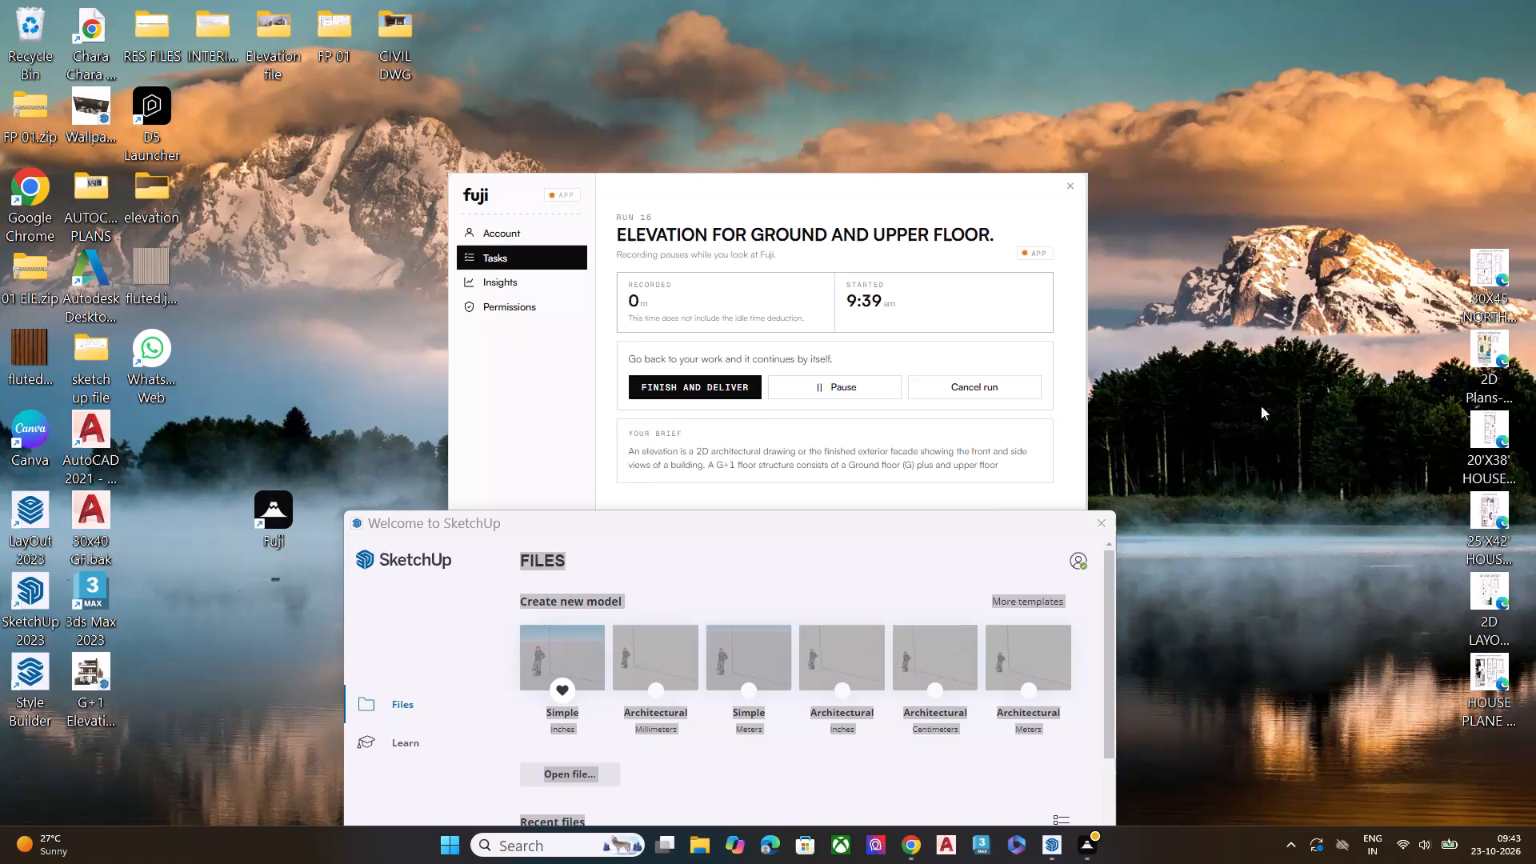
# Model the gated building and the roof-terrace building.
# Move the Welcome to SketchUp window higher on the desktop so the templates and recent files are fully in view.
pyautogui.moveTo(944, 530); pyautogui.dragTo(973, 166)
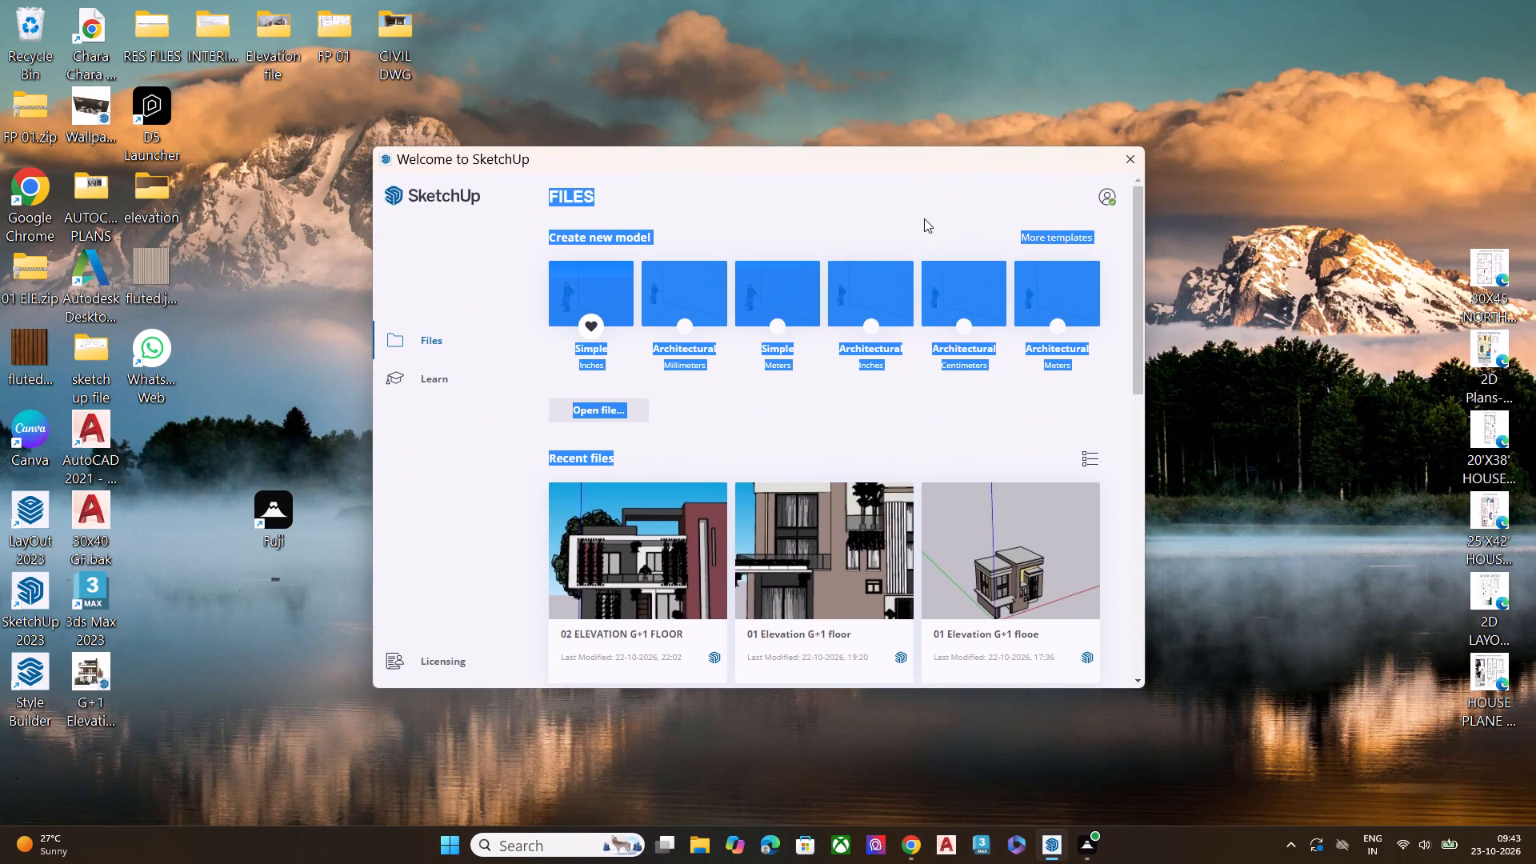
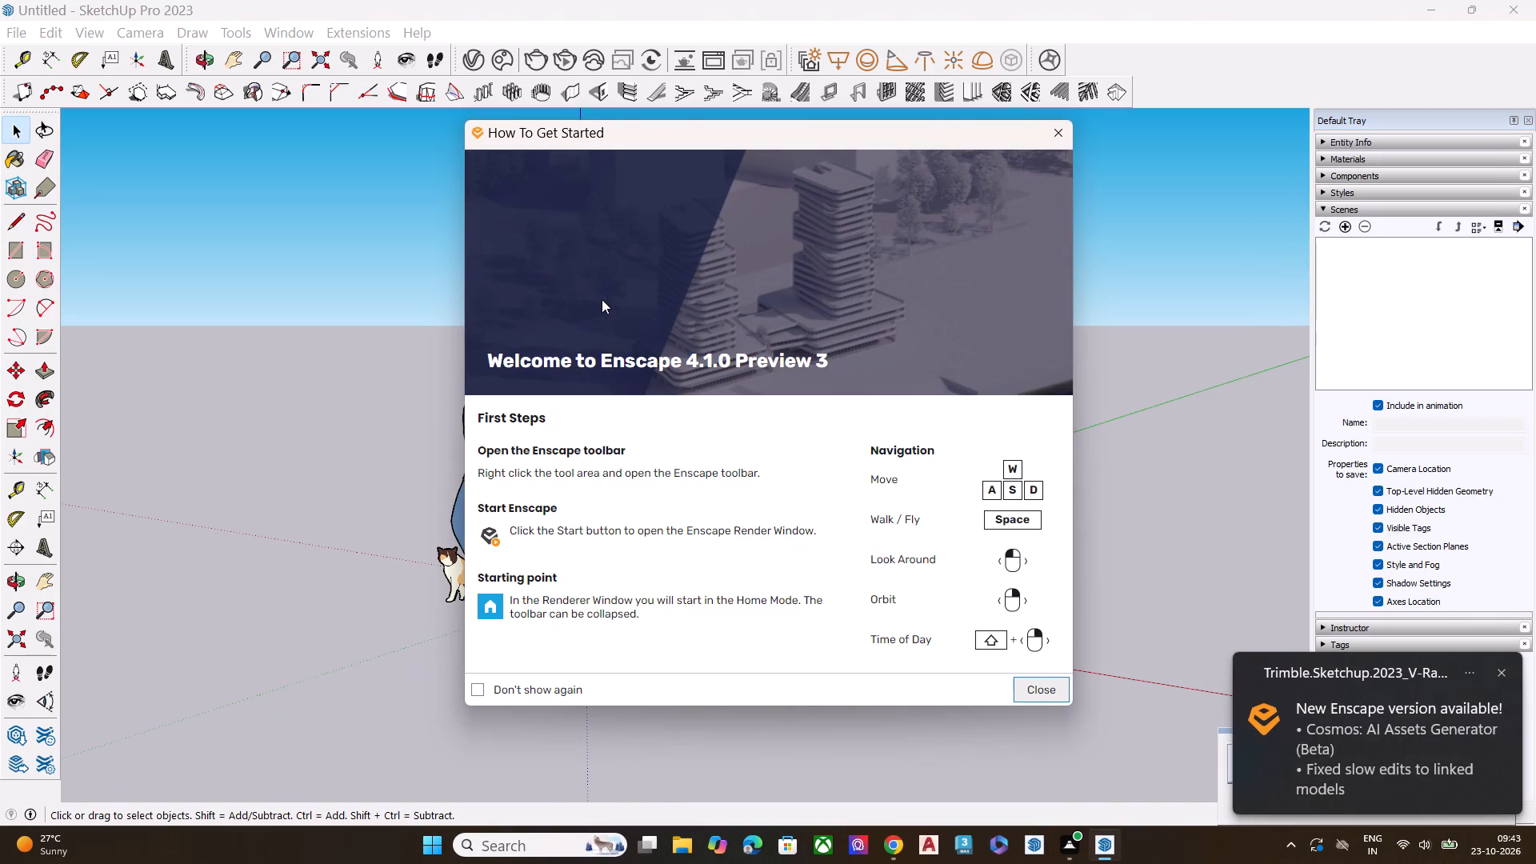
# Dismiss the Enscape getting-started window and postpone the D5 LiveSync update.
pyautogui.click(1053, 132)
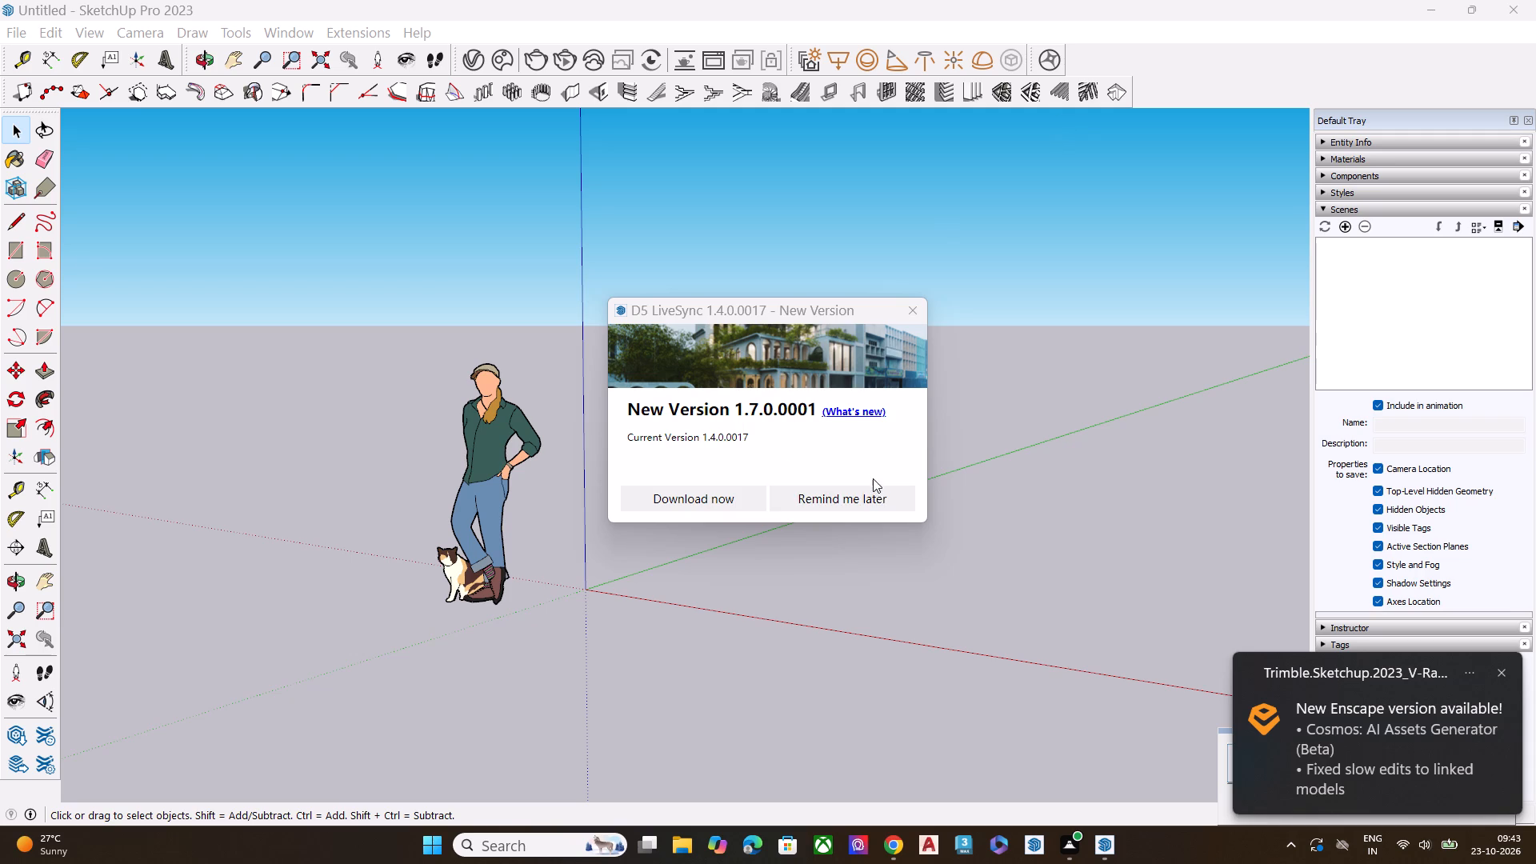
pyautogui.click(865, 498)
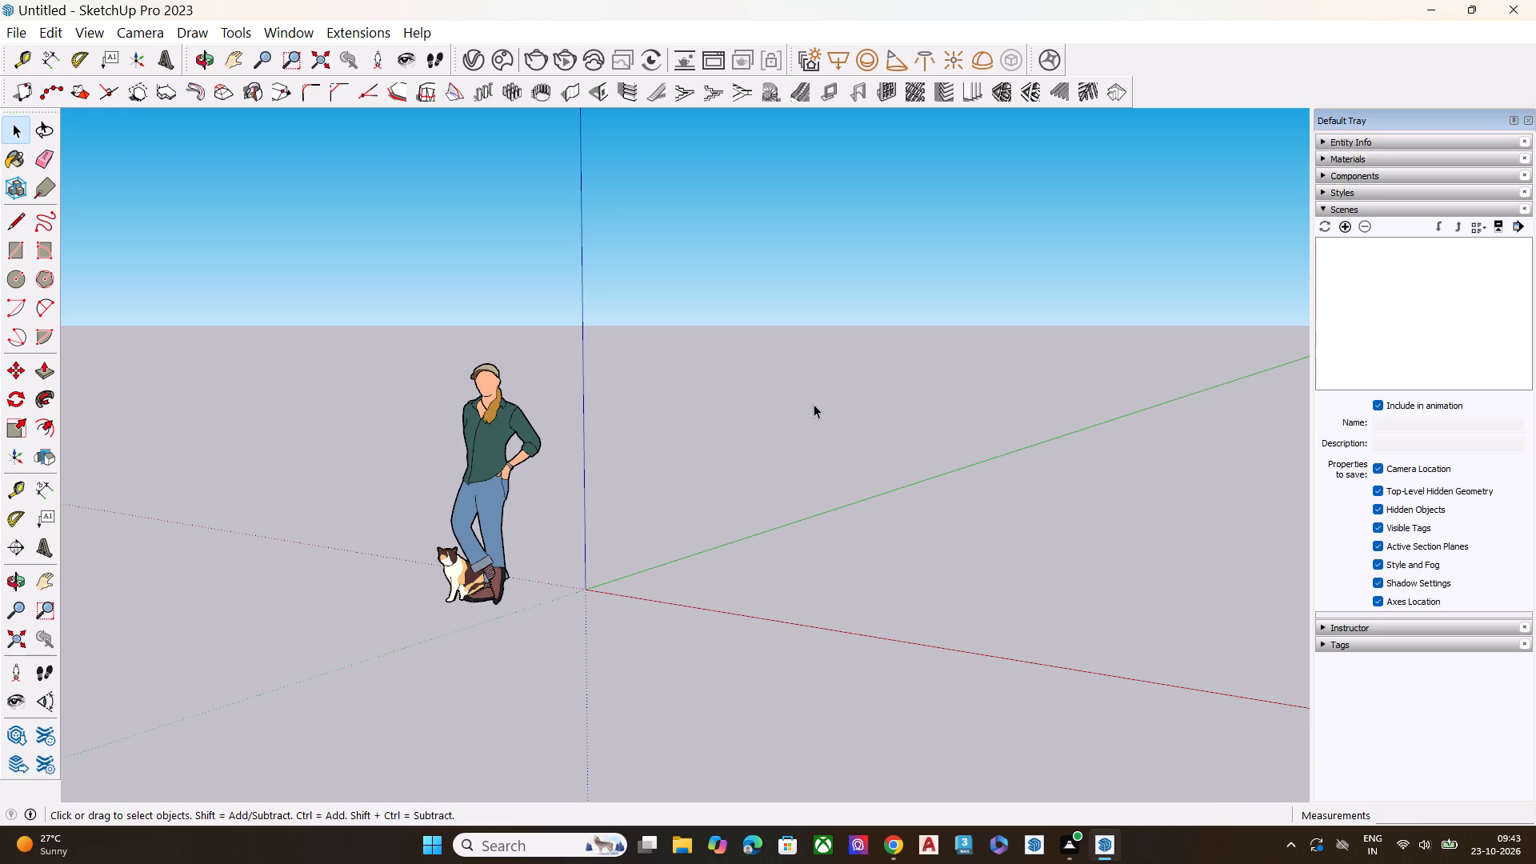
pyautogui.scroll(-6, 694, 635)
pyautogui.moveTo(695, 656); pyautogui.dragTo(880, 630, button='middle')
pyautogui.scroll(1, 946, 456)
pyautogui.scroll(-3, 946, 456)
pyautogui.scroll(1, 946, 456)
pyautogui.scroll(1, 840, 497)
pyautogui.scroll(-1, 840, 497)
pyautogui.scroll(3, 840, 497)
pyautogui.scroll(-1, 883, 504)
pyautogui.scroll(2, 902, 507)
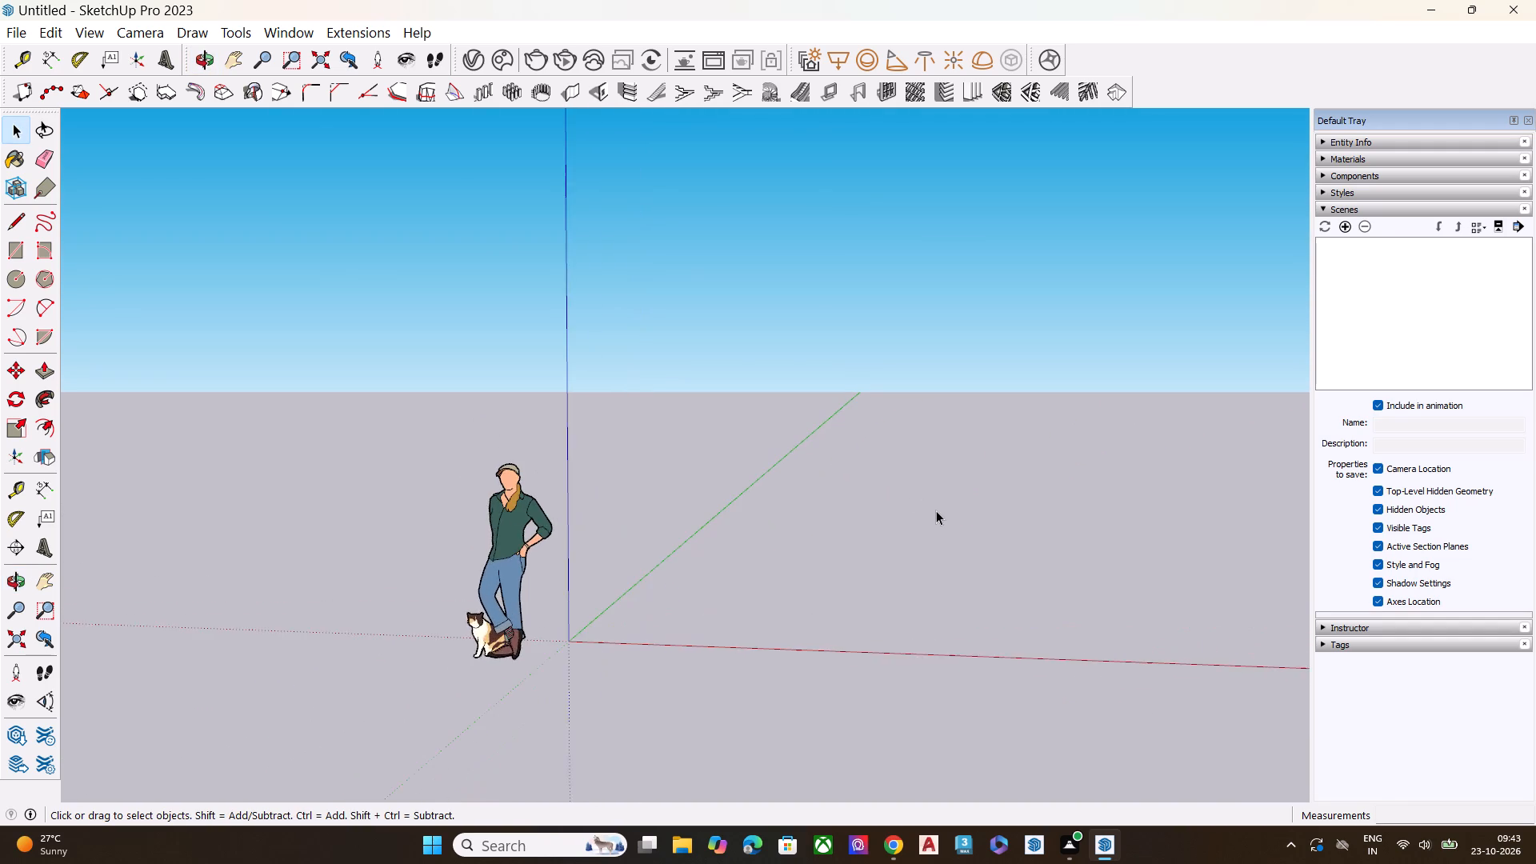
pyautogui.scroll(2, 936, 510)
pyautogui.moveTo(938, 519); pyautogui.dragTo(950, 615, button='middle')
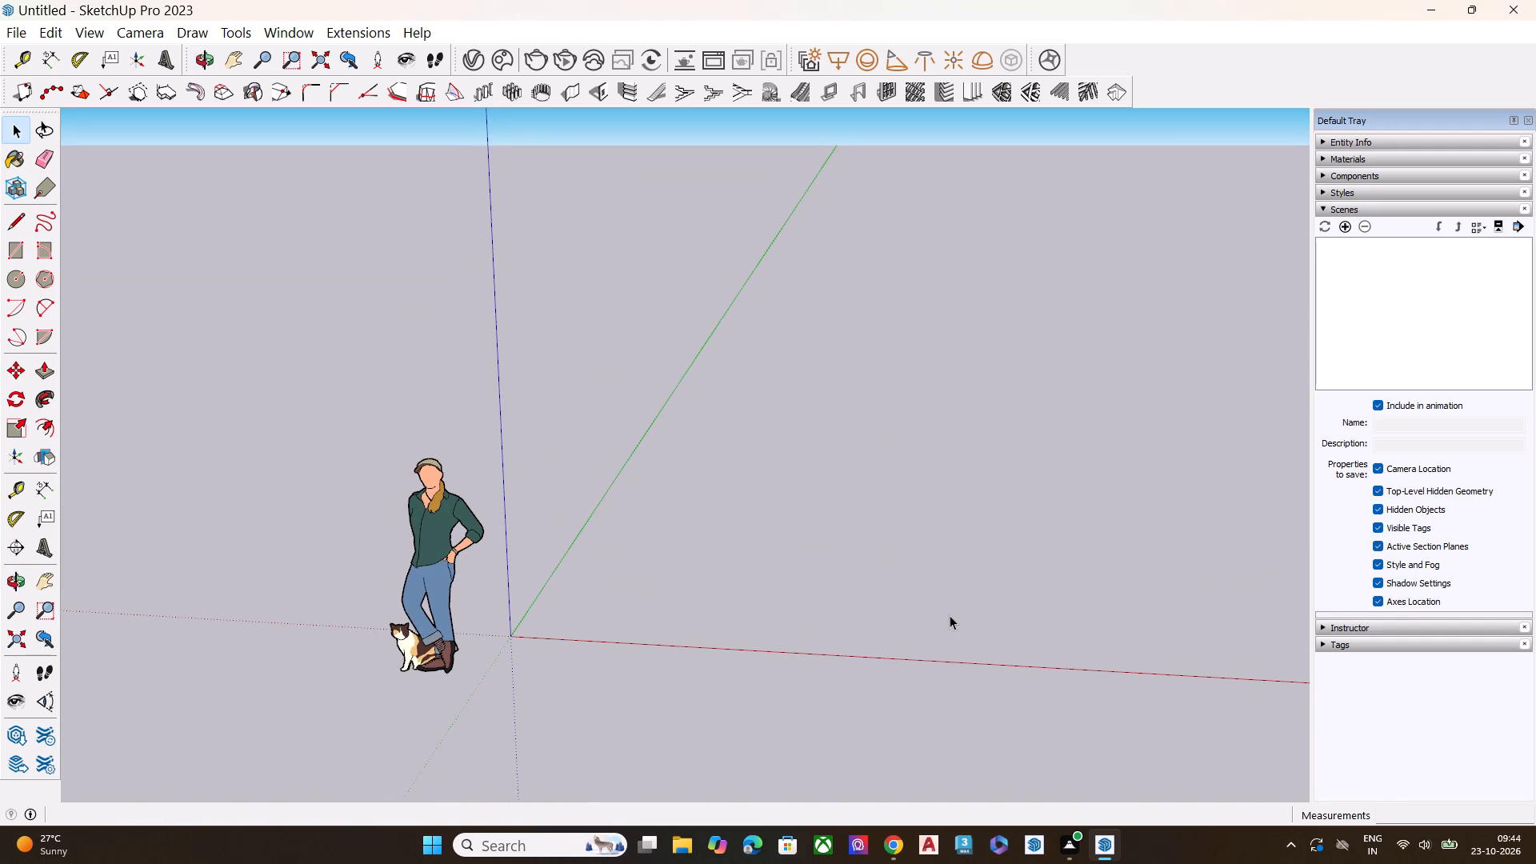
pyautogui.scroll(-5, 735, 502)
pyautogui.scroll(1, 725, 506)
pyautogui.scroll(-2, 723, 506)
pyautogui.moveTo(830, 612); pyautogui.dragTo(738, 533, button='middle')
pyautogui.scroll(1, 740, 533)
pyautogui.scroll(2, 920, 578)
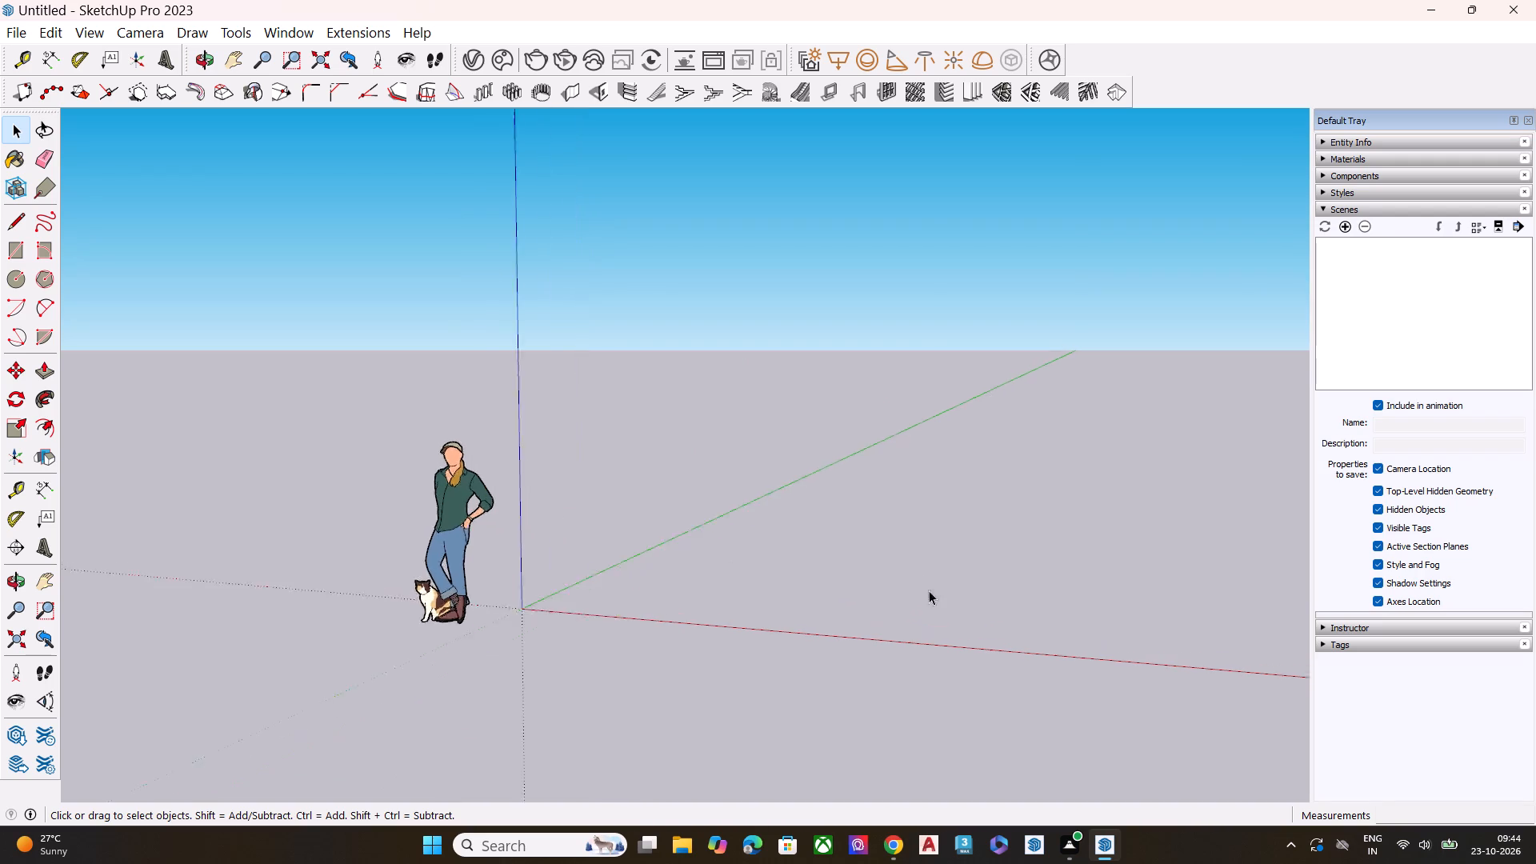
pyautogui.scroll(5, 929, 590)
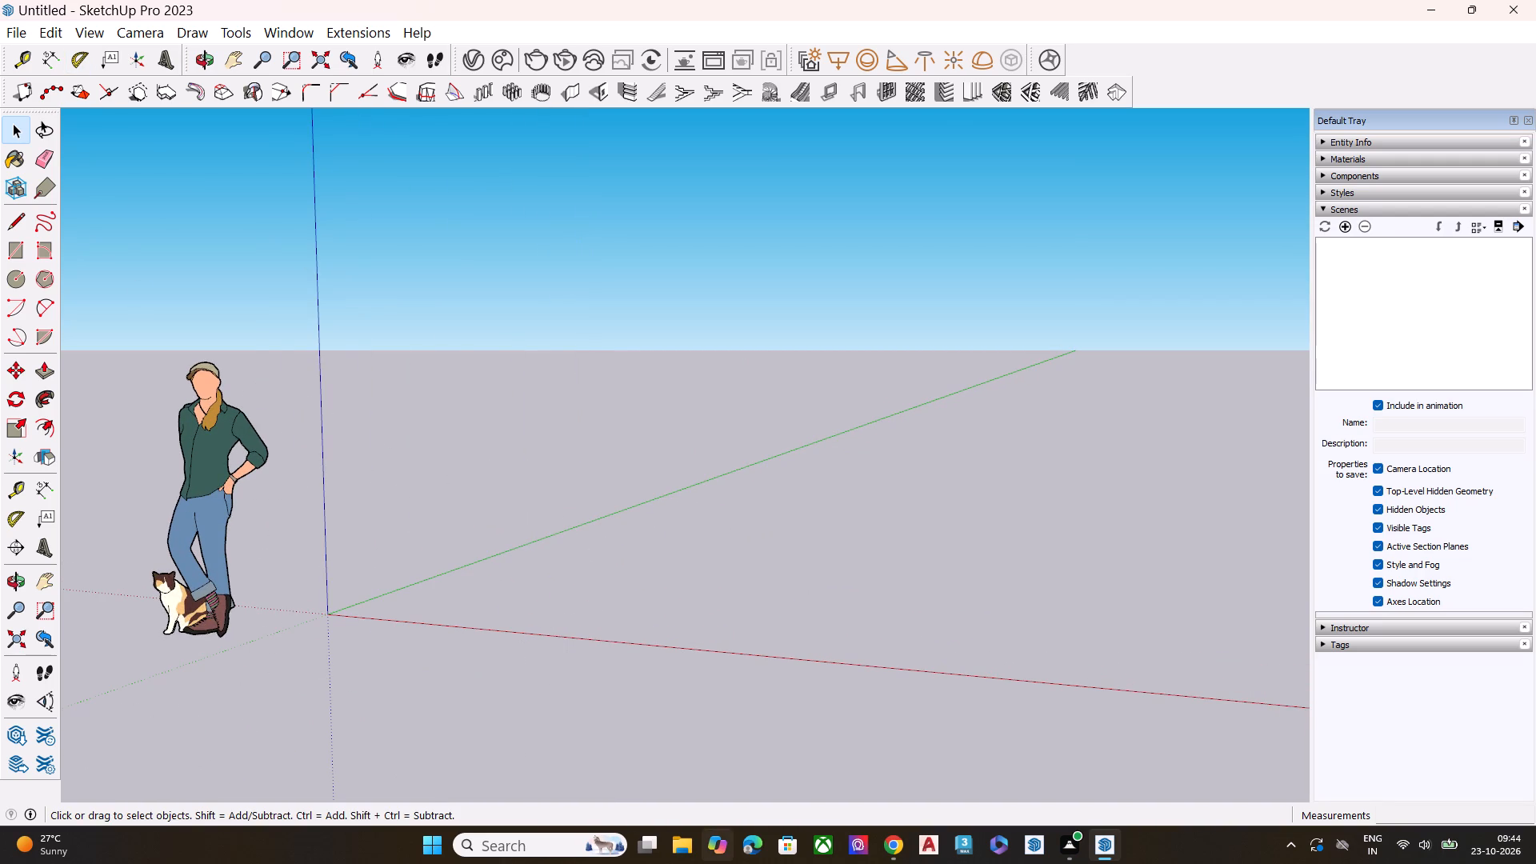
# Snap the SketchUp window to the right half of the screen.
pyautogui.moveTo(798, 2); pyautogui.dragTo(683, 48)
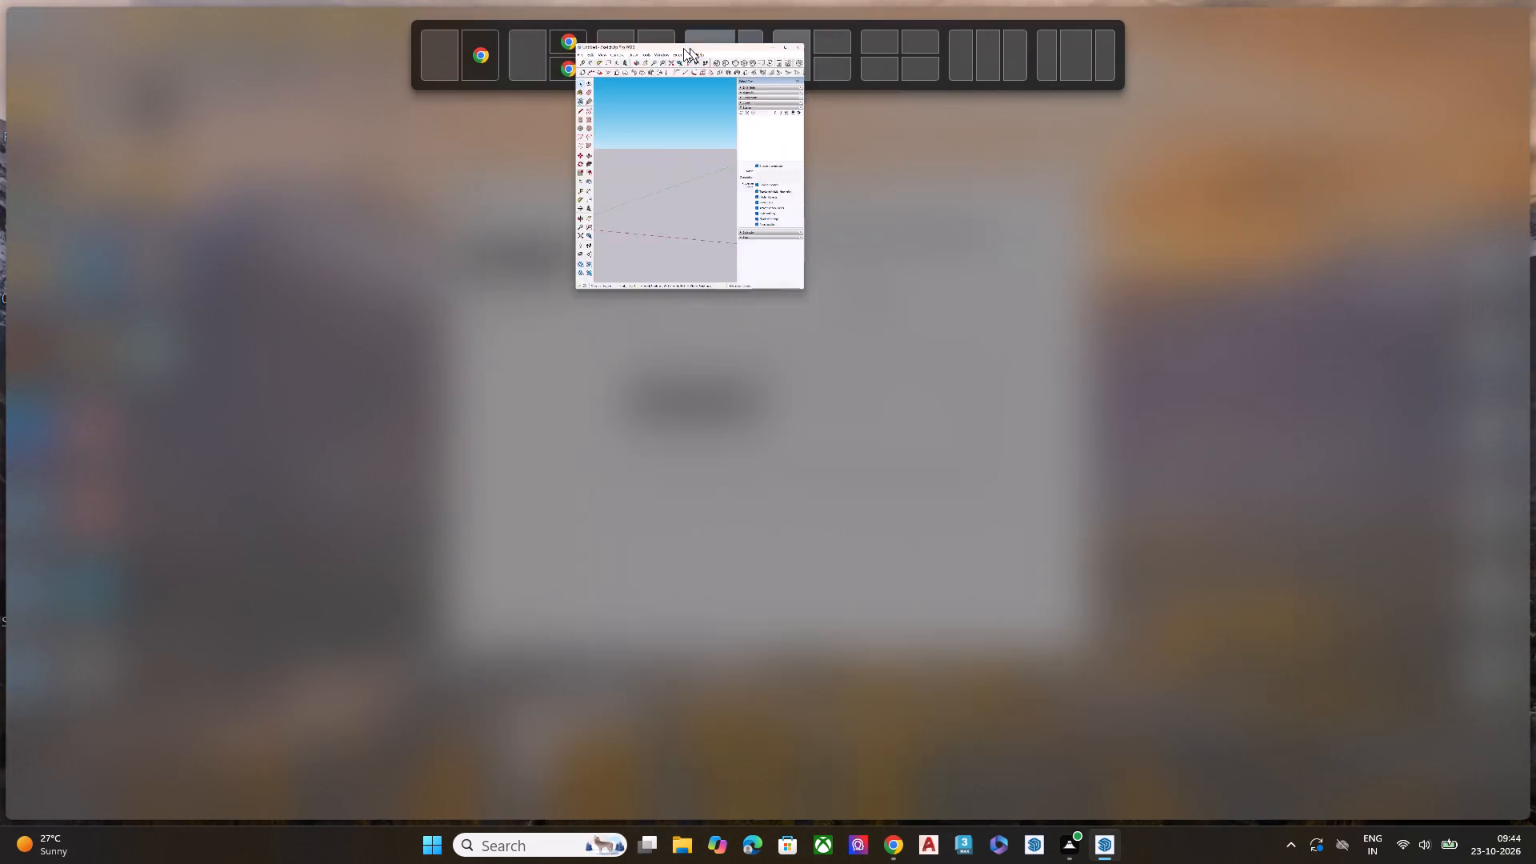
pyautogui.moveTo(683, 48); pyautogui.dragTo(649, 50)
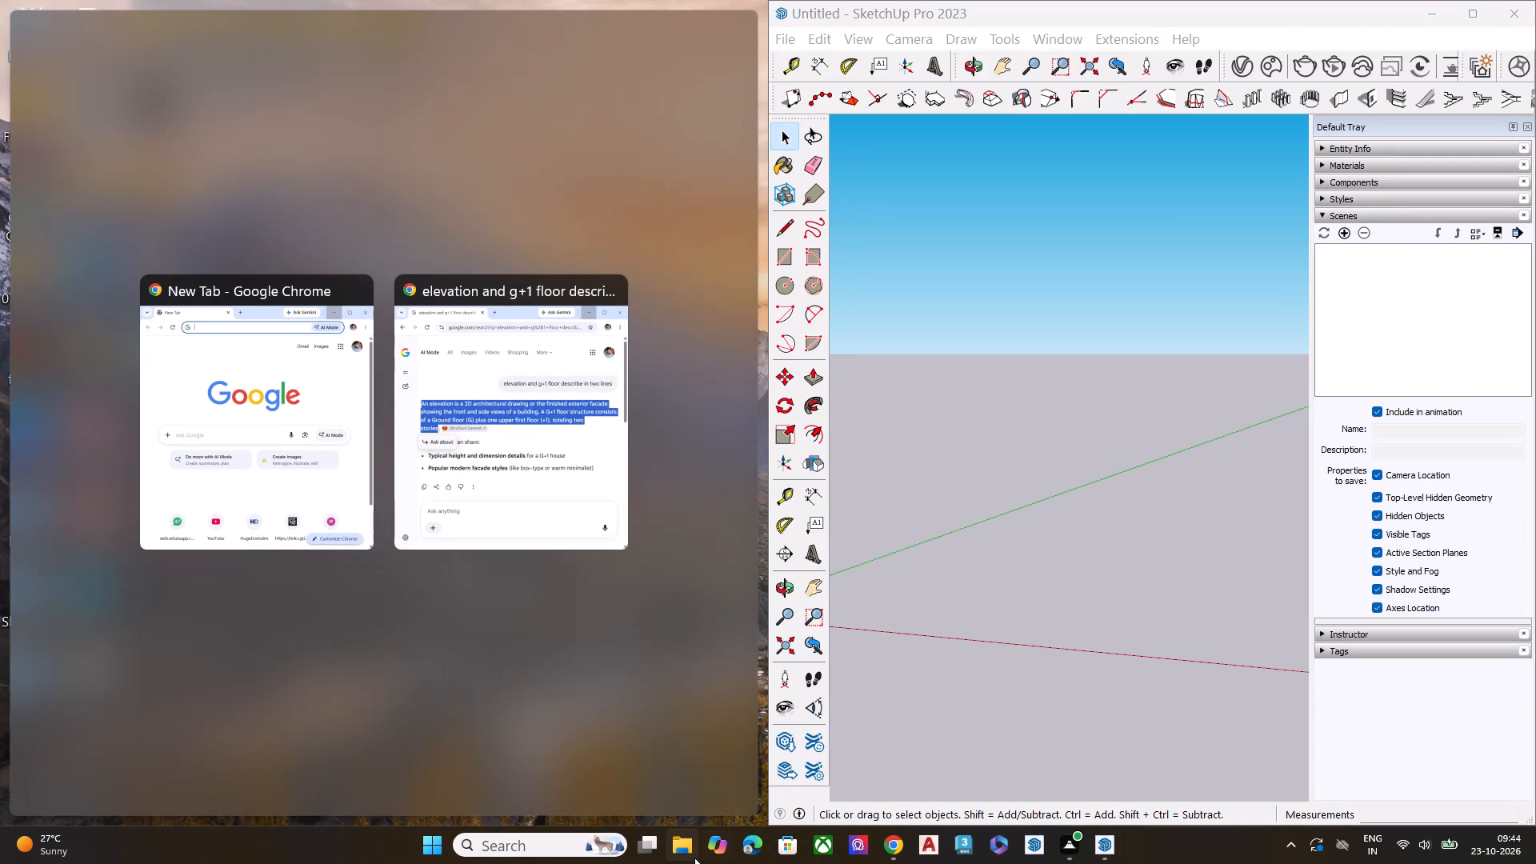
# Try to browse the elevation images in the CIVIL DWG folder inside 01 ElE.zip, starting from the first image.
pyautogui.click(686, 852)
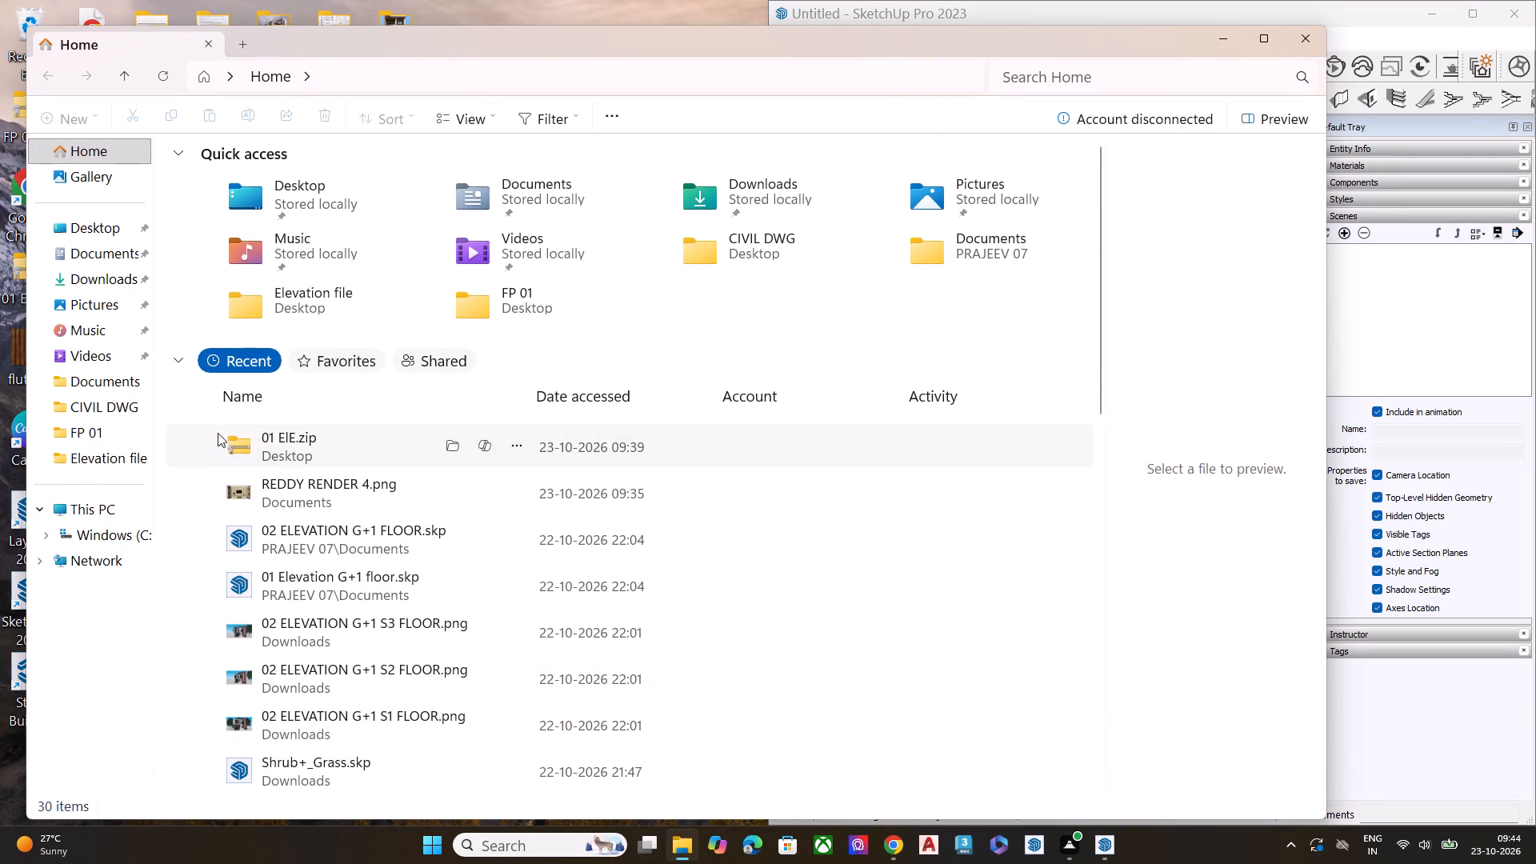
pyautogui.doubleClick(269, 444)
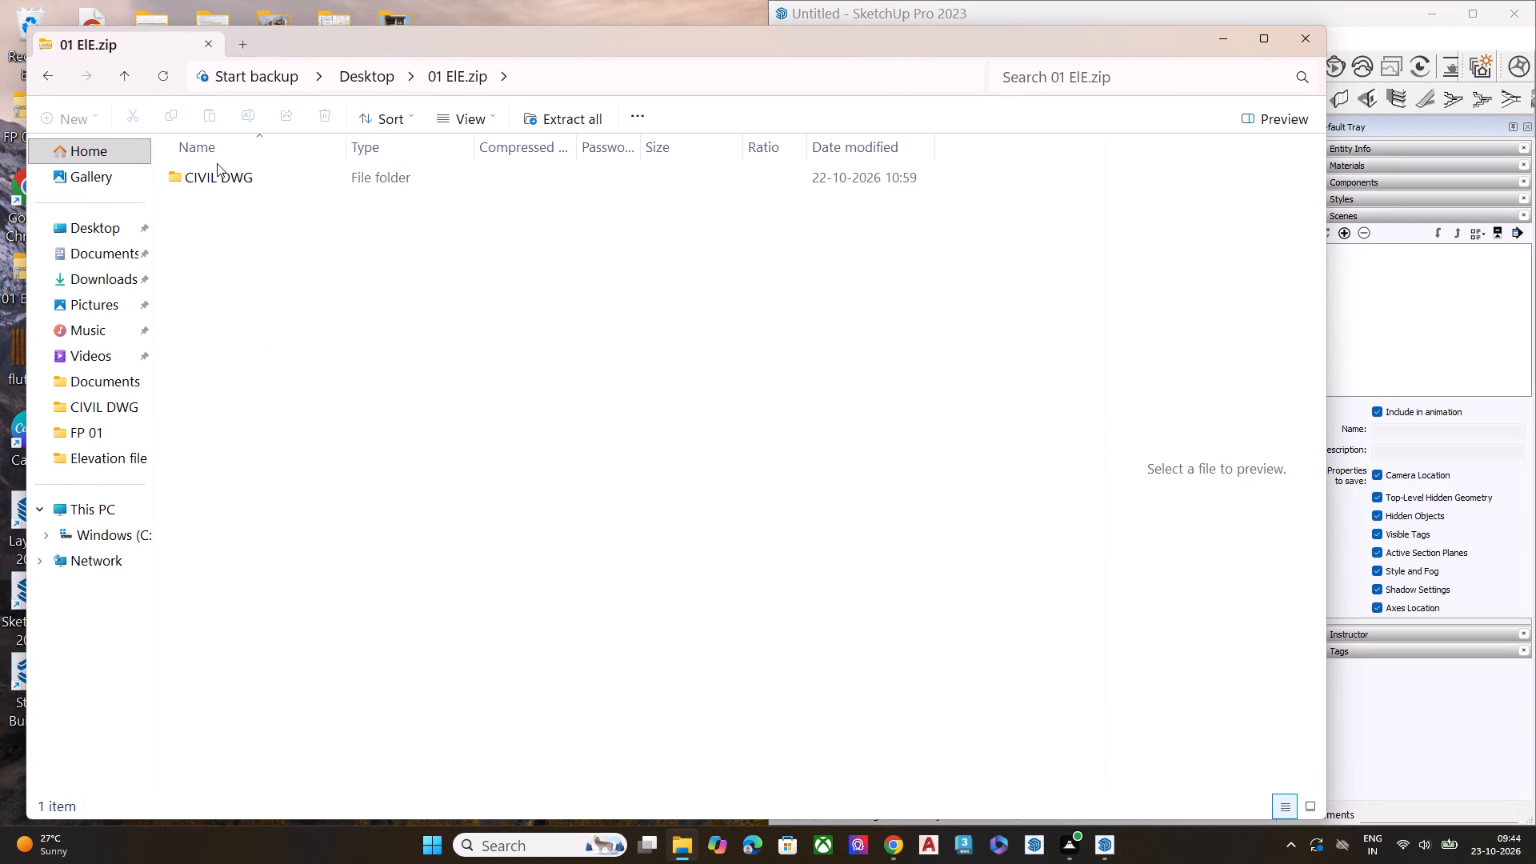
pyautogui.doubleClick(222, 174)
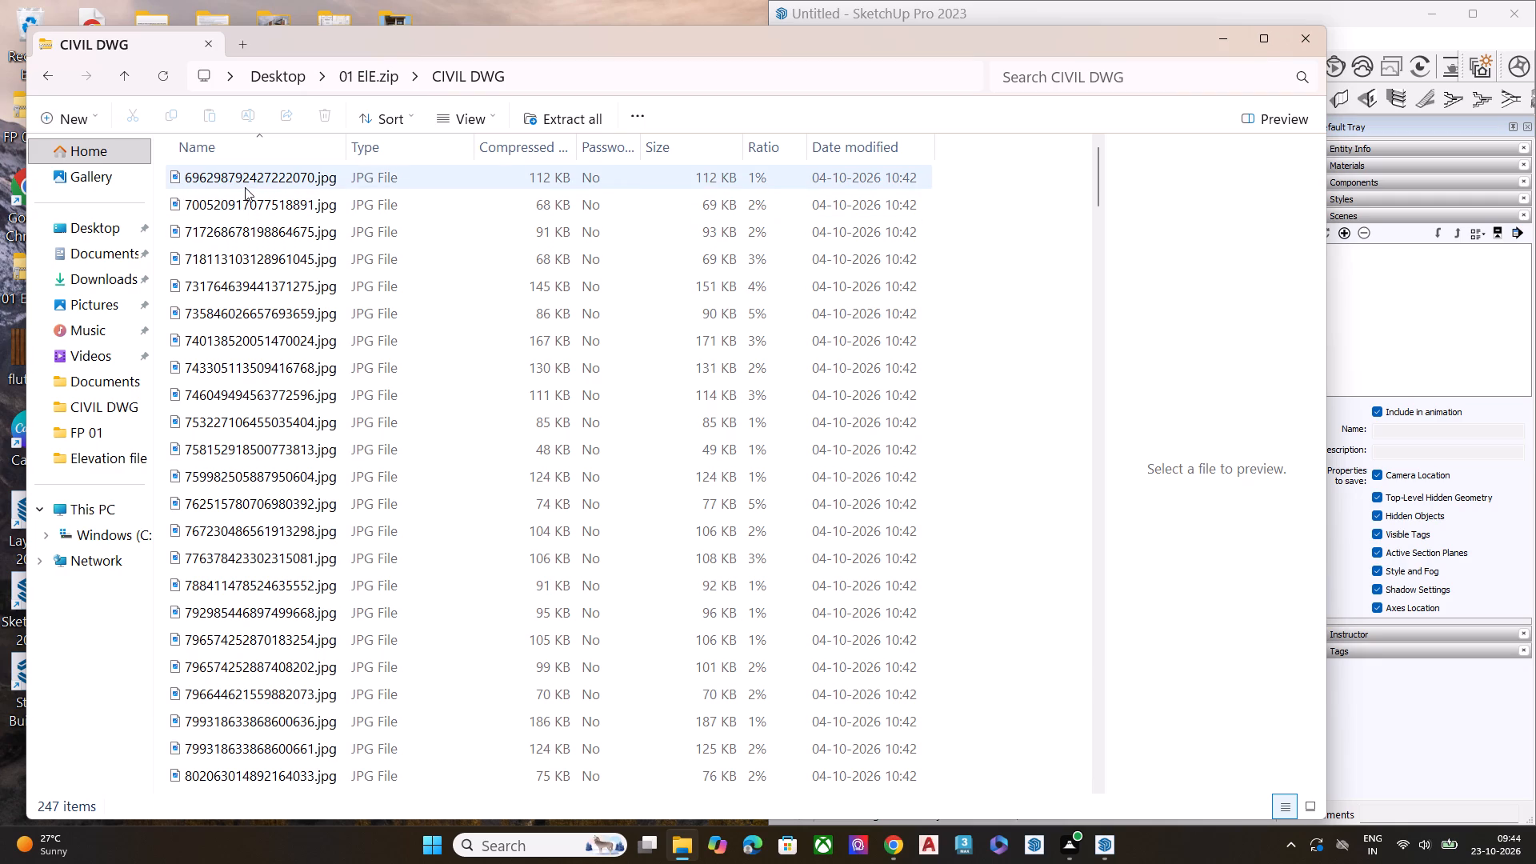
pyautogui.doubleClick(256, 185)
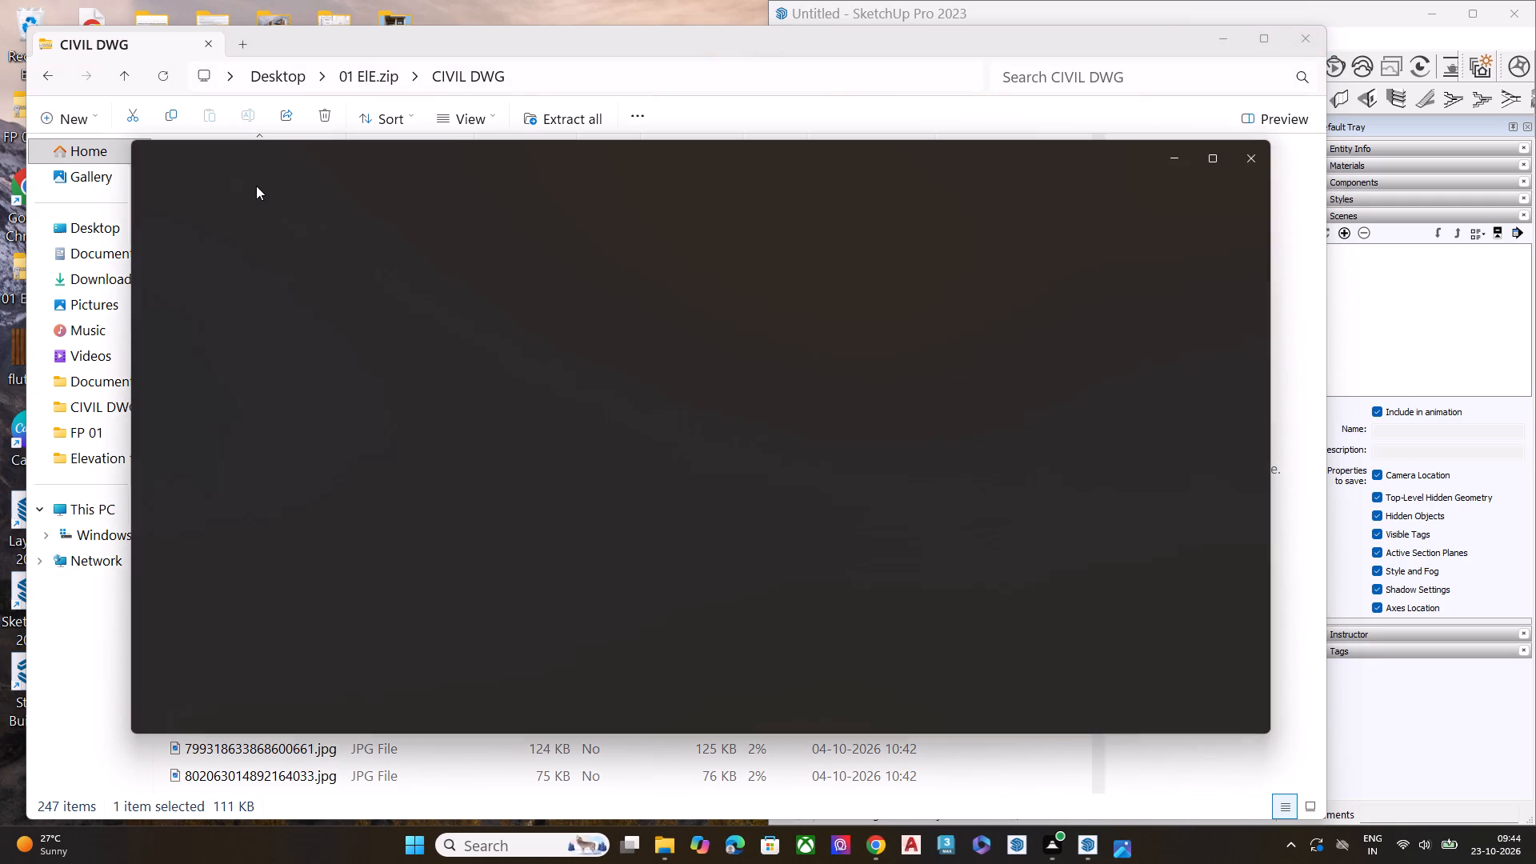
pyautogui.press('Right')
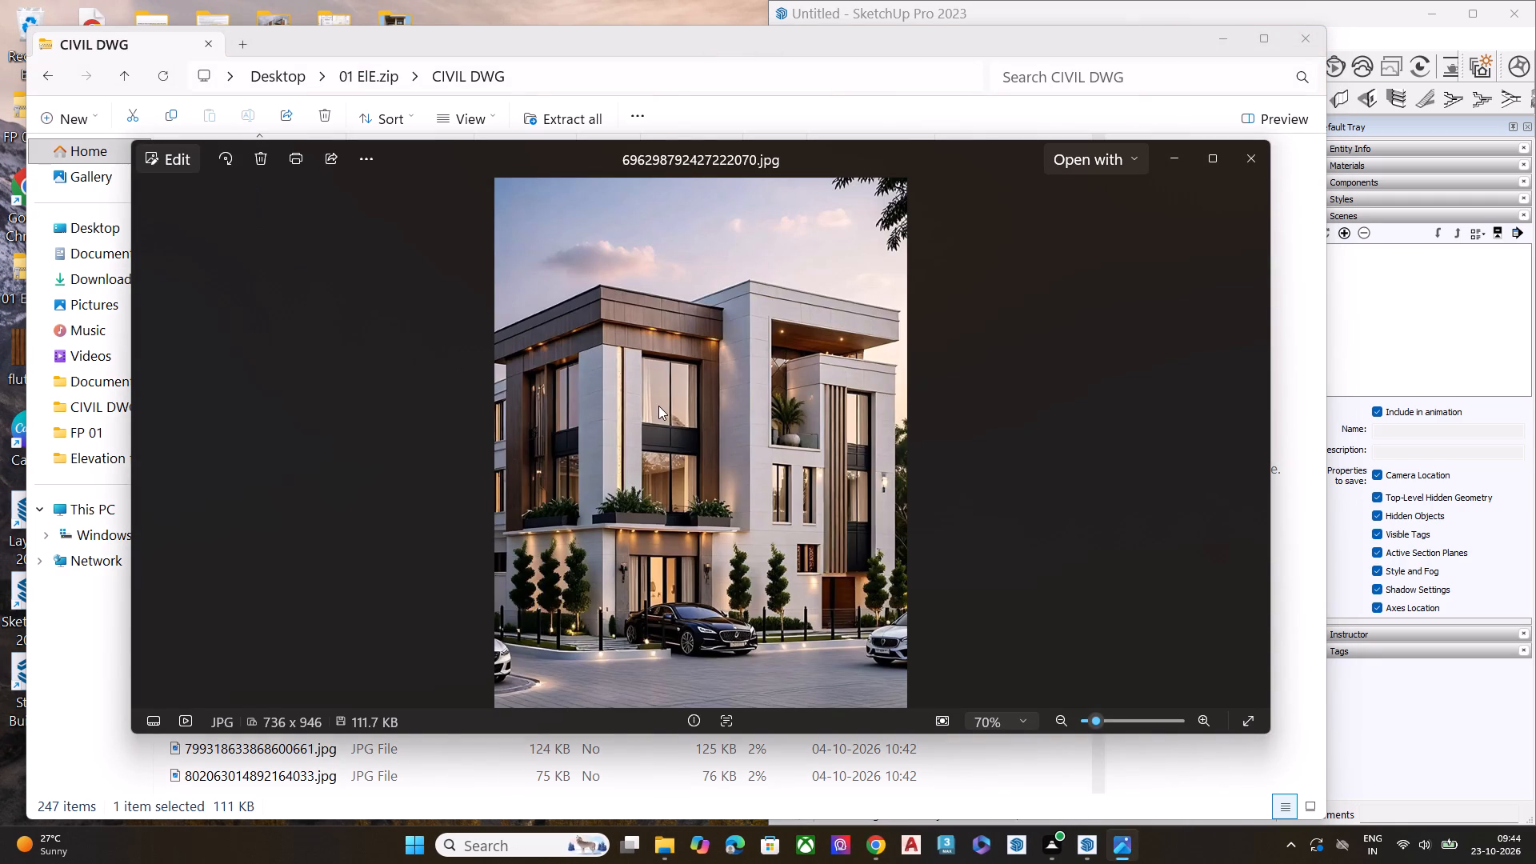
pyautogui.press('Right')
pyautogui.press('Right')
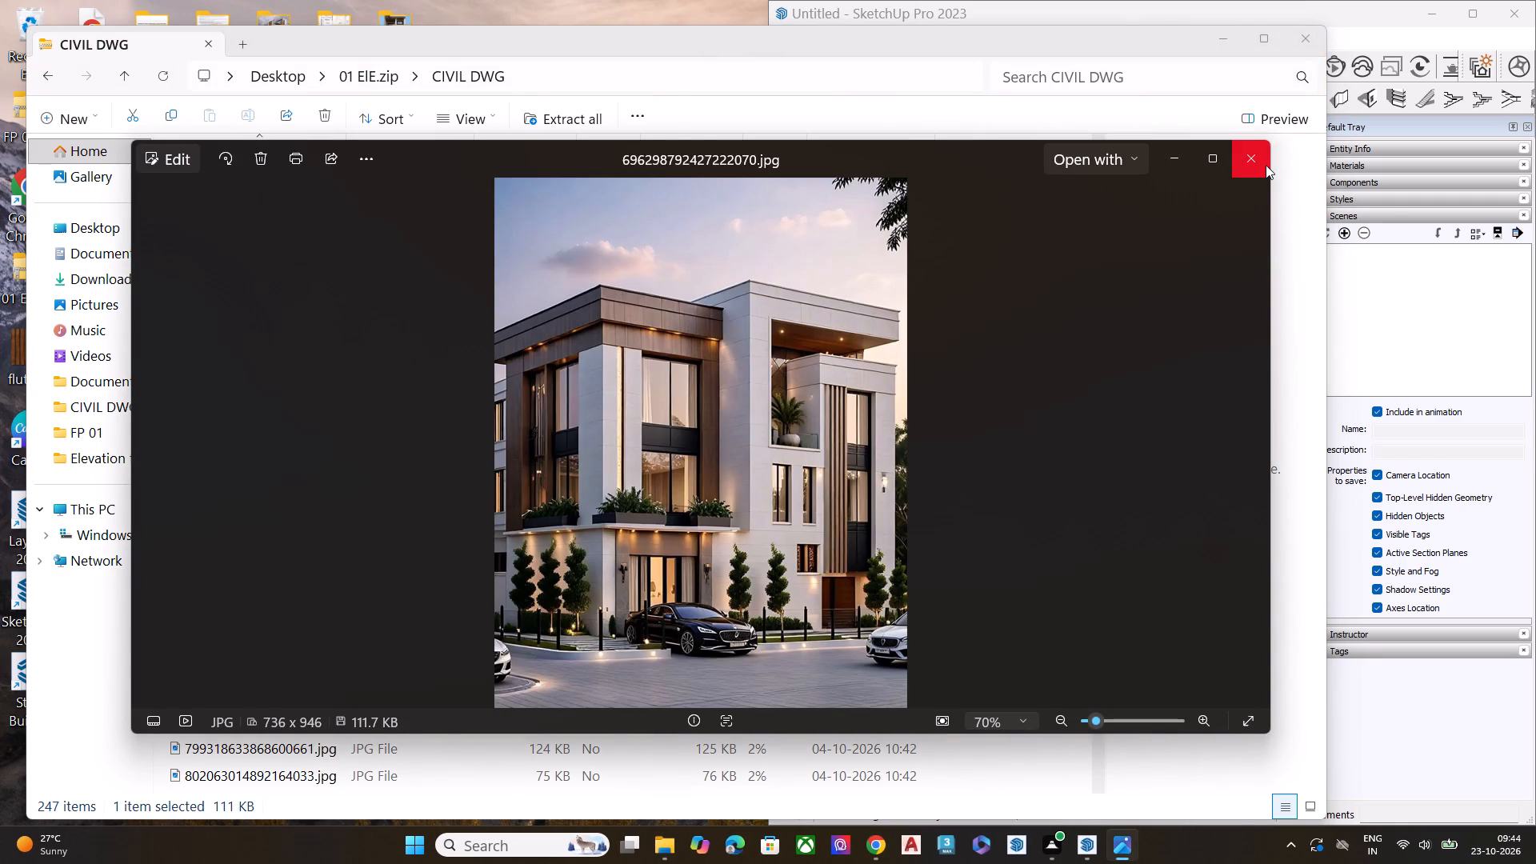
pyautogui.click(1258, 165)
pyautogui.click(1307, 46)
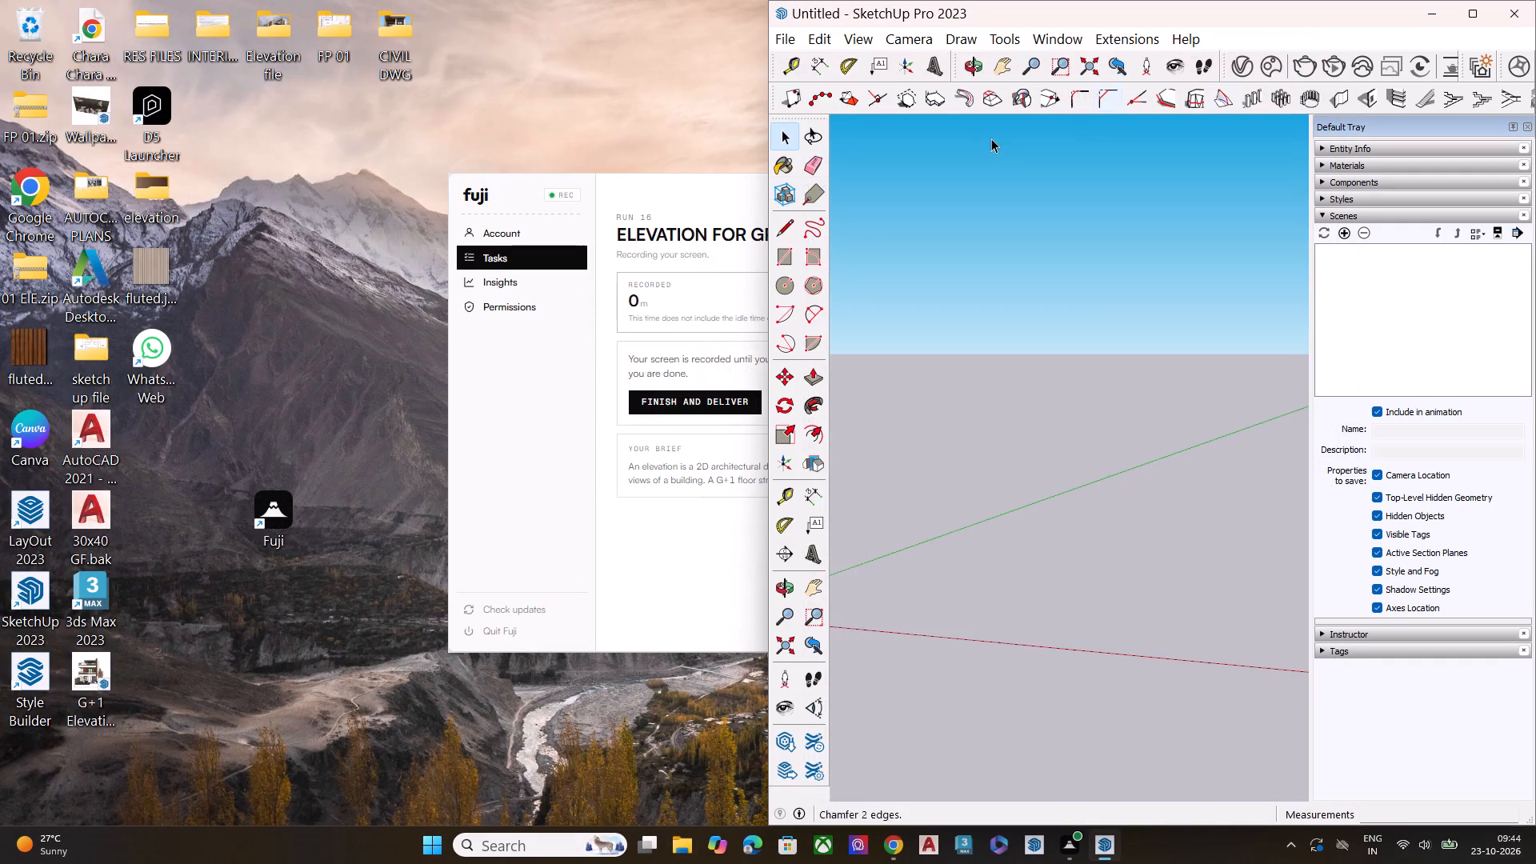
# Open 700520917077518891.jpg from the desktop's CIVIL DWG folder and place it in the left half of the screen beside SketchUp.
pyautogui.doubleClick(408, 20)
pyautogui.click(306, 180)
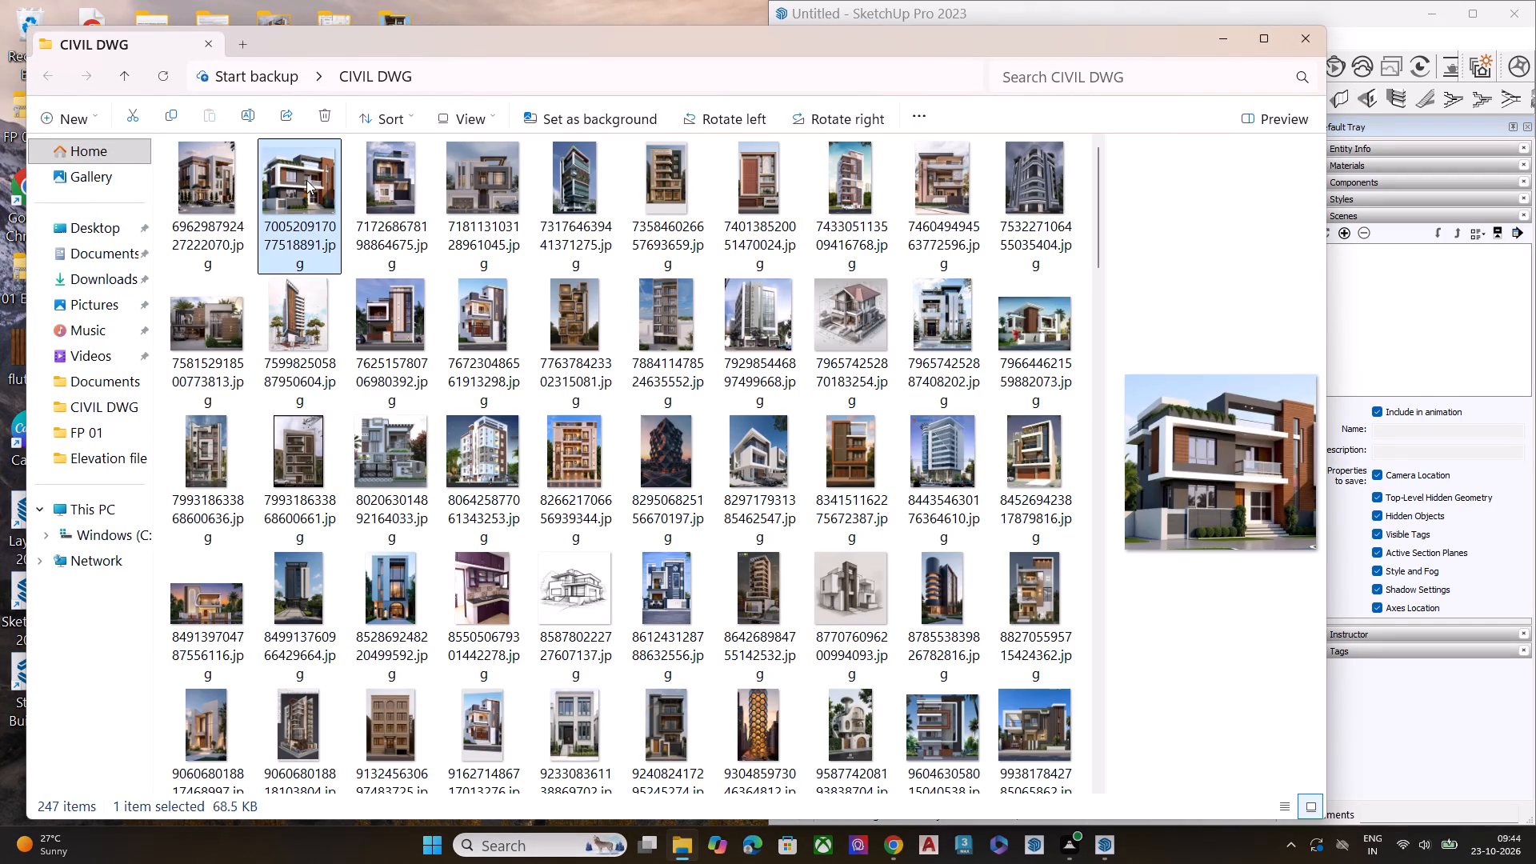
pyautogui.doubleClick(306, 180)
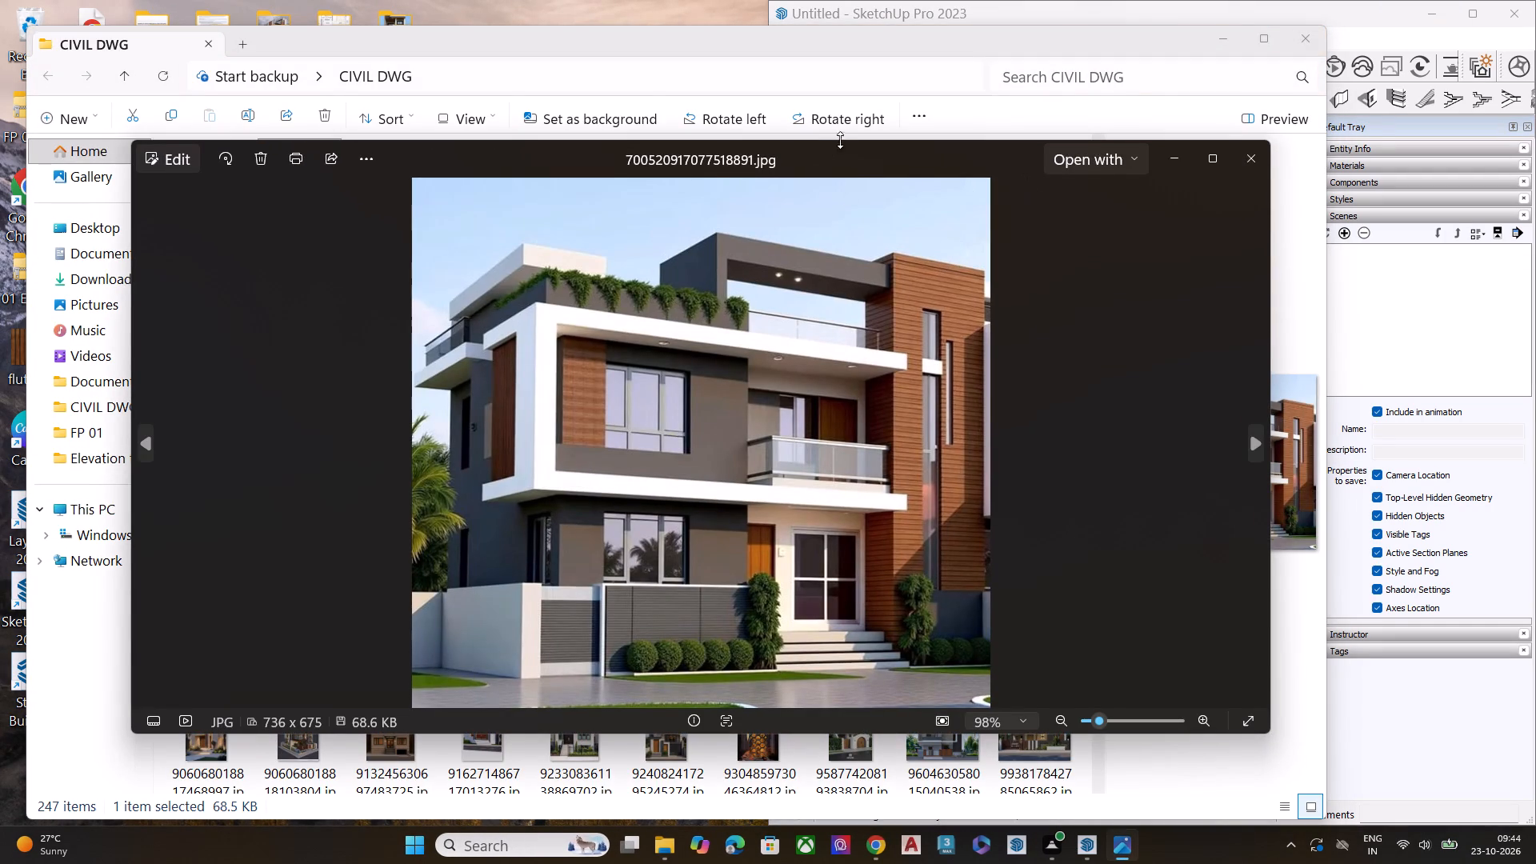
pyautogui.moveTo(852, 157); pyautogui.dragTo(621, 62)
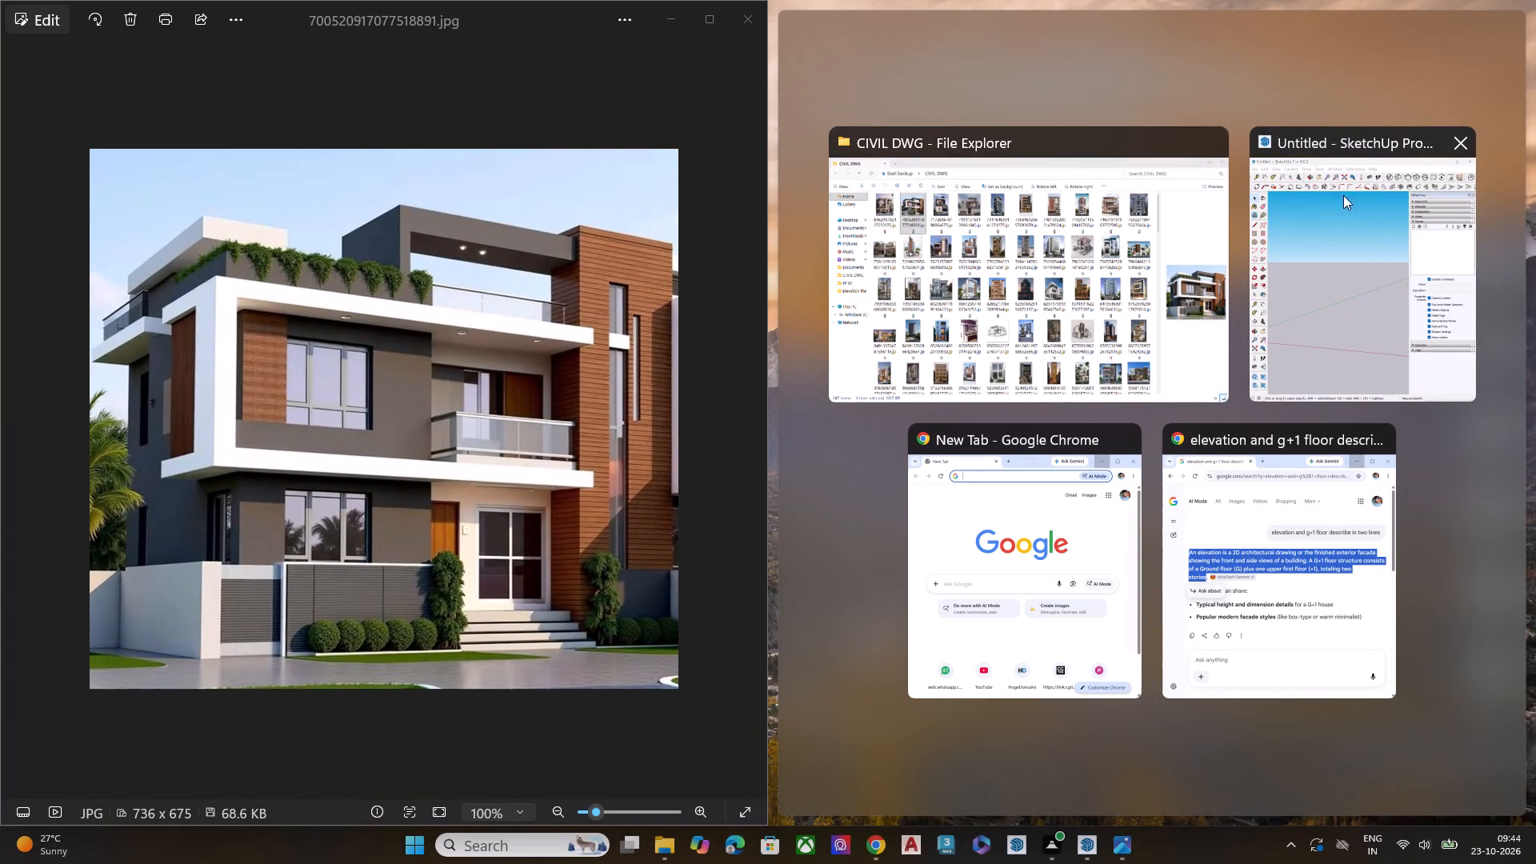
pyautogui.click(1347, 230)
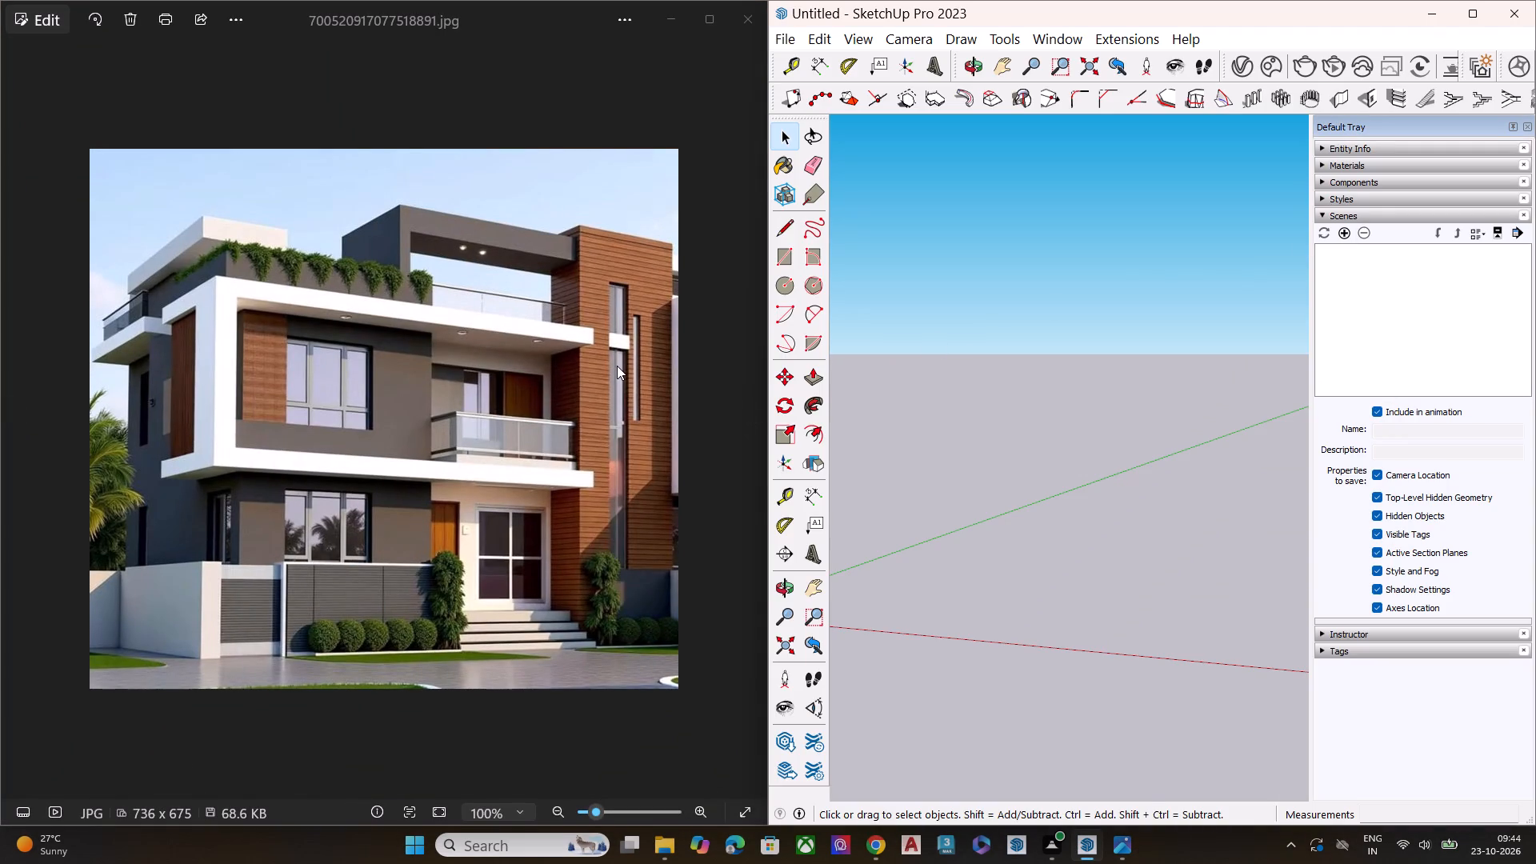
# Browse the elevation photos and show 717268678198864675.jpg as the reference image.
pyautogui.press('Right')
pyautogui.press('Right')
pyautogui.scroll(-5, 493, 359)
pyautogui.scroll(1, 476, 383)
pyautogui.scroll(-1, 476, 383)
pyautogui.scroll(2, 476, 383)
pyautogui.scroll(-1, 476, 383)
pyautogui.scroll(4, 476, 383)
pyautogui.scroll(-3, 476, 403)
pyautogui.scroll(1, 477, 406)
pyautogui.scroll(-6, 477, 406)
pyautogui.press('Right')
pyautogui.press('Right')
pyautogui.press('Right')
pyautogui.press('Right')
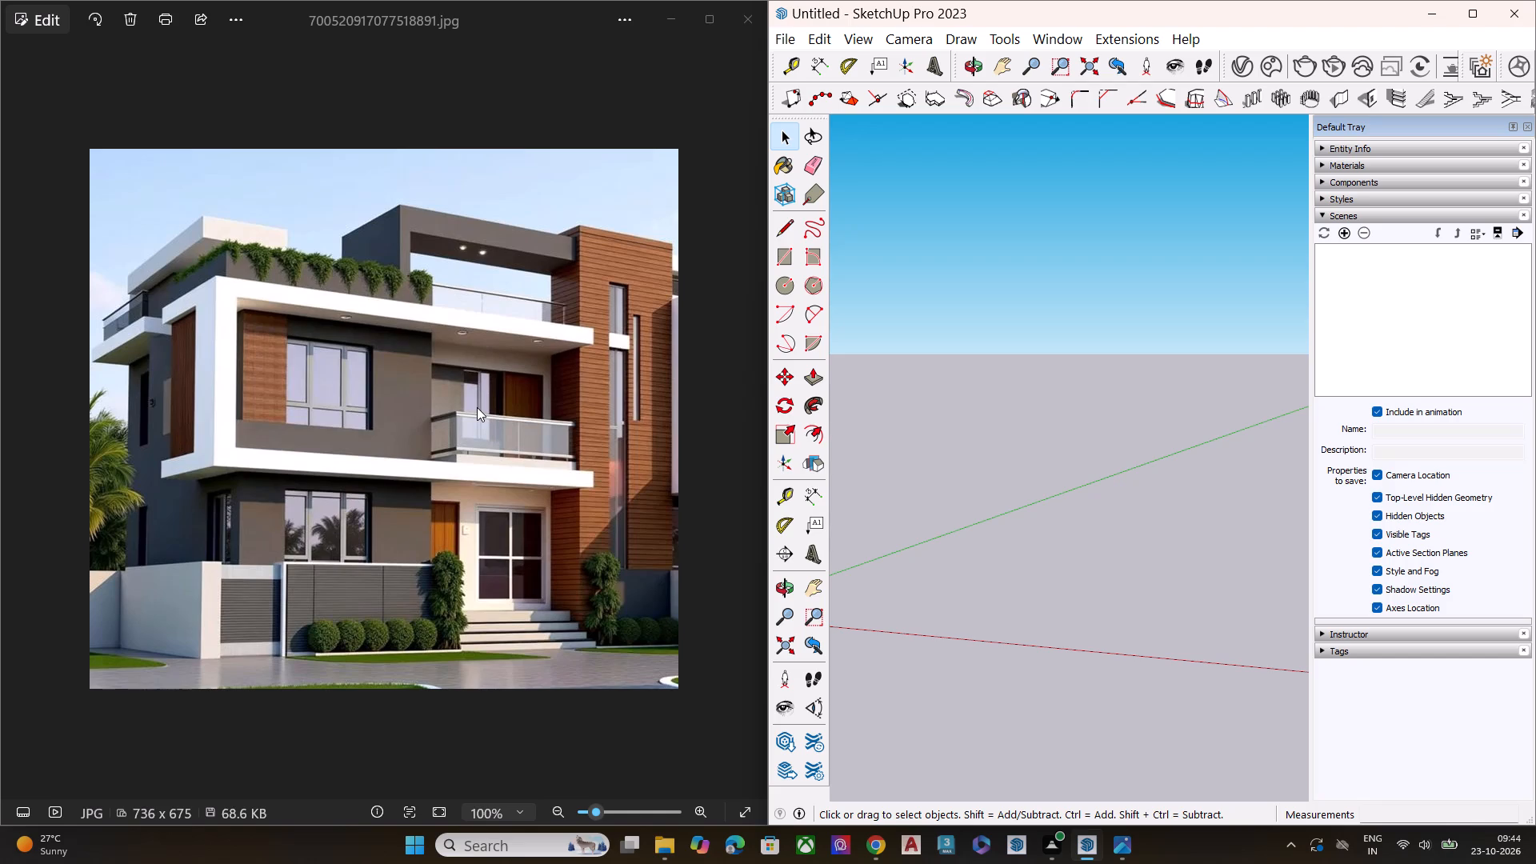
pyautogui.click(477, 407)
pyautogui.click(525, 304)
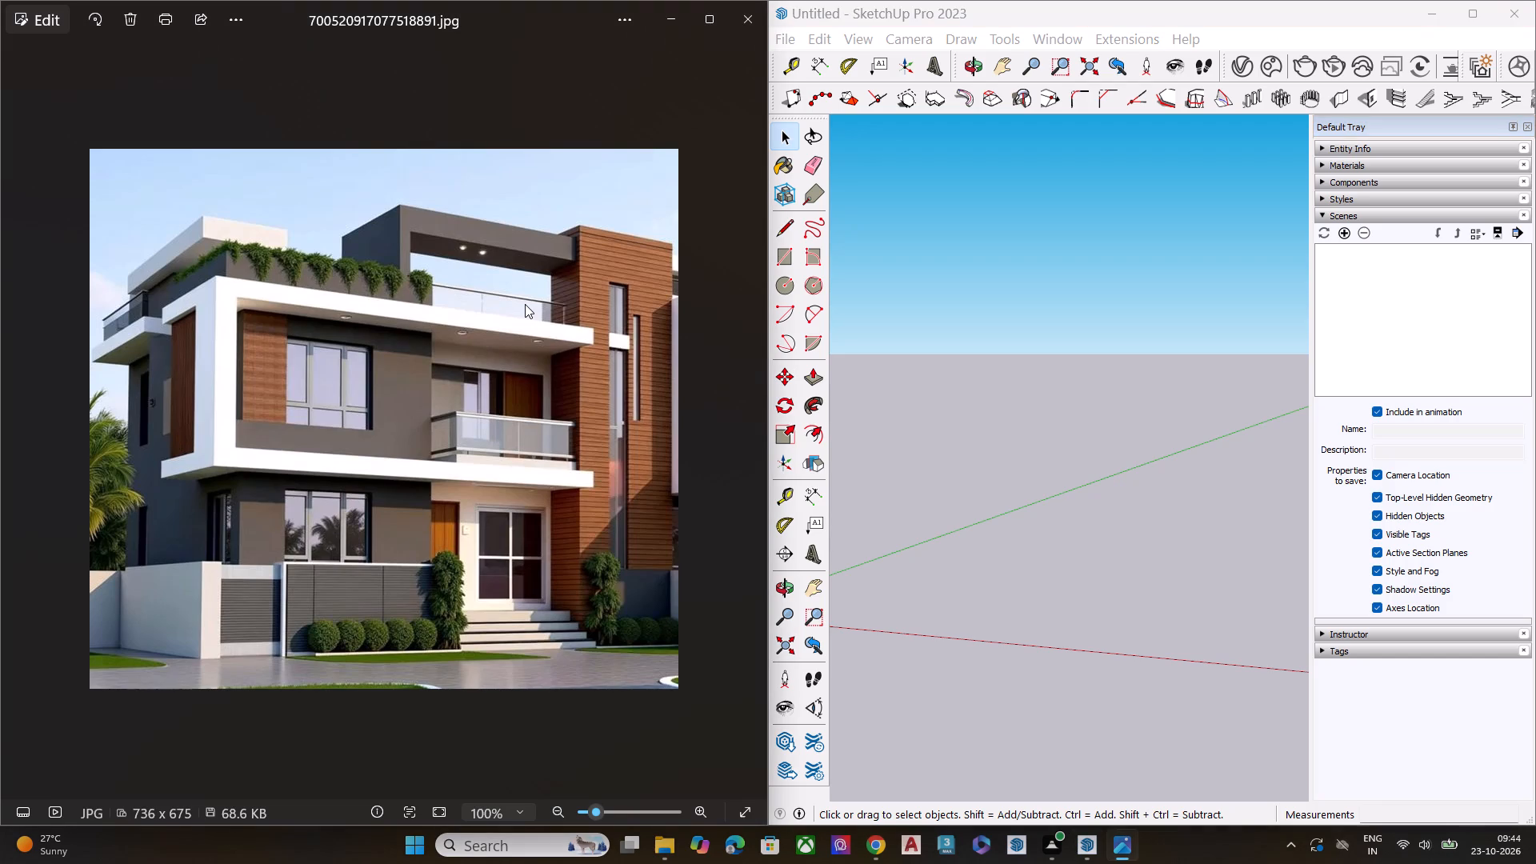
pyautogui.press('Right')
pyautogui.press('Right')
pyautogui.press('Left')
pyautogui.press('Left')
pyautogui.press('Left')
pyautogui.press('Right')
pyautogui.press('Right')
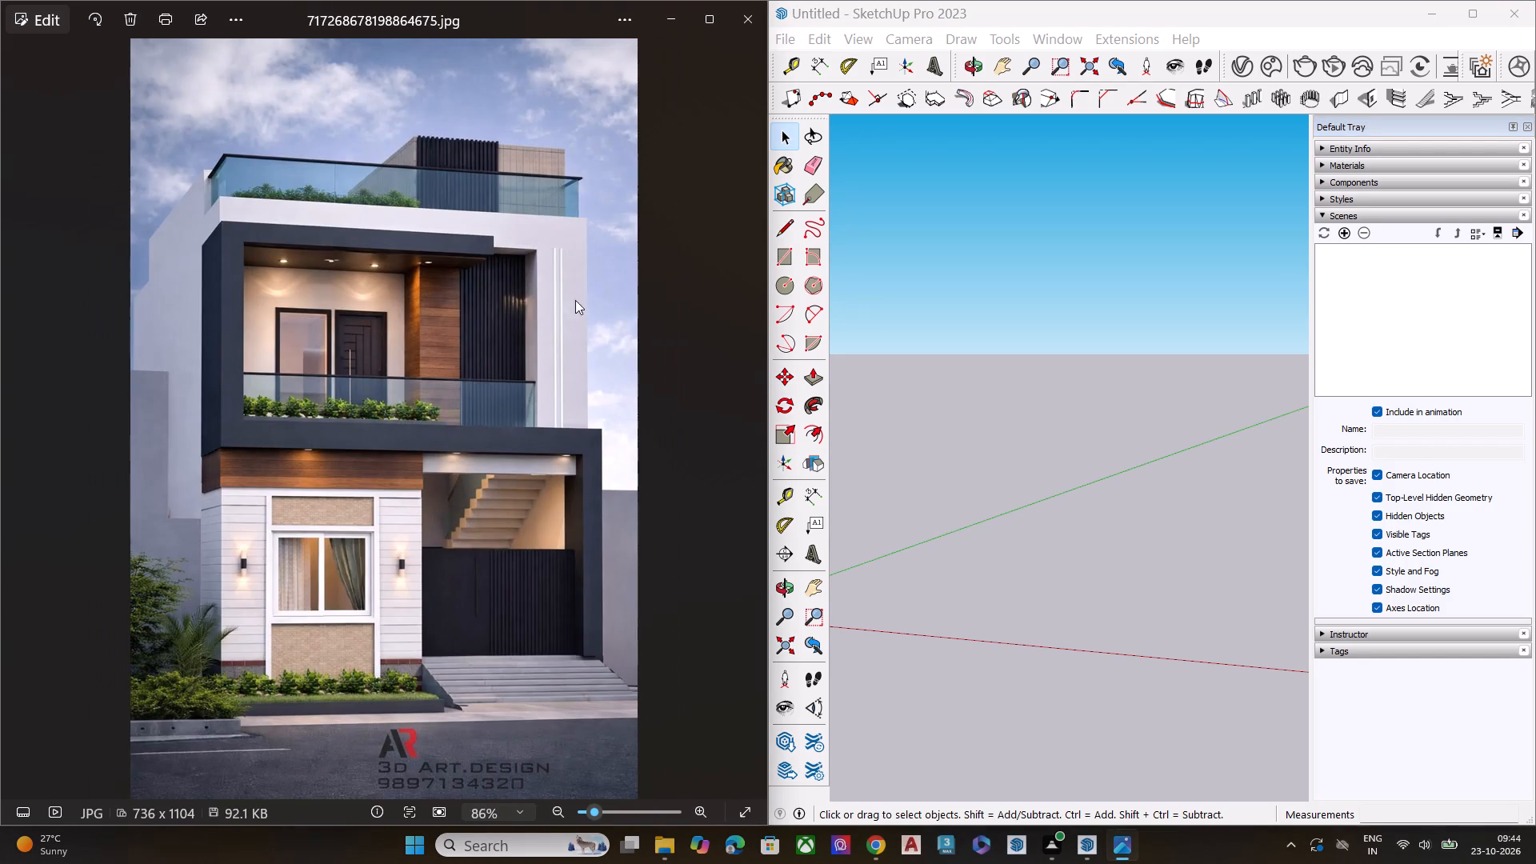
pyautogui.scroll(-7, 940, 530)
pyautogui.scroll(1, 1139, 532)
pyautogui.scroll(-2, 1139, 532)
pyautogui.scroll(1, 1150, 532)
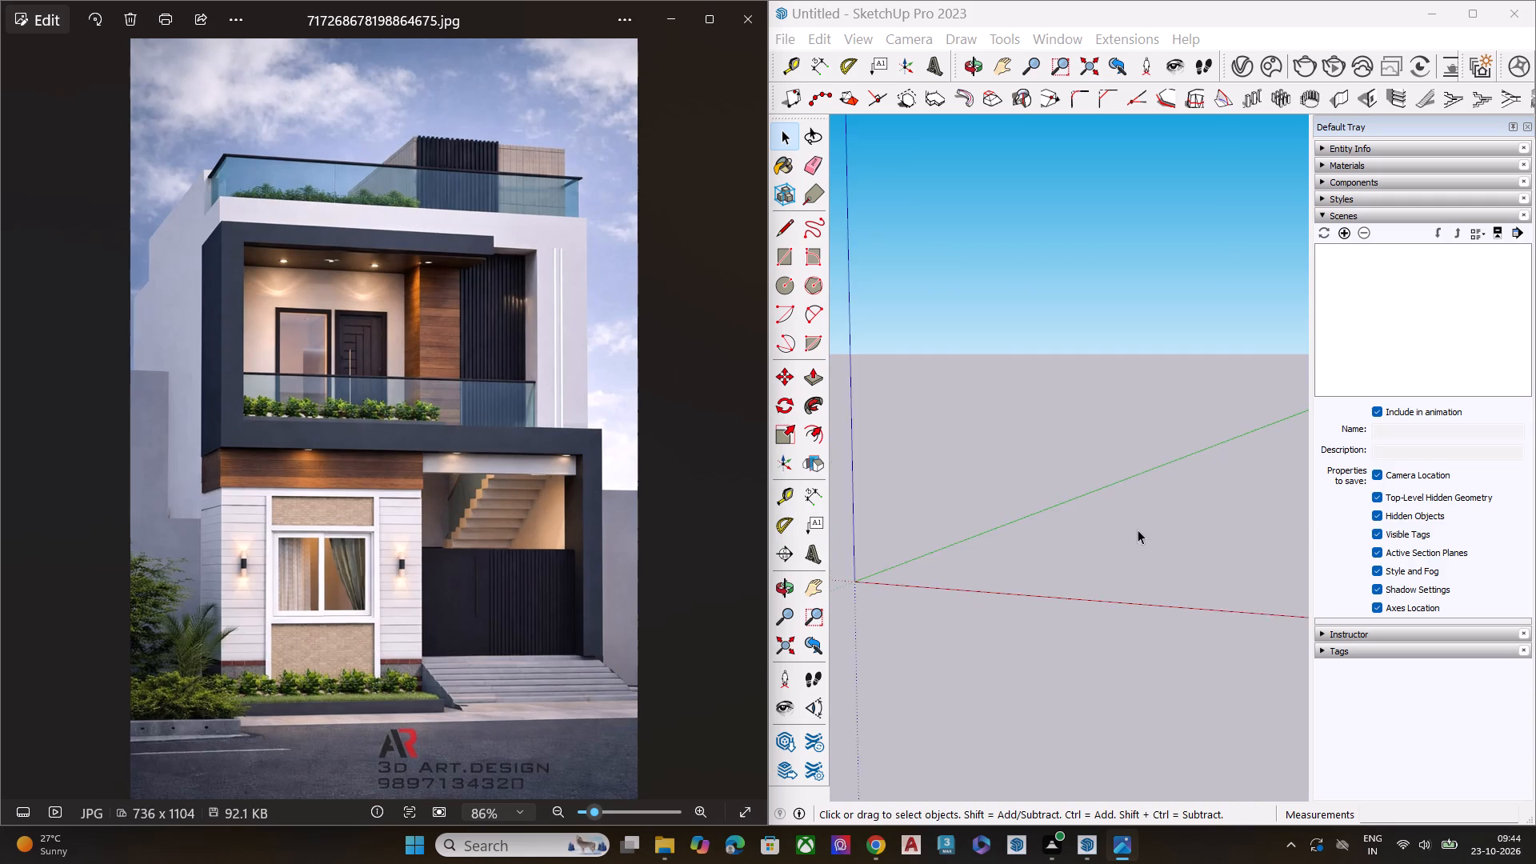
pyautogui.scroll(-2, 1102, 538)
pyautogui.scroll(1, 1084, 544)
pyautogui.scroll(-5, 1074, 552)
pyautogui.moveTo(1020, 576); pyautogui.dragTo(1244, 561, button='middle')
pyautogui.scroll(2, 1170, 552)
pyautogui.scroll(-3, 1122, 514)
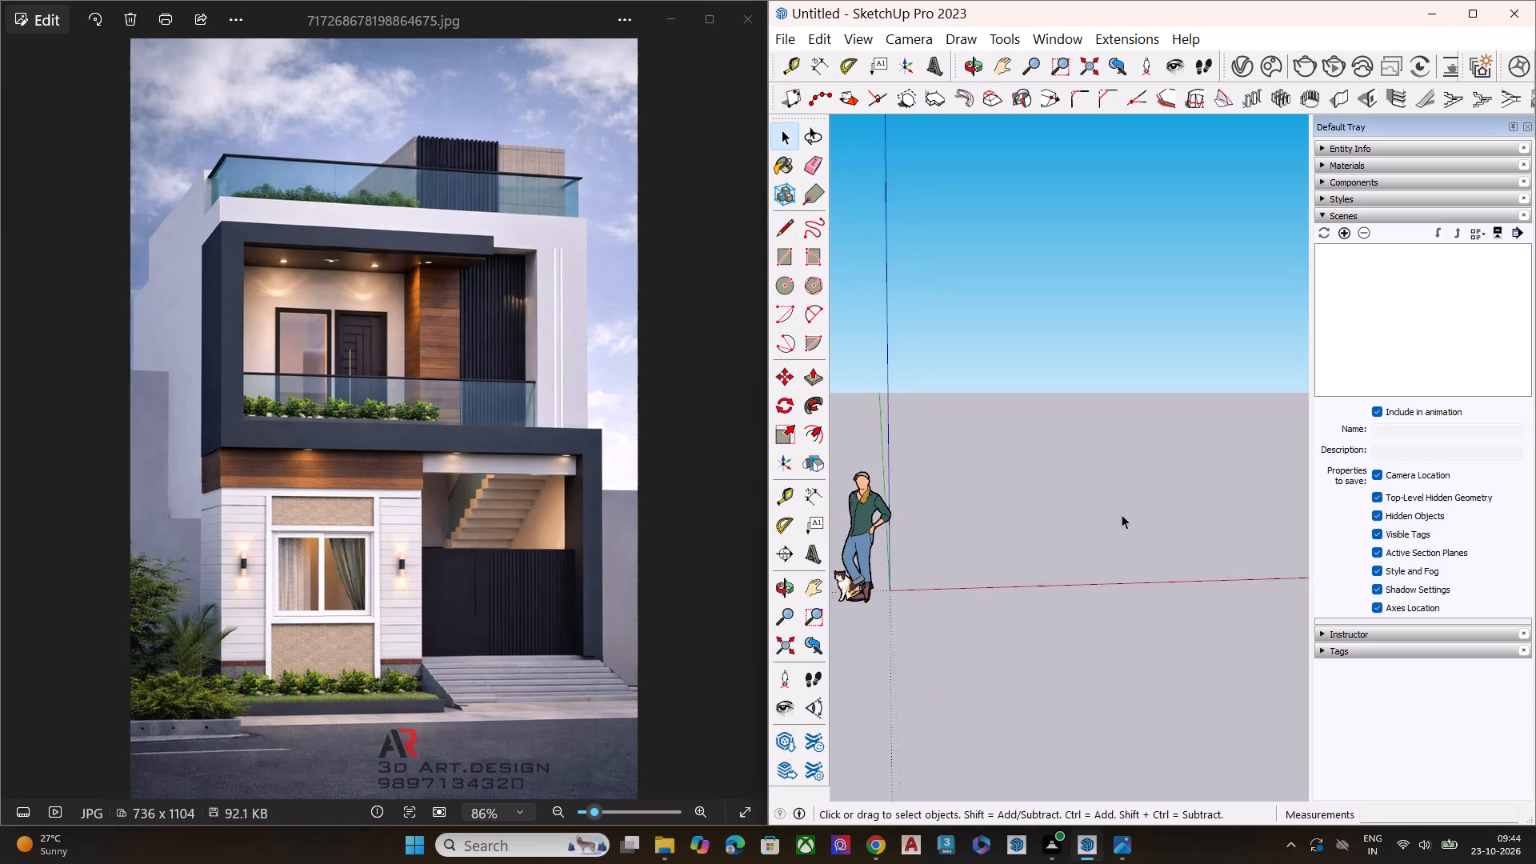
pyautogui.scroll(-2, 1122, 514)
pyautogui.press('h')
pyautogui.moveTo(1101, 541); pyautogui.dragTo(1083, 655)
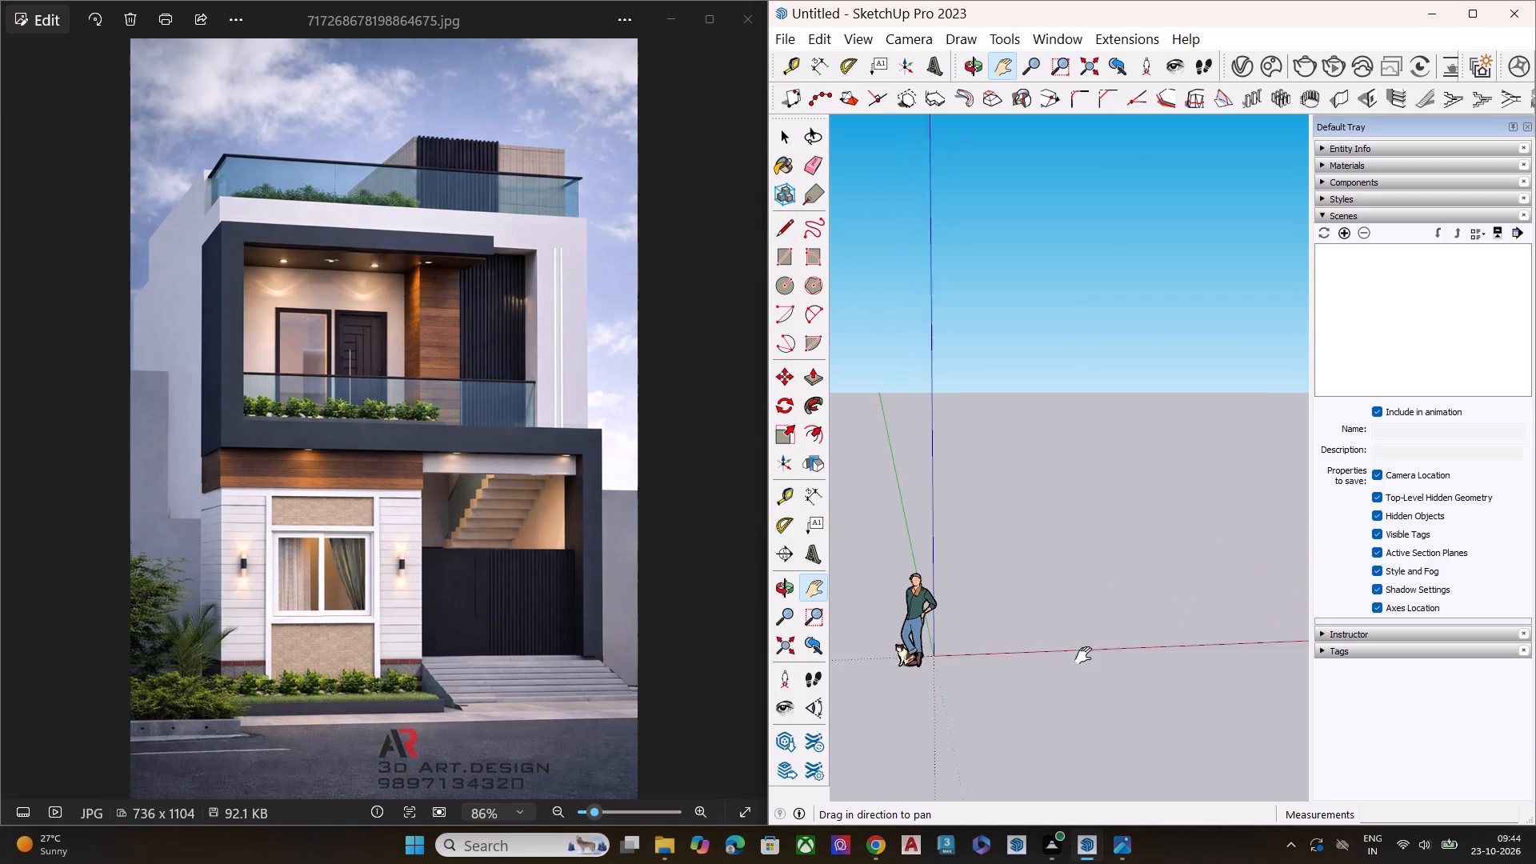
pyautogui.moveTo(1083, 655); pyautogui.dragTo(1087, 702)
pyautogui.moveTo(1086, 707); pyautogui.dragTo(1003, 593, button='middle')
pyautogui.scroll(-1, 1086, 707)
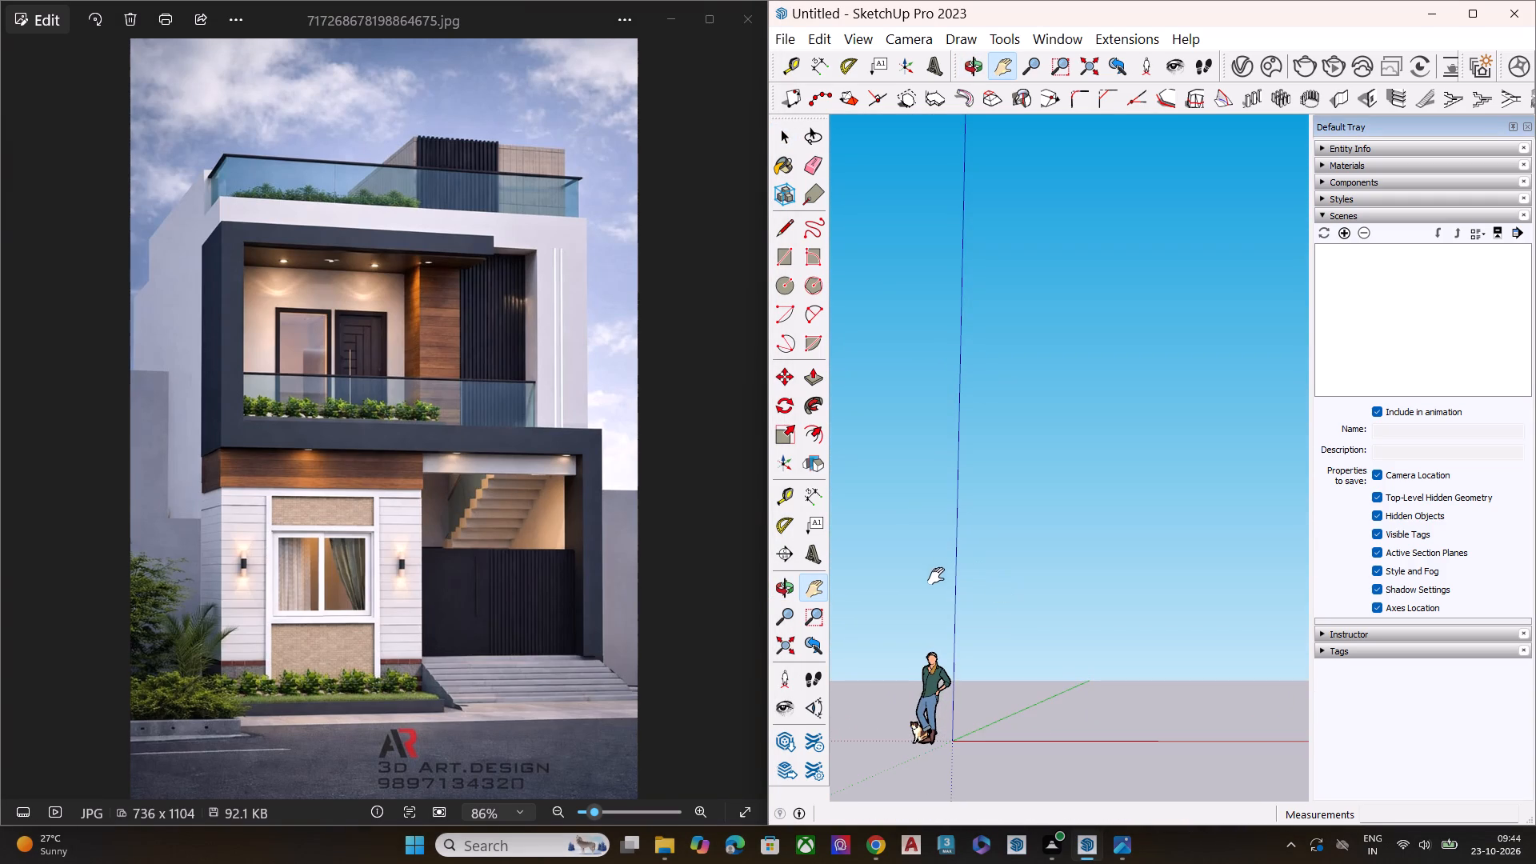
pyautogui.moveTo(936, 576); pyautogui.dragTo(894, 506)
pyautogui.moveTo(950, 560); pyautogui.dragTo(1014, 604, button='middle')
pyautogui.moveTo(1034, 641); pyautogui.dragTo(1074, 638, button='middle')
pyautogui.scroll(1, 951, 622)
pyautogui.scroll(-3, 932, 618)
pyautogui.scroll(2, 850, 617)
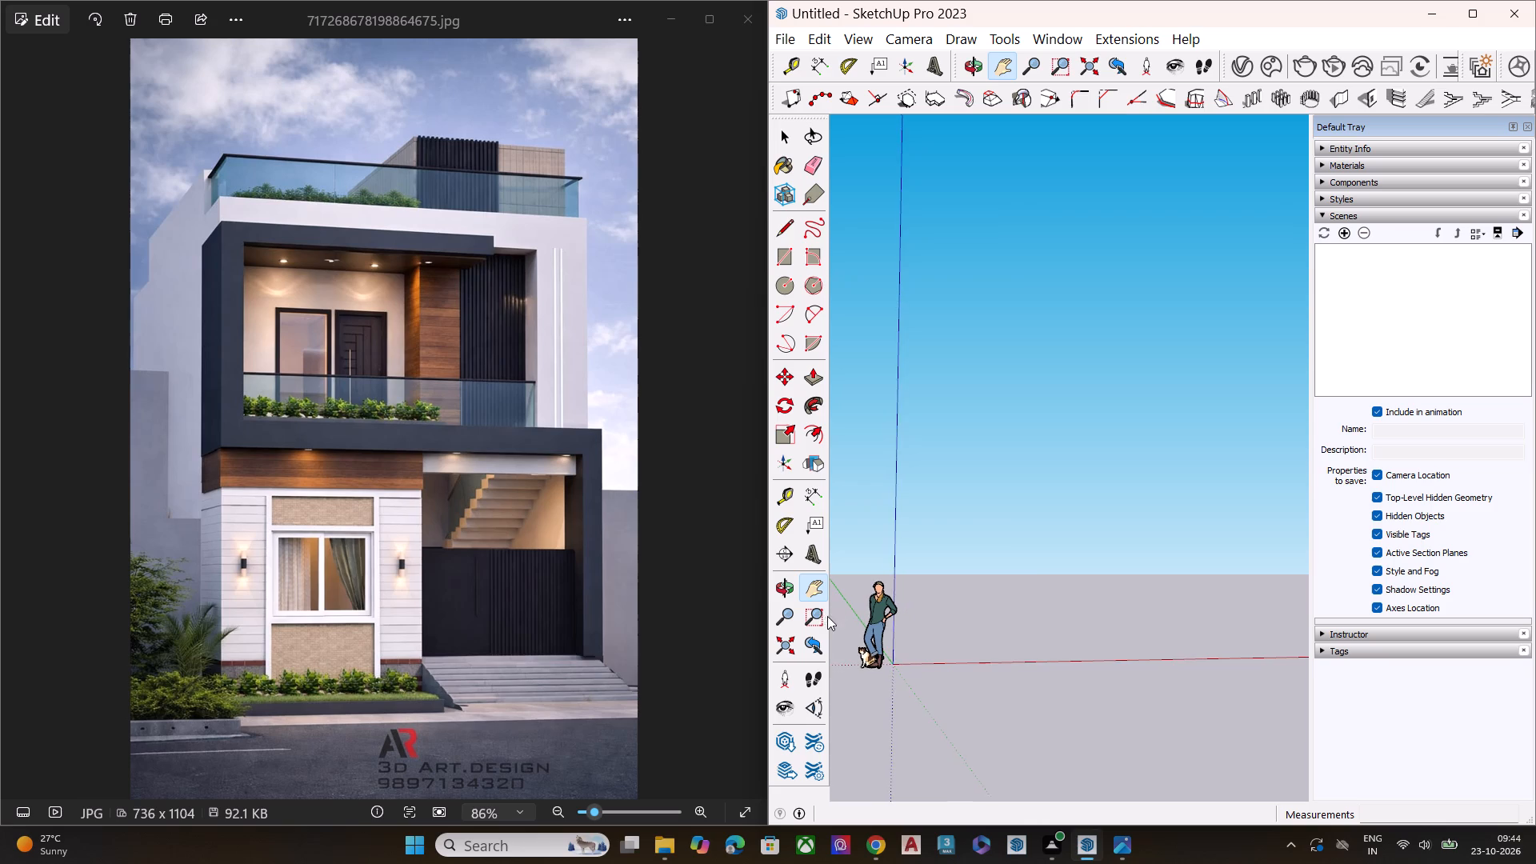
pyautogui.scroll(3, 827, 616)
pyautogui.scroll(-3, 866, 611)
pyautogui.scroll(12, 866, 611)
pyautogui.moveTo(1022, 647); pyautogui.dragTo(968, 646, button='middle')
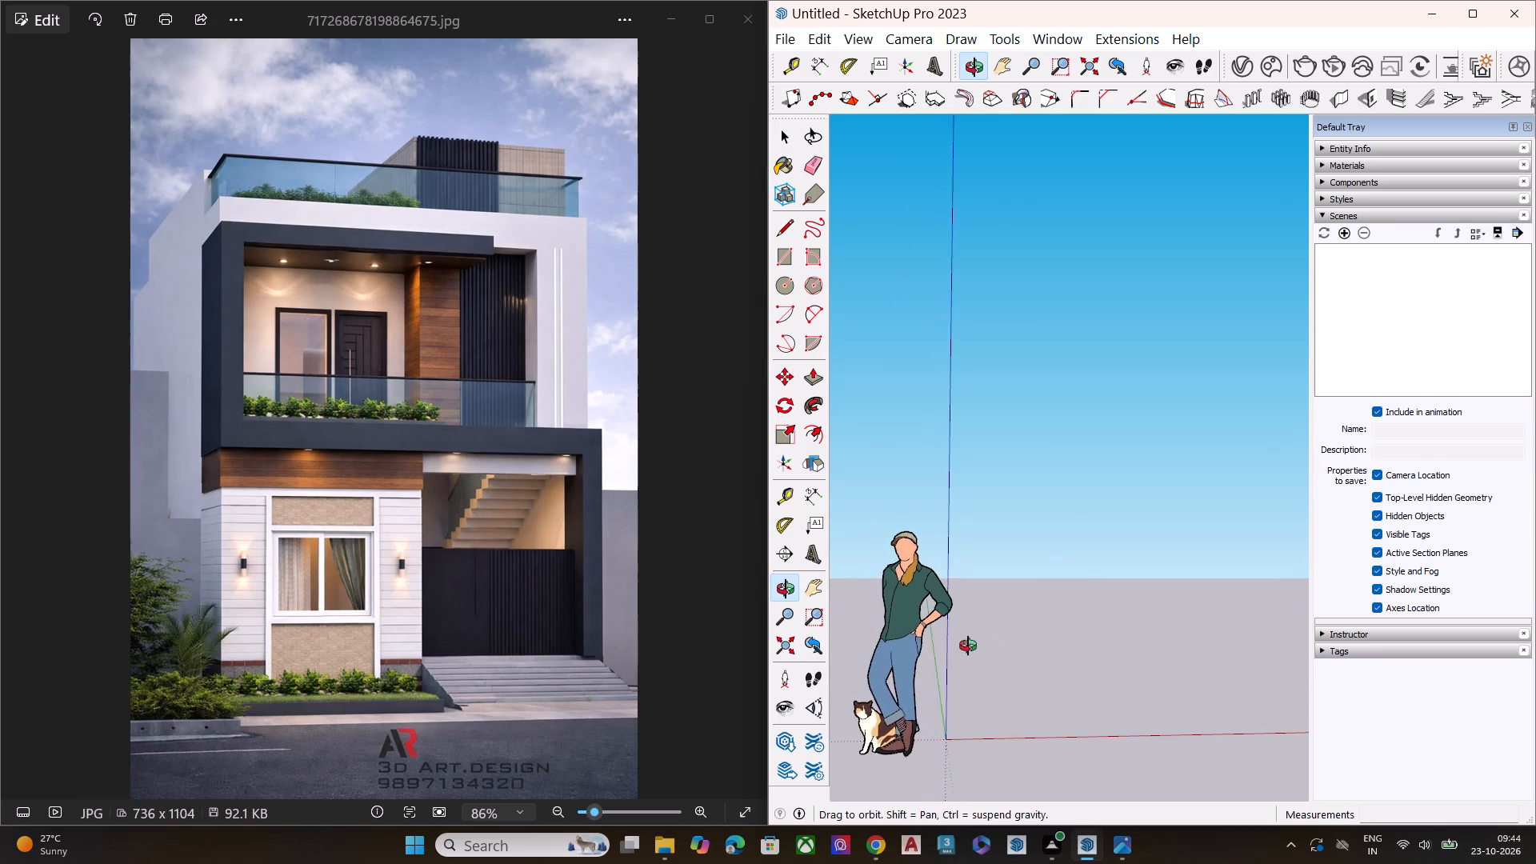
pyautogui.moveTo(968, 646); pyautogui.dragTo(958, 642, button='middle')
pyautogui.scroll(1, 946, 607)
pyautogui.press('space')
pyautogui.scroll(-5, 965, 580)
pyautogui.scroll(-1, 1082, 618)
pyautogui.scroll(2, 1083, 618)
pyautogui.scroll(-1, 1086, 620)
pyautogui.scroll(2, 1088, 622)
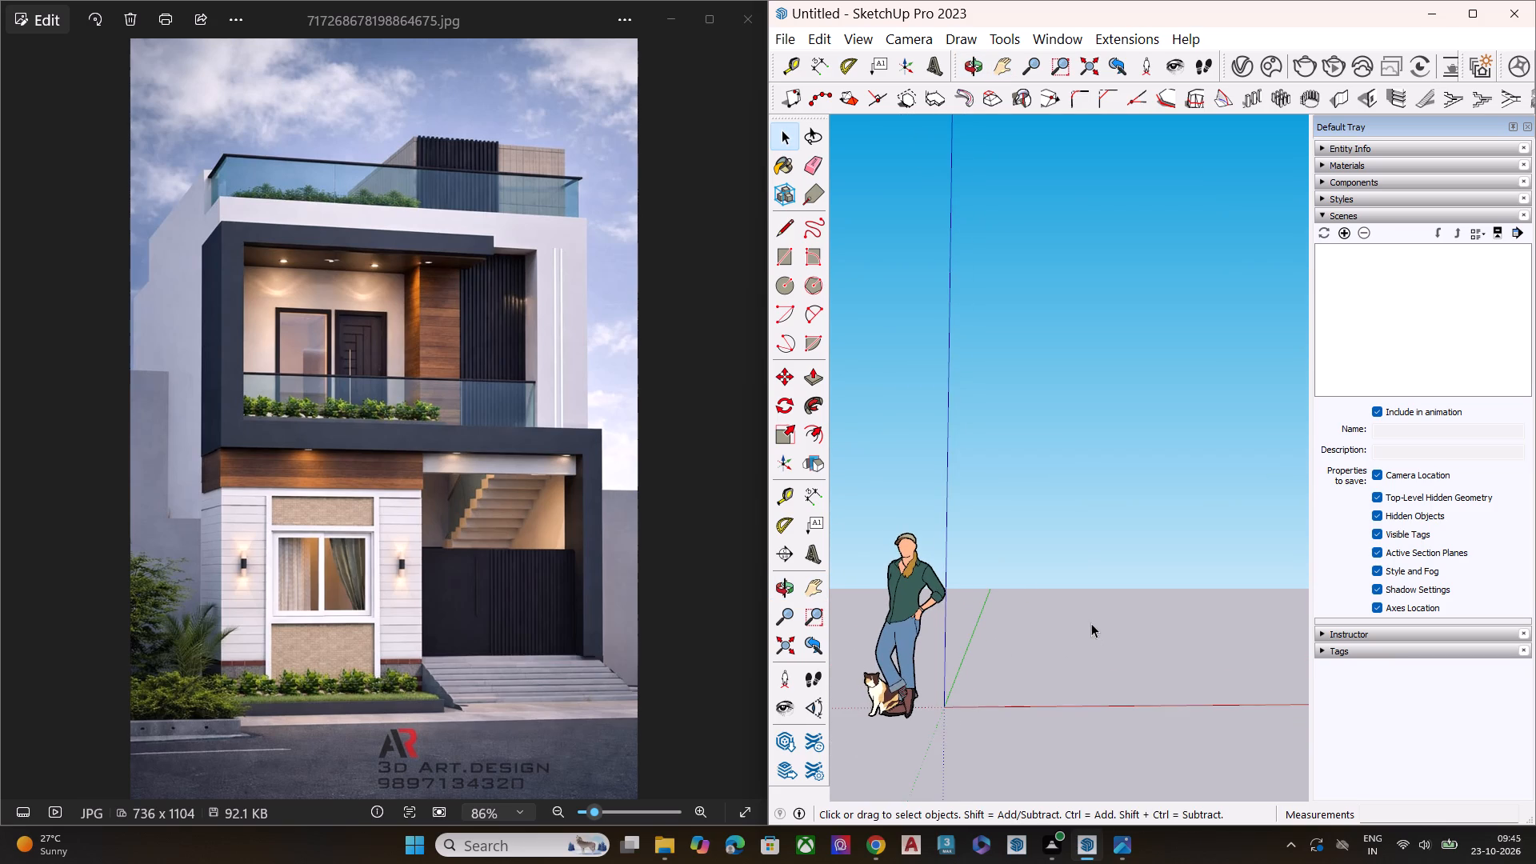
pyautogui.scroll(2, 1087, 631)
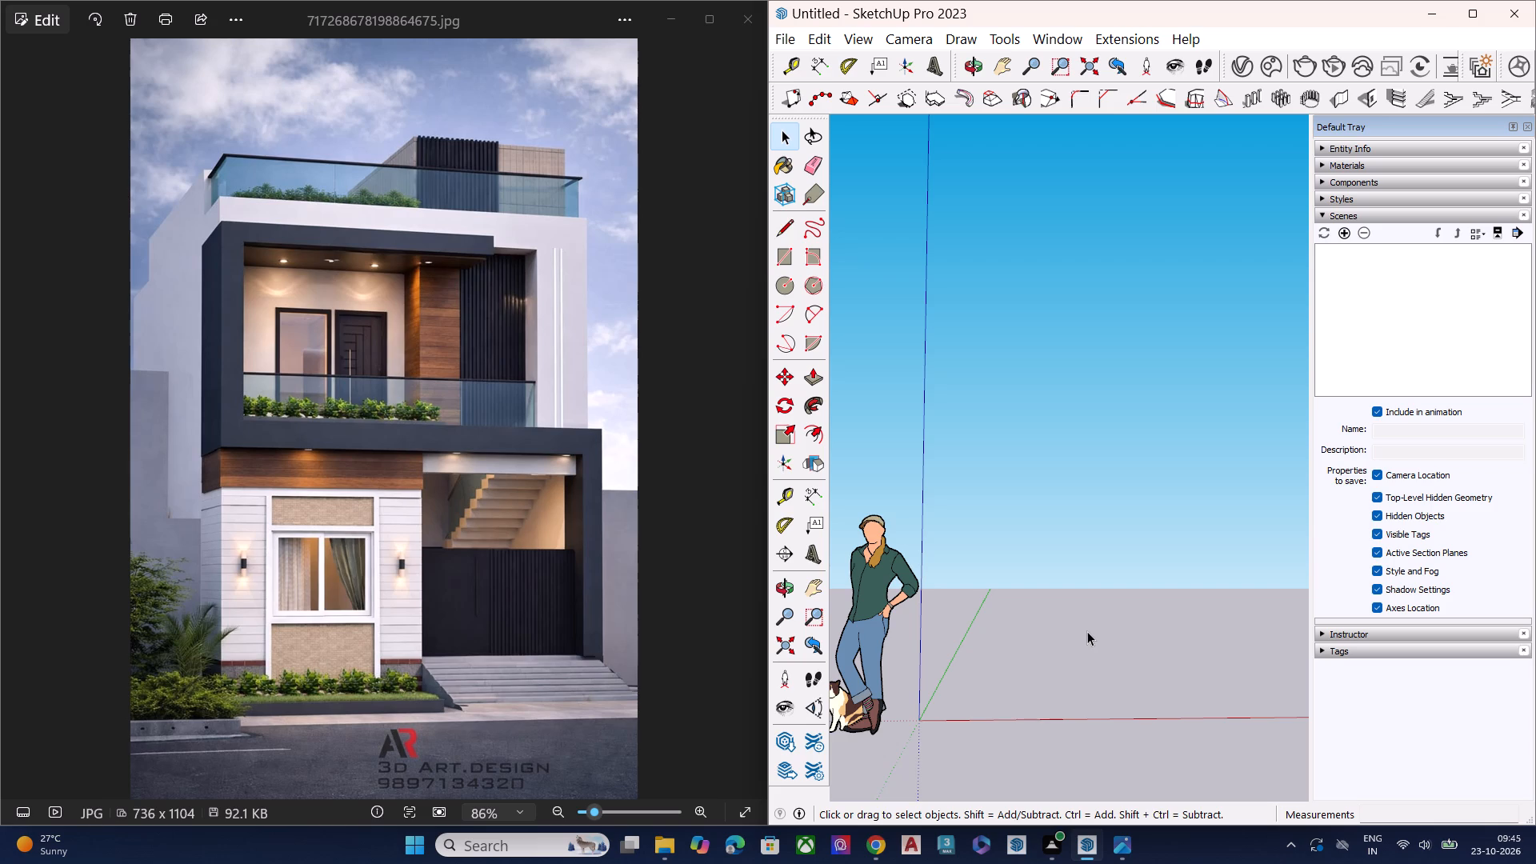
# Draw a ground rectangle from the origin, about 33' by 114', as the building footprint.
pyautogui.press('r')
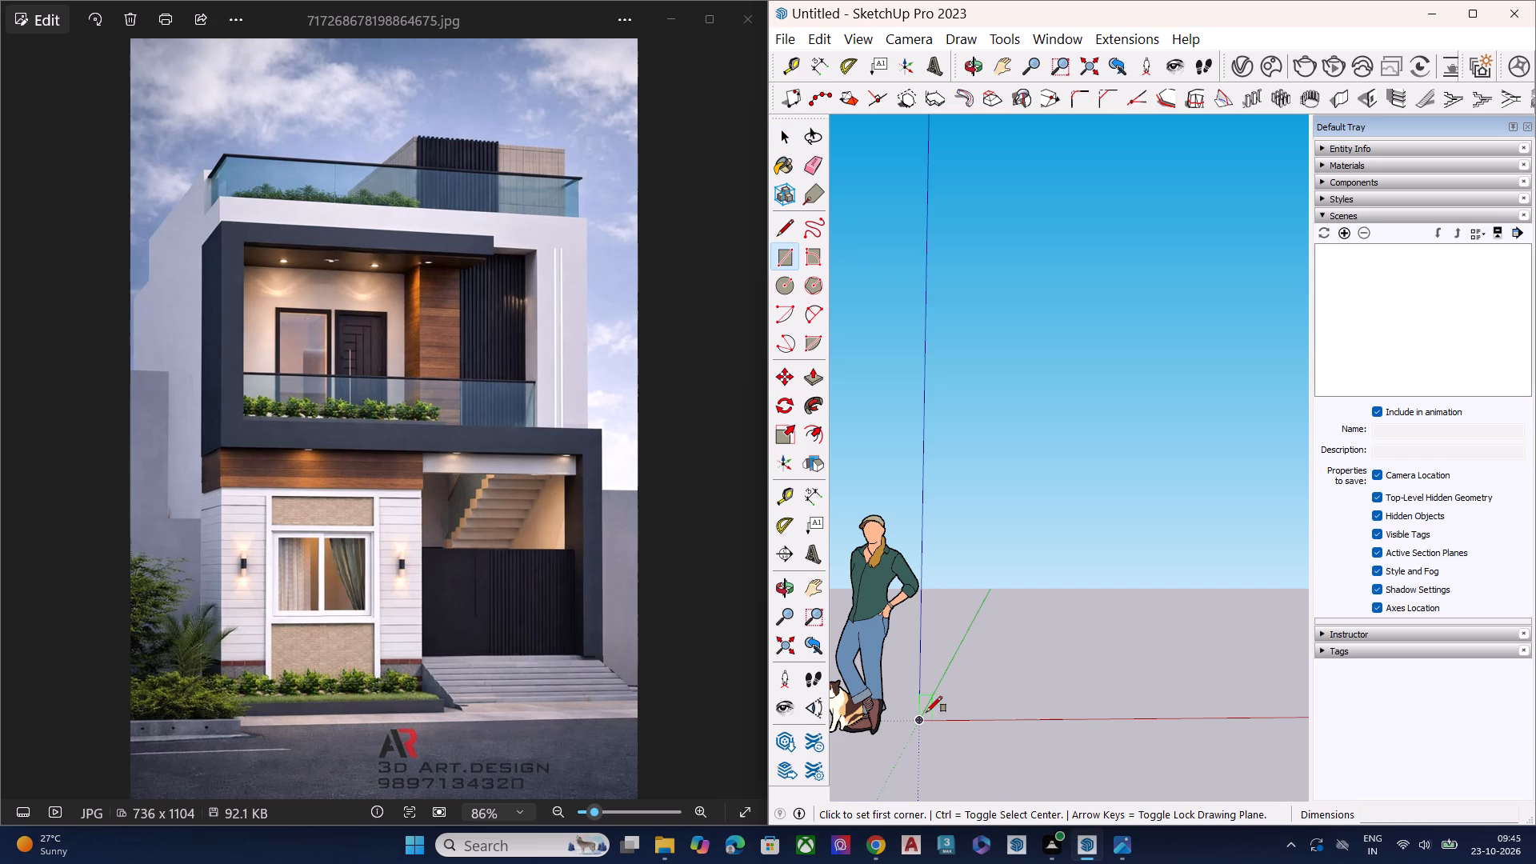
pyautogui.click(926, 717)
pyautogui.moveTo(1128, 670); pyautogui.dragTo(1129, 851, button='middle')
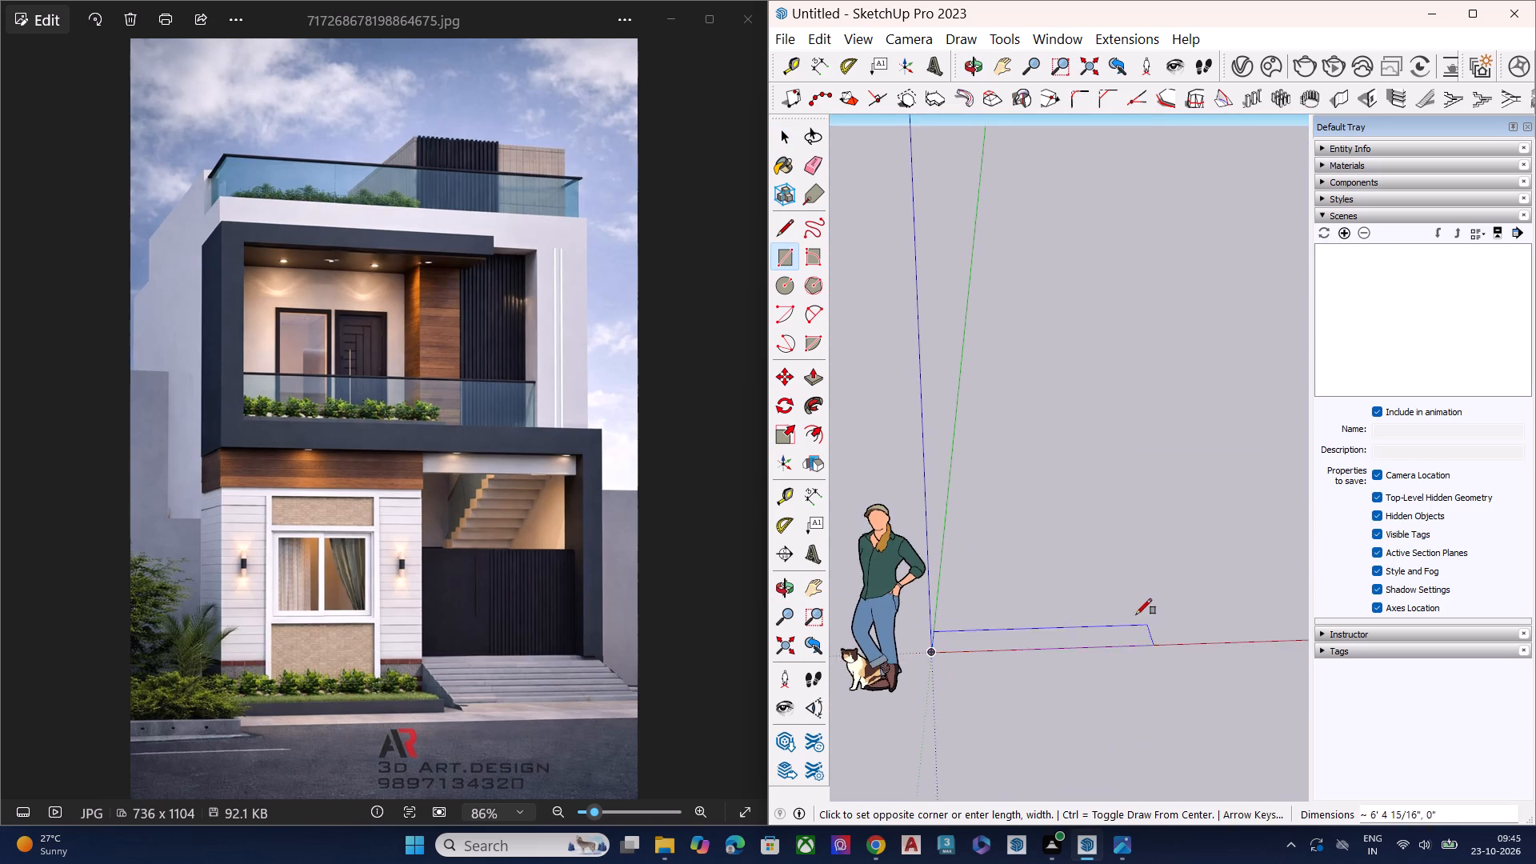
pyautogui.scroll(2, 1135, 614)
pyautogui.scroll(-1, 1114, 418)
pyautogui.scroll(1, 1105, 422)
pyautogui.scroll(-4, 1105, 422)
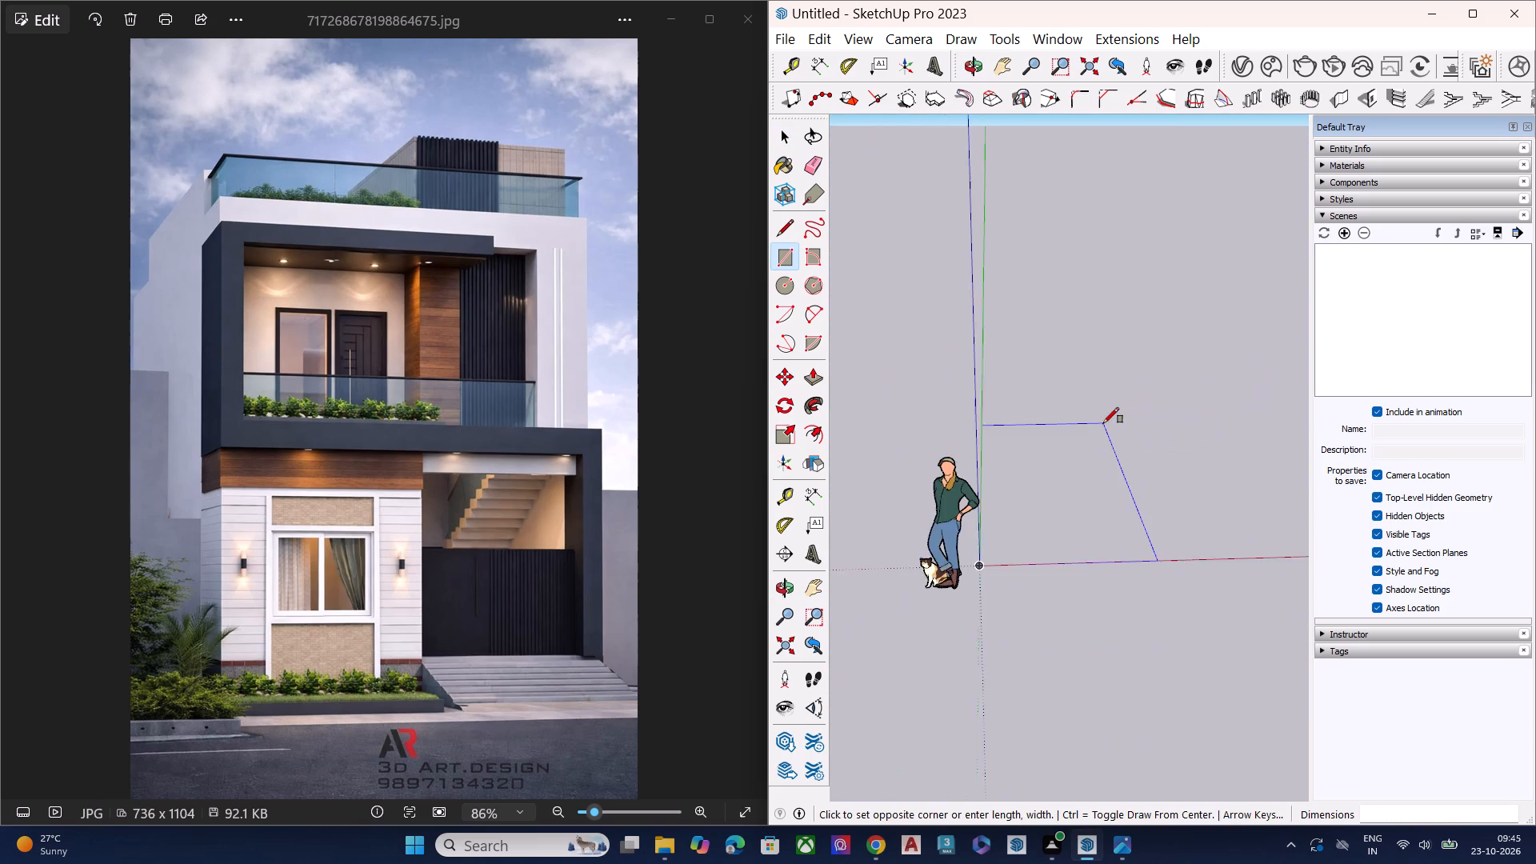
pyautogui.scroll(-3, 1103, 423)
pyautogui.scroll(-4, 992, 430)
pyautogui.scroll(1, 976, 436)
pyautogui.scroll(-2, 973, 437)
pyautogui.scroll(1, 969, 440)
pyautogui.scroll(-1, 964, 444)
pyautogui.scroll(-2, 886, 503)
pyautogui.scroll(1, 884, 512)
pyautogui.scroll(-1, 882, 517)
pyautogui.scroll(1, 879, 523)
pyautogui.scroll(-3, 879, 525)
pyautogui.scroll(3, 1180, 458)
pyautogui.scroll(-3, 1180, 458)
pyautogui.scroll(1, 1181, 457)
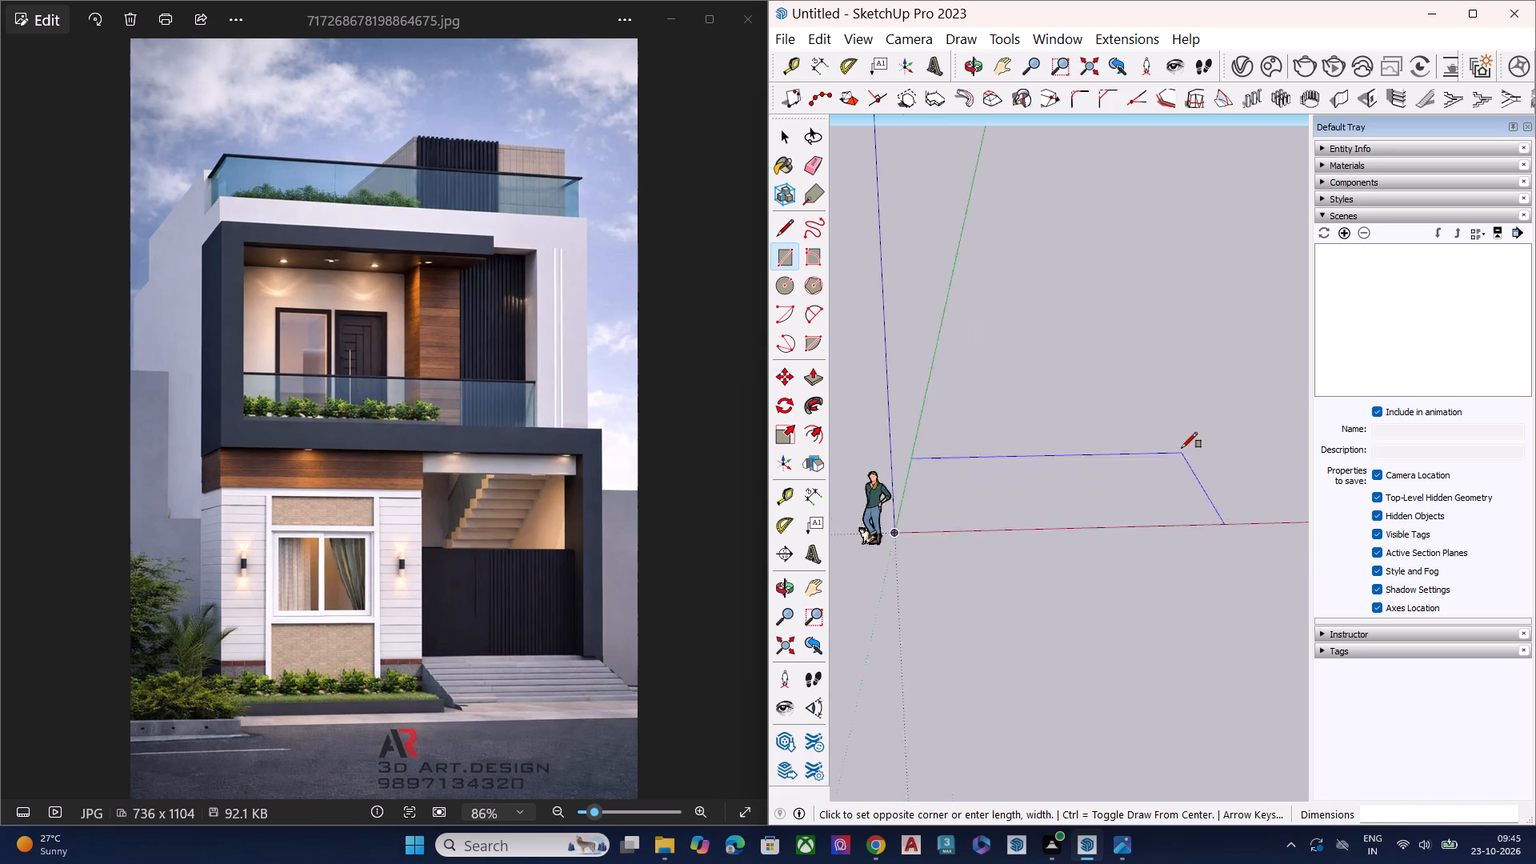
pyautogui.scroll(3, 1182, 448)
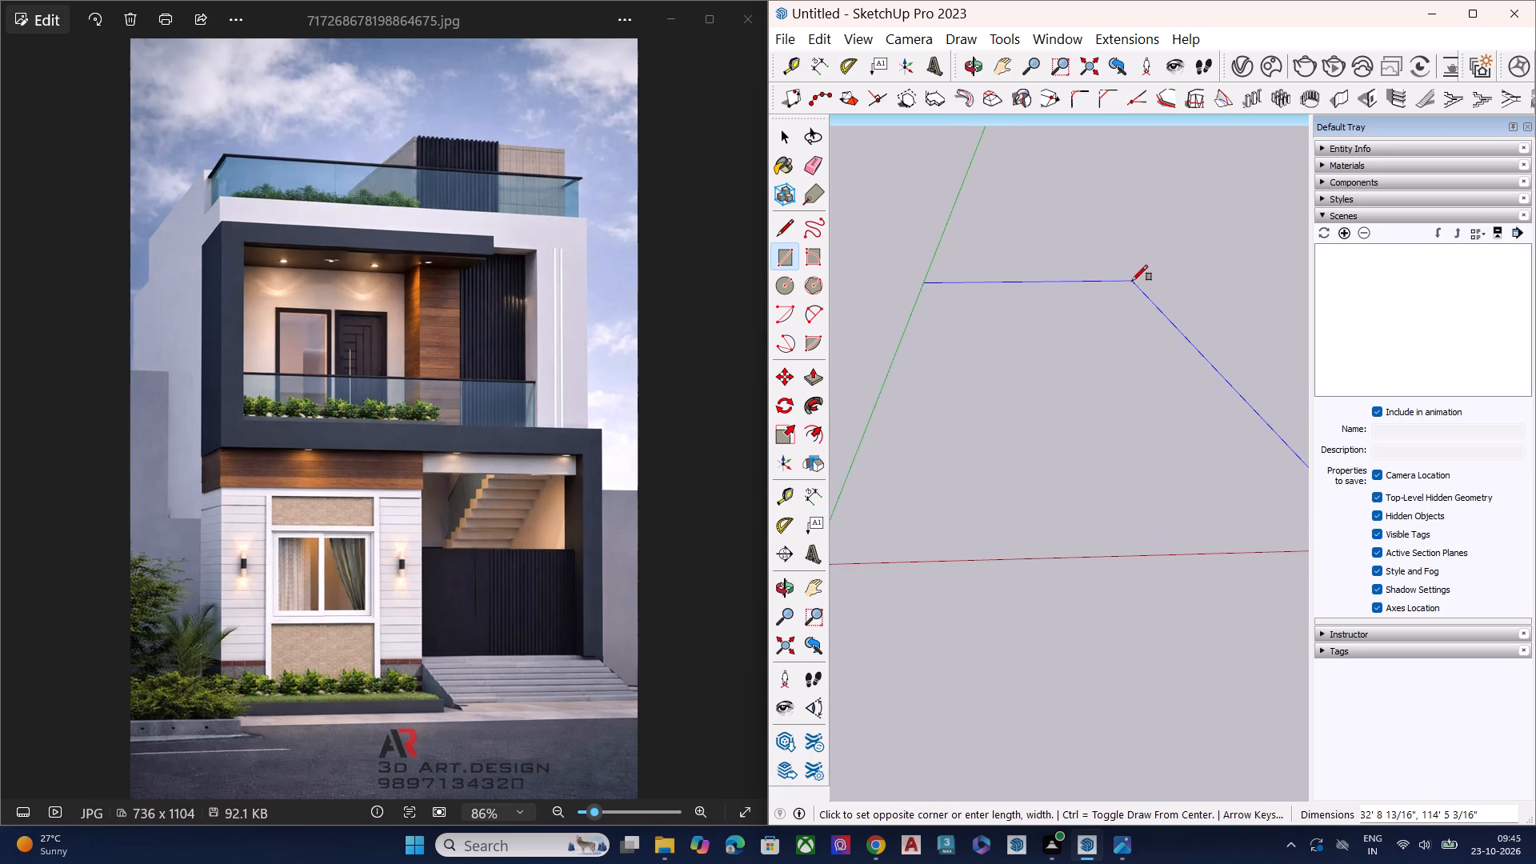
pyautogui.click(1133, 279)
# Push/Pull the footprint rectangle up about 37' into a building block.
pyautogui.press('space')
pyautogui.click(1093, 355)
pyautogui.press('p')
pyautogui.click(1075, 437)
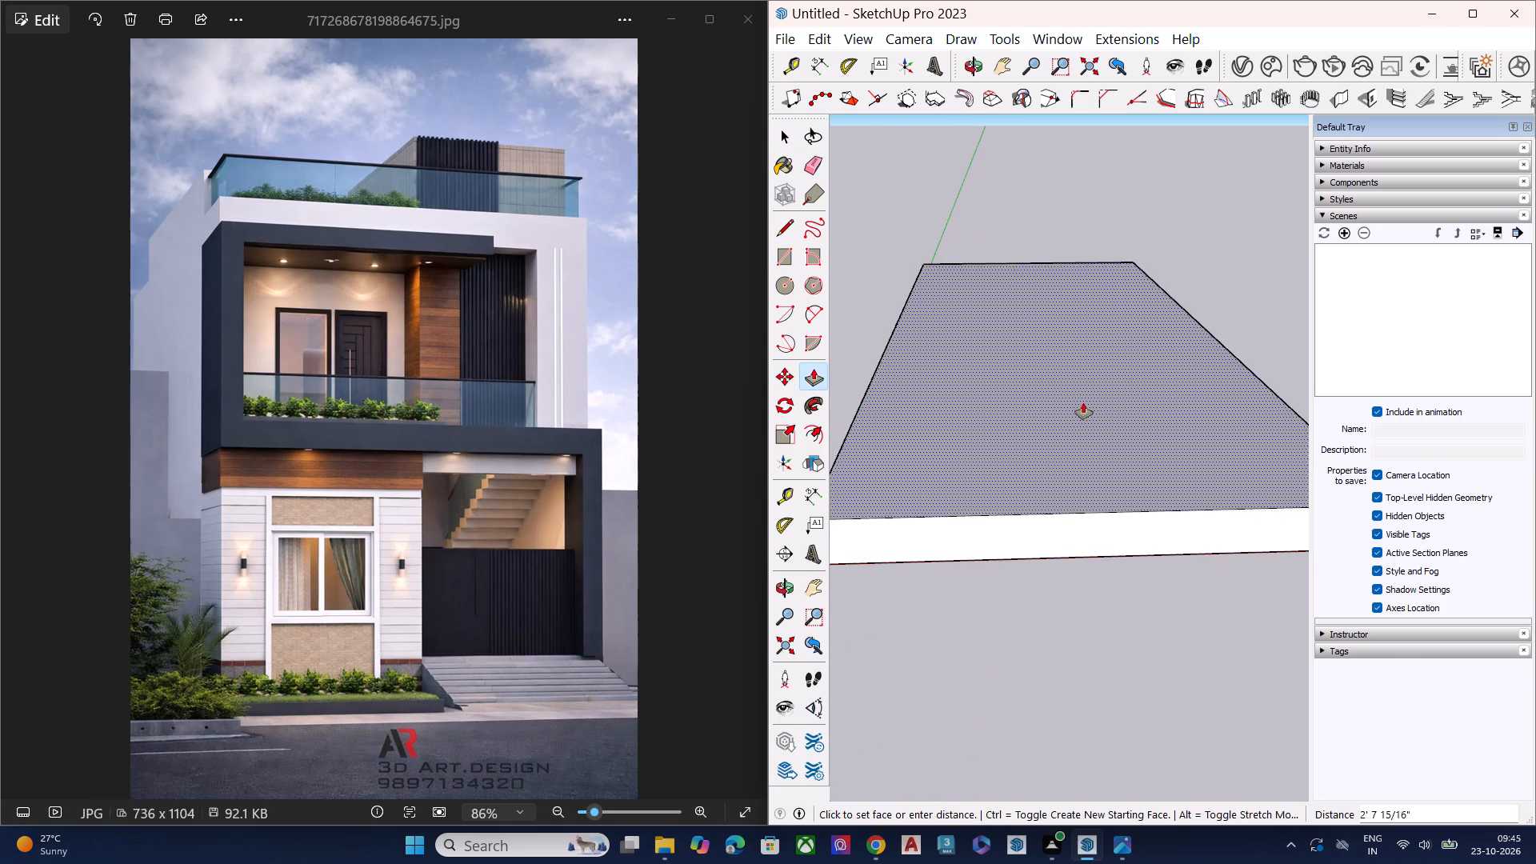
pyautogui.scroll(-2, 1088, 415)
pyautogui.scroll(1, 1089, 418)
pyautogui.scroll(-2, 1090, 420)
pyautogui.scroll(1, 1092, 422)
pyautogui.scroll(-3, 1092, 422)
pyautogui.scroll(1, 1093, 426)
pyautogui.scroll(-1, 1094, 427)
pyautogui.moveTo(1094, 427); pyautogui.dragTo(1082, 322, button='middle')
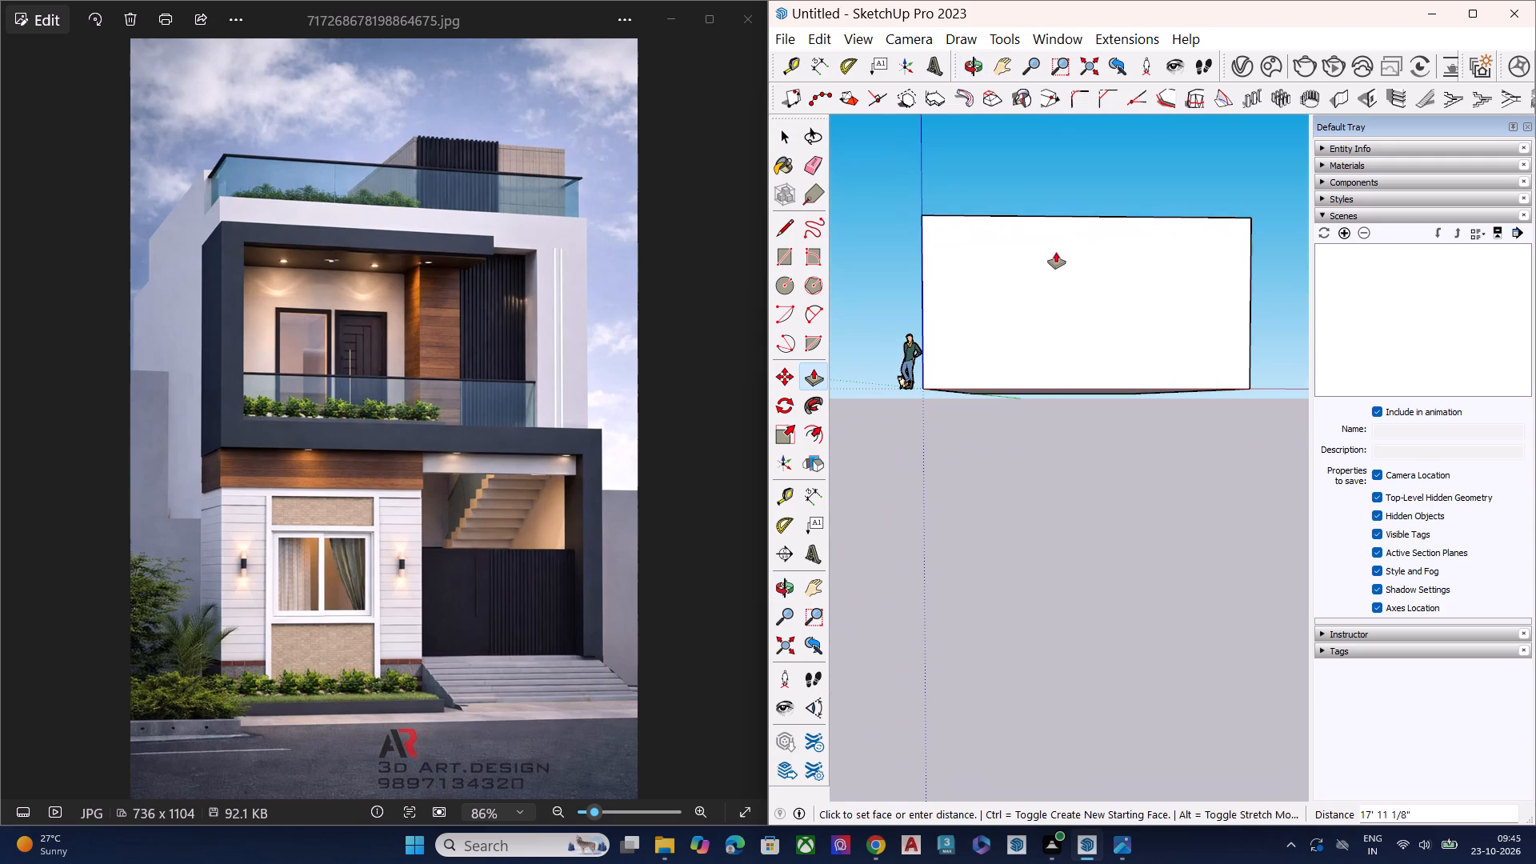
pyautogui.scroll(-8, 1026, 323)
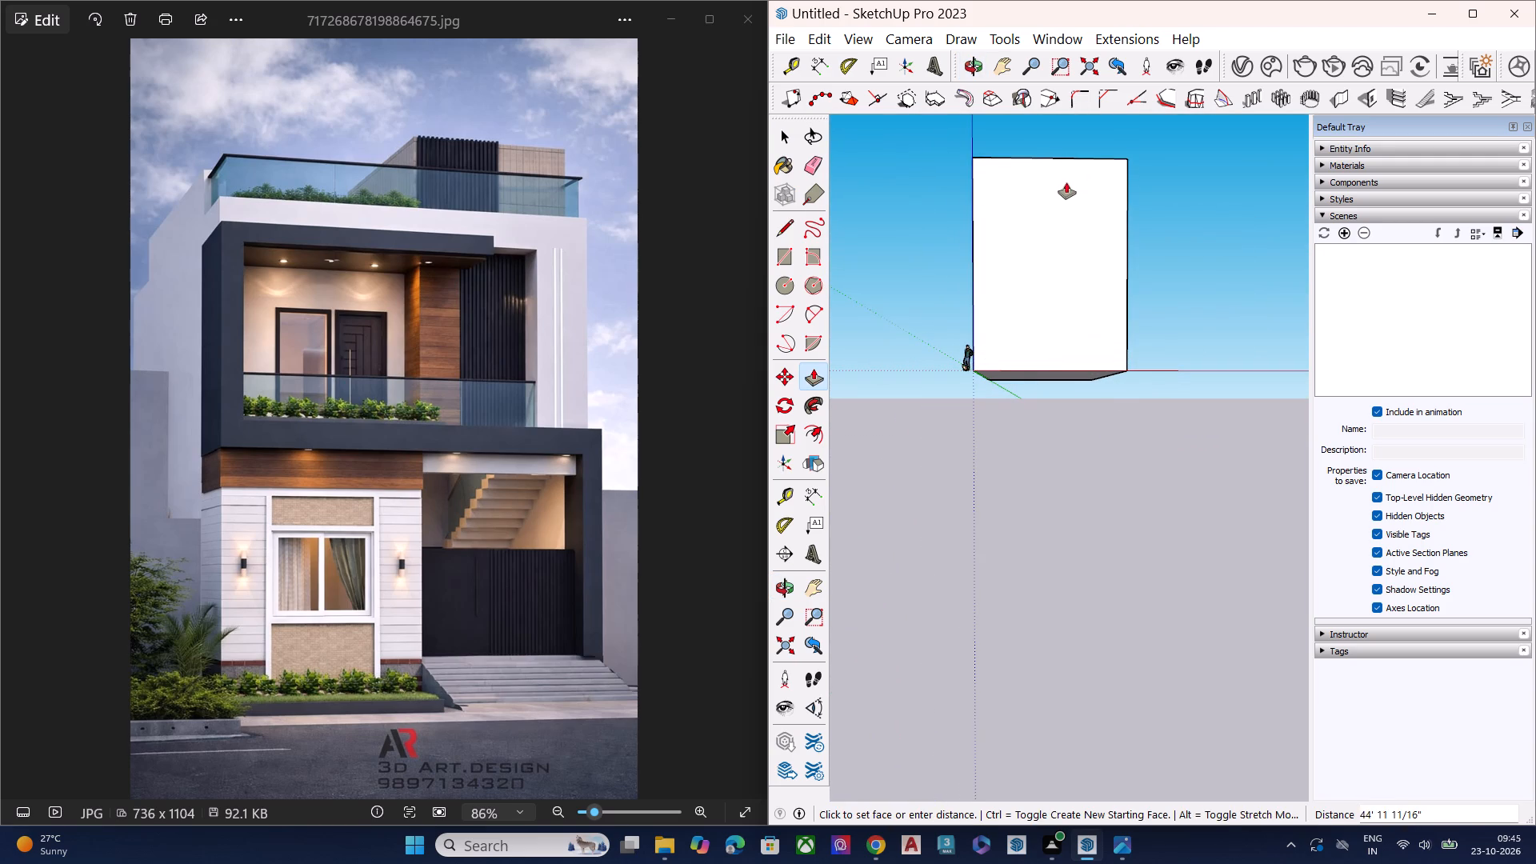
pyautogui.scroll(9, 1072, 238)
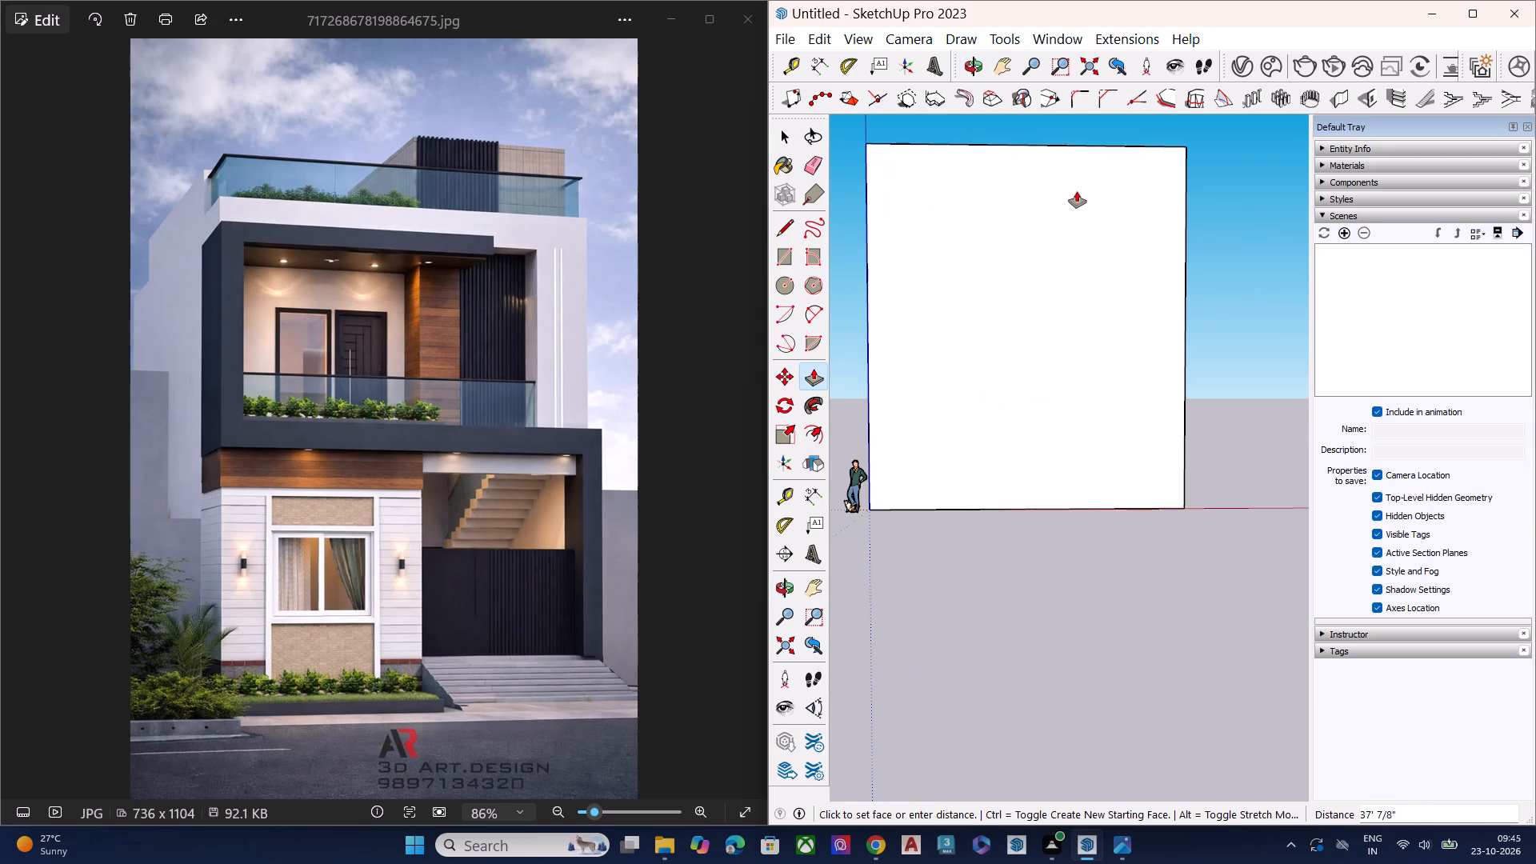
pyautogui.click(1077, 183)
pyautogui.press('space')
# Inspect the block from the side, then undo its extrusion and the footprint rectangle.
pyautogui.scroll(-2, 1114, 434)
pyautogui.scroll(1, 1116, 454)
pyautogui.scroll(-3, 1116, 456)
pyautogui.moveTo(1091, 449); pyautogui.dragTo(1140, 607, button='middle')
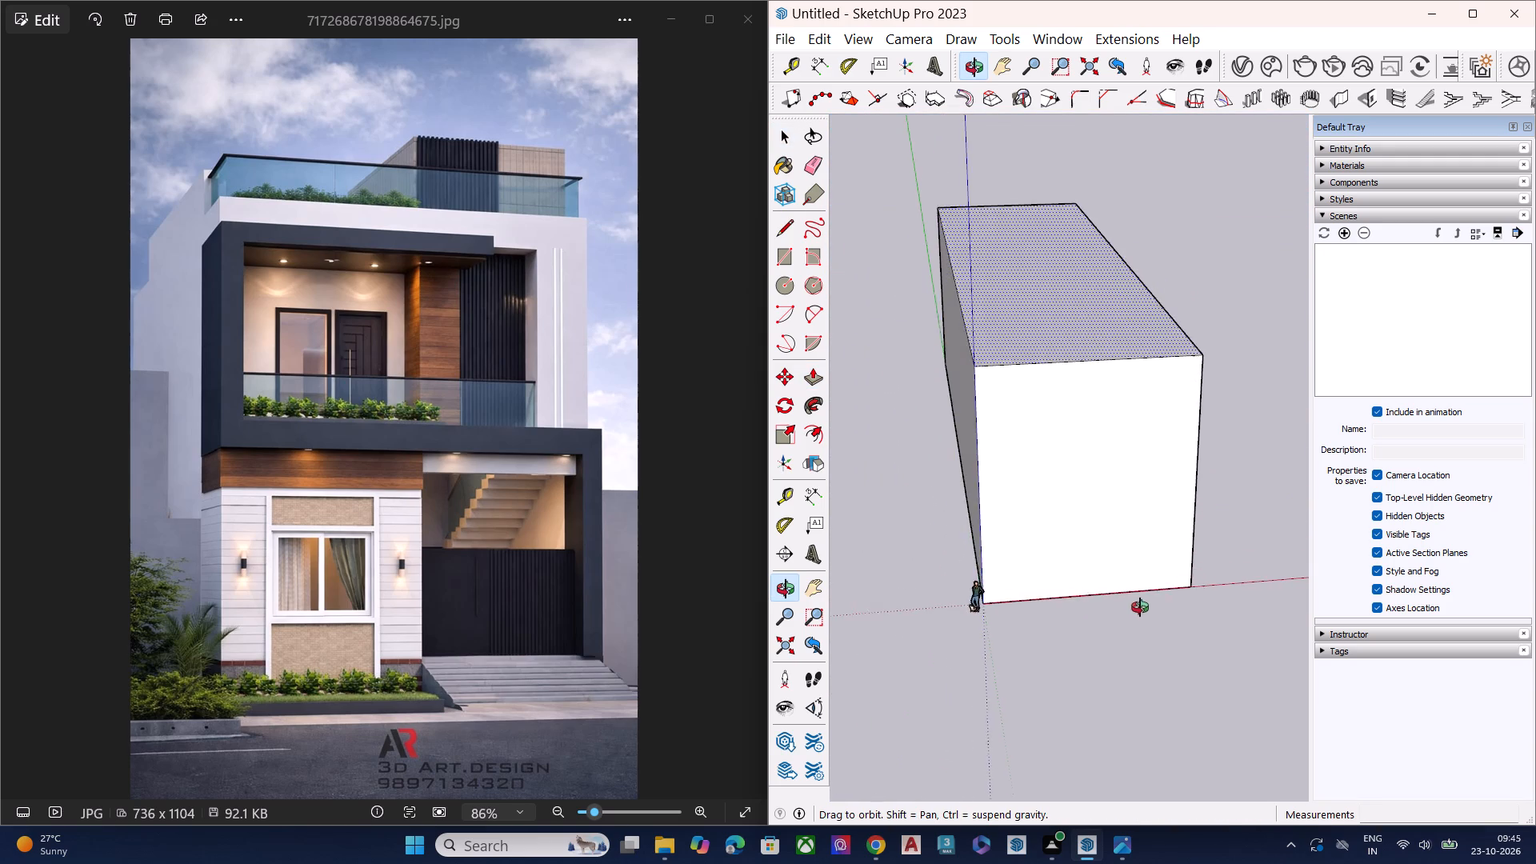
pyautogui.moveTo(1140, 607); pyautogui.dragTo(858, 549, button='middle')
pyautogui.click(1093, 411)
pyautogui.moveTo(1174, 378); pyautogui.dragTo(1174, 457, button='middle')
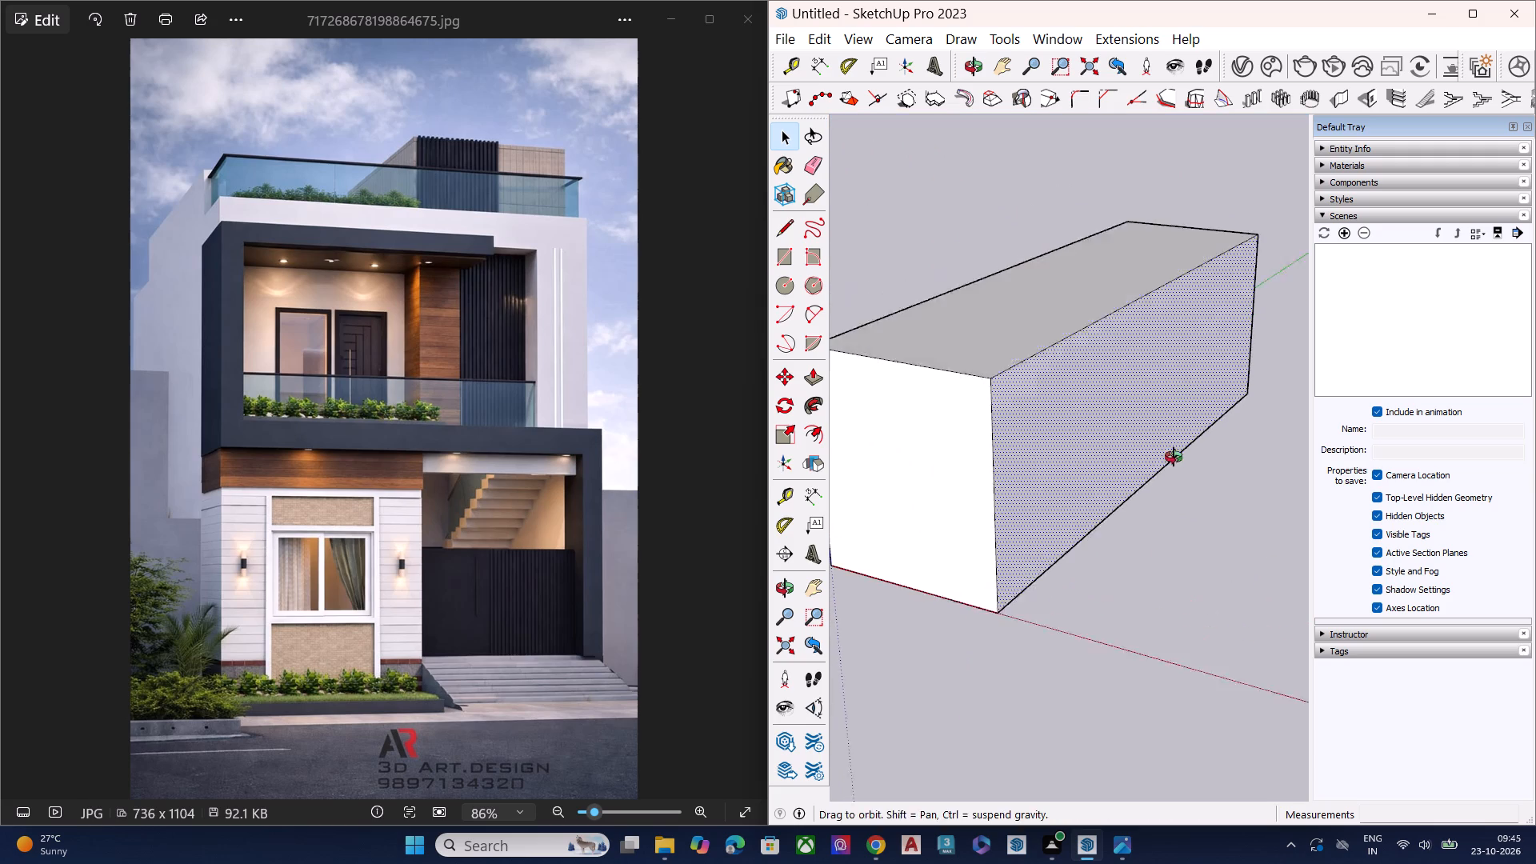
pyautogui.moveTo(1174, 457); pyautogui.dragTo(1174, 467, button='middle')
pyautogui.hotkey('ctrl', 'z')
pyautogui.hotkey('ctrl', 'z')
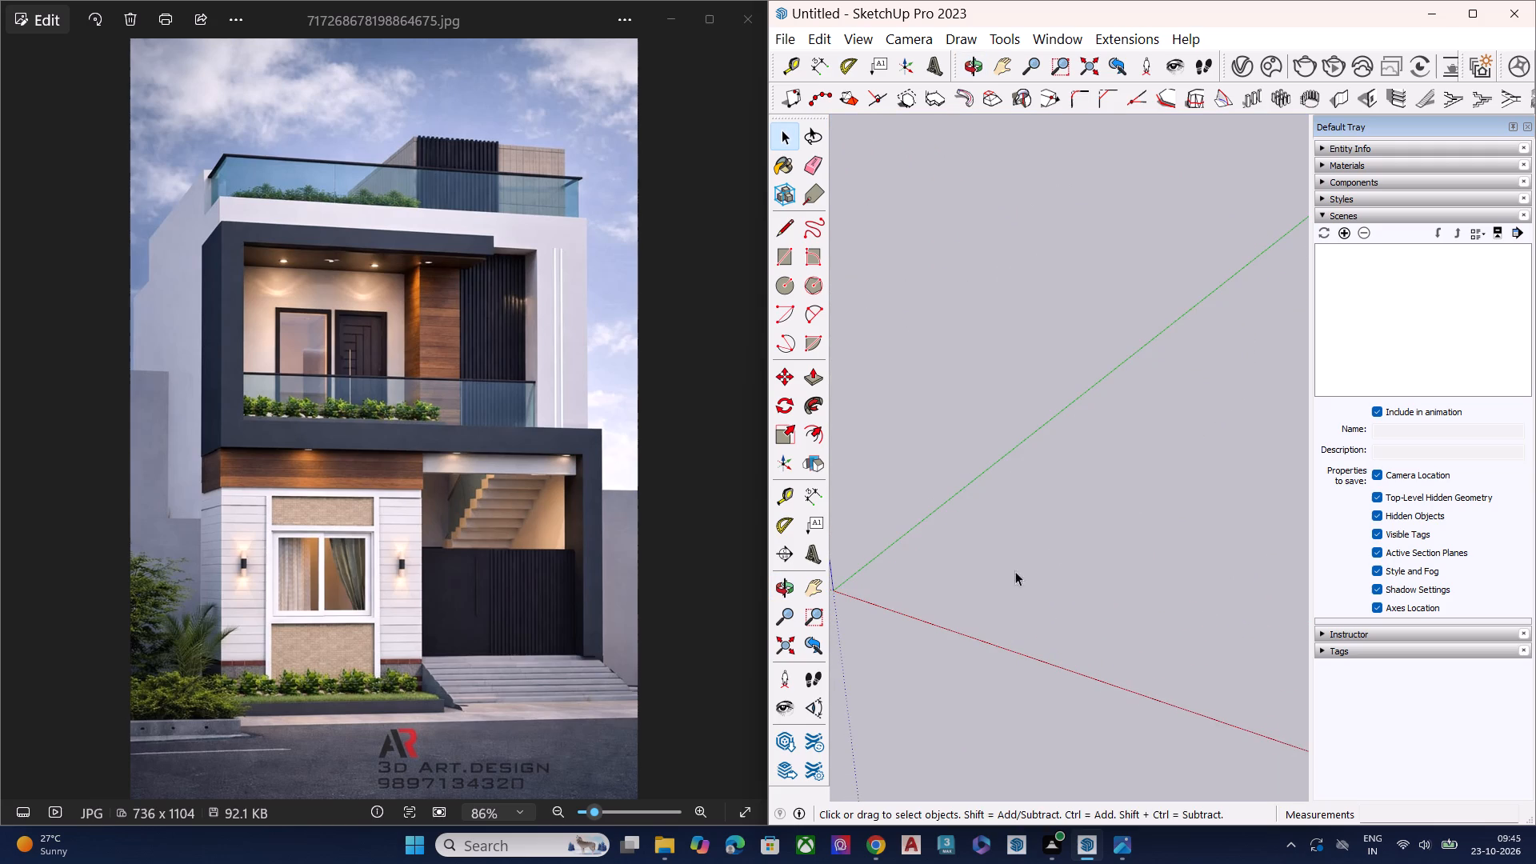
# Draw a new, larger footprint rectangle on the ground starting from the origin.
pyautogui.scroll(-7, 1037, 613)
pyautogui.moveTo(999, 635); pyautogui.dragTo(1124, 634, button='middle')
pyautogui.press('e')
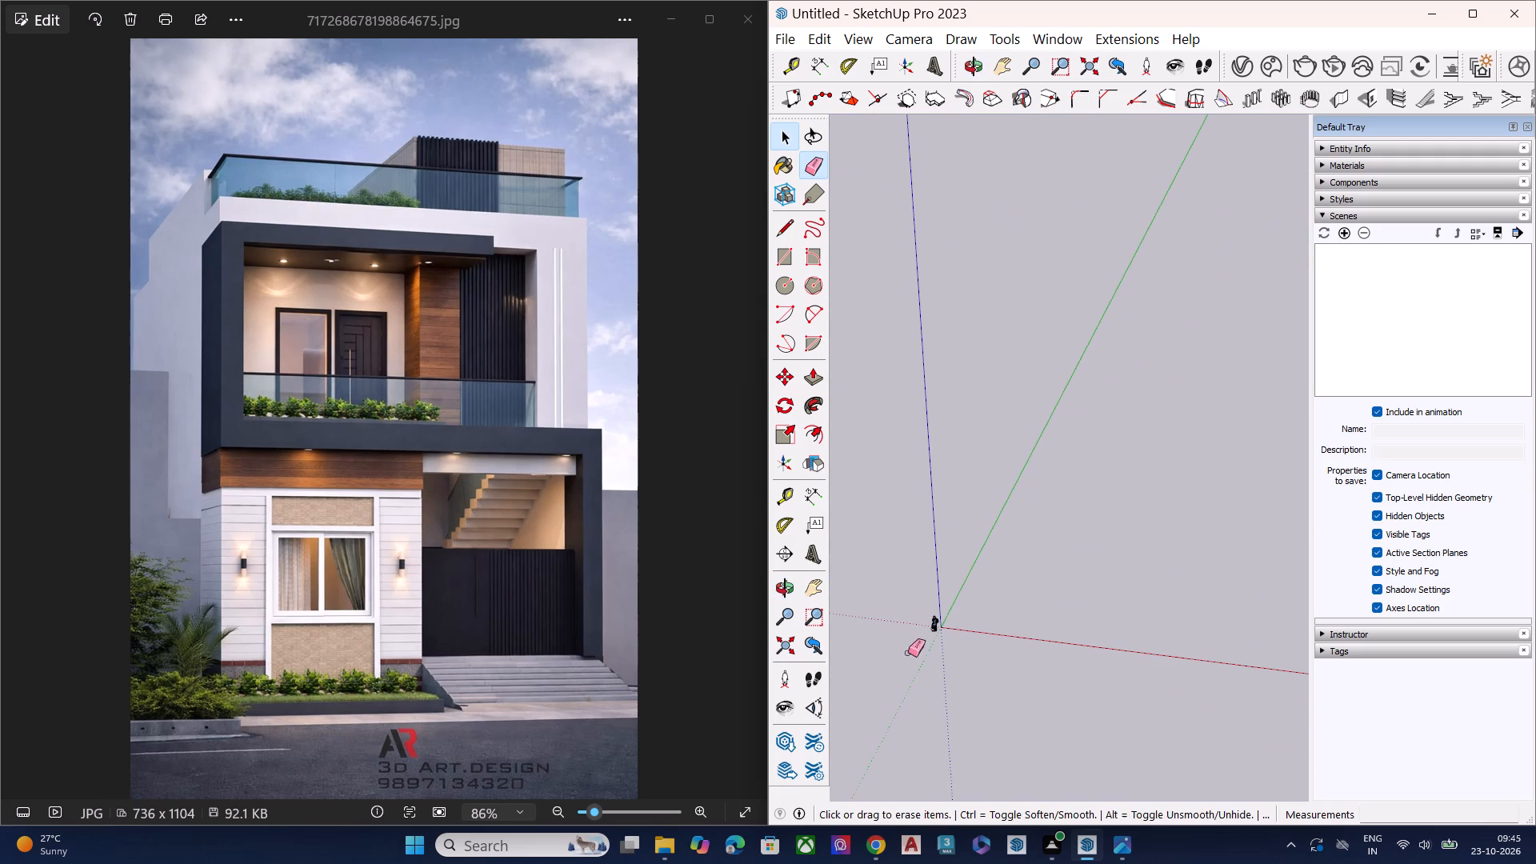
pyautogui.press('space')
pyautogui.press('r')
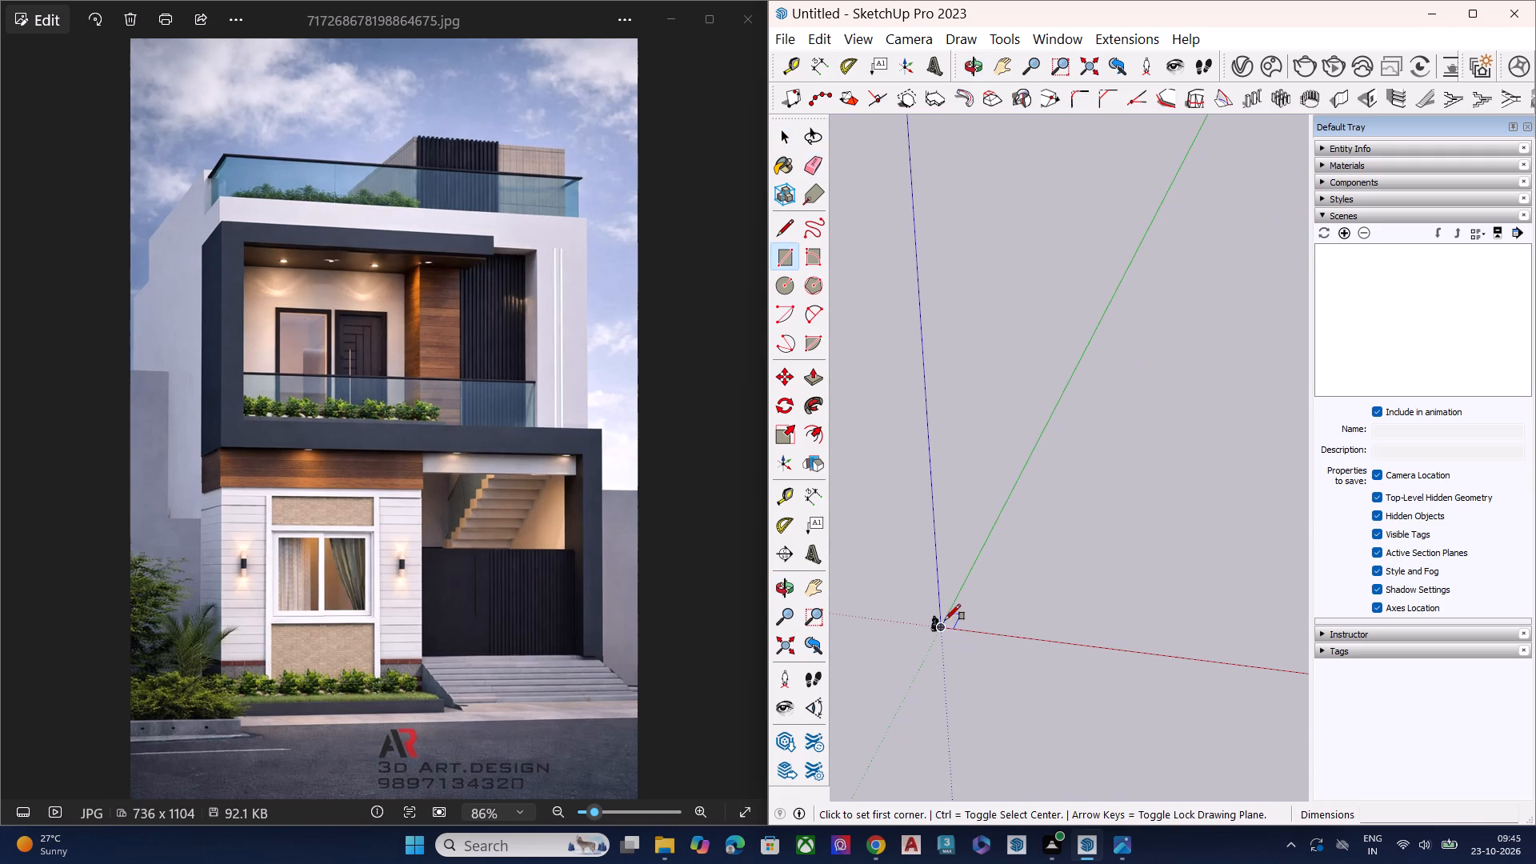
pyautogui.click(945, 624)
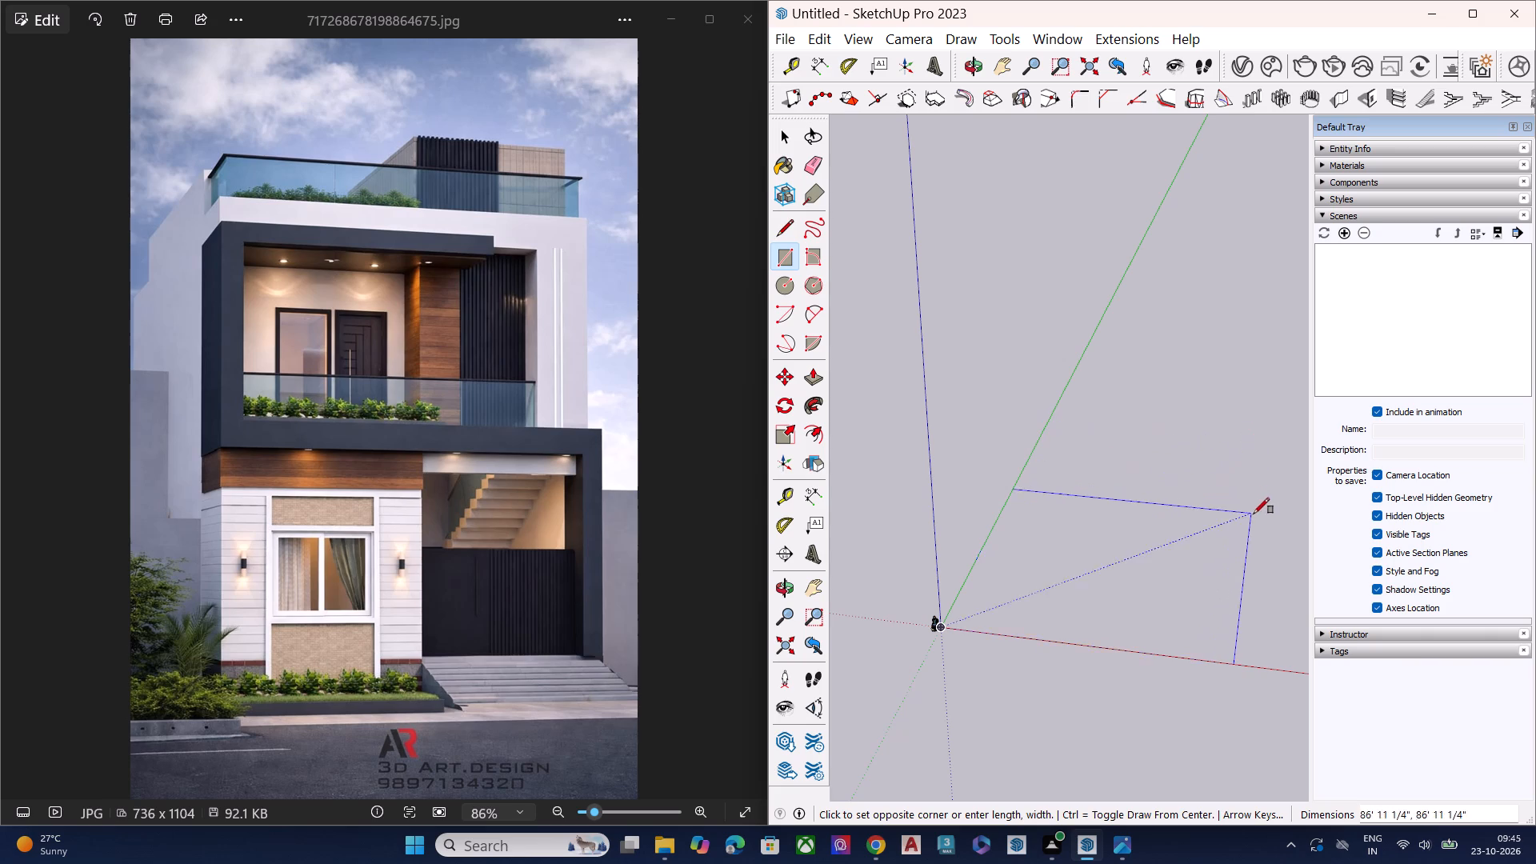
pyautogui.click(1297, 468)
pyautogui.press('space')
# Push/Pull the new footprint up about 141' 7" into a tall building block.
pyautogui.click(1205, 534)
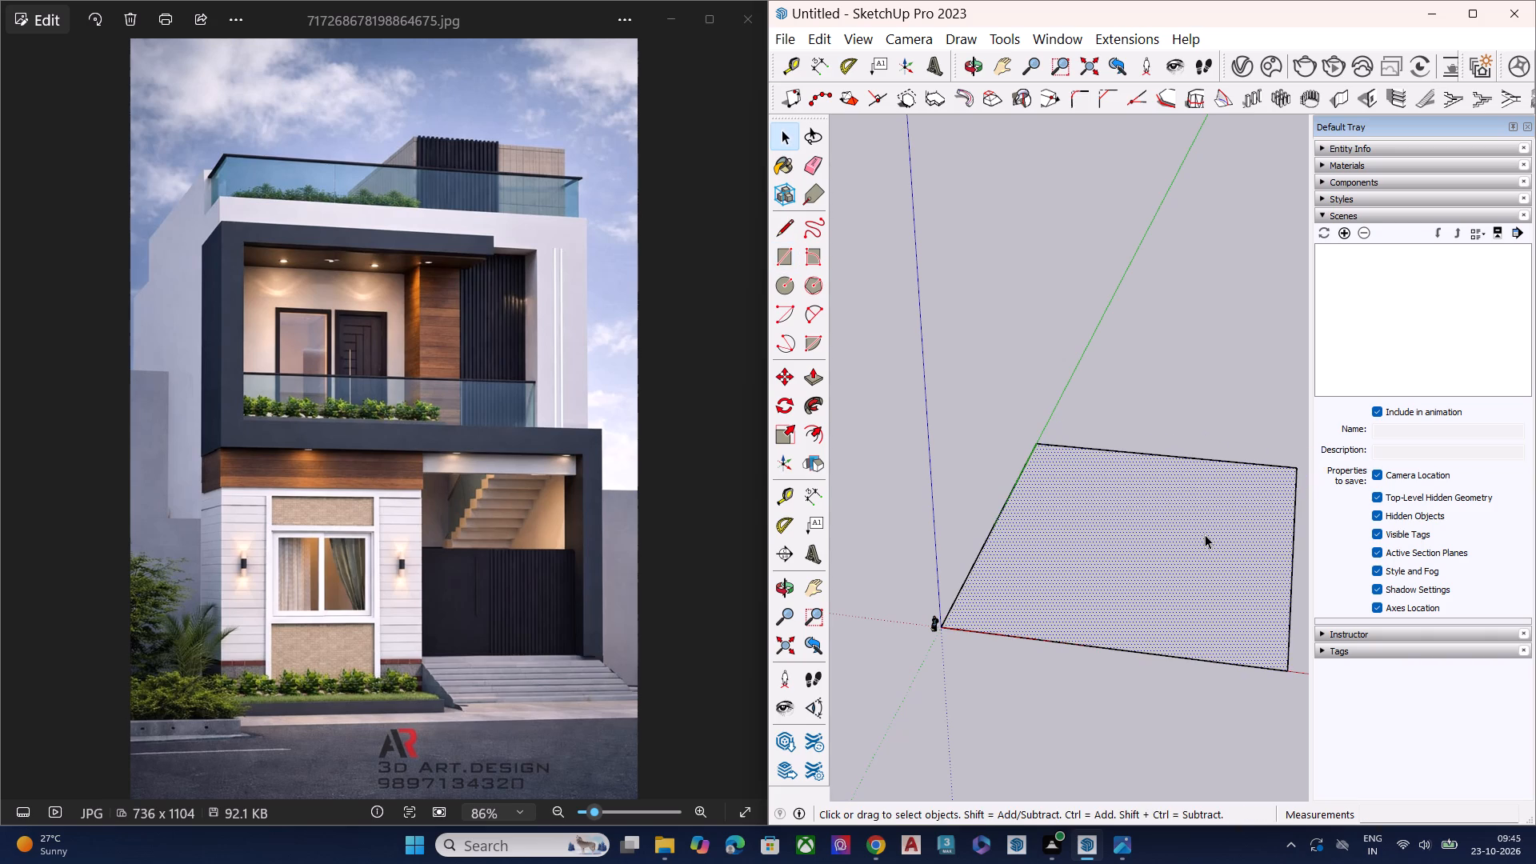
pyautogui.press('p')
pyautogui.click(1205, 534)
pyautogui.scroll(-3, 1205, 355)
pyautogui.moveTo(1190, 309); pyautogui.dragTo(1216, 253, button='middle')
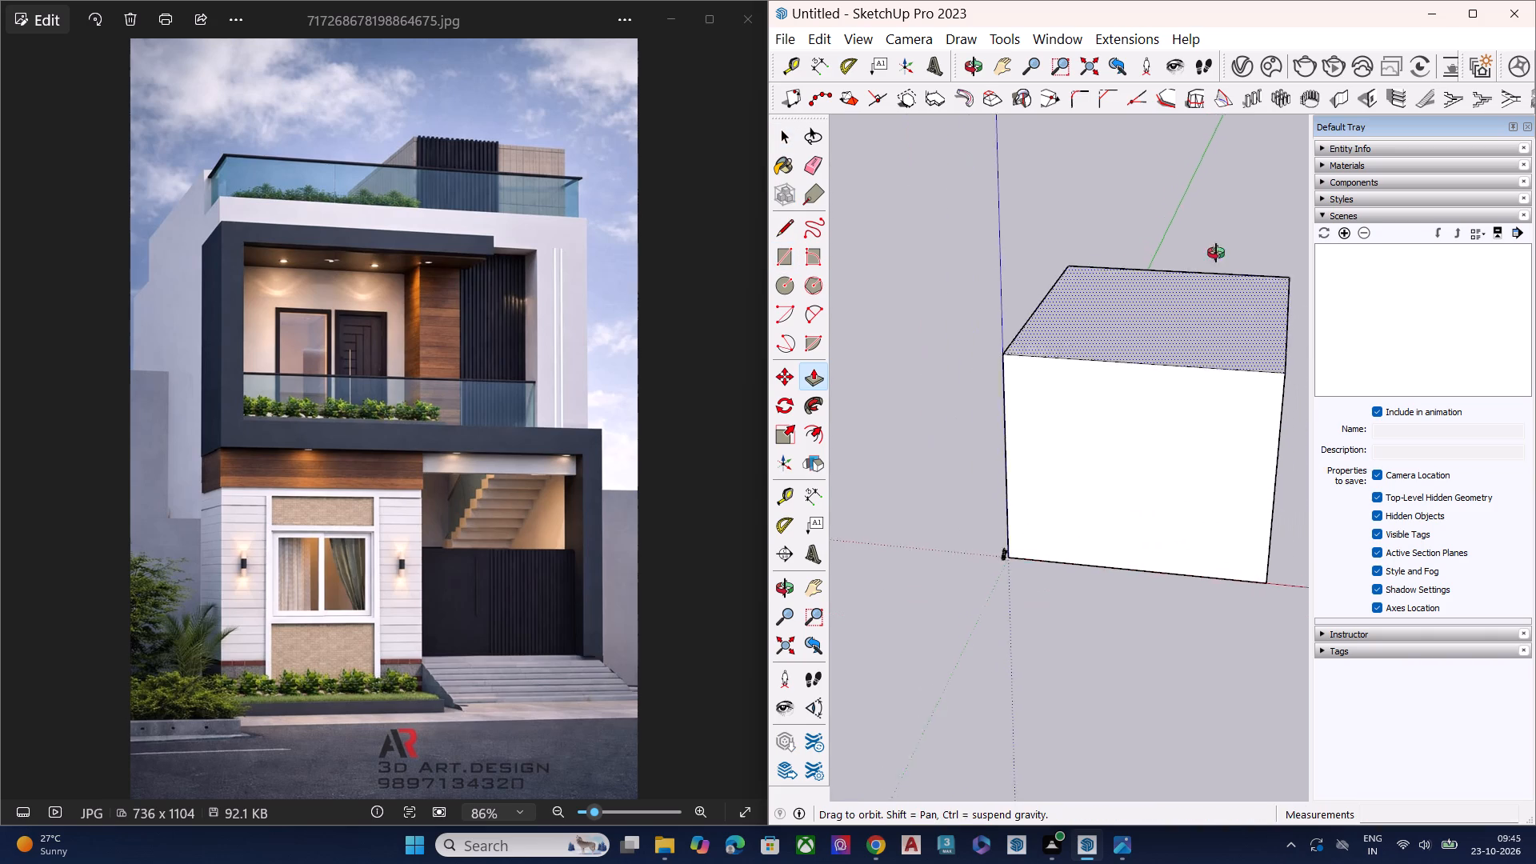
pyautogui.moveTo(1216, 253); pyautogui.dragTo(1247, 154, button='middle')
pyautogui.click(1203, 180)
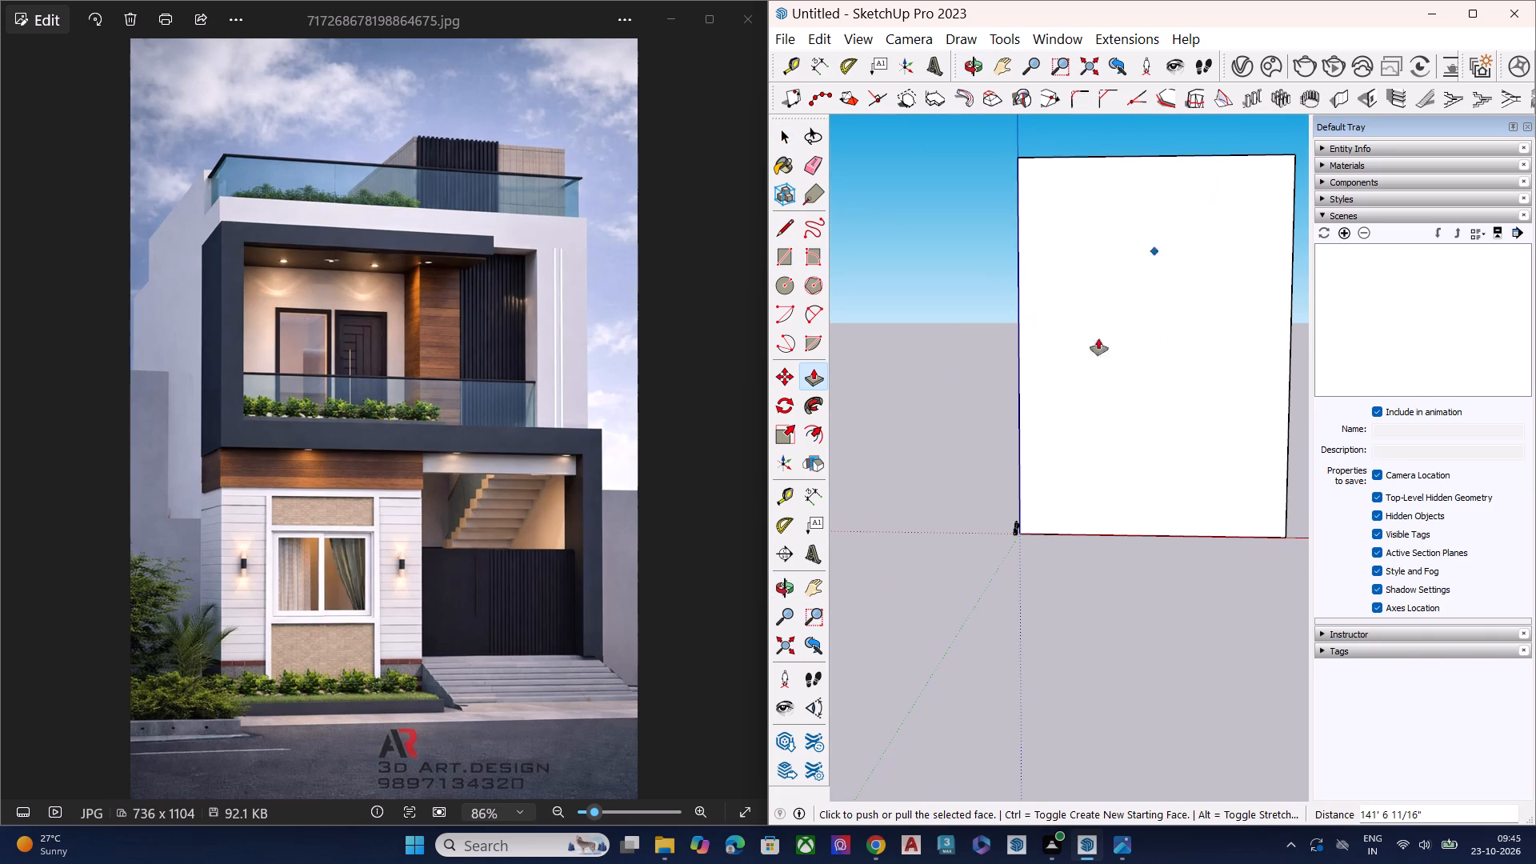
# Select the whole block and scale it down uniformly to less than half size, anchored at the origin corner.
pyautogui.scroll(1, 942, 527)
pyautogui.scroll(-3, 937, 529)
pyautogui.scroll(3, 930, 533)
pyautogui.scroll(-2, 930, 533)
pyautogui.scroll(1, 930, 533)
pyautogui.scroll(-1, 930, 534)
pyautogui.scroll(1, 1098, 490)
pyautogui.scroll(-1, 929, 520)
pyautogui.scroll(2, 919, 539)
pyautogui.scroll(-14, 901, 564)
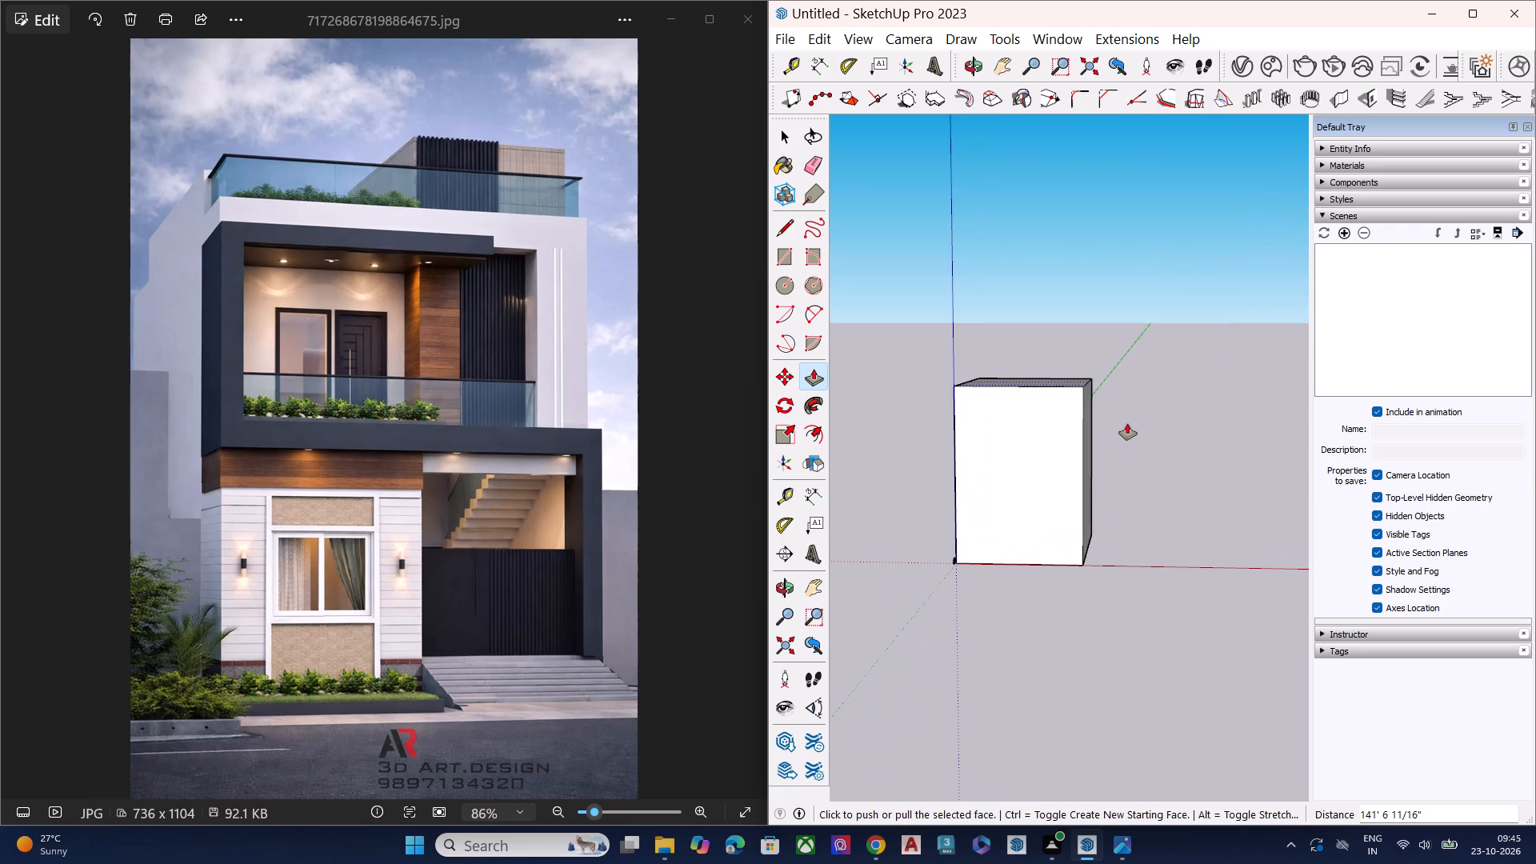
pyautogui.moveTo(1127, 423); pyautogui.dragTo(1188, 381, button='middle')
pyautogui.scroll(3, 1088, 448)
pyautogui.scroll(-1, 1086, 448)
pyautogui.scroll(3, 1086, 448)
pyautogui.press('space')
pyautogui.tripleClick(1070, 448)
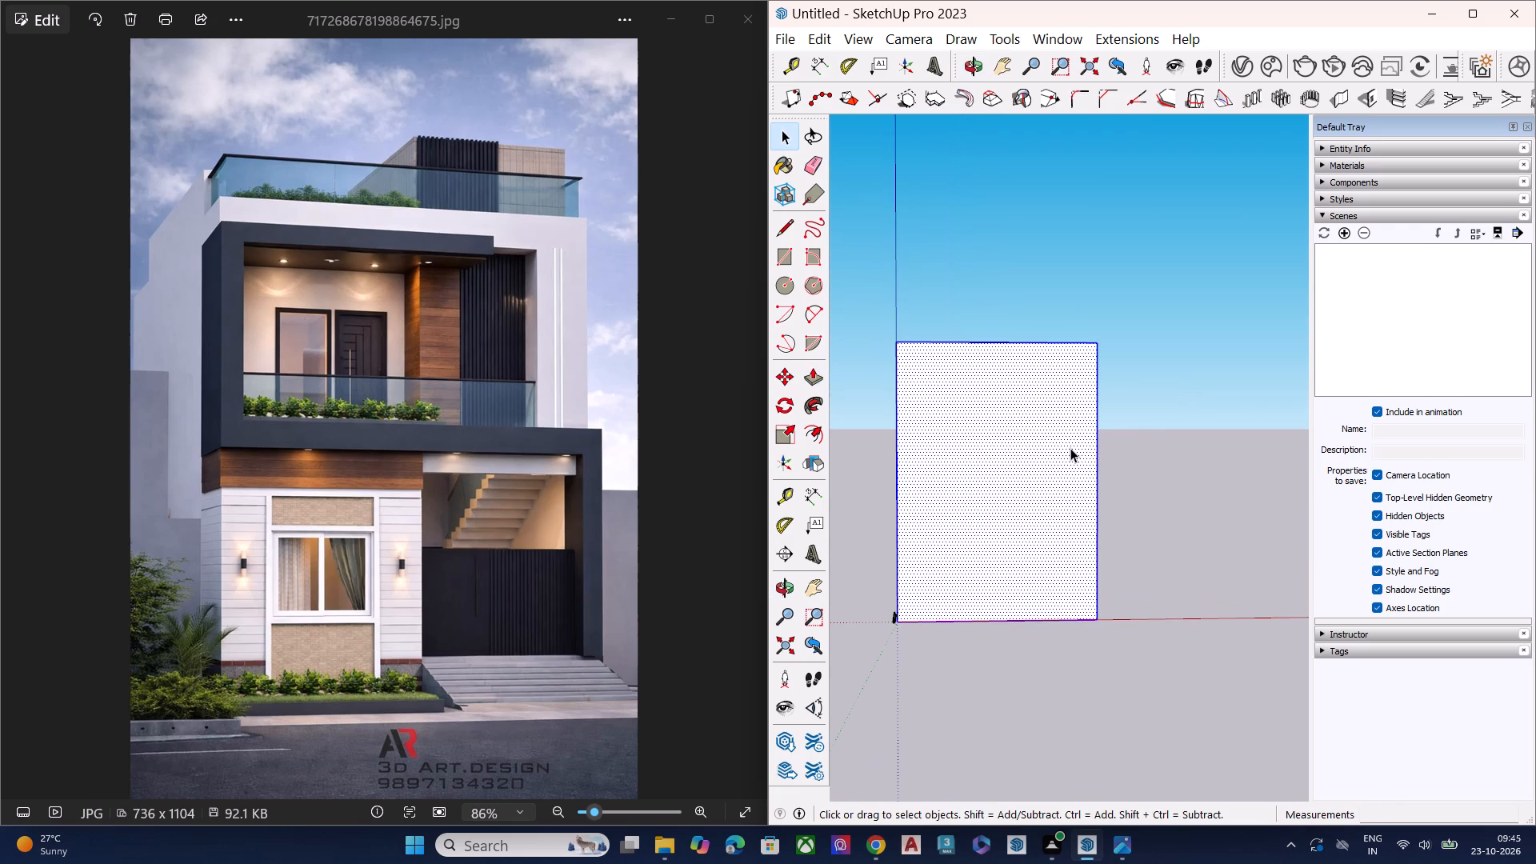
pyautogui.moveTo(1070, 448); pyautogui.dragTo(1060, 566, button='middle')
pyautogui.press('s')
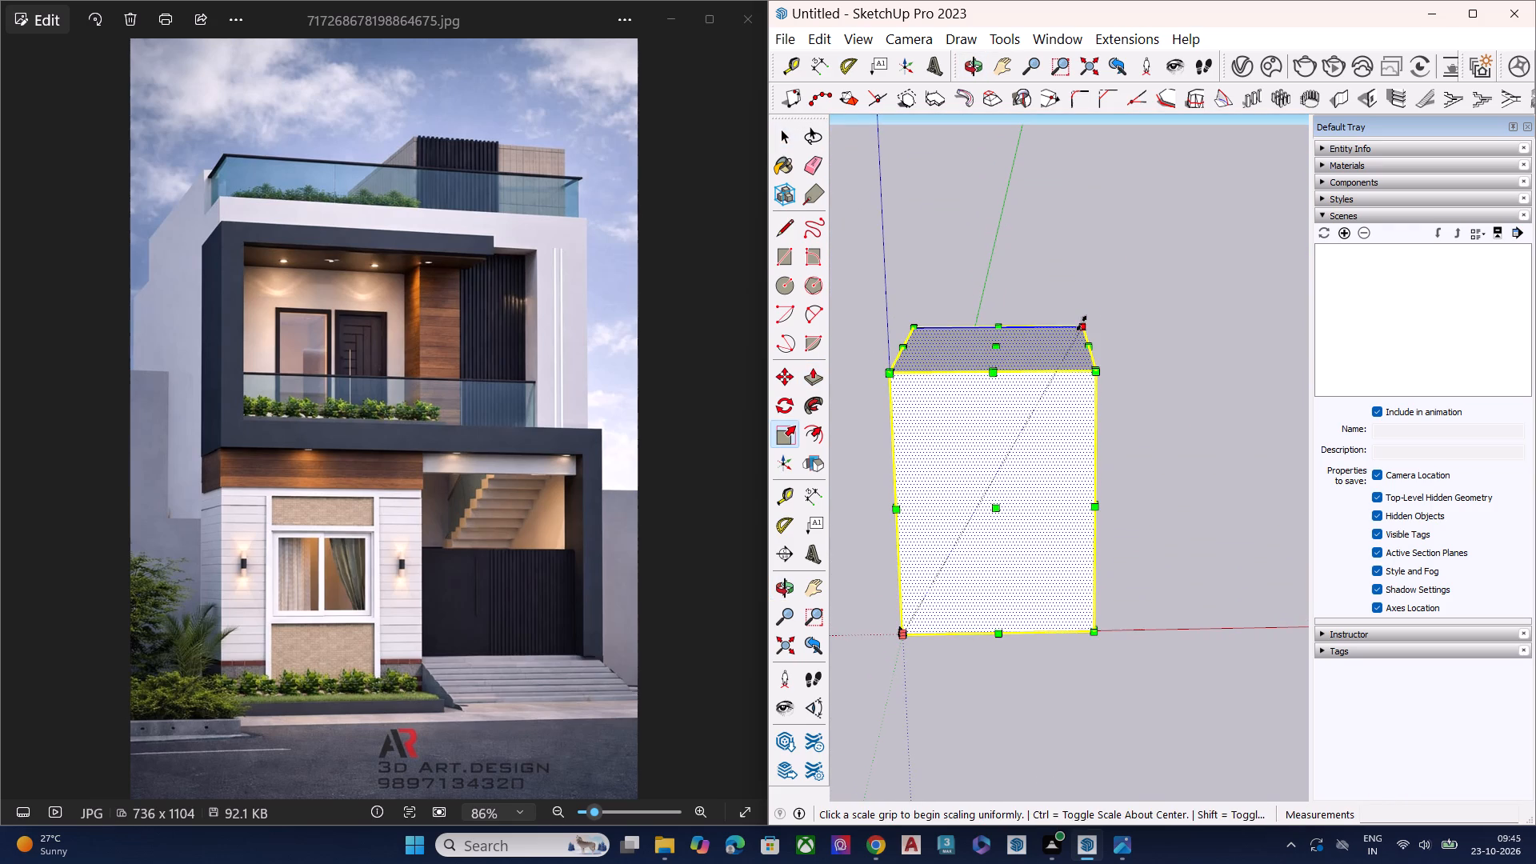
pyautogui.moveTo(1082, 320); pyautogui.dragTo(990, 503)
pyautogui.click(1092, 467)
pyautogui.moveTo(1045, 570); pyautogui.dragTo(1043, 479, button='middle')
pyautogui.press('space')
pyautogui.click(1027, 510)
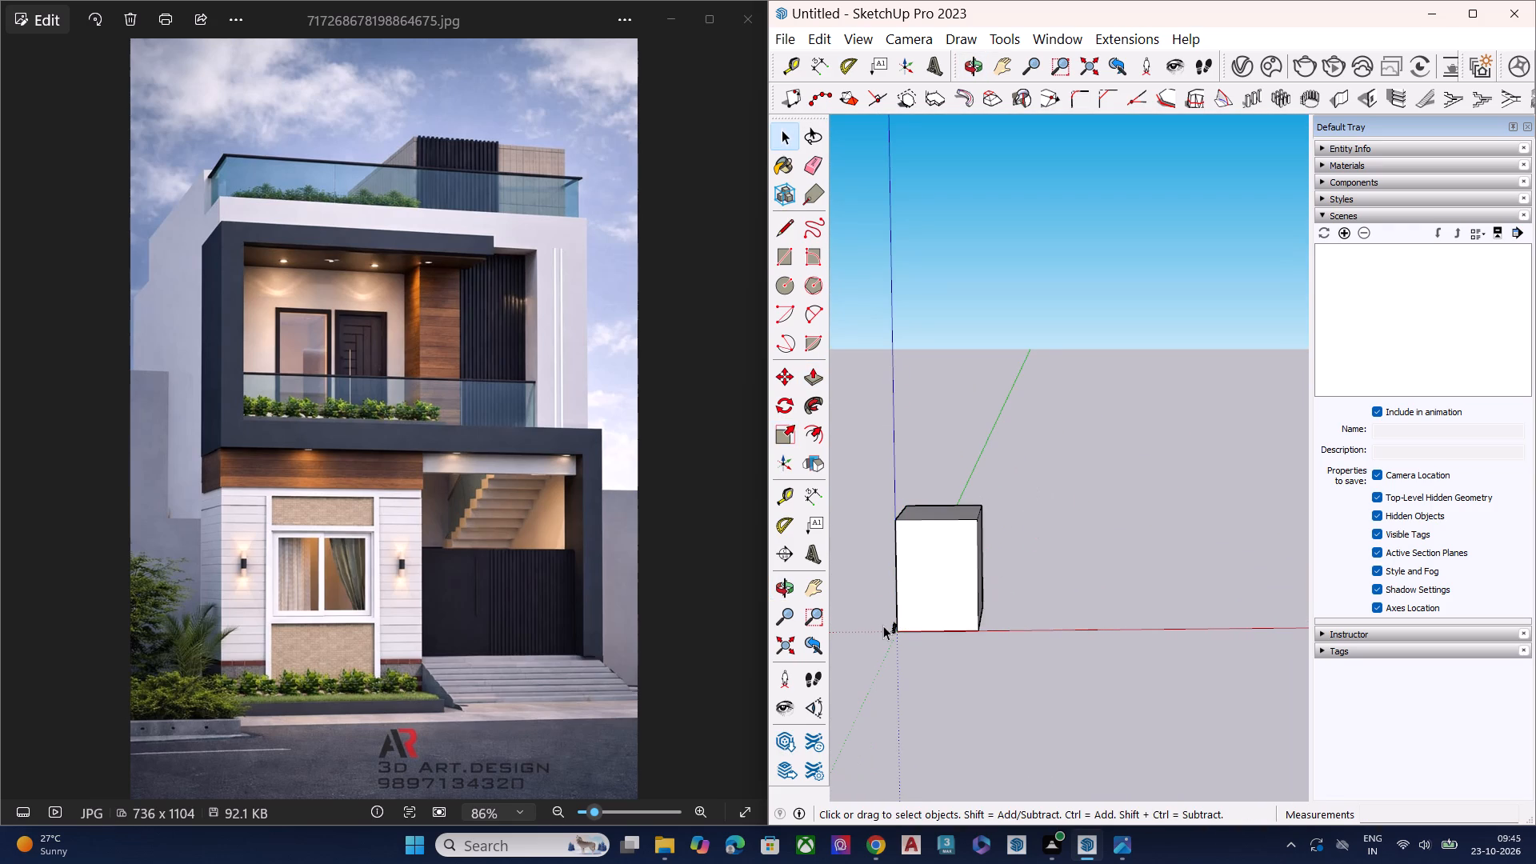
# Copy the block's front bottom edge straight up about 28' to divide the front face into two floors at mid-height.
pyautogui.scroll(2, 903, 580)
pyautogui.scroll(-3, 903, 579)
pyautogui.scroll(18, 903, 579)
pyautogui.moveTo(904, 642); pyautogui.dragTo(898, 593, button='middle')
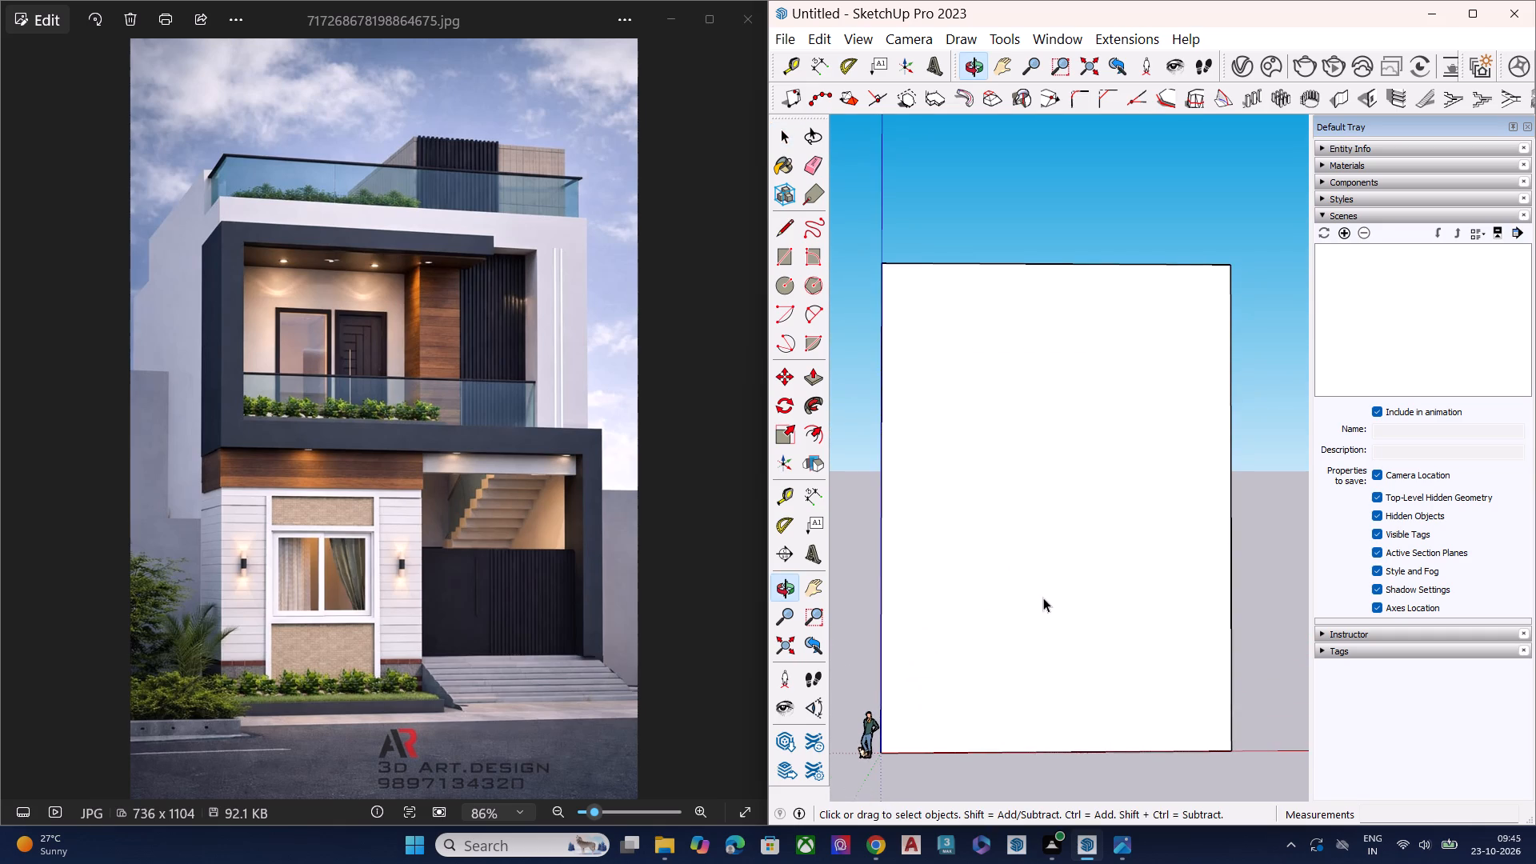
pyautogui.scroll(-4, 918, 598)
pyautogui.moveTo(1023, 628); pyautogui.dragTo(961, 644, button='middle')
pyautogui.scroll(2, 1067, 642)
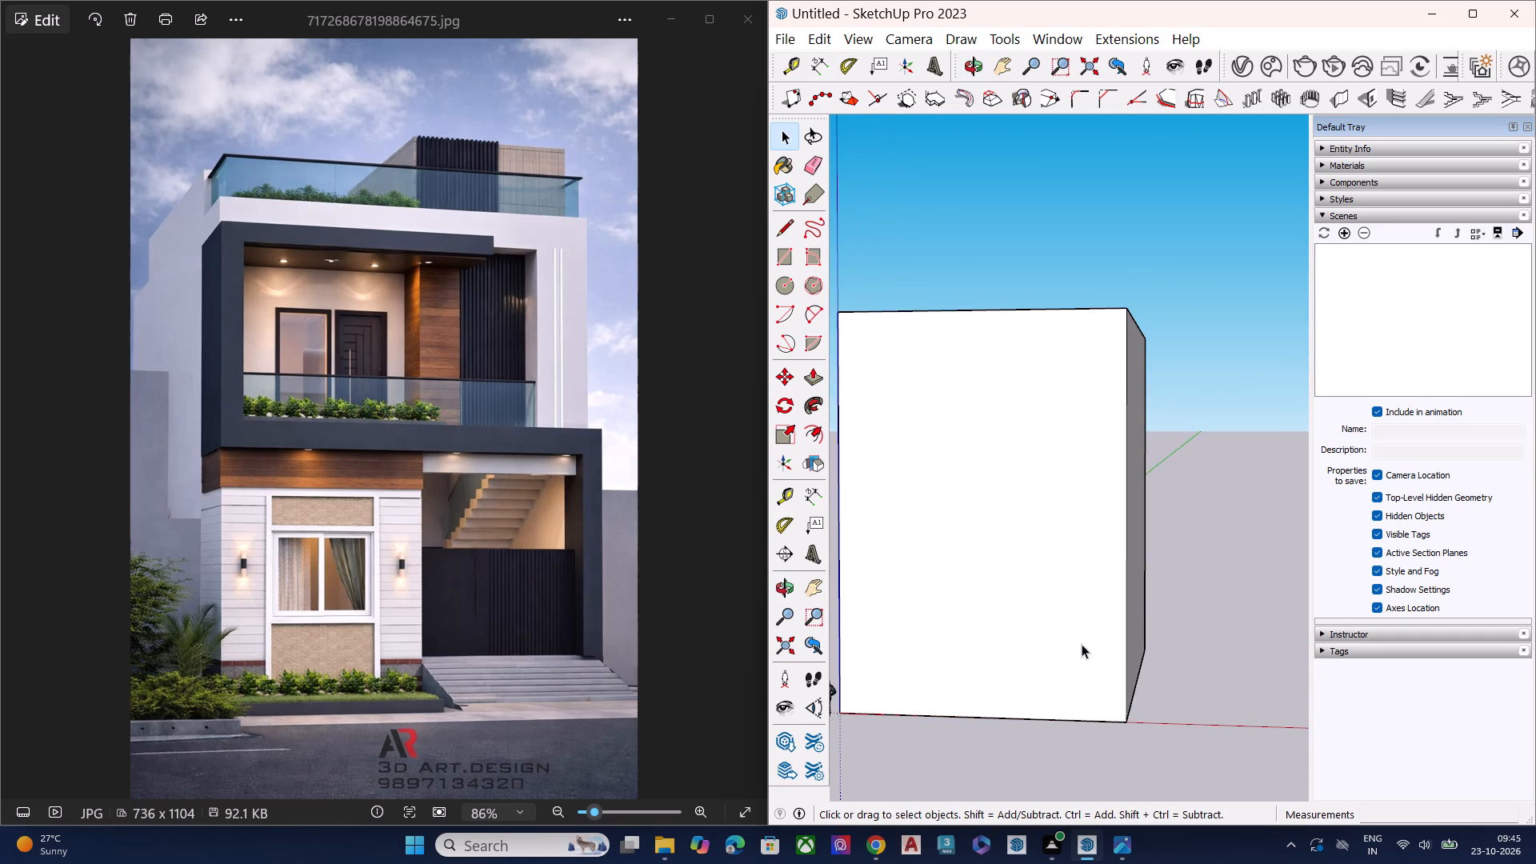
pyautogui.scroll(1, 1090, 706)
pyautogui.click(1103, 724)
pyautogui.press('m')
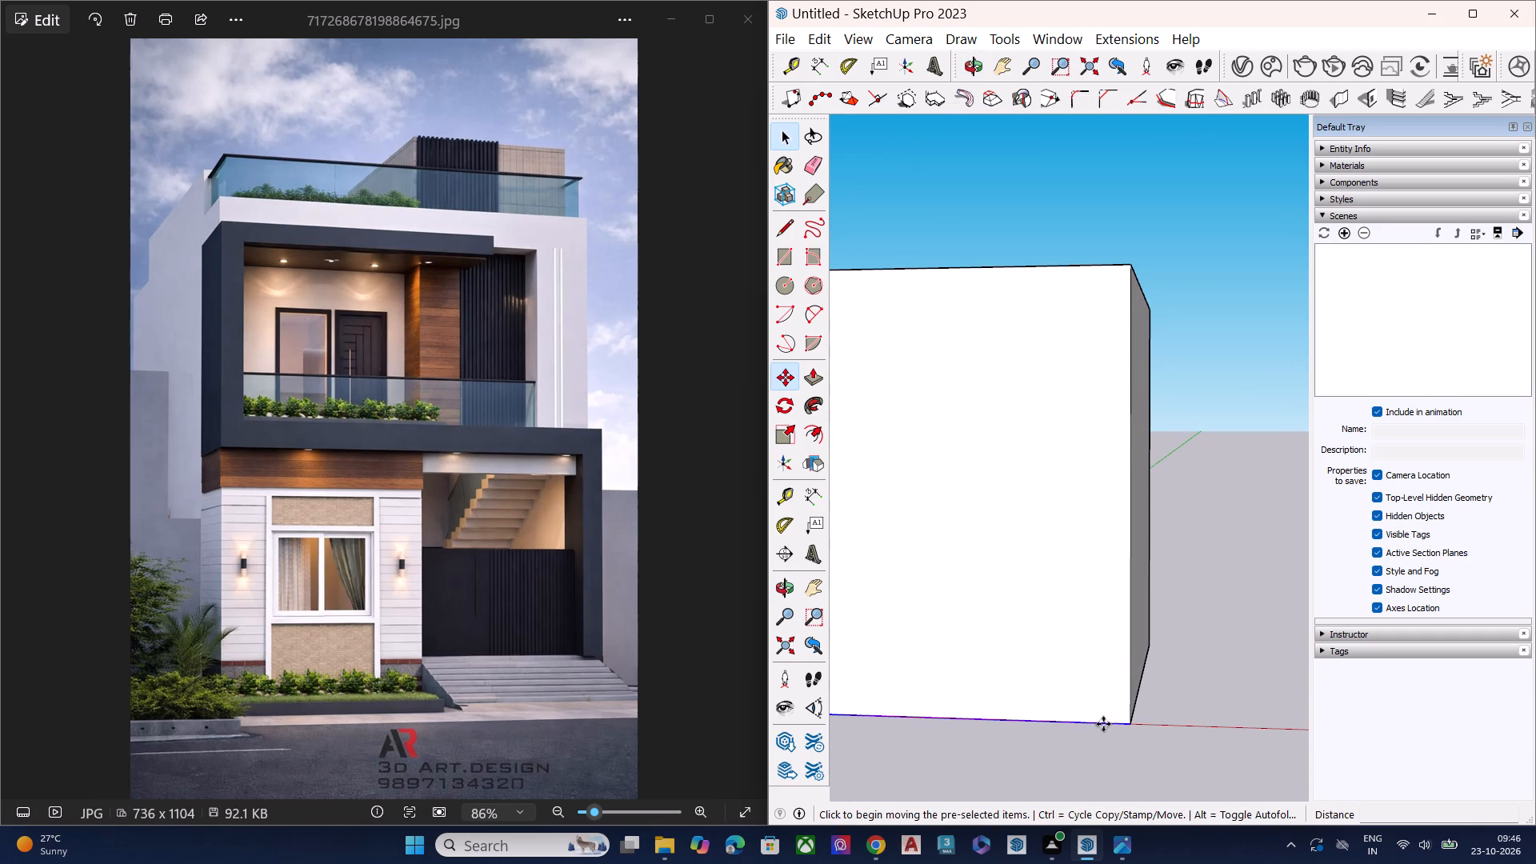
pyautogui.click(1128, 723)
pyautogui.scroll(-1, 1134, 598)
pyautogui.scroll(1, 1136, 598)
pyautogui.scroll(-4, 1136, 598)
pyautogui.scroll(1, 1136, 598)
pyautogui.scroll(-4, 1136, 598)
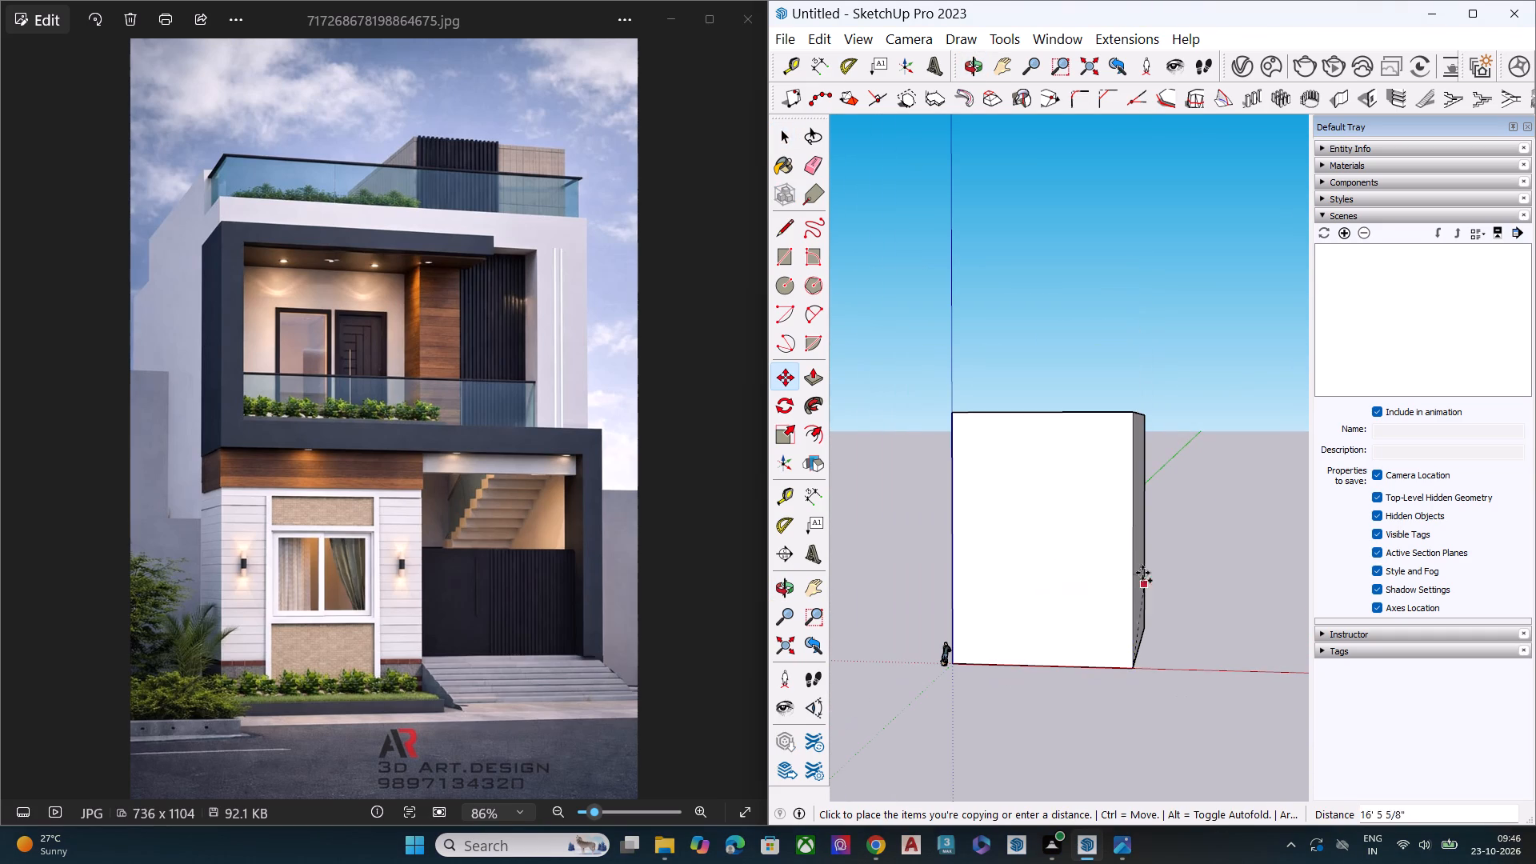
pyautogui.scroll(2, 1126, 550)
pyautogui.scroll(-1, 1126, 550)
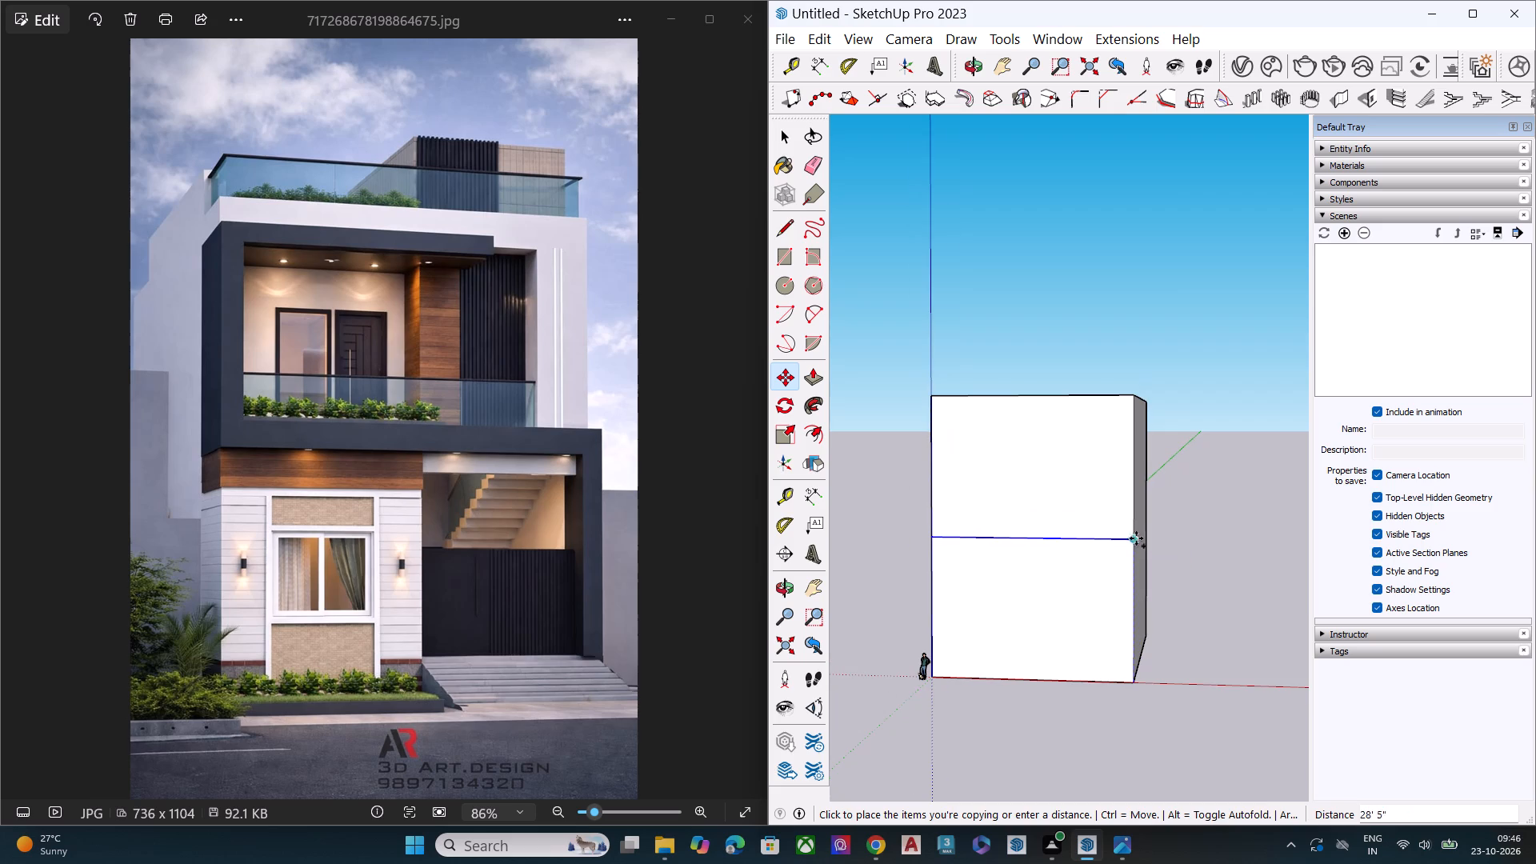
pyautogui.click(1132, 533)
pyautogui.press('space')
# Copy the mid-height floor line down about 3' on the front face to form a horizontal slab band.
pyautogui.moveTo(1088, 560); pyautogui.dragTo(1113, 547, button='middle')
pyautogui.scroll(6, 1093, 525)
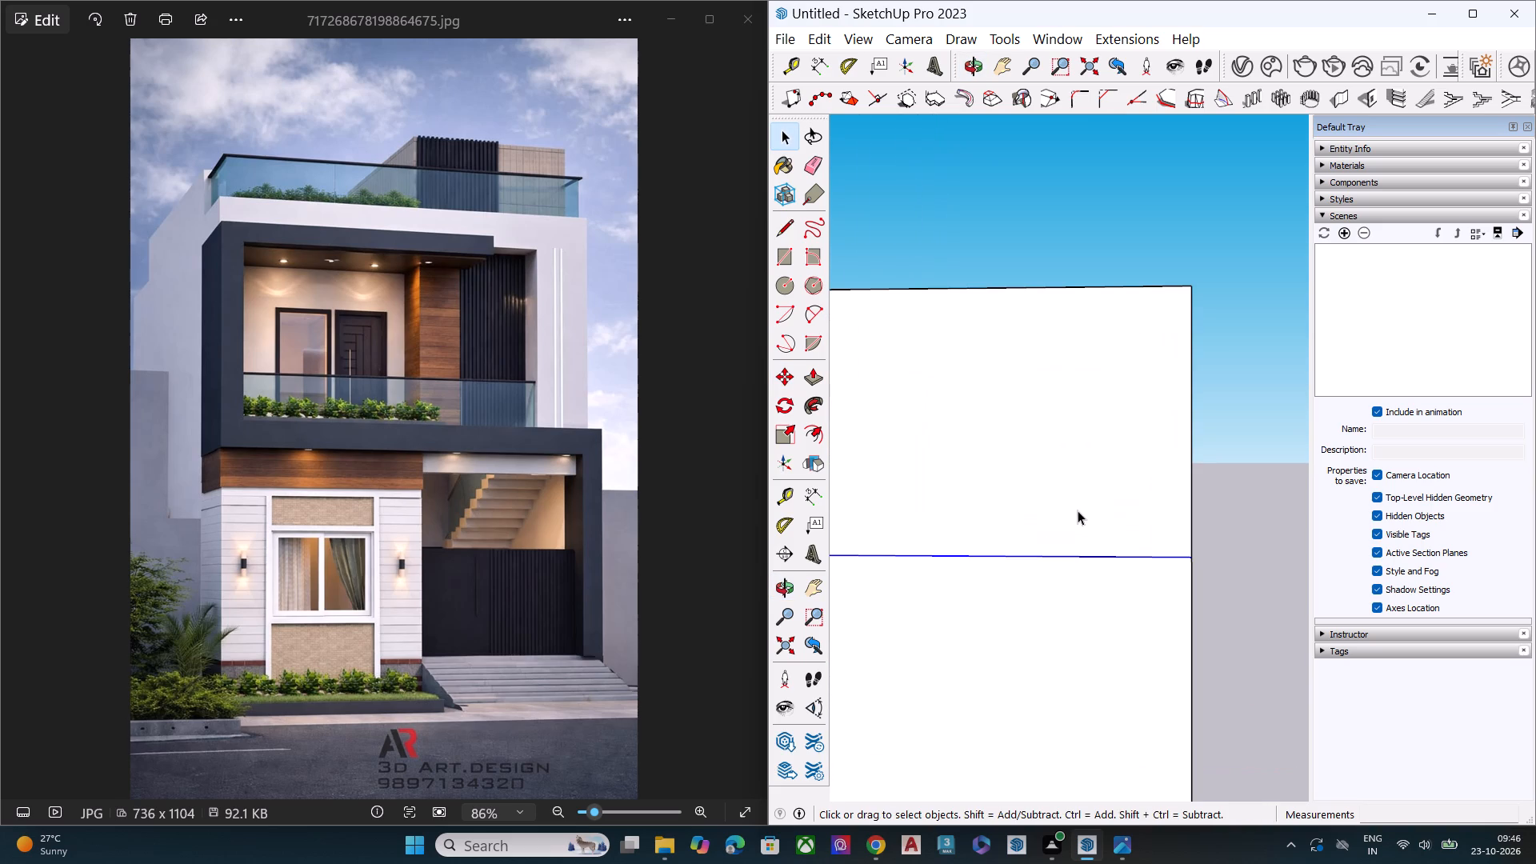
pyautogui.scroll(1, 1078, 510)
pyautogui.scroll(-4, 1078, 510)
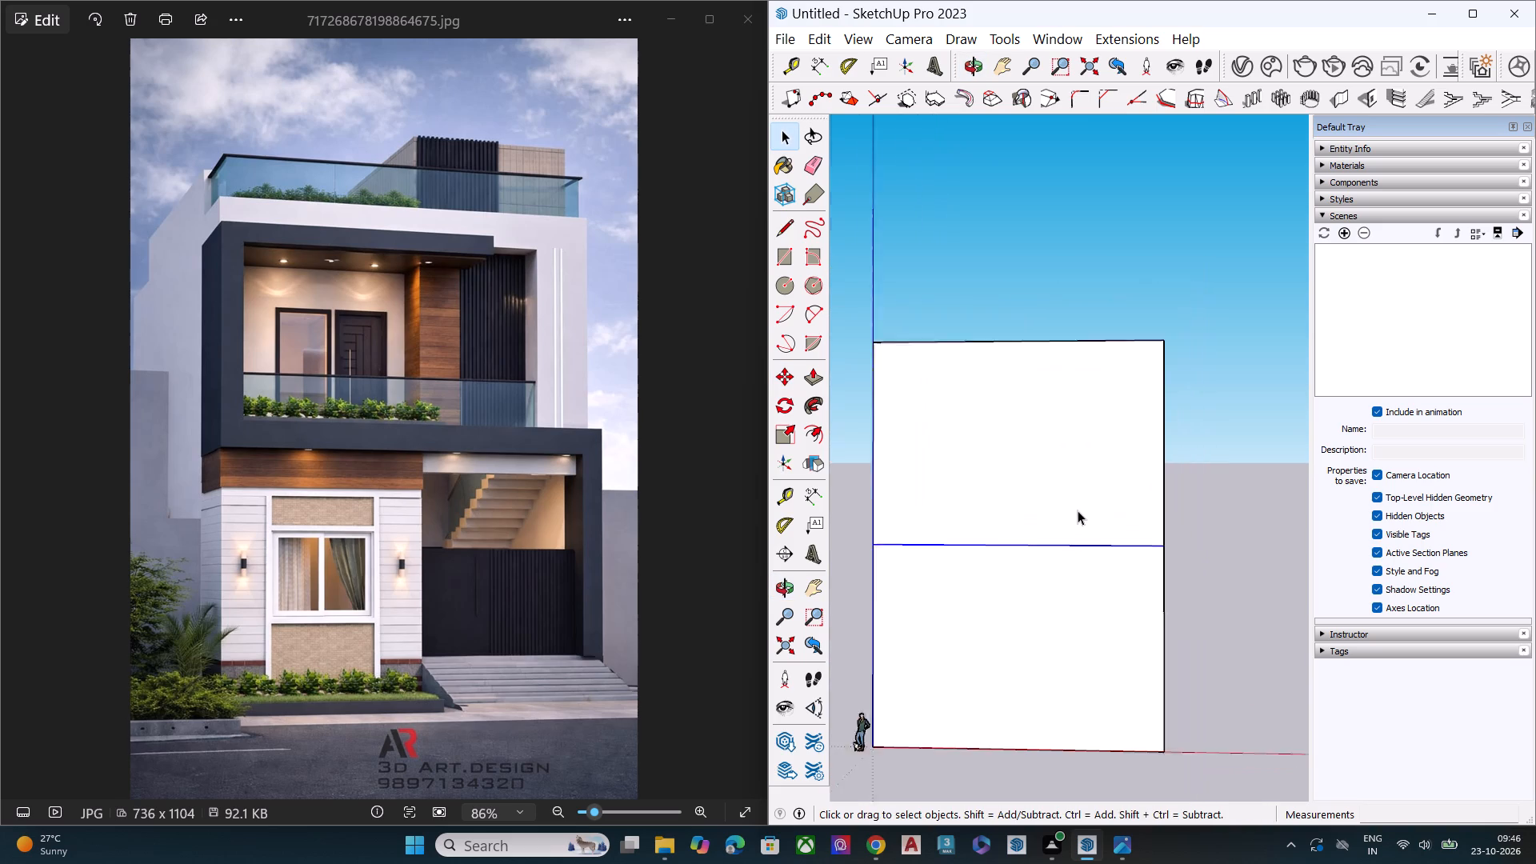
pyautogui.scroll(-2, 1078, 510)
pyautogui.scroll(2, 1145, 551)
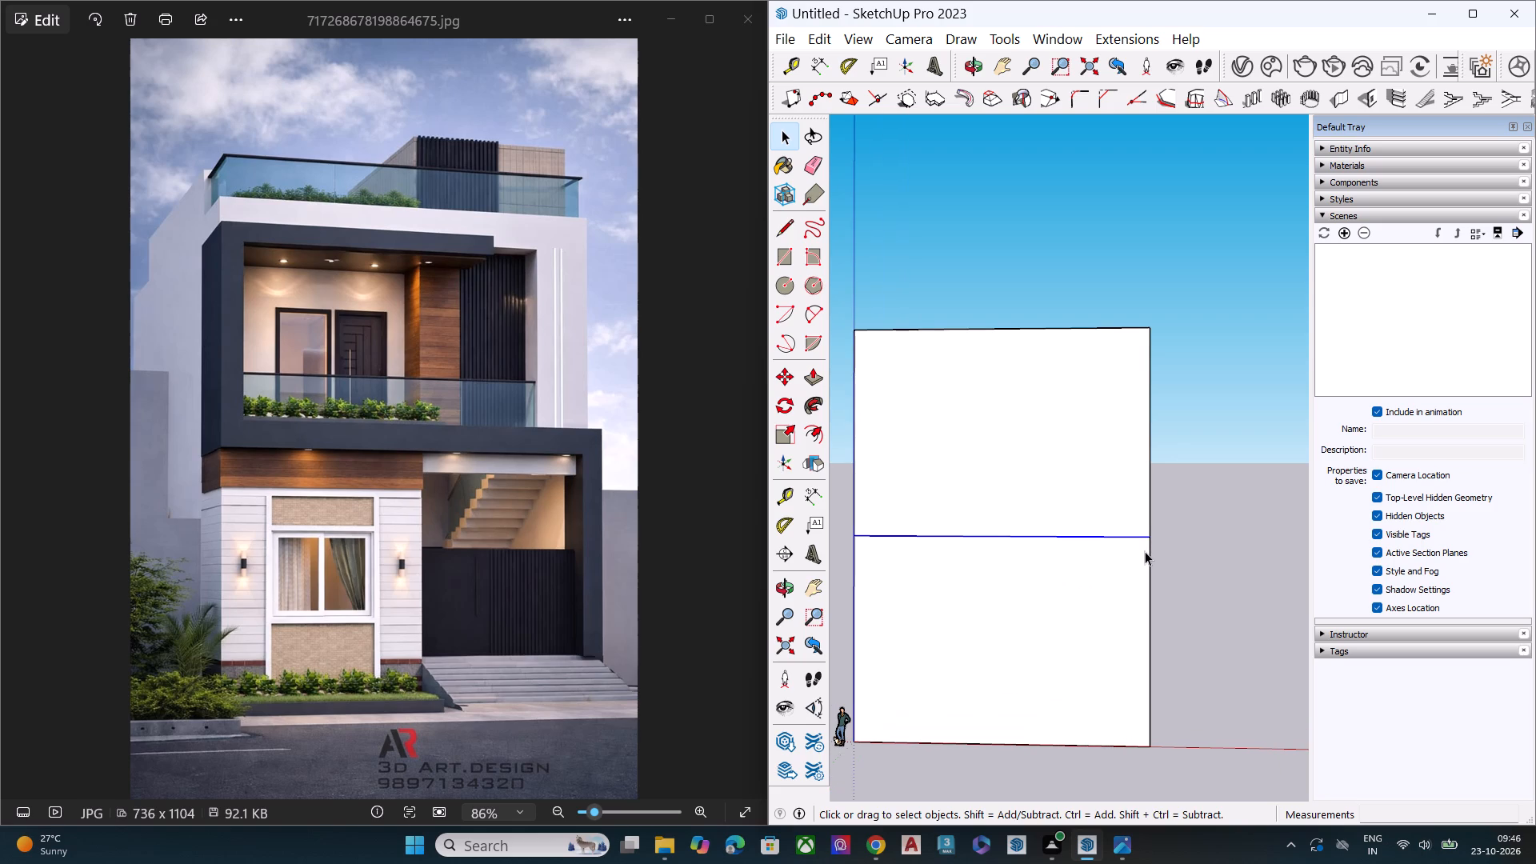
pyautogui.press('m')
pyautogui.click(1150, 538)
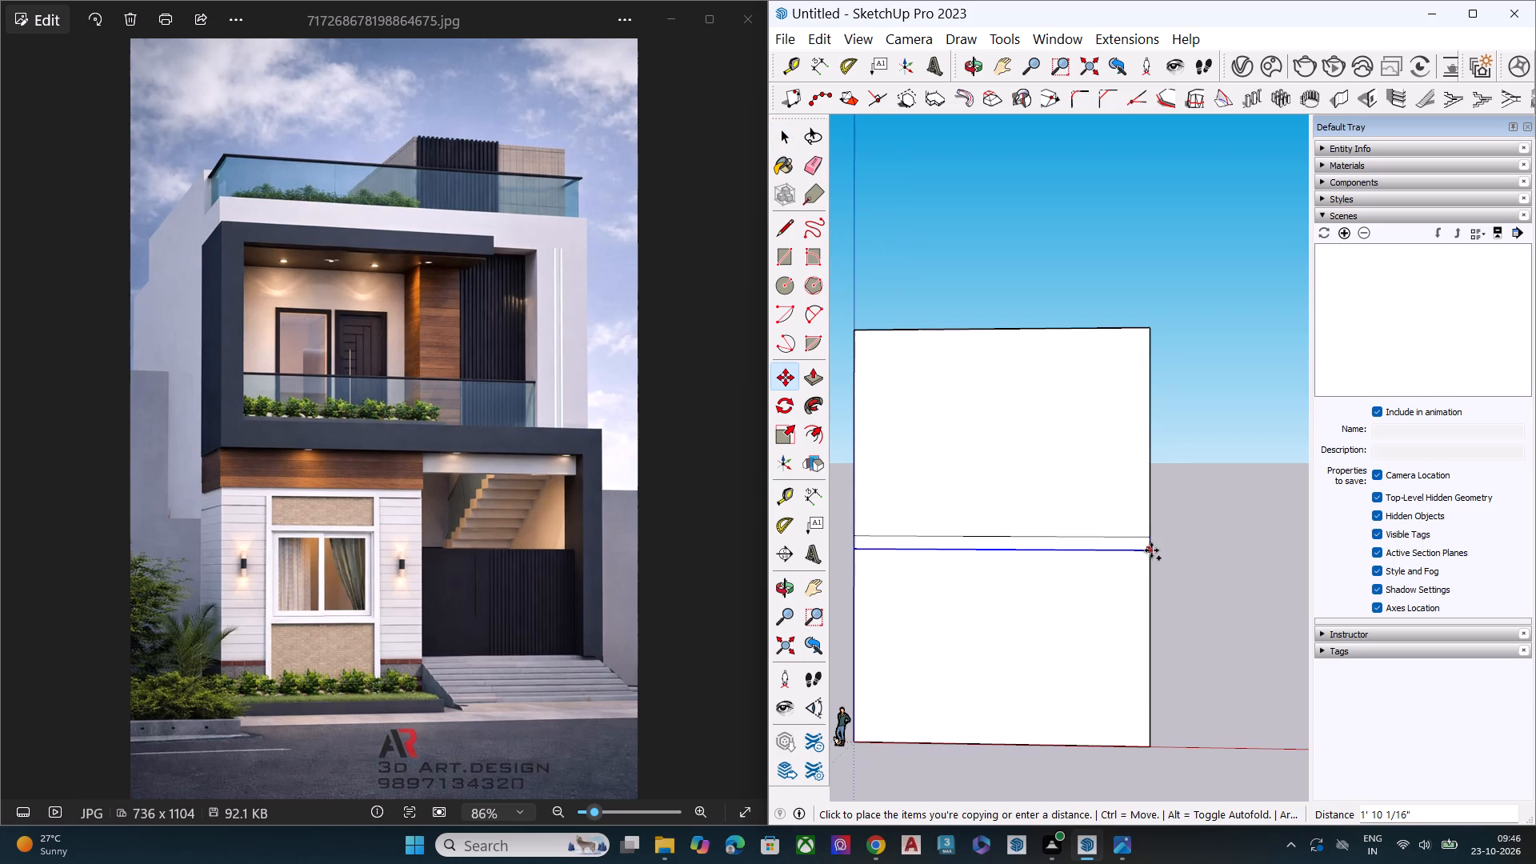
pyautogui.scroll(3, 1152, 557)
pyautogui.scroll(-1, 1152, 557)
pyautogui.scroll(3, 1152, 557)
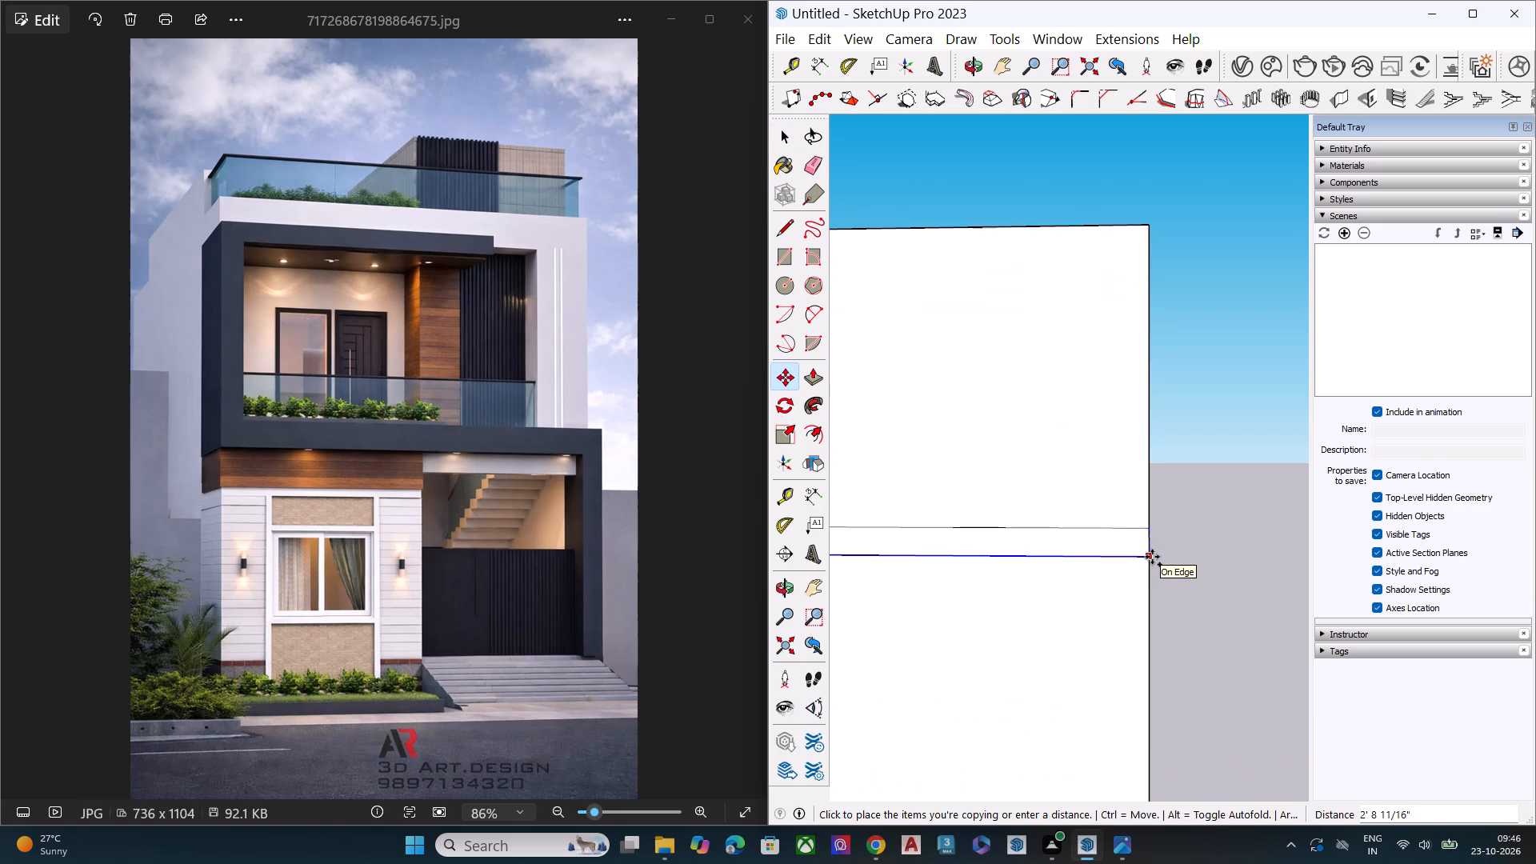
pyautogui.click(1151, 563)
# Copy the ground floor's right vertical edge inward about 3' 3" on the front face.
pyautogui.scroll(-2, 1240, 495)
pyautogui.scroll(1, 1240, 495)
pyautogui.scroll(-5, 1240, 495)
pyautogui.scroll(1, 1236, 508)
pyautogui.scroll(-1, 1222, 534)
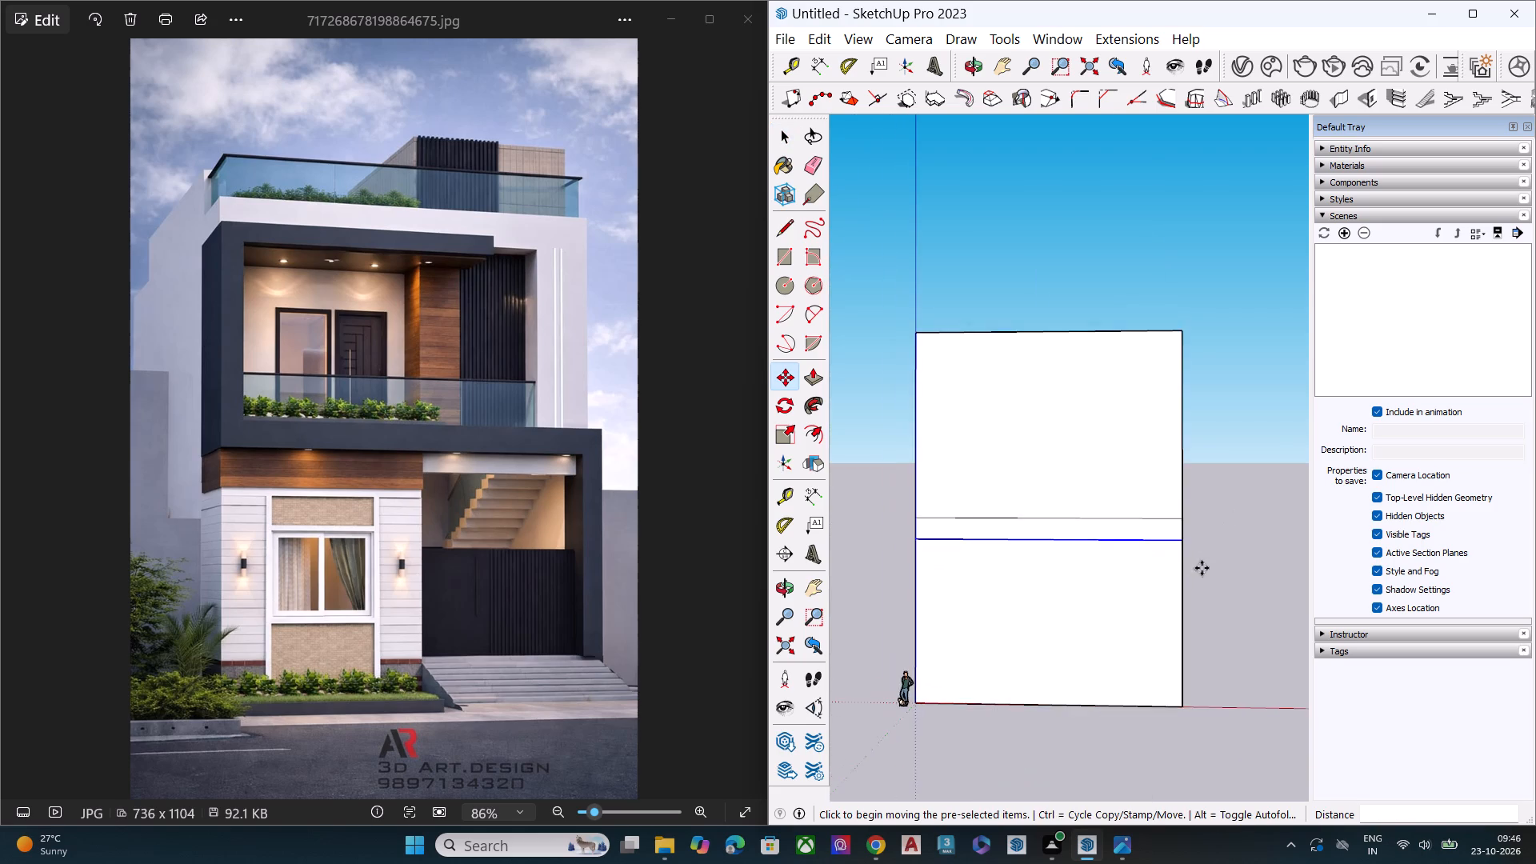
pyautogui.scroll(5, 1195, 589)
pyautogui.press('space')
pyautogui.click(1172, 607)
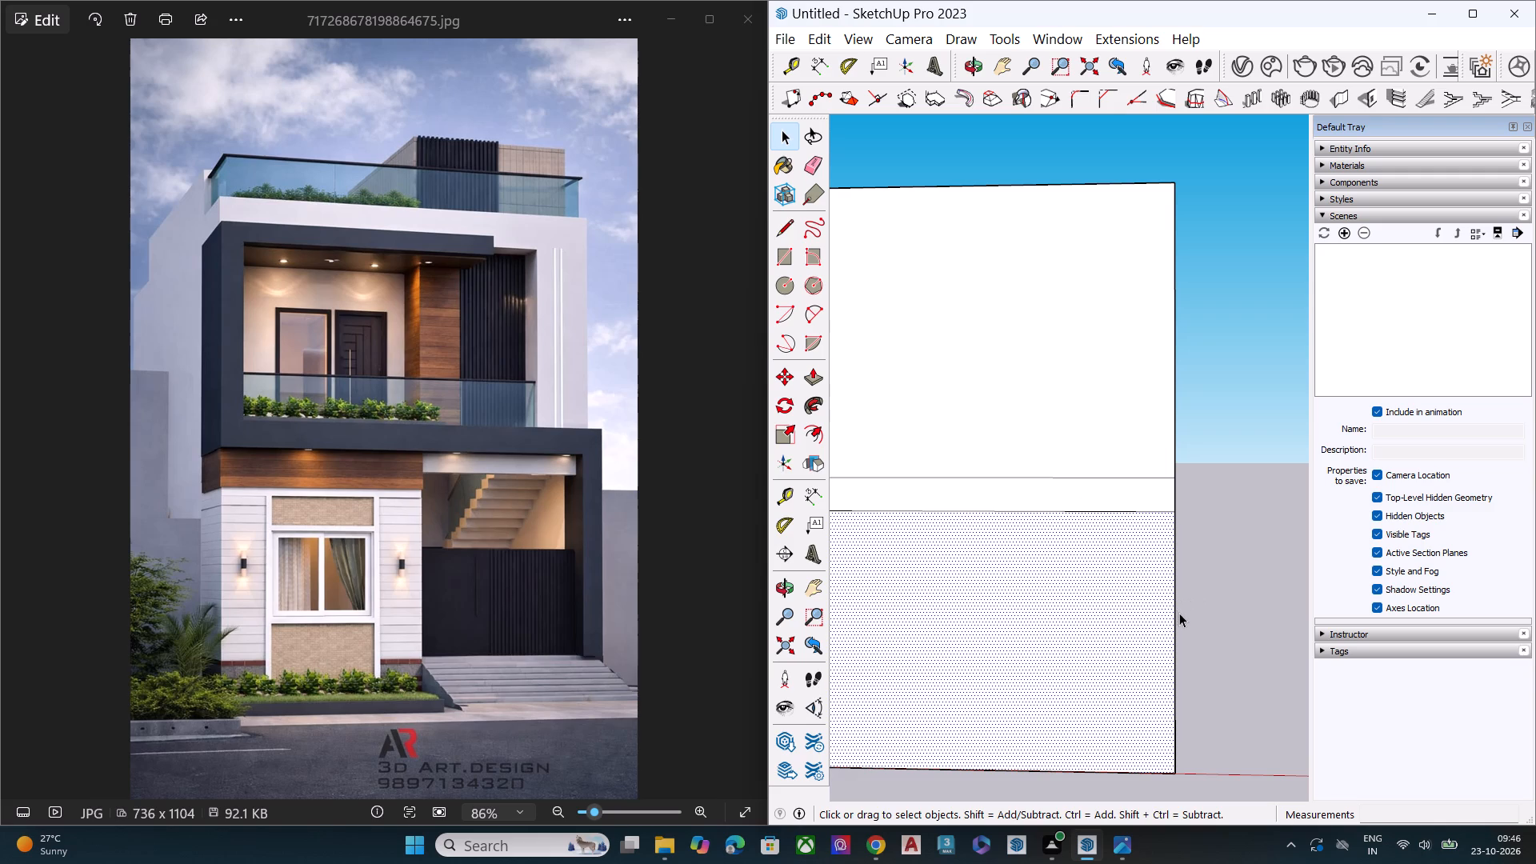
pyautogui.click(1179, 613)
pyautogui.click(1175, 616)
pyautogui.press('m')
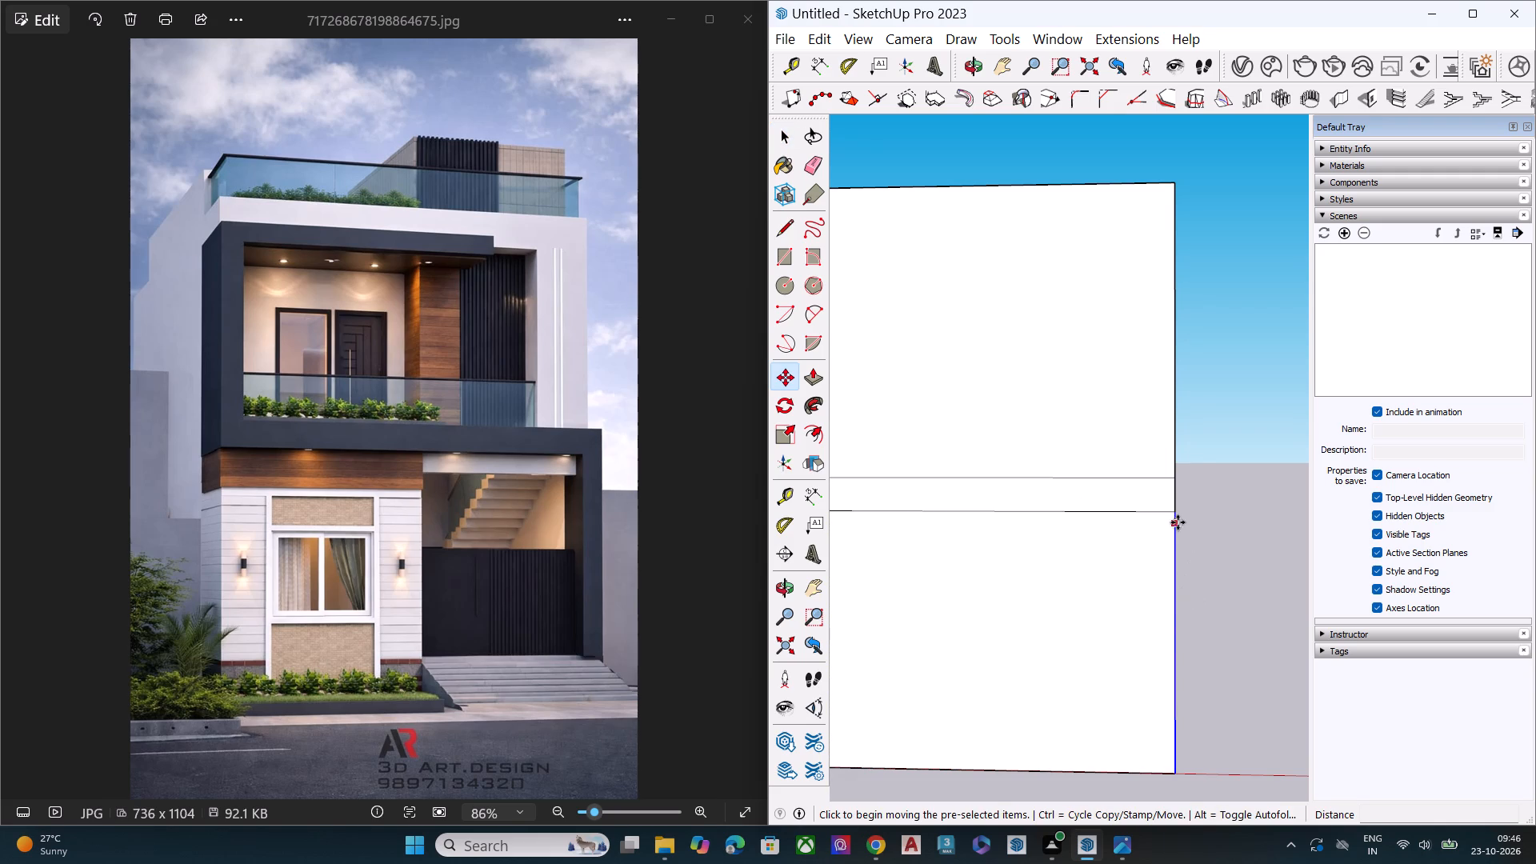
pyautogui.click(1176, 775)
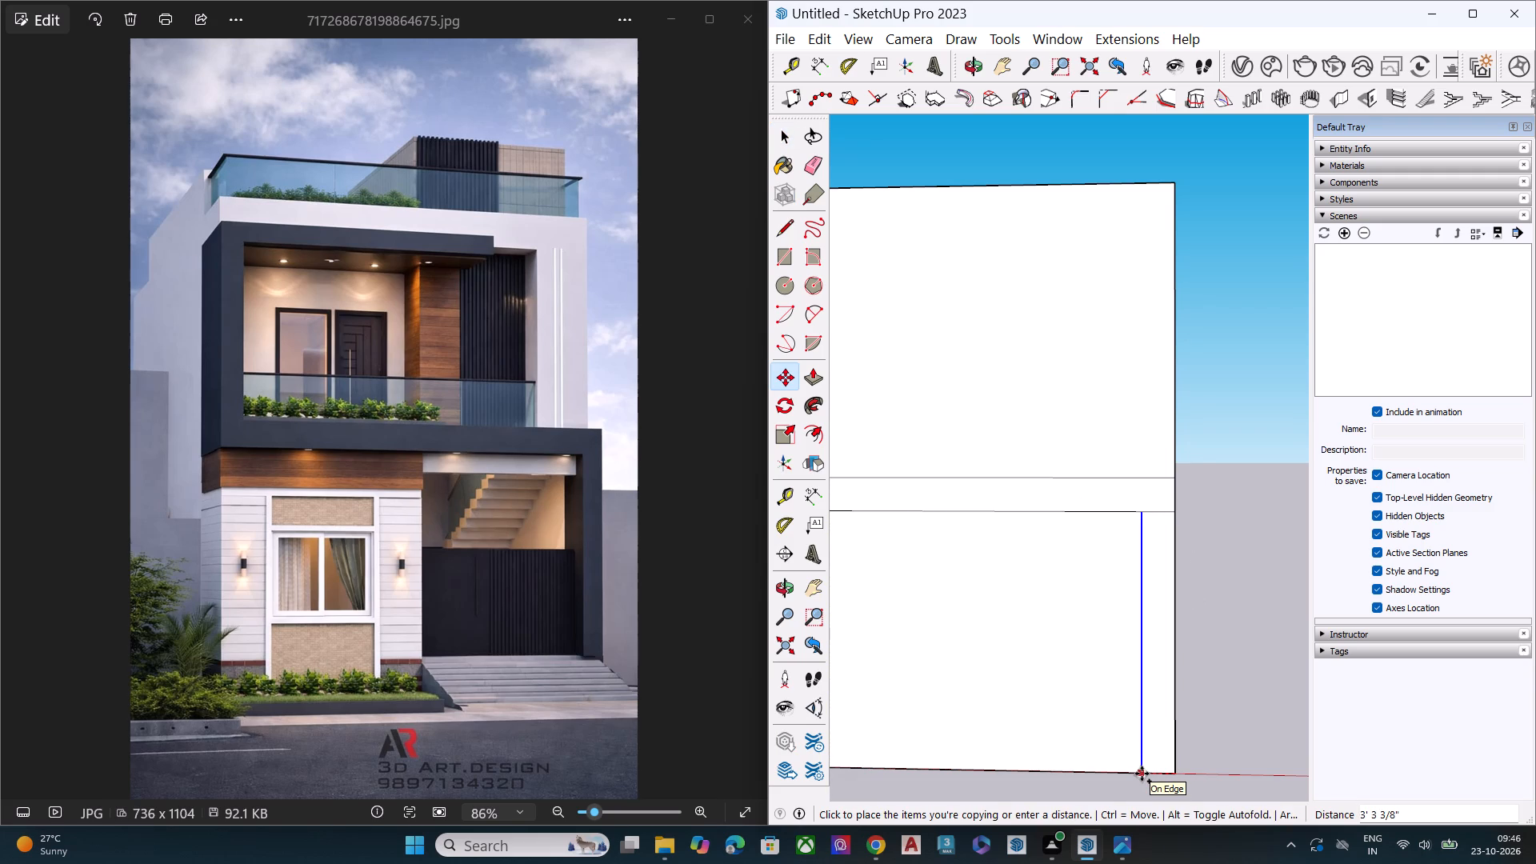
pyautogui.click(1142, 774)
pyautogui.press('space')
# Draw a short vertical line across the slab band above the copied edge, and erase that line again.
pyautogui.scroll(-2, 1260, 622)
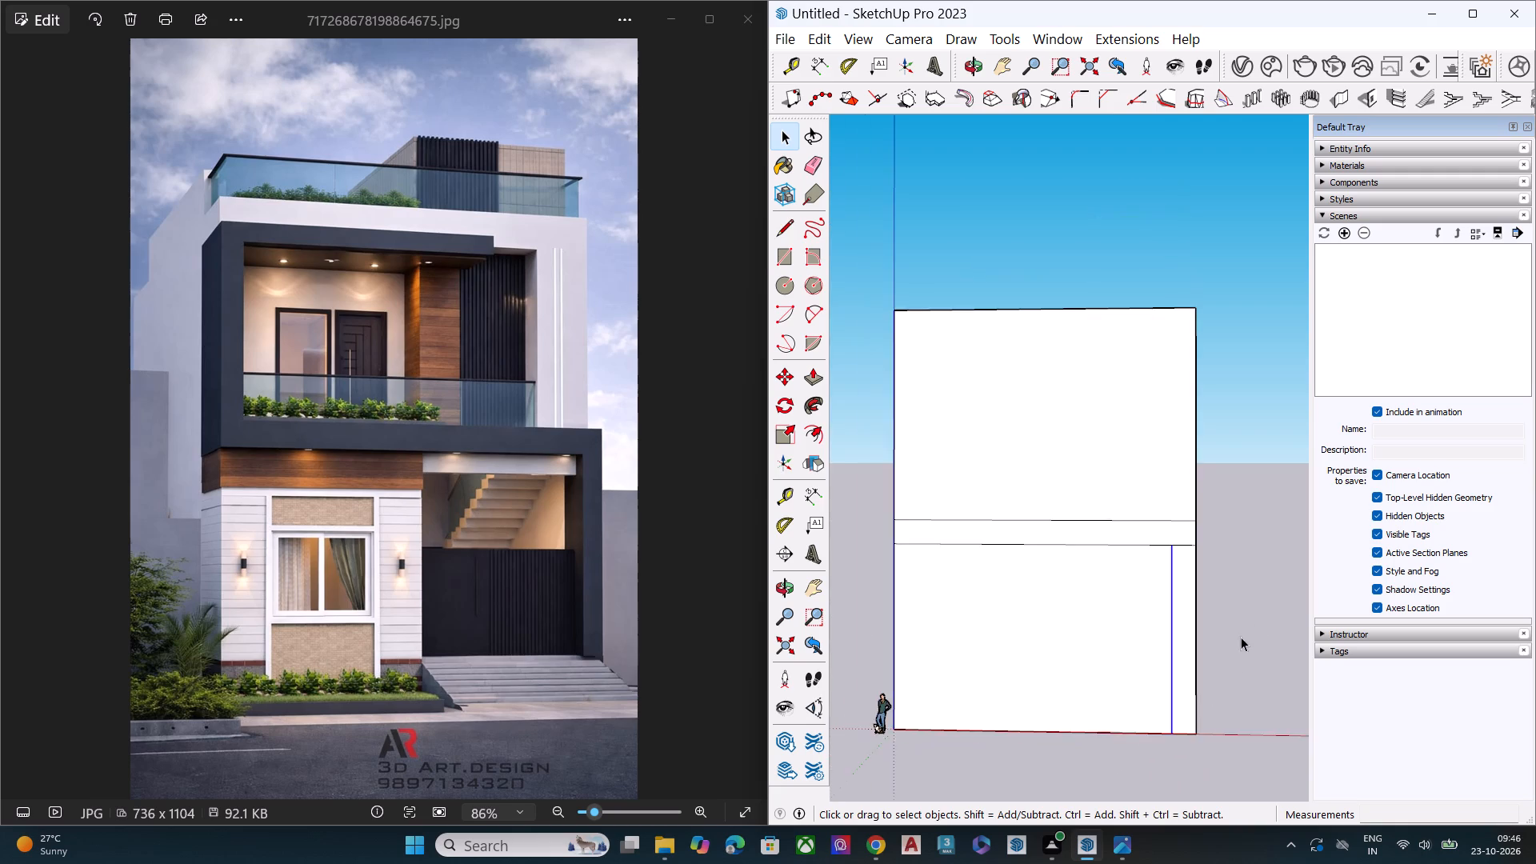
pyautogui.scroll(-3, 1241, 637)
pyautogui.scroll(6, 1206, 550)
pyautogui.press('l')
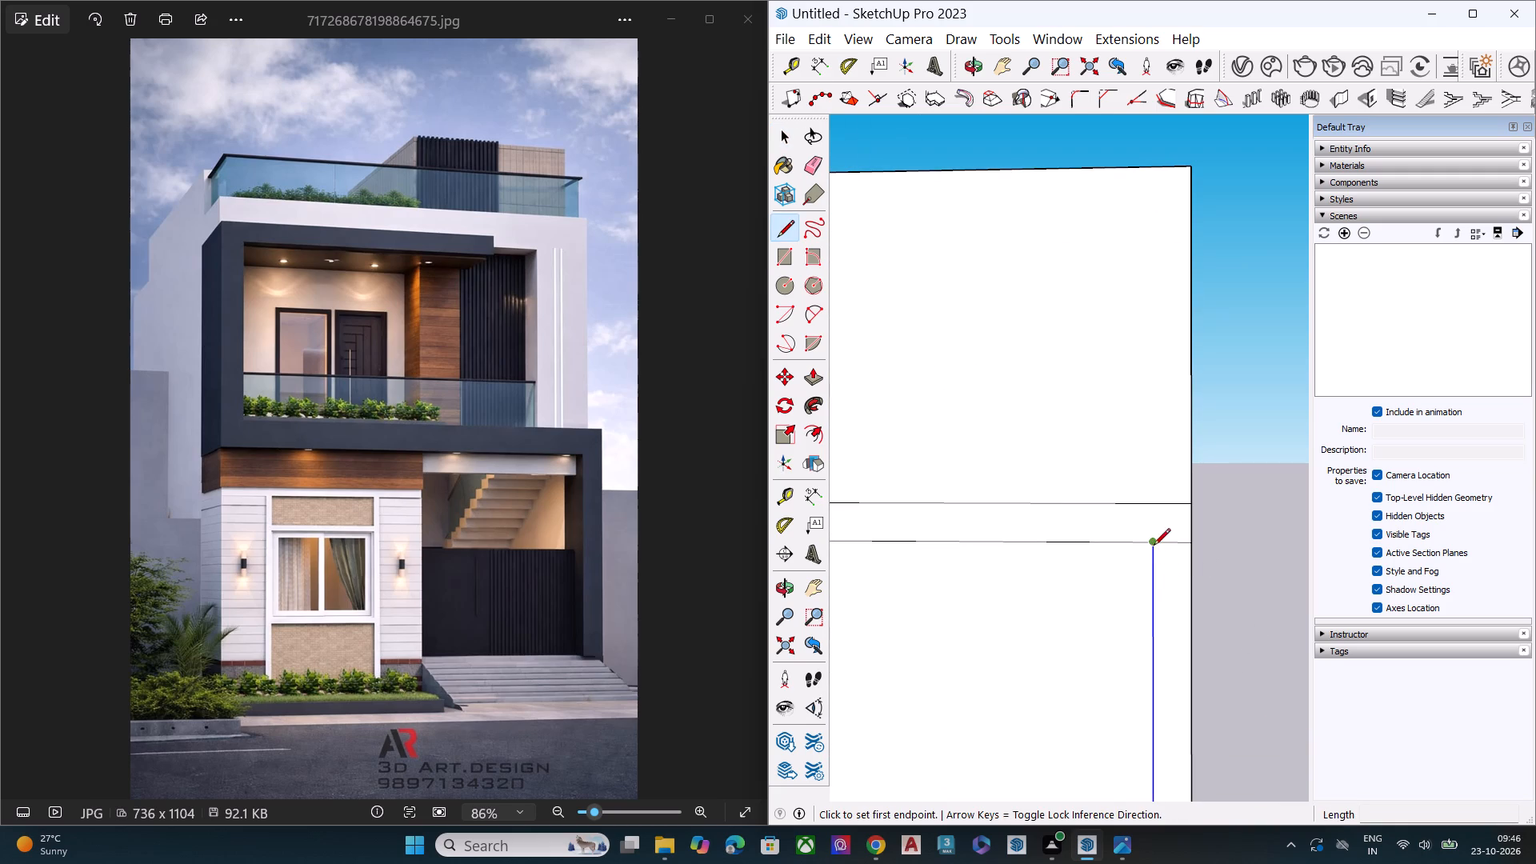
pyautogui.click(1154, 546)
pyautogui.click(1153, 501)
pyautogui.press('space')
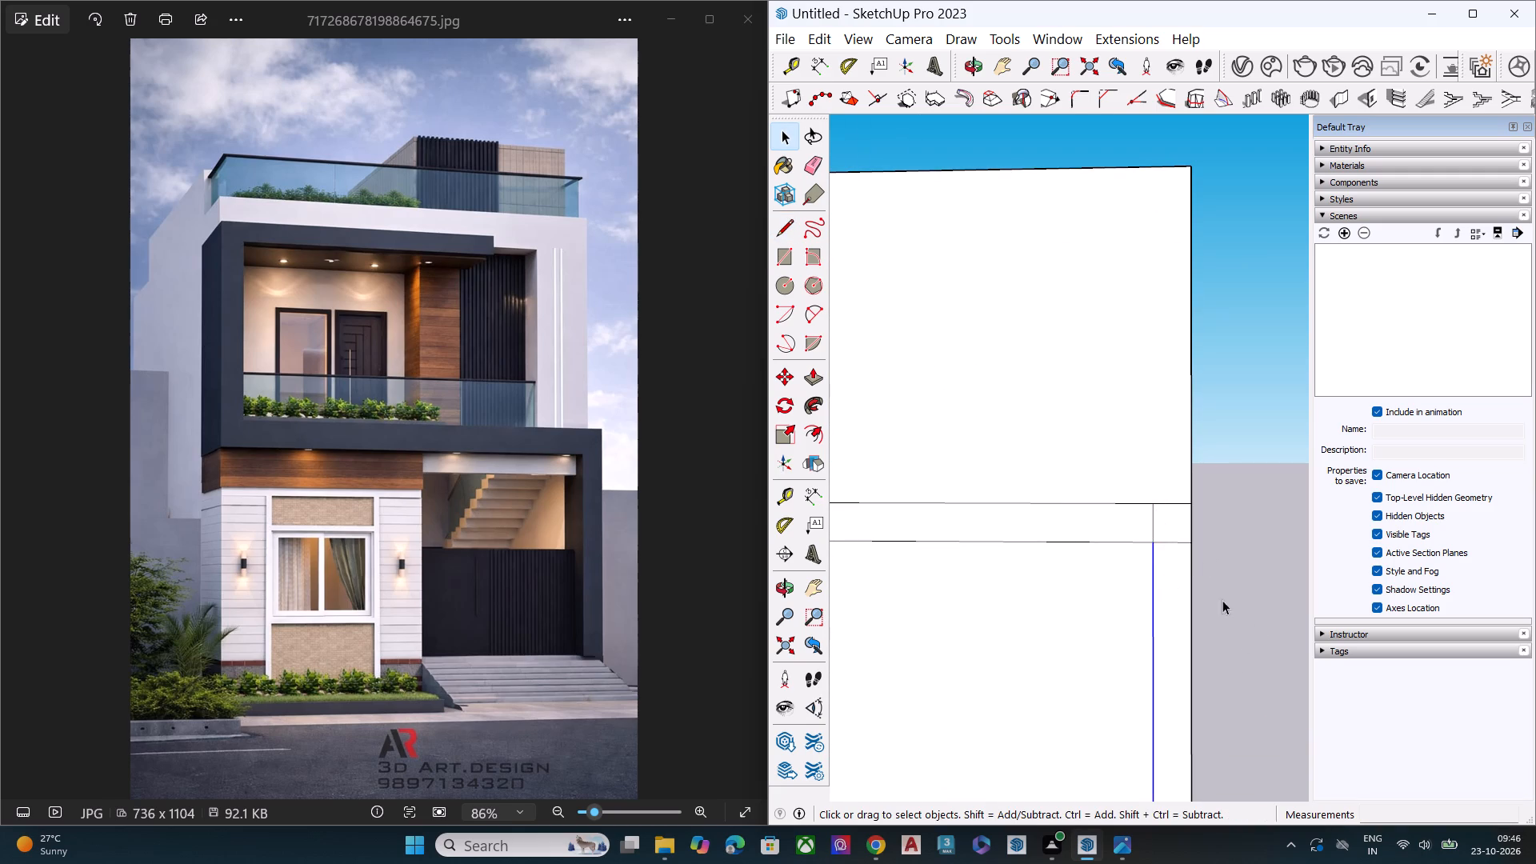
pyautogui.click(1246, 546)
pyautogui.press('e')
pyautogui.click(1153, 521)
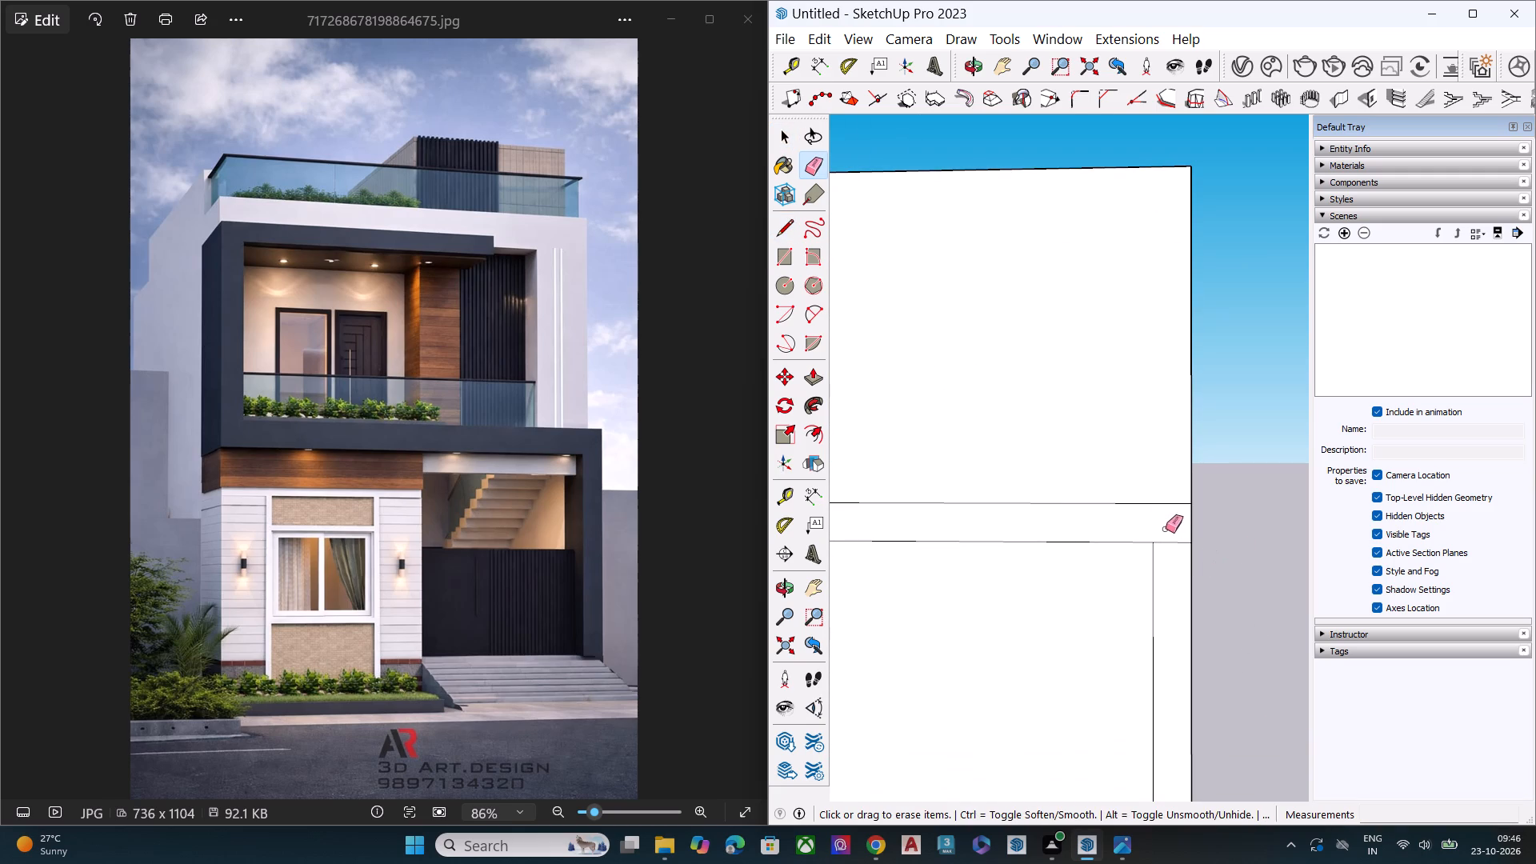
# Erase the short piece of the lower slab line between the copied vertical line and the block's right edge.
pyautogui.click(1172, 542)
pyautogui.press('space')
# Copy the upper floor's left vertical edge inward about 3' 8" on the front face.
pyautogui.scroll(-6, 1246, 547)
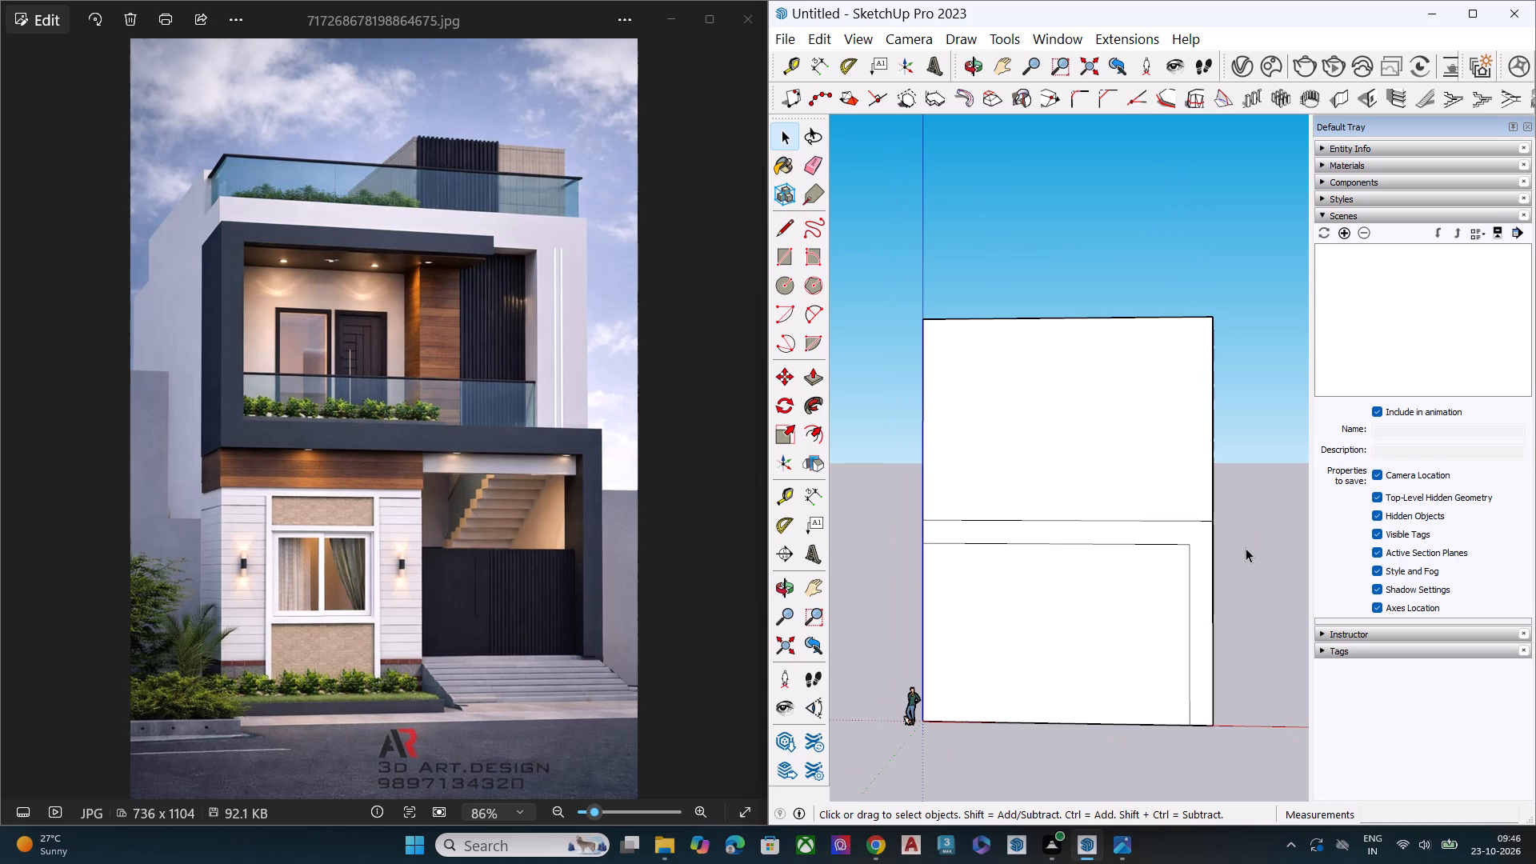
pyautogui.scroll(-2, 1246, 548)
pyautogui.moveTo(1240, 554); pyautogui.dragTo(1244, 630, button='middle')
pyautogui.moveTo(913, 446); pyautogui.dragTo(966, 385, button='middle')
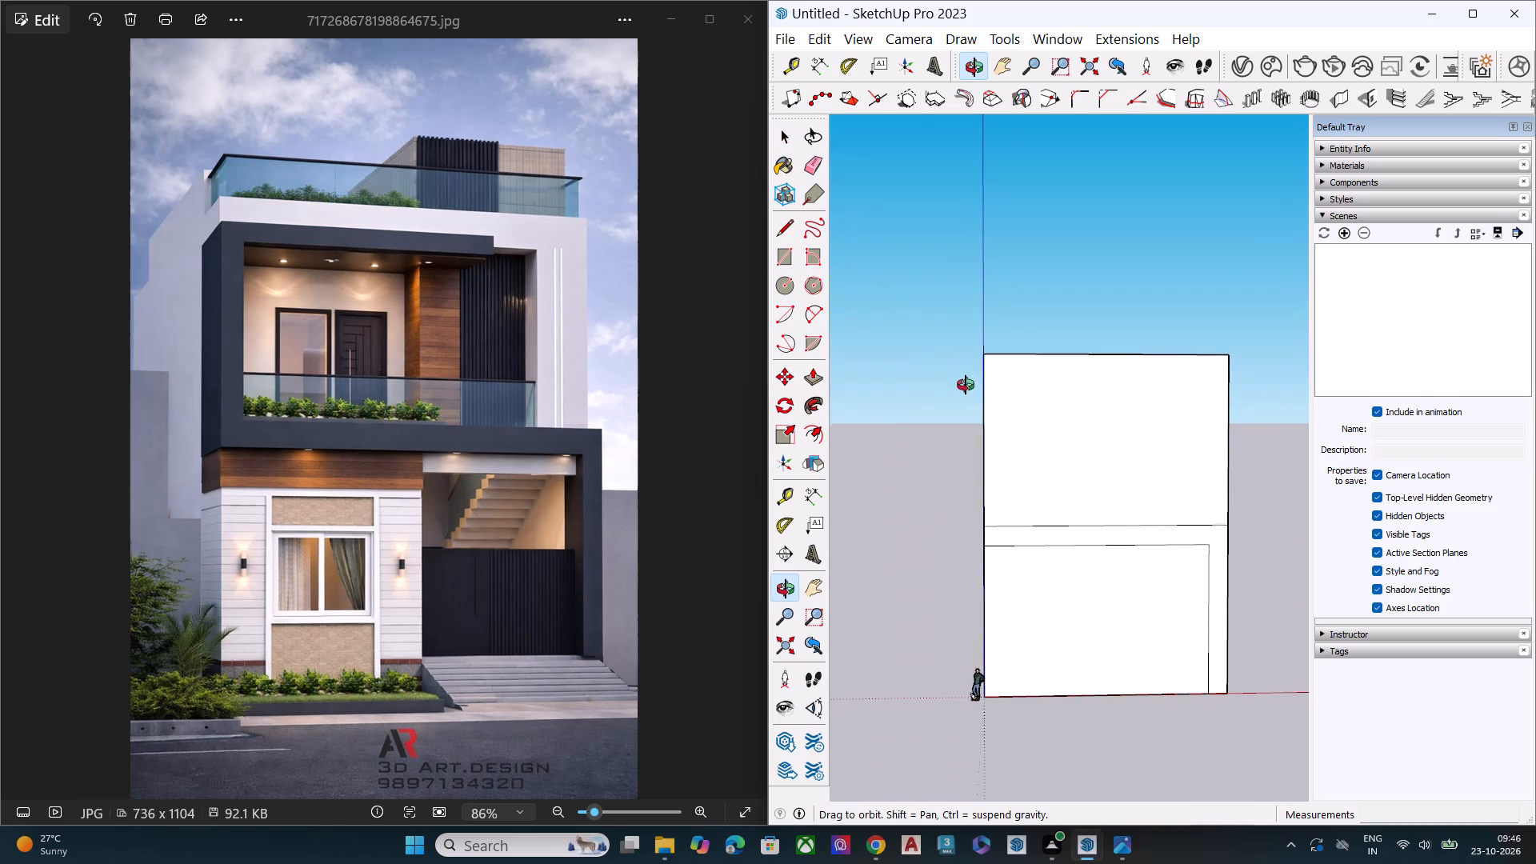
pyautogui.moveTo(966, 385); pyautogui.dragTo(969, 382, button='middle')
pyautogui.scroll(7, 970, 392)
pyautogui.scroll(-6, 961, 453)
pyautogui.press('space')
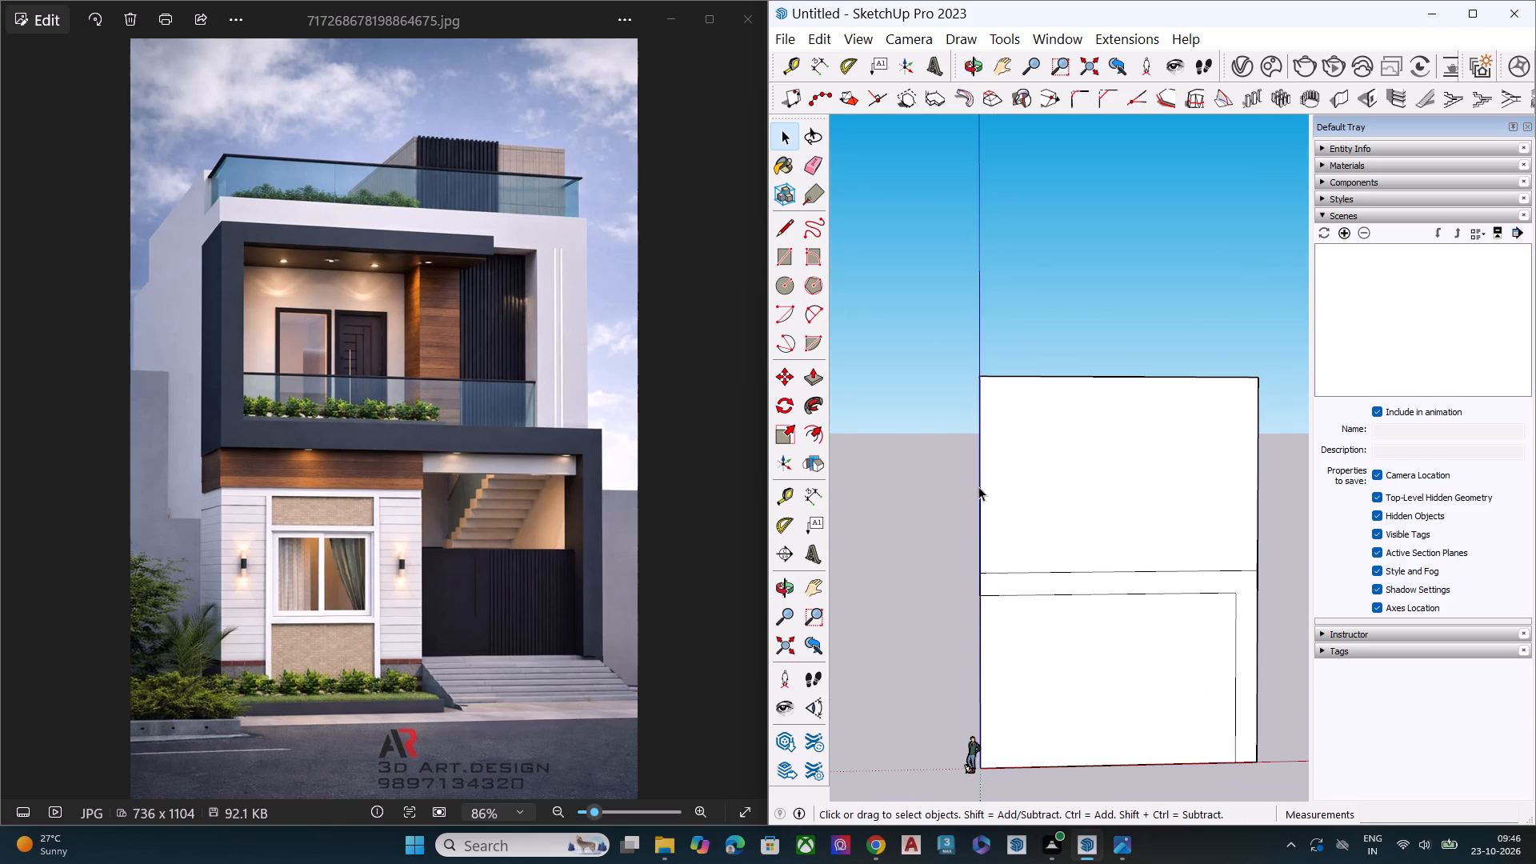
pyautogui.click(979, 470)
pyautogui.scroll(2, 979, 470)
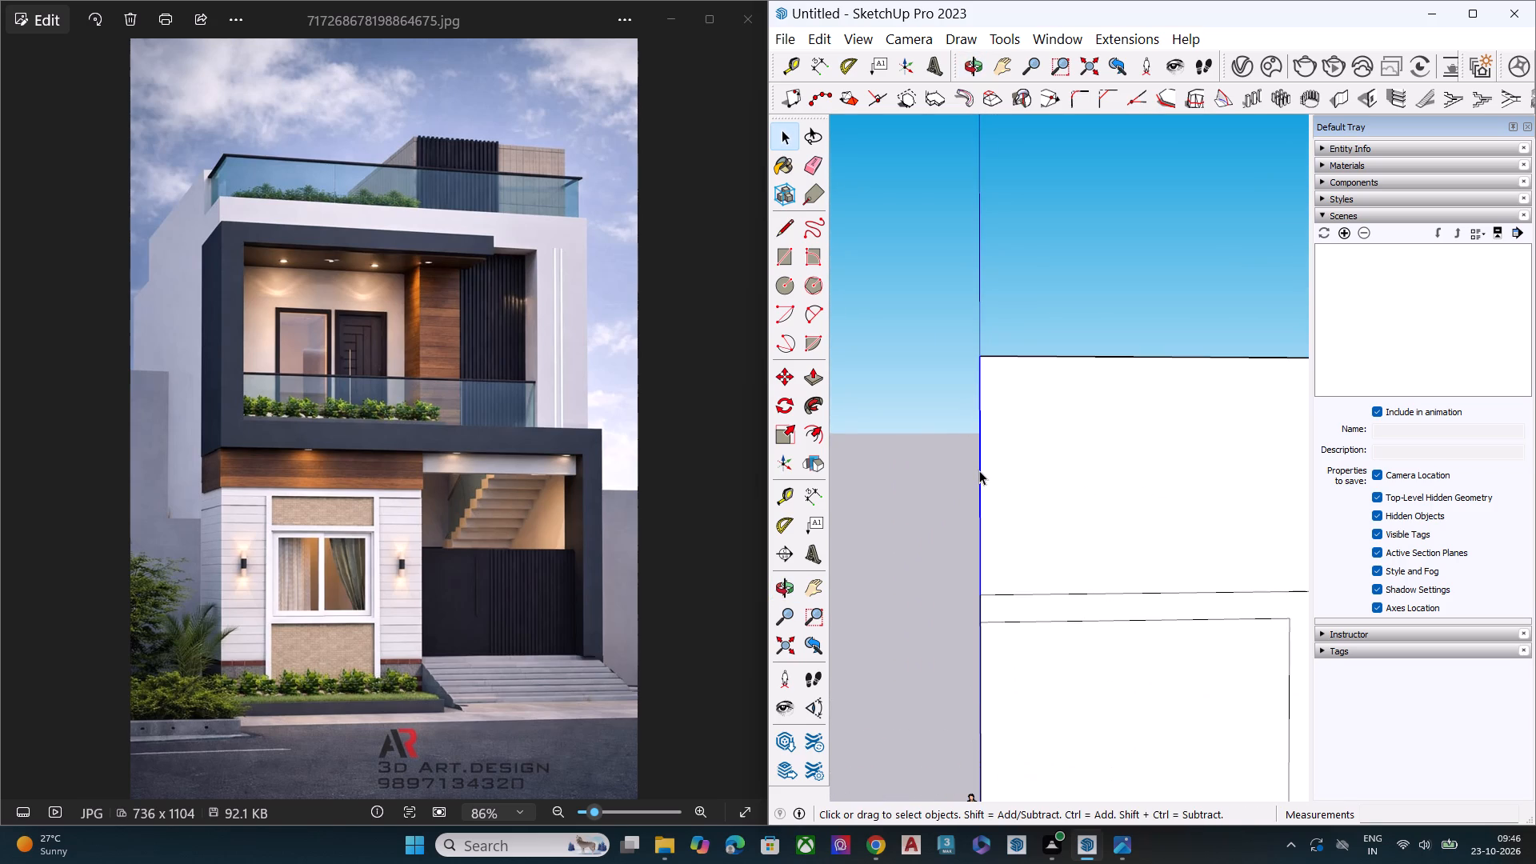
pyautogui.press('m')
pyautogui.click(979, 354)
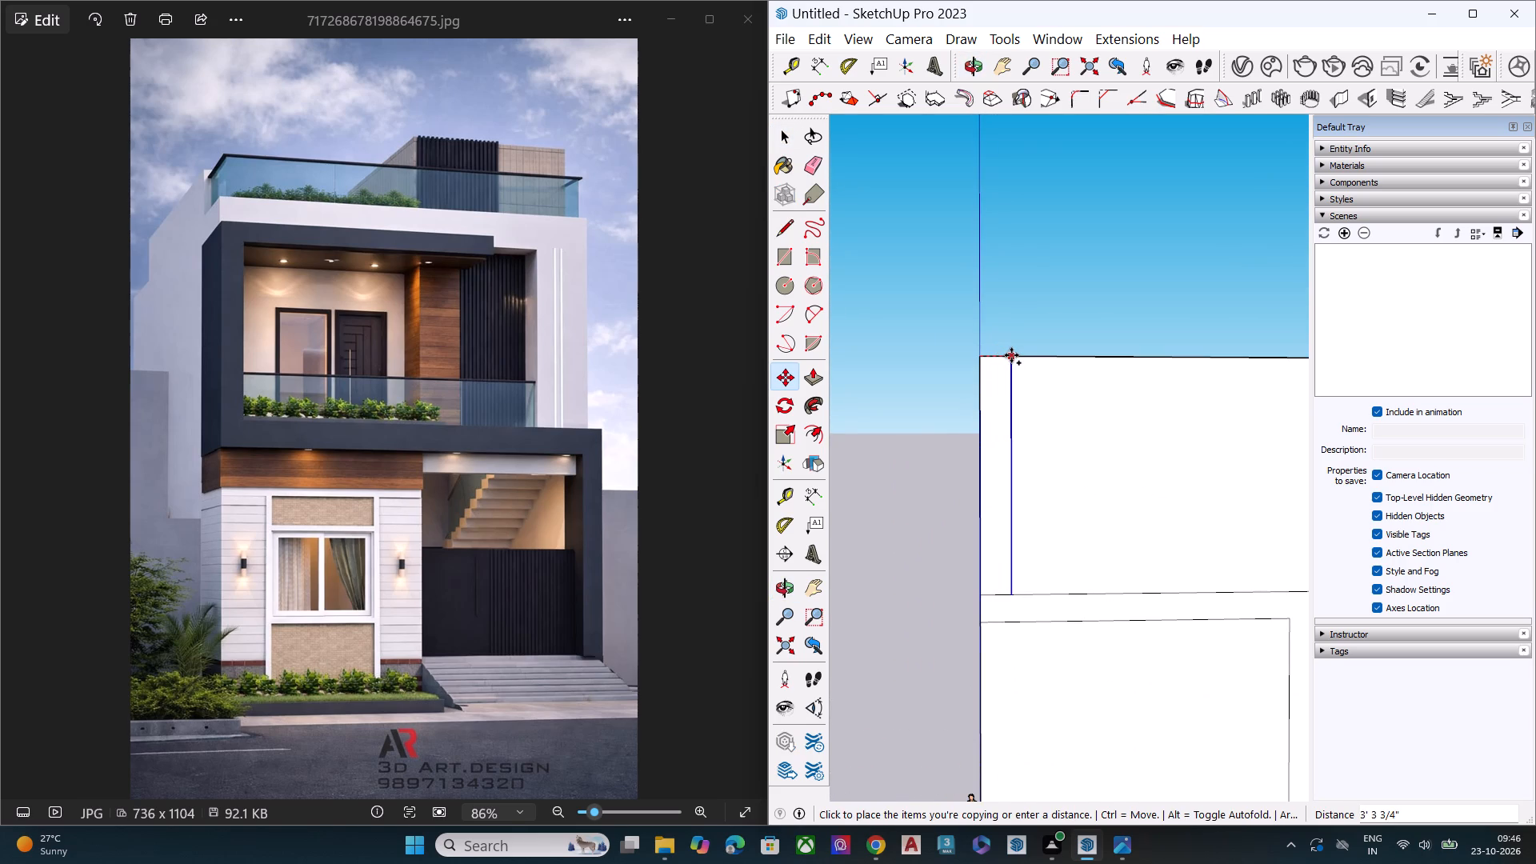
pyautogui.scroll(2, 1010, 357)
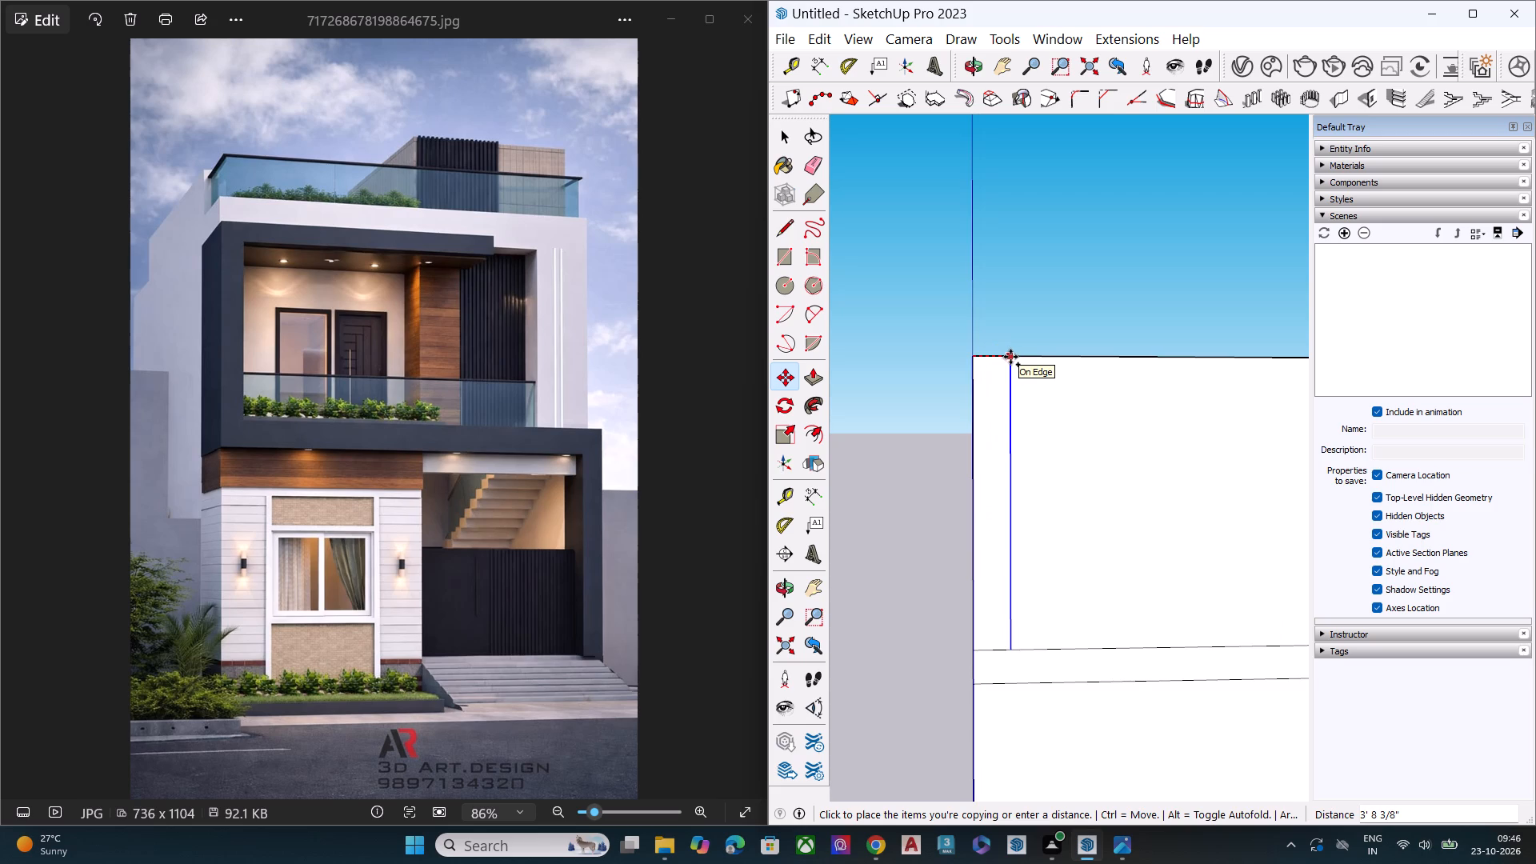
pyautogui.click(1010, 357)
pyautogui.press('space')
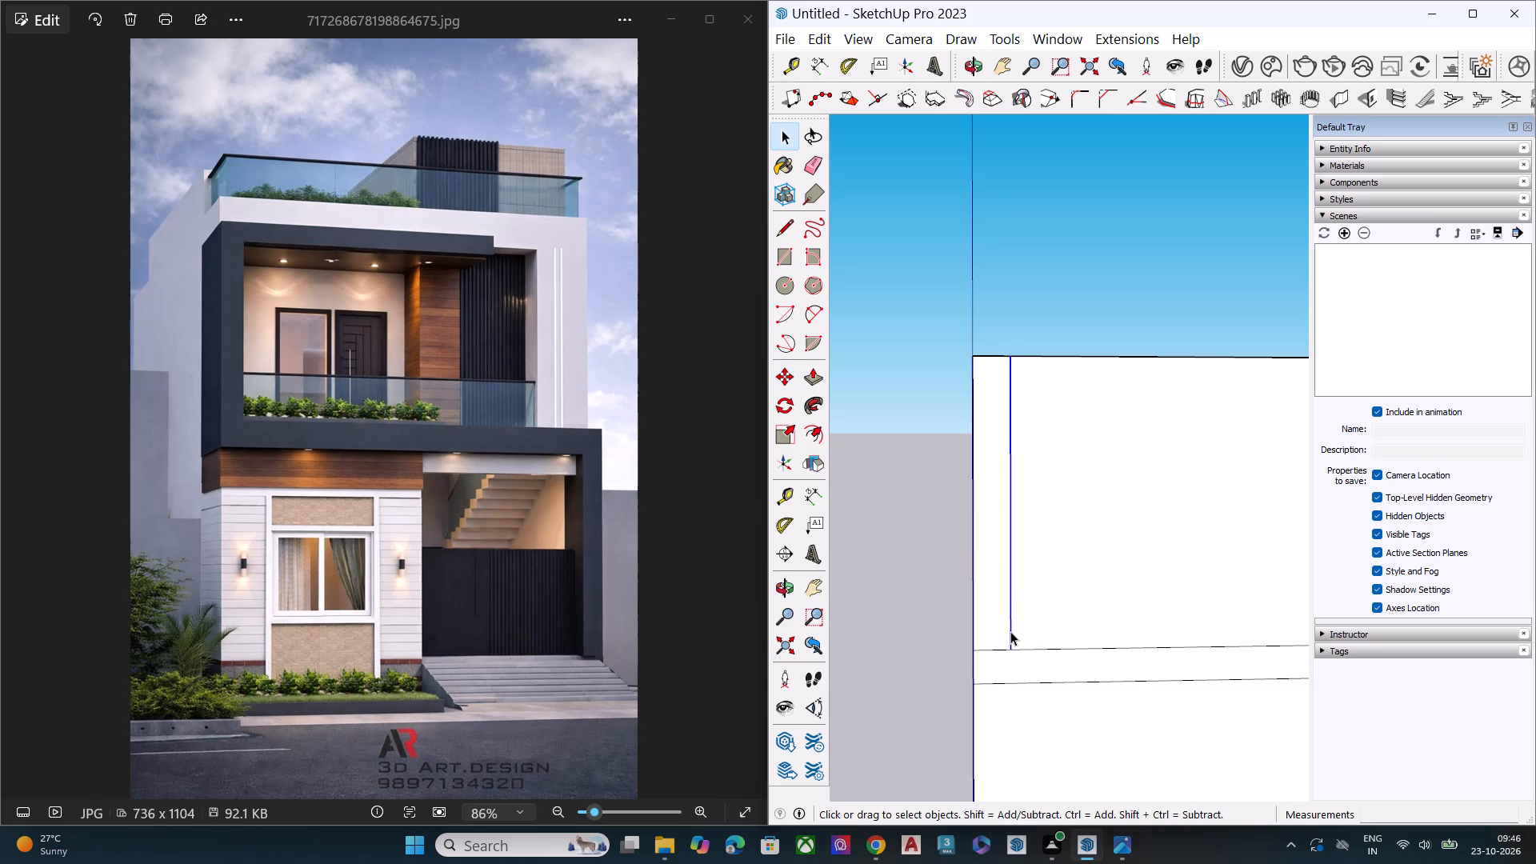
# Erase the short piece of the upper slab line between the block's left edge and the copied vertical line.
pyautogui.moveTo(1013, 625); pyautogui.dragTo(1018, 605, button='middle')
pyautogui.scroll(2, 1013, 634)
pyautogui.press('e')
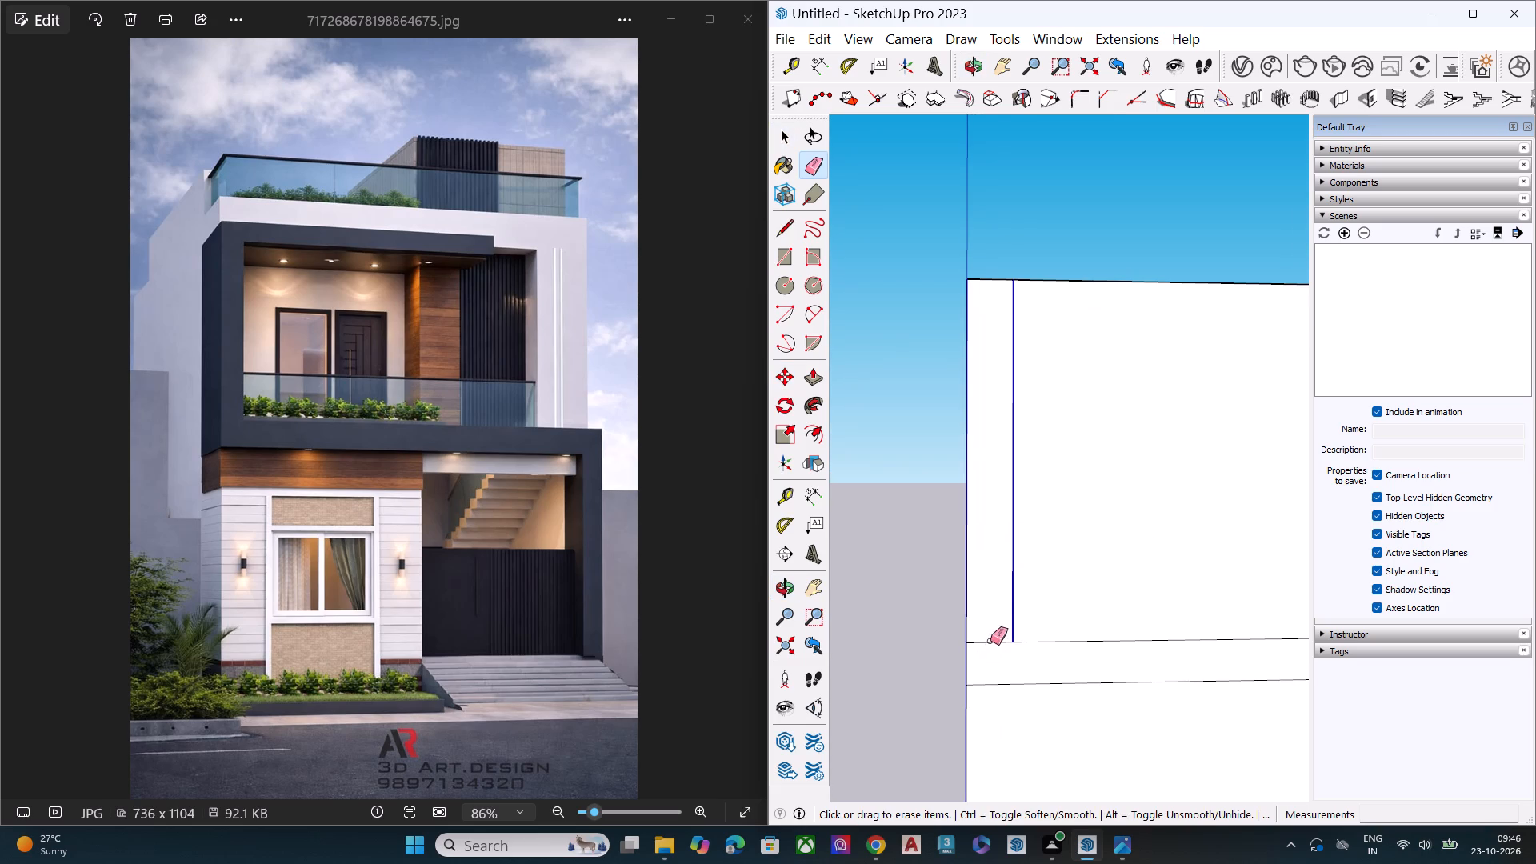
pyautogui.click(990, 639)
pyautogui.click(989, 642)
pyautogui.scroll(-10, 924, 630)
pyautogui.scroll(1, 921, 627)
pyautogui.press('space')
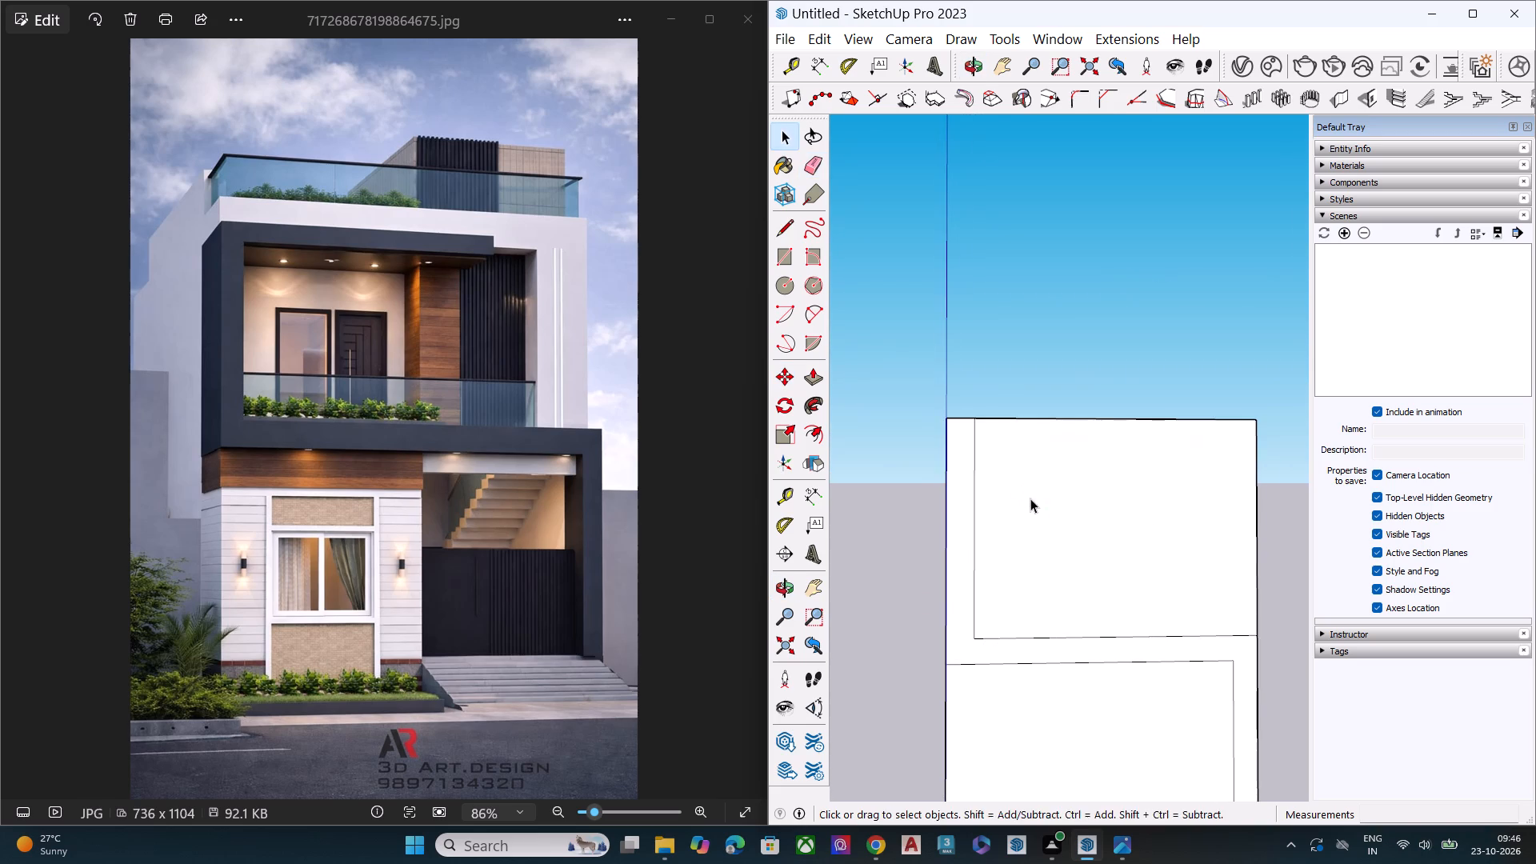
# Copy the front face's top edge down about 3' 1" to form the upper frame band.
pyautogui.moveTo(1030, 501); pyautogui.dragTo(1033, 513, button='middle')
pyautogui.scroll(1, 1127, 415)
pyautogui.scroll(-1, 1130, 414)
pyautogui.scroll(3, 1130, 414)
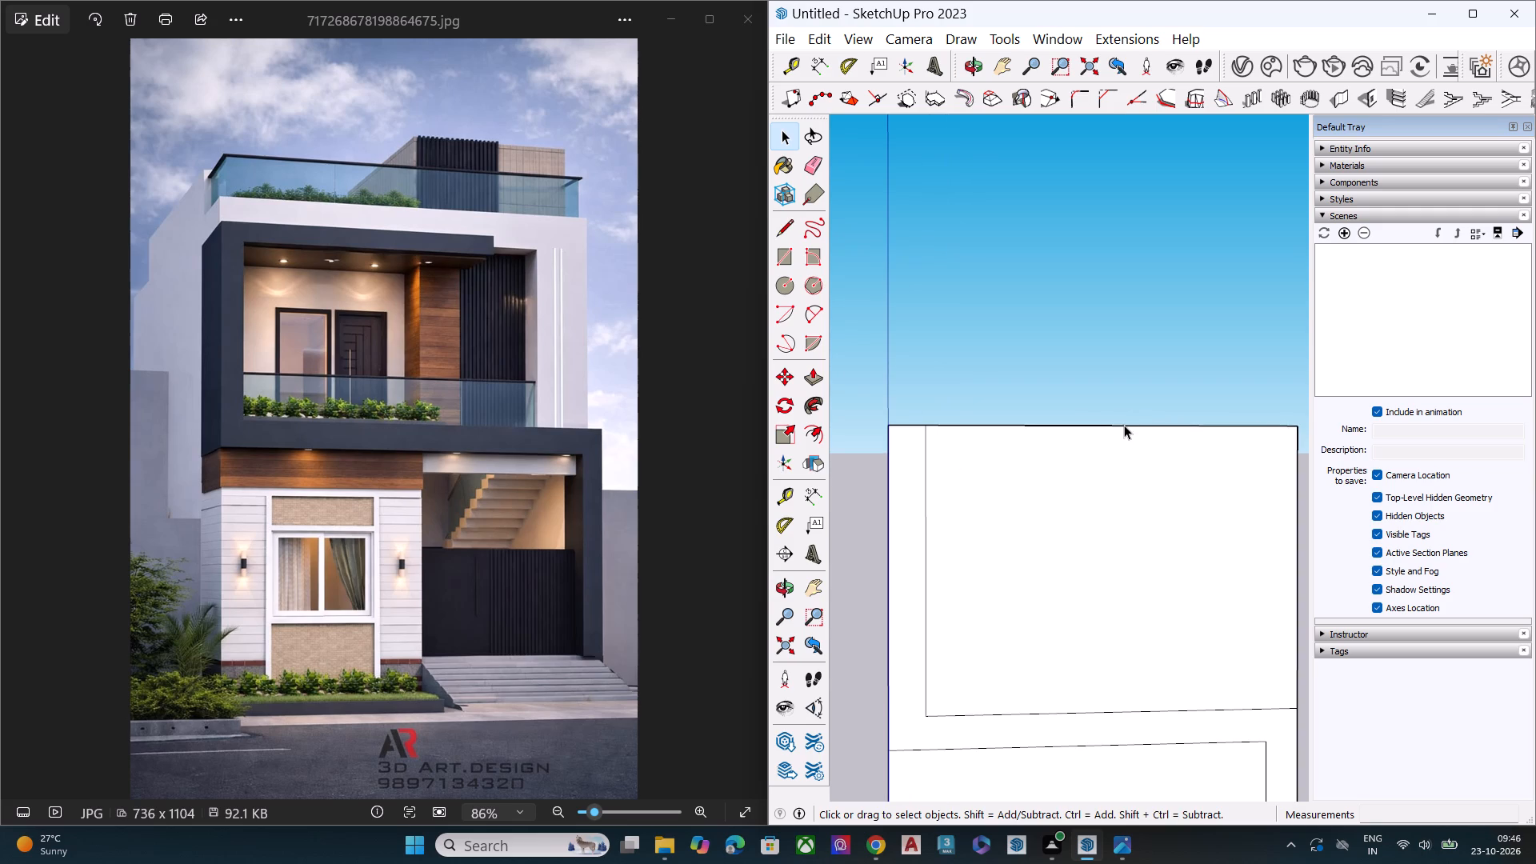
pyautogui.click(1124, 425)
pyautogui.press('m')
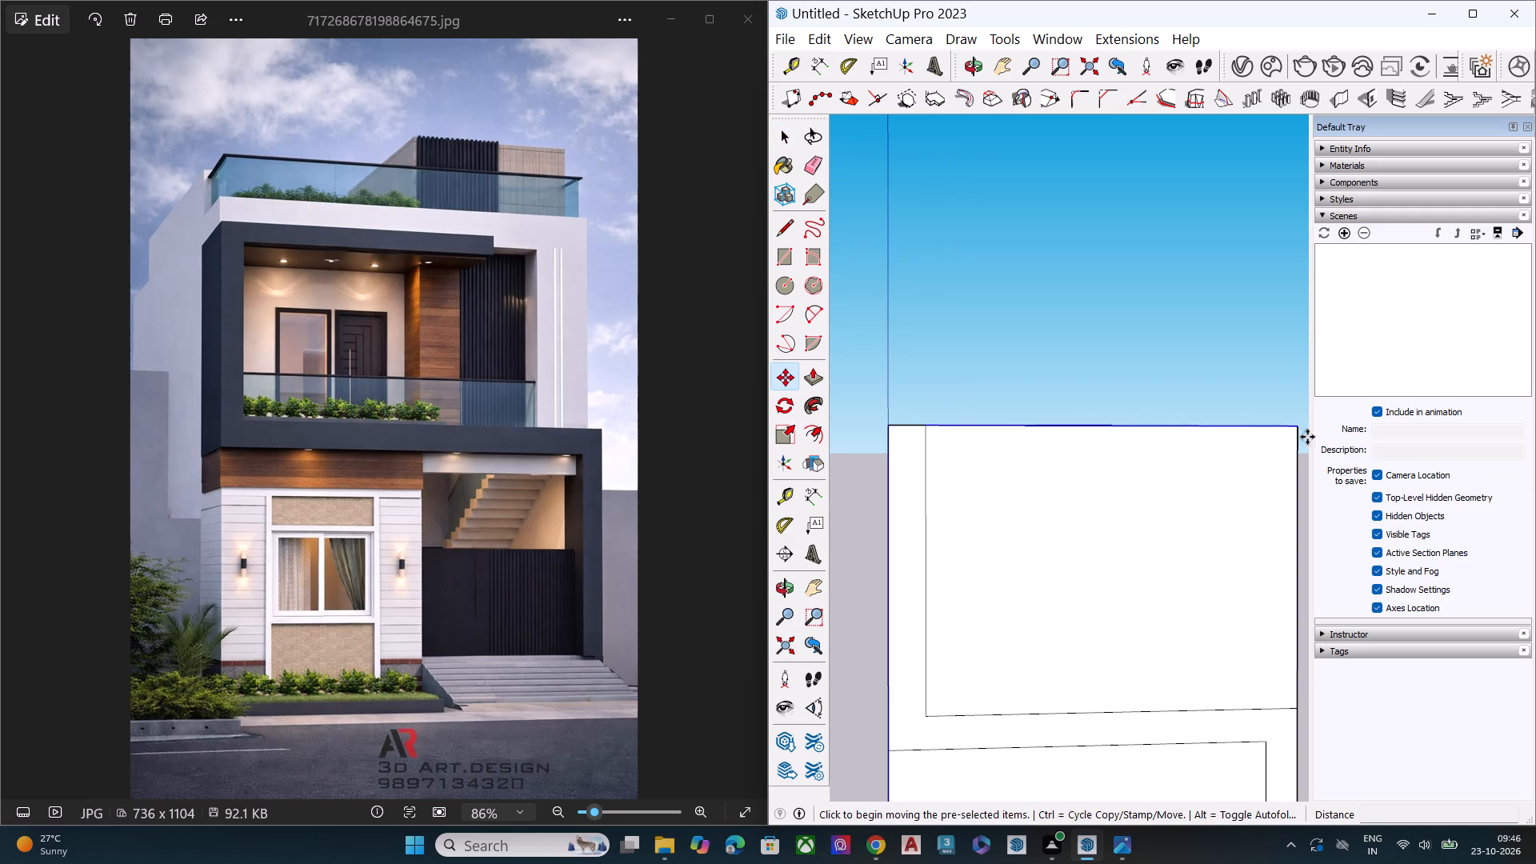
pyautogui.click(1294, 428)
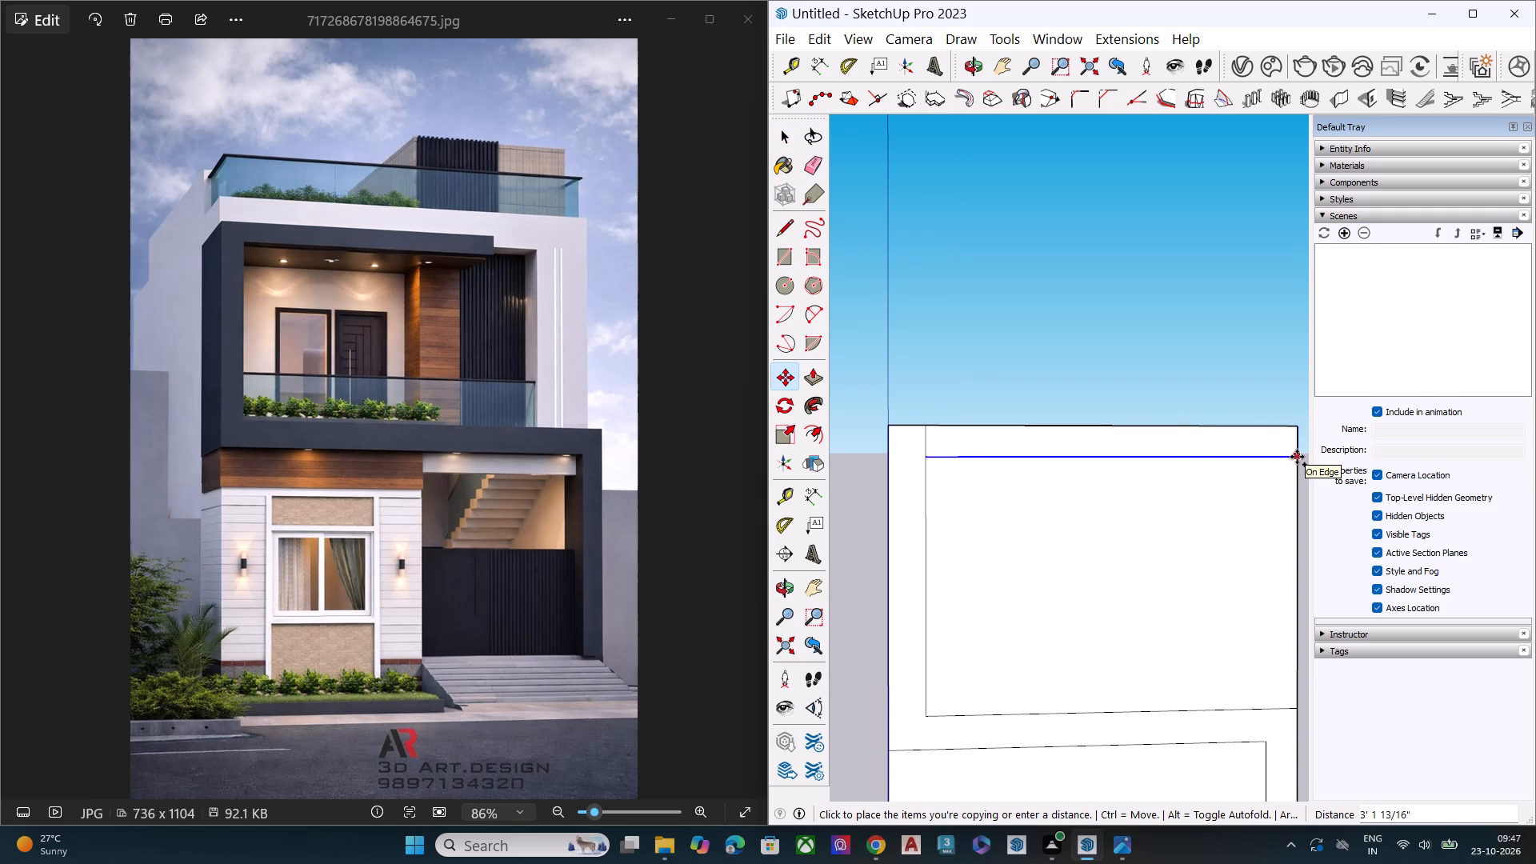
pyautogui.click(1297, 457)
pyautogui.press('space')
# Draw a short vertical line from the copied band line up to the top edge, somewhat right of the face's centre.
pyautogui.scroll(-5, 1014, 465)
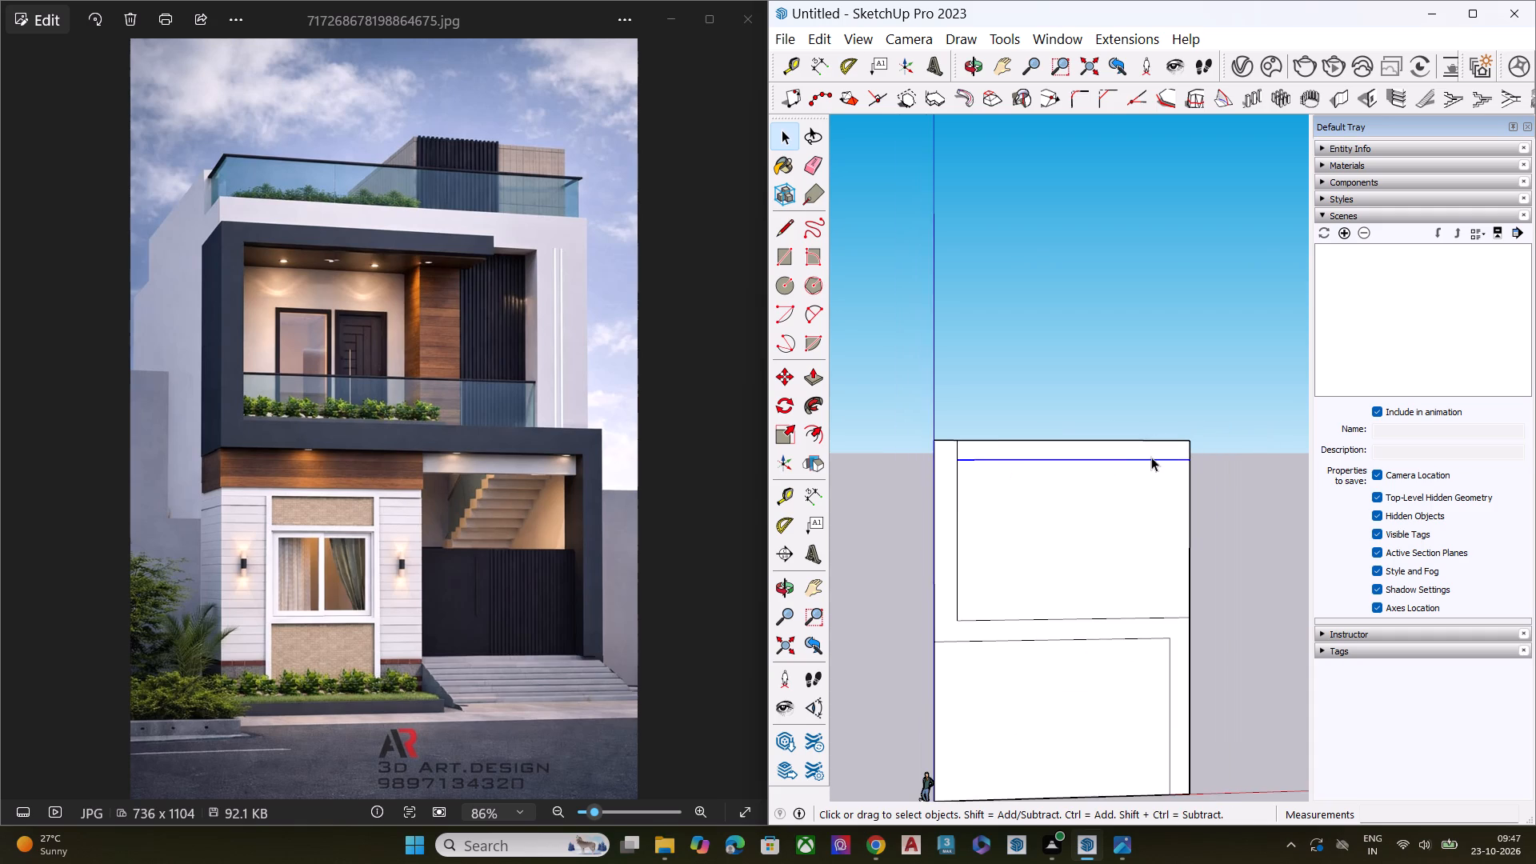
pyautogui.scroll(4, 1151, 457)
pyautogui.press('l')
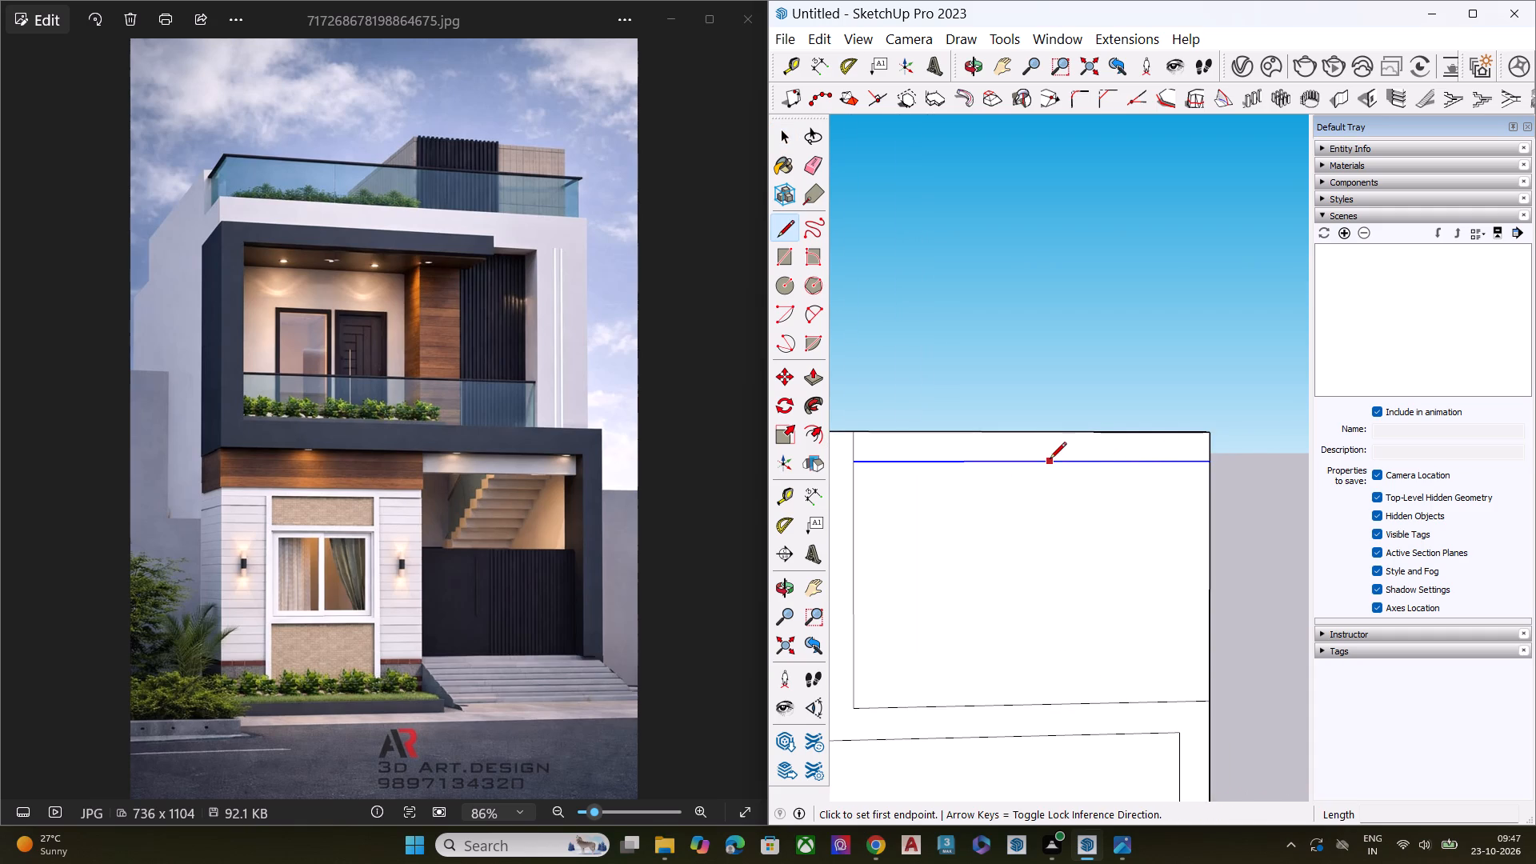
pyautogui.click(1066, 460)
pyautogui.click(1065, 434)
pyautogui.press('space')
# Erase the band line right of the short vertical line and the vertical stub above the band line's left end.
pyautogui.press('e')
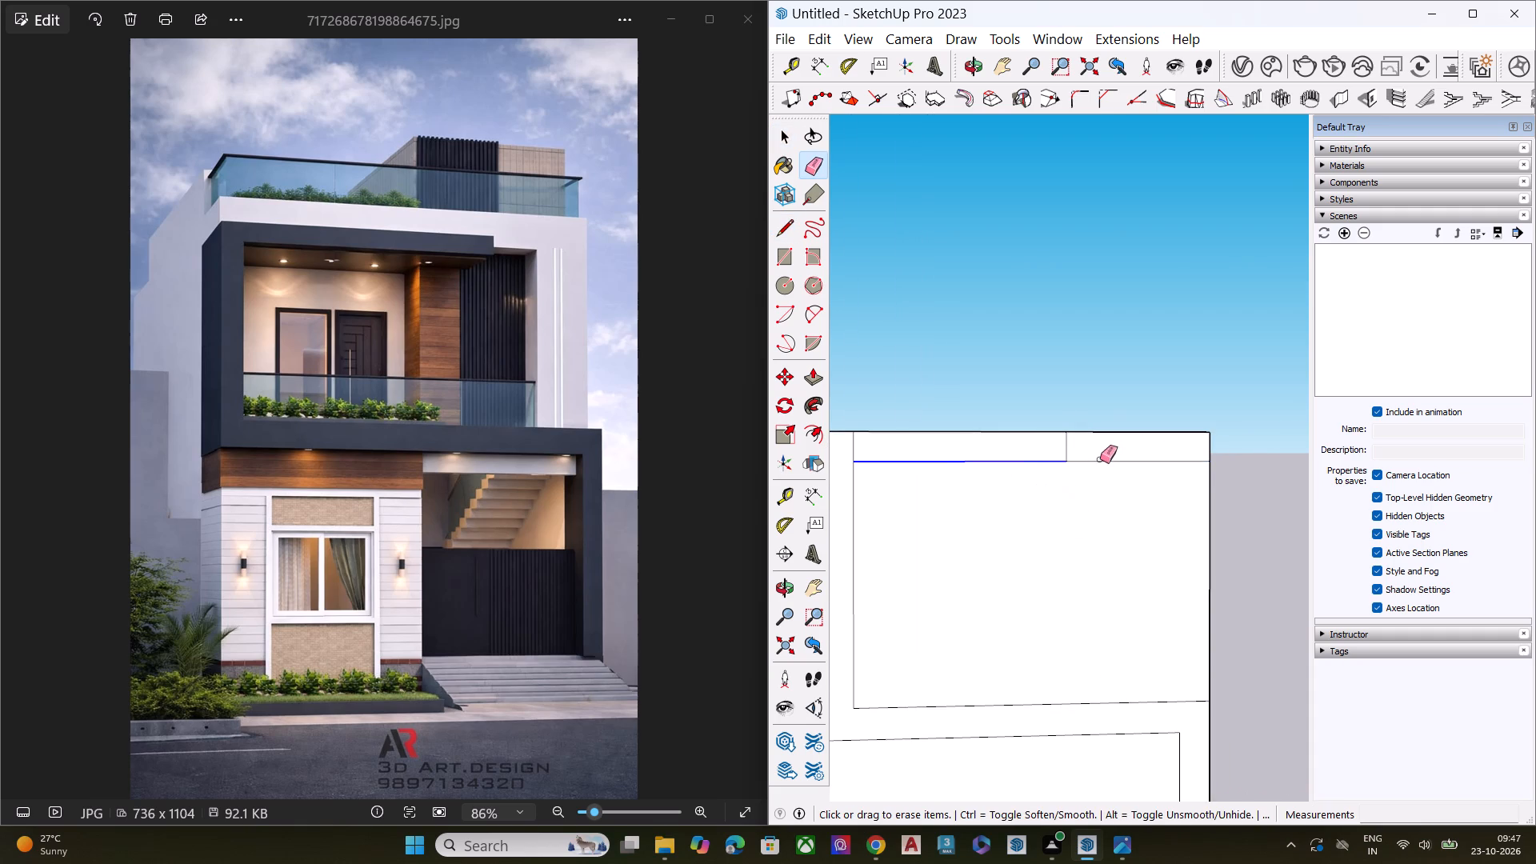
pyautogui.click(1110, 460)
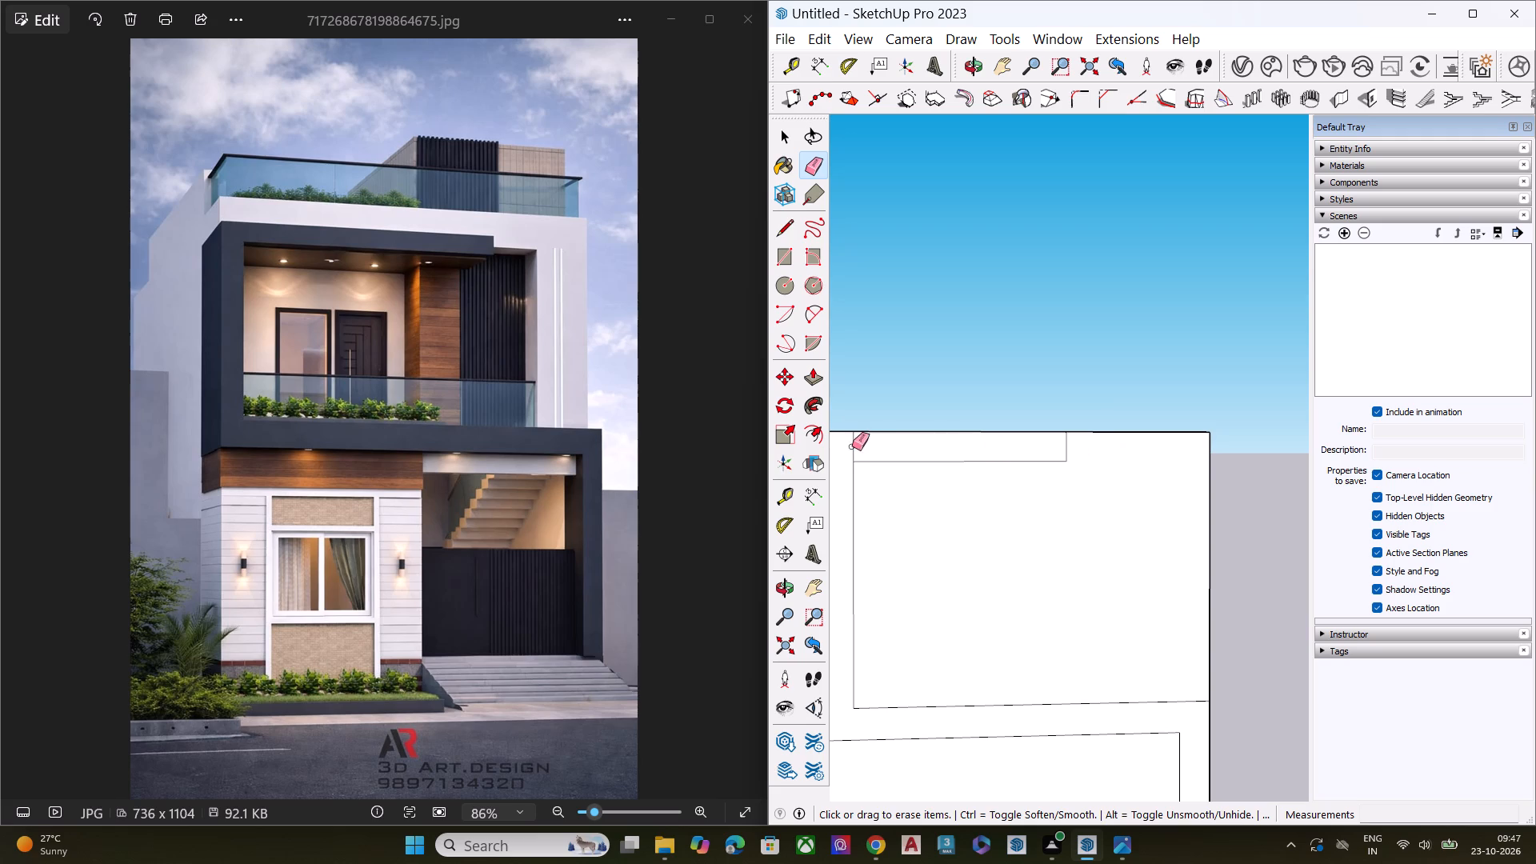
pyautogui.click(853, 445)
# Push/Pull the block's roof face up about 3' 4" as a new starting face, keeping the existing roof edges.
pyautogui.scroll(-4, 1074, 442)
pyautogui.scroll(2, 1078, 446)
pyautogui.scroll(-1, 1082, 447)
pyautogui.scroll(1, 1082, 447)
pyautogui.moveTo(1090, 458); pyautogui.dragTo(1067, 588, button='middle')
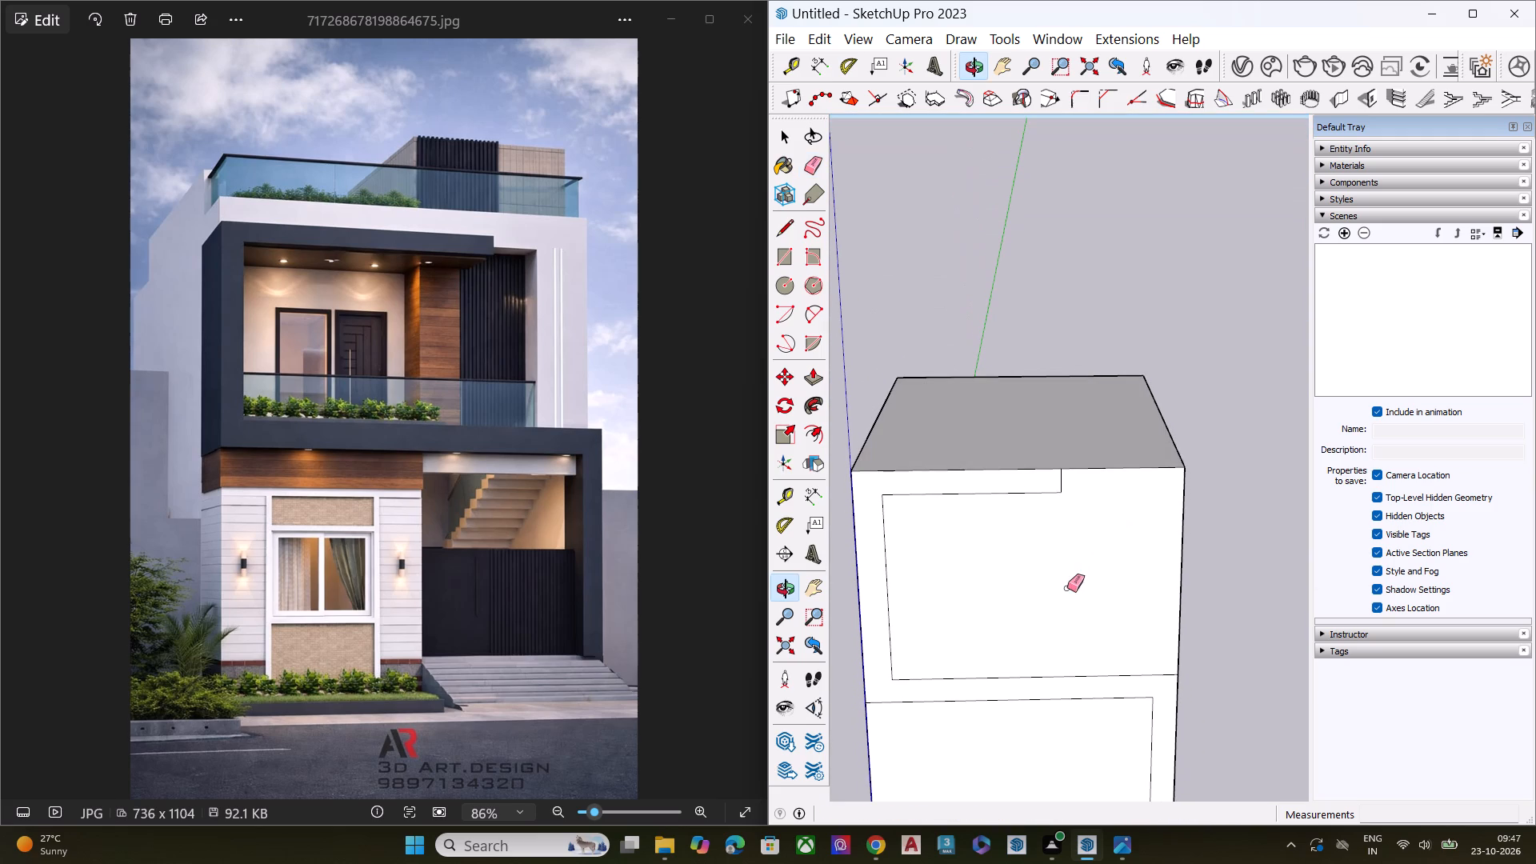
pyautogui.press('space')
pyautogui.click(1110, 410)
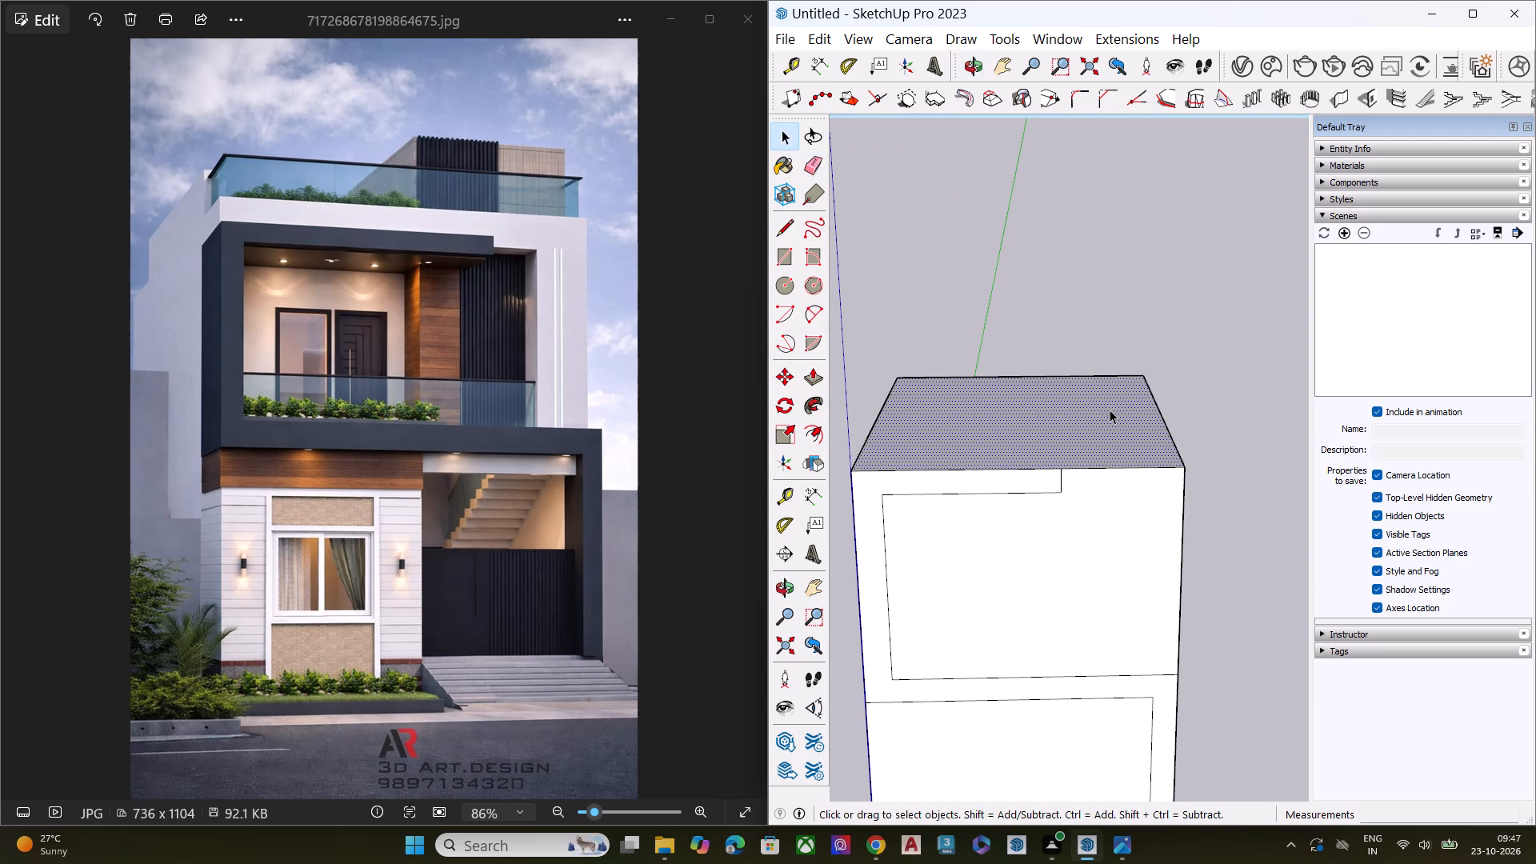
pyautogui.press('p')
pyautogui.click(1110, 410)
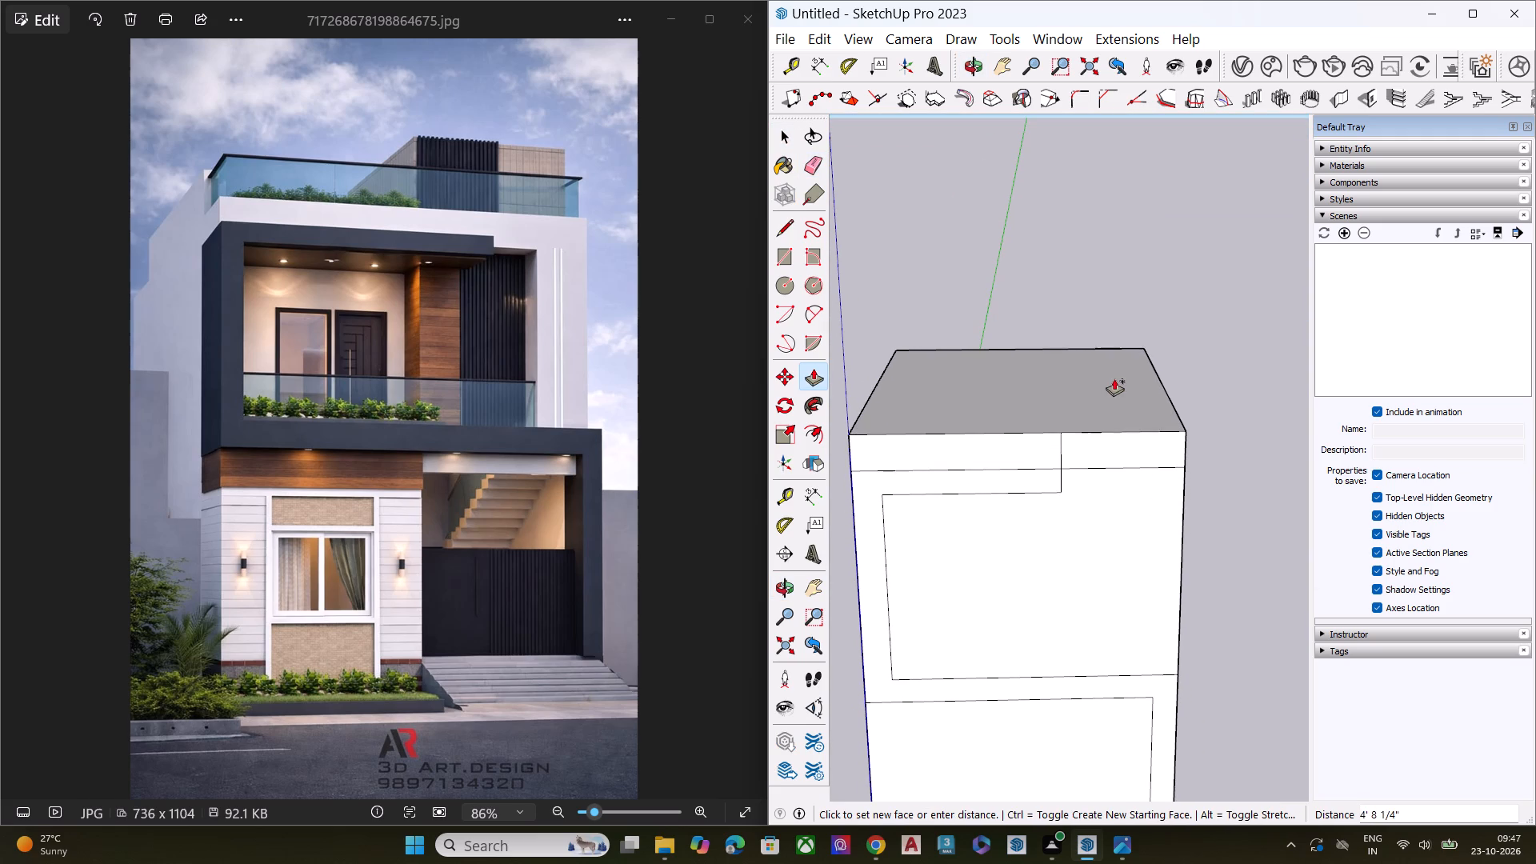
pyautogui.moveTo(1114, 379); pyautogui.dragTo(1124, 290, button='middle')
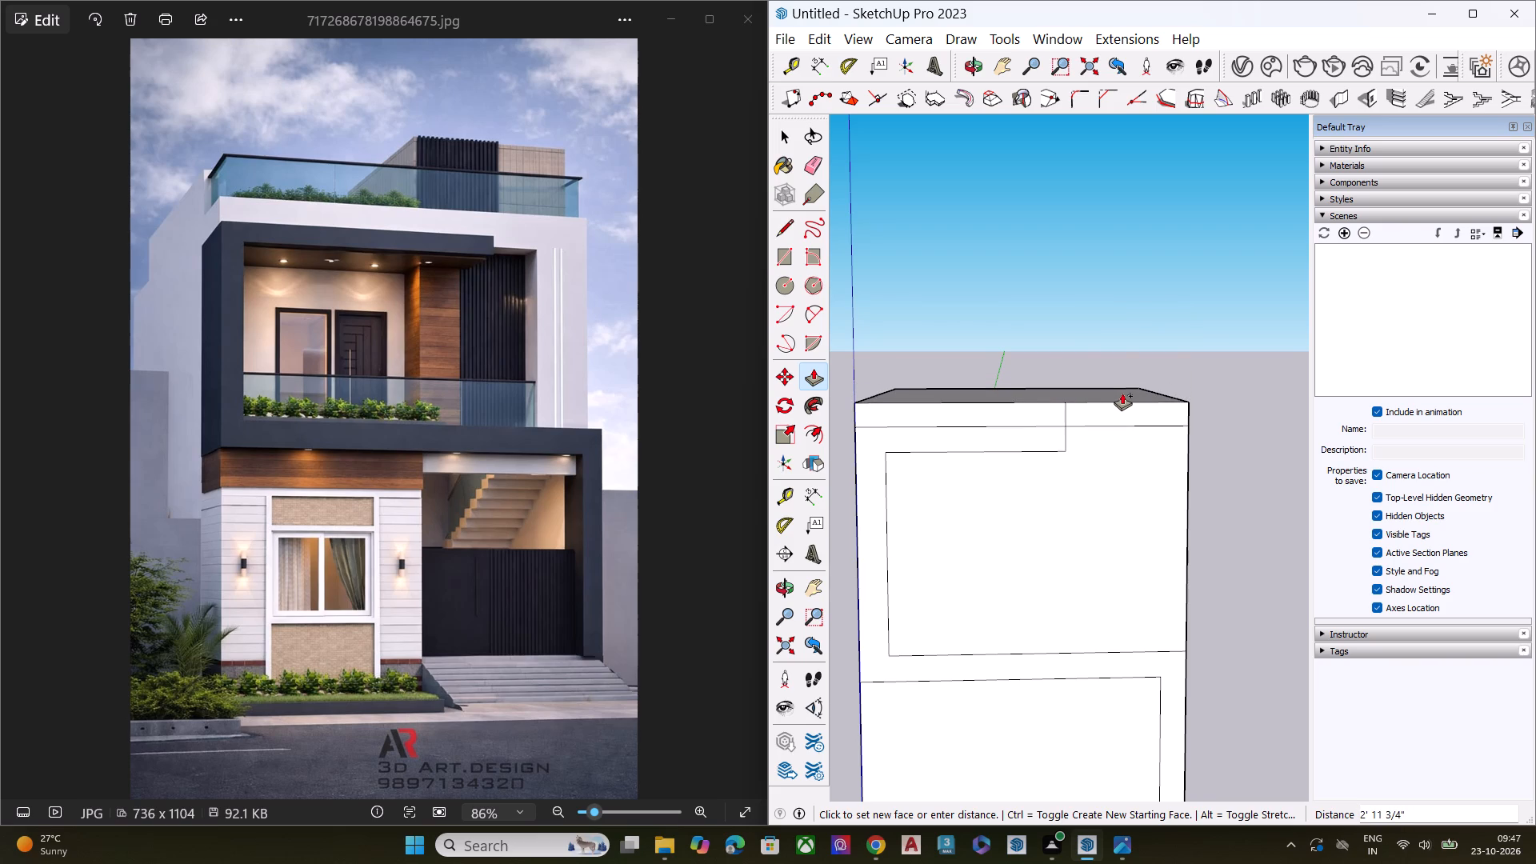
pyautogui.click(1126, 391)
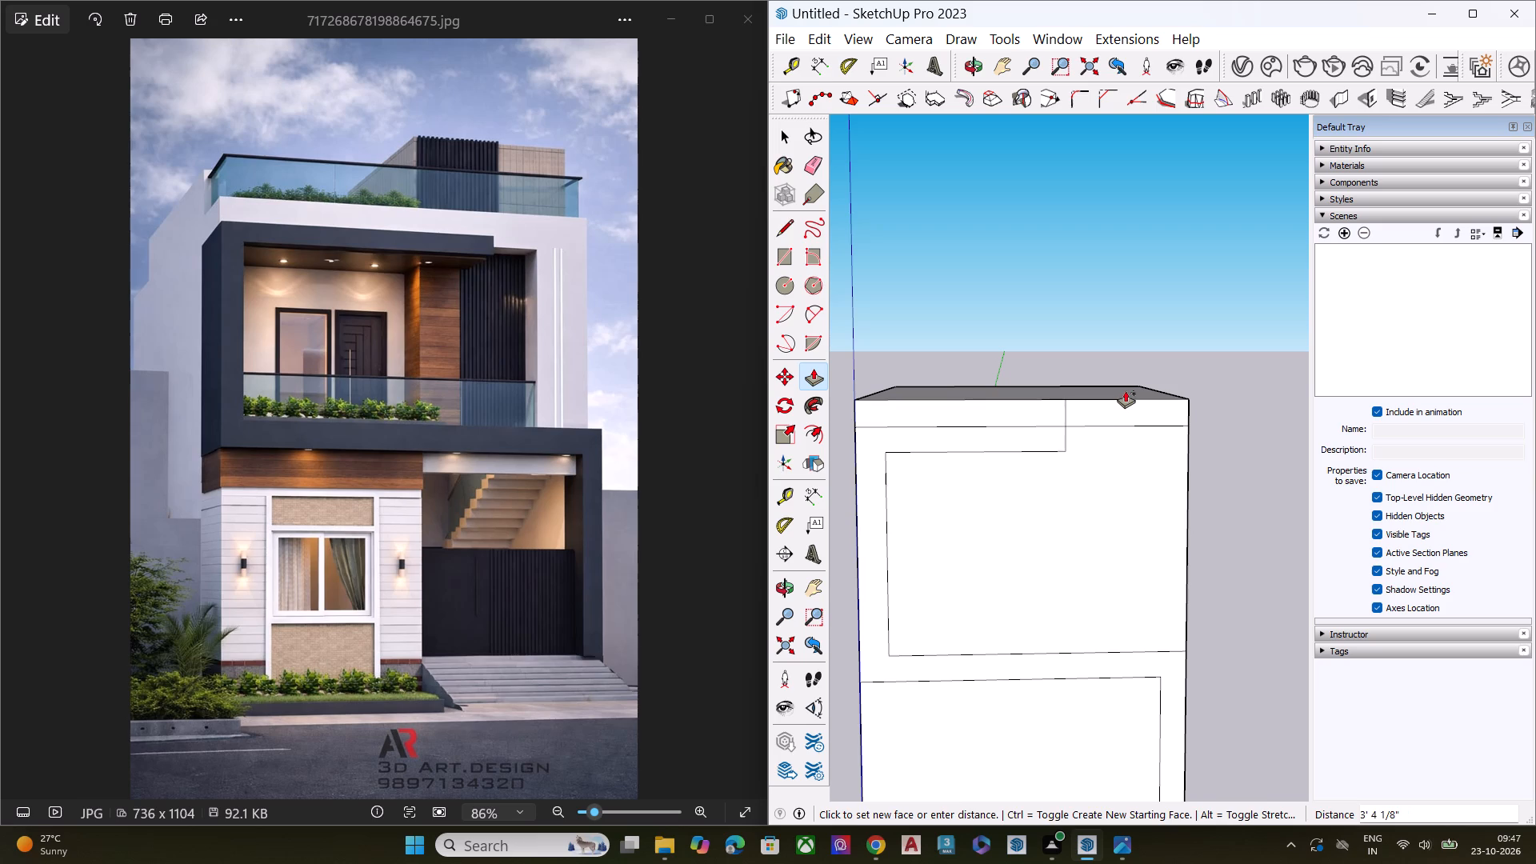
pyautogui.press('space')
# Push/Pull the raised roof face slightly further up to make the parapet band taller.
pyautogui.moveTo(1138, 410); pyautogui.dragTo(1133, 469, button='middle')
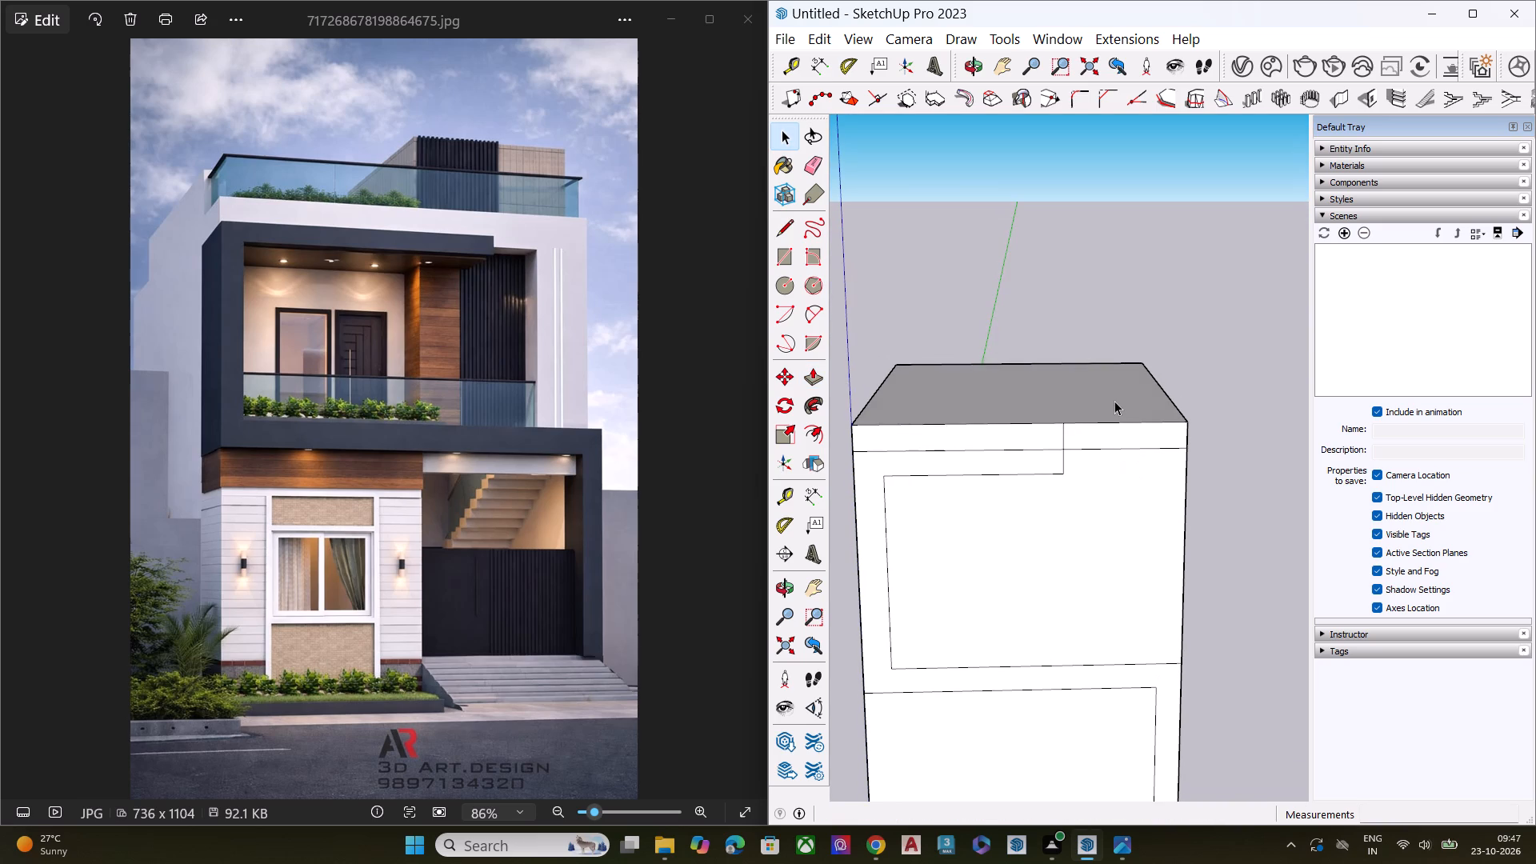
pyautogui.doubleClick(1114, 401)
pyautogui.press('p')
pyautogui.click(1114, 401)
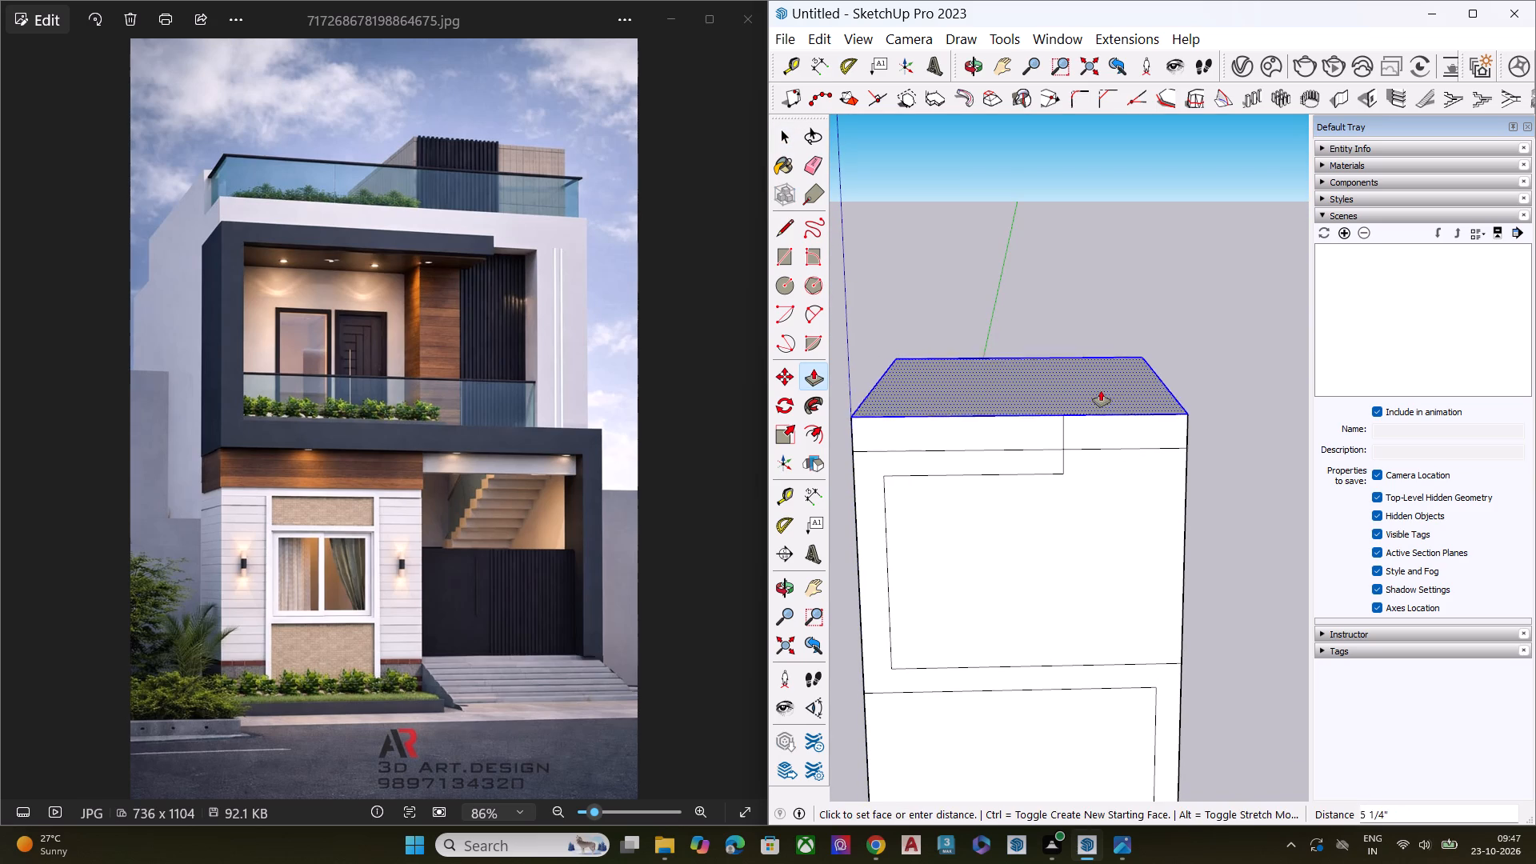
pyautogui.click(1104, 388)
pyautogui.press('space')
# Draw a vertical line about 29' long from the band line down to the upper opening's bottom edge, near the face's right side.
pyautogui.moveTo(1114, 482); pyautogui.dragTo(1097, 354, button='middle')
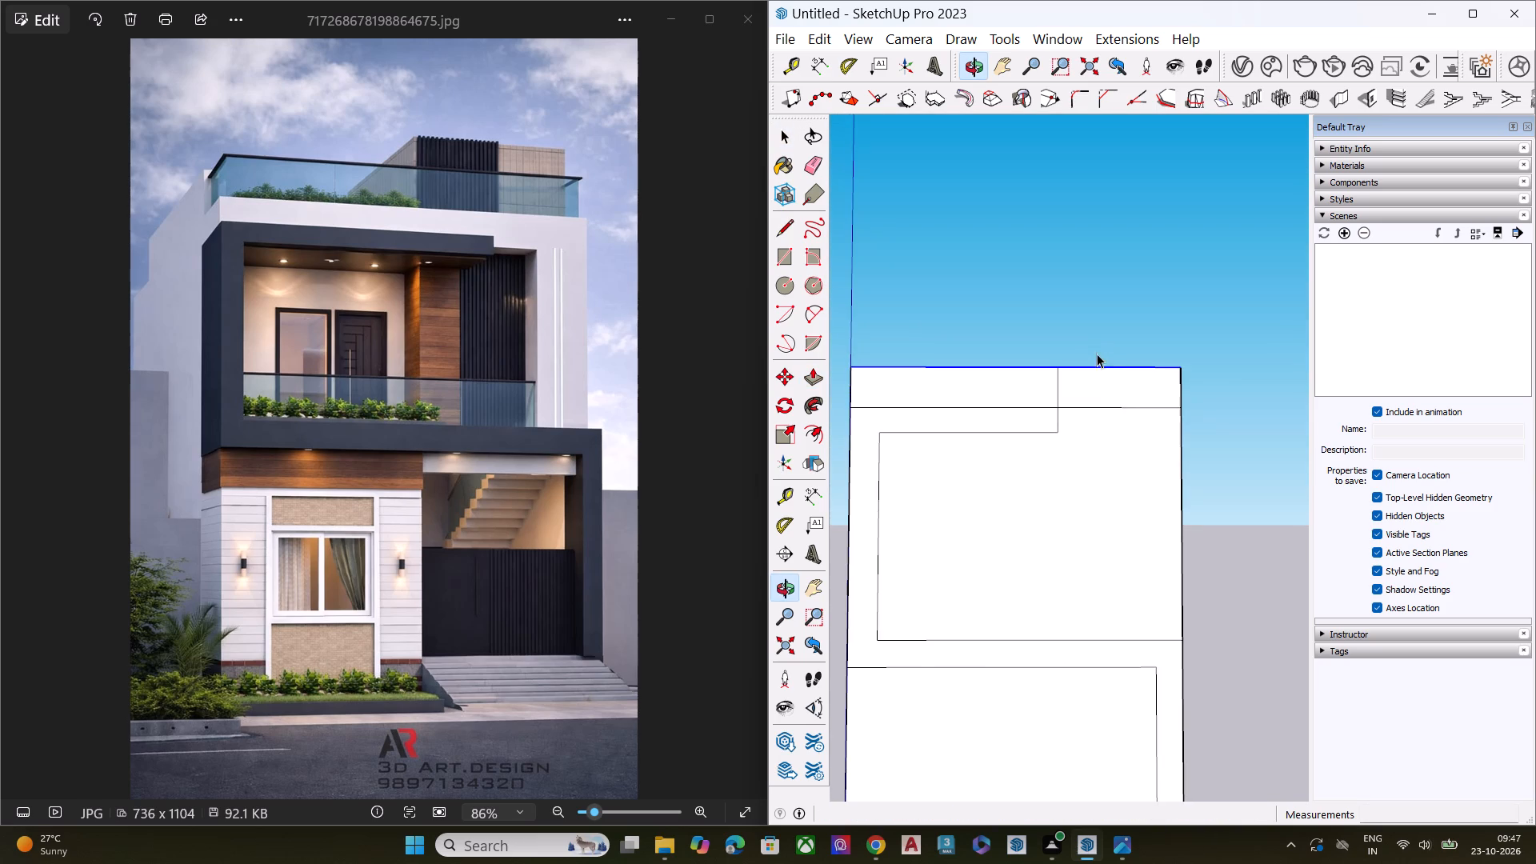
pyautogui.press('l')
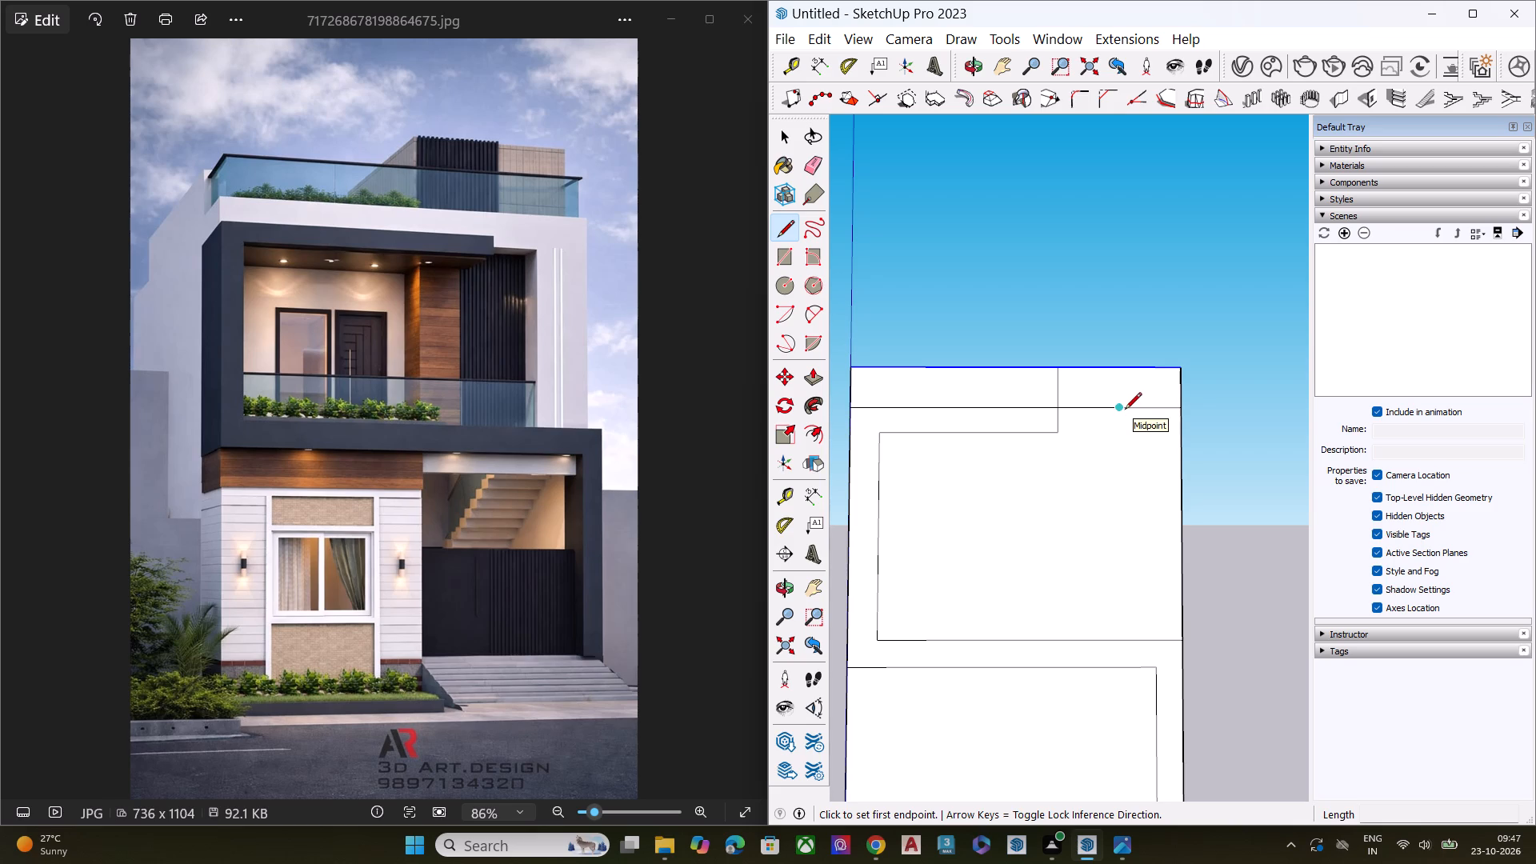
pyautogui.scroll(4, 1125, 410)
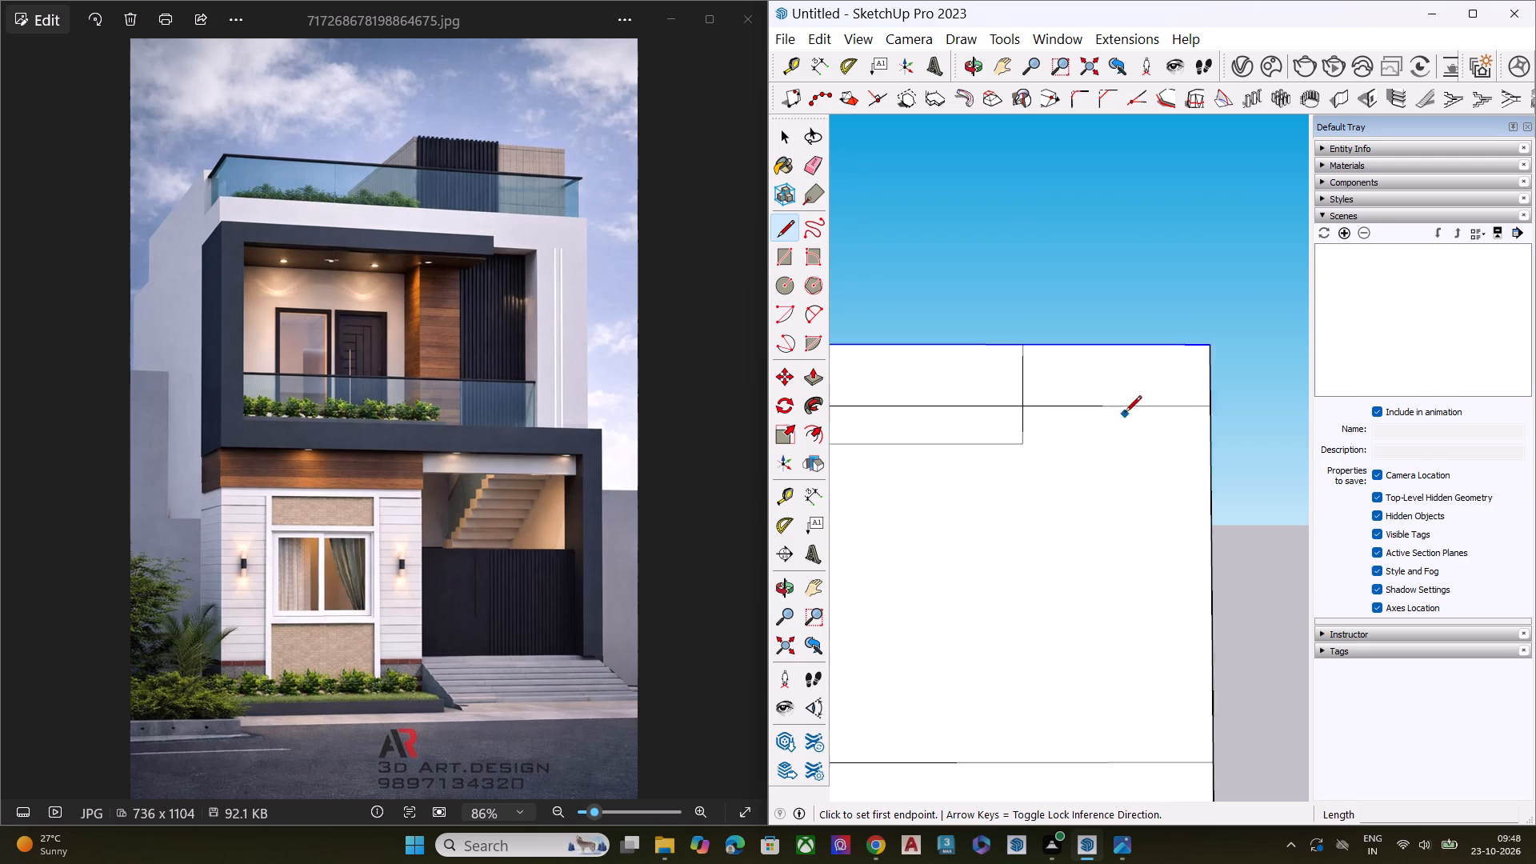
pyautogui.scroll(5, 1125, 414)
pyautogui.click(1132, 401)
pyautogui.scroll(-4, 1126, 502)
pyautogui.scroll(1, 1128, 503)
pyautogui.scroll(-3, 1128, 503)
pyautogui.scroll(1, 1128, 506)
pyautogui.scroll(-3, 1128, 508)
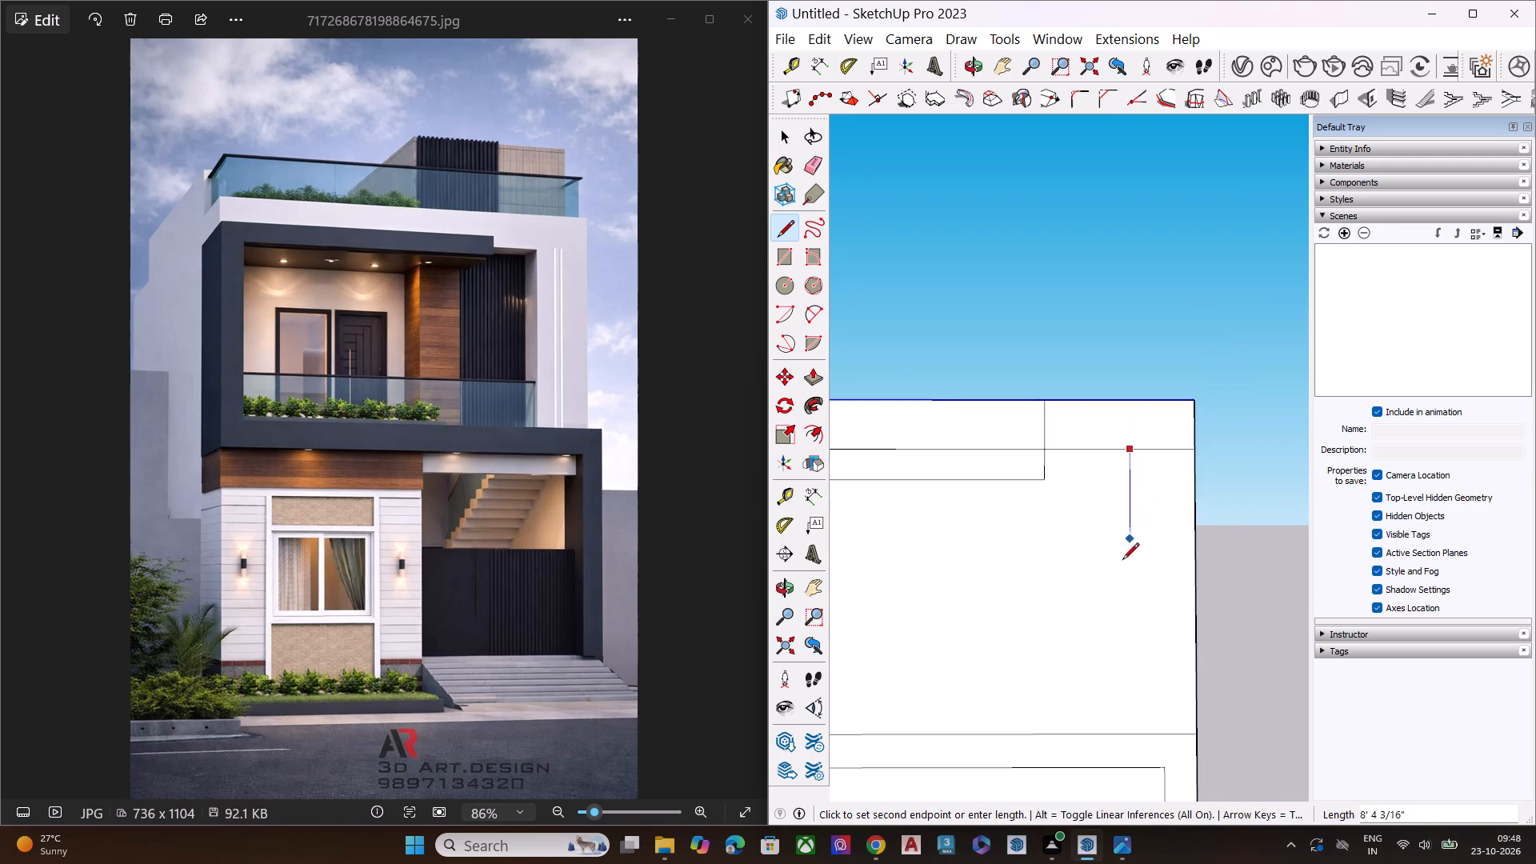
pyautogui.scroll(-3, 1127, 599)
pyautogui.scroll(2, 1127, 599)
pyautogui.scroll(-2, 1127, 599)
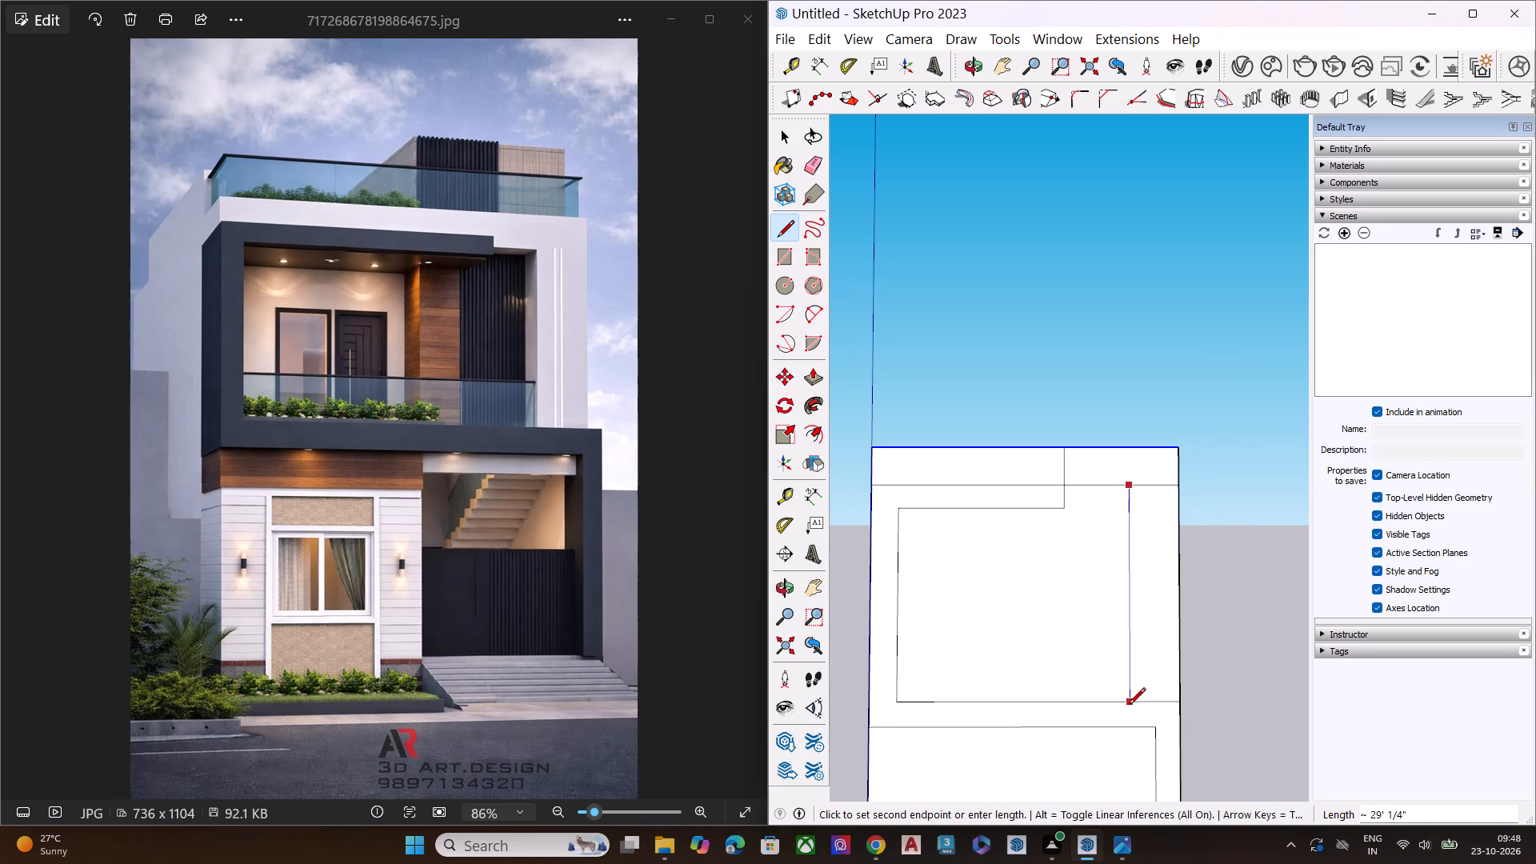
pyautogui.click(1129, 706)
pyautogui.press('space')
# Erase the short vertical line segment between the band line and the roof edge on the front face.
pyautogui.moveTo(1147, 557); pyautogui.dragTo(1145, 618, button='middle')
pyautogui.scroll(6, 1128, 476)
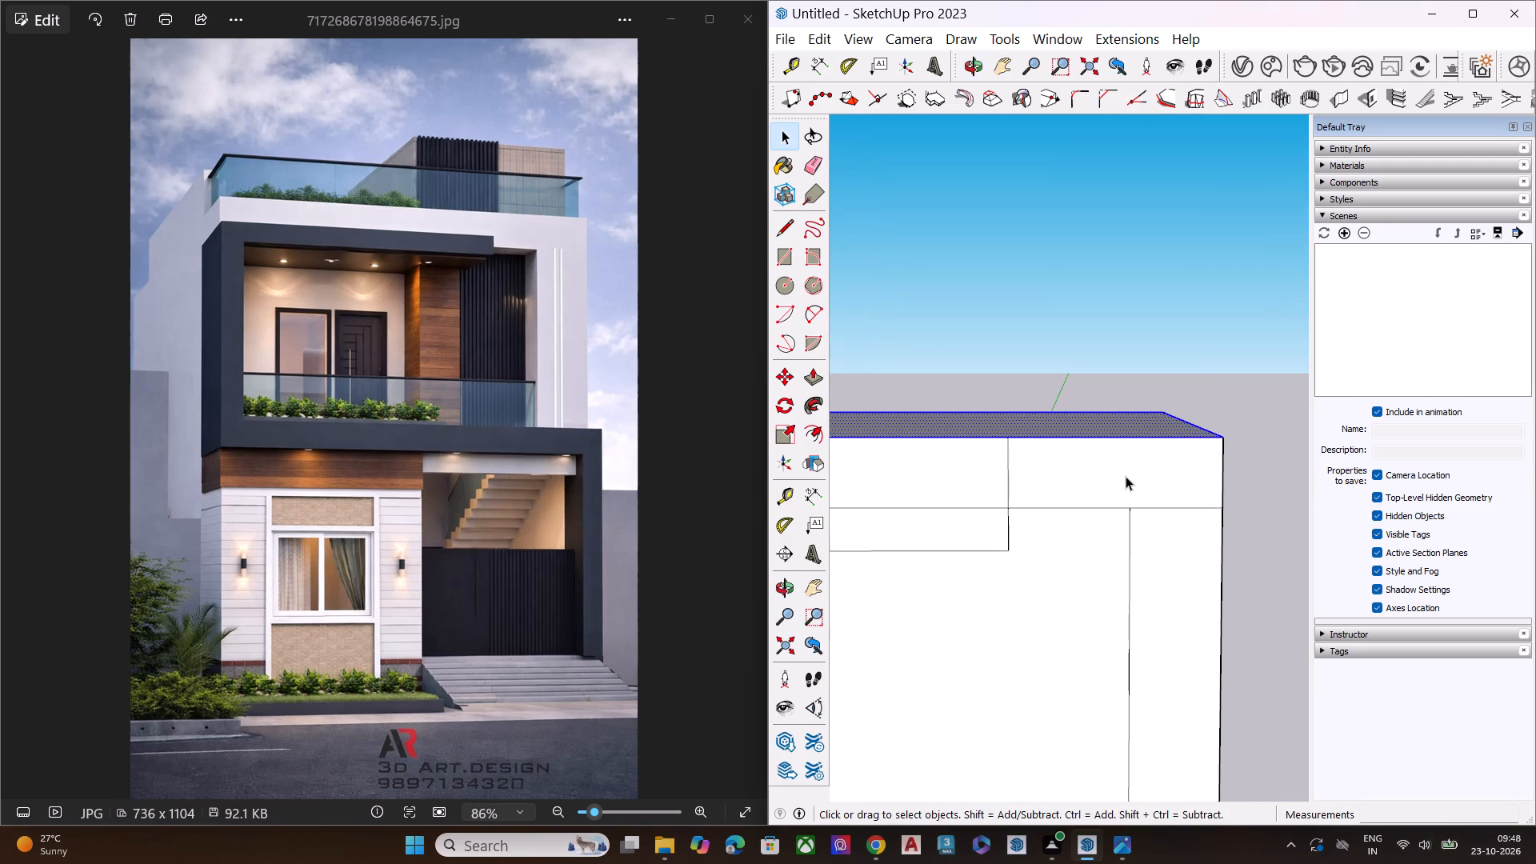
pyautogui.scroll(-3, 1180, 505)
pyautogui.scroll(1, 1187, 510)
pyautogui.scroll(-4, 1187, 510)
pyautogui.scroll(3, 1185, 514)
pyautogui.moveTo(1159, 509); pyautogui.dragTo(1302, 551, button='middle')
pyautogui.scroll(1, 1092, 467)
pyautogui.scroll(-2, 1092, 467)
pyautogui.scroll(4, 1092, 467)
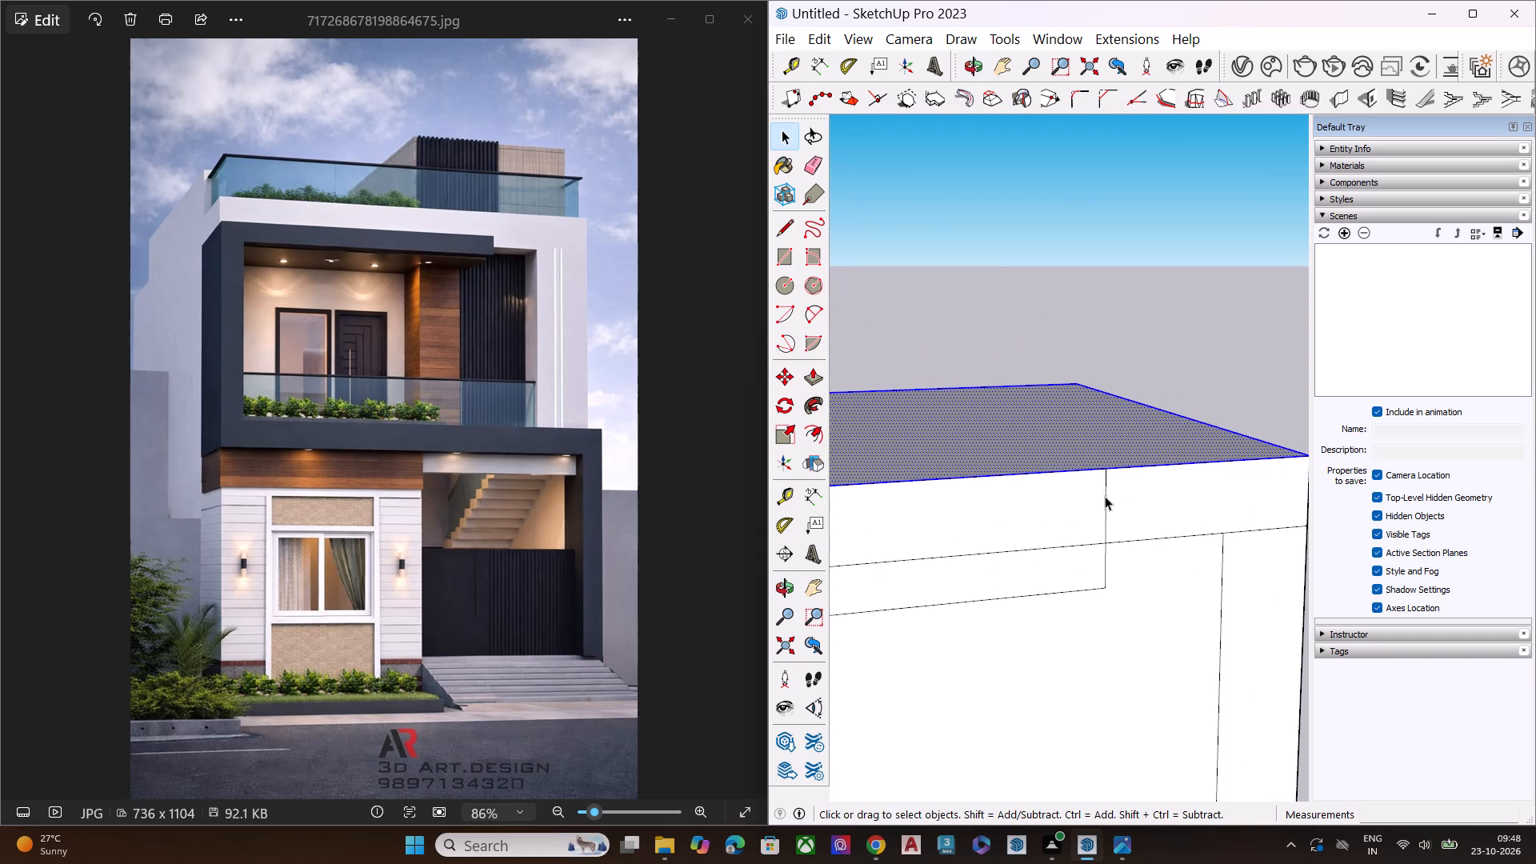
pyautogui.press('e')
pyautogui.click(1102, 502)
pyautogui.click(1107, 498)
pyautogui.press('space')
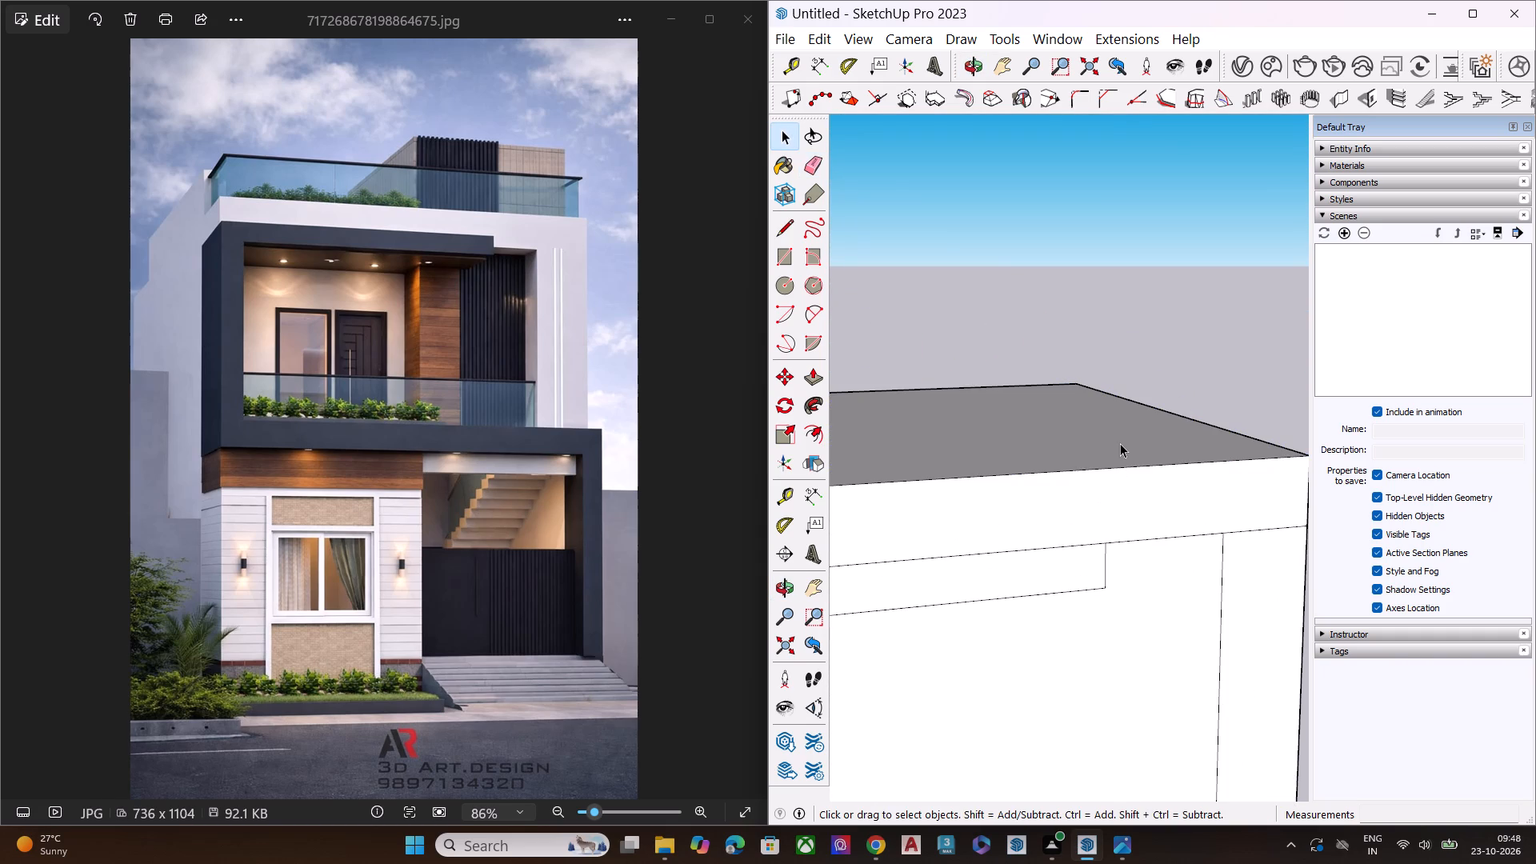
# Push/Pull the roof face down about 1' 2" to shorten the parapet band.
pyautogui.click(1120, 443)
pyautogui.press('p')
pyautogui.click(1119, 450)
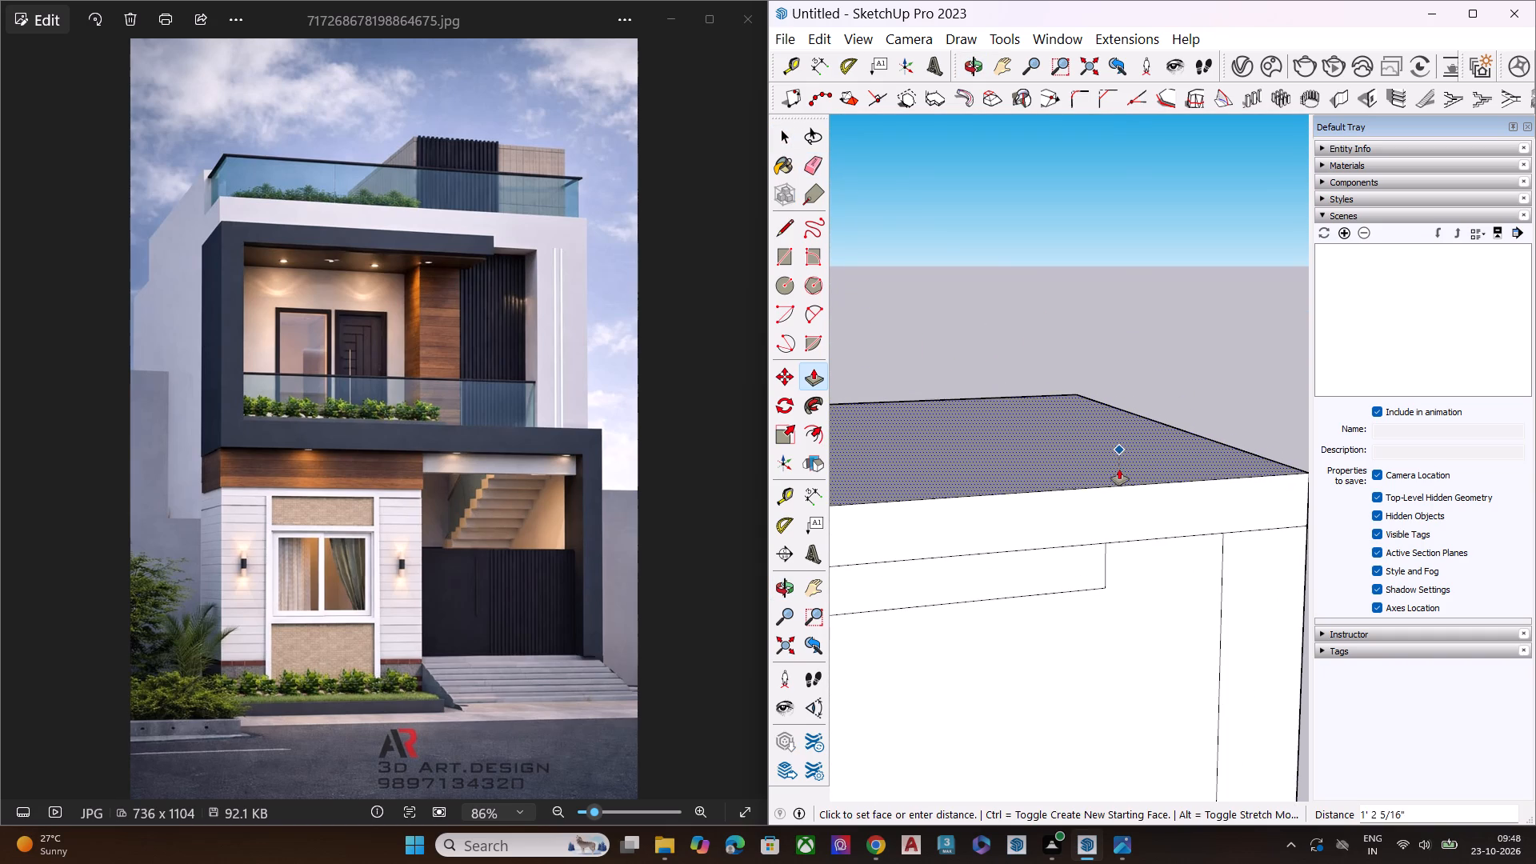
pyautogui.click(1119, 470)
pyautogui.press('space')
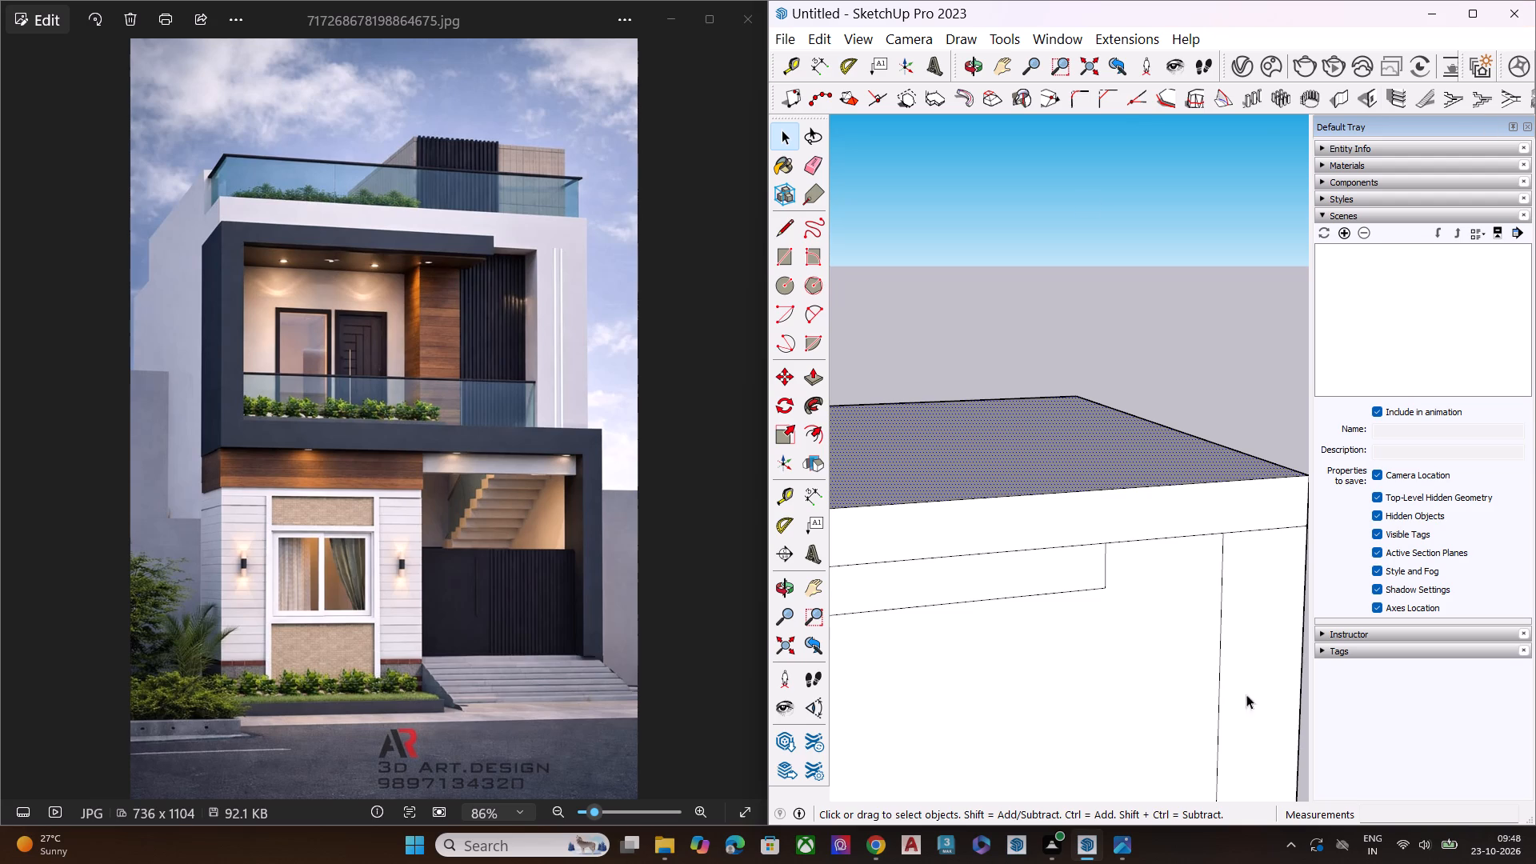
# Push/Pull the roof face slightly back up to make the parapet band a little taller.
pyautogui.scroll(-8, 1111, 426)
pyautogui.moveTo(1104, 561); pyautogui.dragTo(990, 486, button='middle')
pyautogui.scroll(2, 1114, 563)
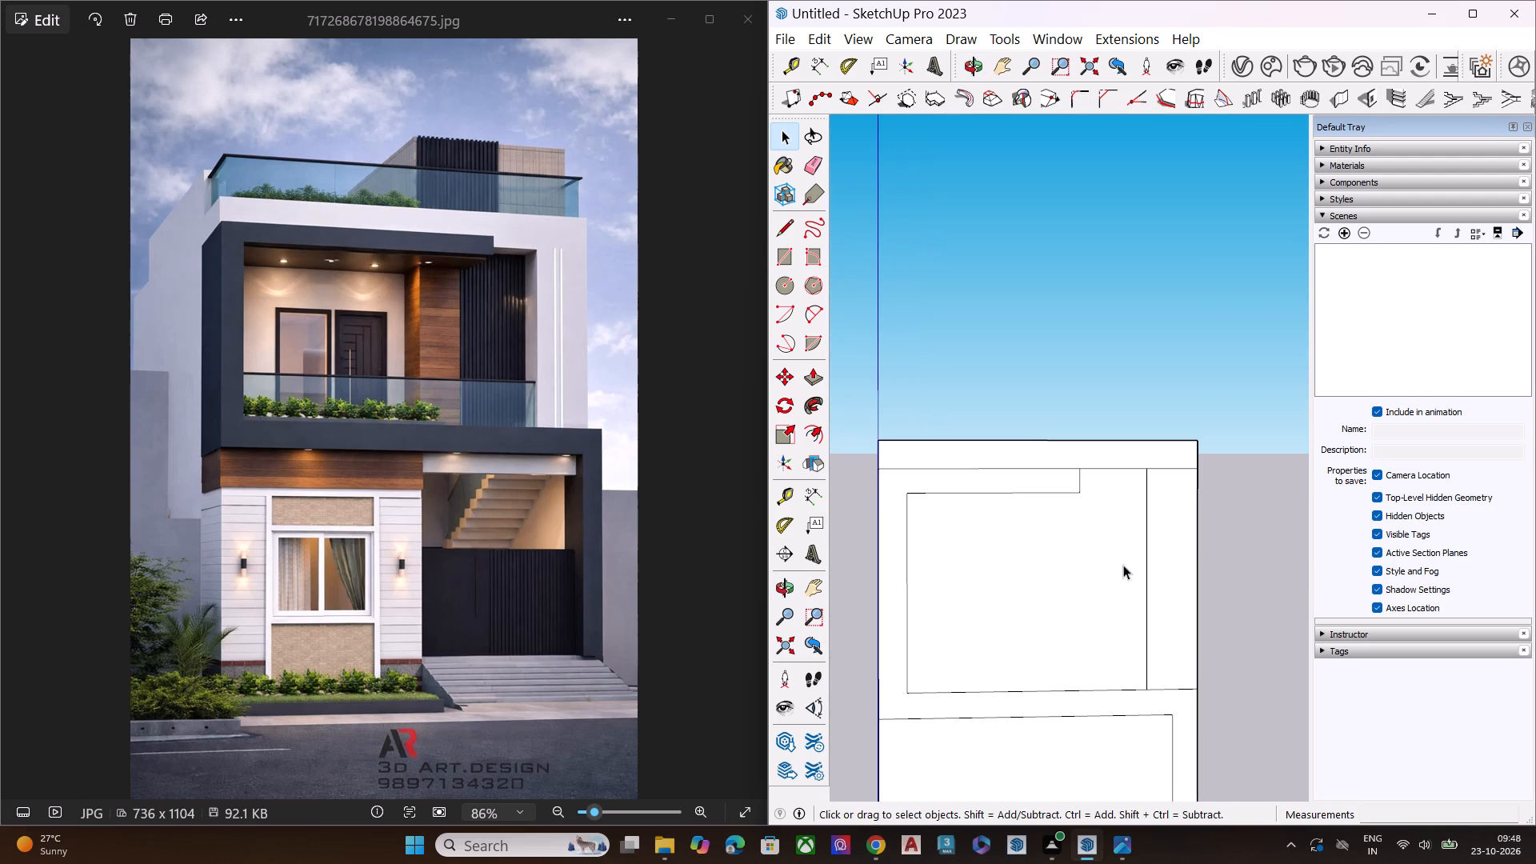
pyautogui.moveTo(1090, 442); pyautogui.dragTo(1096, 530, button='middle')
pyautogui.press('p')
pyautogui.click(1096, 446)
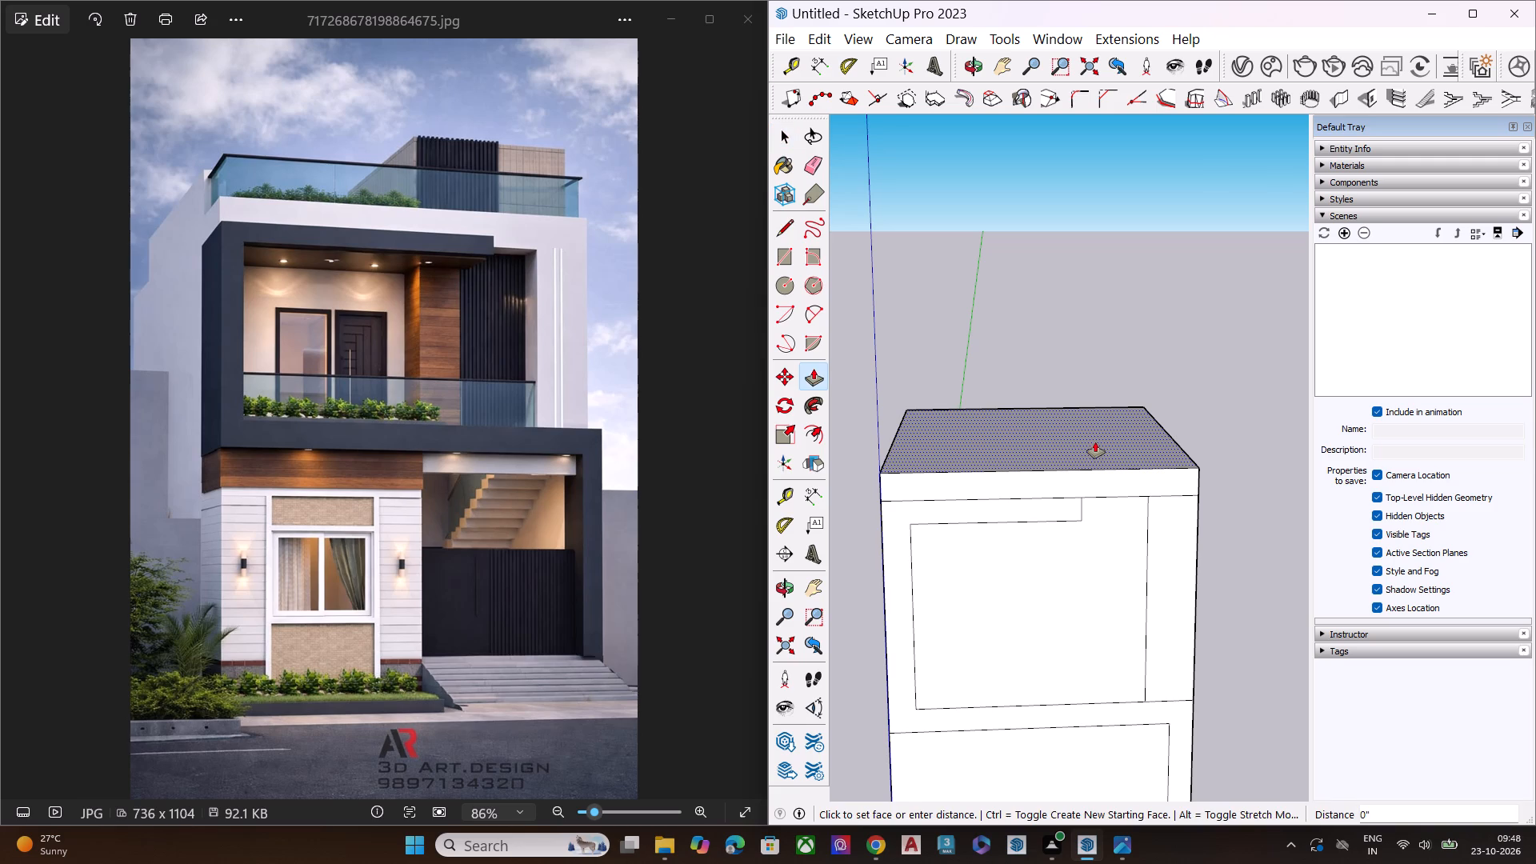
pyautogui.click(1094, 438)
pyautogui.press('space')
pyautogui.click(1226, 520)
# Draw a vertical line on the block's left side face, from the band line down past the S-frame's lower band, near the front corner.
pyautogui.moveTo(1178, 549); pyautogui.dragTo(1169, 434, button='middle')
pyautogui.scroll(5, 1054, 466)
pyautogui.scroll(-5, 1148, 503)
pyautogui.scroll(1, 1153, 506)
pyautogui.scroll(-3, 1154, 506)
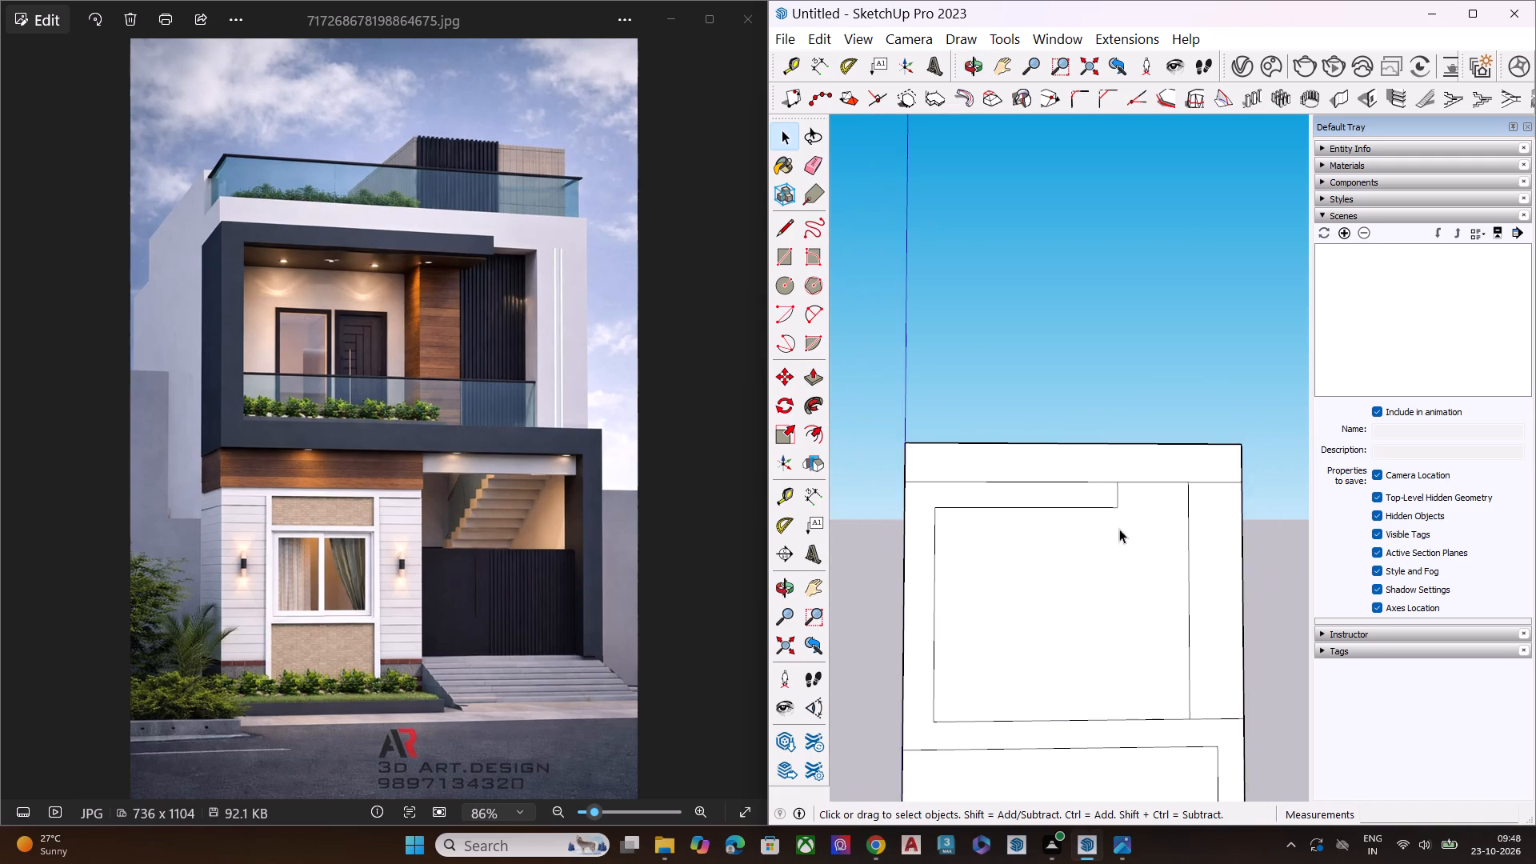
pyautogui.moveTo(1065, 542); pyautogui.dragTo(1359, 583, button='middle')
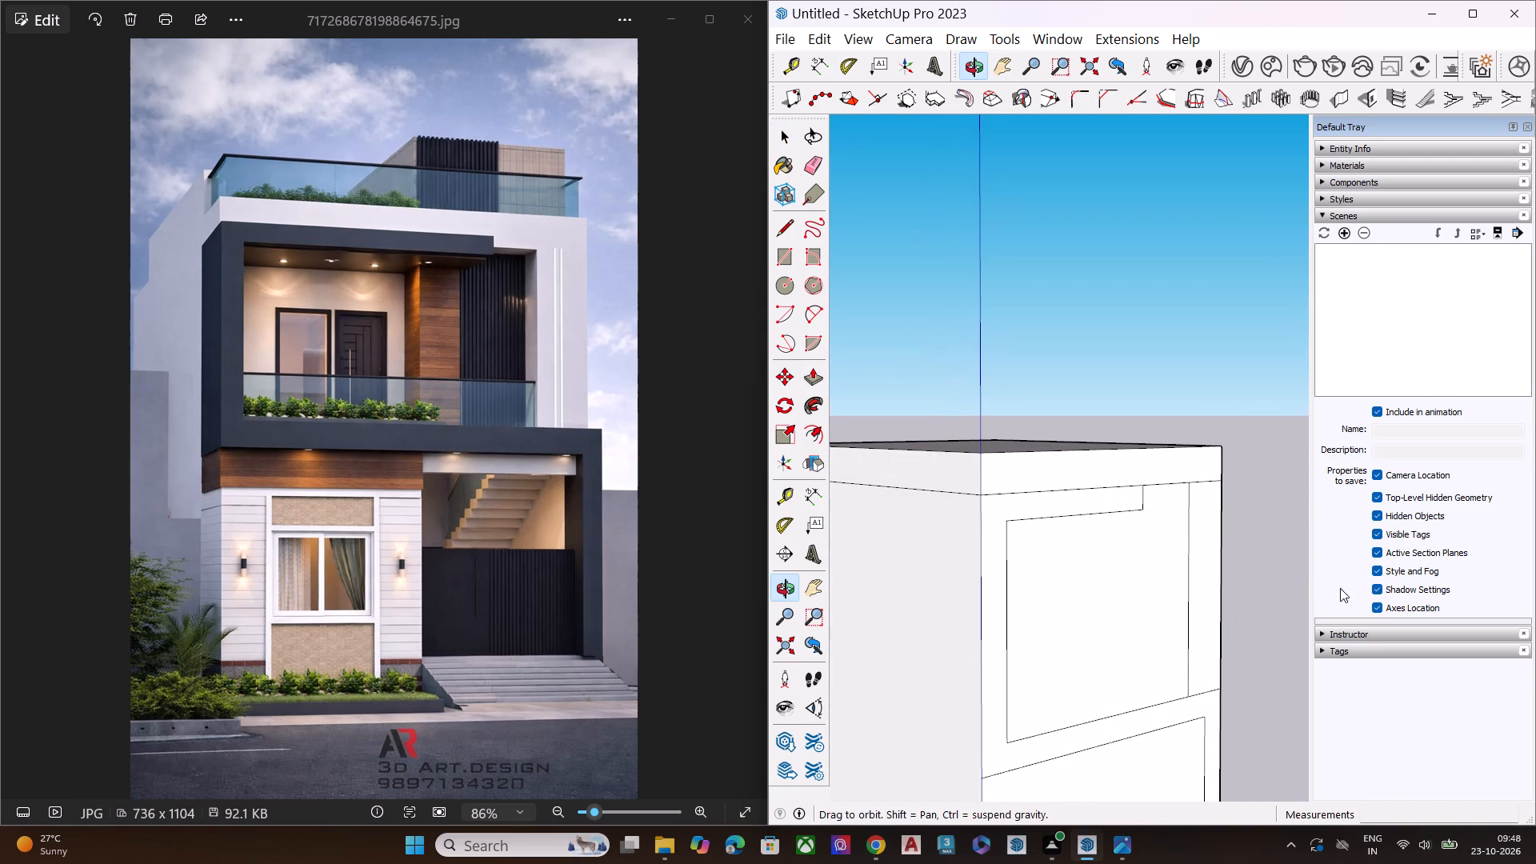
pyautogui.moveTo(970, 594); pyautogui.dragTo(1206, 581, button='middle')
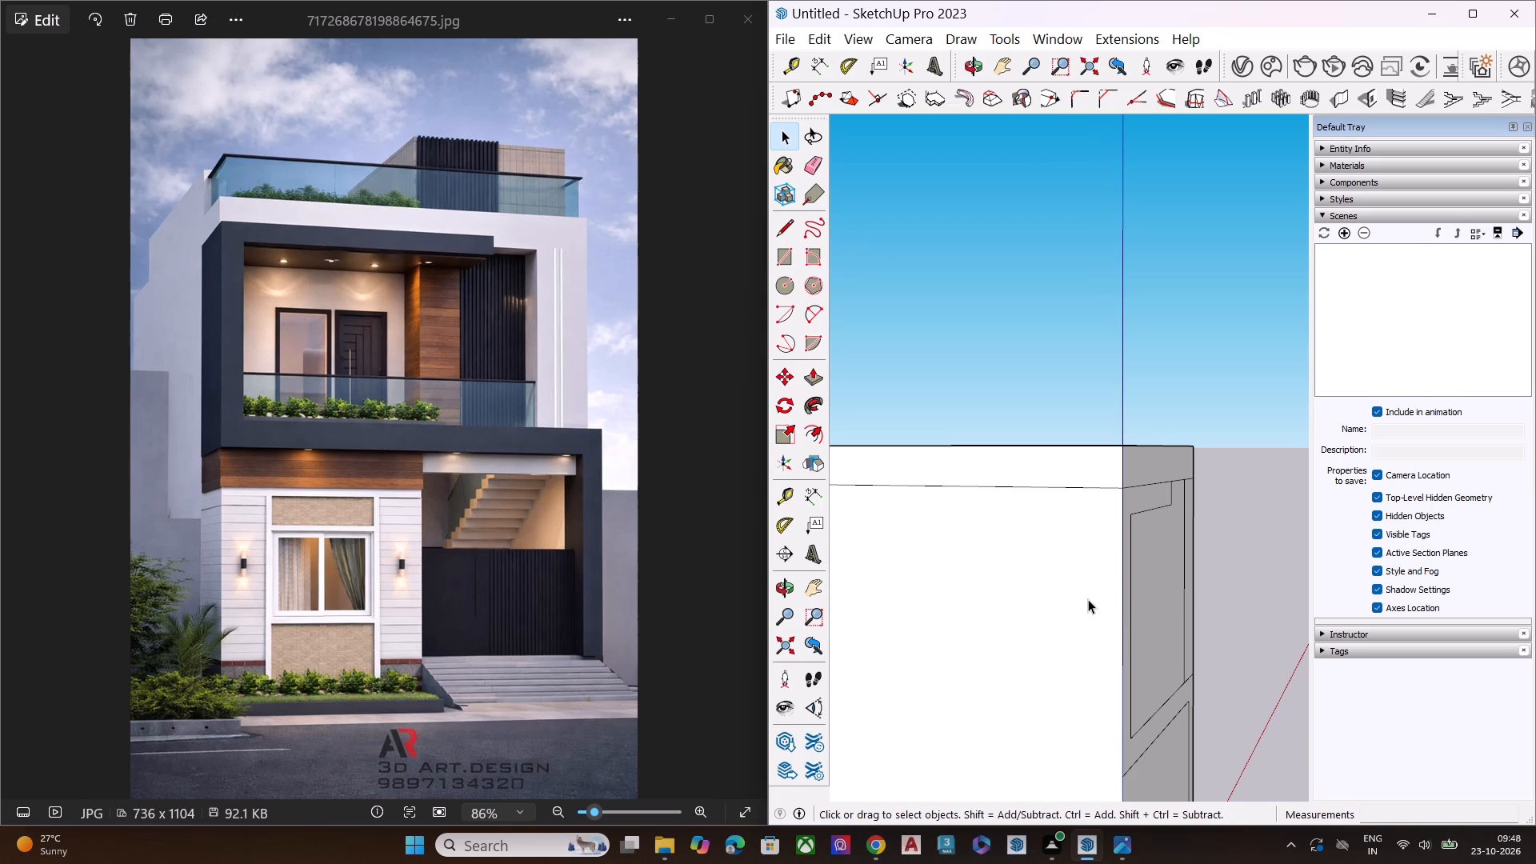
pyautogui.press('l')
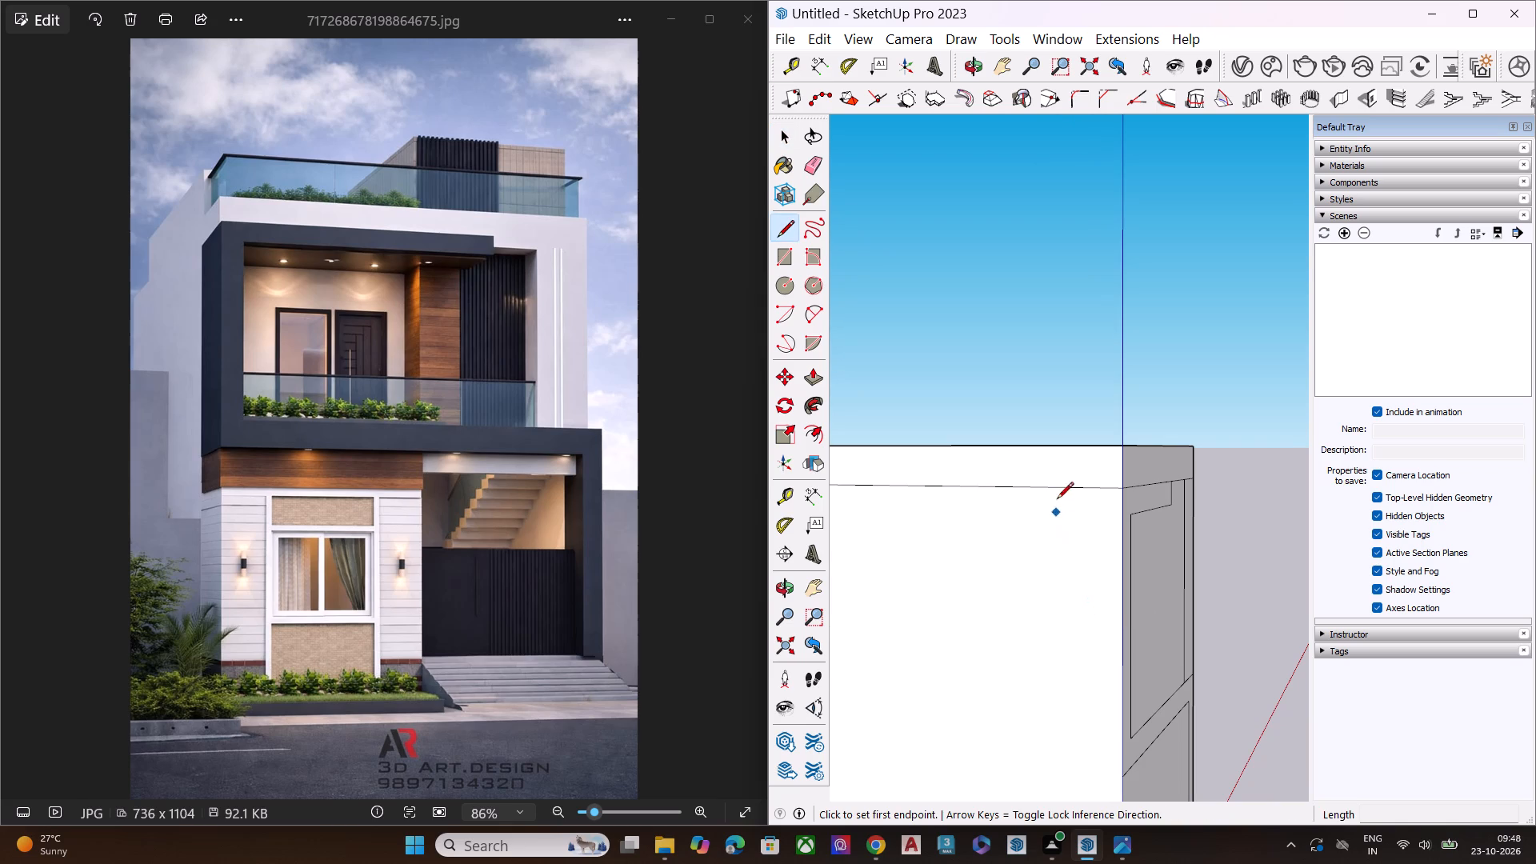
pyautogui.click(1050, 489)
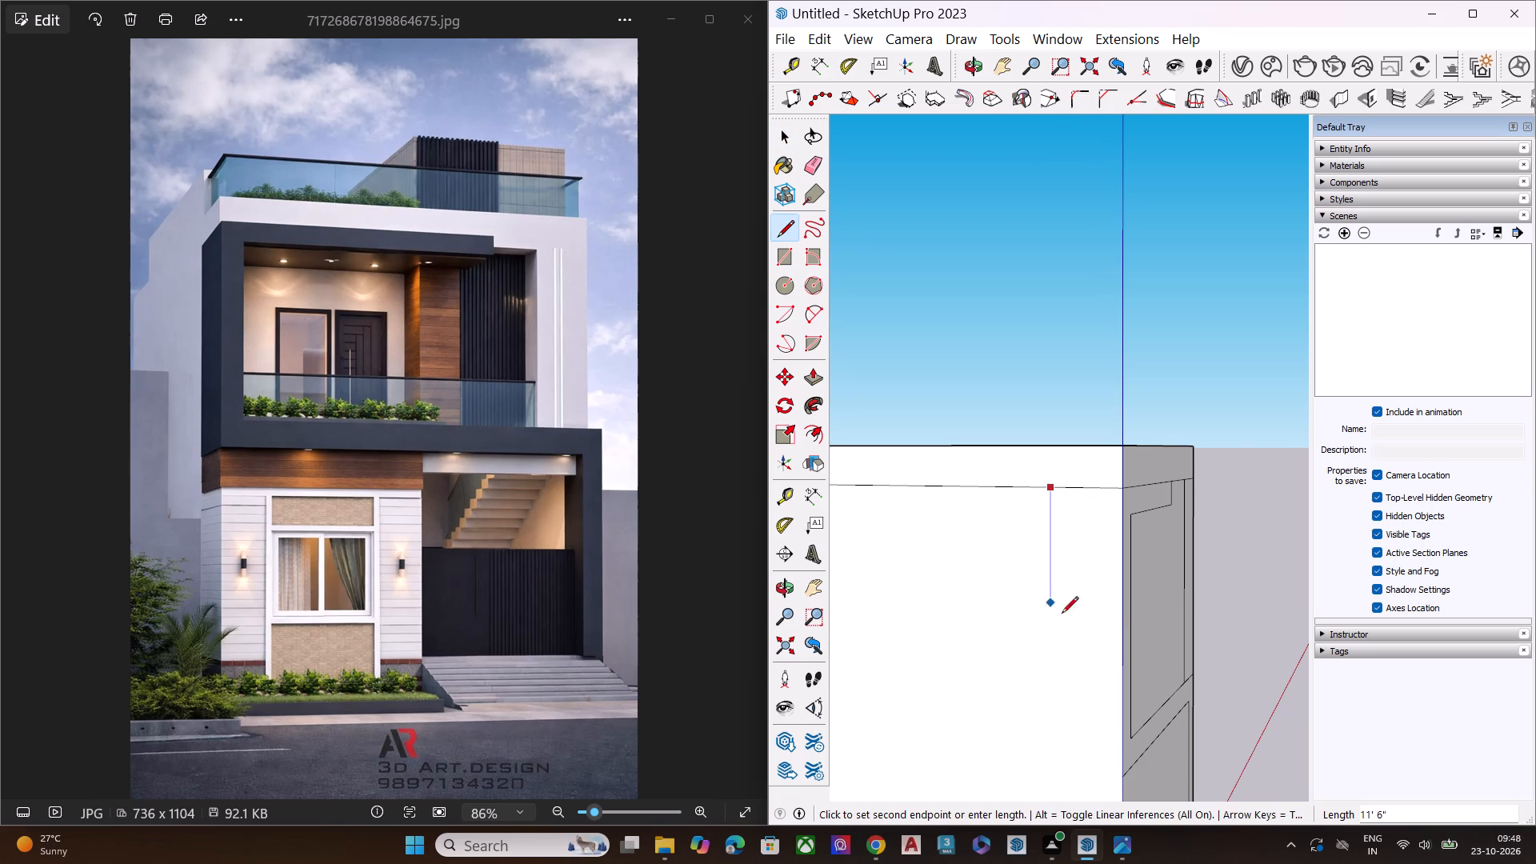
pyautogui.moveTo(1078, 754); pyautogui.dragTo(1110, 611, button='middle')
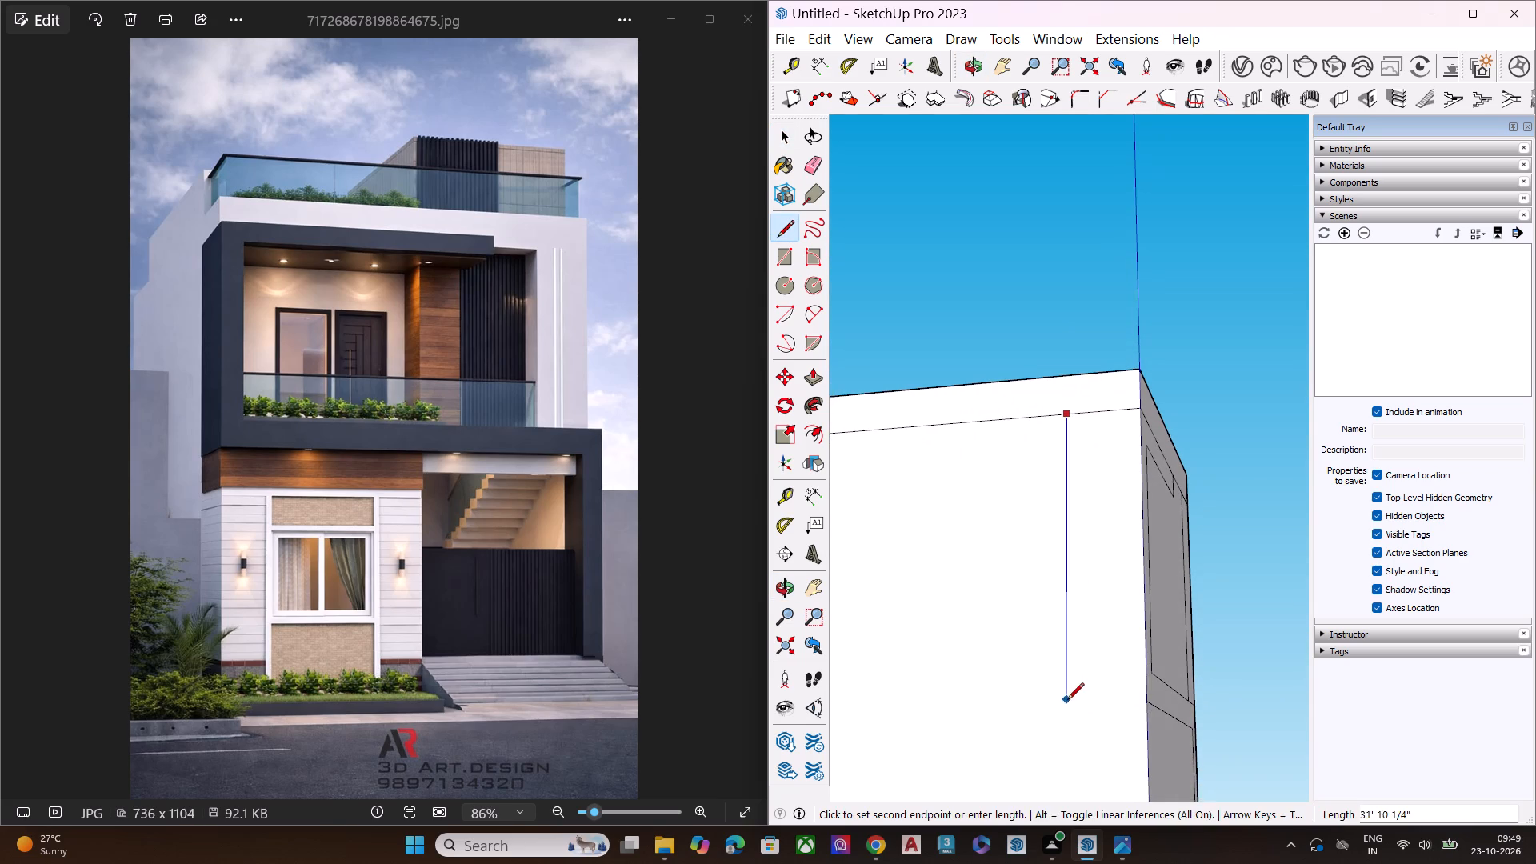
pyautogui.click(1065, 731)
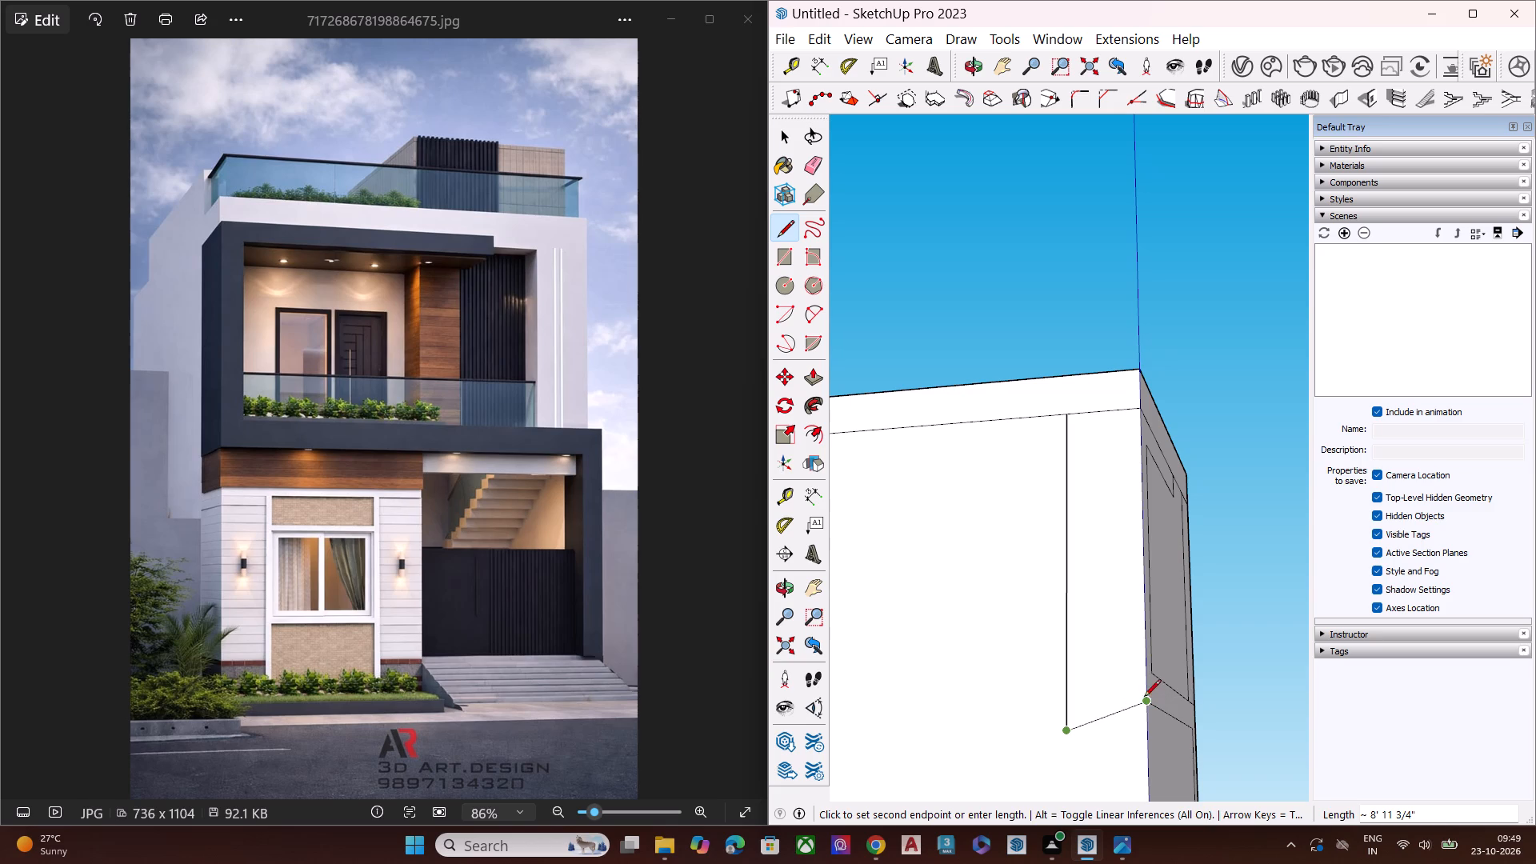
pyautogui.press('space')
# Draw a horizontal line on the side face from the lower band's corner endpoint across the vertical line.
pyautogui.press('l')
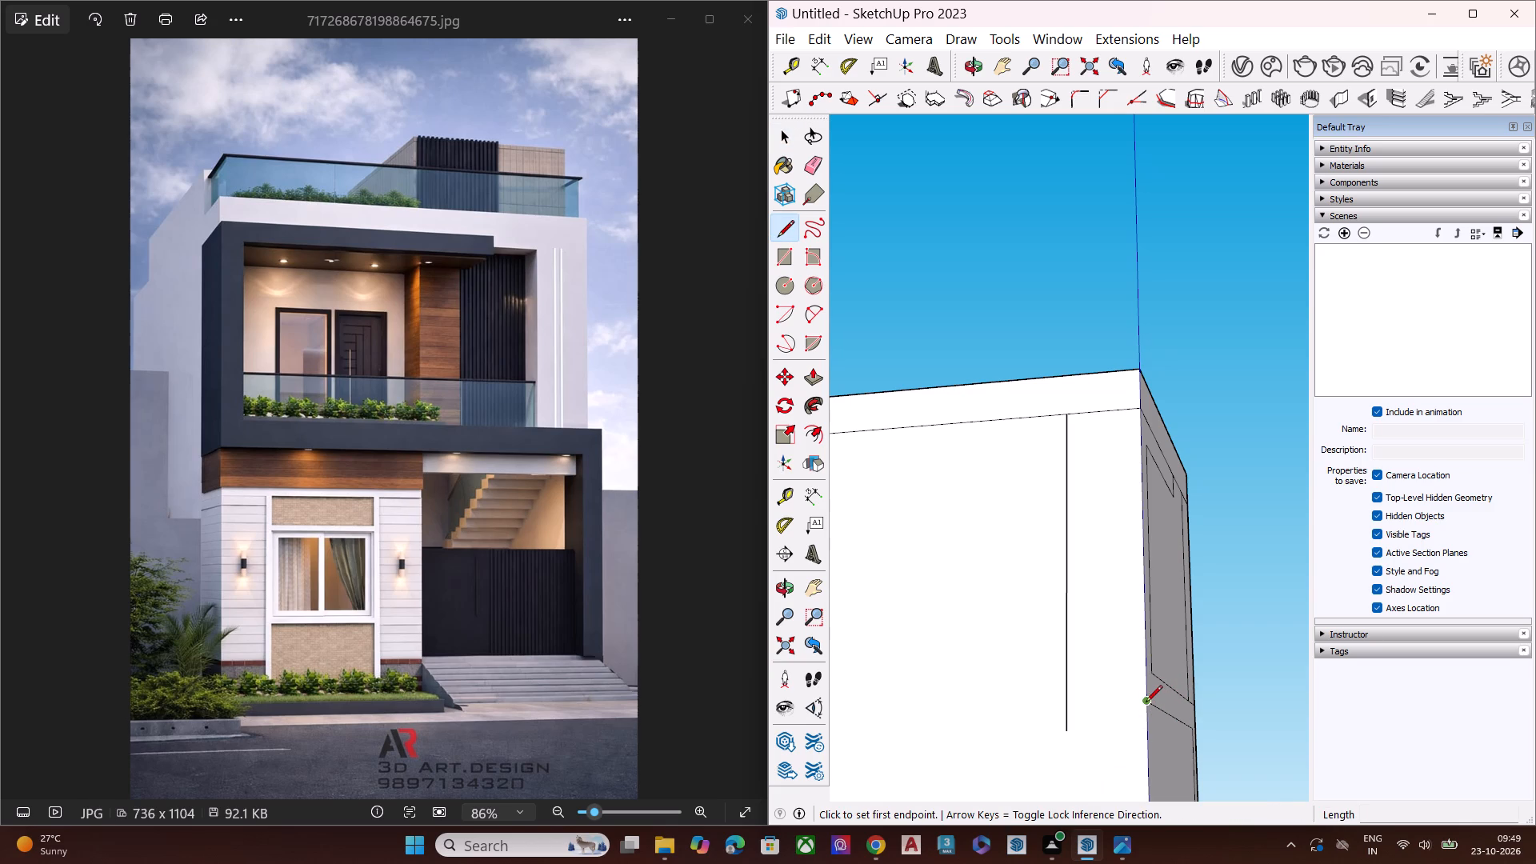
pyautogui.click(1146, 703)
pyautogui.click(1029, 694)
pyautogui.press('space')
# Erase the overshooting ends of the vertical and horizontal lines where they cross on the side face.
pyautogui.press('e')
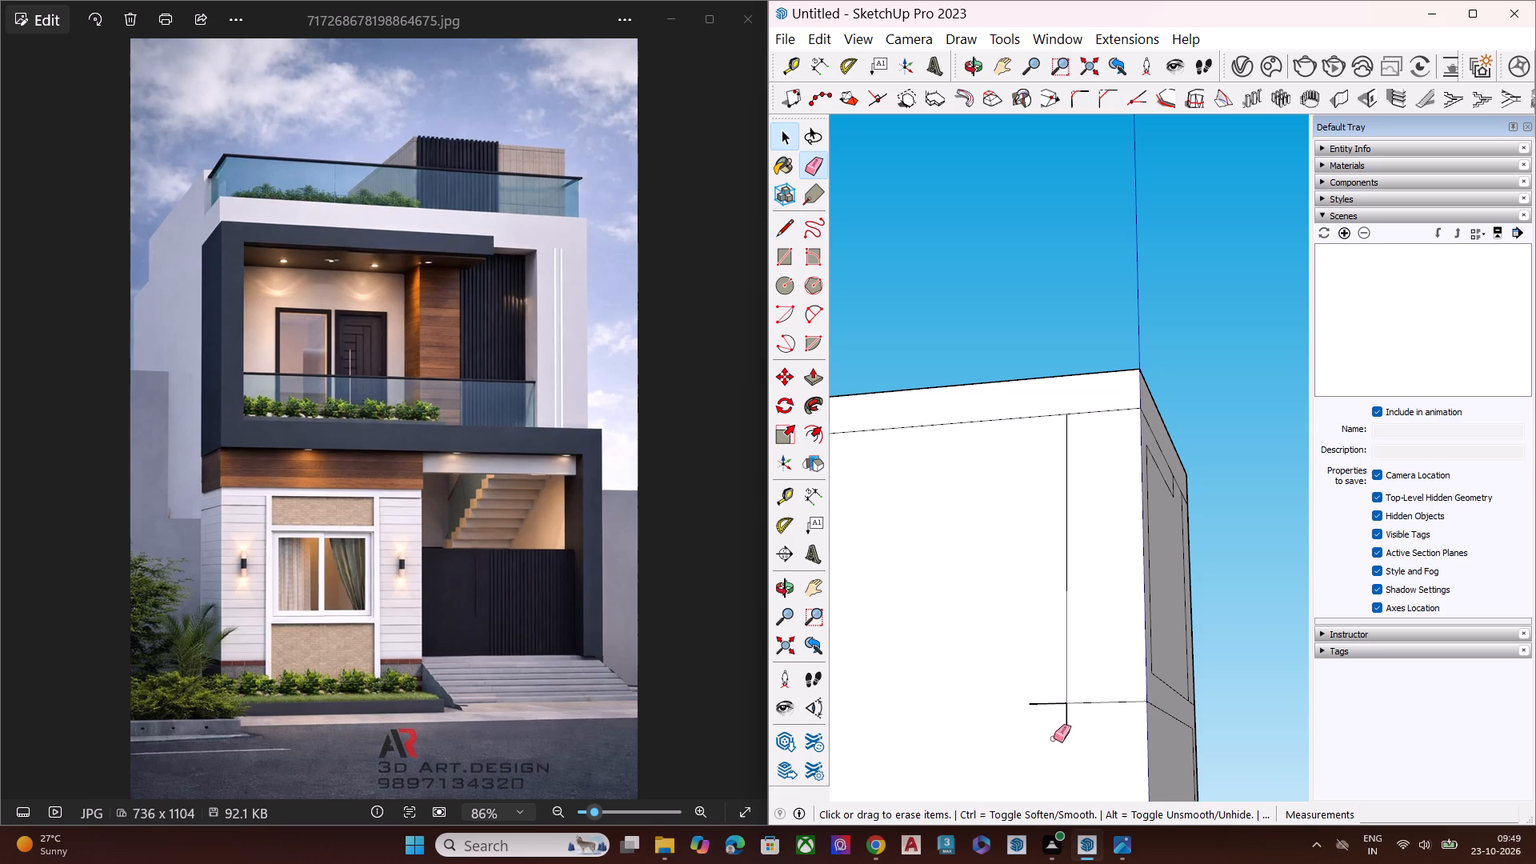
pyautogui.click(1066, 721)
pyautogui.click(1046, 702)
pyautogui.press('space')
# Examine the frame outline on the front and side faces, checking the extent of the upper balcony opening's face.
pyautogui.scroll(-5, 1064, 690)
pyautogui.scroll(1, 1064, 690)
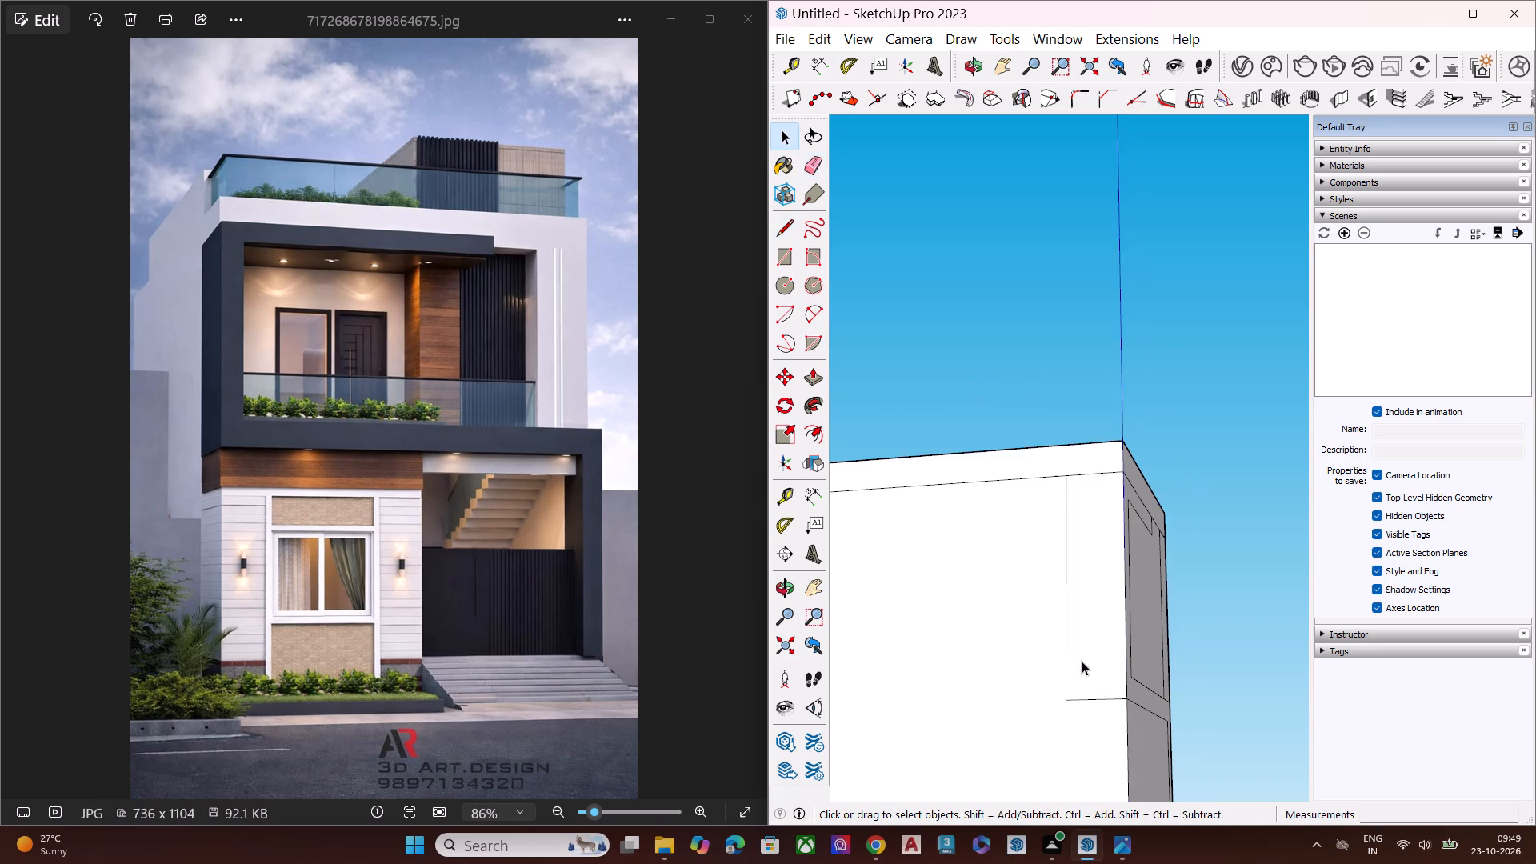
pyautogui.moveTo(1089, 641); pyautogui.dragTo(957, 778, button='middle')
pyautogui.scroll(-5, 1074, 634)
pyautogui.moveTo(1126, 664); pyautogui.dragTo(952, 683, button='middle')
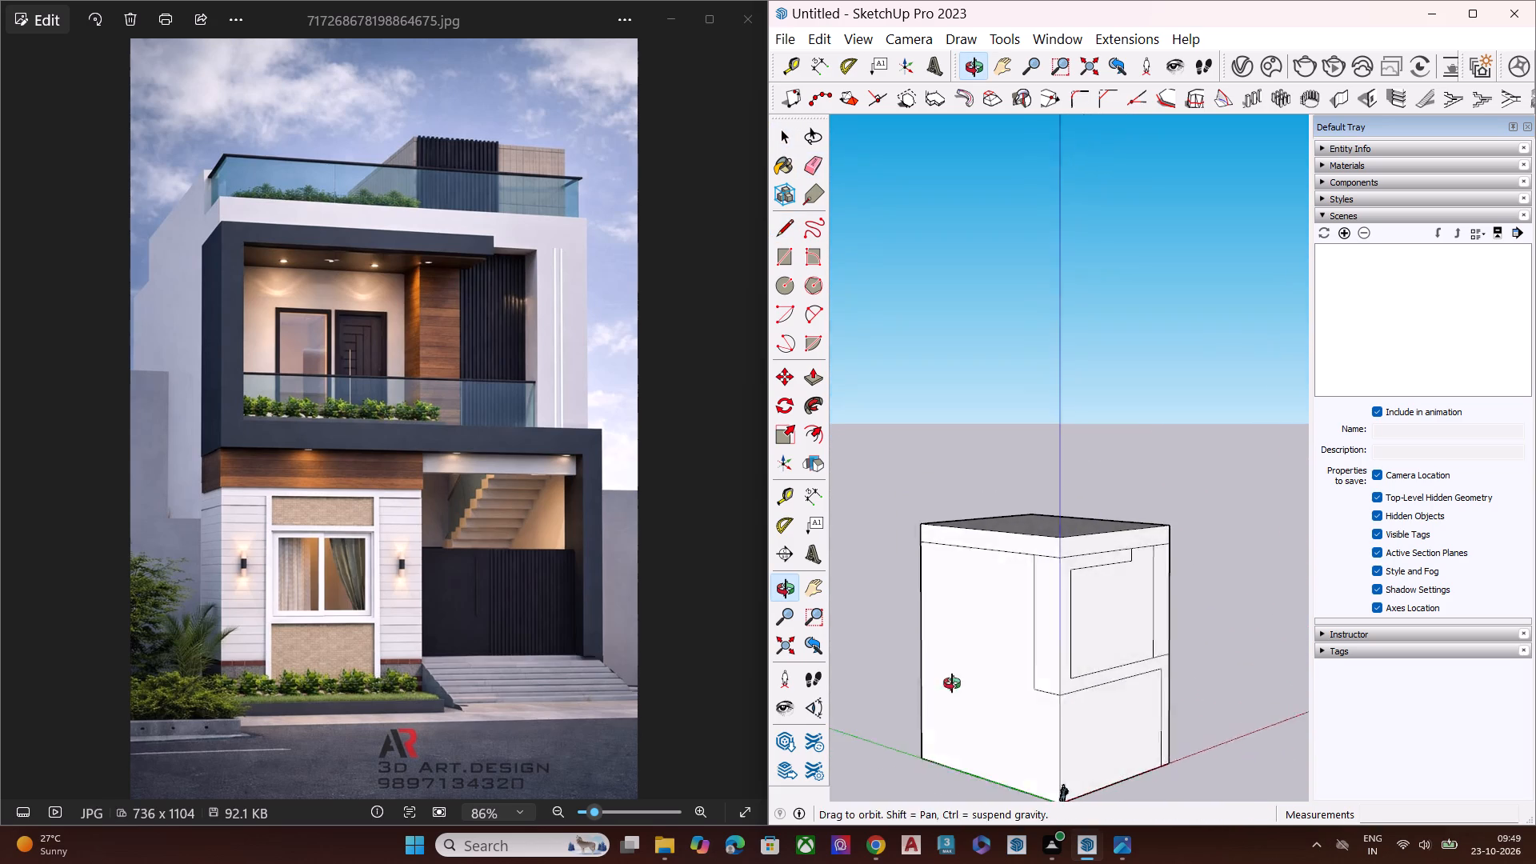
pyautogui.moveTo(952, 683); pyautogui.dragTo(916, 683, button='middle')
pyautogui.scroll(6, 1011, 538)
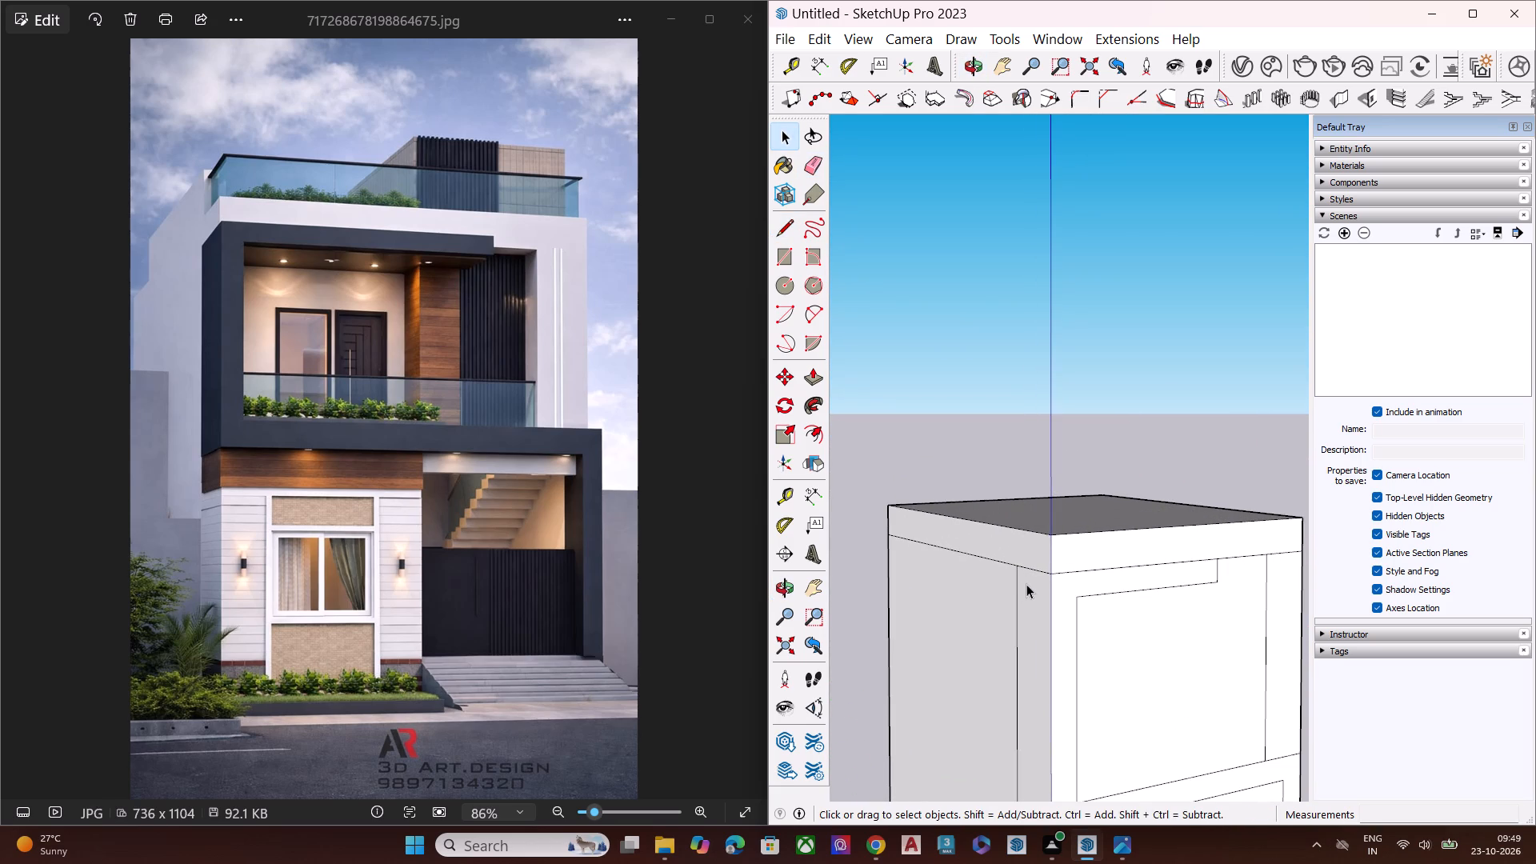
pyautogui.scroll(-5, 1035, 521)
pyautogui.scroll(2, 1037, 530)
pyautogui.scroll(-2, 1037, 530)
pyautogui.moveTo(1082, 737); pyautogui.dragTo(920, 639, button='middle')
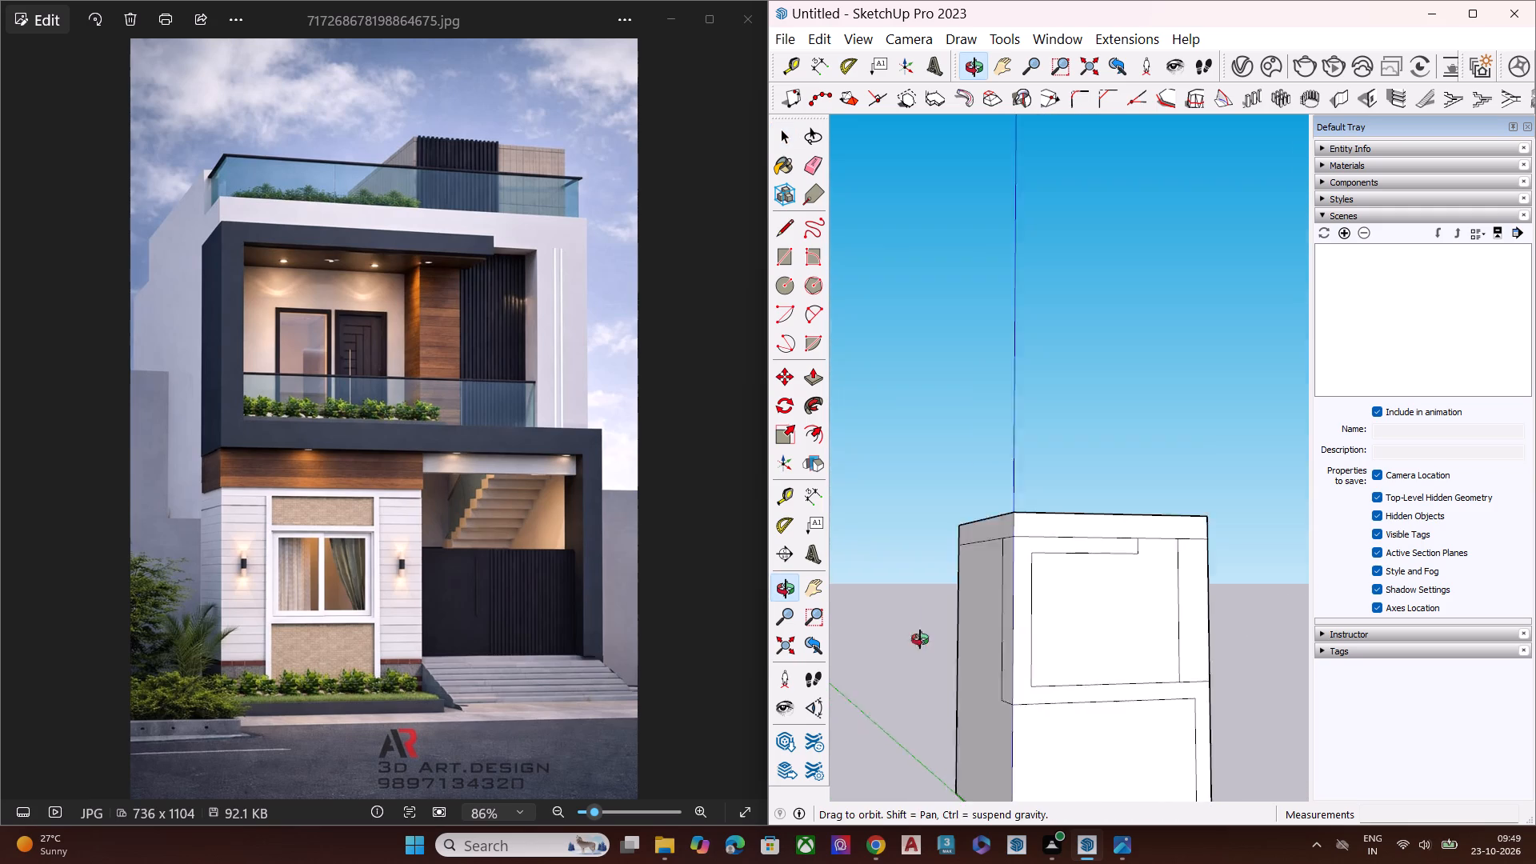
pyautogui.moveTo(920, 639); pyautogui.dragTo(906, 630, button='middle')
pyautogui.scroll(-7, 1083, 575)
pyautogui.scroll(5, 1066, 710)
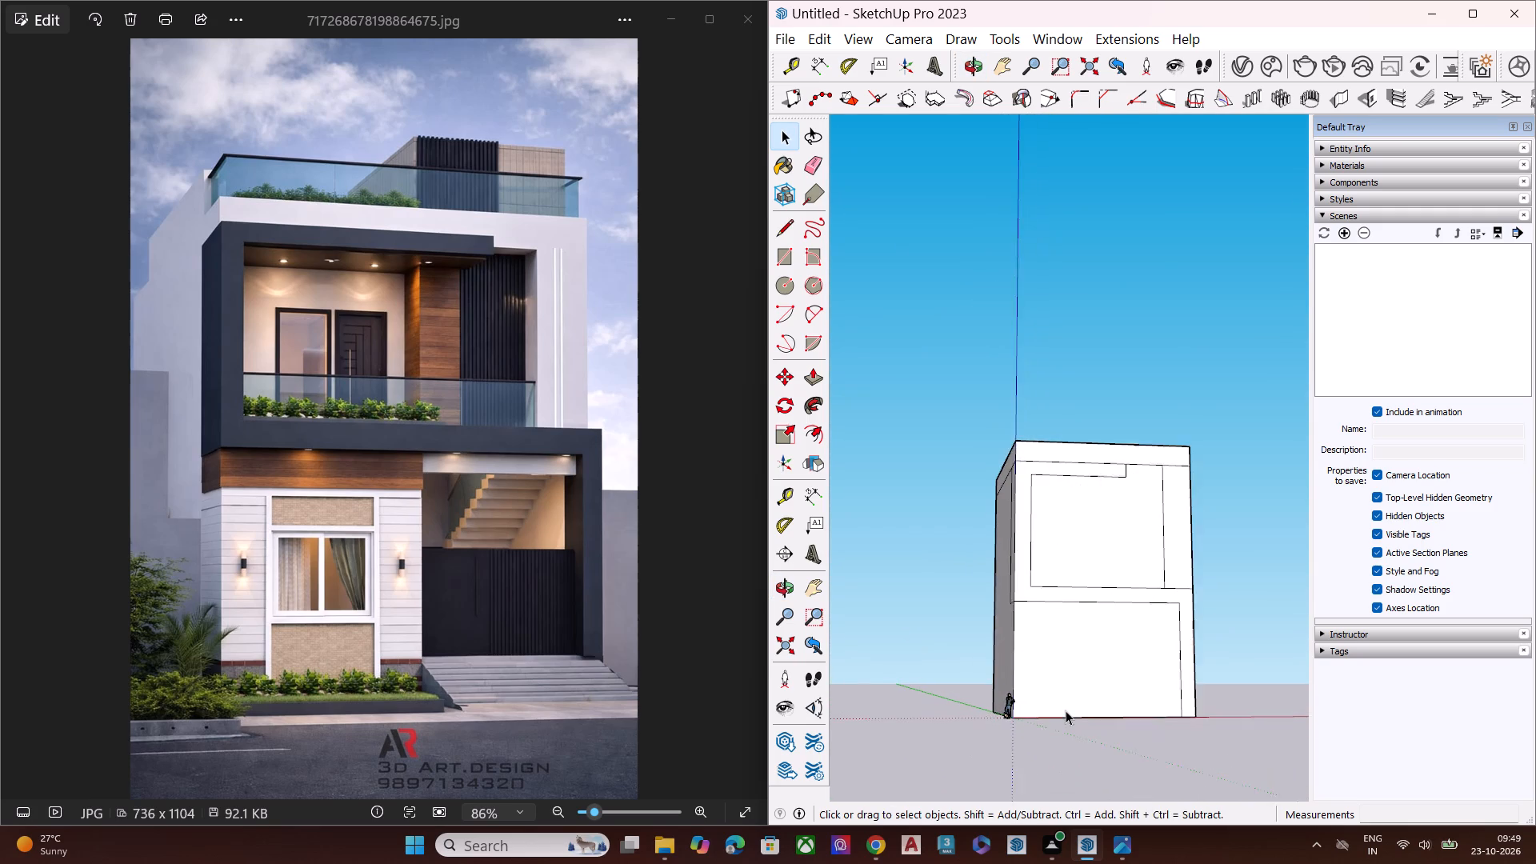
pyautogui.scroll(2, 1066, 710)
pyautogui.moveTo(1053, 604); pyautogui.dragTo(1087, 696, button='middle')
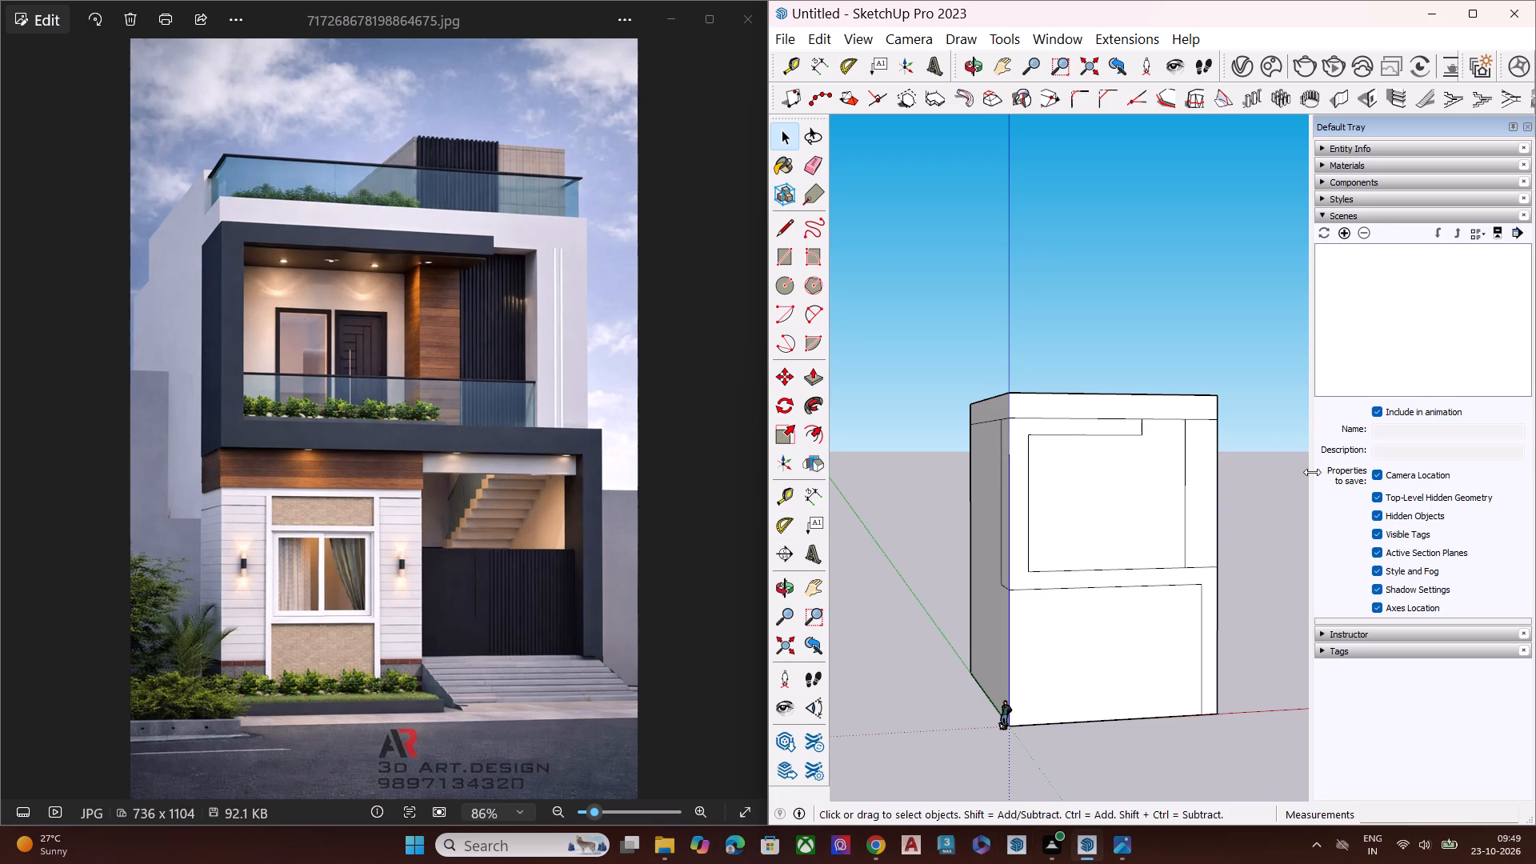
pyautogui.scroll(-4, 938, 458)
pyautogui.scroll(1, 923, 474)
pyautogui.scroll(-2, 922, 476)
pyautogui.scroll(1, 922, 476)
pyautogui.scroll(-2, 914, 487)
pyautogui.moveTo(1002, 574); pyautogui.dragTo(1062, 669, button='middle')
pyautogui.scroll(4, 1145, 422)
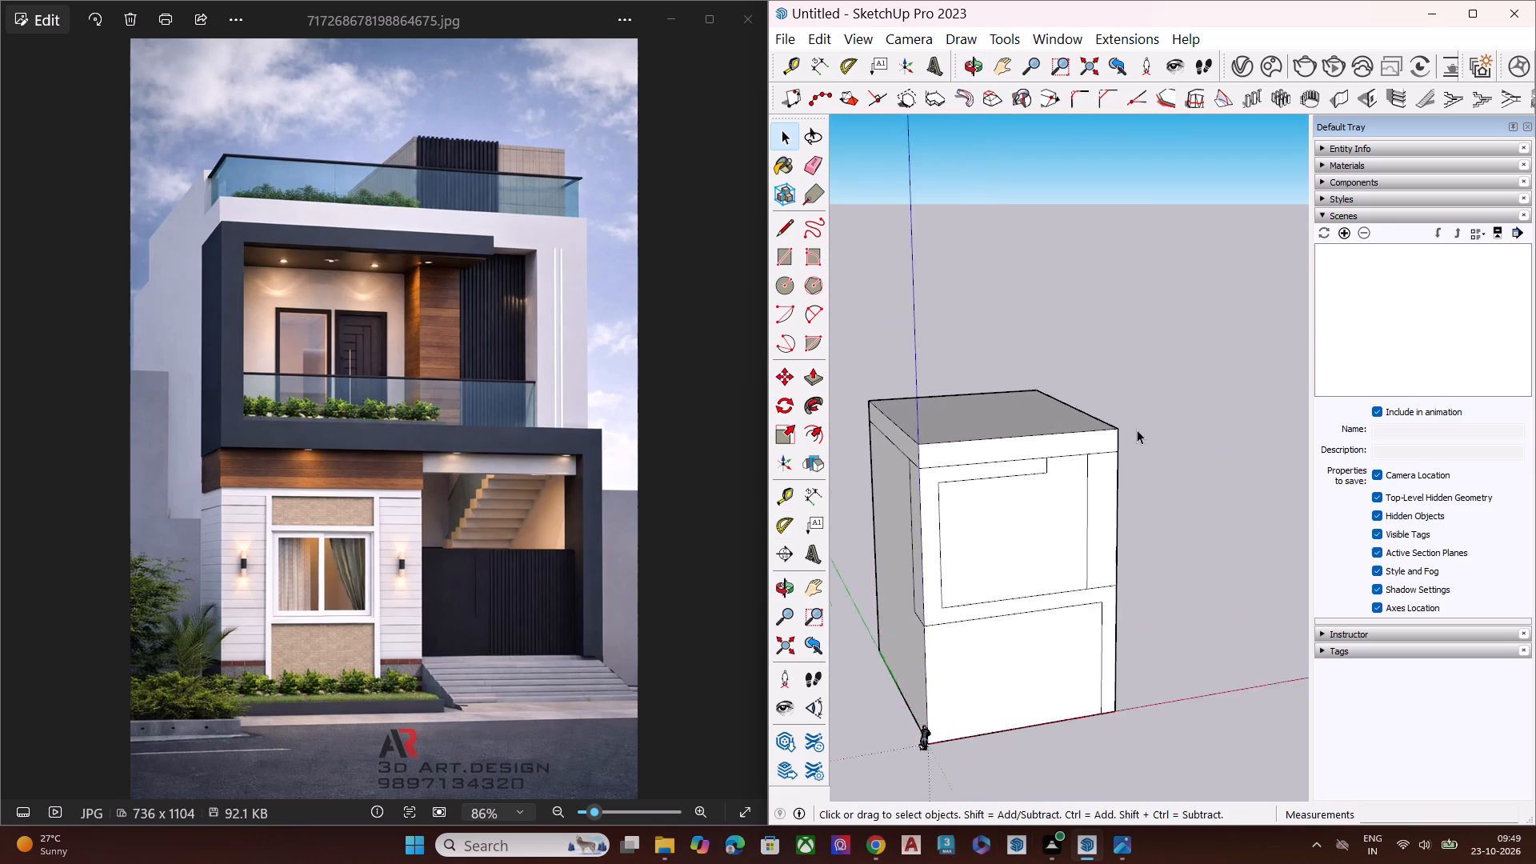
pyautogui.scroll(3, 1137, 430)
pyautogui.scroll(4, 1049, 464)
pyautogui.moveTo(1074, 520); pyautogui.dragTo(1095, 488, button='middle')
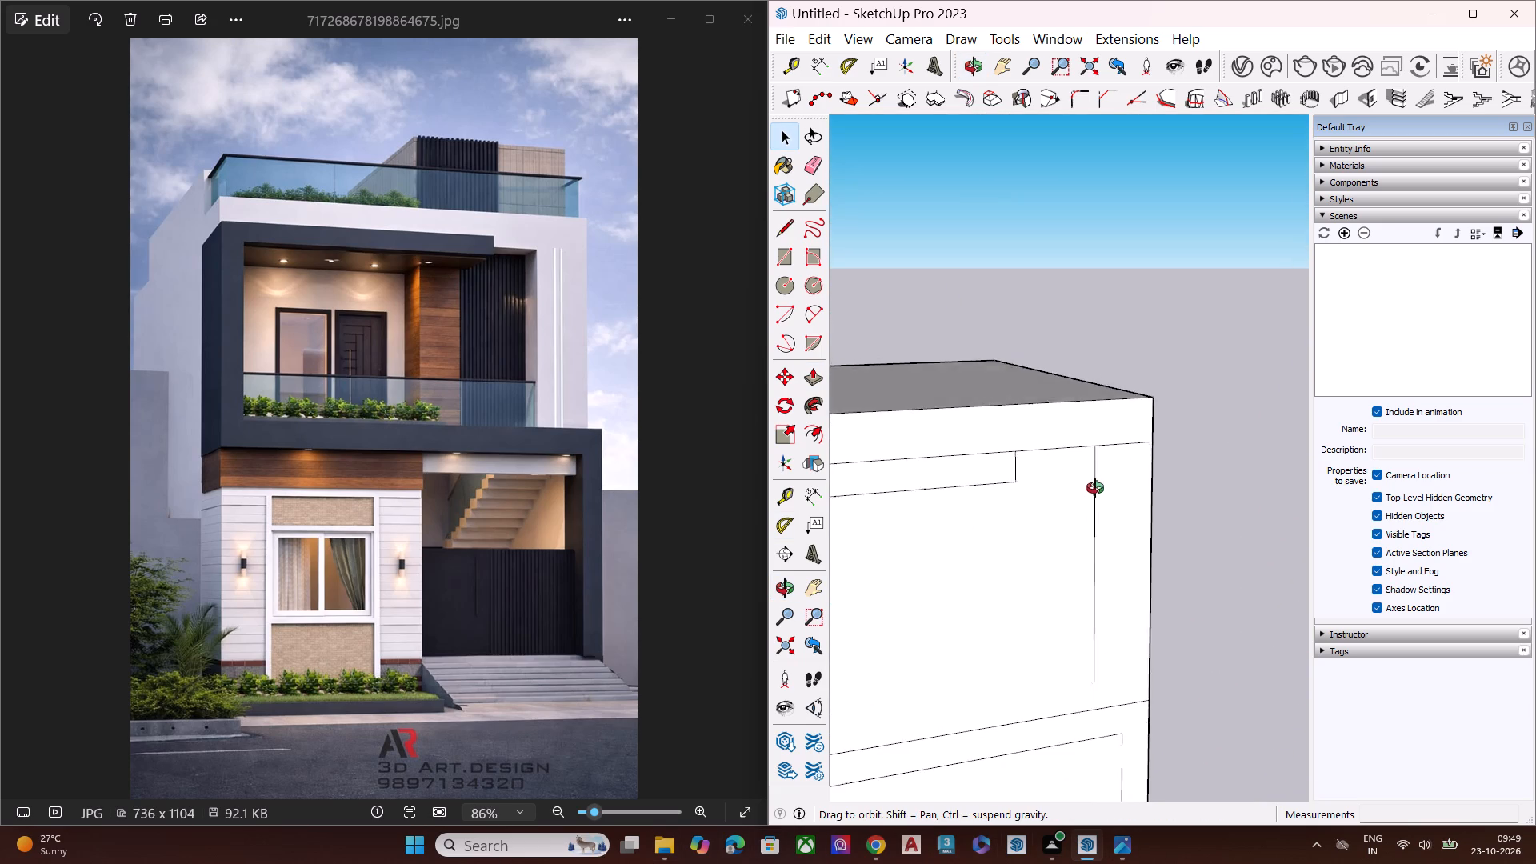
pyautogui.moveTo(1095, 488); pyautogui.dragTo(1204, 438, button='middle')
pyautogui.click(1032, 574)
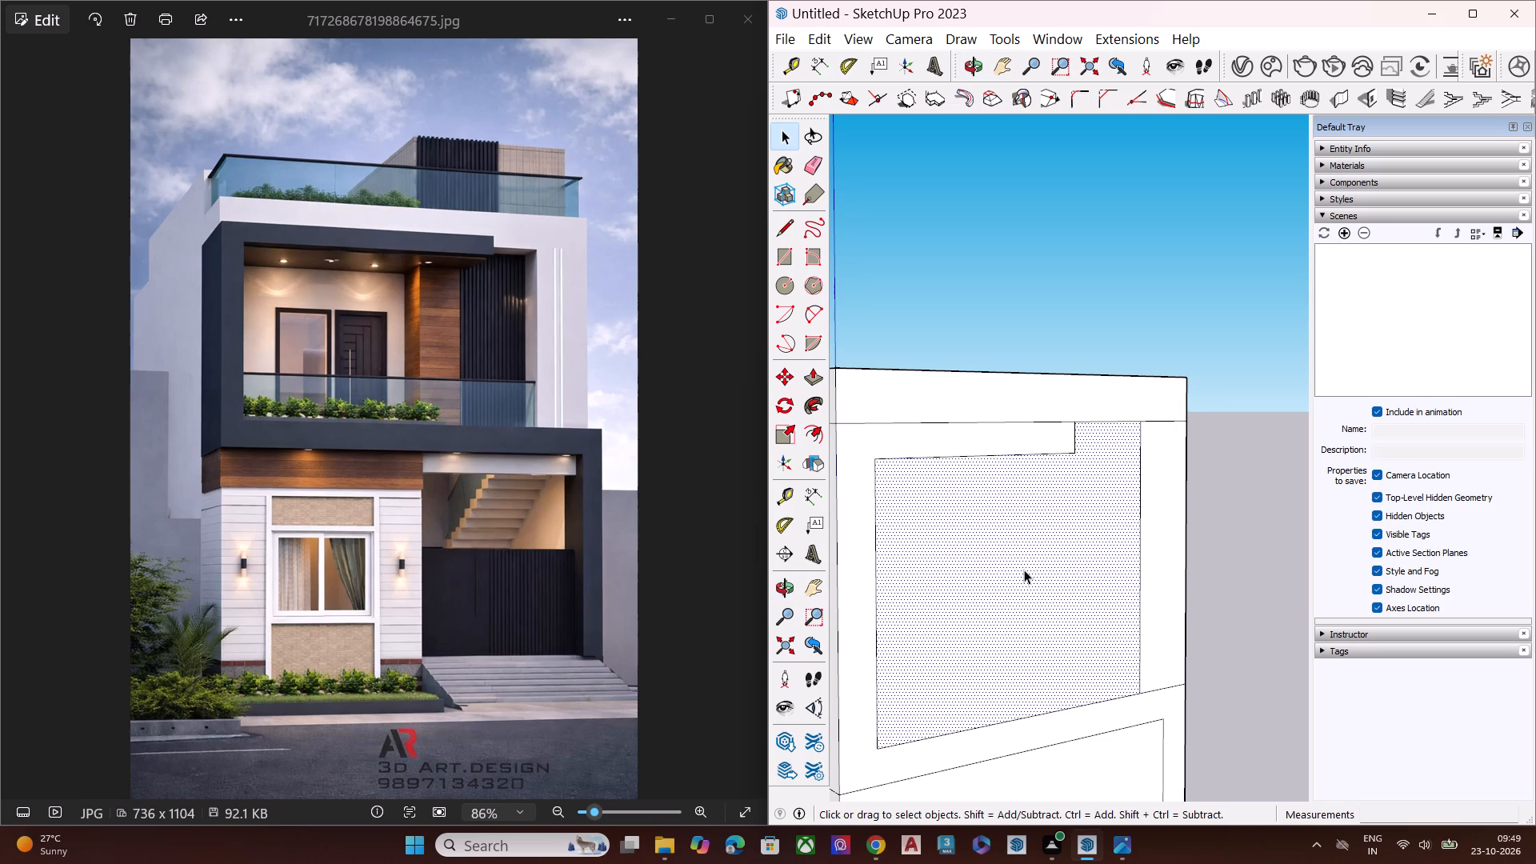
pyautogui.click(1024, 570)
# Push/Pull the S-frame's front face outward about 2 feet from the building front.
pyautogui.scroll(-3, 1122, 458)
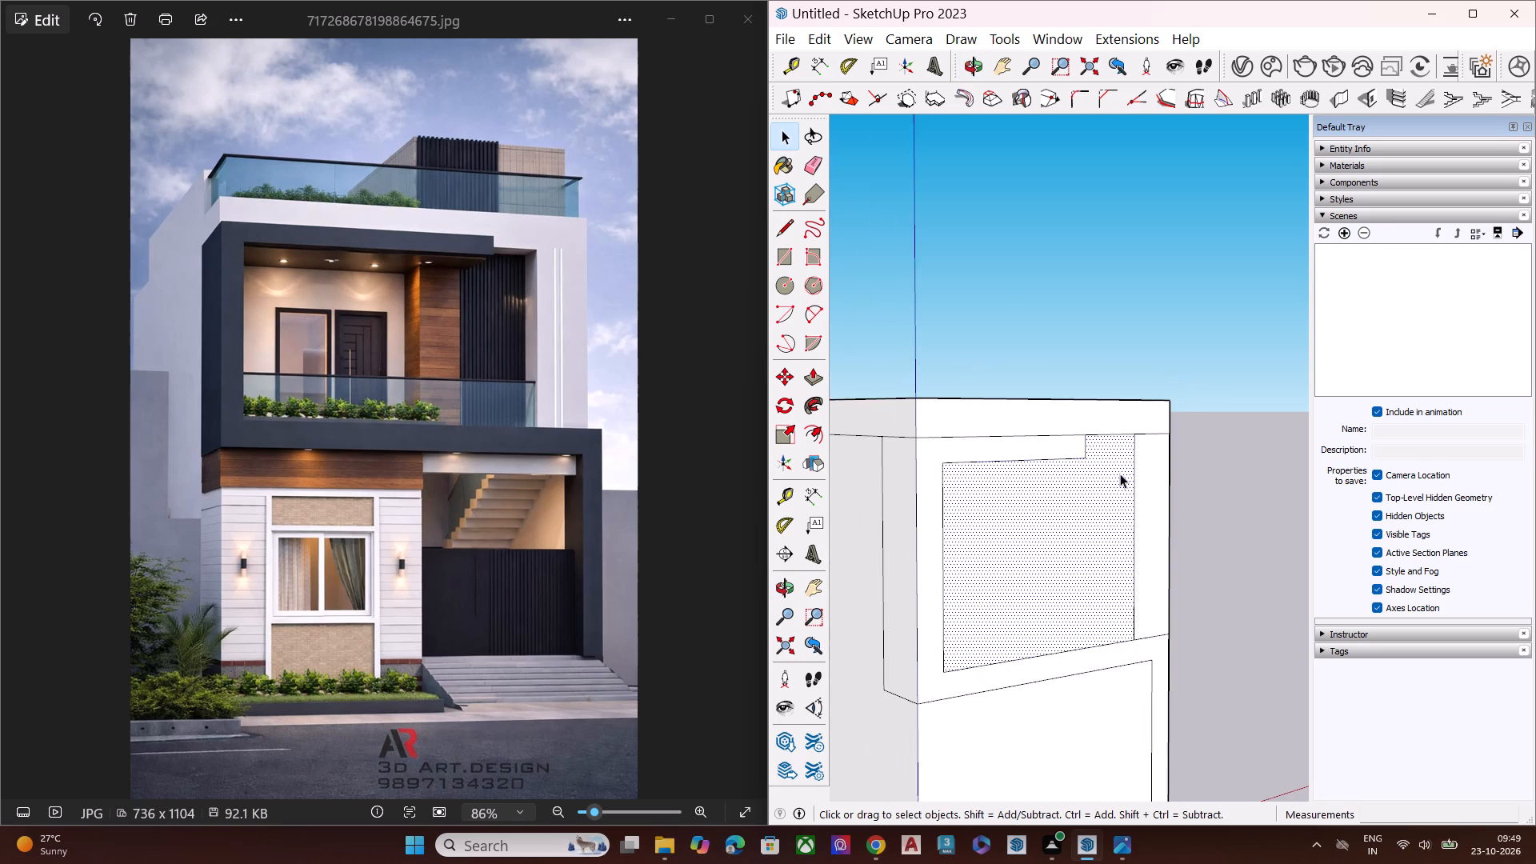
pyautogui.moveTo(1120, 482); pyautogui.dragTo(1100, 532, button='middle')
pyautogui.scroll(3, 1103, 404)
pyautogui.scroll(-1, 1100, 419)
pyautogui.scroll(1, 1099, 422)
pyautogui.scroll(-1, 1098, 426)
pyautogui.scroll(4, 1098, 426)
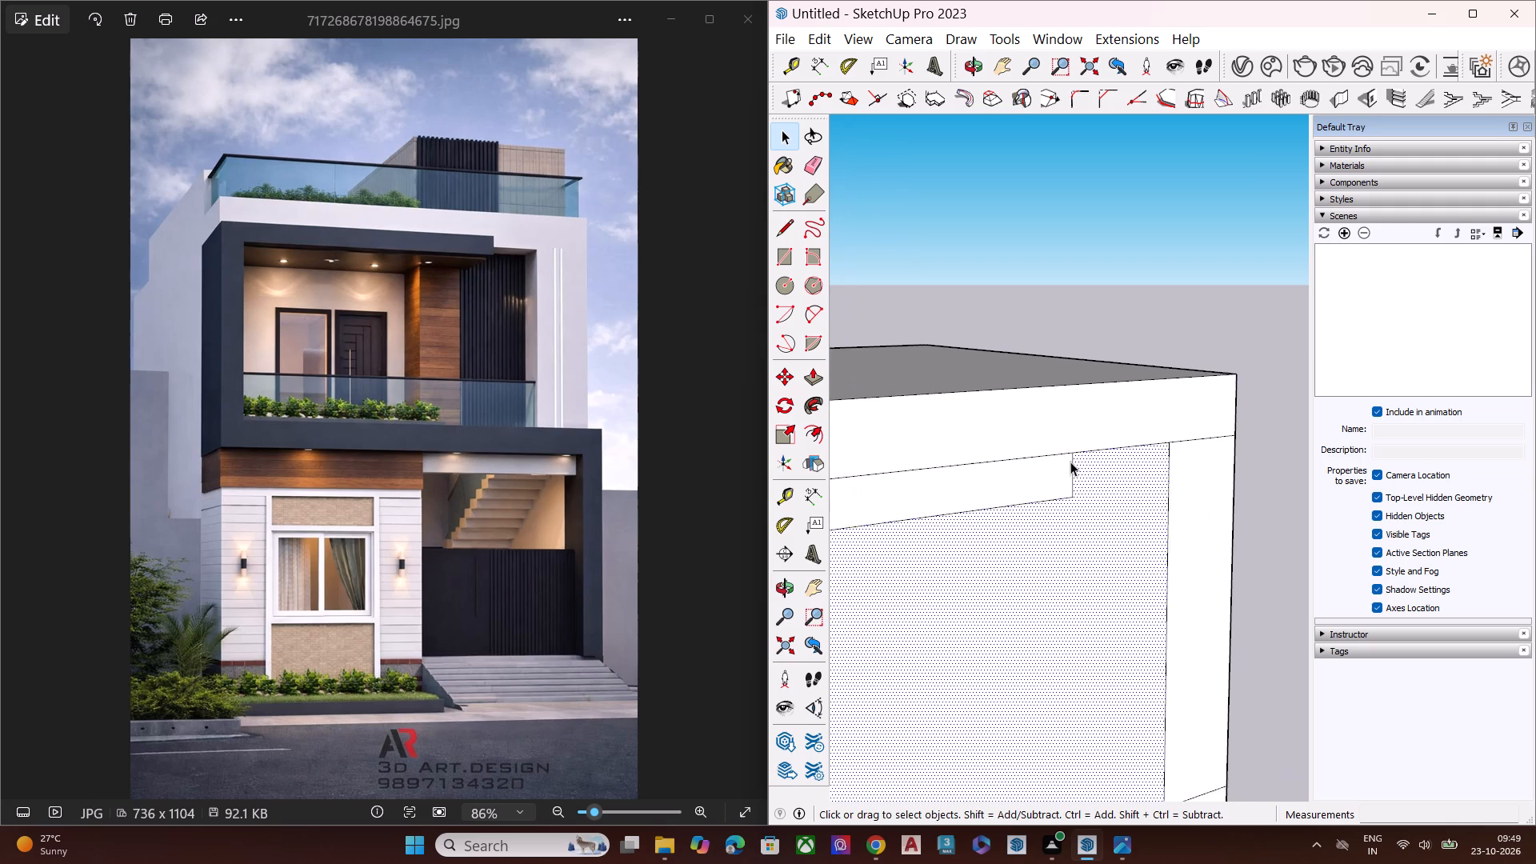
pyautogui.scroll(2, 1070, 462)
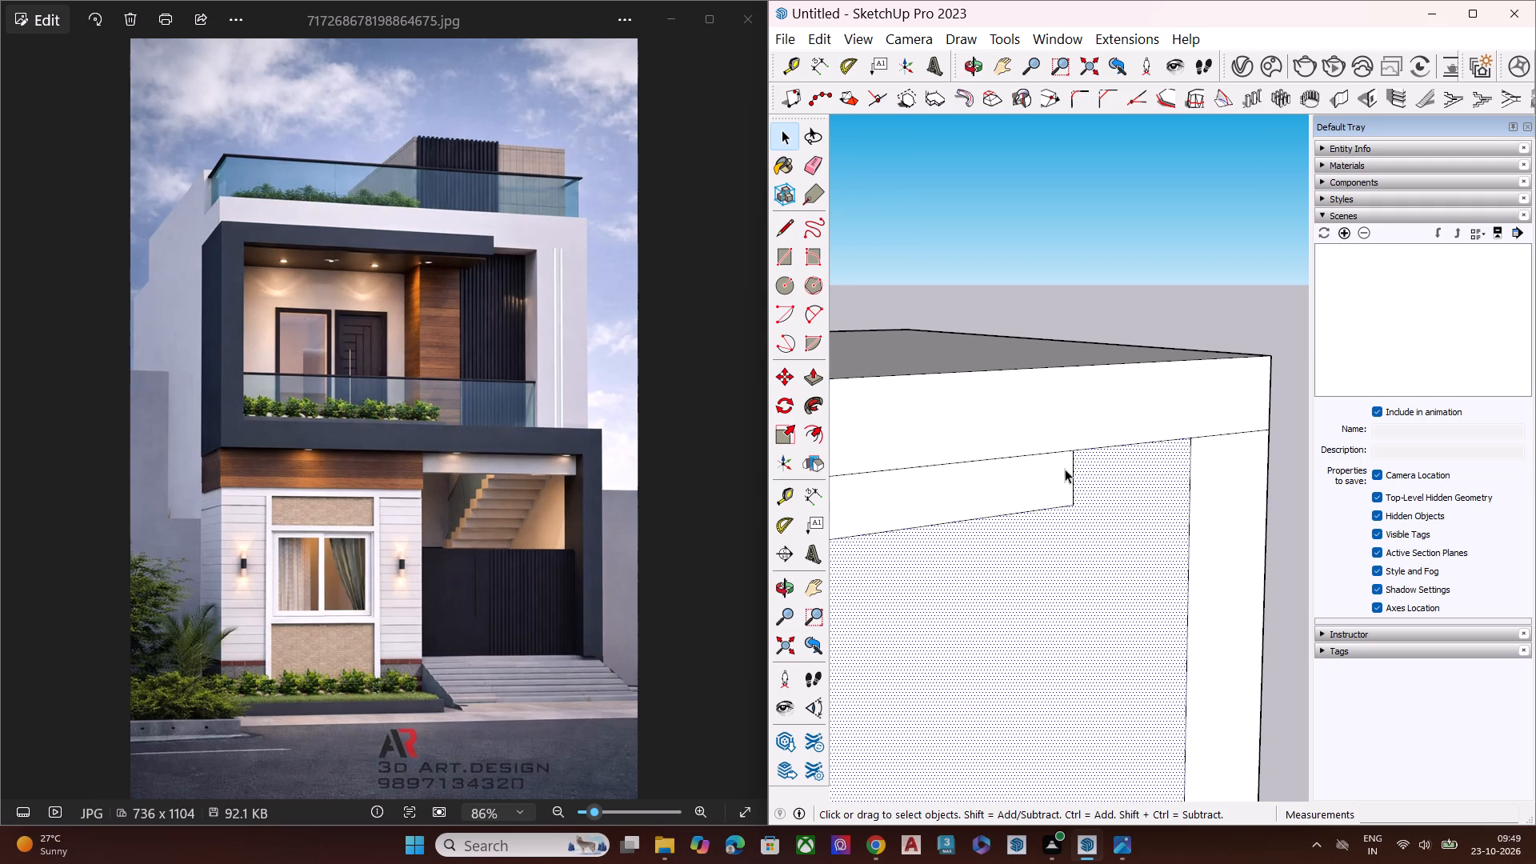
pyautogui.click(1065, 469)
pyautogui.press('p')
pyautogui.click(1037, 471)
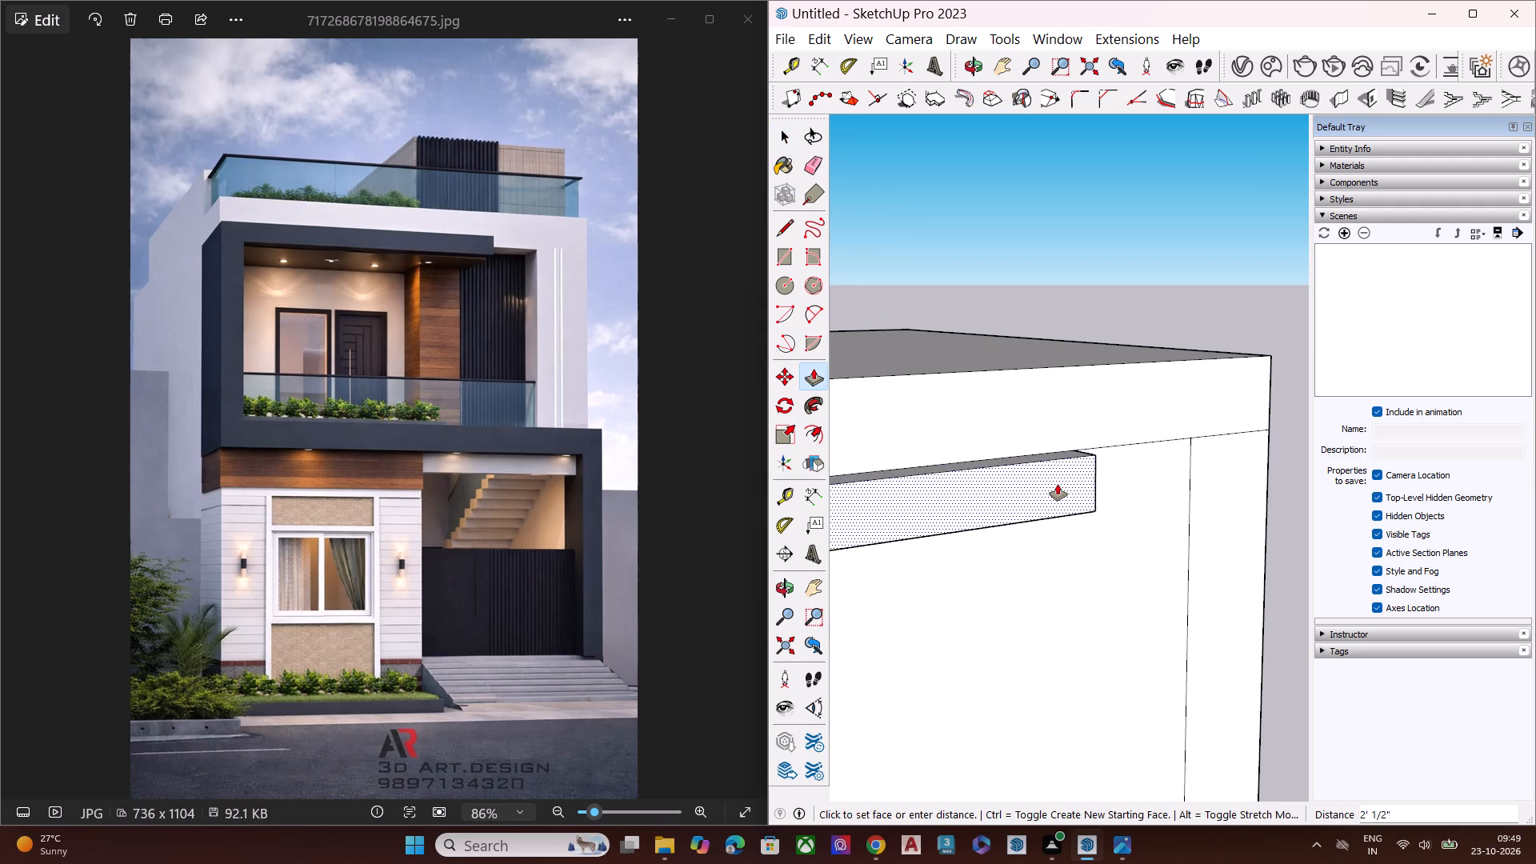
pyautogui.click(1057, 484)
# Pull the S-frame's front face slightly further out, by about 3 inches.
pyautogui.scroll(-1, 1126, 398)
pyautogui.scroll(3, 1126, 398)
pyautogui.scroll(-5, 1130, 396)
pyautogui.scroll(1, 1134, 394)
pyautogui.scroll(-1, 1134, 394)
pyautogui.scroll(1, 1134, 394)
pyautogui.scroll(-5, 1134, 394)
pyautogui.scroll(2, 1136, 401)
pyautogui.scroll(-5, 1137, 403)
pyautogui.moveTo(943, 526); pyautogui.dragTo(974, 508, button='middle')
pyautogui.scroll(2, 917, 456)
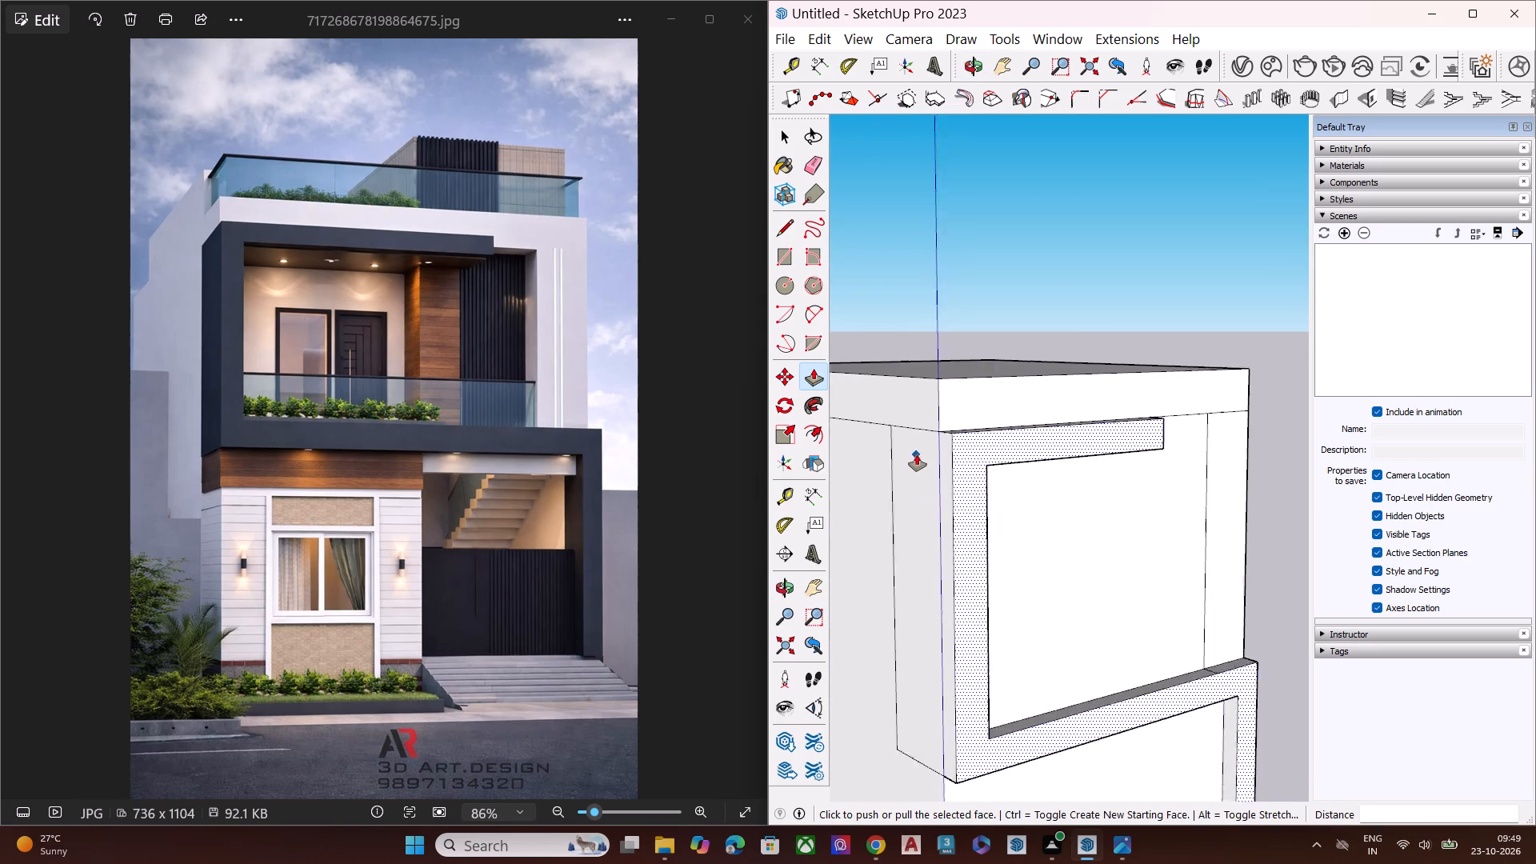
pyautogui.scroll(1, 917, 454)
pyautogui.click(930, 463)
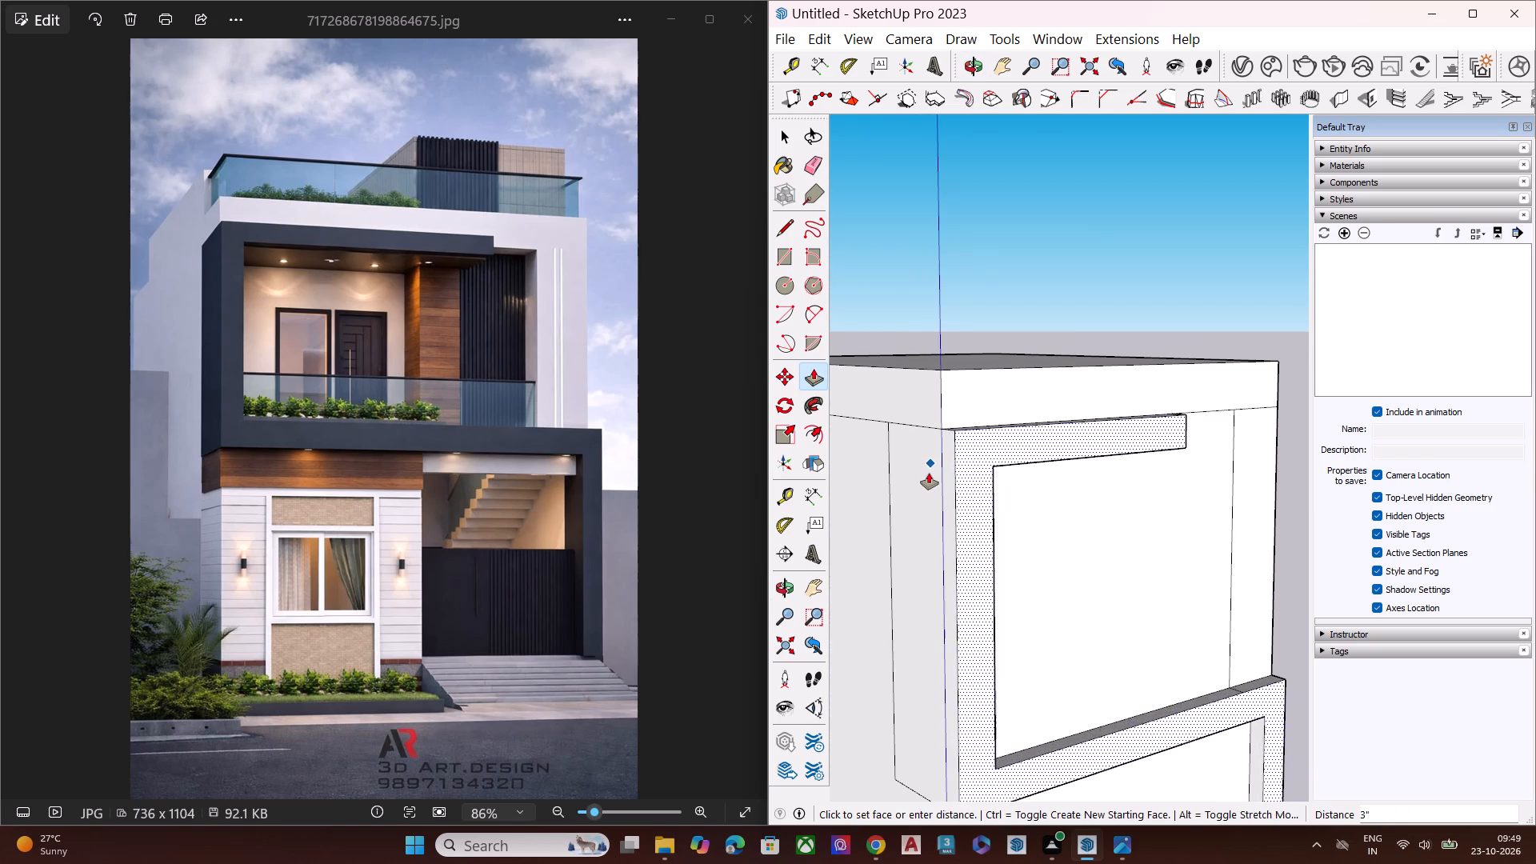
pyautogui.click(929, 474)
# Push/Pull the outlined strip on the side face outward beside the S-frame so the frame wraps around the front corner.
pyautogui.press('space')
pyautogui.click(929, 474)
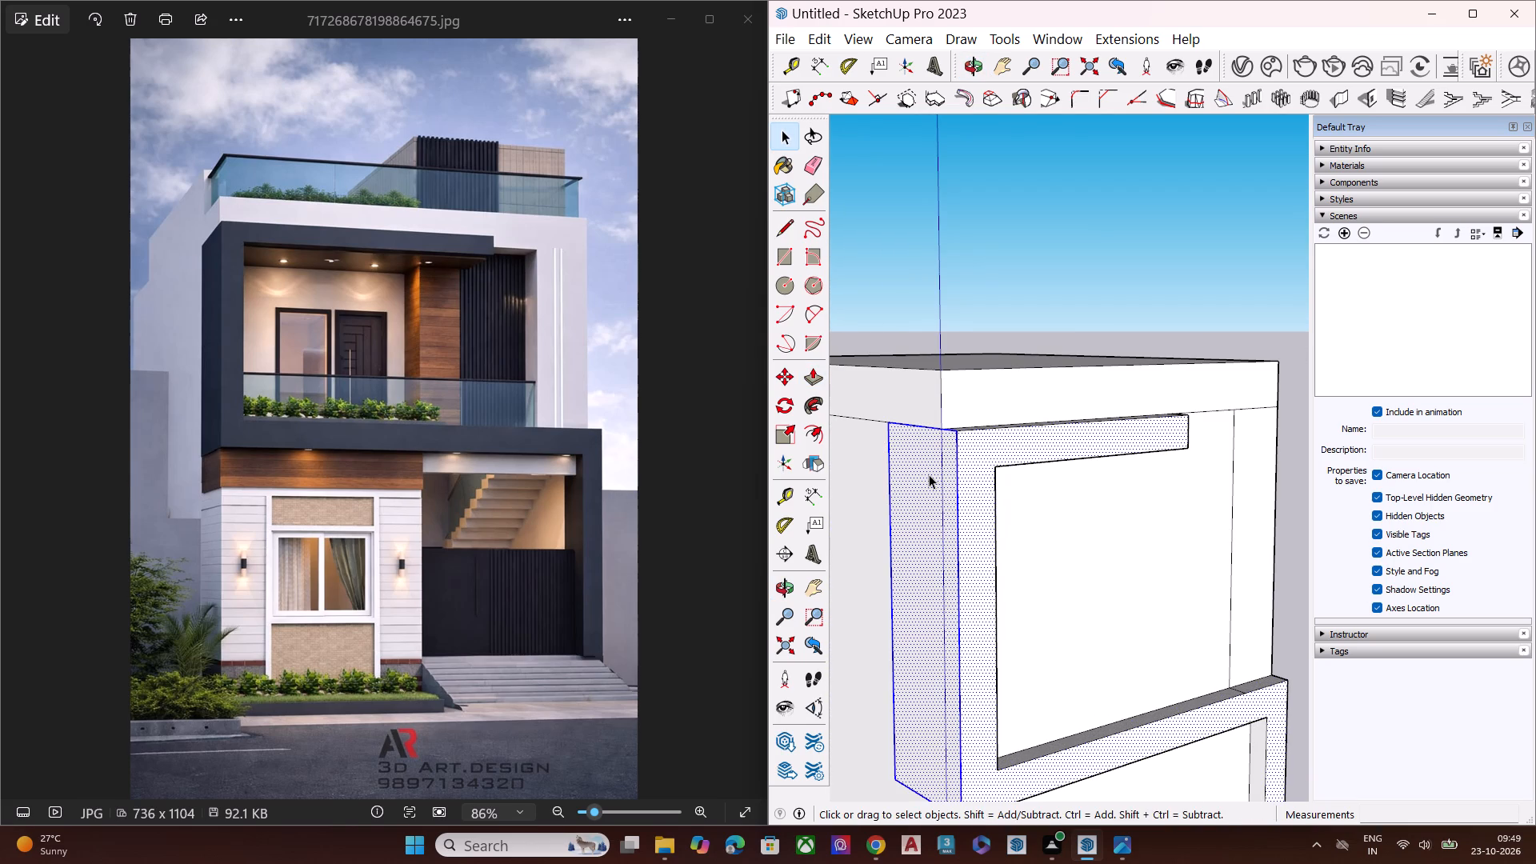
pyautogui.press('p')
pyautogui.click(929, 474)
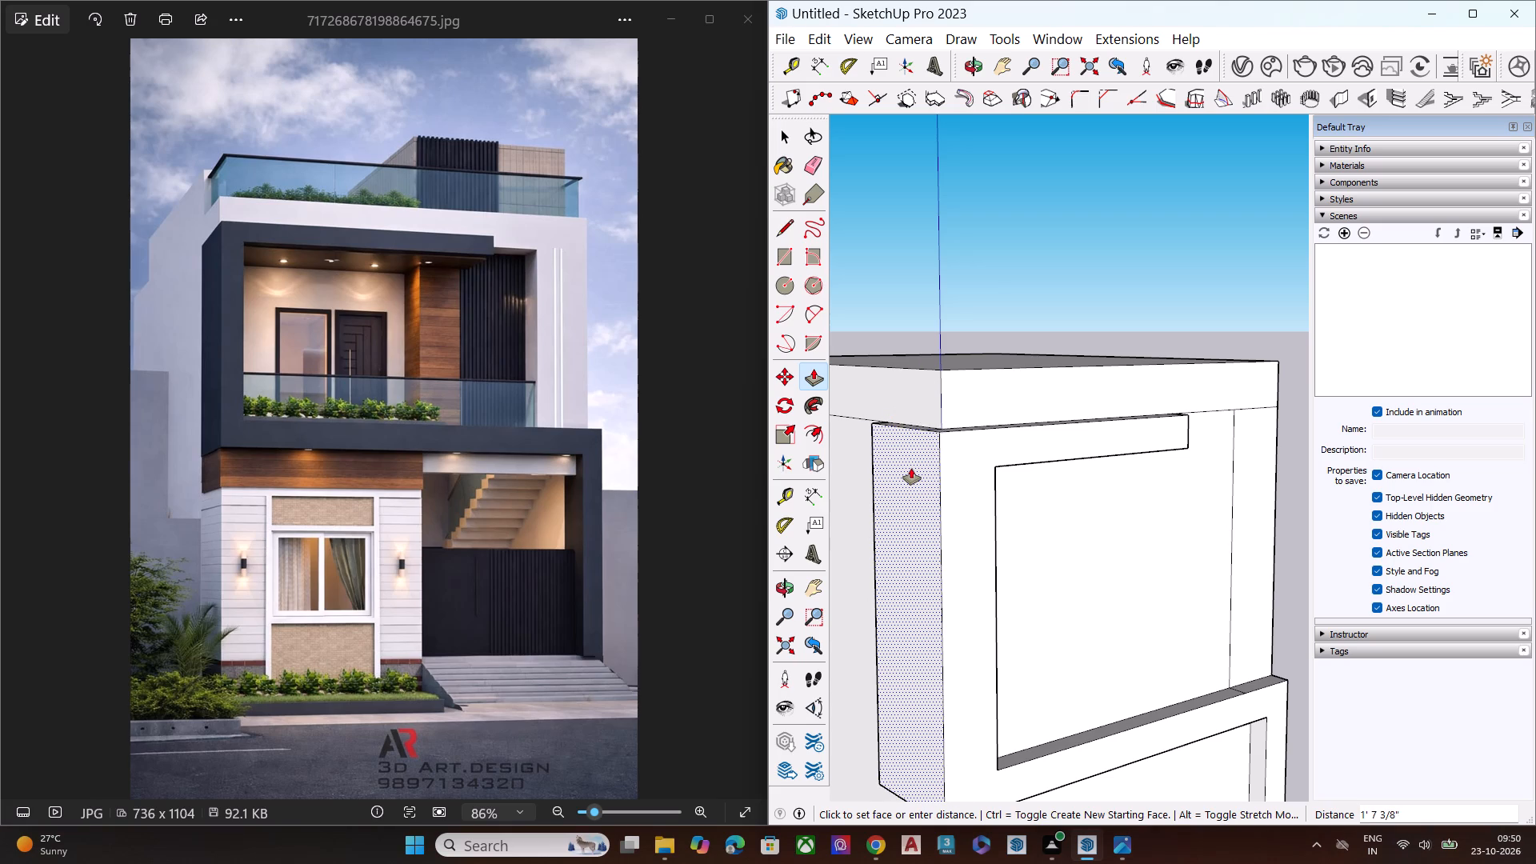
pyautogui.moveTo(911, 468); pyautogui.dragTo(914, 674, button='middle')
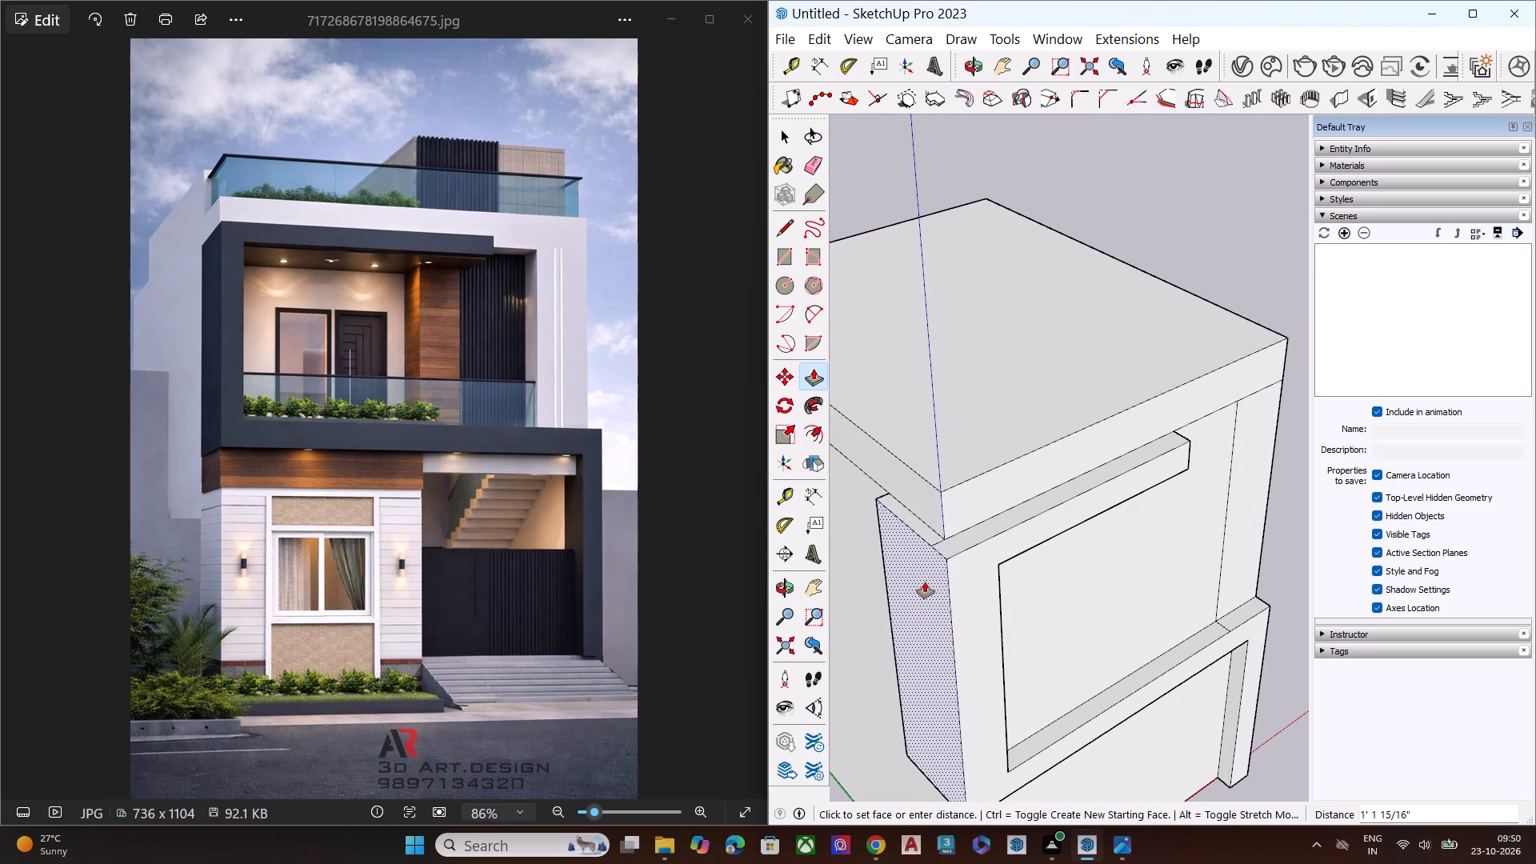
pyautogui.click(918, 586)
pyautogui.press('space')
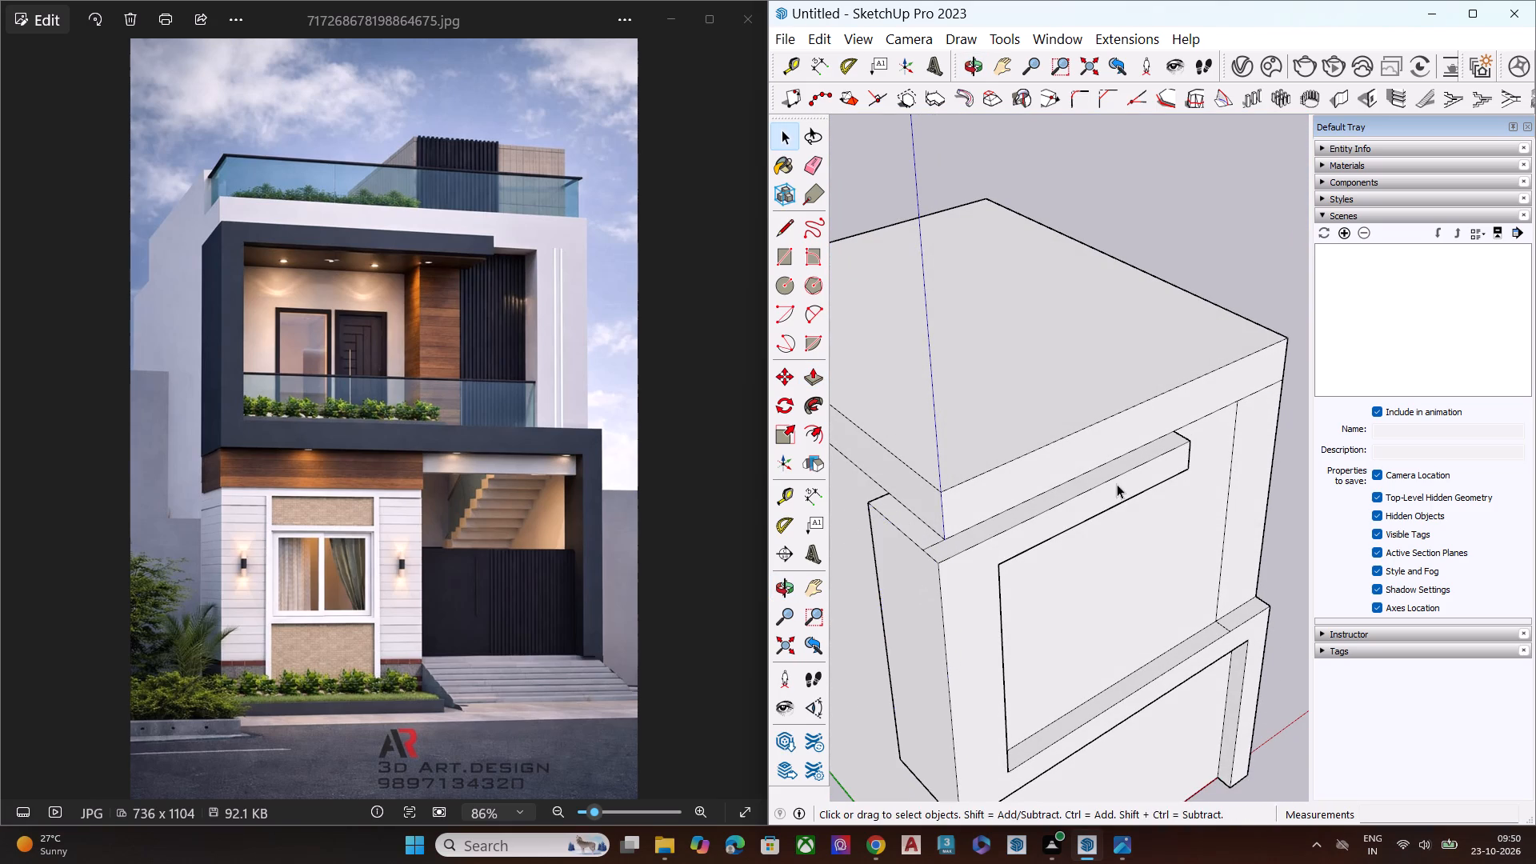
# Raise the top face of the S-frame's upper bar by about 9 inches.
pyautogui.moveTo(1117, 484); pyautogui.dragTo(874, 446, button='middle')
pyautogui.moveTo(1125, 446); pyautogui.dragTo(867, 434, button='middle')
pyautogui.moveTo(1101, 497); pyautogui.dragTo(1072, 548, button='middle')
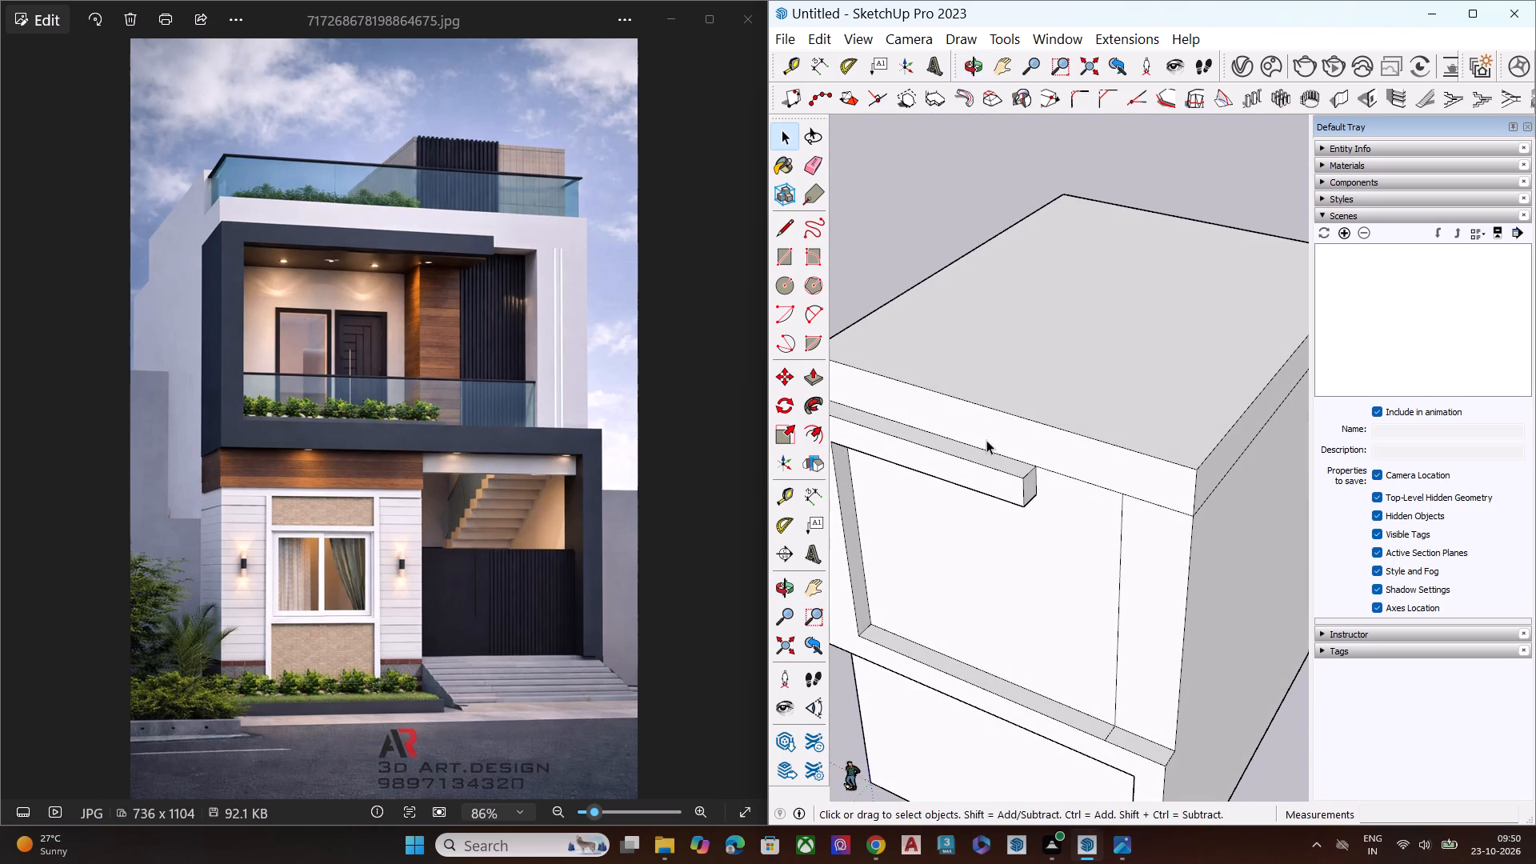
pyautogui.moveTo(1009, 448); pyautogui.dragTo(1022, 532, button='middle')
pyautogui.scroll(2, 1022, 532)
pyautogui.scroll(-3, 992, 461)
pyautogui.scroll(10, 992, 461)
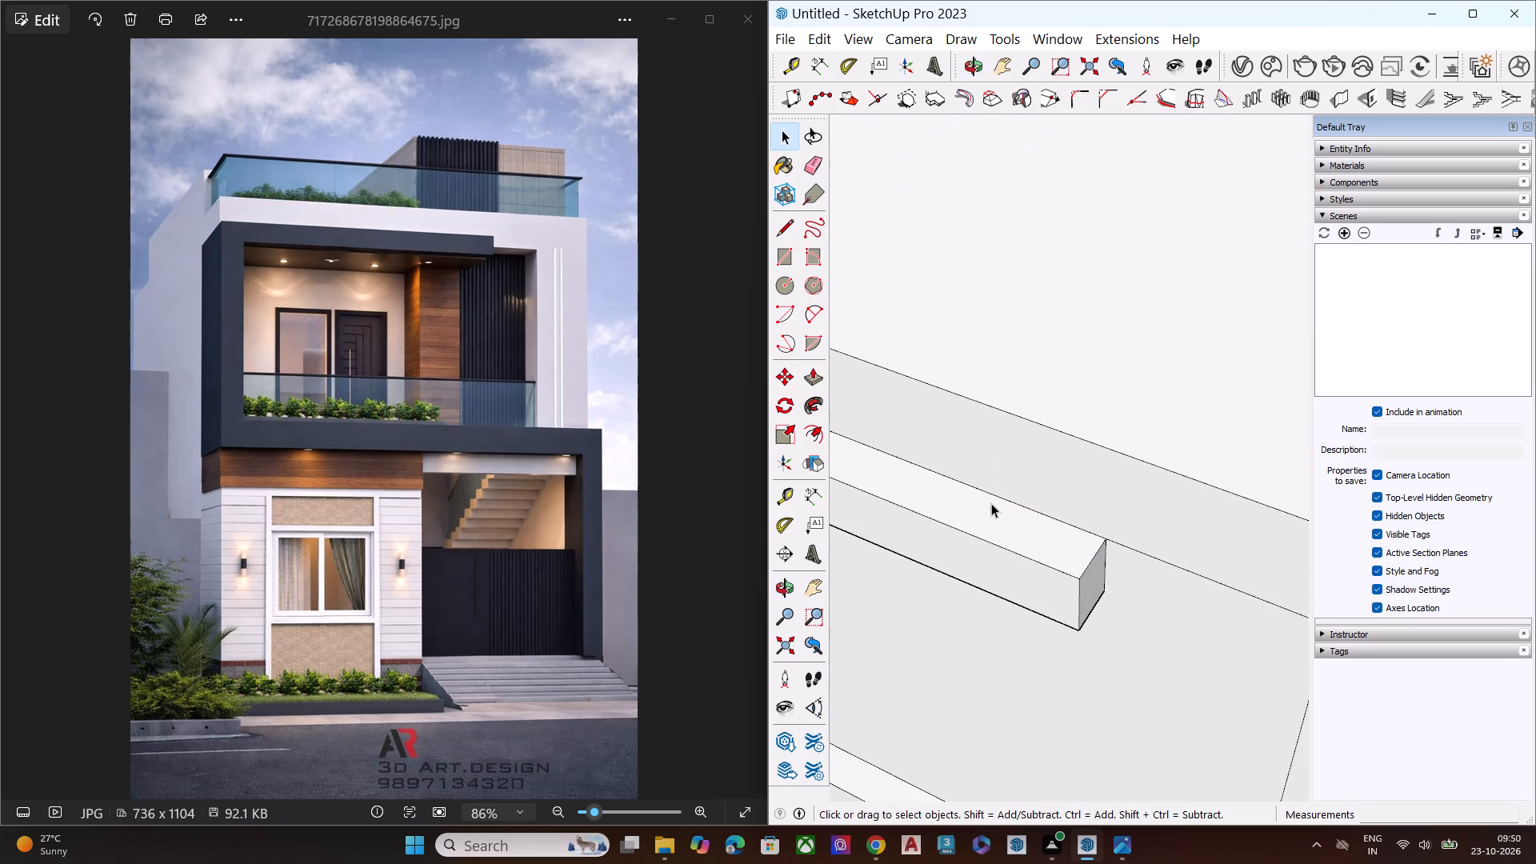
pyautogui.click(992, 510)
pyautogui.press('p')
pyautogui.click(996, 512)
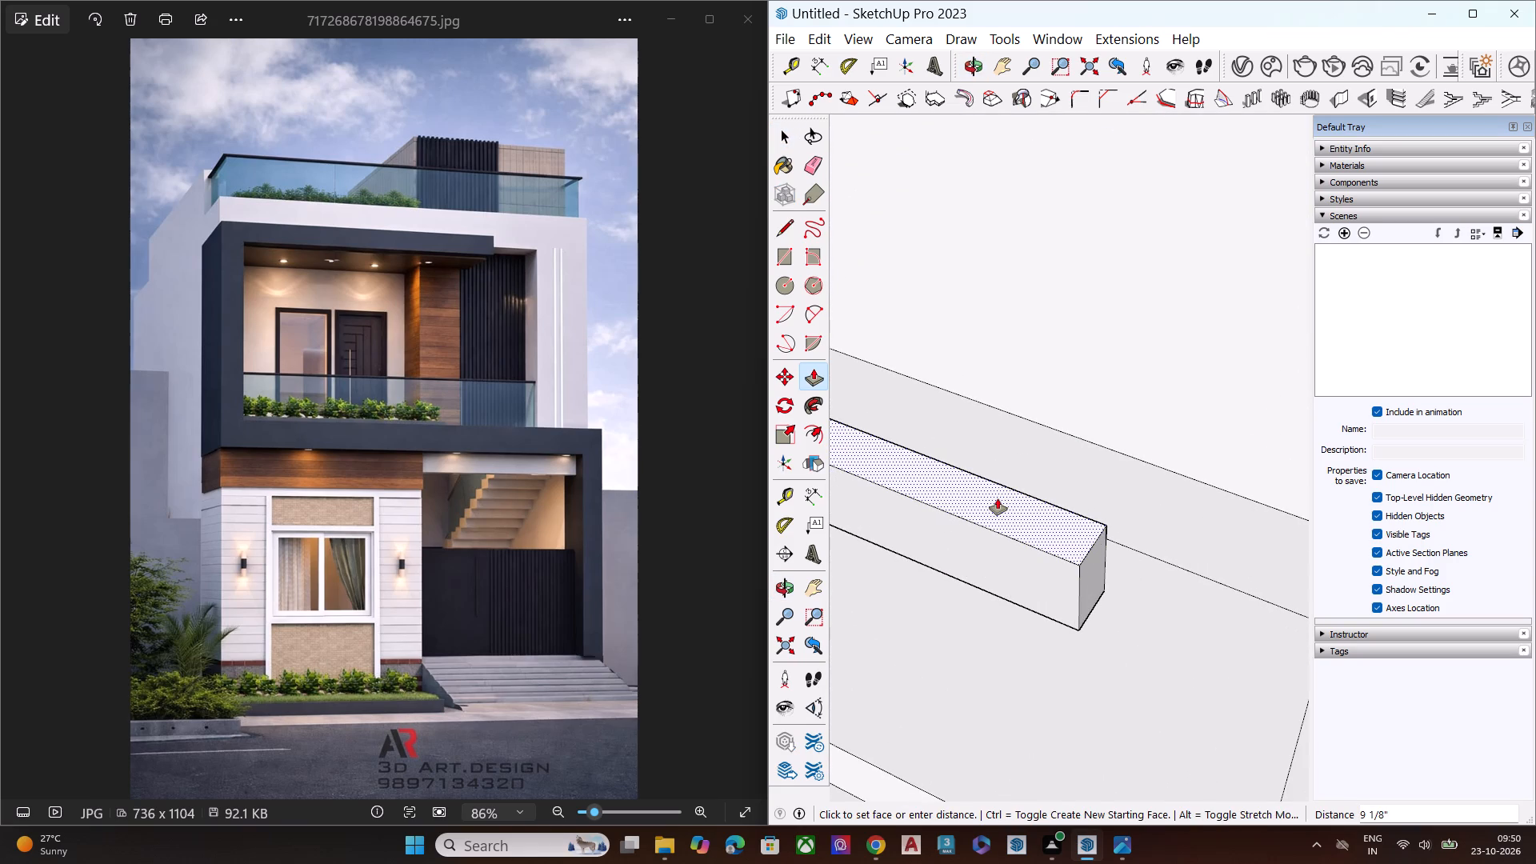
pyautogui.click(998, 498)
pyautogui.press('space')
# Raise the top face of the S-frame's upper bar by about another 9 inches.
pyautogui.moveTo(1094, 507); pyautogui.dragTo(1193, 261, button='middle')
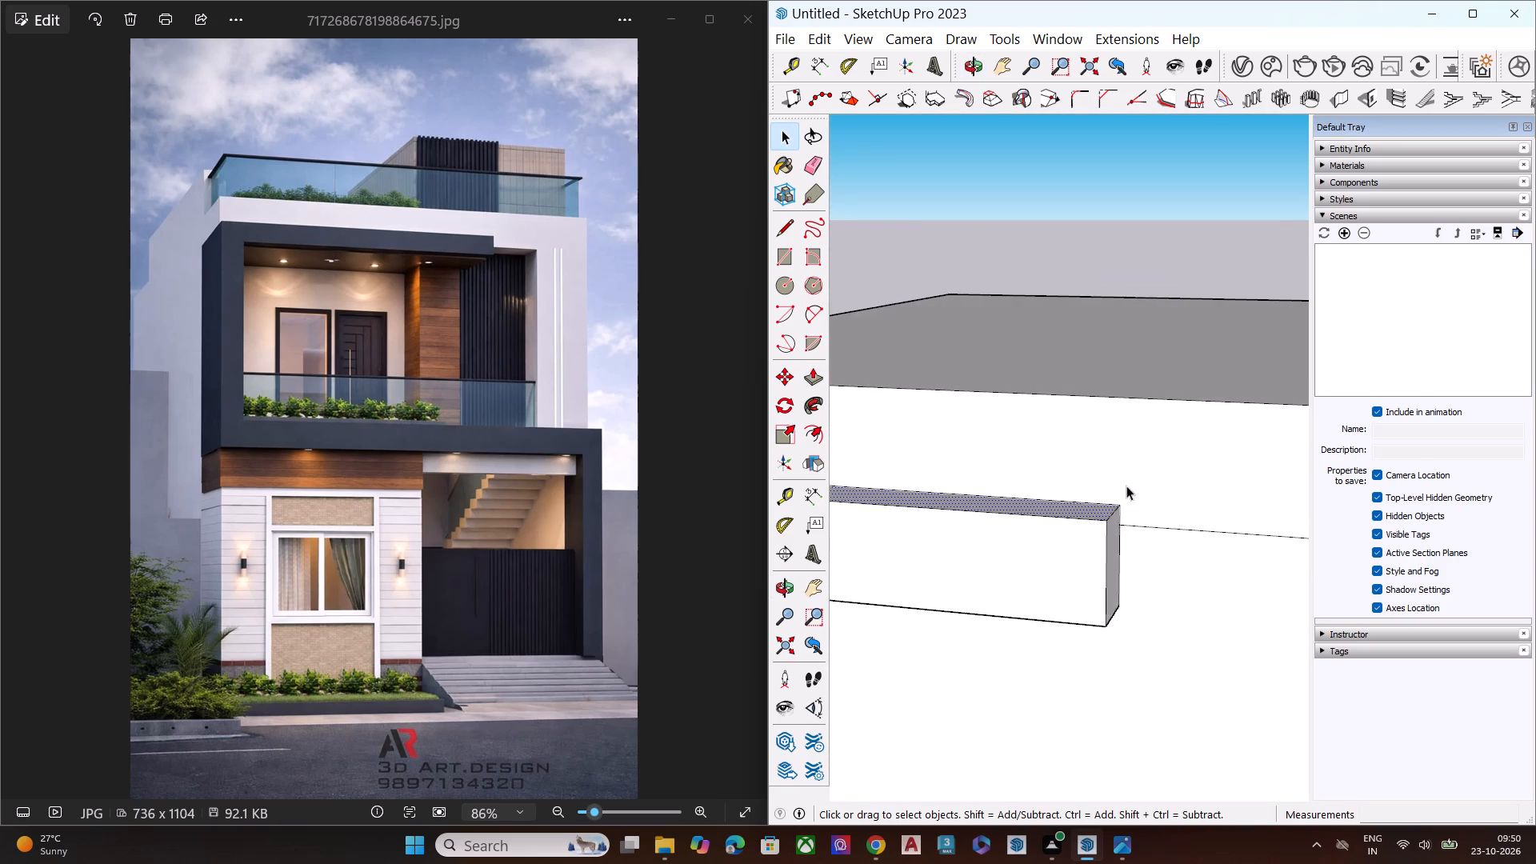
pyautogui.scroll(-8, 1127, 494)
pyautogui.moveTo(1016, 511); pyautogui.dragTo(1281, 526, button='middle')
pyautogui.moveTo(1037, 539); pyautogui.dragTo(1261, 522, button='middle')
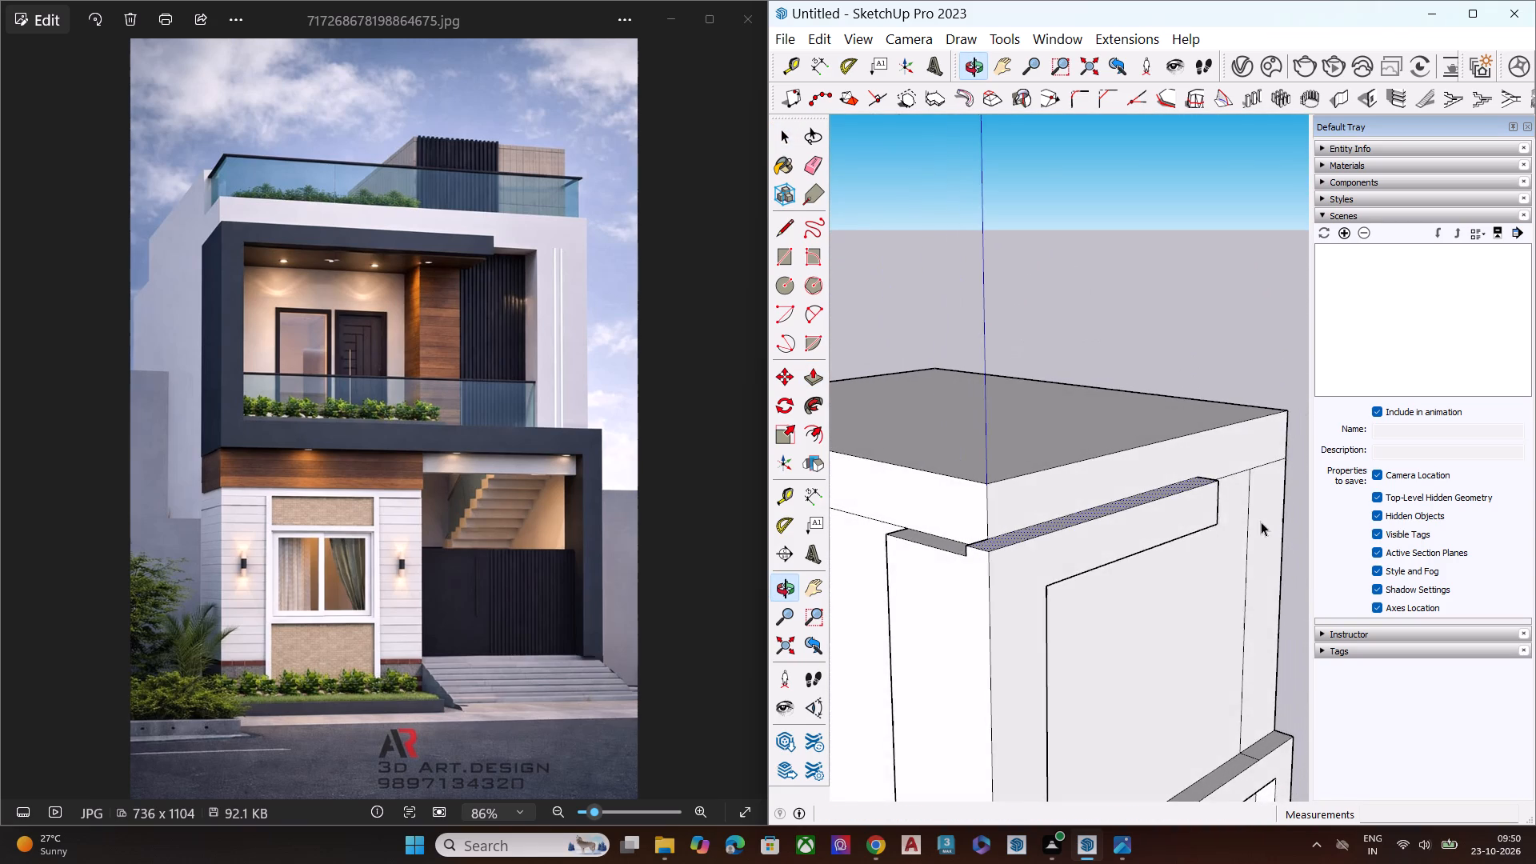
pyautogui.moveTo(1020, 531); pyautogui.dragTo(1177, 606, button='middle')
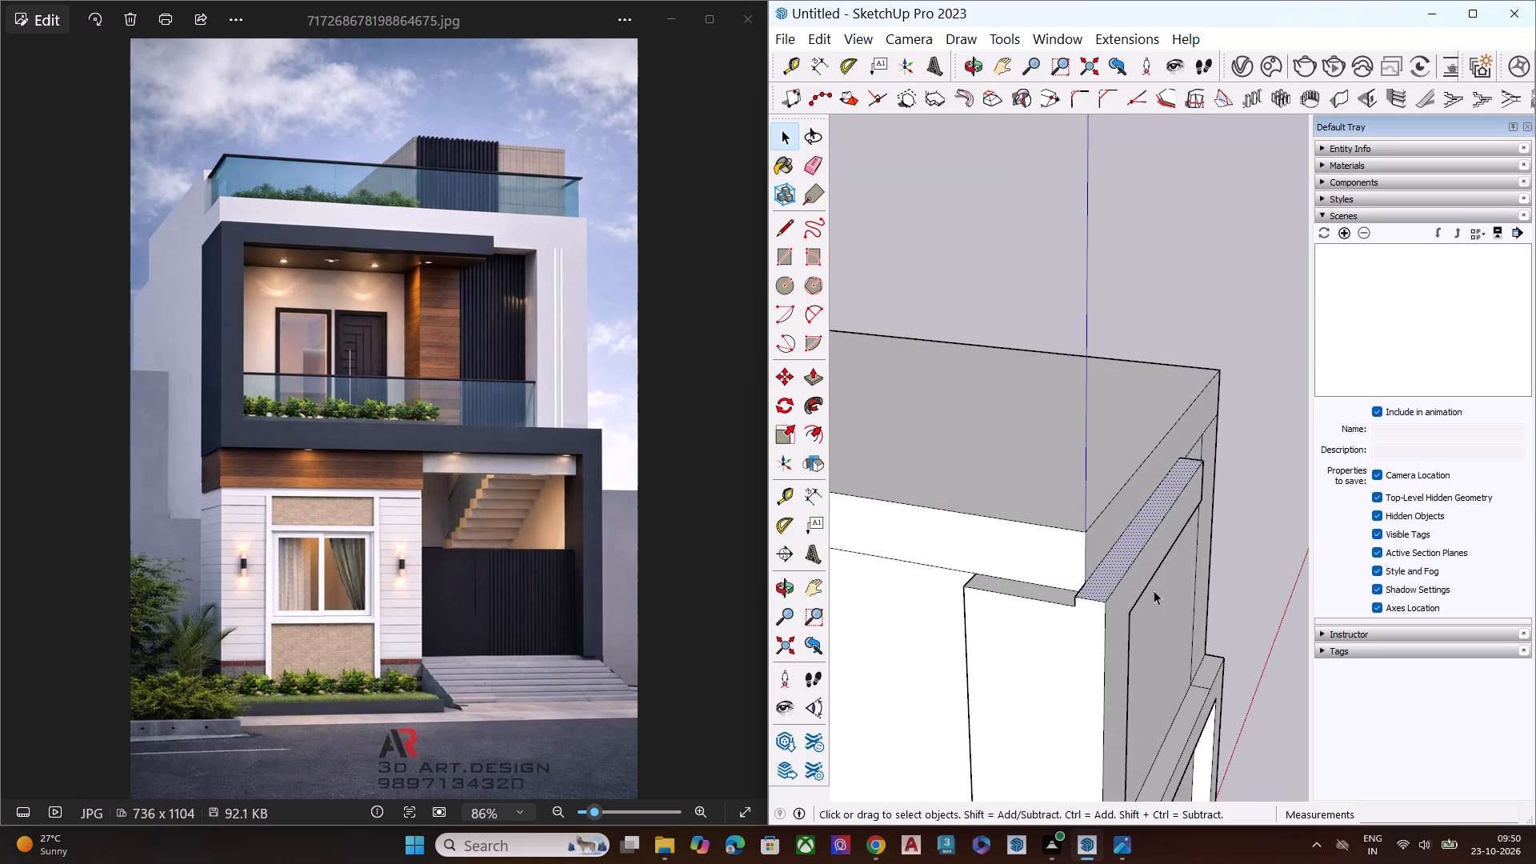
pyautogui.moveTo(1129, 534); pyautogui.dragTo(822, 436, button='middle')
pyautogui.scroll(1, 1129, 534)
pyautogui.moveTo(1110, 511); pyautogui.dragTo(1063, 501, button='middle')
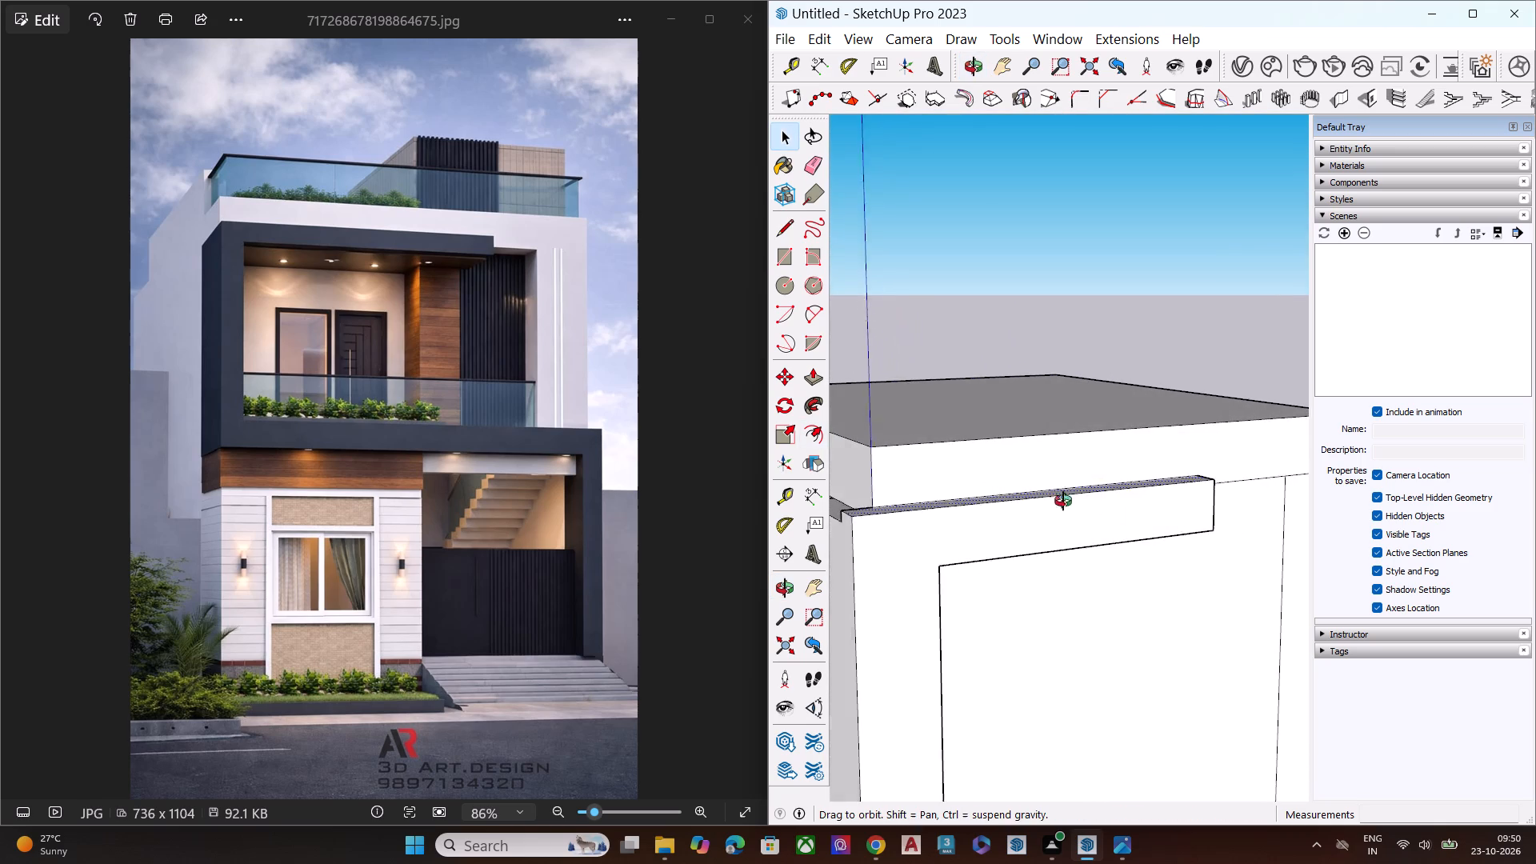
pyautogui.moveTo(1063, 501); pyautogui.dragTo(1143, 629, button='middle')
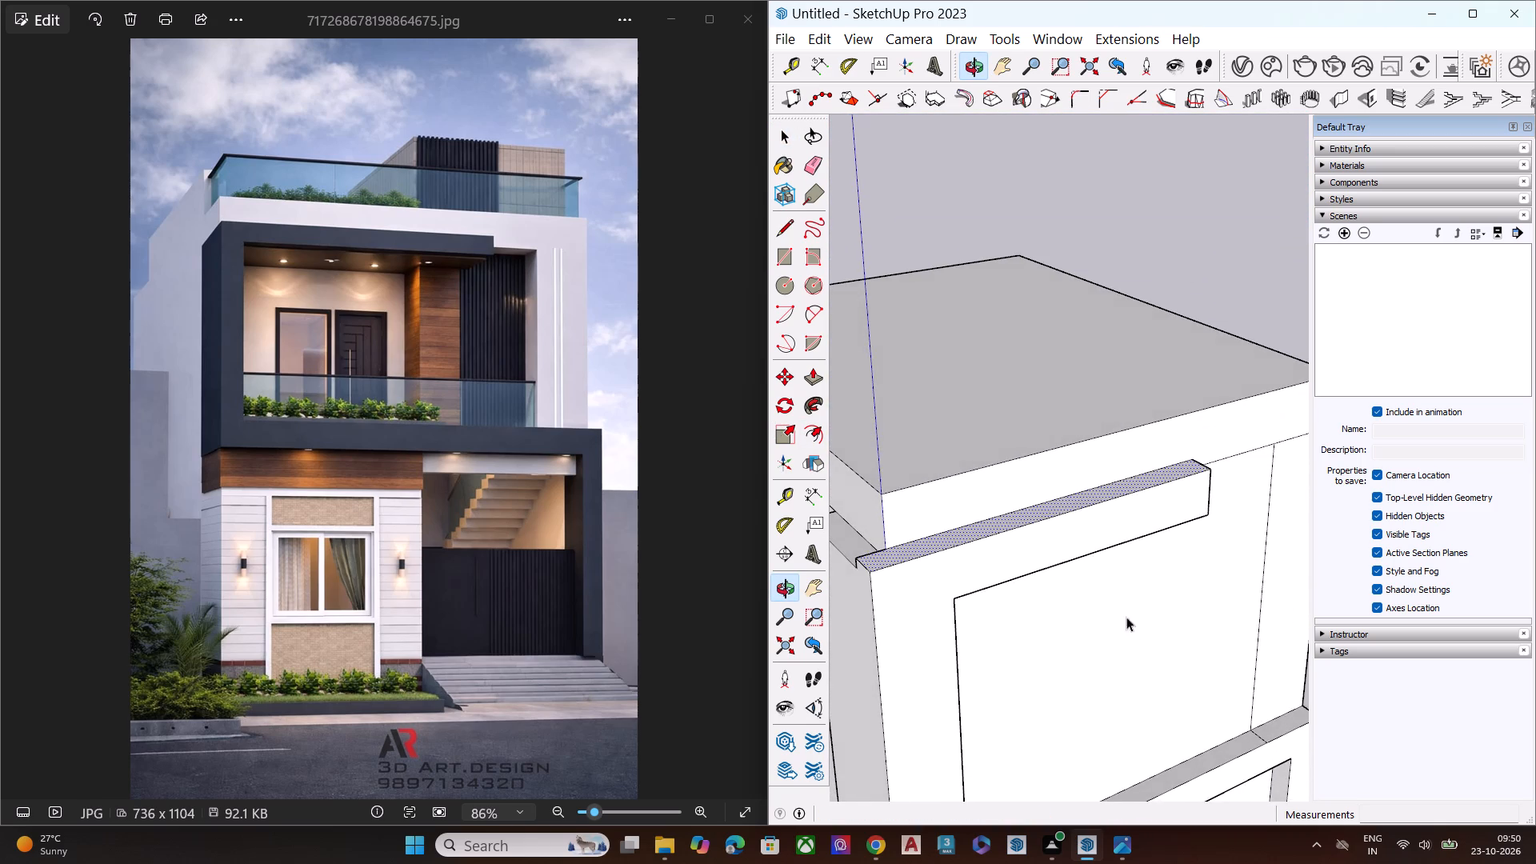
pyautogui.moveTo(1103, 510); pyautogui.dragTo(1123, 602, button='middle')
pyautogui.scroll(2, 1103, 514)
pyautogui.scroll(-1, 1137, 514)
pyautogui.scroll(5, 1137, 514)
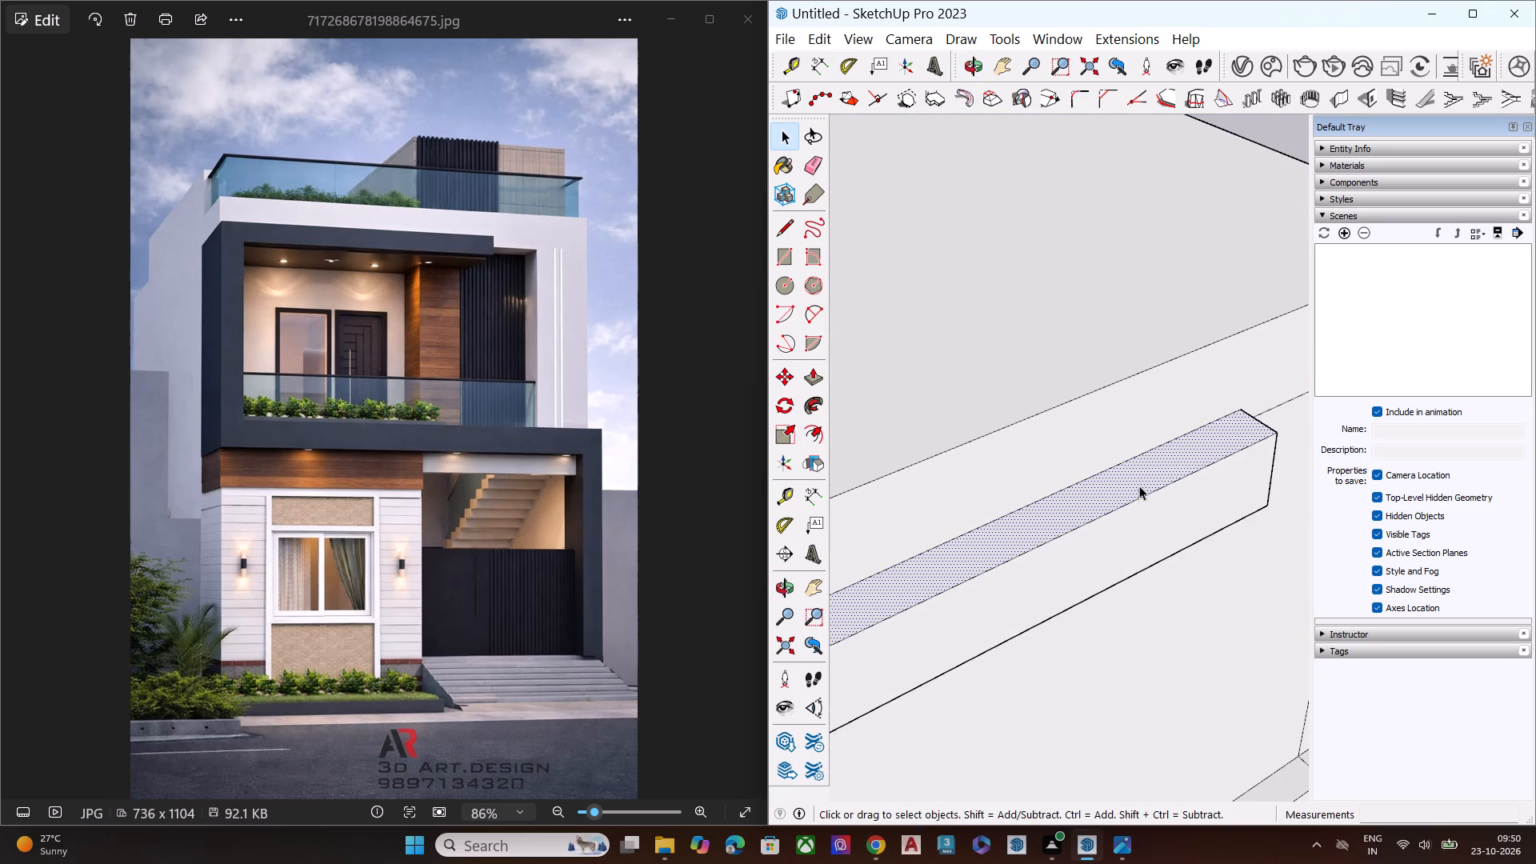
pyautogui.click(1142, 478)
pyautogui.press('p')
pyautogui.click(1142, 478)
pyautogui.click(1146, 462)
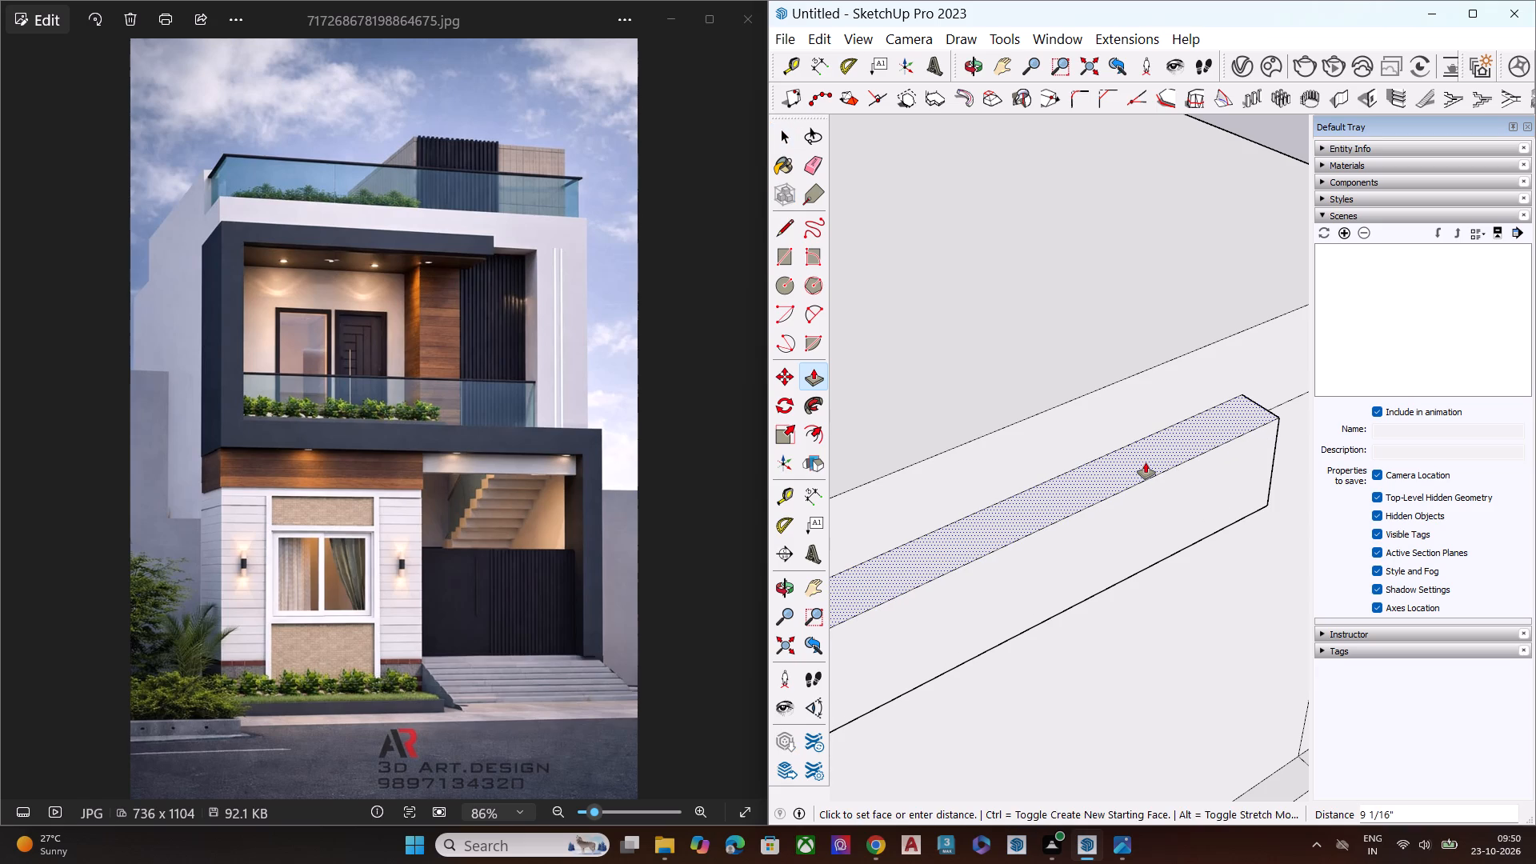
pyautogui.press('space')
# Raise the top face of the S-frame's upper bar once more, by about 1' 1".
pyautogui.scroll(1, 1134, 519)
pyautogui.moveTo(1108, 483); pyautogui.dragTo(965, 266, button='middle')
pyautogui.scroll(-2, 1074, 396)
pyautogui.scroll(1, 1074, 398)
pyautogui.scroll(-1, 1075, 403)
pyautogui.scroll(2, 1075, 405)
pyautogui.scroll(-4, 1075, 405)
pyautogui.moveTo(1094, 449); pyautogui.dragTo(1186, 610, button='middle')
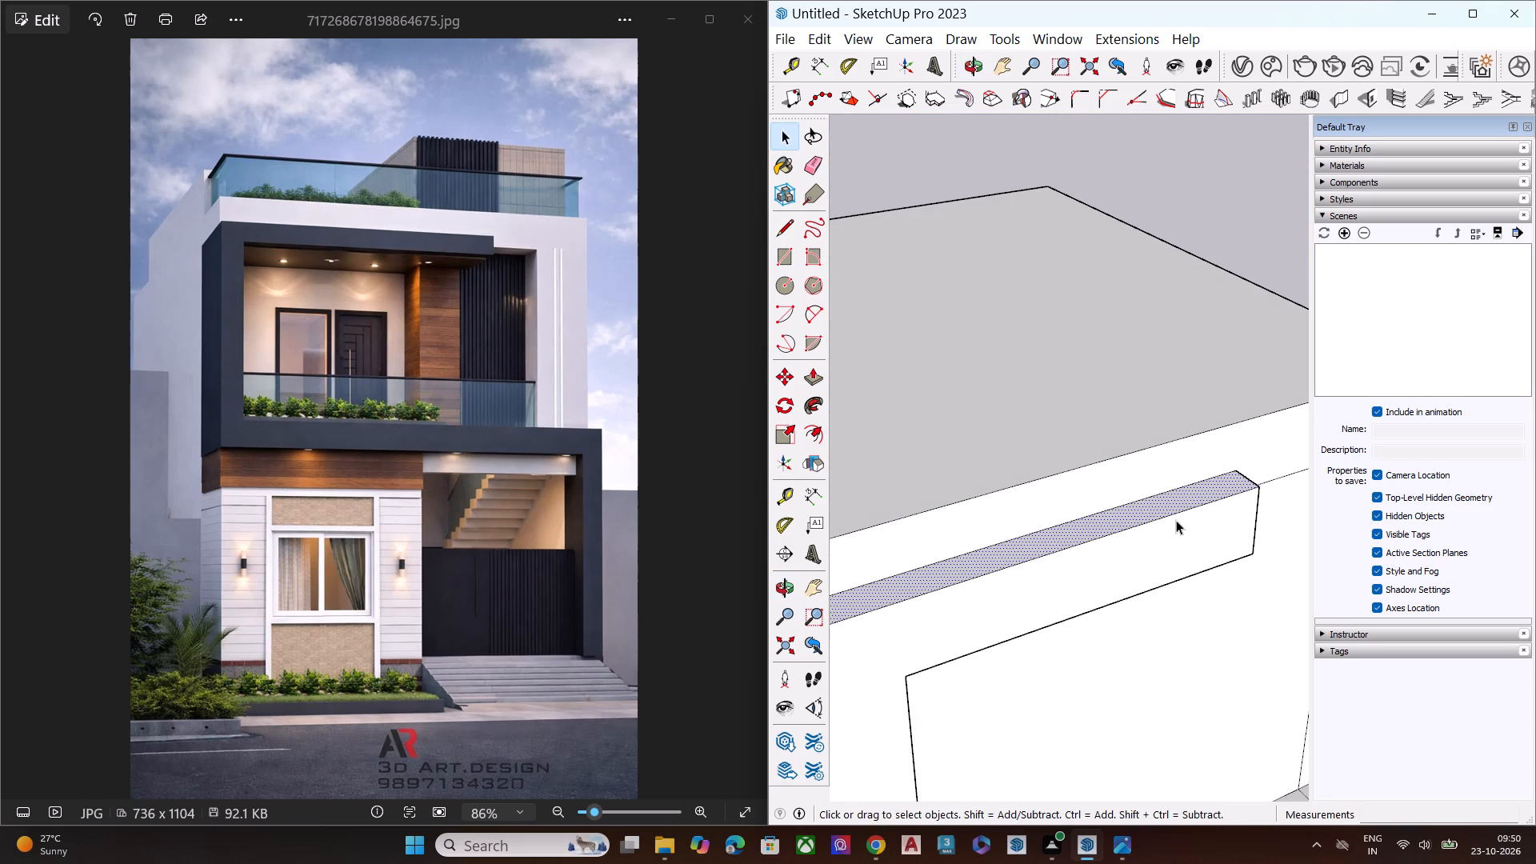
pyautogui.press('p')
pyautogui.click(1185, 498)
pyautogui.moveTo(1182, 495); pyautogui.dragTo(1004, 353, button='middle')
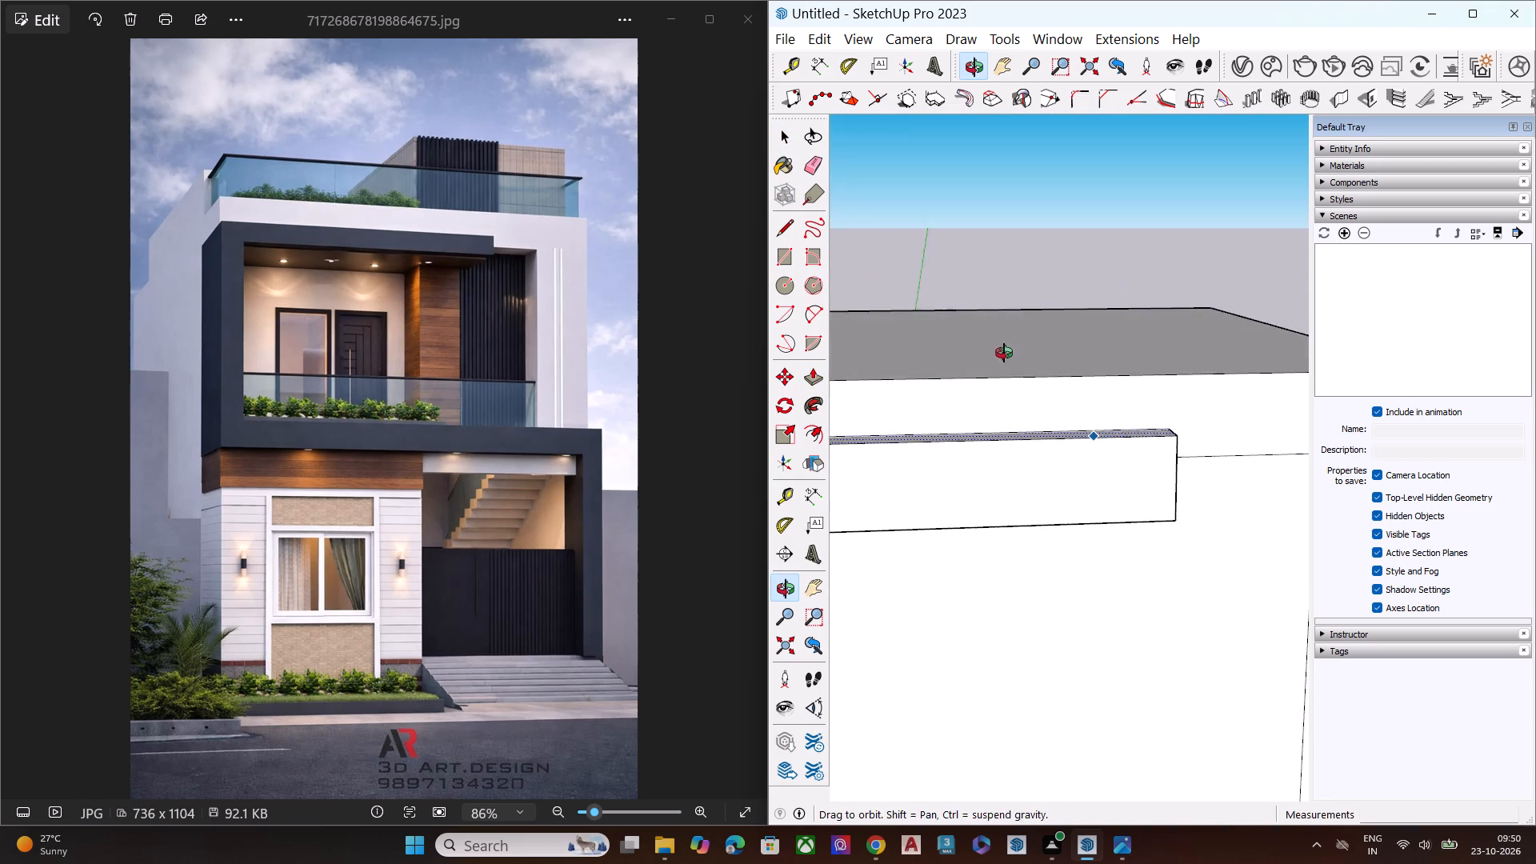
pyautogui.moveTo(1004, 353); pyautogui.dragTo(1004, 350, button='middle')
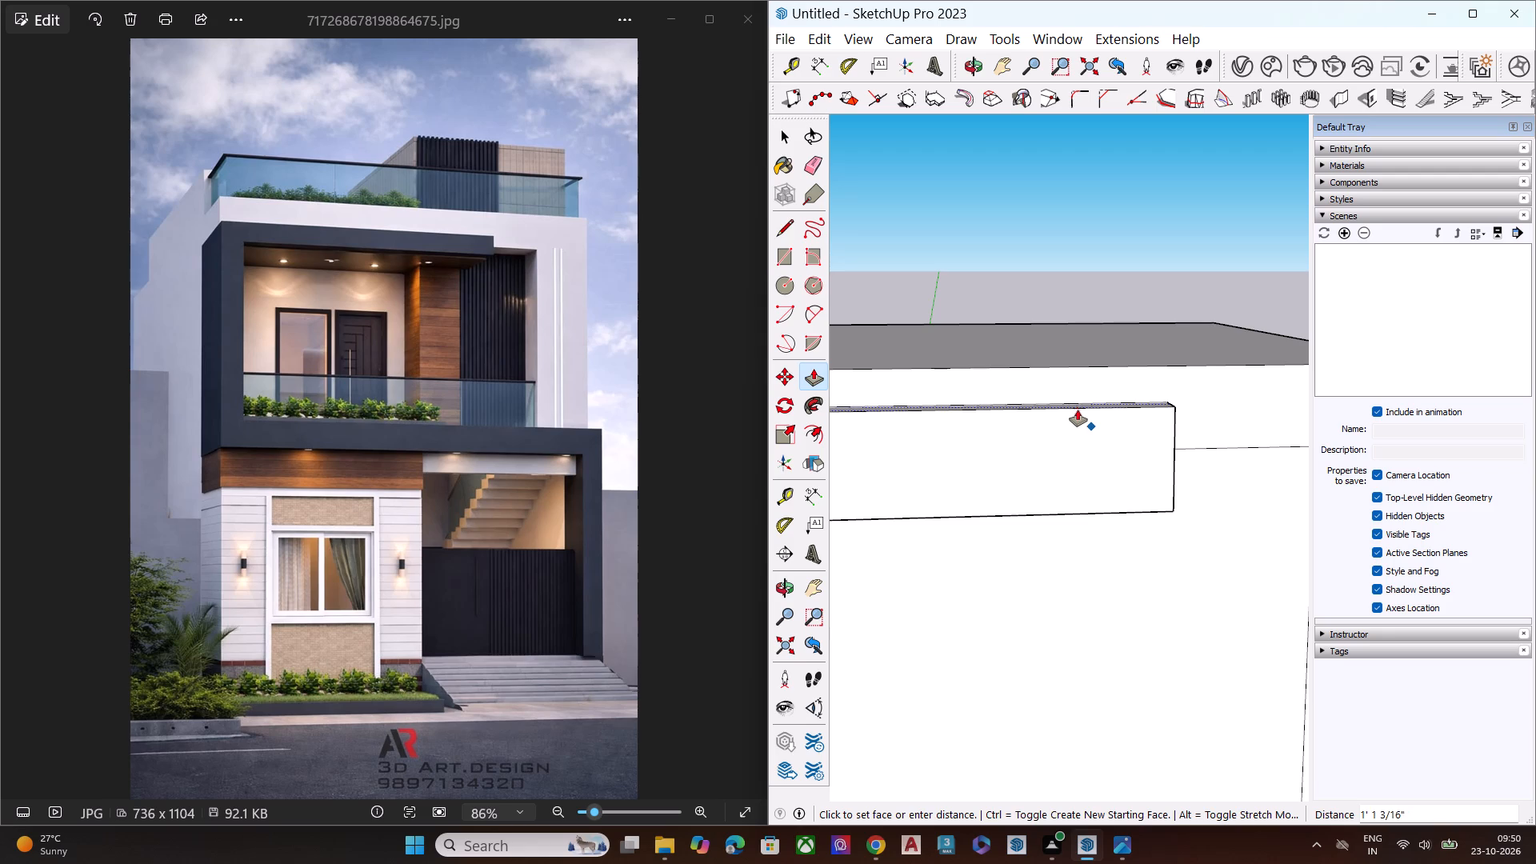
pyautogui.click(1078, 410)
pyautogui.press('space')
# Push/Pull the underside of the S-frame's upper bar by about 2 inches.
pyautogui.moveTo(1123, 504); pyautogui.dragTo(1159, 331, button='middle')
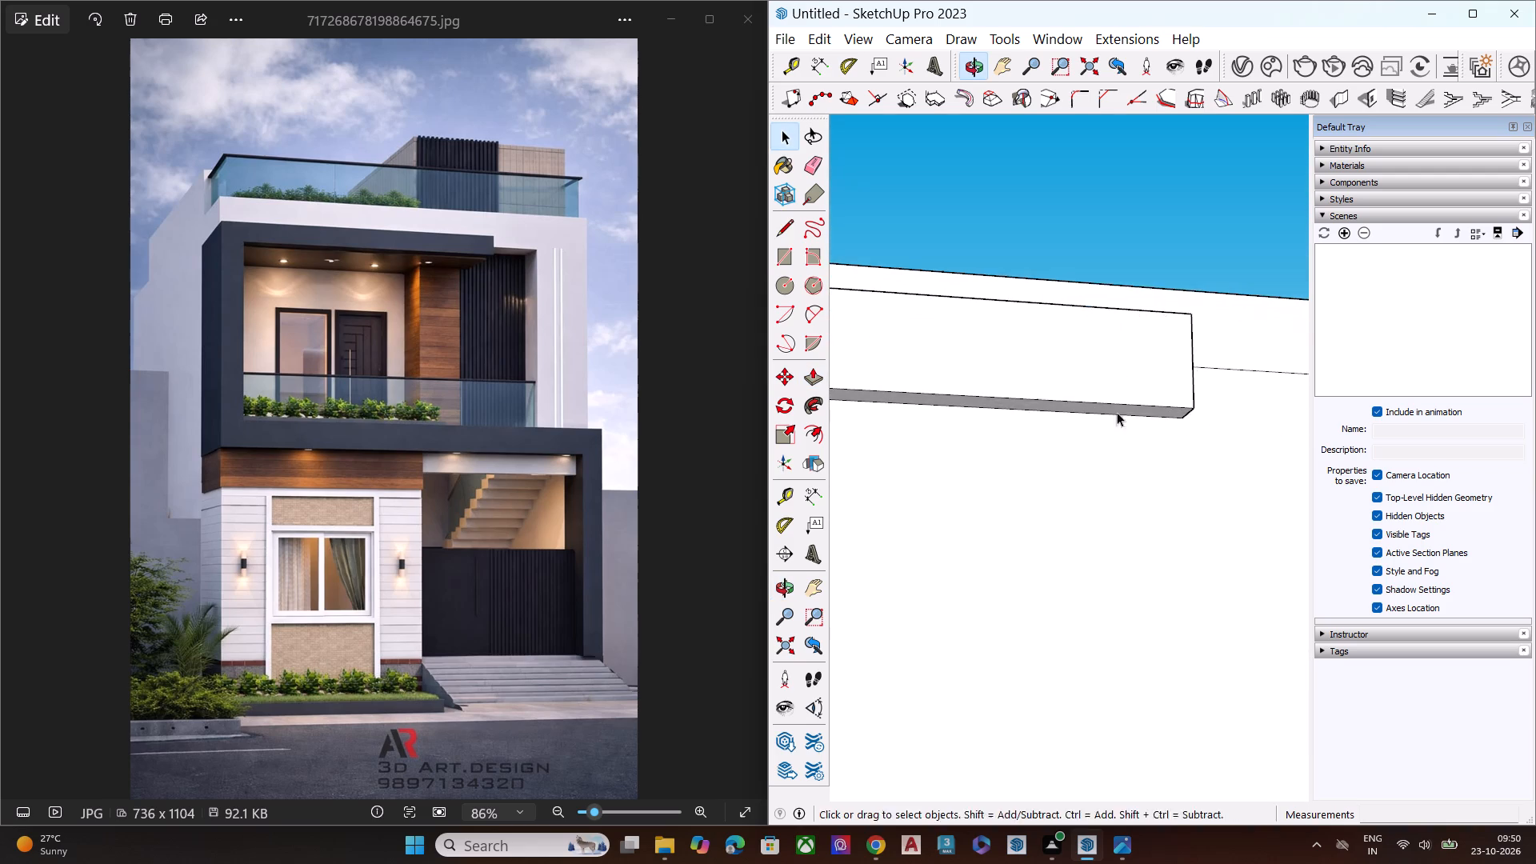
pyautogui.moveTo(1106, 423); pyautogui.dragTo(1138, 301, button='middle')
pyautogui.click(1125, 333)
pyautogui.press('p')
pyautogui.click(1125, 333)
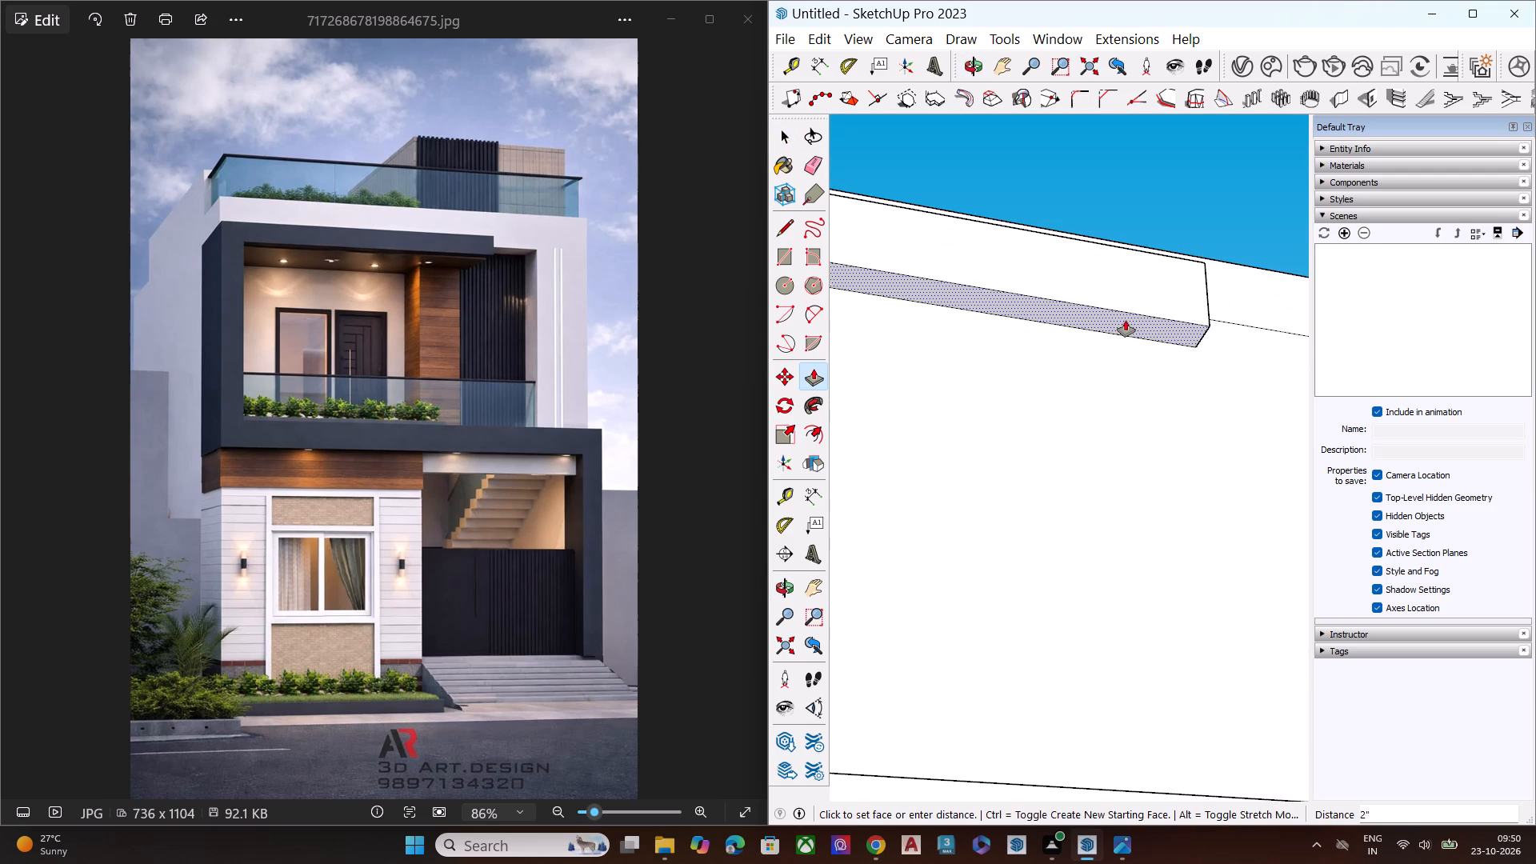
pyautogui.click(1126, 324)
pyautogui.press('space')
# Examine the extruded S-frame from the front, side and below, checking its proportions and corner wrap.
pyautogui.moveTo(1150, 299); pyautogui.dragTo(981, 550, button='middle')
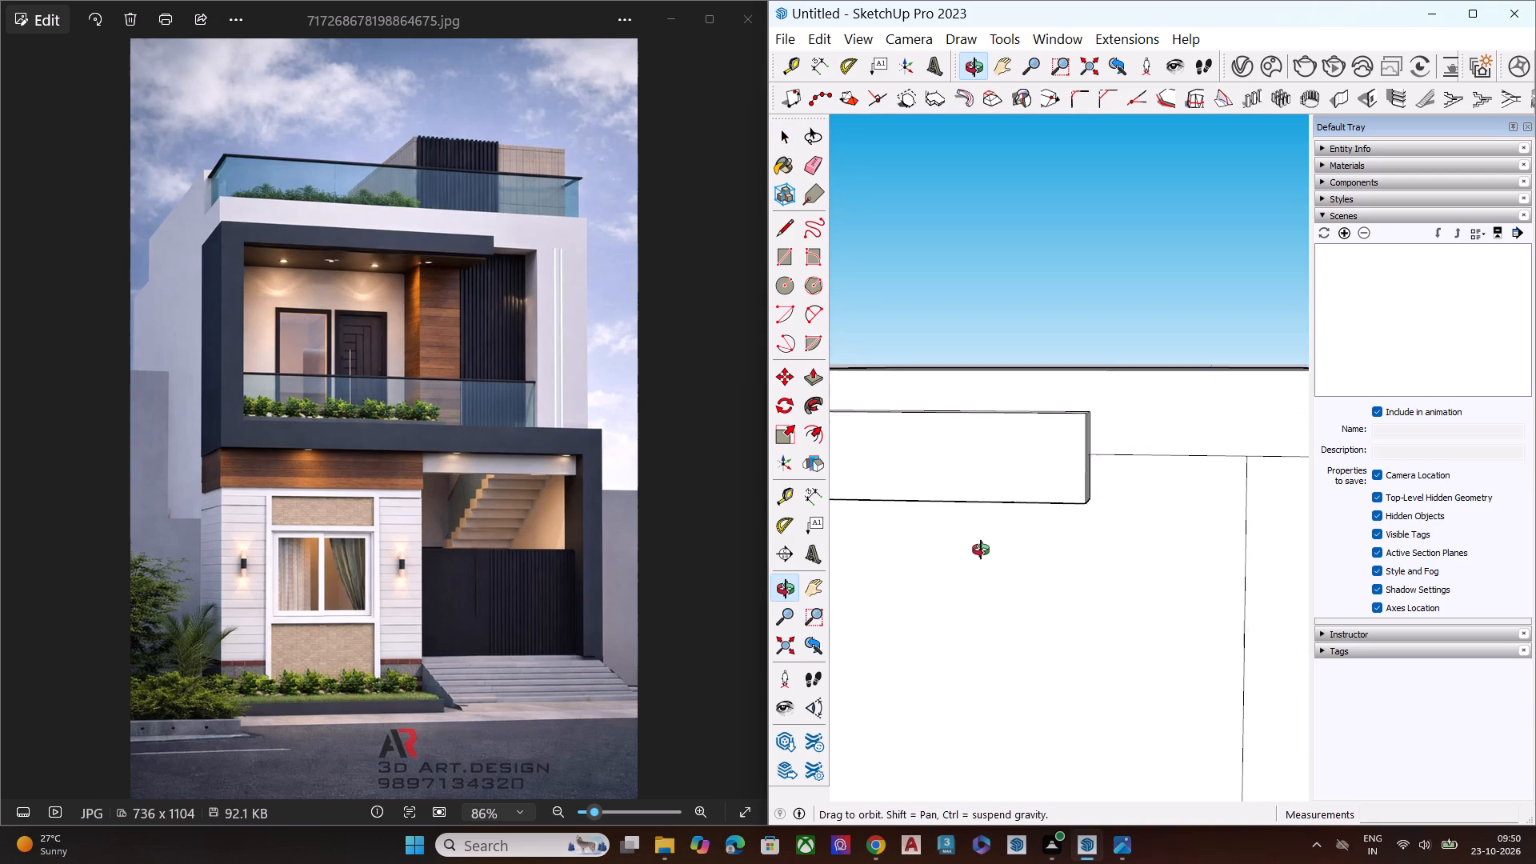
pyautogui.moveTo(981, 550); pyautogui.dragTo(1004, 534, button='middle')
pyautogui.press('space')
pyautogui.click(1170, 293)
pyautogui.scroll(1, 1088, 286)
pyautogui.scroll(-1, 1088, 286)
pyautogui.scroll(1, 1088, 286)
pyautogui.scroll(-3, 1089, 286)
pyautogui.scroll(1, 1098, 286)
pyautogui.scroll(-1, 1110, 290)
pyautogui.scroll(2, 1114, 291)
pyautogui.scroll(-7, 1123, 298)
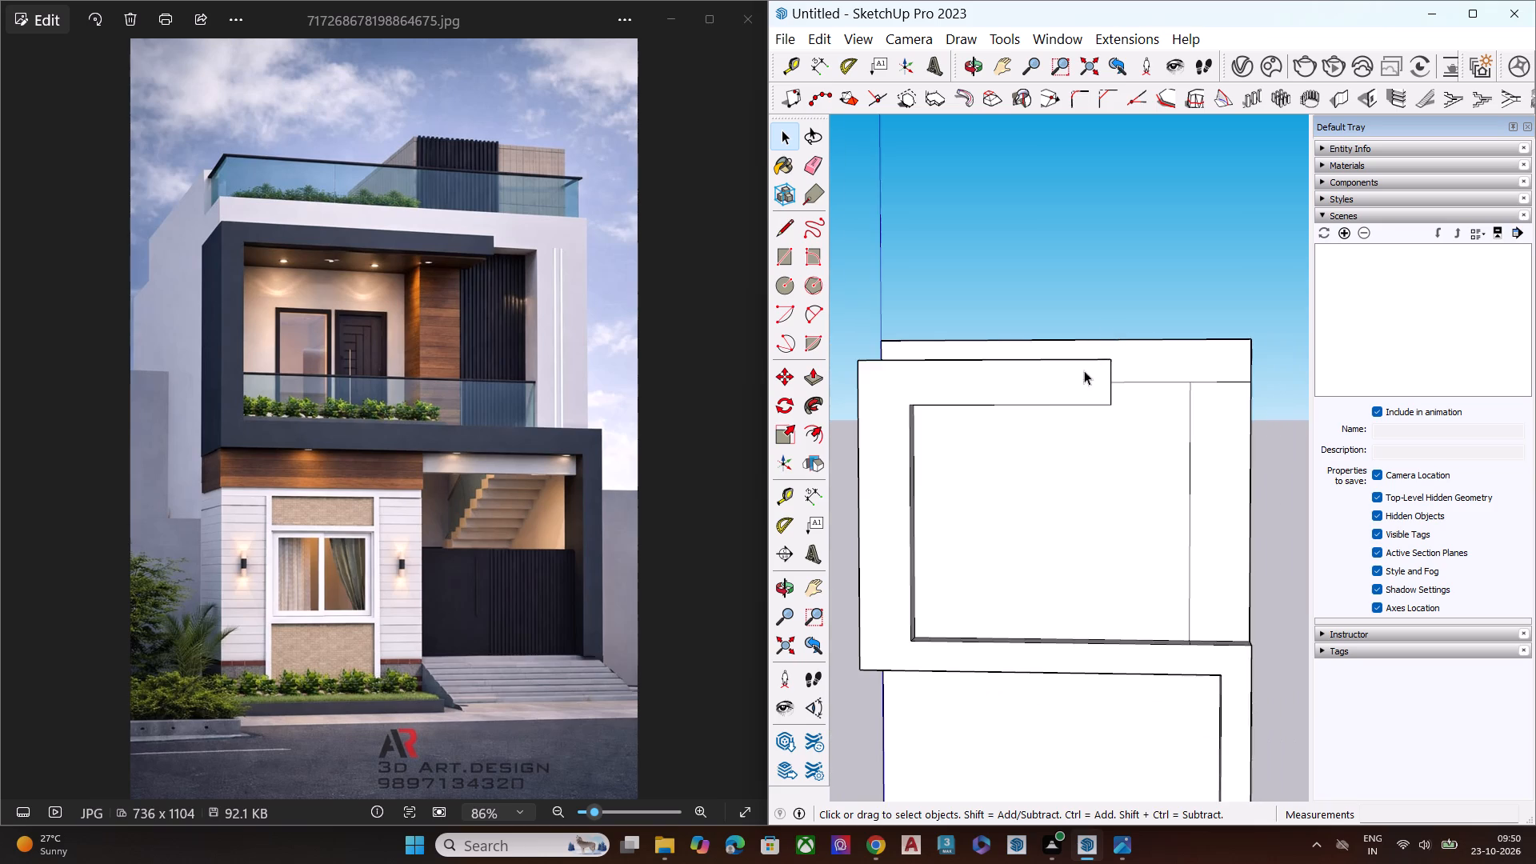
pyautogui.scroll(-8, 1058, 399)
pyautogui.moveTo(1090, 439); pyautogui.dragTo(1163, 502, button='middle')
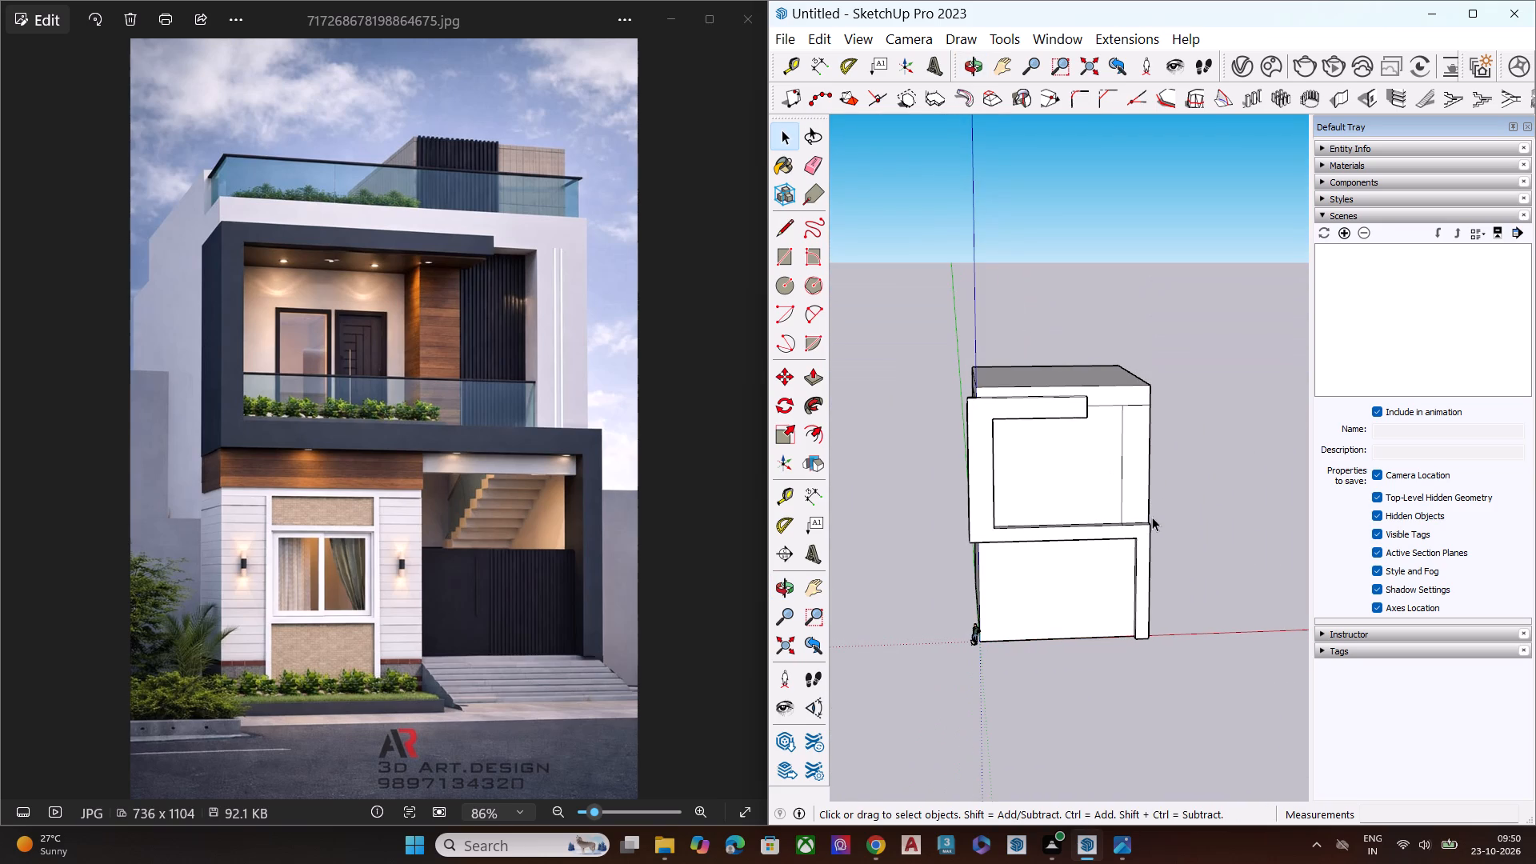
pyautogui.moveTo(1125, 522); pyautogui.dragTo(1225, 413, button='middle')
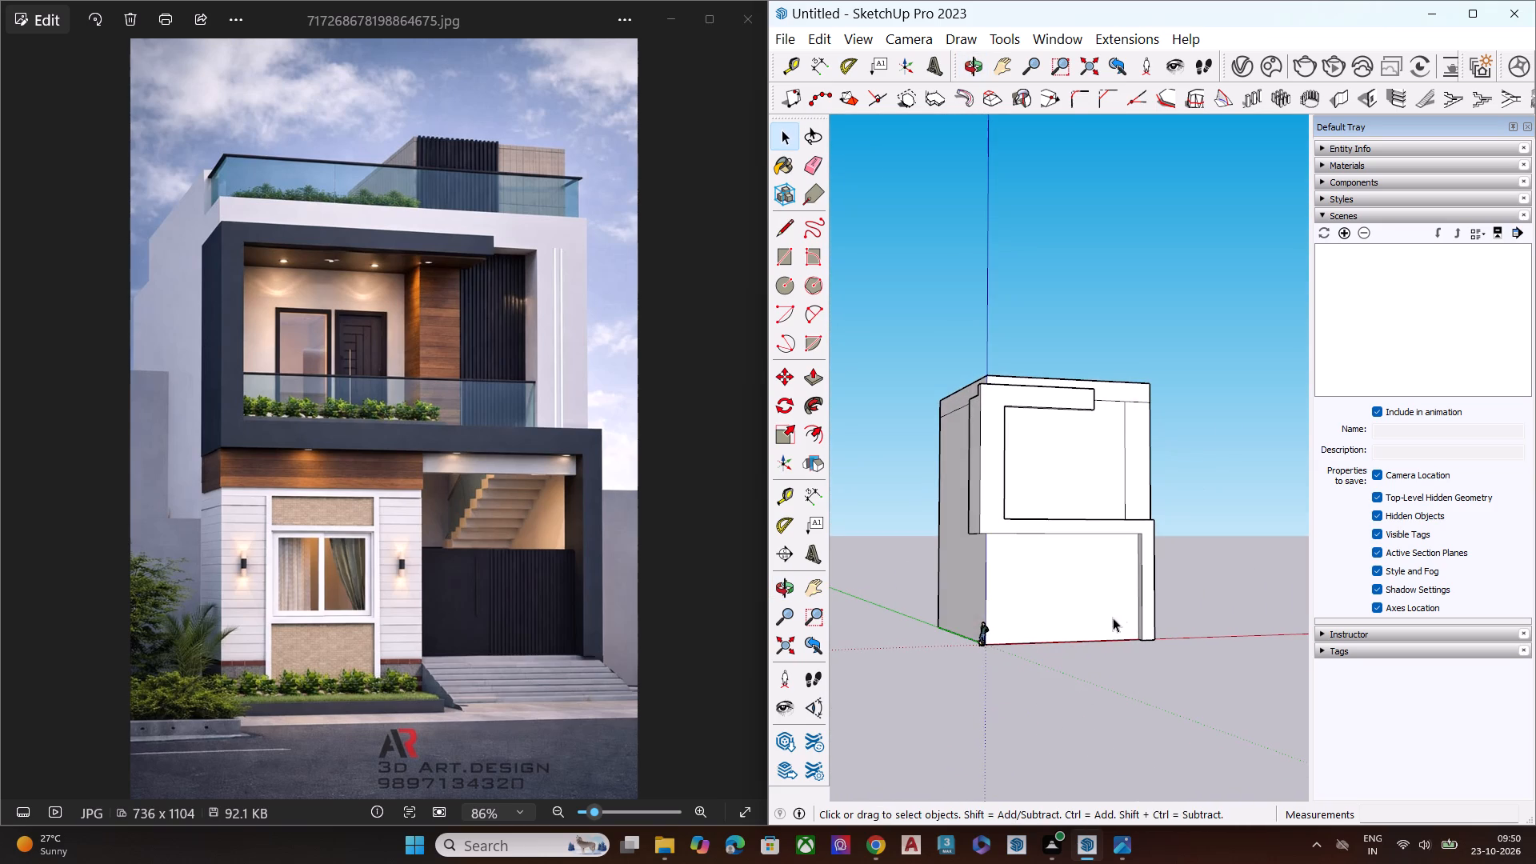
pyautogui.moveTo(1094, 618); pyautogui.dragTo(1166, 490, button='middle')
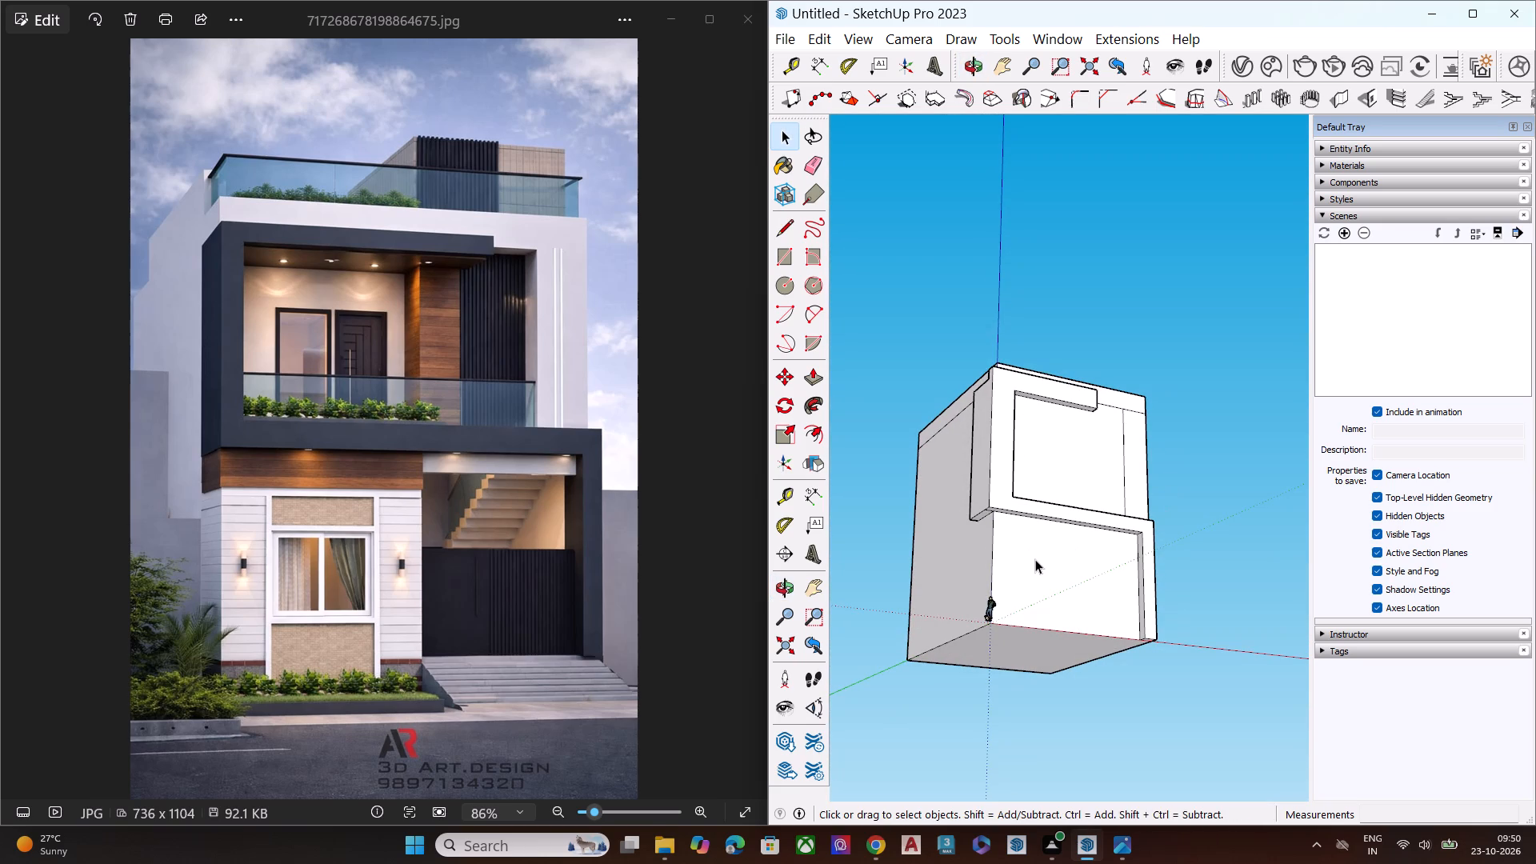
pyautogui.scroll(8, 992, 529)
pyautogui.moveTo(979, 542); pyautogui.dragTo(986, 563, button='middle')
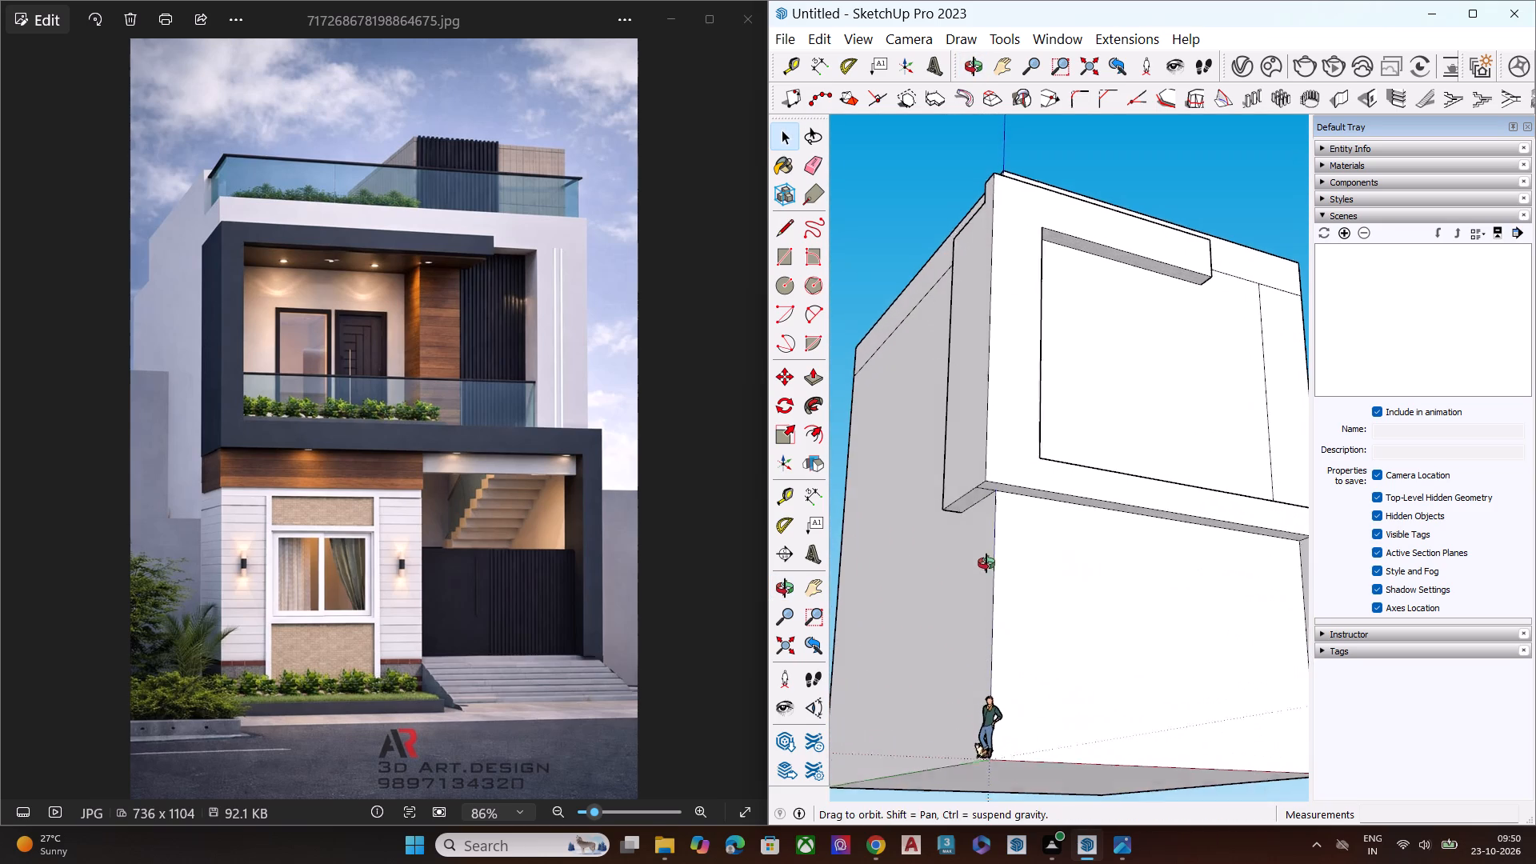
pyautogui.moveTo(986, 563); pyautogui.dragTo(994, 609, button='middle')
pyautogui.moveTo(1068, 608); pyautogui.dragTo(959, 610, button='middle')
# Draw a vertical line about 25' 8" long on the ground-floor front, from the lower band's underside midpoint to the wall's base.
pyautogui.press('l')
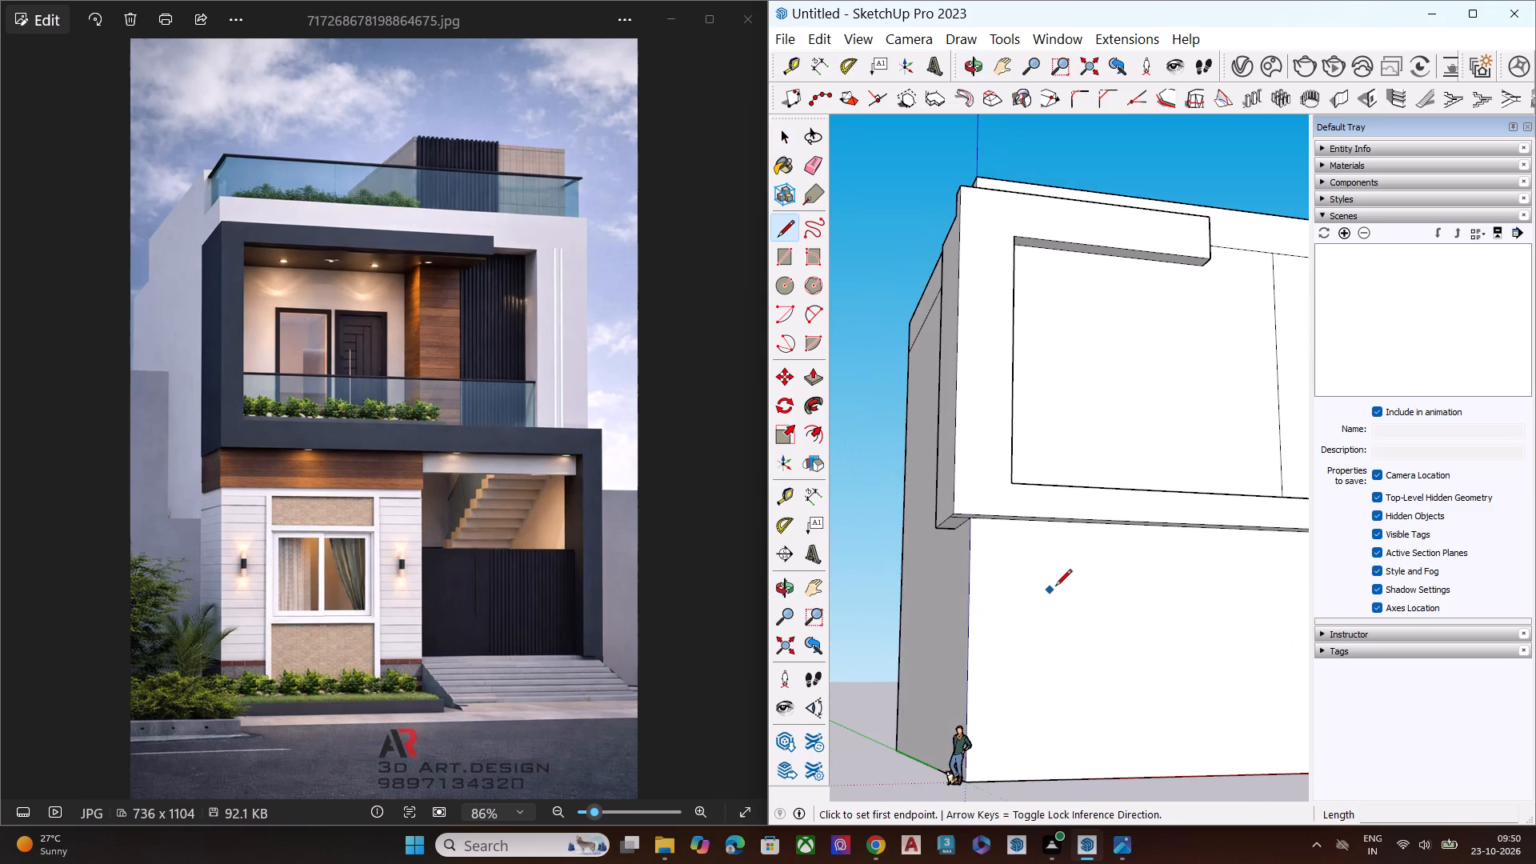
pyautogui.moveTo(1055, 587); pyautogui.dragTo(869, 535, button='middle')
pyautogui.scroll(1, 883, 514)
pyautogui.scroll(-5, 893, 512)
pyautogui.scroll(1, 930, 526)
pyautogui.scroll(-3, 936, 530)
pyautogui.moveTo(1029, 553); pyautogui.dragTo(1064, 479, button='middle')
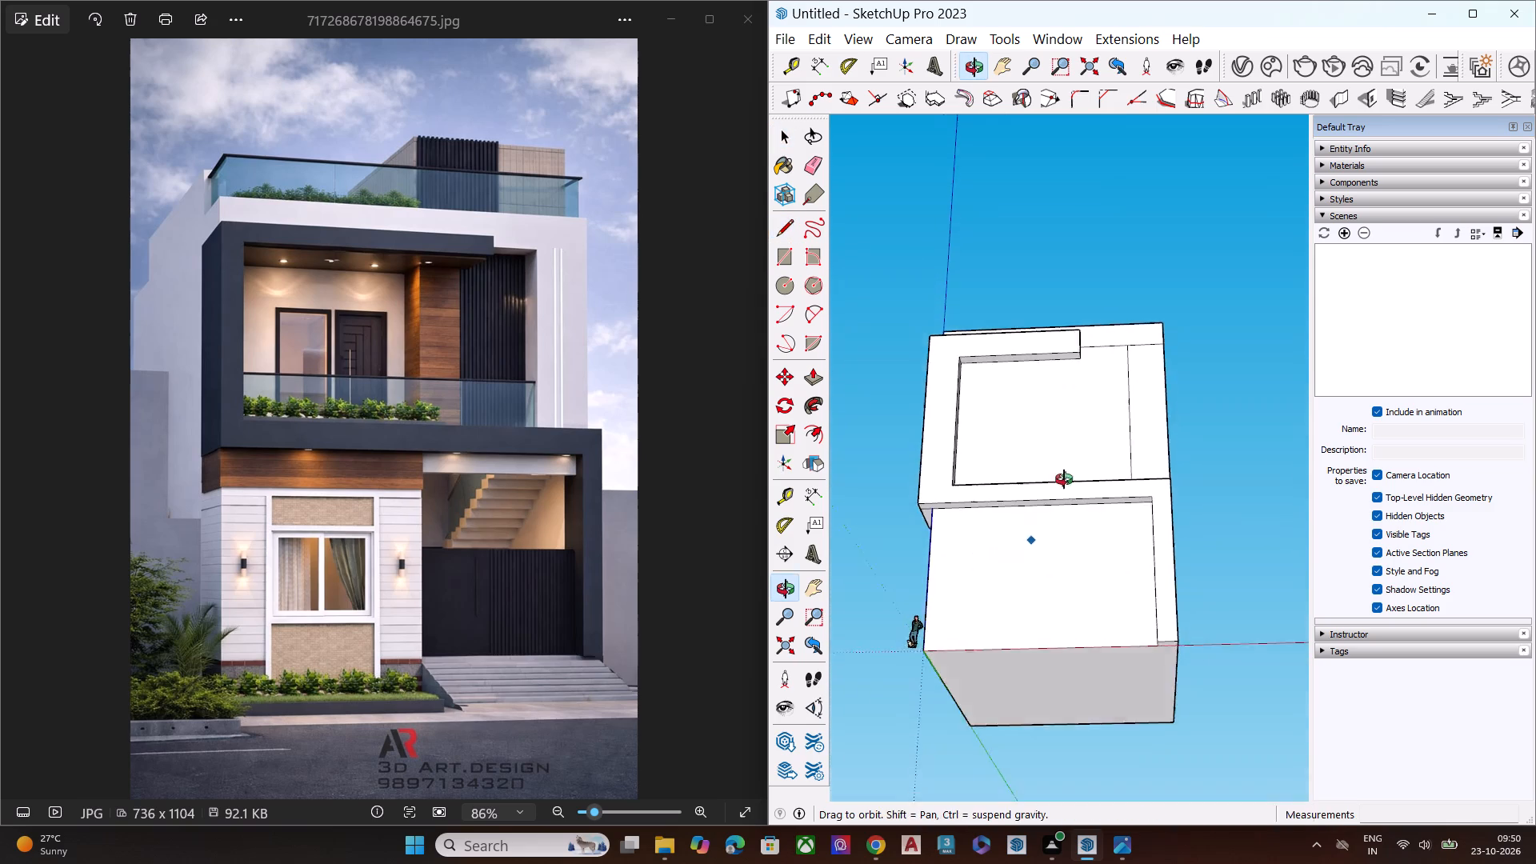
pyautogui.moveTo(1064, 479); pyautogui.dragTo(1065, 478, button='middle')
pyautogui.scroll(11, 1065, 483)
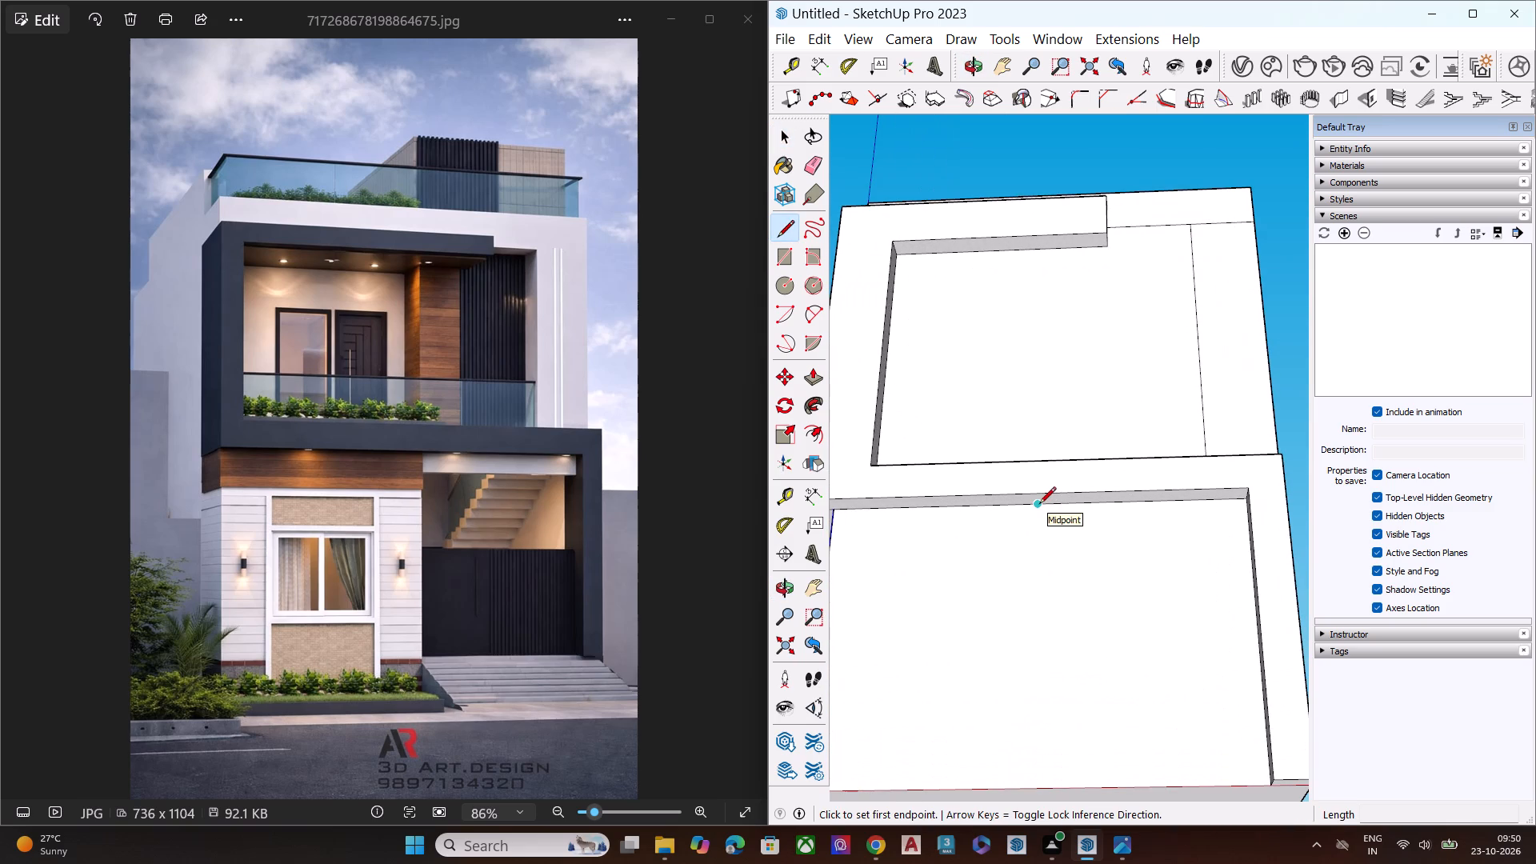
pyautogui.click(1039, 505)
pyautogui.scroll(-4, 1042, 753)
pyautogui.click(1045, 776)
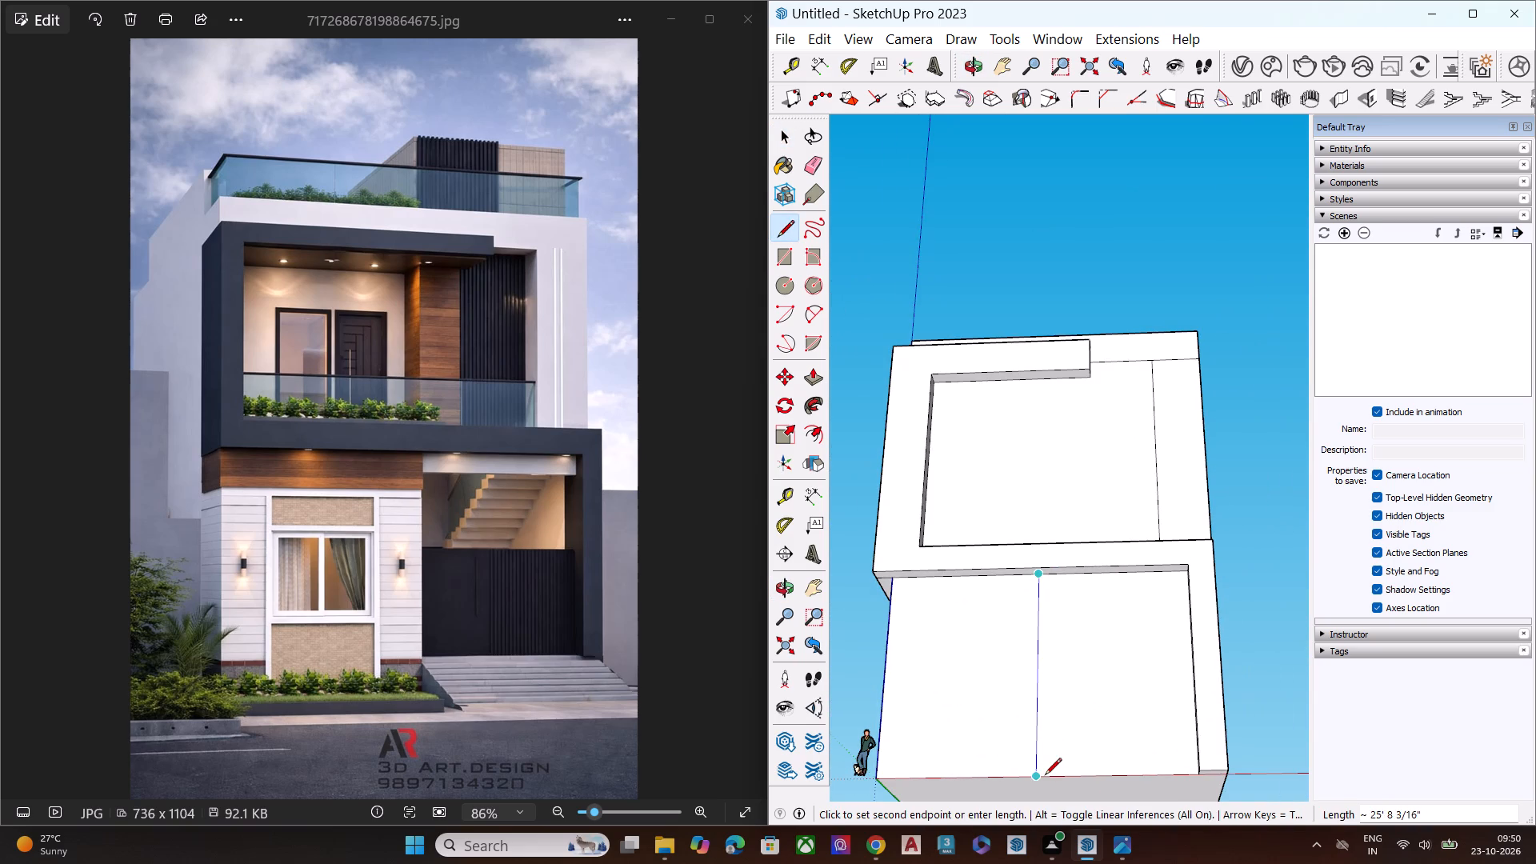
# Draw a horizontal line just below the S-frame's lower band, from the ground-floor front's vertical dividing line to the outer left corner.
pyautogui.press('space')
pyautogui.moveTo(929, 641); pyautogui.dragTo(964, 634, button='middle')
pyautogui.scroll(1, 964, 634)
pyautogui.press('l')
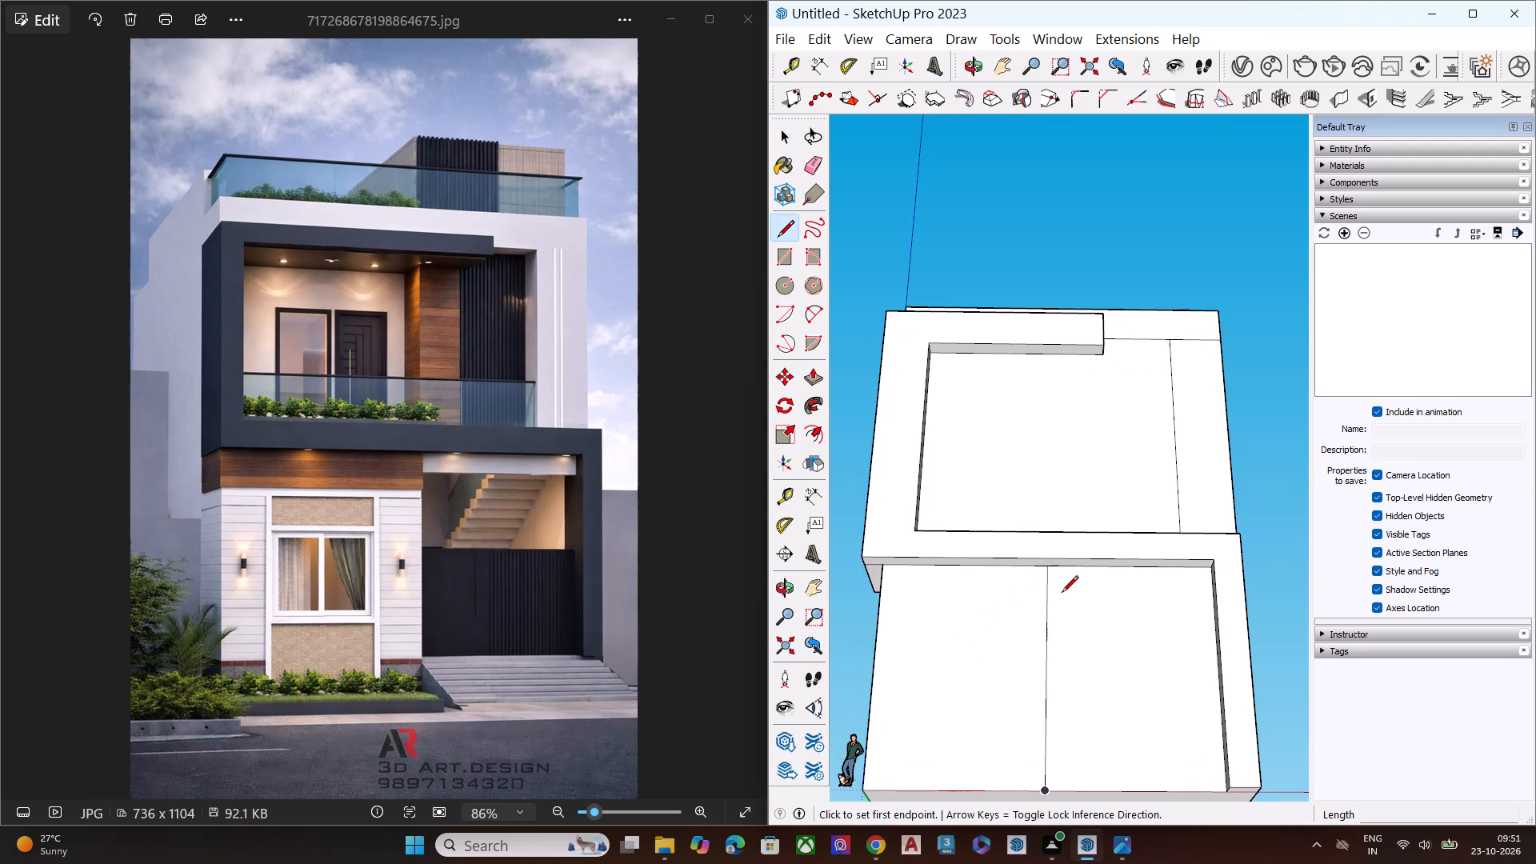
pyautogui.click(1048, 602)
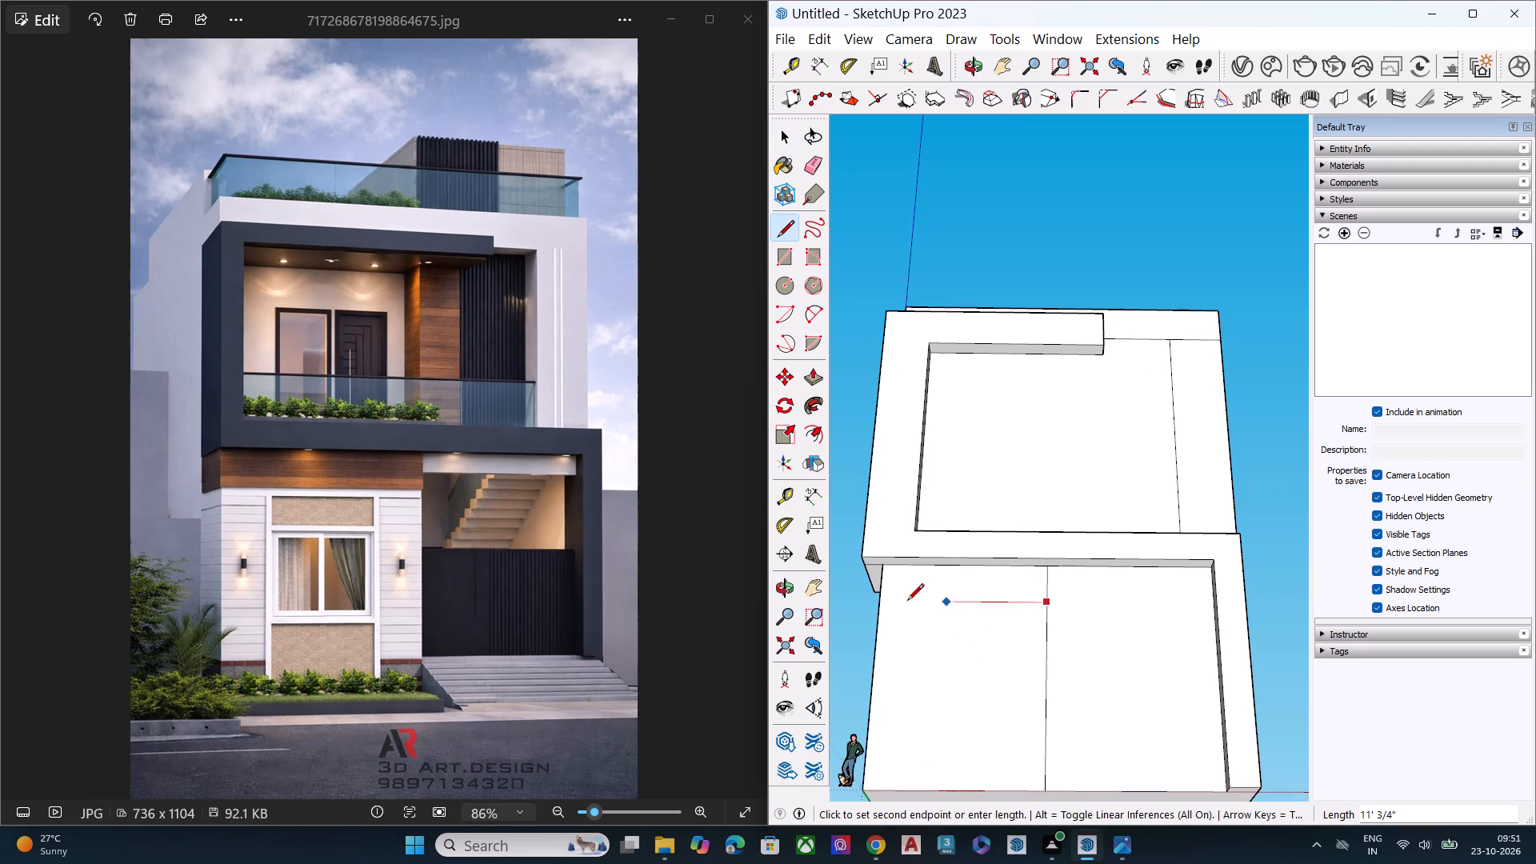
pyautogui.click(876, 595)
# Draw a vertical line about 25' 8" long on the side wall, from the underside of the S-frame's side return to the wall's base.
pyautogui.moveTo(916, 604); pyautogui.dragTo(1131, 860, button='middle')
pyautogui.moveTo(890, 628); pyautogui.dragTo(1048, 582, button='middle')
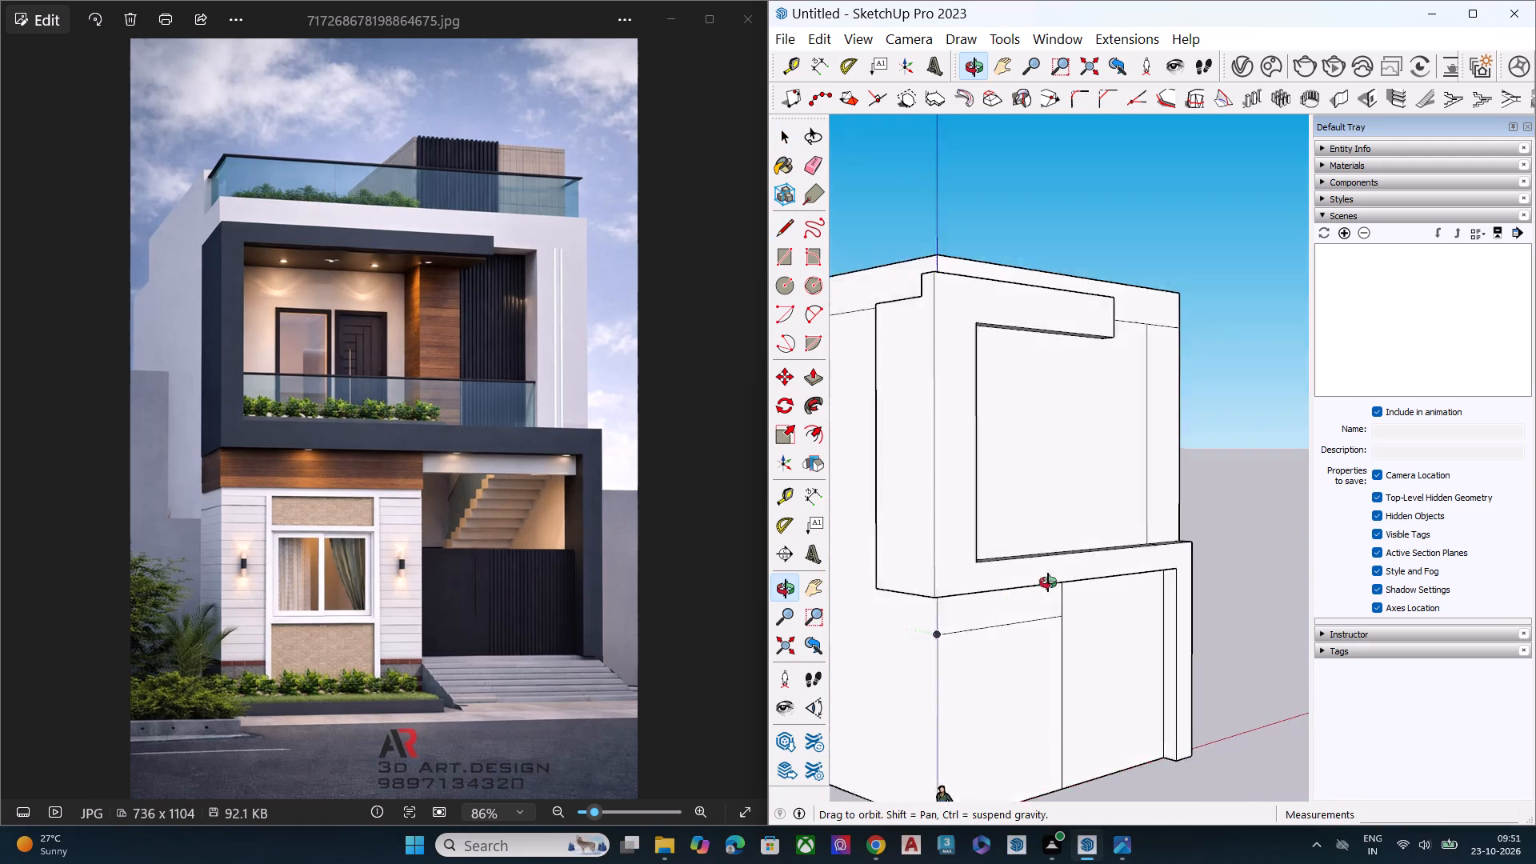
pyautogui.moveTo(1048, 582); pyautogui.dragTo(1108, 552, button='middle')
pyautogui.moveTo(926, 615); pyautogui.dragTo(1026, 588, button='middle')
pyautogui.moveTo(981, 605); pyautogui.dragTo(1106, 519, button='middle')
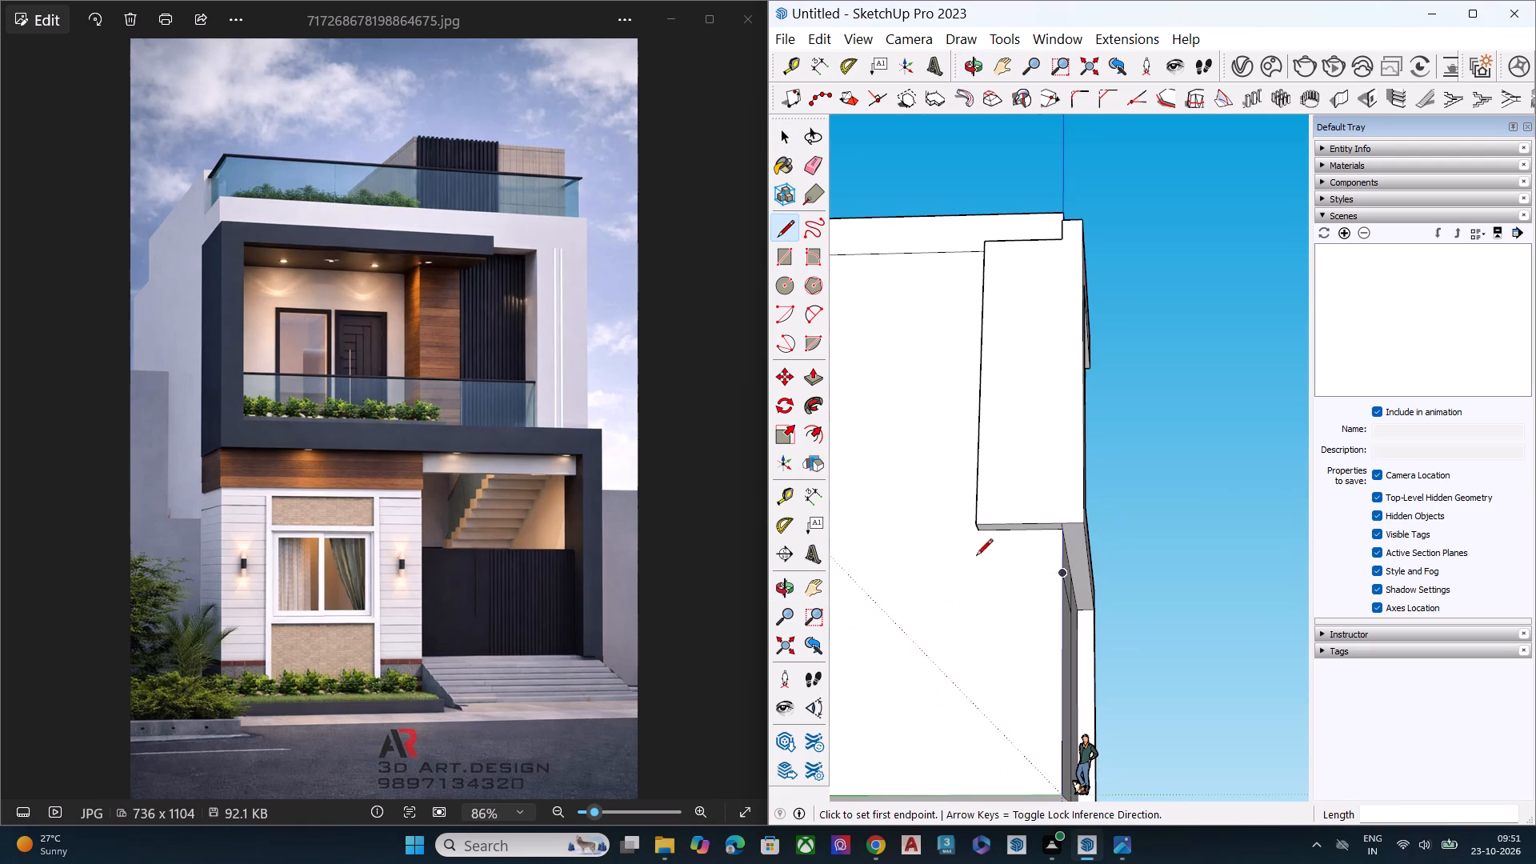
pyautogui.click(979, 531)
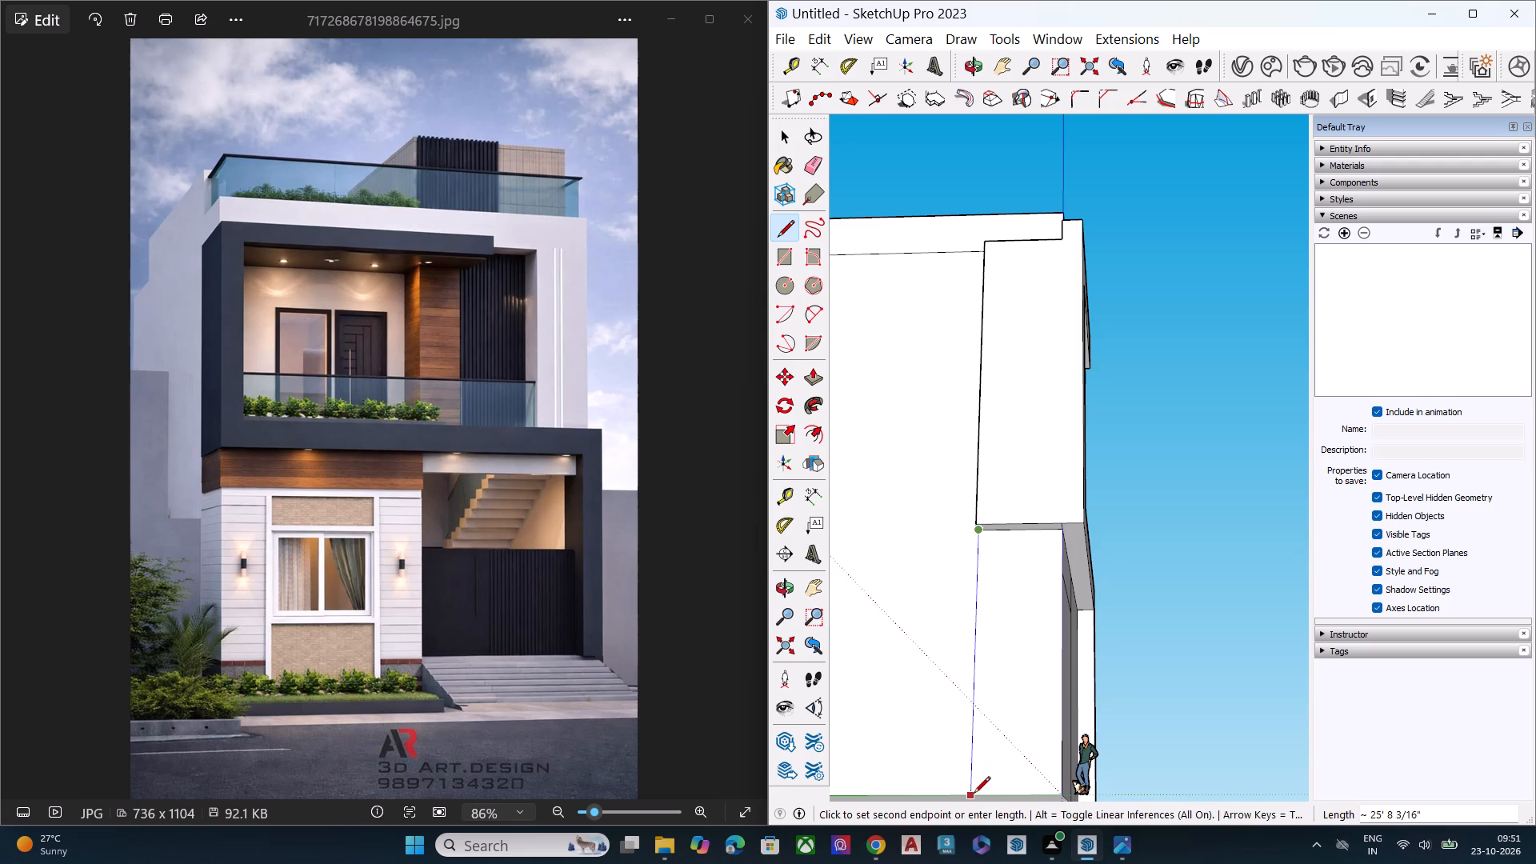
pyautogui.click(974, 794)
pyautogui.press('space')
# Continue the front's horizontal line around the corner onto the side wall, ending at the new vertical line.
pyautogui.moveTo(1020, 595); pyautogui.dragTo(984, 771, button='middle')
pyautogui.scroll(-1, 1062, 654)
pyautogui.scroll(7, 1062, 654)
pyautogui.scroll(-1, 1046, 658)
pyautogui.press('l')
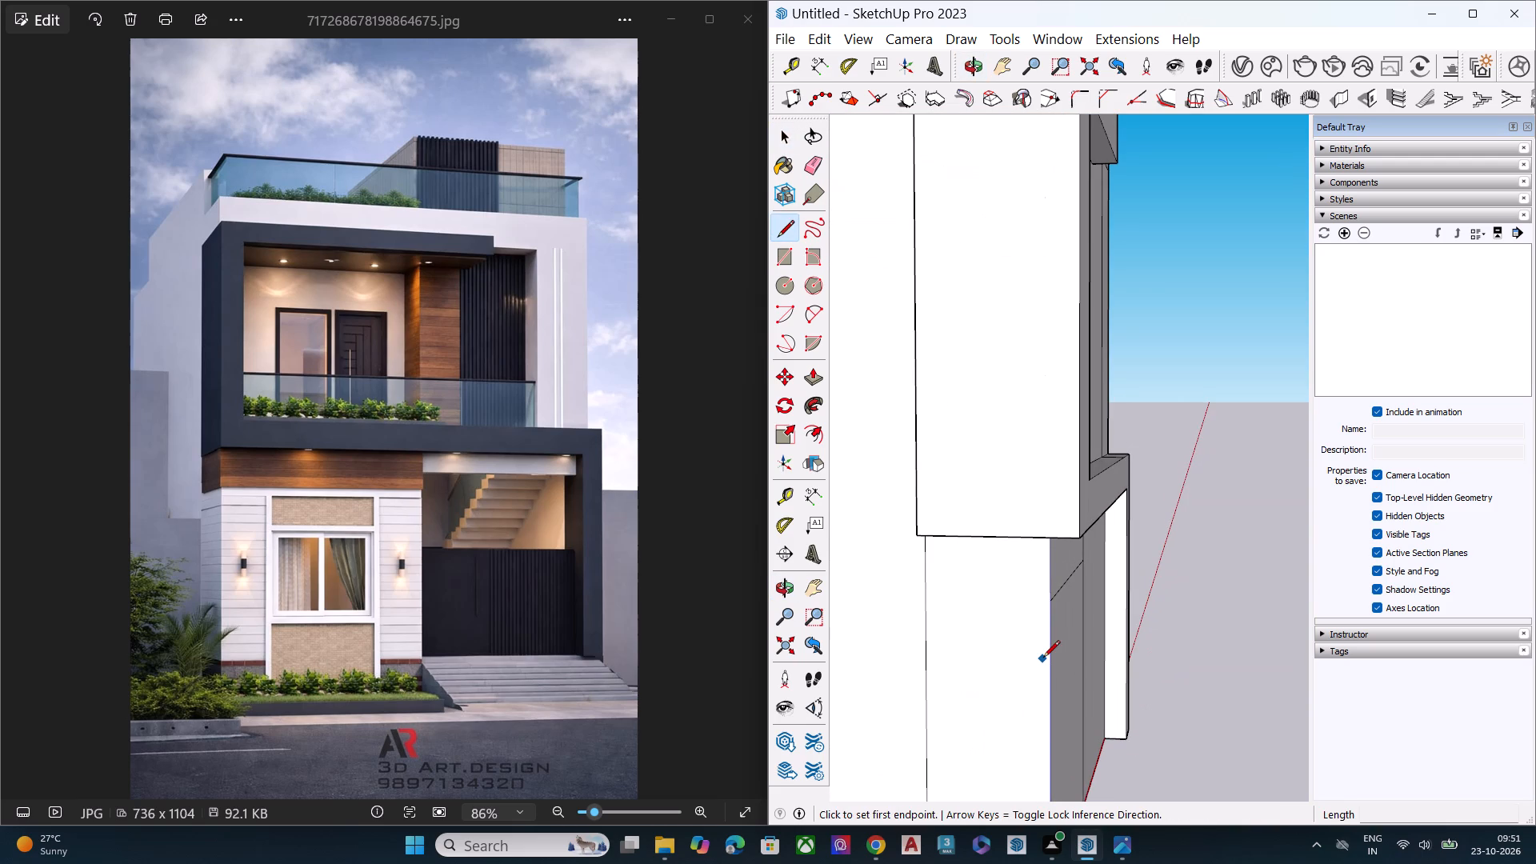
pyautogui.click(1048, 605)
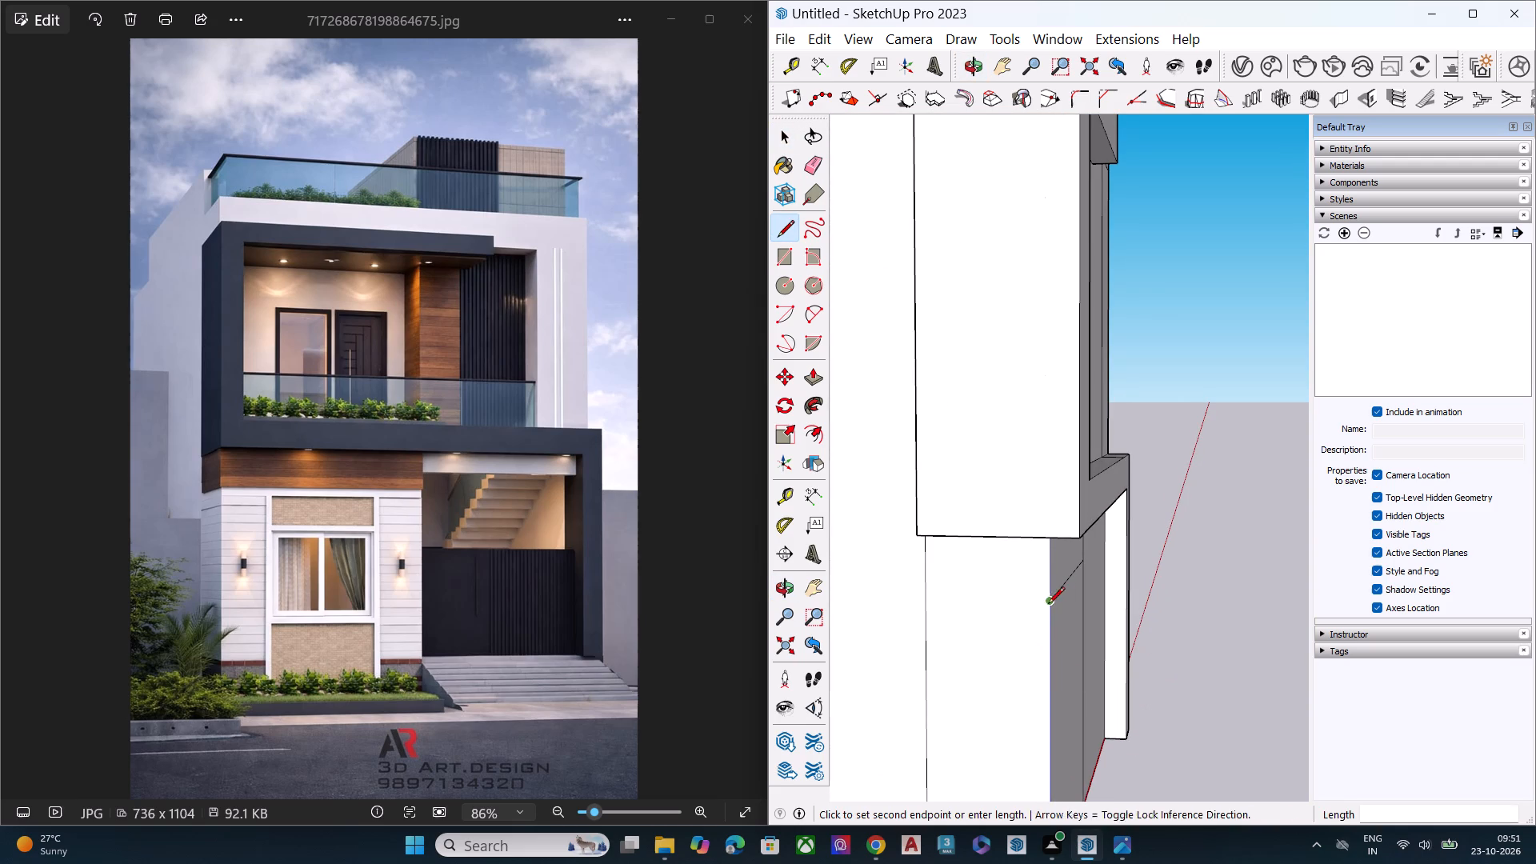
pyautogui.click(922, 601)
pyautogui.press('space')
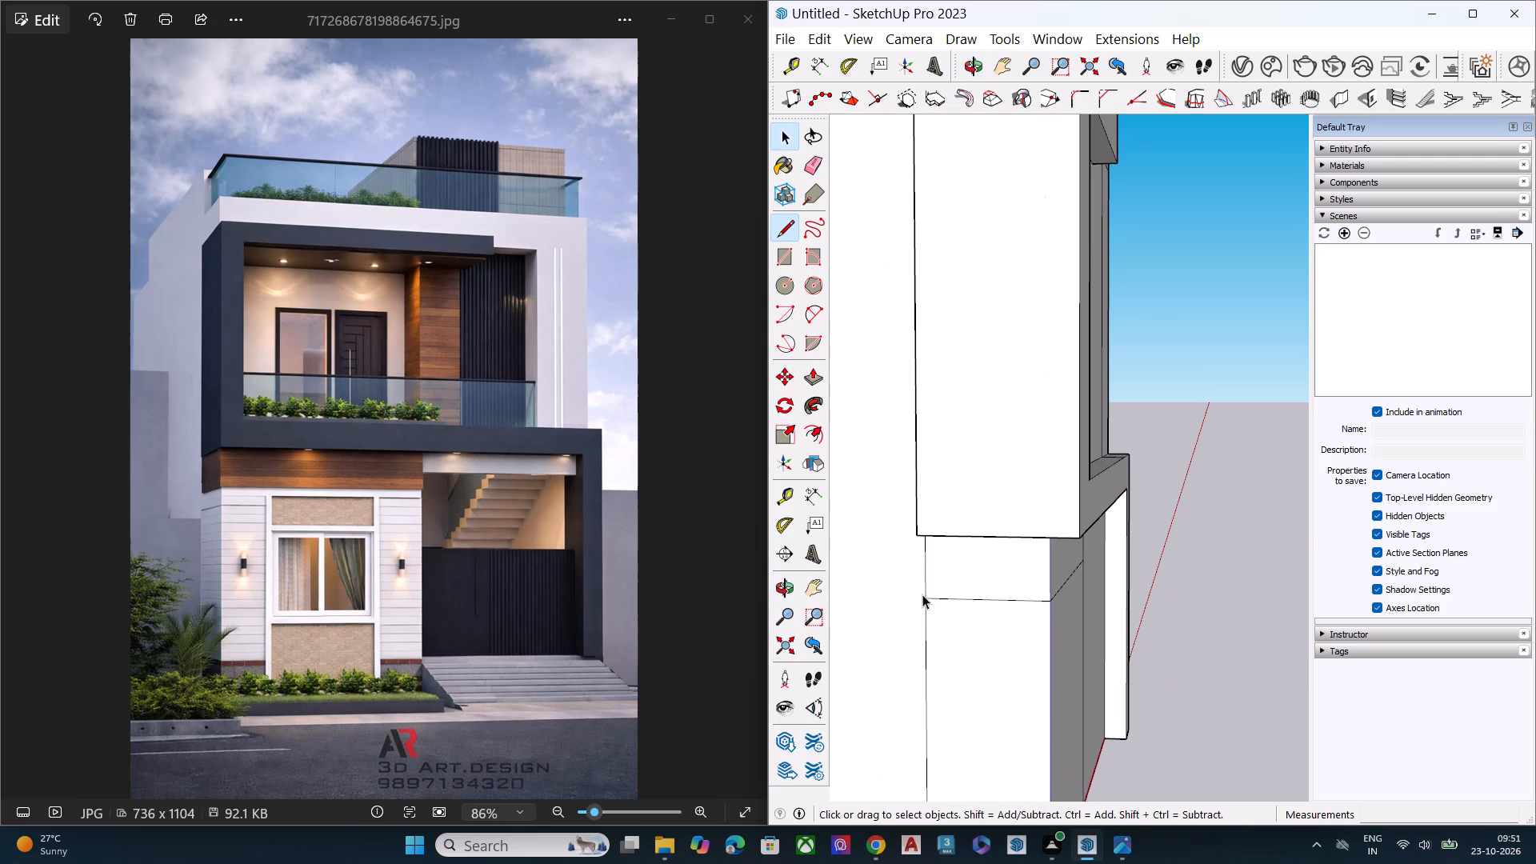
# Examine the building from the corner and front, comparing its proportions with the reference photo.
pyautogui.scroll(1, 927, 529)
pyautogui.scroll(-3, 928, 529)
pyautogui.scroll(2, 930, 530)
pyautogui.scroll(-2, 943, 542)
pyautogui.moveTo(1026, 646); pyautogui.dragTo(862, 584, button='middle')
pyautogui.scroll(-2, 913, 546)
pyautogui.scroll(1, 922, 541)
pyautogui.scroll(-5, 931, 538)
pyautogui.moveTo(994, 718); pyautogui.dragTo(980, 729, button='middle')
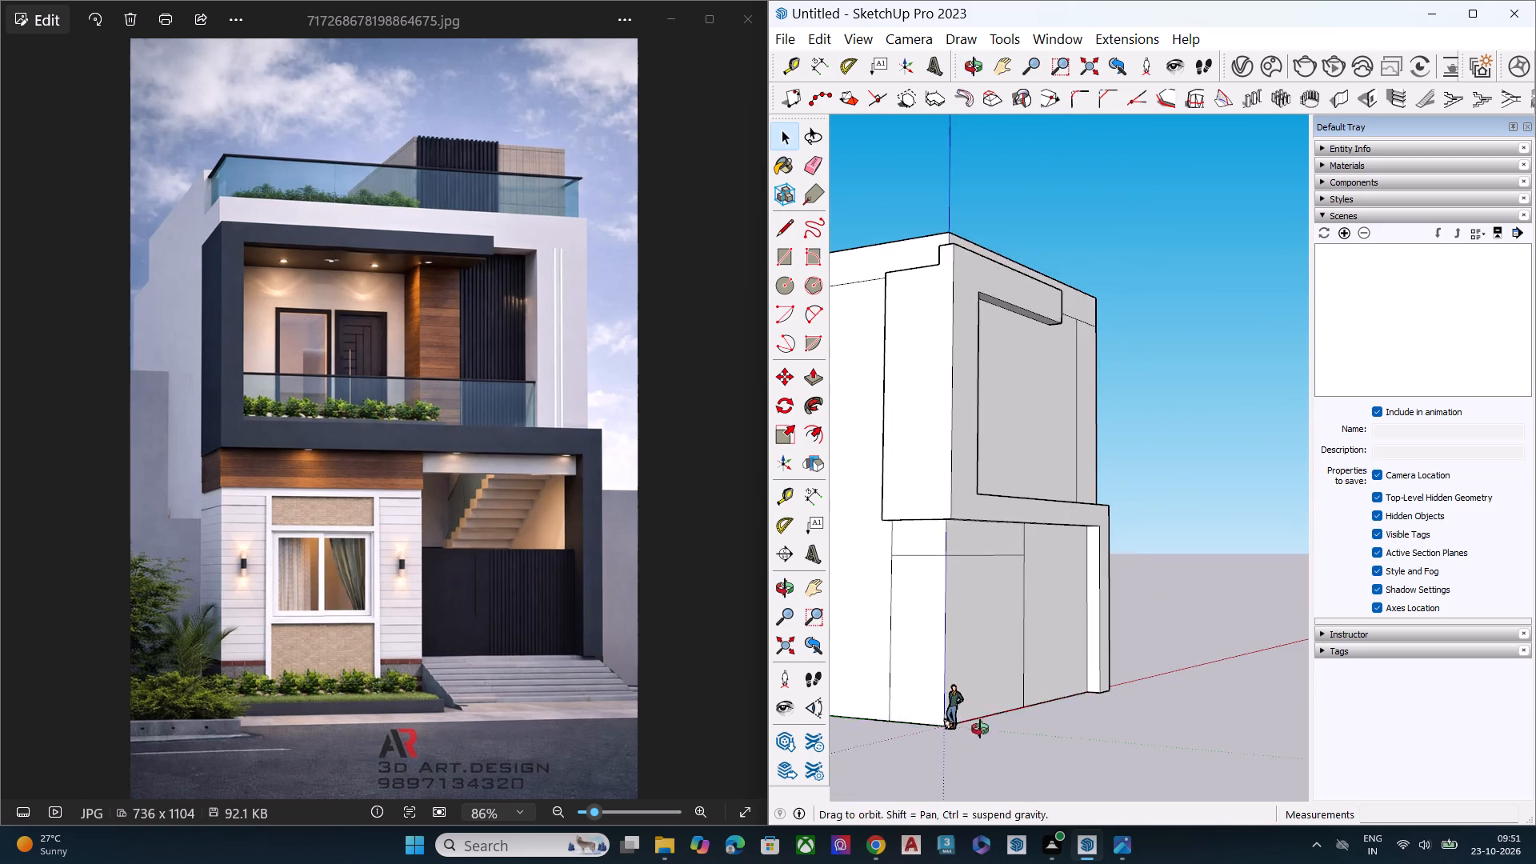
pyautogui.moveTo(980, 729); pyautogui.dragTo(910, 750, button='middle')
pyautogui.scroll(-8, 1089, 547)
pyautogui.moveTo(1107, 608); pyautogui.dragTo(890, 621, button='middle')
pyautogui.scroll(5, 930, 619)
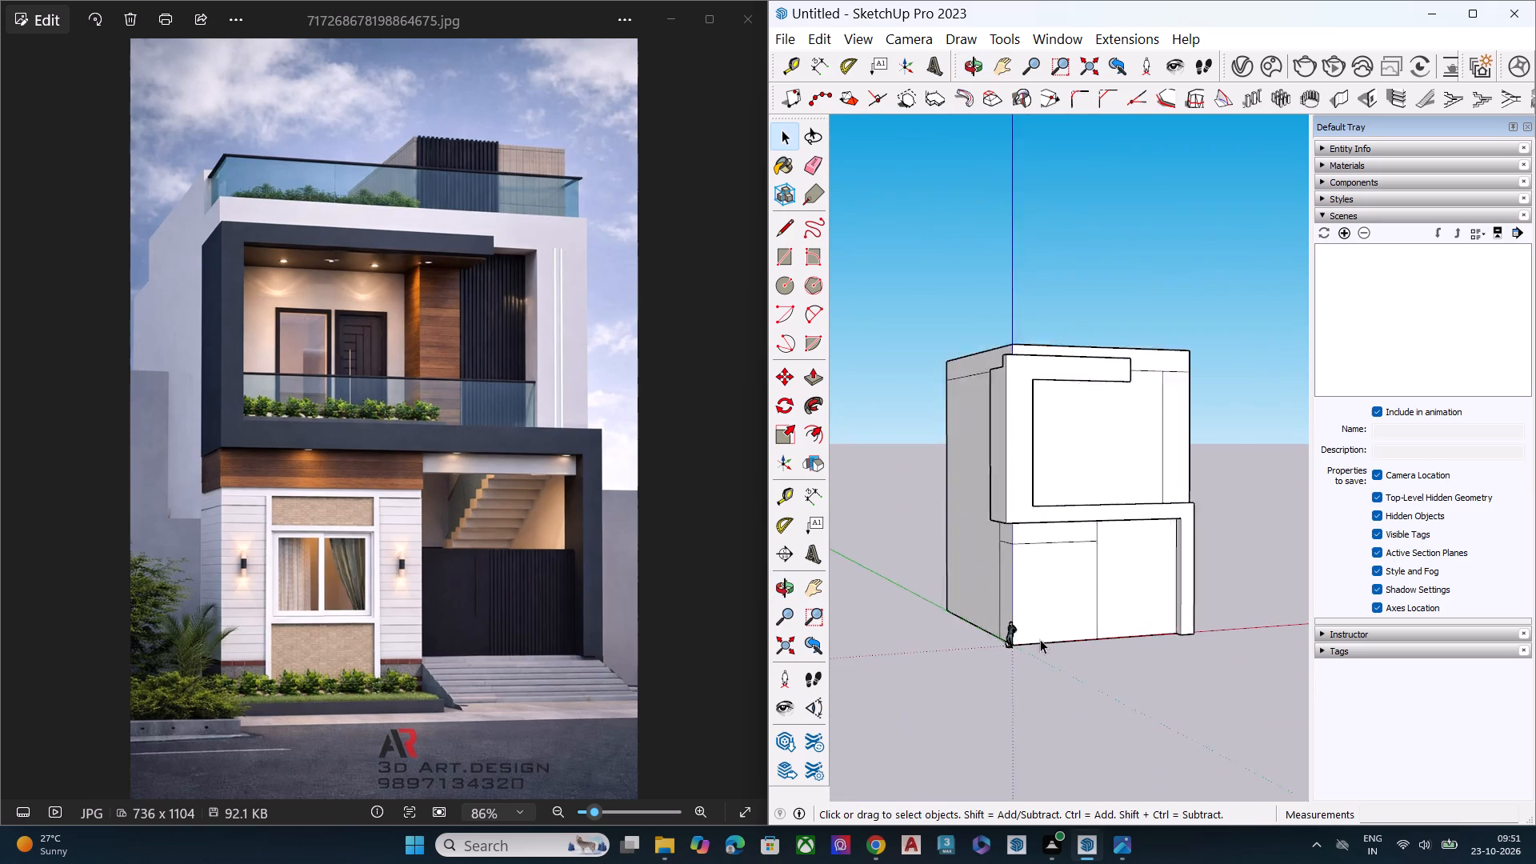
pyautogui.scroll(3, 1040, 639)
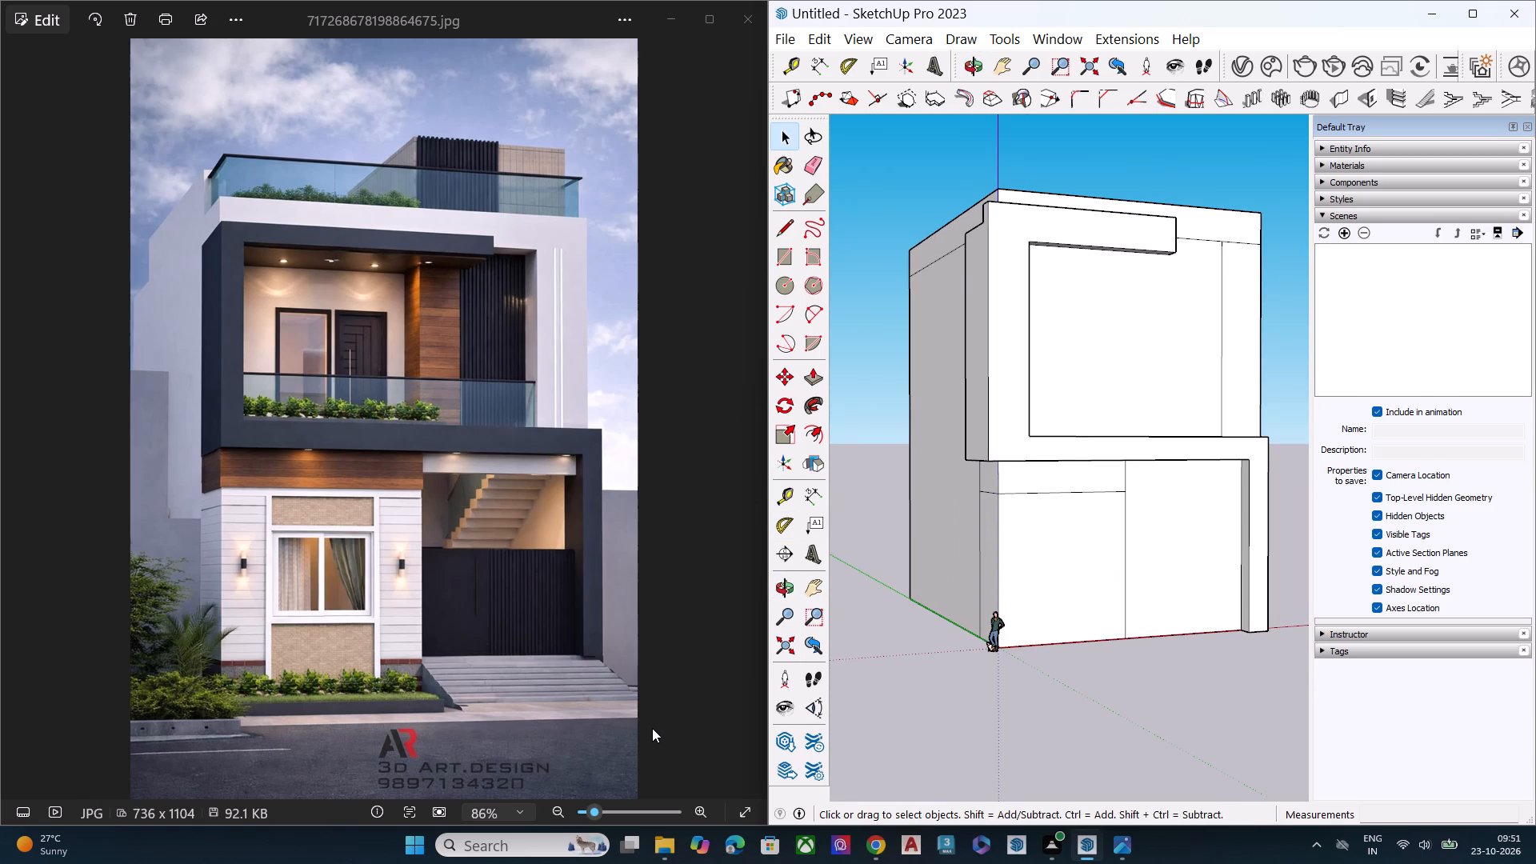
pyautogui.moveTo(802, 734); pyautogui.dragTo(562, 710, button='middle')
pyautogui.scroll(-3, 946, 721)
pyautogui.moveTo(1102, 679); pyautogui.dragTo(934, 674, button='middle')
pyautogui.moveTo(1170, 640); pyautogui.dragTo(1116, 596, button='middle')
pyautogui.scroll(1, 1147, 590)
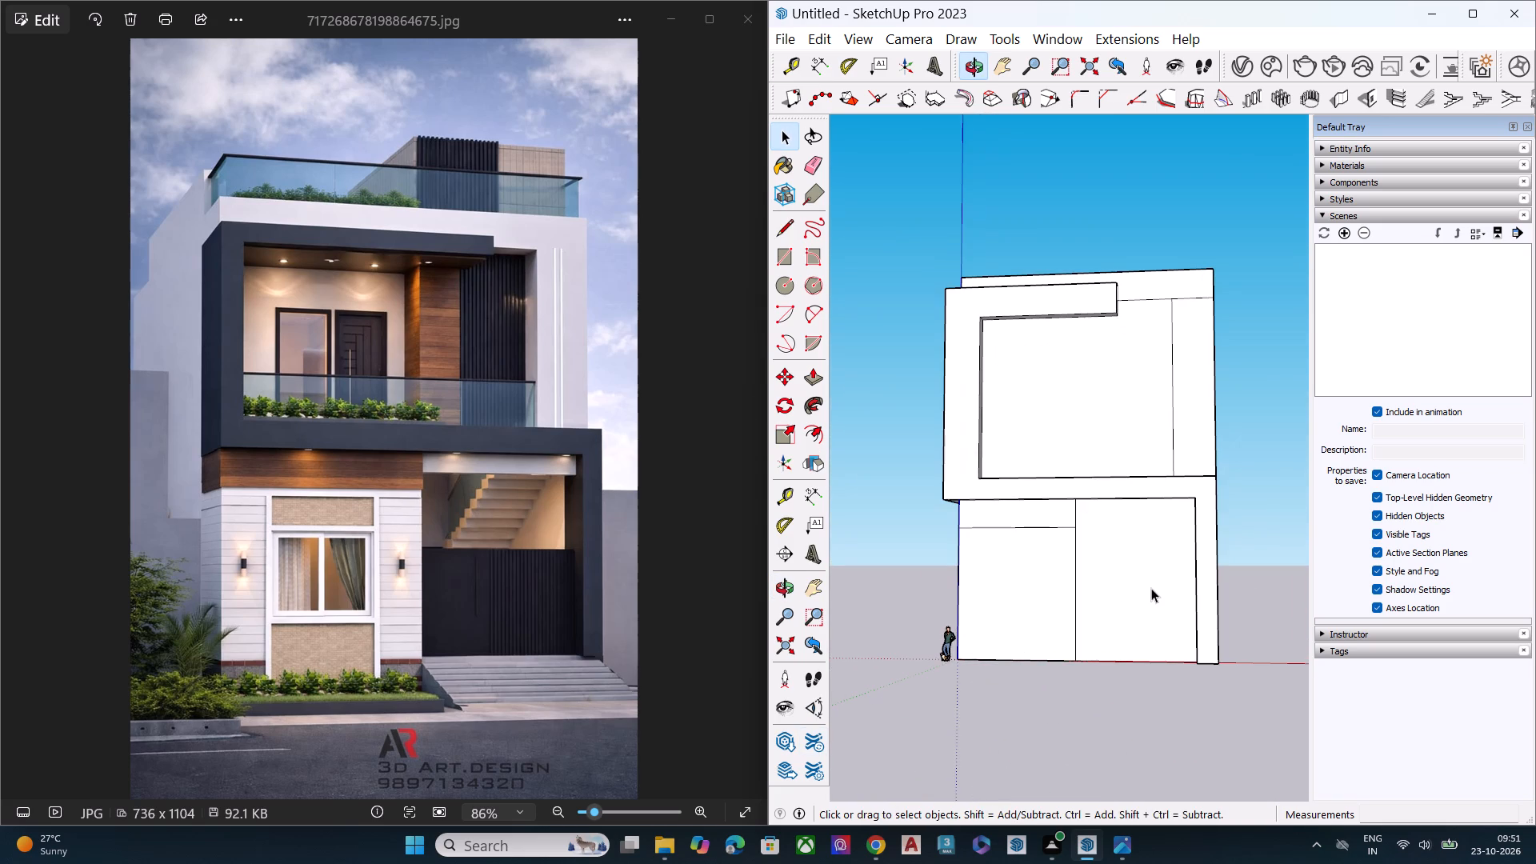
pyautogui.scroll(-1, 1061, 606)
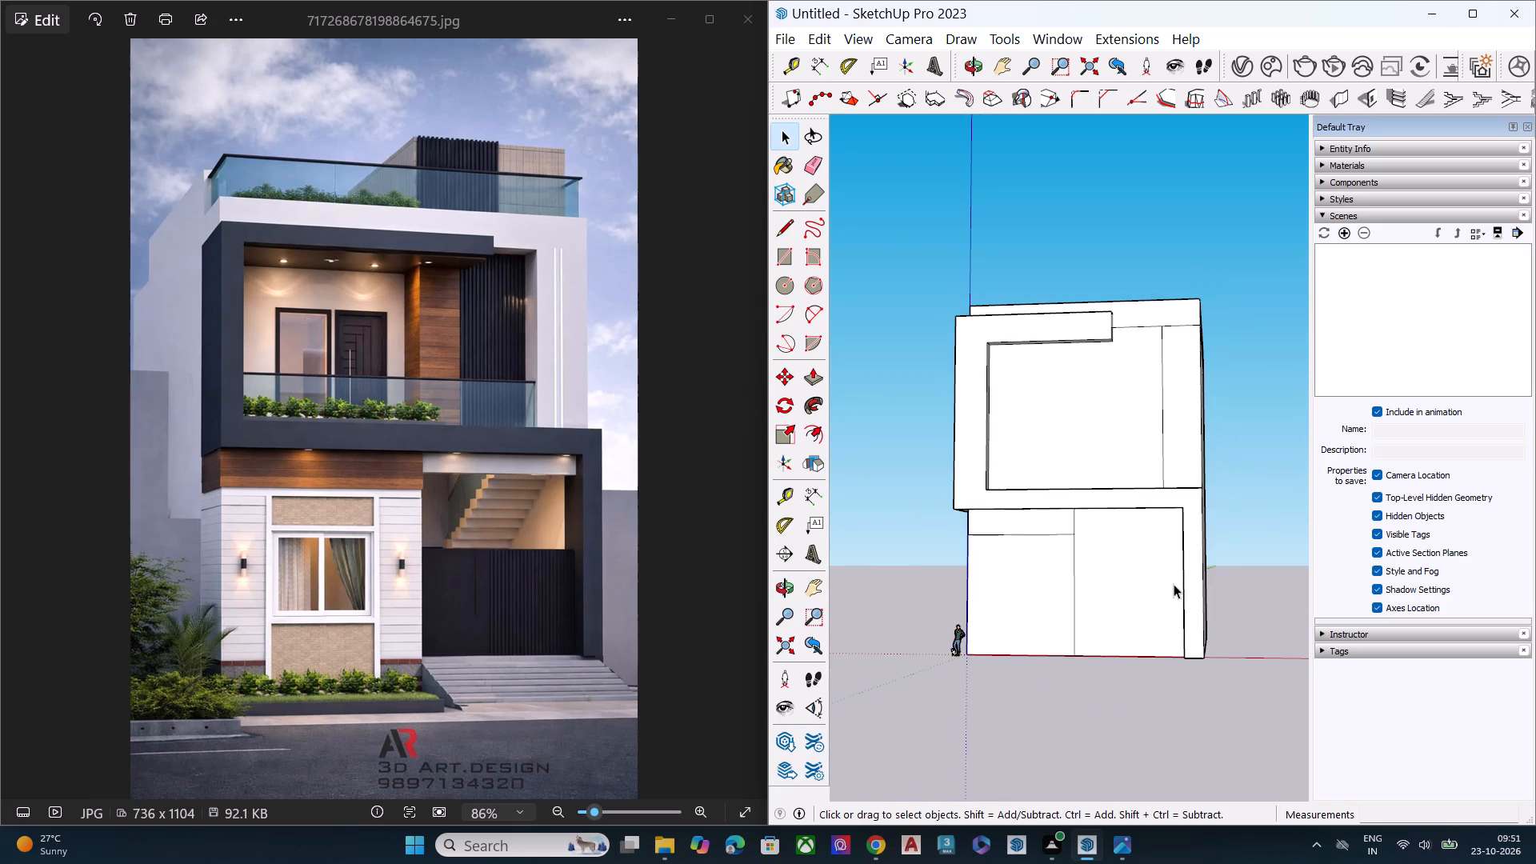
pyautogui.moveTo(1176, 583); pyautogui.dragTo(1202, 694, button='middle')
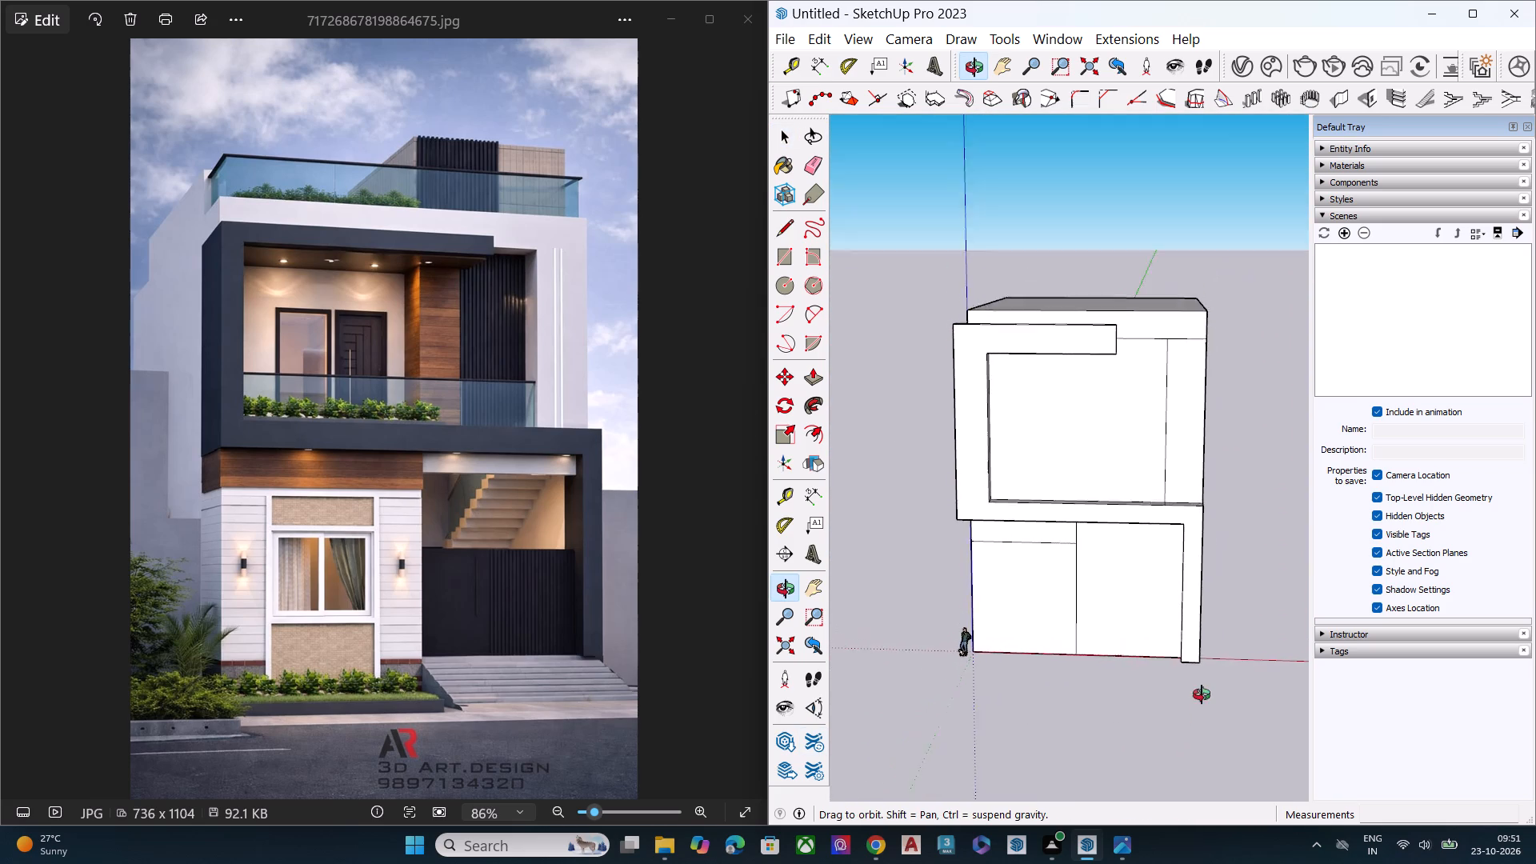
pyautogui.moveTo(1202, 694); pyautogui.dragTo(1202, 667, button='middle')
# Select the whole building and scale it wider along the red axis, keeping the corner side fixed.
pyautogui.tripleClick(1169, 475)
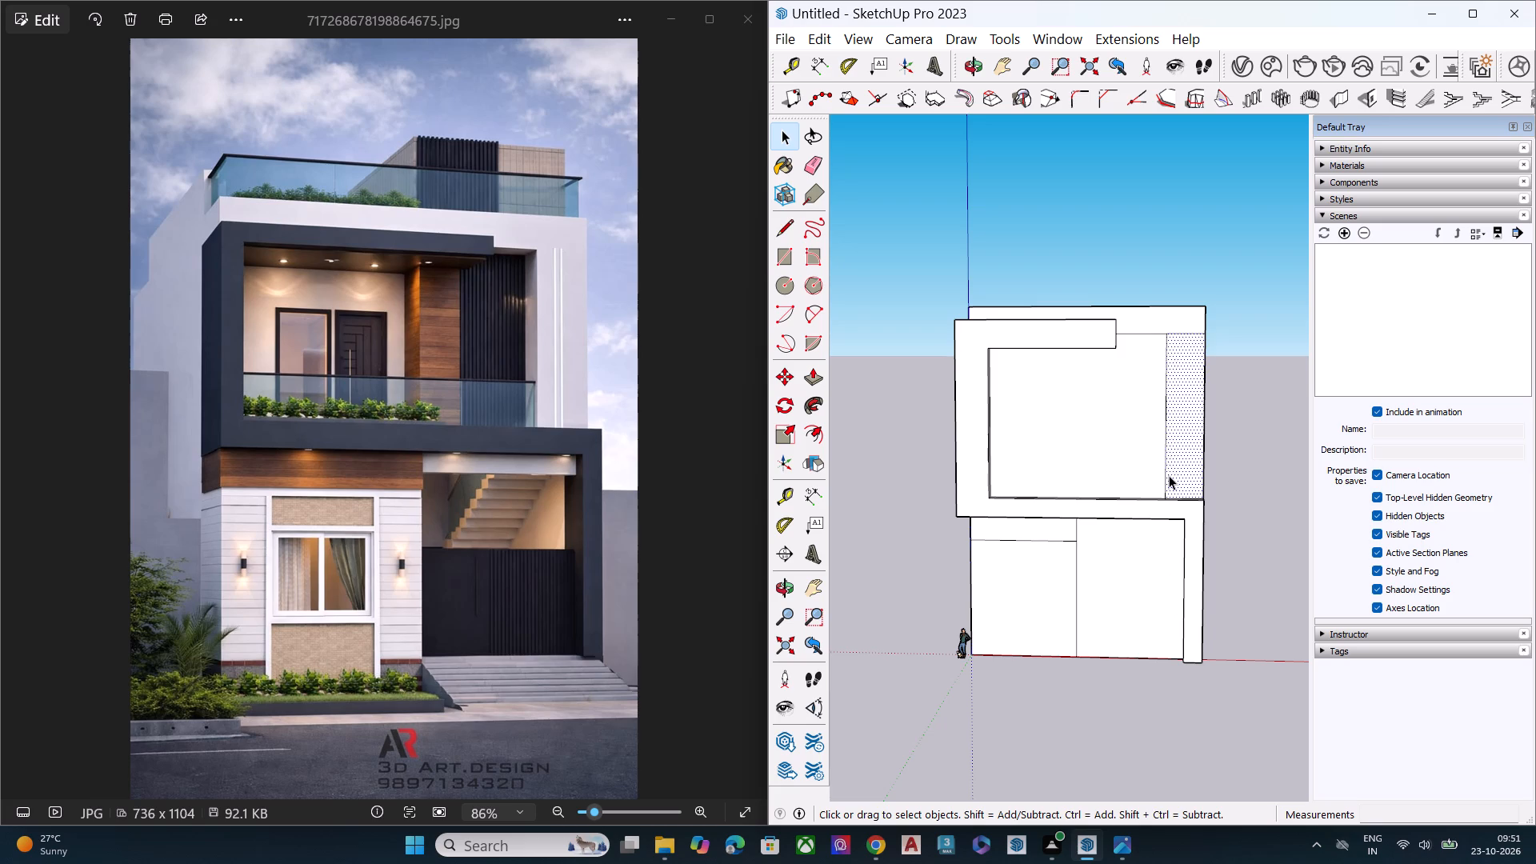
pyautogui.click(1169, 475)
pyautogui.moveTo(1167, 485); pyautogui.dragTo(1058, 625, button='middle')
pyautogui.press('s')
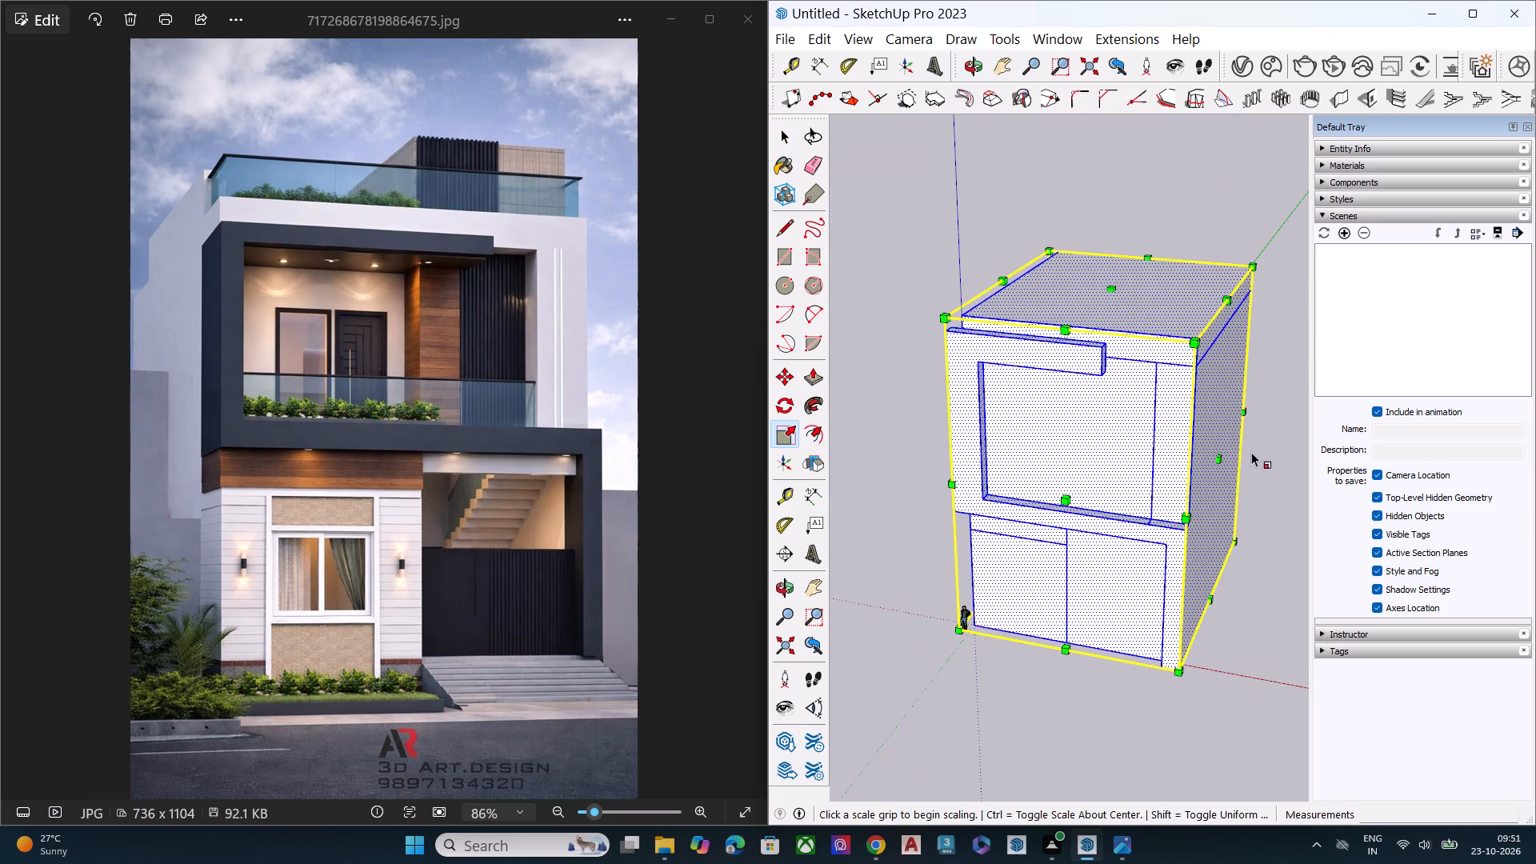
pyautogui.moveTo(1223, 460); pyautogui.dragTo(1258, 467)
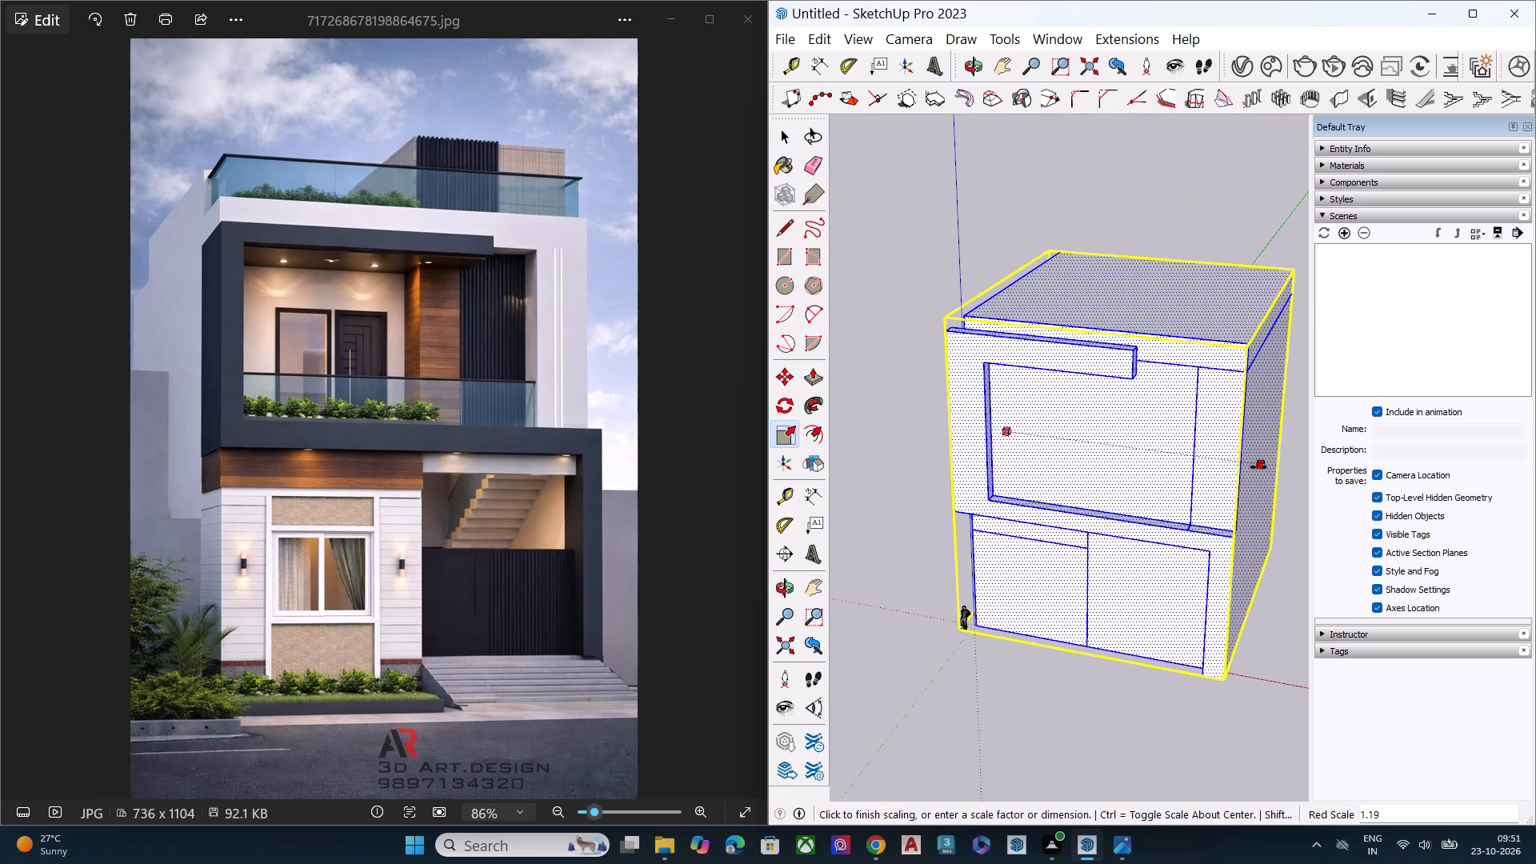
pyautogui.moveTo(1258, 467); pyautogui.dragTo(1304, 481)
pyautogui.press('space')
pyautogui.scroll(-4, 1060, 506)
pyautogui.scroll(2, 1058, 510)
pyautogui.scroll(-1, 1066, 522)
pyautogui.moveTo(1085, 546); pyautogui.dragTo(1201, 366, button='middle')
pyautogui.click(1146, 690)
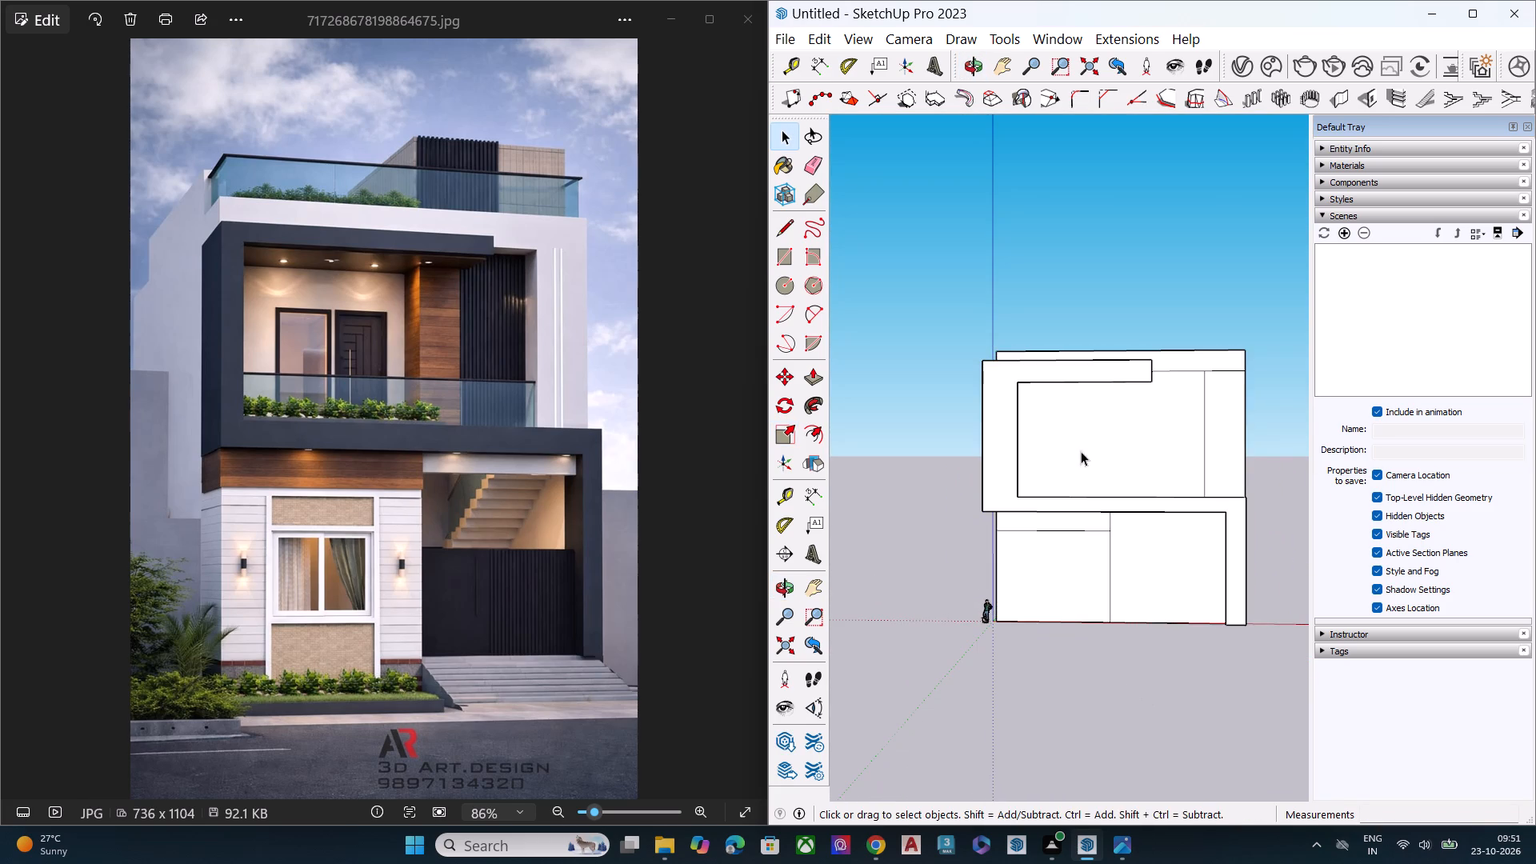
# Push/Pull the inner face of the S-frame's upper-floor vertical bar about 3' 1" to make the bar narrower.
pyautogui.scroll(1, 1067, 423)
pyautogui.scroll(-2, 1066, 422)
pyautogui.scroll(5, 1066, 422)
pyautogui.scroll(2, 951, 430)
pyautogui.scroll(-1, 951, 426)
pyautogui.scroll(6, 951, 426)
pyautogui.moveTo(1033, 436); pyautogui.dragTo(841, 533, button='middle')
pyautogui.scroll(1, 882, 506)
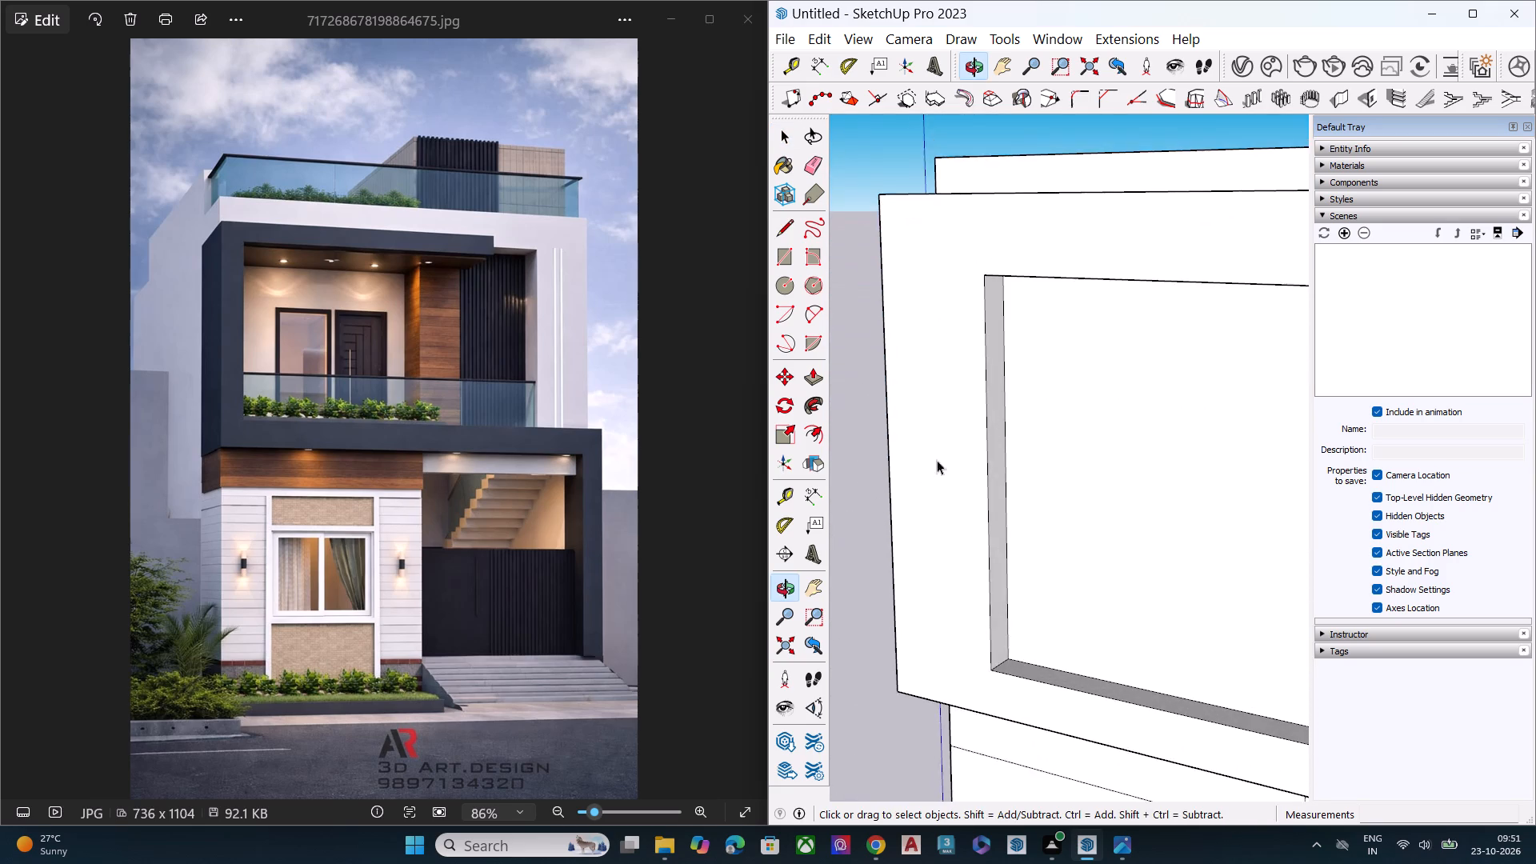
pyautogui.scroll(3, 992, 414)
pyautogui.click(992, 412)
pyautogui.press('p')
pyautogui.click(992, 412)
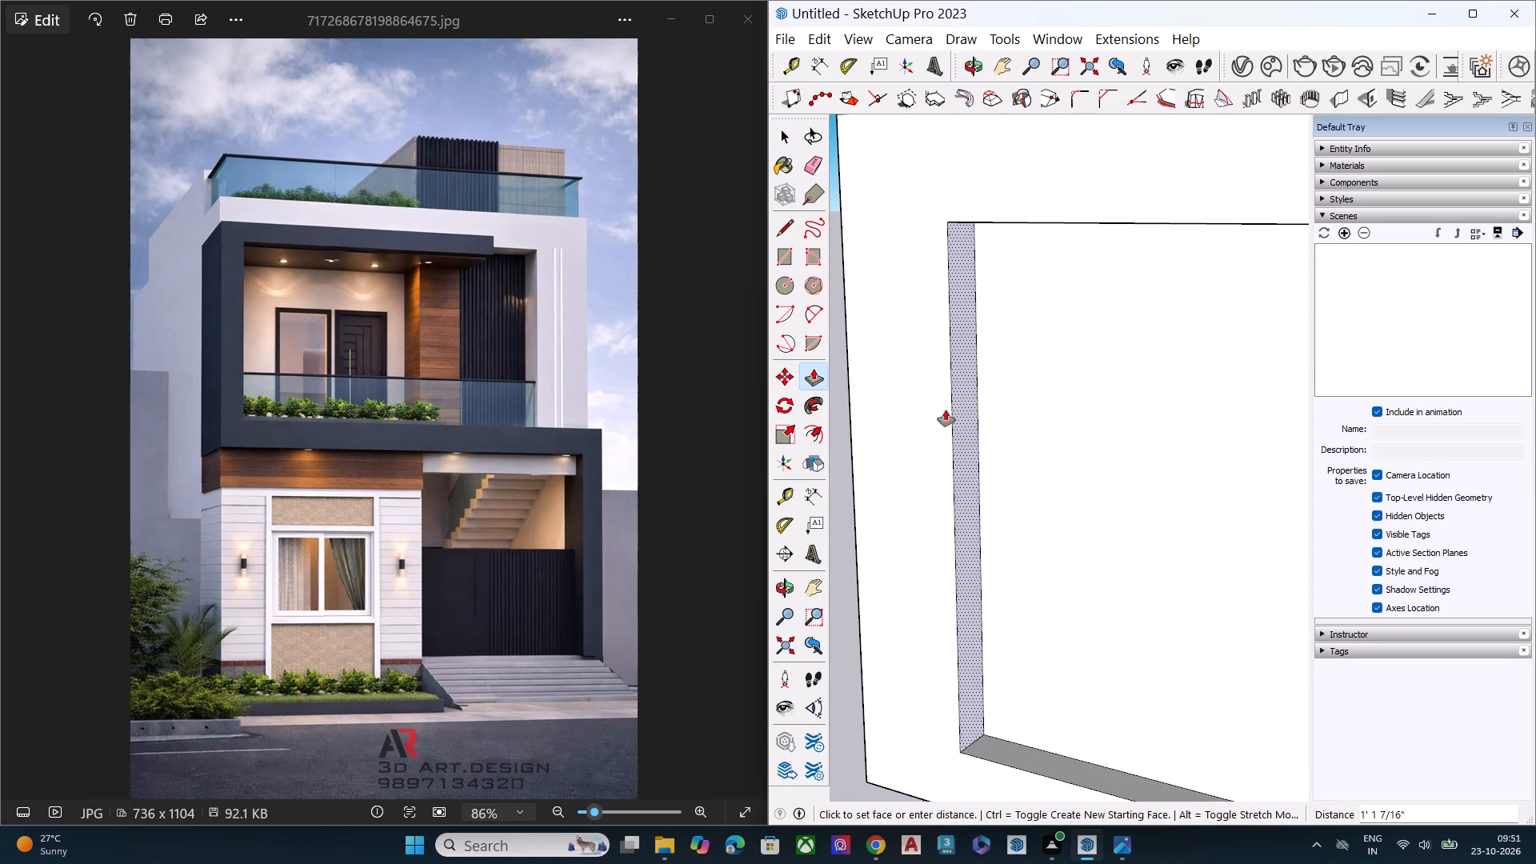
pyautogui.moveTo(929, 410); pyautogui.dragTo(1098, 316, button='middle')
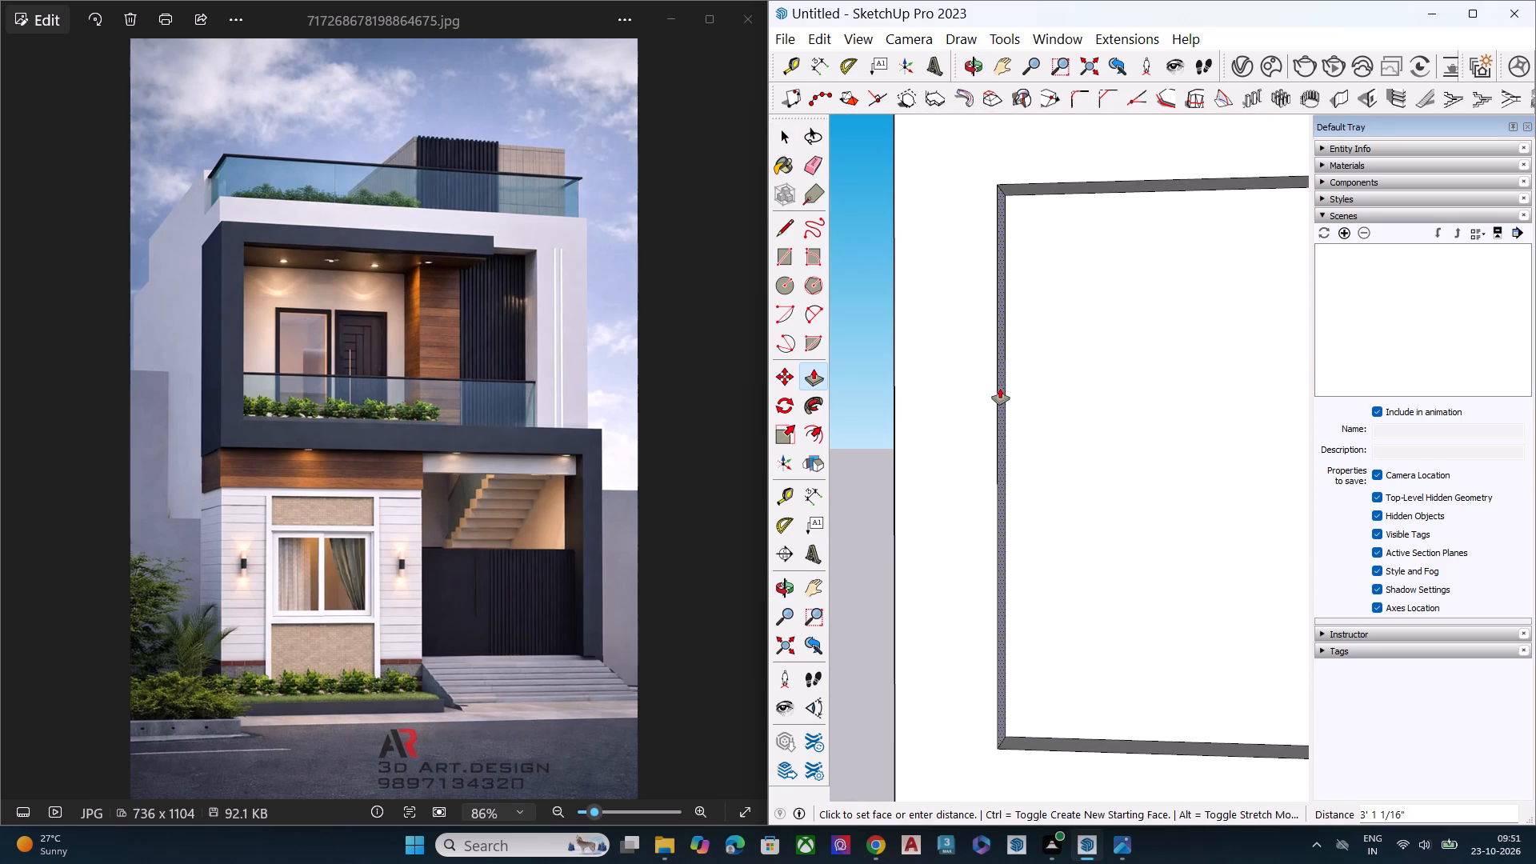
pyautogui.click(1000, 388)
pyautogui.press('space')
pyautogui.click(873, 435)
# Push the inner face of the S-frame's upper-floor vertical bar once more to narrow the bar slightly further.
pyautogui.scroll(-1, 1017, 426)
pyautogui.scroll(2, 1018, 426)
pyautogui.scroll(-11, 1018, 426)
pyautogui.scroll(1, 1018, 438)
pyautogui.scroll(-6, 1018, 439)
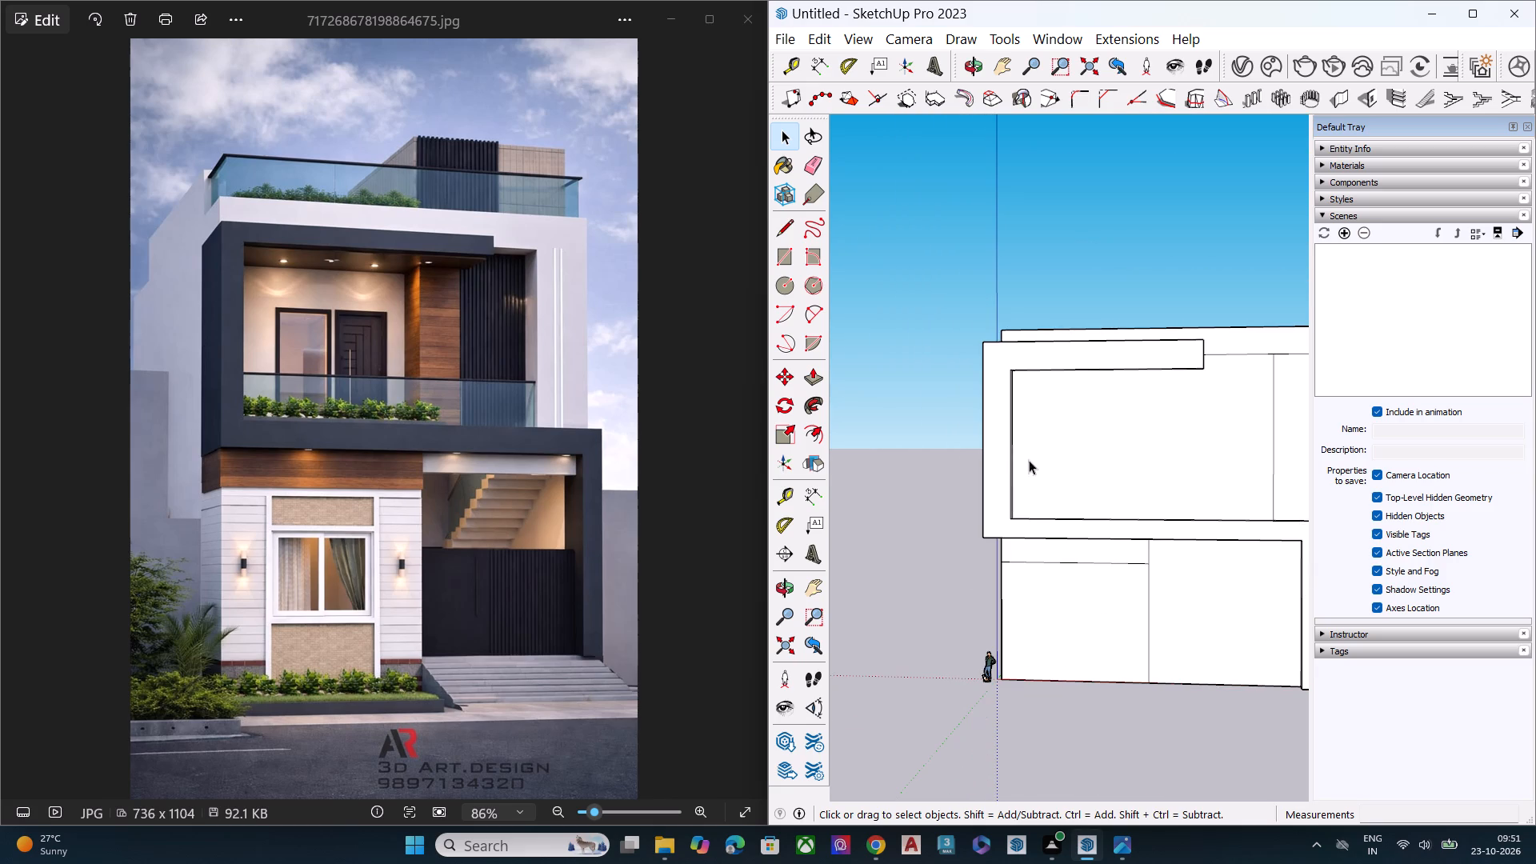
pyautogui.scroll(5, 1064, 364)
pyautogui.scroll(-1, 1053, 370)
pyautogui.scroll(3, 1053, 372)
pyautogui.moveTo(989, 430); pyautogui.dragTo(820, 379, button='middle')
pyautogui.scroll(6, 974, 403)
pyautogui.click(927, 427)
pyautogui.press('p')
pyautogui.click(927, 427)
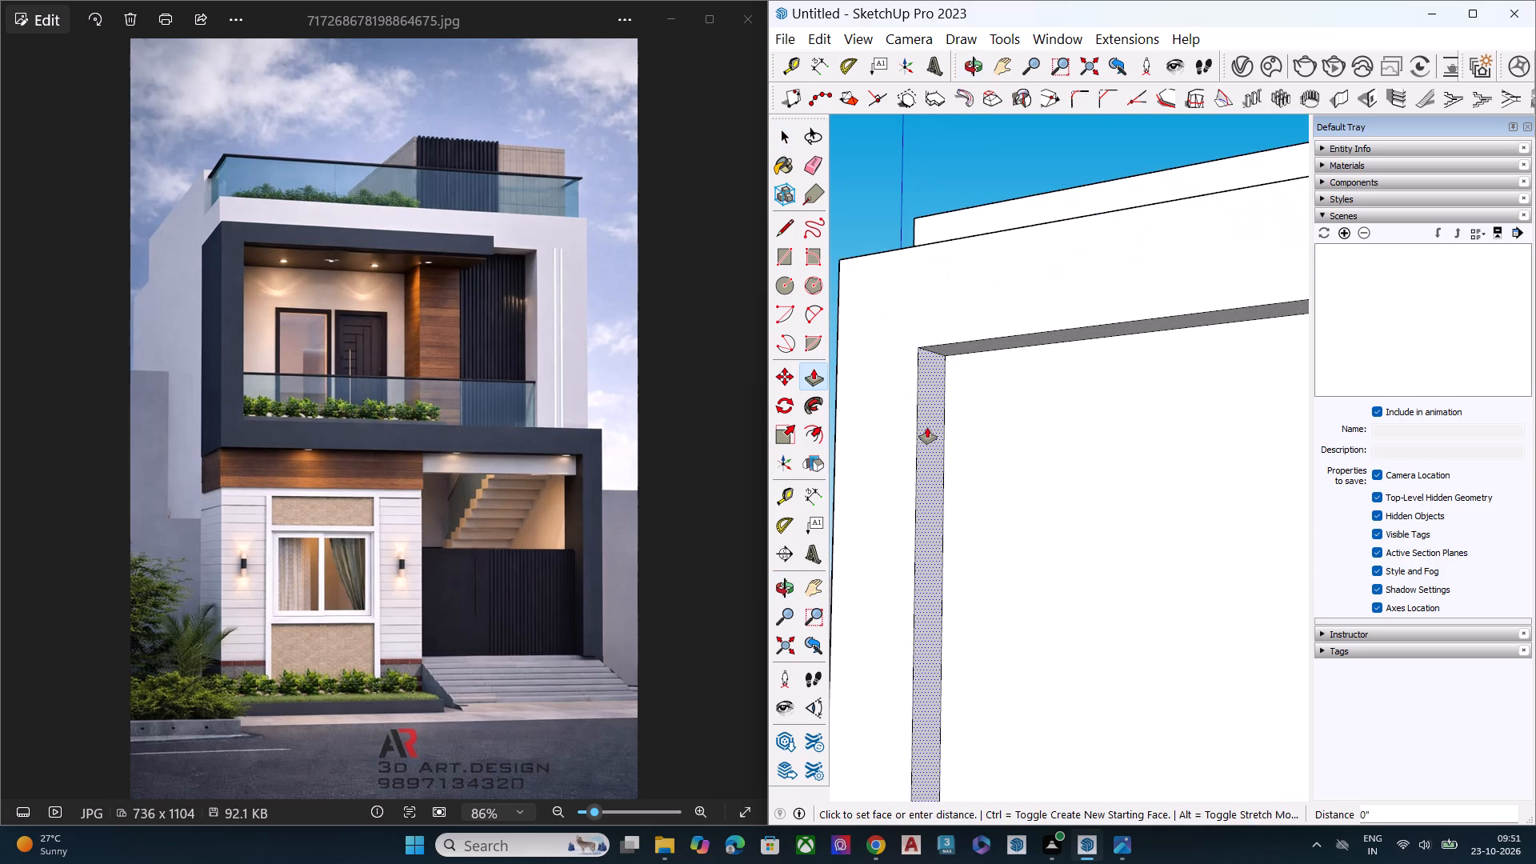
pyautogui.click(902, 447)
pyautogui.press('space')
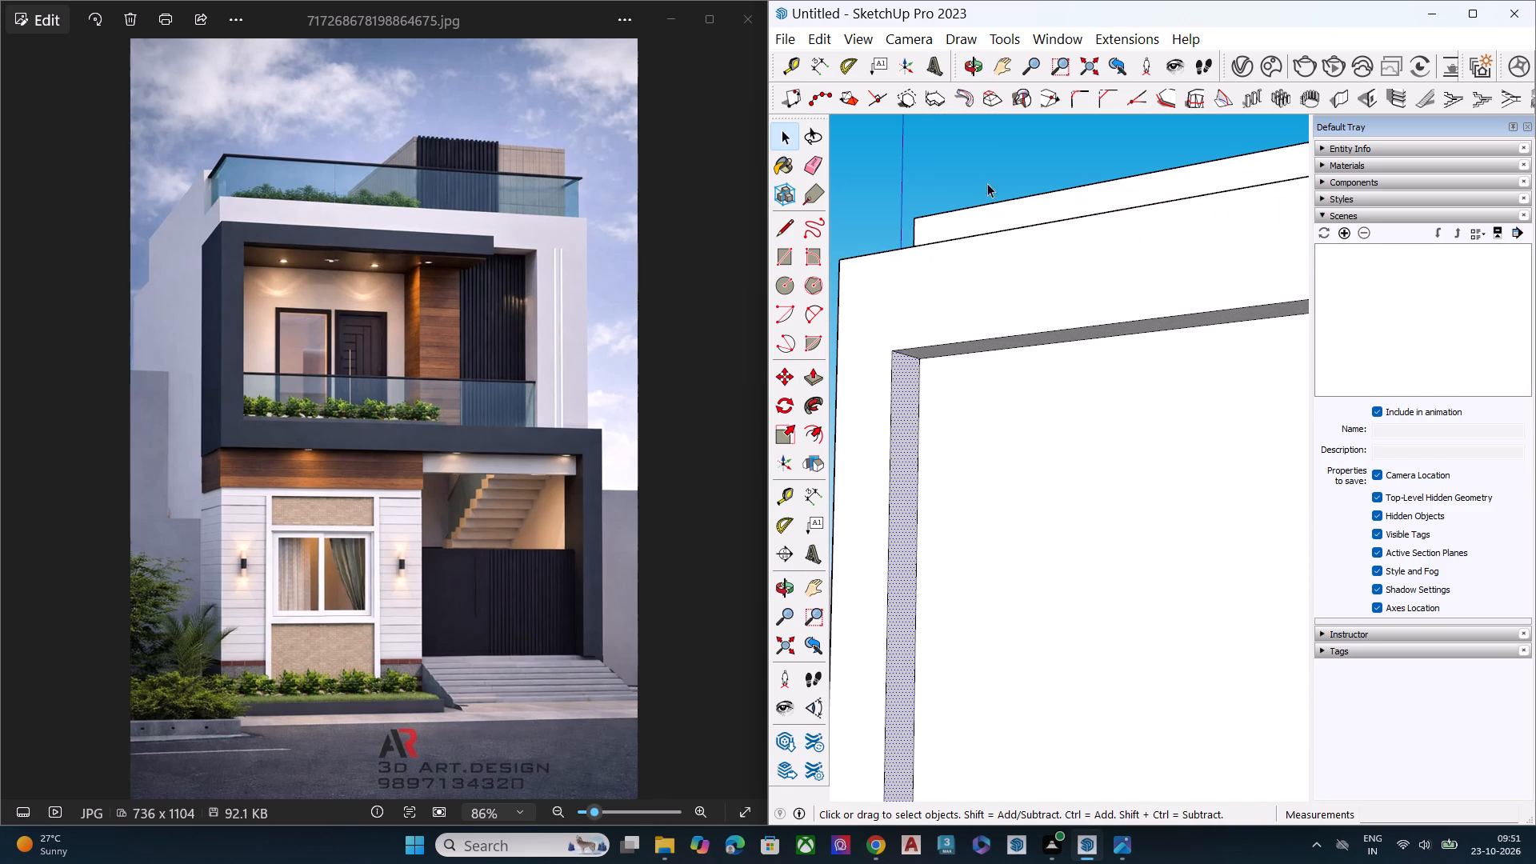
pyautogui.click(990, 174)
# Push the top face of the S-frame's upper bar down slightly.
pyautogui.scroll(-1, 872, 248)
pyautogui.scroll(1, 872, 249)
pyautogui.scroll(-1, 873, 254)
pyautogui.scroll(1, 873, 254)
pyautogui.scroll(-1, 874, 256)
pyautogui.scroll(1, 880, 264)
pyautogui.scroll(-1, 882, 266)
pyautogui.scroll(1, 892, 282)
pyautogui.scroll(-5, 894, 284)
pyautogui.scroll(-7, 915, 374)
pyautogui.scroll(4, 906, 389)
pyautogui.scroll(-1, 906, 390)
pyautogui.scroll(1, 906, 390)
pyautogui.scroll(-3, 906, 390)
pyautogui.moveTo(1010, 496); pyautogui.dragTo(1250, 442, button='middle')
pyautogui.scroll(1, 1173, 305)
pyautogui.scroll(-1, 1173, 302)
pyautogui.scroll(3, 1170, 295)
pyautogui.scroll(-2, 1167, 296)
pyautogui.scroll(3, 1167, 296)
pyautogui.moveTo(1159, 366); pyautogui.dragTo(1135, 268, button='middle')
pyautogui.scroll(5, 1149, 332)
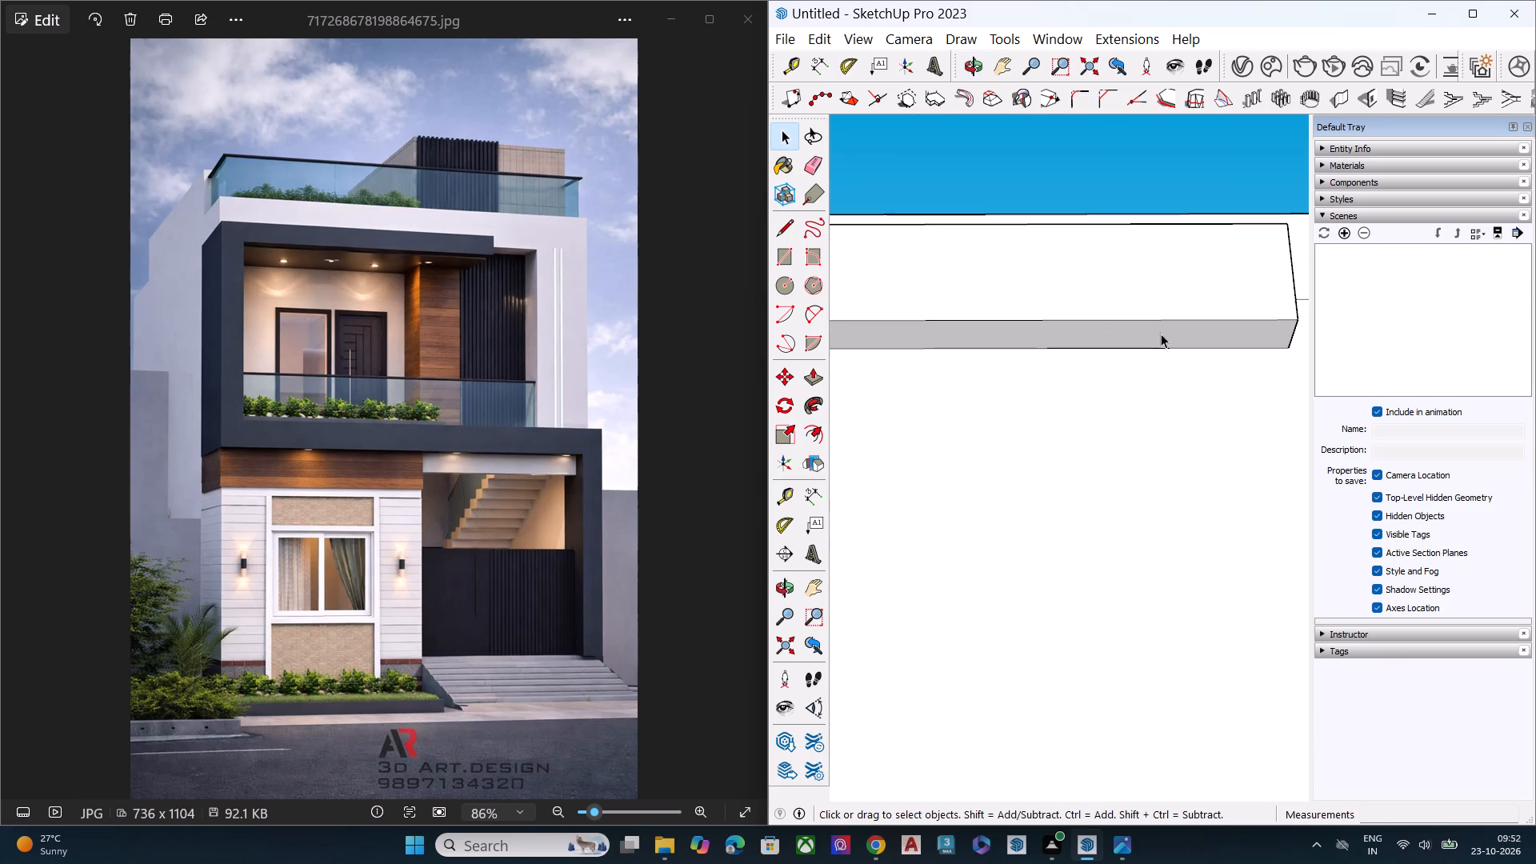
pyautogui.scroll(-1, 1102, 361)
pyautogui.scroll(1, 1102, 361)
pyautogui.scroll(-3, 1097, 366)
pyautogui.moveTo(1164, 362); pyautogui.dragTo(1133, 633, button='middle')
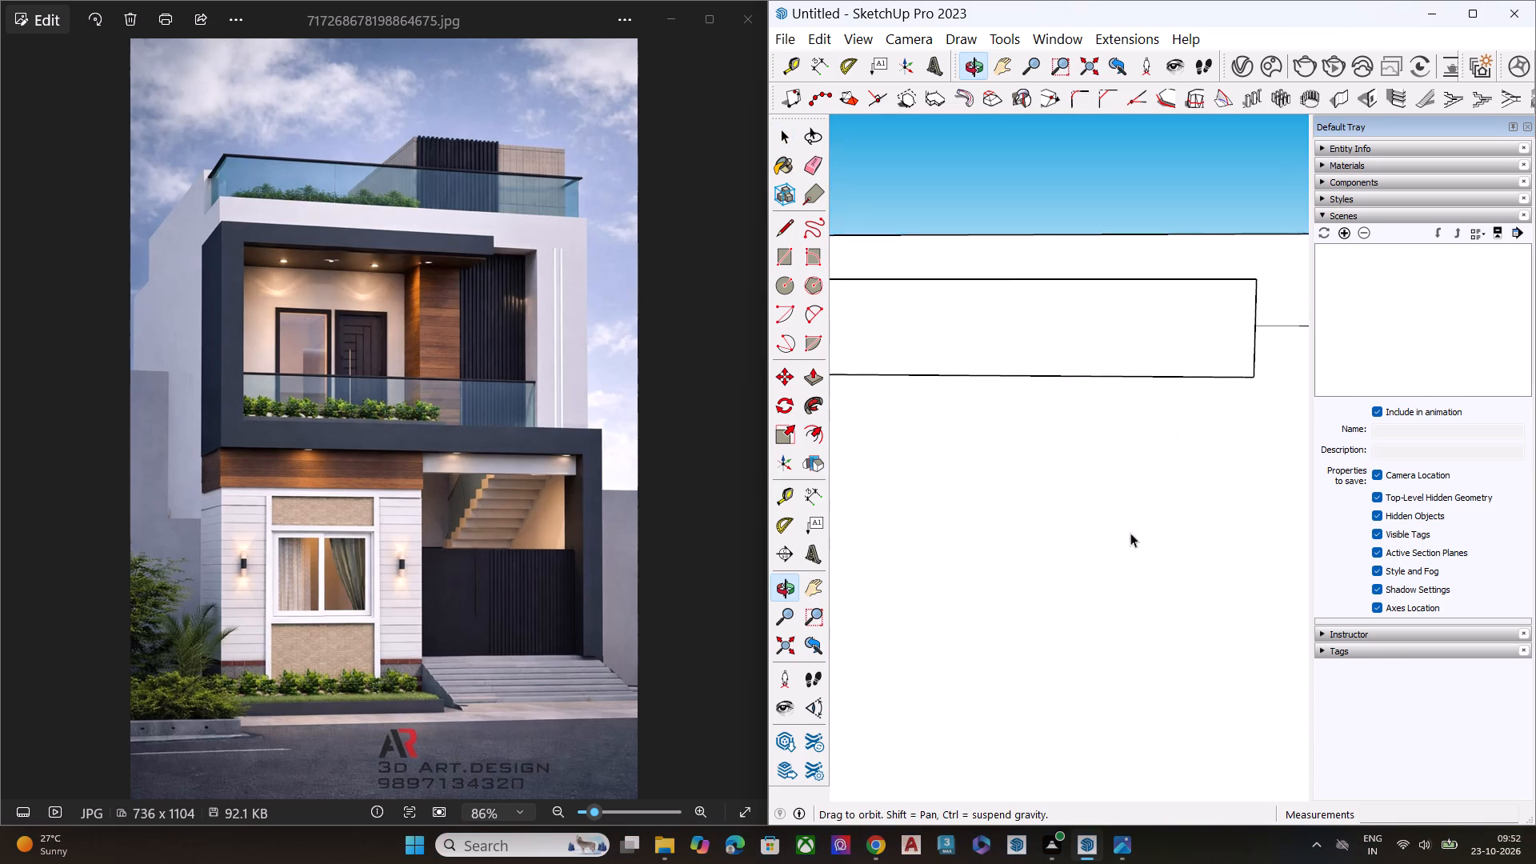
pyautogui.moveTo(1162, 452); pyautogui.dragTo(1137, 615, button='middle')
pyautogui.click(1225, 394)
pyautogui.press('p')
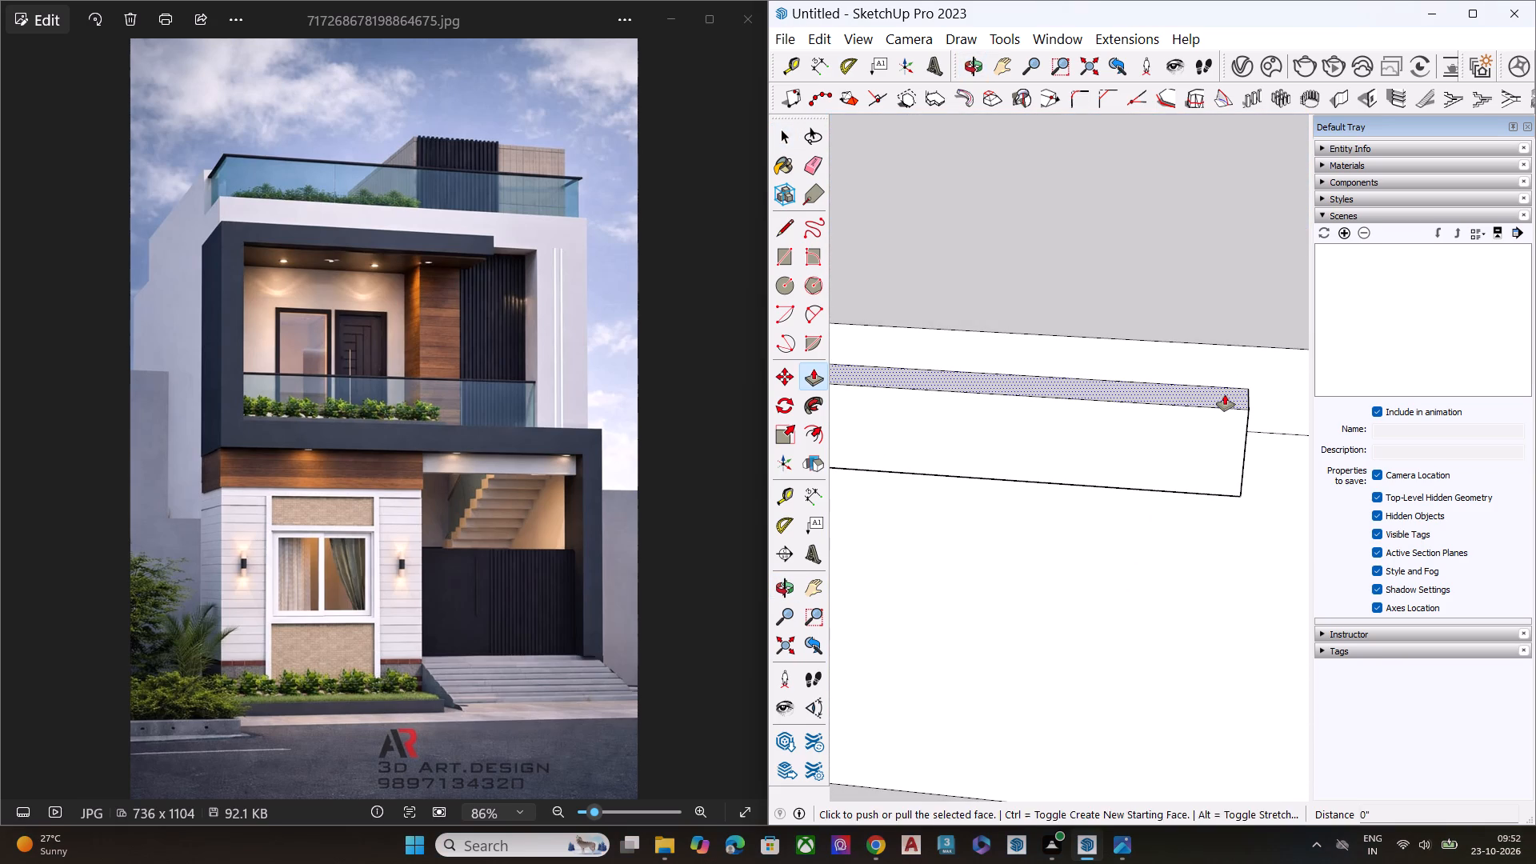
pyautogui.click(1225, 394)
pyautogui.click(1224, 411)
pyautogui.press('space')
# Push the underside of the S-frame's upper bar up slightly to make the bar thinner.
pyautogui.moveTo(1203, 494); pyautogui.dragTo(1169, 267, button='middle')
pyautogui.scroll(1, 1178, 315)
pyautogui.scroll(-1, 1179, 317)
pyautogui.scroll(1, 1182, 318)
pyautogui.scroll(-1, 1190, 321)
pyautogui.scroll(2, 1192, 322)
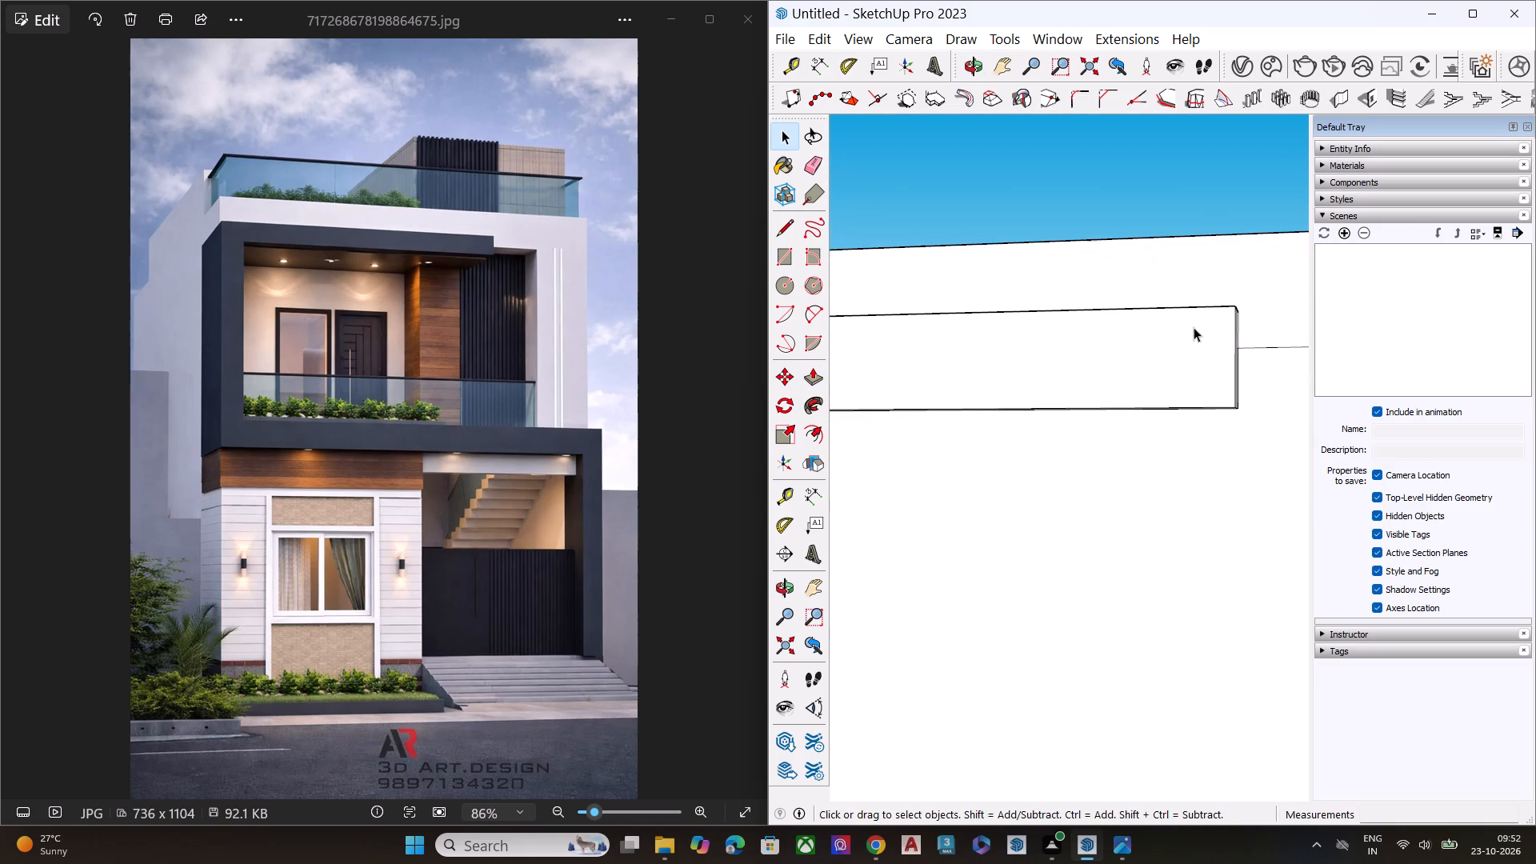
pyautogui.moveTo(1195, 394); pyautogui.dragTo(1185, 196, button='middle')
pyautogui.scroll(1, 1183, 200)
pyautogui.click(1204, 434)
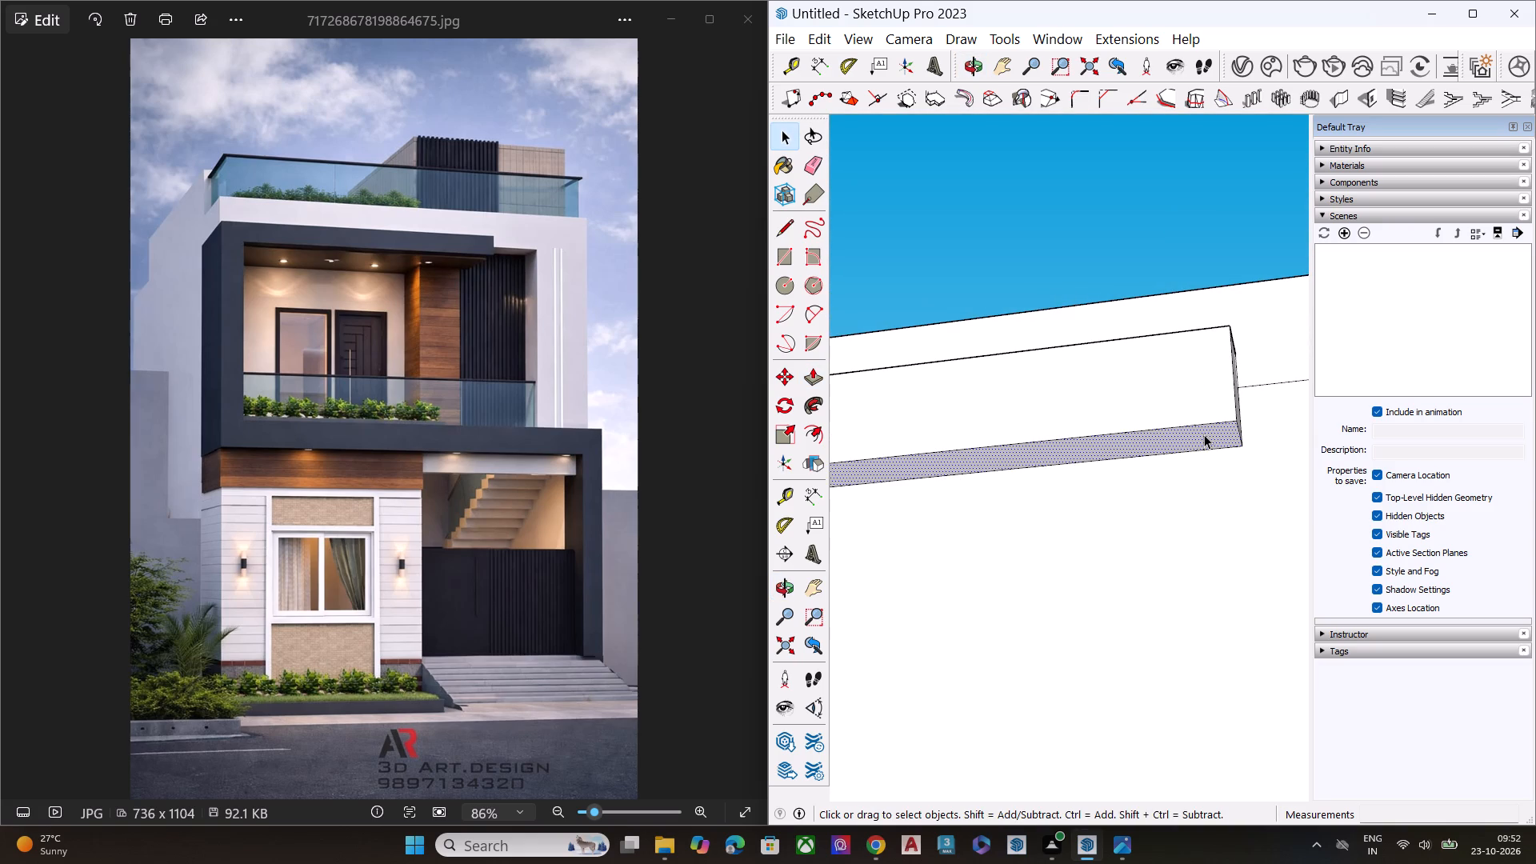
pyautogui.press('p')
pyautogui.click(1204, 434)
pyautogui.click(1210, 416)
pyautogui.press('space')
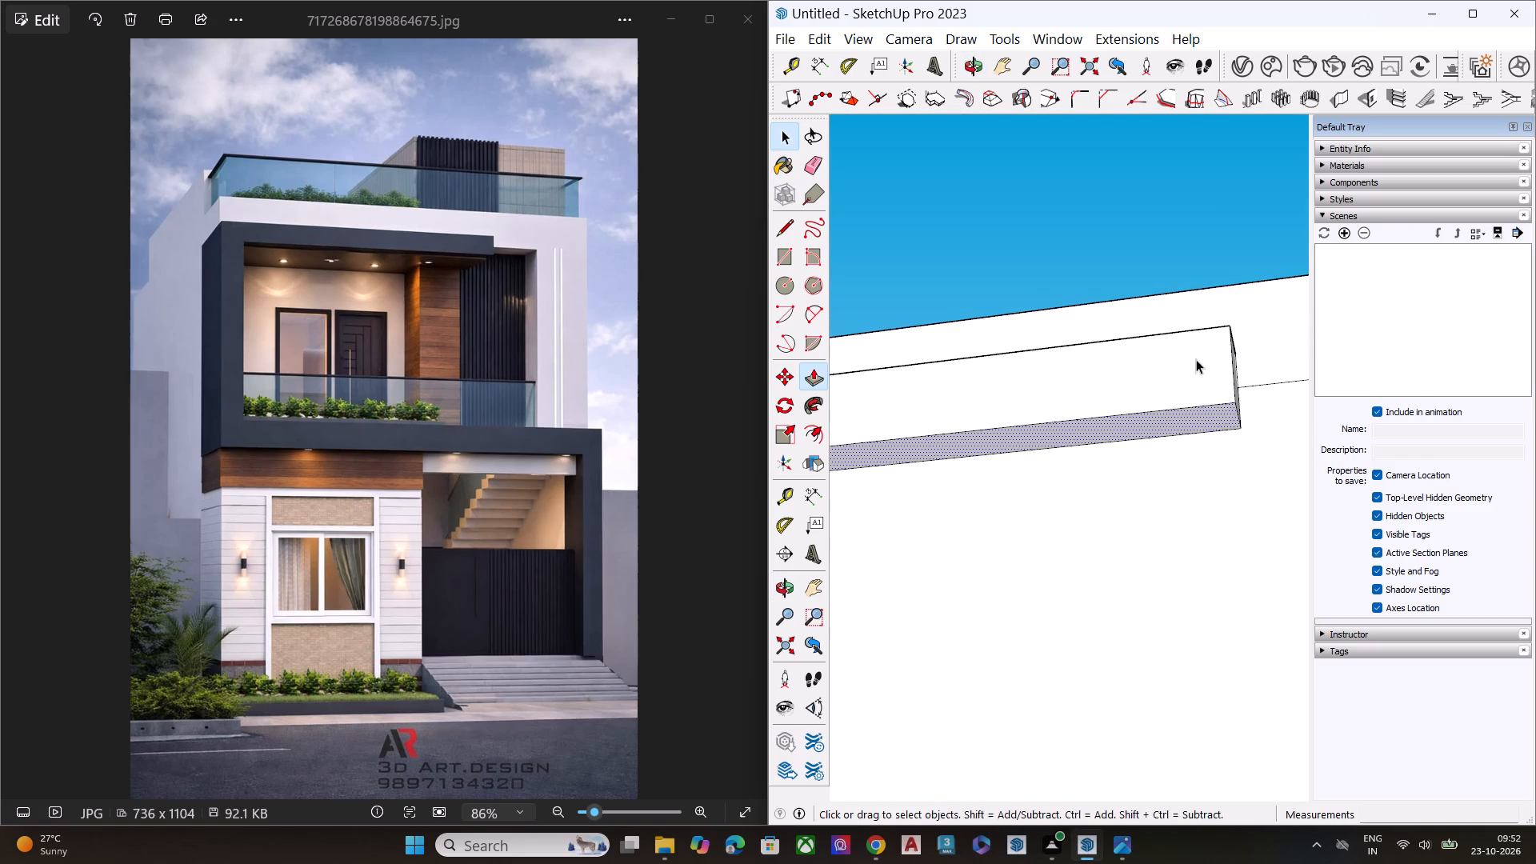
# Examine the slimmed S-frame up close and across the whole front, checking its bar thicknesses against the reference photo.
pyautogui.moveTo(1196, 355); pyautogui.dragTo(1154, 565, button='middle')
pyautogui.moveTo(1154, 565); pyautogui.dragTo(1217, 580, button='middle')
pyautogui.scroll(2, 1220, 408)
pyautogui.scroll(-2, 1220, 408)
pyautogui.scroll(3, 1220, 408)
pyautogui.scroll(-2, 1220, 409)
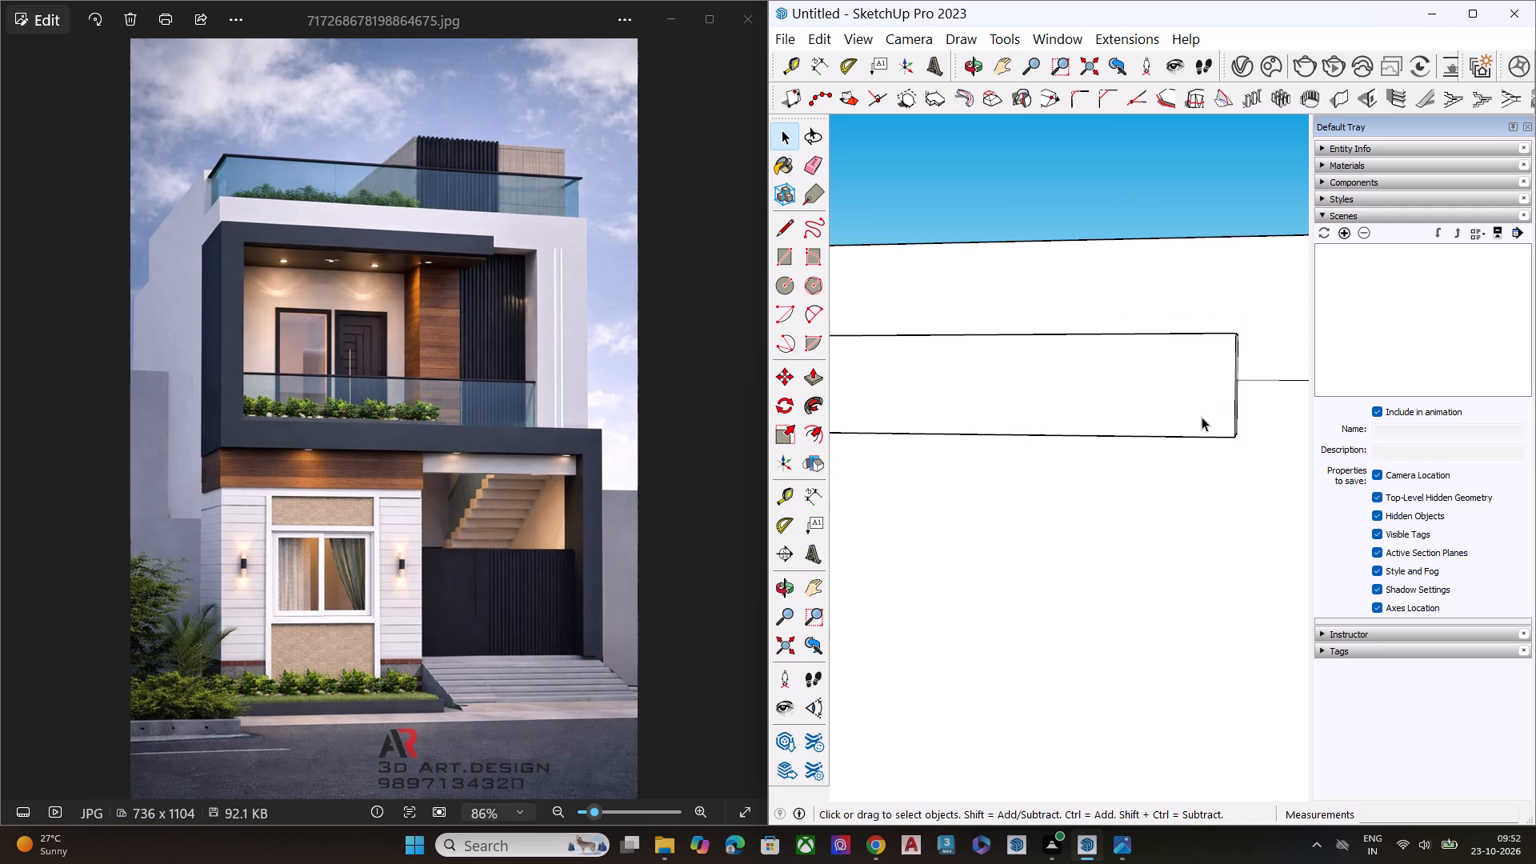
pyautogui.scroll(-9, 1203, 334)
pyautogui.press('space')
pyautogui.click(1208, 264)
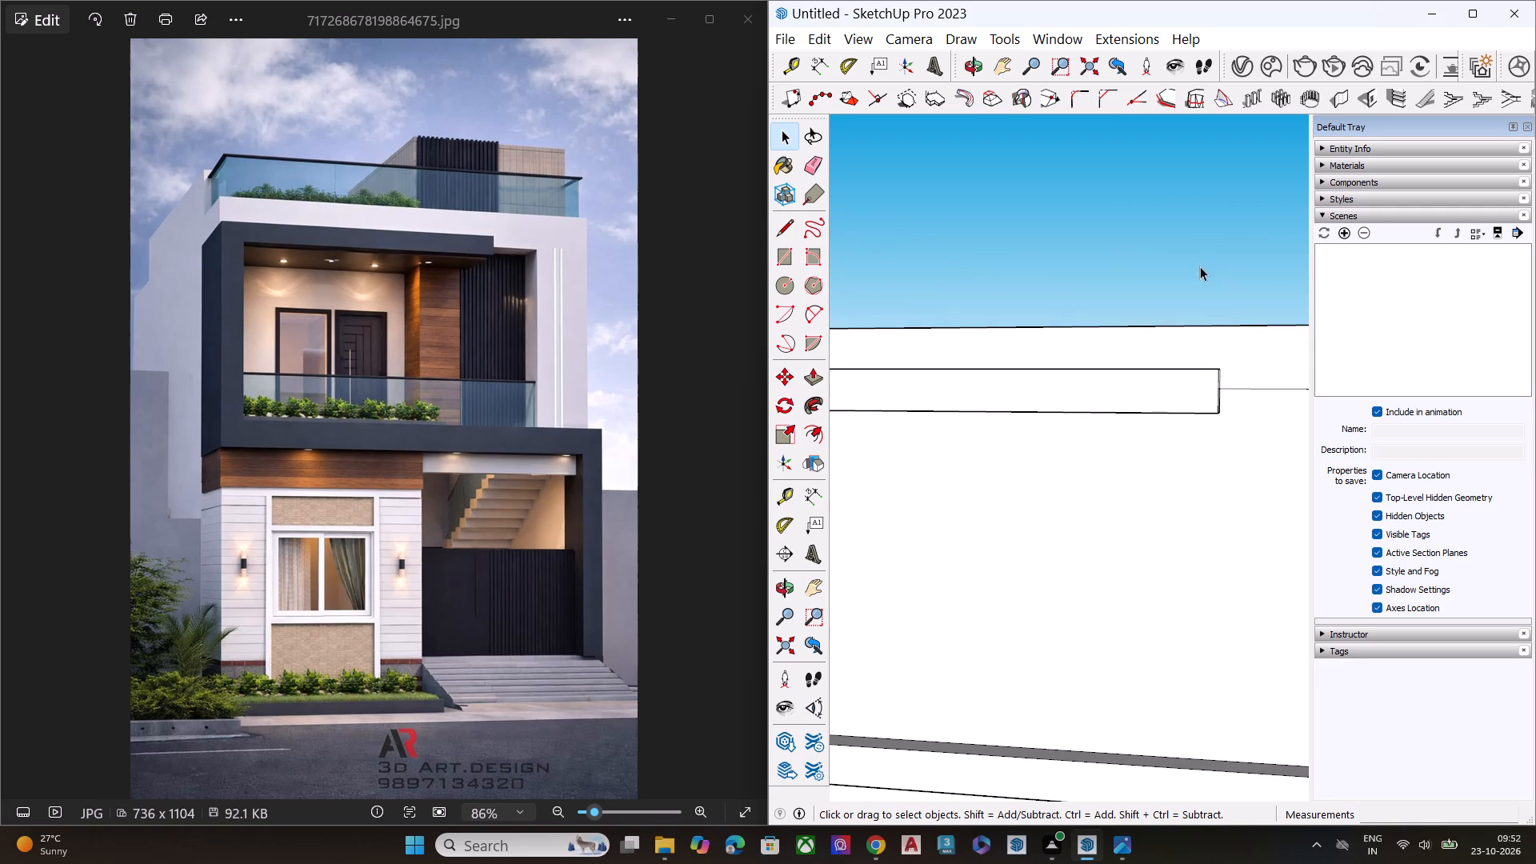
pyautogui.scroll(-3, 1158, 278)
pyautogui.scroll(1, 1157, 283)
pyautogui.scroll(-4, 1157, 286)
pyautogui.scroll(-9, 1014, 444)
pyautogui.moveTo(1164, 534); pyautogui.dragTo(1262, 500, button='middle')
pyautogui.scroll(5, 1169, 422)
pyautogui.scroll(-4, 1193, 468)
pyautogui.moveTo(1169, 497); pyautogui.dragTo(1074, 514, button='middle')
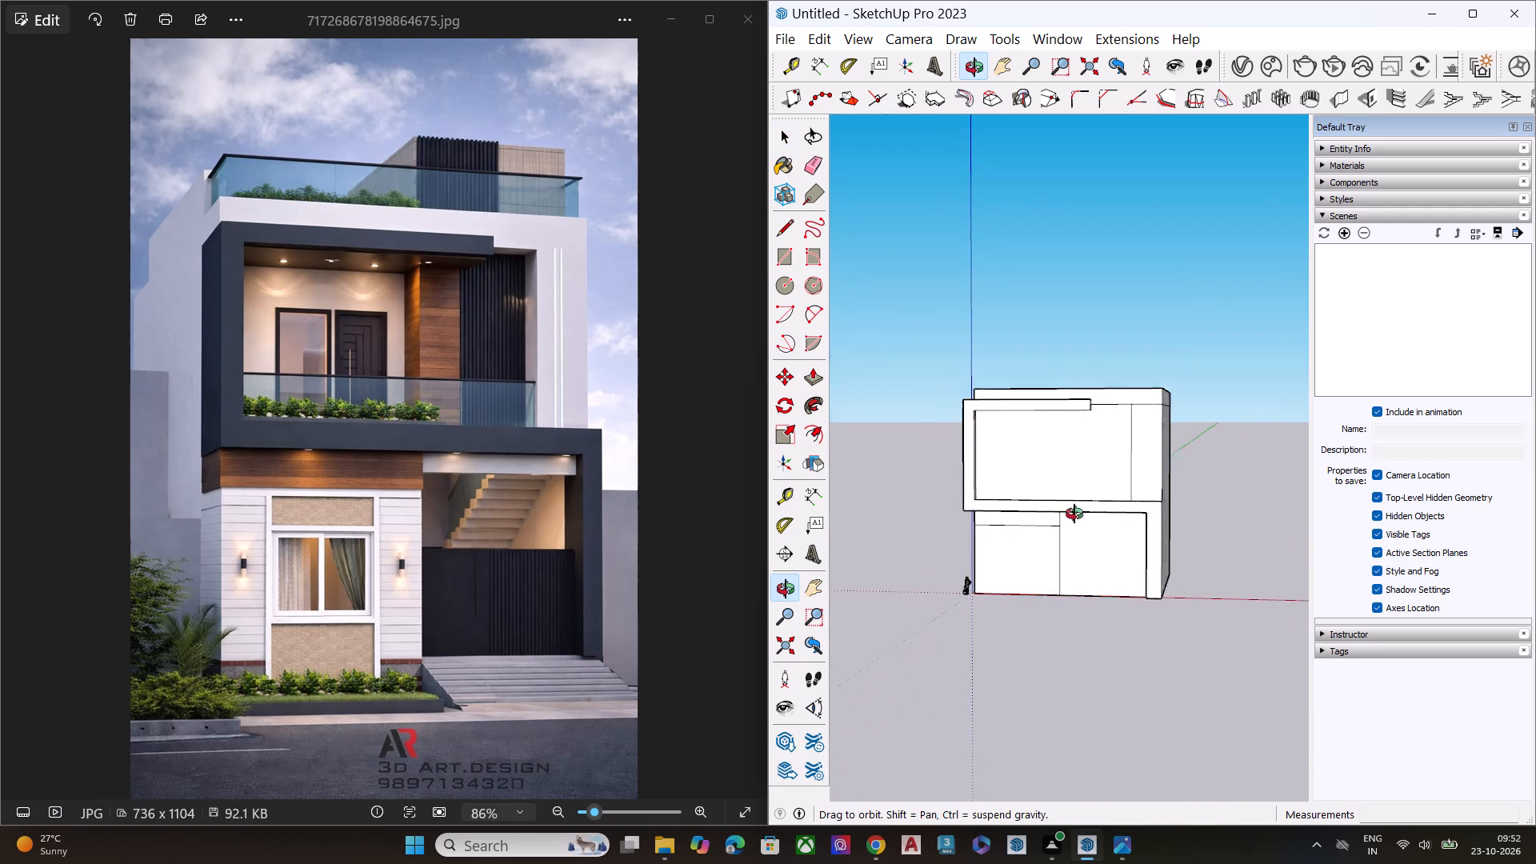
pyautogui.moveTo(1074, 514); pyautogui.dragTo(1129, 516, button='middle')
pyautogui.scroll(3, 1146, 446)
pyautogui.scroll(-1, 1146, 446)
pyautogui.scroll(3, 1146, 446)
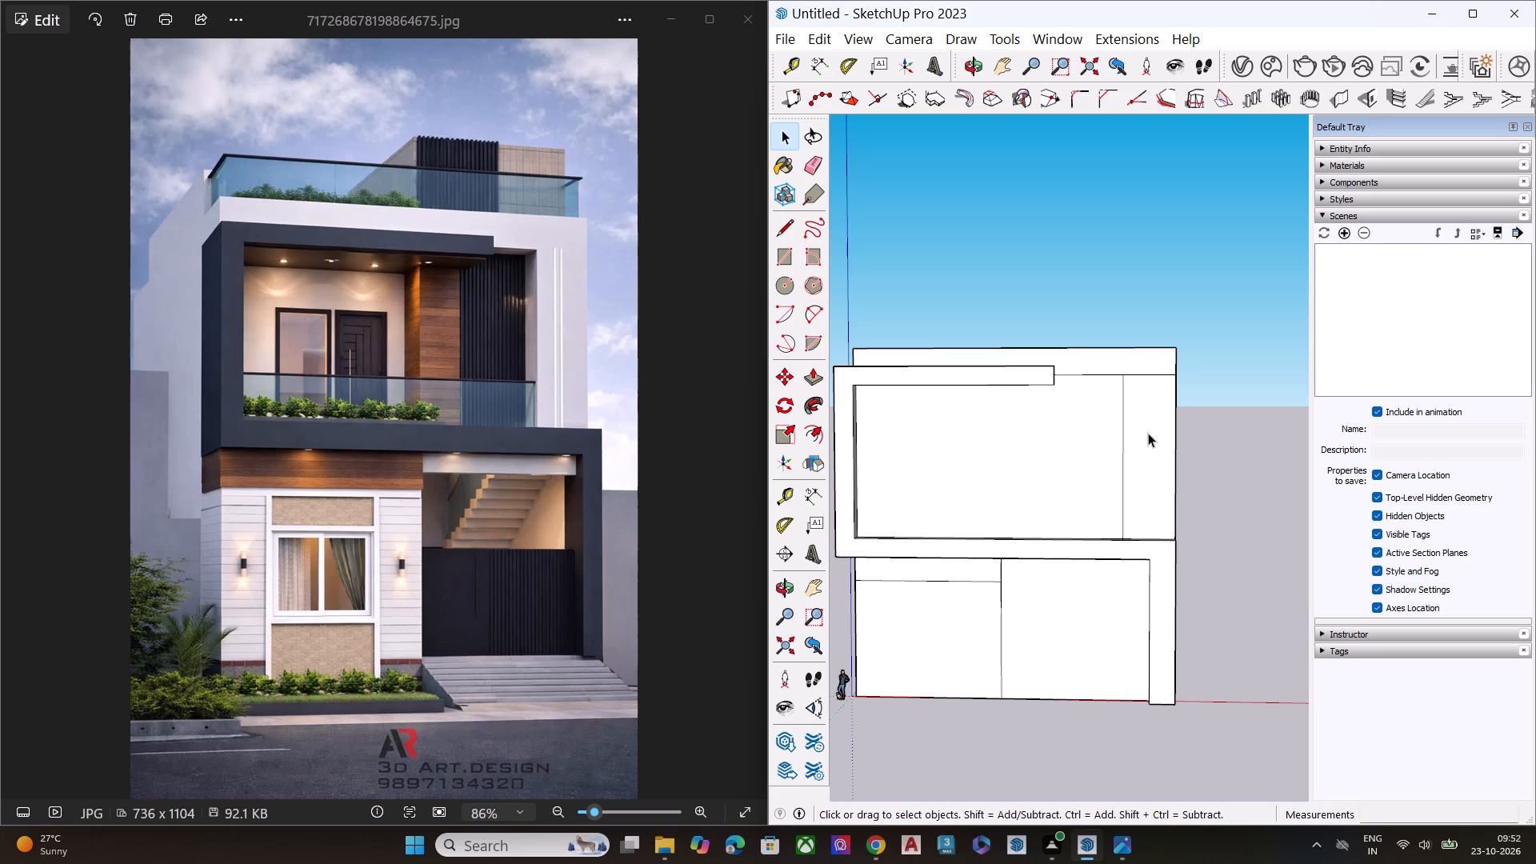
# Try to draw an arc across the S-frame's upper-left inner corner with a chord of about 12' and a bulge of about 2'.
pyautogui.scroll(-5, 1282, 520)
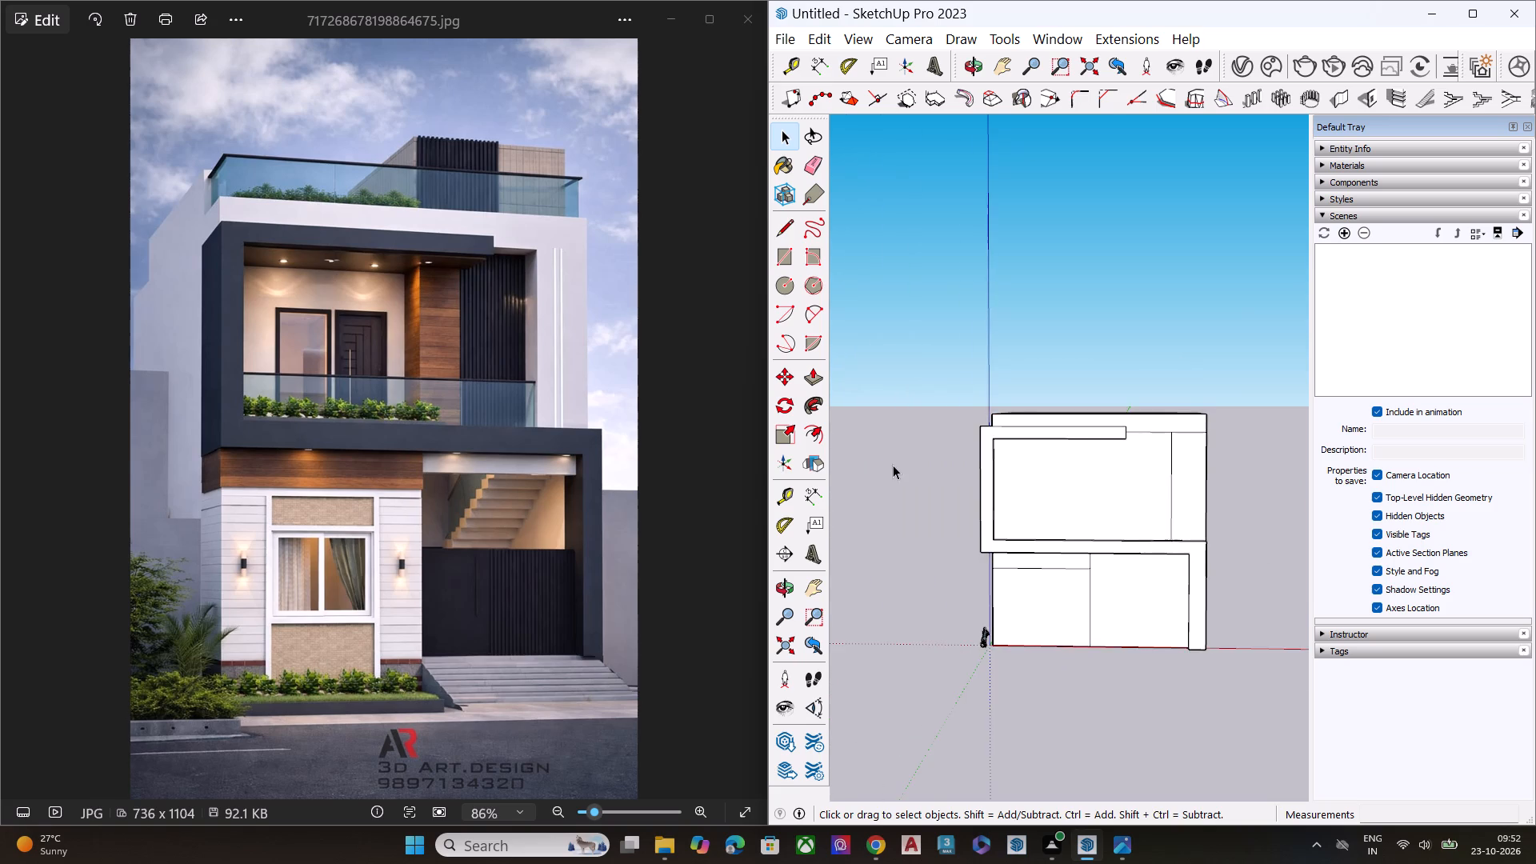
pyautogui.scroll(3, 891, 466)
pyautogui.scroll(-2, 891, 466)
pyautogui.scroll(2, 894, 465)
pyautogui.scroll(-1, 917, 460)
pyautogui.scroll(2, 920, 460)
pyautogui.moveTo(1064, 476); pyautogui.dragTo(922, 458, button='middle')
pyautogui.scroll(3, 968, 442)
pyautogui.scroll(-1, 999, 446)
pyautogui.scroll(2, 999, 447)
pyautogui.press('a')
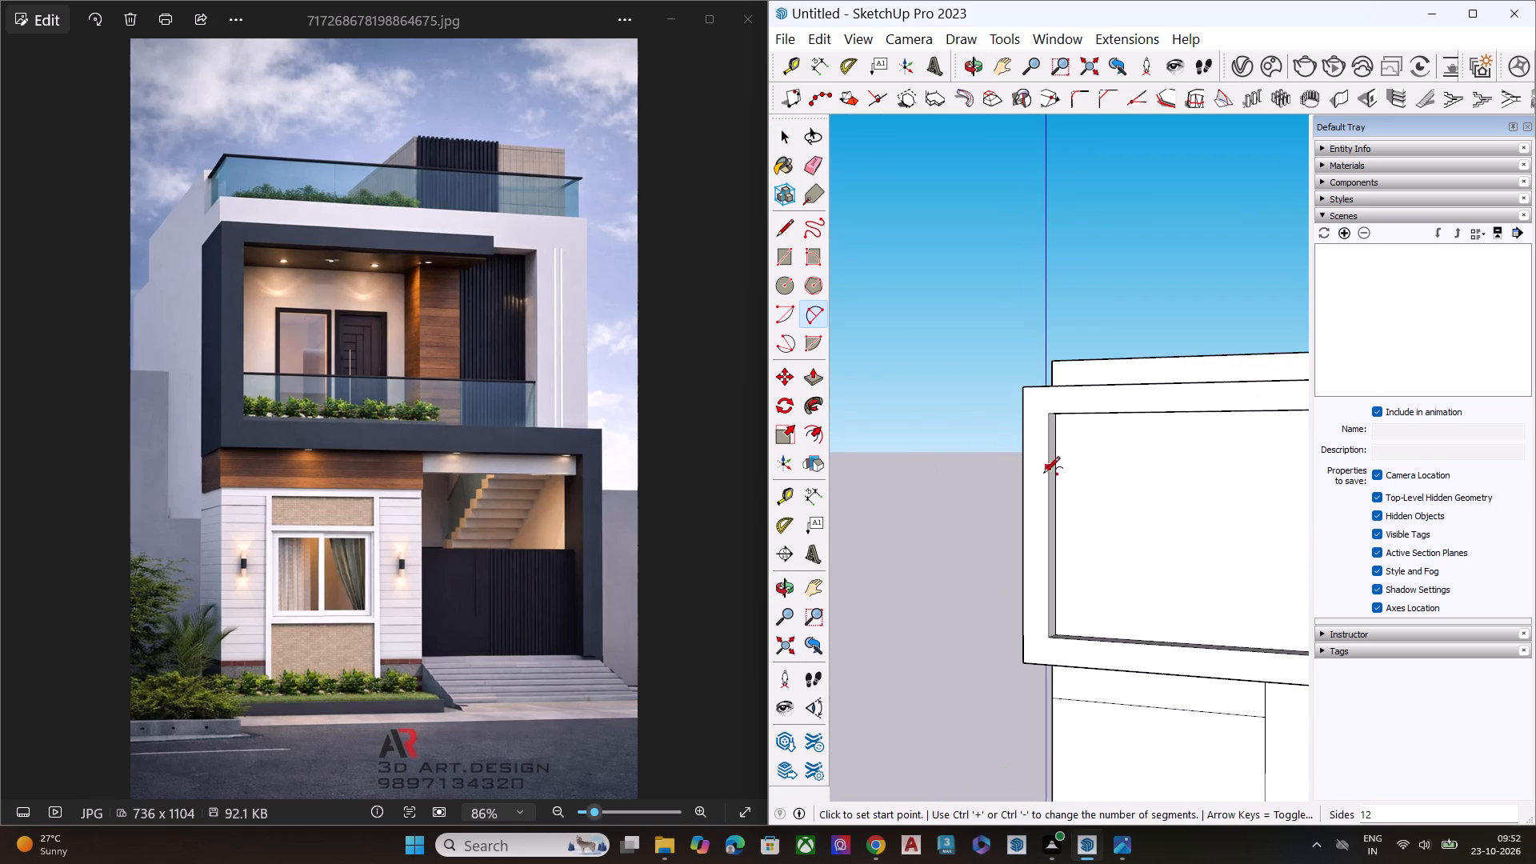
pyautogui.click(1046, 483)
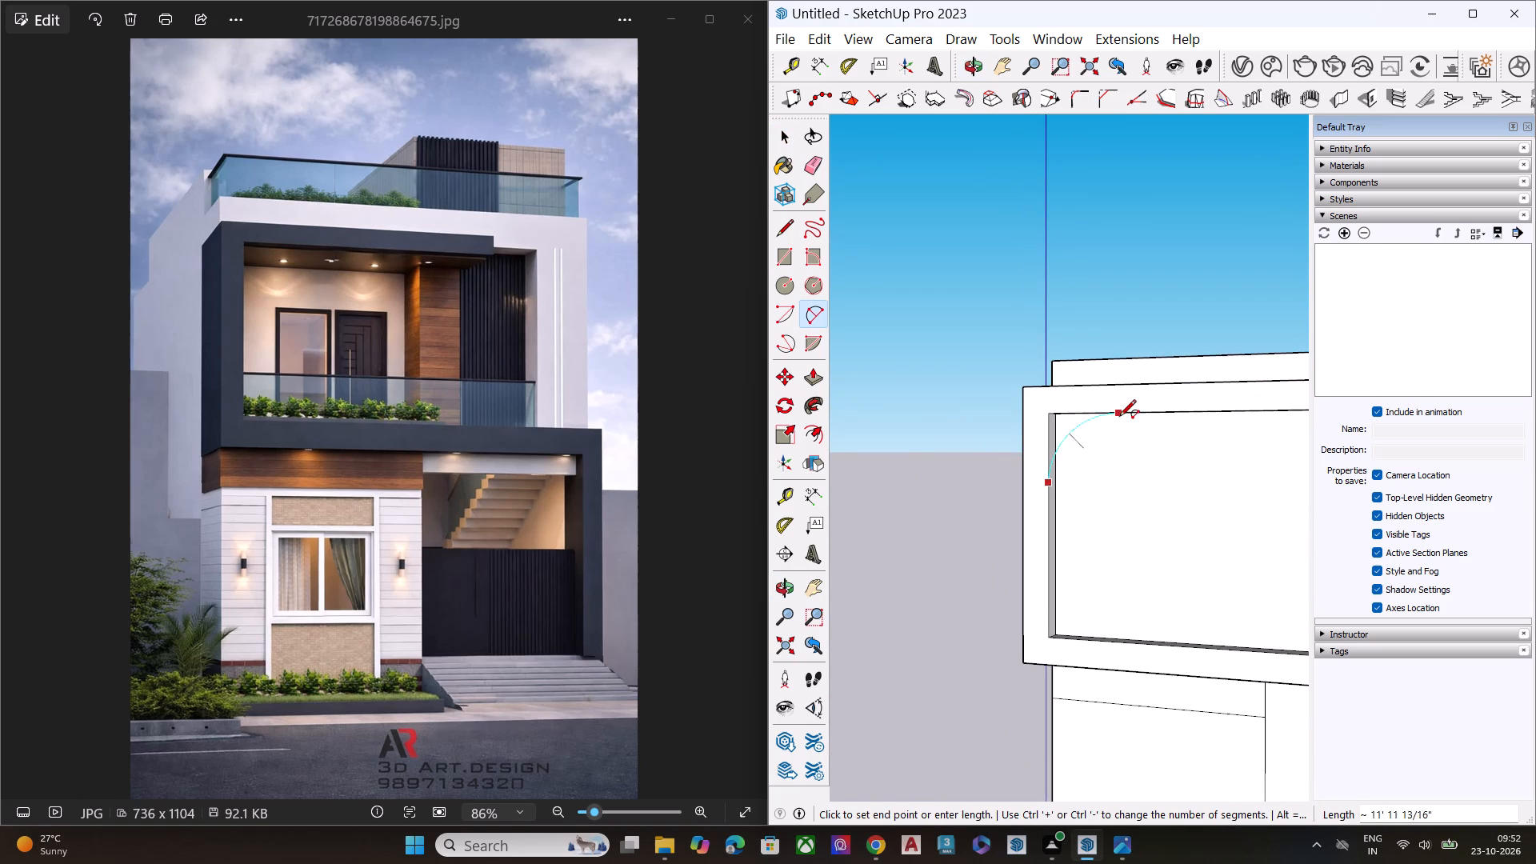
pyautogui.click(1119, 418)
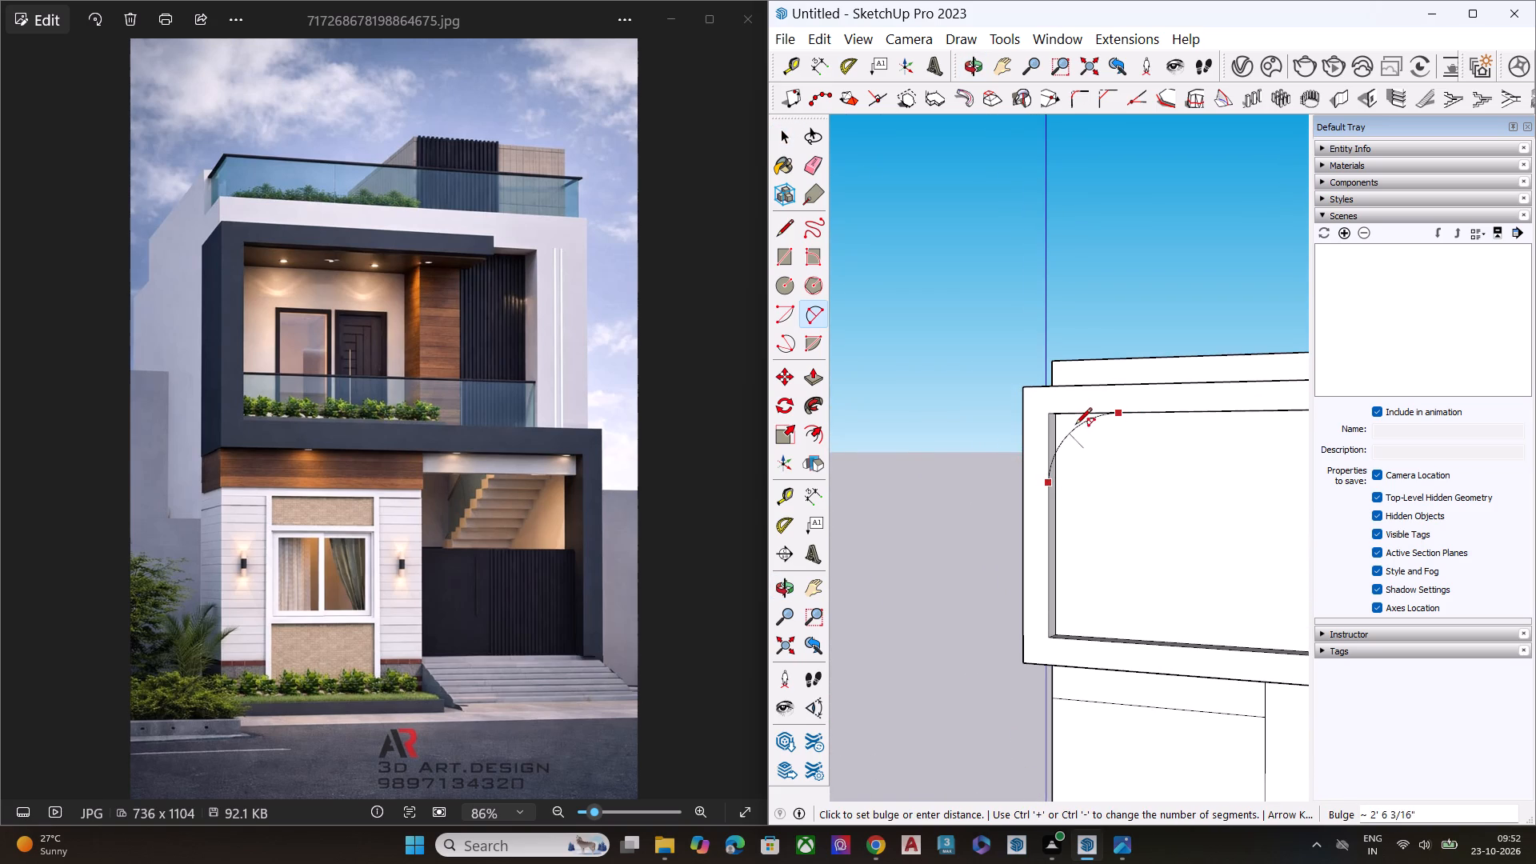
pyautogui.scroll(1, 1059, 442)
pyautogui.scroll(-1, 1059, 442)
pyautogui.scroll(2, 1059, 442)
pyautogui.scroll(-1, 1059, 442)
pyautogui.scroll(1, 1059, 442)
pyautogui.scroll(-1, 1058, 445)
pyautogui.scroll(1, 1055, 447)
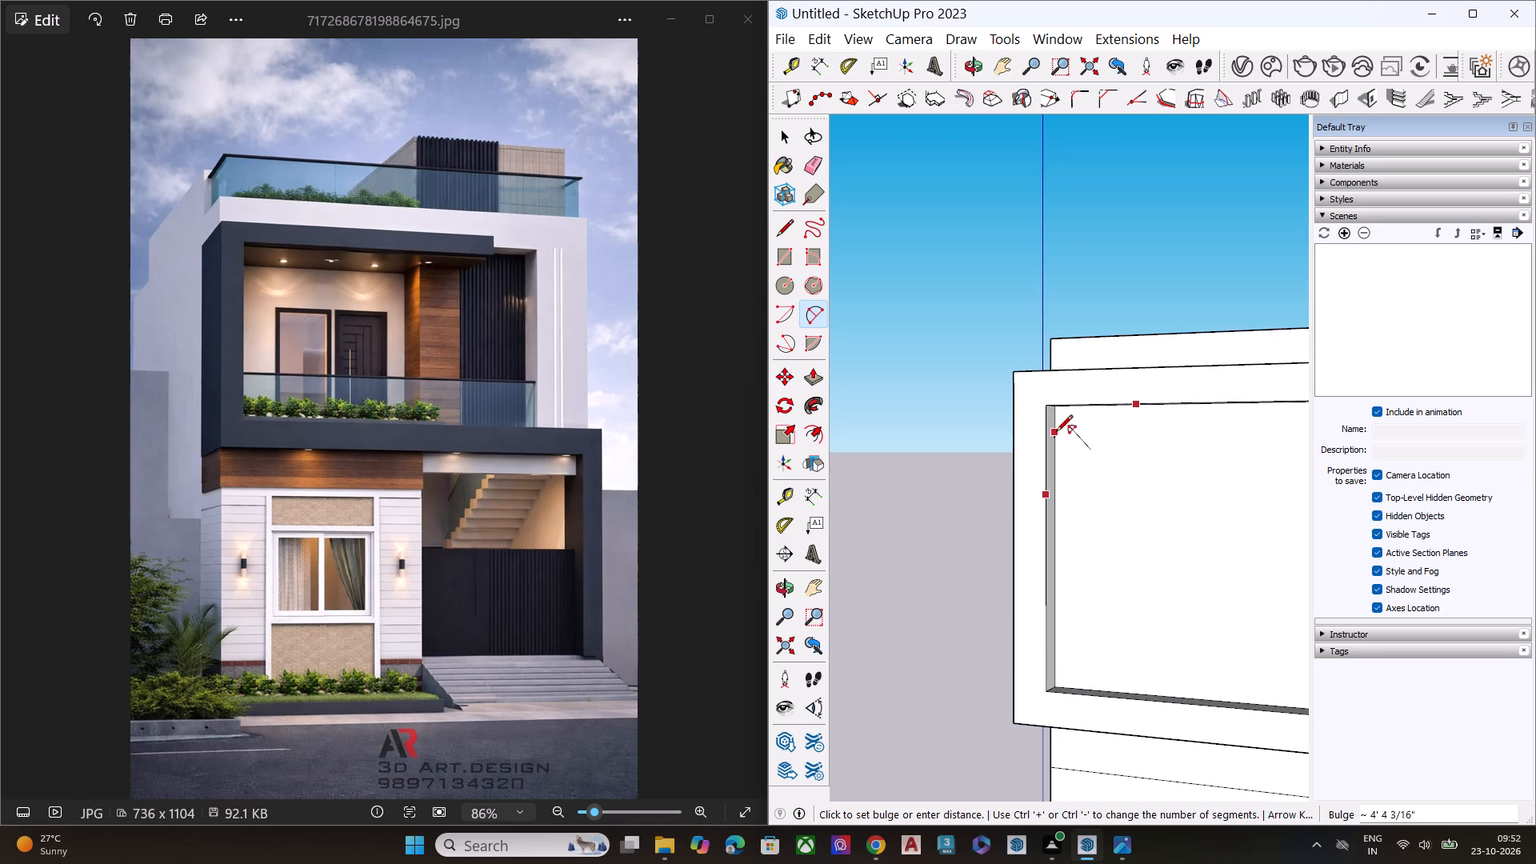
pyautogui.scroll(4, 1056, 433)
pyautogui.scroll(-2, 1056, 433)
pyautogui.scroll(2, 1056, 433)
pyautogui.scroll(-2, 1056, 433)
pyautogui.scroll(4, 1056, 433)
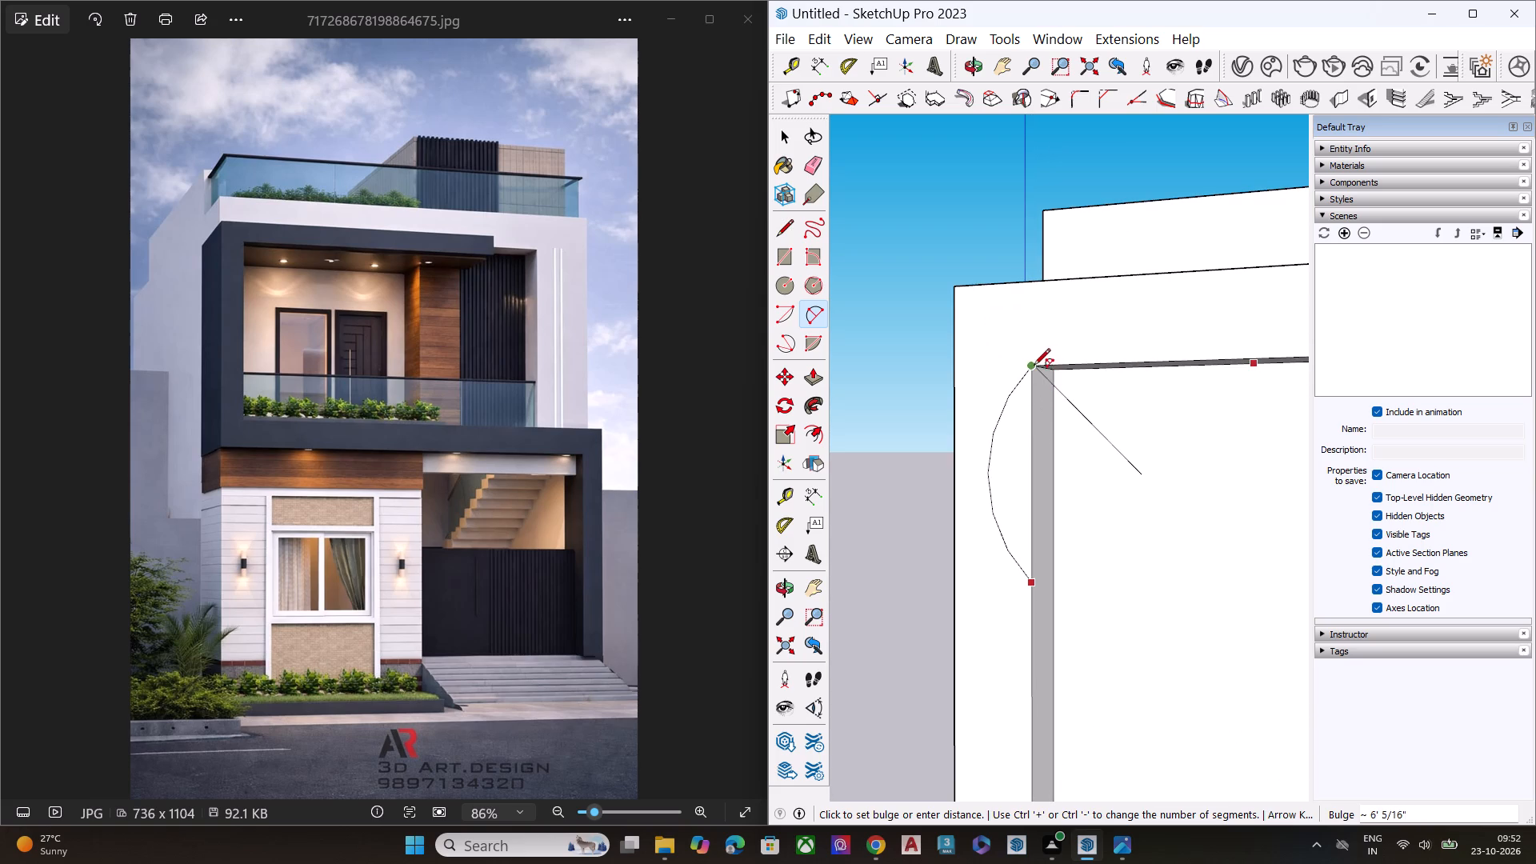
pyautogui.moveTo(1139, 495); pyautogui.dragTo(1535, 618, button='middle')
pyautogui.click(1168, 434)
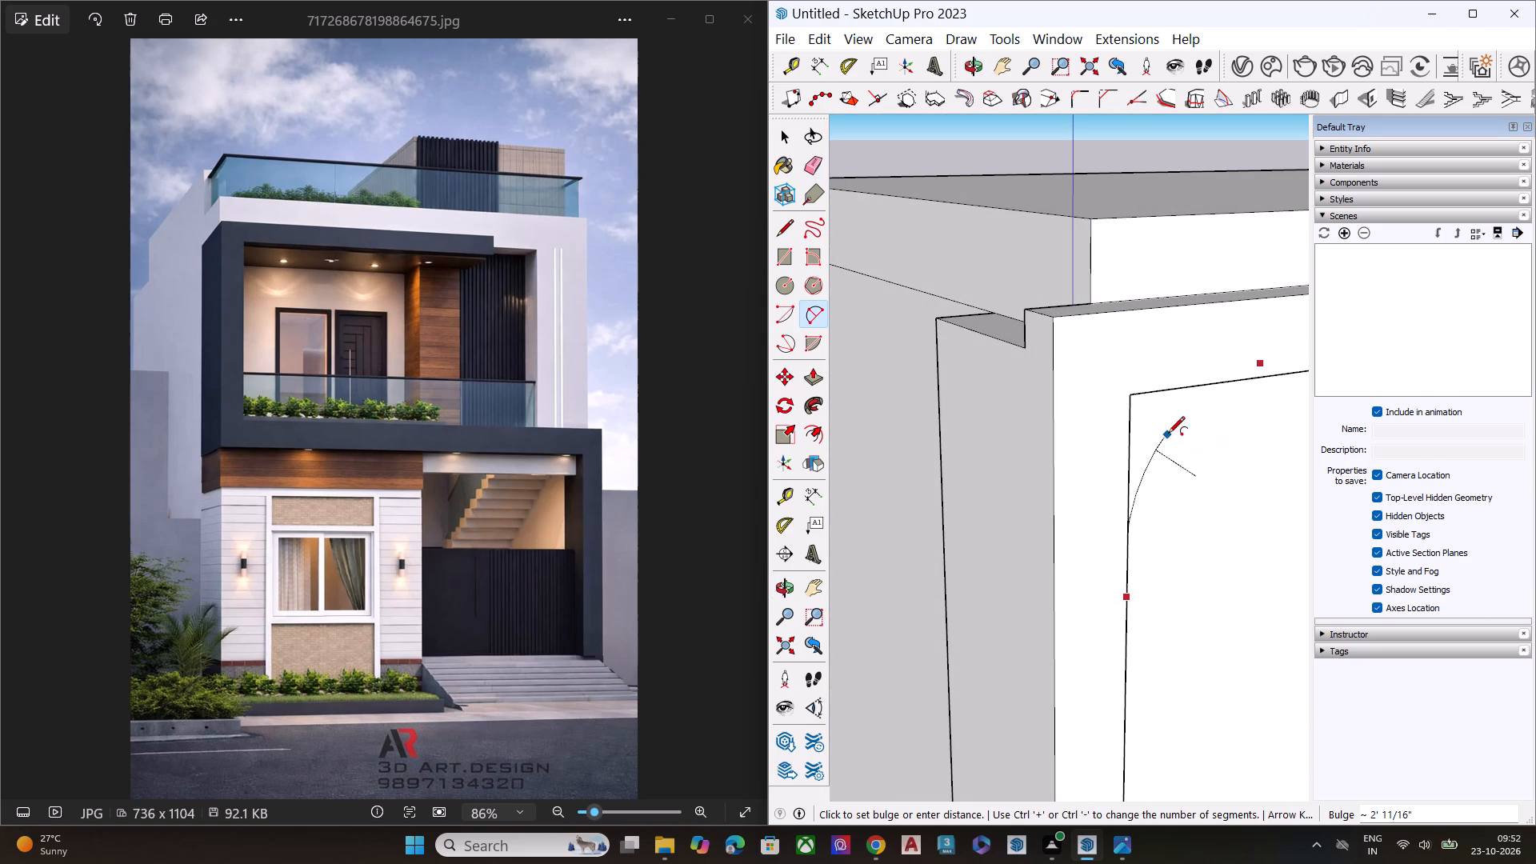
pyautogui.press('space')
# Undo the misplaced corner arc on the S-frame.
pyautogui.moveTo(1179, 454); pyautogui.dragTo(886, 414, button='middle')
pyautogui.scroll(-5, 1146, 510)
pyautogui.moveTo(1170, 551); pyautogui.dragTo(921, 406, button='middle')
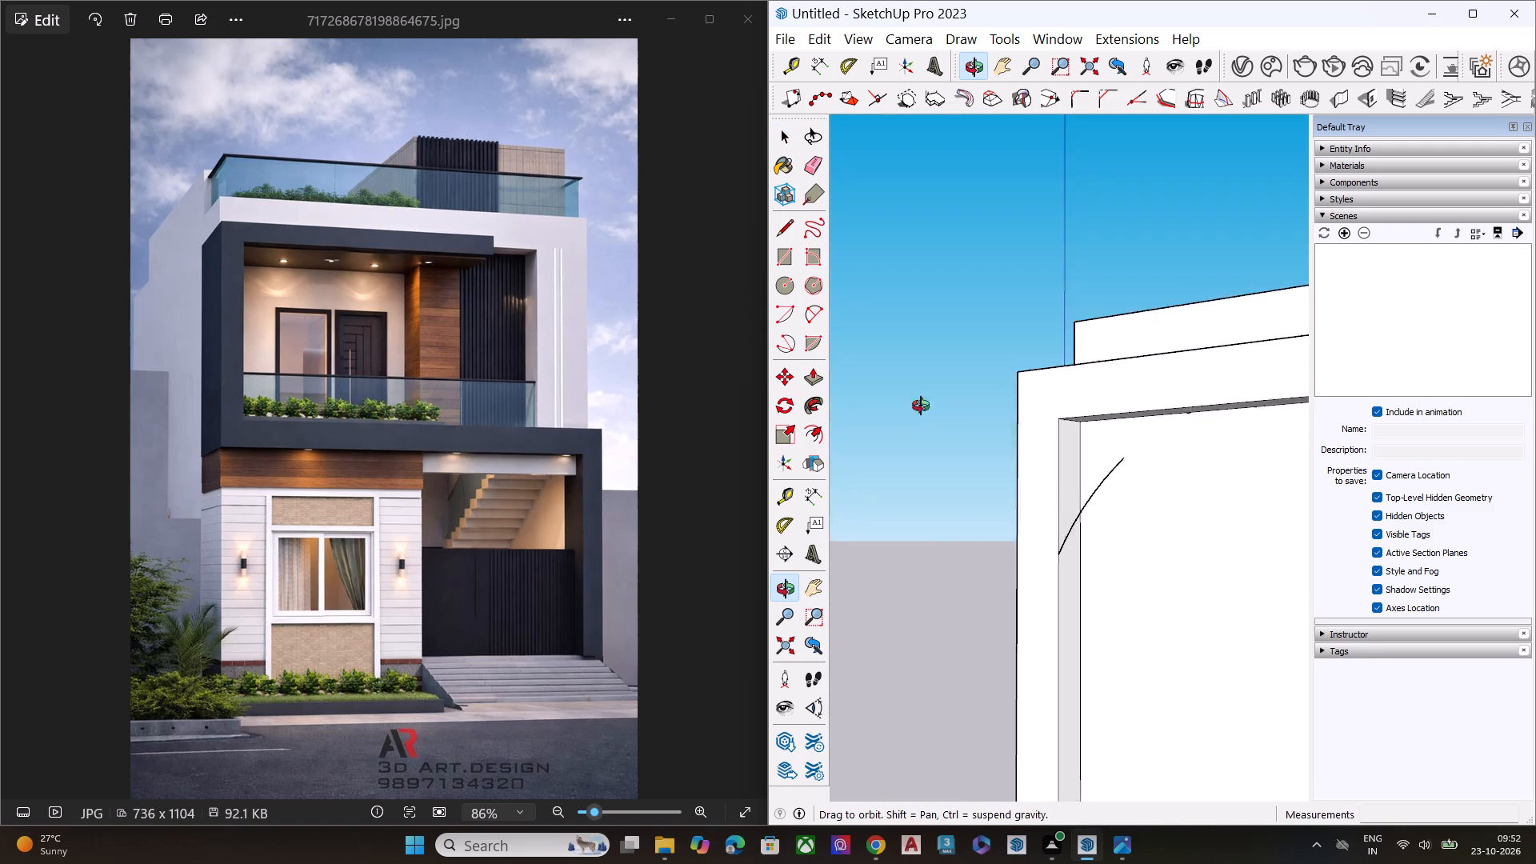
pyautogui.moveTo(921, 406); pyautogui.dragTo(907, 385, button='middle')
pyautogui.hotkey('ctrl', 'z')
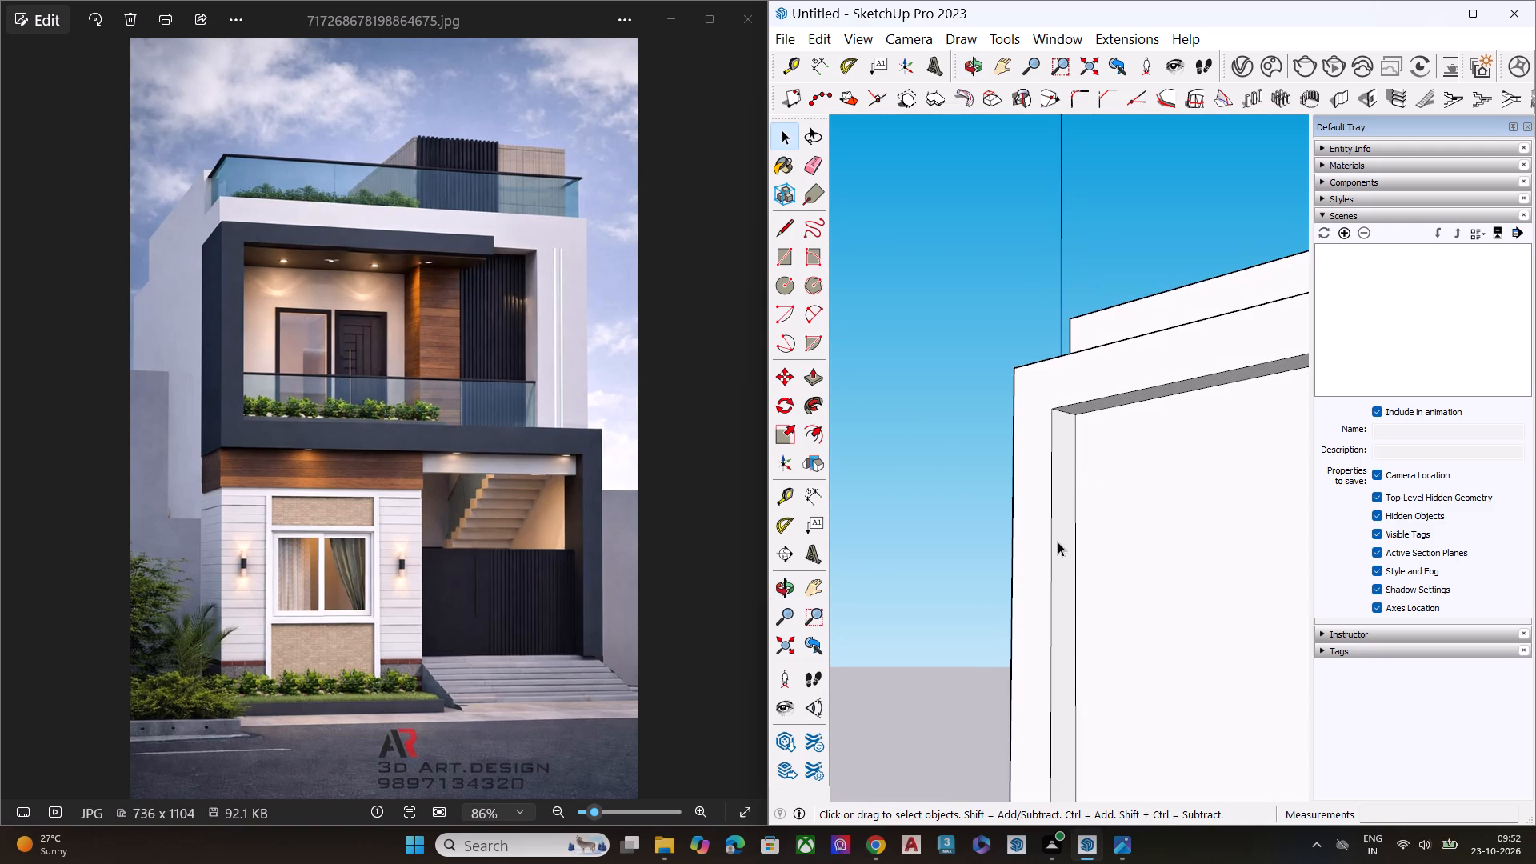
# Draw an arc from the S-frame's vertical bar to its upper bar across the inner corner, bulging about 1' 9".
pyautogui.press('a')
pyautogui.click(1054, 548)
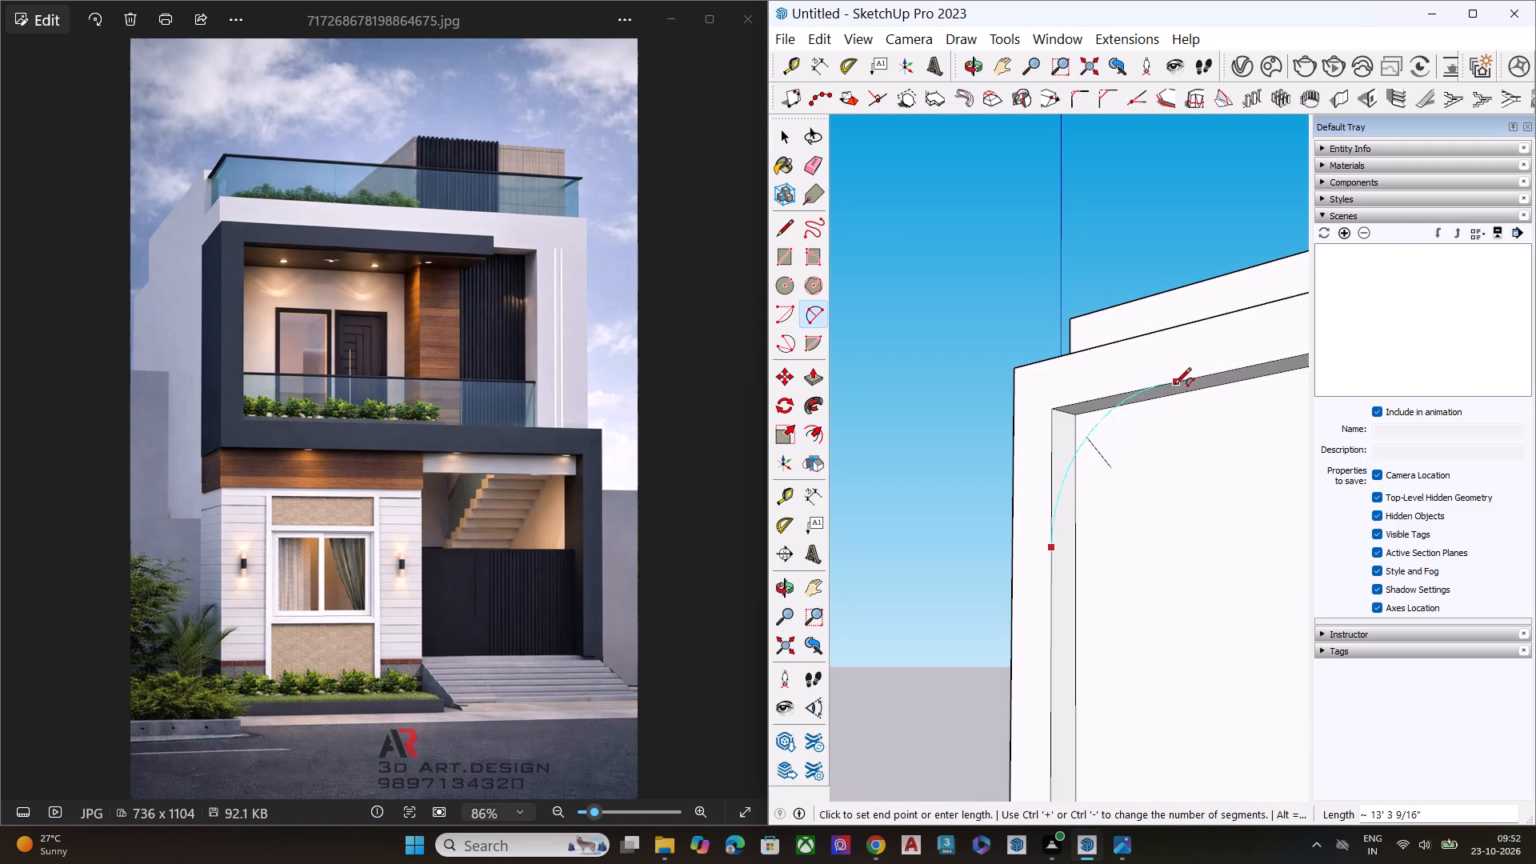
pyautogui.click(1131, 390)
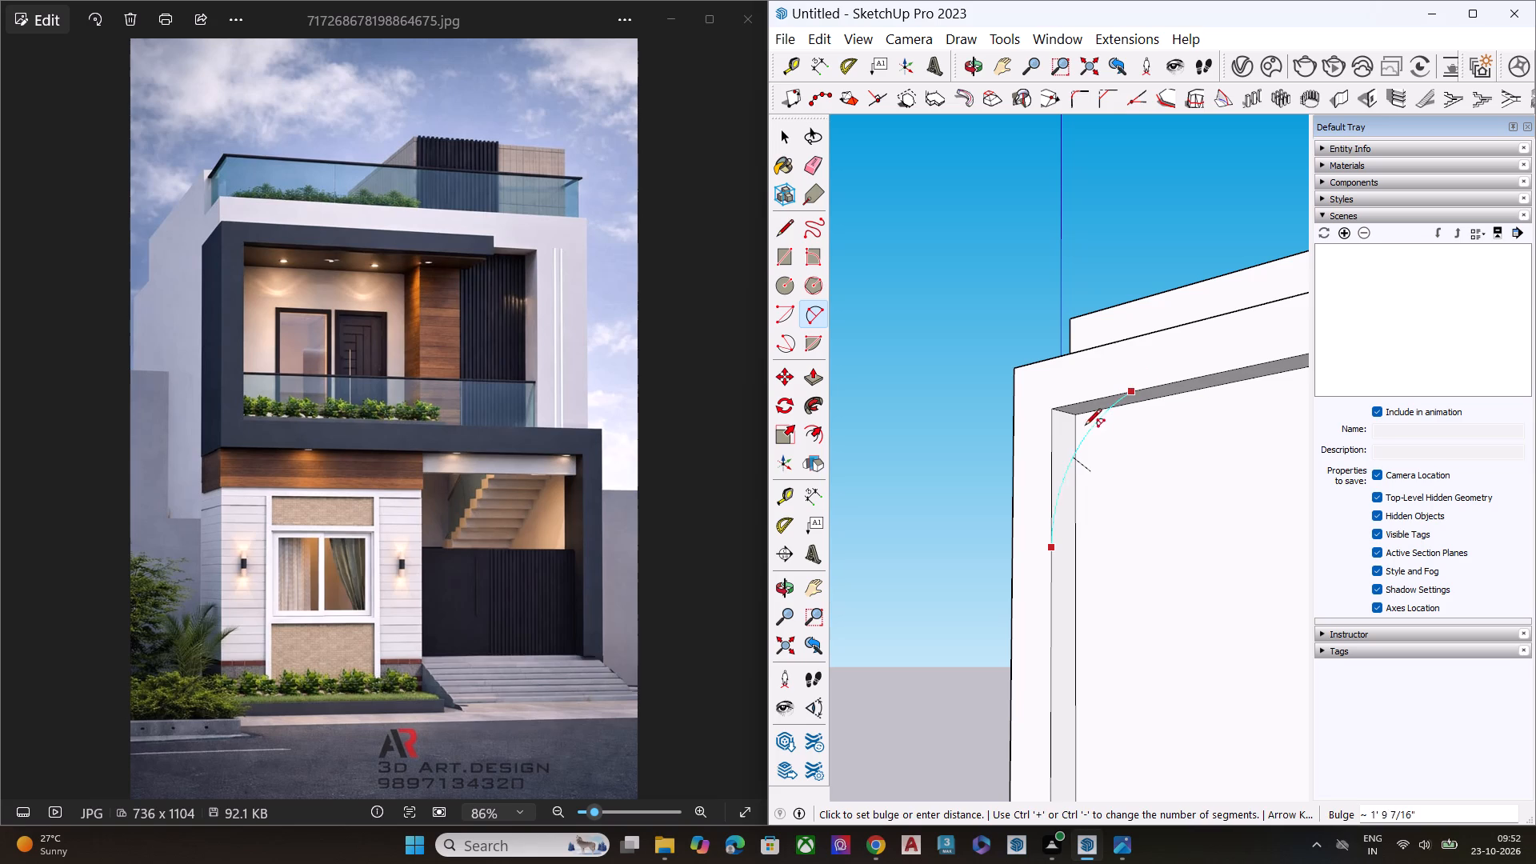
pyautogui.click(1083, 428)
# Group the corner face enclosed by the arc with its bounding edges.
pyautogui.moveTo(1120, 461); pyautogui.dragTo(968, 467, button='middle')
pyautogui.scroll(7, 993, 465)
pyautogui.press('space')
pyautogui.scroll(-1, 1077, 450)
pyautogui.scroll(1, 1077, 450)
pyautogui.scroll(-1, 1077, 450)
pyautogui.scroll(3, 1077, 450)
pyautogui.moveTo(1097, 443); pyautogui.dragTo(1004, 410, button='middle')
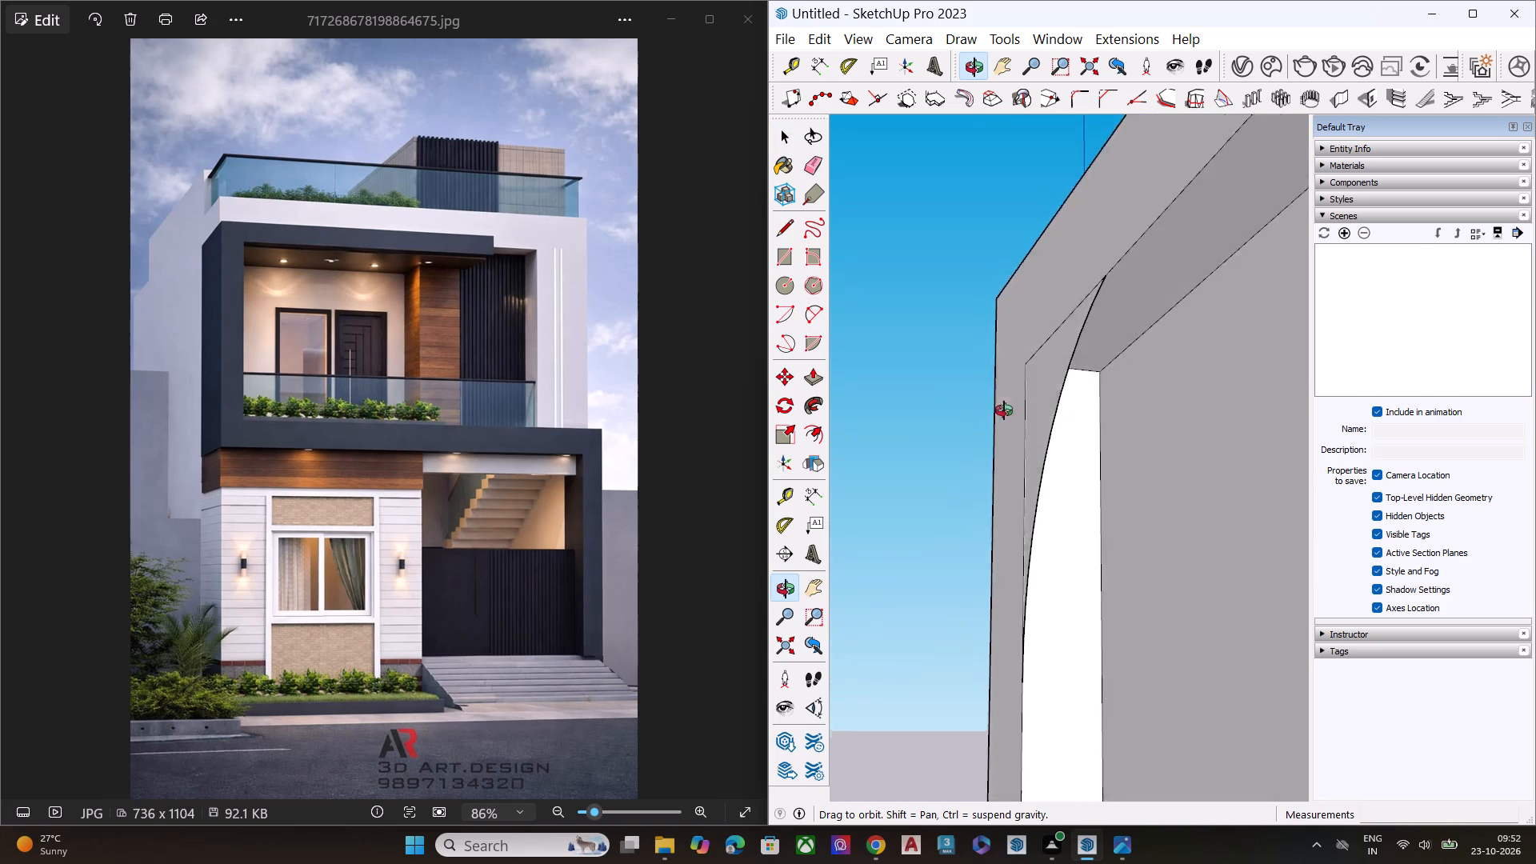
pyautogui.moveTo(1004, 410); pyautogui.dragTo(853, 452, button='middle')
pyautogui.moveTo(853, 452); pyautogui.dragTo(956, 441, button='middle')
pyautogui.scroll(-2, 1072, 462)
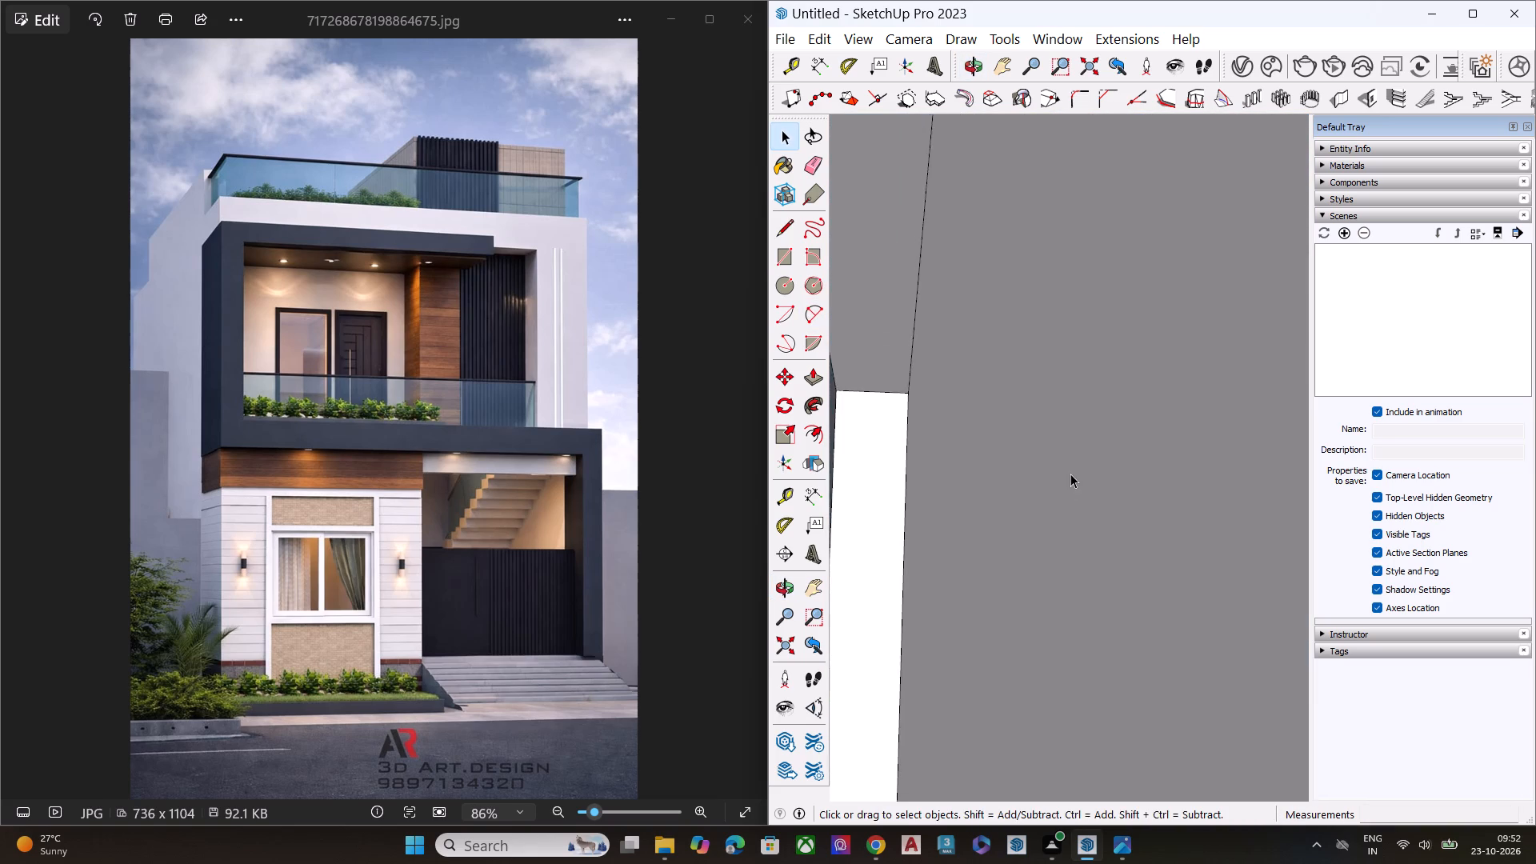
pyautogui.scroll(-4, 1070, 474)
pyautogui.press('h')
pyautogui.moveTo(995, 493); pyautogui.dragTo(1253, 479)
pyautogui.scroll(10, 855, 410)
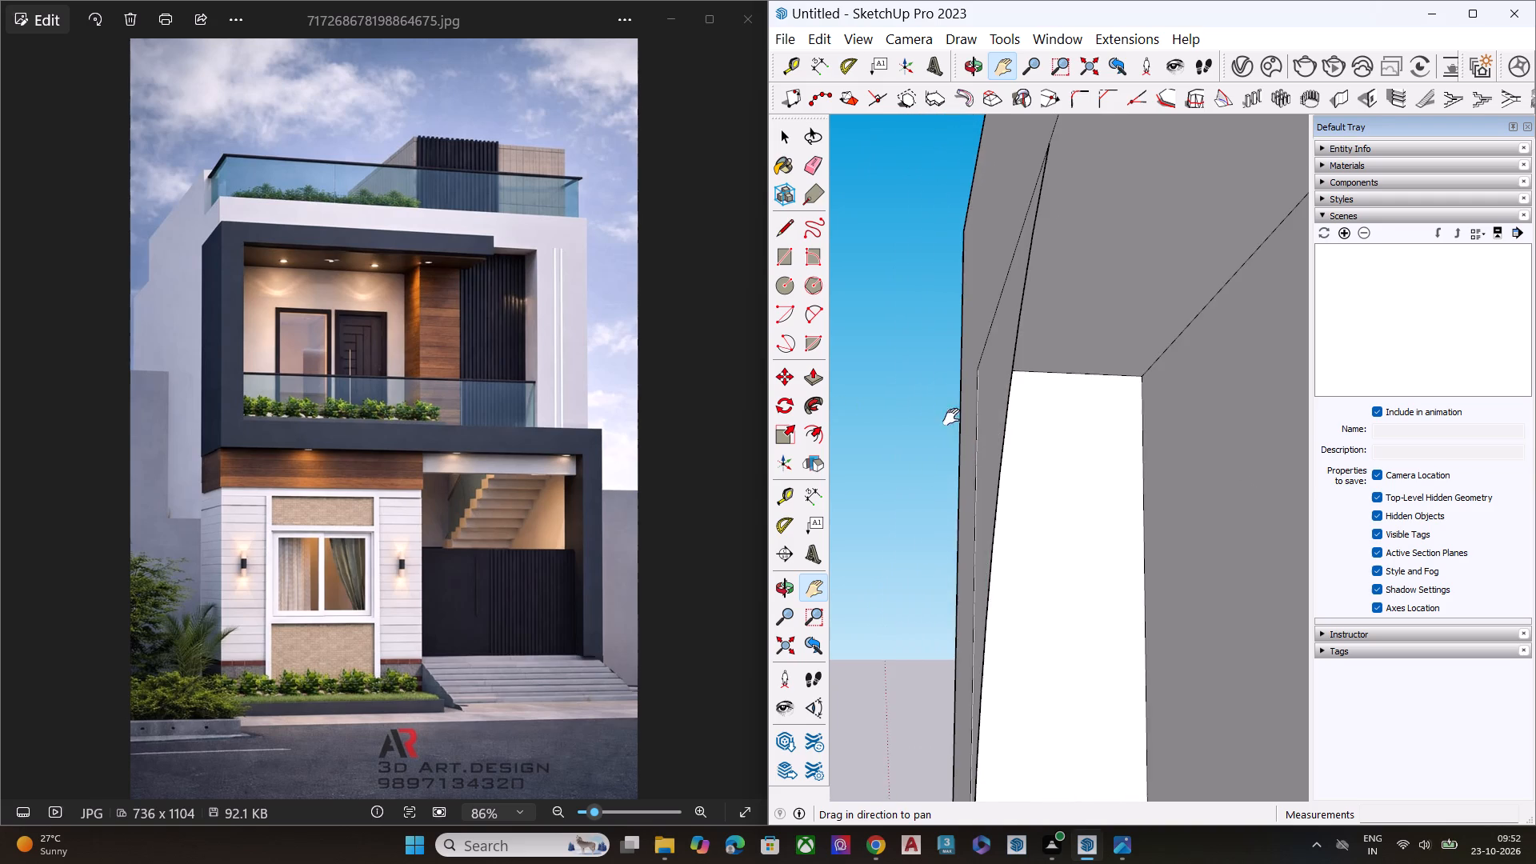
pyautogui.scroll(1, 1010, 422)
pyautogui.moveTo(1010, 422); pyautogui.dragTo(936, 426, button='middle')
pyautogui.press('space')
pyautogui.click(959, 404)
pyautogui.doubleClick(959, 404)
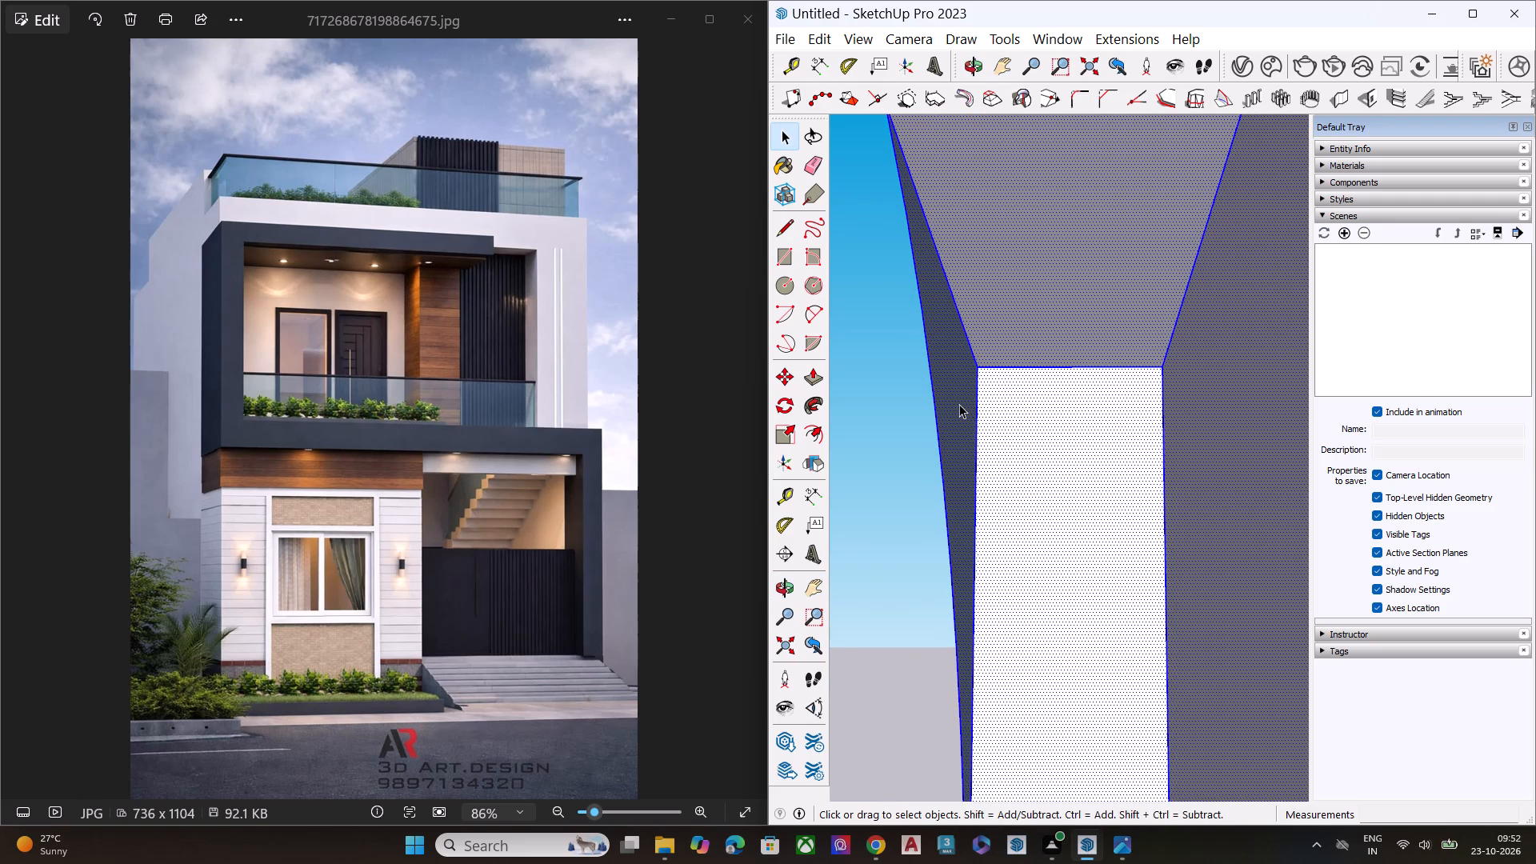
pyautogui.rightClick(959, 404)
pyautogui.doubleClick(954, 377)
pyautogui.click(954, 377)
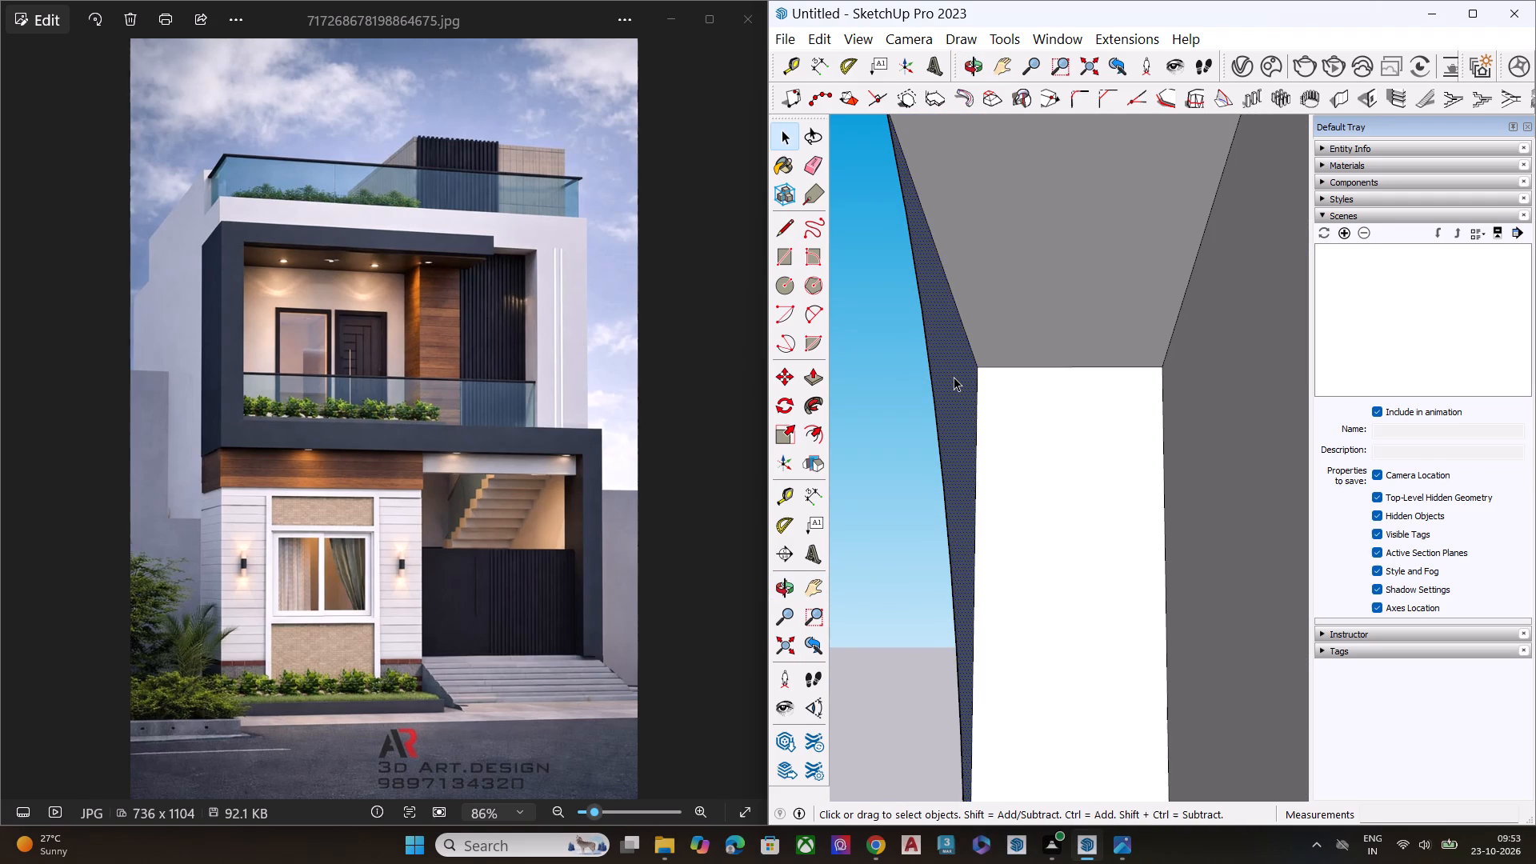
pyautogui.doubleClick(954, 377)
pyautogui.rightClick(954, 377)
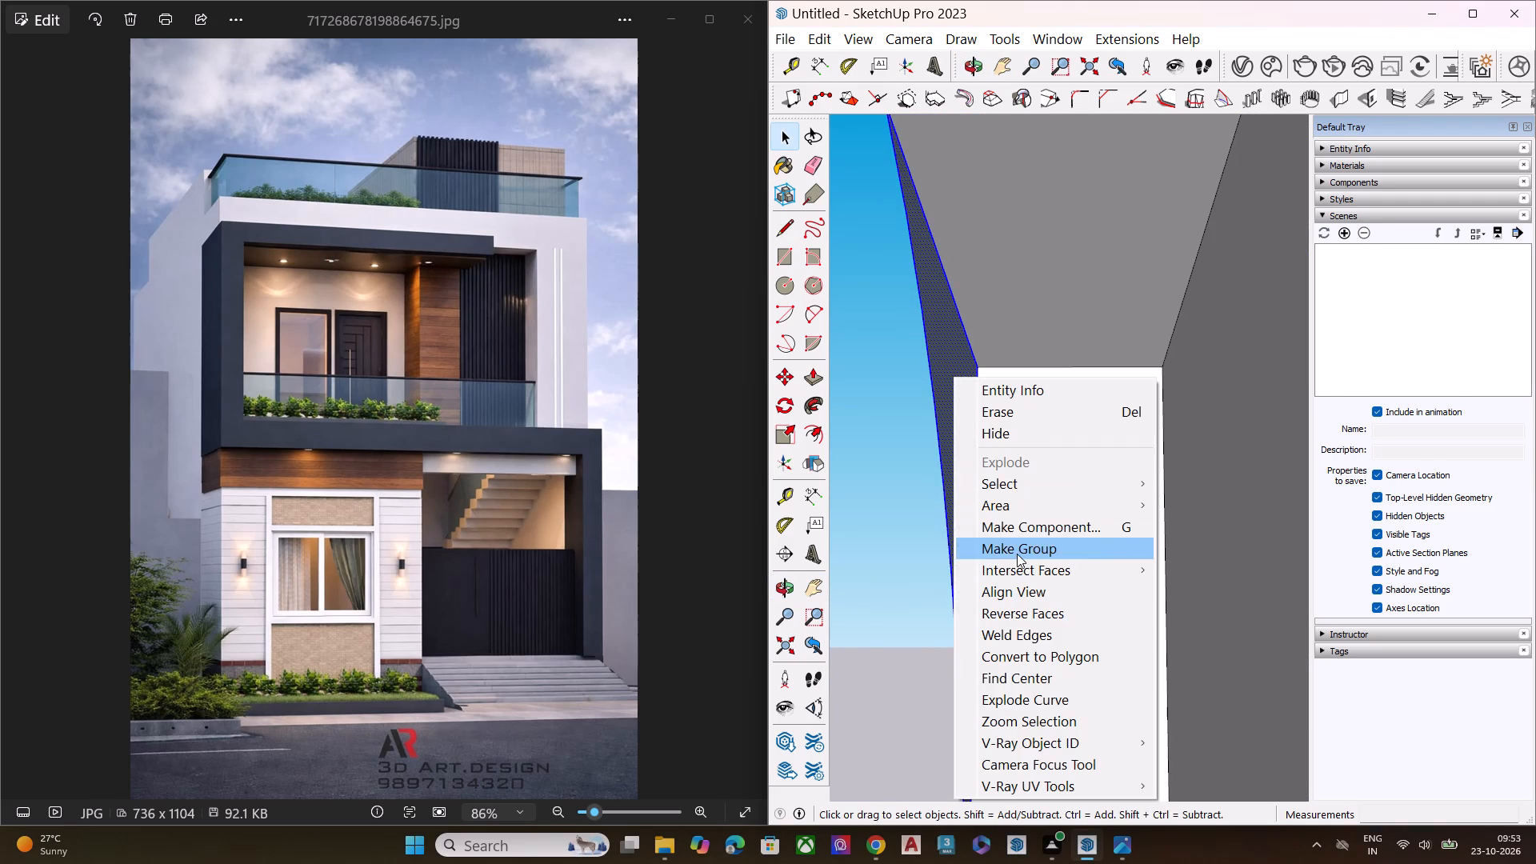
pyautogui.click(1017, 554)
# Extrude the face inside the corner group through the depth of the S-frame's bar and close the group.
pyautogui.press('p')
pyautogui.click(952, 402)
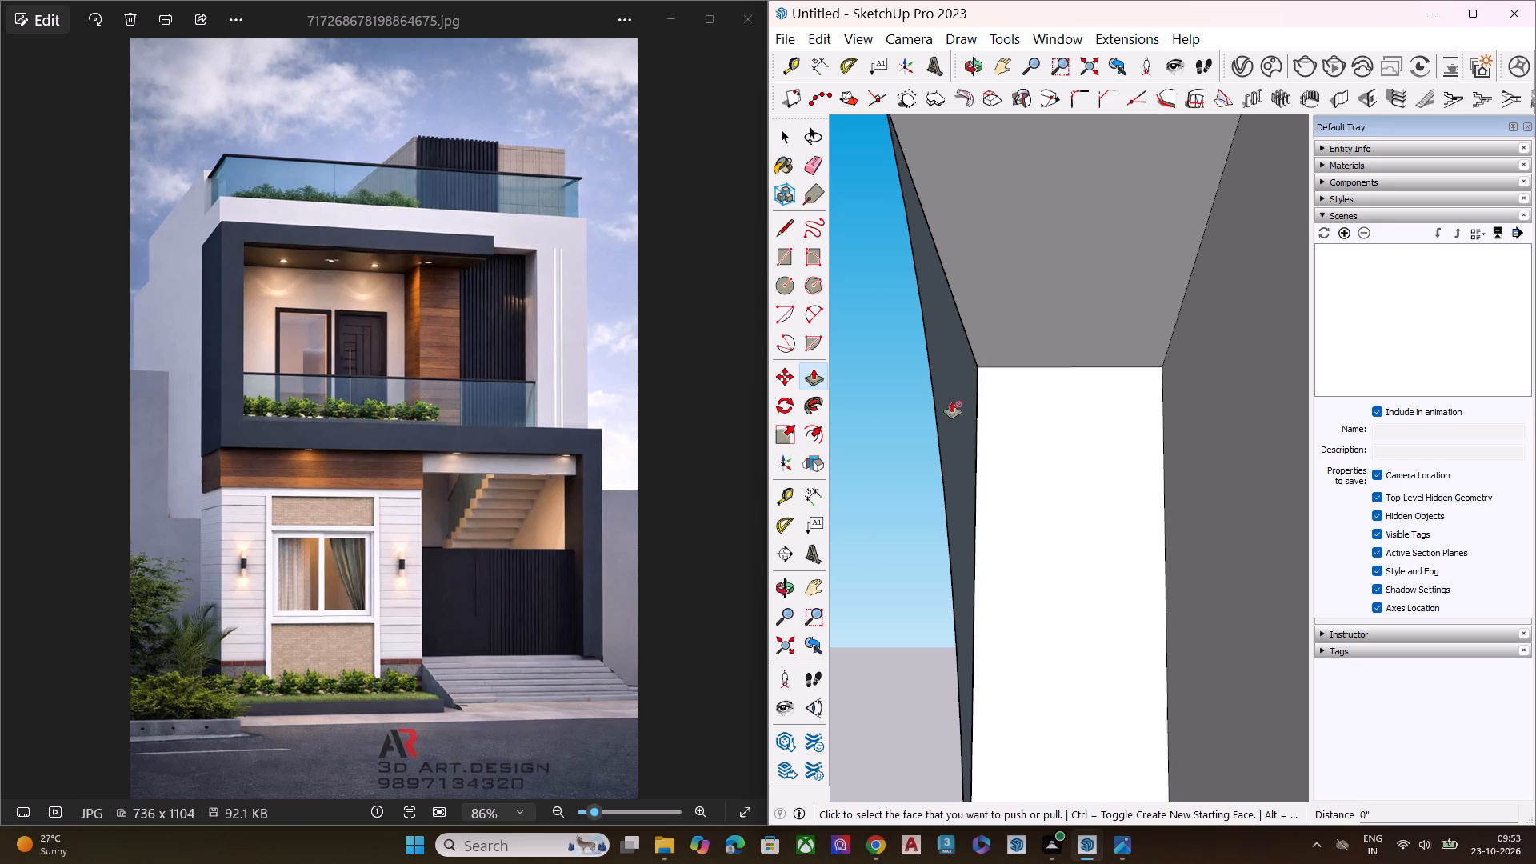
pyautogui.press('space')
pyautogui.doubleClick(952, 402)
pyautogui.press('p')
pyautogui.click(952, 402)
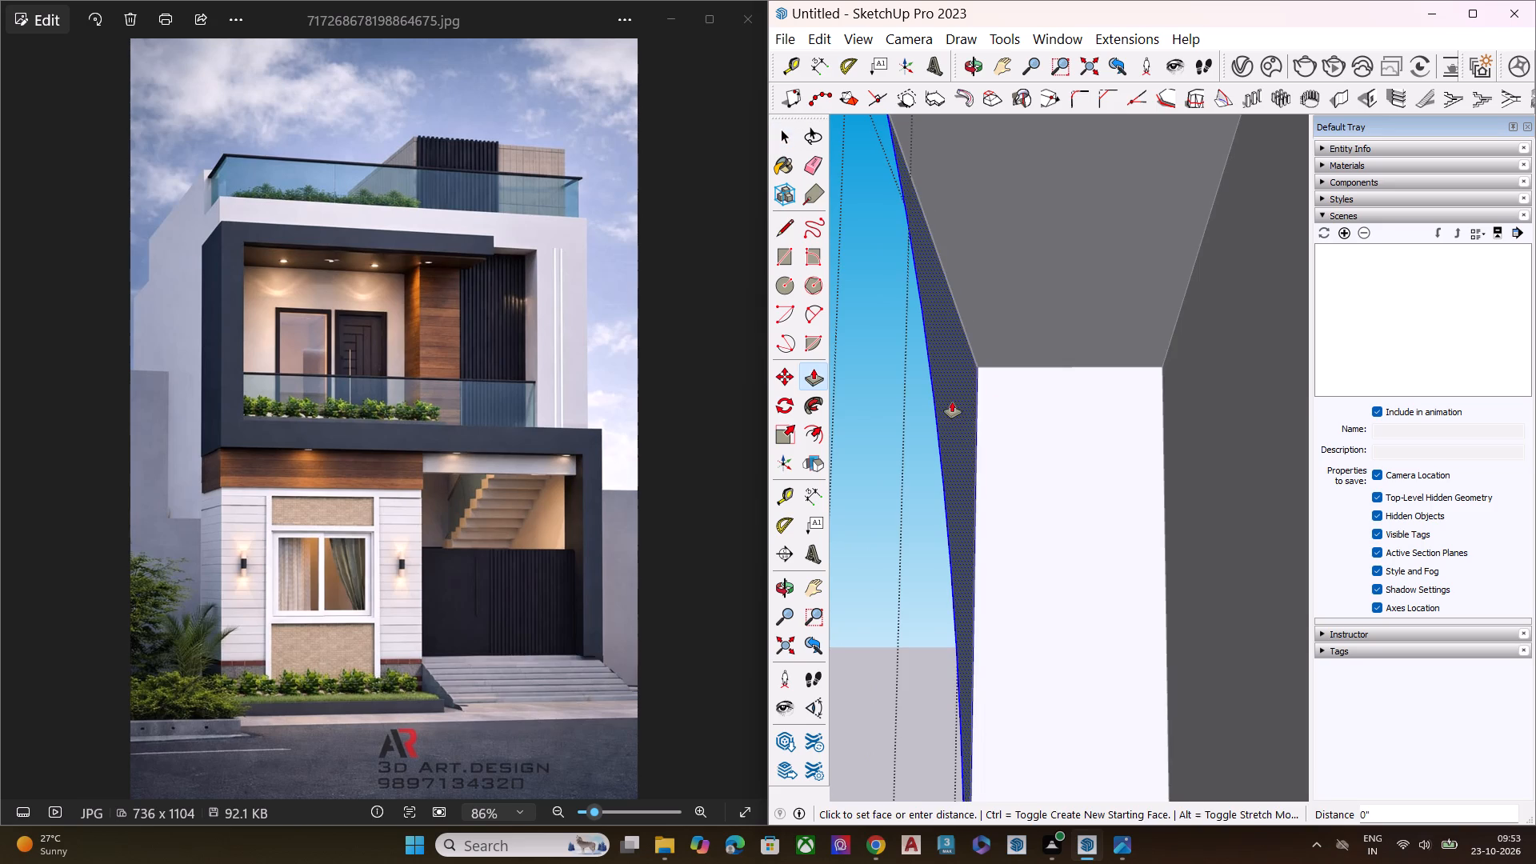
pyautogui.click(1248, 438)
pyautogui.press('space')
pyautogui.scroll(-4, 986, 442)
pyautogui.scroll(1, 986, 442)
pyautogui.scroll(-2, 986, 442)
pyautogui.moveTo(978, 439); pyautogui.dragTo(1289, 426, button='middle')
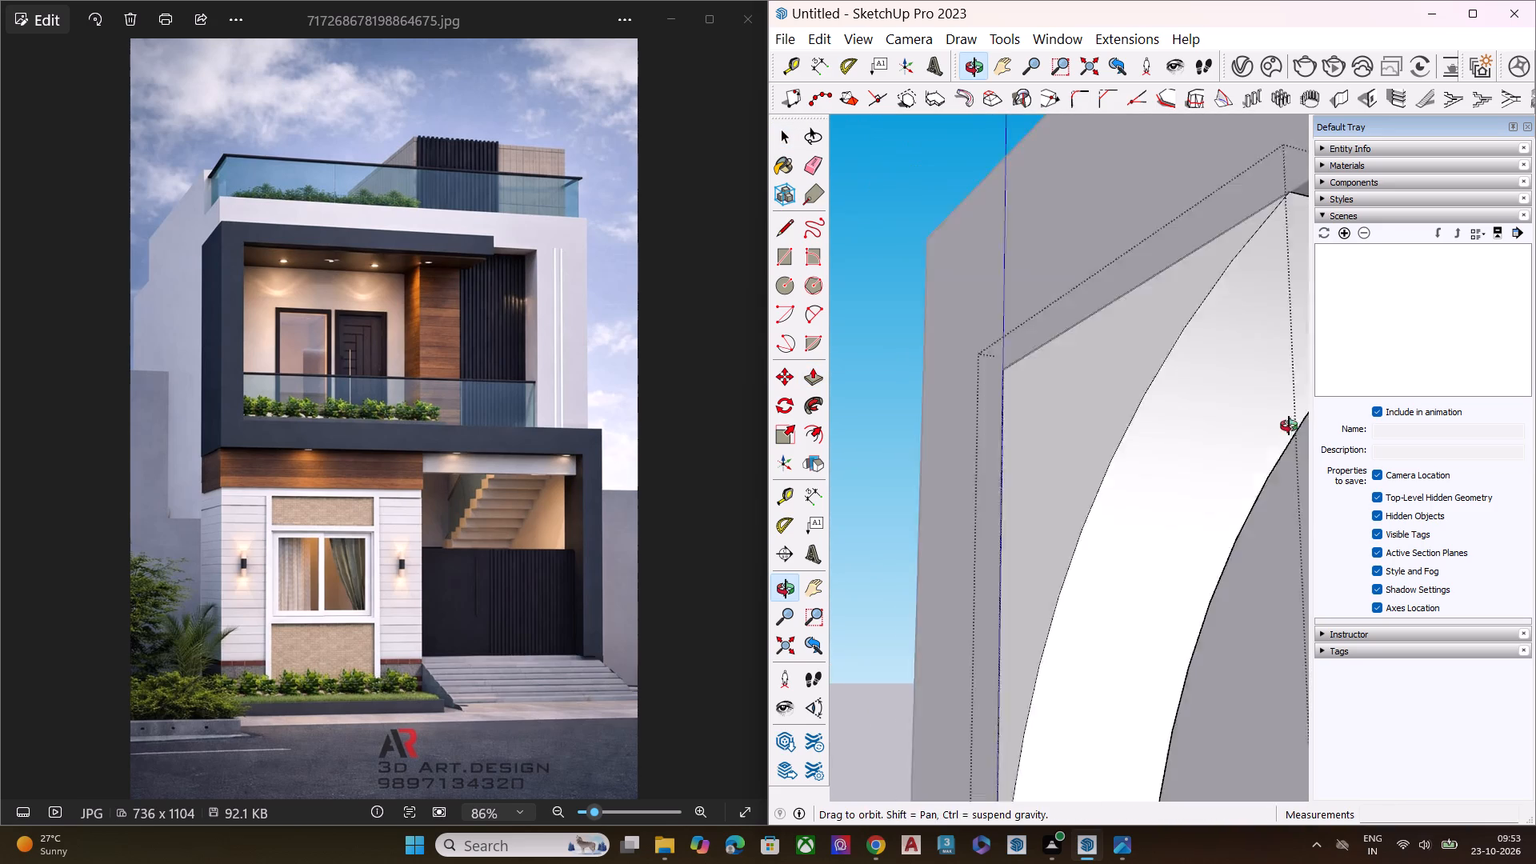
pyautogui.moveTo(1289, 426); pyautogui.dragTo(1372, 426, button='middle')
pyautogui.scroll(-2, 984, 414)
pyautogui.scroll(2, 974, 414)
pyautogui.scroll(-1, 971, 414)
pyautogui.scroll(2, 970, 414)
pyautogui.scroll(-2, 969, 414)
pyautogui.scroll(1, 966, 415)
pyautogui.scroll(-5, 965, 415)
pyautogui.scroll(1, 946, 383)
pyautogui.scroll(-4, 946, 383)
pyautogui.press('space')
pyautogui.click(933, 270)
# Examine the curved corner piece up close and against the whole front of the building.
pyautogui.scroll(-2, 917, 313)
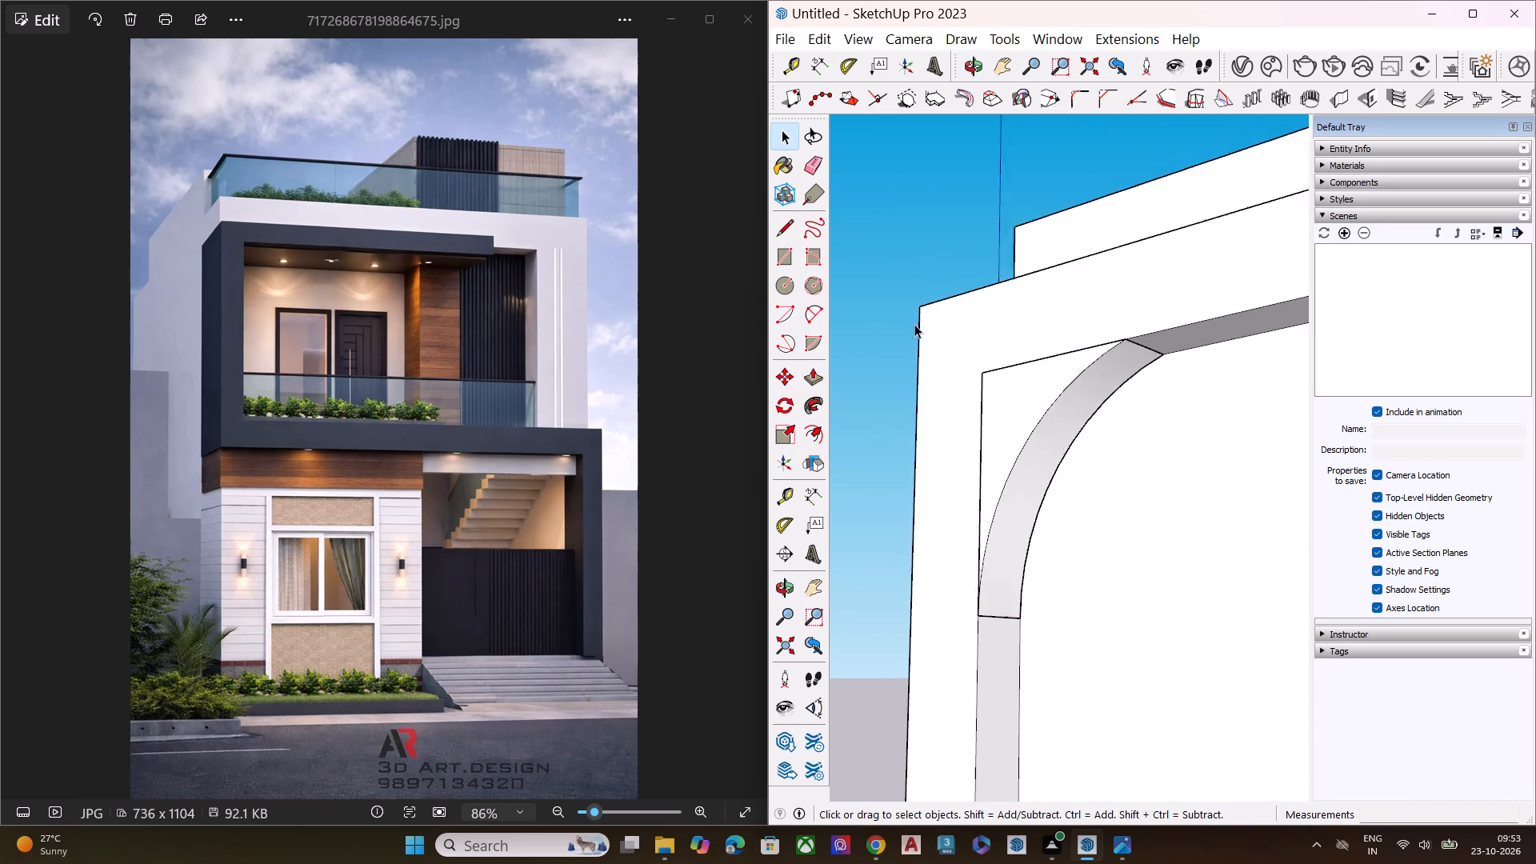
pyautogui.scroll(-7, 914, 324)
pyautogui.moveTo(1010, 333); pyautogui.dragTo(1198, 507, button='middle')
pyautogui.scroll(-2, 1027, 434)
pyautogui.scroll(2, 1025, 422)
pyautogui.scroll(-1, 1025, 422)
pyautogui.scroll(3, 1025, 422)
pyautogui.scroll(-3, 1025, 422)
pyautogui.scroll(1, 1018, 440)
pyautogui.scroll(-2, 1017, 449)
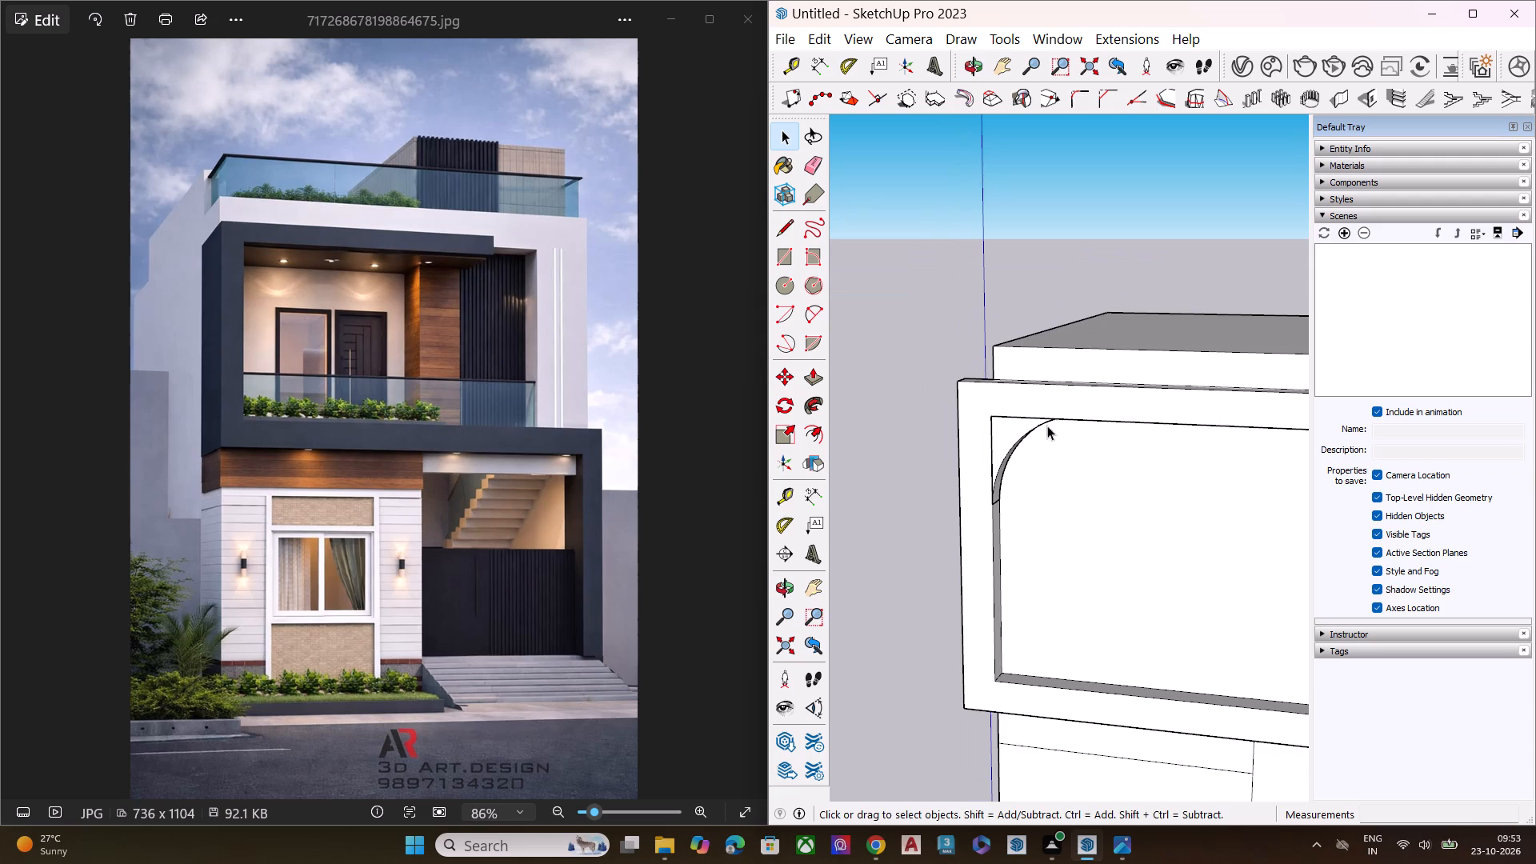
pyautogui.moveTo(1070, 404); pyautogui.dragTo(1122, 354, button='middle')
pyautogui.scroll(-9, 883, 400)
# Soften the seam edge between the curved corner piece and the S-frame's upper bar with the Eraser.
pyautogui.press('e')
pyautogui.scroll(1, 986, 410)
pyautogui.scroll(-1, 989, 404)
pyautogui.scroll(2, 989, 402)
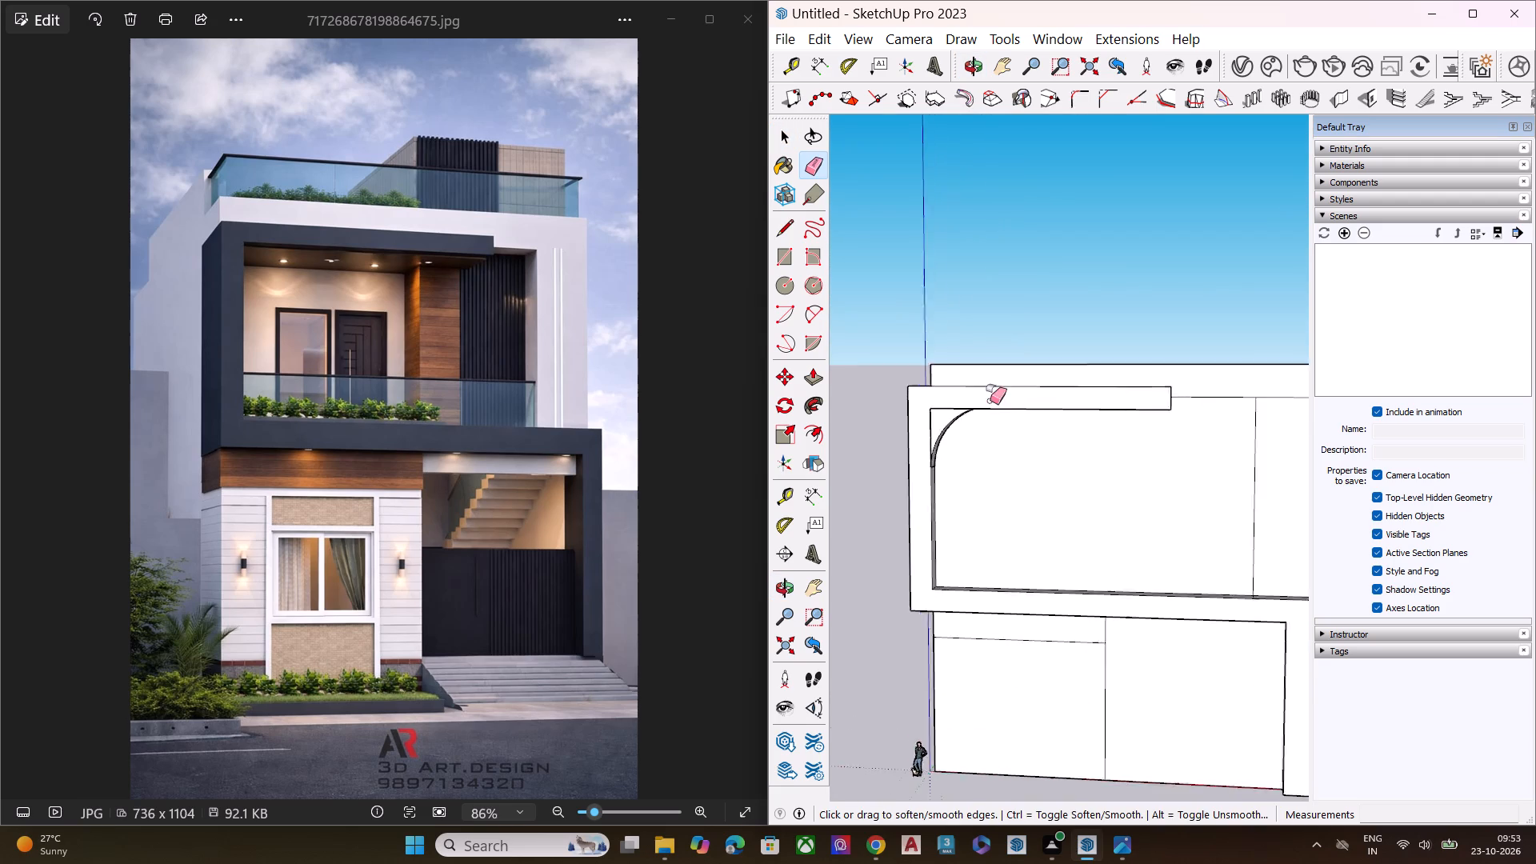
pyautogui.scroll(9, 990, 399)
pyautogui.scroll(-1, 941, 414)
pyautogui.scroll(6, 939, 414)
pyautogui.click(933, 405)
pyautogui.click(932, 408)
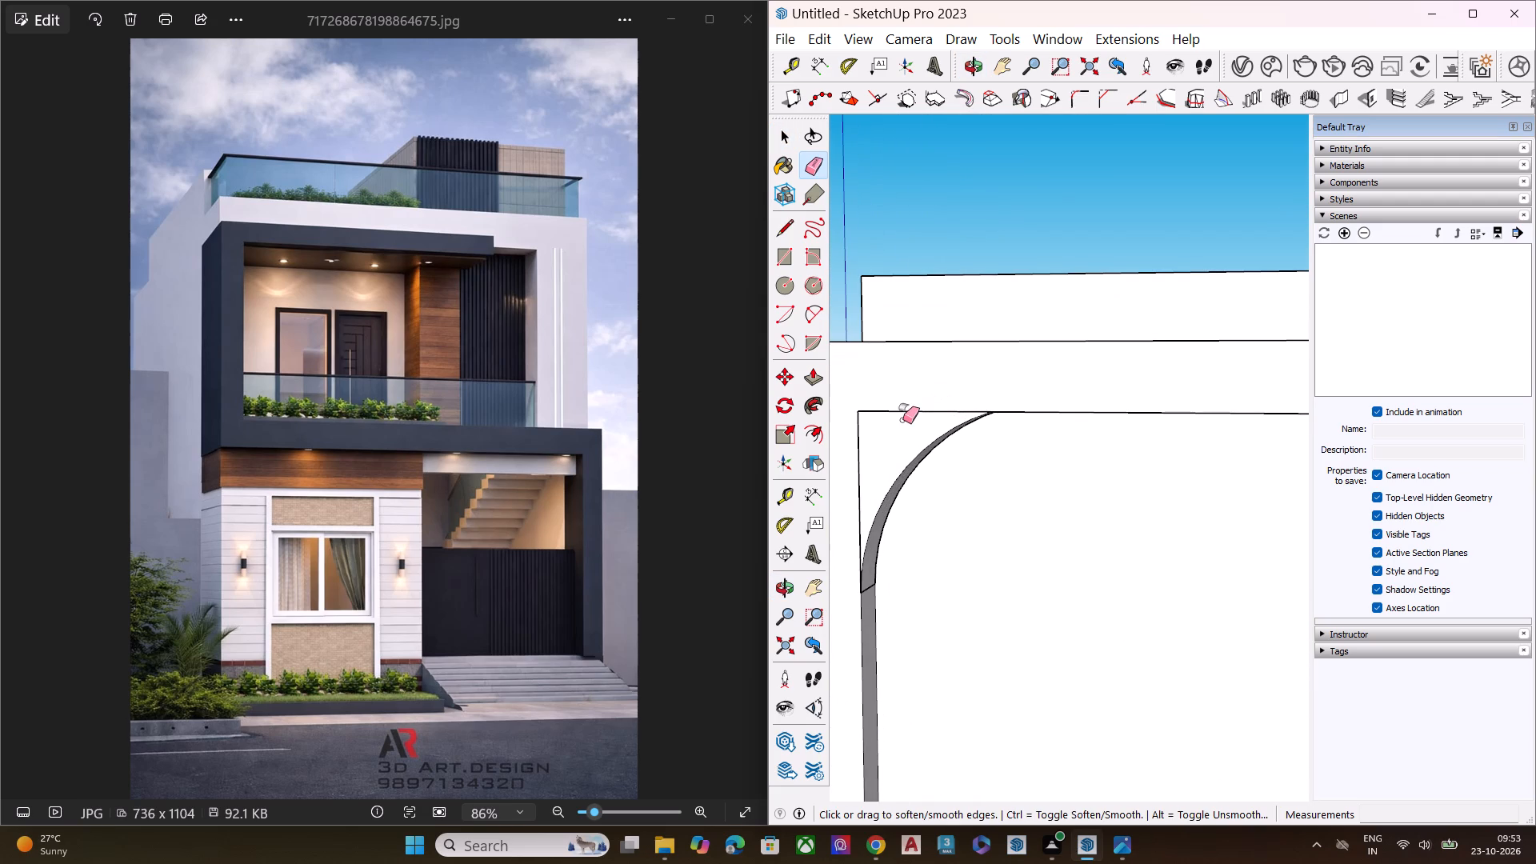
pyautogui.click(912, 409)
pyautogui.click(906, 413)
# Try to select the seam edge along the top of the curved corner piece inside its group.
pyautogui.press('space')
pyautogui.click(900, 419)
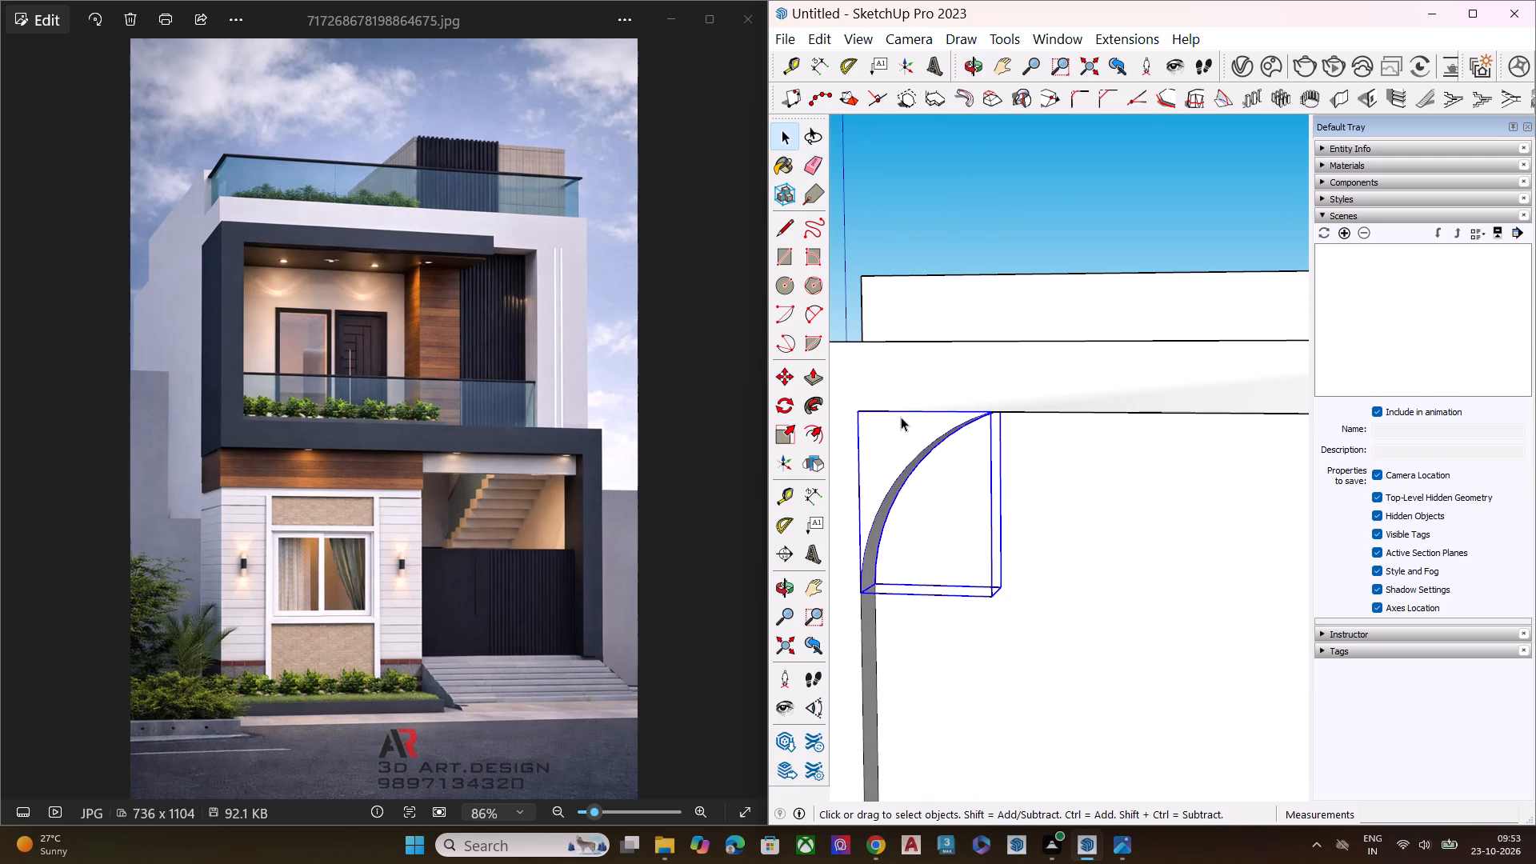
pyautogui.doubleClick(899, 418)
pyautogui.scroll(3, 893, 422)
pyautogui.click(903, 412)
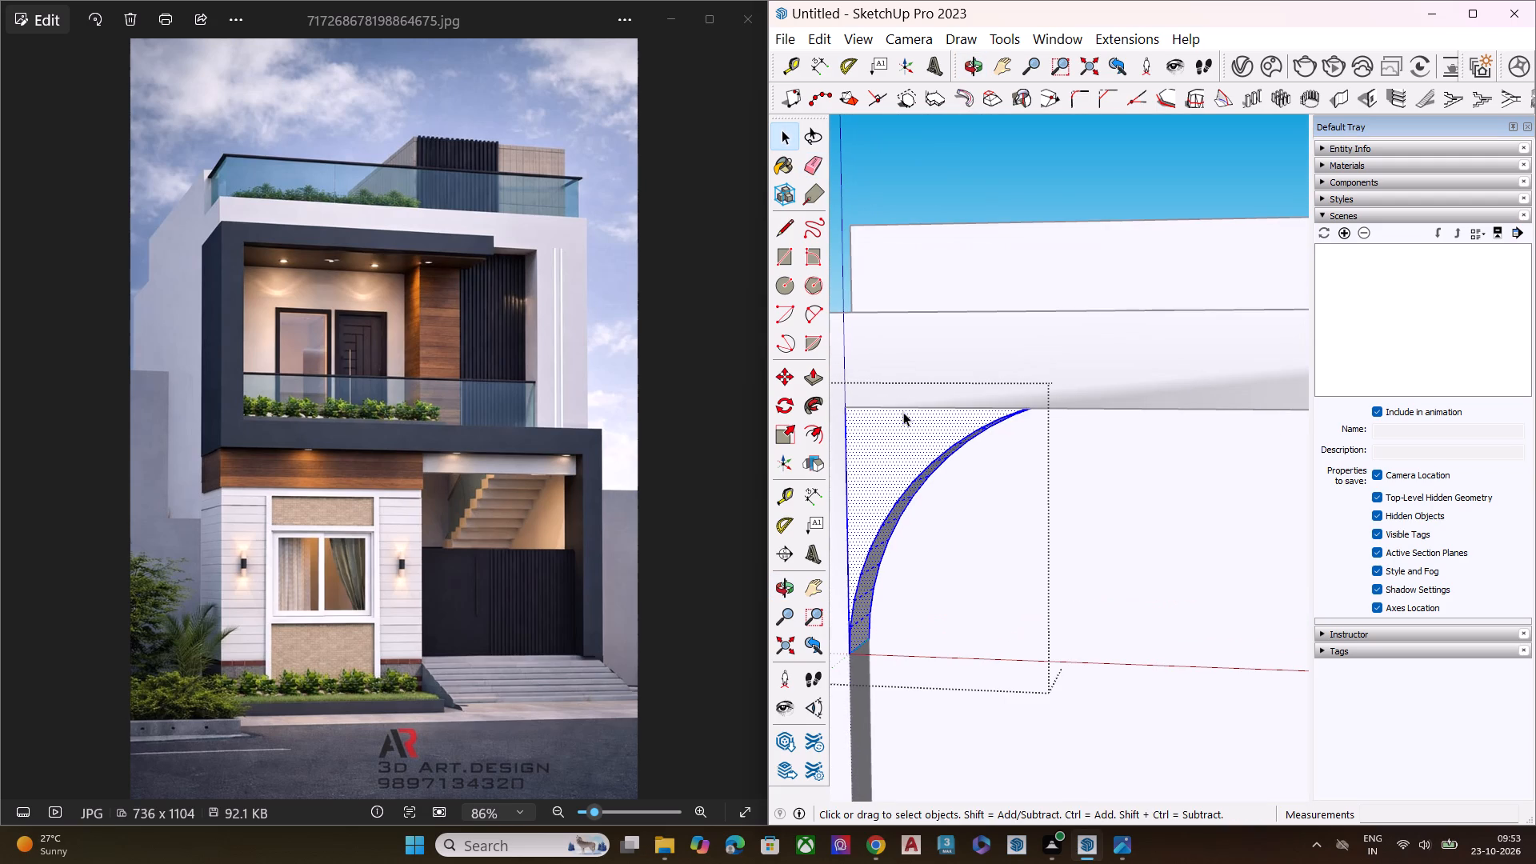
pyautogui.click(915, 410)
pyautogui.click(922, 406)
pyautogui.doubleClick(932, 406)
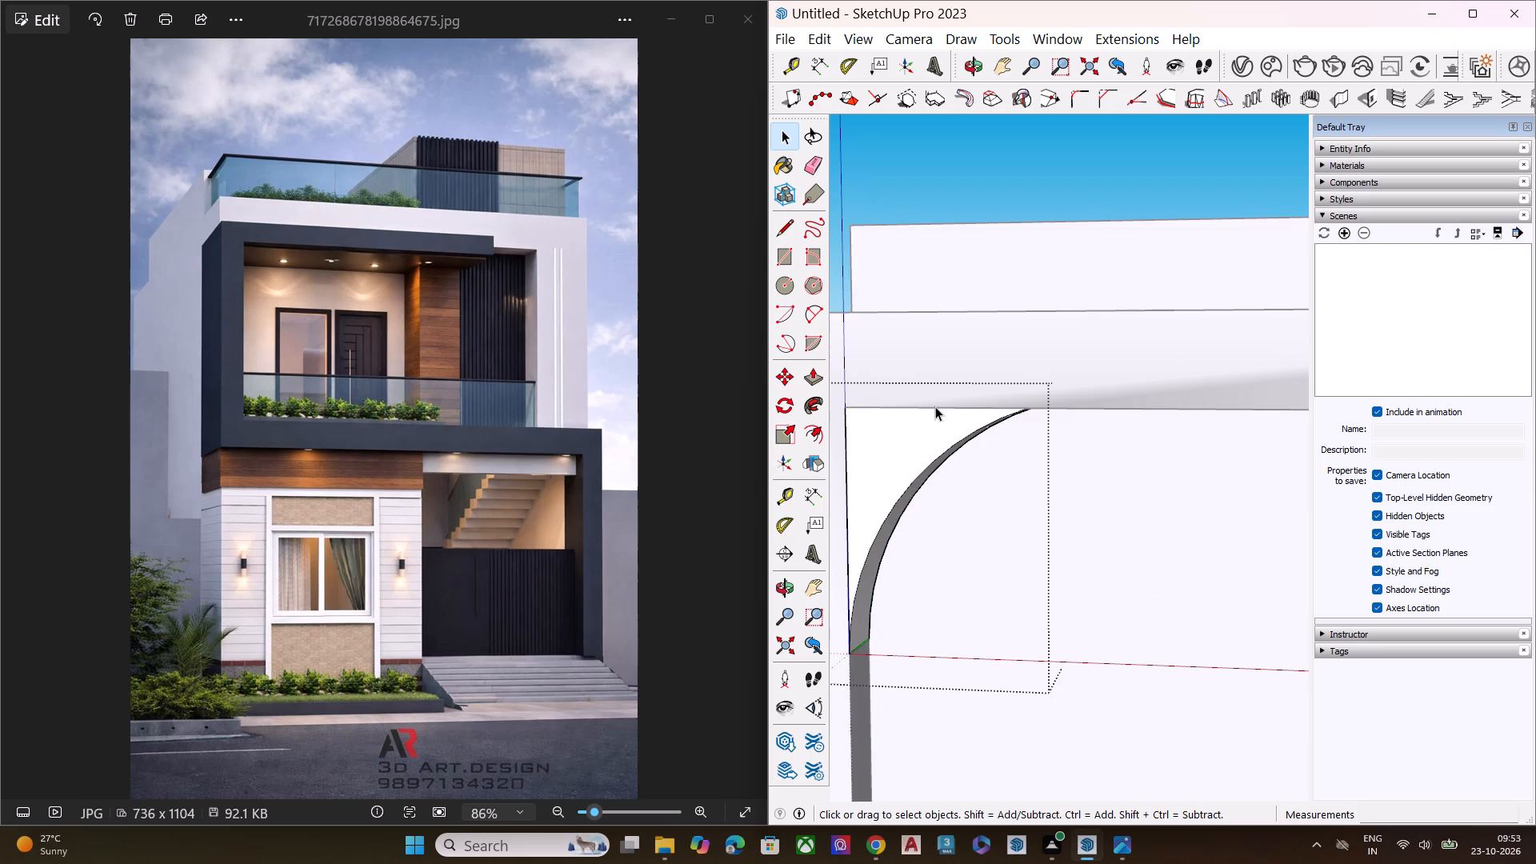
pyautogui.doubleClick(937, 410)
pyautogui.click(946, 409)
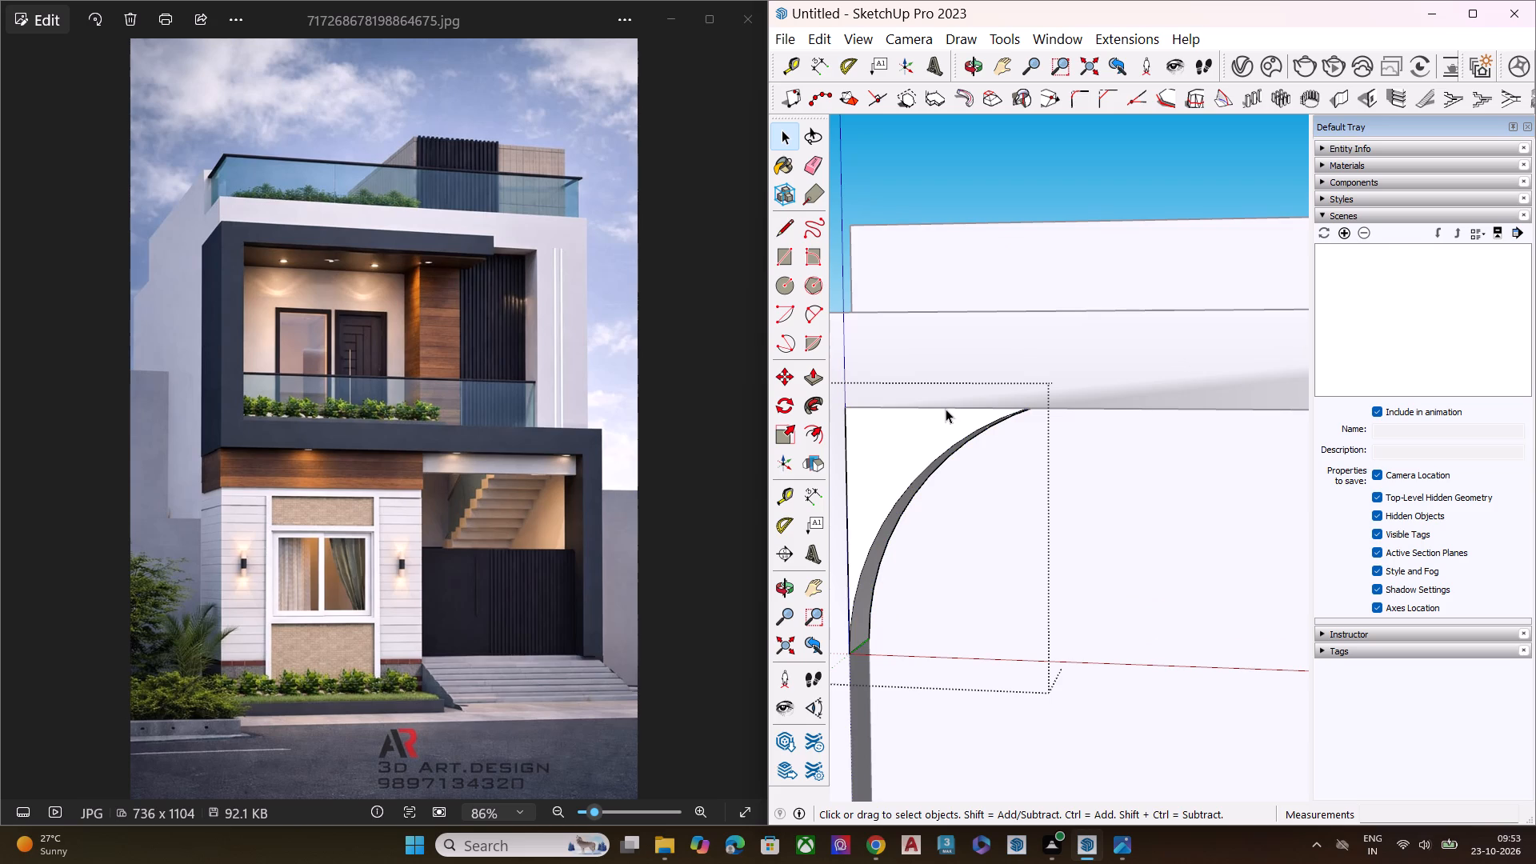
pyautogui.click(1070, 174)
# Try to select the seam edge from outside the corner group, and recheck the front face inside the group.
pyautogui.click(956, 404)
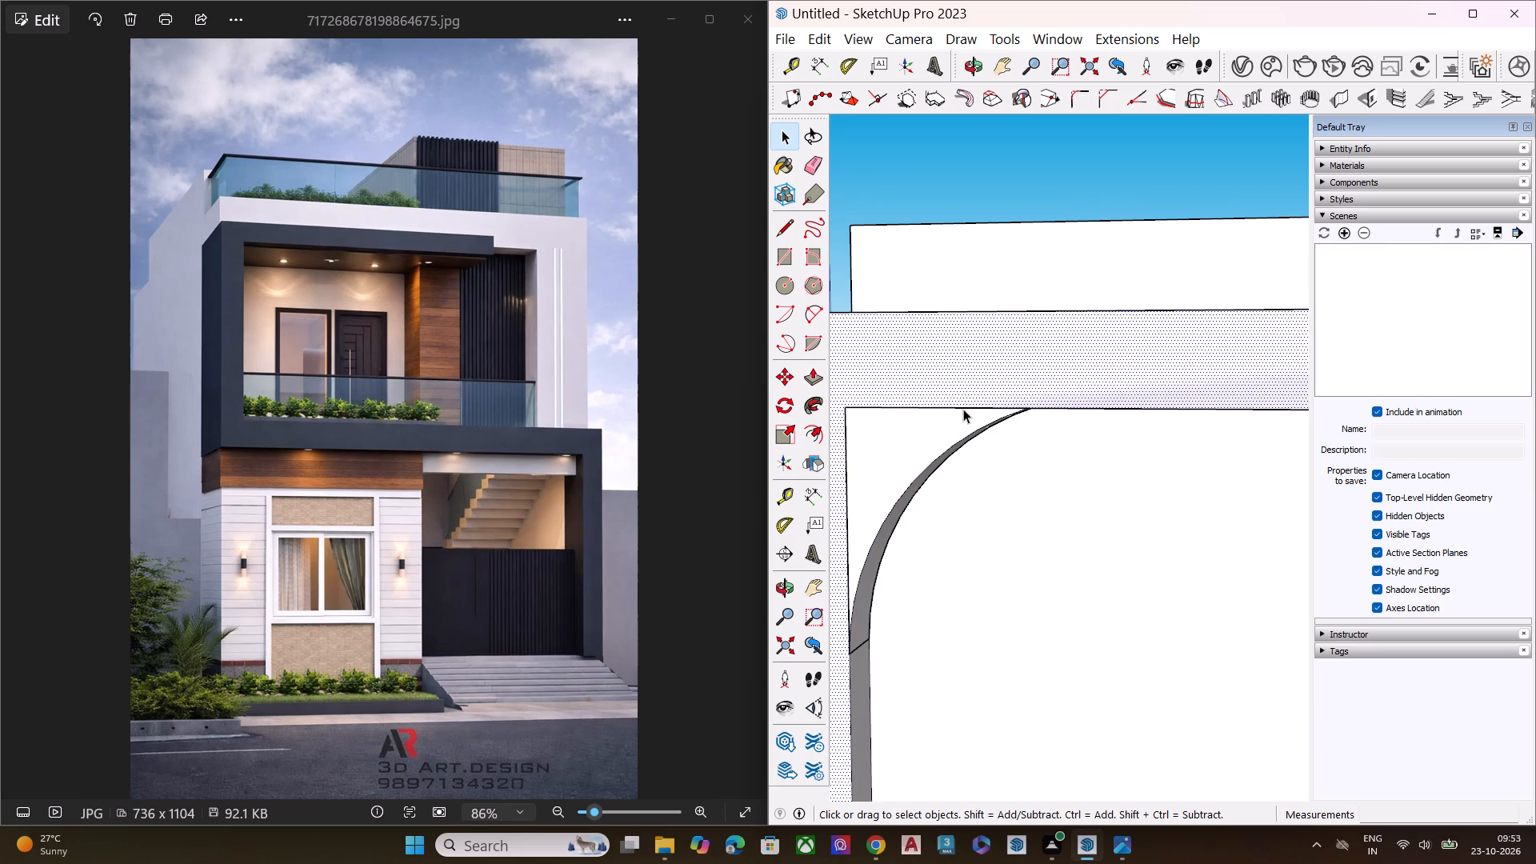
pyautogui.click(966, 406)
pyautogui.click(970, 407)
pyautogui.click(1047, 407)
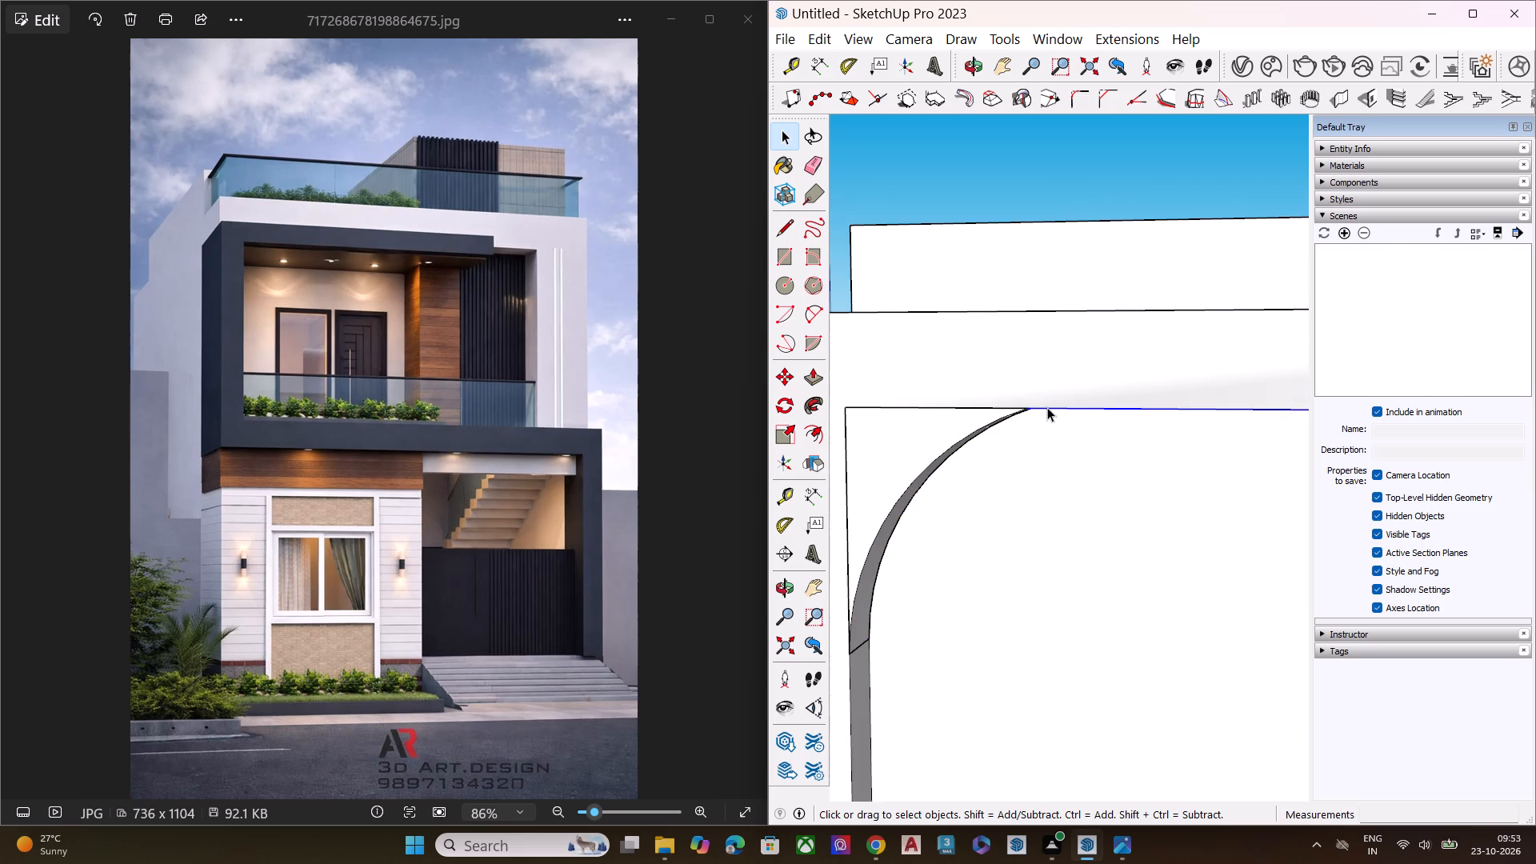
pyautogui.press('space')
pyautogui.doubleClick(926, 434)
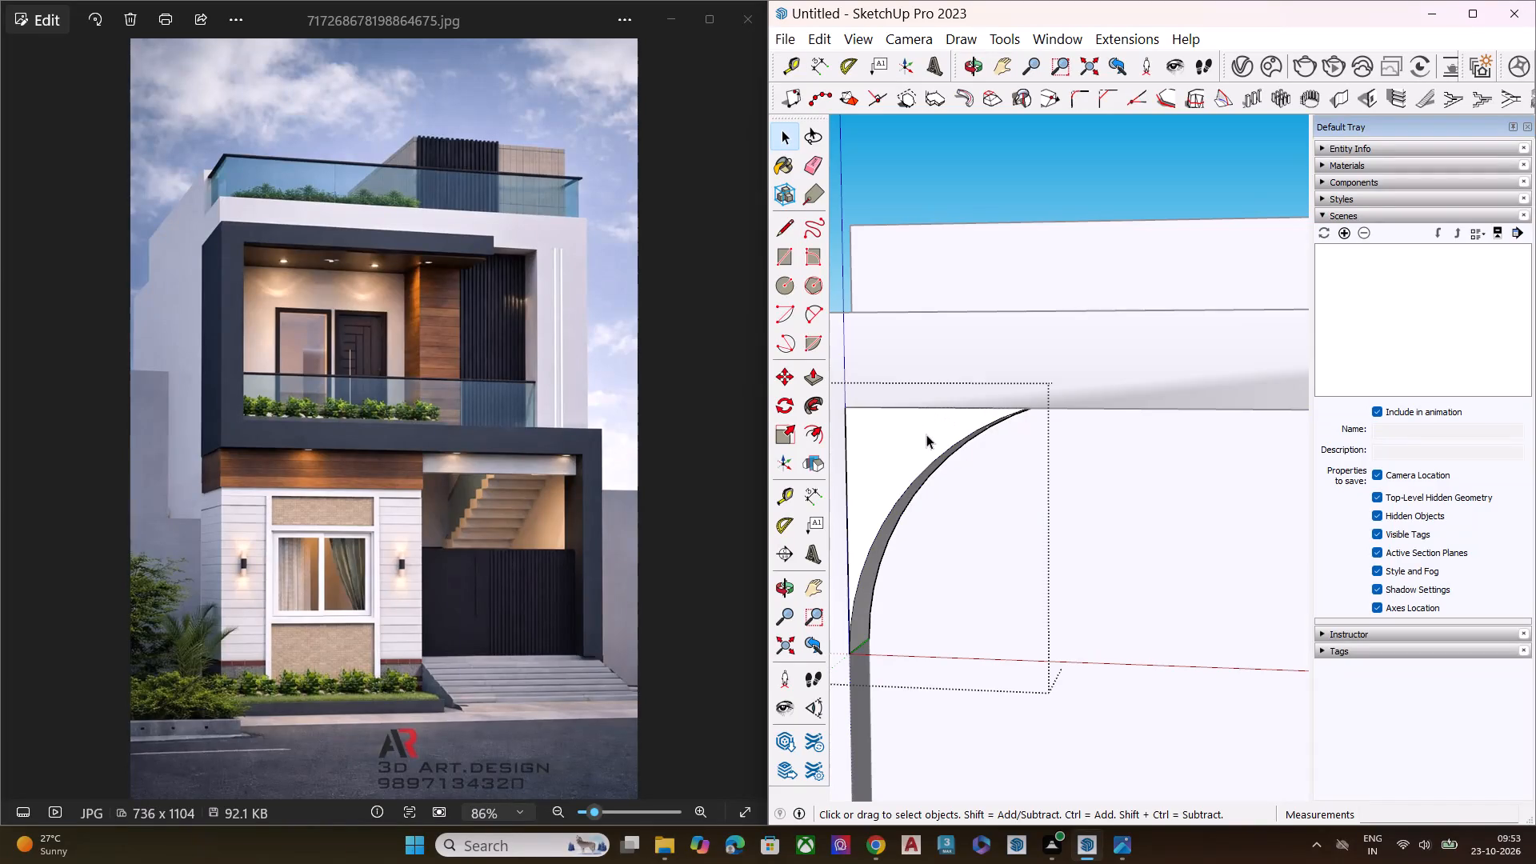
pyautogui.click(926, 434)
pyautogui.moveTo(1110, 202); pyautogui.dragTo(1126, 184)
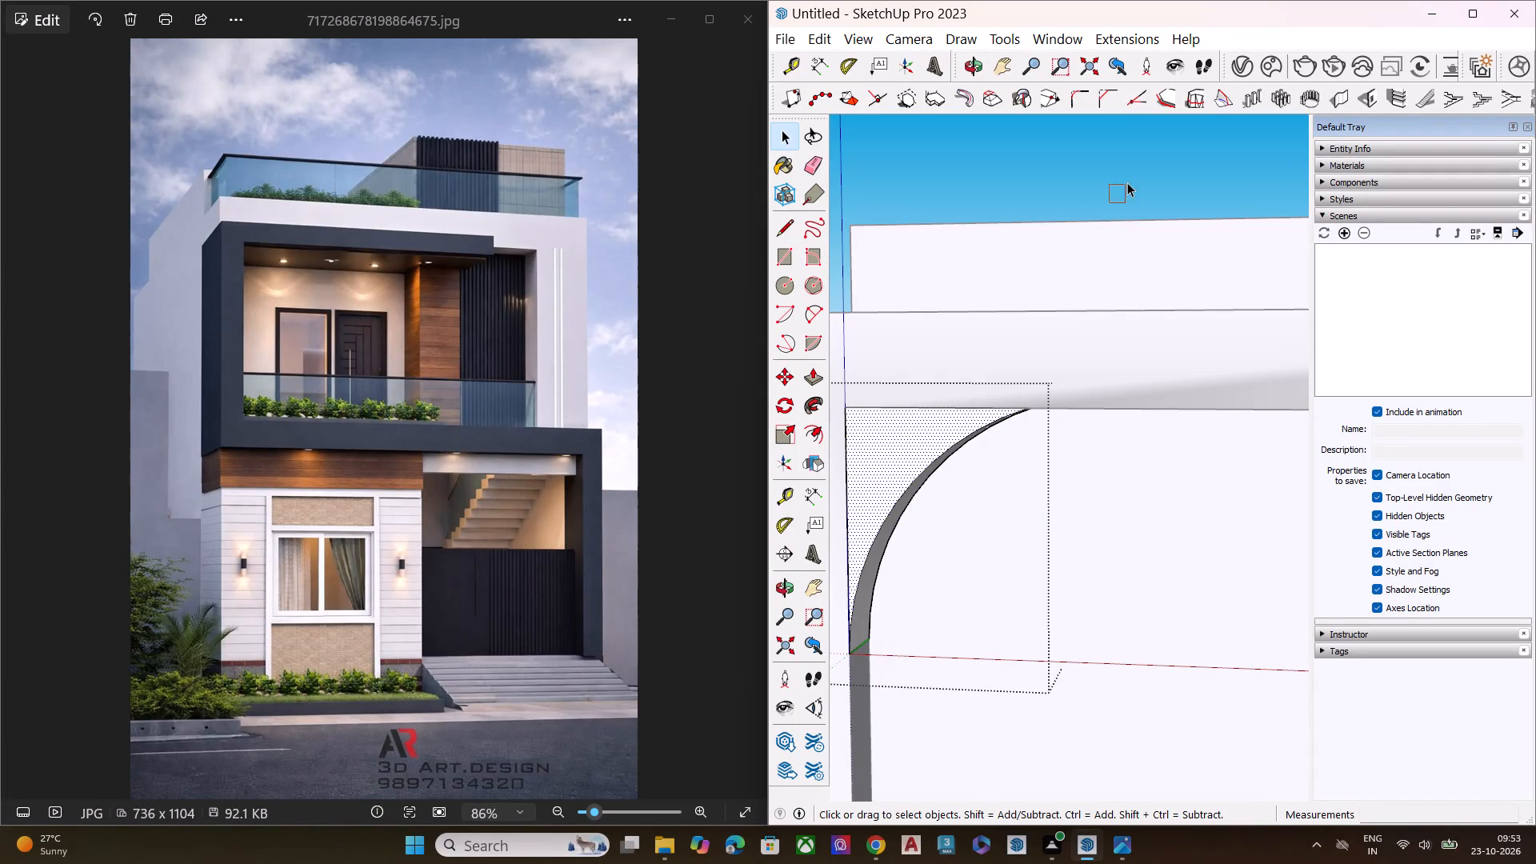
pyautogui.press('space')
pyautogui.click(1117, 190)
# Explode the curved corner piece's group into the S-frame's geometry.
pyautogui.click(880, 491)
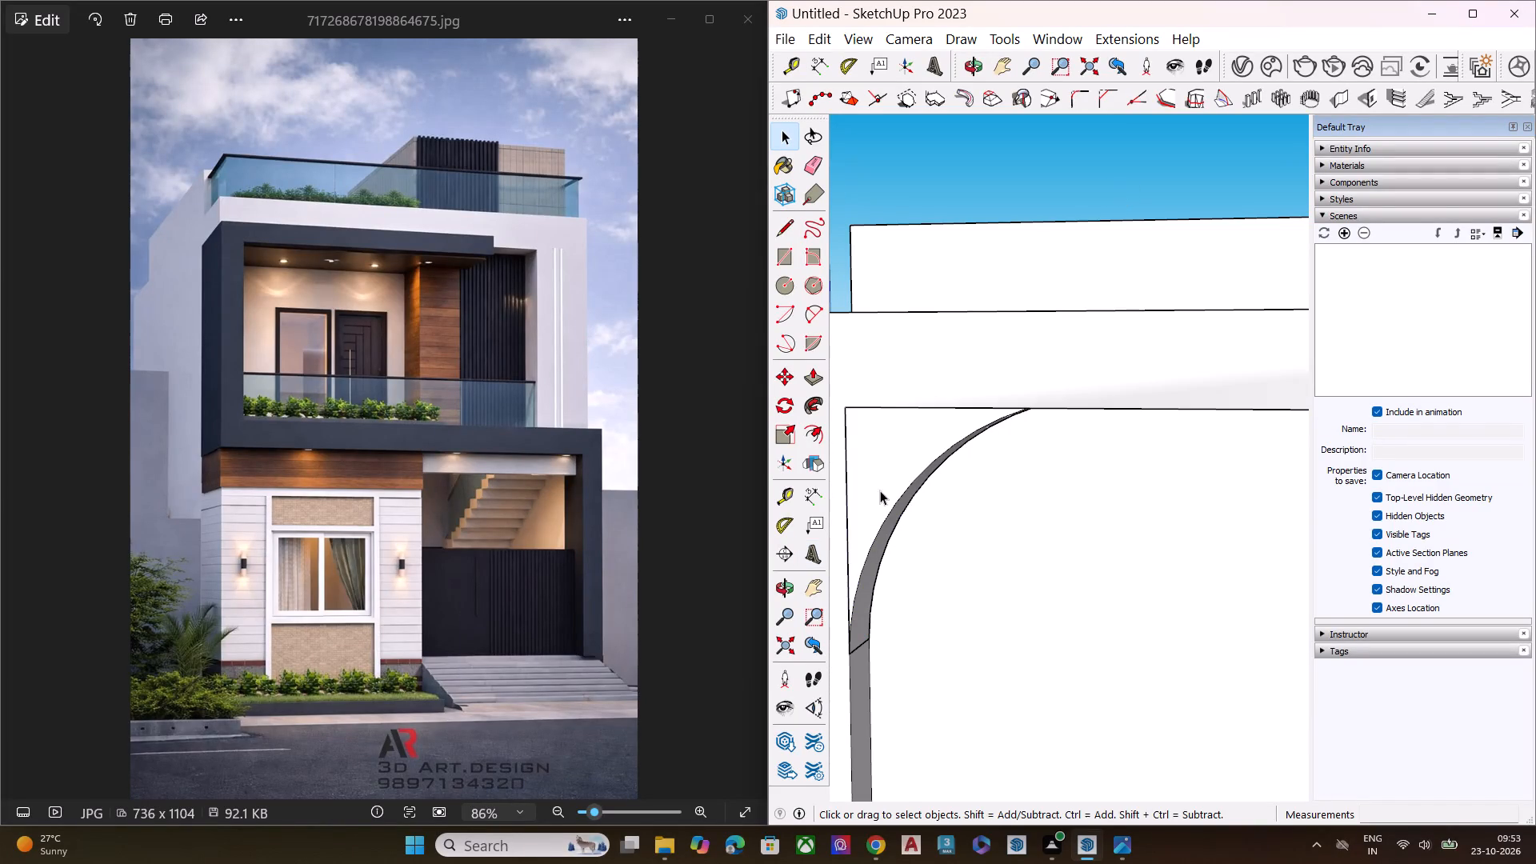
pyautogui.rightClick(880, 490)
pyautogui.click(981, 231)
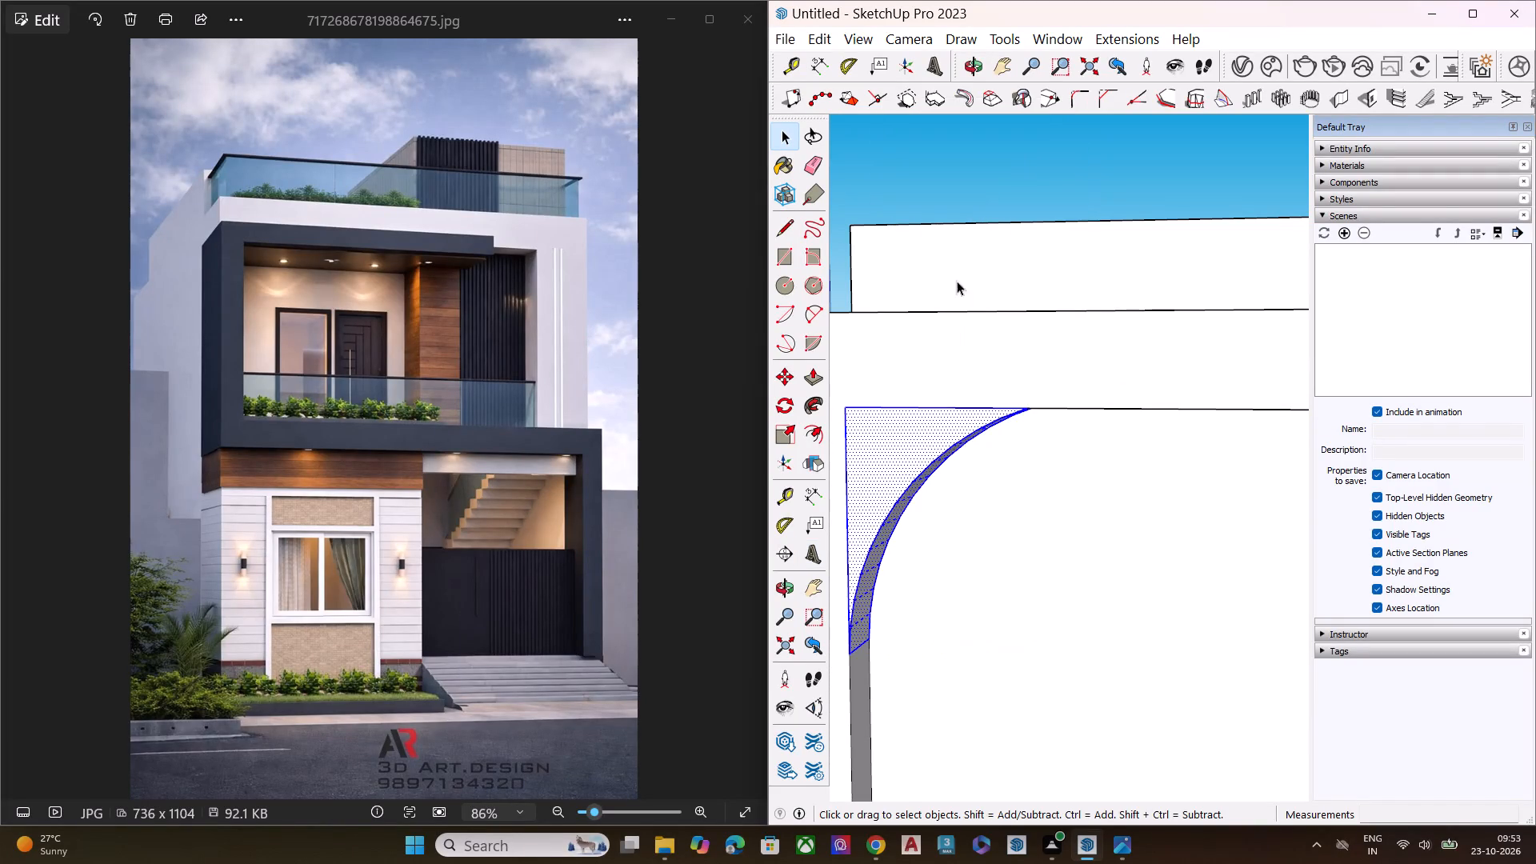
# Erase the seam edges along the top and outer side of the curved corner piece with the Eraser.
pyautogui.scroll(1, 1034, 426)
pyautogui.scroll(-10, 1034, 426)
pyautogui.moveTo(985, 481); pyautogui.dragTo(1004, 374, button='middle')
pyautogui.scroll(2, 979, 433)
pyautogui.scroll(-2, 979, 434)
pyautogui.scroll(5, 979, 434)
pyautogui.scroll(-3, 975, 490)
pyautogui.press('e')
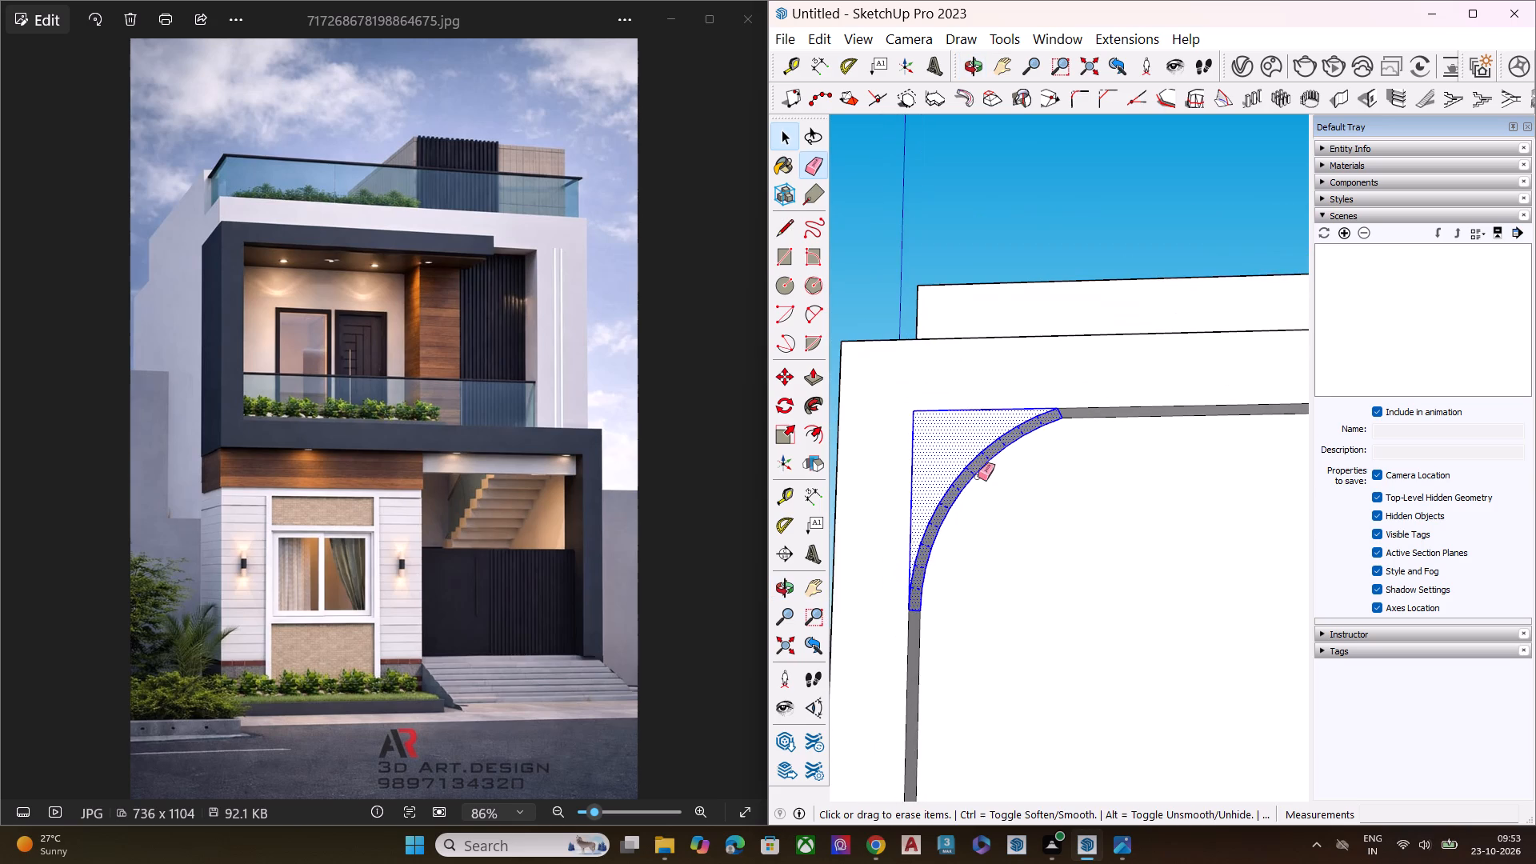
pyautogui.scroll(1, 980, 422)
pyautogui.scroll(-3, 980, 422)
pyautogui.scroll(2, 980, 422)
pyautogui.click(994, 408)
pyautogui.click(905, 441)
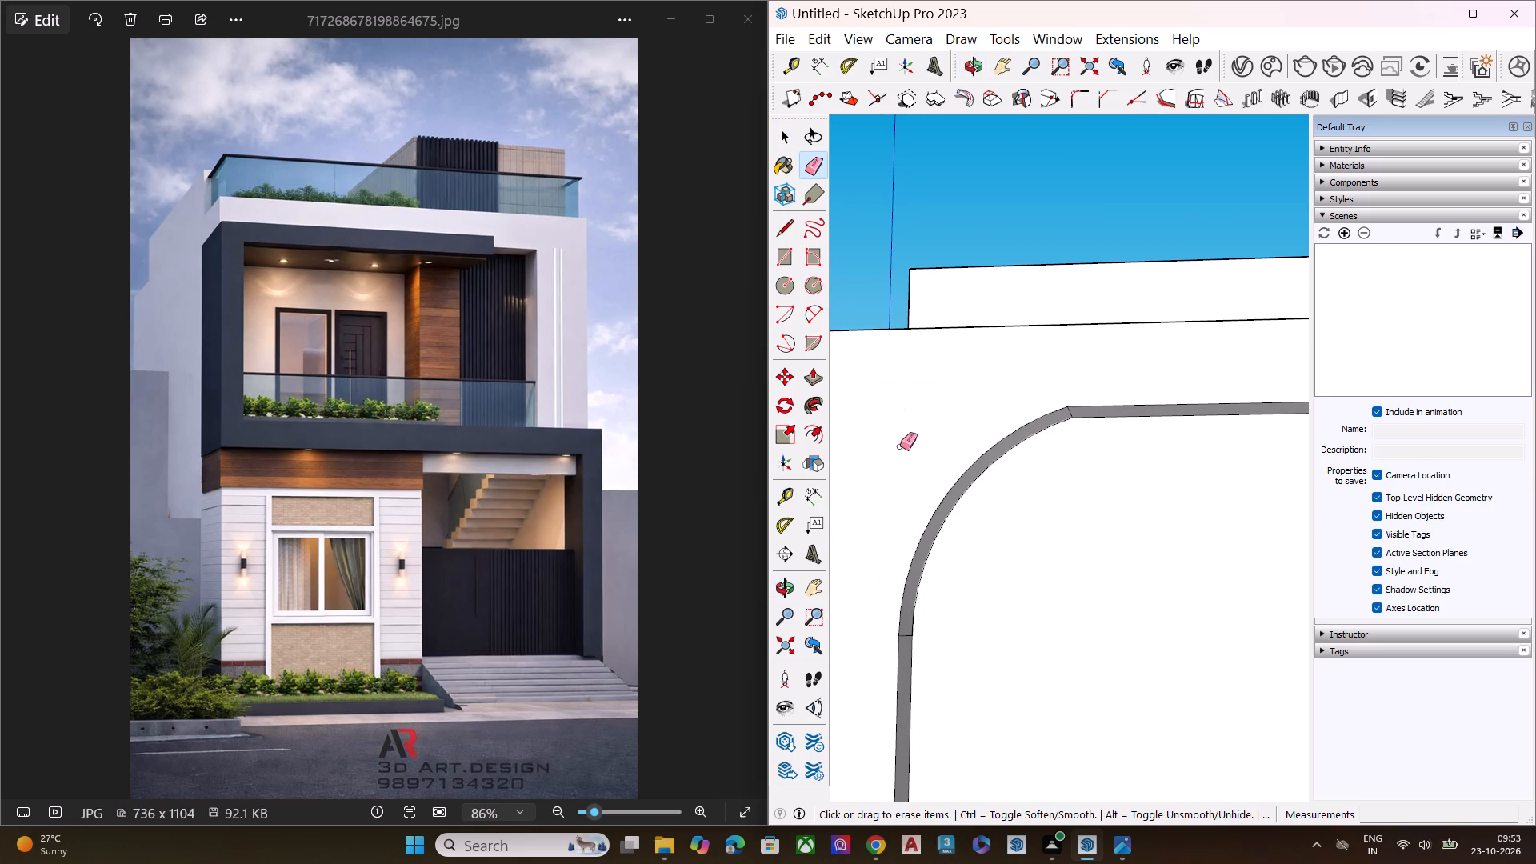
# Examine the whole front elevation, including the S-frame's curved corner and the ground-floor front.
pyautogui.scroll(-2, 920, 427)
pyautogui.scroll(1, 948, 426)
pyautogui.scroll(-1, 967, 424)
pyautogui.scroll(1, 967, 422)
pyautogui.scroll(-8, 968, 422)
pyautogui.scroll(1, 962, 461)
pyautogui.scroll(-15, 958, 462)
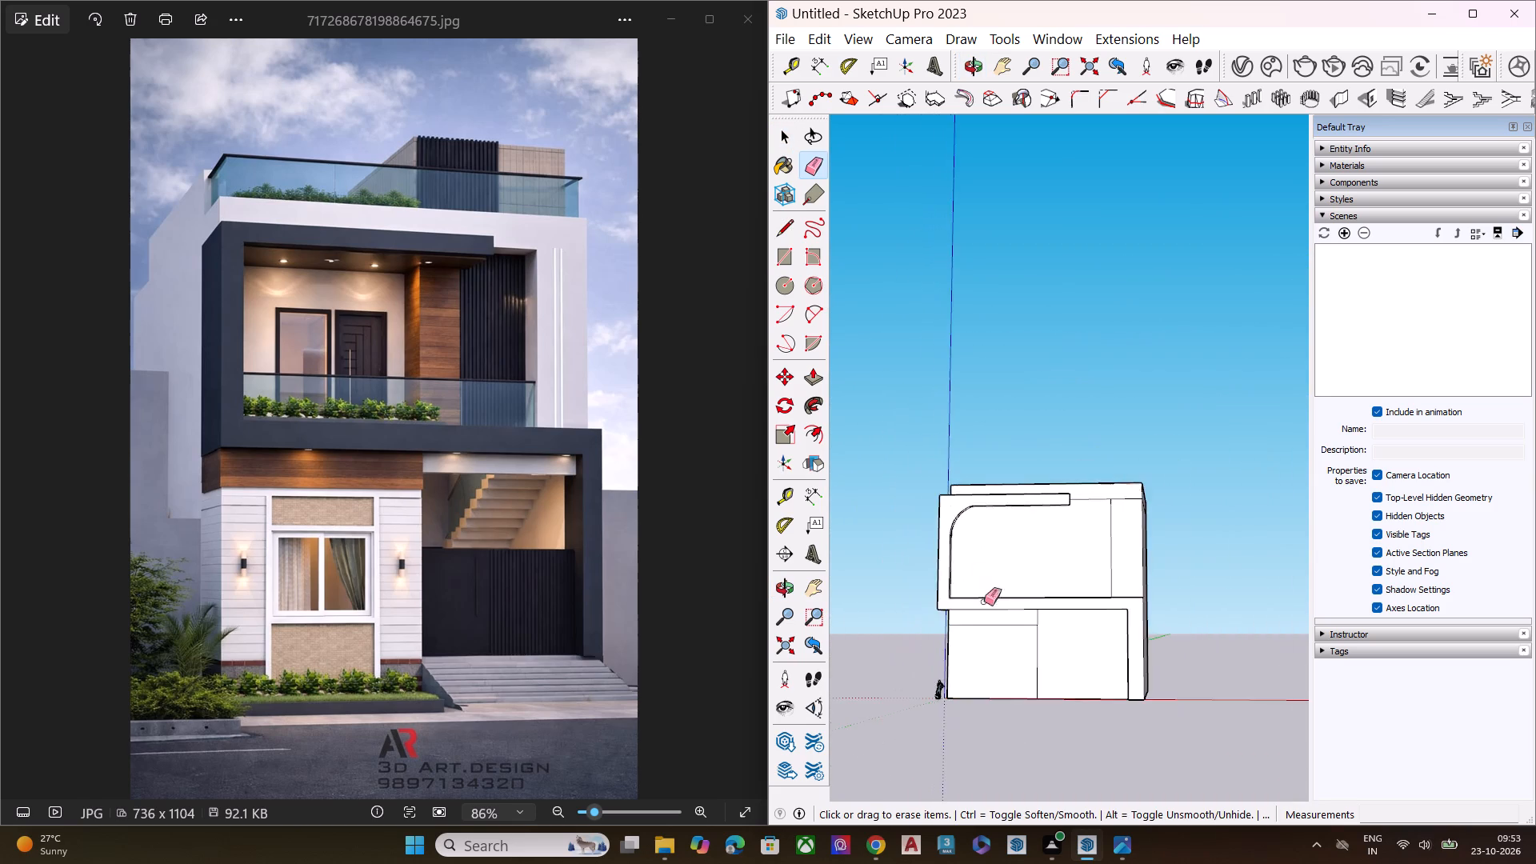
pyautogui.moveTo(1022, 618); pyautogui.dragTo(1124, 651, button='middle')
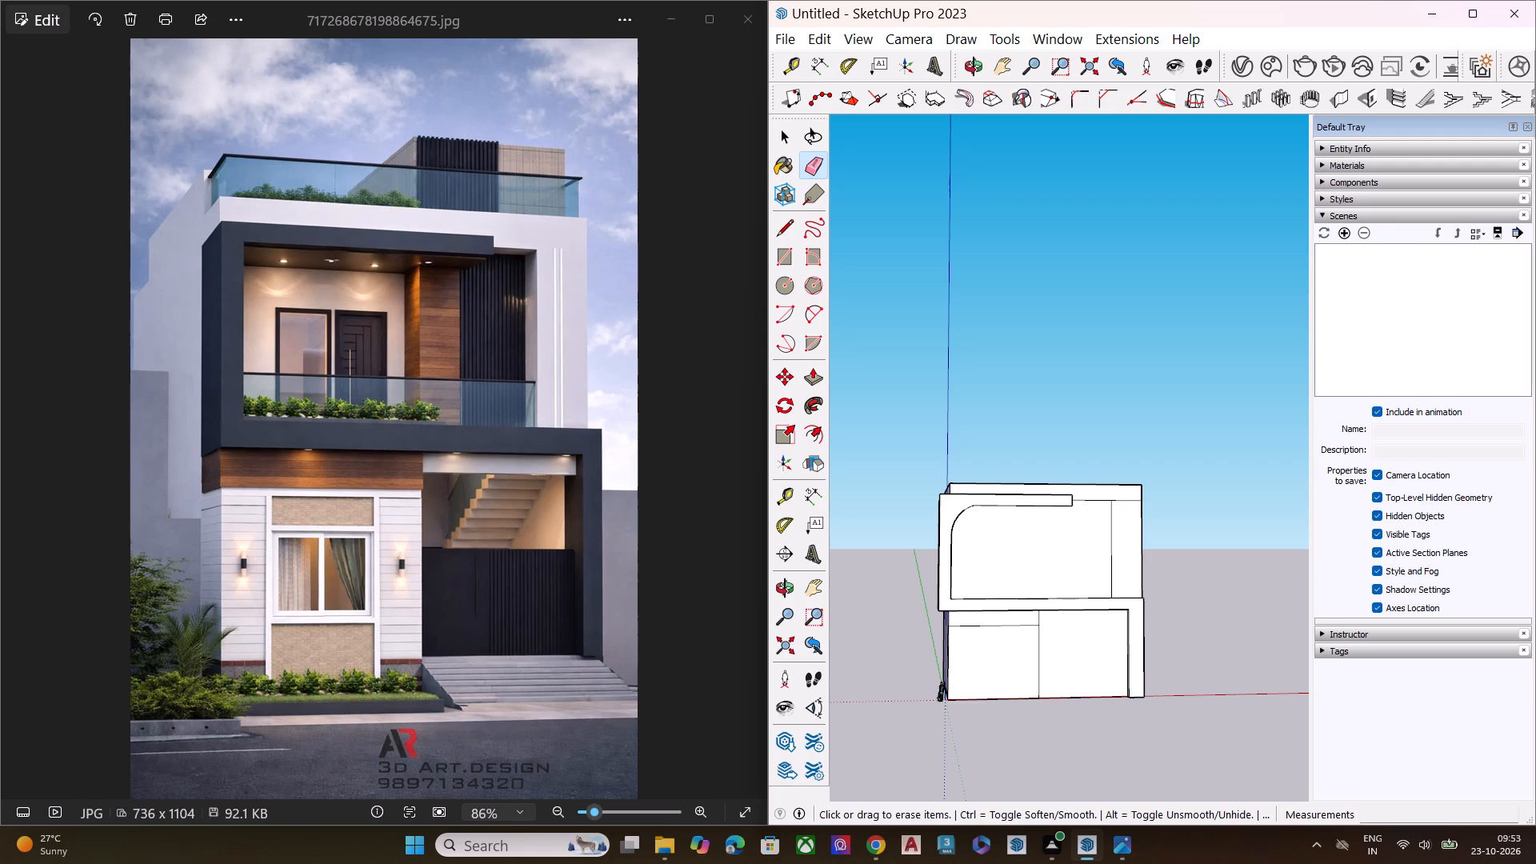
pyautogui.scroll(-1, 1533, 538)
pyautogui.scroll(-1, 1058, 658)
pyautogui.scroll(1, 1066, 750)
pyautogui.moveTo(1066, 750); pyautogui.dragTo(1066, 736, button='middle')
# Draw a horizontal line near the top of the ground-floor gate panel, from the dividing edge to the frame's leg.
pyautogui.scroll(6, 1096, 724)
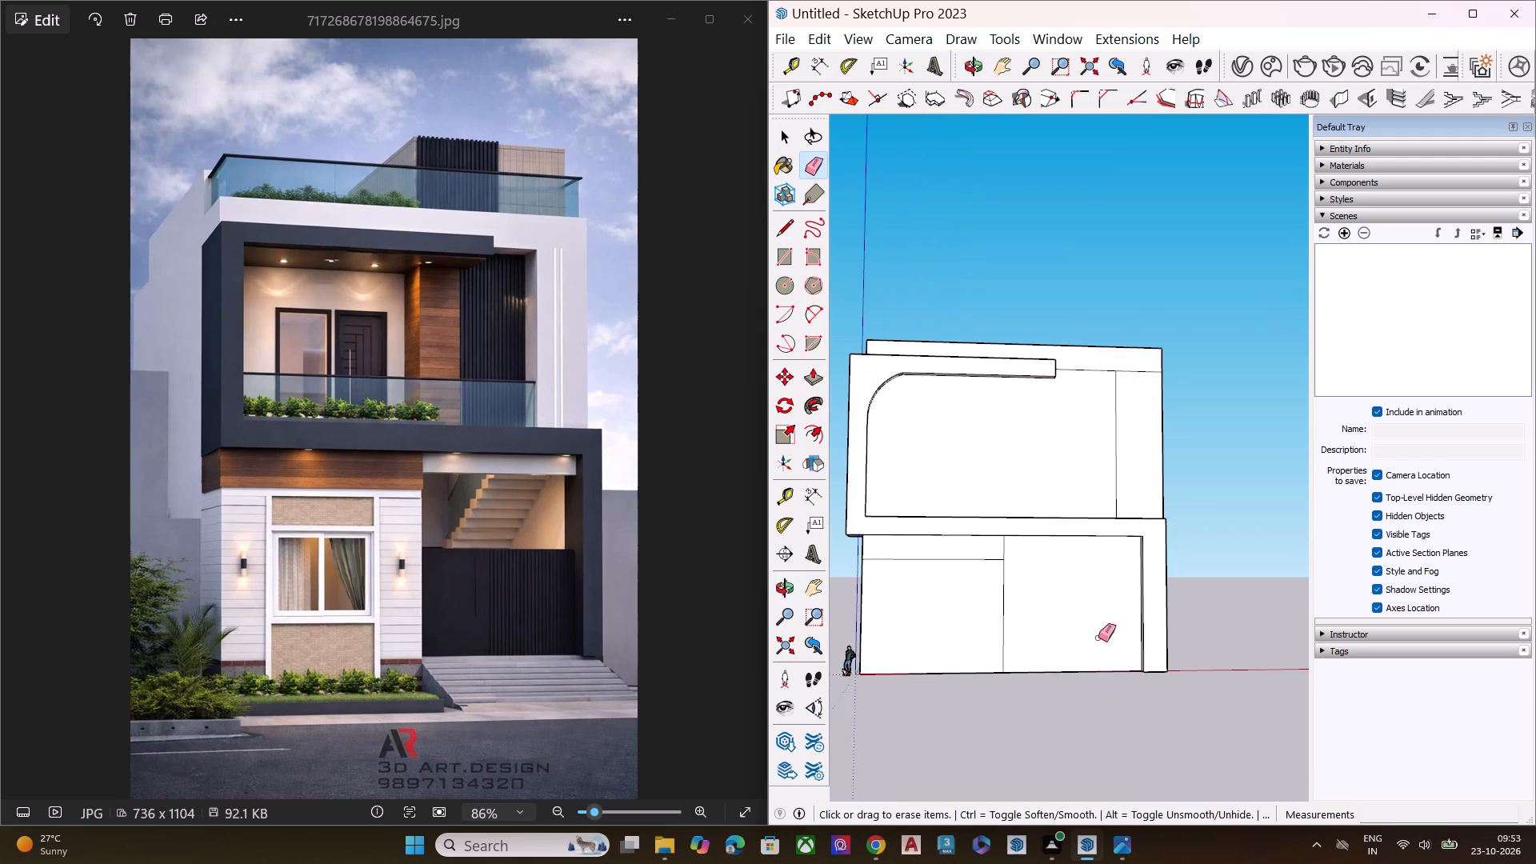
pyautogui.scroll(3, 1094, 634)
pyautogui.scroll(1, 1041, 523)
pyautogui.scroll(-1, 1041, 523)
pyautogui.scroll(2, 1041, 523)
pyautogui.press('space')
pyautogui.scroll(-1, 1041, 523)
pyautogui.scroll(4, 1041, 523)
pyautogui.scroll(-1, 1041, 530)
pyautogui.scroll(2, 1041, 532)
pyautogui.moveTo(1025, 542); pyautogui.dragTo(999, 506, button='middle')
pyautogui.press('l')
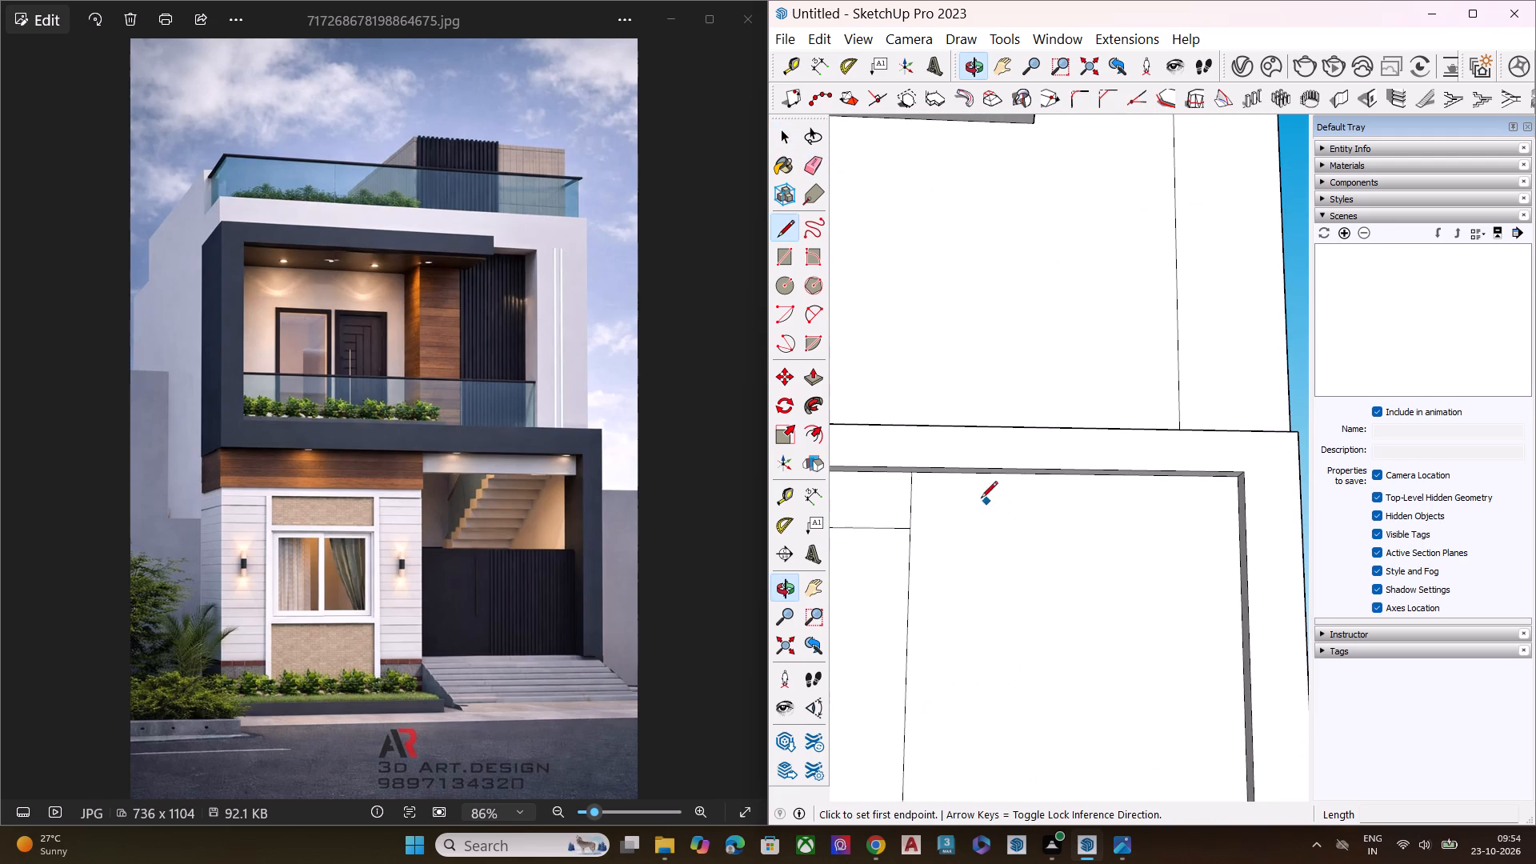
pyautogui.click(909, 502)
pyautogui.click(1238, 510)
pyautogui.press('space')
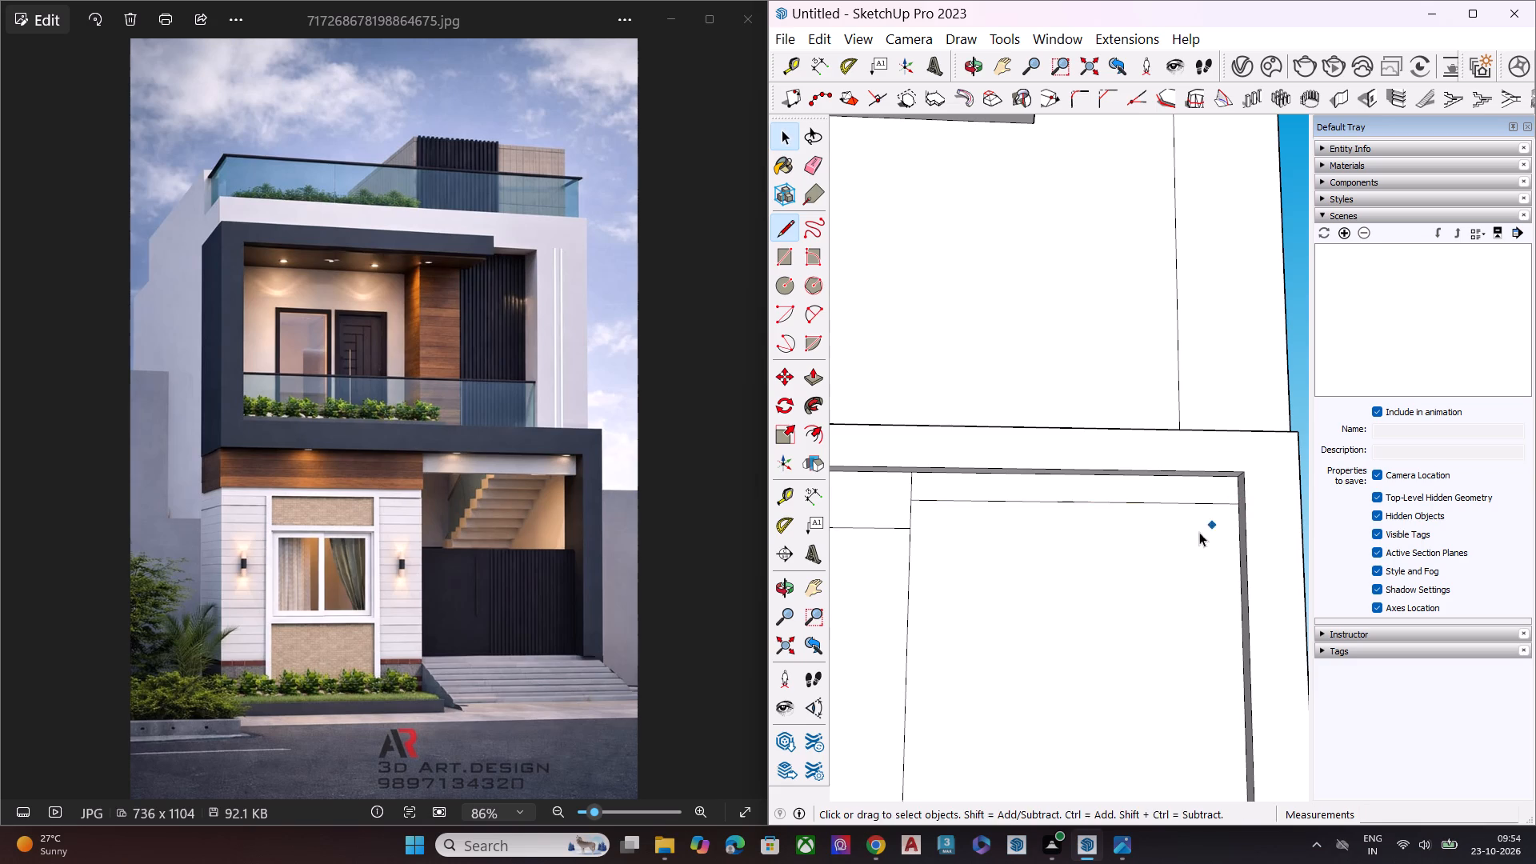
# Push the gate panel face below the new line inward about 42' 3" with Push/Pull to hollow out the parking bay.
pyautogui.moveTo(1125, 533); pyautogui.dragTo(1396, 518, button='middle')
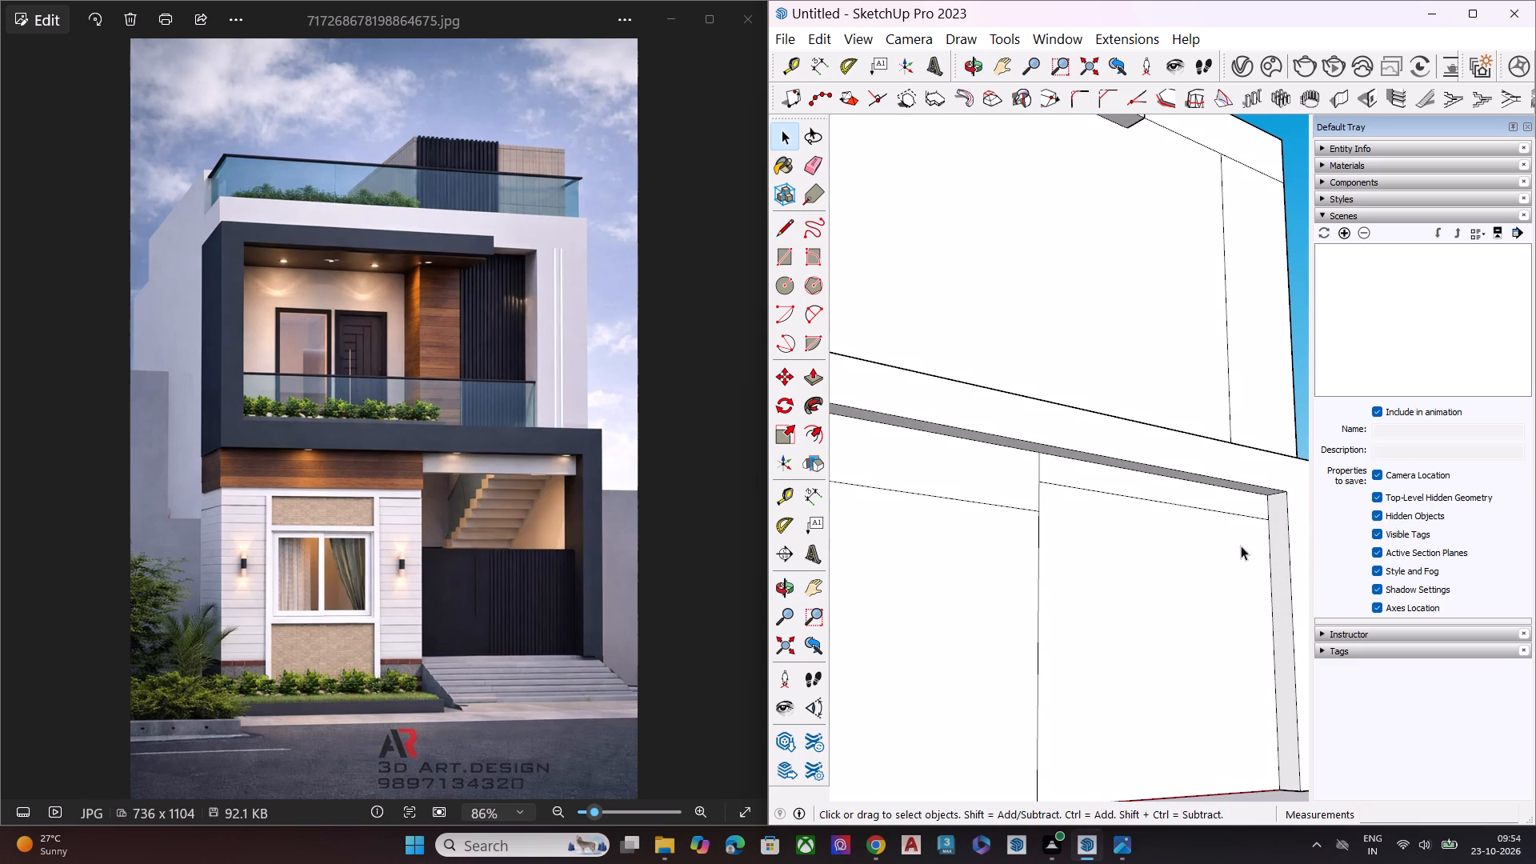
pyautogui.moveTo(1240, 510); pyautogui.dragTo(1231, 404, button='middle')
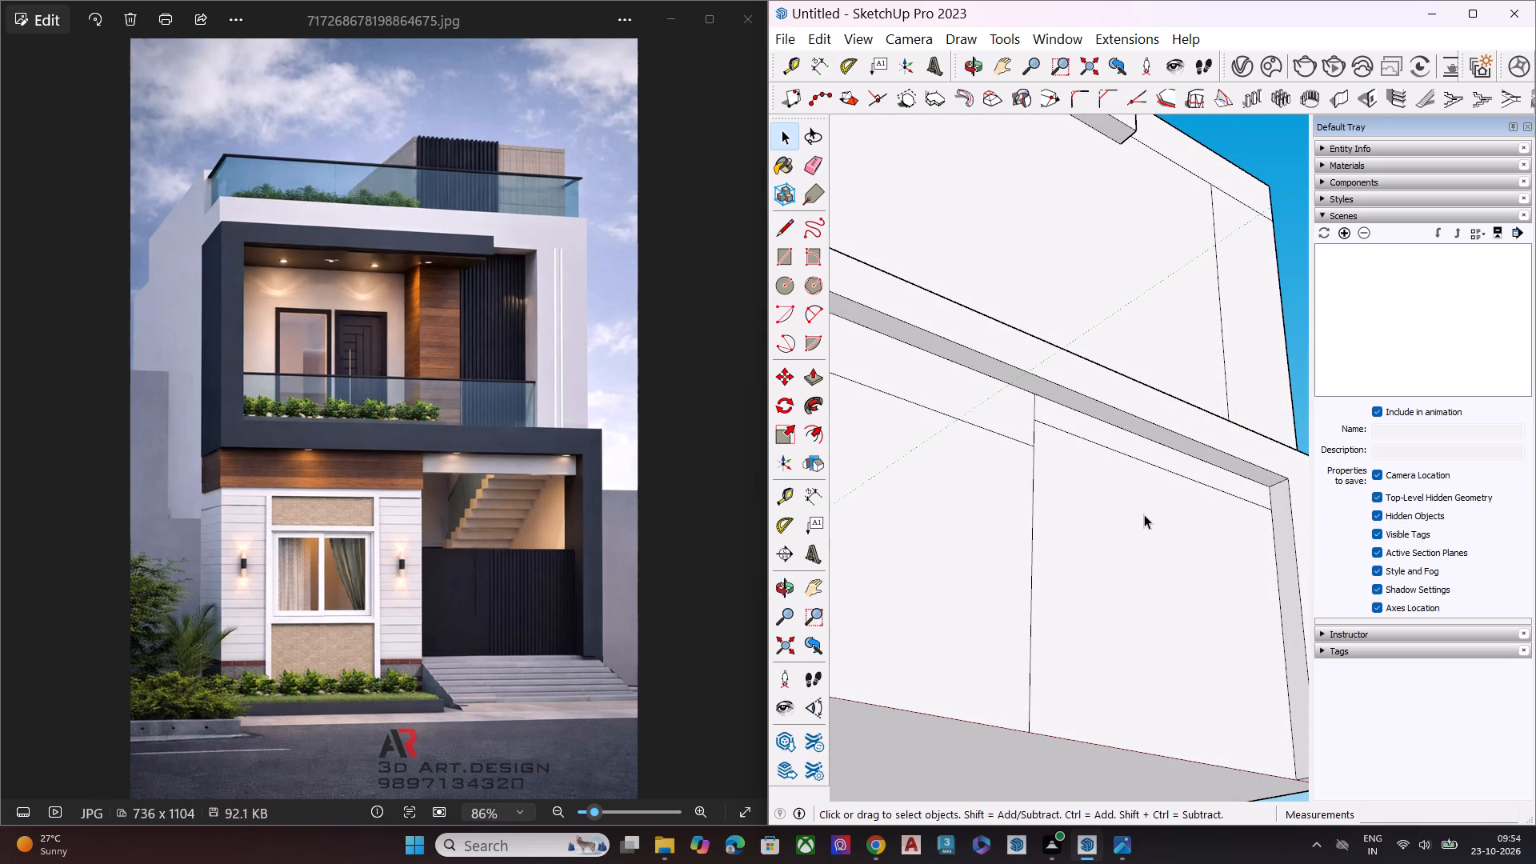
pyautogui.click(1193, 610)
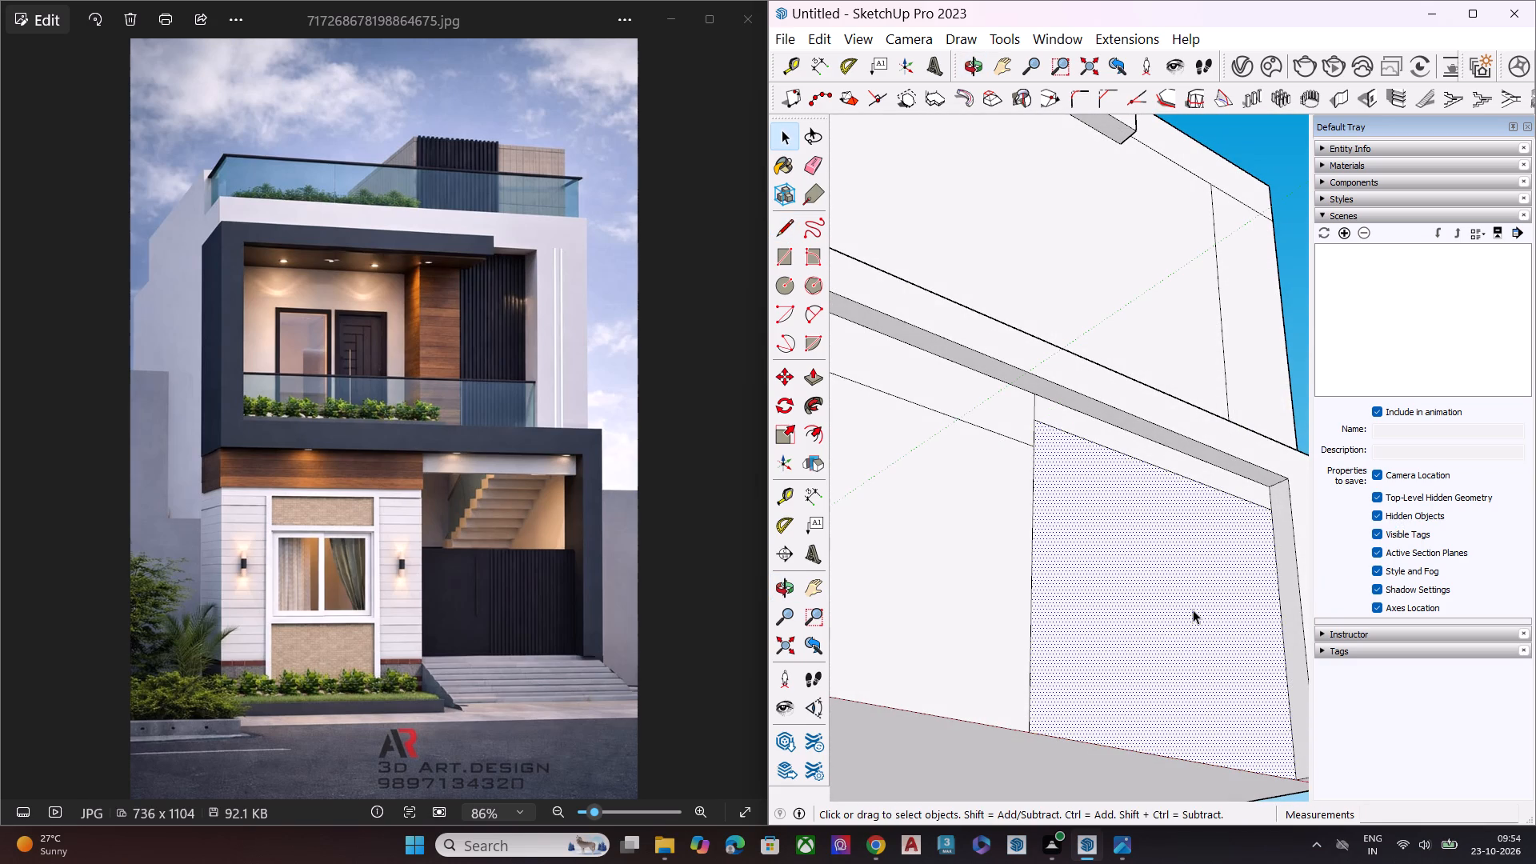
pyautogui.press('p')
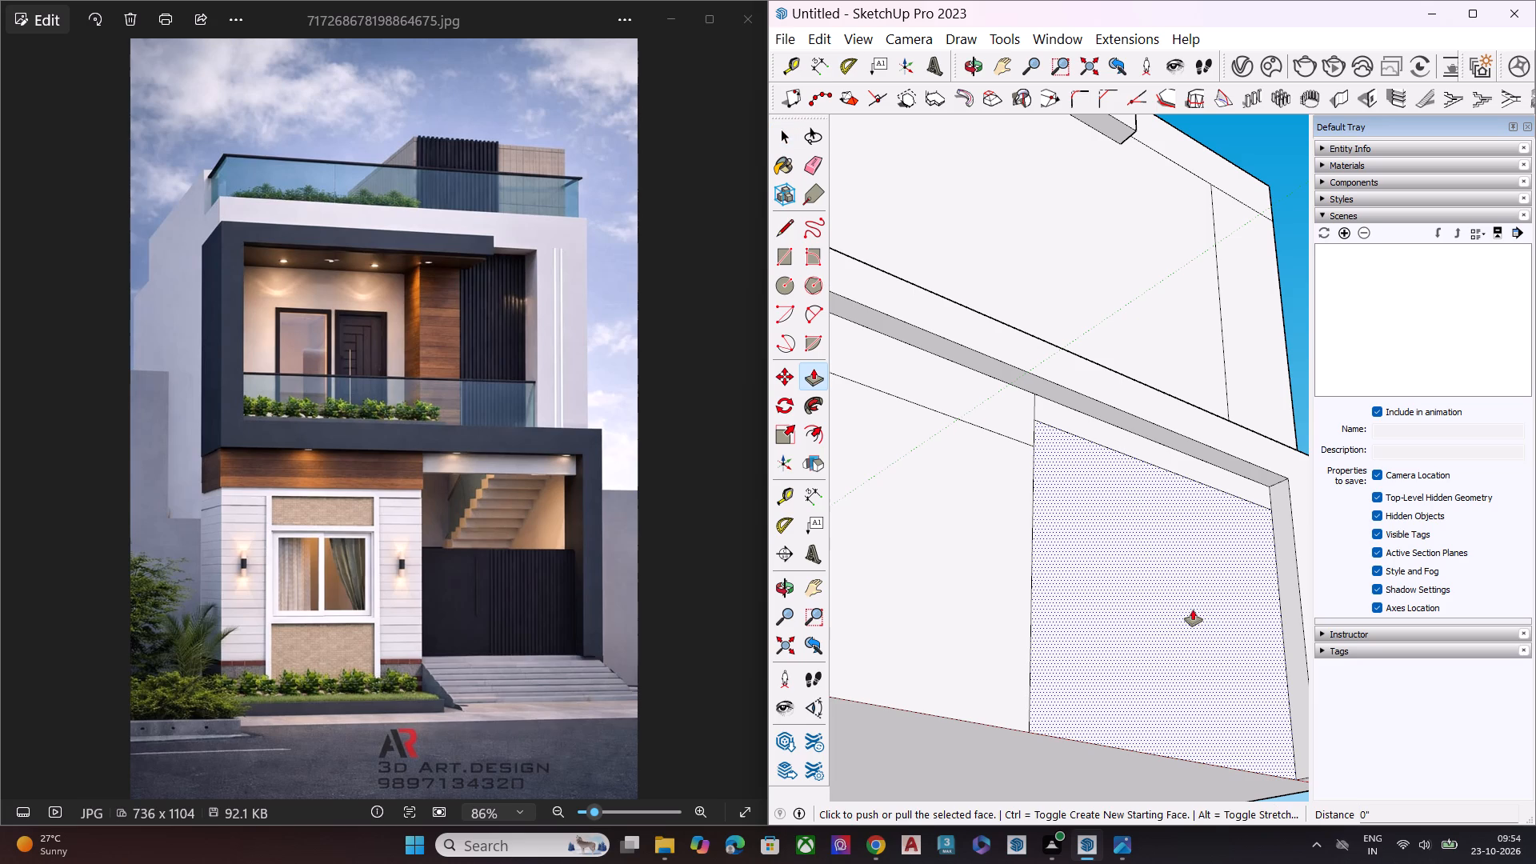
pyautogui.click(1193, 610)
pyautogui.scroll(-3, 1124, 737)
pyautogui.moveTo(1124, 730); pyautogui.dragTo(1117, 664, button='middle')
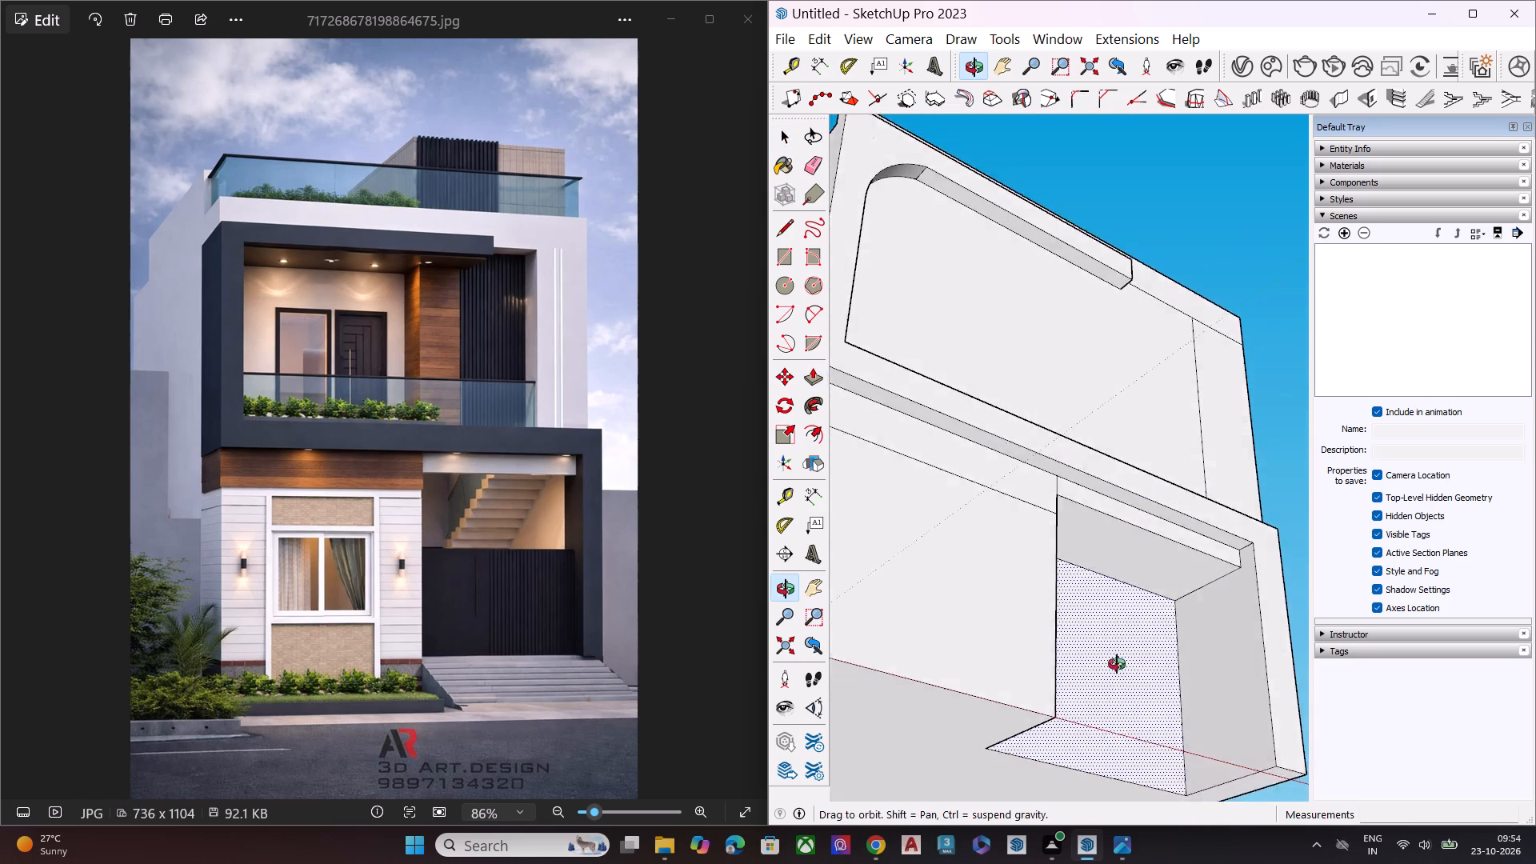
pyautogui.moveTo(1117, 664); pyautogui.dragTo(1138, 519, button='middle')
pyautogui.scroll(-9, 1138, 519)
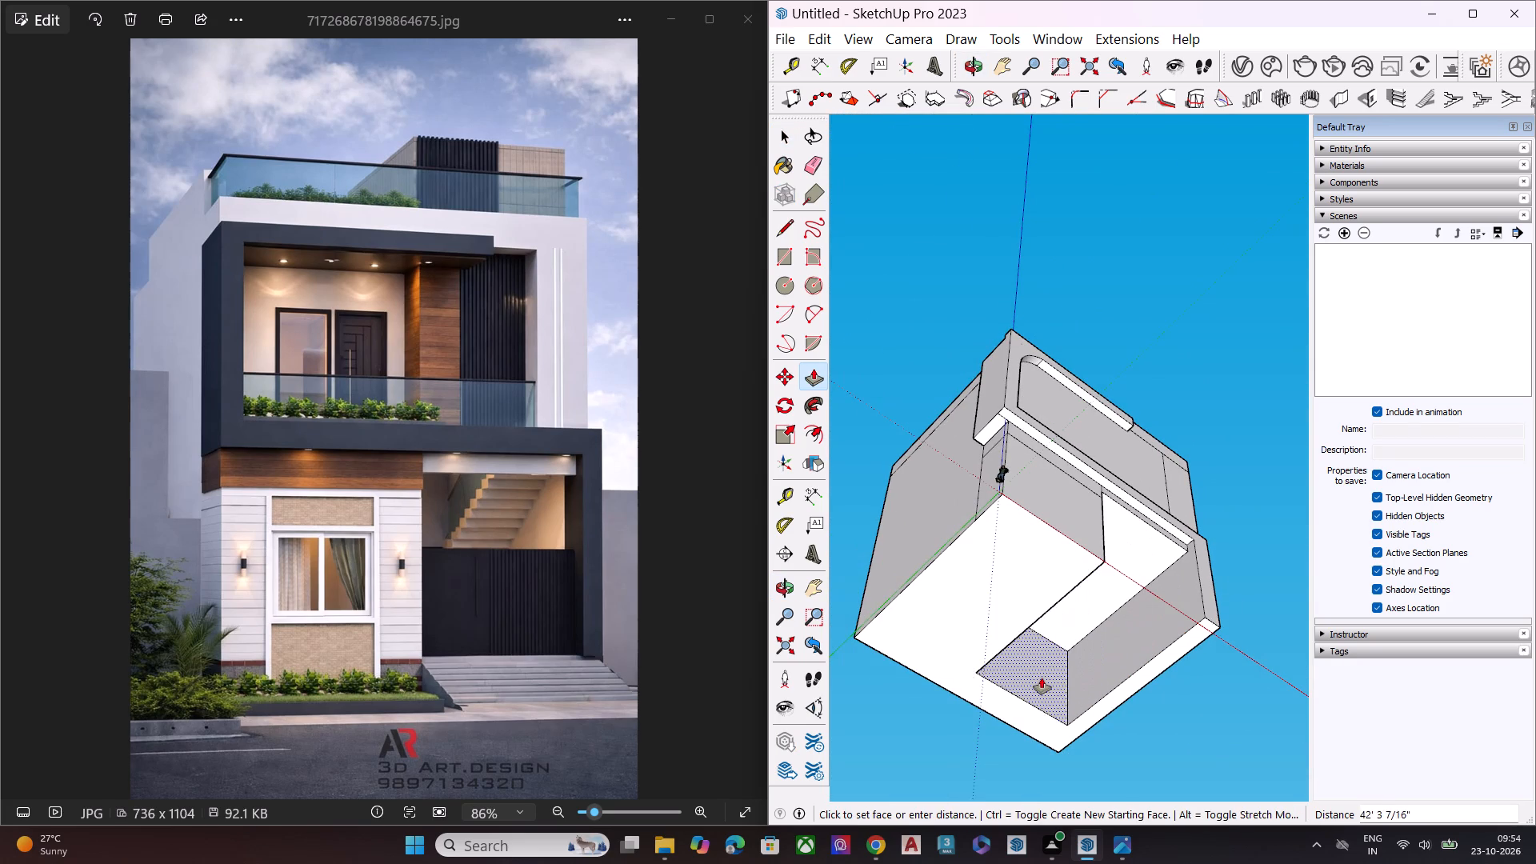
pyautogui.click(1041, 683)
pyautogui.press('space')
# Draw a line across the parking bay's ceiling, just behind and parallel to the lower edge of the front beam.
pyautogui.moveTo(1061, 502); pyautogui.dragTo(1042, 674, button='middle')
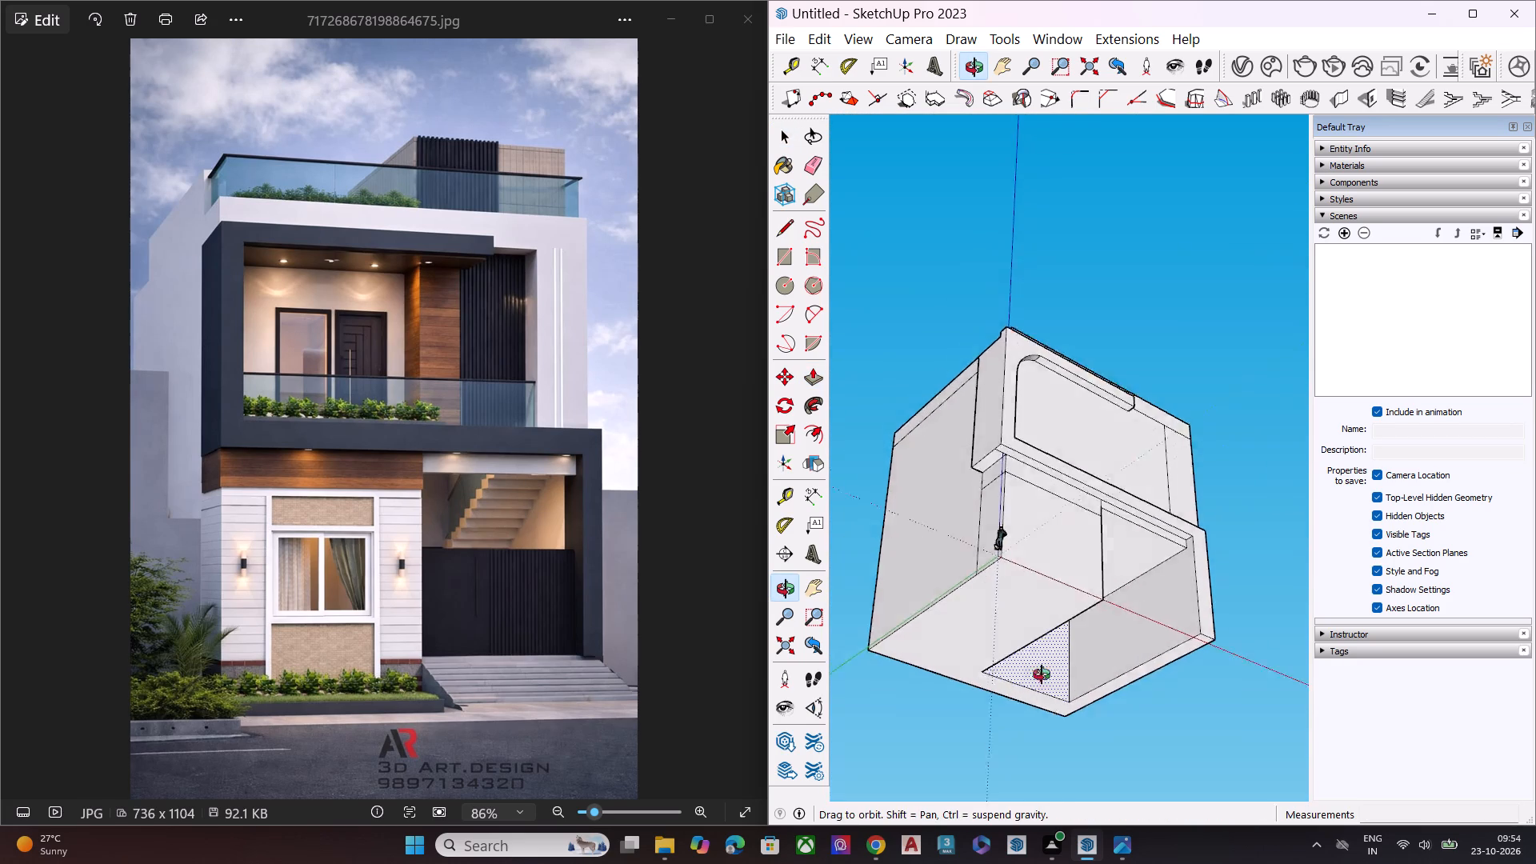
pyautogui.moveTo(1042, 674); pyautogui.dragTo(1026, 782, button='middle')
pyautogui.moveTo(1133, 578); pyautogui.dragTo(1112, 661, button='middle')
pyautogui.scroll(3, 1134, 547)
pyautogui.scroll(-1, 1134, 546)
pyautogui.scroll(7, 1134, 546)
pyautogui.moveTo(1137, 535); pyautogui.dragTo(1119, 406, button='middle')
pyautogui.scroll(-1, 1124, 423)
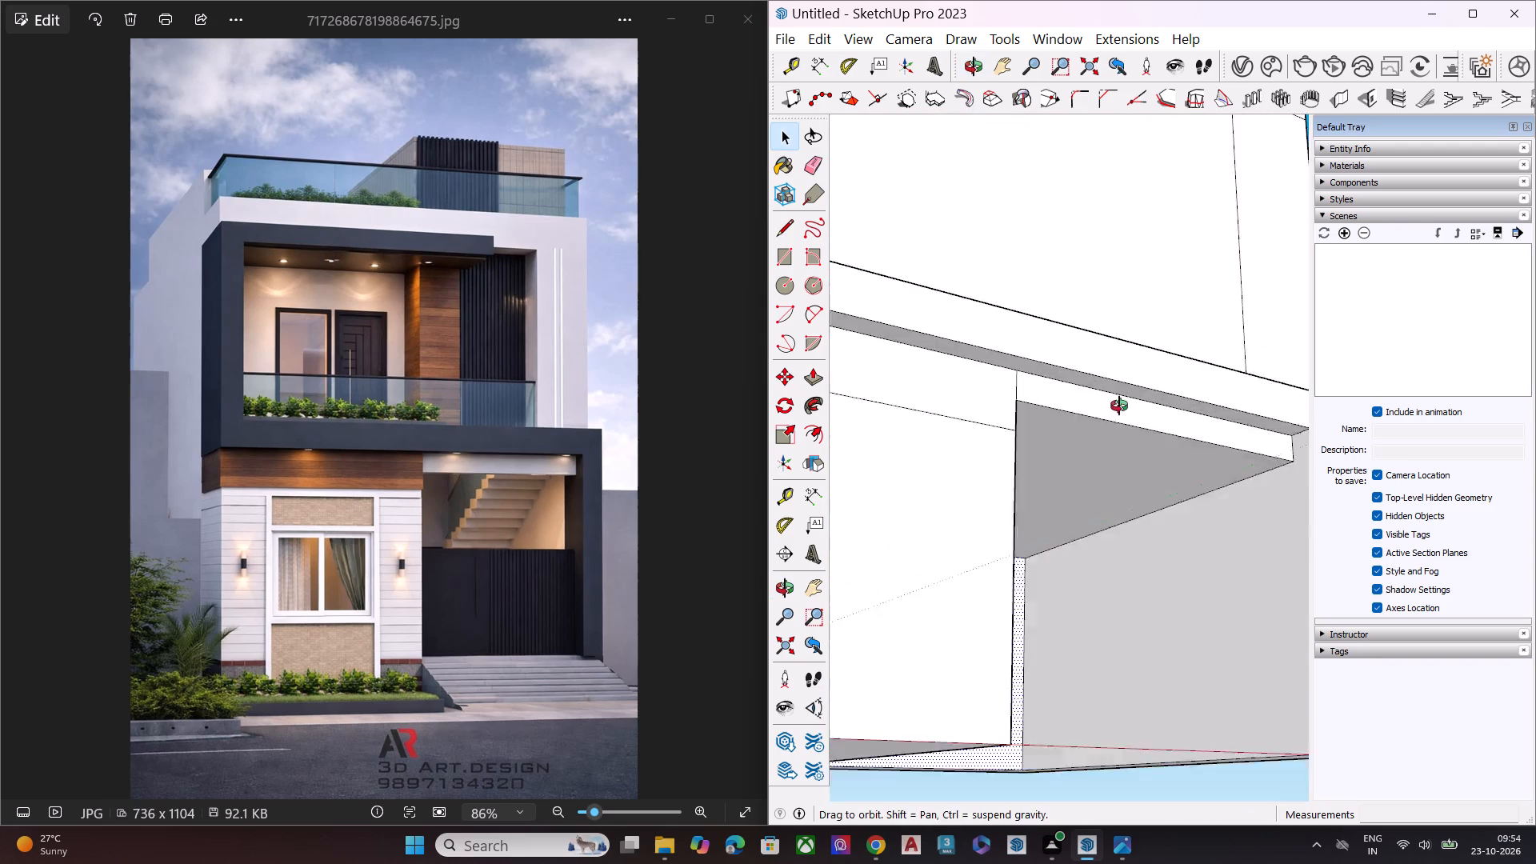
pyautogui.moveTo(1119, 406); pyautogui.dragTo(1030, 310, button='middle')
pyautogui.moveTo(1073, 336); pyautogui.dragTo(951, 252, button='middle')
pyautogui.scroll(2, 929, 265)
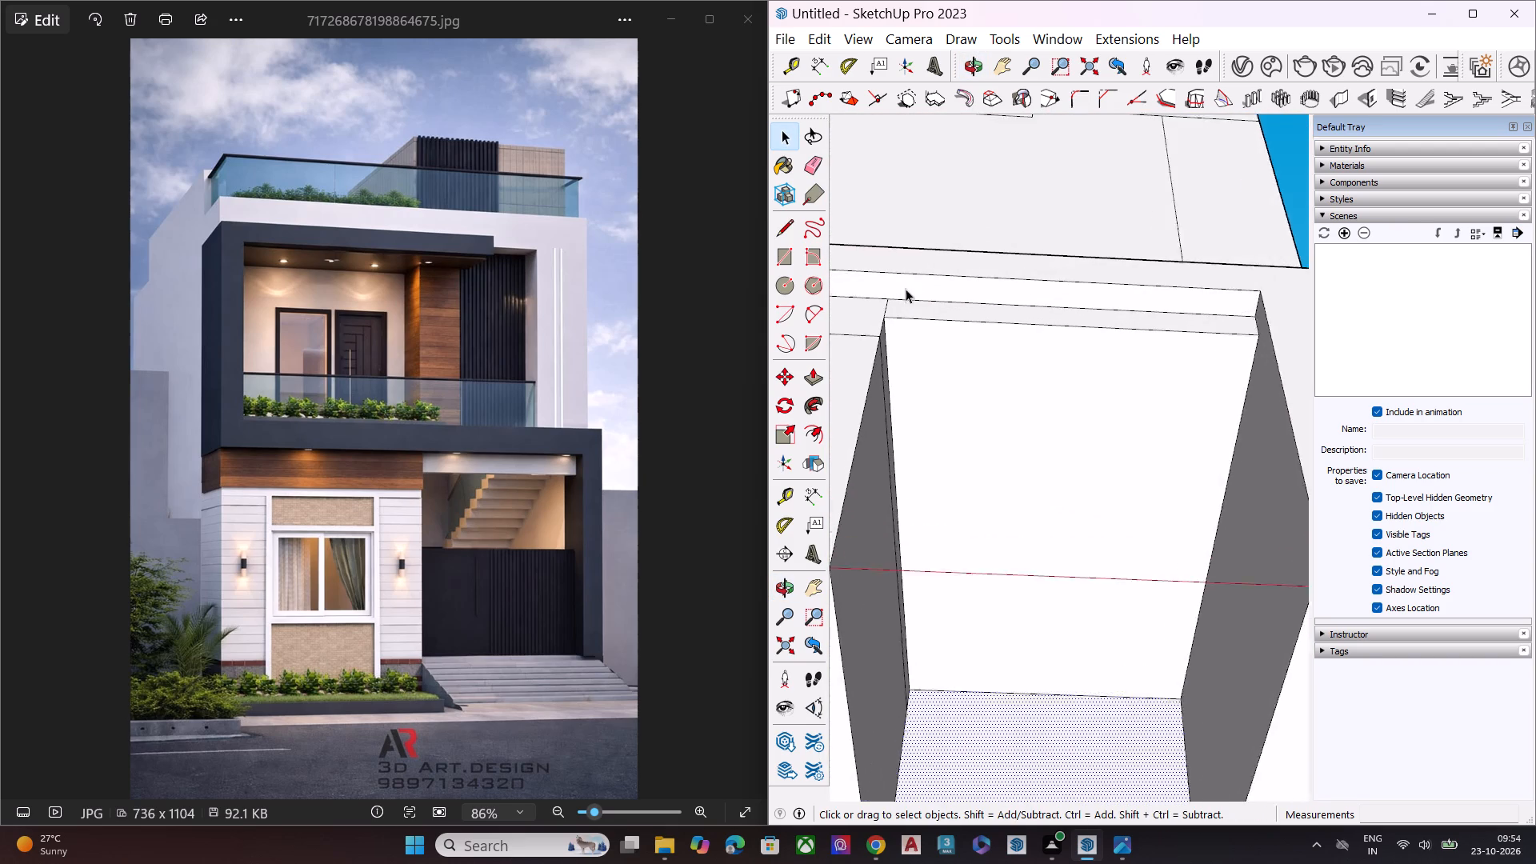
pyautogui.scroll(7, 906, 289)
pyautogui.scroll(-1, 883, 343)
pyautogui.scroll(2, 882, 349)
pyautogui.press('l')
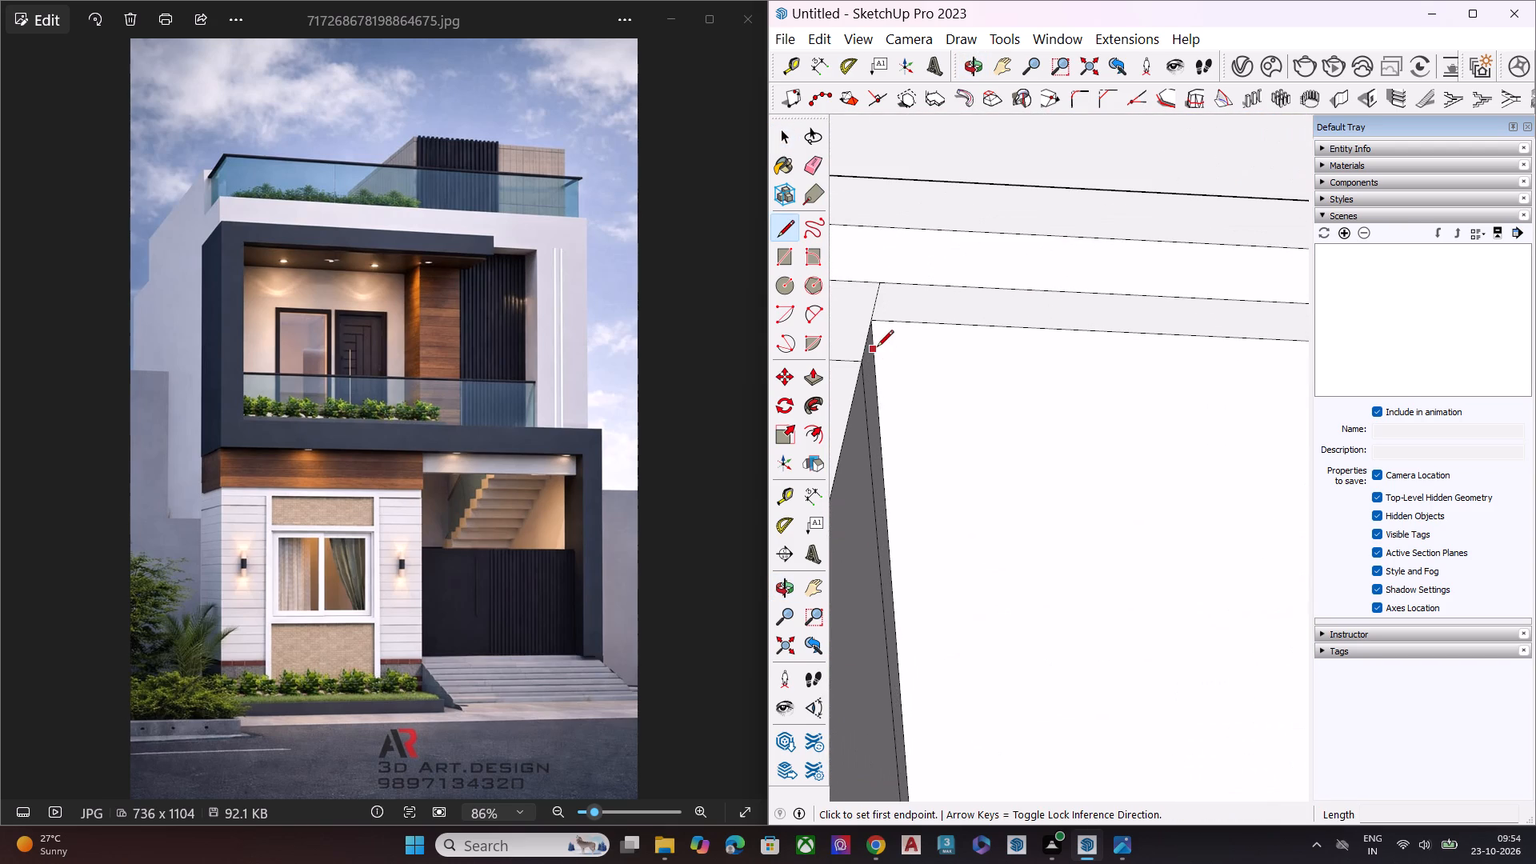
pyautogui.click(877, 348)
pyautogui.scroll(-10, 916, 367)
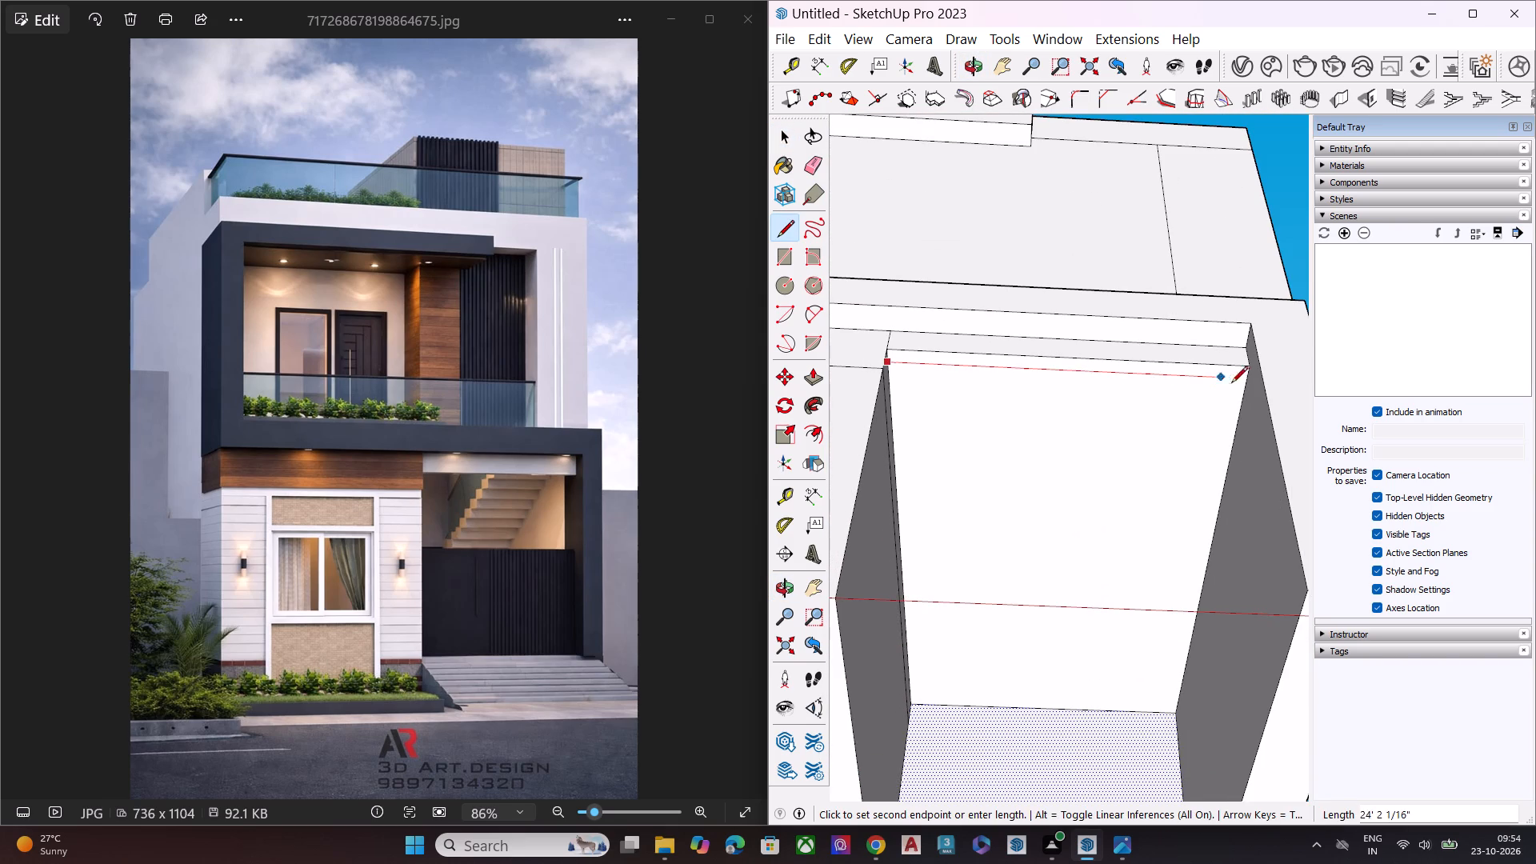
pyautogui.click(1243, 382)
pyautogui.press('space')
# Push the parking bay's ceiling face behind the line upward about 2' 6" to leave a front beam.
pyautogui.moveTo(1156, 369); pyautogui.dragTo(1158, 421, button='middle')
pyautogui.click(1138, 438)
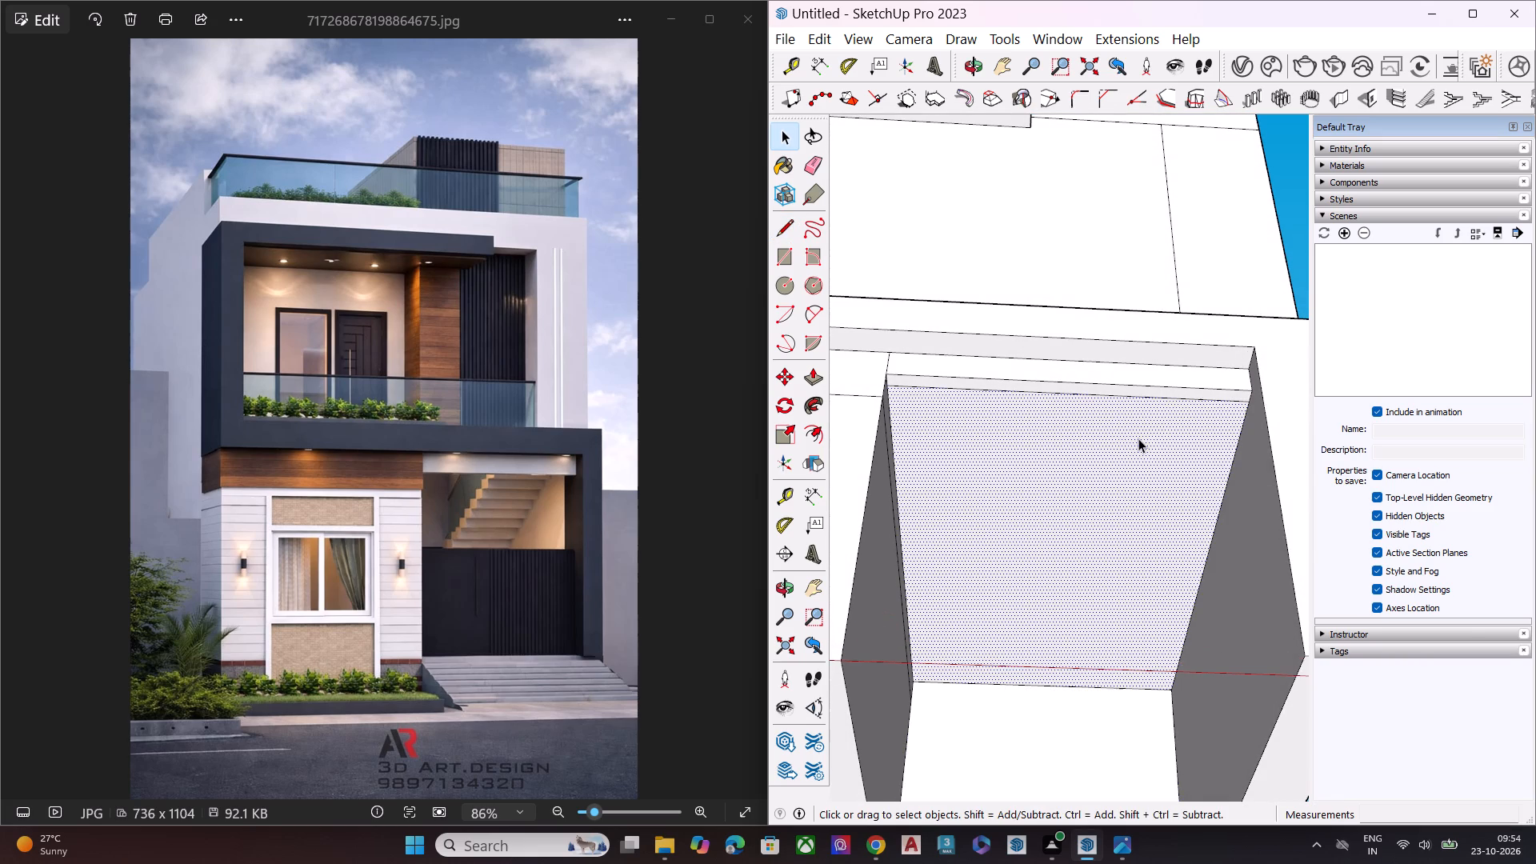
pyautogui.press('p')
pyautogui.click(1138, 438)
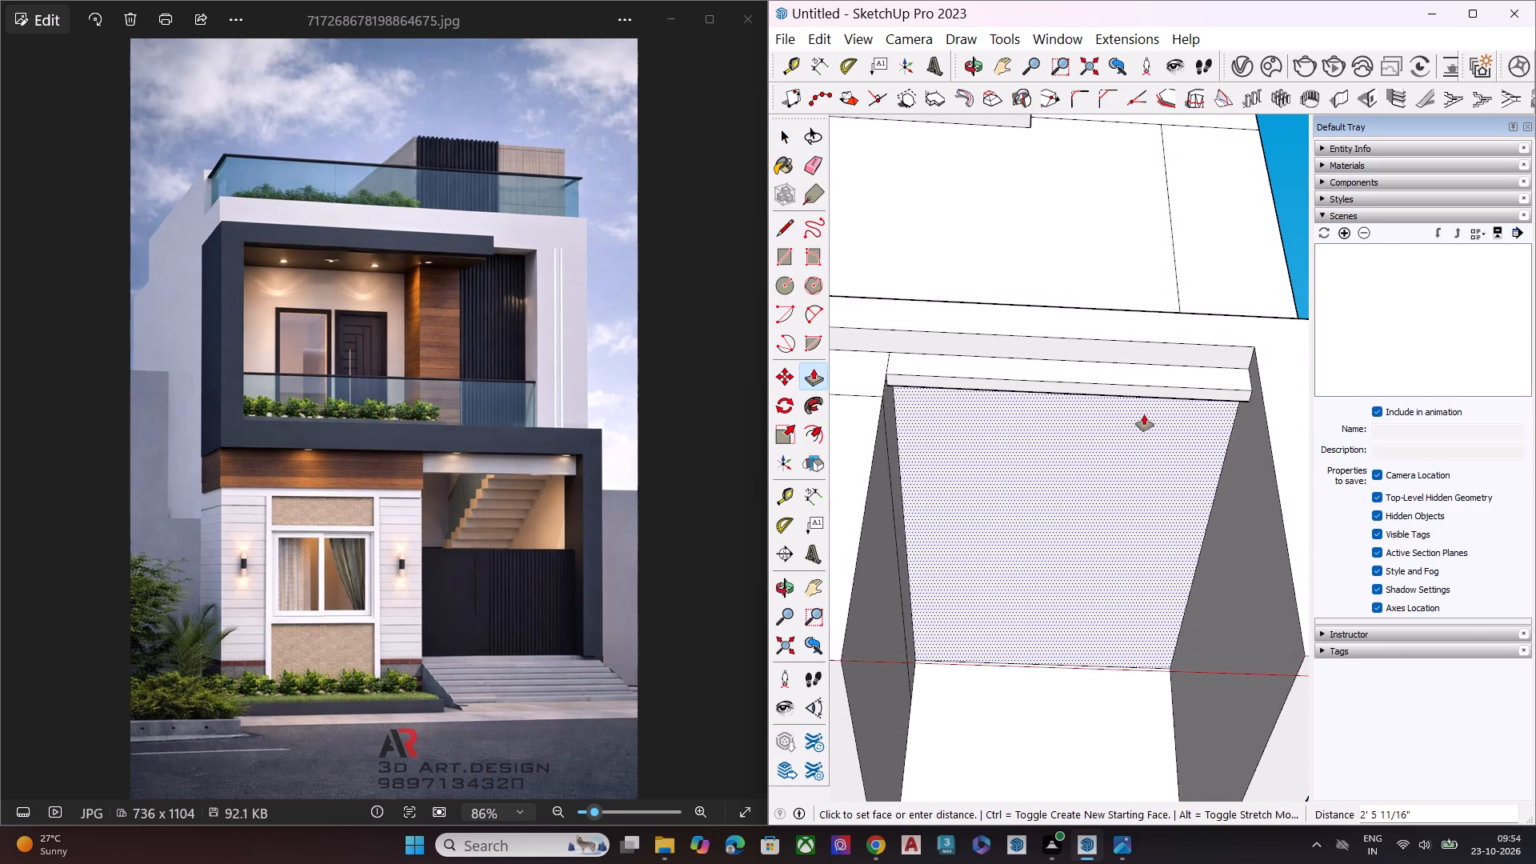
pyautogui.click(1146, 410)
pyautogui.press('space')
# Lower the underside strip of the parking bay's front beam about 2" with Push/Pull.
pyautogui.moveTo(1151, 406); pyautogui.dragTo(1170, 677, button='middle')
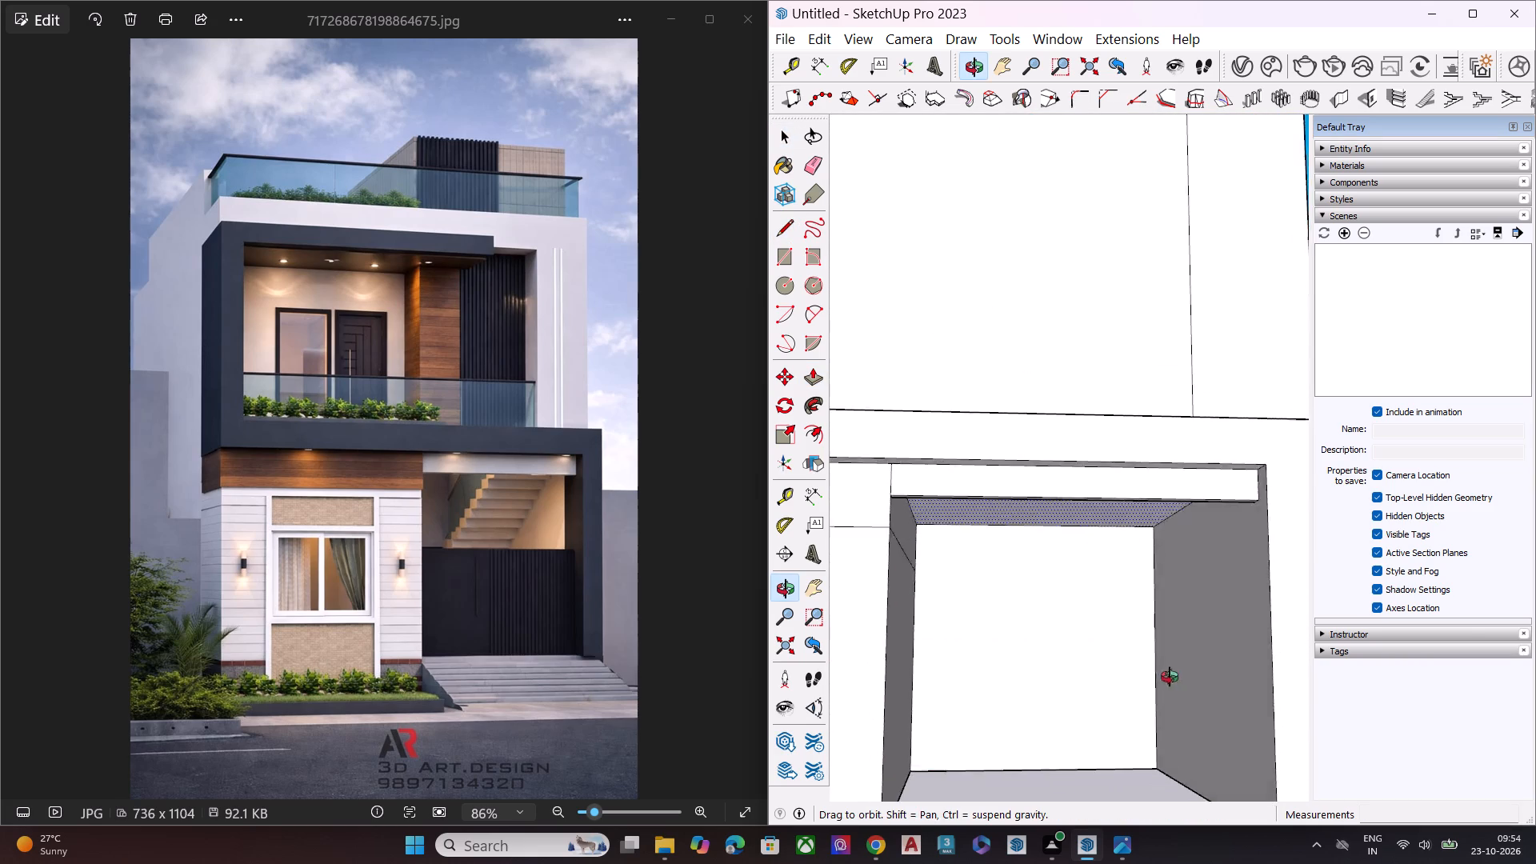
pyautogui.moveTo(1170, 677); pyautogui.dragTo(1179, 718, button='middle')
pyautogui.scroll(1, 1000, 472)
pyautogui.scroll(-1, 994, 467)
pyautogui.scroll(4, 994, 467)
pyautogui.moveTo(1052, 527); pyautogui.dragTo(1163, 214, button='middle')
pyautogui.scroll(5, 1145, 298)
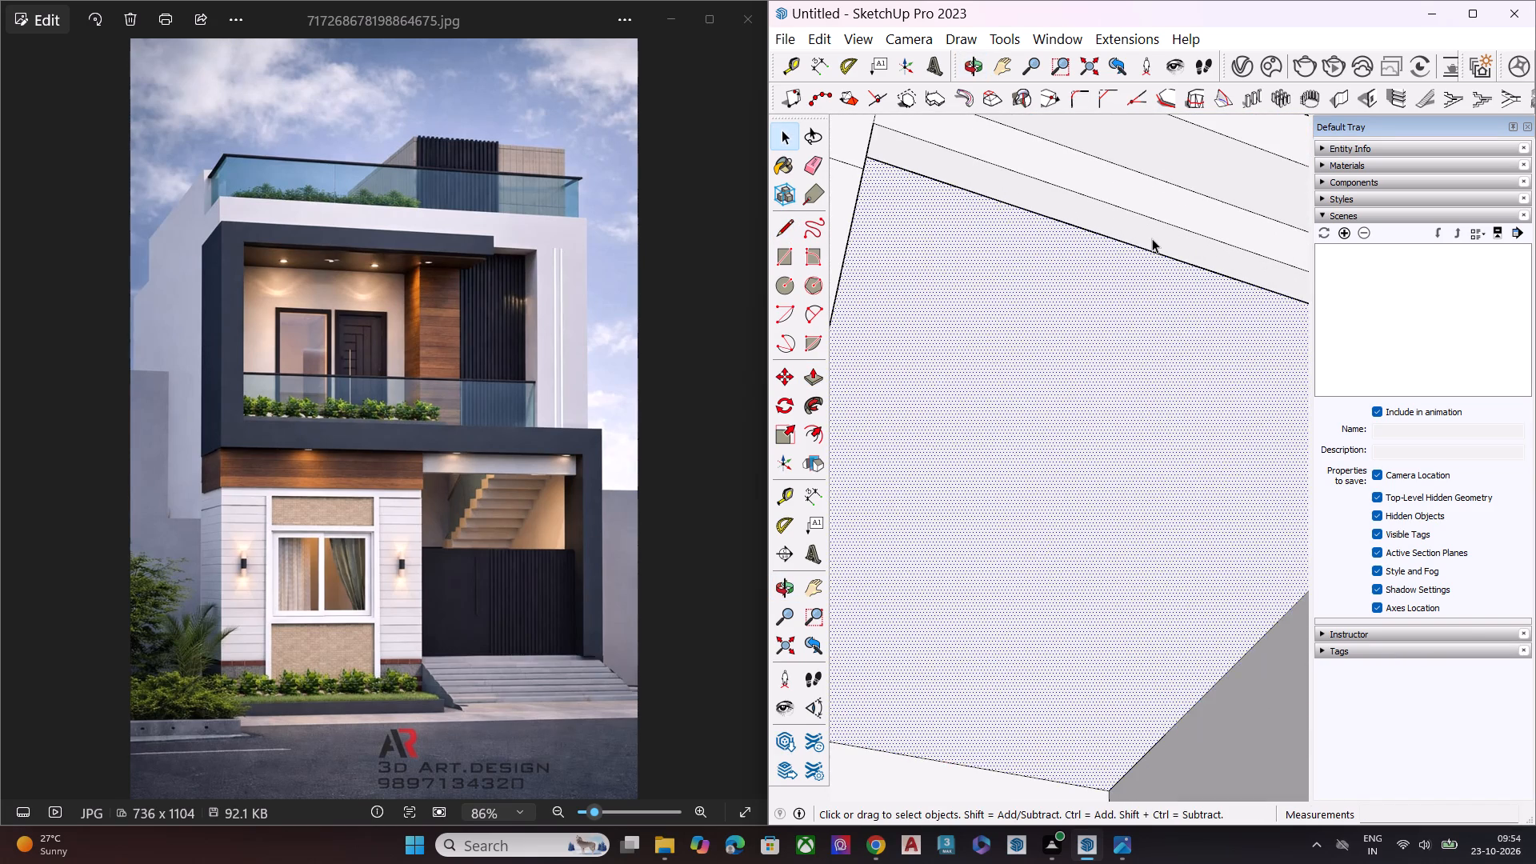
pyautogui.click(1152, 238)
pyautogui.press('p')
pyautogui.click(1152, 238)
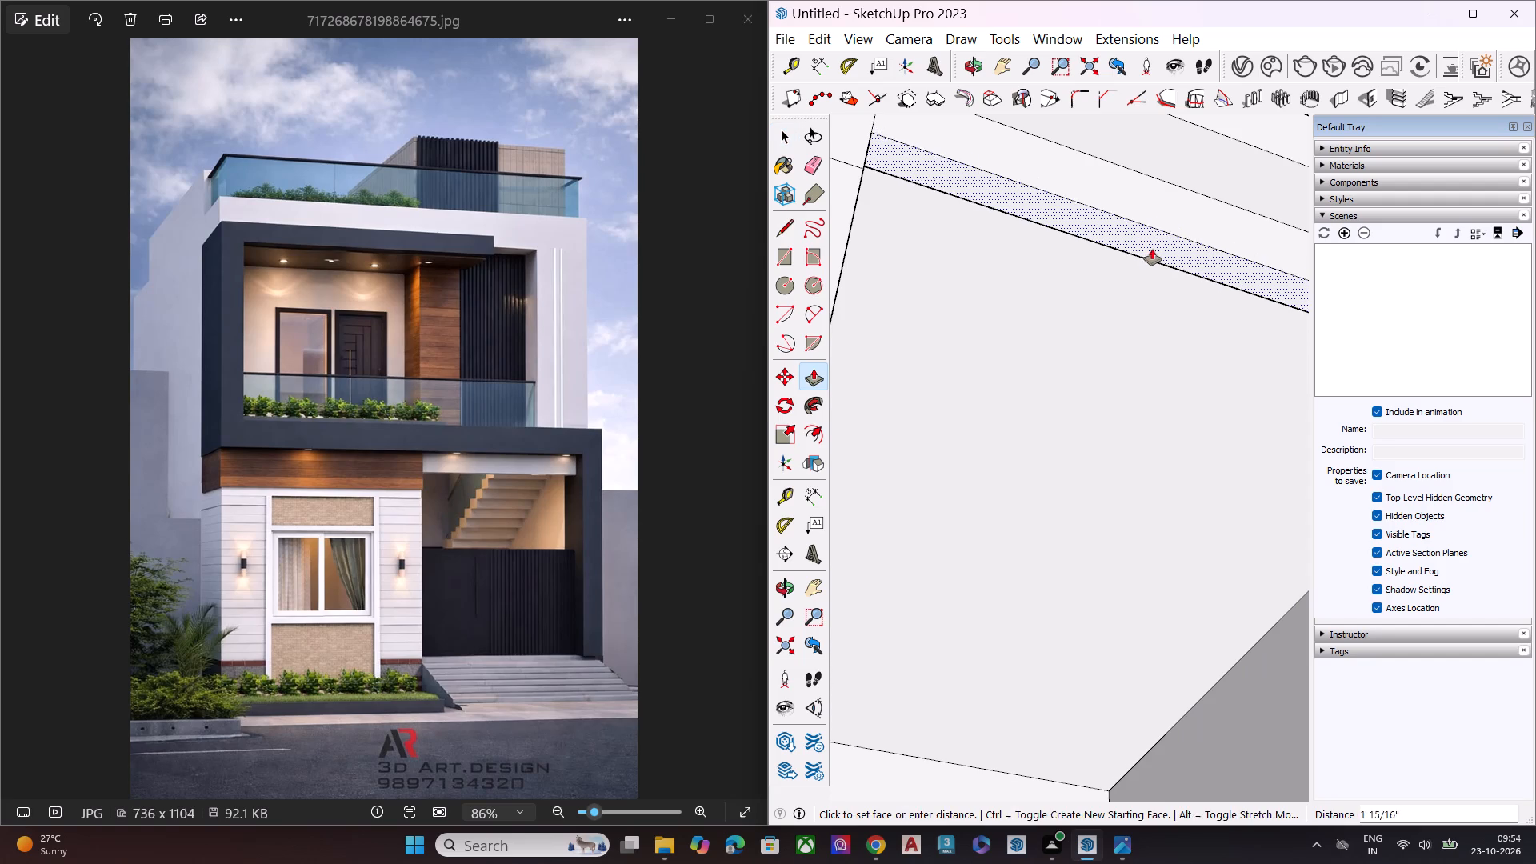
pyautogui.click(1153, 249)
pyautogui.press('space')
pyautogui.scroll(-11, 1038, 278)
pyautogui.scroll(1, 1020, 281)
pyautogui.scroll(-5, 1020, 281)
pyautogui.click(1230, 253)
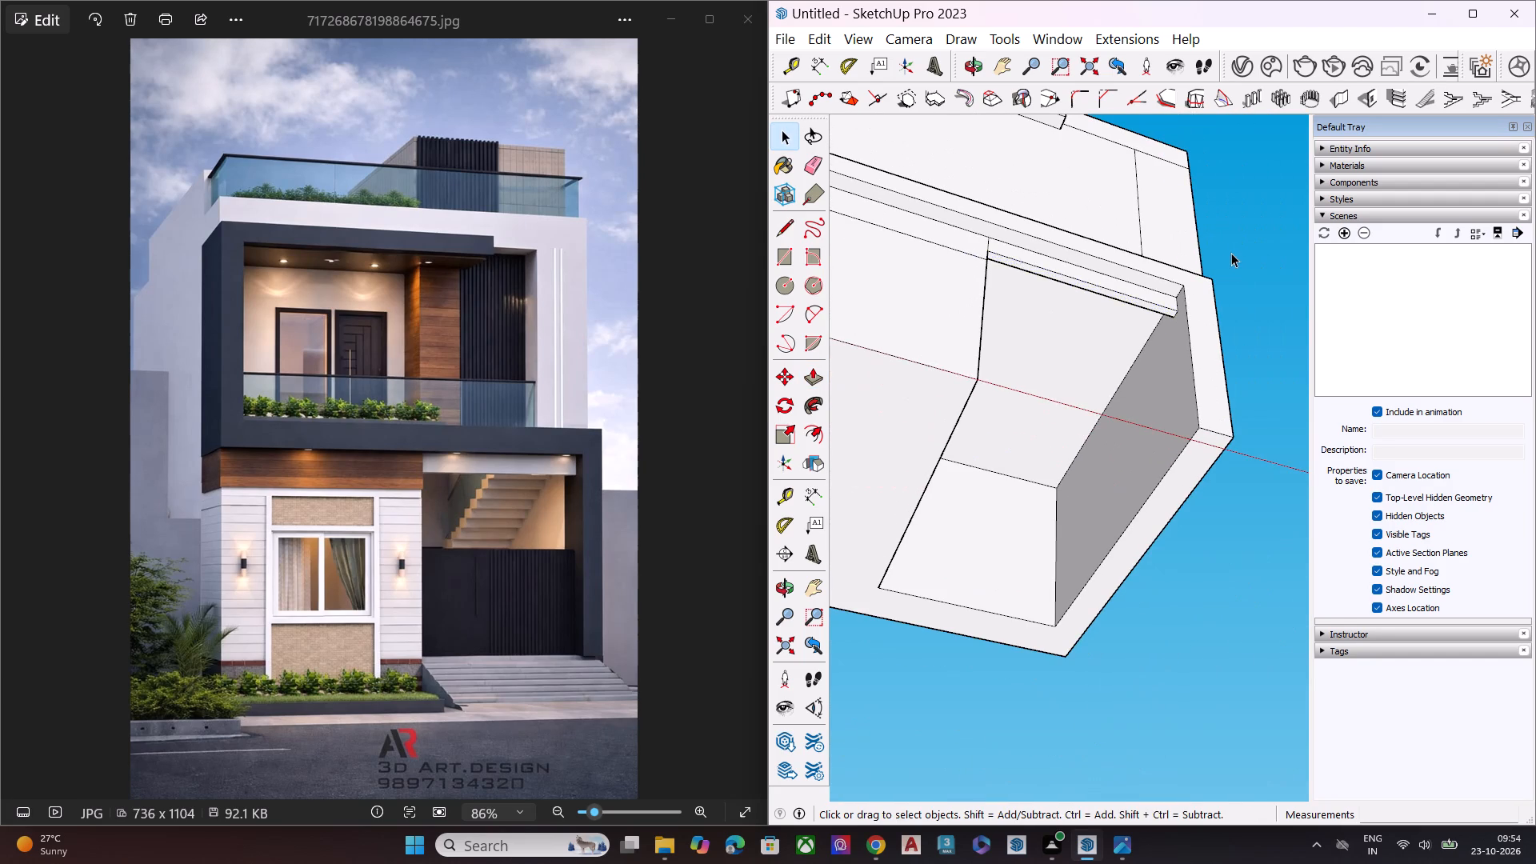
# Inspect the hollowed parking bay and the upper floor from the front and side.
pyautogui.moveTo(1238, 251); pyautogui.dragTo(1178, 675, button='middle')
pyautogui.scroll(-5, 1090, 229)
pyautogui.moveTo(1117, 251); pyautogui.dragTo(1078, 294, button='middle')
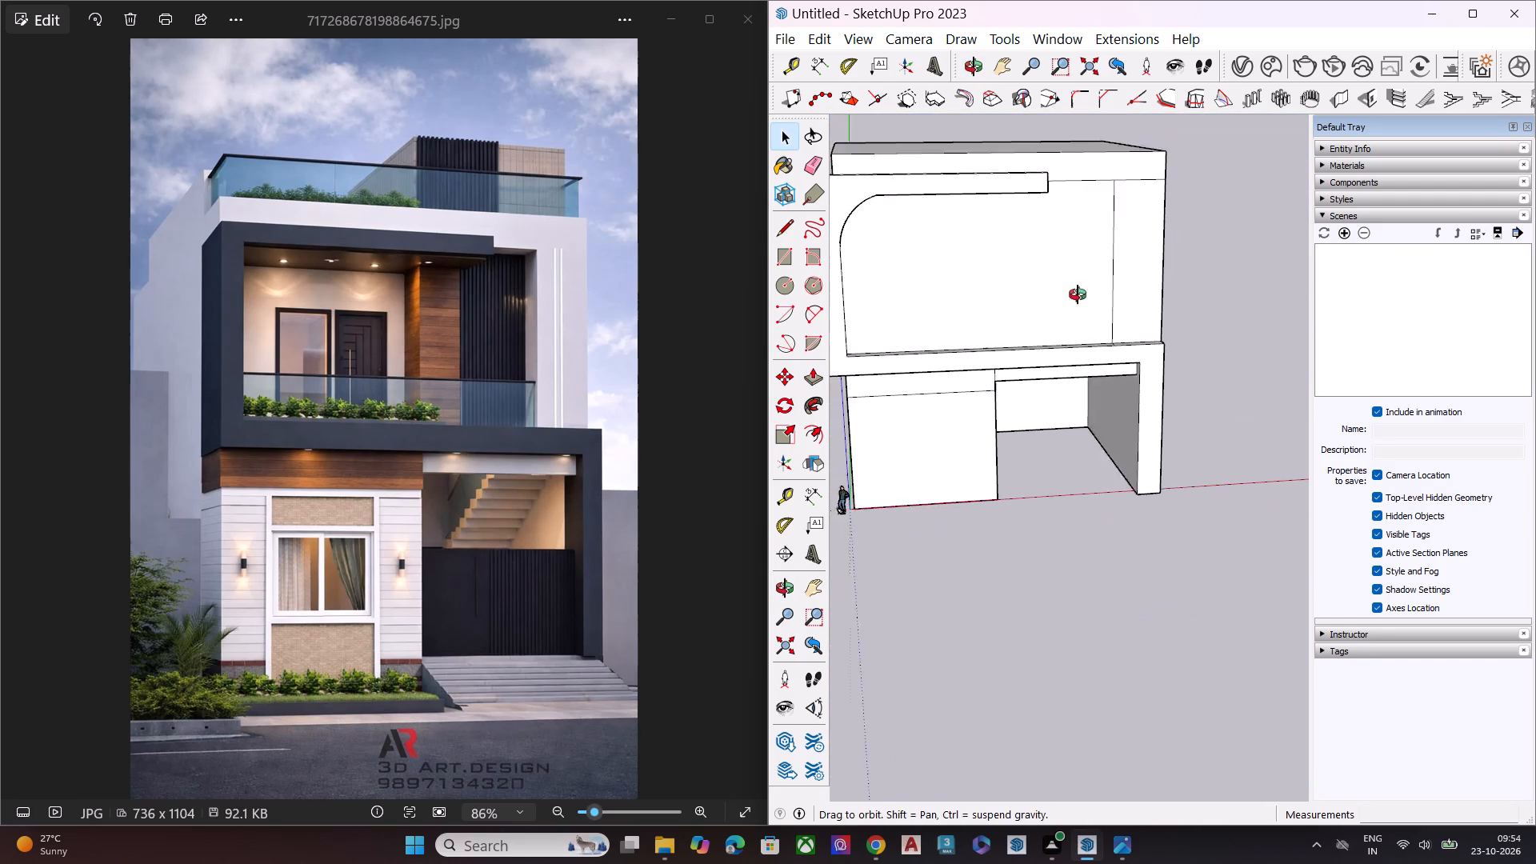
pyautogui.moveTo(1078, 294); pyautogui.dragTo(1052, 360, button='middle')
pyautogui.scroll(8, 1068, 206)
pyautogui.scroll(-2, 1121, 238)
pyautogui.scroll(2, 1121, 238)
pyautogui.scroll(-4, 1122, 243)
pyautogui.moveTo(1090, 294); pyautogui.dragTo(1072, 282, button='middle')
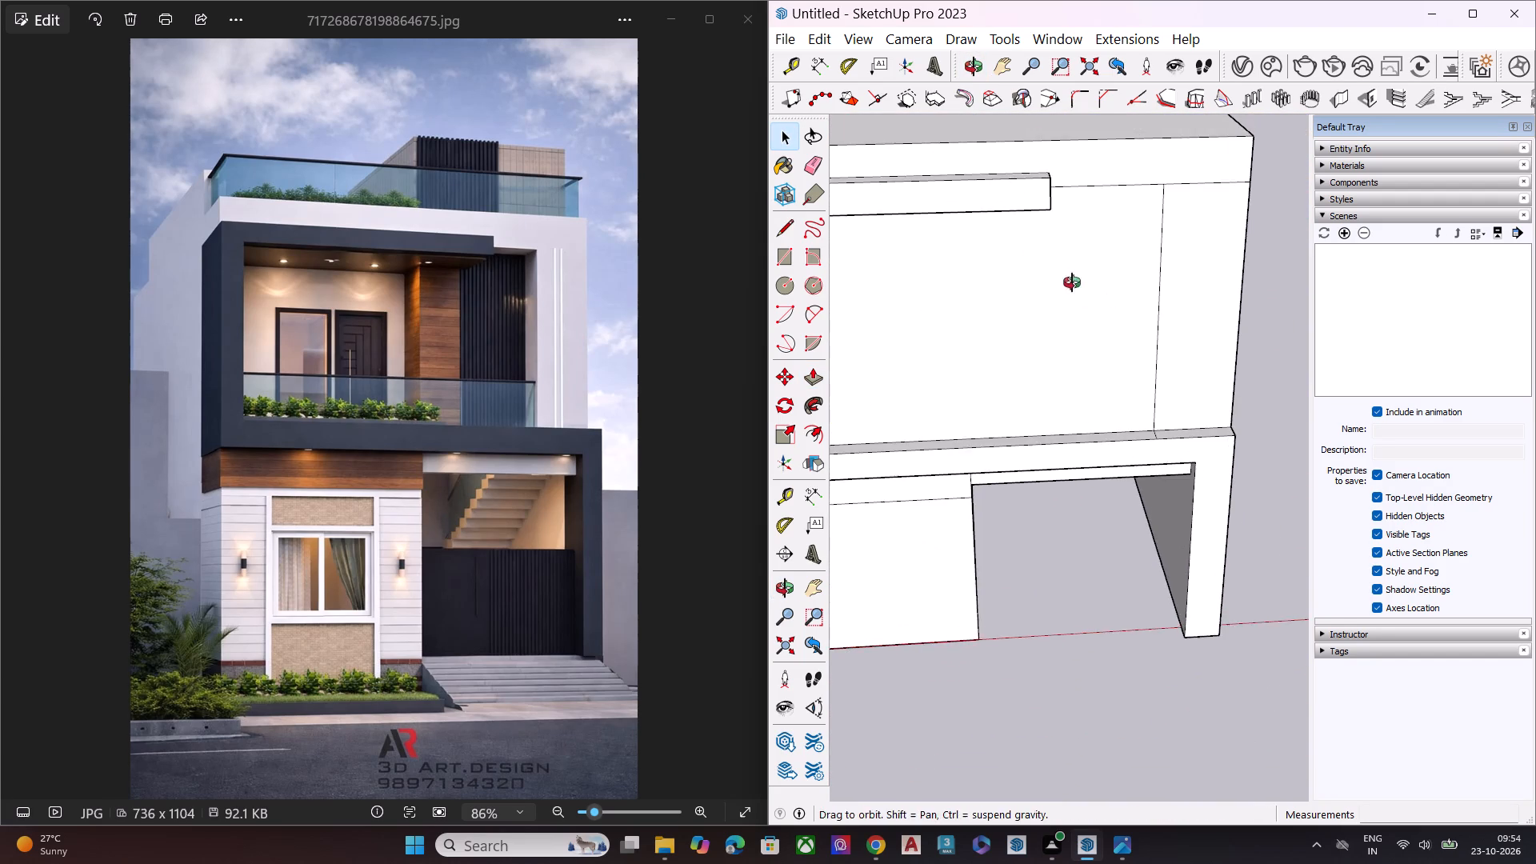
pyautogui.moveTo(1072, 282); pyautogui.dragTo(975, 191, button='middle')
pyautogui.scroll(-6, 1159, 151)
pyautogui.scroll(-1, 1122, 229)
pyautogui.moveTo(1122, 229); pyautogui.dragTo(1147, 203, button='middle')
# Extend the free end of the S-frame's upper bar outward along the facade with Push/Pull.
pyautogui.scroll(8, 1118, 134)
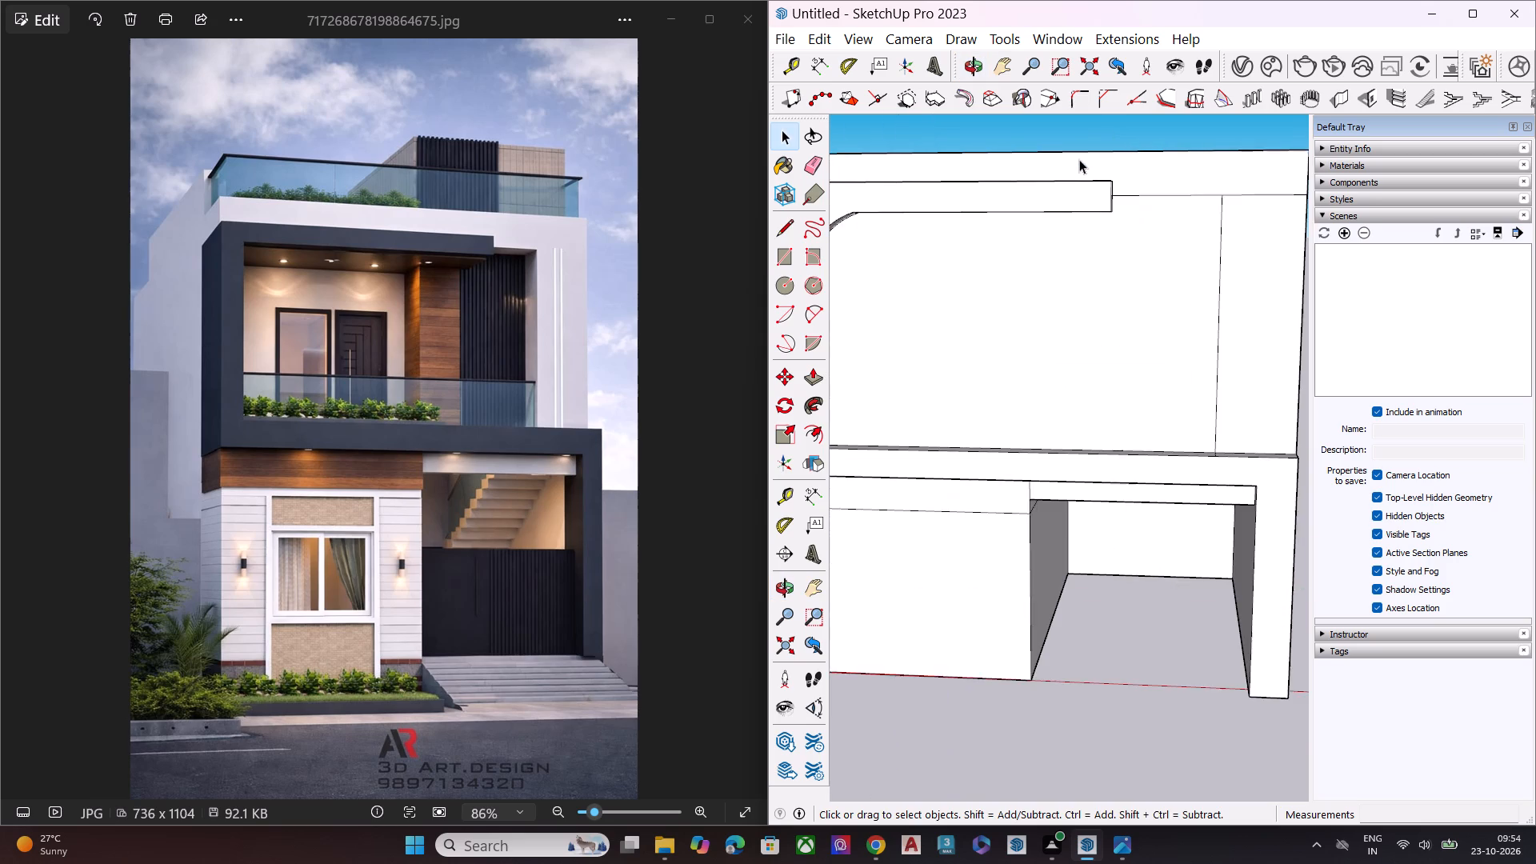
pyautogui.scroll(1, 1148, 178)
pyautogui.moveTo(1148, 178); pyautogui.dragTo(938, 220, button='middle')
pyautogui.scroll(5, 957, 213)
pyautogui.scroll(-1, 1046, 206)
pyautogui.scroll(2, 1046, 208)
pyautogui.click(996, 232)
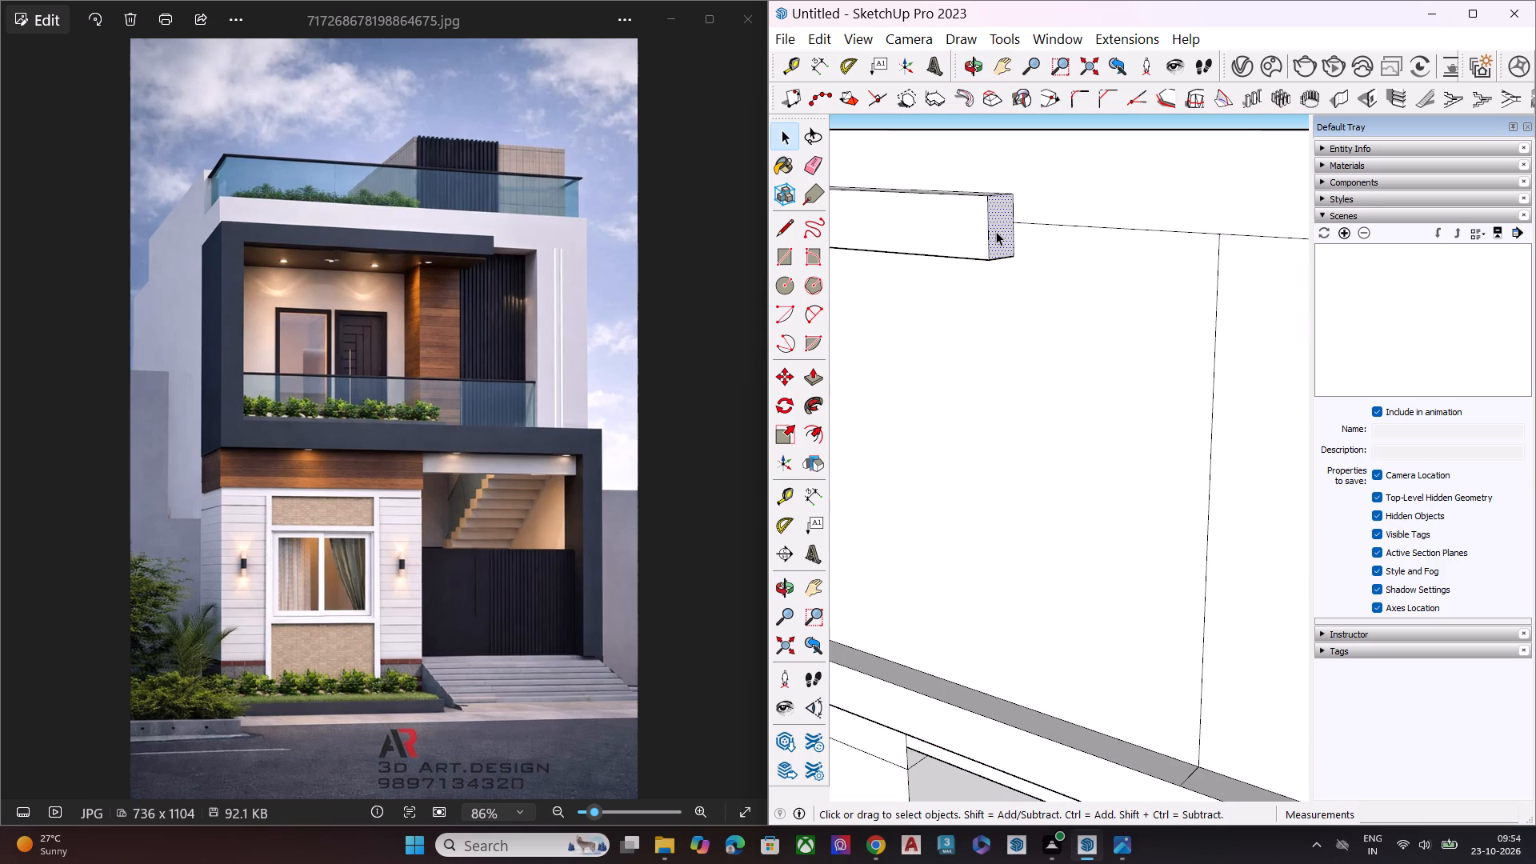
pyautogui.press('p')
pyautogui.click(996, 231)
pyautogui.click(1046, 243)
pyautogui.press('space')
pyautogui.moveTo(1154, 278); pyautogui.dragTo(1347, 213, button='middle')
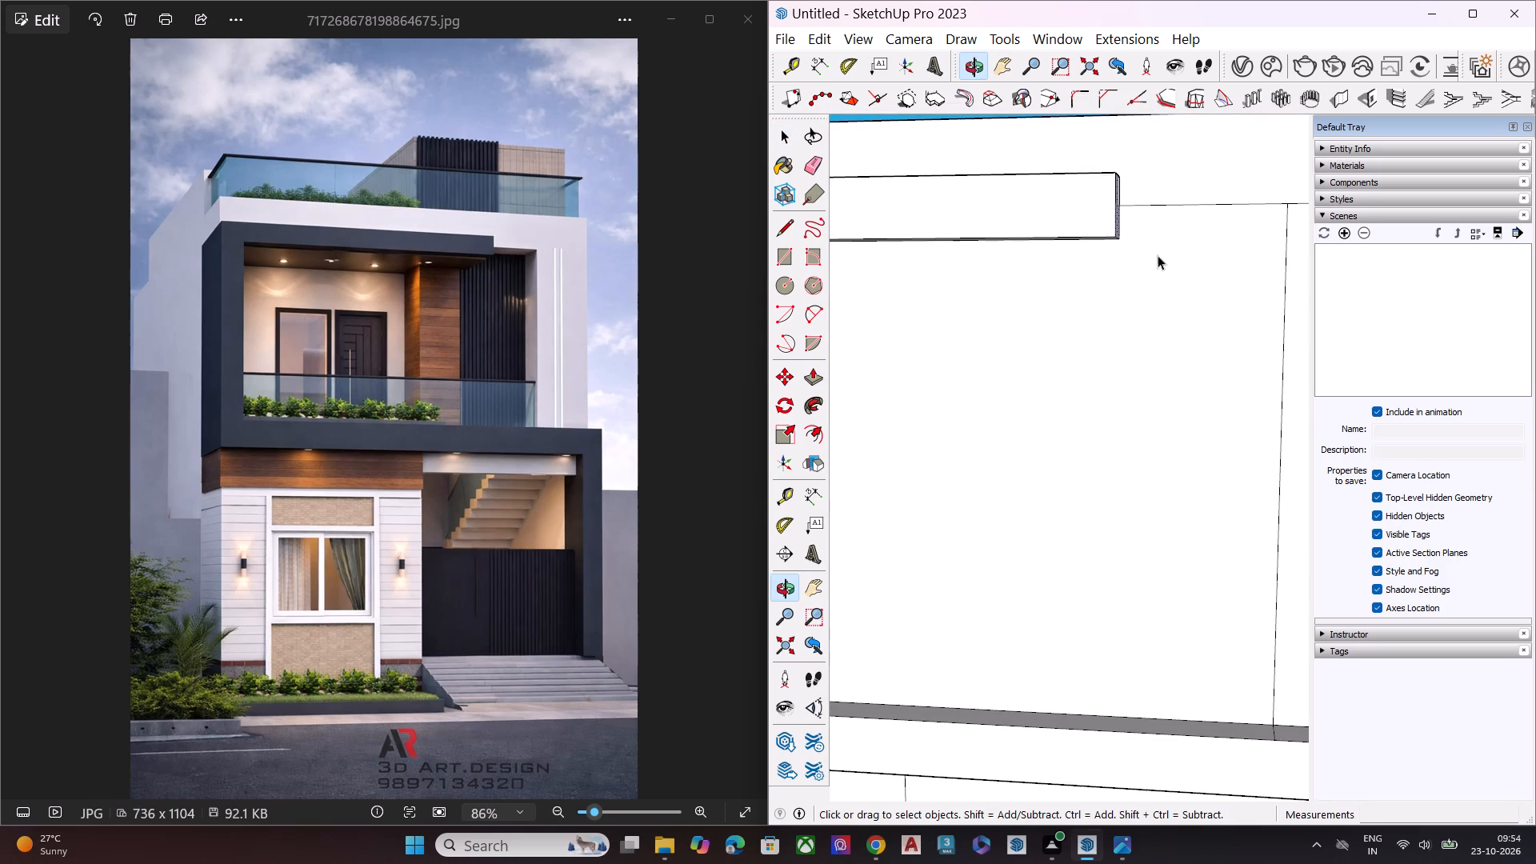
pyautogui.scroll(-2, 1126, 221)
pyautogui.scroll(1, 1111, 256)
pyautogui.scroll(-4, 1110, 259)
pyautogui.click(1163, 134)
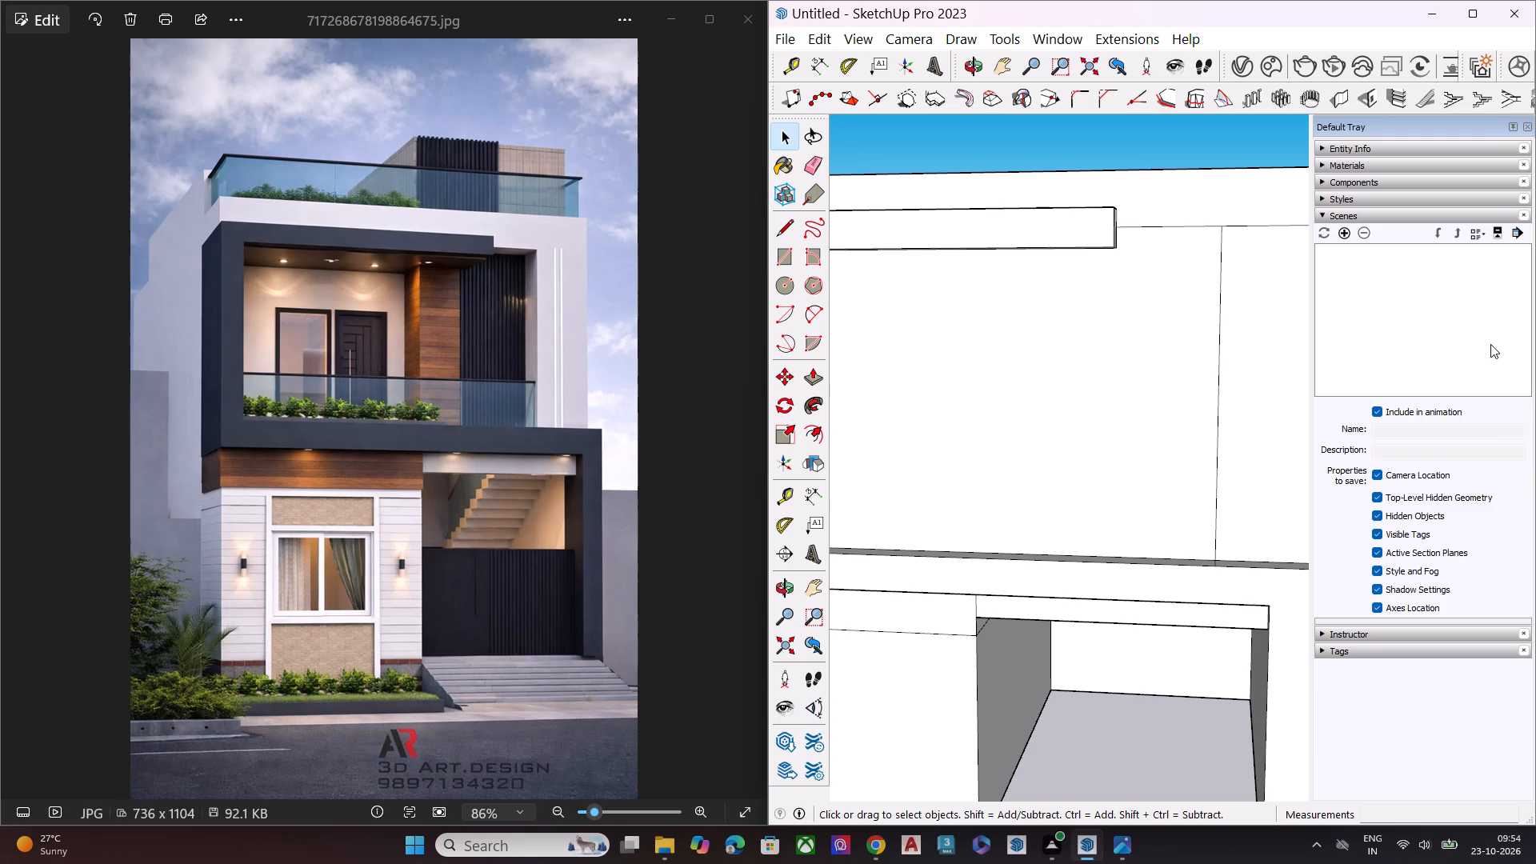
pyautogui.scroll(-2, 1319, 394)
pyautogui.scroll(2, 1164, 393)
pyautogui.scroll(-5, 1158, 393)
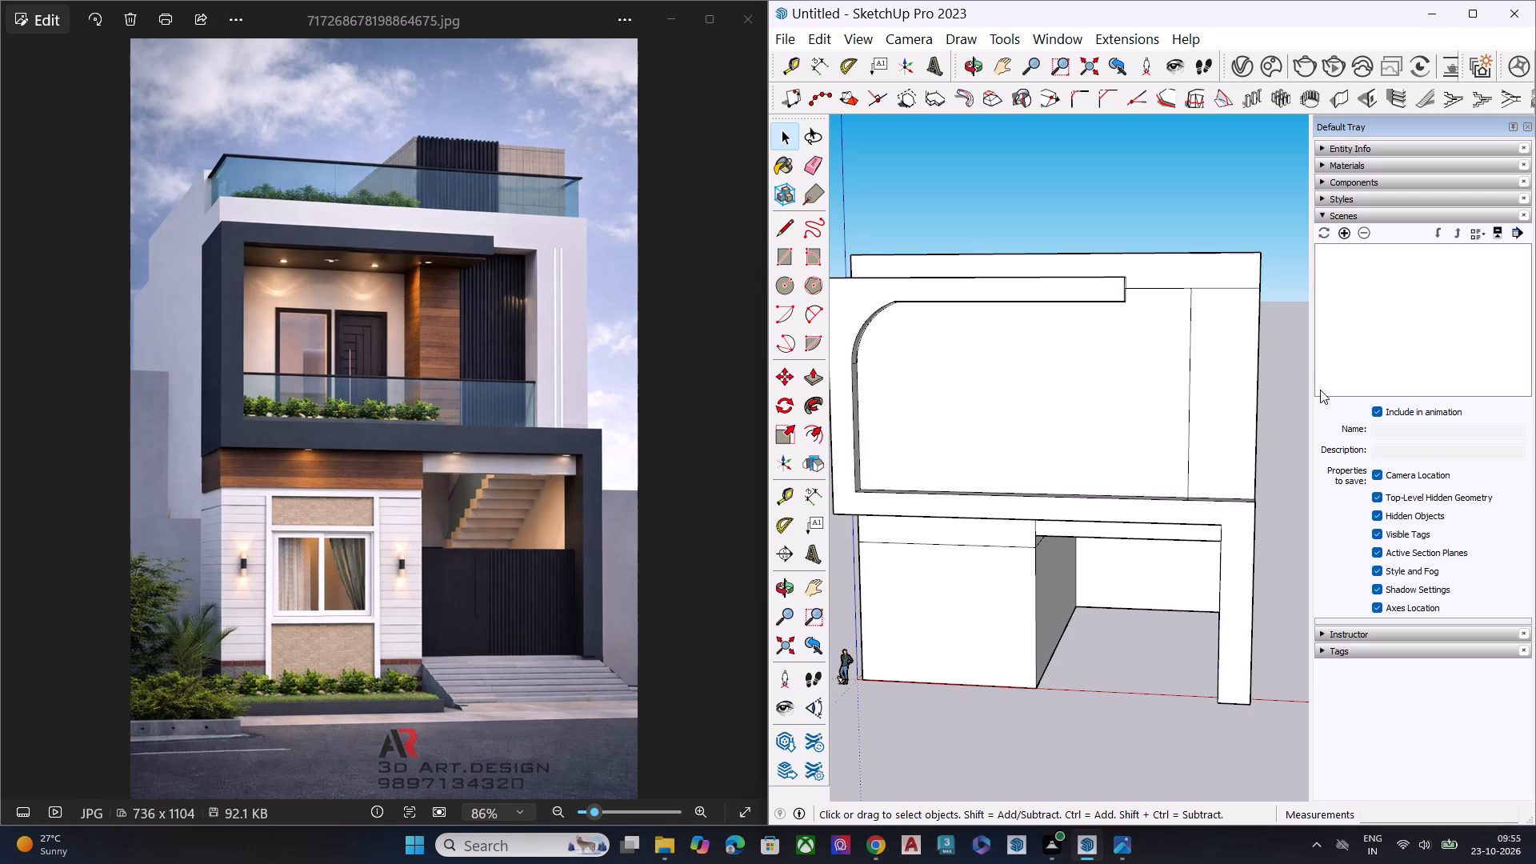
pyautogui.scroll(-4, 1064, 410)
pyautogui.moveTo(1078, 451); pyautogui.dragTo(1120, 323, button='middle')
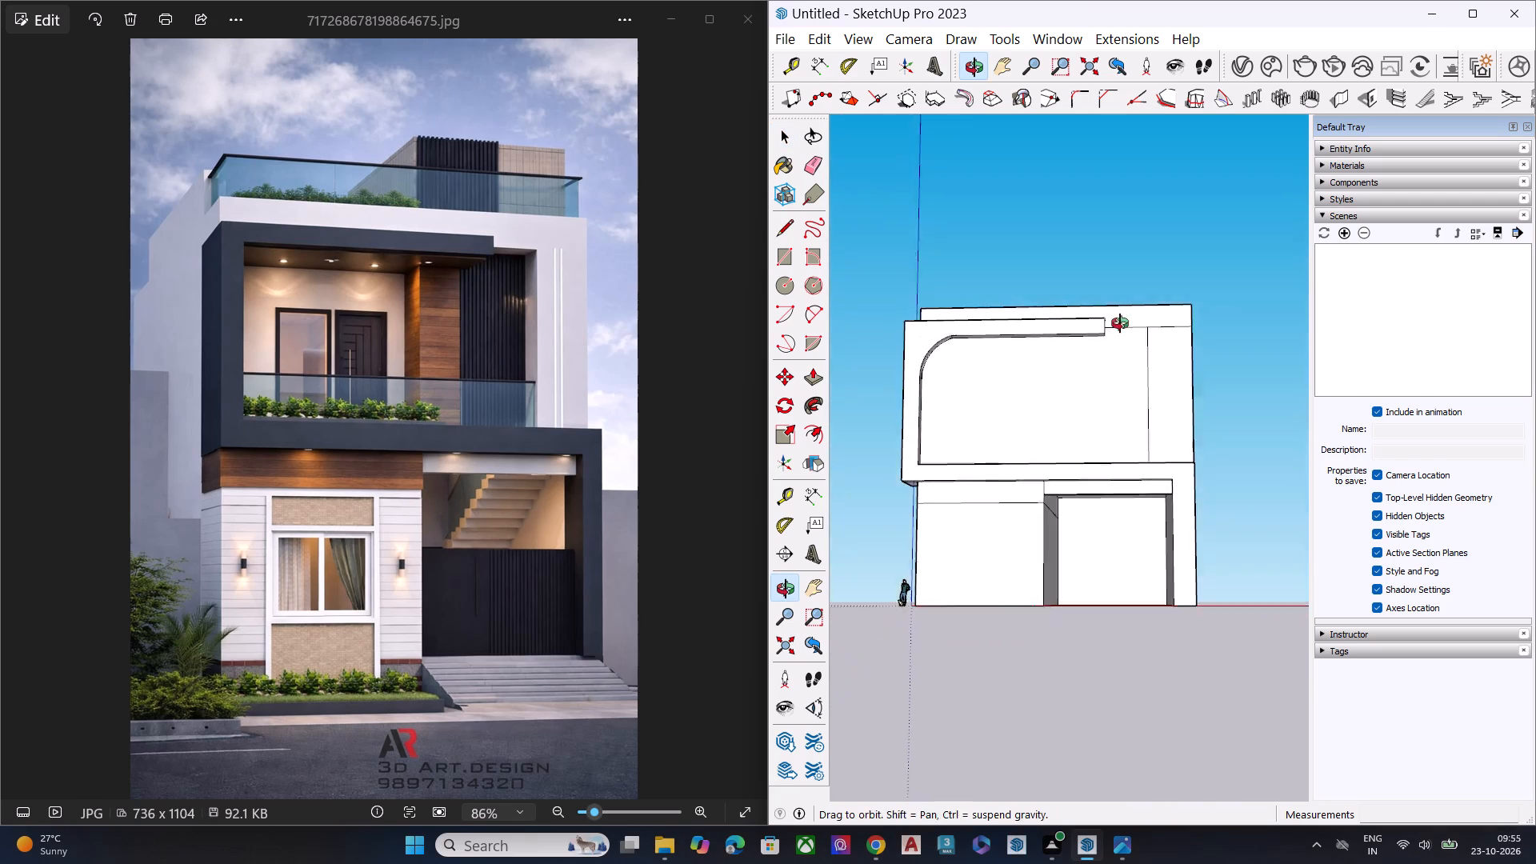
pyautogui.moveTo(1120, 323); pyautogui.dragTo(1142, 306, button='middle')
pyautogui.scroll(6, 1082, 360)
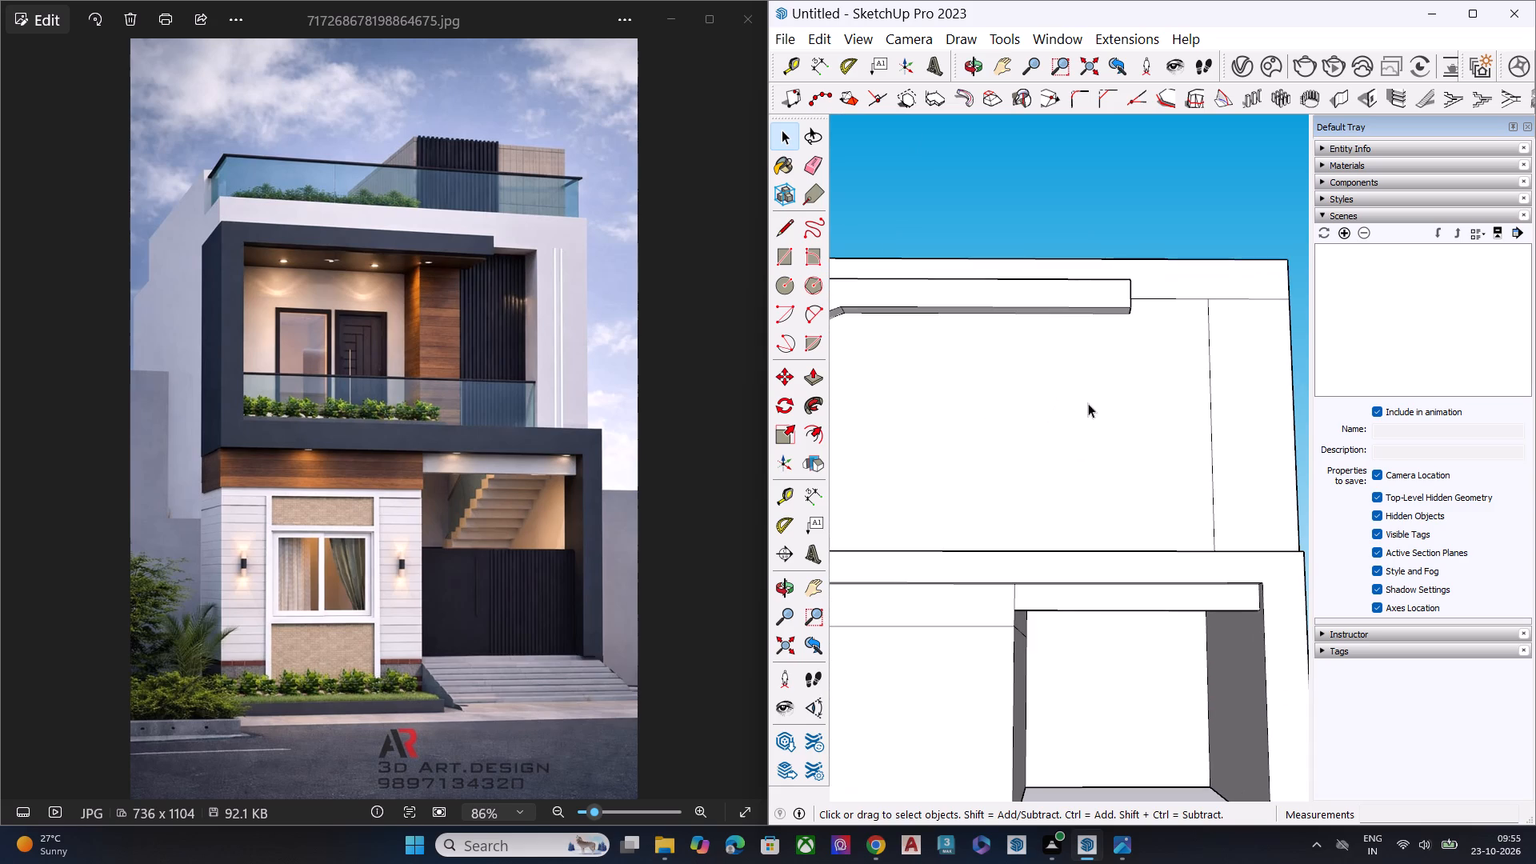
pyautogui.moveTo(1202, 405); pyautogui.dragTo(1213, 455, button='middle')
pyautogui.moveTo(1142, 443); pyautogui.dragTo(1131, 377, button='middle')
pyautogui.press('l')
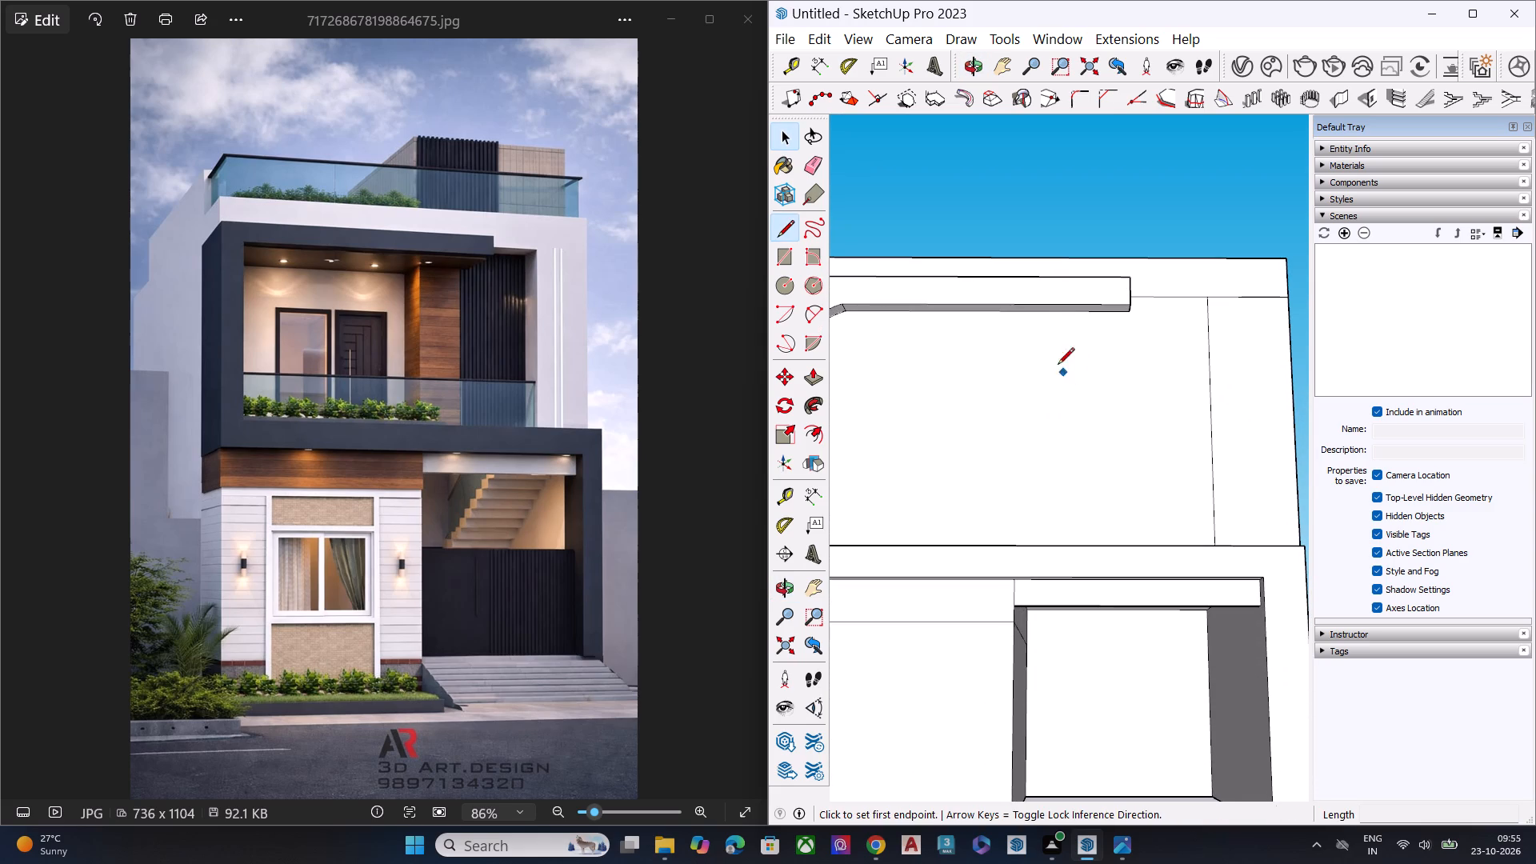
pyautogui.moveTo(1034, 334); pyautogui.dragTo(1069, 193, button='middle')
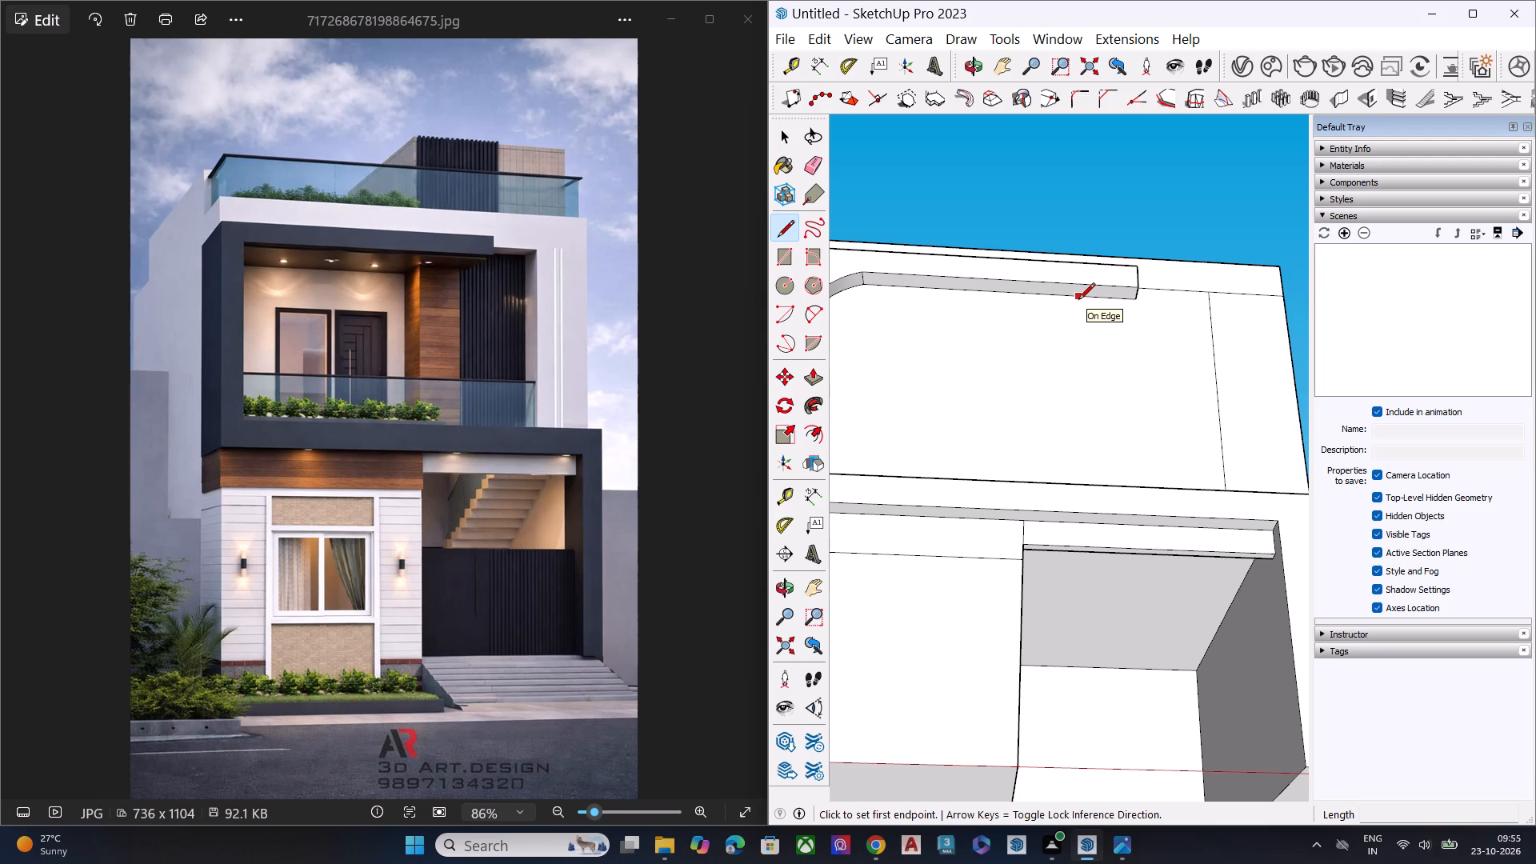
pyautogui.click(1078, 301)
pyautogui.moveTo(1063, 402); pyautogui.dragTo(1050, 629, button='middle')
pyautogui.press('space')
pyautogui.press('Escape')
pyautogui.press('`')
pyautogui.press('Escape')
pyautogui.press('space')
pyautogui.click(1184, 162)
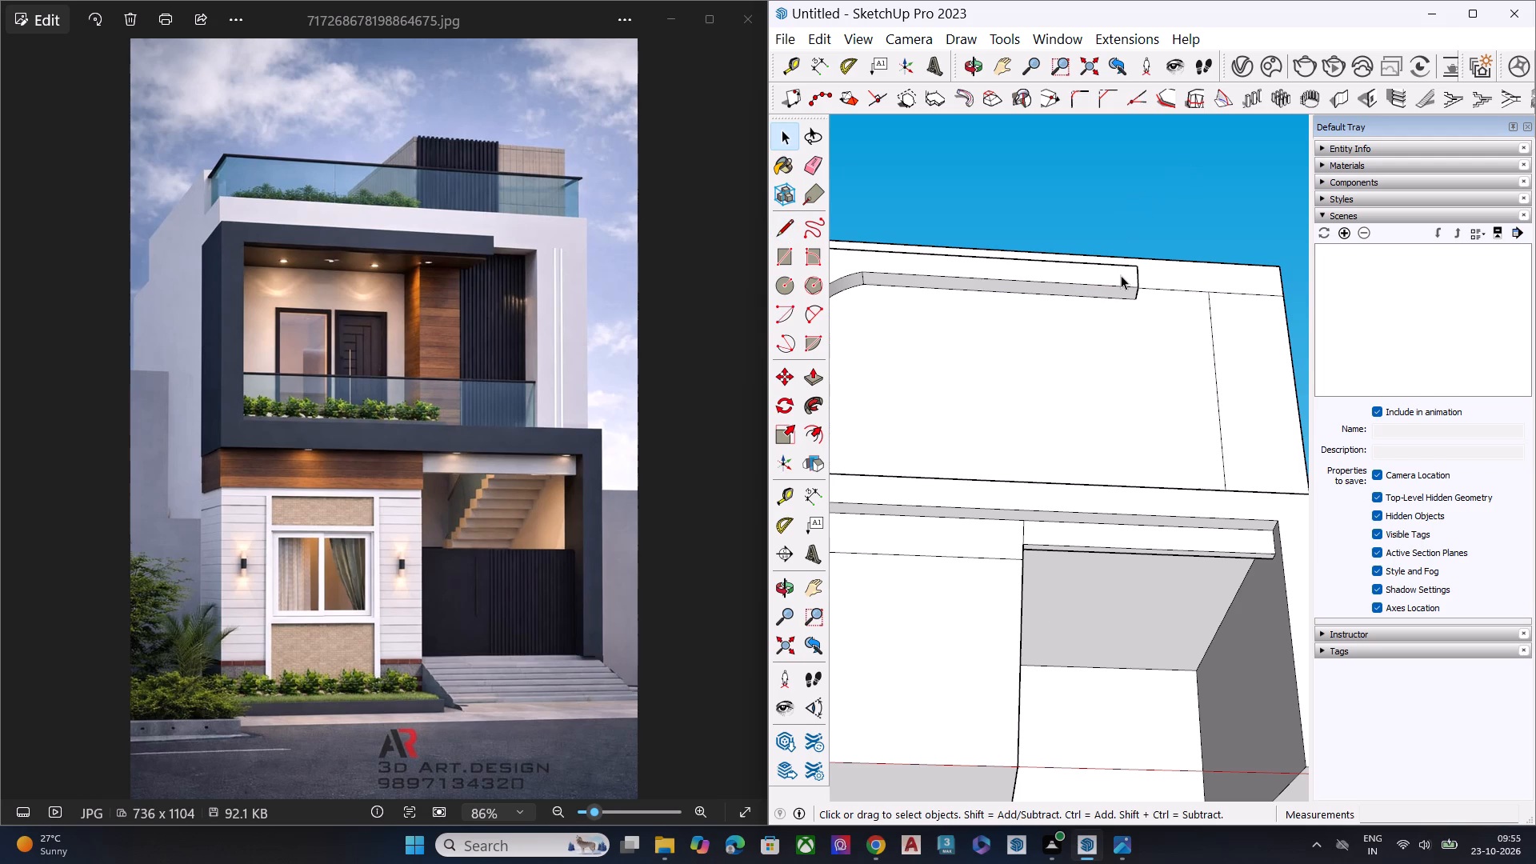
# Draw a vertical line about 27' 3" long from the S-frame upper bar's underside down to the balcony's lower band.
pyautogui.press('l')
pyautogui.click(1079, 298)
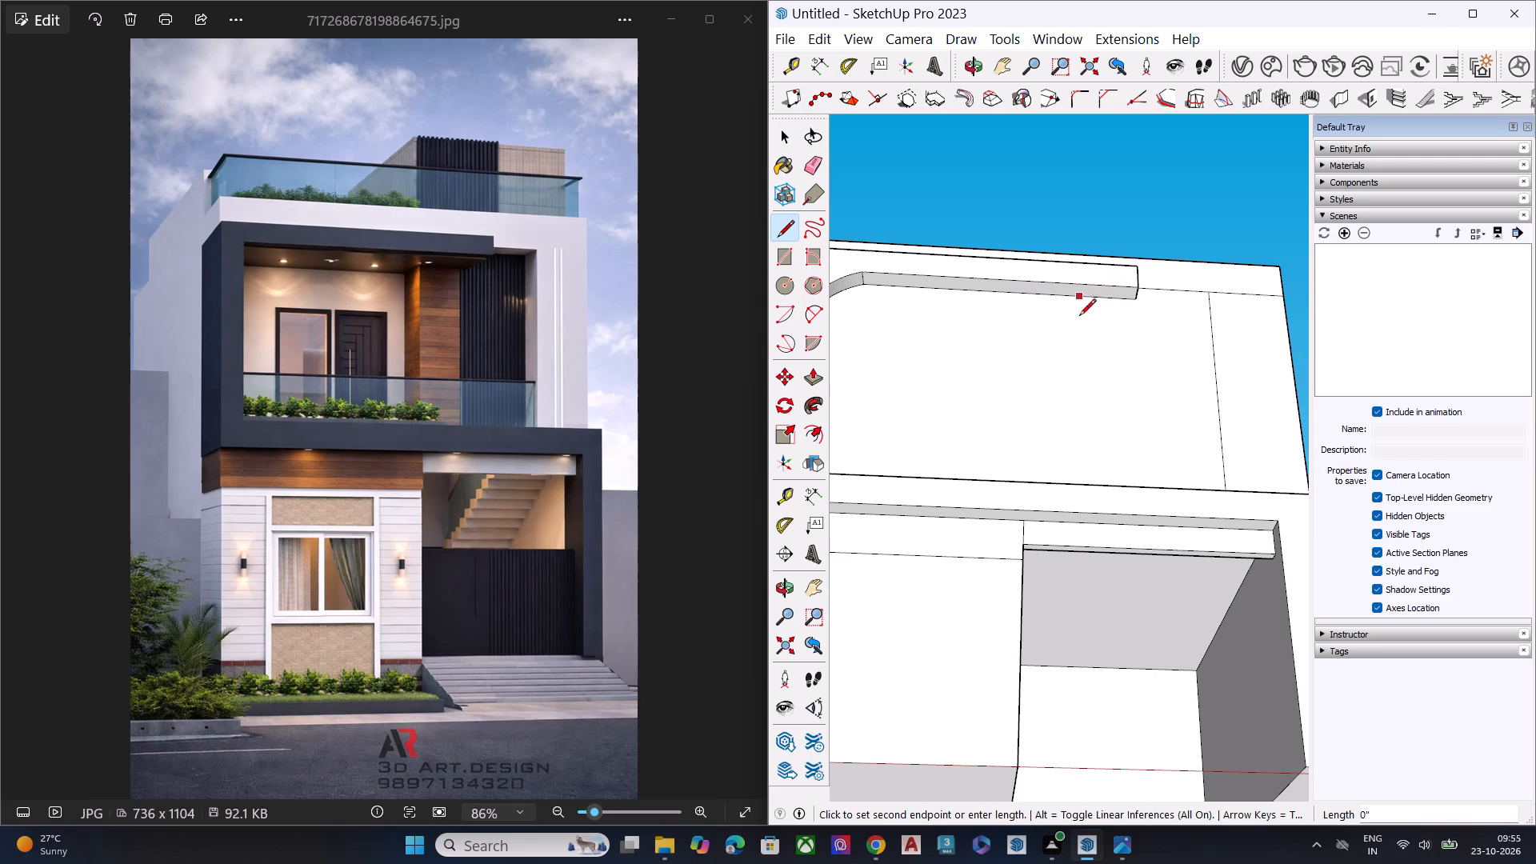
pyautogui.moveTo(1089, 398); pyautogui.dragTo(1089, 628, button='middle')
pyautogui.scroll(1, 1107, 569)
pyautogui.scroll(-2, 1109, 560)
pyautogui.scroll(5, 1107, 559)
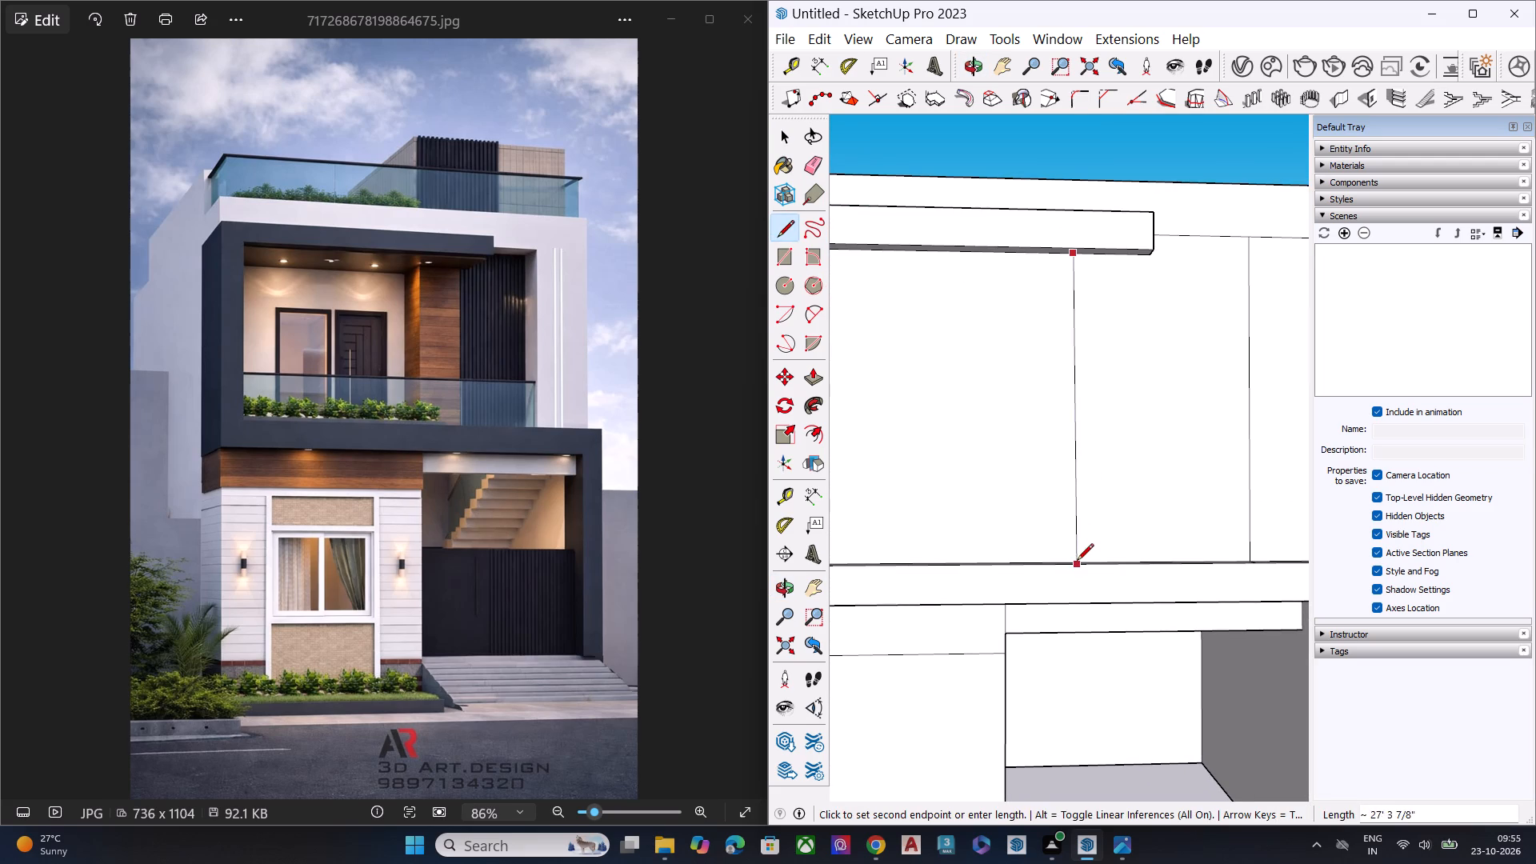
pyautogui.scroll(1, 1078, 562)
pyautogui.scroll(-1, 1078, 562)
pyautogui.moveTo(1054, 718); pyautogui.dragTo(1064, 774, button='middle')
pyautogui.scroll(-1, 1100, 263)
pyautogui.scroll(1, 1100, 263)
pyautogui.scroll(-6, 1100, 263)
pyautogui.moveTo(1107, 302); pyautogui.dragTo(1094, 418, button='middle')
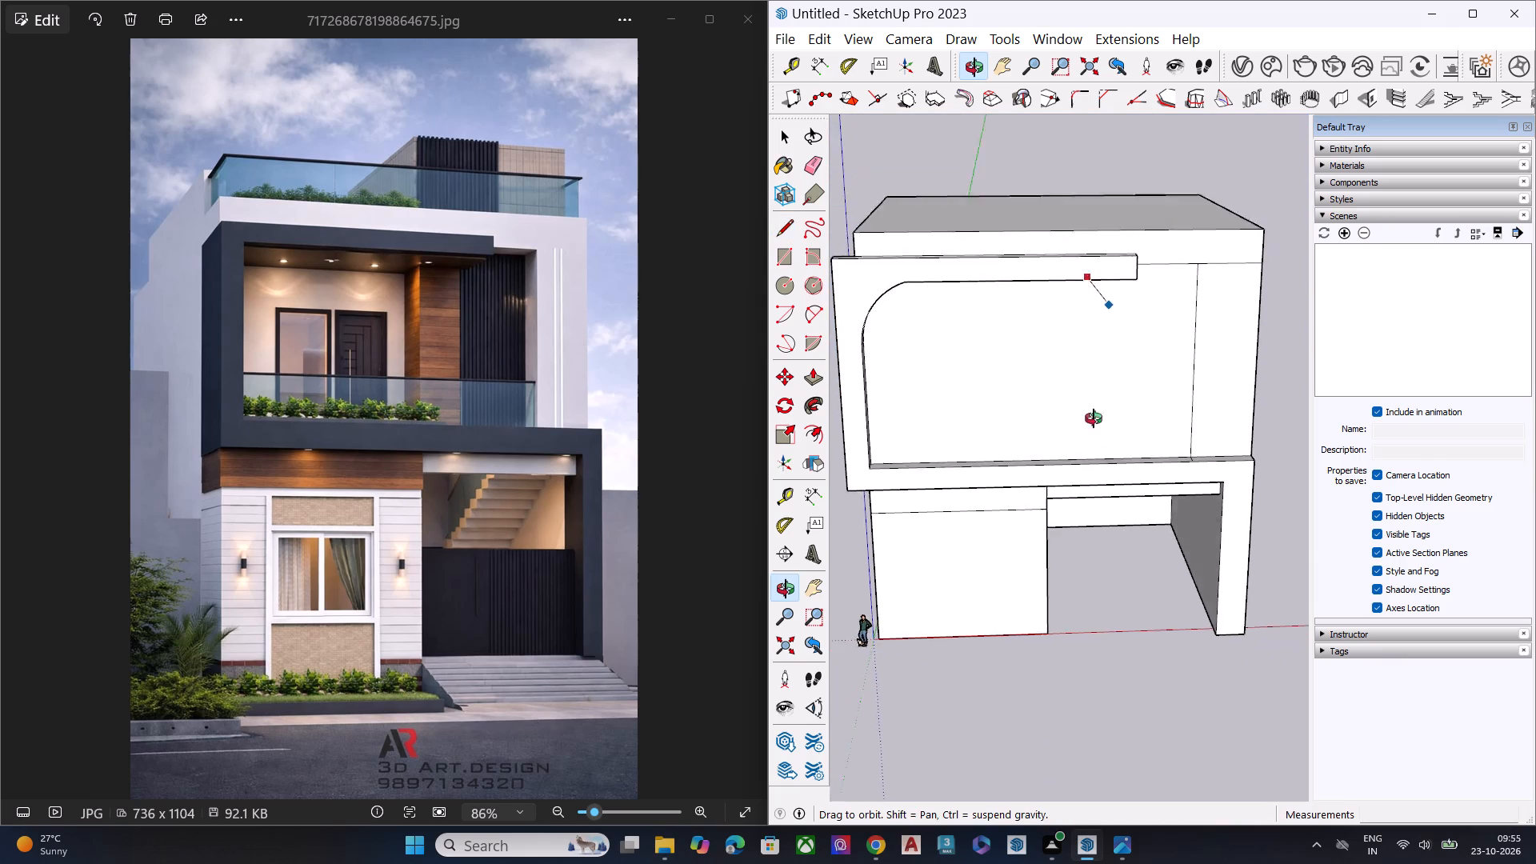
pyautogui.moveTo(1094, 418); pyautogui.dragTo(1104, 493, button='middle')
pyautogui.scroll(3, 1091, 431)
pyautogui.scroll(-1, 1091, 431)
pyautogui.scroll(2, 1091, 431)
pyautogui.click(1090, 479)
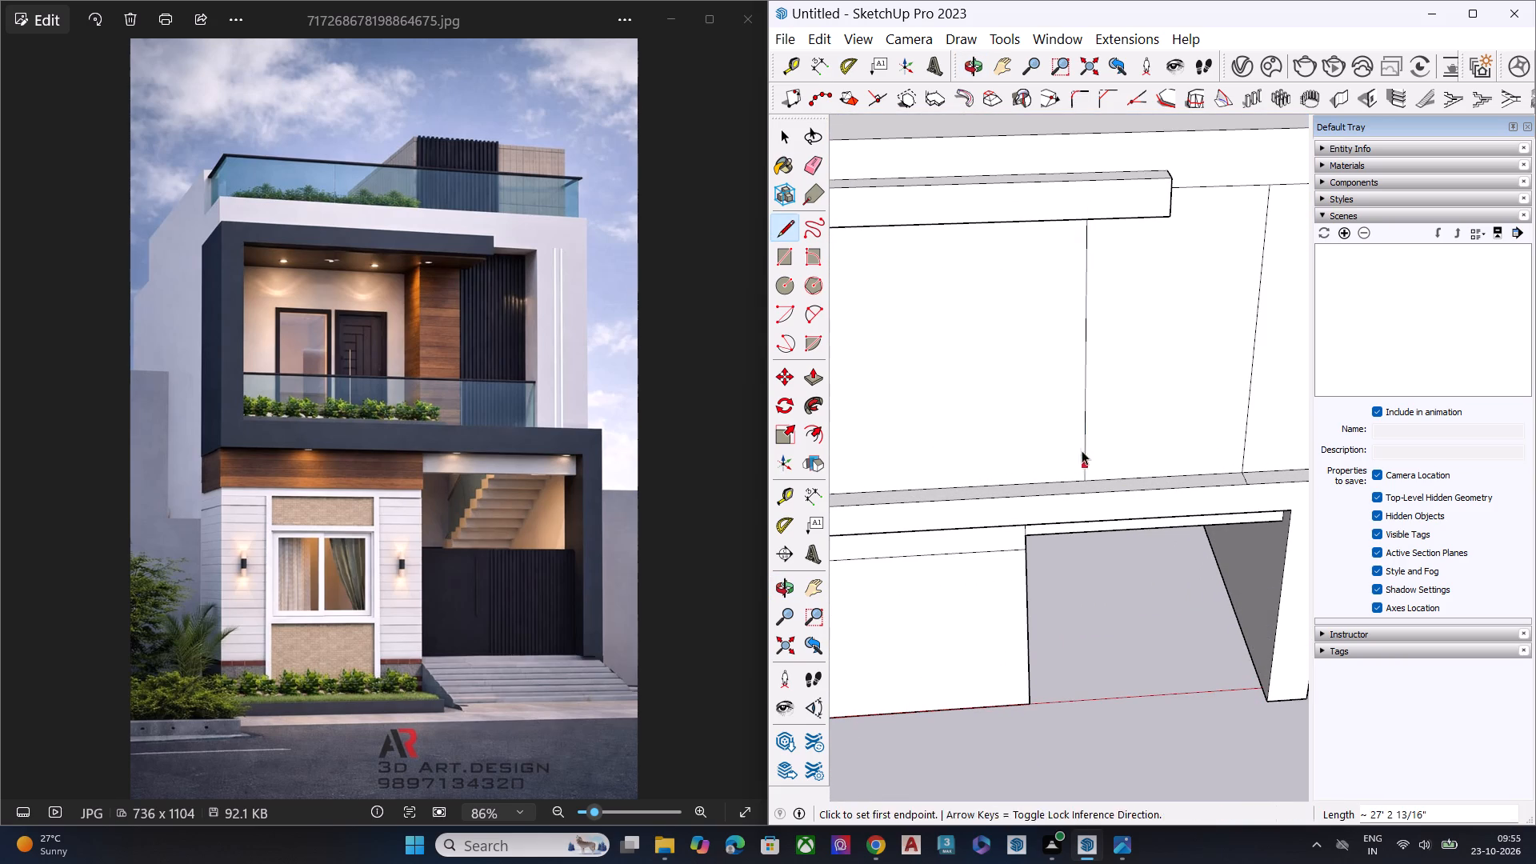
# Push the narrow upper-floor face beside the new vertical line inward about 6'.
pyautogui.press('space')
pyautogui.click(1164, 390)
pyautogui.moveTo(1170, 390); pyautogui.dragTo(1202, 198, button='middle')
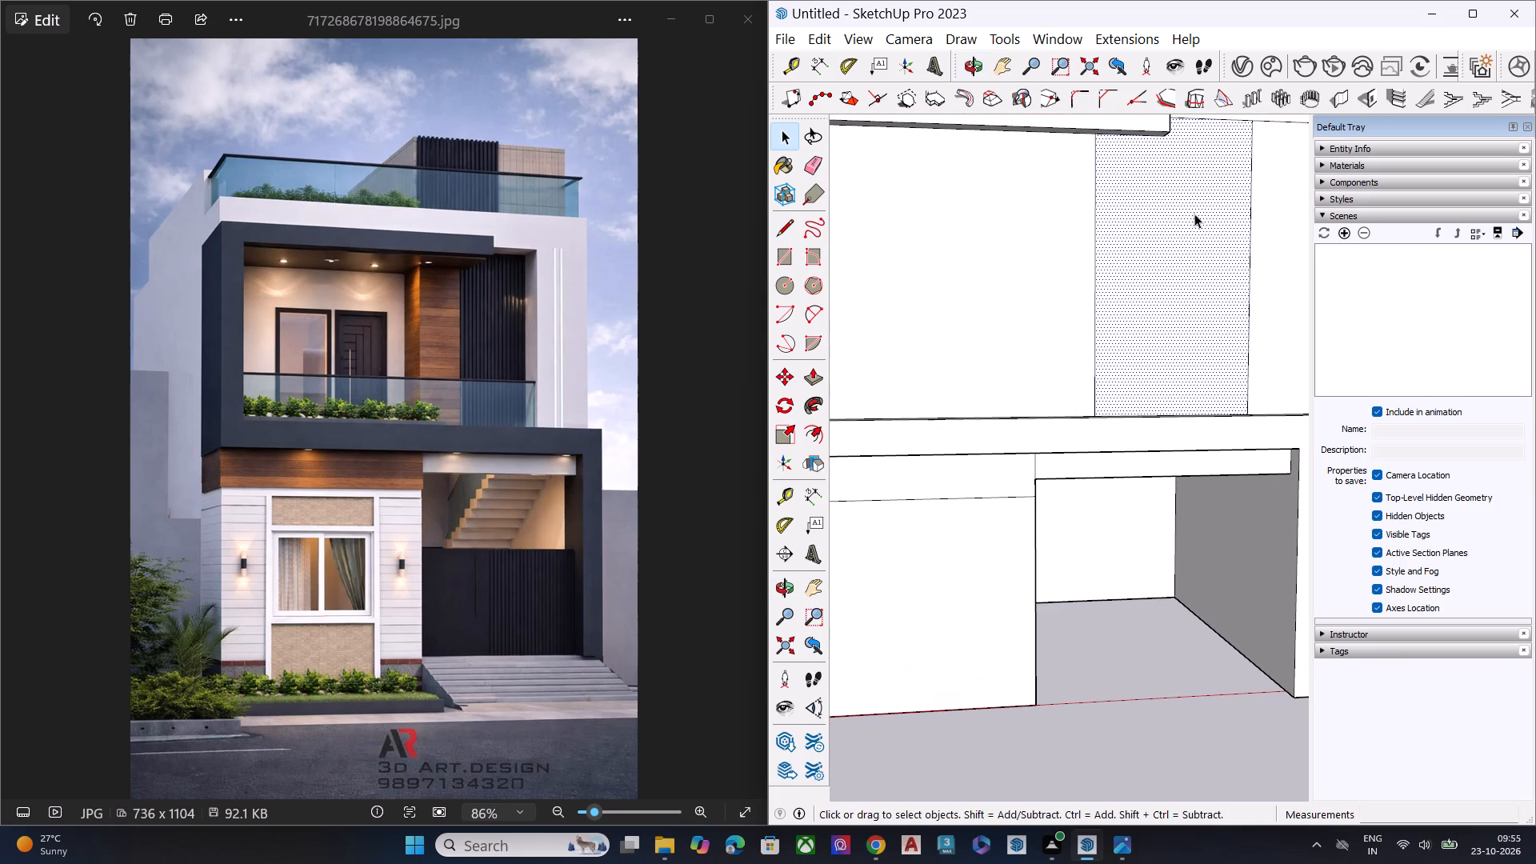
pyautogui.press('p')
pyautogui.click(1193, 216)
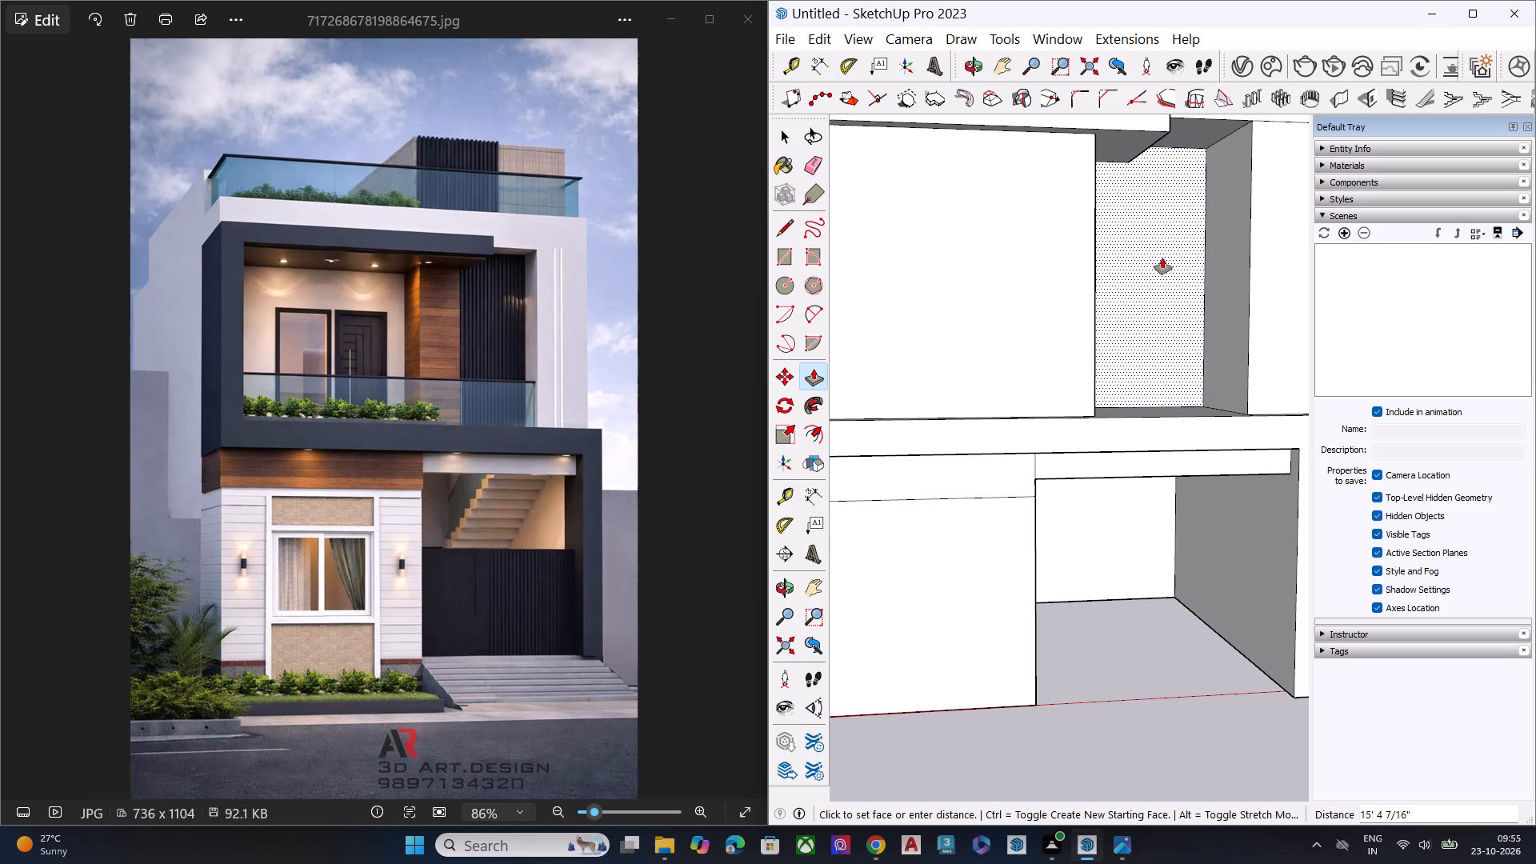
pyautogui.scroll(-4, 1166, 261)
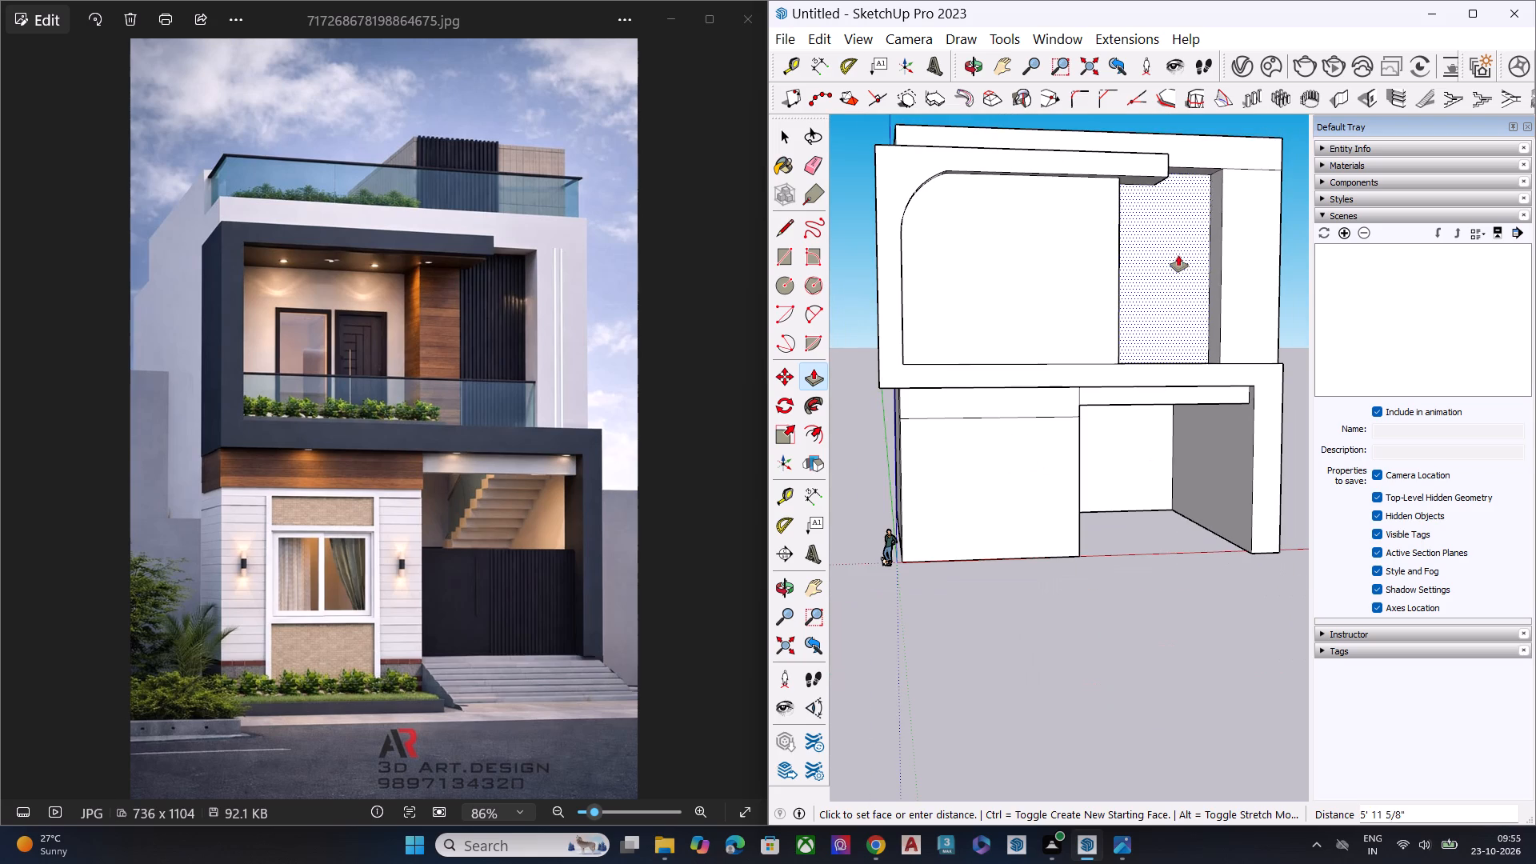
pyautogui.click(1176, 256)
# Push the large balcony face inside the curved S-frame inward about 43' 10".
pyautogui.press('space')
pyautogui.click(1070, 280)
pyautogui.press('p')
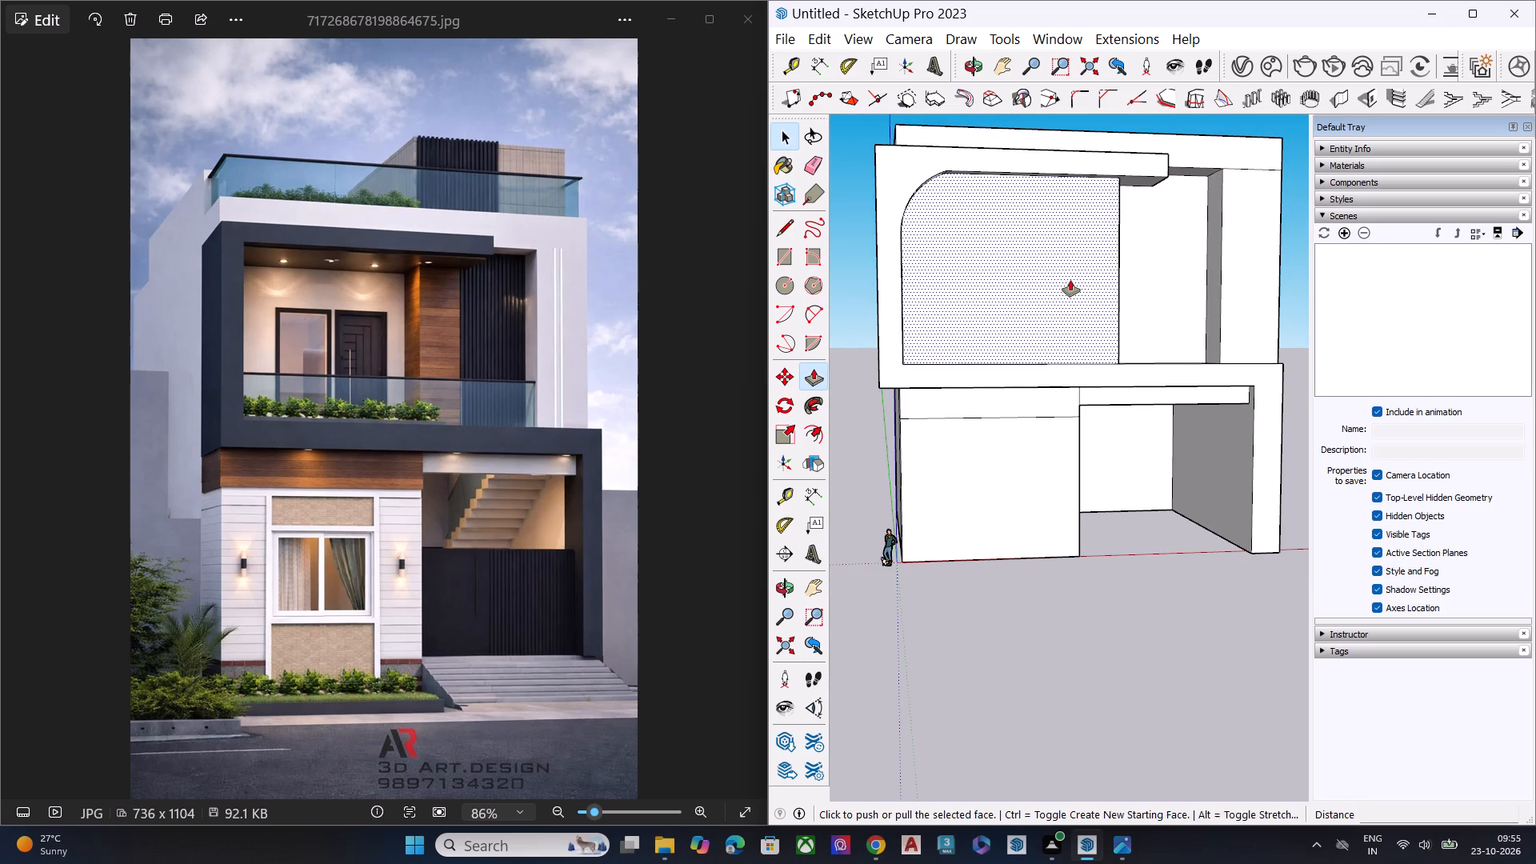
pyautogui.click(1070, 280)
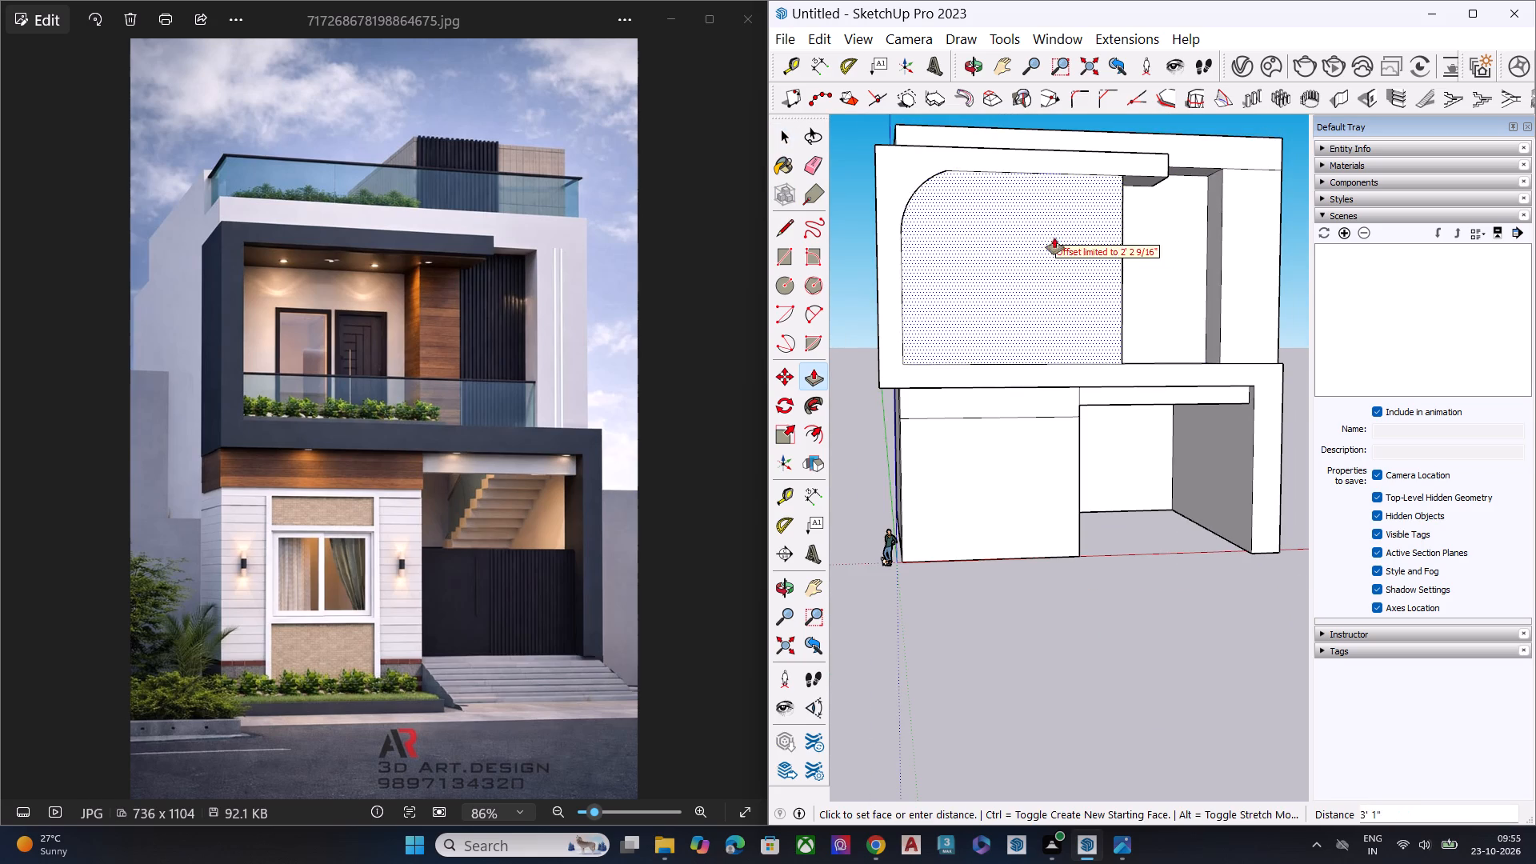
pyautogui.moveTo(1063, 236); pyautogui.dragTo(1388, 232, button='middle')
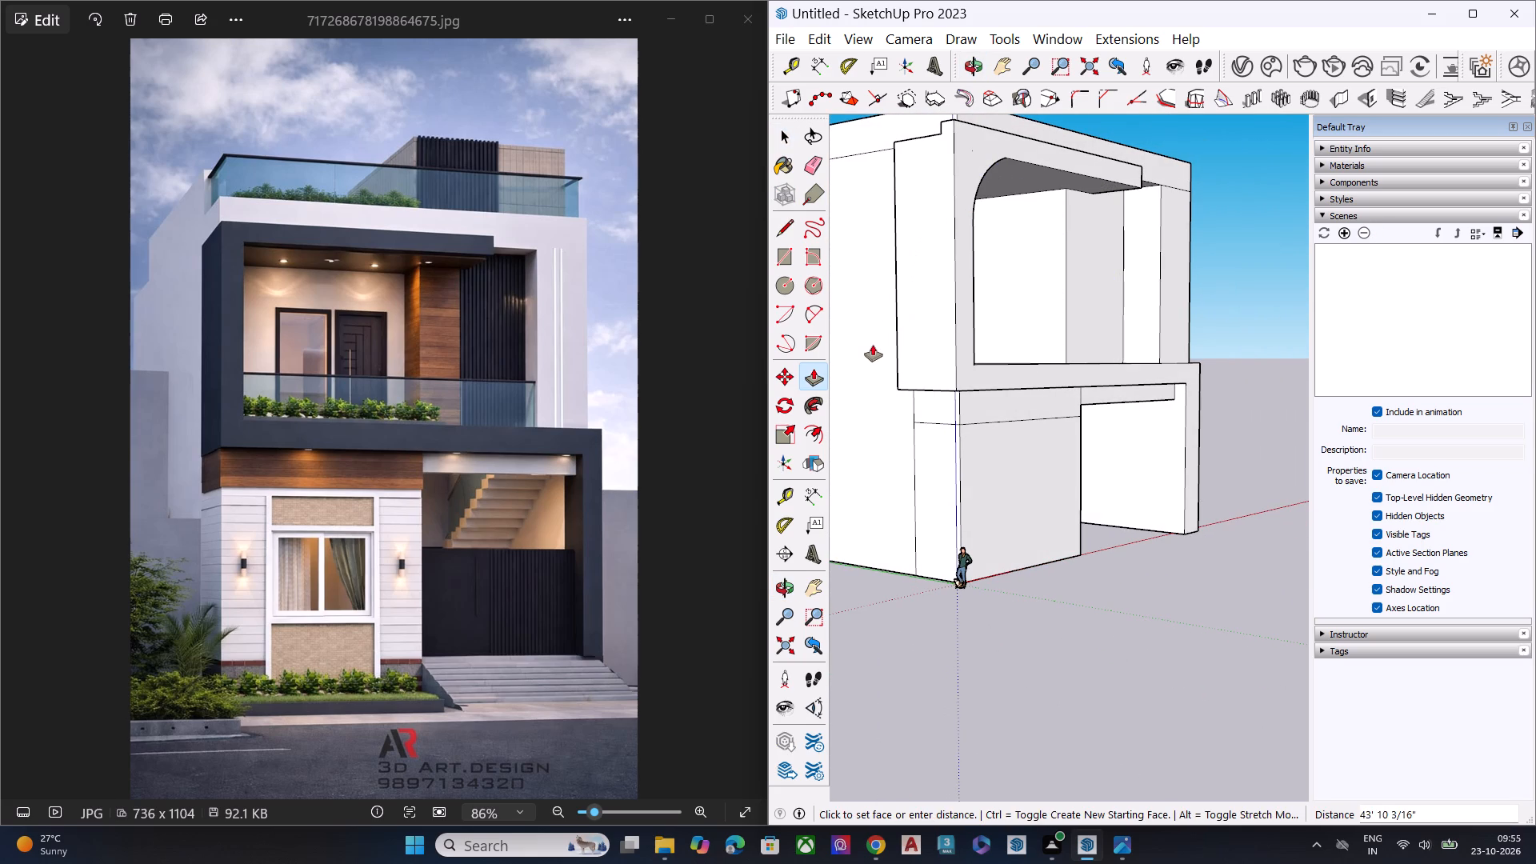
pyautogui.click(863, 350)
pyautogui.press('space')
# Pull the balcony recess's back wall forward about 30' to make the recess shallower.
pyautogui.moveTo(1067, 285); pyautogui.dragTo(639, 285, button='middle')
pyautogui.moveTo(1006, 278); pyautogui.dragTo(1047, 292, button='middle')
pyautogui.click(1014, 286)
pyautogui.press('p')
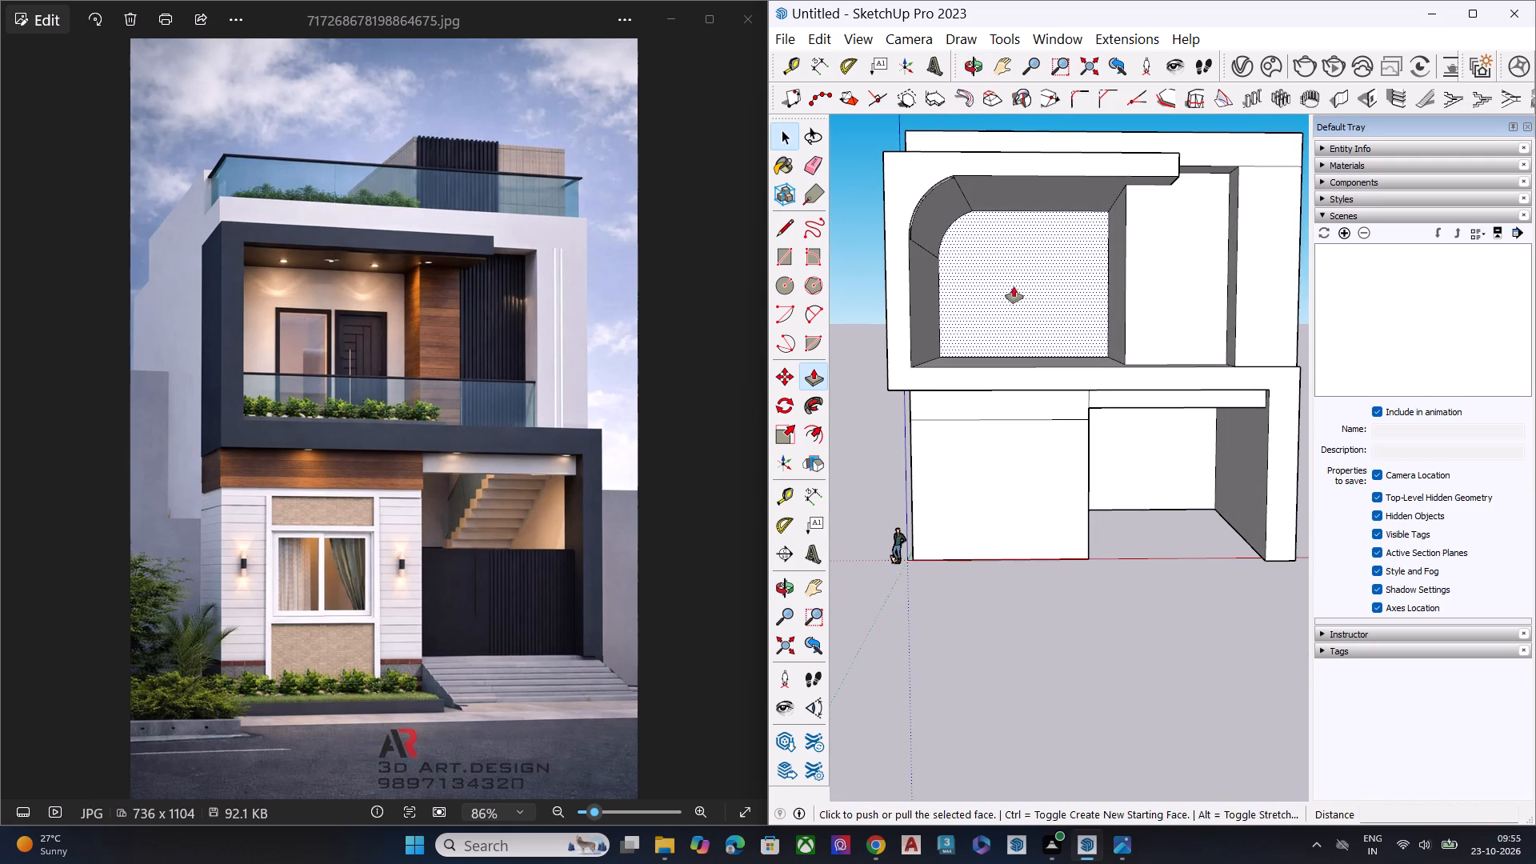
pyautogui.click(1014, 286)
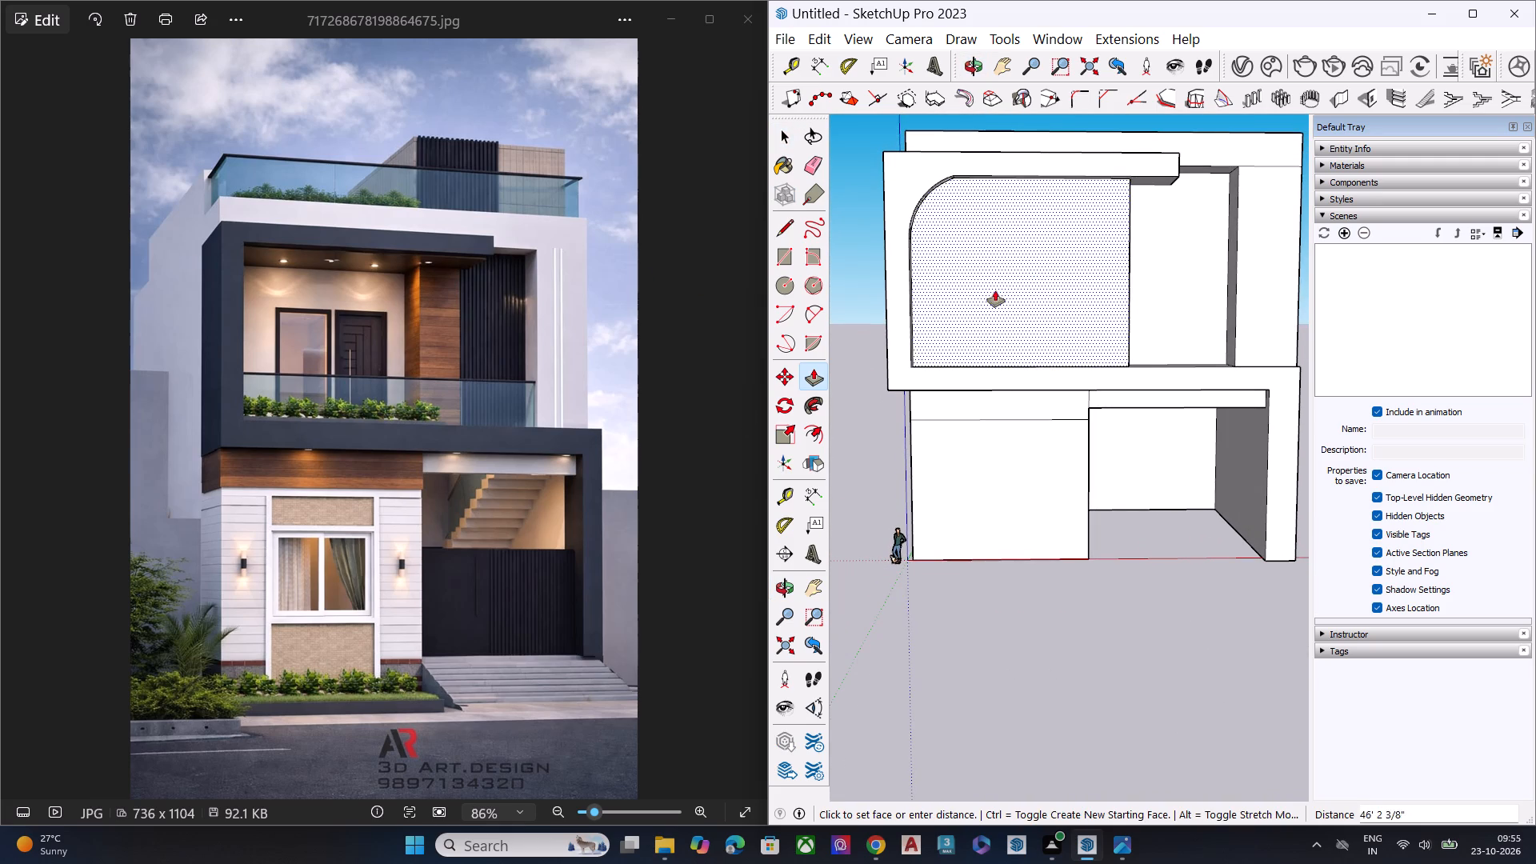
pyautogui.moveTo(1000, 275); pyautogui.dragTo(1334, 426, button='middle')
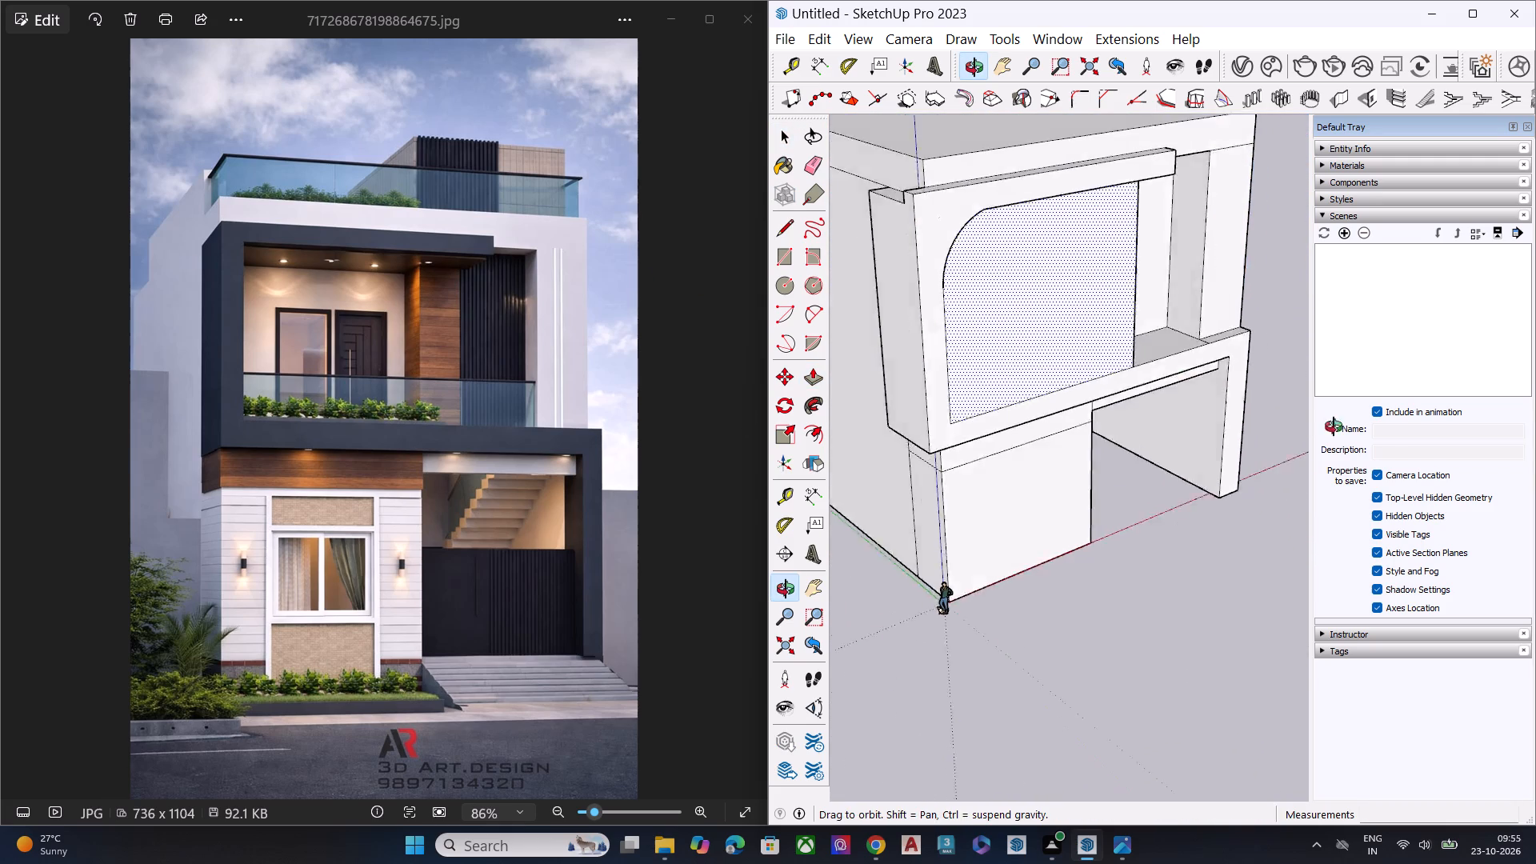
pyautogui.moveTo(1334, 426); pyautogui.dragTo(1408, 423, button='middle')
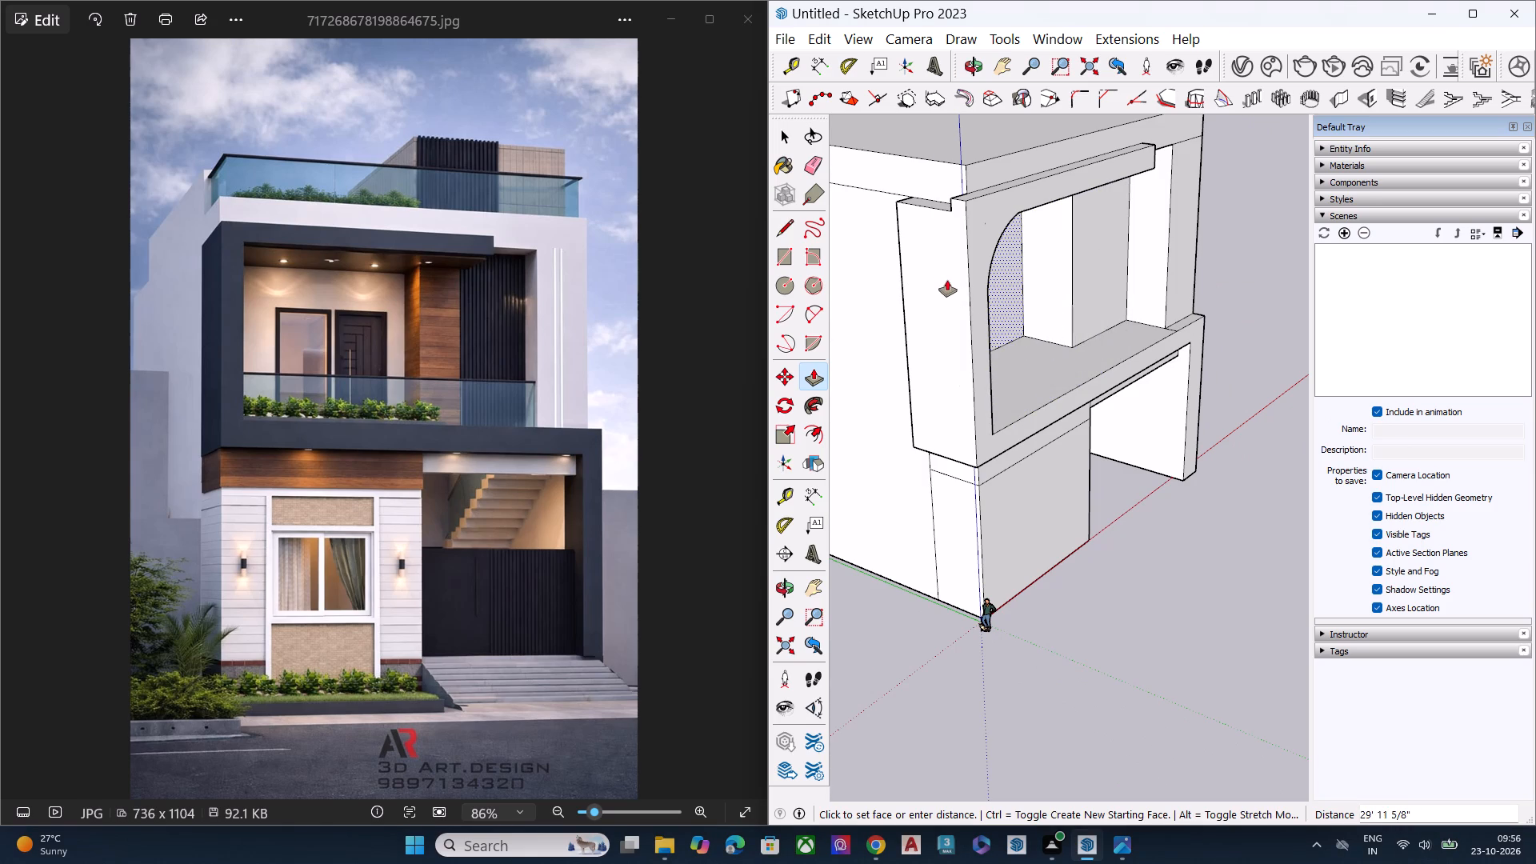
pyautogui.click(947, 280)
pyautogui.press('space')
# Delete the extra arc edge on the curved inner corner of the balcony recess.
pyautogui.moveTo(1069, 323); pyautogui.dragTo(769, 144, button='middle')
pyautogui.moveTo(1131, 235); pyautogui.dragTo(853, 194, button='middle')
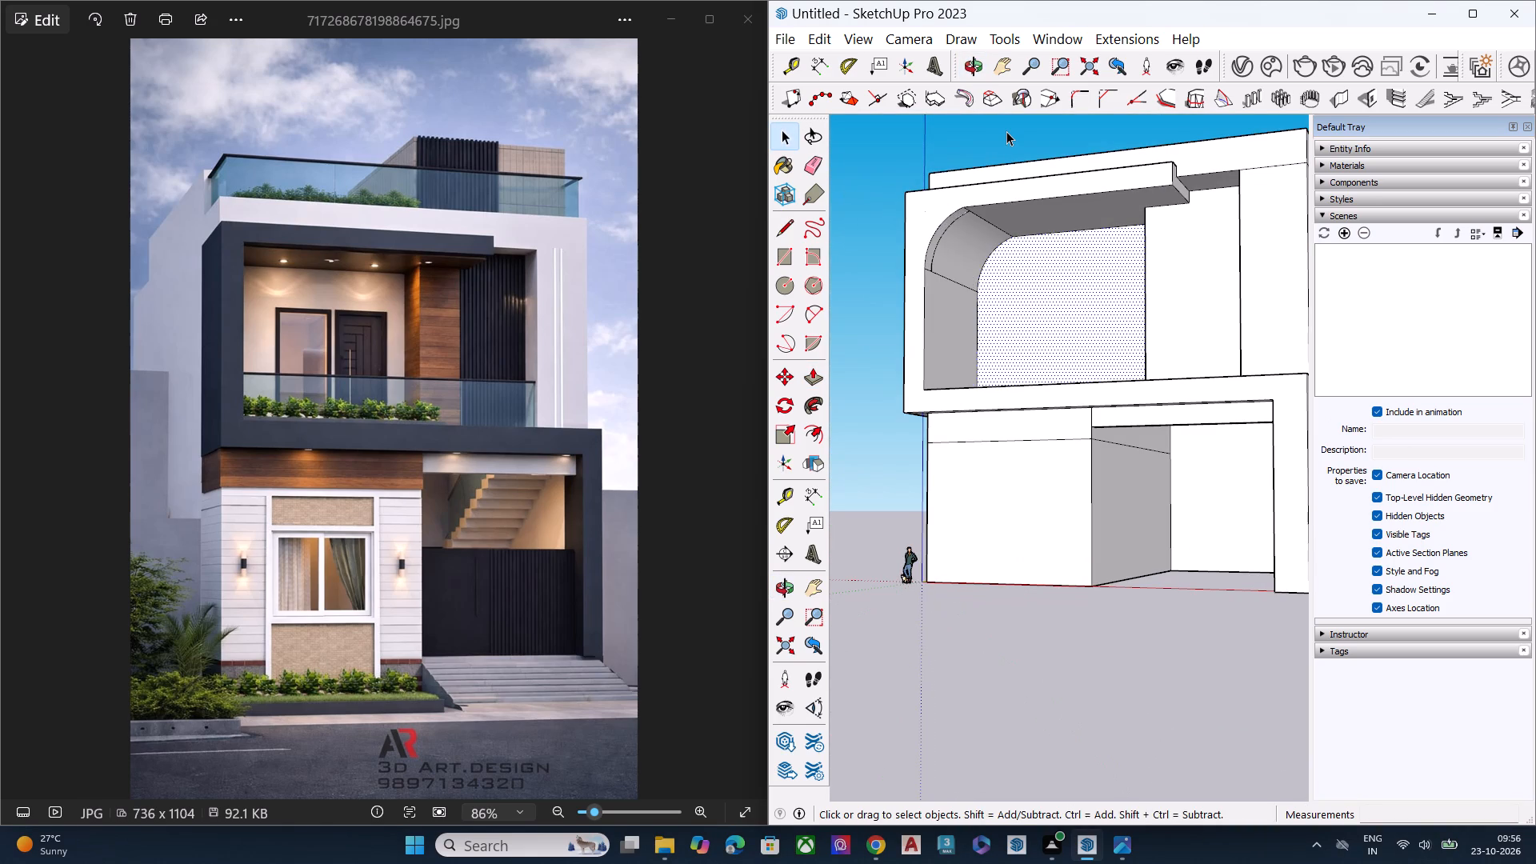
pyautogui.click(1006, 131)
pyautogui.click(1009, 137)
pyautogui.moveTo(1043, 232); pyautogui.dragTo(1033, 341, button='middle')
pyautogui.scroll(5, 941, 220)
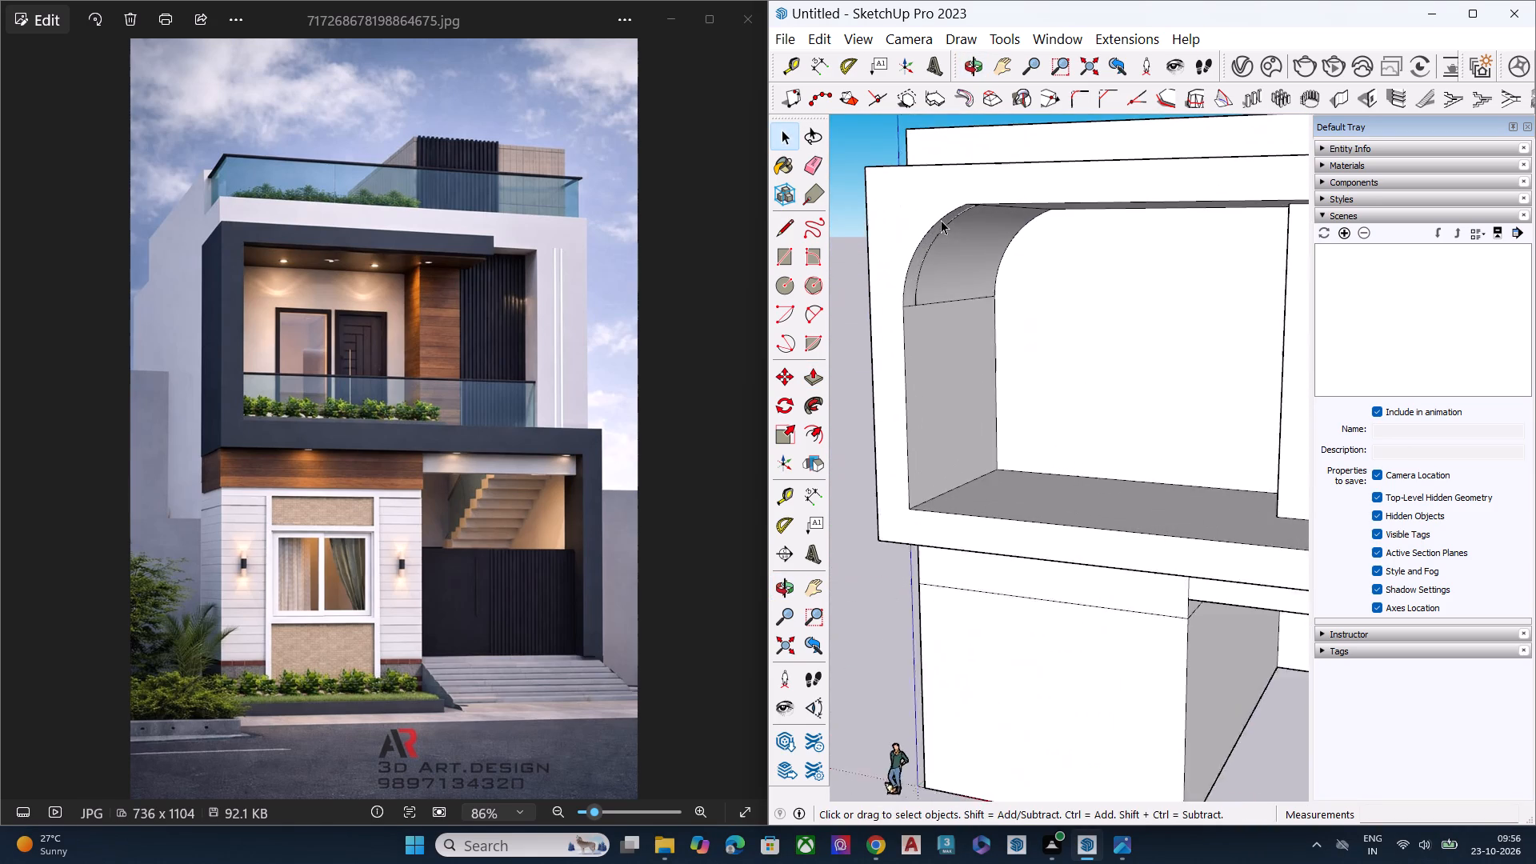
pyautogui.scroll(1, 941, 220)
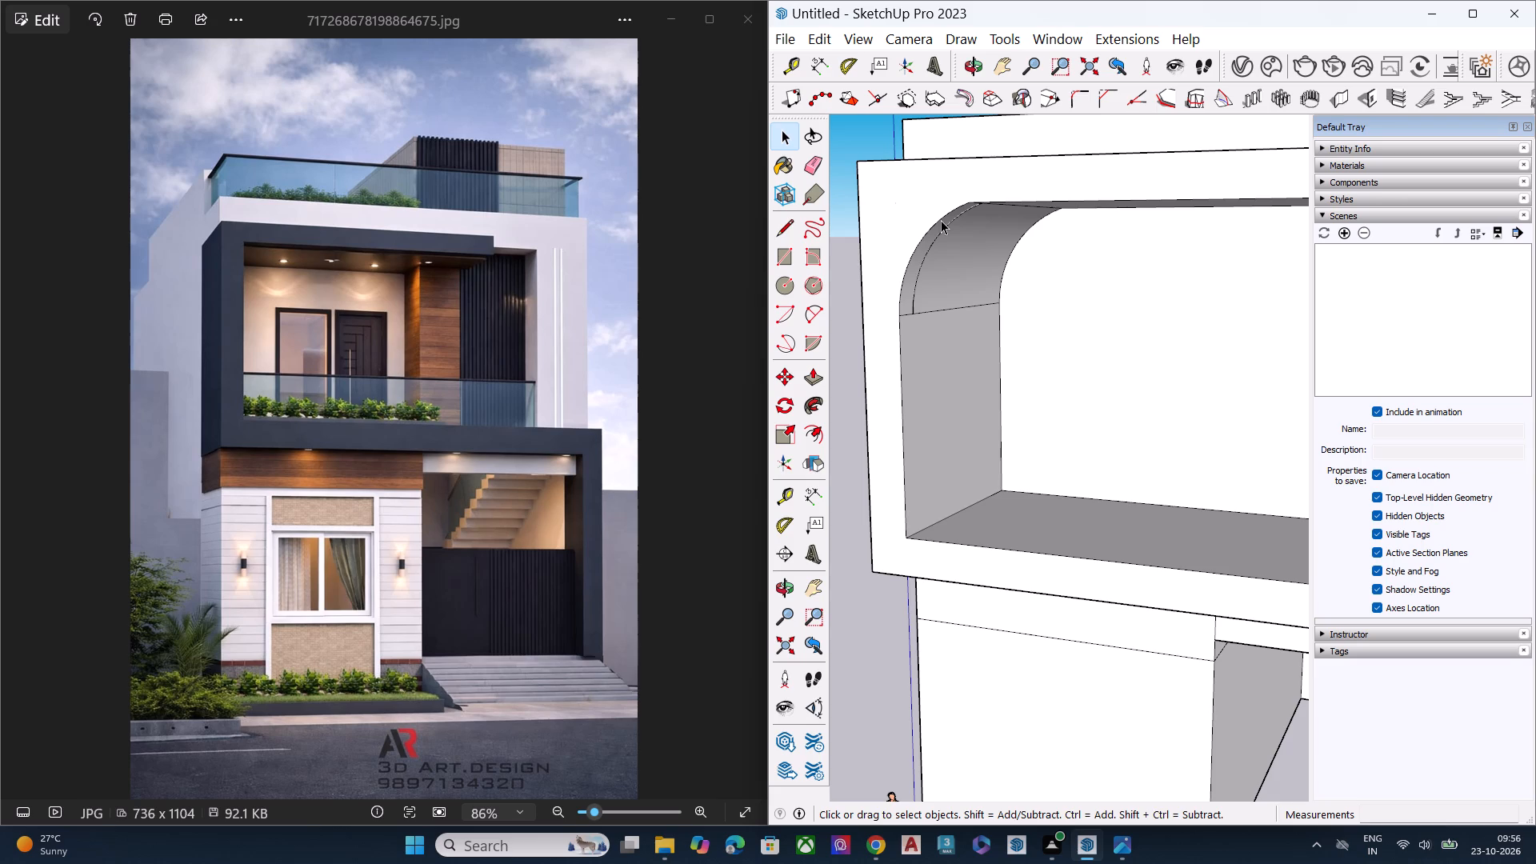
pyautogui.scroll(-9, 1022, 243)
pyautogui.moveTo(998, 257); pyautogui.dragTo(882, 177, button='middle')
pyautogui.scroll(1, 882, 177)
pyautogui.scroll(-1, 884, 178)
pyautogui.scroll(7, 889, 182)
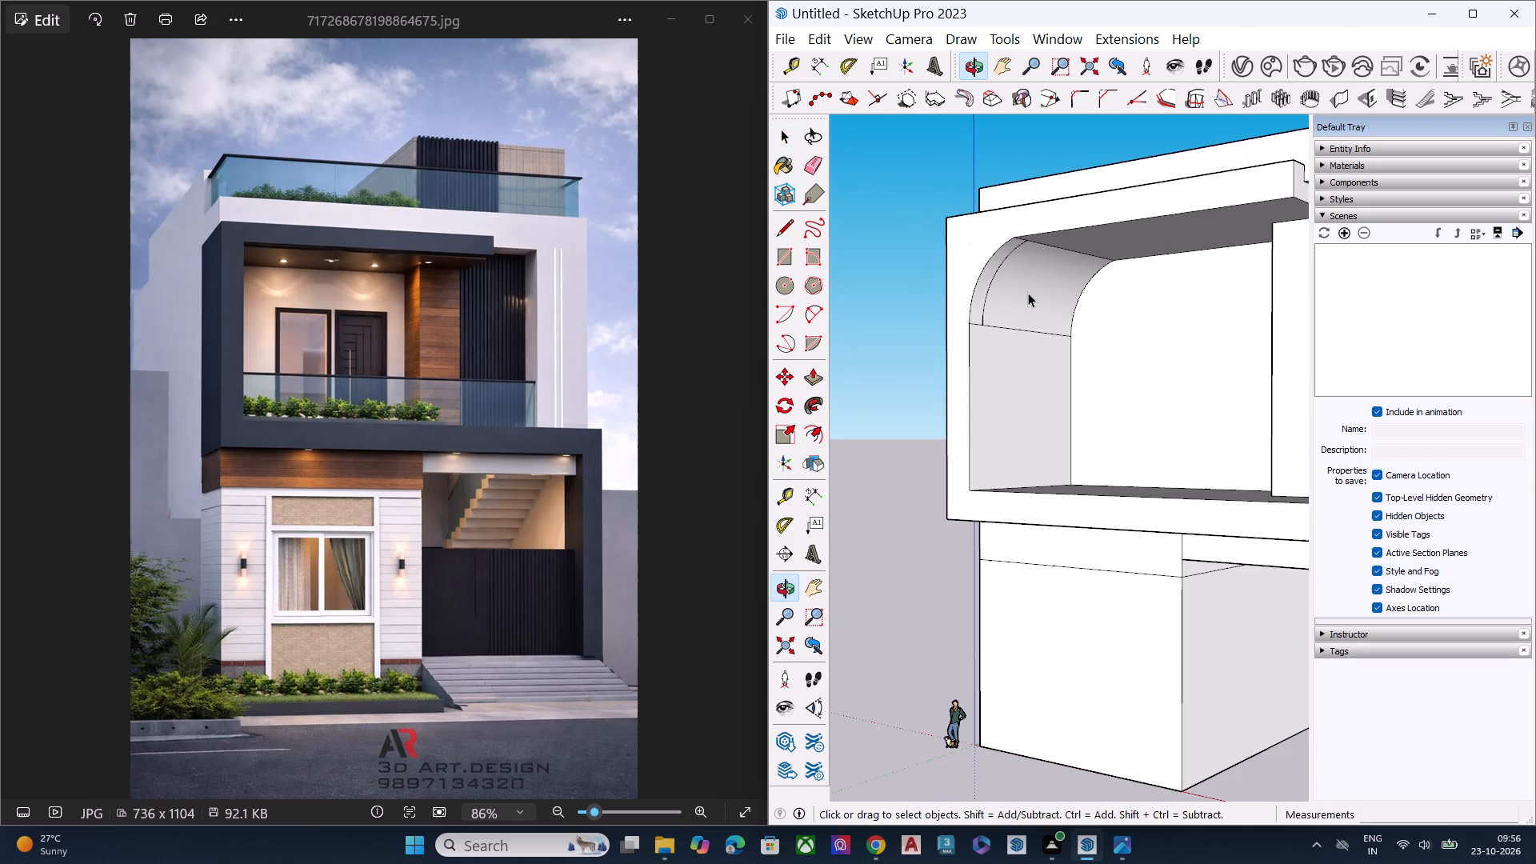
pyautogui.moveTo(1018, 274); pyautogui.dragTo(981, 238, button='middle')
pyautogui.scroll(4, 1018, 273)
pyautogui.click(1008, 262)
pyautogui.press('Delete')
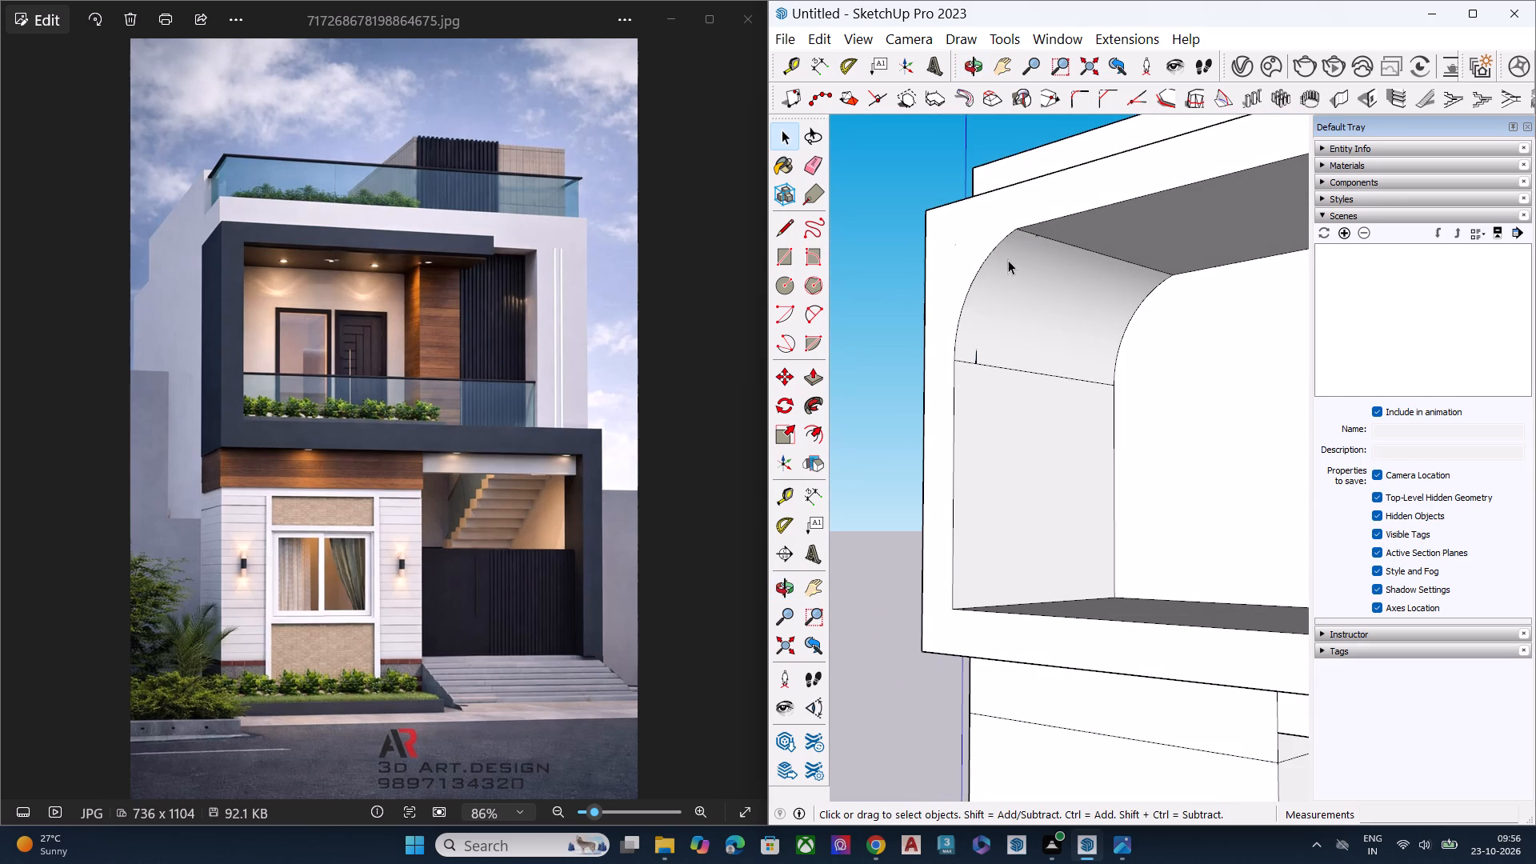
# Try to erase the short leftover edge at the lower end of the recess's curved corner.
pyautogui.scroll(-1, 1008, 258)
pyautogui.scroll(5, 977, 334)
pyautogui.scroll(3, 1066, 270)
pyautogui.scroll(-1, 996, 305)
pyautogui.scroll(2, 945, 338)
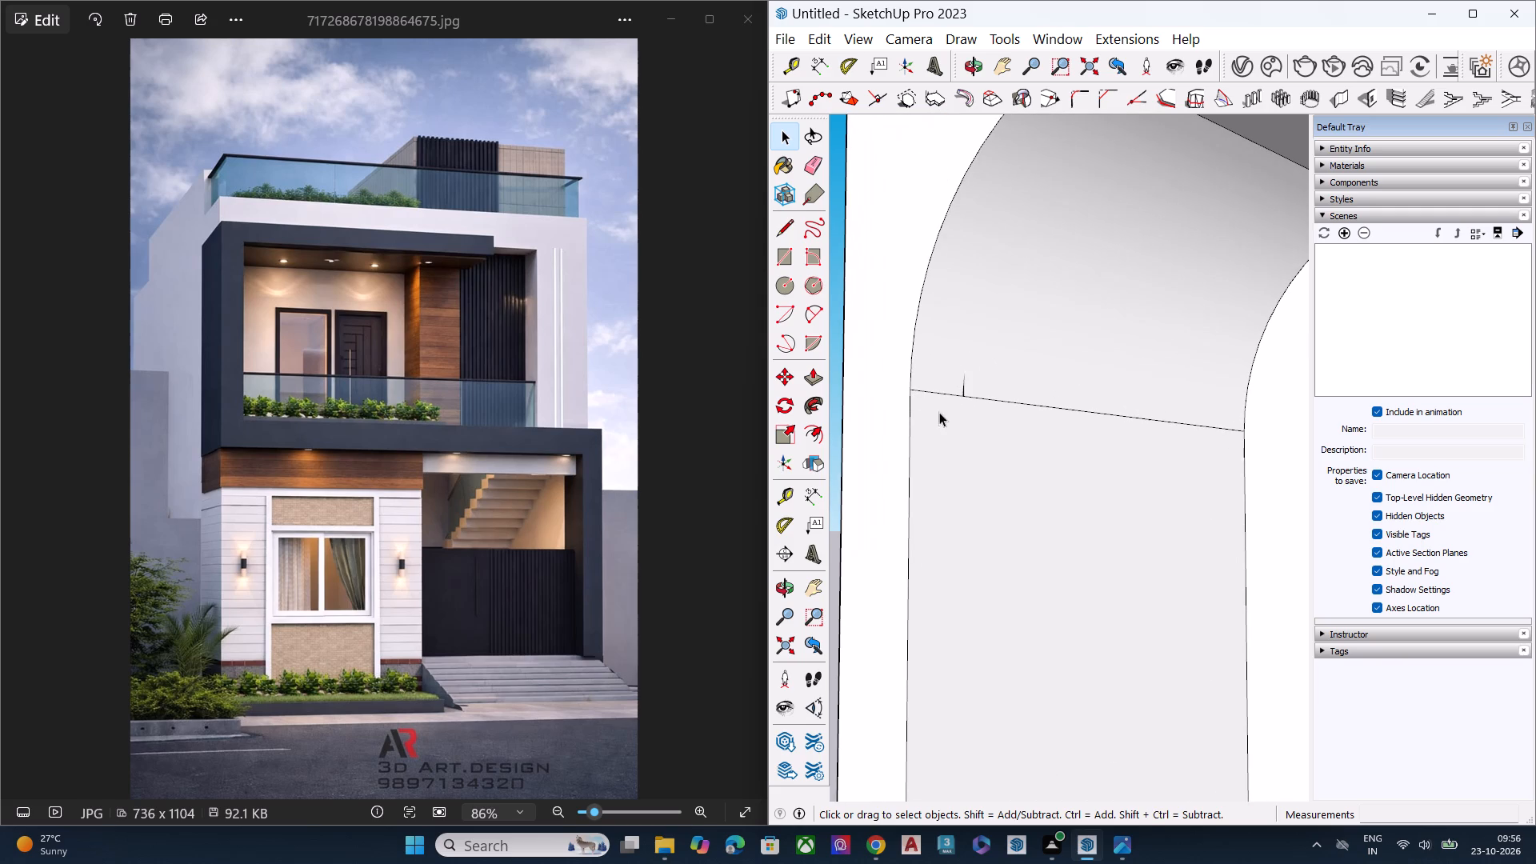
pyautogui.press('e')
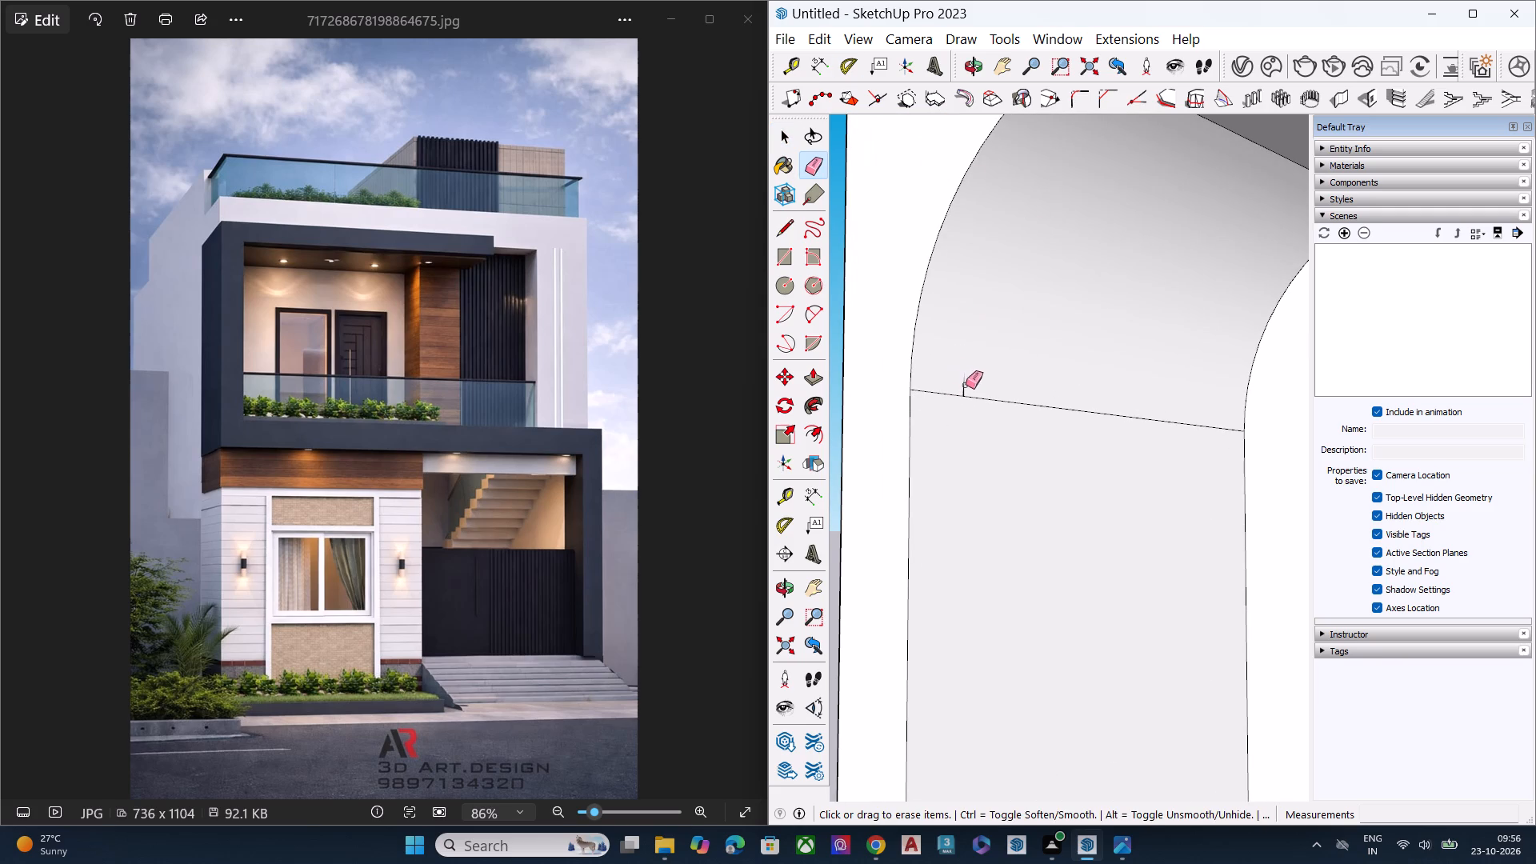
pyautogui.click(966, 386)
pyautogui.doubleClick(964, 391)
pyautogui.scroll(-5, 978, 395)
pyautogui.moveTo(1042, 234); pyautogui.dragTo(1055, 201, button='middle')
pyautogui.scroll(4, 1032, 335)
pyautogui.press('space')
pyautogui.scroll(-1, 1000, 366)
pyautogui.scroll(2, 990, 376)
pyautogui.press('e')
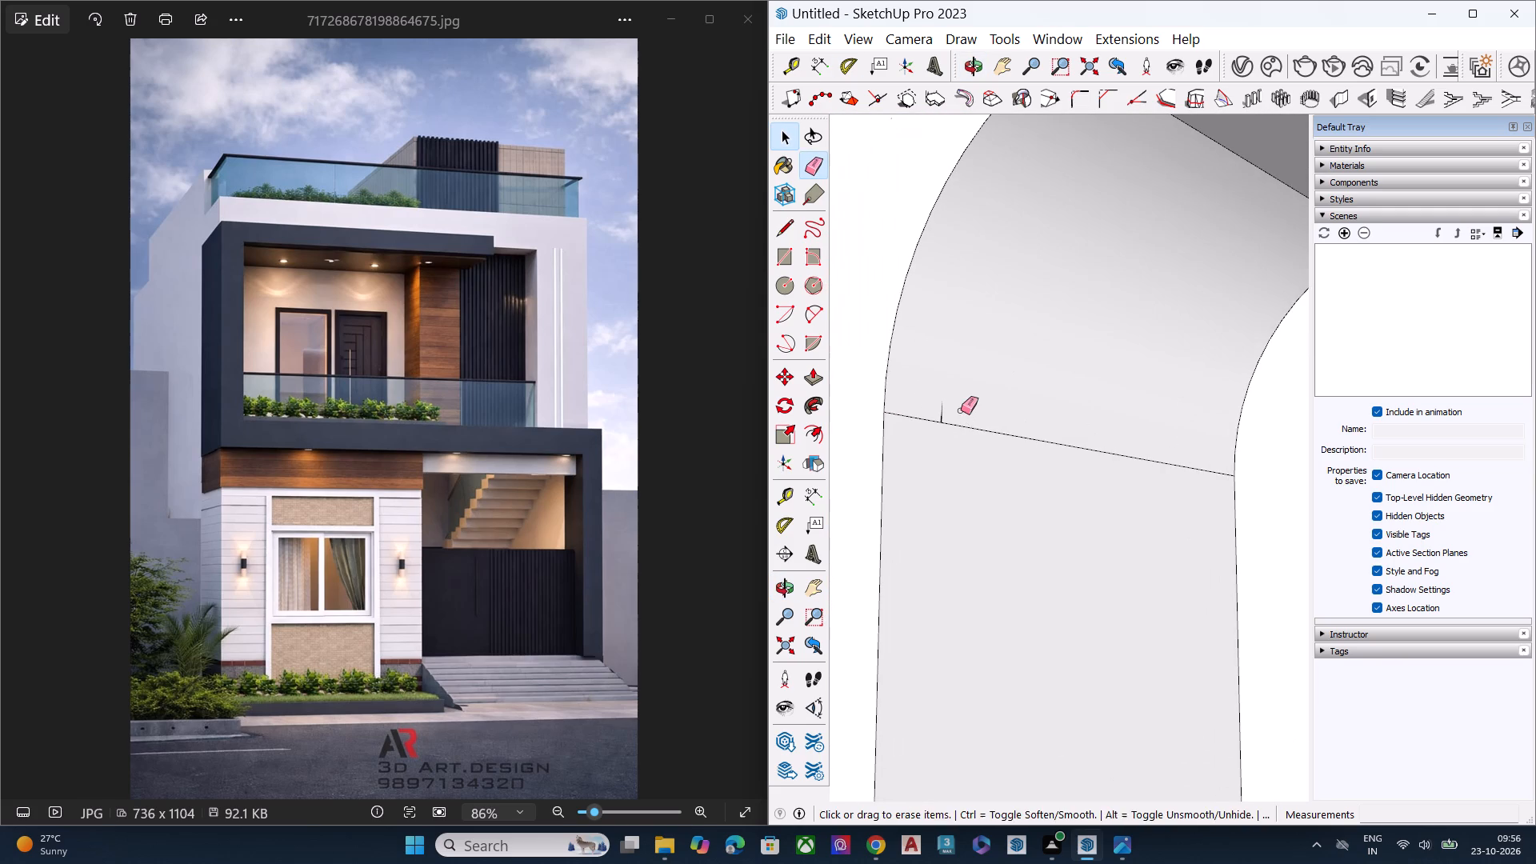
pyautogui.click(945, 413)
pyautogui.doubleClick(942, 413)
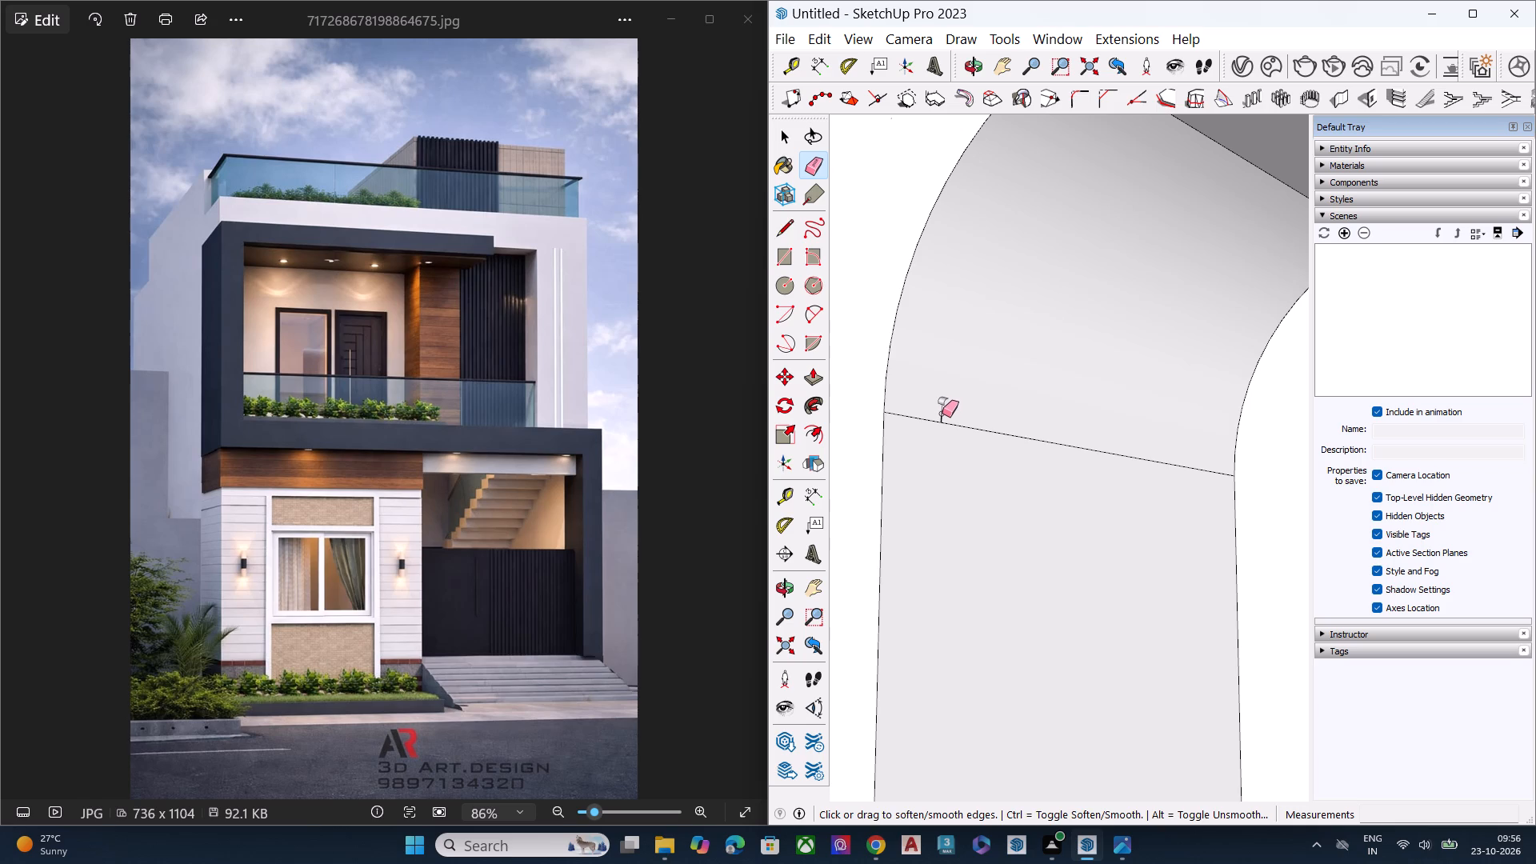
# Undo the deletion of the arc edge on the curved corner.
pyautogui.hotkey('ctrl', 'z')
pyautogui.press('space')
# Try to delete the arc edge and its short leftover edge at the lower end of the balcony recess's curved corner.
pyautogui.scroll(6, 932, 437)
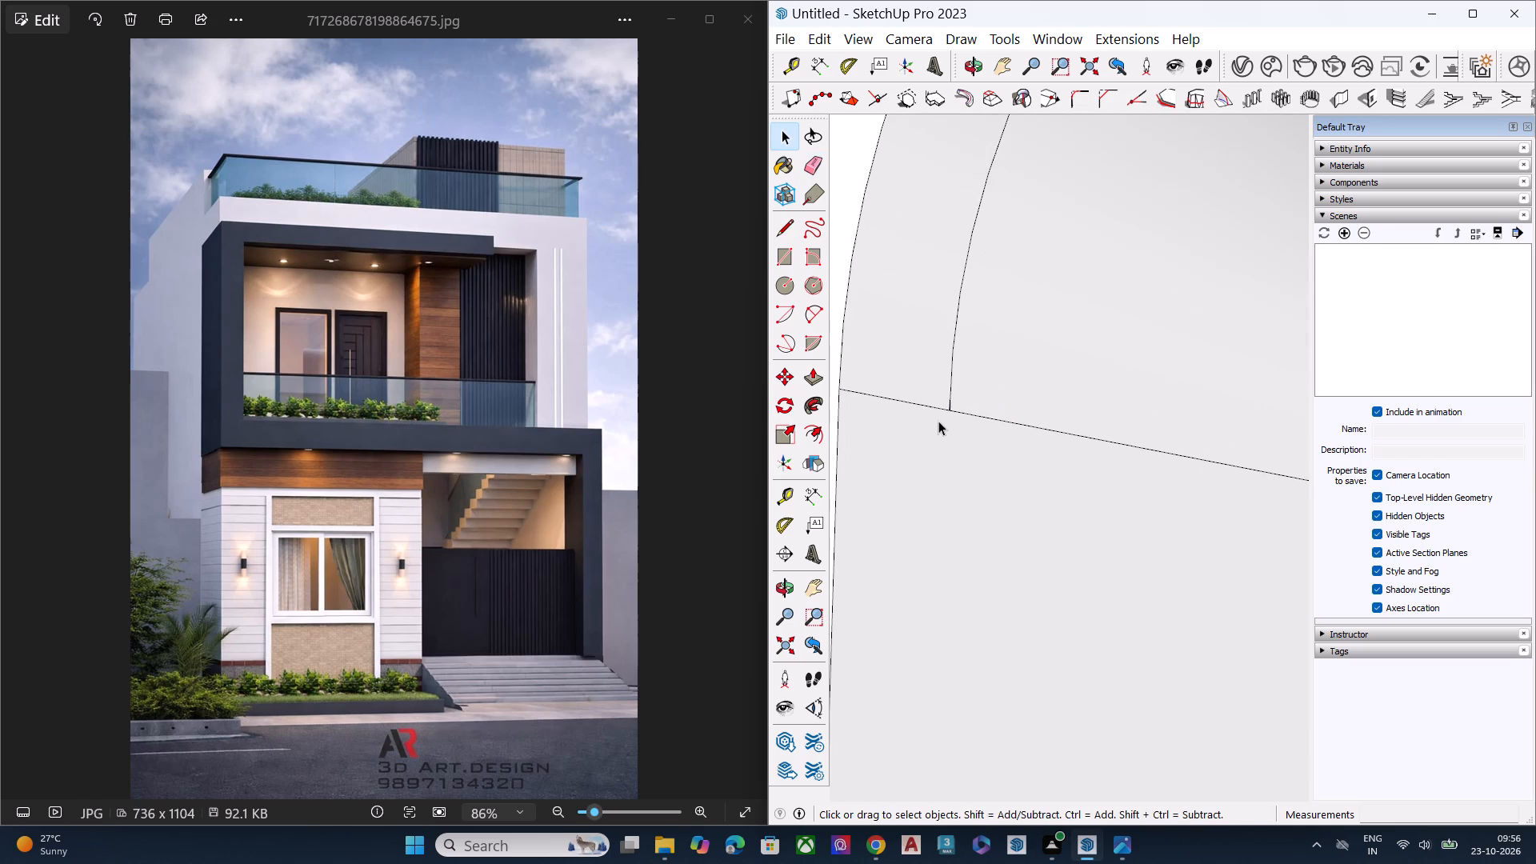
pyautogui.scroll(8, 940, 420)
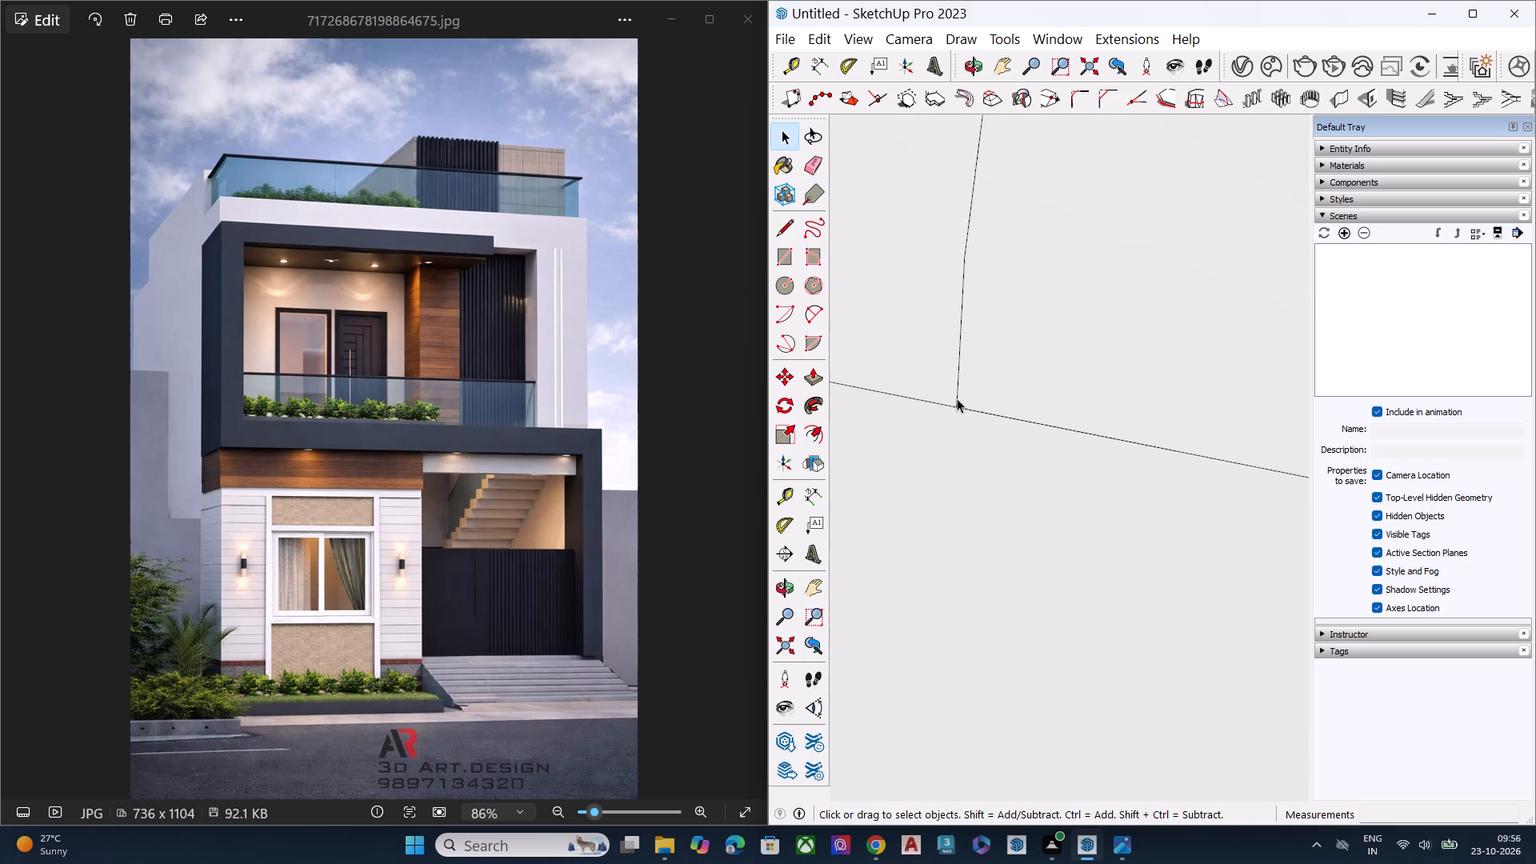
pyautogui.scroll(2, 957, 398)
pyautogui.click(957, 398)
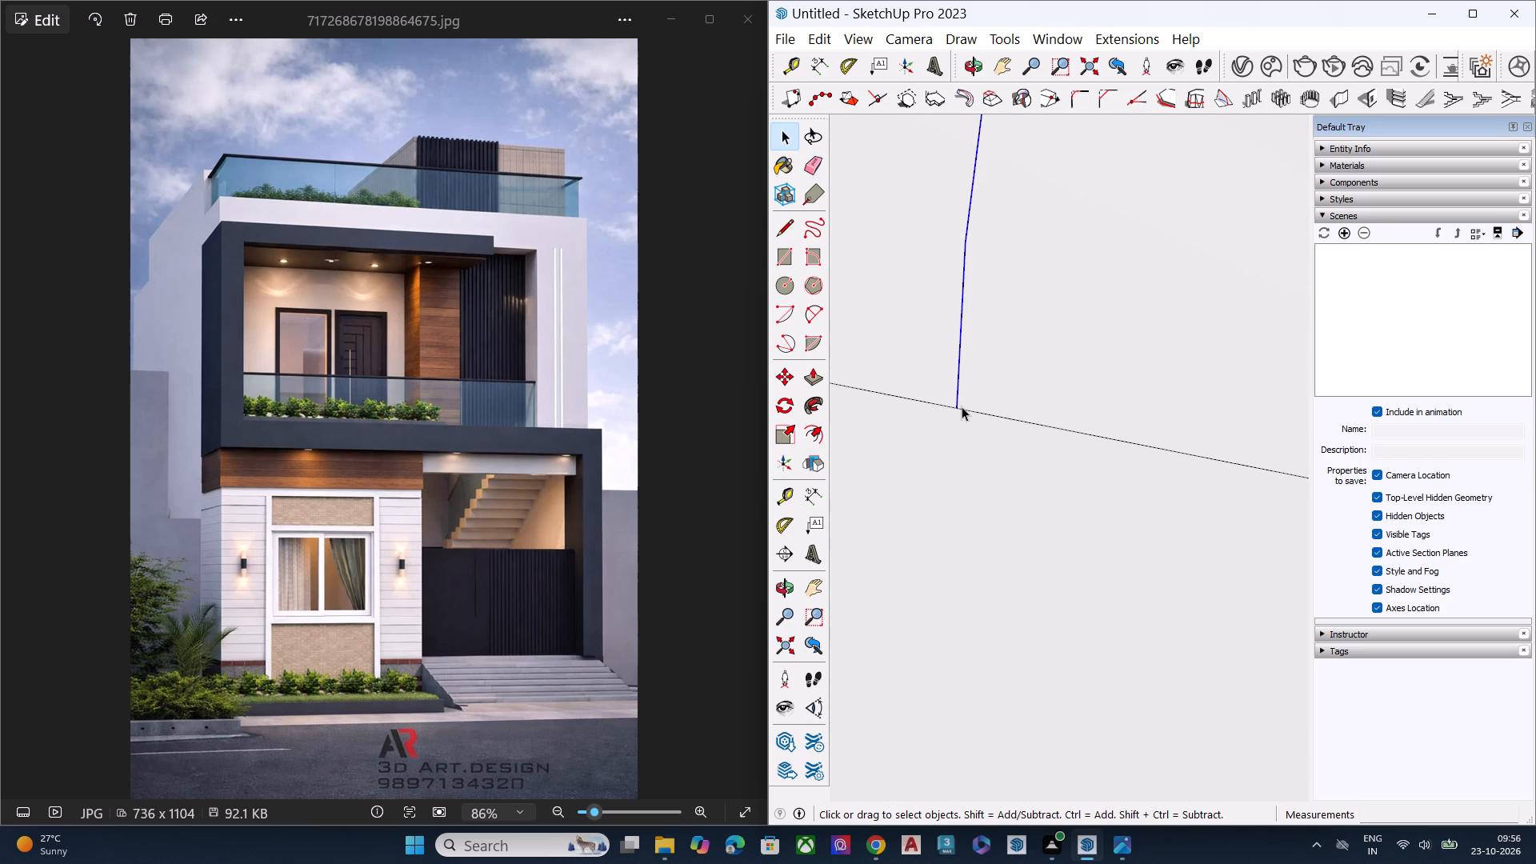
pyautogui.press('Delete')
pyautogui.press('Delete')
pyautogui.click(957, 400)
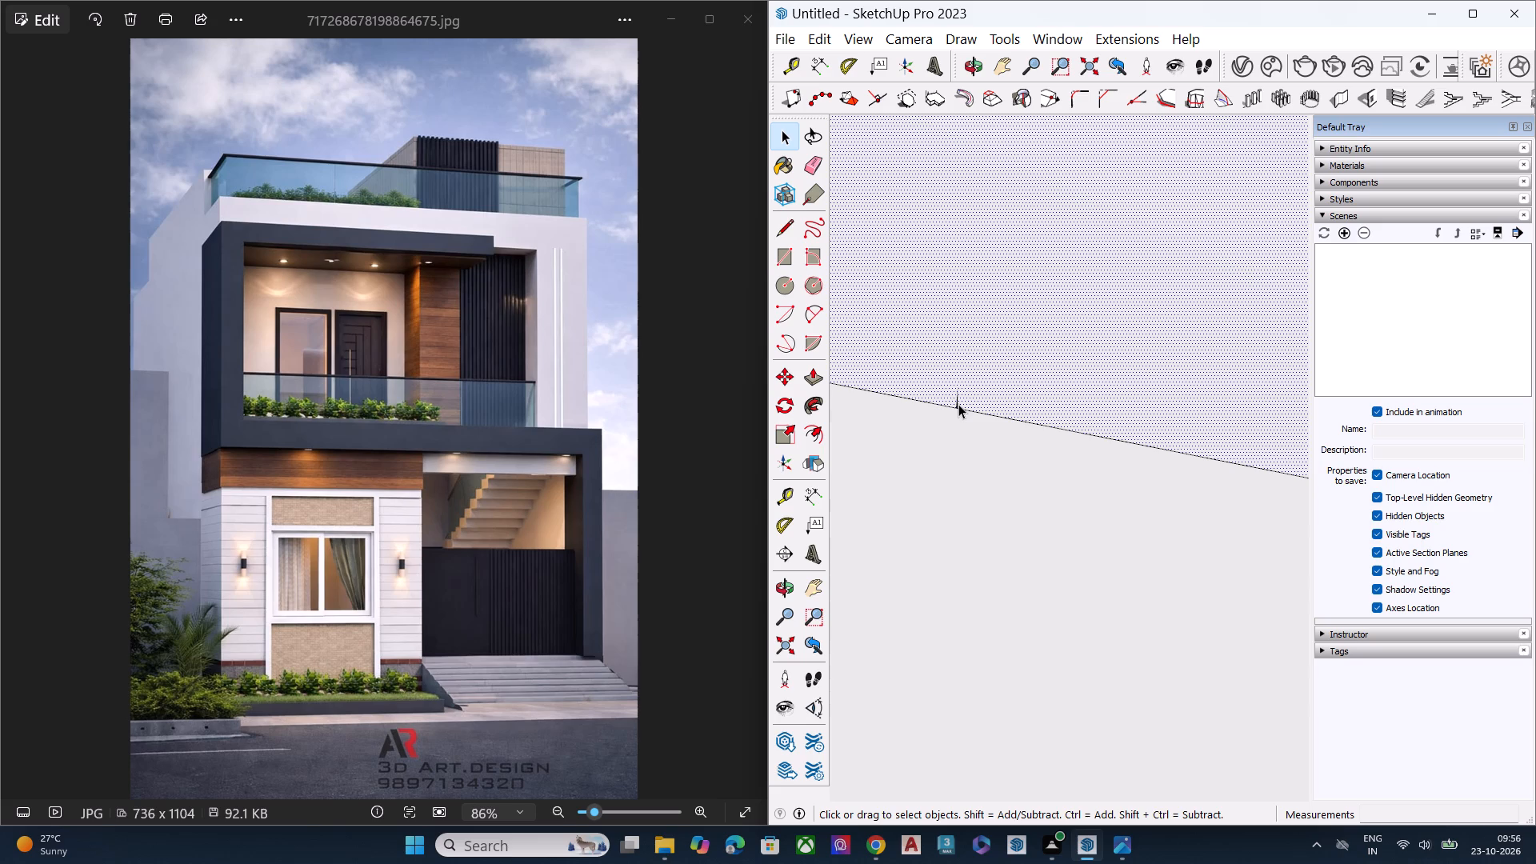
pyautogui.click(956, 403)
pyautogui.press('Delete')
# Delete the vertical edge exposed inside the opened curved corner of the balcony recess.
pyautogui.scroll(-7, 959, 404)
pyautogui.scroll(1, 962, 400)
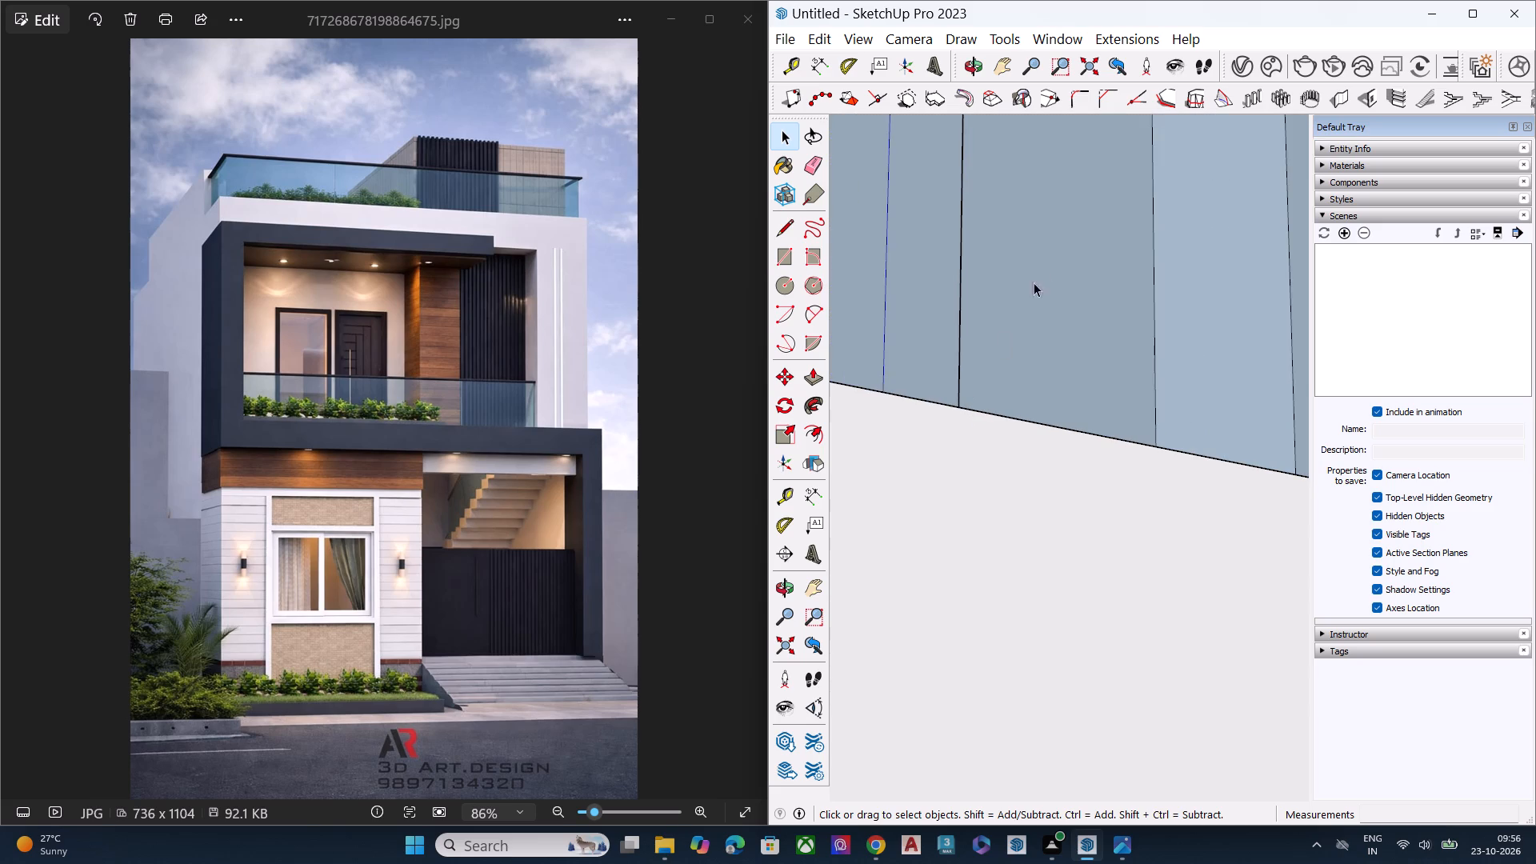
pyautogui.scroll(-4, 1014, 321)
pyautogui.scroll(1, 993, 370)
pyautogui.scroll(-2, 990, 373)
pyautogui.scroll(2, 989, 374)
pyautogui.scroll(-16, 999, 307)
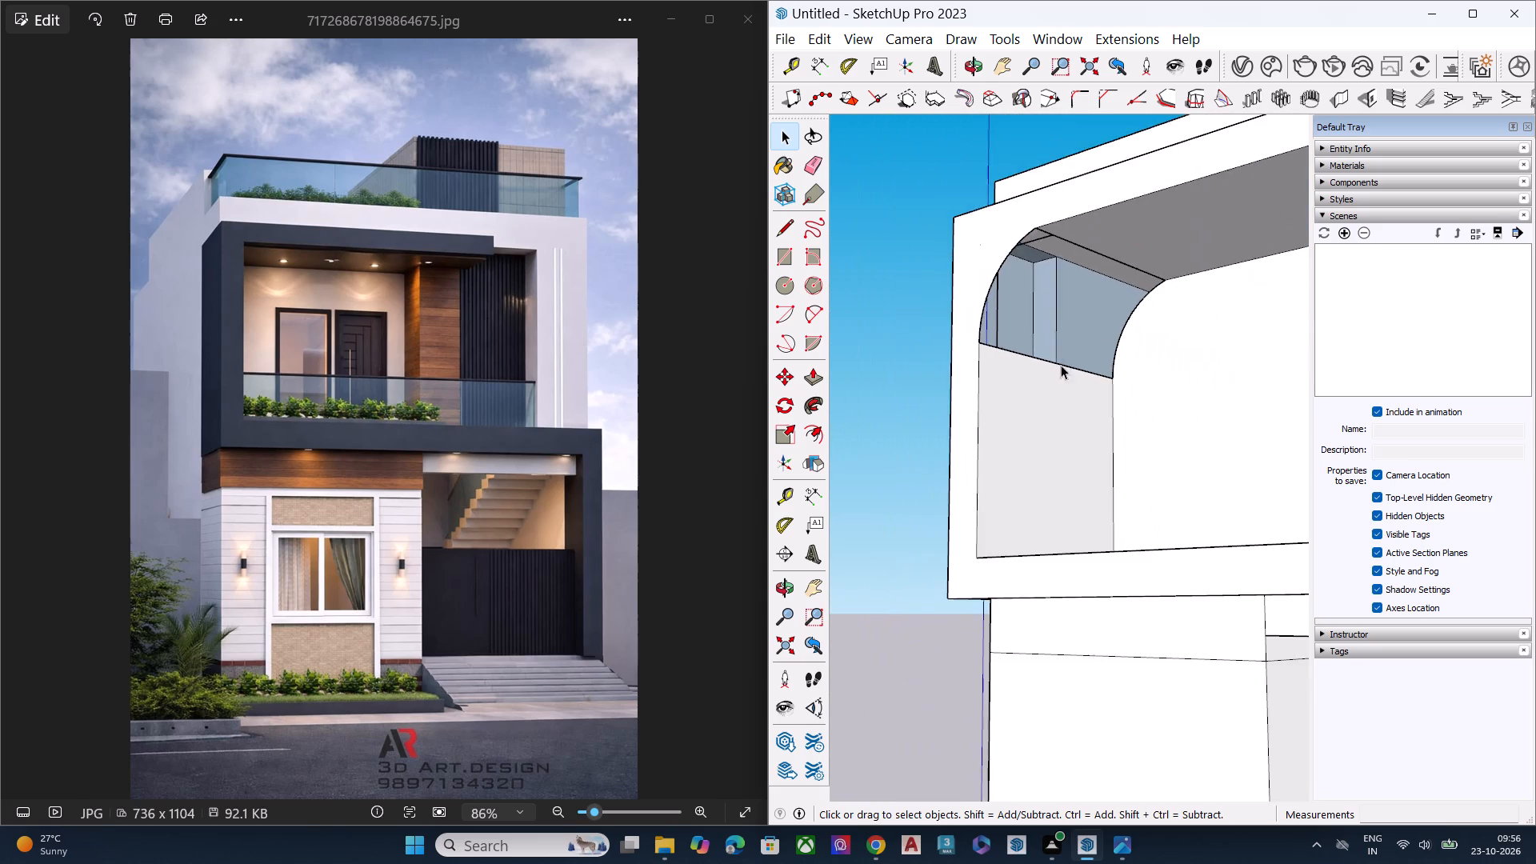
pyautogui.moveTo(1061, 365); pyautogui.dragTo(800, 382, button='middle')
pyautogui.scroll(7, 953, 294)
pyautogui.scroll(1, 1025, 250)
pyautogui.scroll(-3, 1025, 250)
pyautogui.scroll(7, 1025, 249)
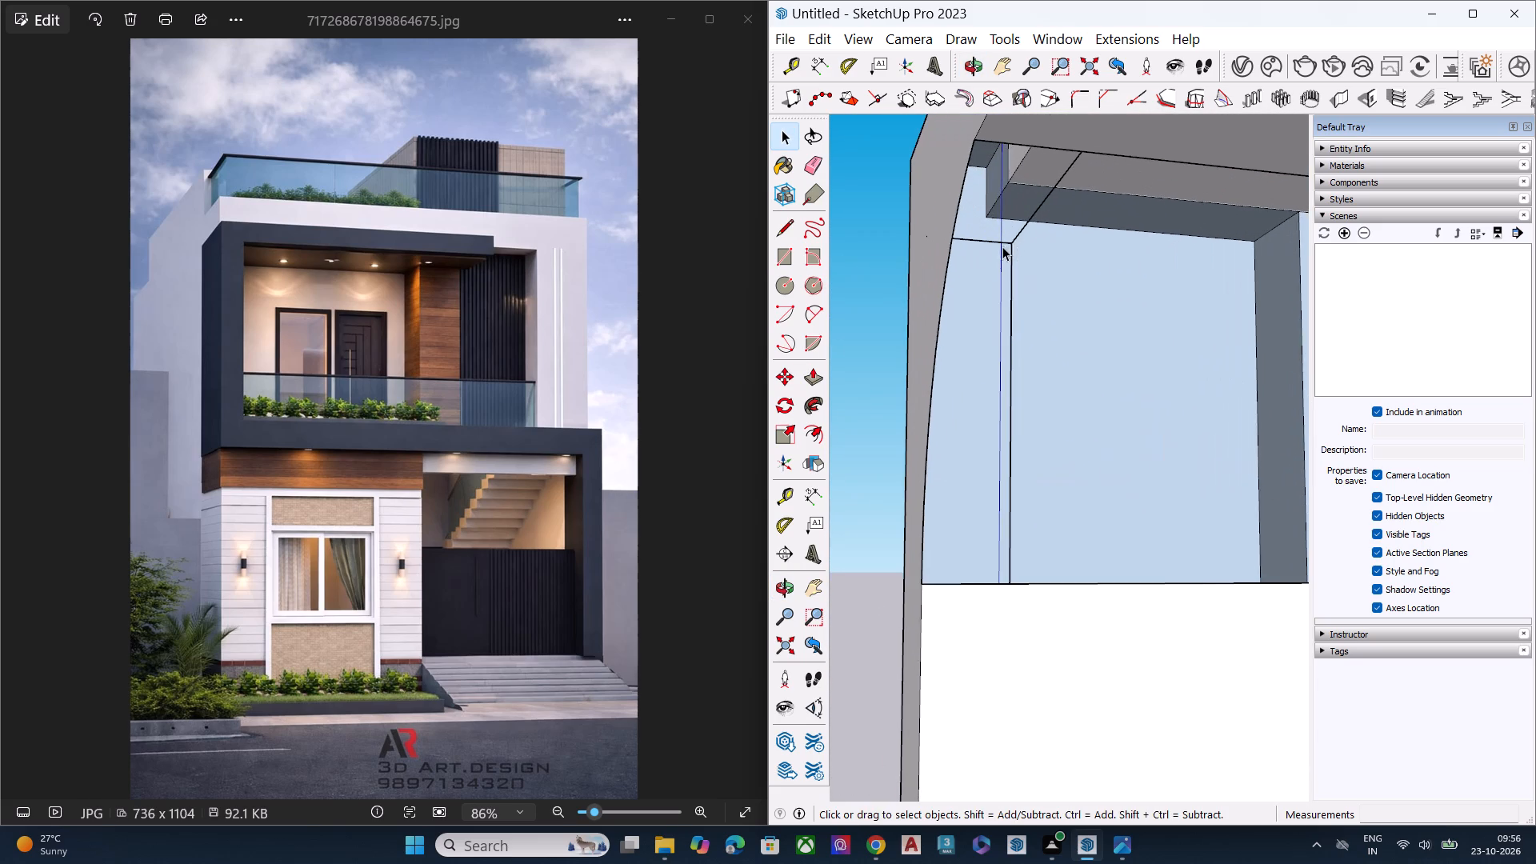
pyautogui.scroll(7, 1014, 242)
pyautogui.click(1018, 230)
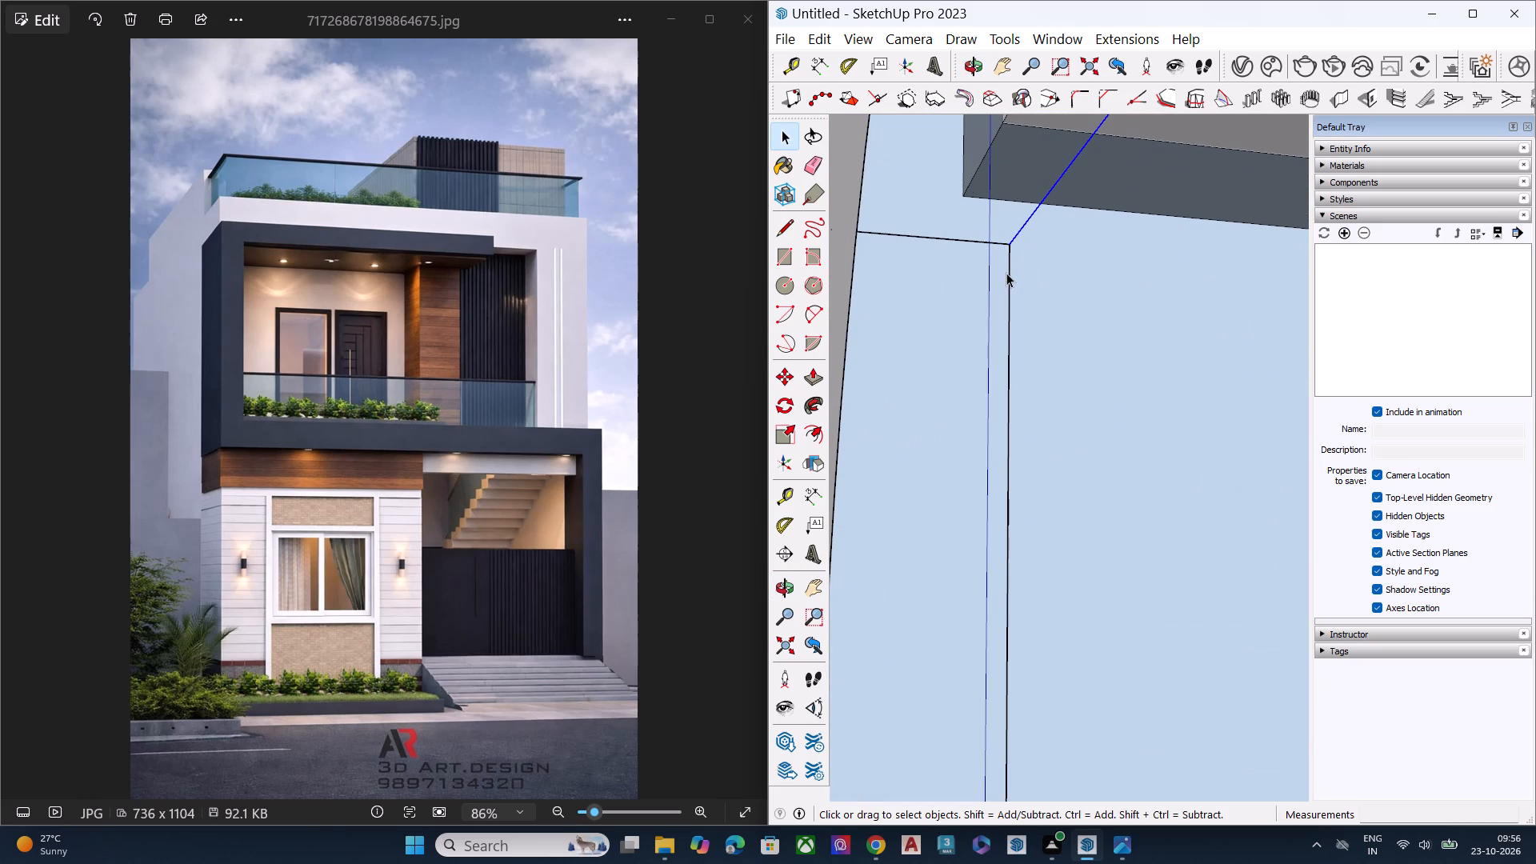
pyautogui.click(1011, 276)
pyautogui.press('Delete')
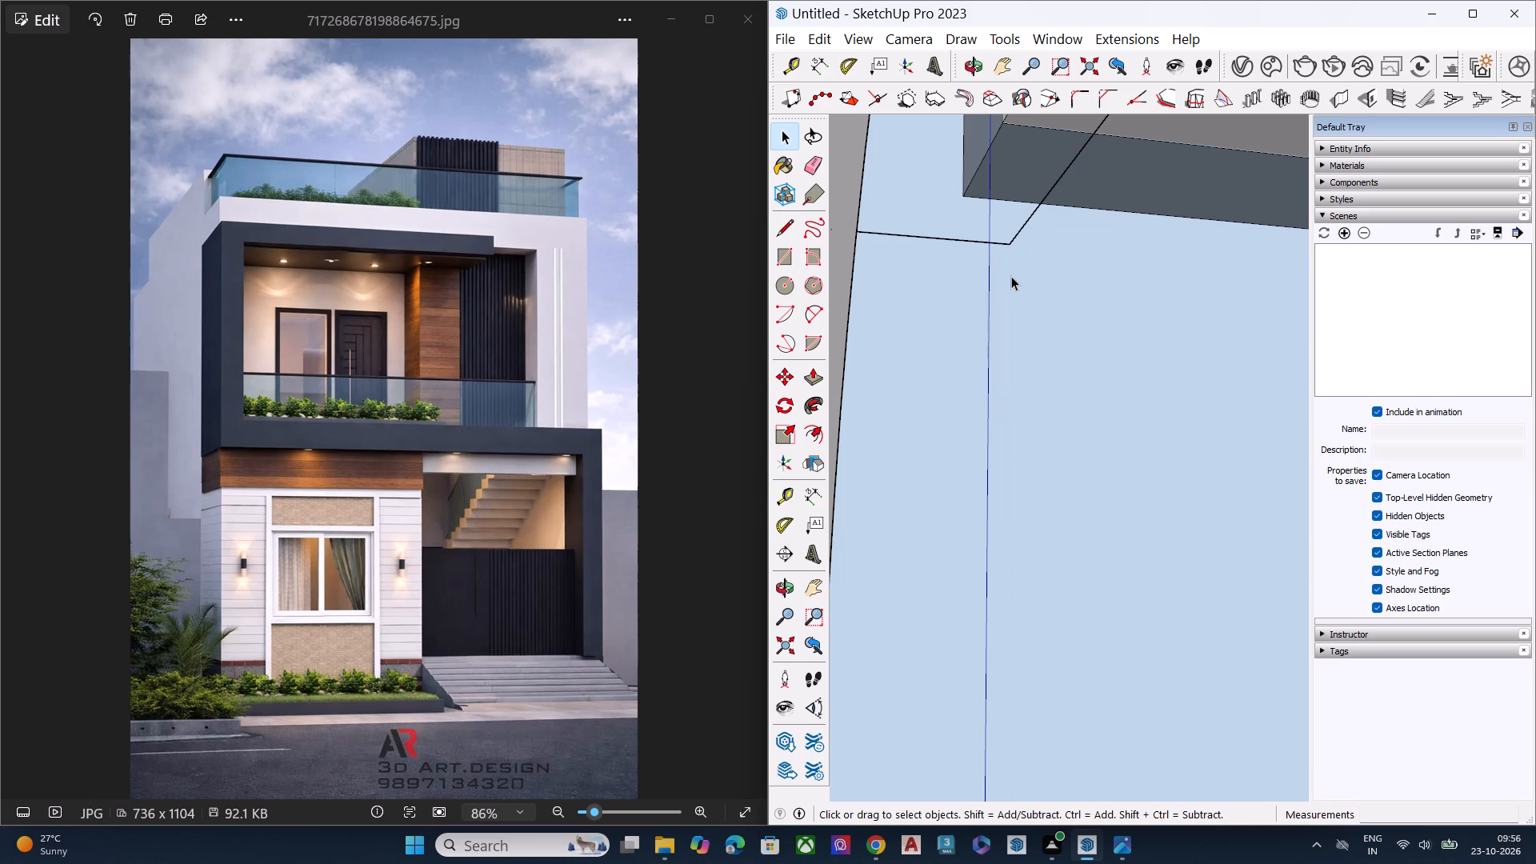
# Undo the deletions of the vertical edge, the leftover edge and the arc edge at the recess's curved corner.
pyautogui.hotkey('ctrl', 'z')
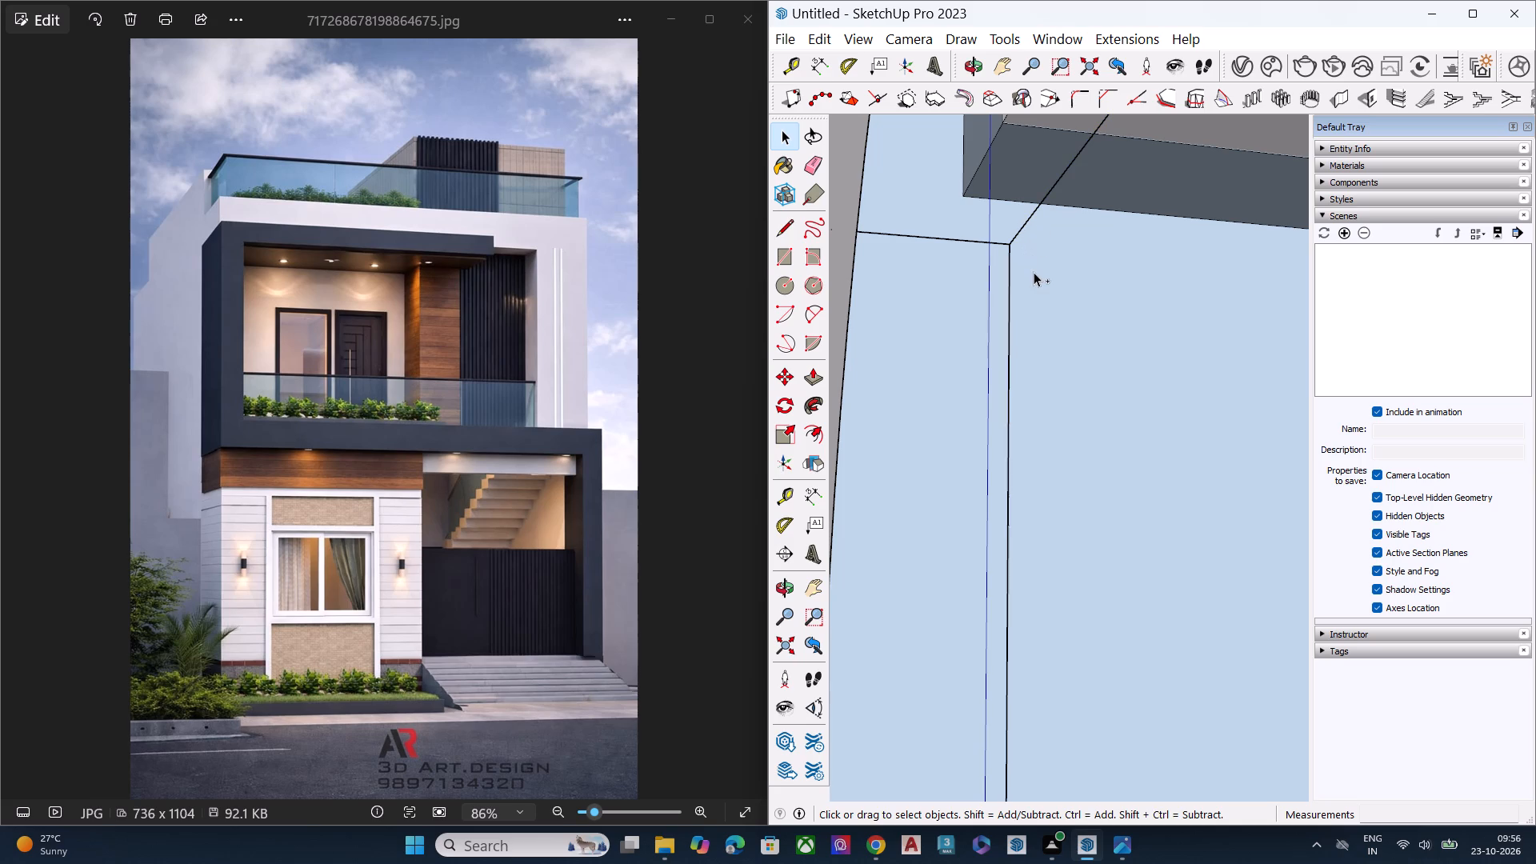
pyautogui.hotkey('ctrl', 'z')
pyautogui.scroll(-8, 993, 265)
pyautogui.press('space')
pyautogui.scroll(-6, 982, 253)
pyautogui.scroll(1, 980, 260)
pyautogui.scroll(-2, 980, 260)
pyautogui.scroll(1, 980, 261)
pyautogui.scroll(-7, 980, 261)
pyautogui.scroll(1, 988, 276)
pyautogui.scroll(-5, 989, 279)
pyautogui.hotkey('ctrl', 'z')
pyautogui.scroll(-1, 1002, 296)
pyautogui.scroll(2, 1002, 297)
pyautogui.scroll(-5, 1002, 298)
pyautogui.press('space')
# Examine the balcony recess and the forward wall panel beside it from several angles against the reference photo.
pyautogui.moveTo(1002, 320); pyautogui.dragTo(1176, 453, button='middle')
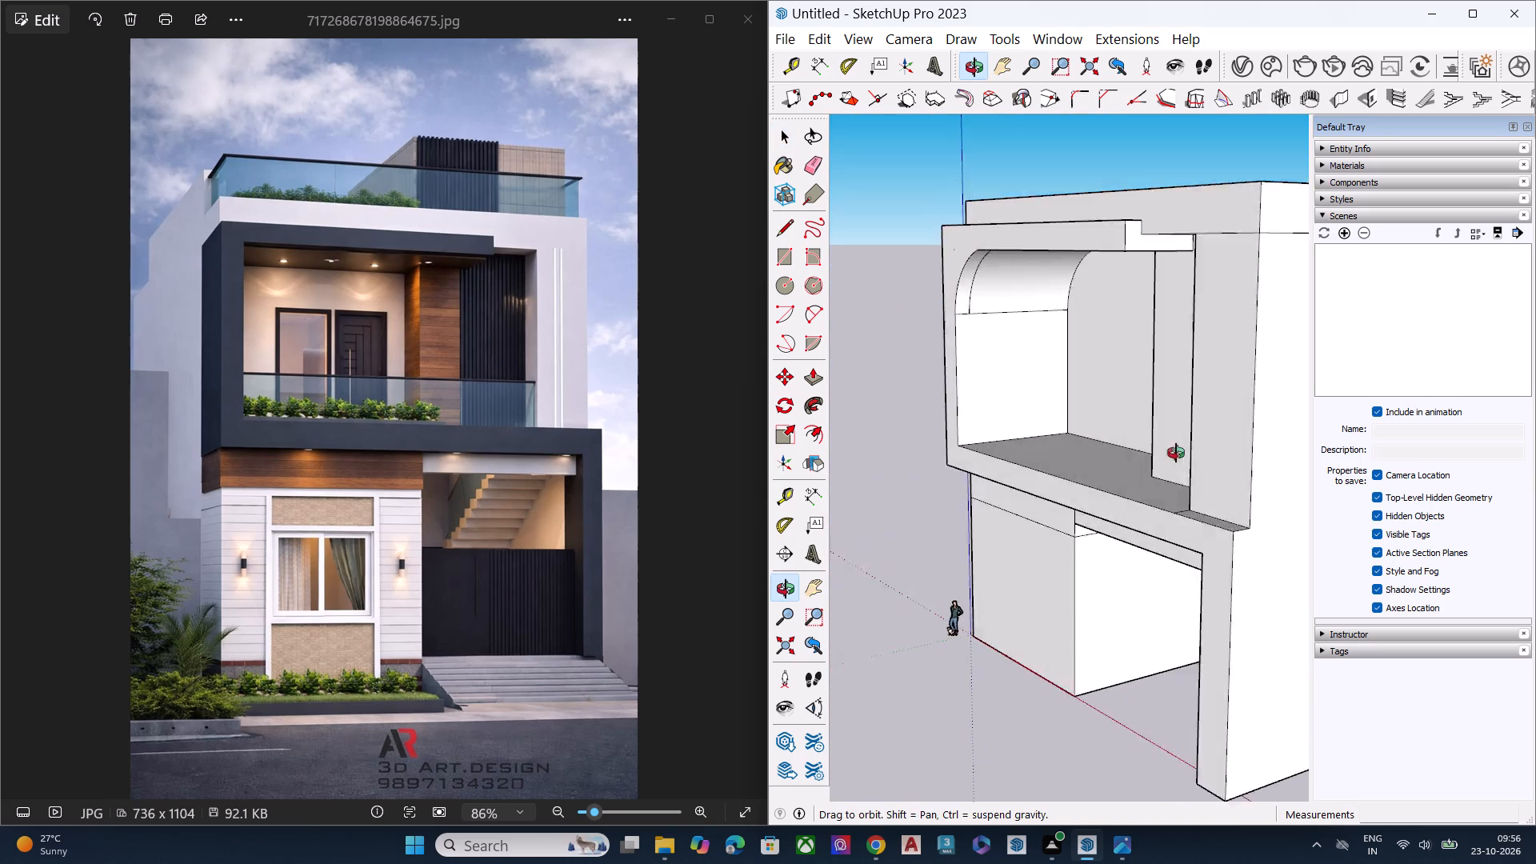
pyautogui.moveTo(1176, 453); pyautogui.dragTo(1402, 392, button='middle')
pyautogui.scroll(-7, 1101, 232)
pyautogui.moveTo(1085, 294); pyautogui.dragTo(1188, 279, button='middle')
pyautogui.scroll(1, 1164, 314)
pyautogui.scroll(-1, 1160, 317)
pyautogui.scroll(3, 1158, 317)
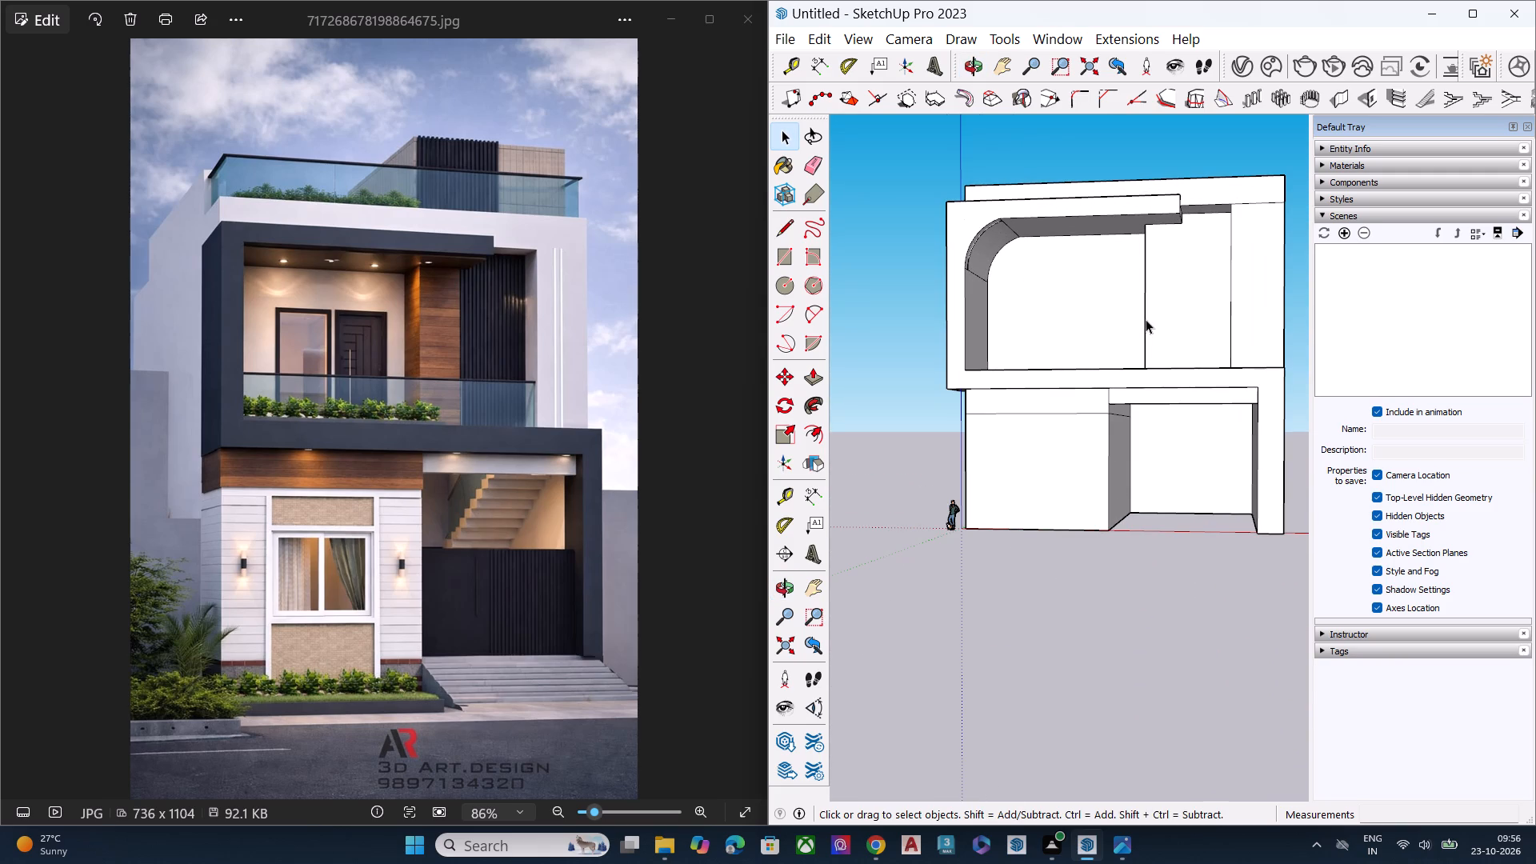
pyautogui.scroll(-7, 952, 238)
pyautogui.moveTo(1113, 279); pyautogui.dragTo(1178, 307, button='middle')
pyautogui.scroll(-1, 1172, 342)
pyautogui.scroll(7, 1040, 279)
pyautogui.scroll(-1, 1066, 237)
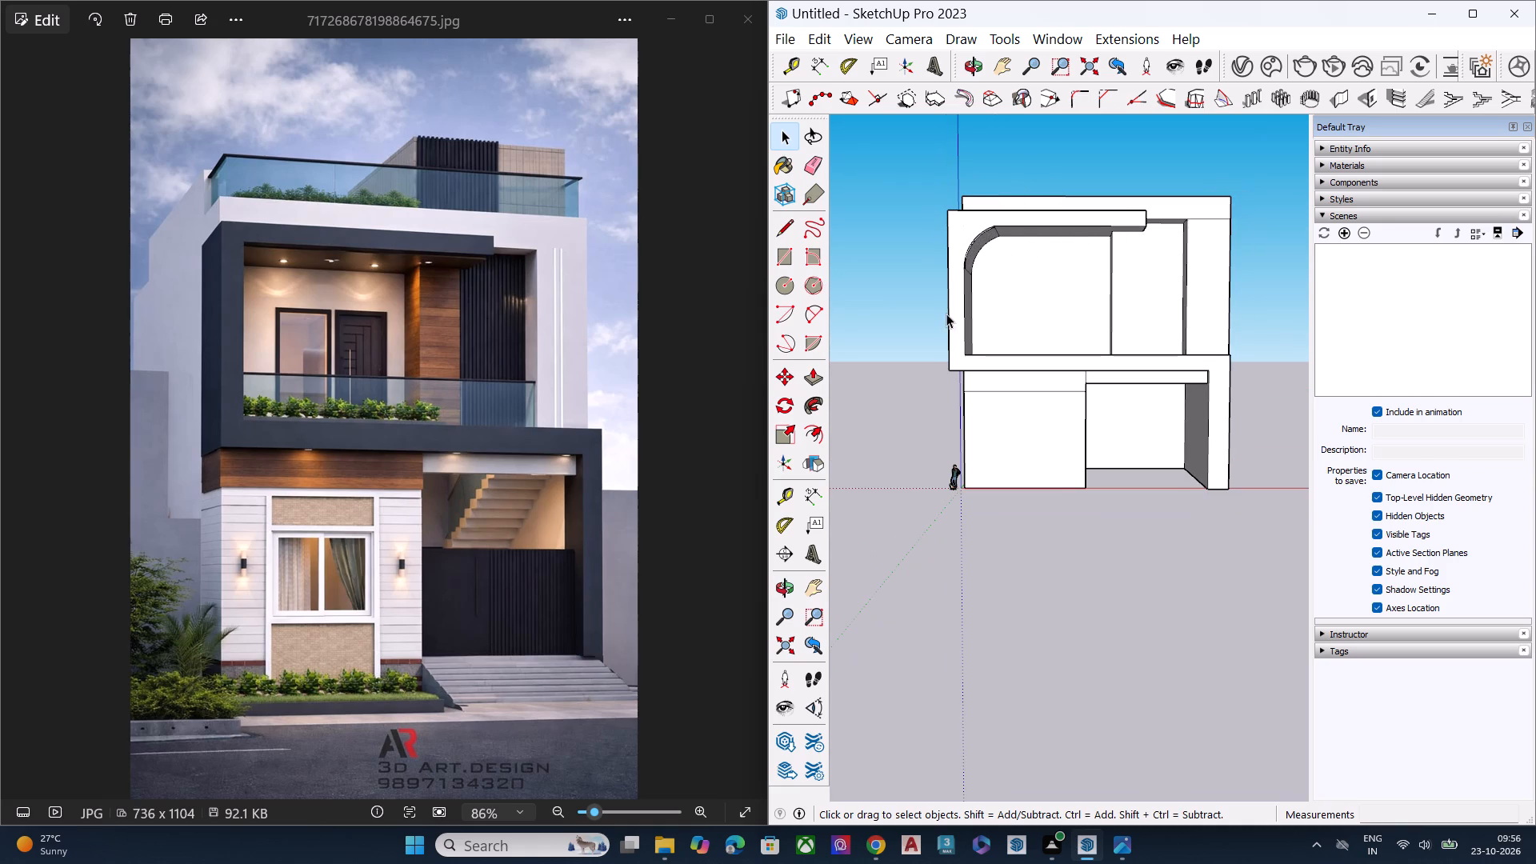
pyautogui.scroll(-2, 1085, 321)
pyautogui.moveTo(1095, 338); pyautogui.dragTo(1231, 284, button='middle')
pyautogui.scroll(6, 1131, 293)
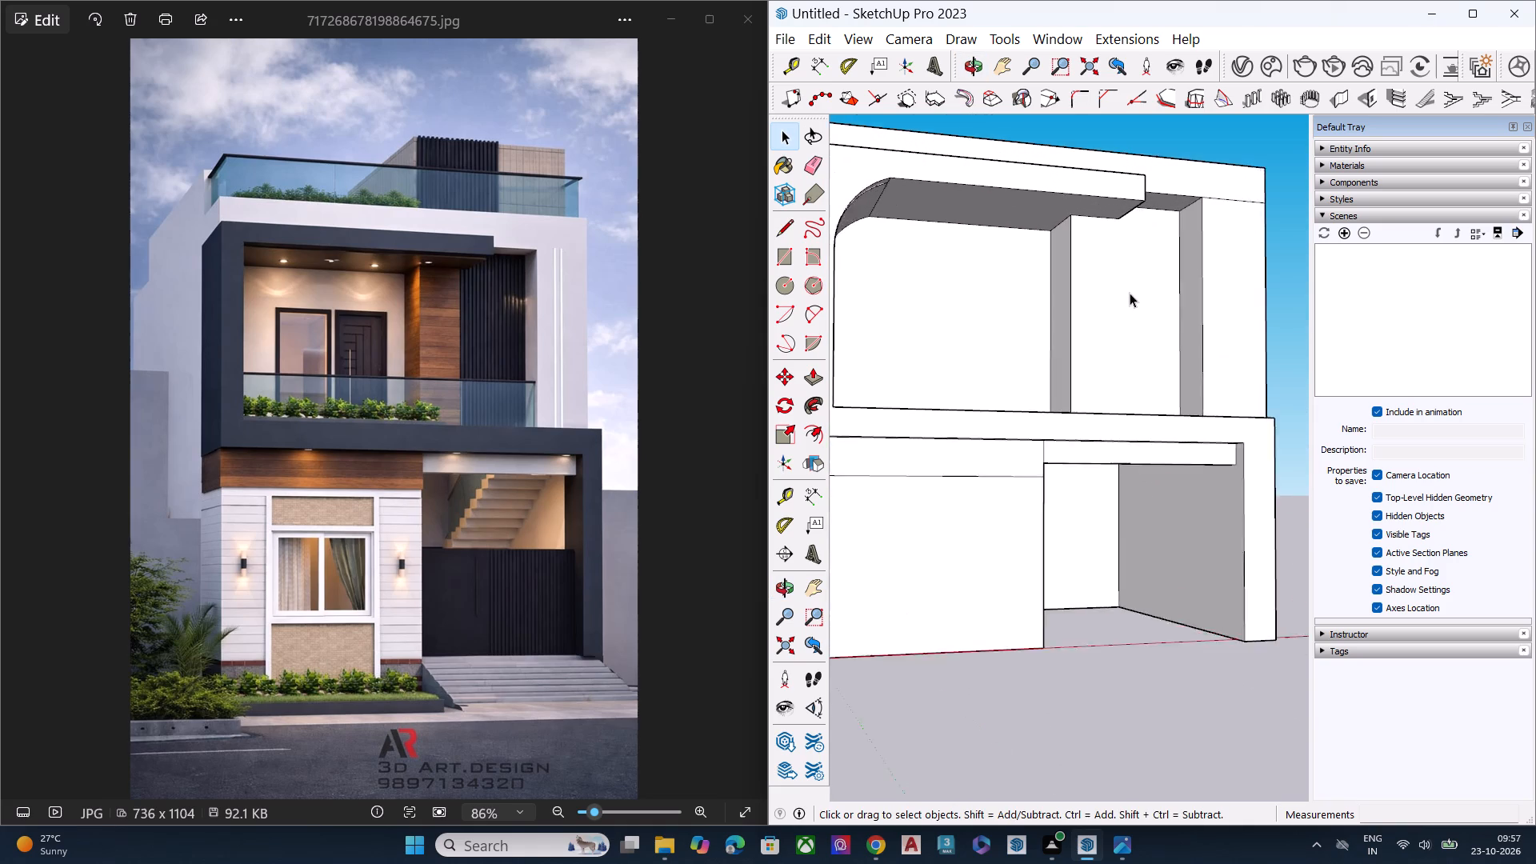
pyautogui.scroll(2, 1130, 293)
pyautogui.moveTo(1143, 310); pyautogui.dragTo(926, 310, button='middle')
pyautogui.scroll(1, 1125, 228)
pyautogui.scroll(-2, 1133, 222)
pyautogui.scroll(4, 1133, 222)
pyautogui.moveTo(1118, 278); pyautogui.dragTo(1064, 493, button='middle')
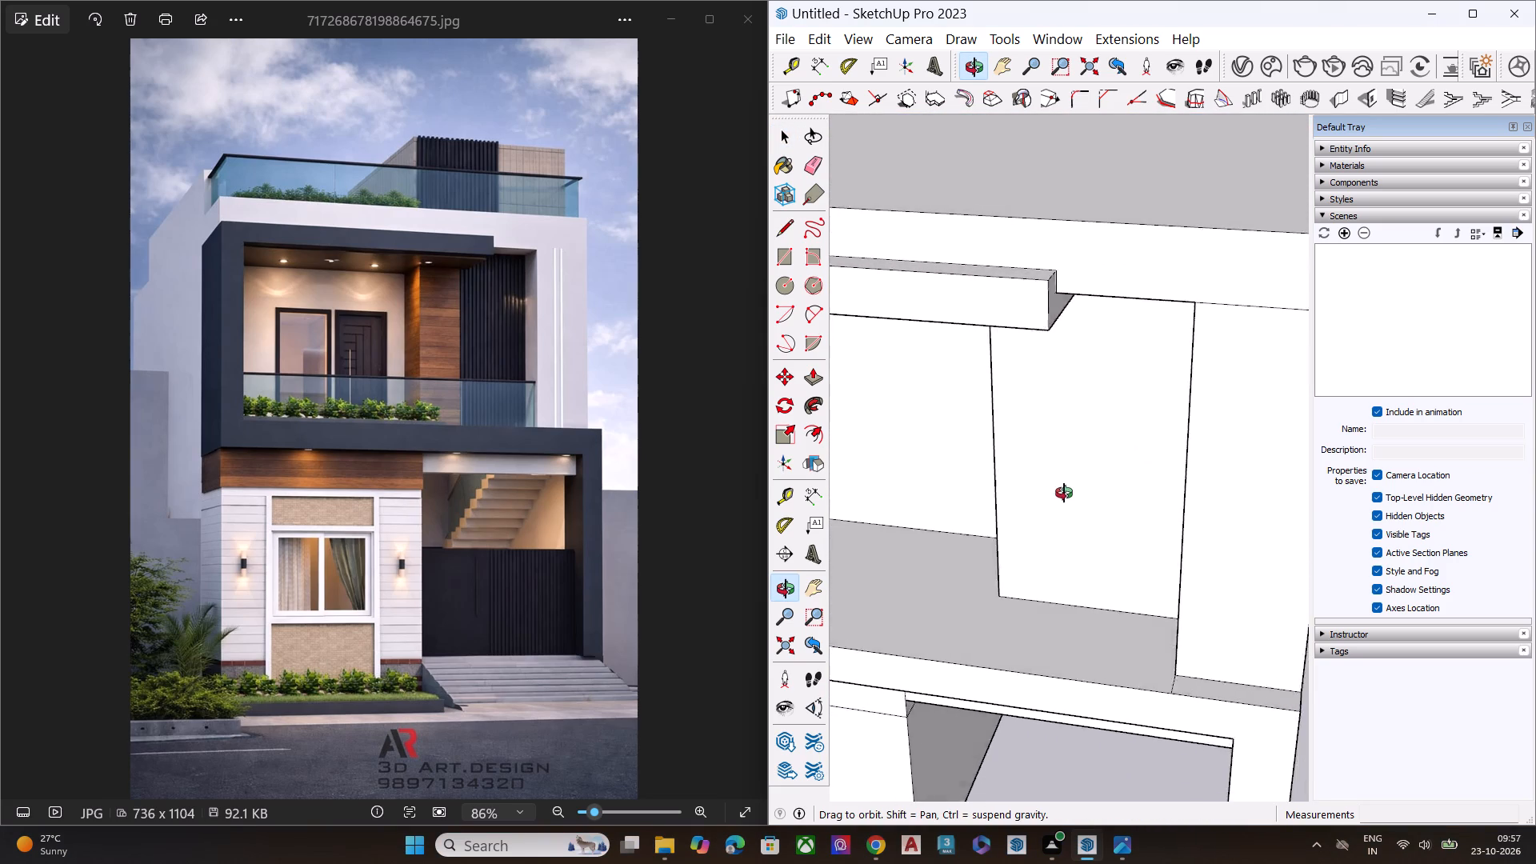
pyautogui.moveTo(1064, 493); pyautogui.dragTo(952, 467, button='middle')
pyautogui.scroll(7, 956, 299)
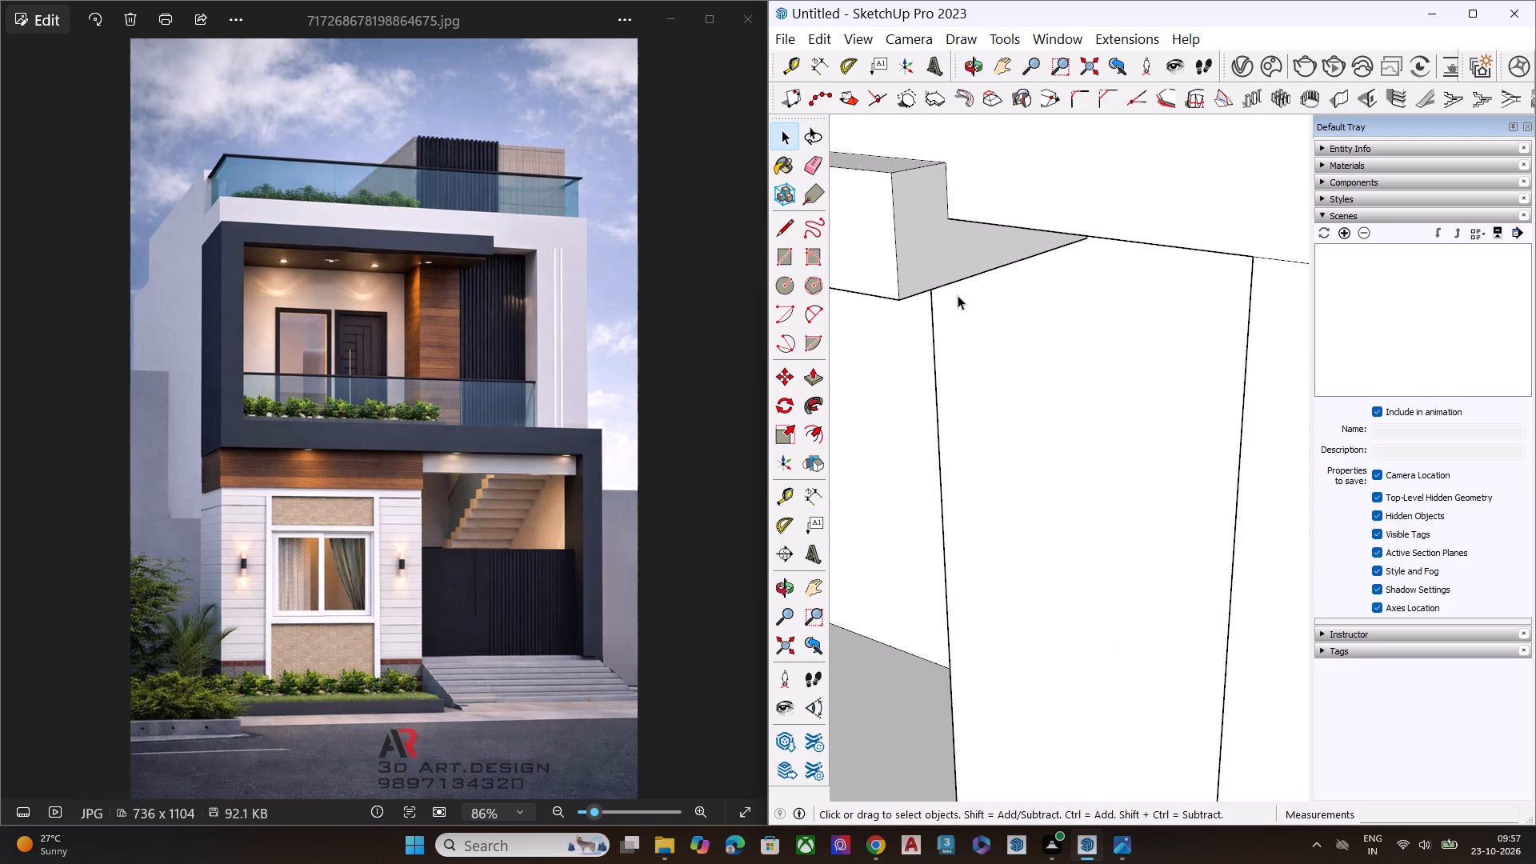
pyautogui.scroll(1, 1021, 282)
pyautogui.scroll(-6, 1043, 296)
pyautogui.scroll(1, 1054, 312)
pyautogui.scroll(-1, 1050, 346)
# Draw a vertical line about 27' 3" long down the front of the forward balcony wall panel, from its top edge to its bottom edge.
pyautogui.moveTo(1052, 362); pyautogui.dragTo(1253, 214, button='middle')
pyautogui.moveTo(1125, 291); pyautogui.dragTo(1155, 267, button='middle')
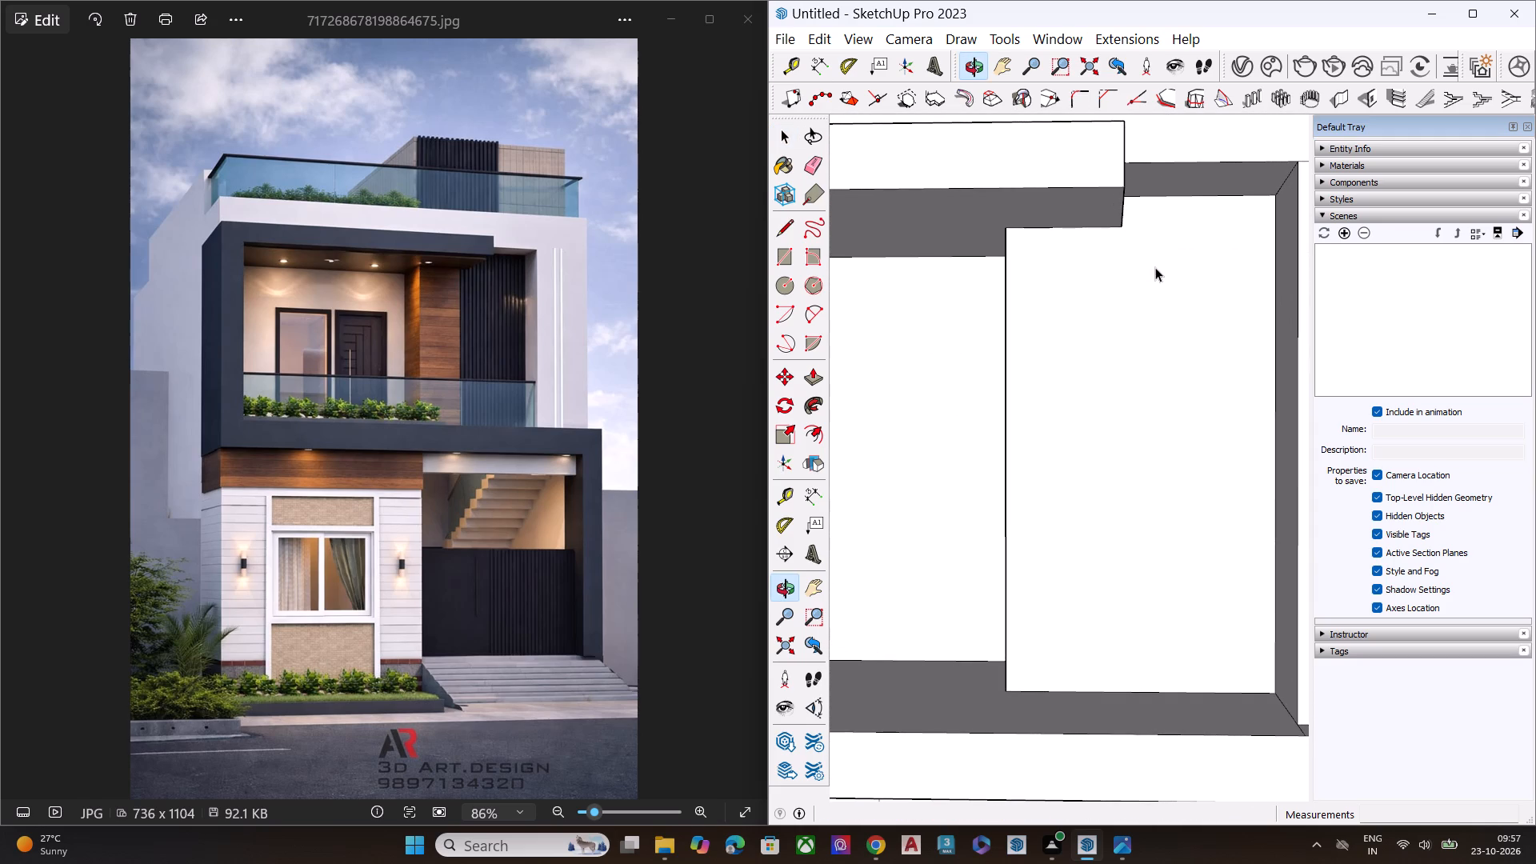
pyautogui.press('l')
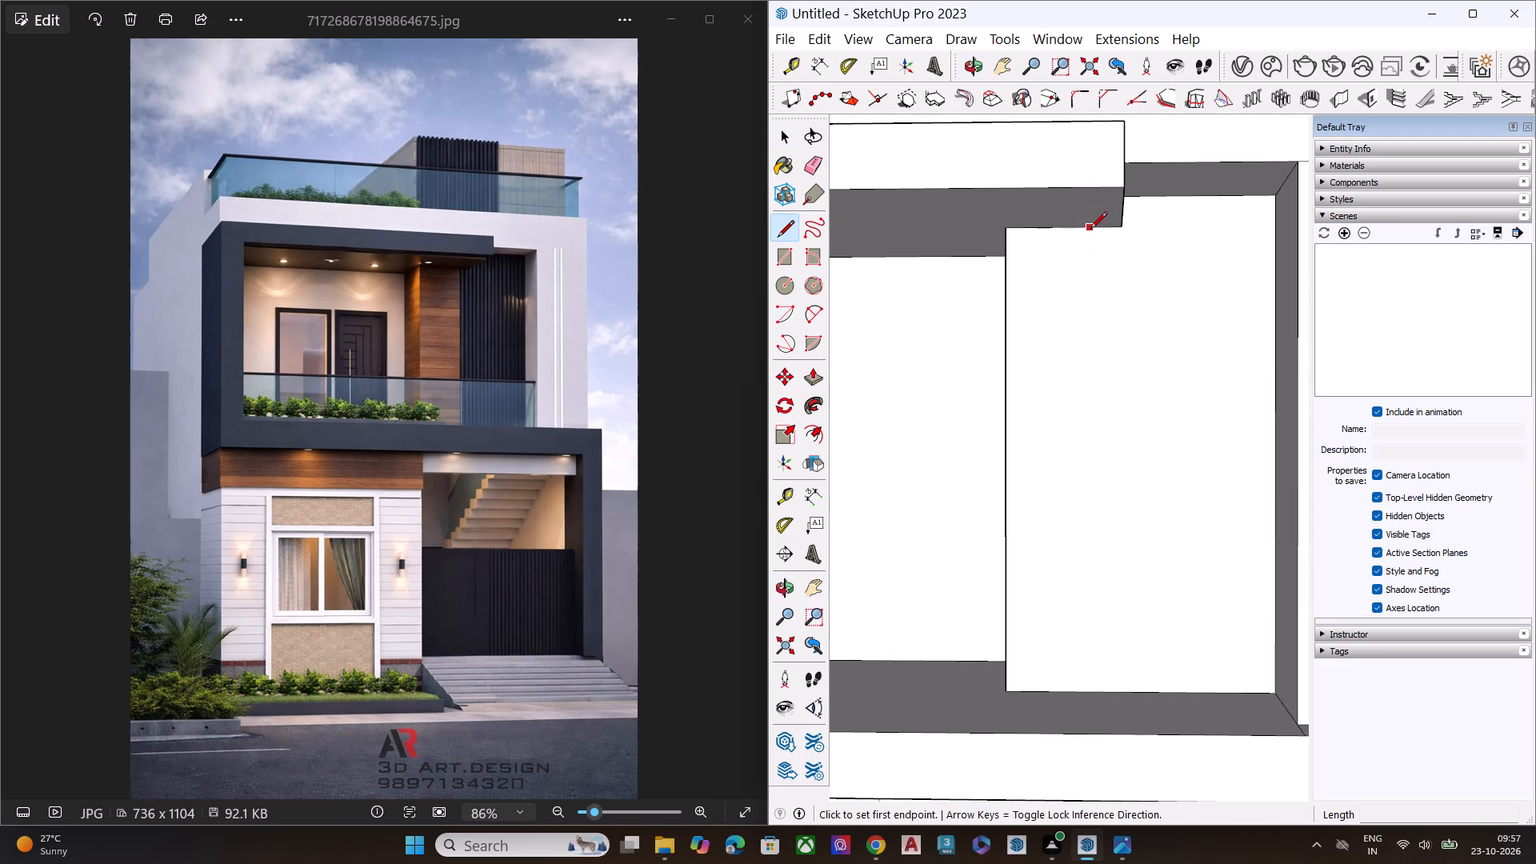
pyautogui.click(1090, 230)
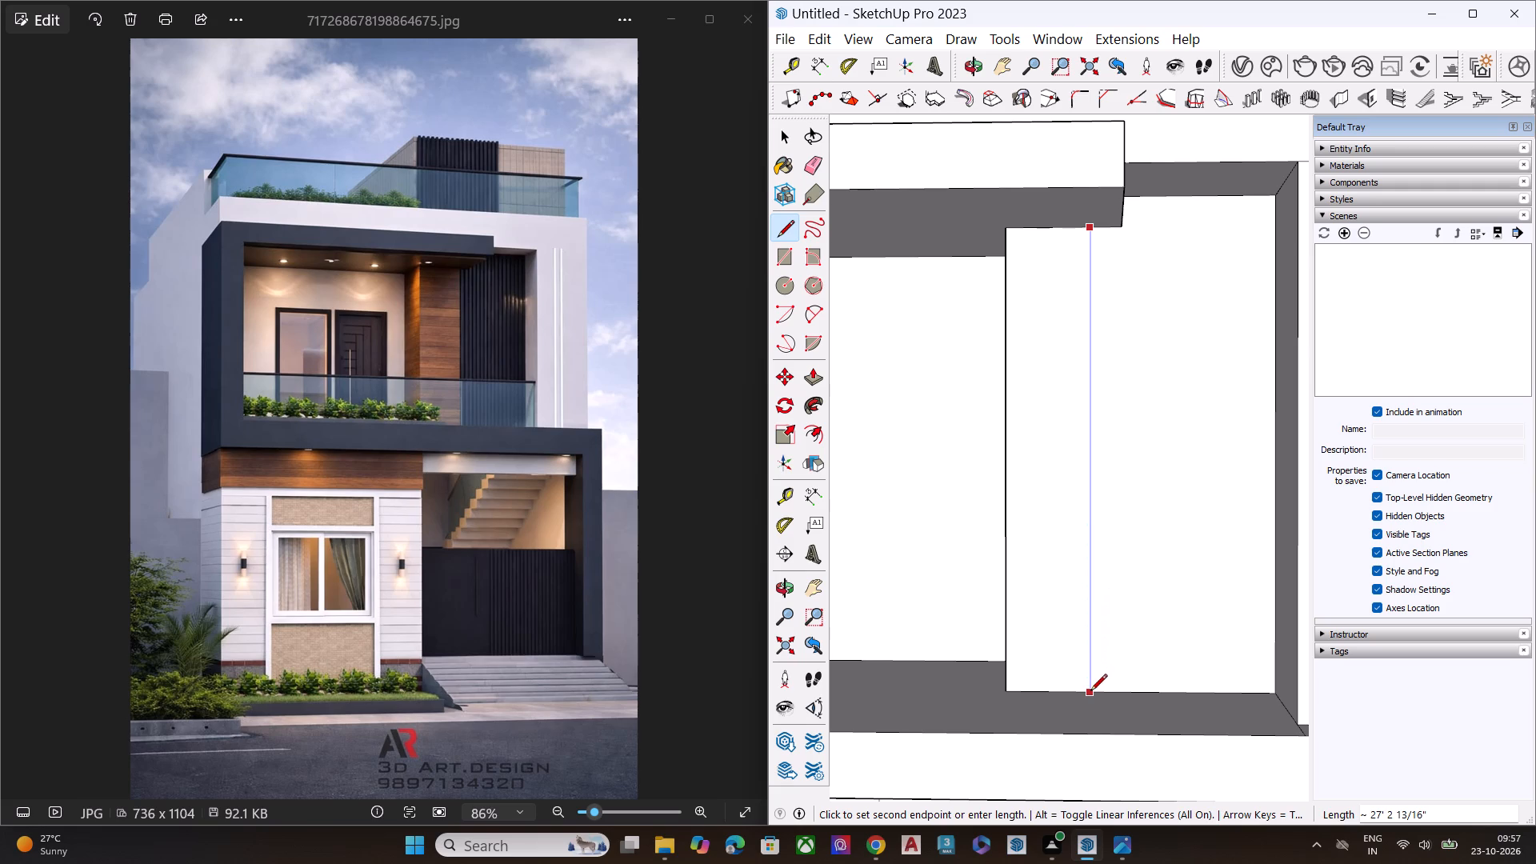
pyautogui.click(1090, 692)
pyautogui.press('space')
# Pull the forward panel's side face about 2' 11" towards the curved side of the balcony recess, widening the panel.
pyautogui.scroll(-2, 1065, 410)
pyautogui.moveTo(1058, 430); pyautogui.dragTo(1378, 367, button='middle')
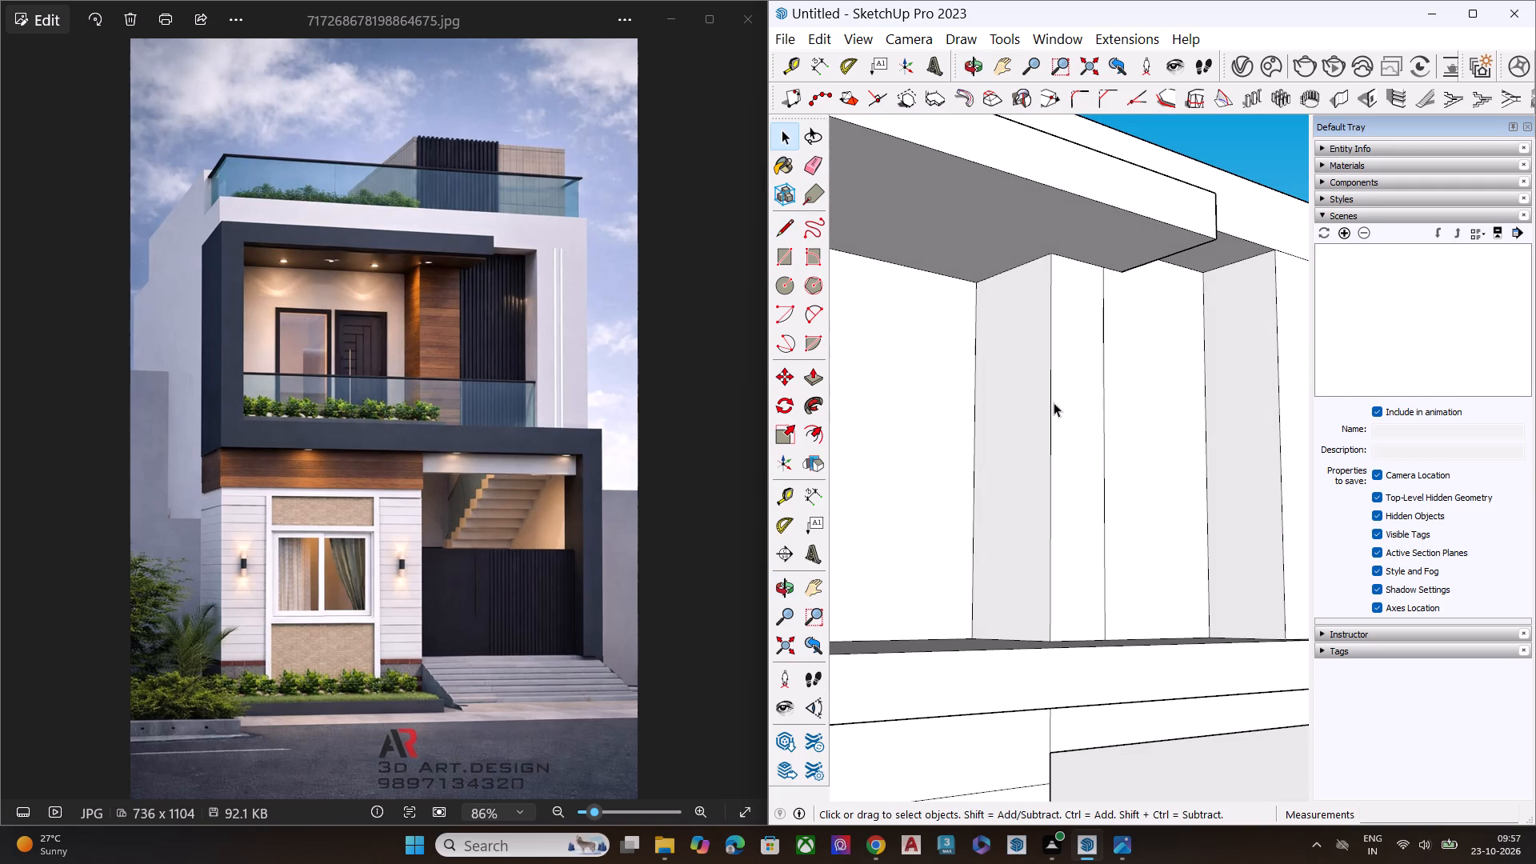
pyautogui.click(1031, 409)
pyautogui.press('p')
pyautogui.click(1031, 409)
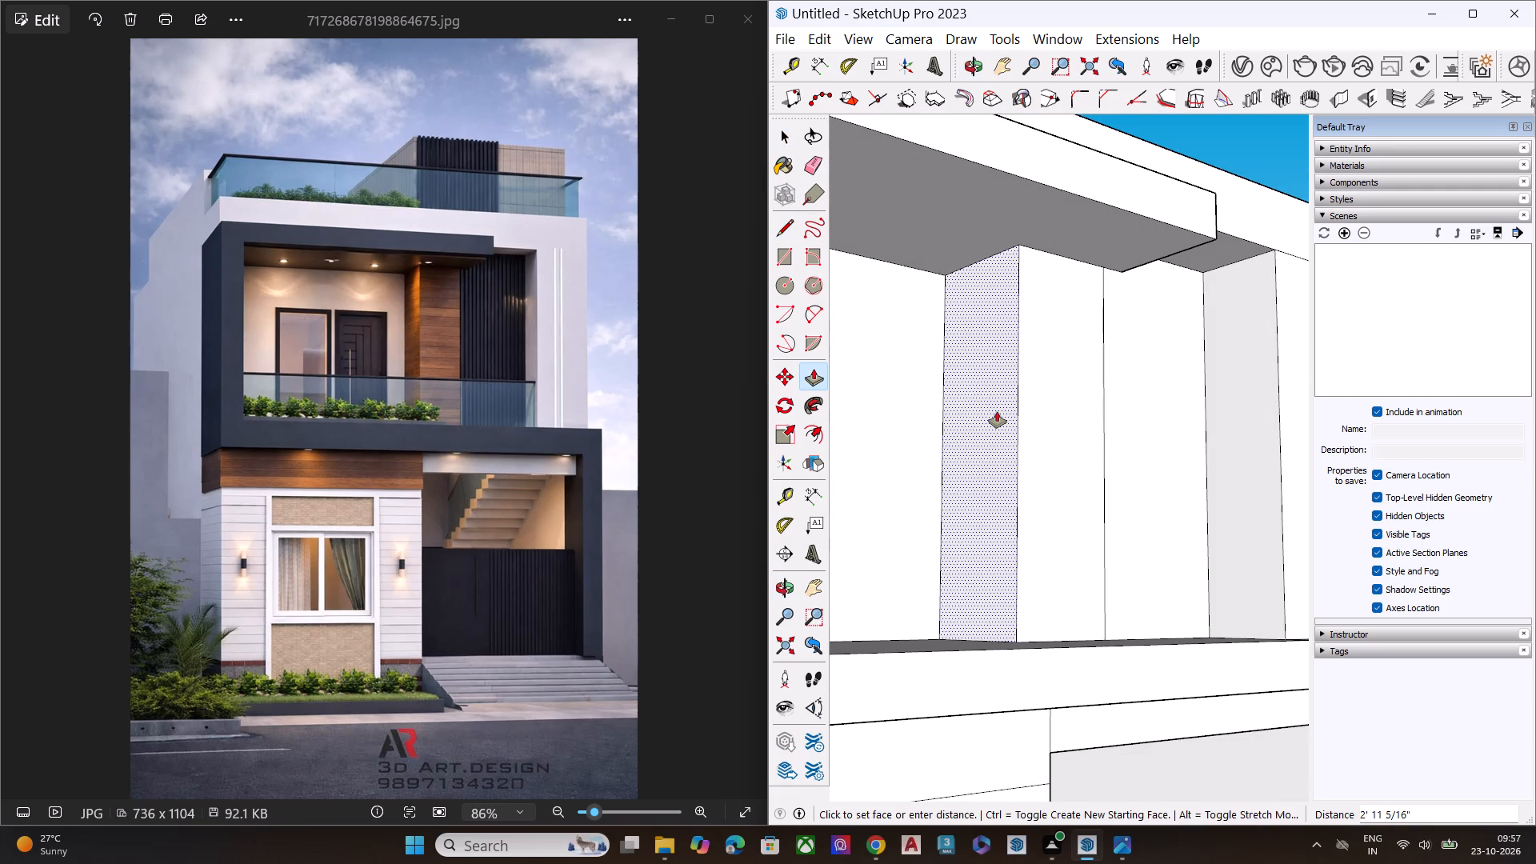
pyautogui.click(997, 411)
pyautogui.press('space')
# Examine the widened panel and the balcony recess from the front and from above.
pyautogui.moveTo(1031, 411); pyautogui.dragTo(828, 470, button='middle')
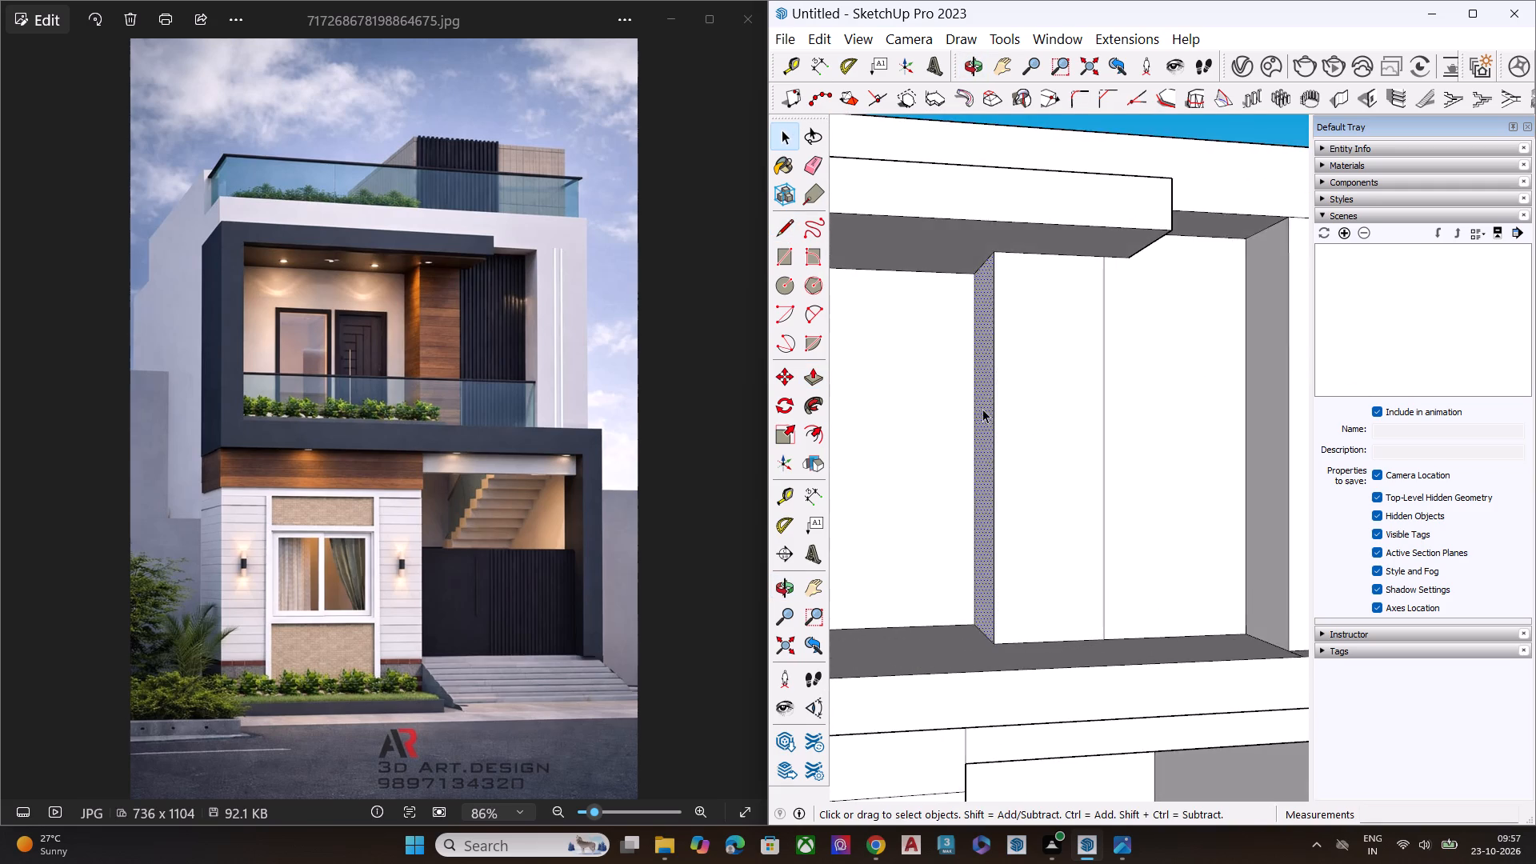
pyautogui.scroll(-6, 982, 409)
pyautogui.scroll(1, 981, 415)
pyautogui.scroll(-3, 981, 415)
pyautogui.click(1068, 239)
pyautogui.scroll(-2, 1118, 294)
pyautogui.scroll(1, 1126, 309)
pyautogui.scroll(-4, 1129, 313)
pyautogui.scroll(1, 1147, 387)
pyautogui.scroll(-1, 1150, 392)
pyautogui.moveTo(1126, 422); pyautogui.dragTo(1024, 434, button='middle')
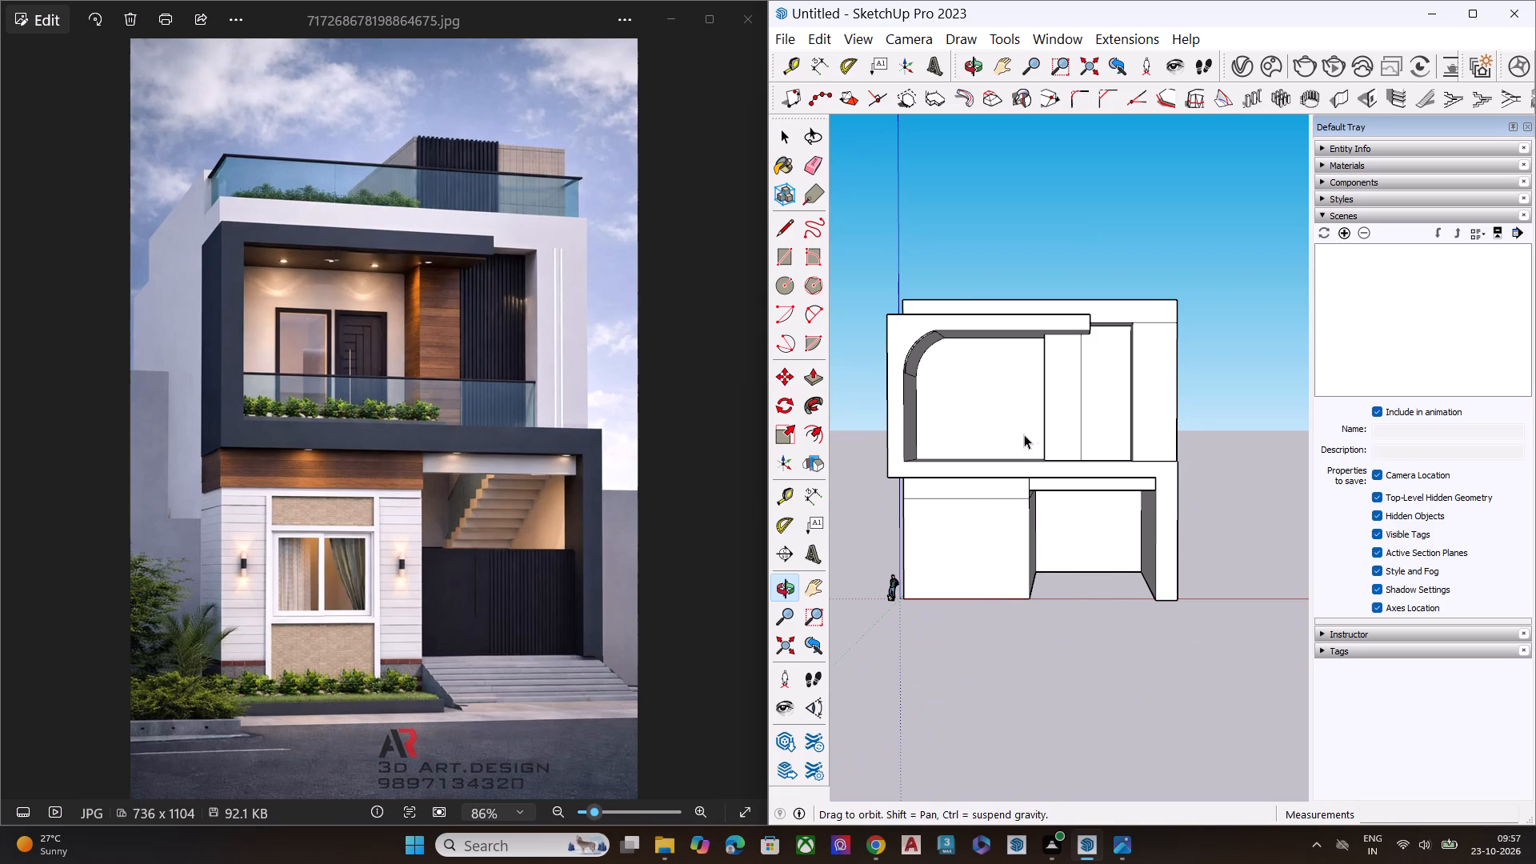
pyautogui.scroll(2, 998, 420)
pyautogui.moveTo(996, 423); pyautogui.dragTo(1215, 539, button='middle')
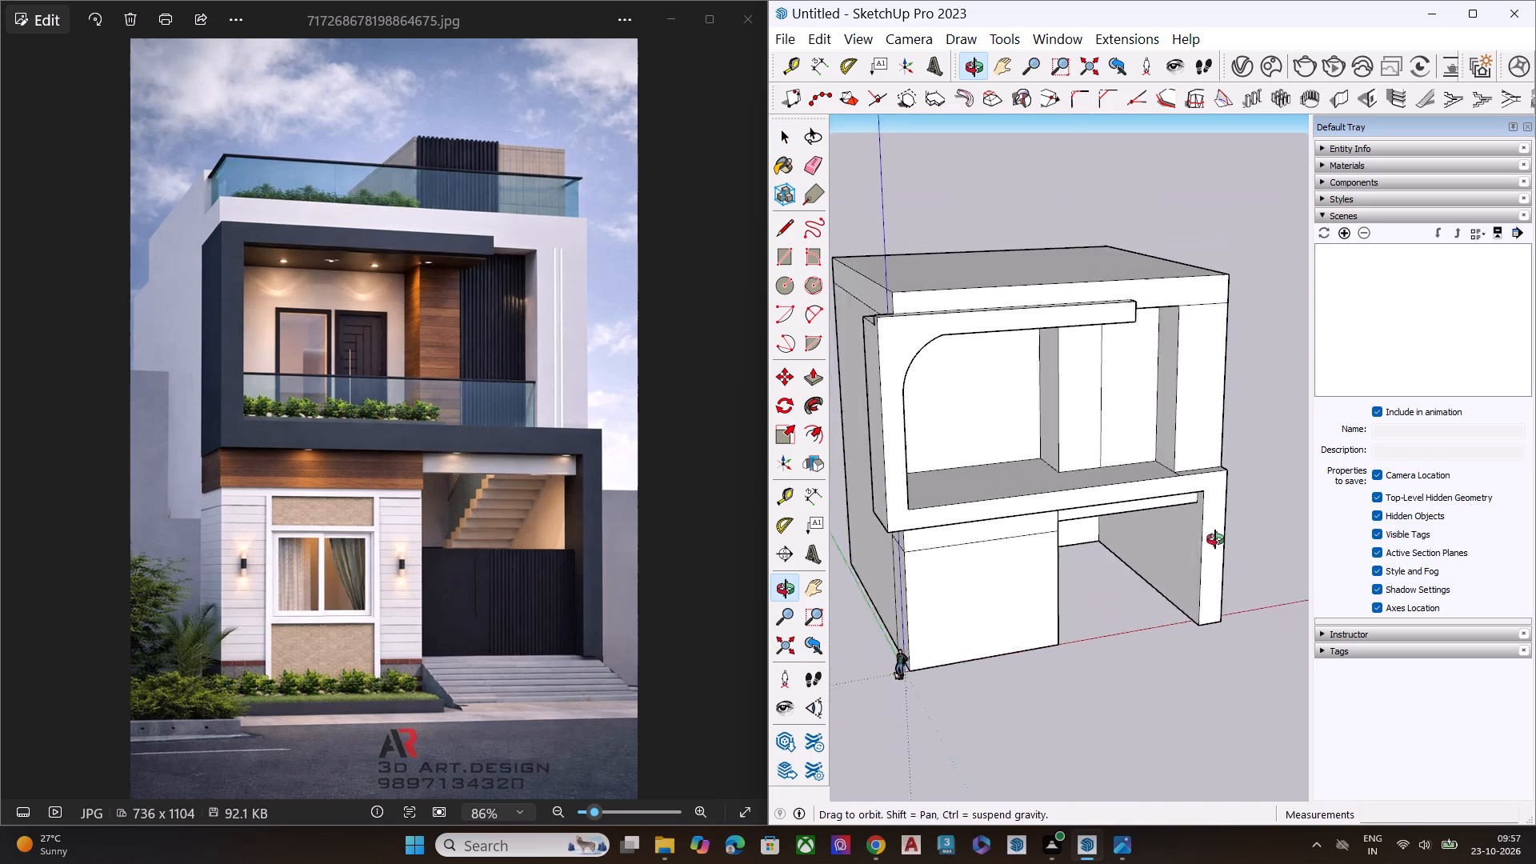
pyautogui.moveTo(1215, 539); pyautogui.dragTo(1229, 536, button='middle')
pyautogui.scroll(7, 990, 441)
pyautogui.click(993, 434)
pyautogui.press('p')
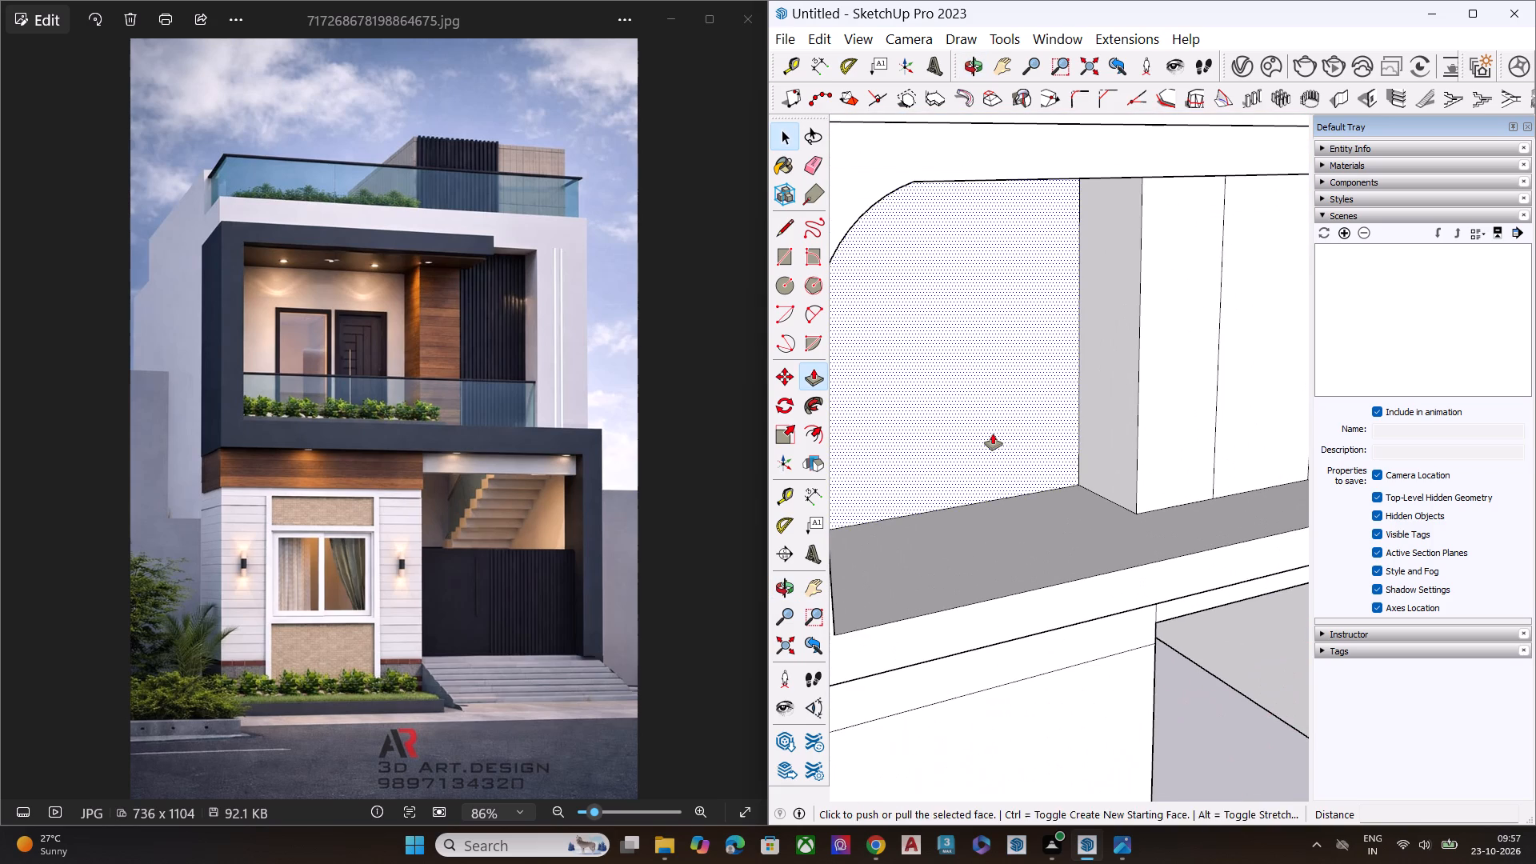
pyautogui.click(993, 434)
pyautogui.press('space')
# Examine the whole front elevation and compare its proportions with the reference photo.
pyautogui.scroll(-1, 993, 434)
pyautogui.scroll(2, 993, 434)
pyautogui.scroll(-4, 993, 434)
pyautogui.scroll(1, 994, 434)
pyautogui.moveTo(1029, 479); pyautogui.dragTo(857, 378, button='middle')
pyautogui.scroll(-5, 880, 391)
pyautogui.scroll(1, 907, 411)
pyautogui.scroll(-3, 915, 422)
pyautogui.scroll(1, 927, 426)
pyautogui.press('space')
pyautogui.click(1117, 206)
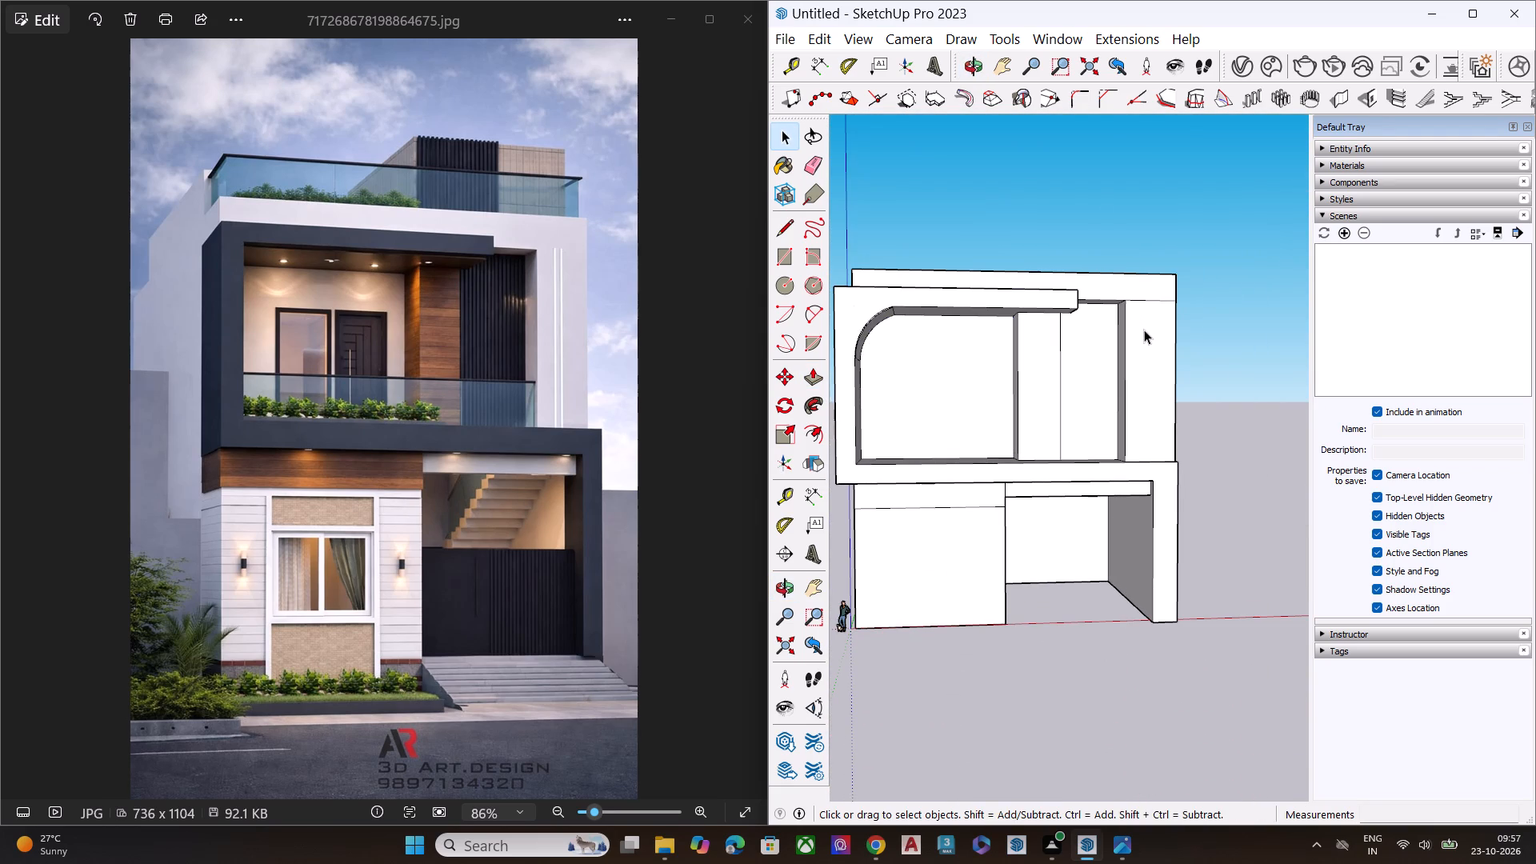
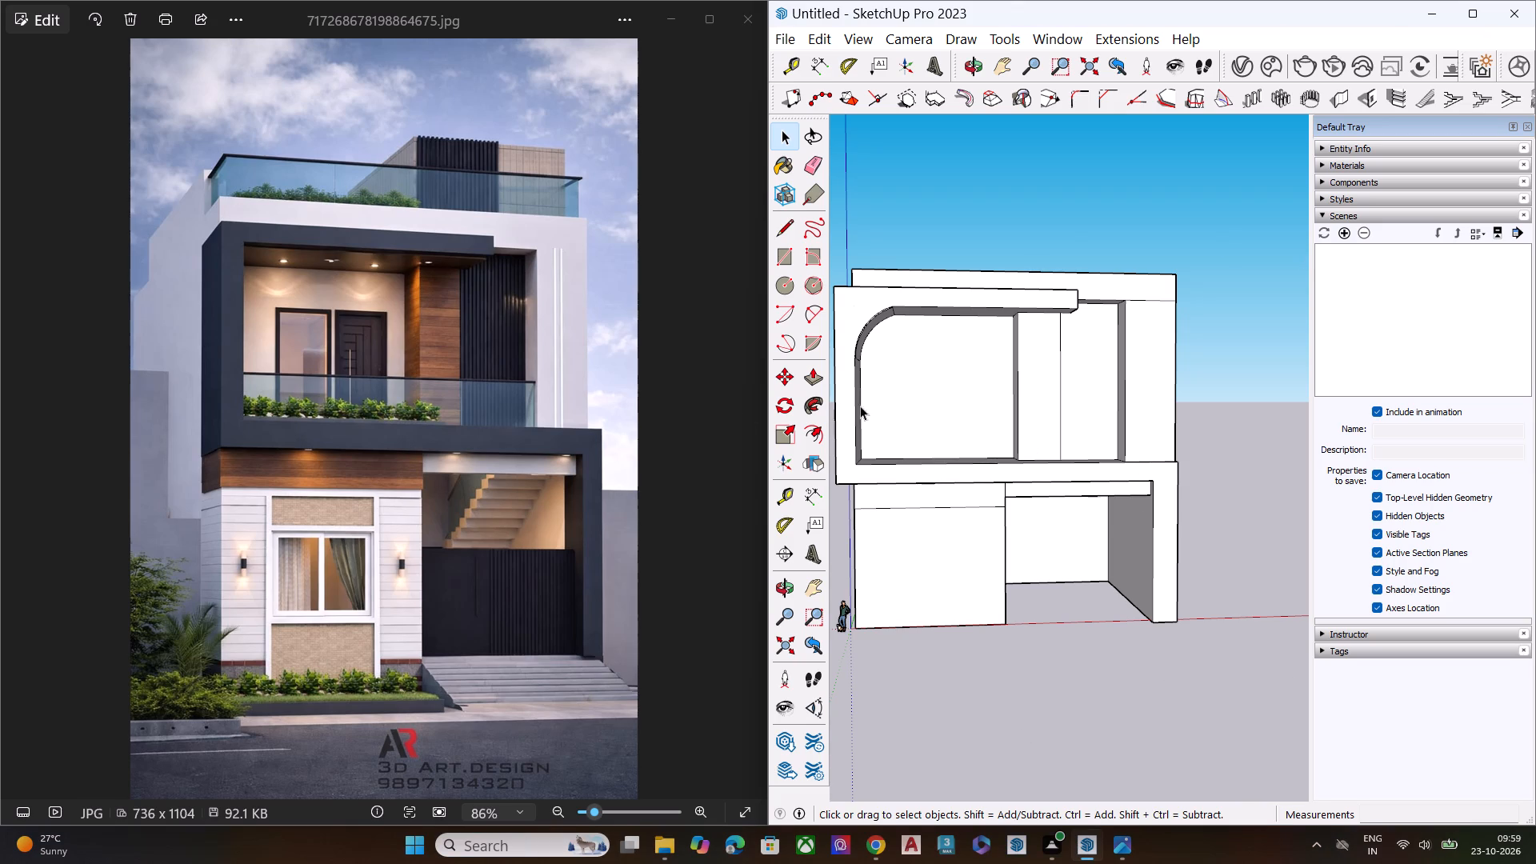
# Examine the facade and the inside of the ground-floor parking bay, where the reference photo shows a staircase.
pyautogui.scroll(-8, 1041, 402)
pyautogui.moveTo(1037, 522); pyautogui.dragTo(1054, 477, button='middle')
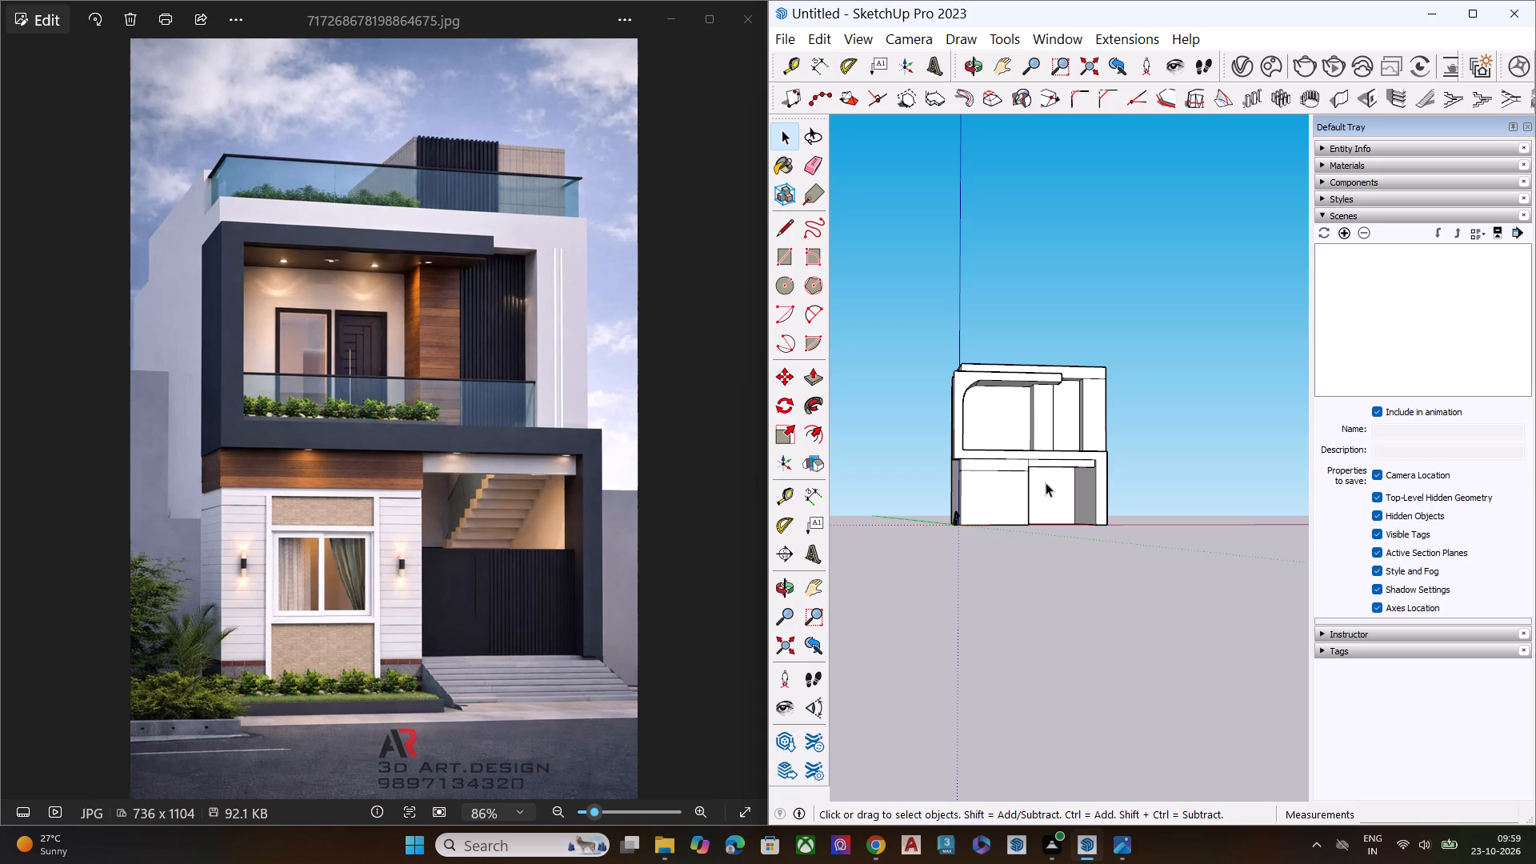
pyautogui.moveTo(1022, 462); pyautogui.dragTo(1026, 490, button='middle')
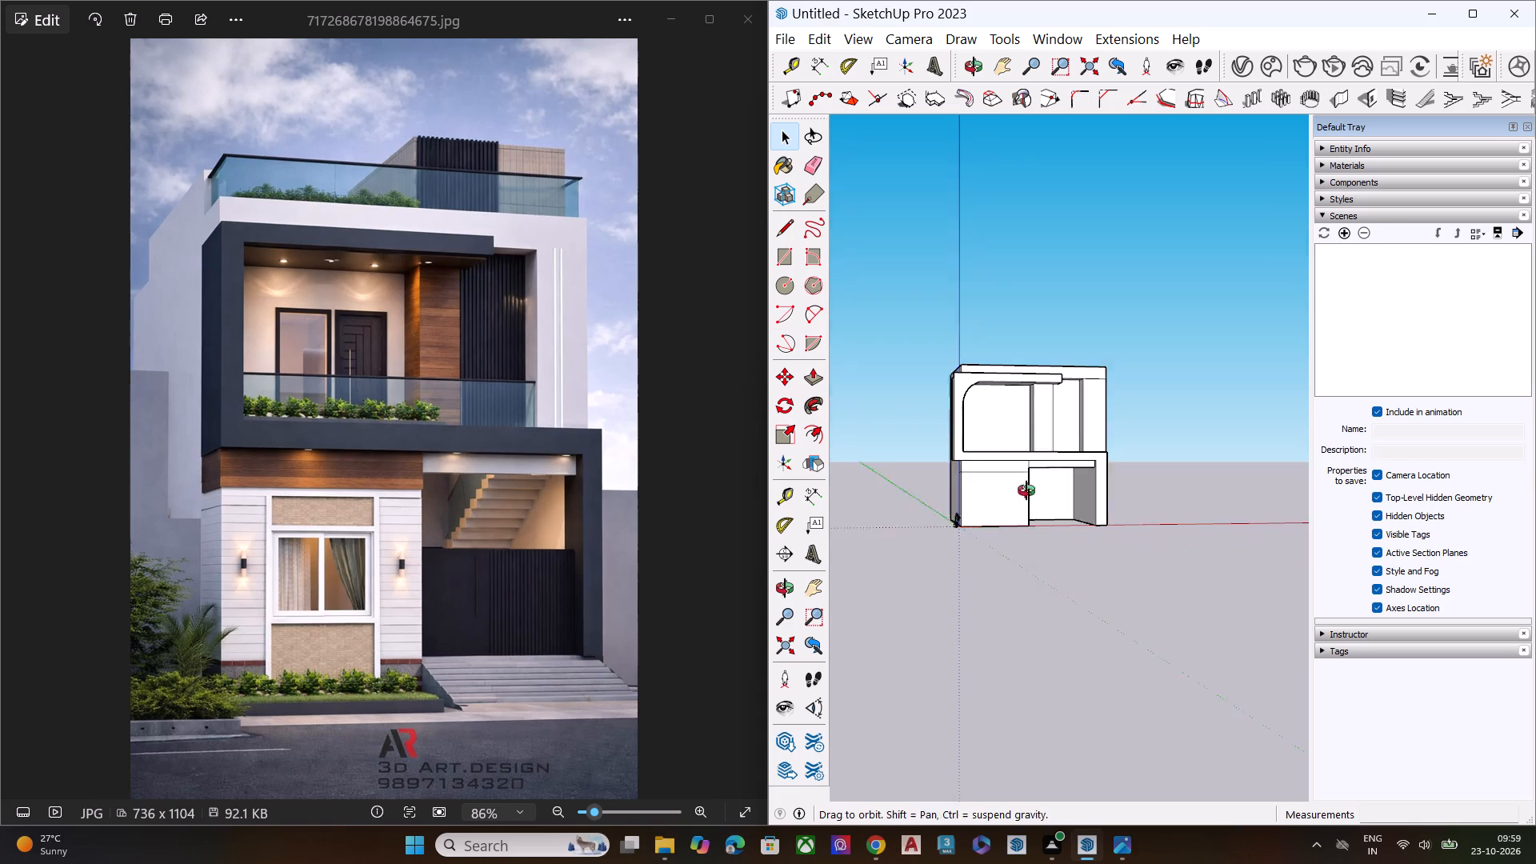
pyautogui.moveTo(1026, 490); pyautogui.dragTo(1014, 552, button='middle')
pyautogui.scroll(9, 1036, 493)
pyautogui.moveTo(1034, 506); pyautogui.dragTo(1078, 432, button='middle')
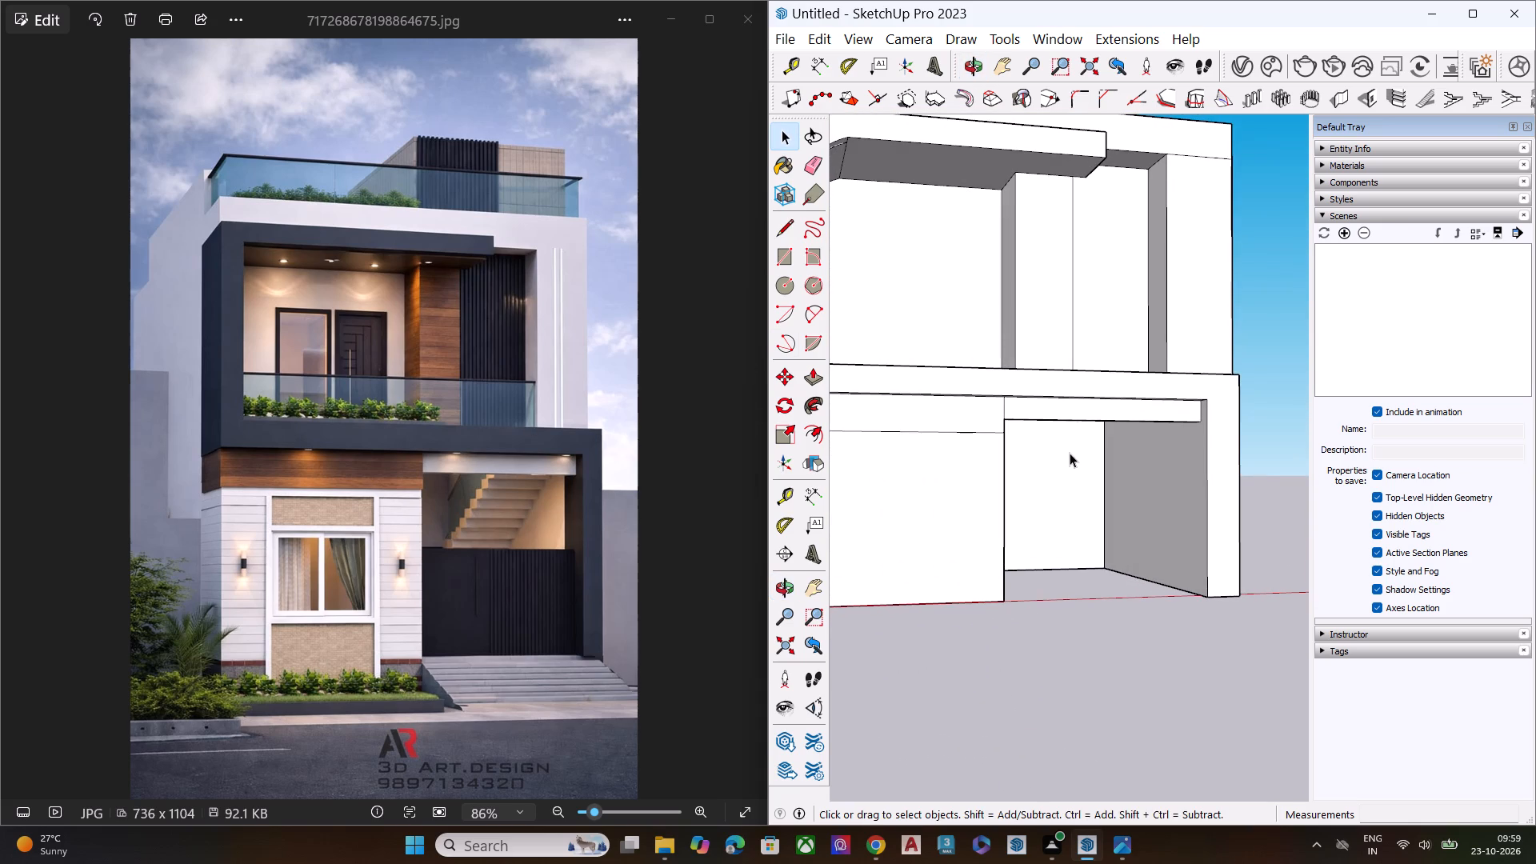
pyautogui.scroll(1, 1066, 473)
pyautogui.scroll(-5, 1064, 473)
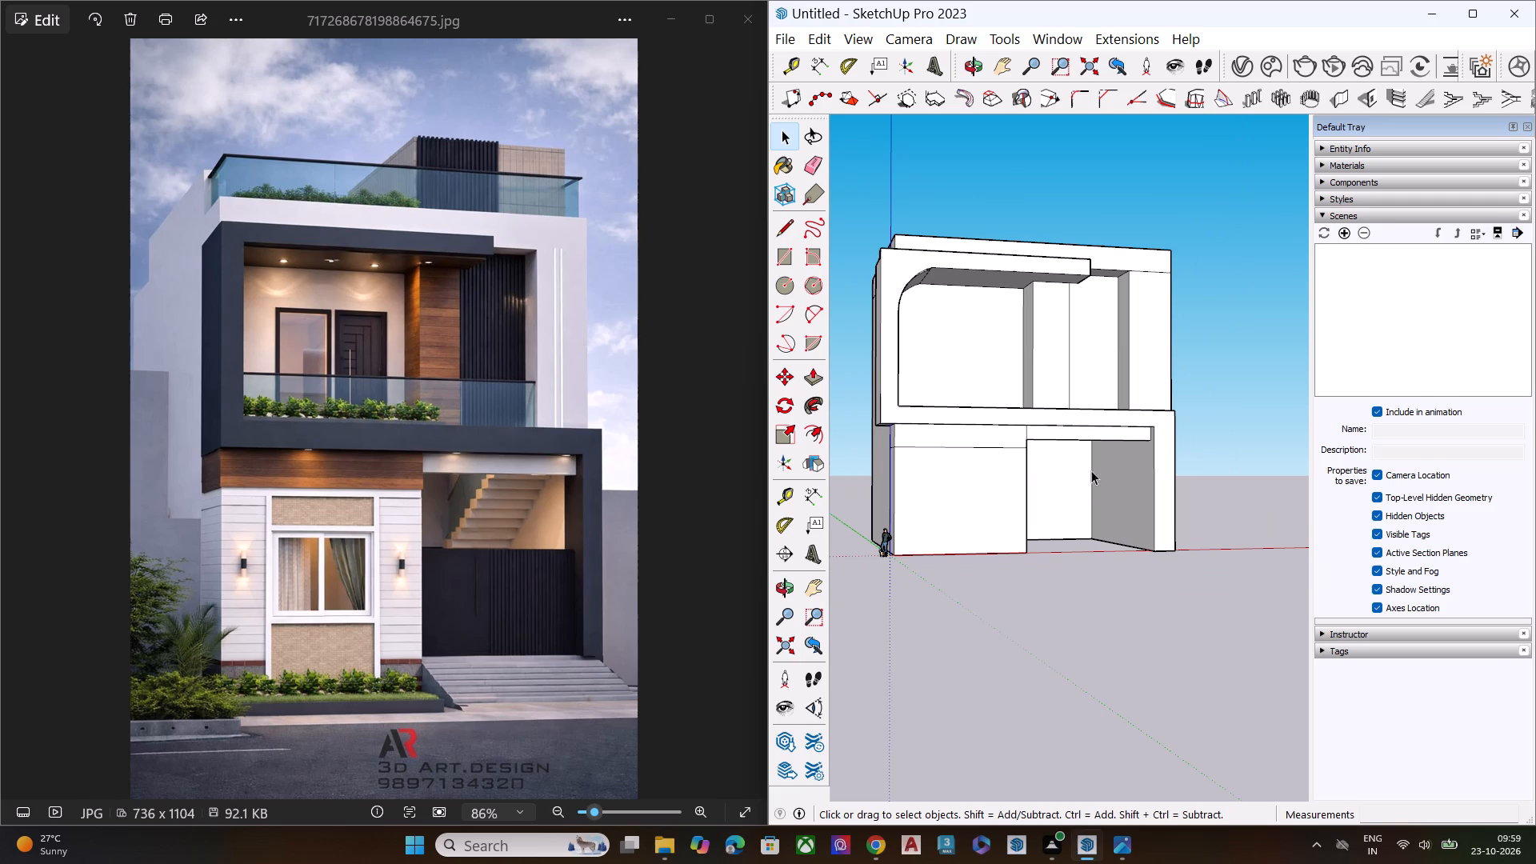
pyautogui.moveTo(1069, 457); pyautogui.dragTo(1058, 450, button='middle')
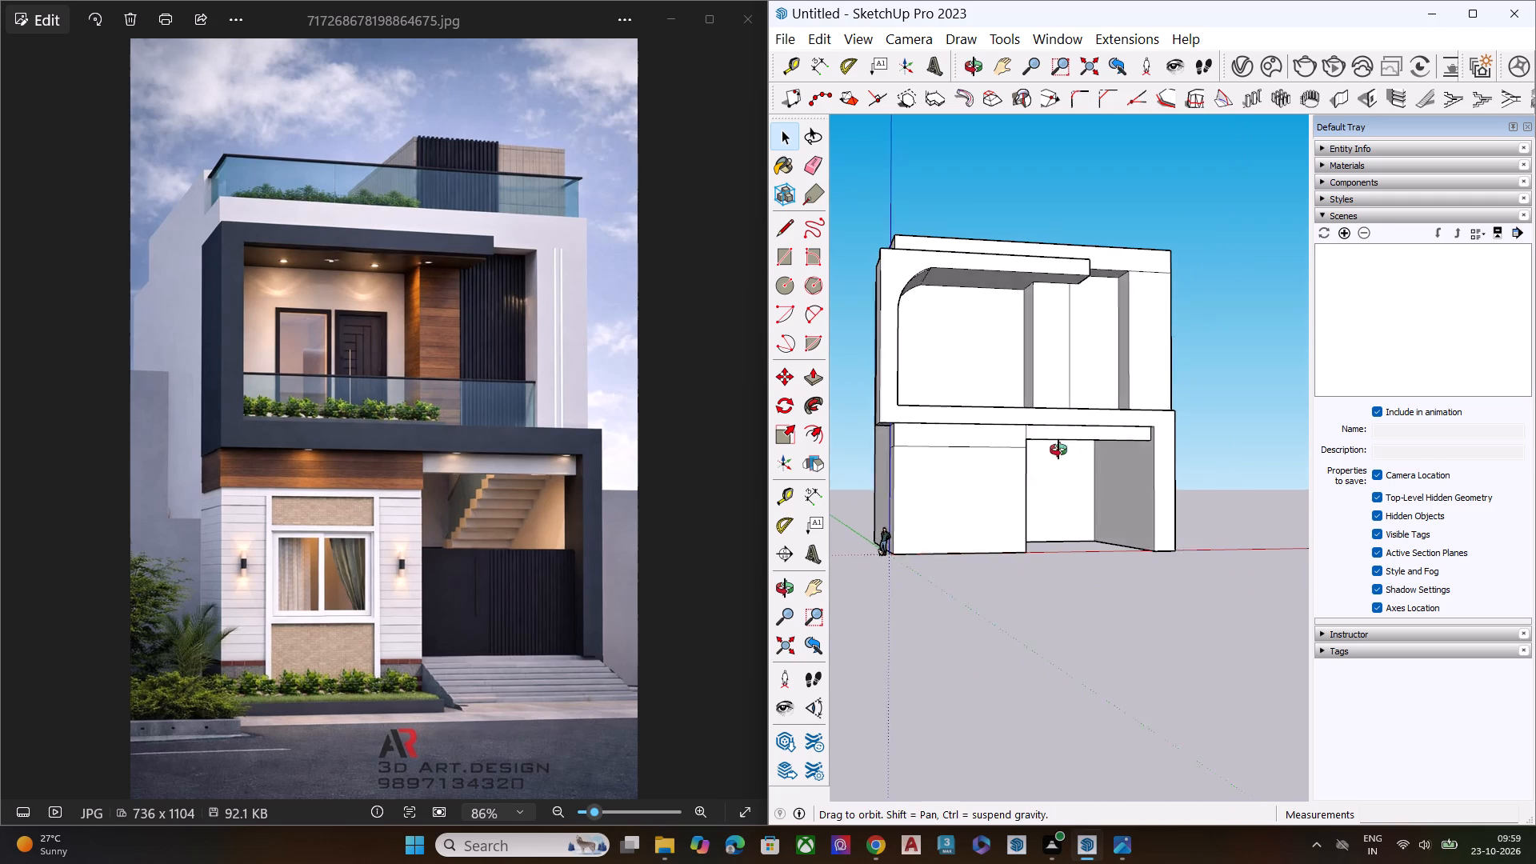
pyautogui.moveTo(1058, 450); pyautogui.dragTo(1054, 352, button='middle')
pyautogui.scroll(8, 1075, 469)
pyautogui.moveTo(1106, 546); pyautogui.dragTo(1043, 632, button='middle')
pyautogui.middleClick(1043, 632)
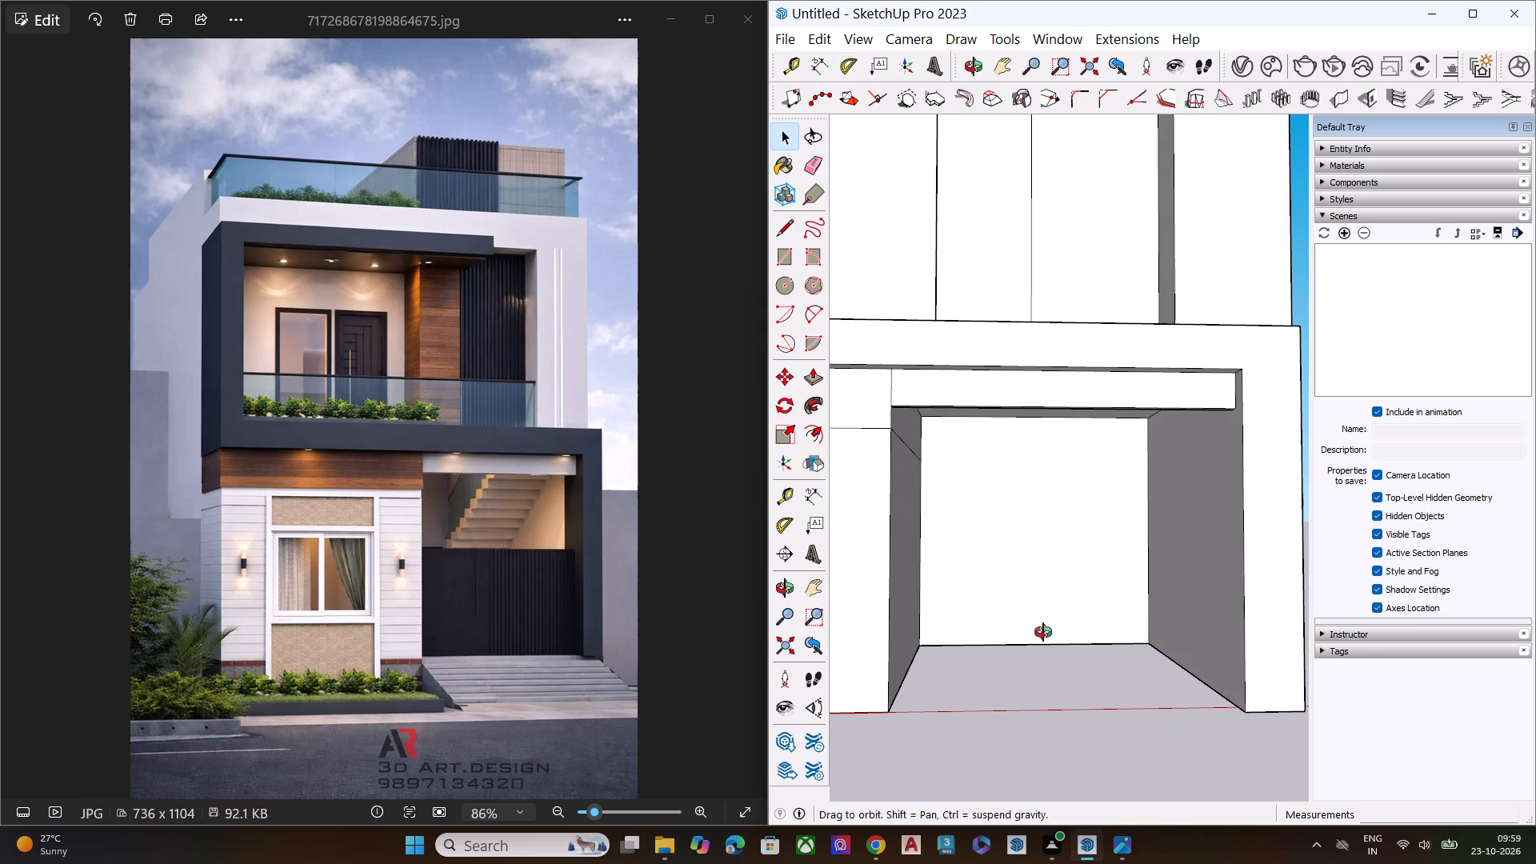
pyautogui.middleClick(1042, 635)
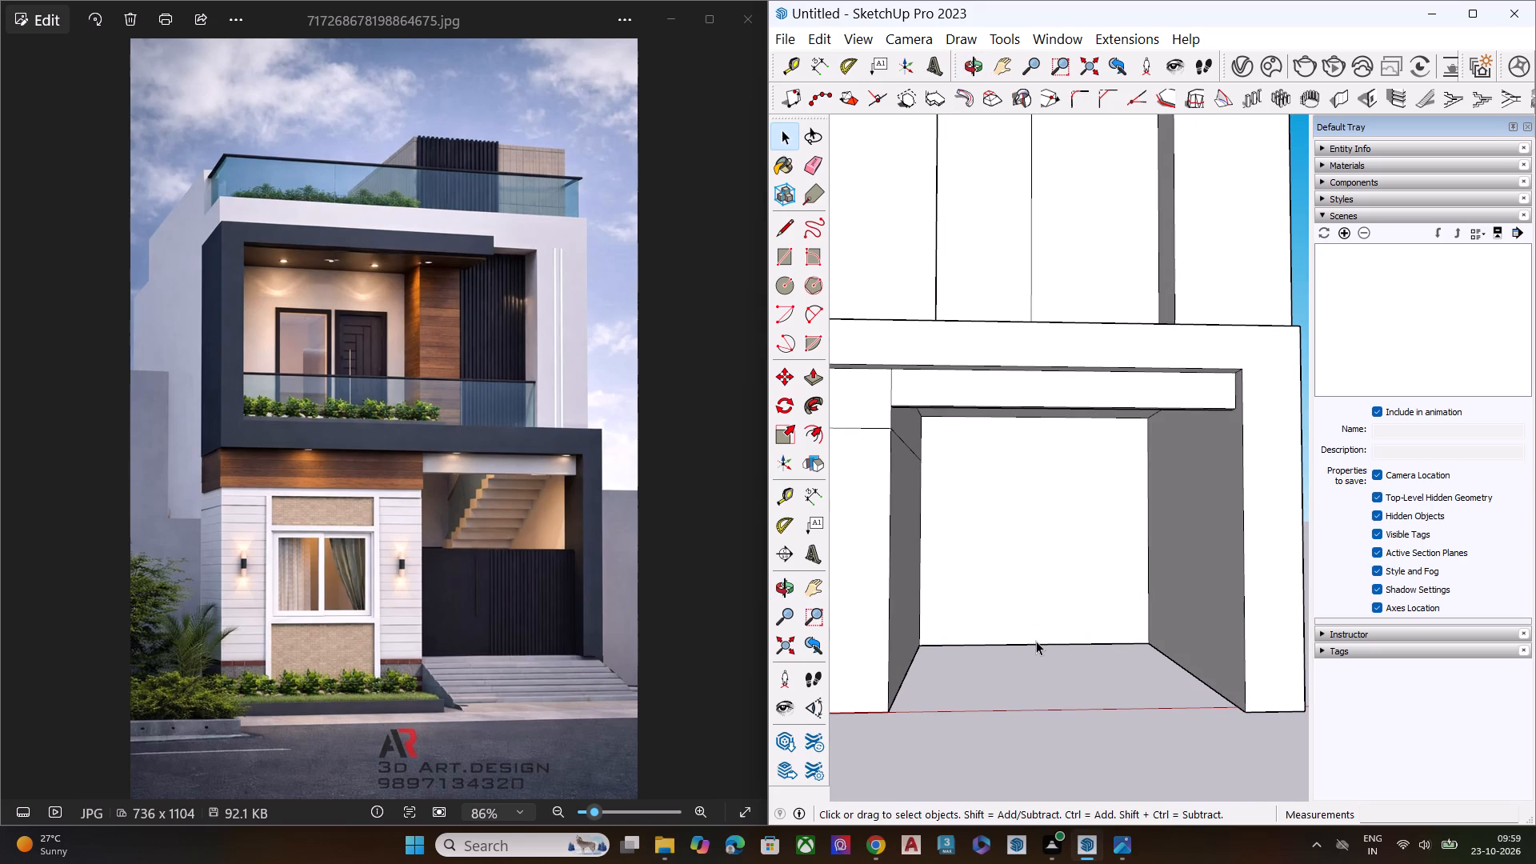
pyautogui.moveTo(1036, 641); pyautogui.dragTo(934, 617, button='middle')
pyautogui.scroll(1, 934, 617)
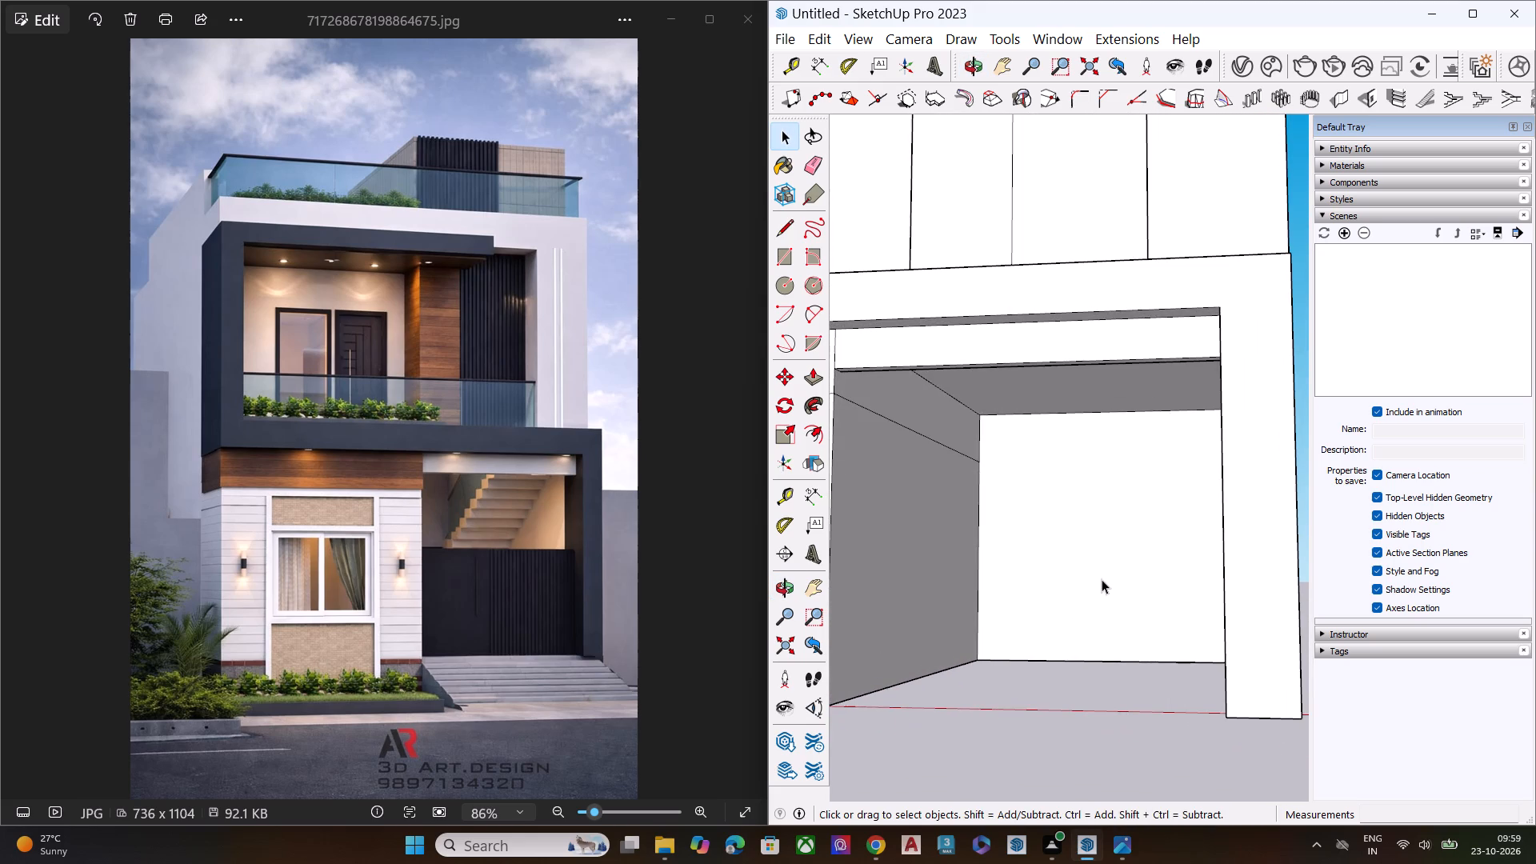
pyautogui.scroll(-6, 1042, 623)
pyautogui.moveTo(1030, 646); pyautogui.dragTo(1187, 618, button='middle')
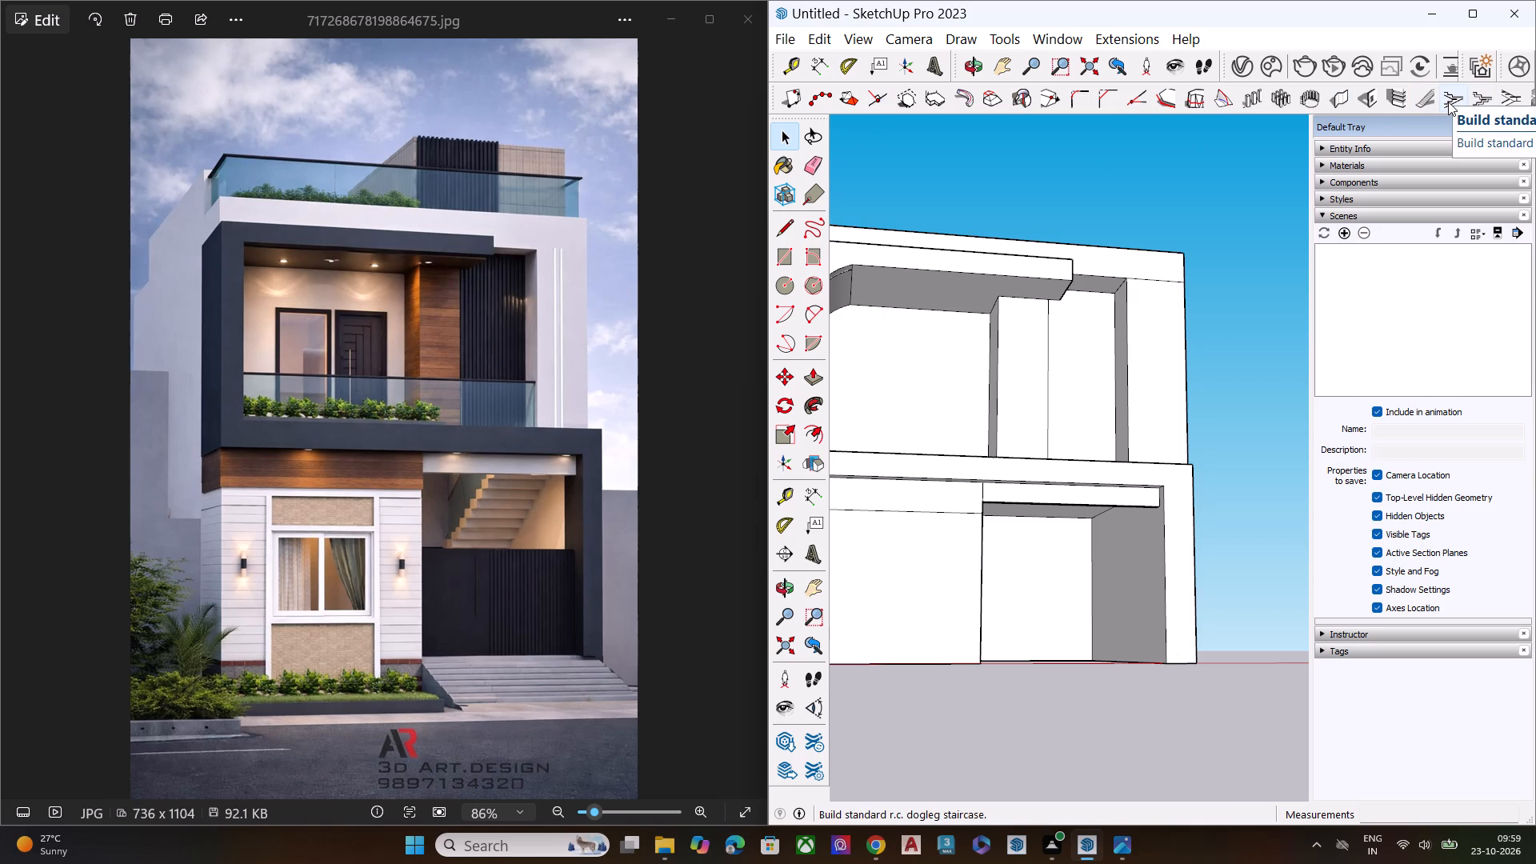
# Build a metal/timber dogleg staircase with the default dimensions, starting at the parking bay's back corner and directed along its back wall.
pyautogui.scroll(3, 1473, 98)
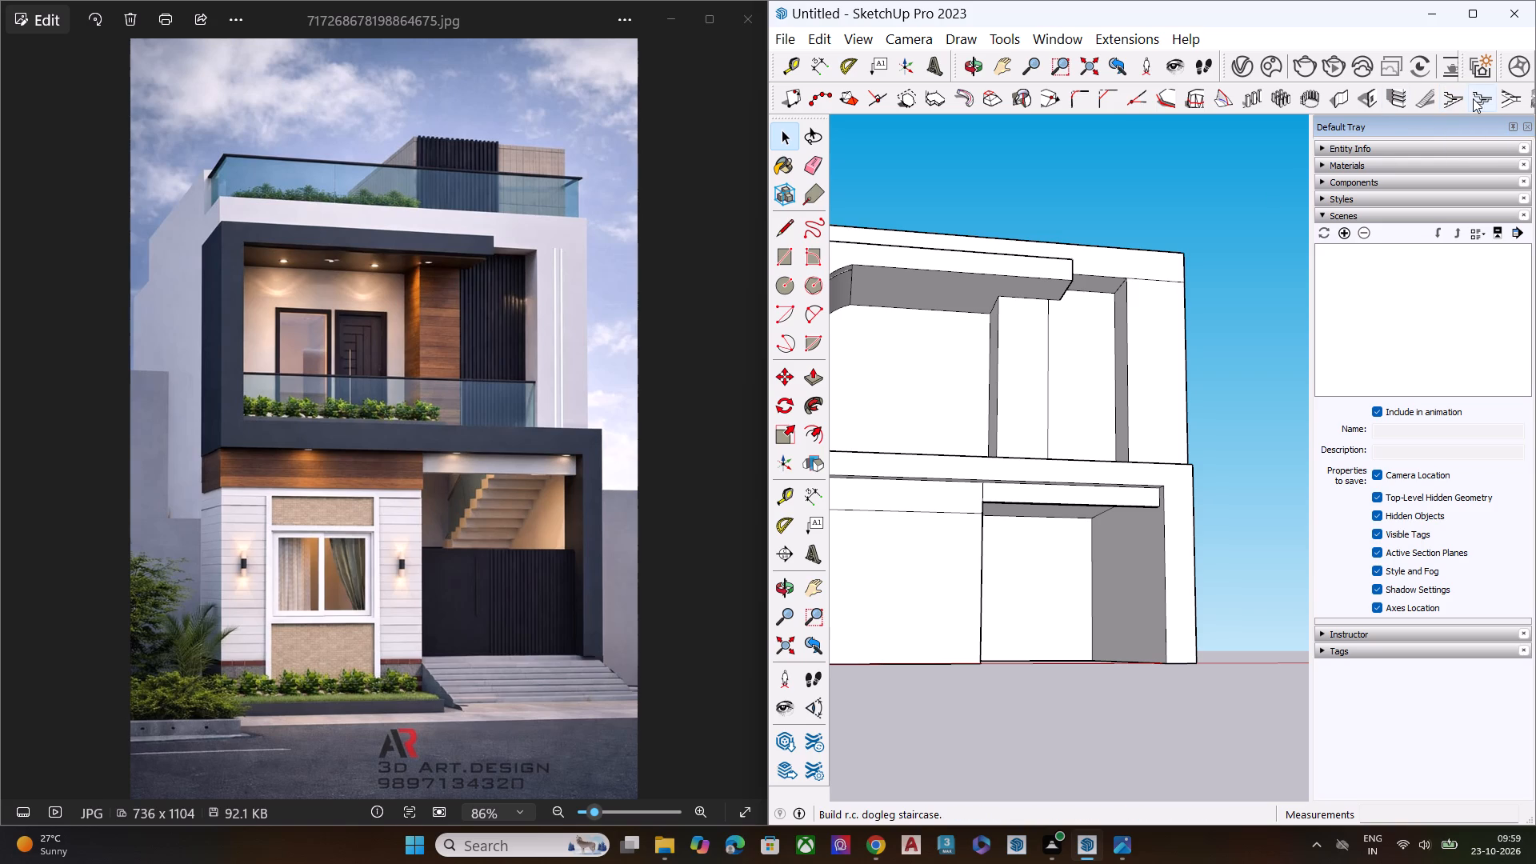
pyautogui.scroll(3, 1473, 98)
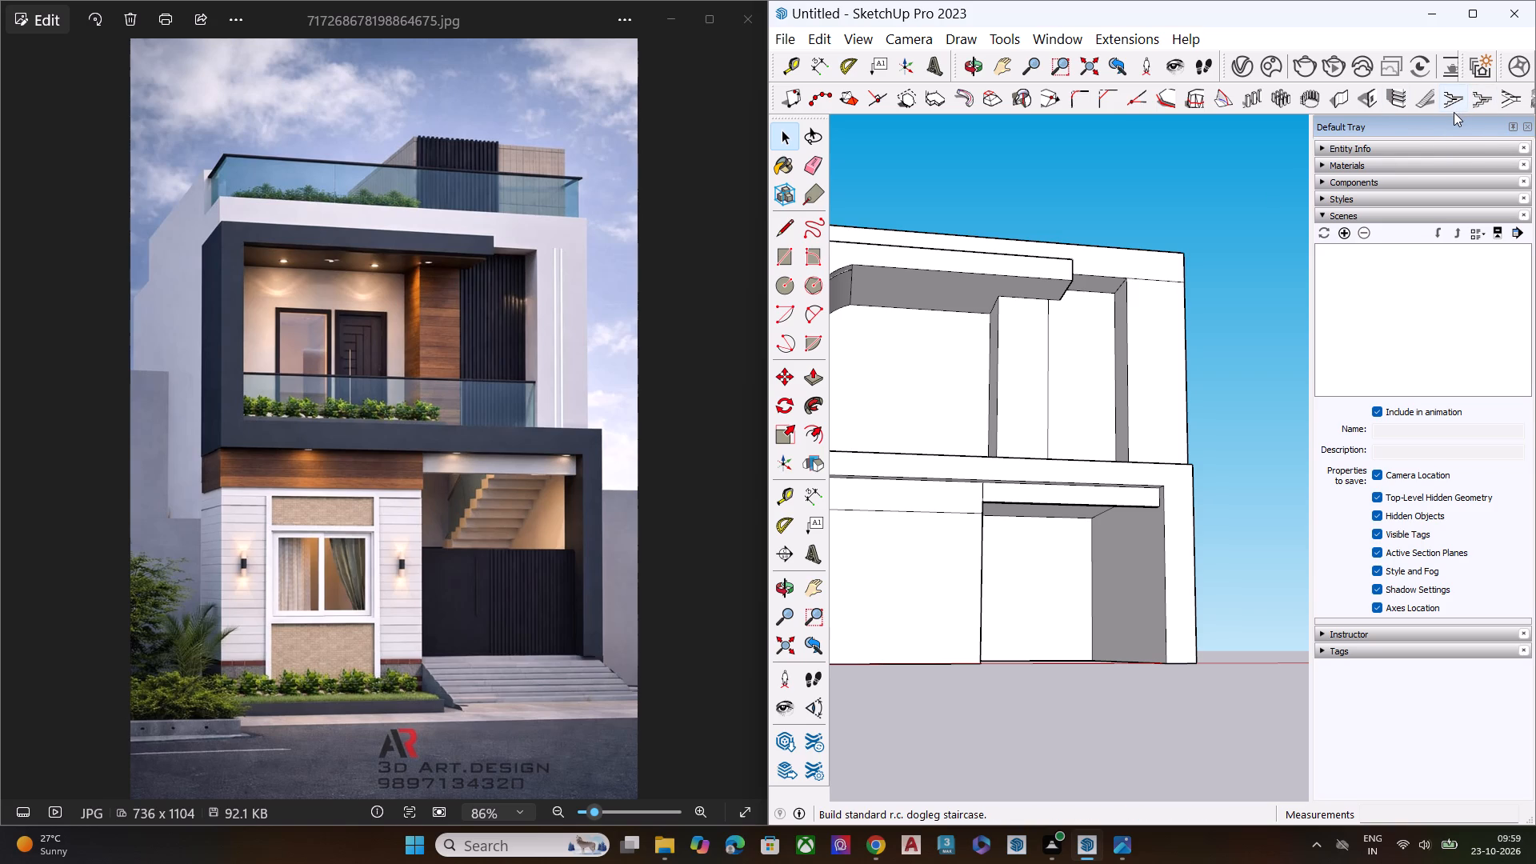
pyautogui.click(1509, 97)
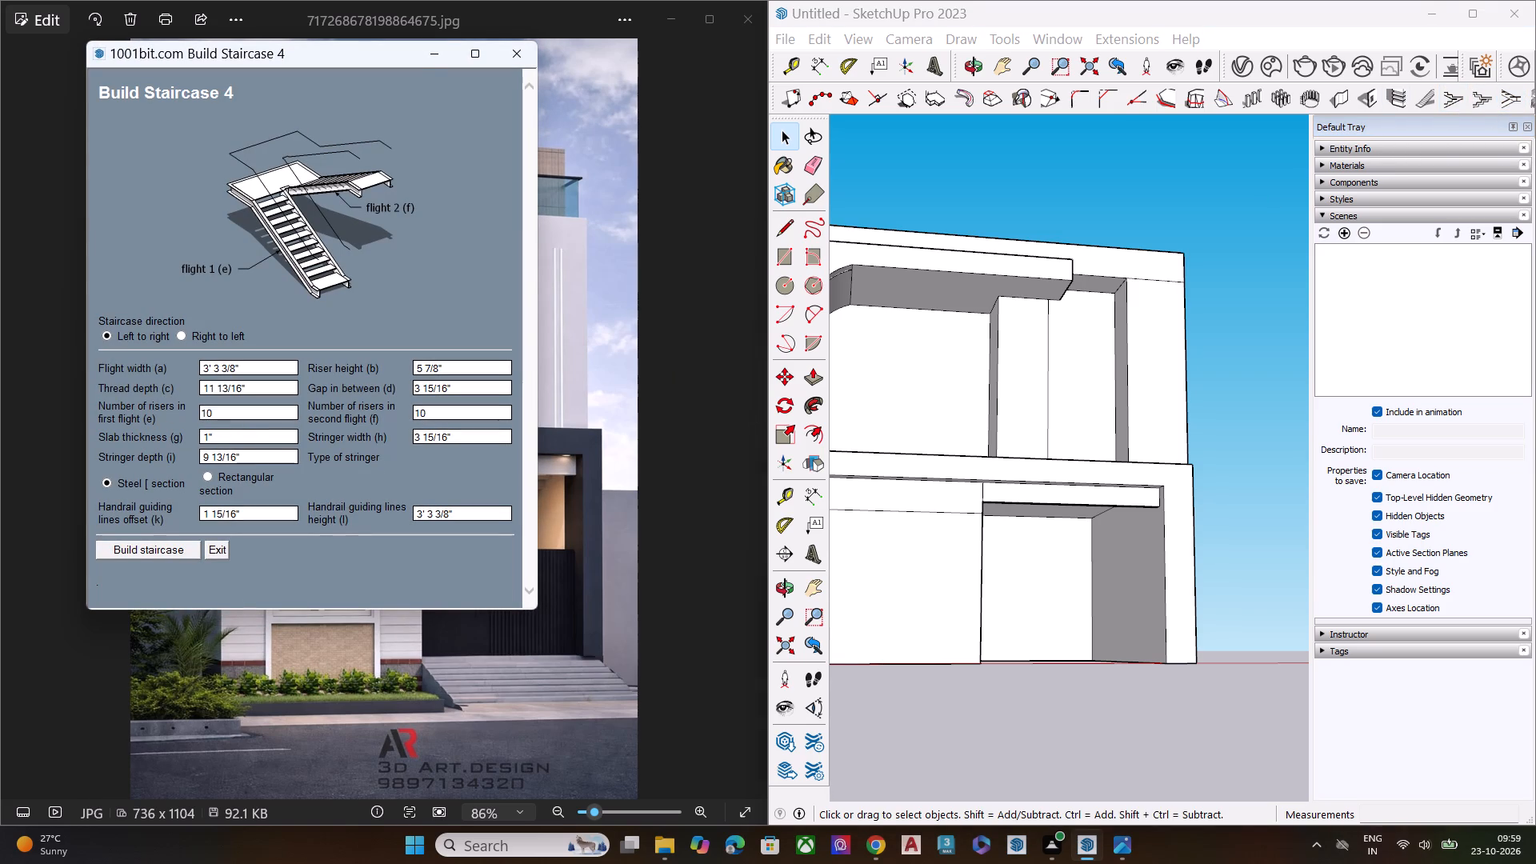
pyautogui.click(166, 554)
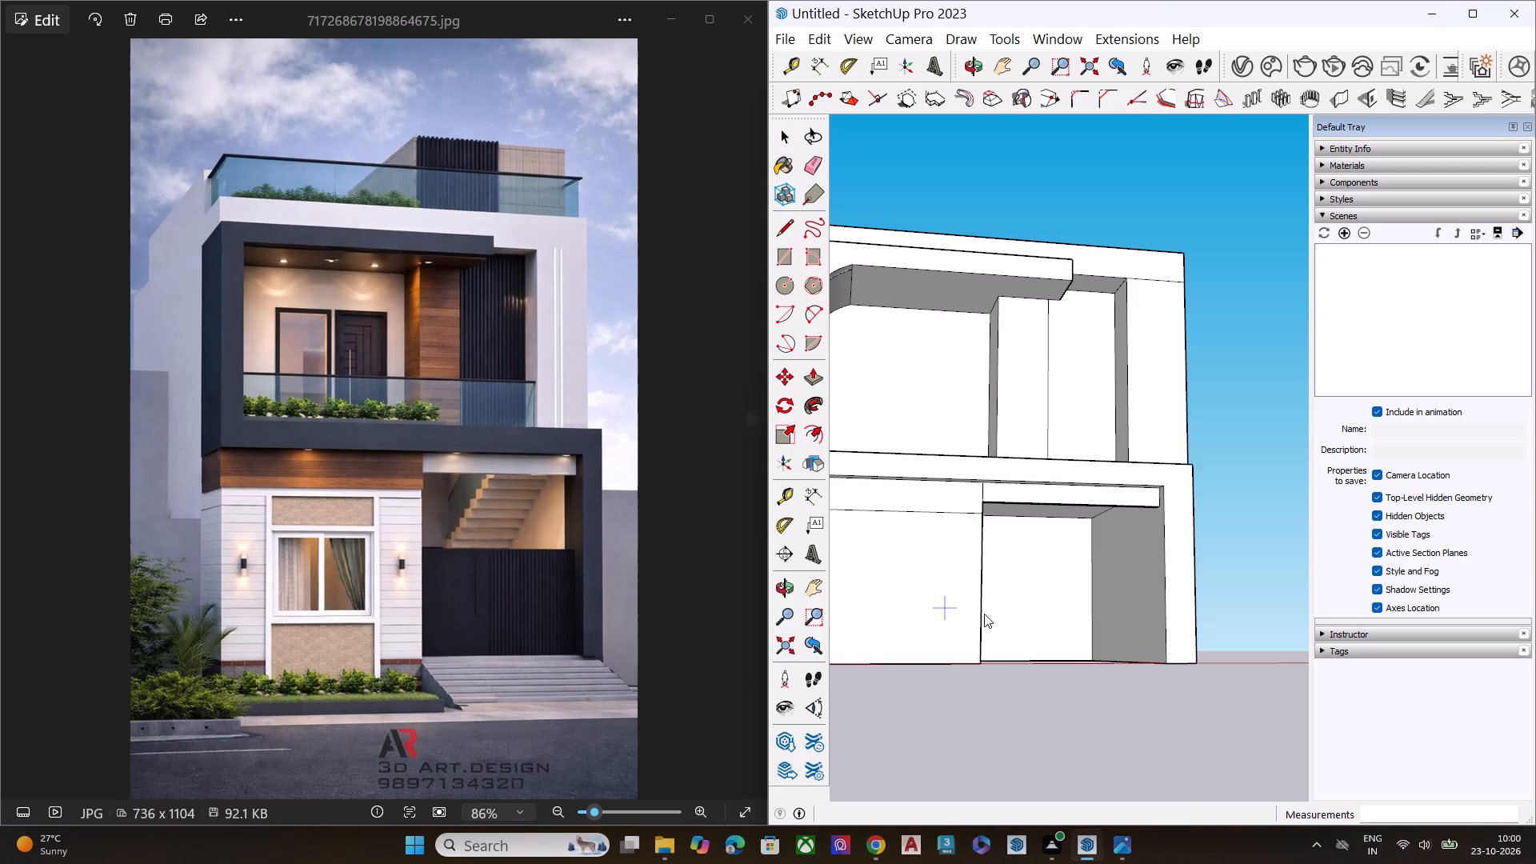
pyautogui.moveTo(1073, 658); pyautogui.dragTo(1000, 755, button='middle')
pyautogui.scroll(1, 1076, 632)
pyautogui.scroll(-3, 1077, 630)
pyautogui.scroll(4, 1078, 630)
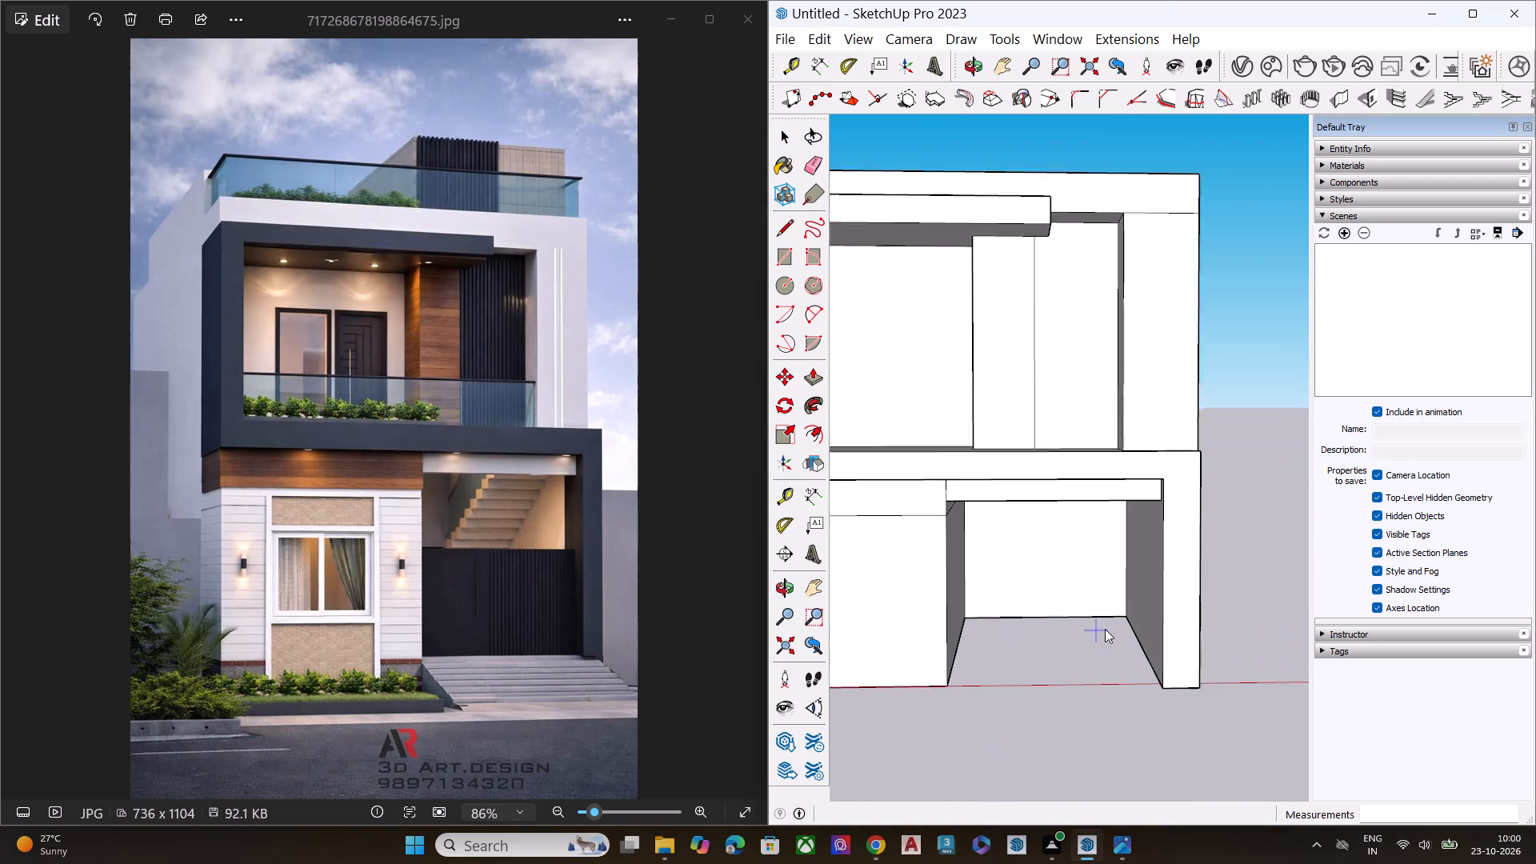
pyautogui.scroll(1, 1117, 614)
pyautogui.scroll(-2, 1117, 614)
pyautogui.scroll(4, 1117, 614)
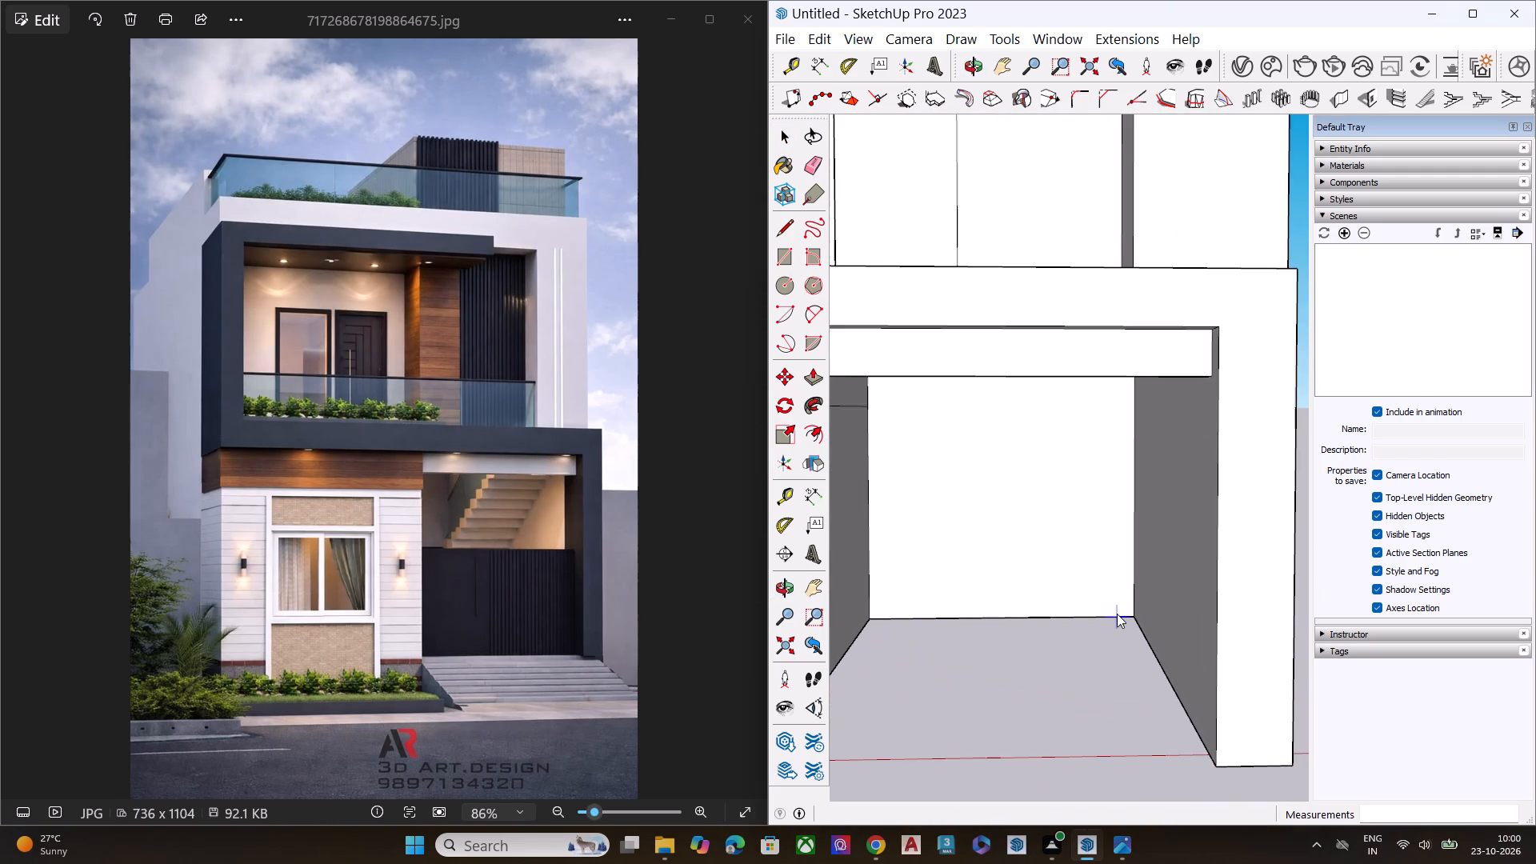
pyautogui.moveTo(1135, 613); pyautogui.dragTo(1205, 575, button='middle')
pyautogui.scroll(6, 1174, 594)
pyautogui.click(1092, 662)
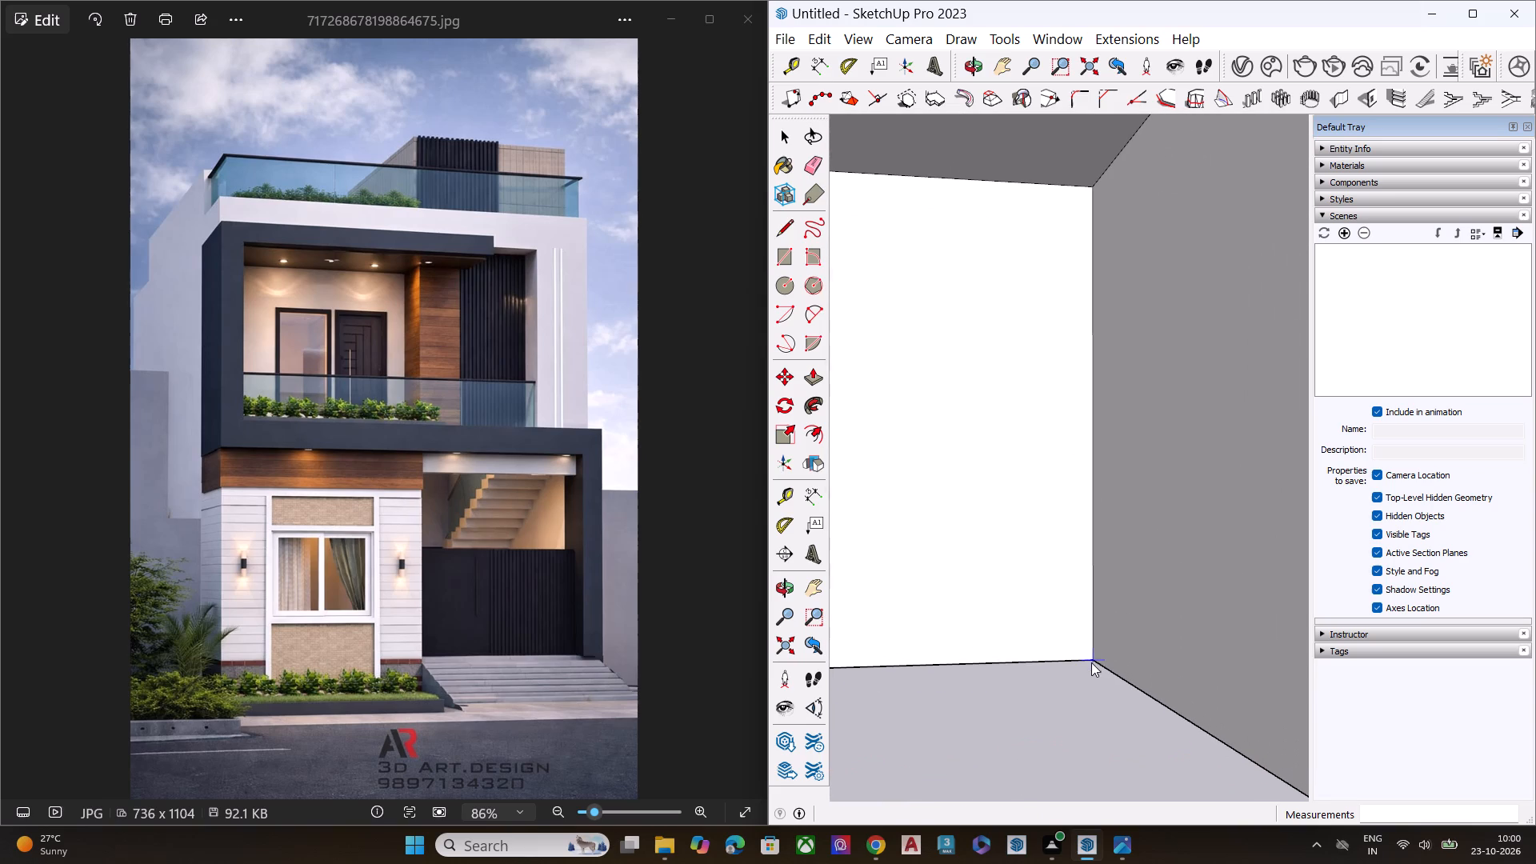
pyautogui.scroll(-7, 1010, 554)
pyautogui.scroll(-4, 939, 634)
pyautogui.scroll(1, 952, 643)
pyautogui.scroll(-3, 967, 651)
pyautogui.moveTo(994, 662); pyautogui.dragTo(990, 767, button='middle')
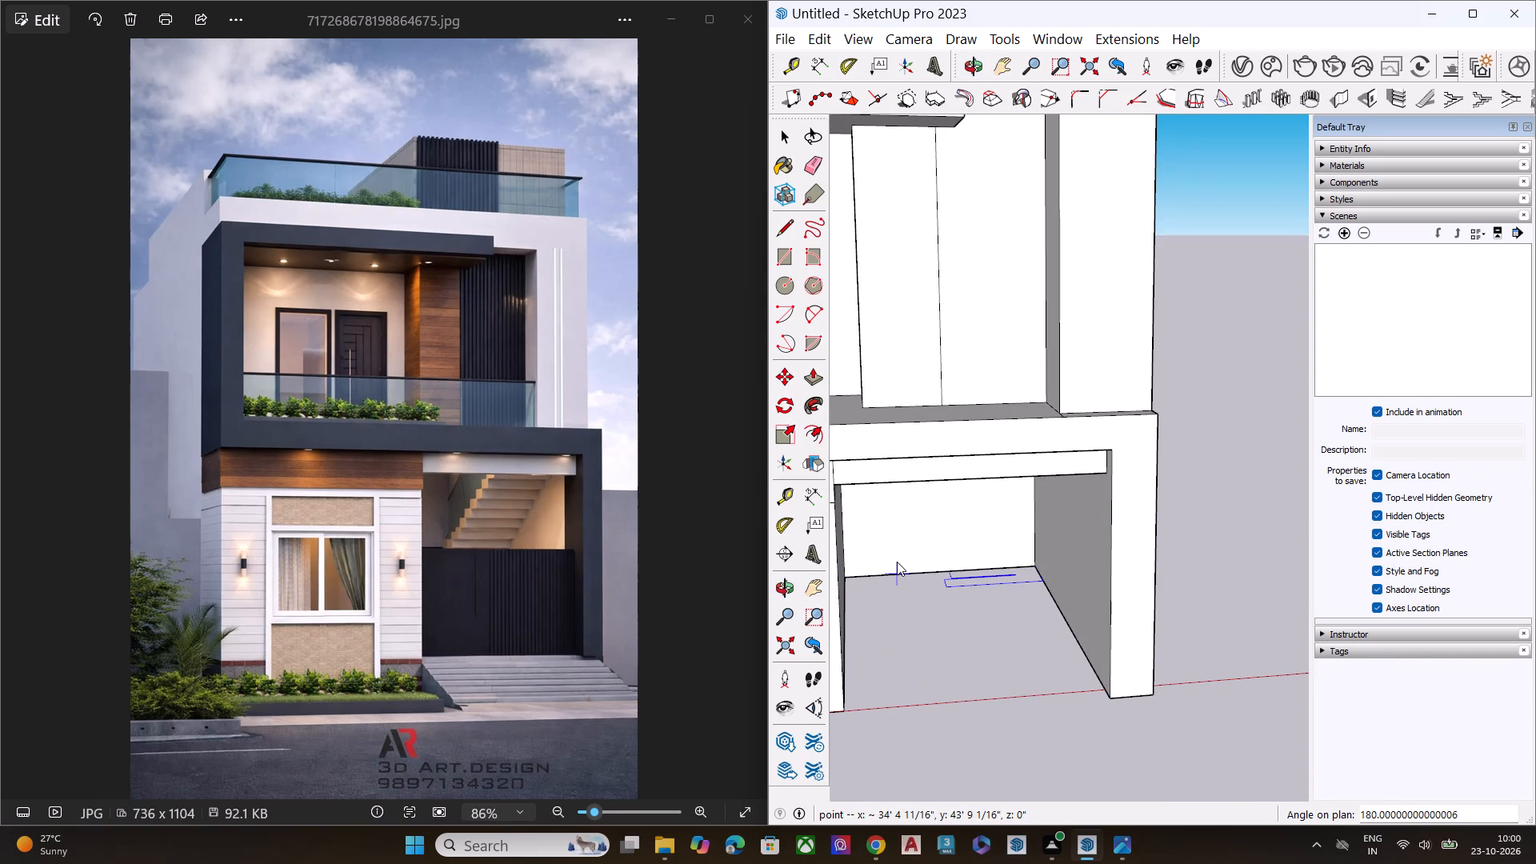
pyautogui.click(897, 562)
# Rotate the whole staircase a quarter turn on the ground plane, so its flights run perpendicular to the bay's back wall.
pyautogui.moveTo(991, 566); pyautogui.dragTo(962, 539, button='middle')
pyautogui.scroll(2, 963, 538)
pyautogui.scroll(-1, 970, 535)
pyautogui.scroll(4, 972, 534)
pyautogui.scroll(-1, 1004, 542)
pyautogui.scroll(2, 1005, 542)
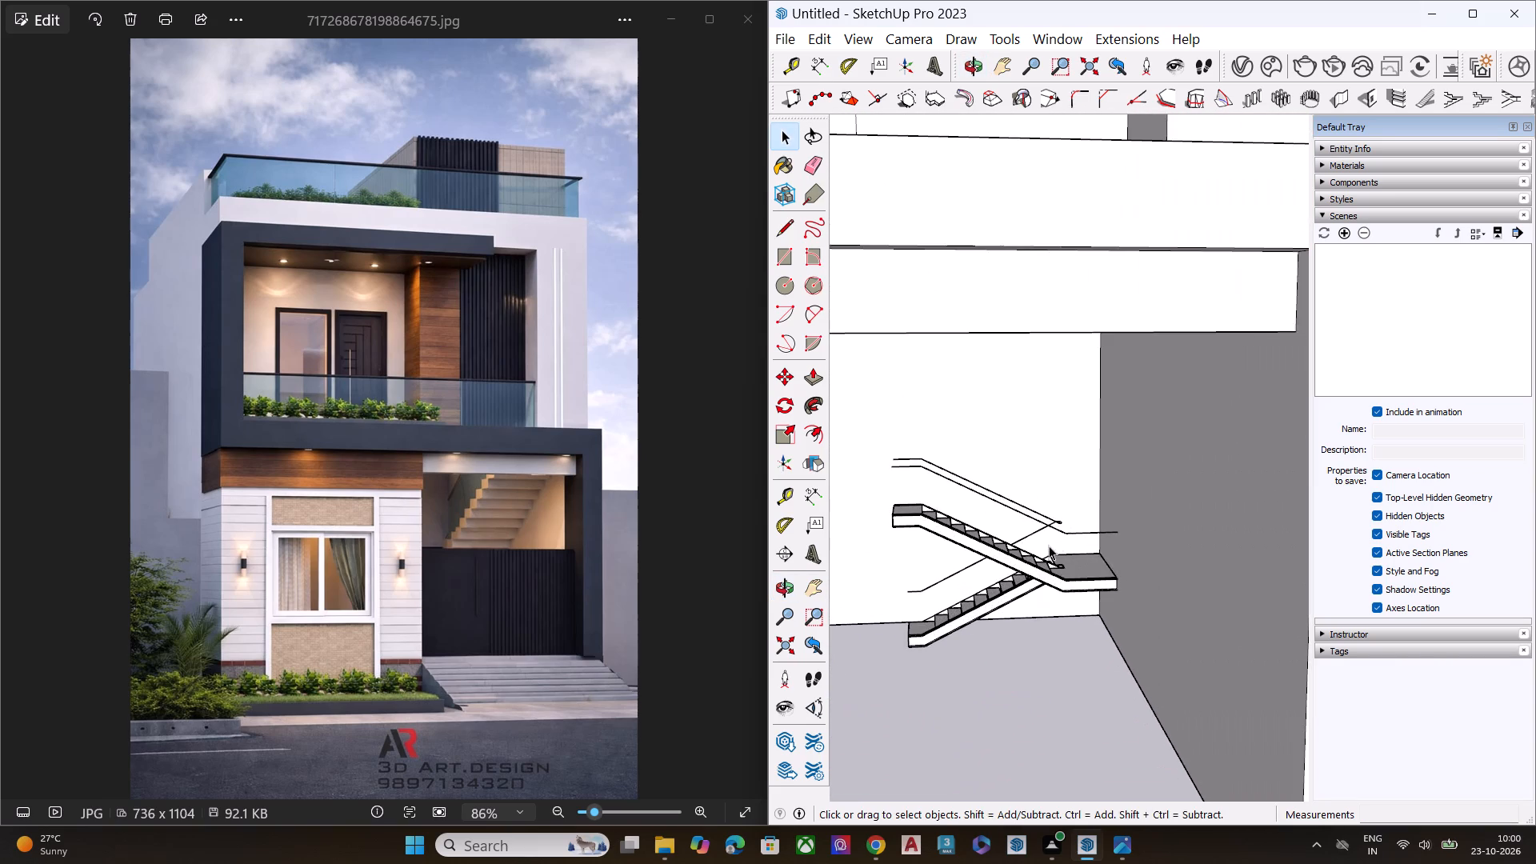
pyautogui.scroll(1, 1078, 528)
pyautogui.moveTo(1078, 527); pyautogui.dragTo(1127, 485, button='middle')
pyautogui.scroll(6, 1106, 540)
pyautogui.scroll(-1, 1104, 565)
pyautogui.scroll(2, 1104, 566)
pyautogui.scroll(-5, 1103, 603)
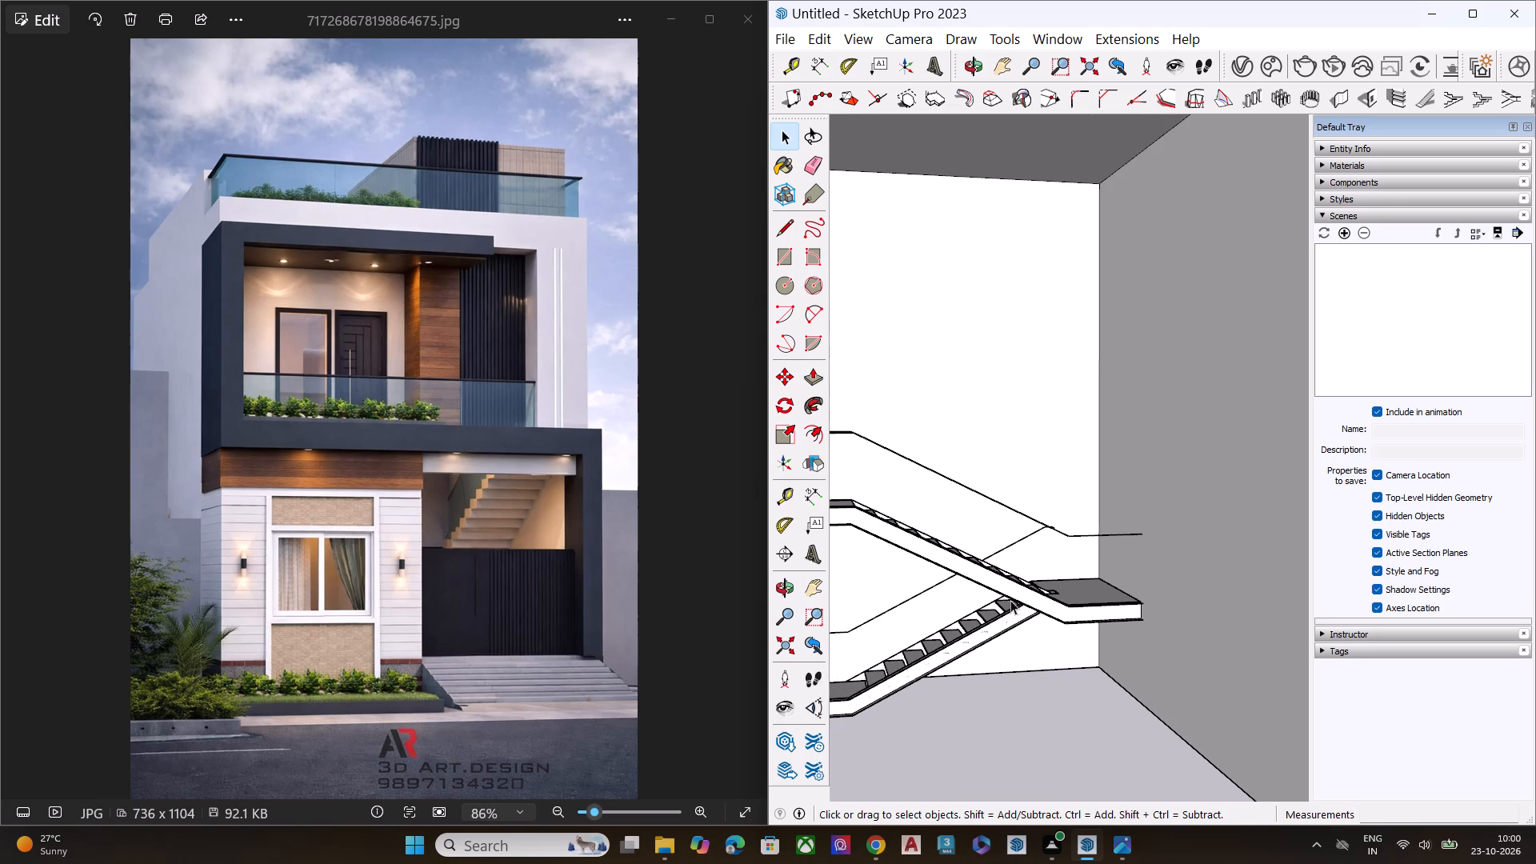
pyautogui.click(1010, 600)
pyautogui.scroll(-5, 1033, 564)
pyautogui.press('w')
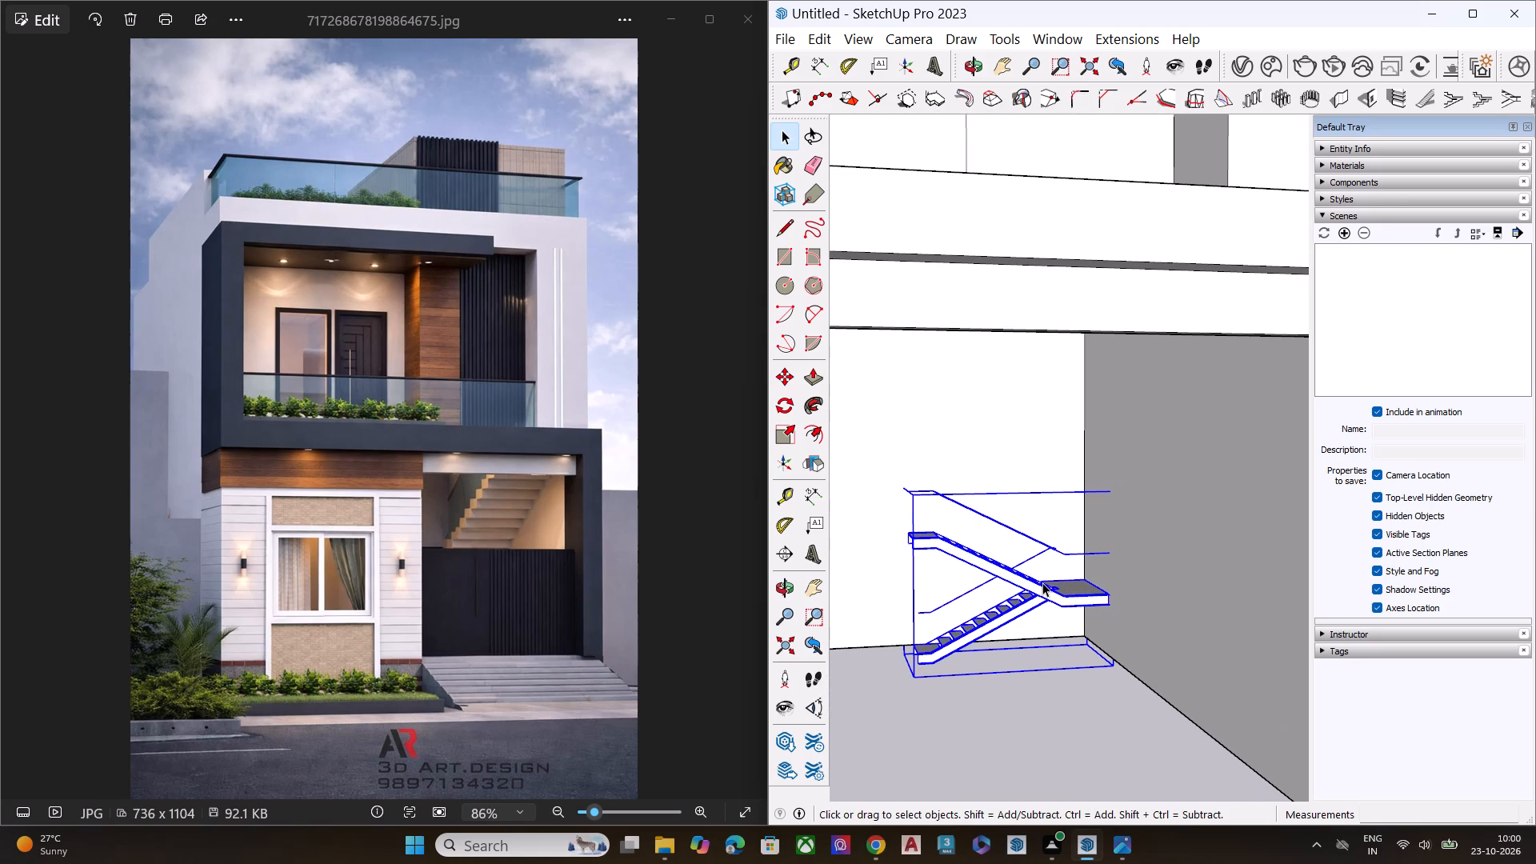
pyautogui.press('q')
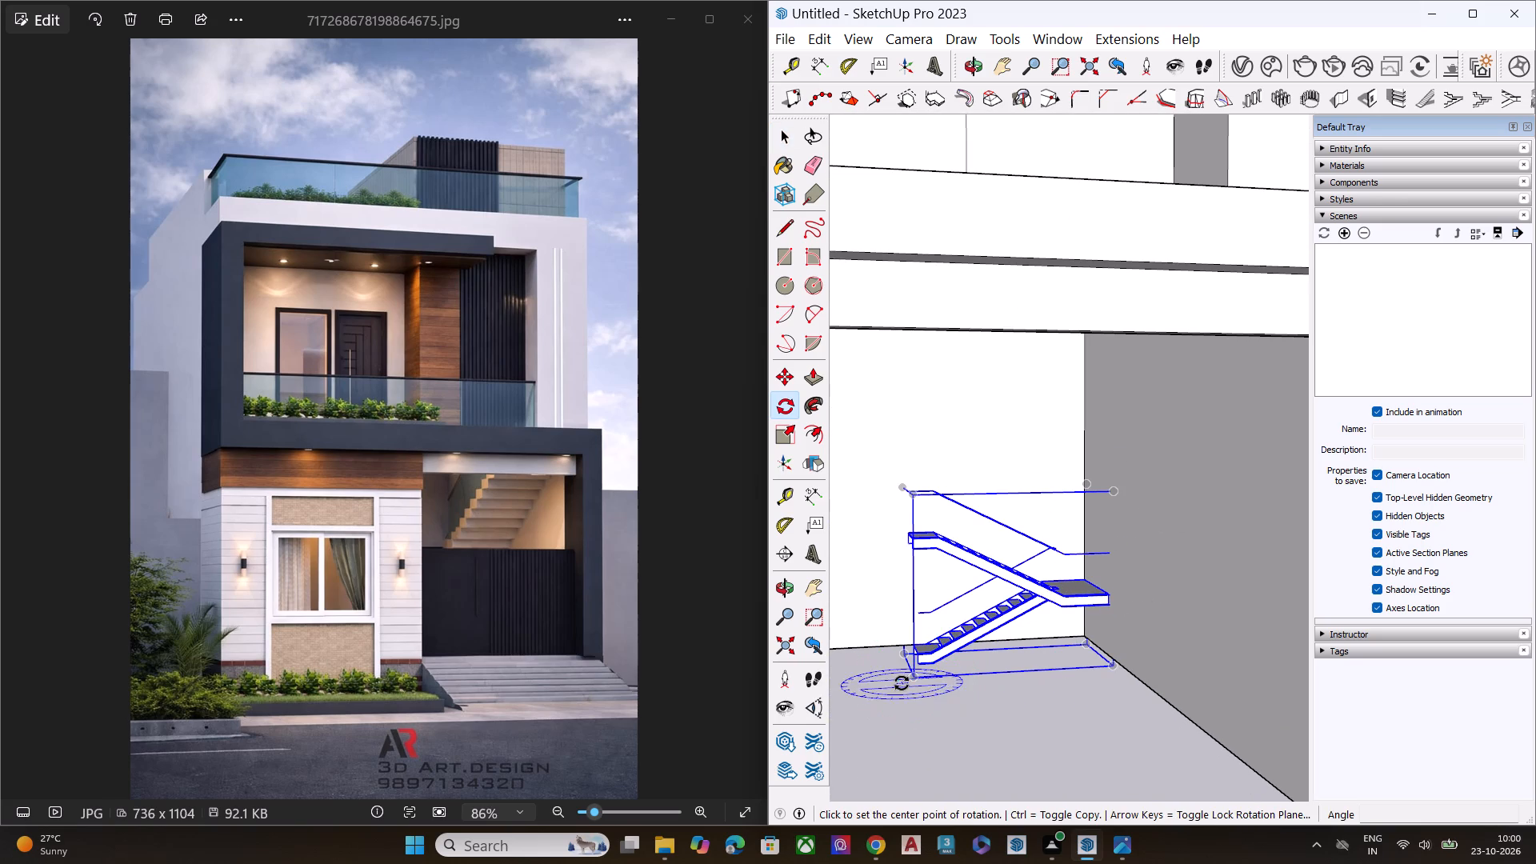
pyautogui.click(903, 685)
pyautogui.click(854, 690)
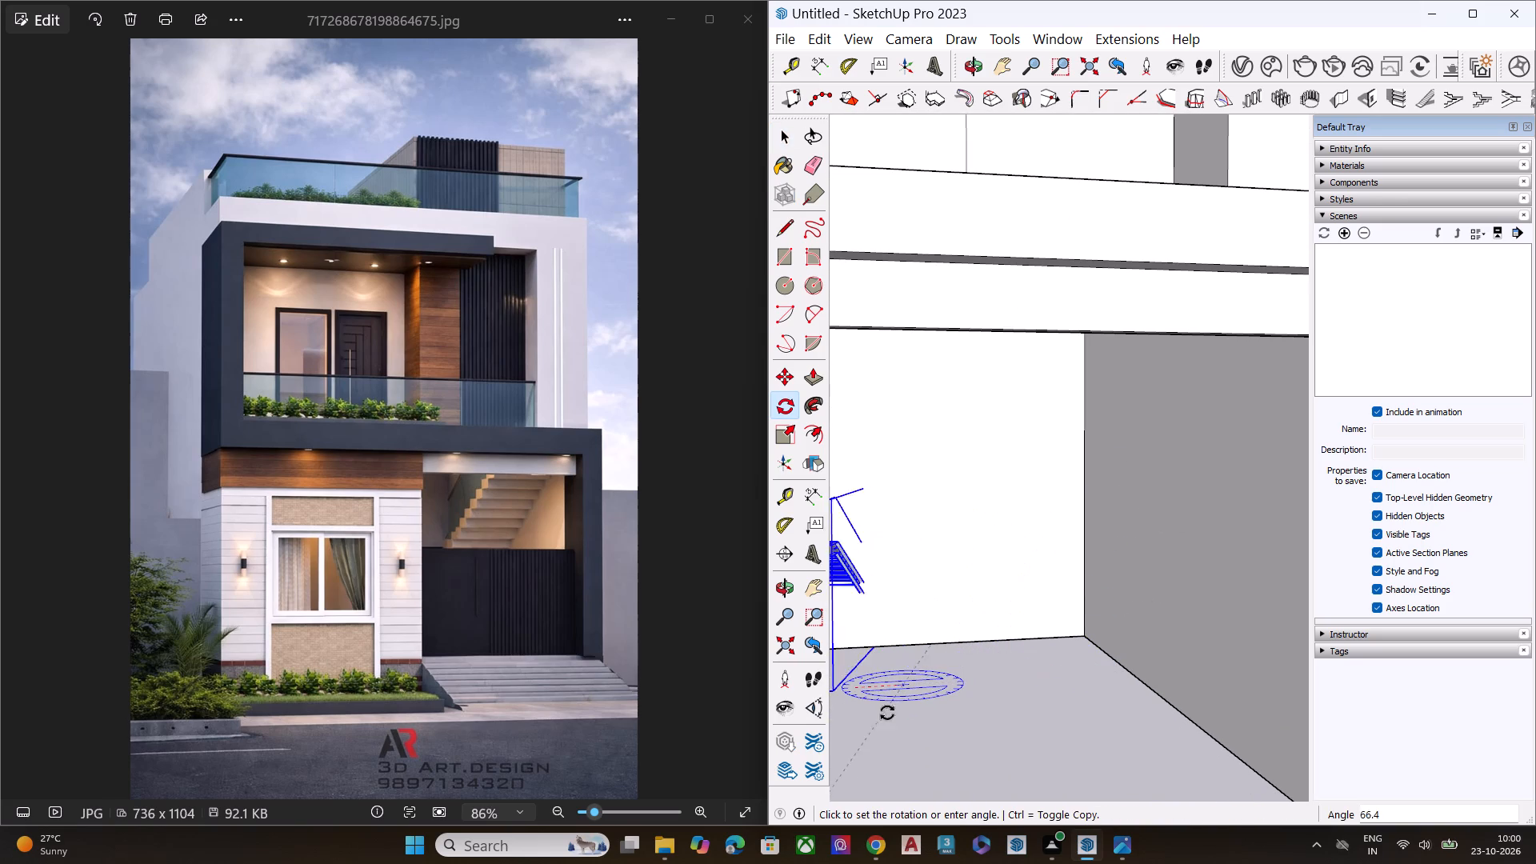
pyautogui.click(918, 718)
pyautogui.scroll(-12, 948, 654)
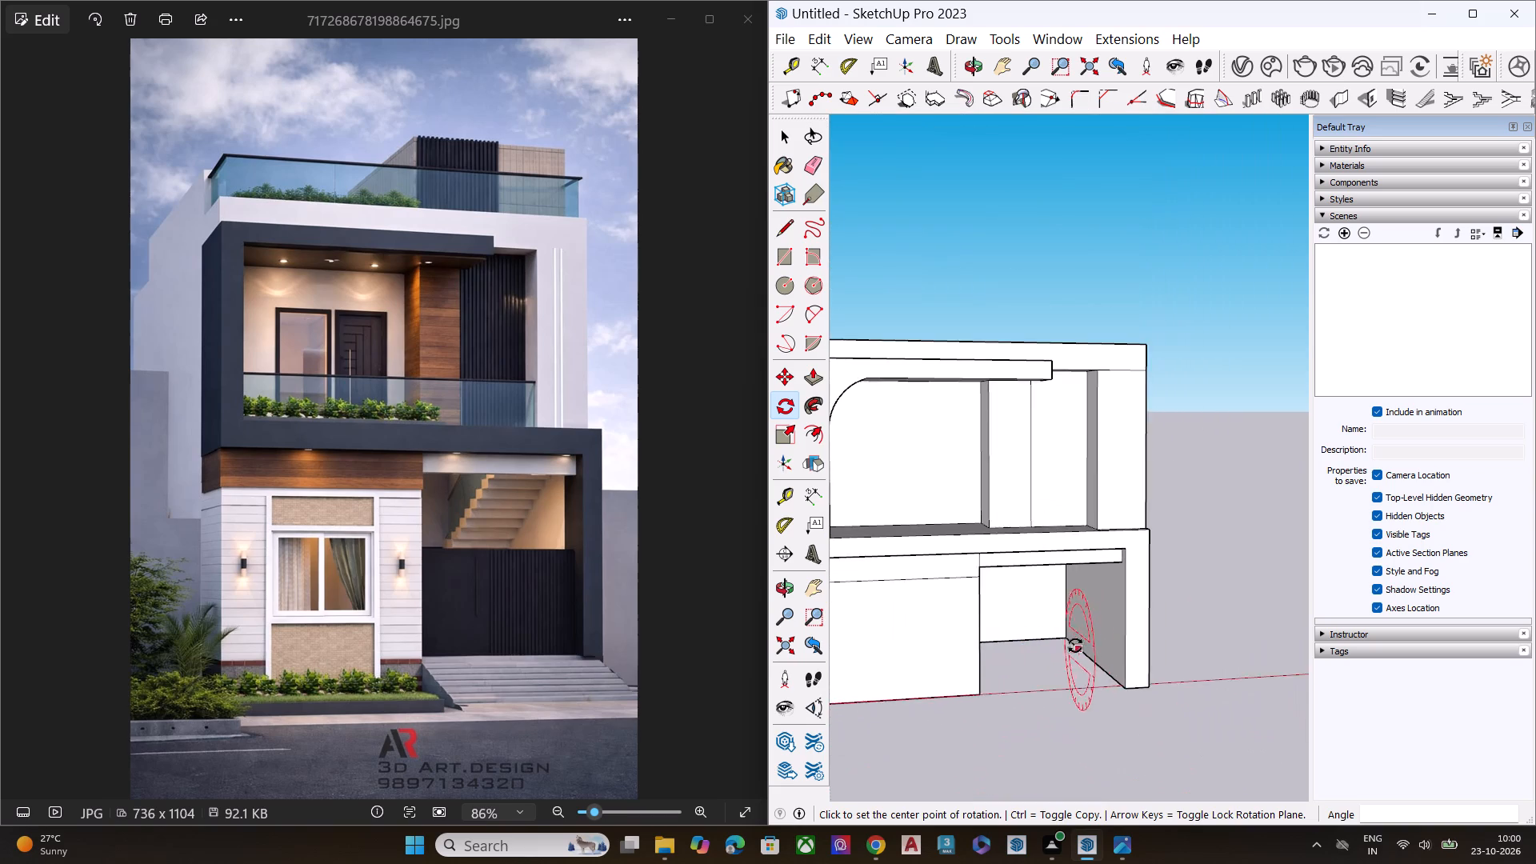
pyautogui.moveTo(1024, 654); pyautogui.dragTo(664, 684, button='middle')
pyautogui.scroll(5, 973, 668)
pyautogui.scroll(-1, 997, 655)
pyautogui.scroll(2, 1017, 645)
pyautogui.press('space')
# Move the rotated staircase about 22' 4" by its base corner into the parking bay's back corner, against the outer side wall.
pyautogui.scroll(2, 1146, 630)
pyautogui.scroll(-3, 1140, 658)
pyautogui.scroll(3, 1129, 673)
pyautogui.scroll(-1, 1125, 679)
pyautogui.scroll(1, 1154, 658)
pyautogui.moveTo(1159, 651); pyautogui.dragTo(1237, 578, button='middle')
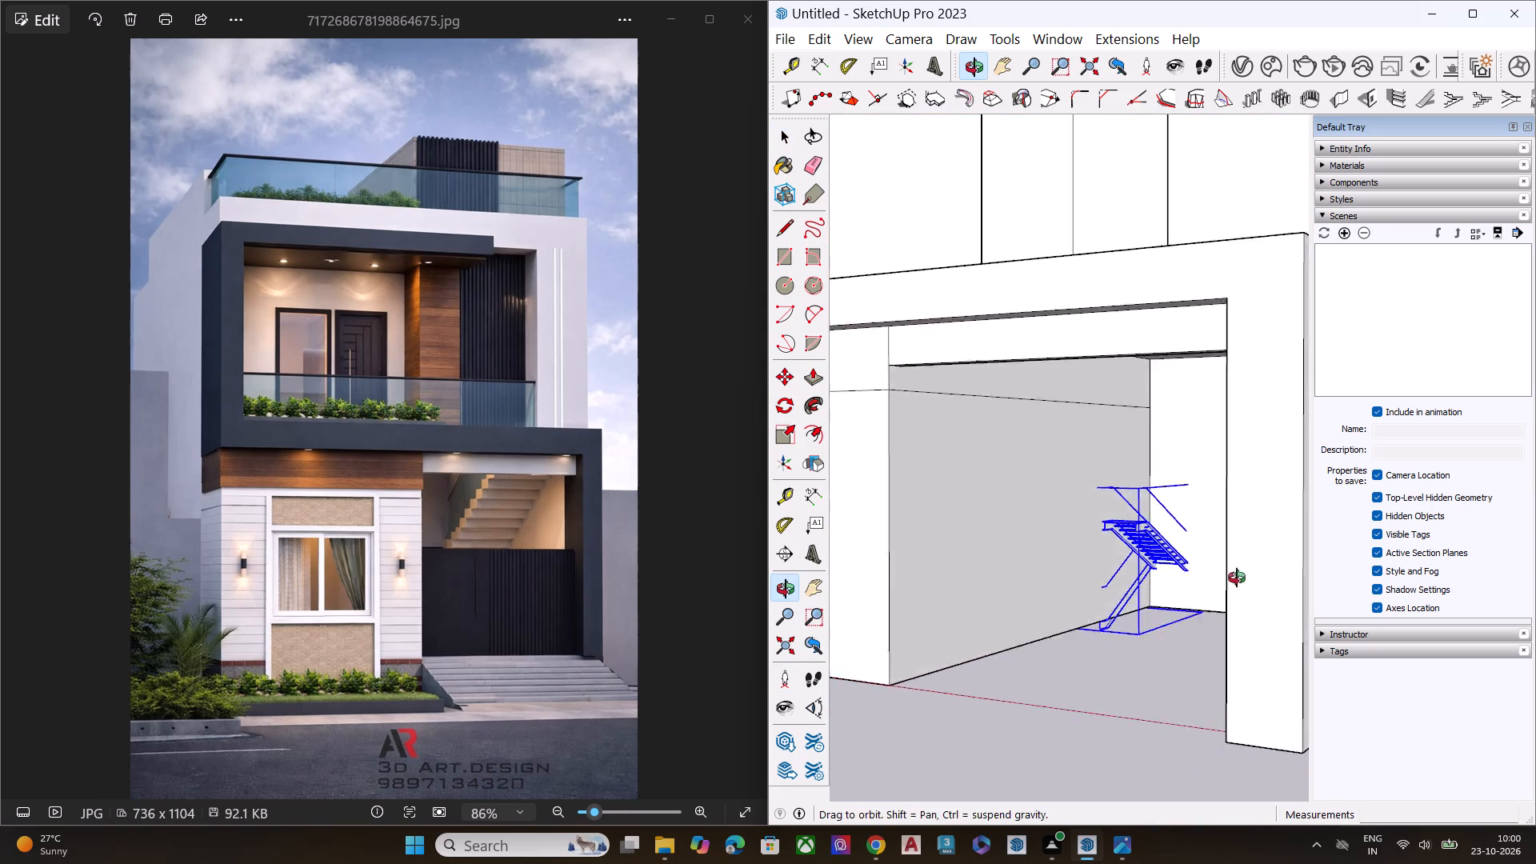
pyautogui.moveTo(1237, 578); pyautogui.dragTo(1248, 570, button='middle')
pyautogui.scroll(8, 1248, 570)
pyautogui.press('m')
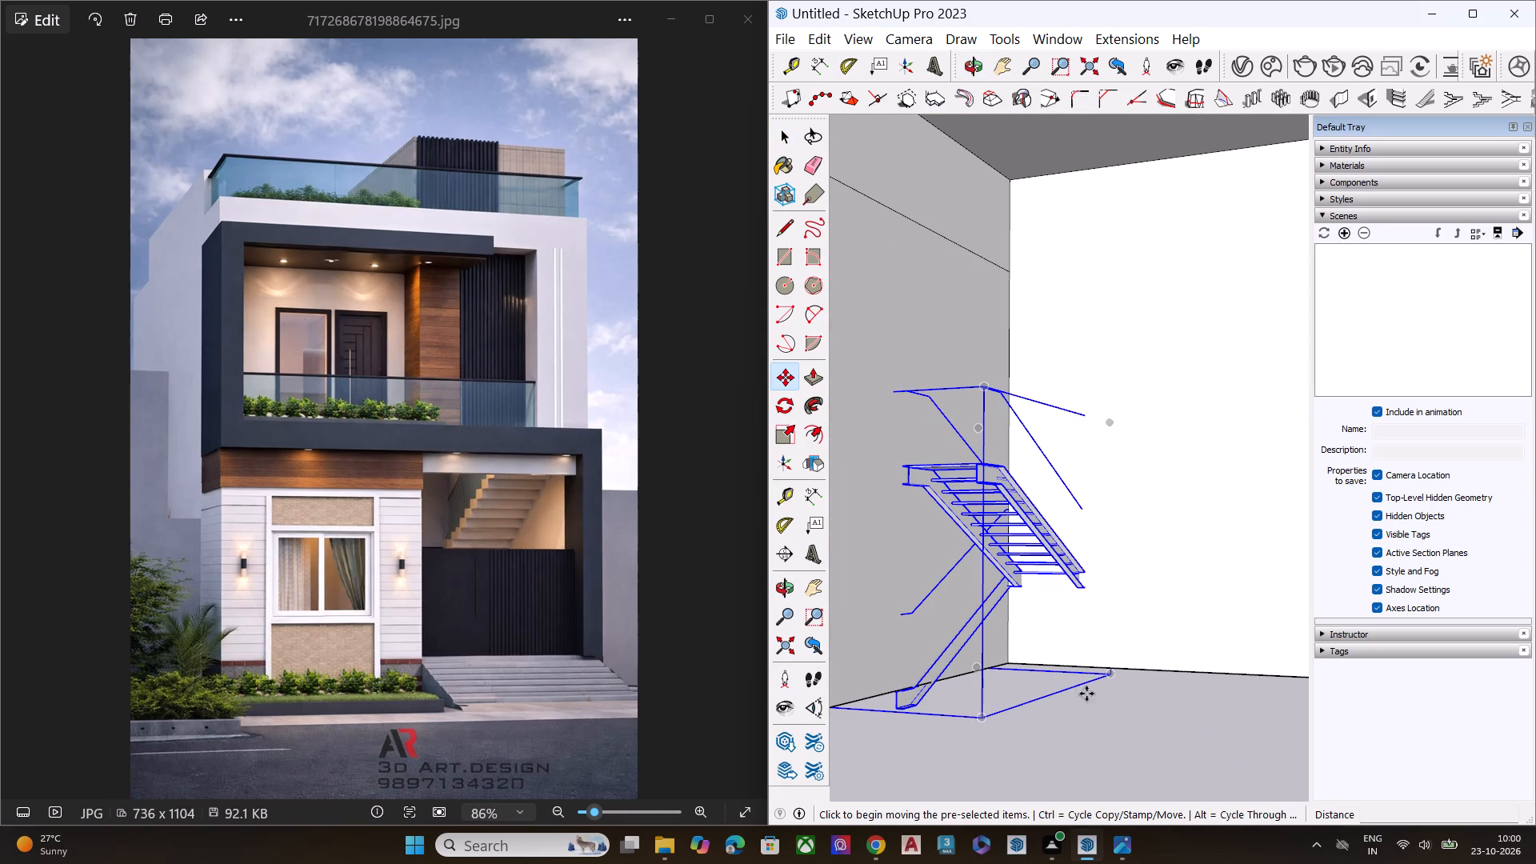
pyautogui.scroll(-2, 1105, 694)
pyautogui.click(1110, 682)
pyautogui.scroll(-6, 1074, 662)
pyautogui.scroll(1, 1078, 662)
pyautogui.scroll(-3, 1080, 662)
pyautogui.moveTo(1114, 646); pyautogui.dragTo(1142, 718, button='middle')
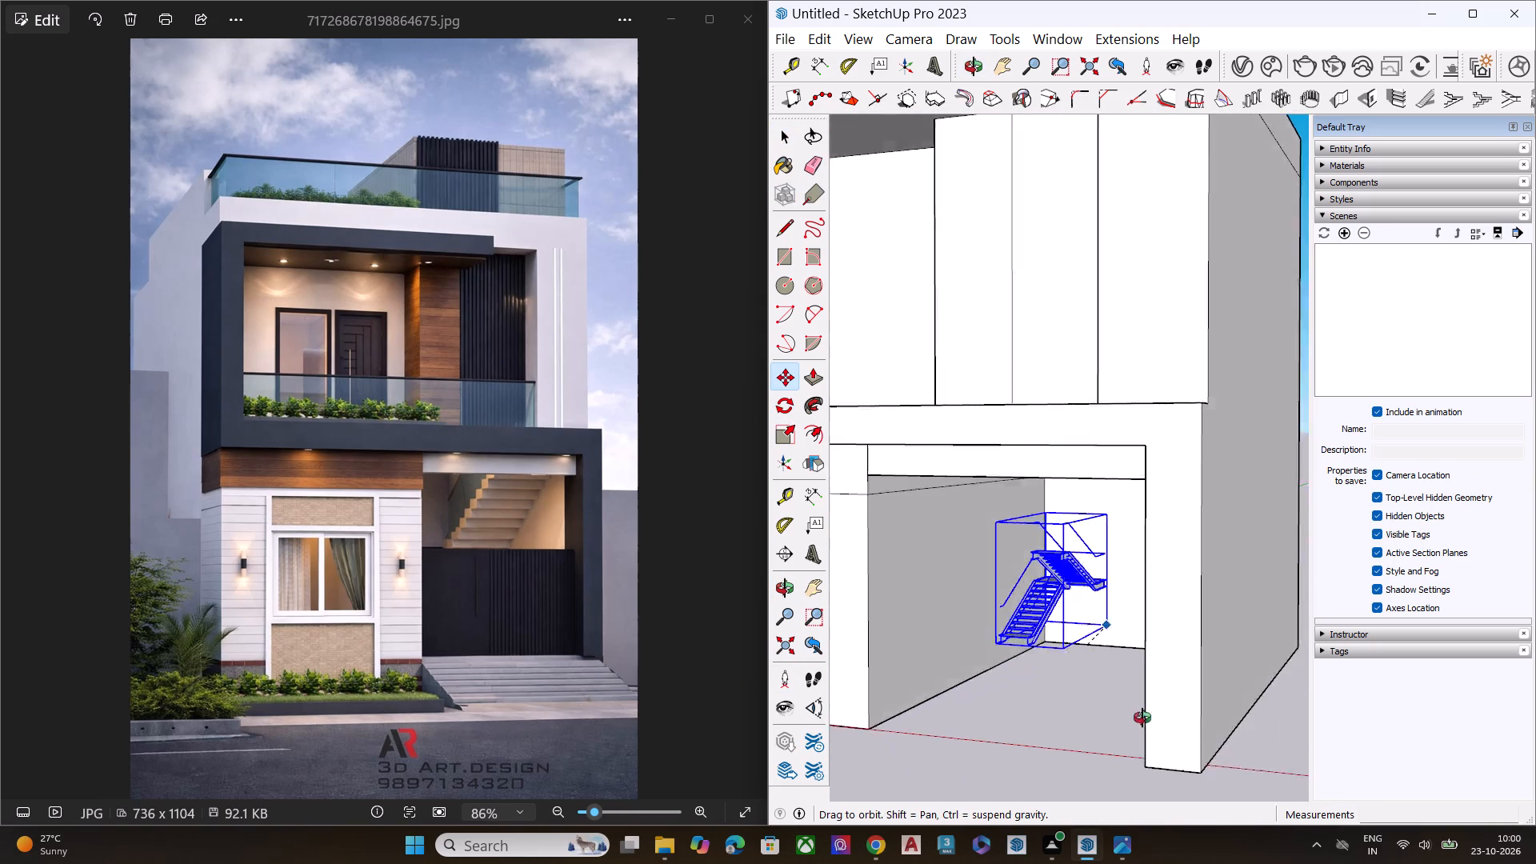
pyautogui.moveTo(1142, 718); pyautogui.dragTo(1325, 810, button='middle')
pyautogui.scroll(2, 1318, 801)
pyautogui.scroll(-2, 1242, 752)
pyautogui.scroll(5, 1235, 750)
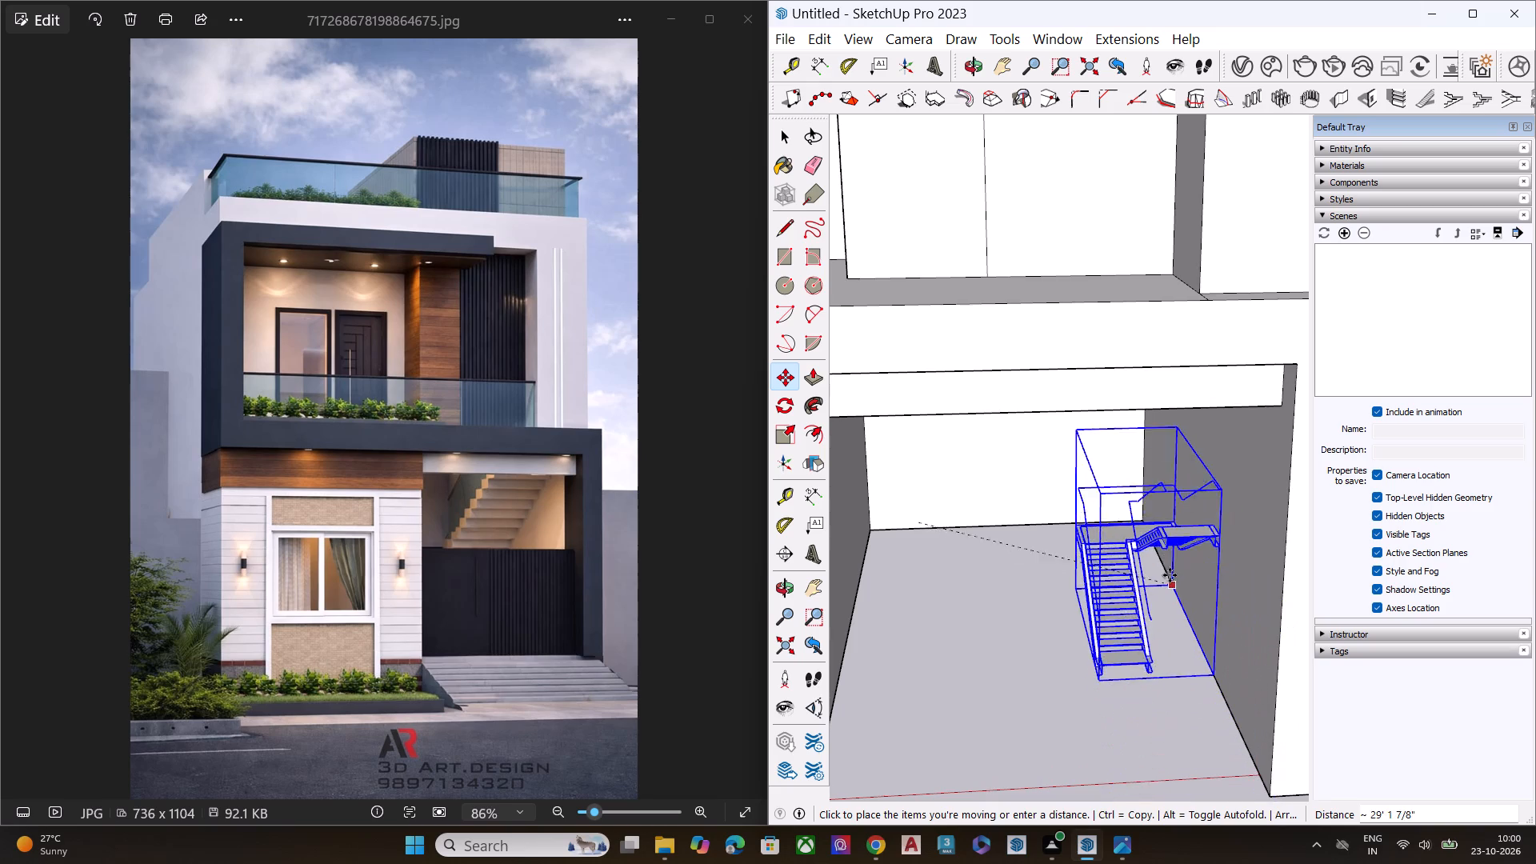
pyautogui.scroll(1, 1166, 572)
pyautogui.scroll(-1, 1166, 571)
pyautogui.scroll(5, 1166, 570)
pyautogui.click(1136, 497)
pyautogui.press('space')
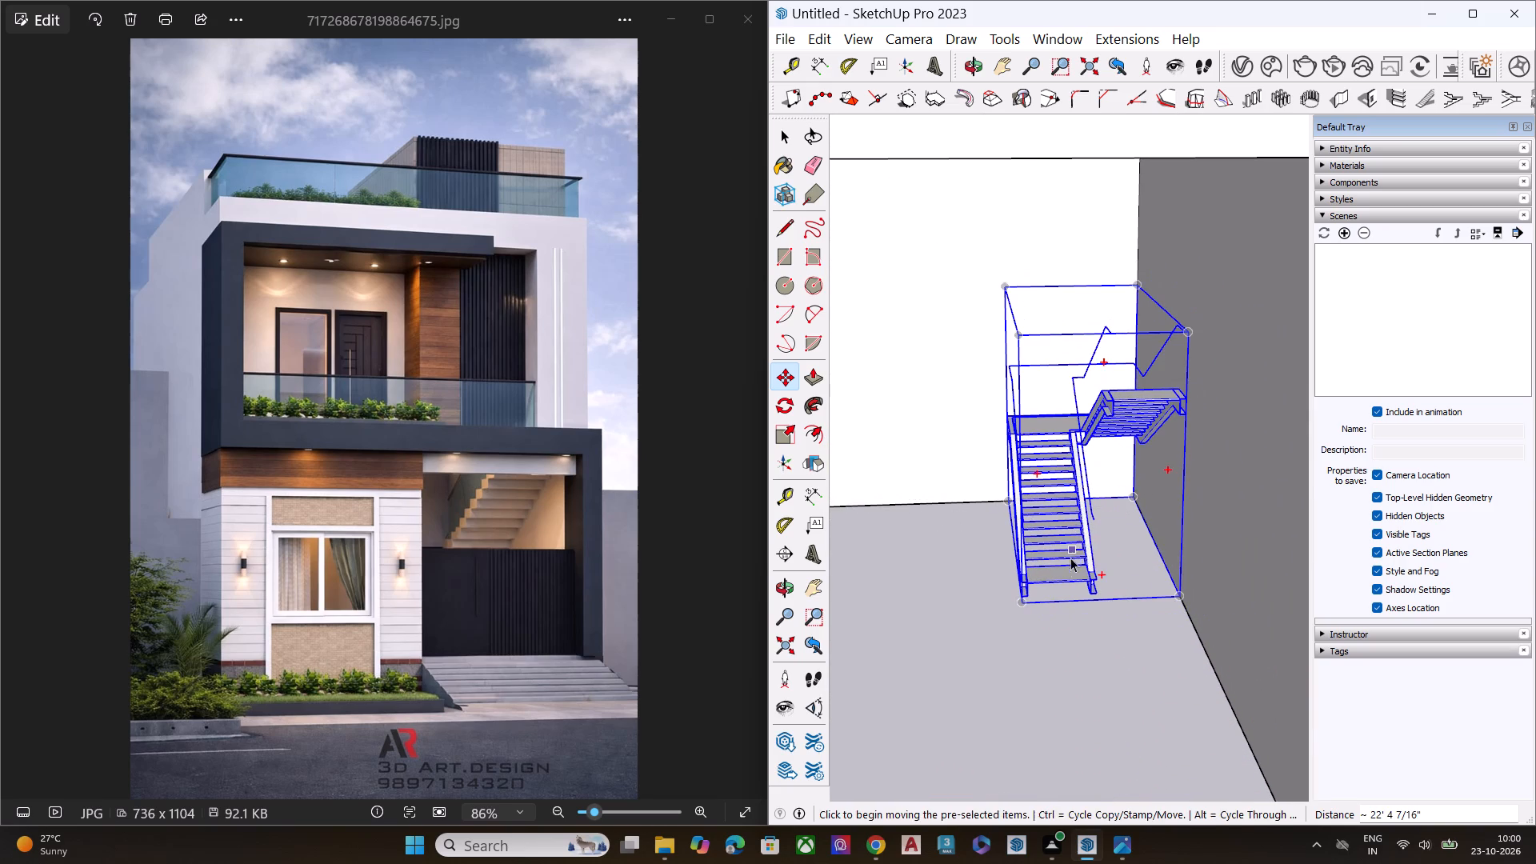
# Scale the staircase up uniformly by a factor of about 1.8 from its rear base corner, nearly filling the bay's height.
pyautogui.scroll(-4, 1076, 583)
pyautogui.moveTo(1098, 597); pyautogui.dragTo(1254, 431, button='middle')
pyautogui.scroll(3, 1162, 518)
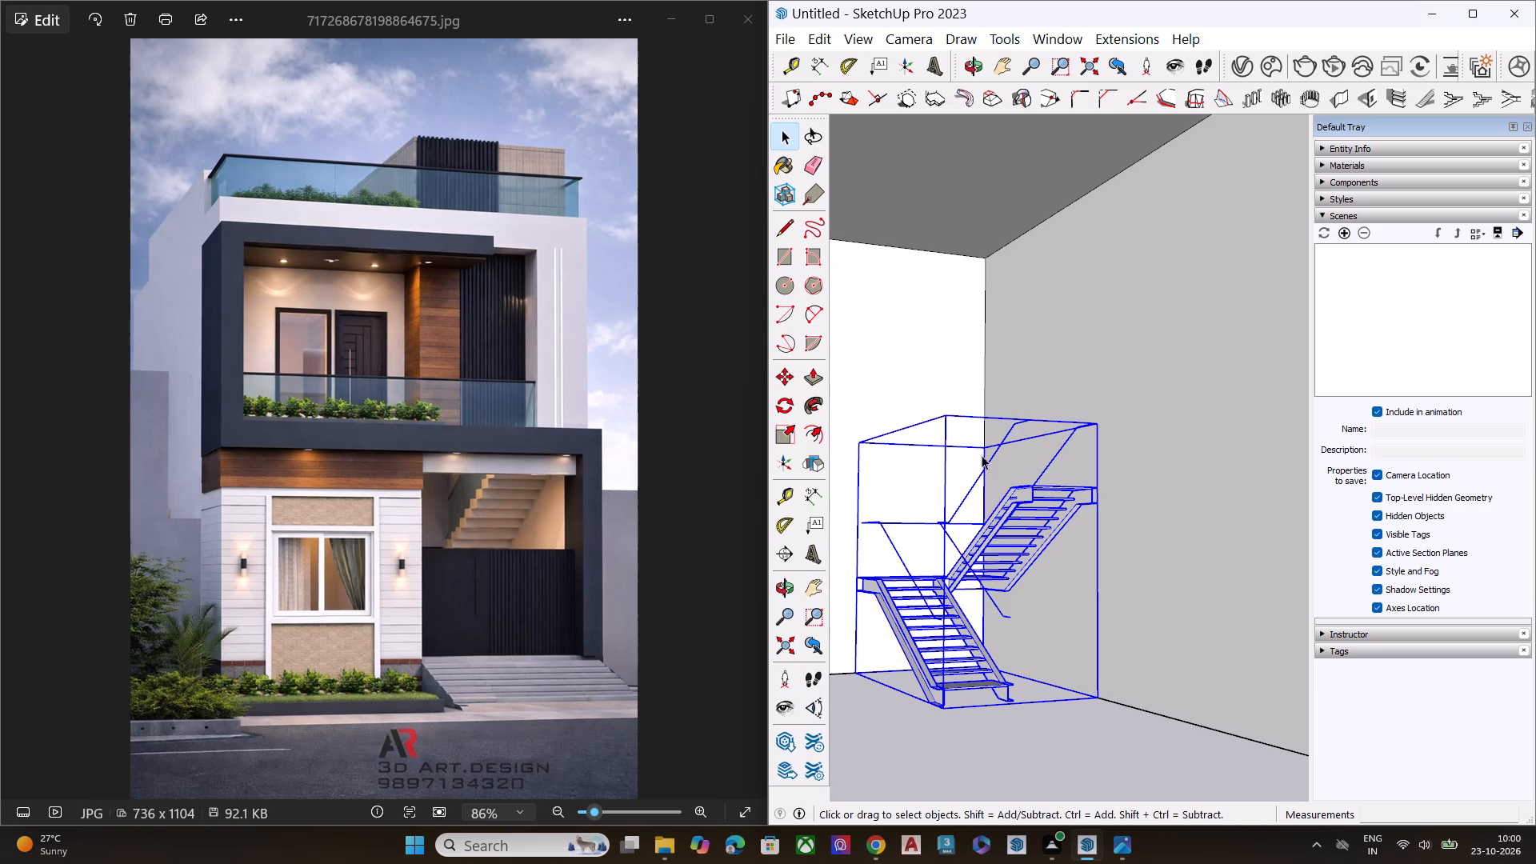
pyautogui.scroll(-2, 968, 461)
pyautogui.scroll(1, 966, 461)
pyautogui.scroll(-4, 966, 462)
pyautogui.moveTo(1014, 521); pyautogui.dragTo(1038, 566, button='middle')
pyautogui.press('s')
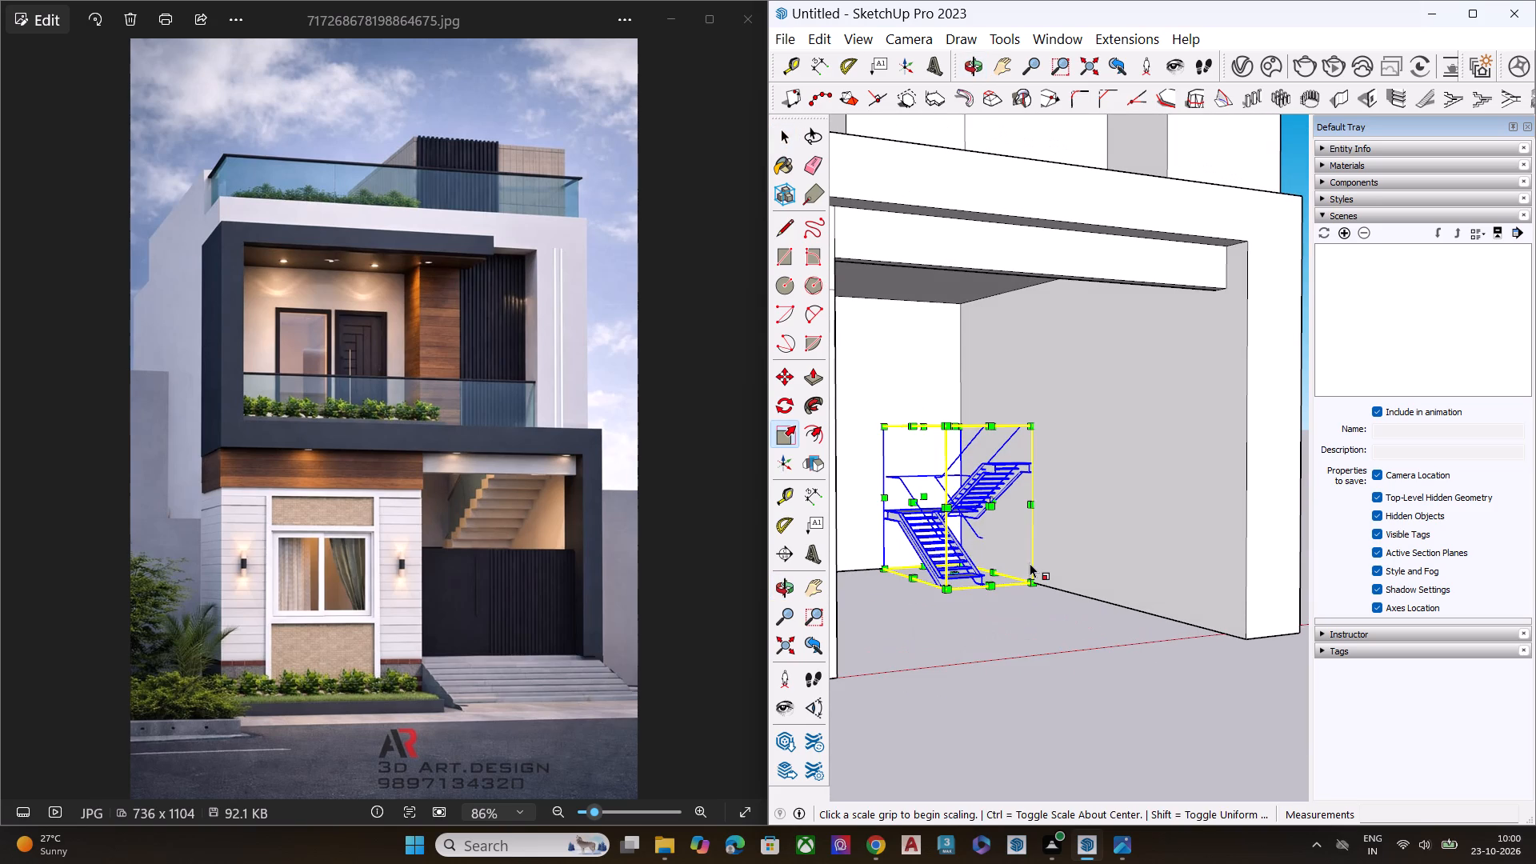
pyautogui.moveTo(1030, 425); pyautogui.dragTo(1142, 314)
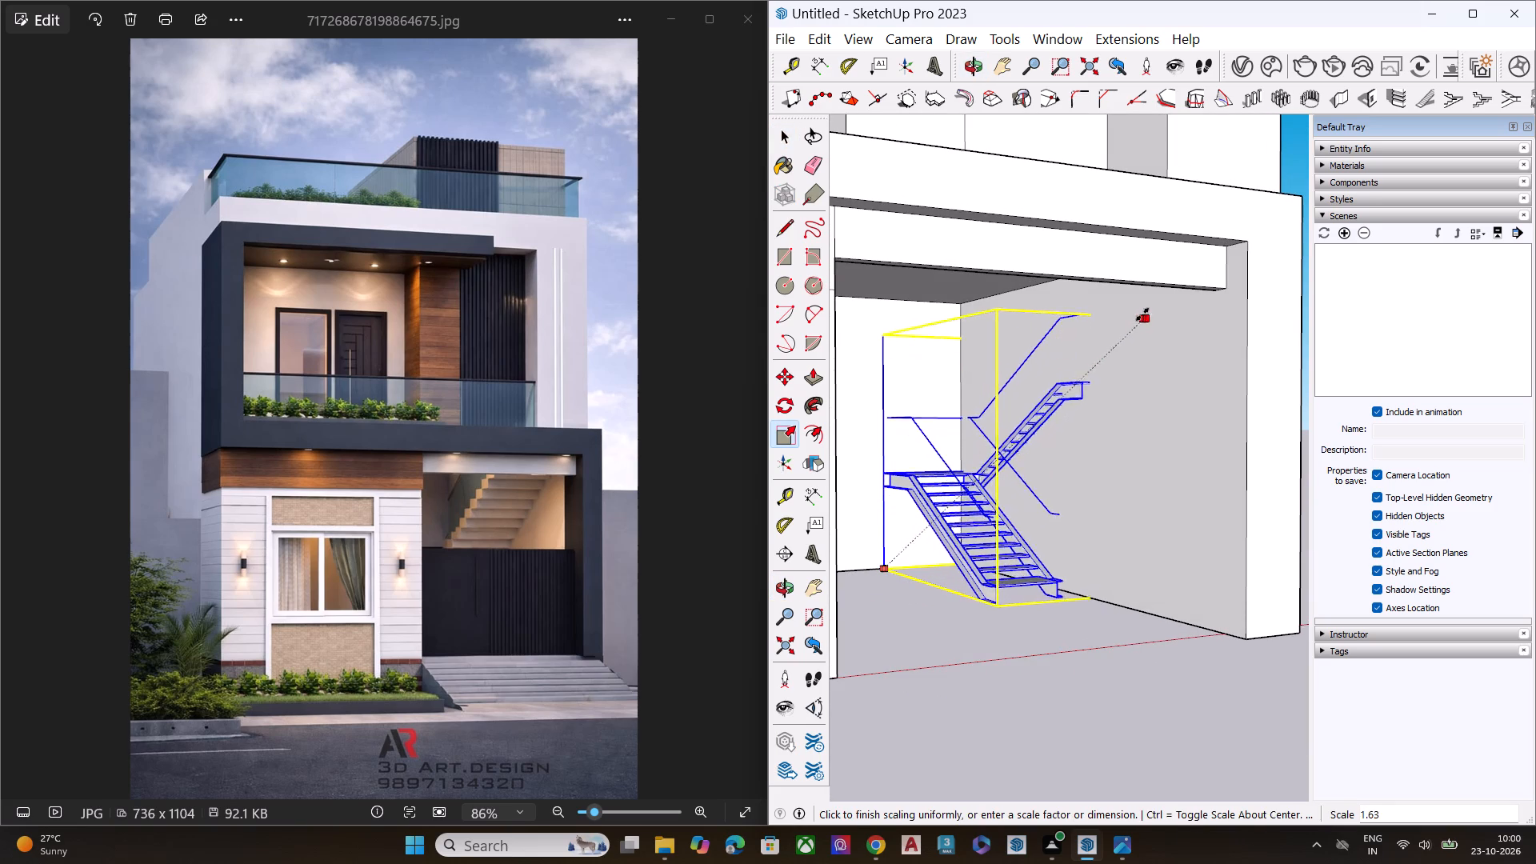
pyautogui.moveTo(1142, 314); pyautogui.dragTo(1182, 290)
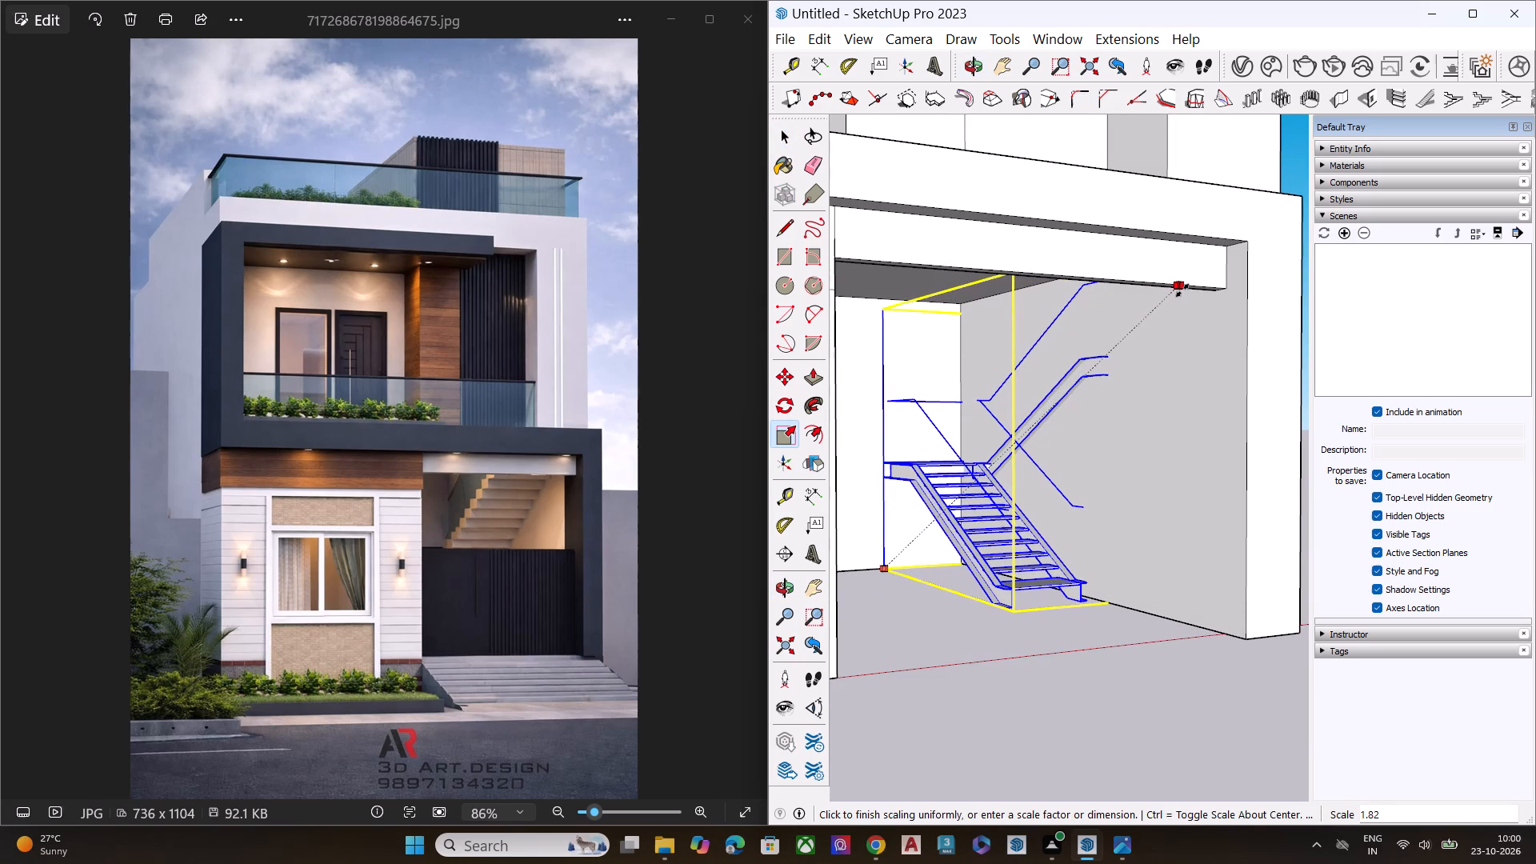
pyautogui.moveTo(1182, 290); pyautogui.dragTo(1186, 287)
pyautogui.press('space')
pyautogui.click(1113, 691)
# Move the enlarged staircase sideways along the back wall, drawing its second flight out of the bay's outer side wall.
pyautogui.moveTo(1114, 654); pyautogui.dragTo(982, 688, button='middle')
pyautogui.scroll(2, 1014, 582)
pyautogui.scroll(-1, 1020, 573)
pyautogui.scroll(2, 1021, 573)
pyautogui.scroll(-2, 1021, 571)
pyautogui.scroll(2, 1021, 571)
pyautogui.click(1038, 571)
pyautogui.press('m')
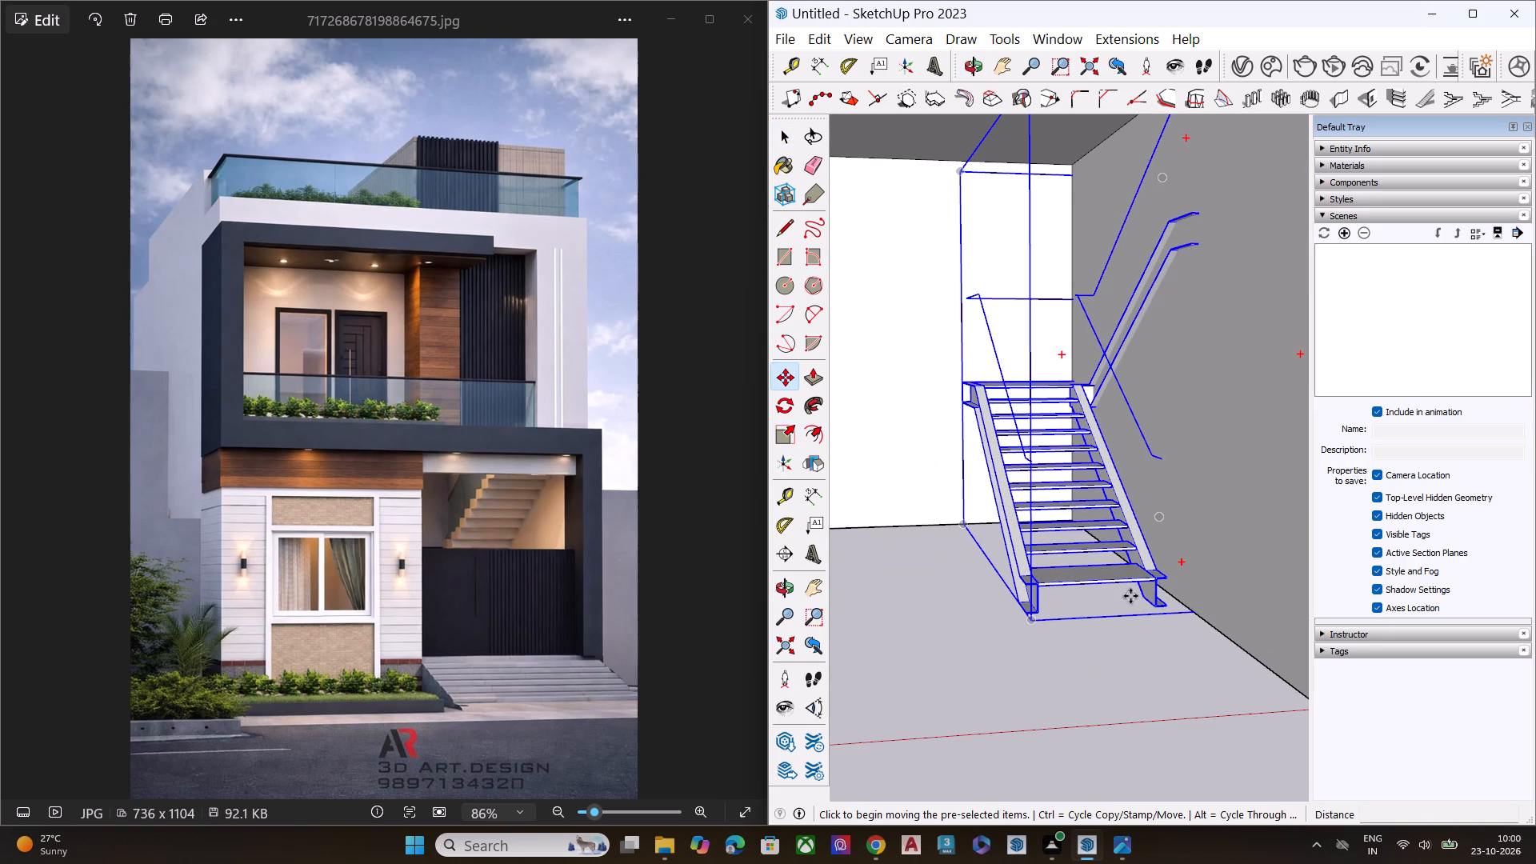
pyautogui.moveTo(1029, 623); pyautogui.dragTo(966, 637)
pyautogui.click(934, 624)
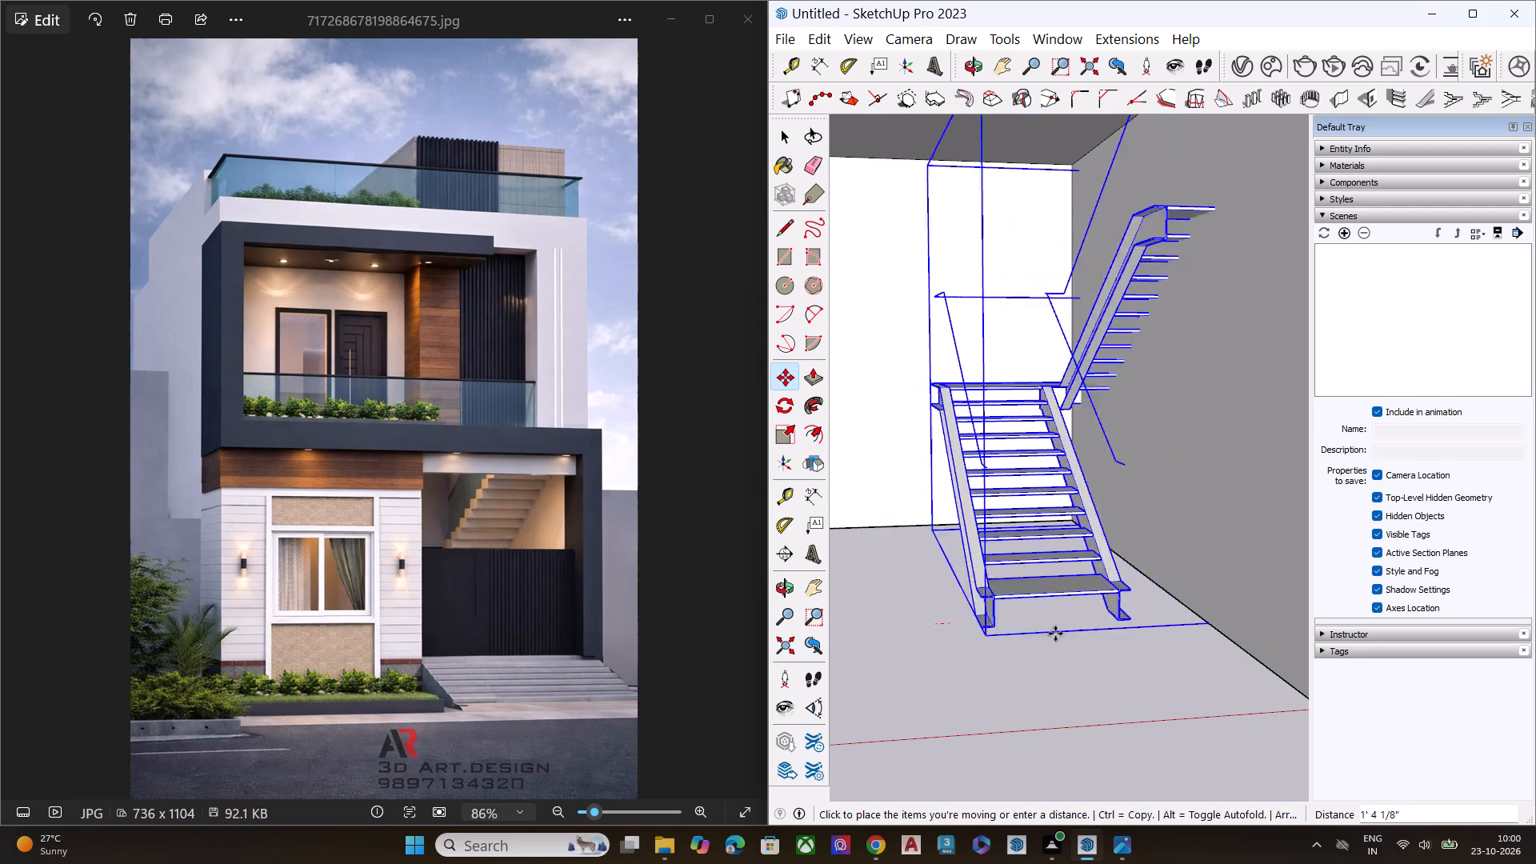
pyautogui.press('space')
pyautogui.moveTo(1063, 610); pyautogui.dragTo(1002, 613, button='middle')
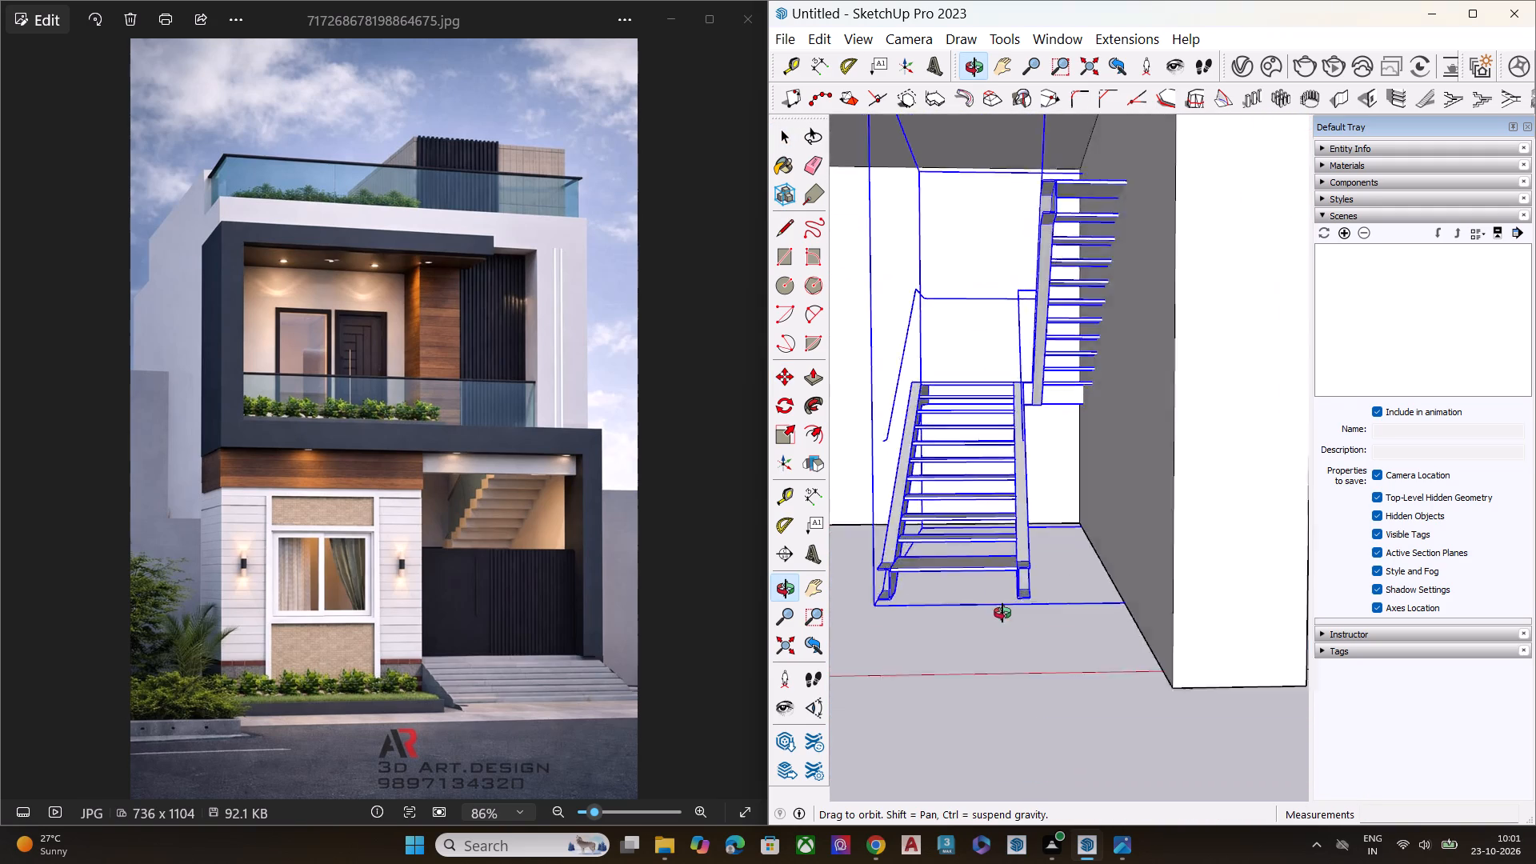
# Delete the enlarged open-tread staircase from the parking bay.
pyautogui.moveTo(1002, 613); pyautogui.dragTo(1185, 561, button='middle')
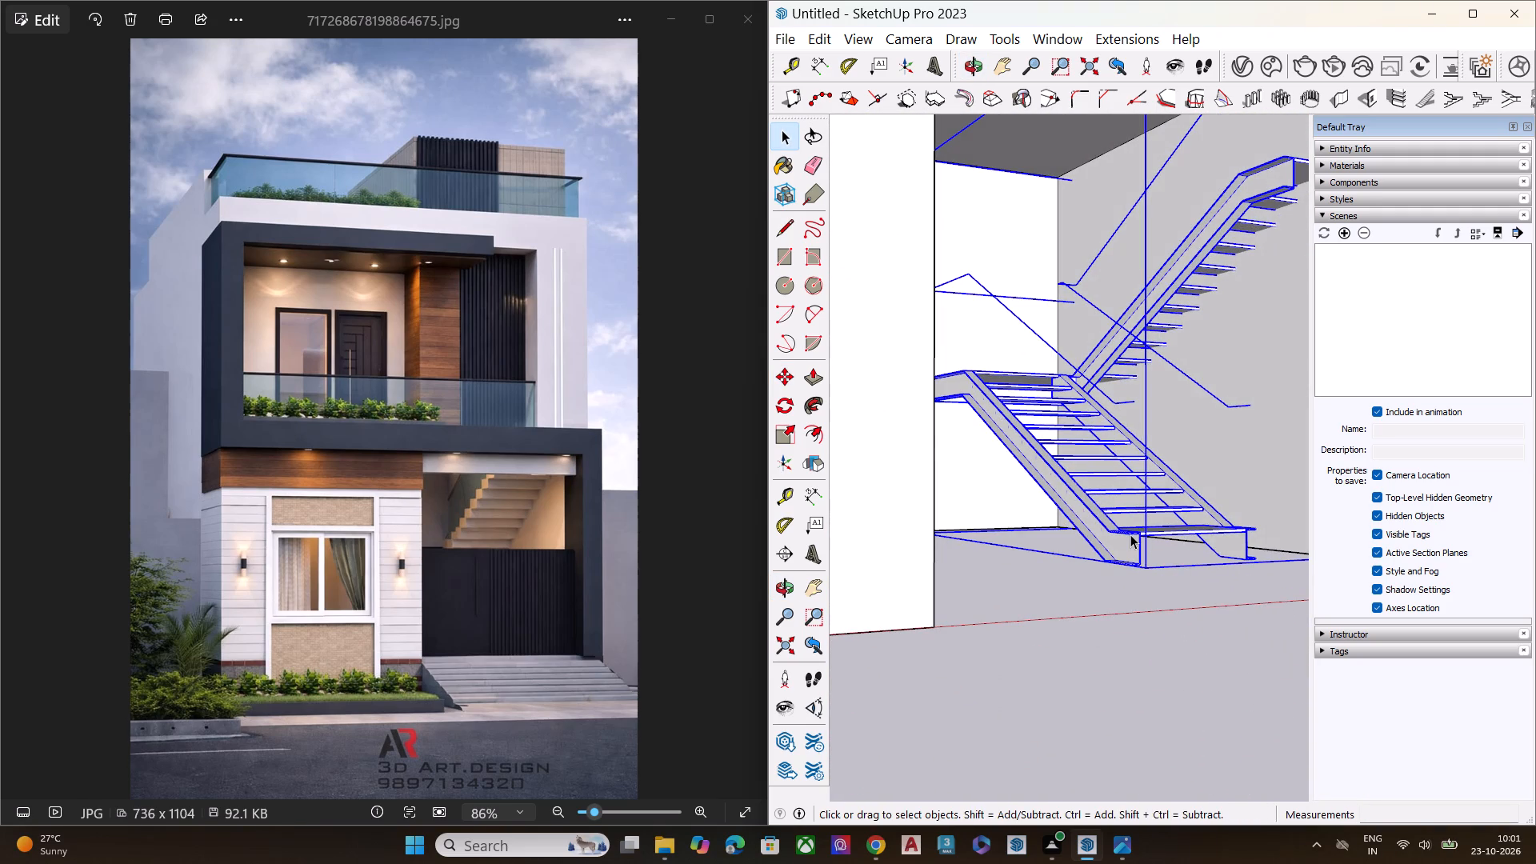
pyautogui.press('Delete')
# Build a left-to-right Staircase 2 with the preset sizes and 10 risers per flight, placed from the bay's back corner along the back wall.
pyautogui.scroll(-2, 974, 420)
pyautogui.scroll(1, 940, 453)
pyautogui.scroll(-5, 936, 455)
pyautogui.scroll(1, 1535, 83)
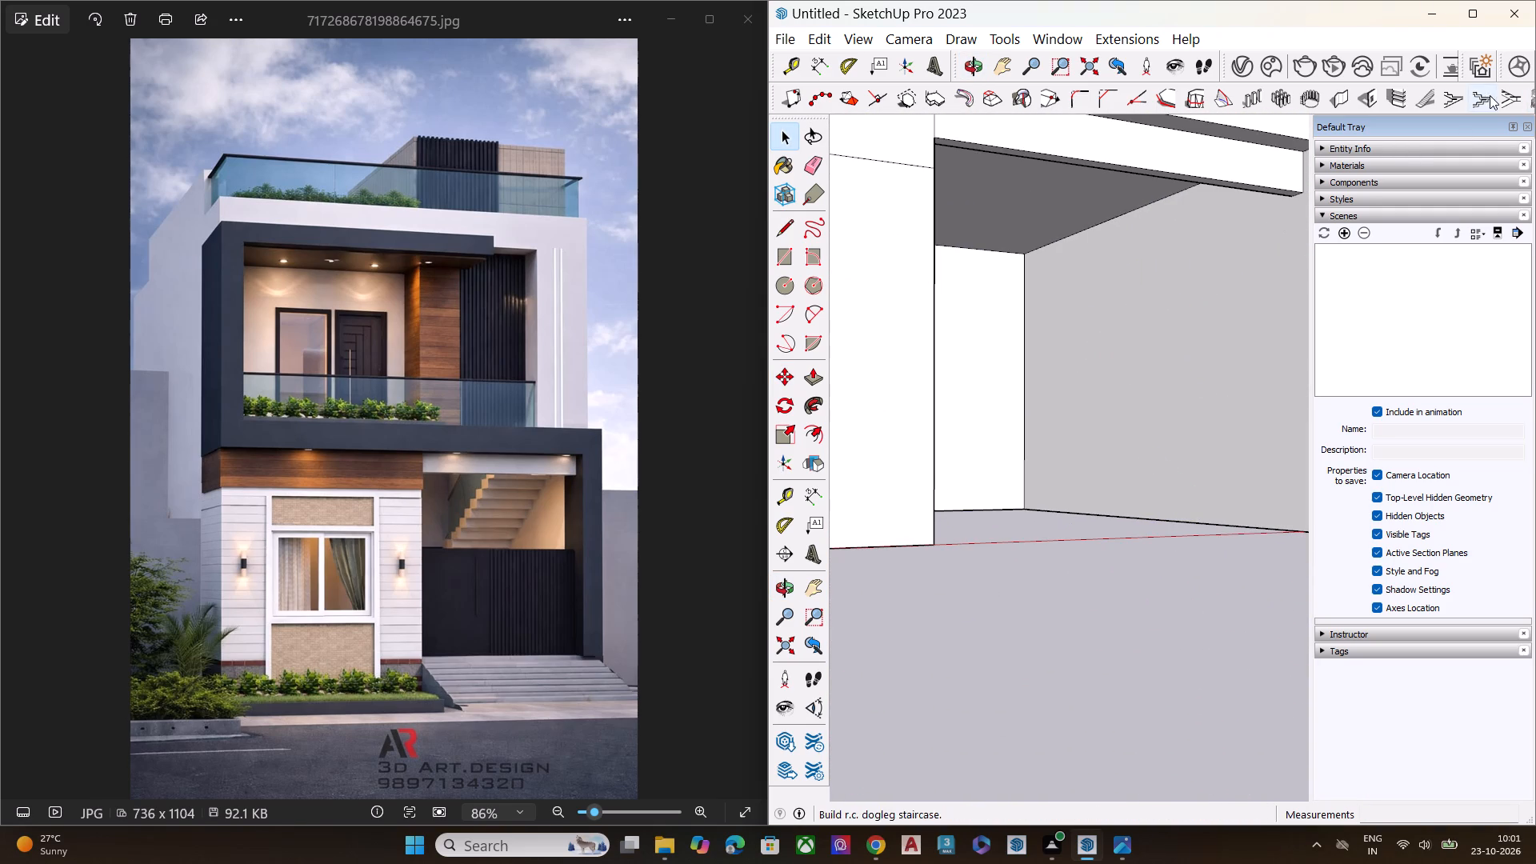
pyautogui.click(1454, 98)
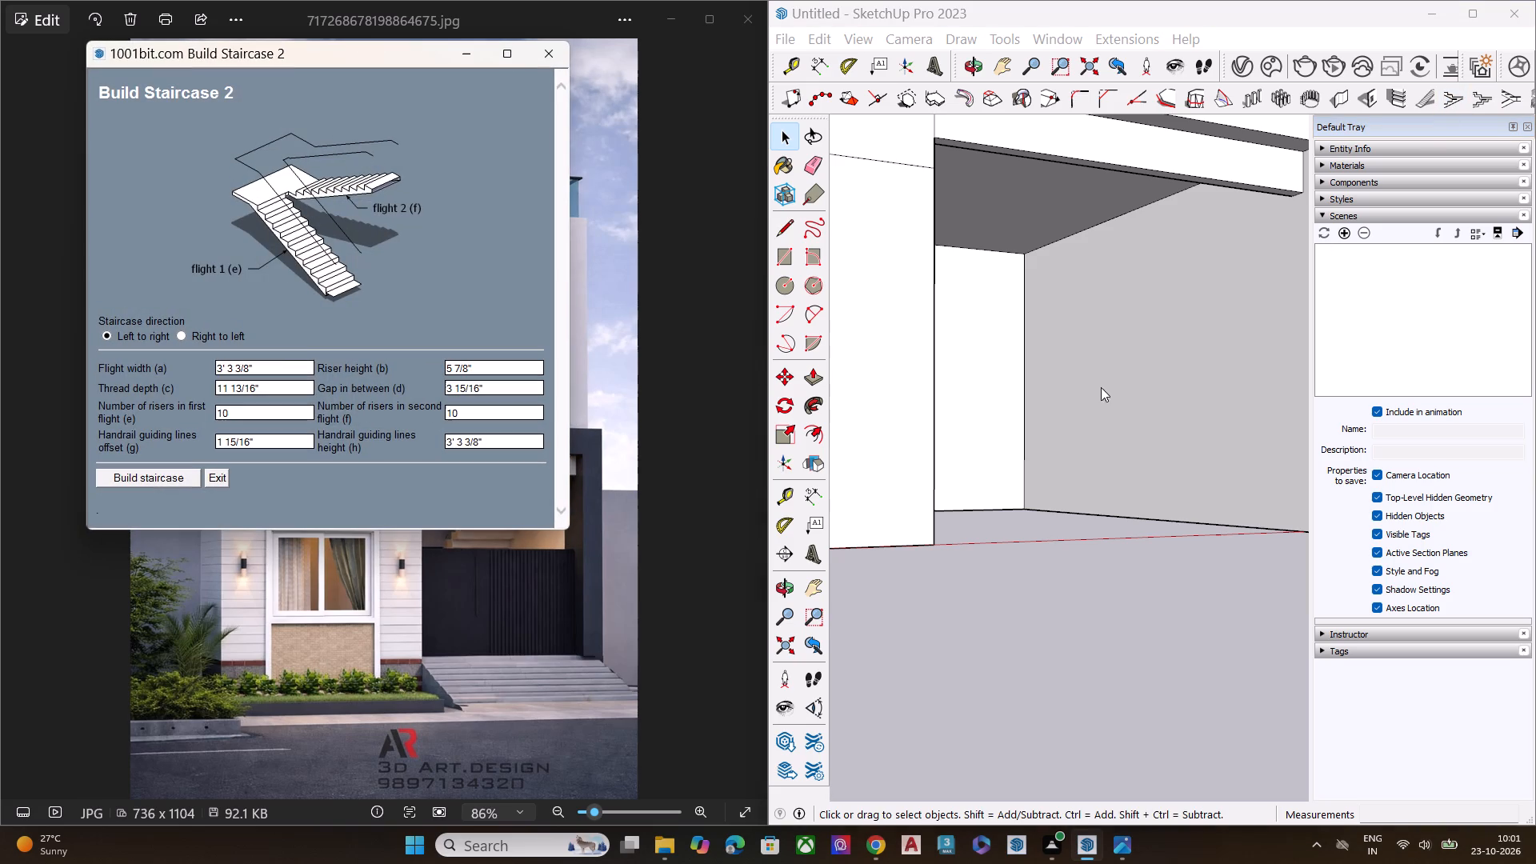
pyautogui.click(168, 479)
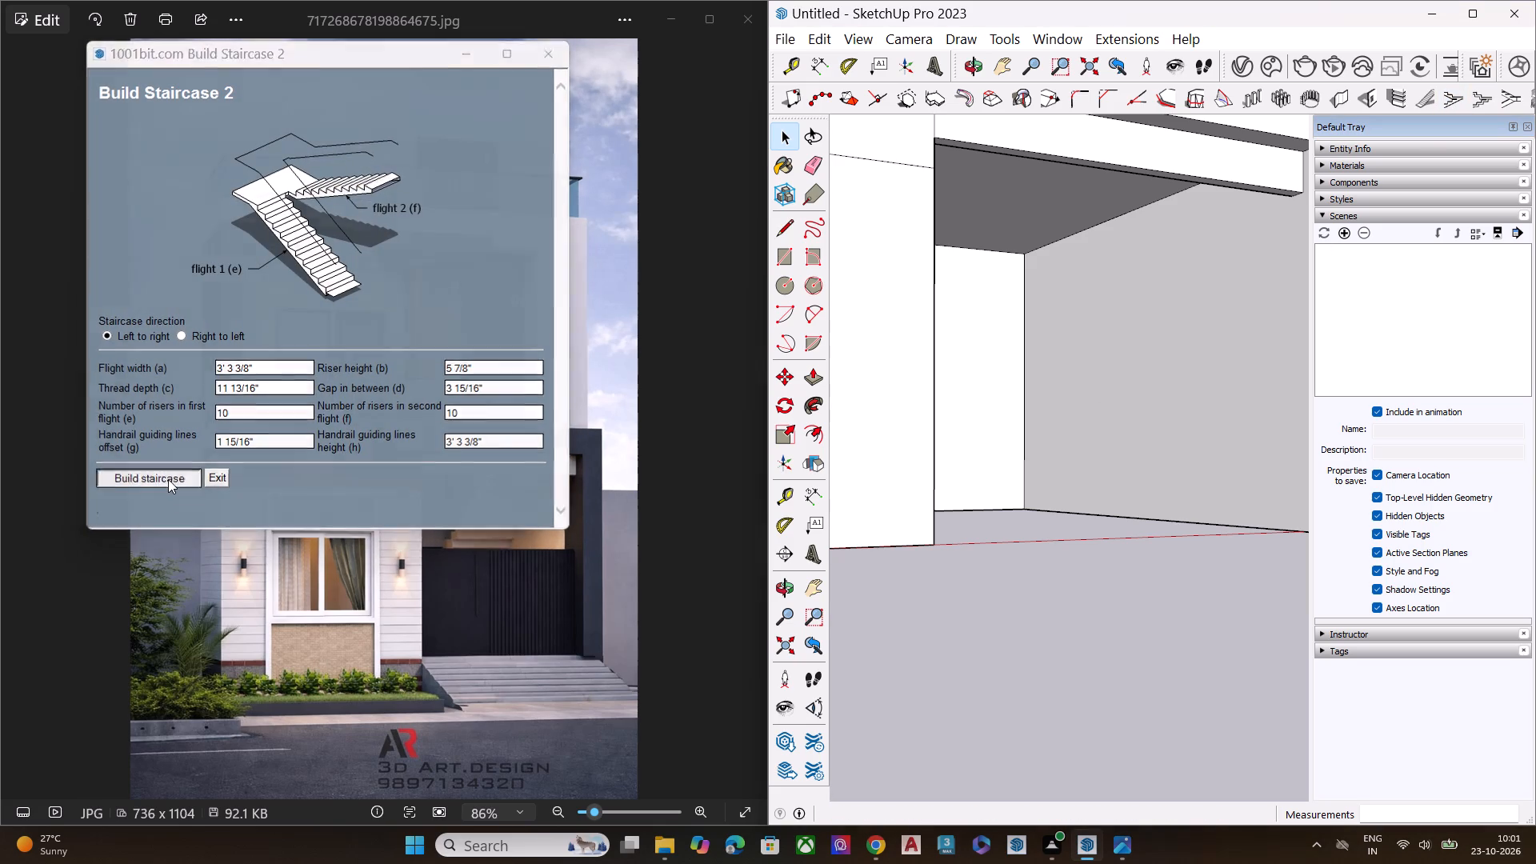
pyautogui.moveTo(1102, 532); pyautogui.dragTo(1017, 655, button='middle')
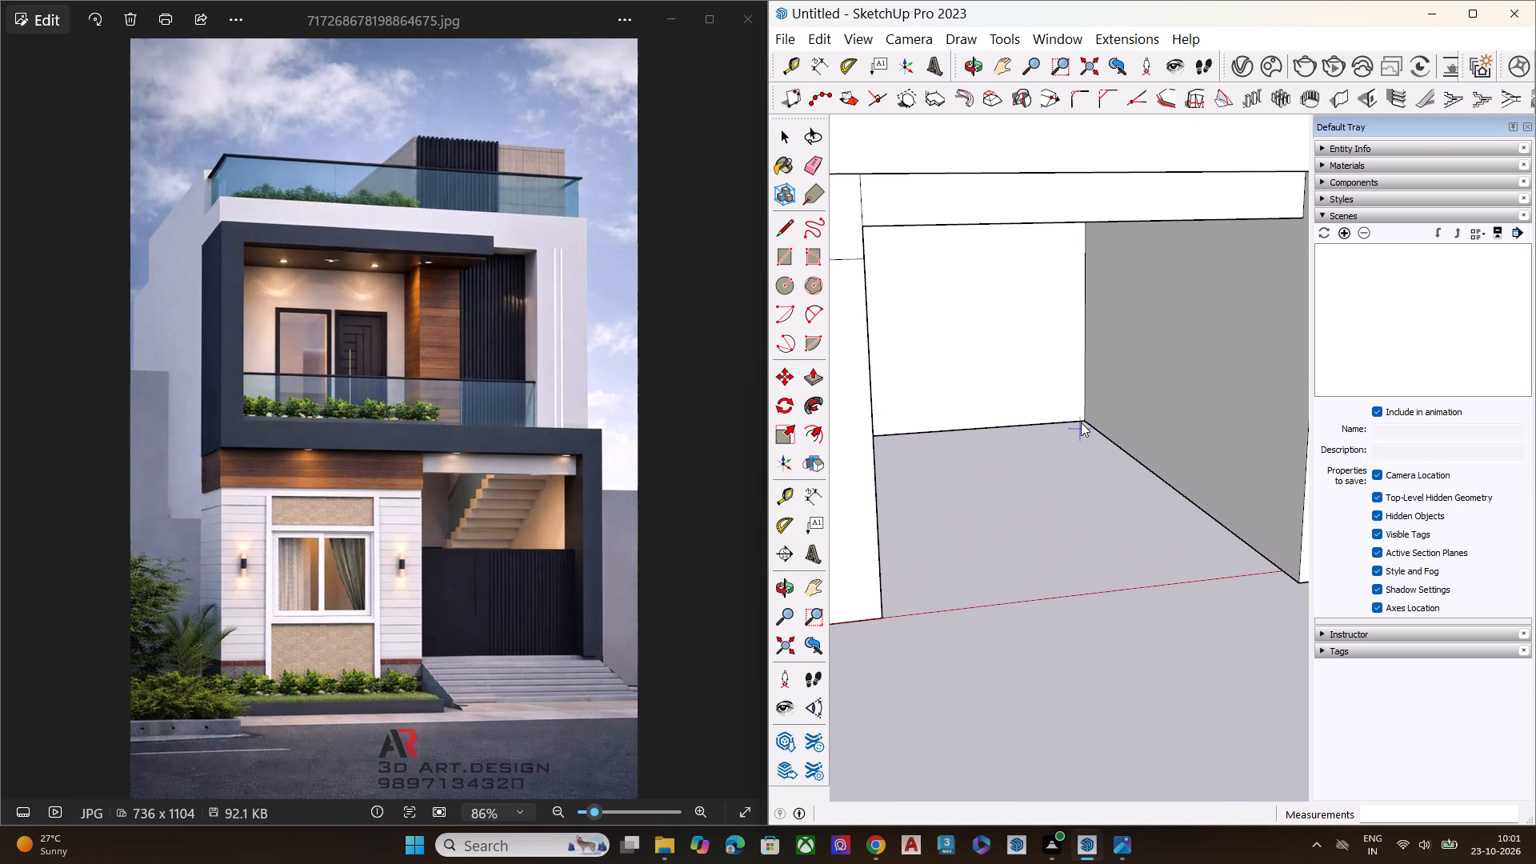
pyautogui.click(1081, 422)
pyautogui.click(936, 442)
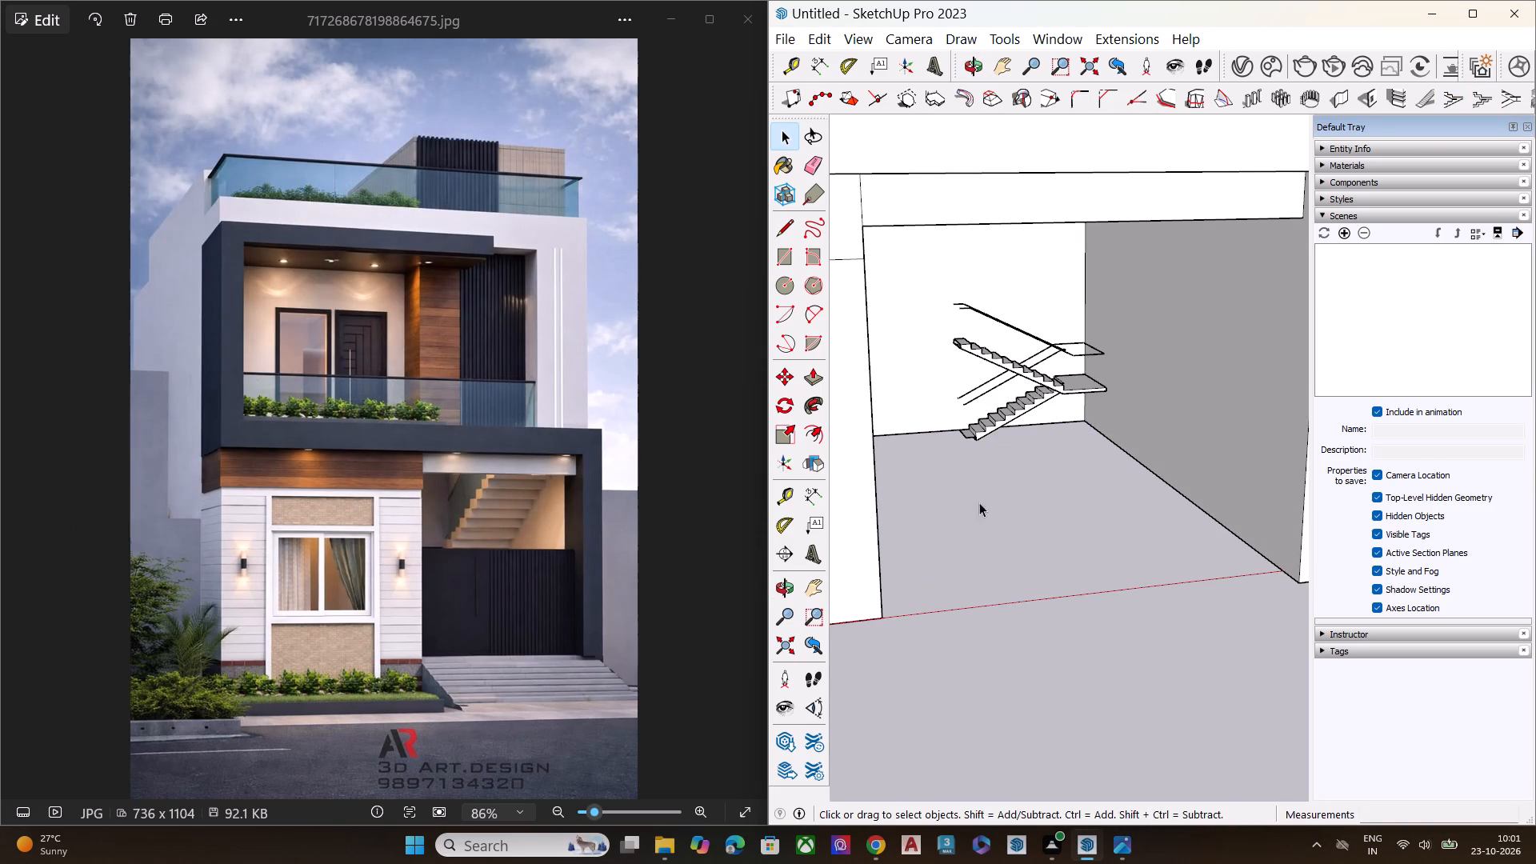
# Examine the new dogleg staircase's flights, landing and underside up close.
pyautogui.moveTo(987, 493); pyautogui.dragTo(912, 573, button='middle')
pyautogui.scroll(8, 1102, 334)
pyautogui.scroll(-1, 1106, 322)
pyautogui.scroll(5, 1106, 322)
pyautogui.scroll(-1, 1086, 350)
pyautogui.moveTo(1086, 350); pyautogui.dragTo(1083, 337, button='middle')
pyautogui.scroll(7, 1083, 342)
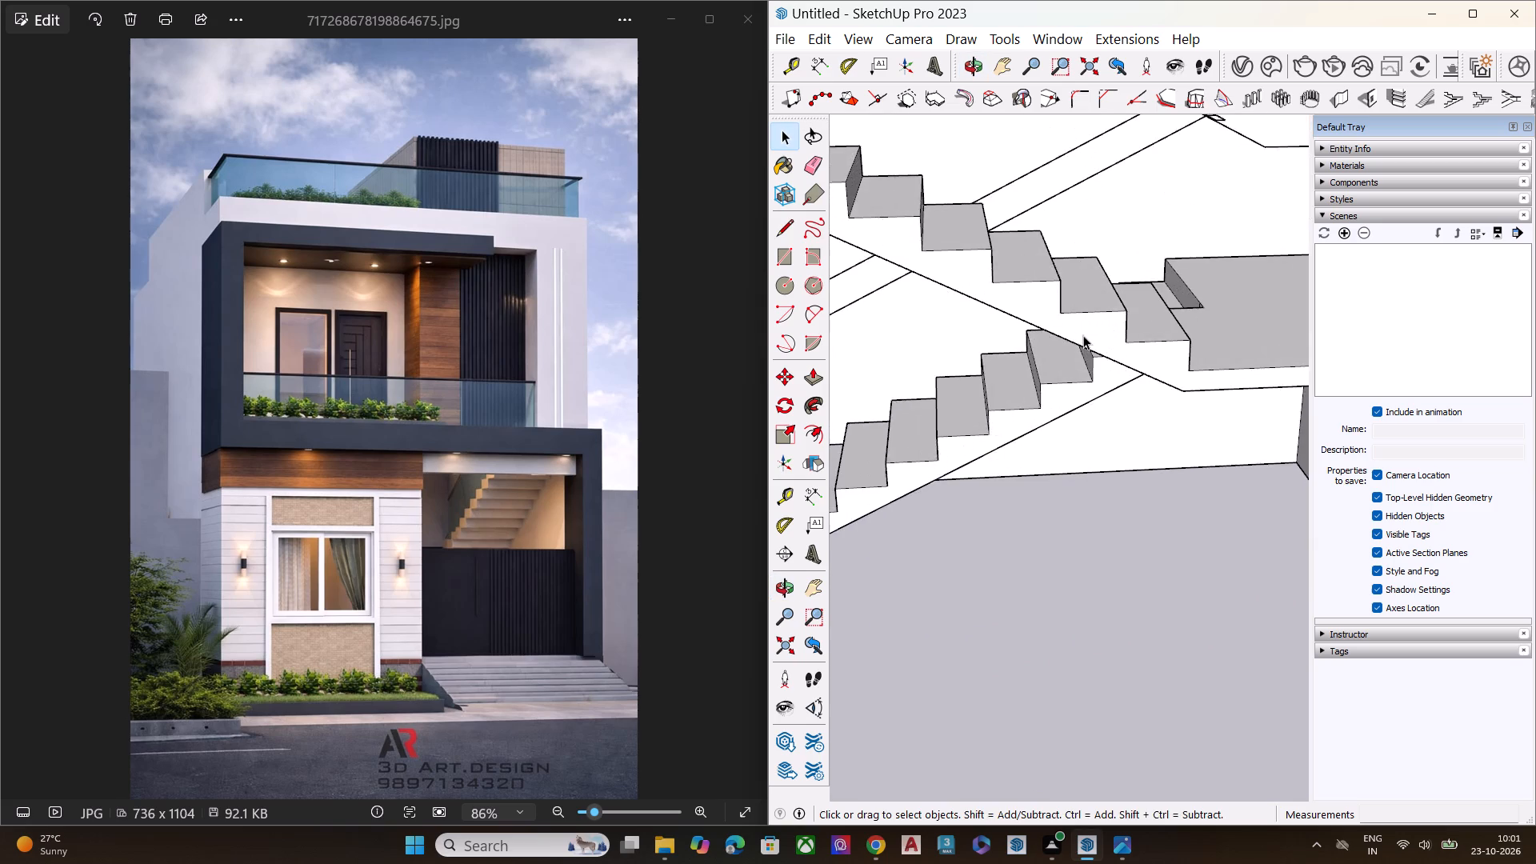
pyautogui.scroll(-5, 1070, 351)
pyautogui.scroll(1, 1061, 358)
pyautogui.scroll(-2, 1061, 358)
pyautogui.scroll(1, 1059, 362)
pyautogui.scroll(-4, 1059, 362)
pyautogui.moveTo(1059, 357); pyautogui.dragTo(1132, 234, button='middle')
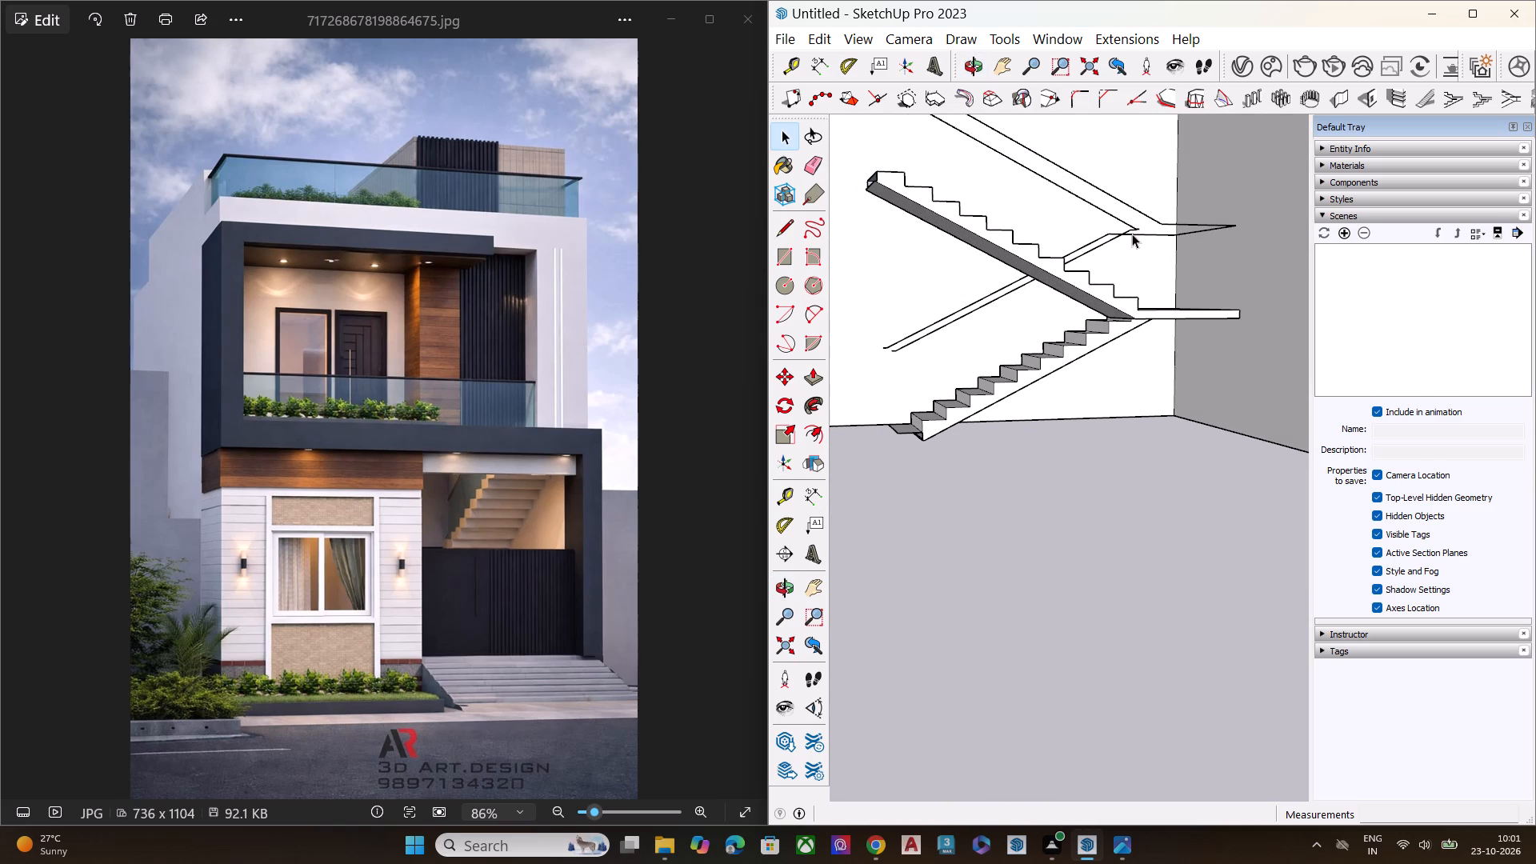
# Rotate the new staircase about a quarter turn on the ground plane around its outer base corner, perpendicular to the back wall.
pyautogui.scroll(-6, 1063, 357)
pyautogui.moveTo(1081, 421); pyautogui.dragTo(1031, 557, button='middle')
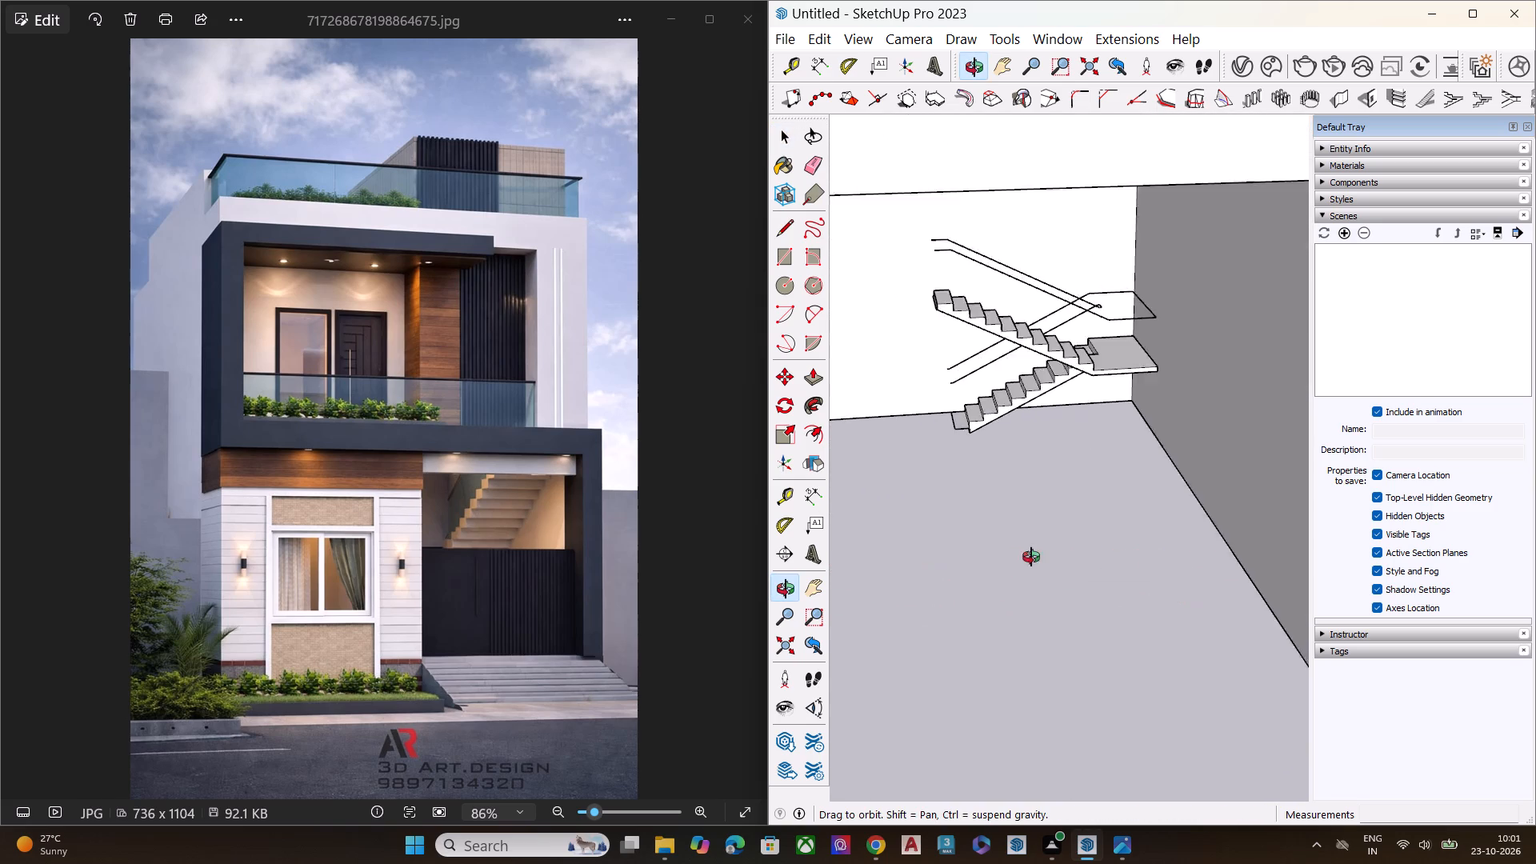
pyautogui.moveTo(1031, 557); pyautogui.dragTo(1025, 579, button='middle')
pyautogui.press('q')
pyautogui.scroll(1, 1008, 470)
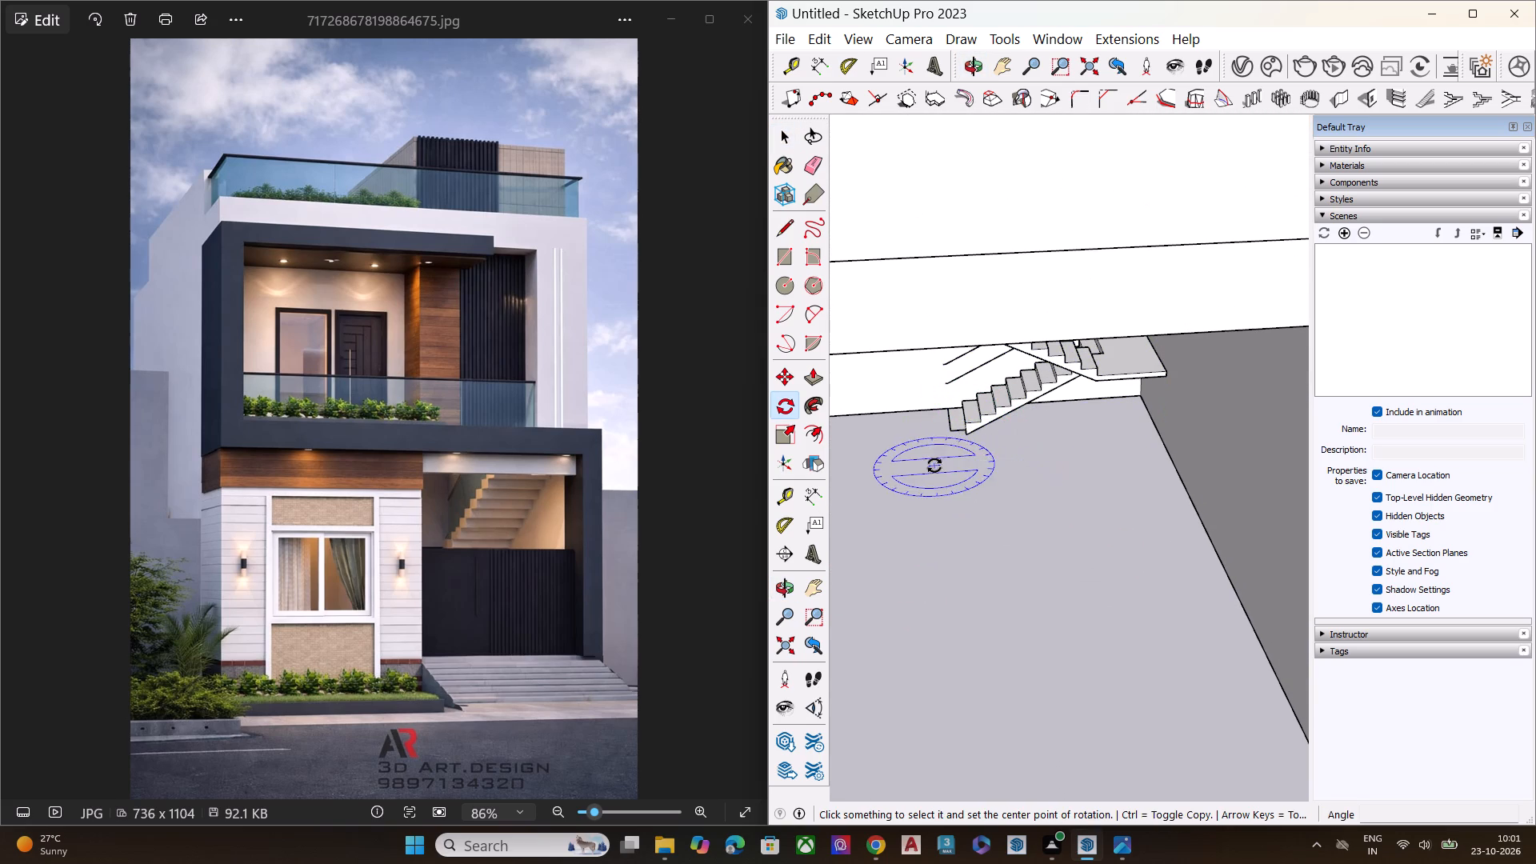
pyautogui.press('space')
pyautogui.click(970, 439)
pyautogui.click(985, 408)
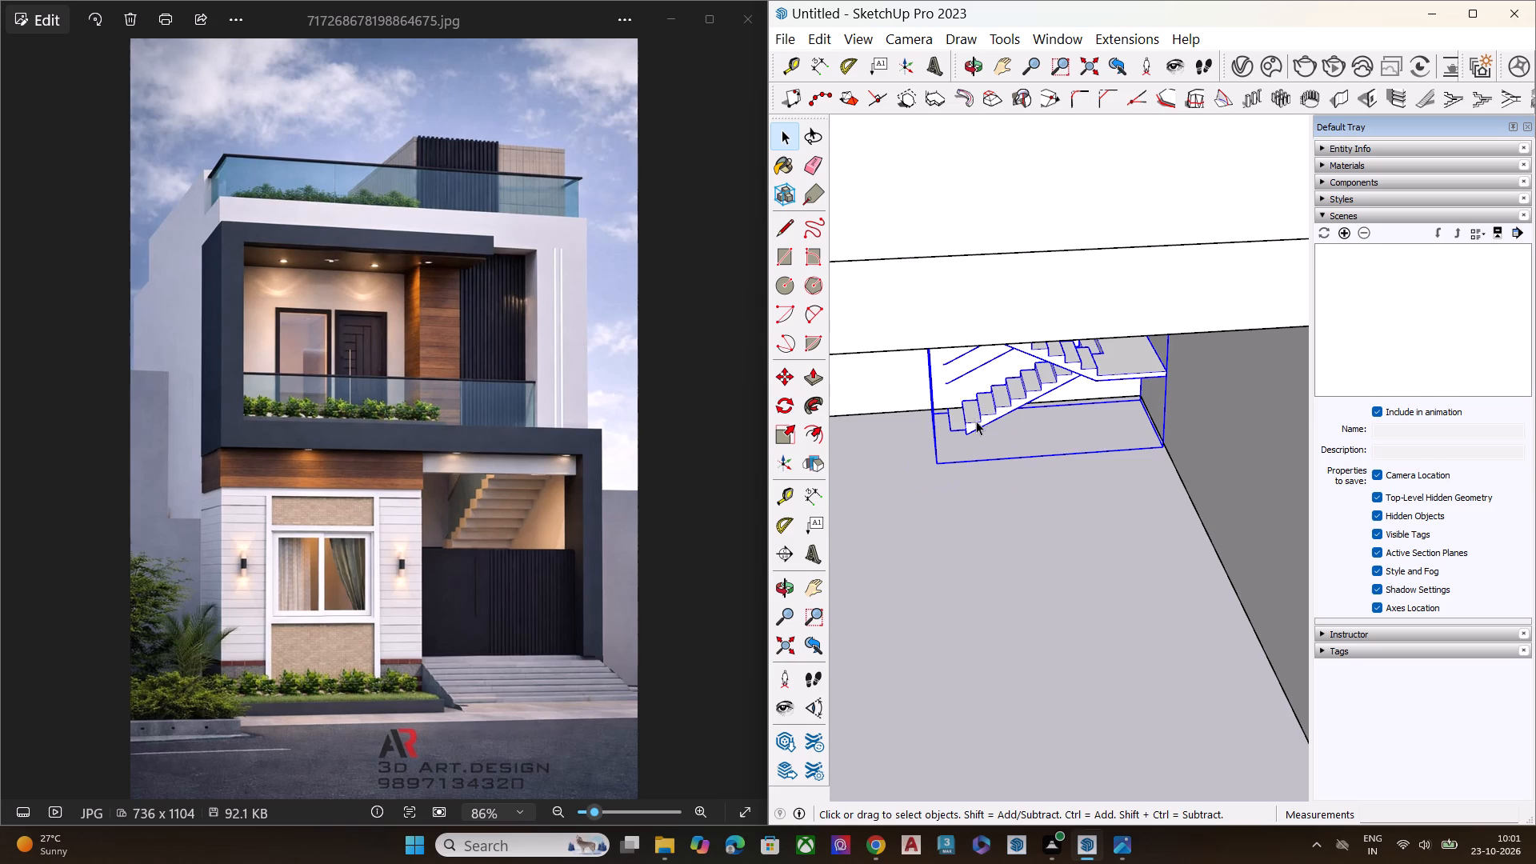
pyautogui.press('q')
pyautogui.click(937, 470)
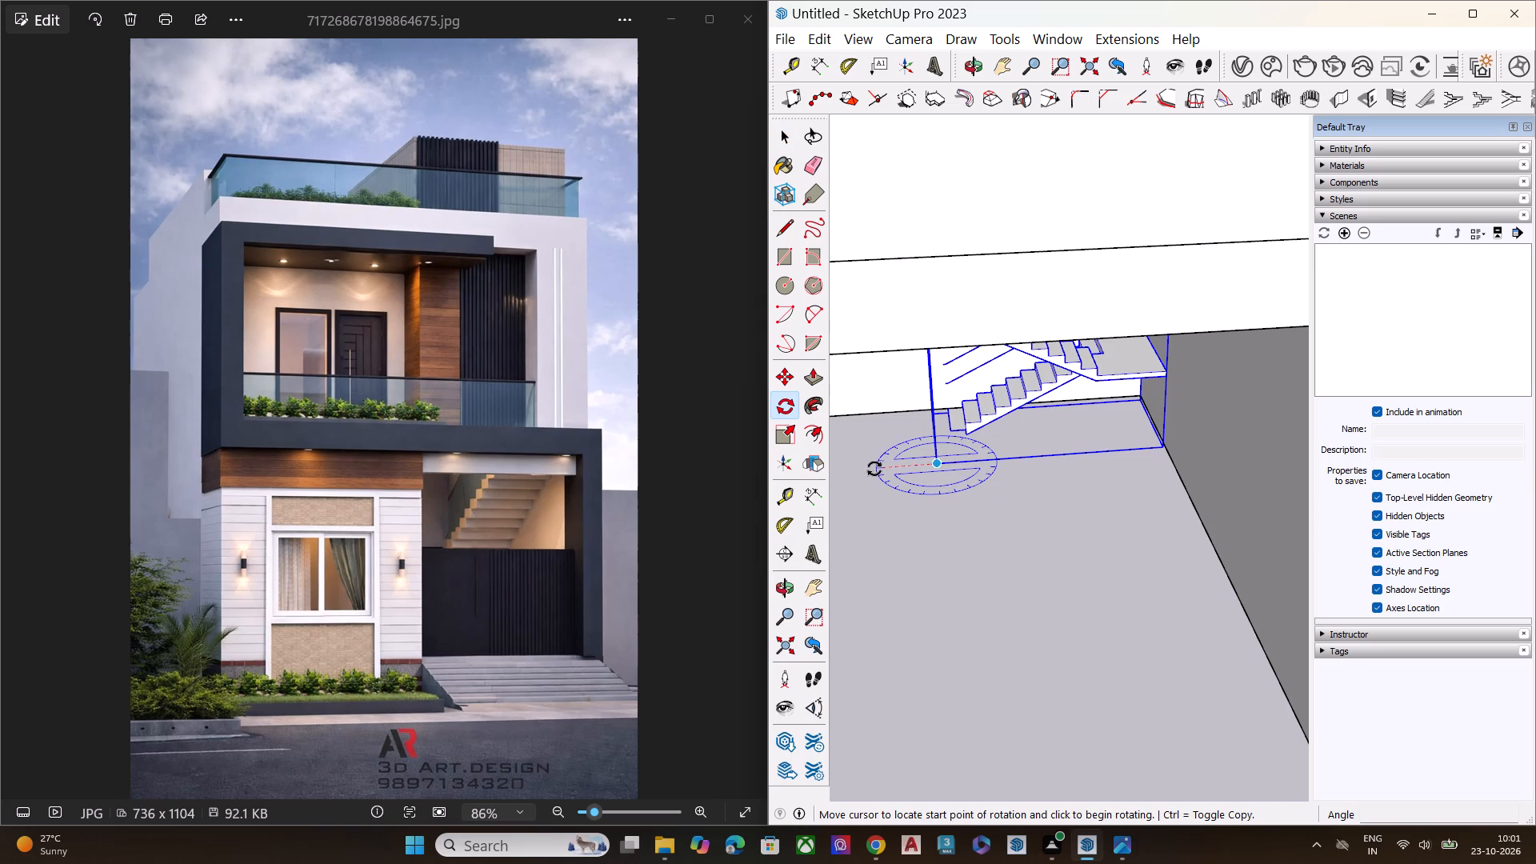
pyautogui.click(874, 469)
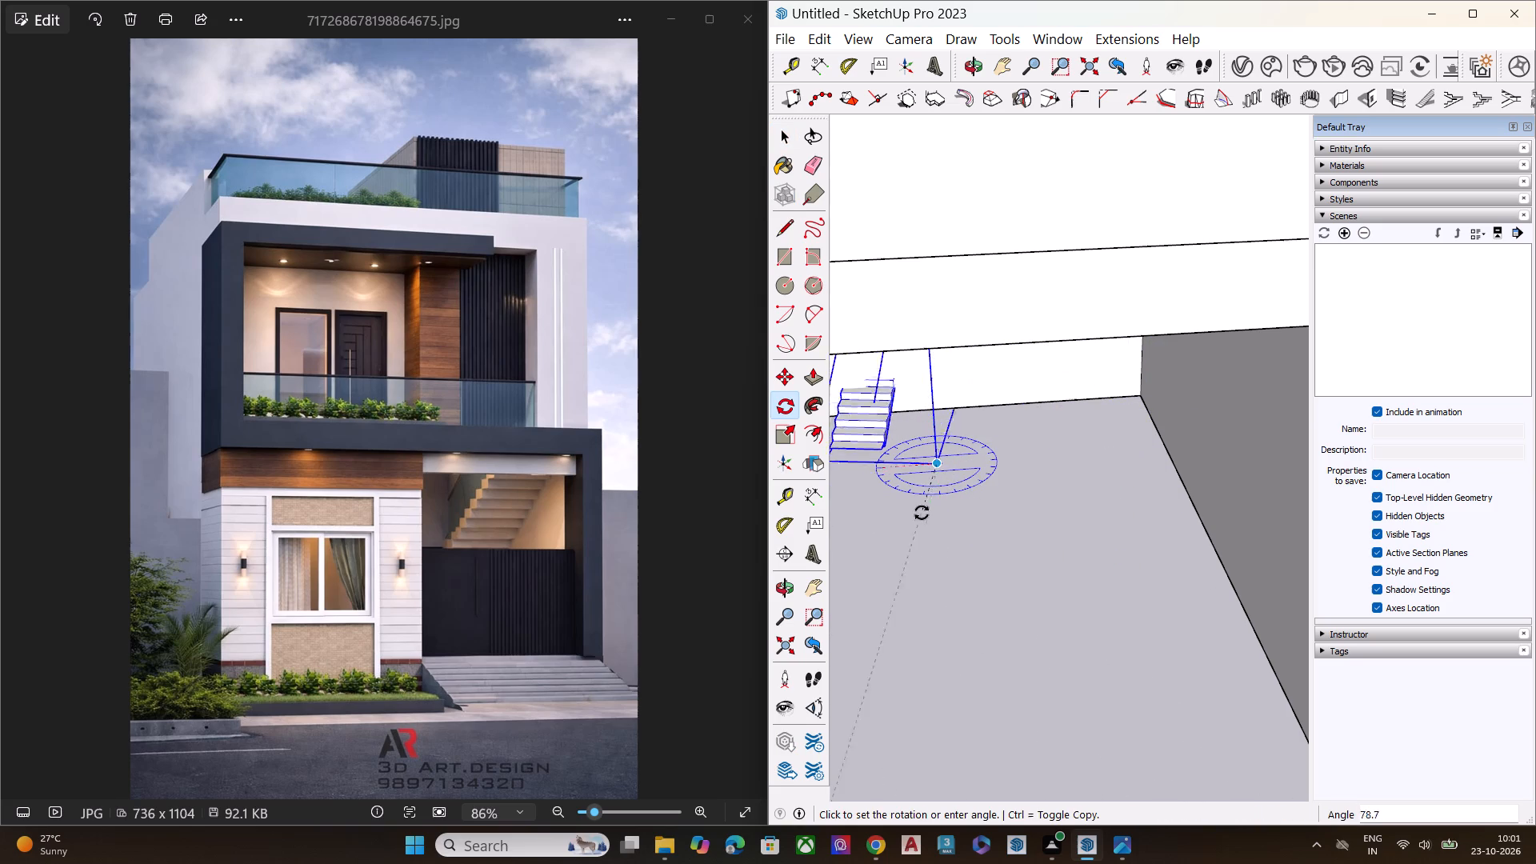
pyautogui.click(946, 526)
pyautogui.press('space')
# Move the rotated staircase by its base corner into the parking bay's inner back corner, against the outer side wall.
pyautogui.scroll(-1, 1010, 564)
pyautogui.moveTo(1030, 575); pyautogui.dragTo(1018, 406, button='middle')
pyautogui.scroll(-5, 1019, 446)
pyautogui.scroll(8, 940, 349)
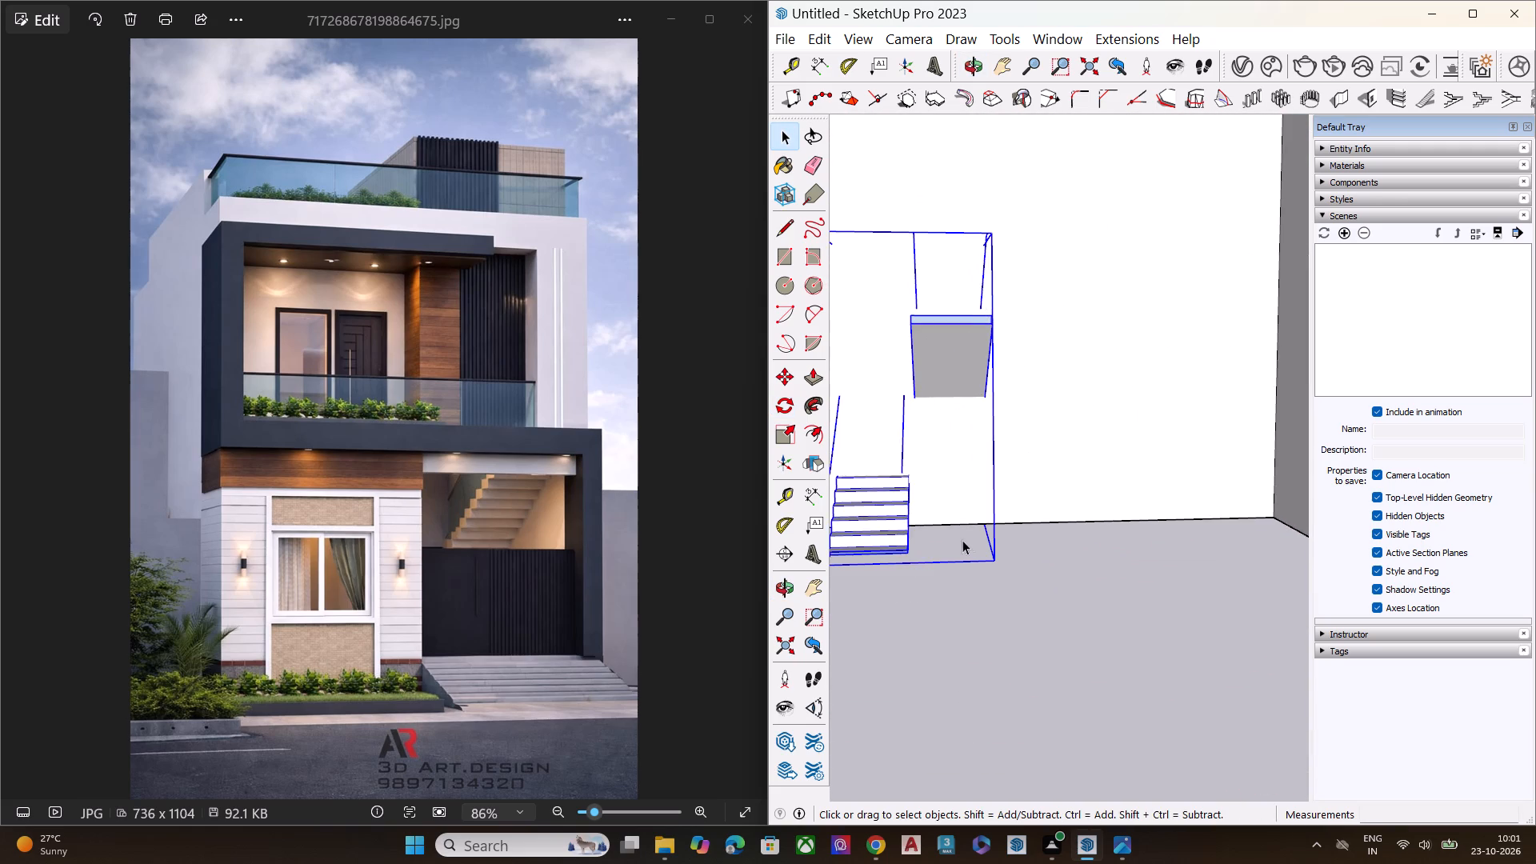
pyautogui.scroll(-1, 962, 547)
pyautogui.scroll(2, 962, 547)
pyautogui.scroll(-5, 956, 551)
pyautogui.moveTo(1084, 566); pyautogui.dragTo(798, 313, button='middle')
pyautogui.moveTo(1003, 577); pyautogui.dragTo(942, 565, button='middle')
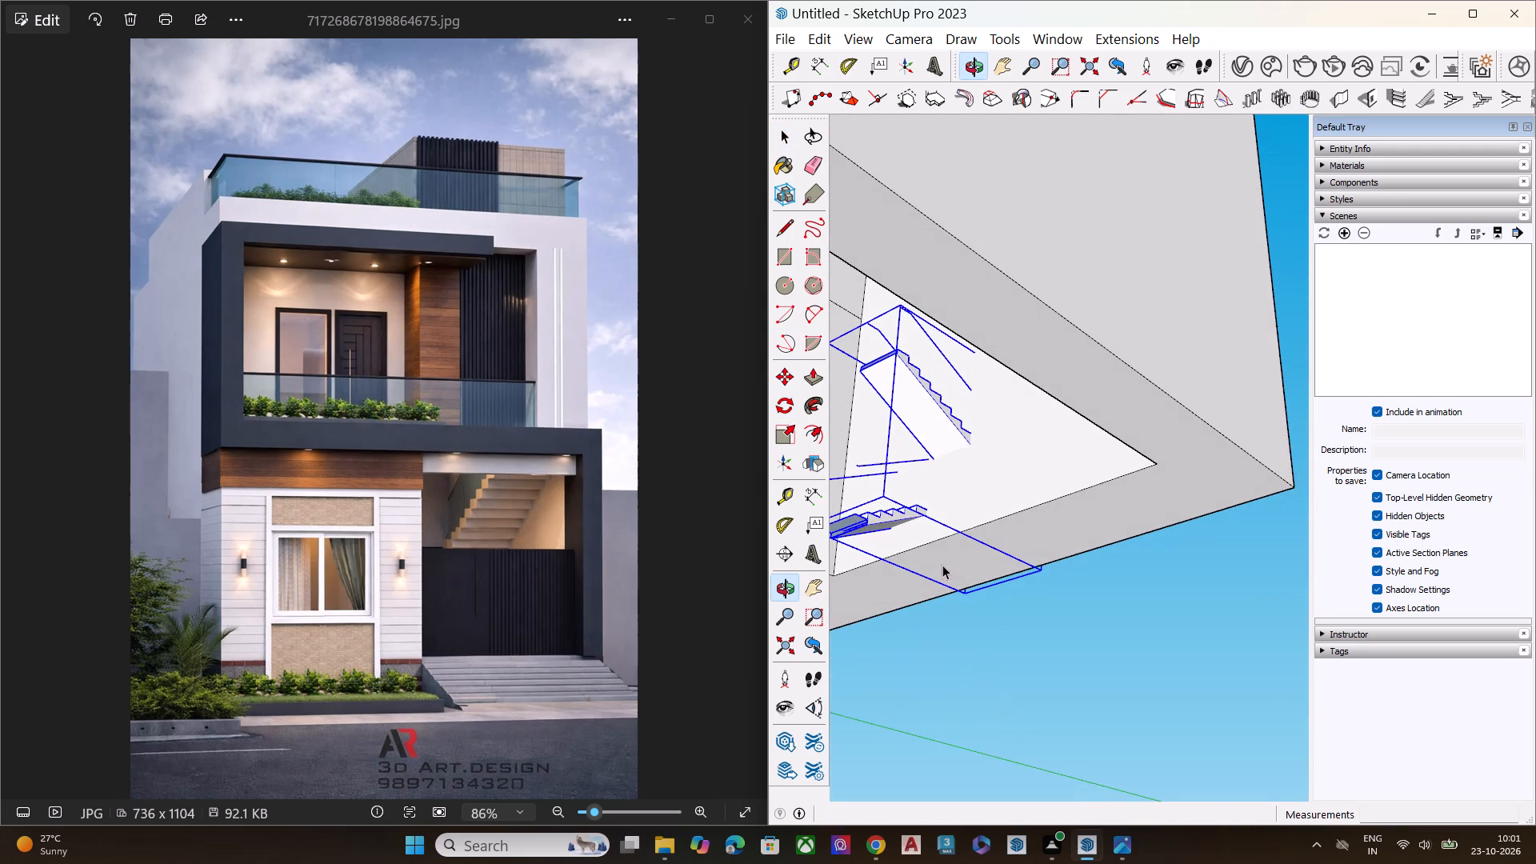
pyautogui.press('m')
pyautogui.click(1041, 570)
pyautogui.scroll(-7, 900, 488)
pyautogui.scroll(1, 900, 520)
pyautogui.scroll(-1, 924, 538)
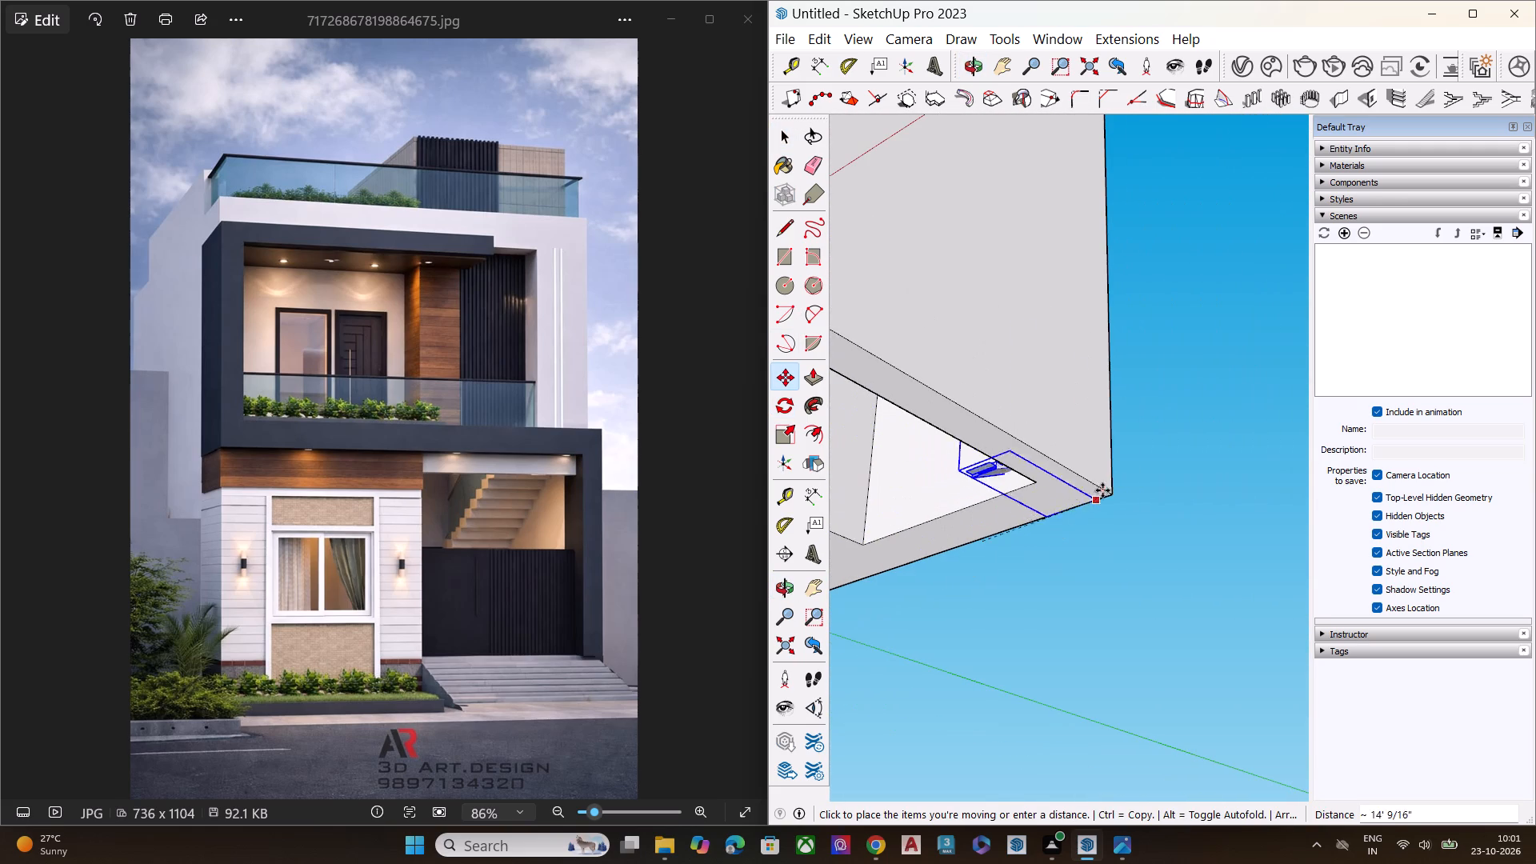
pyautogui.click(1031, 486)
pyautogui.press('space')
pyautogui.click(1123, 519)
# Examine how the staircase sits in the bay and the open gap beneath its lowest tread.
pyautogui.scroll(-3, 1126, 487)
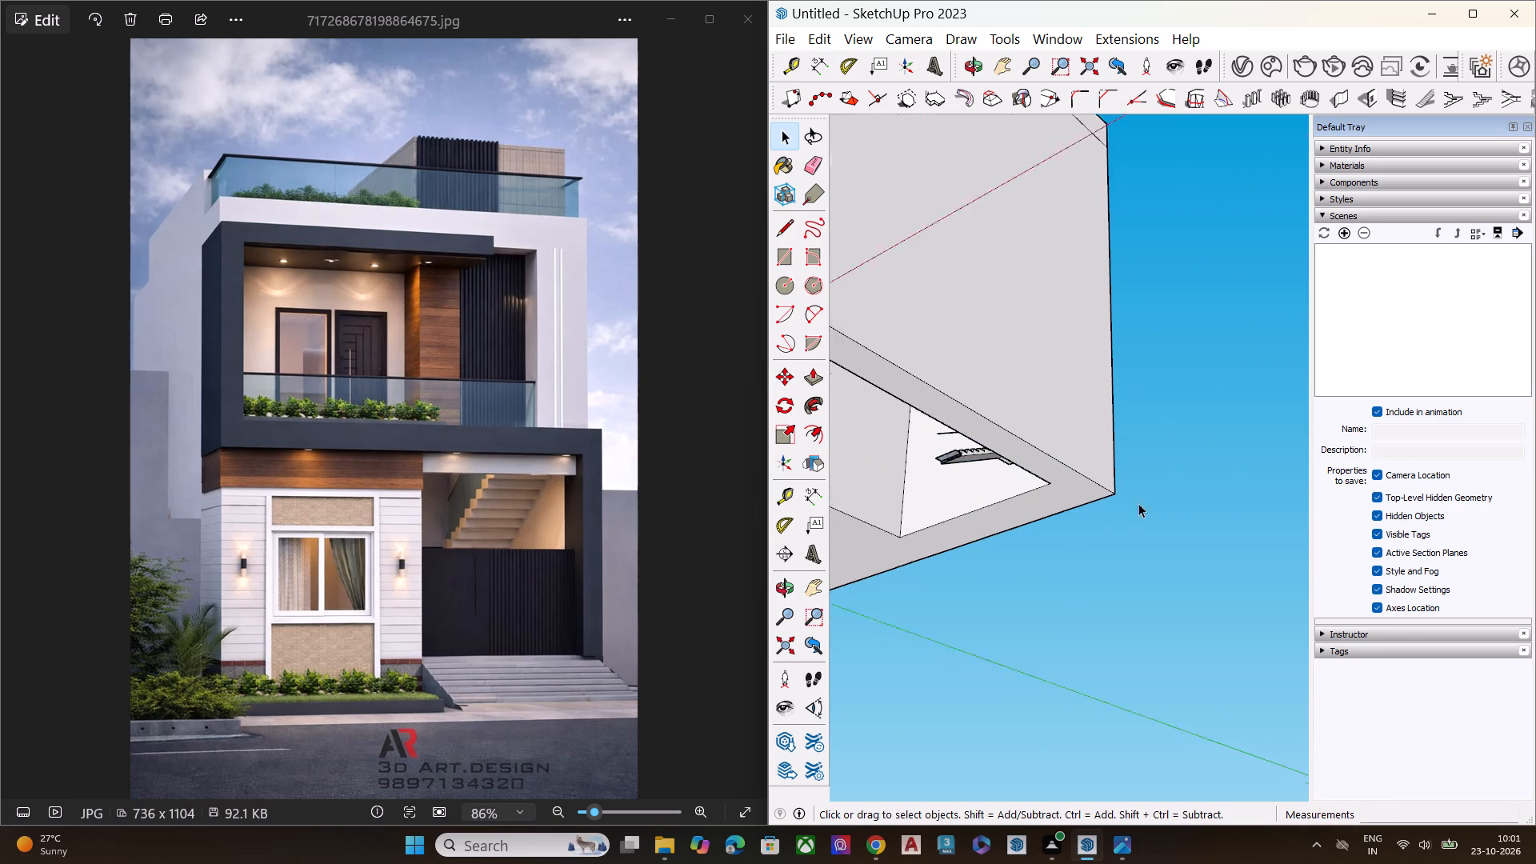
pyautogui.scroll(-5, 1138, 503)
pyautogui.moveTo(979, 398); pyautogui.dragTo(1242, 558, button='middle')
pyautogui.moveTo(1114, 521); pyautogui.dragTo(1151, 318, button='middle')
pyautogui.scroll(2, 1039, 468)
pyautogui.scroll(-2, 1016, 509)
pyautogui.scroll(5, 1016, 510)
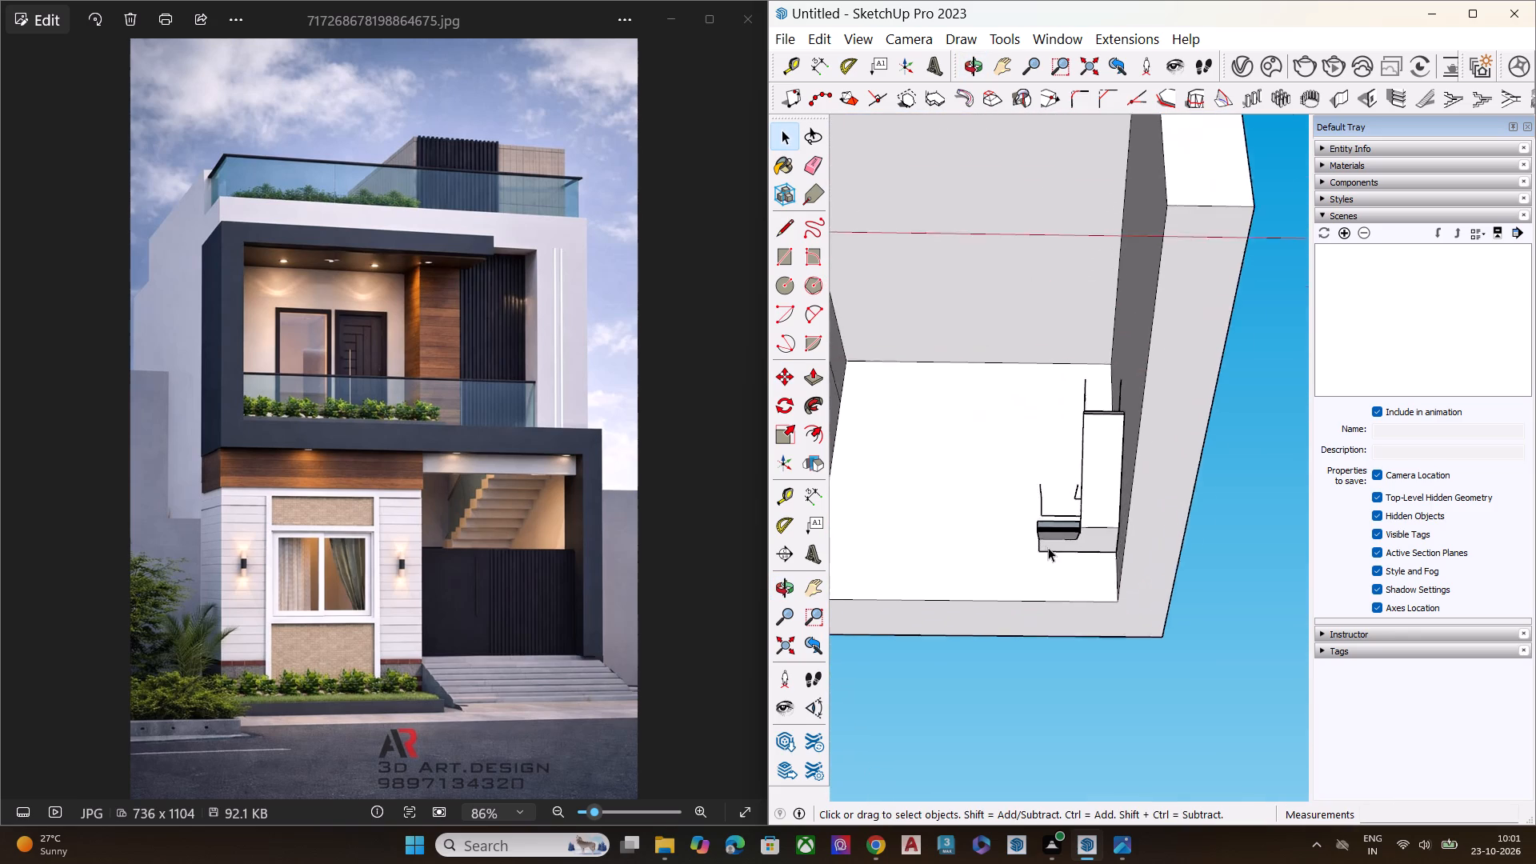
pyautogui.scroll(8, 1048, 547)
pyautogui.scroll(-1, 1078, 521)
pyautogui.scroll(4, 1078, 521)
pyautogui.scroll(-1, 1078, 521)
pyautogui.scroll(6, 1078, 521)
pyautogui.scroll(-1, 1078, 521)
pyautogui.scroll(5, 1078, 521)
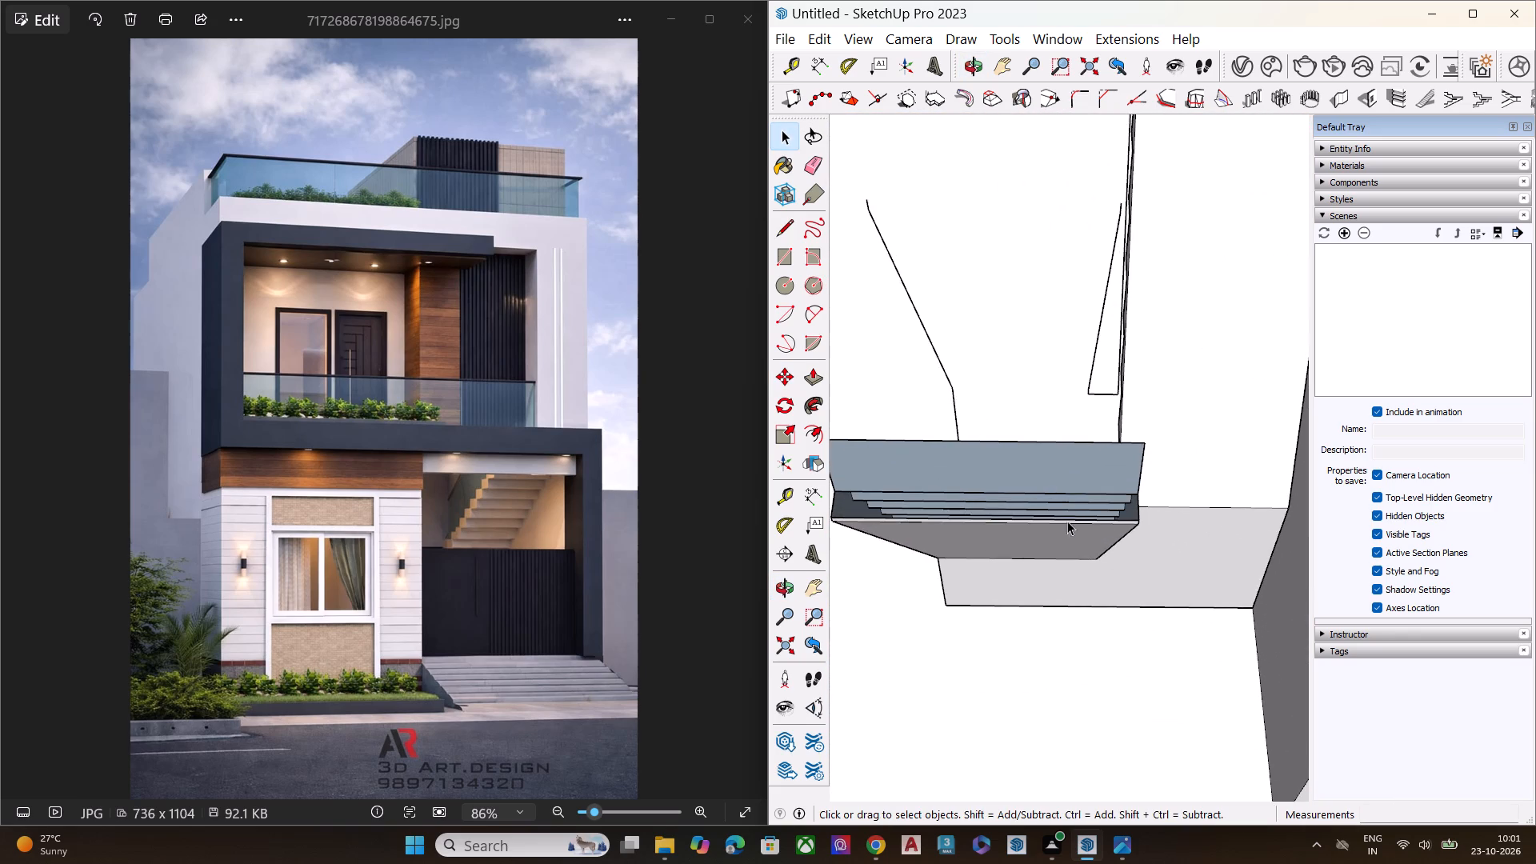
pyautogui.moveTo(1057, 518); pyautogui.dragTo(1453, 770, button='middle')
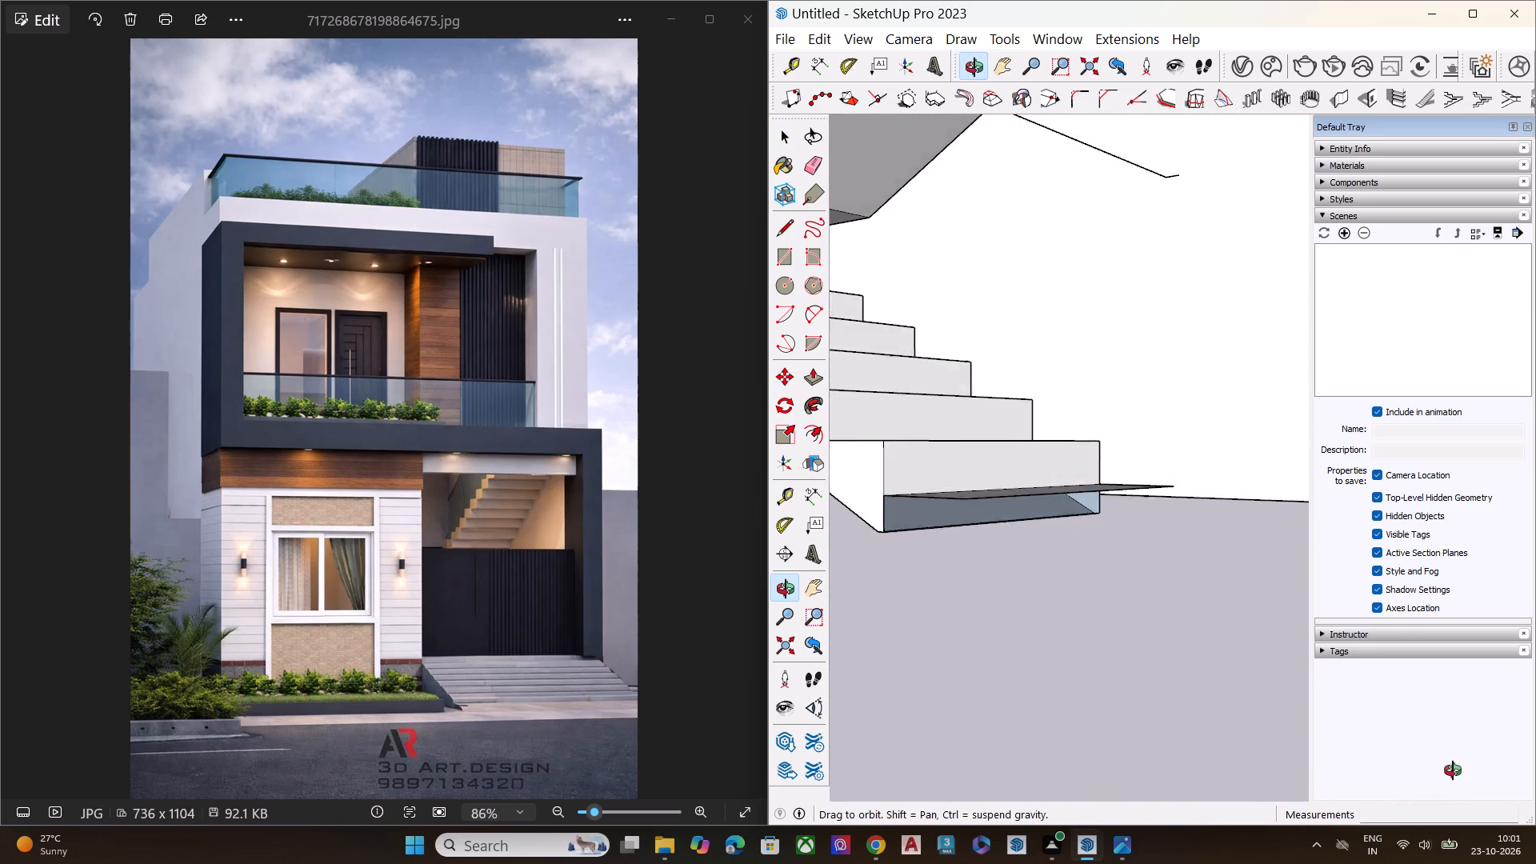
pyautogui.moveTo(1453, 770); pyautogui.dragTo(1456, 735, button='middle')
pyautogui.moveTo(1012, 678); pyautogui.dragTo(1081, 584, button='middle')
pyautogui.moveTo(1072, 614); pyautogui.dragTo(1114, 770, button='middle')
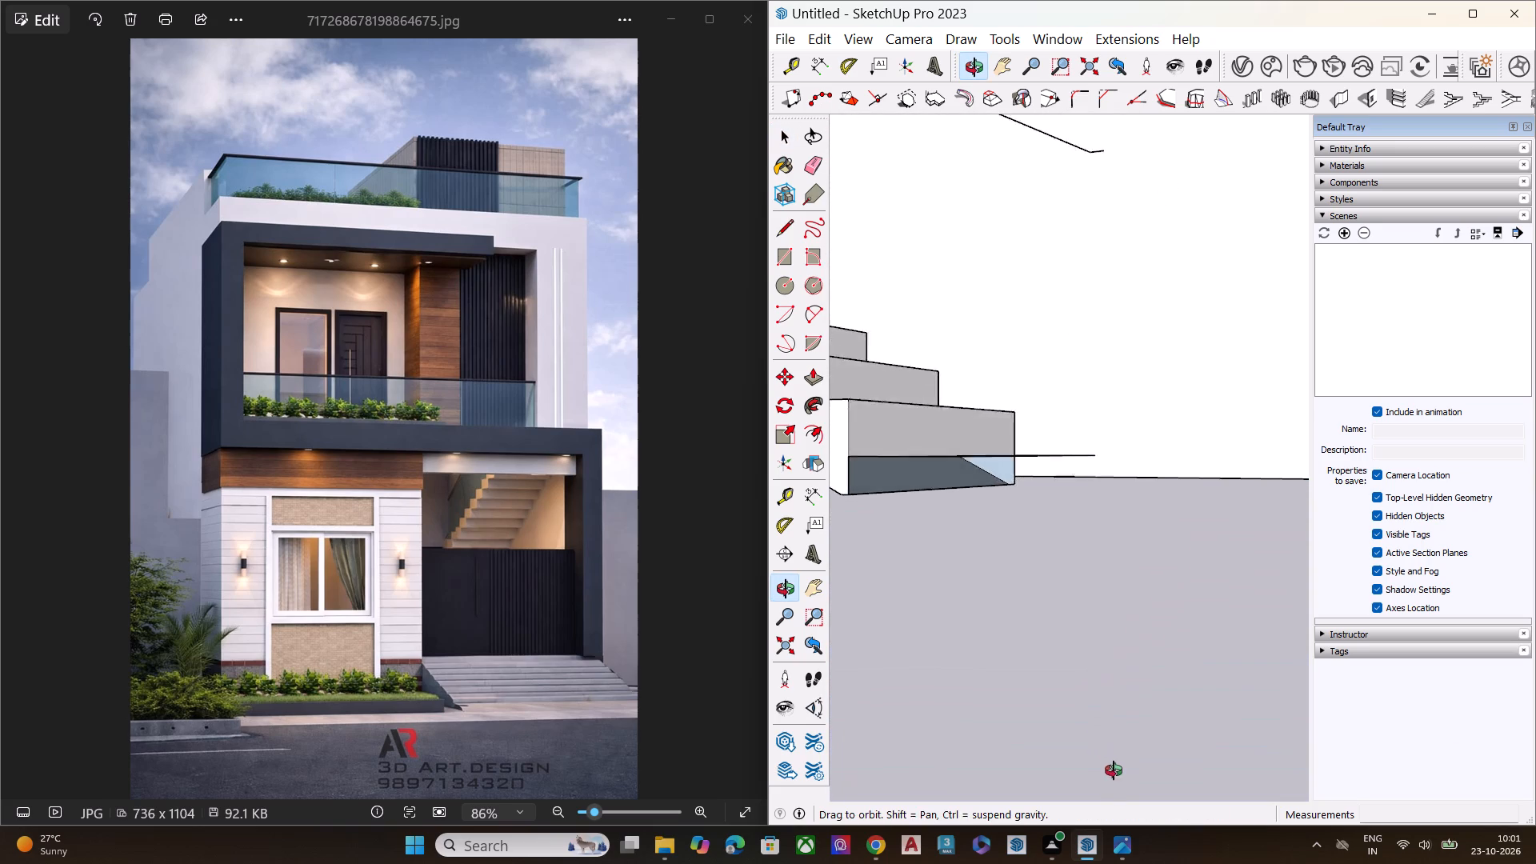
pyautogui.moveTo(1114, 770); pyautogui.dragTo(1120, 786, button='middle')
pyautogui.moveTo(987, 705); pyautogui.dragTo(1100, 756, button='middle')
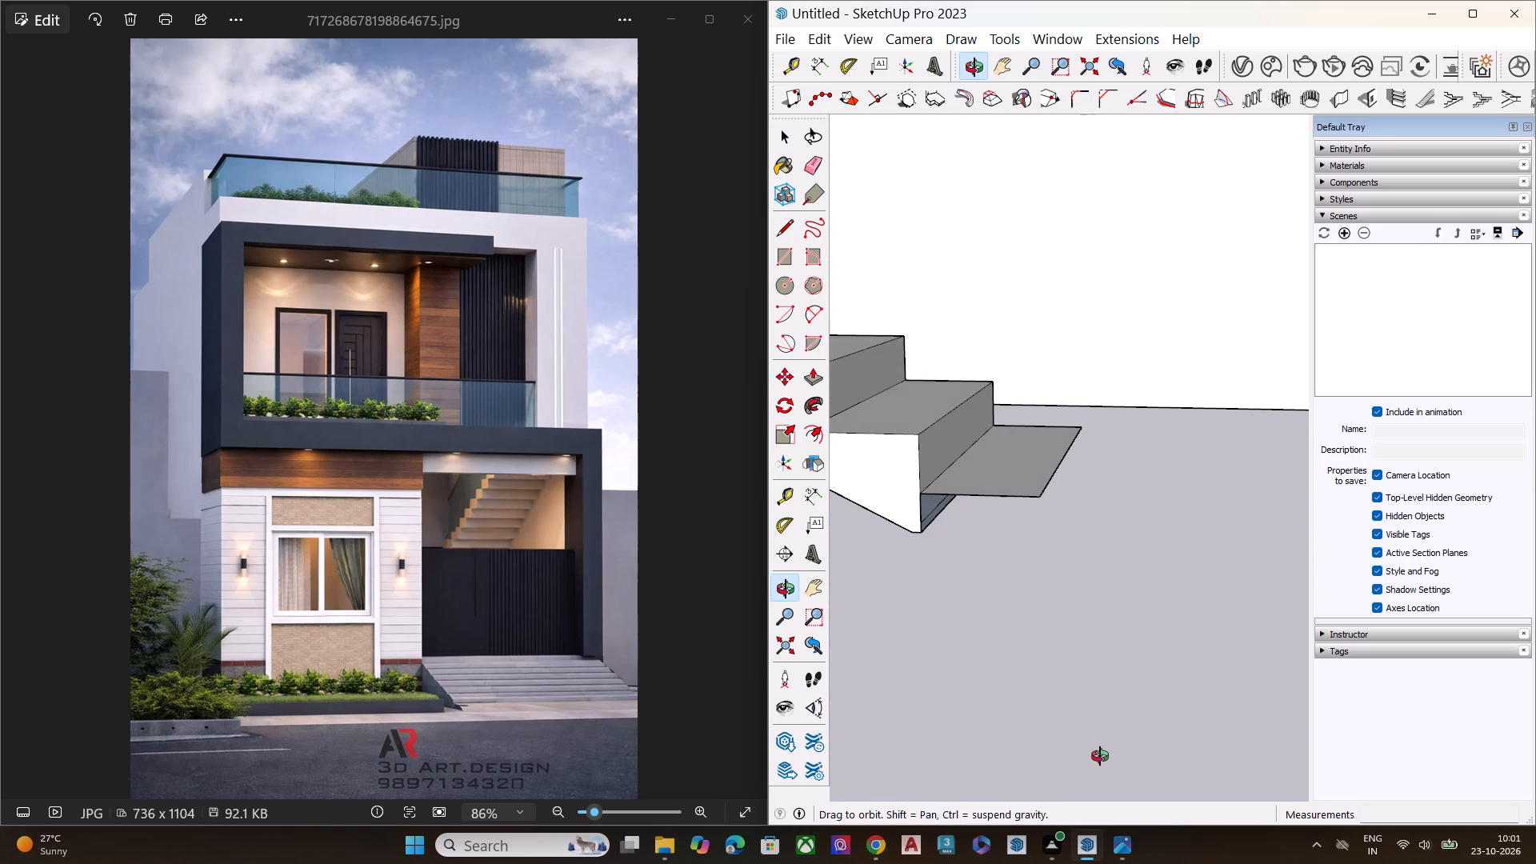
pyautogui.moveTo(1100, 756); pyautogui.dragTo(1062, 674, button='middle')
# Draw a line about 1' 5" long from the first flight's bottom side corner, running forward beneath the lowest tread.
pyautogui.press('space')
pyautogui.press('l')
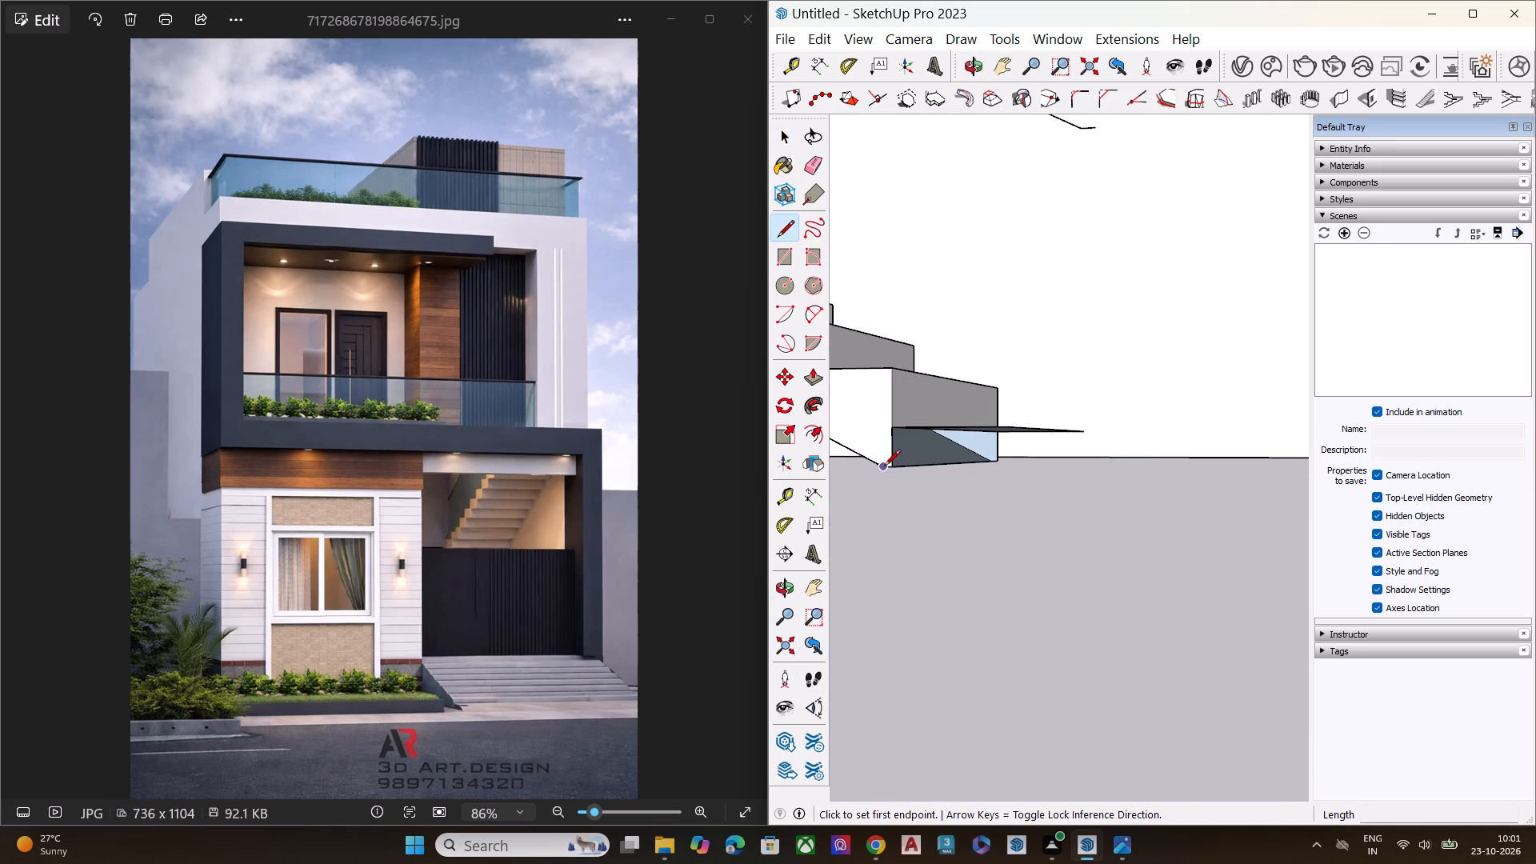
pyautogui.click(891, 471)
pyautogui.moveTo(1014, 503); pyautogui.dragTo(1096, 692, button='middle')
pyautogui.scroll(-1, 1017, 523)
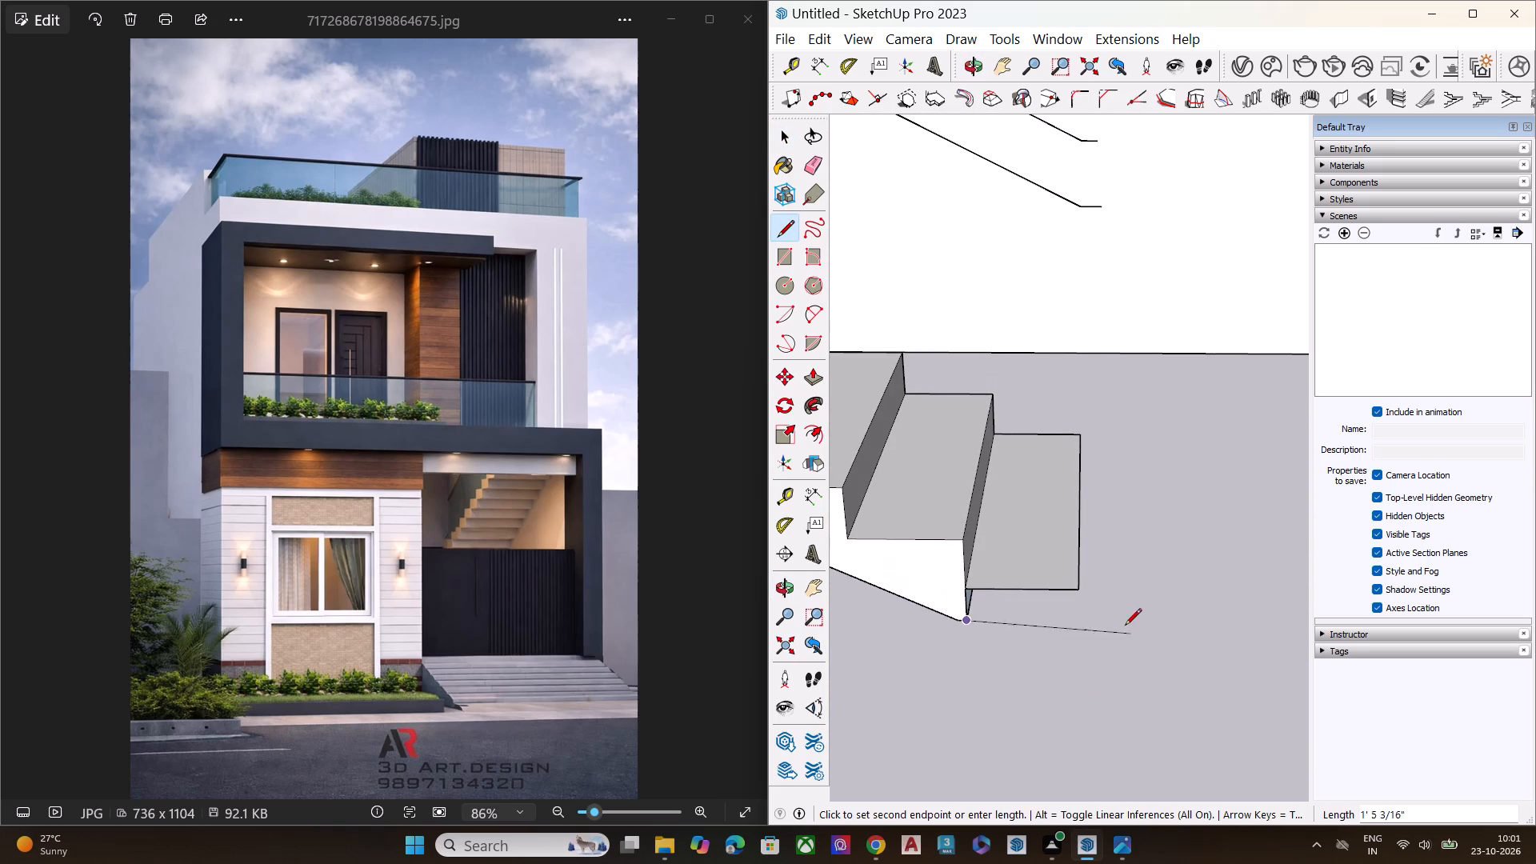
pyautogui.click(1129, 613)
pyautogui.press('space')
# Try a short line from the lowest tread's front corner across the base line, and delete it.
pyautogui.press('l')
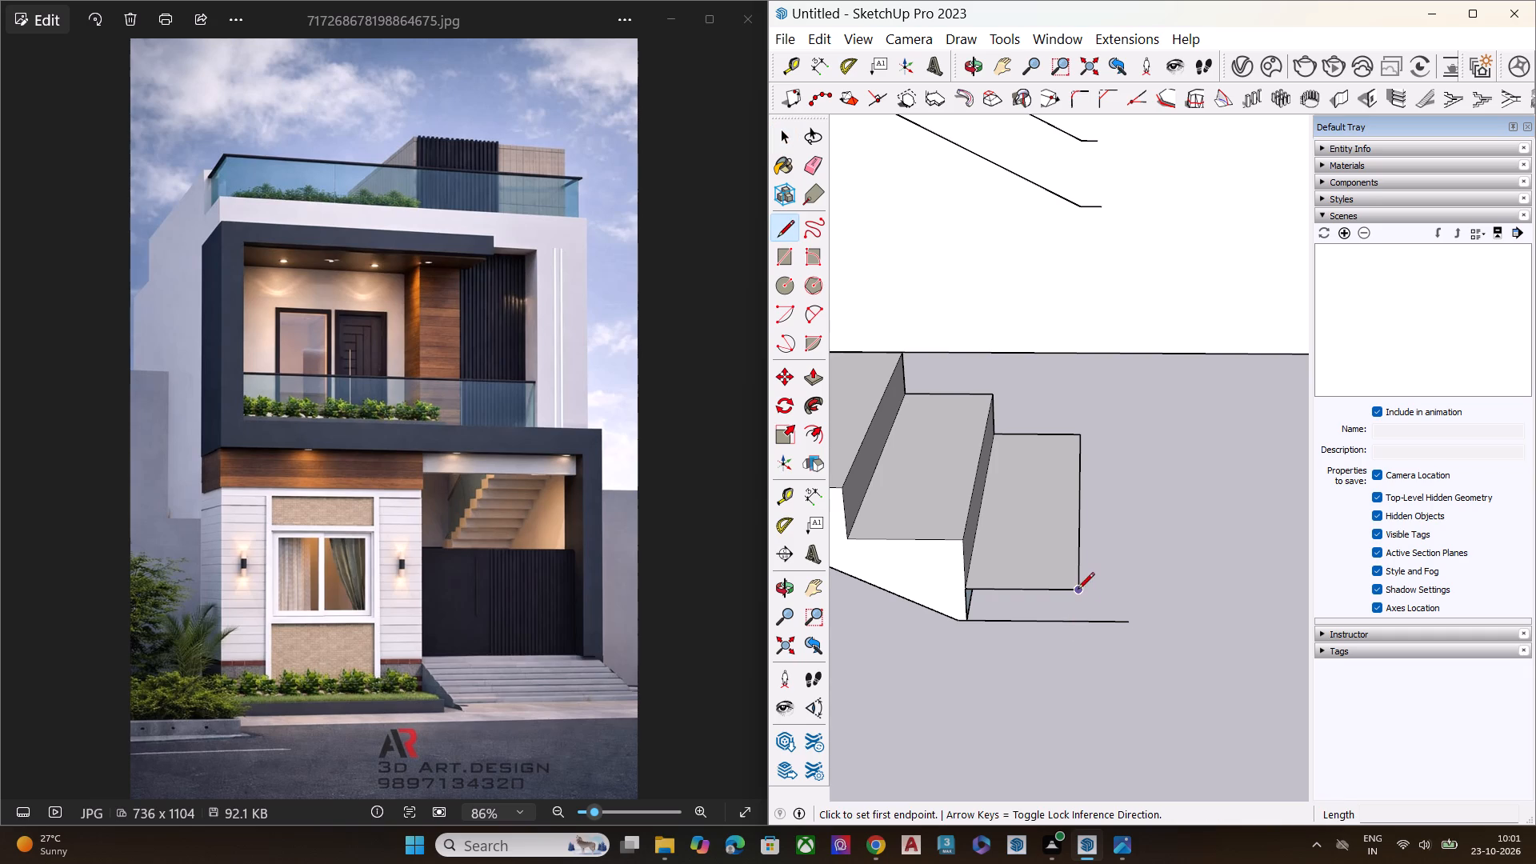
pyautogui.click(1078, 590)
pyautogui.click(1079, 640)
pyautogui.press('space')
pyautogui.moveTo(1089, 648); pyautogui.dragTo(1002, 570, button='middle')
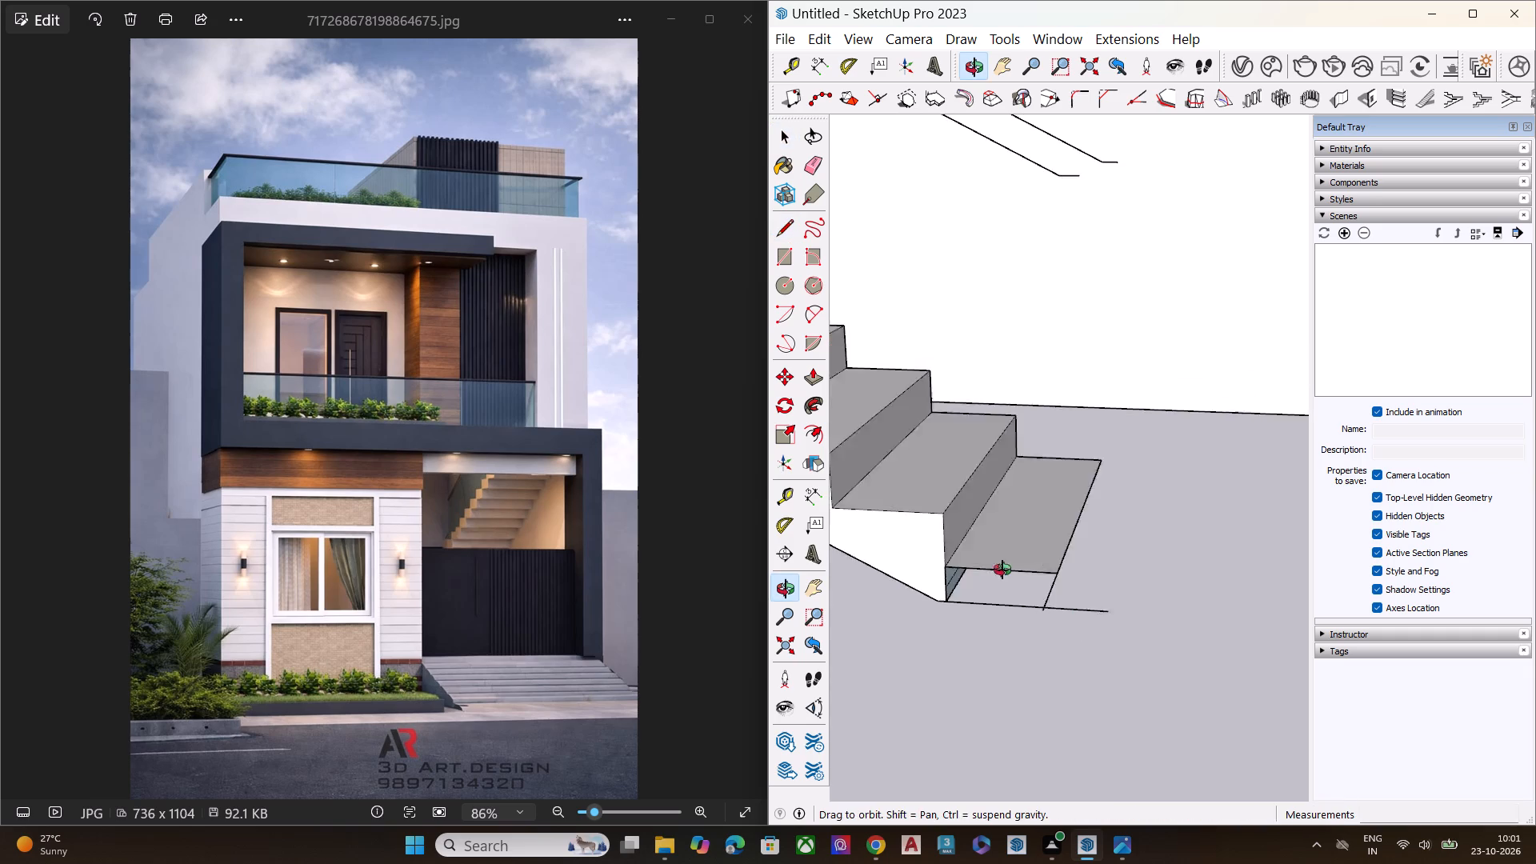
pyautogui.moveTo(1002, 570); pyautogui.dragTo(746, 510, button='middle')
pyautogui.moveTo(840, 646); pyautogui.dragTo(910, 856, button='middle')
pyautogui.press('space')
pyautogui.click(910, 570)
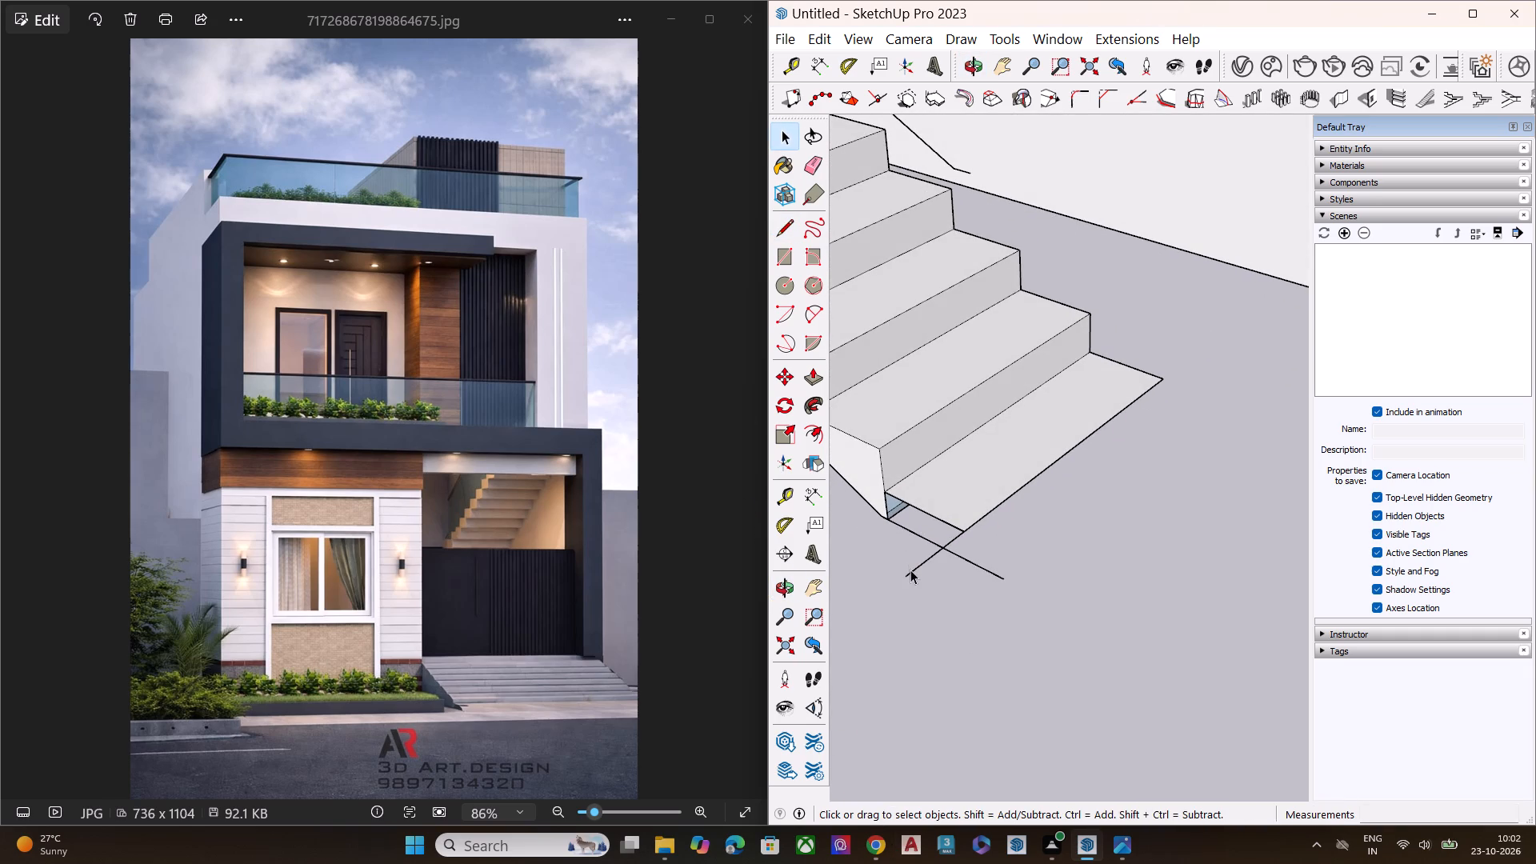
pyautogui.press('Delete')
# Draw a vertical line down from the lowest tread's front corner, crossing the base line beneath it.
pyautogui.press('l')
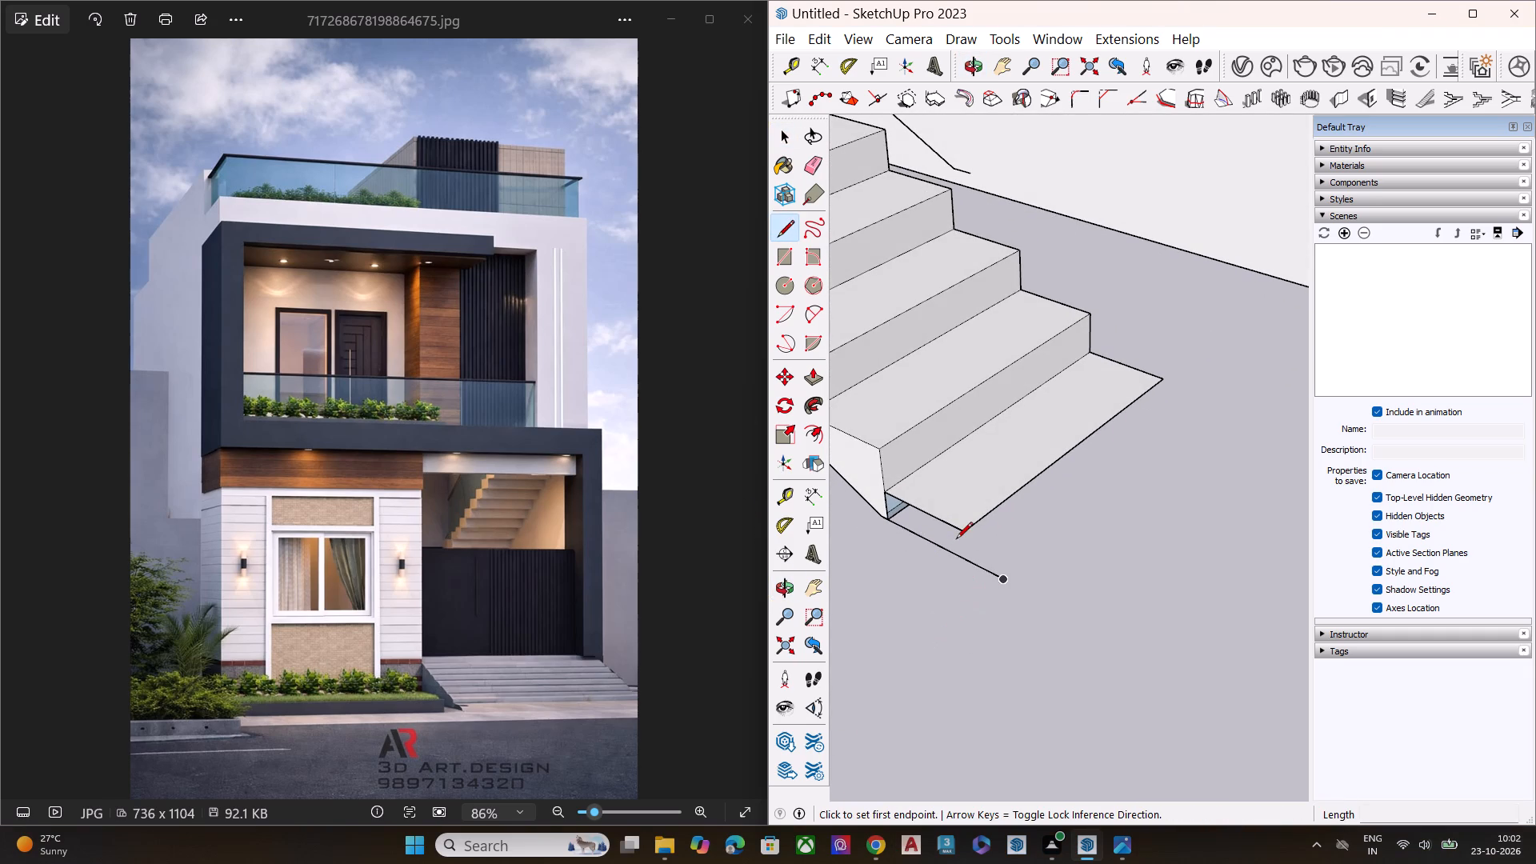
pyautogui.click(962, 535)
pyautogui.moveTo(970, 626); pyautogui.dragTo(978, 470, button='middle')
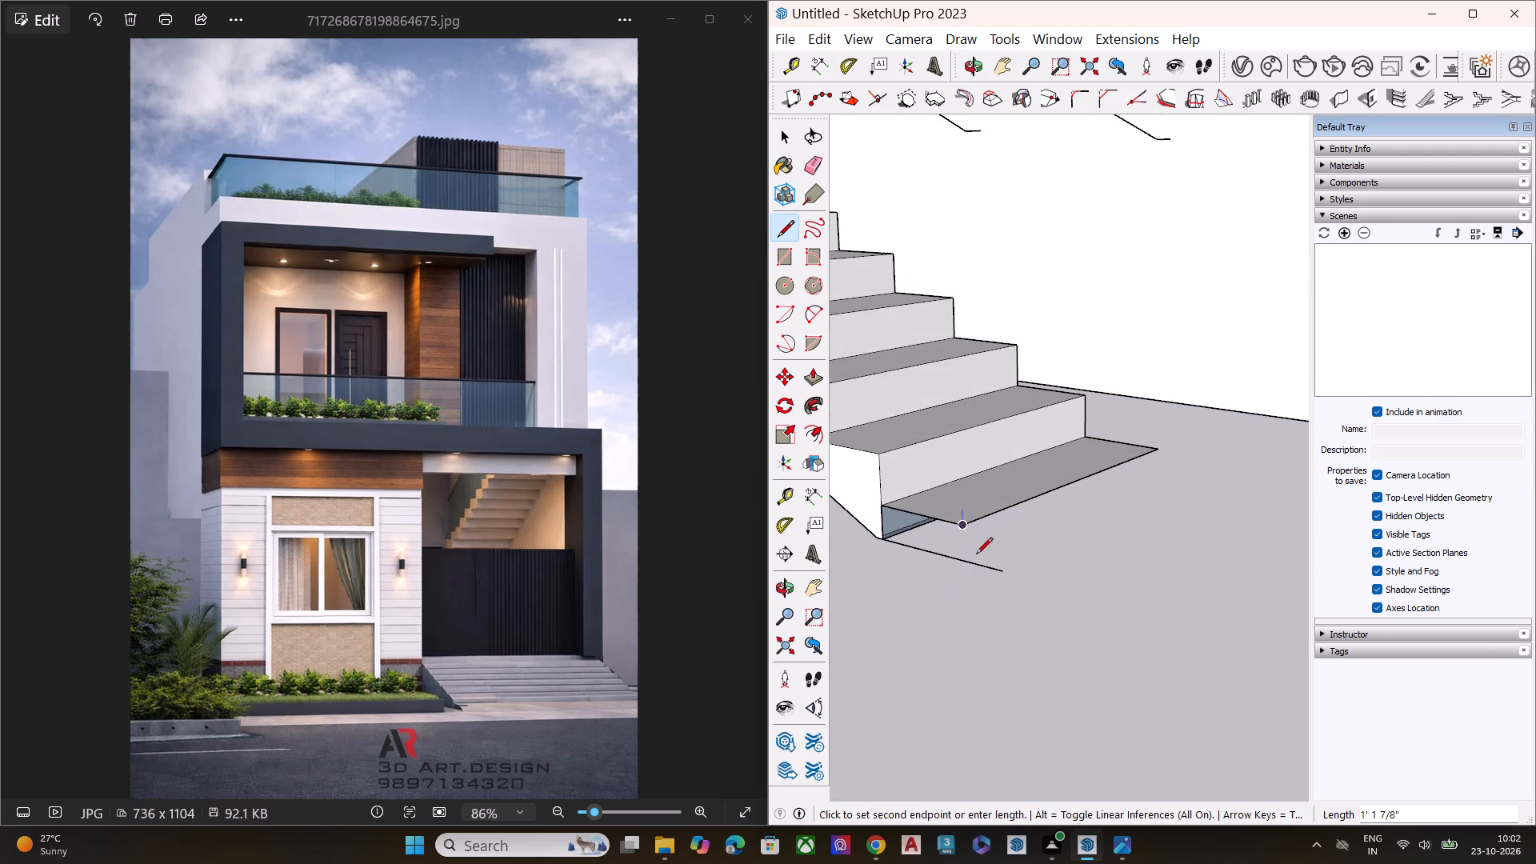
pyautogui.click(953, 662)
pyautogui.press('space')
# Trim the overshooting ends of the base line and the vertical line where they cross below the lowest tread.
pyautogui.press('e')
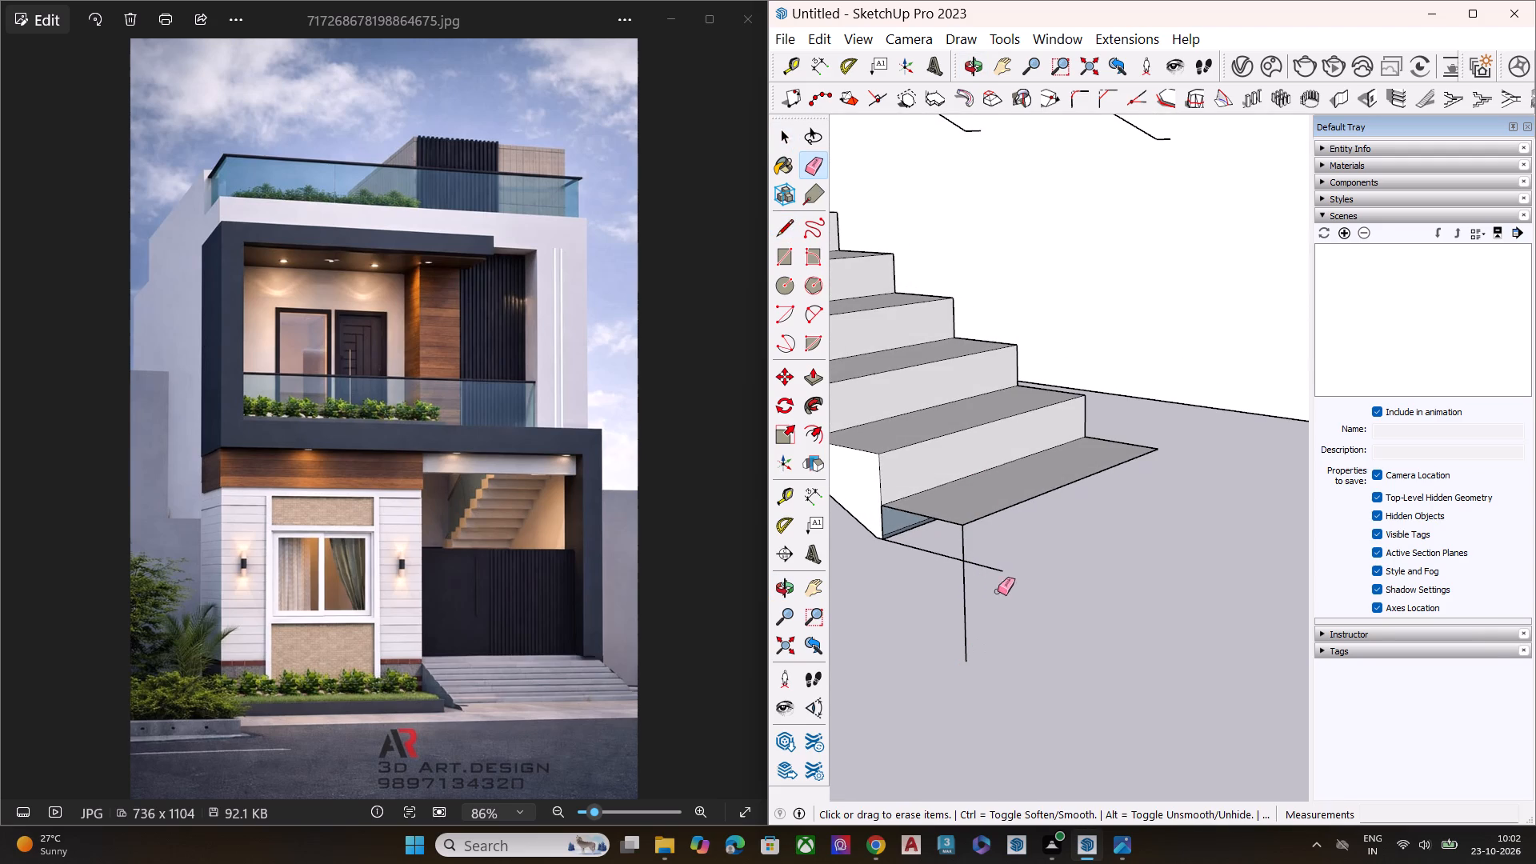
pyautogui.click(987, 567)
pyautogui.click(961, 583)
pyautogui.click(967, 587)
pyautogui.press('space')
pyautogui.click(964, 587)
pyautogui.moveTo(1008, 610); pyautogui.dragTo(968, 601, button='middle')
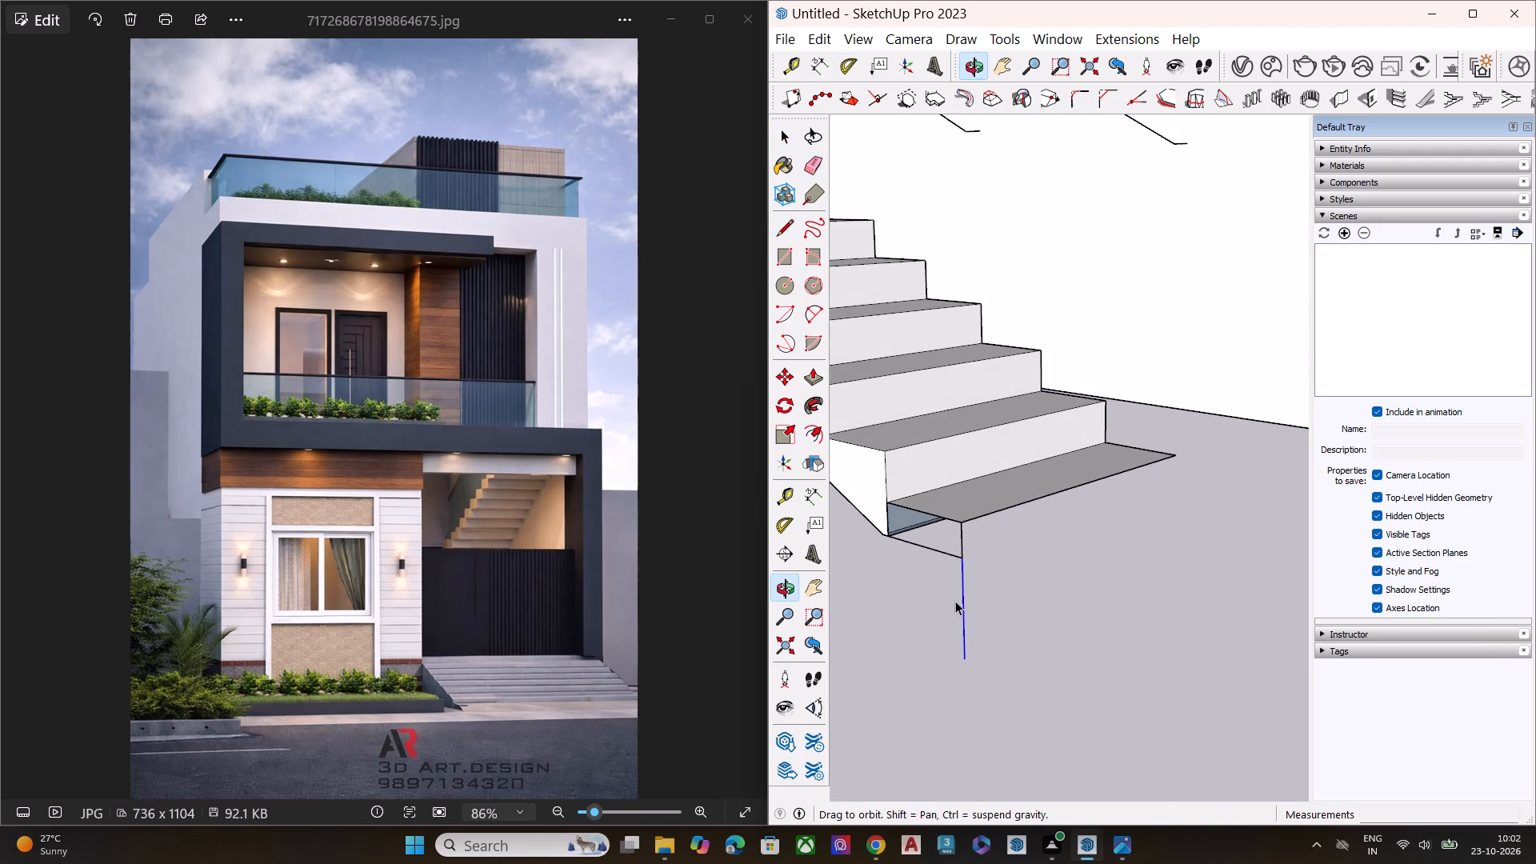
pyautogui.press('Delete')
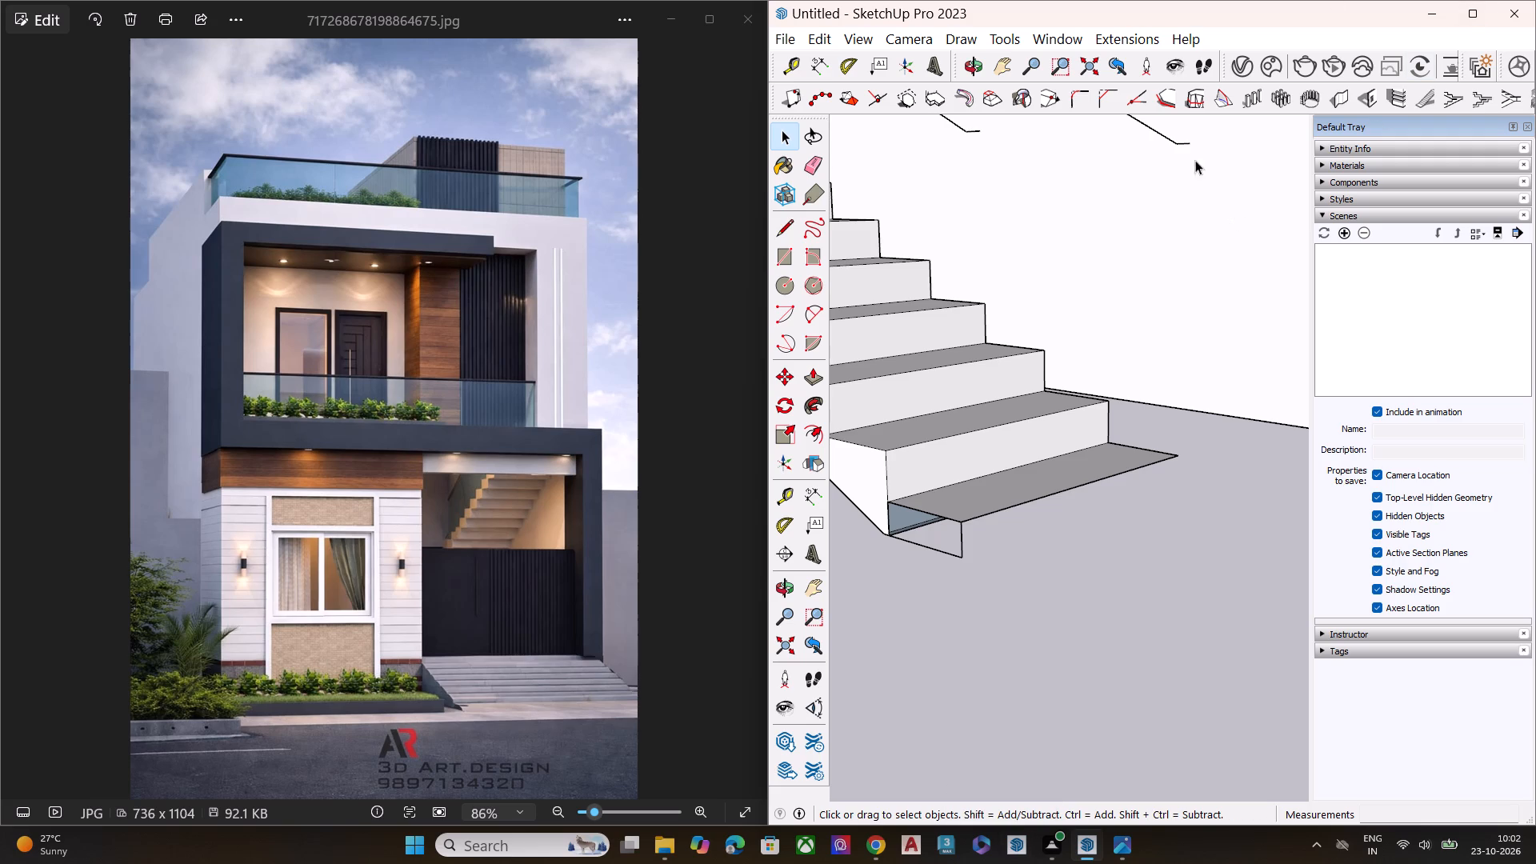
# Delete the base line and the vertical line beneath the front corner of the first flight's lowest tread.
pyautogui.scroll(-11, 1041, 293)
pyautogui.moveTo(1074, 455); pyautogui.dragTo(980, 447, button='middle')
pyautogui.scroll(1, 980, 447)
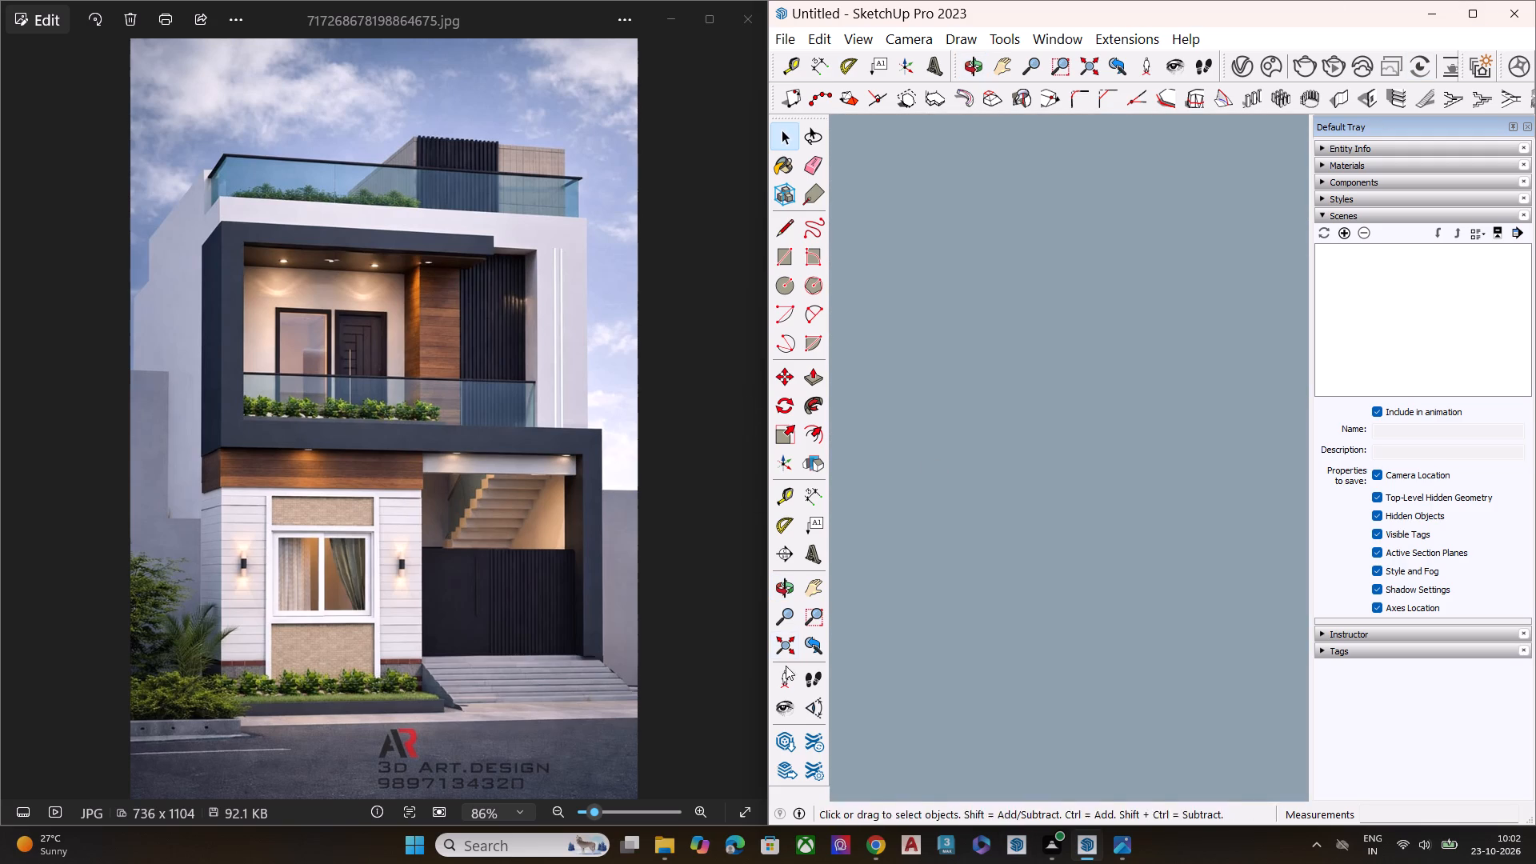
pyautogui.click(786, 647)
pyautogui.scroll(-2, 1075, 460)
pyautogui.moveTo(1110, 514); pyautogui.dragTo(778, 444, button='middle')
pyautogui.moveTo(1124, 586); pyautogui.dragTo(1130, 574, button='middle')
pyautogui.scroll(1, 1126, 583)
pyautogui.moveTo(1130, 574); pyautogui.dragTo(1146, 398, button='middle')
pyautogui.moveTo(1238, 667); pyautogui.dragTo(1250, 583, button='middle')
pyautogui.scroll(1, 1241, 657)
pyautogui.scroll(-7, 950, 374)
pyautogui.scroll(-2, 917, 437)
pyautogui.scroll(2, 912, 446)
pyautogui.scroll(-5, 910, 449)
pyautogui.scroll(10, 1040, 594)
pyautogui.scroll(9, 1021, 417)
pyautogui.scroll(-1, 1052, 471)
pyautogui.scroll(5, 1052, 471)
pyautogui.scroll(-2, 1034, 490)
pyautogui.scroll(10, 1031, 491)
pyautogui.moveTo(912, 463); pyautogui.dragTo(935, 490, button='middle')
pyautogui.scroll(4, 864, 463)
pyautogui.scroll(-1, 891, 441)
pyautogui.scroll(2, 894, 440)
pyautogui.moveTo(900, 462); pyautogui.dragTo(905, 539, button='middle')
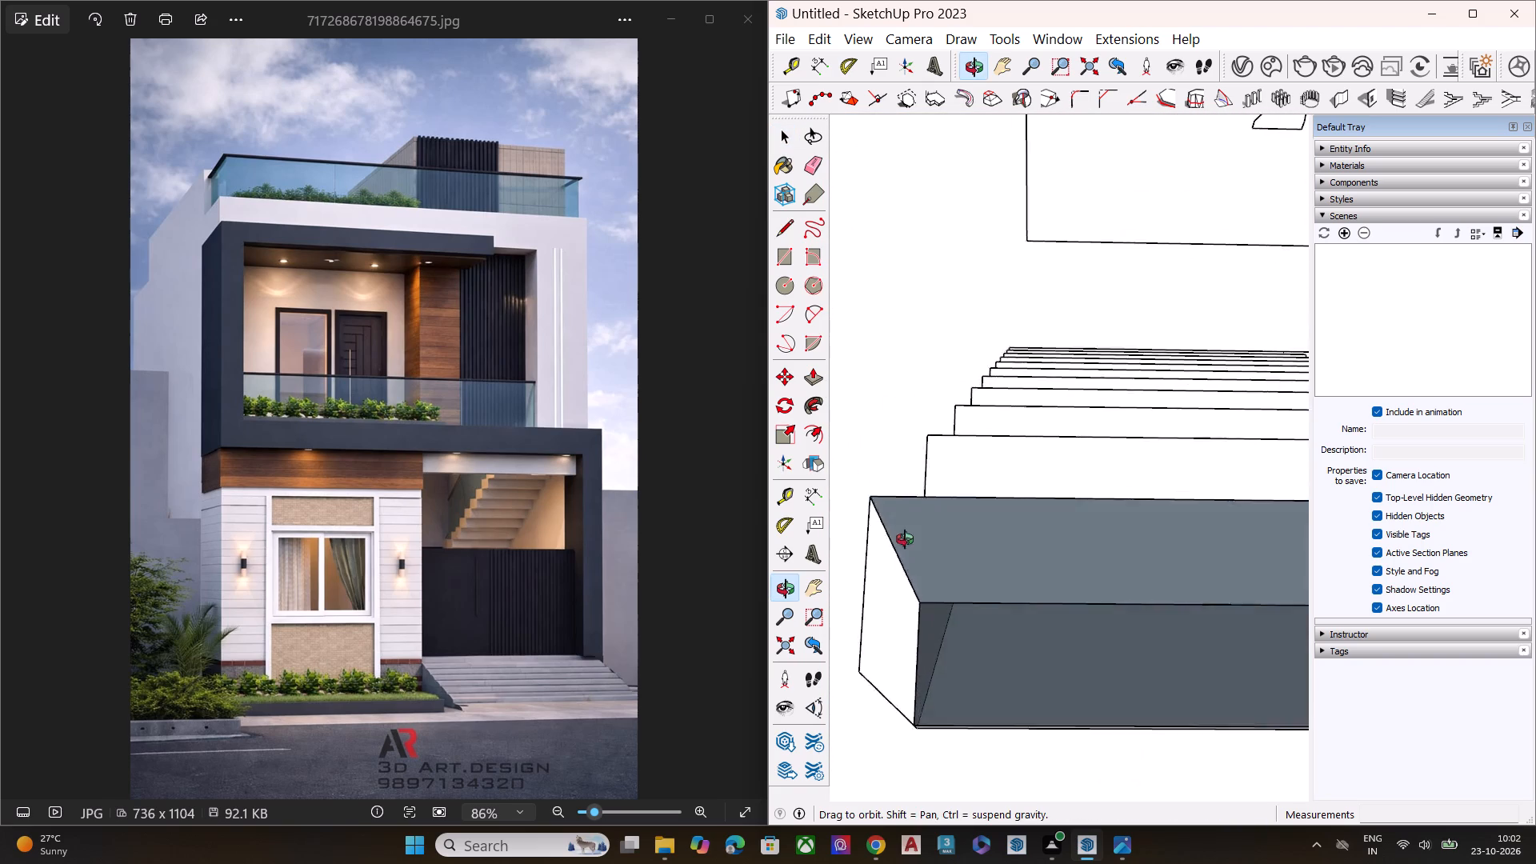
pyautogui.moveTo(905, 539); pyautogui.dragTo(899, 558, button='middle')
pyautogui.scroll(1, 900, 548)
pyautogui.scroll(-1, 914, 396)
pyautogui.scroll(1, 914, 396)
pyautogui.scroll(-11, 914, 396)
pyautogui.moveTo(1027, 478); pyautogui.dragTo(1030, 558, button='middle')
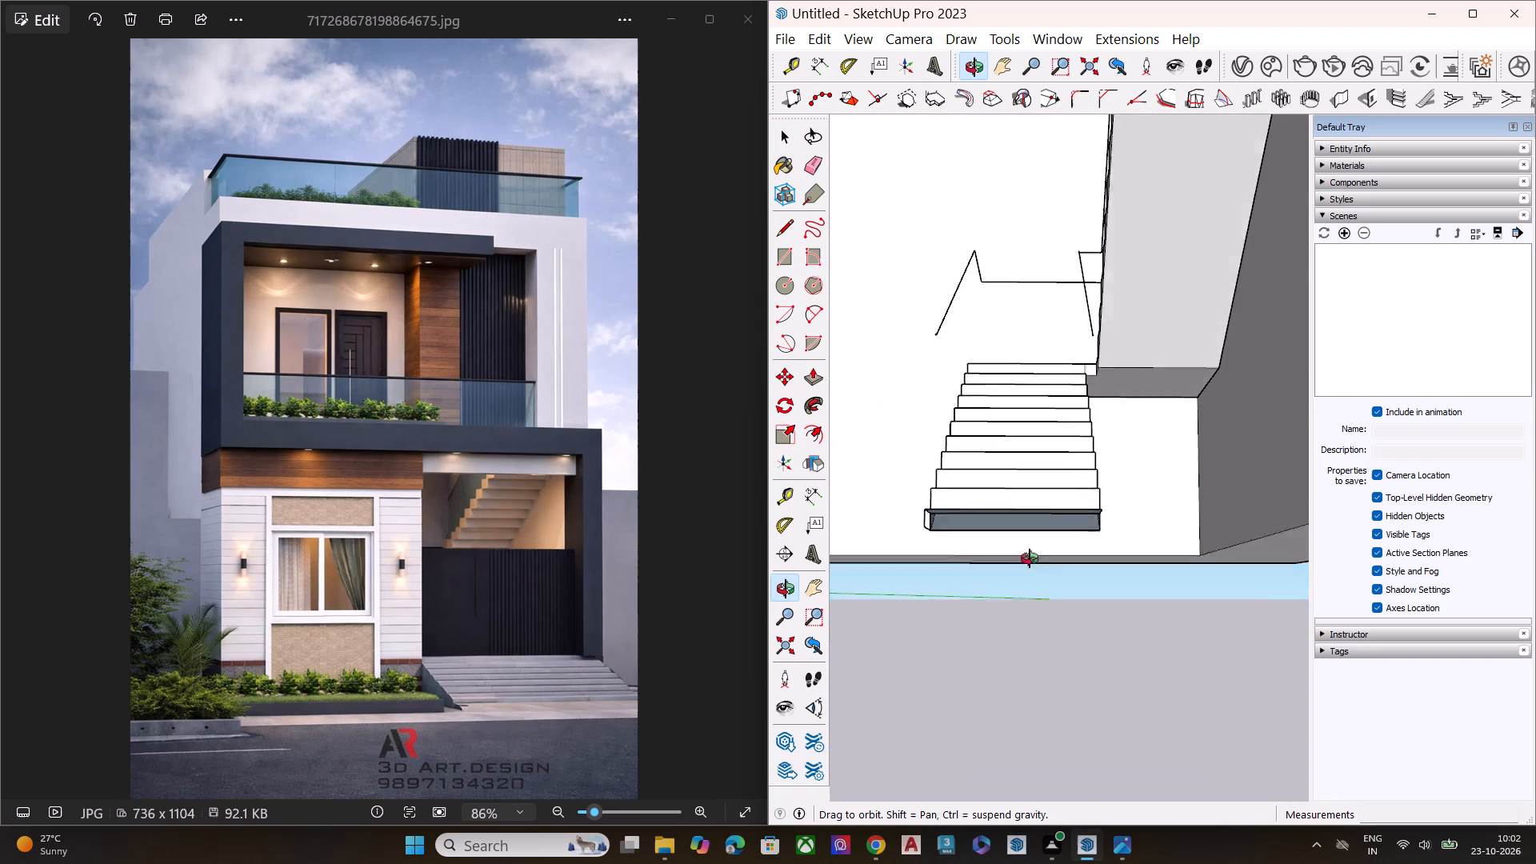
pyautogui.moveTo(1030, 558); pyautogui.dragTo(980, 562, button='middle')
pyautogui.scroll(1, 982, 533)
pyautogui.scroll(-8, 1022, 420)
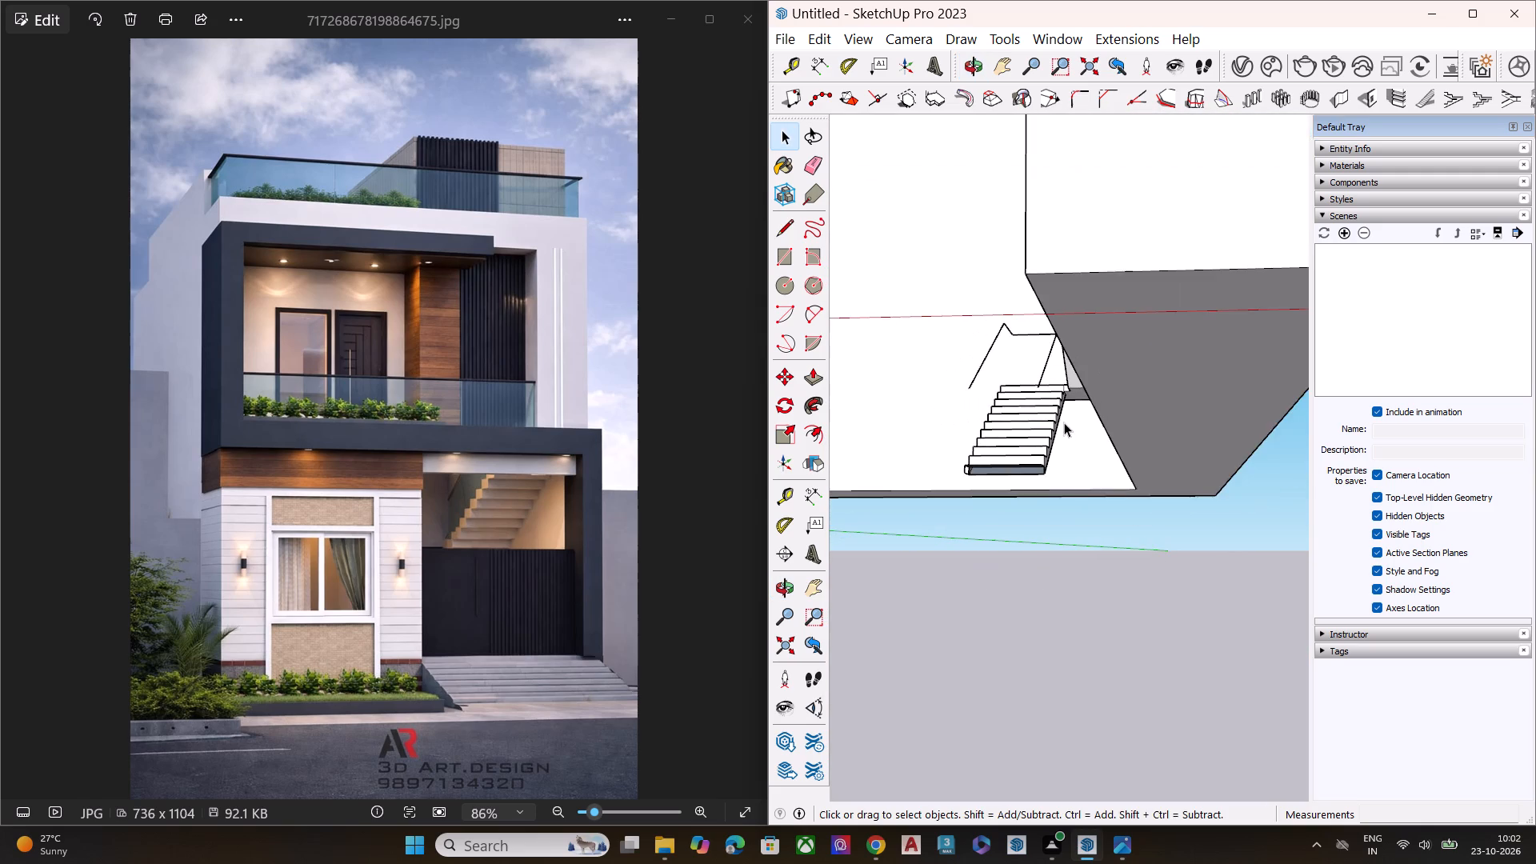
pyautogui.scroll(-2, 1074, 418)
pyautogui.scroll(1, 1077, 438)
pyautogui.scroll(-2, 1078, 445)
pyautogui.moveTo(1107, 472); pyautogui.dragTo(909, 450, button='middle')
pyautogui.scroll(14, 1072, 481)
pyautogui.scroll(-7, 1096, 418)
pyautogui.moveTo(1079, 436); pyautogui.dragTo(894, 446, button='middle')
pyautogui.scroll(8, 894, 446)
pyautogui.scroll(-4, 942, 442)
pyautogui.scroll(3, 949, 450)
pyautogui.click(939, 441)
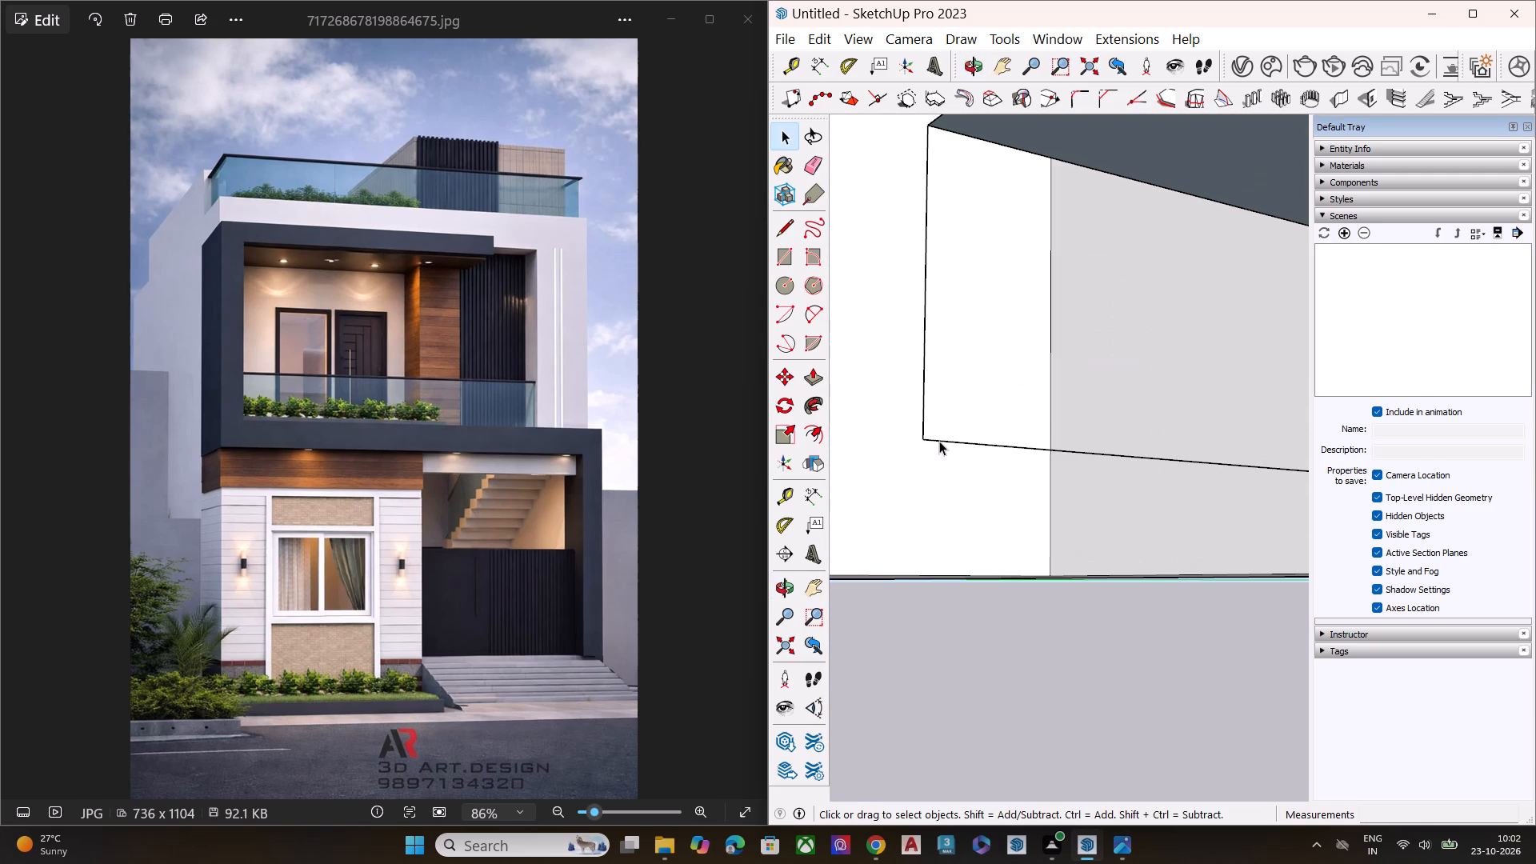
pyautogui.press('Delete')
pyautogui.click(925, 376)
pyautogui.press('Delete')
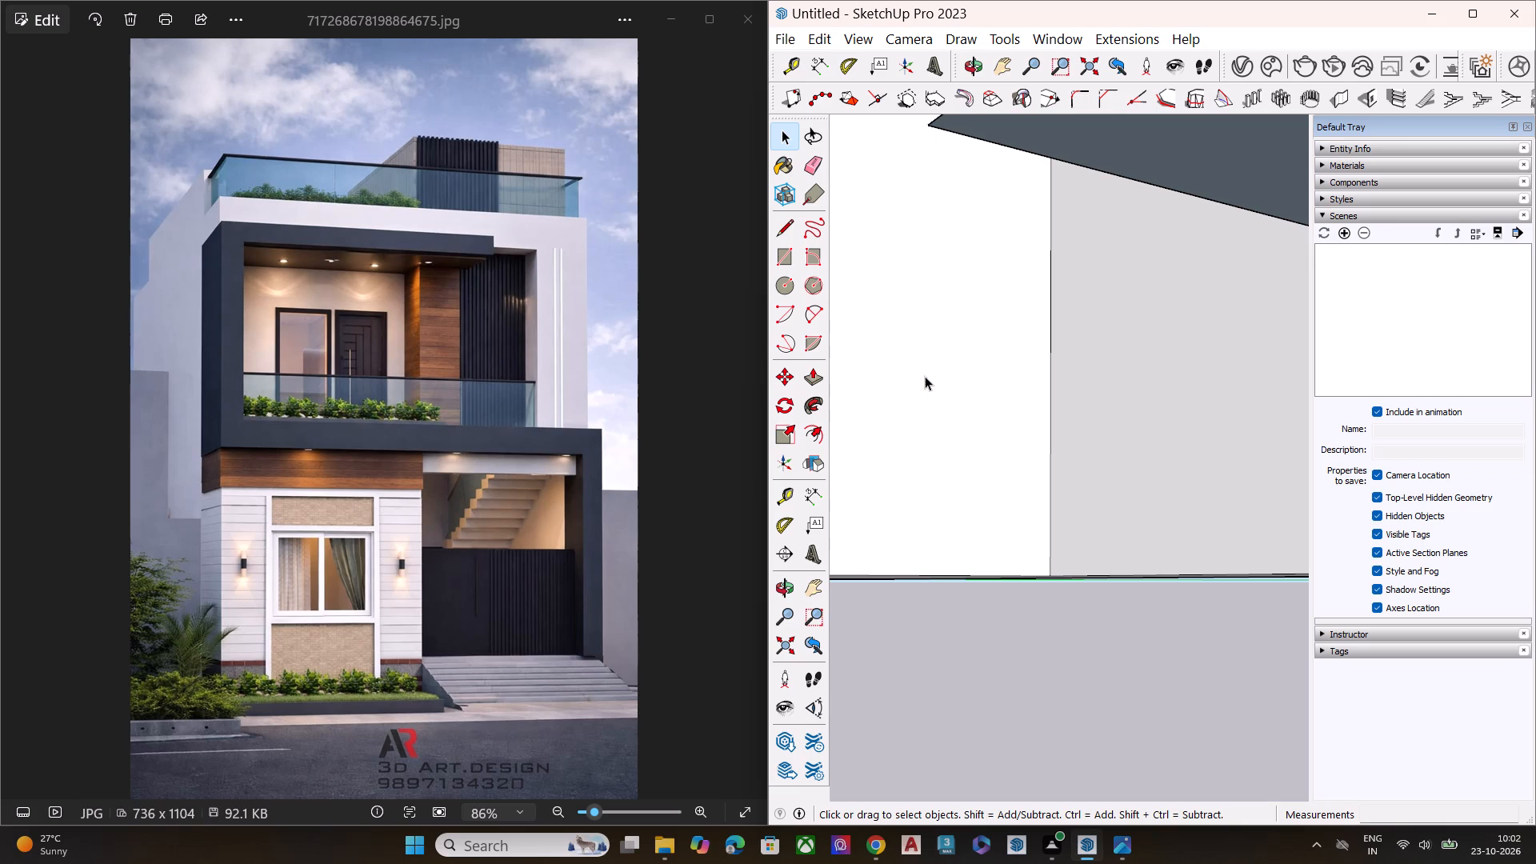
# Scale the whole staircase along the red axis to widen it across the parking bay.
pyautogui.scroll(-1, 922, 445)
pyautogui.scroll(1, 922, 445)
pyautogui.scroll(-1, 922, 446)
pyautogui.scroll(1, 922, 446)
pyautogui.scroll(-4, 922, 446)
pyautogui.scroll(2, 921, 438)
pyautogui.scroll(-8, 920, 436)
pyautogui.scroll(1, 972, 428)
pyautogui.scroll(-7, 976, 436)
pyautogui.scroll(1, 973, 407)
pyautogui.scroll(-6, 973, 407)
pyautogui.scroll(1, 974, 450)
pyautogui.moveTo(974, 450); pyautogui.dragTo(1095, 422, button='middle')
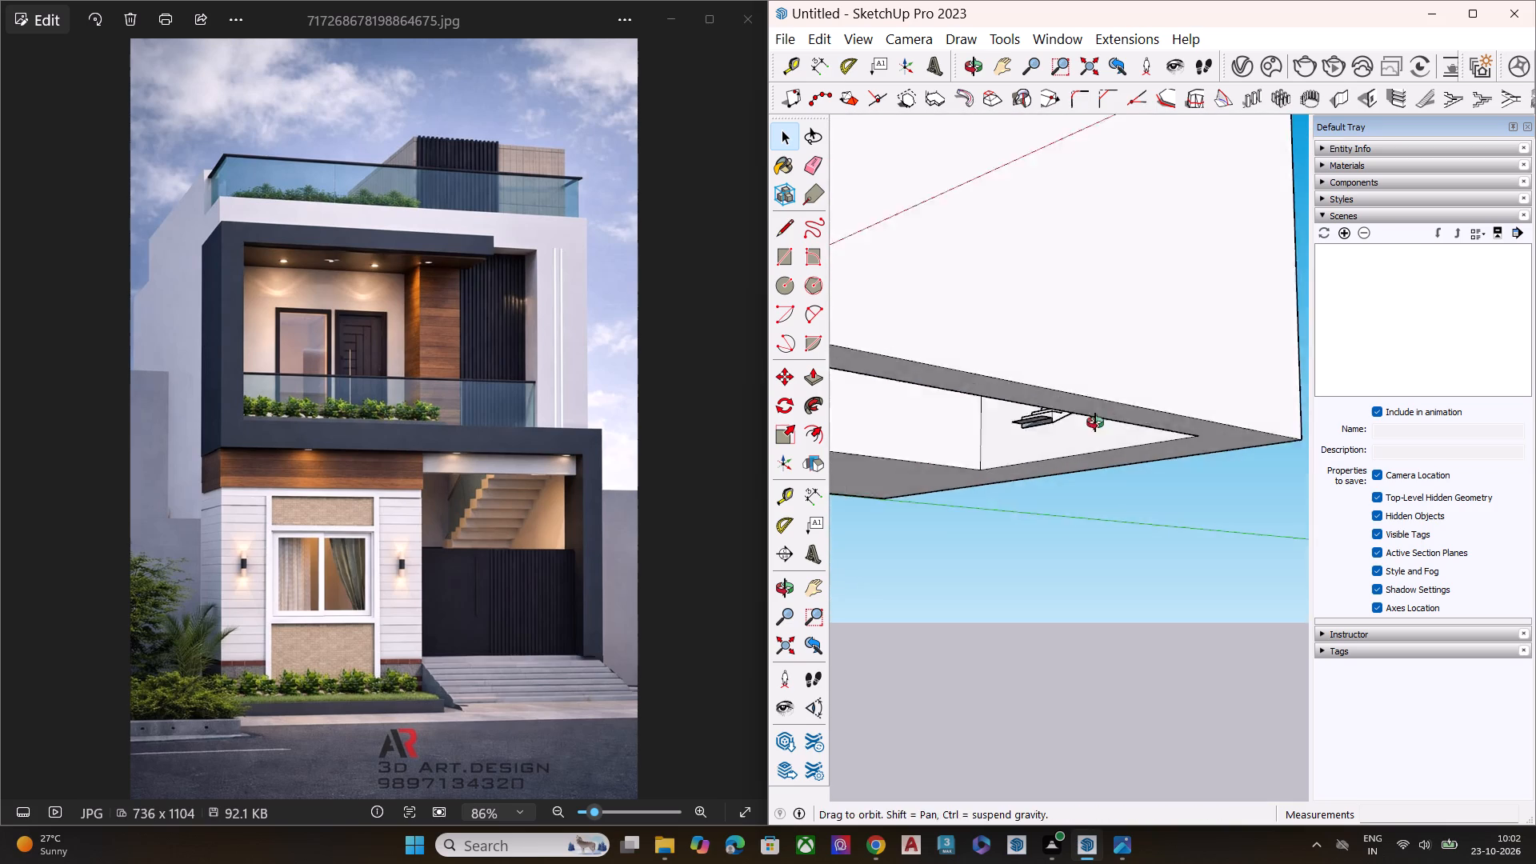
pyautogui.moveTo(1095, 422); pyautogui.dragTo(1245, 374, button='middle')
pyautogui.press('s')
pyautogui.moveTo(1208, 394); pyautogui.dragTo(1392, 454, button='middle')
pyautogui.scroll(5, 1306, 454)
pyautogui.press('space')
pyautogui.click(1059, 368)
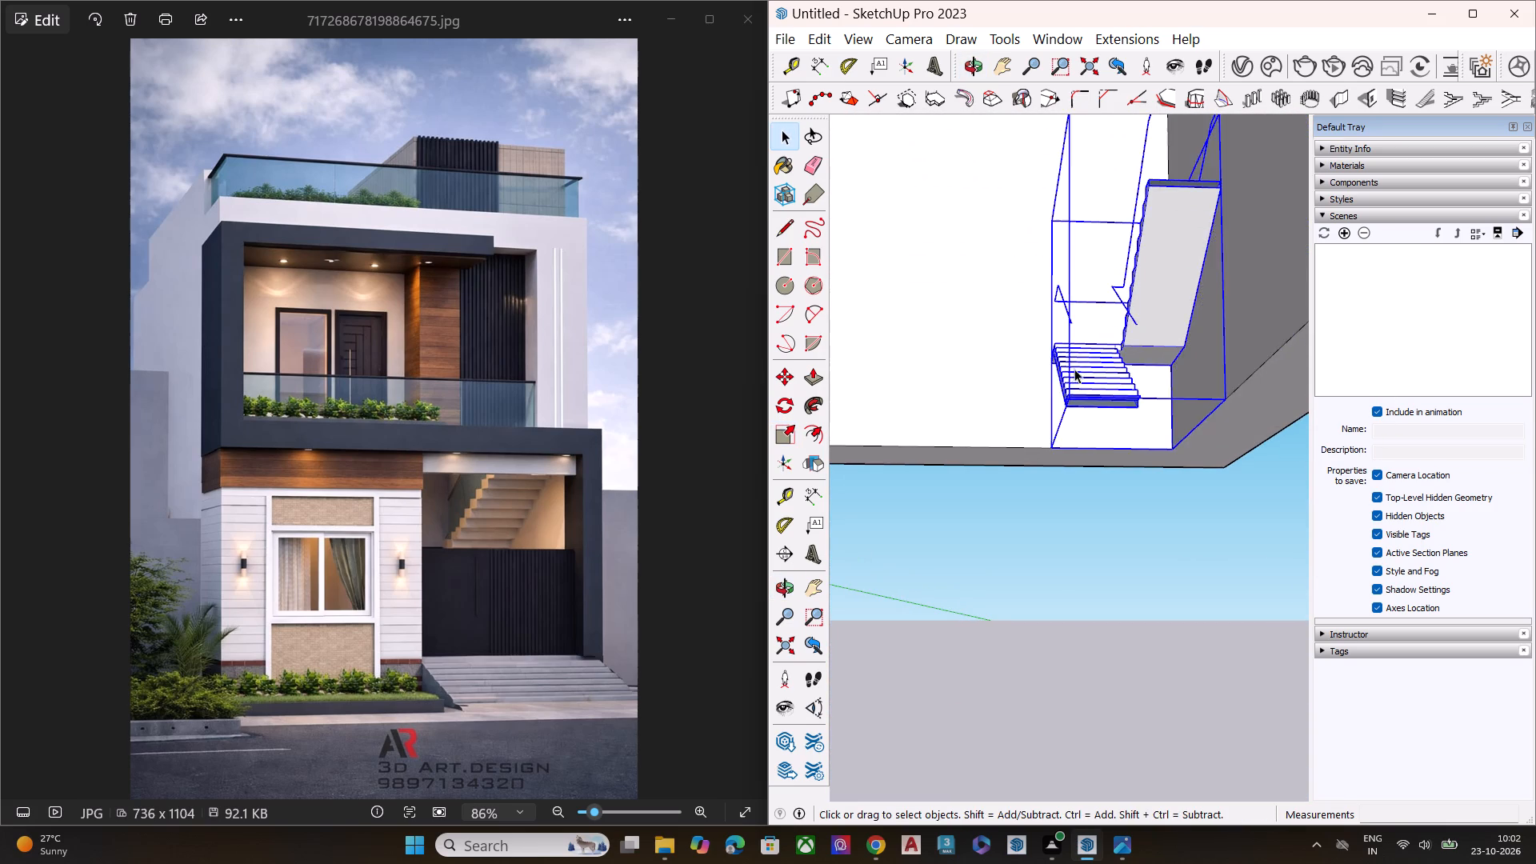
pyautogui.scroll(-1, 1100, 394)
pyautogui.scroll(3, 1103, 398)
pyautogui.scroll(-1, 1108, 406)
pyautogui.scroll(2, 1115, 418)
pyautogui.moveTo(1097, 422); pyautogui.dragTo(1205, 593, button='middle')
pyautogui.press('s')
pyautogui.scroll(-1, 1109, 370)
pyautogui.scroll(1, 1108, 370)
pyautogui.scroll(-8, 1105, 370)
pyautogui.scroll(2, 986, 458)
pyautogui.moveTo(1146, 449); pyautogui.dragTo(1158, 533, button='middle')
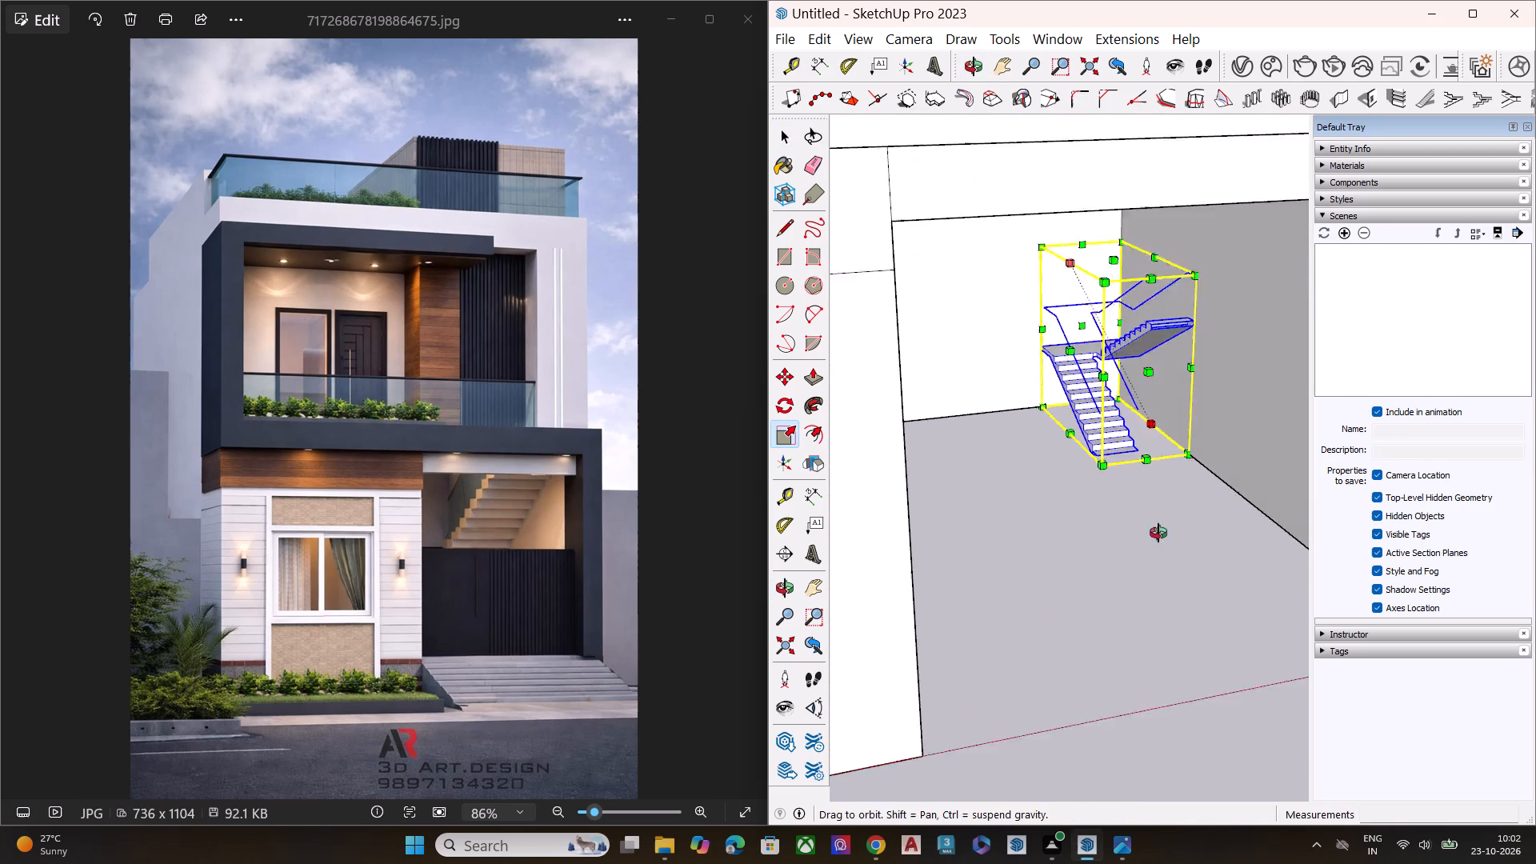
pyautogui.moveTo(1158, 533); pyautogui.dragTo(1138, 505, button='middle')
pyautogui.scroll(7, 1122, 373)
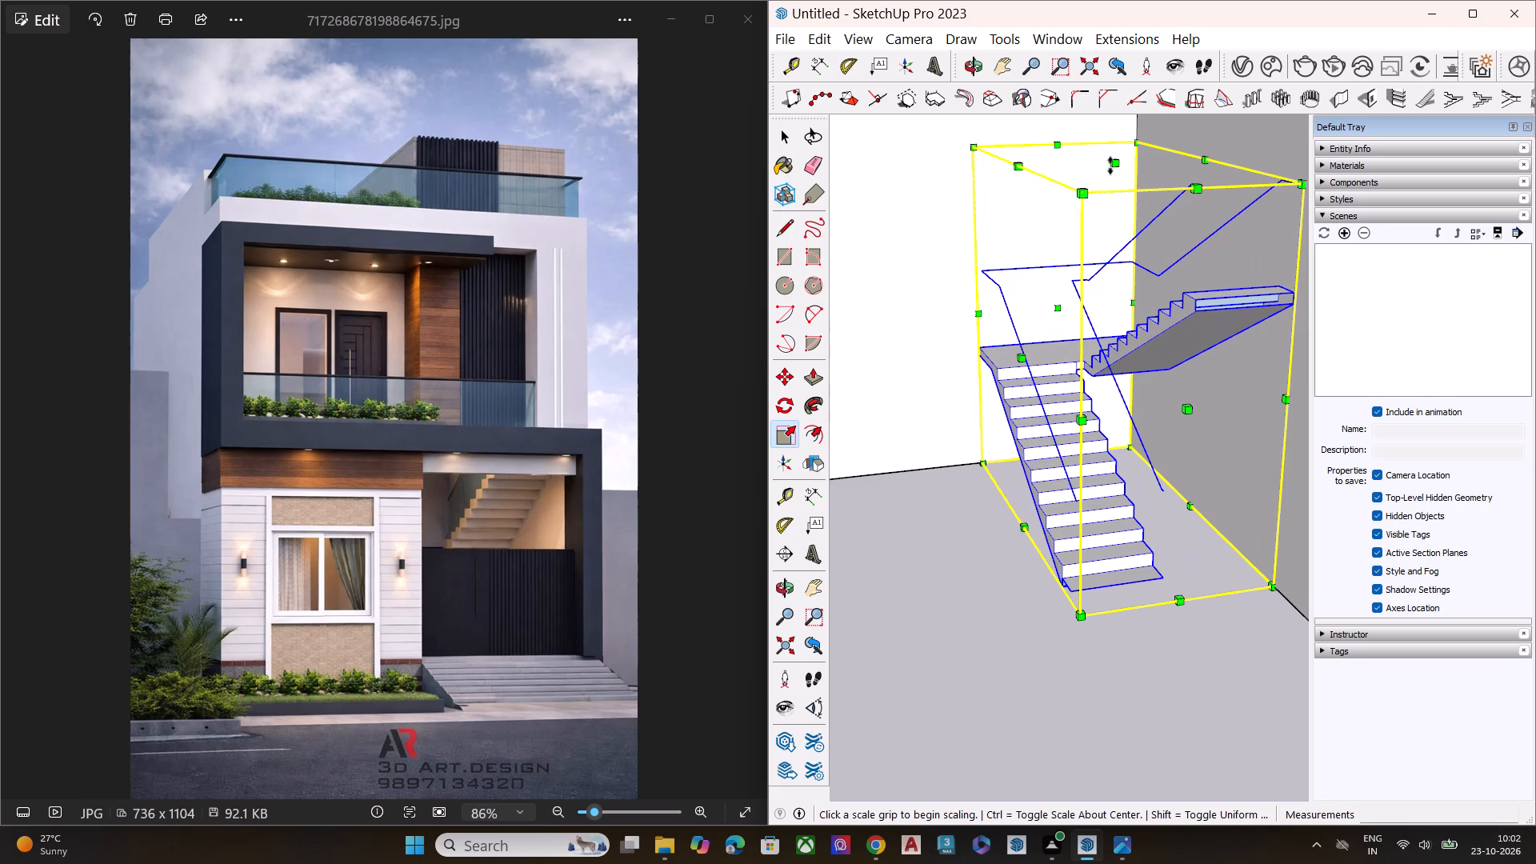
pyautogui.scroll(-8, 953, 360)
pyautogui.moveTo(1010, 354); pyautogui.dragTo(987, 323, button='middle')
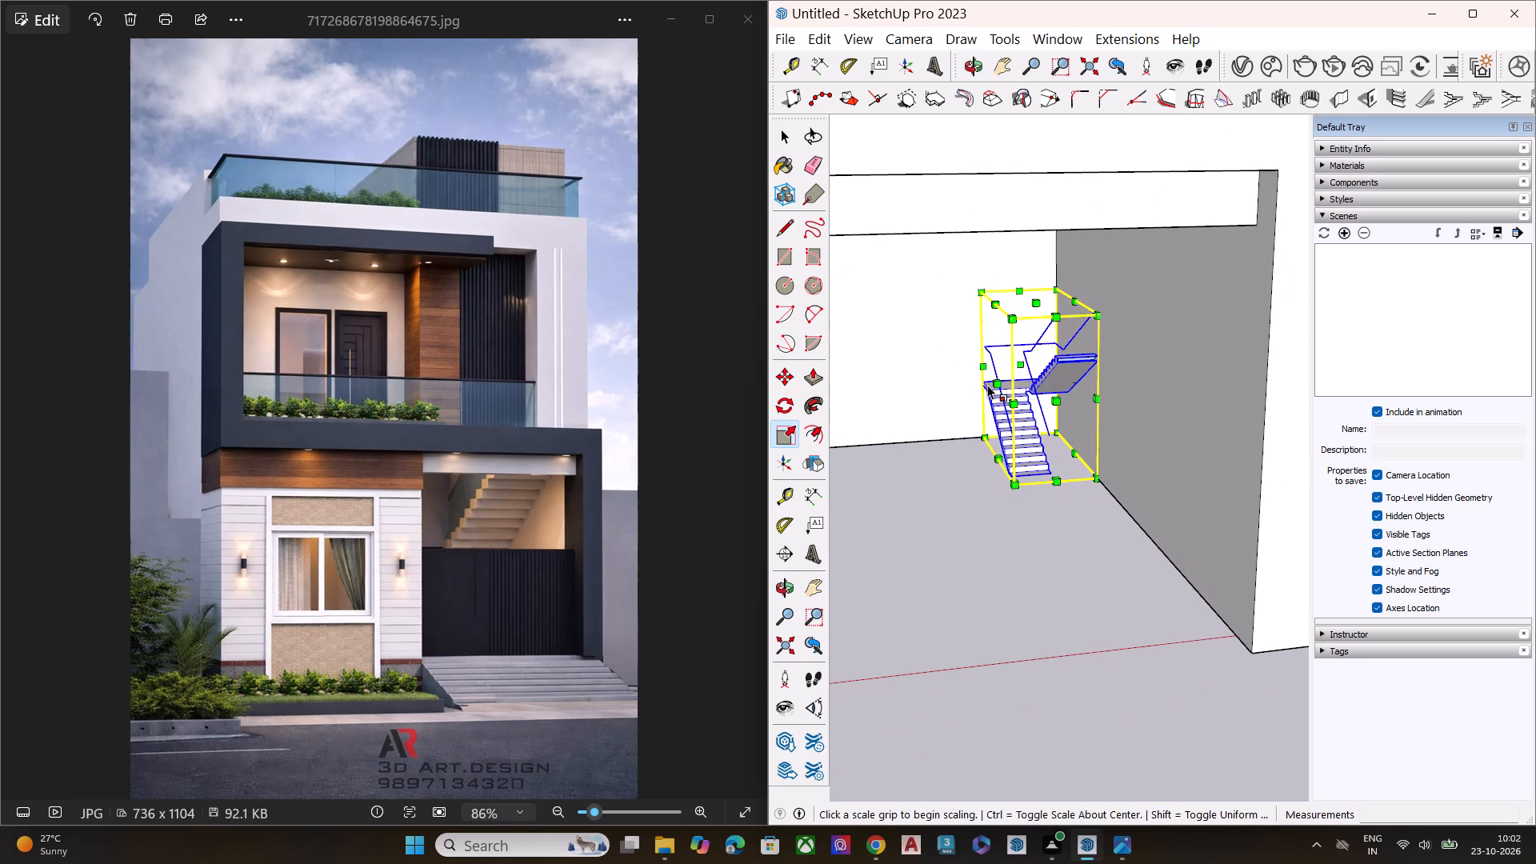
pyautogui.moveTo(992, 381); pyautogui.dragTo(974, 386)
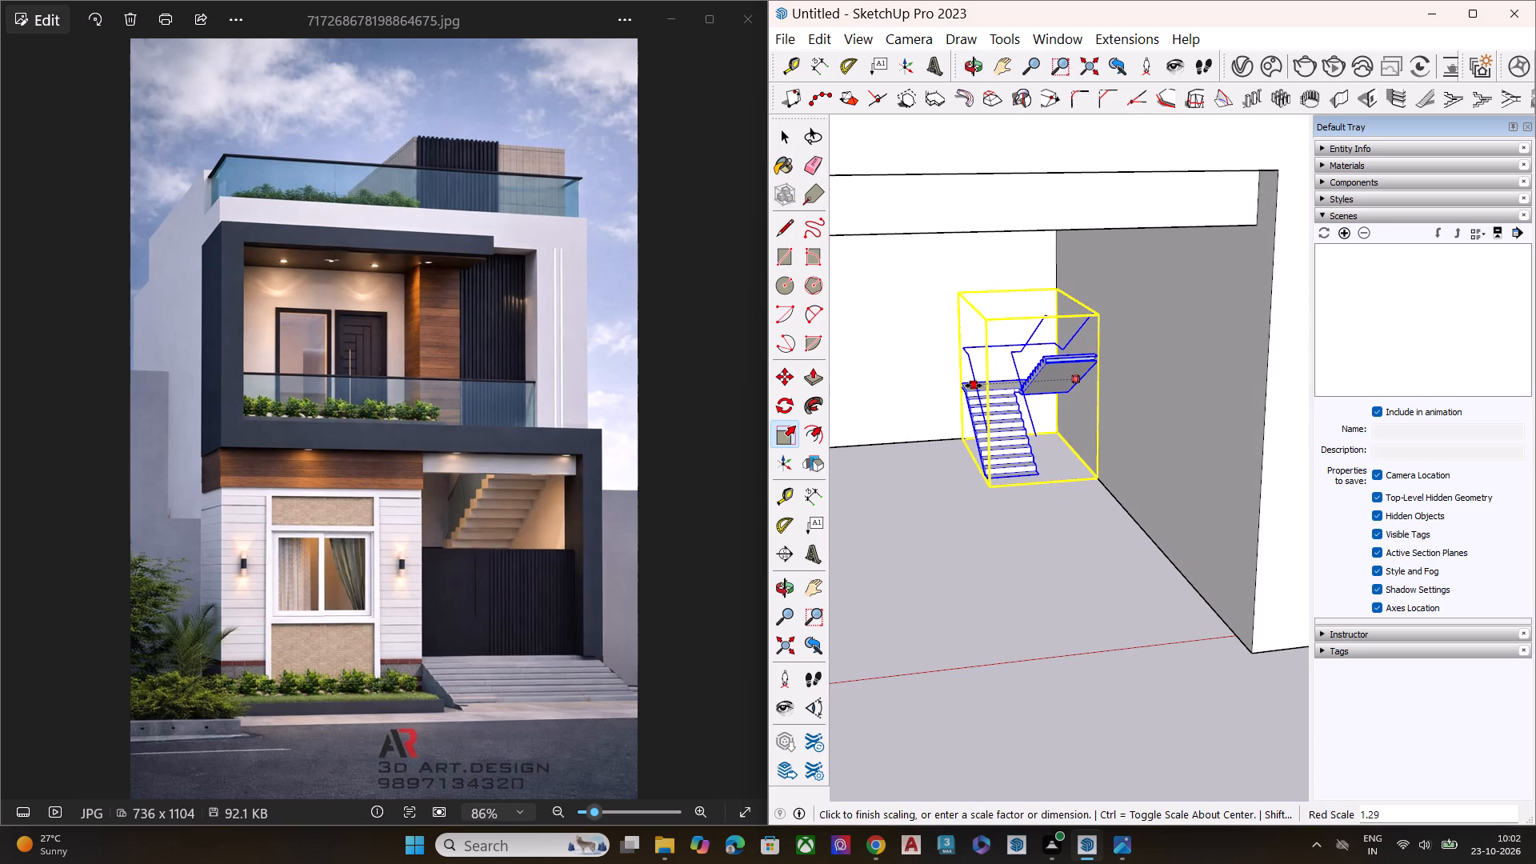
pyautogui.moveTo(974, 386); pyautogui.dragTo(930, 401)
# Scale the staircase along the green axis by about 2.32 toward the front of the parking bay.
pyautogui.moveTo(1021, 410); pyautogui.dragTo(1042, 485)
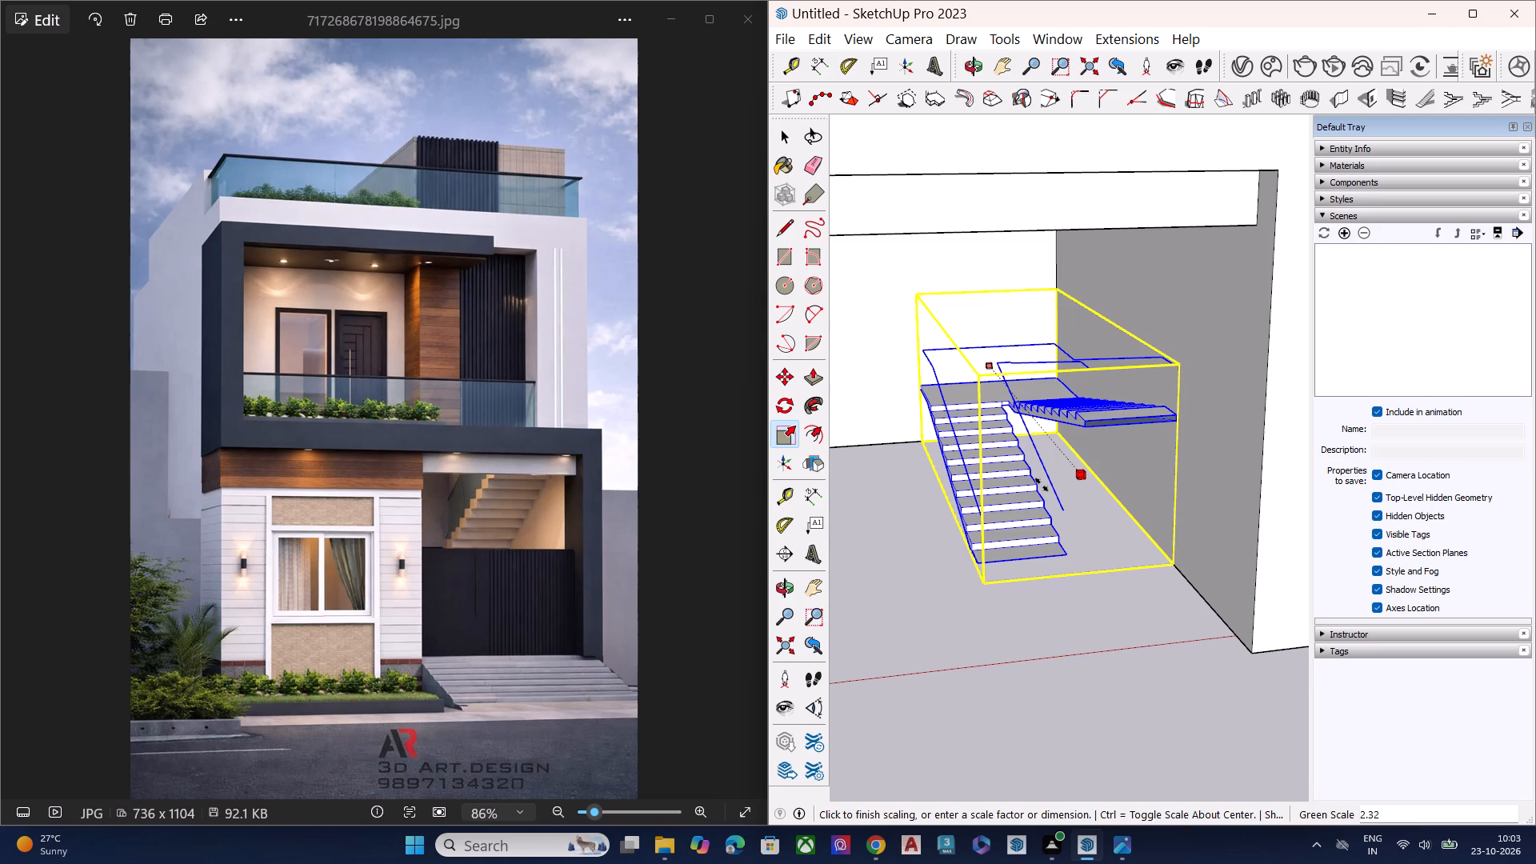
pyautogui.moveTo(1042, 485); pyautogui.dragTo(1042, 485)
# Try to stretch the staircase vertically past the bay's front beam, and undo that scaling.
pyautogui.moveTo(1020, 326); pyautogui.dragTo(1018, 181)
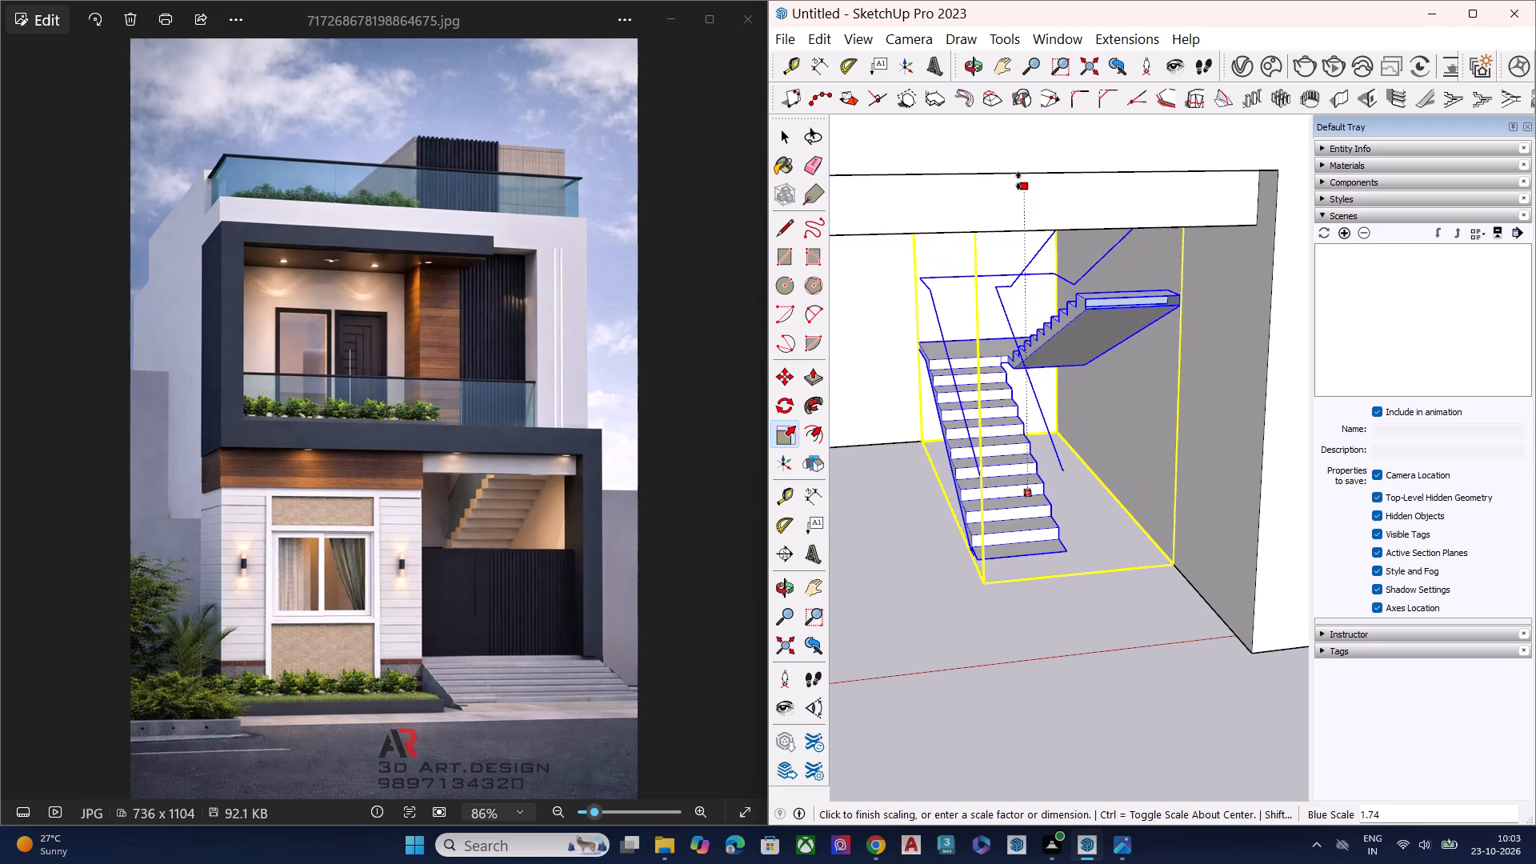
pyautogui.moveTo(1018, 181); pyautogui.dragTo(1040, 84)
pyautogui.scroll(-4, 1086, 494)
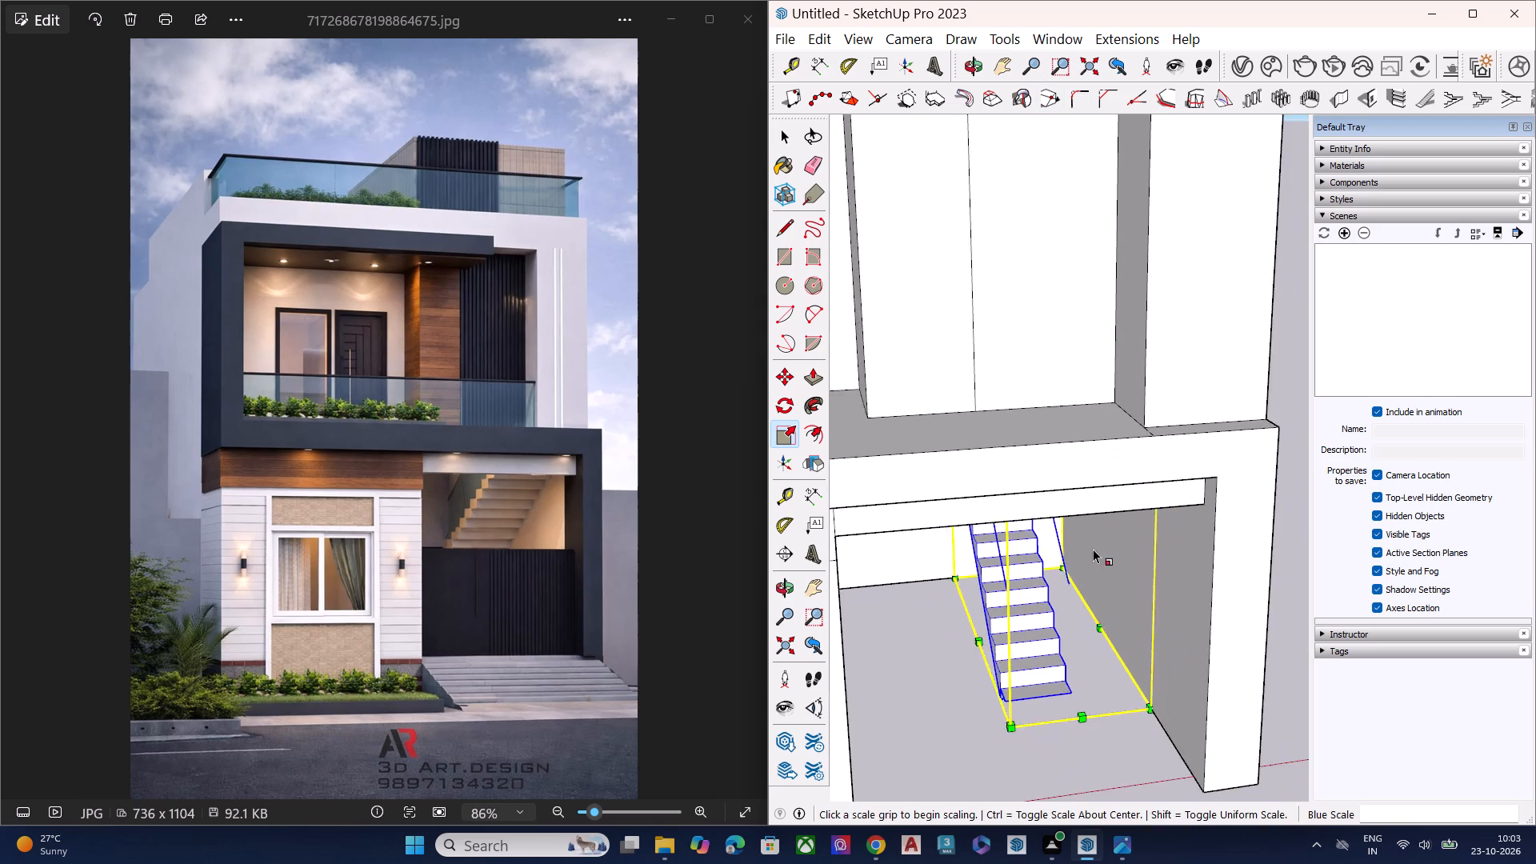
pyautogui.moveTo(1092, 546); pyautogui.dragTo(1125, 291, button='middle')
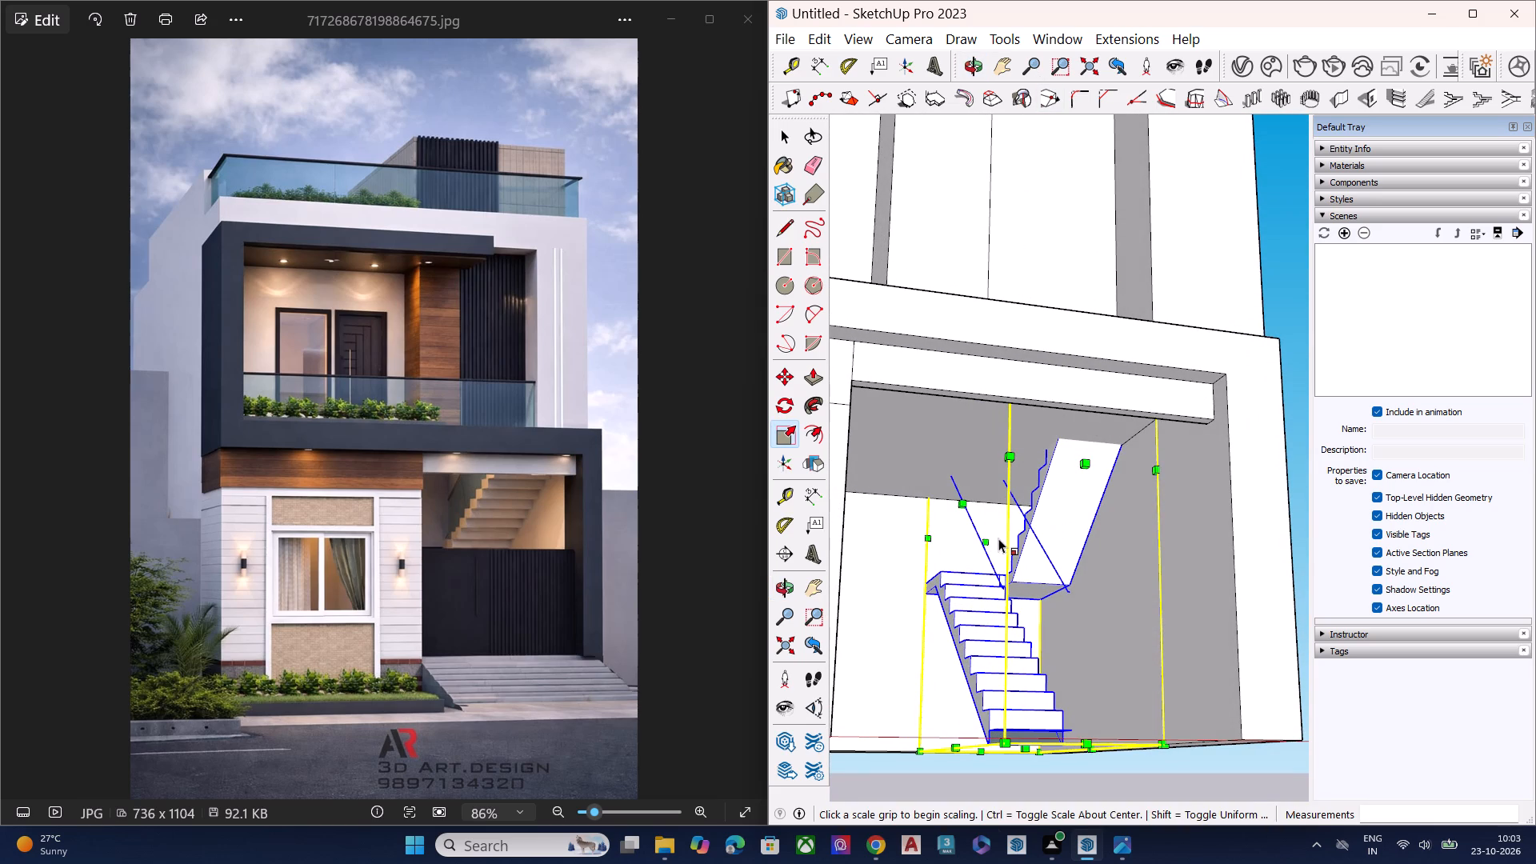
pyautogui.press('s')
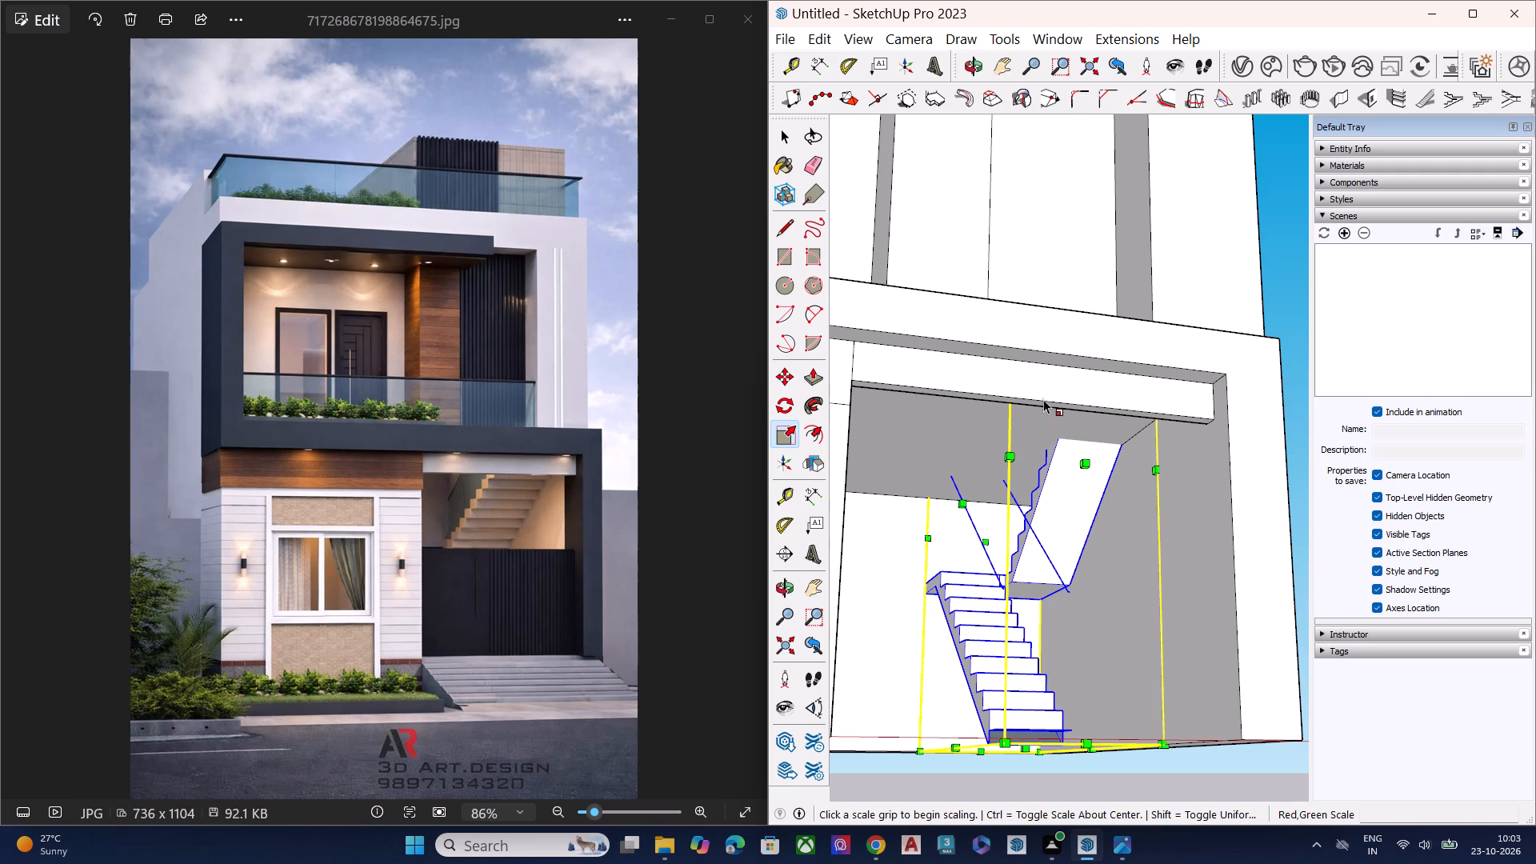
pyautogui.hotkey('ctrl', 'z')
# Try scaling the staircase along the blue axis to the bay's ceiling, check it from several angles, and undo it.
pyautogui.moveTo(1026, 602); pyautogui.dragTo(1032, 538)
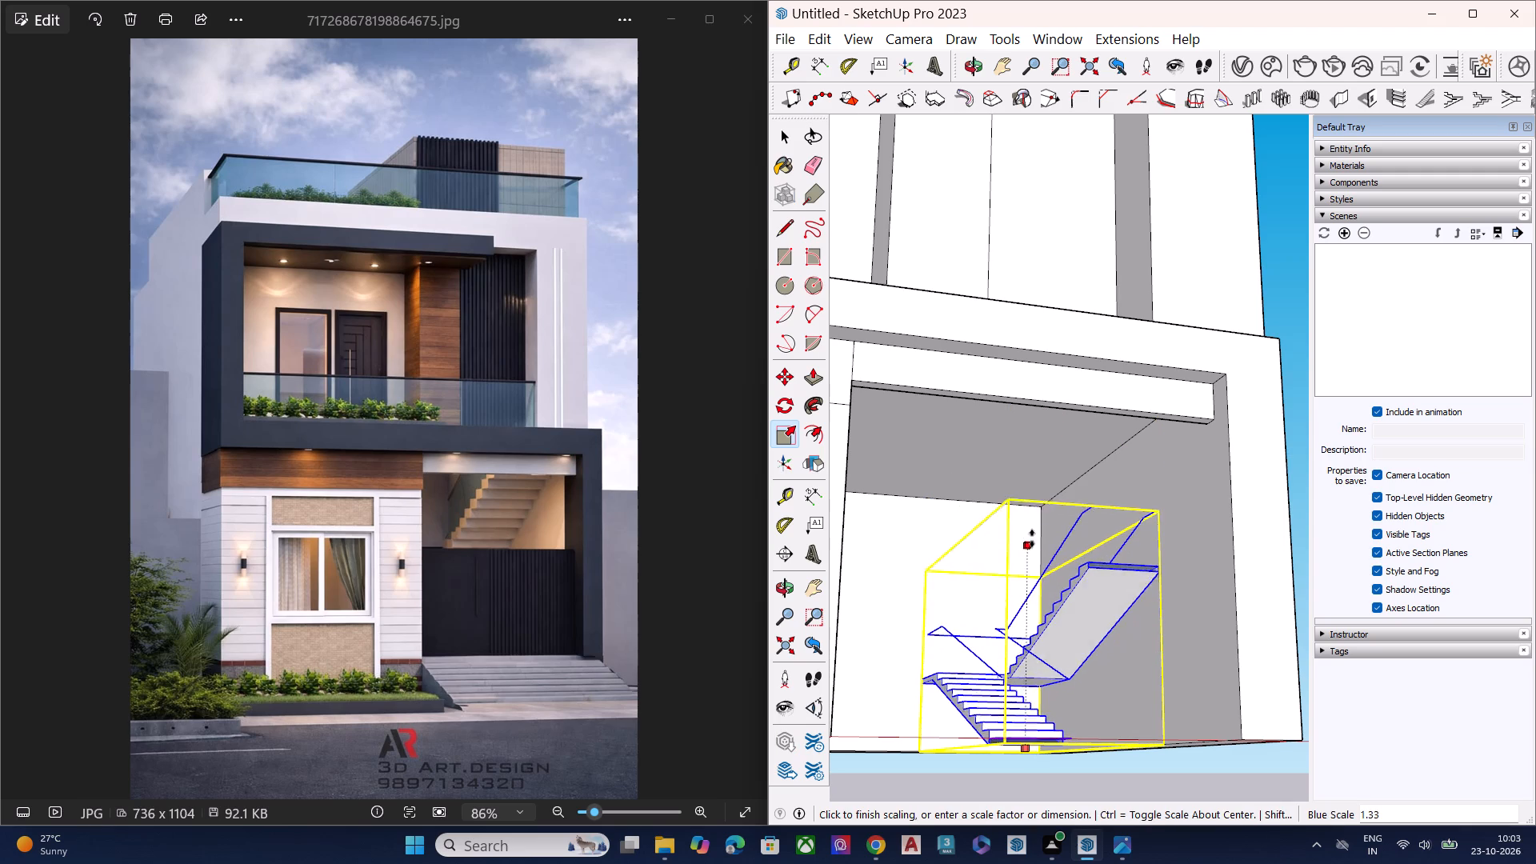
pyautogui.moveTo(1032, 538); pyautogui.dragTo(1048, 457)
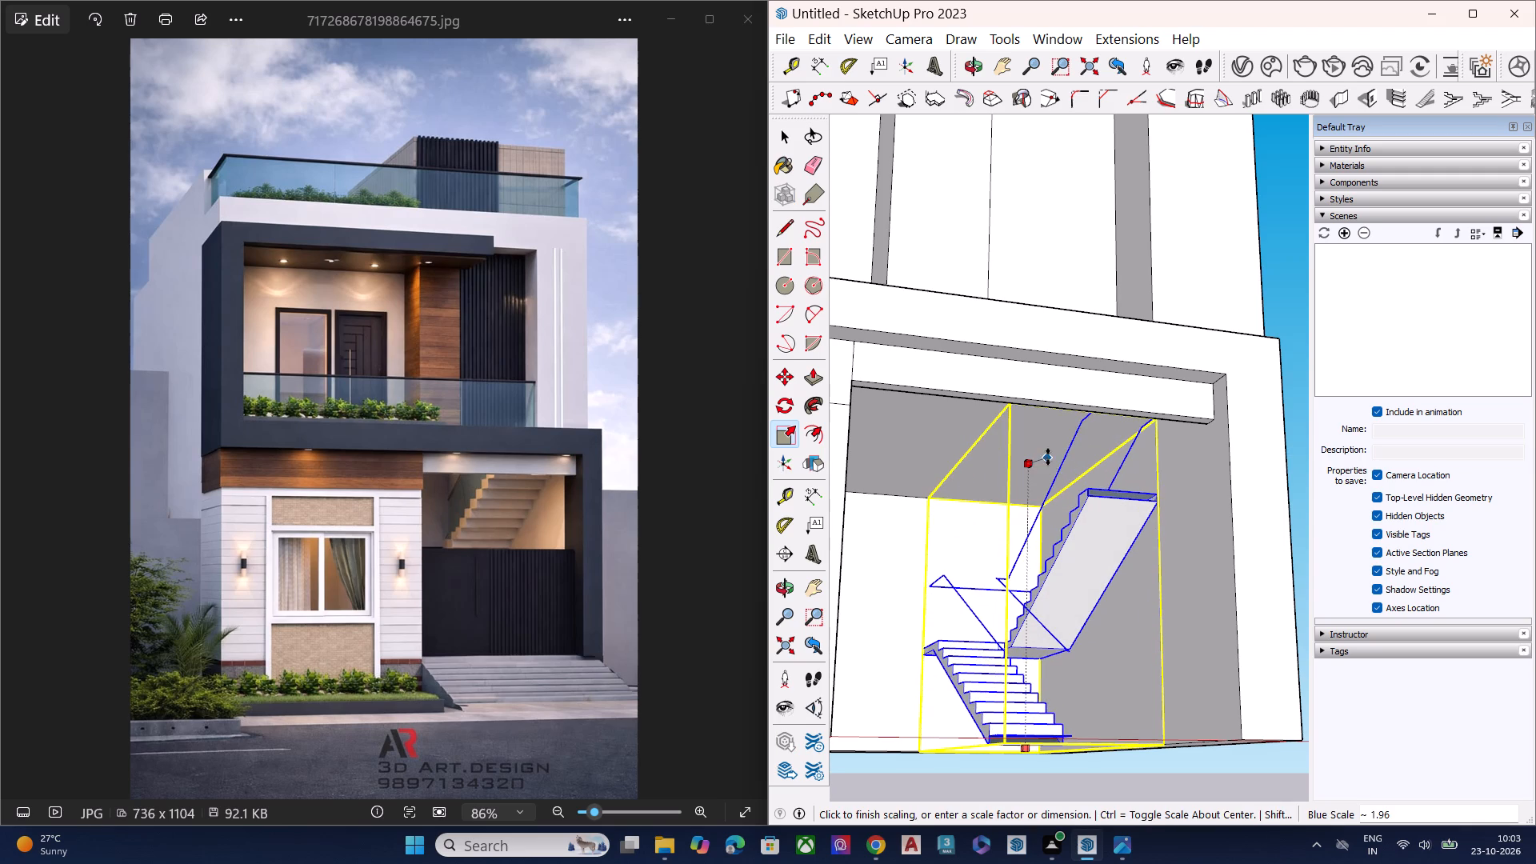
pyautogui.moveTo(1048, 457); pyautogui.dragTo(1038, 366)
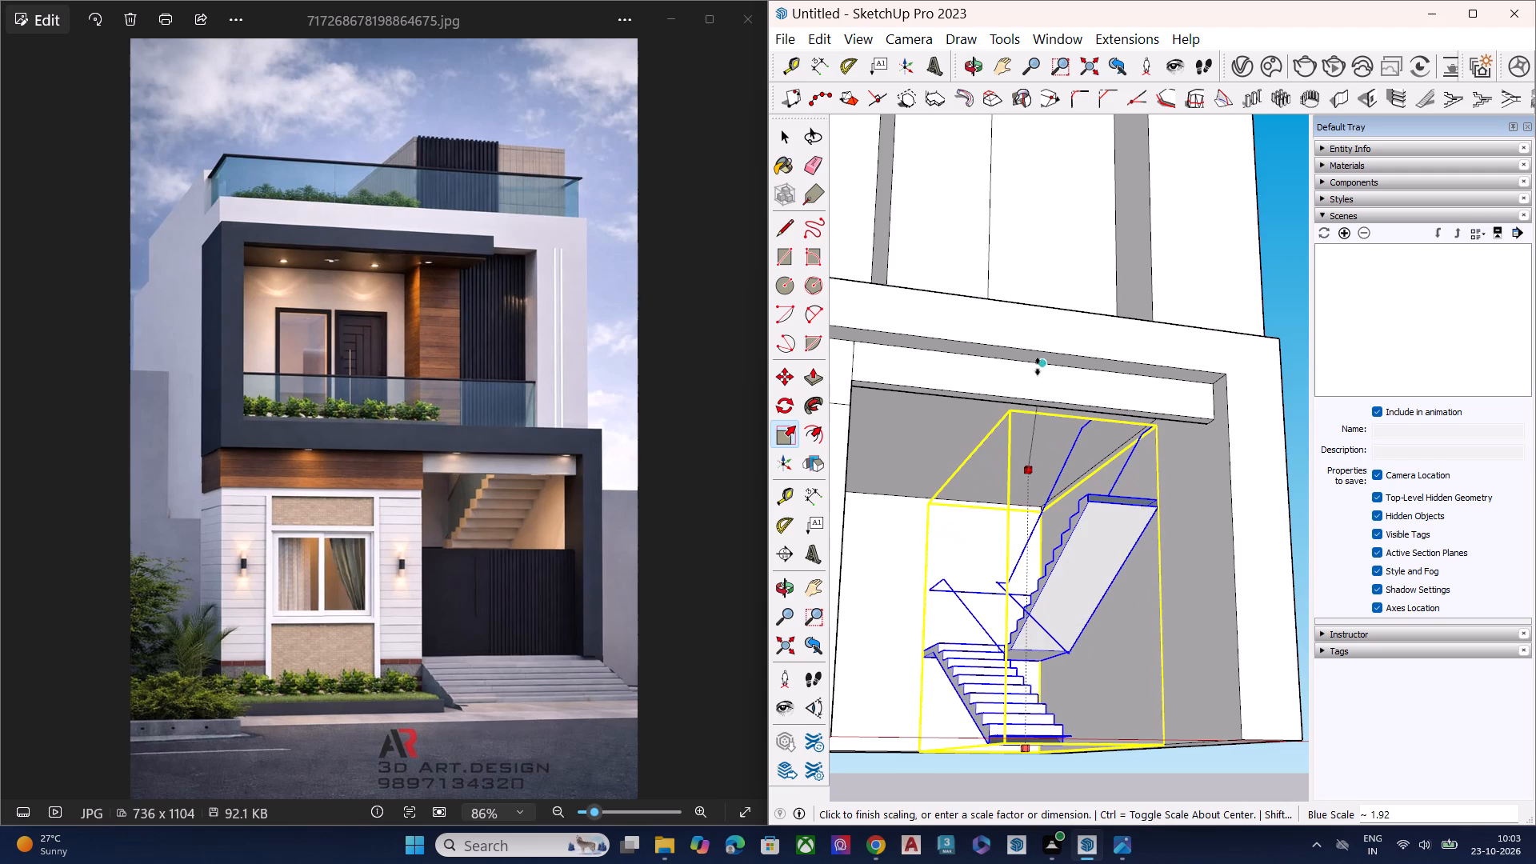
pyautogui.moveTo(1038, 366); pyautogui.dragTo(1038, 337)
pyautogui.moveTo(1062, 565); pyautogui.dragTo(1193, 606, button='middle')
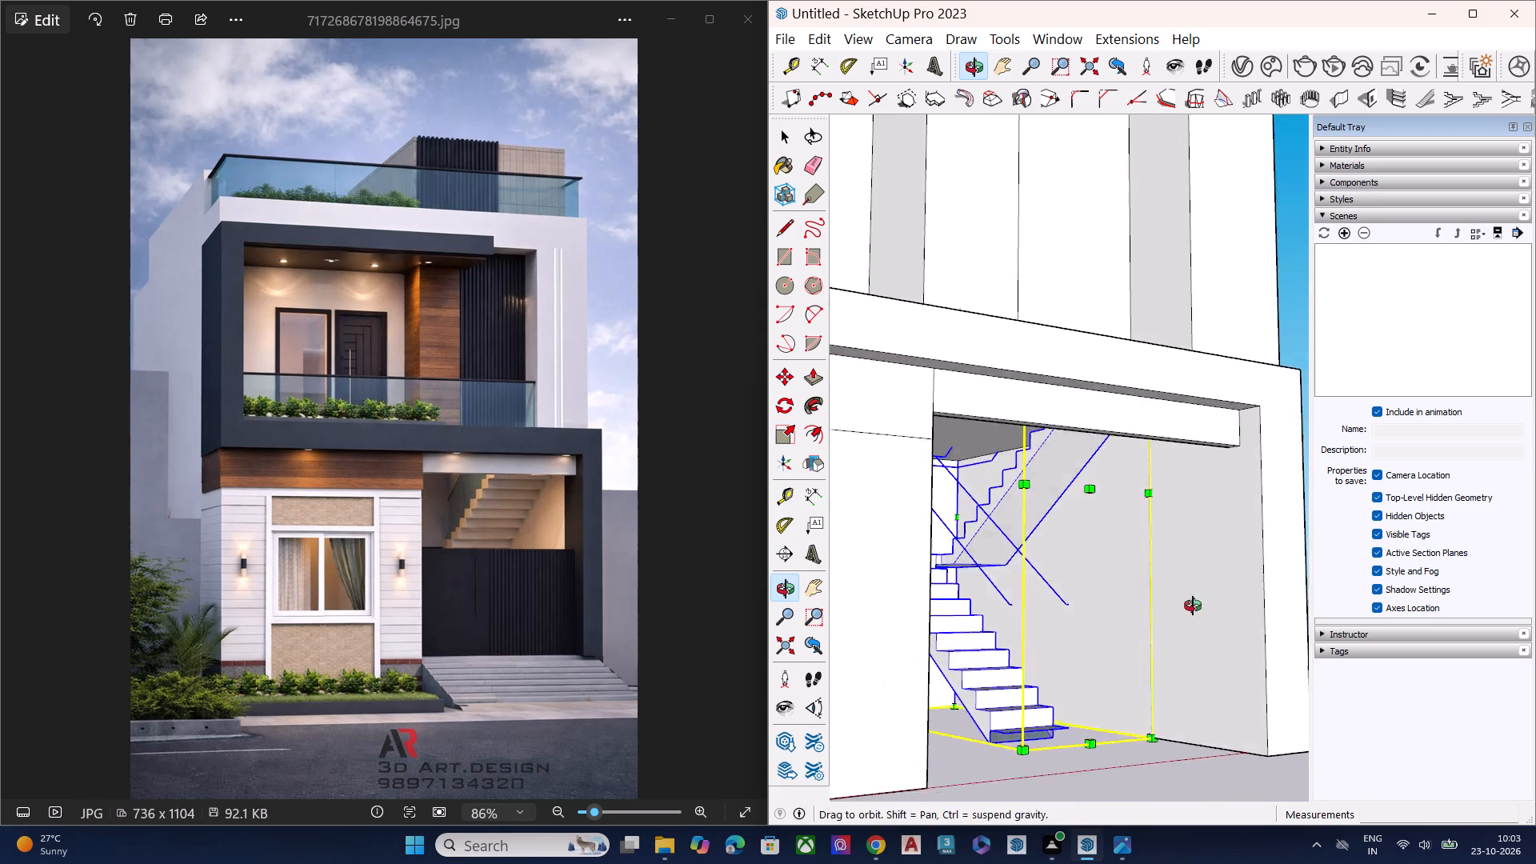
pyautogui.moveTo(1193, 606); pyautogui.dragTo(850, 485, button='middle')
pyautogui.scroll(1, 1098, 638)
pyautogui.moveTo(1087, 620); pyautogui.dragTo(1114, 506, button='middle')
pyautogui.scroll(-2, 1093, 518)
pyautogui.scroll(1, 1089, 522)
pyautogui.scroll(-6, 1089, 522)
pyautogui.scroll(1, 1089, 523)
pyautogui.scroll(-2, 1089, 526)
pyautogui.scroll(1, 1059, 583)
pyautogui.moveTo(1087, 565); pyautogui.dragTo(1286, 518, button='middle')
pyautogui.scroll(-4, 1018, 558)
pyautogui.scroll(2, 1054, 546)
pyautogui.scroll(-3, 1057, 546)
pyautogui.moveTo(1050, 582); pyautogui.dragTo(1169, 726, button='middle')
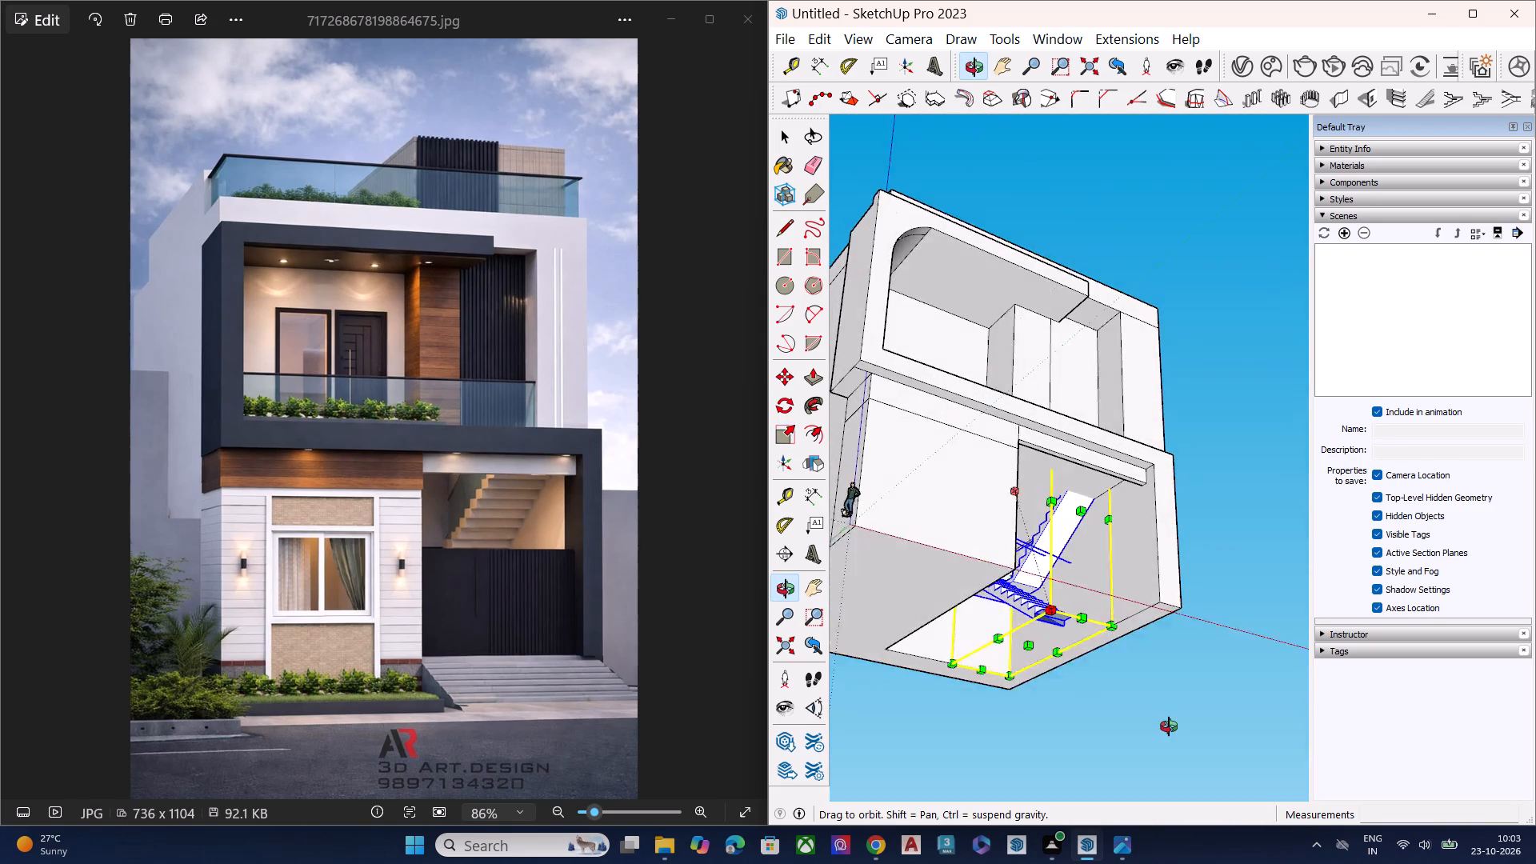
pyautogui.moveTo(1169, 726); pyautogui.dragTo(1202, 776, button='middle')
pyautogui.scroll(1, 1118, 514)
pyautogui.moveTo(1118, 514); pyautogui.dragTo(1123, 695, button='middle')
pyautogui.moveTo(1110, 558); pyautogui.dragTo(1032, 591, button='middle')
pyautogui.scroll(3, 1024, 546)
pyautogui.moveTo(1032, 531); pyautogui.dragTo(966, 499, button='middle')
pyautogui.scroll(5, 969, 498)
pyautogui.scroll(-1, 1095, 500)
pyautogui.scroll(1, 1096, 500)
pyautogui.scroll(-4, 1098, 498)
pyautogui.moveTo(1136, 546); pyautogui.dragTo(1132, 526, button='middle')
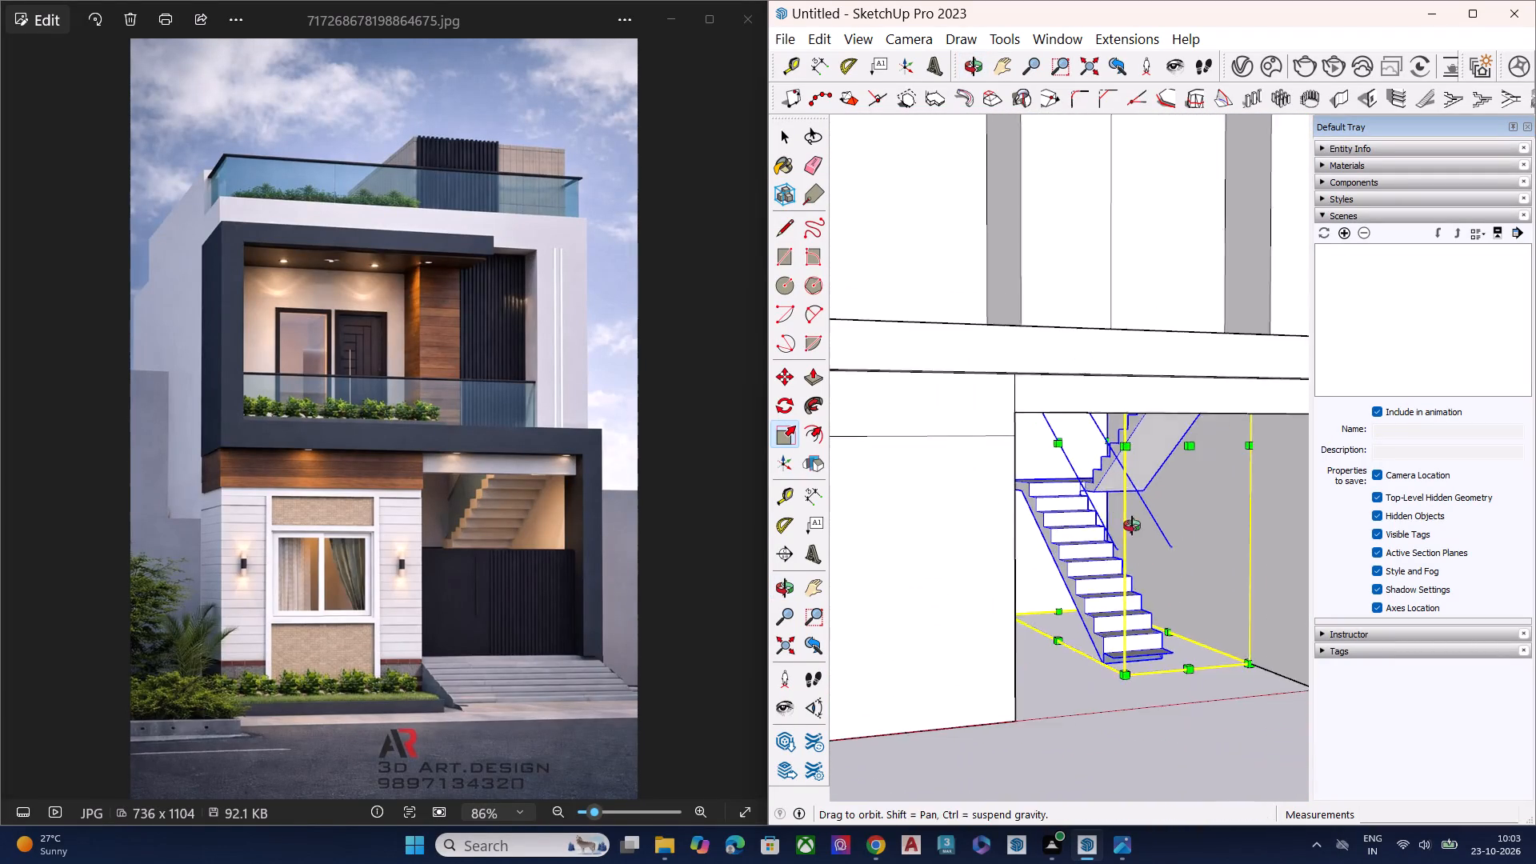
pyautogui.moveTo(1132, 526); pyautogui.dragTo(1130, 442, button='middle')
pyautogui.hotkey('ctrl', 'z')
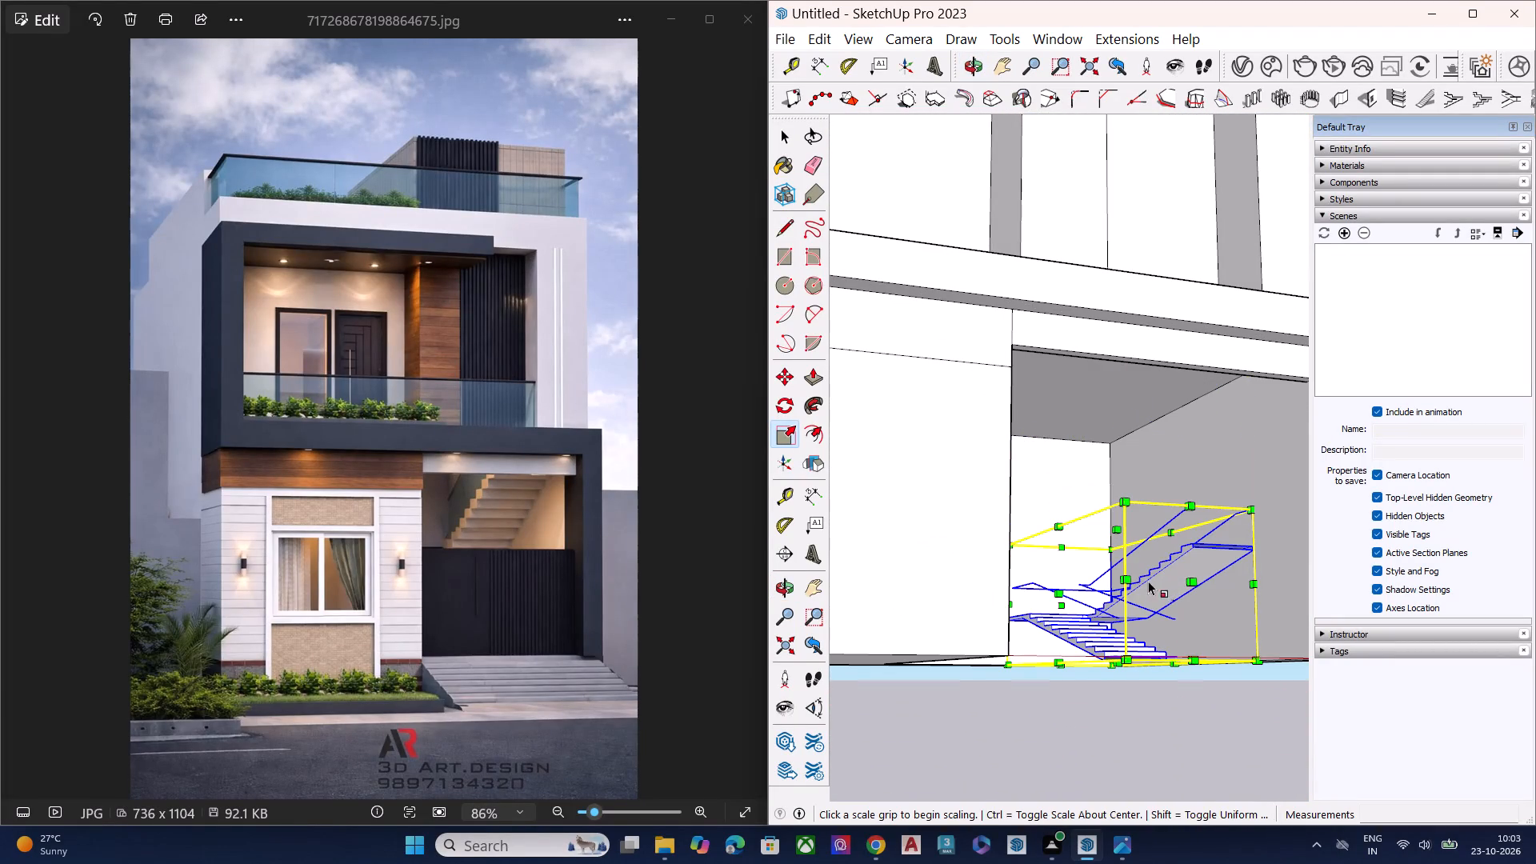
# Scale the staircase along the blue axis to raise its top to about the parking bay's ceiling.
pyautogui.moveTo(1110, 532); pyautogui.dragTo(1122, 419)
pyautogui.moveTo(1127, 508); pyautogui.dragTo(1135, 433, button='middle')
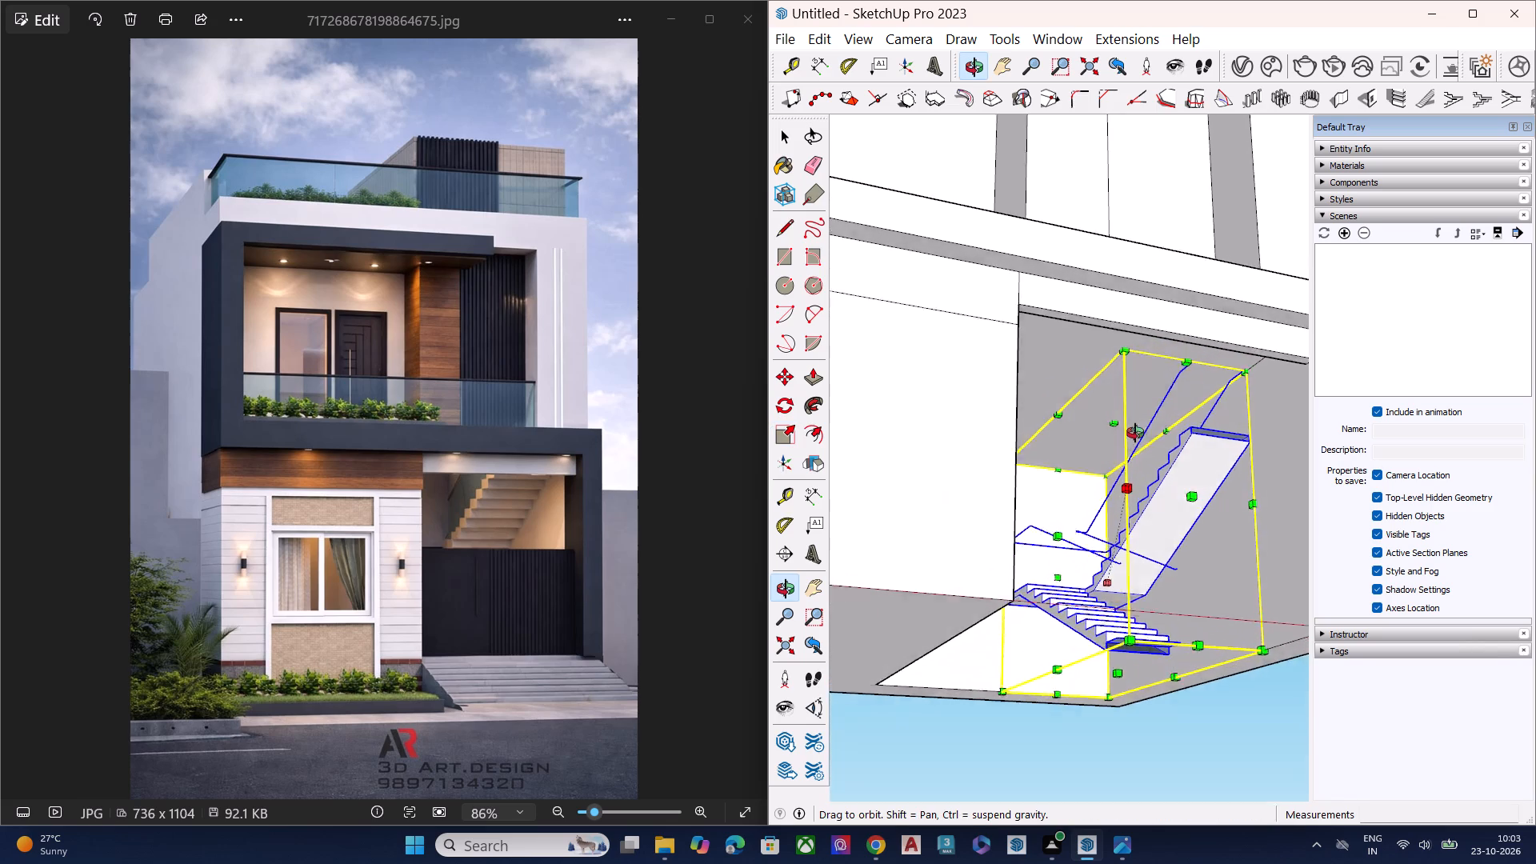
pyautogui.moveTo(1135, 433); pyautogui.dragTo(1135, 414, button='middle')
pyautogui.scroll(3, 1118, 439)
pyautogui.scroll(-1, 1118, 439)
pyautogui.scroll(2, 1118, 439)
pyautogui.moveTo(1112, 421); pyautogui.dragTo(1115, 380)
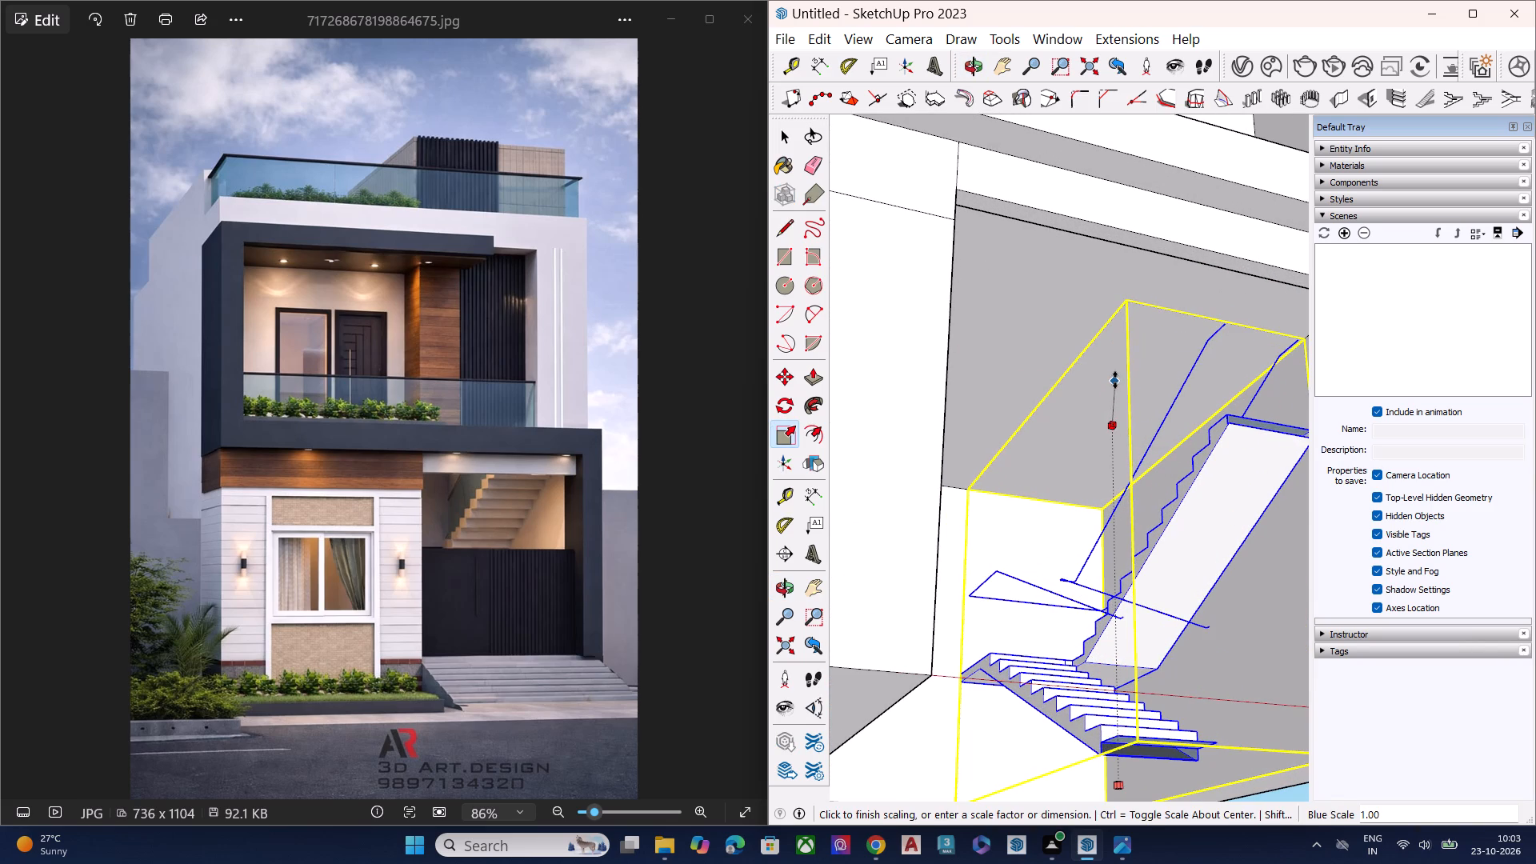
pyautogui.moveTo(1115, 380); pyautogui.dragTo(1116, 378)
pyautogui.moveTo(1113, 430); pyautogui.dragTo(1111, 406)
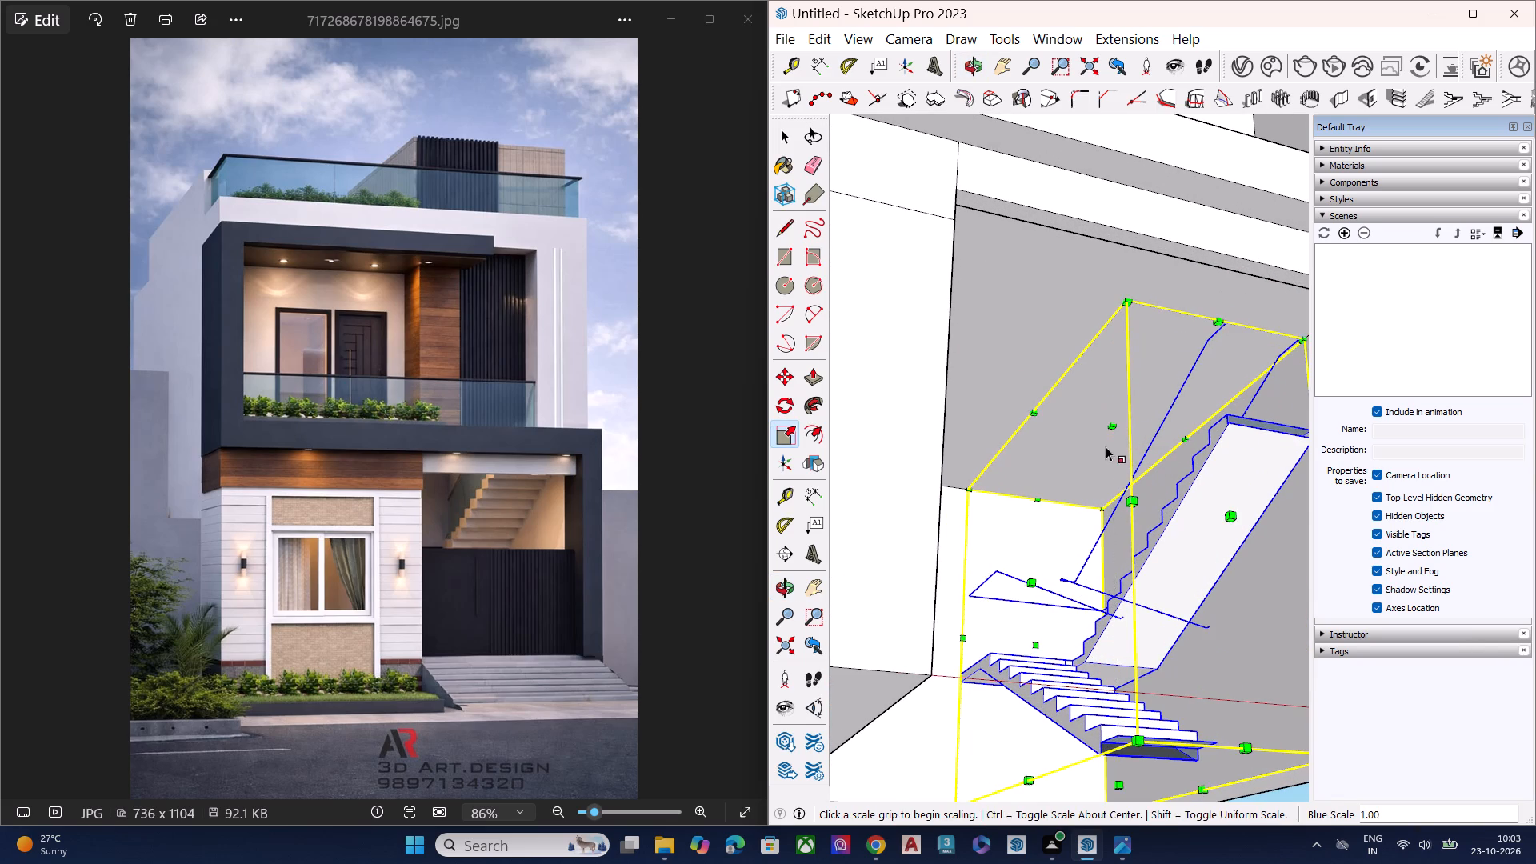
# Scale the staircase slightly wider along the red axis, away from the bay's outer side wall.
pyautogui.scroll(-6, 983, 458)
pyautogui.scroll(1, 983, 458)
pyautogui.scroll(-3, 983, 458)
pyautogui.moveTo(1058, 554); pyautogui.dragTo(1037, 714, button='middle')
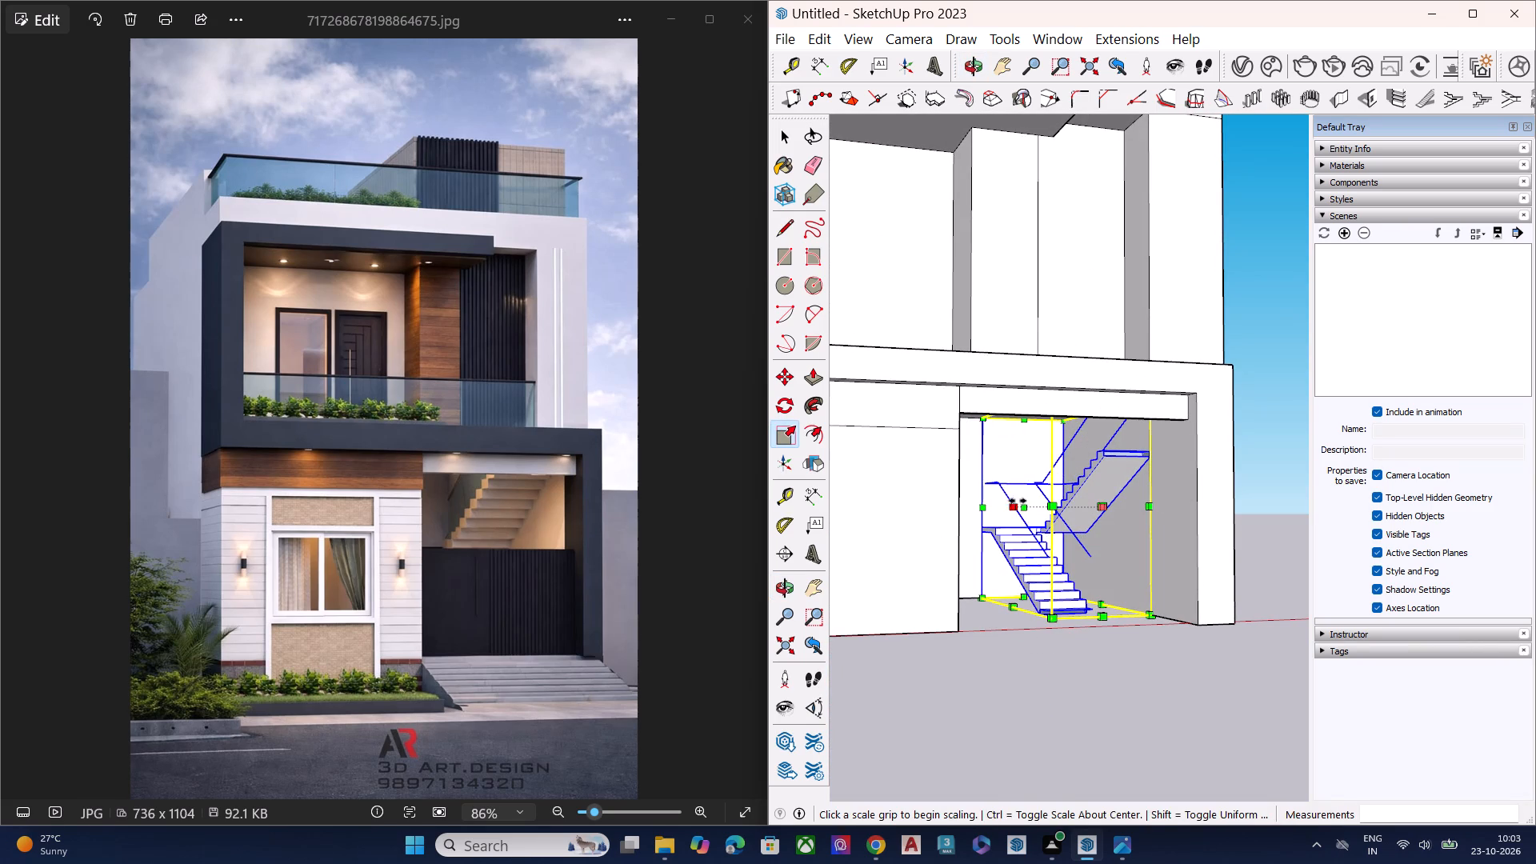
pyautogui.moveTo(1017, 501); pyautogui.dragTo(996, 507)
# Adjust the staircase's vertical scale against the parking bay's ceiling.
pyautogui.moveTo(1087, 639); pyautogui.dragTo(1072, 537, button='middle')
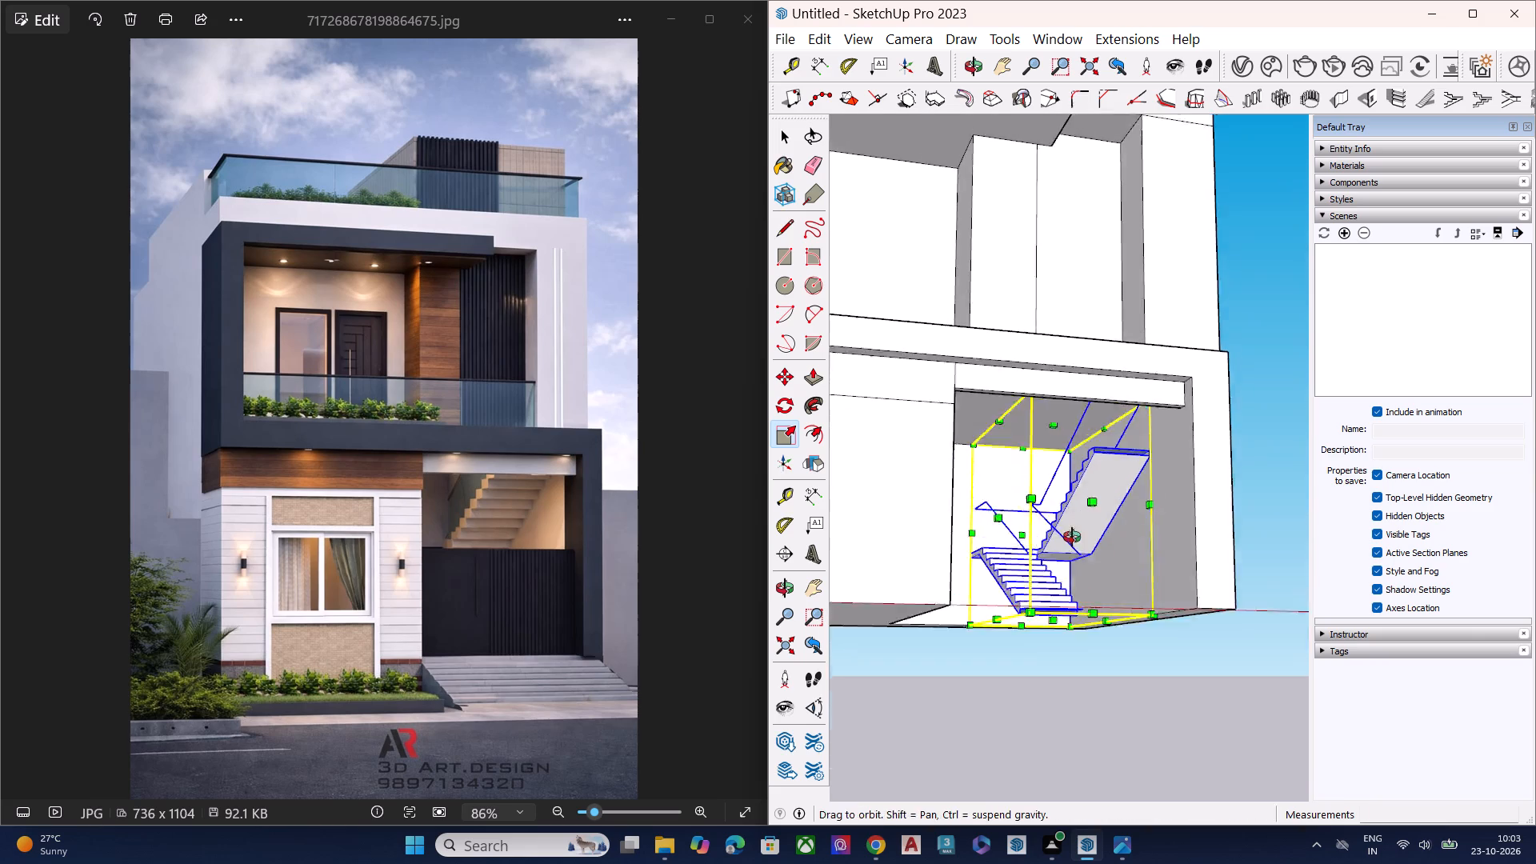
pyautogui.moveTo(1072, 537); pyautogui.dragTo(1083, 427, button='middle')
pyautogui.scroll(3, 1082, 422)
pyautogui.scroll(-1, 1074, 416)
pyautogui.scroll(4, 1074, 416)
pyautogui.moveTo(1033, 495); pyautogui.dragTo(1037, 446)
pyautogui.press('space')
# Examine the enlarged staircase's fit inside the parking bay from below, the front and the outer side.
pyautogui.scroll(-2, 1040, 477)
pyautogui.scroll(-6, 990, 434)
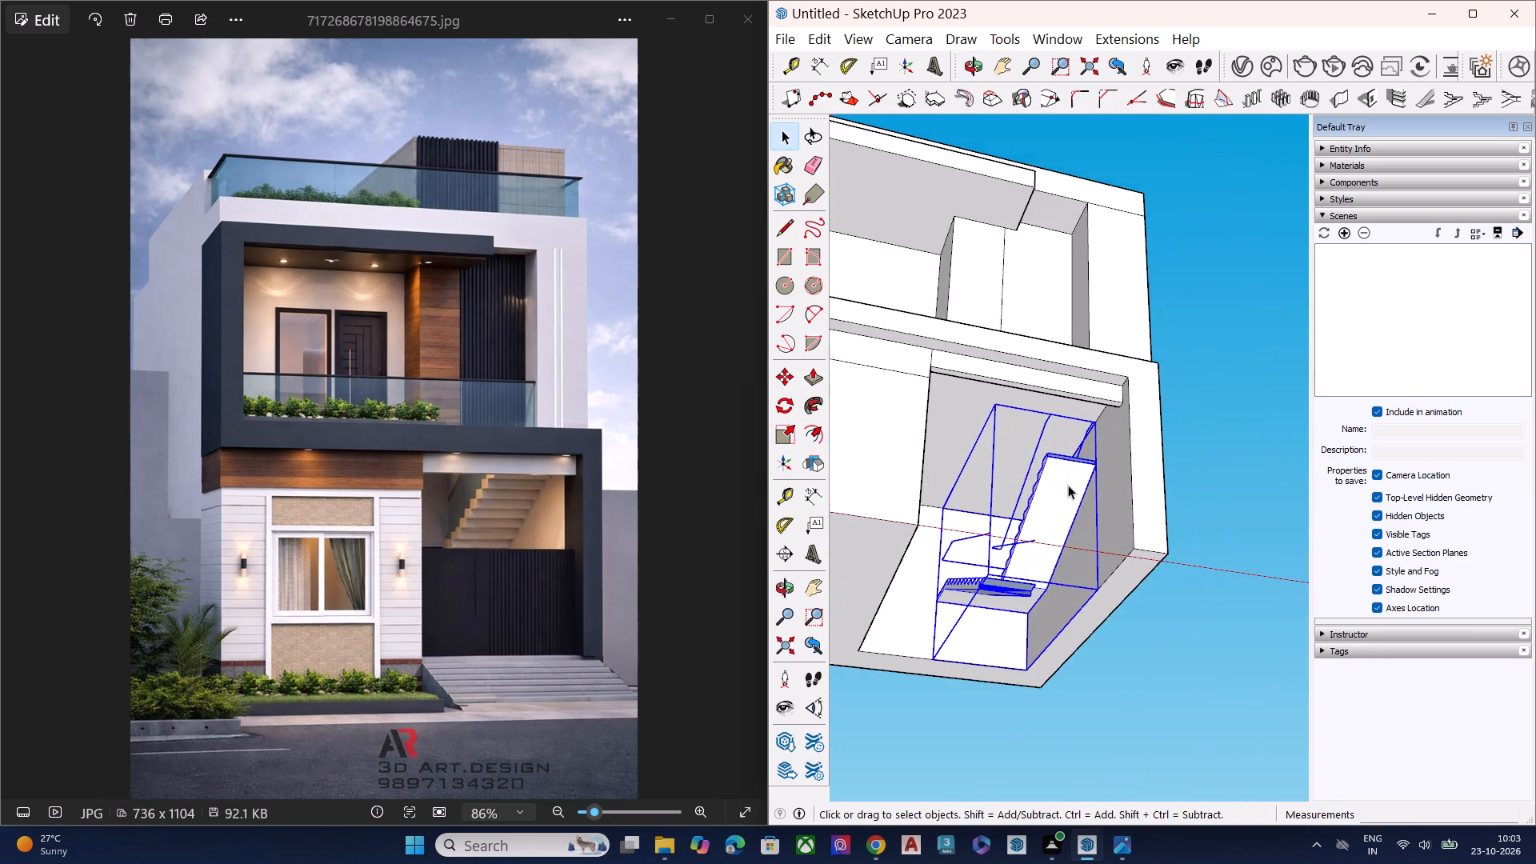
pyautogui.scroll(-2, 1068, 485)
pyautogui.scroll(2, 1068, 485)
pyautogui.moveTo(1066, 500); pyautogui.dragTo(1041, 741, button='middle')
pyautogui.scroll(5, 1058, 542)
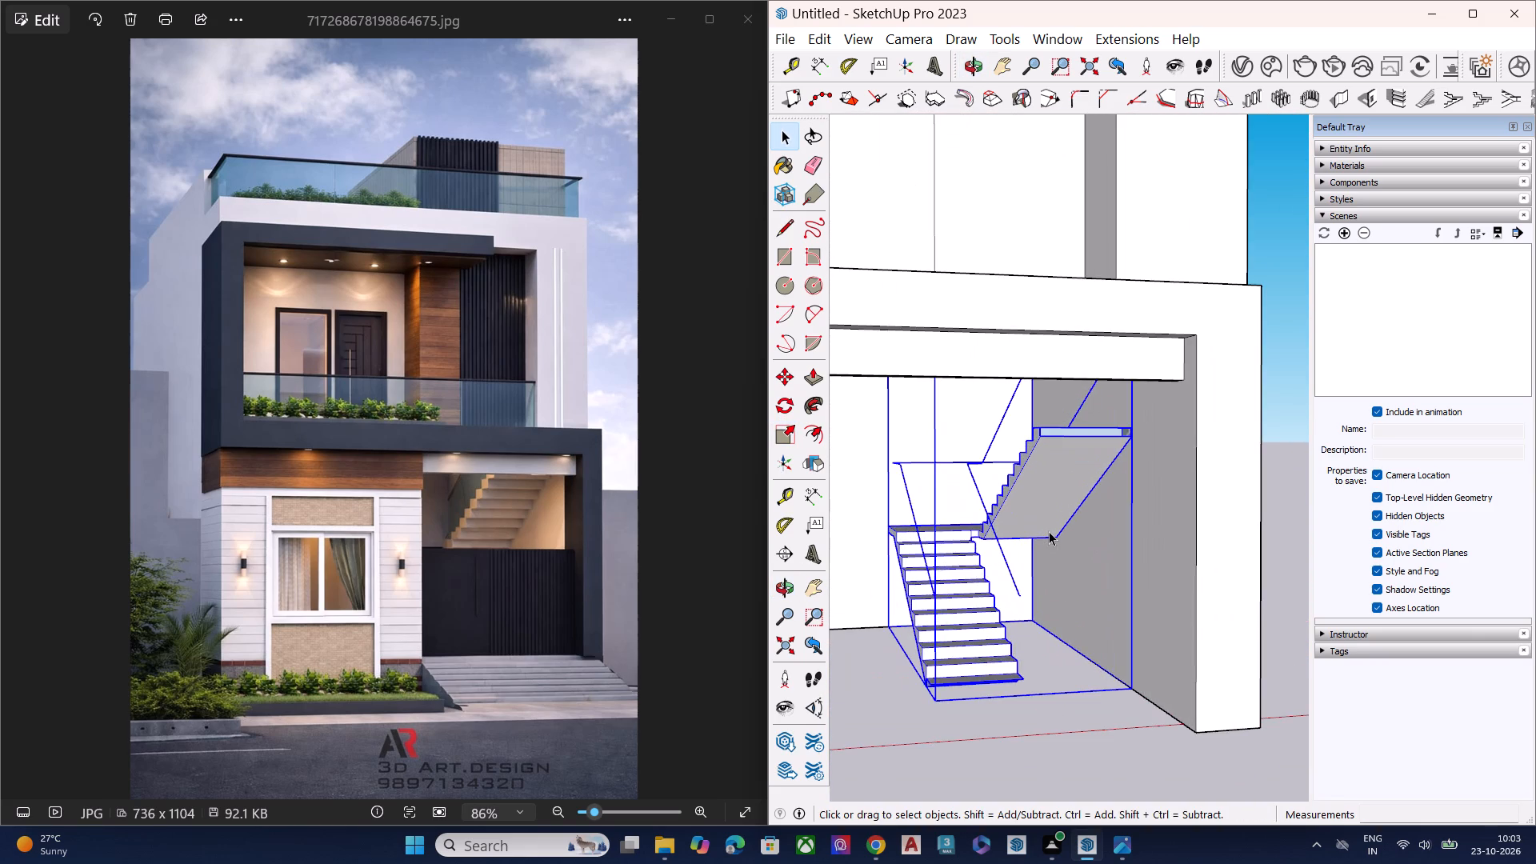
pyautogui.moveTo(1049, 531); pyautogui.dragTo(699, 618, button='middle')
pyautogui.moveTo(1026, 618); pyautogui.dragTo(952, 466, button='middle')
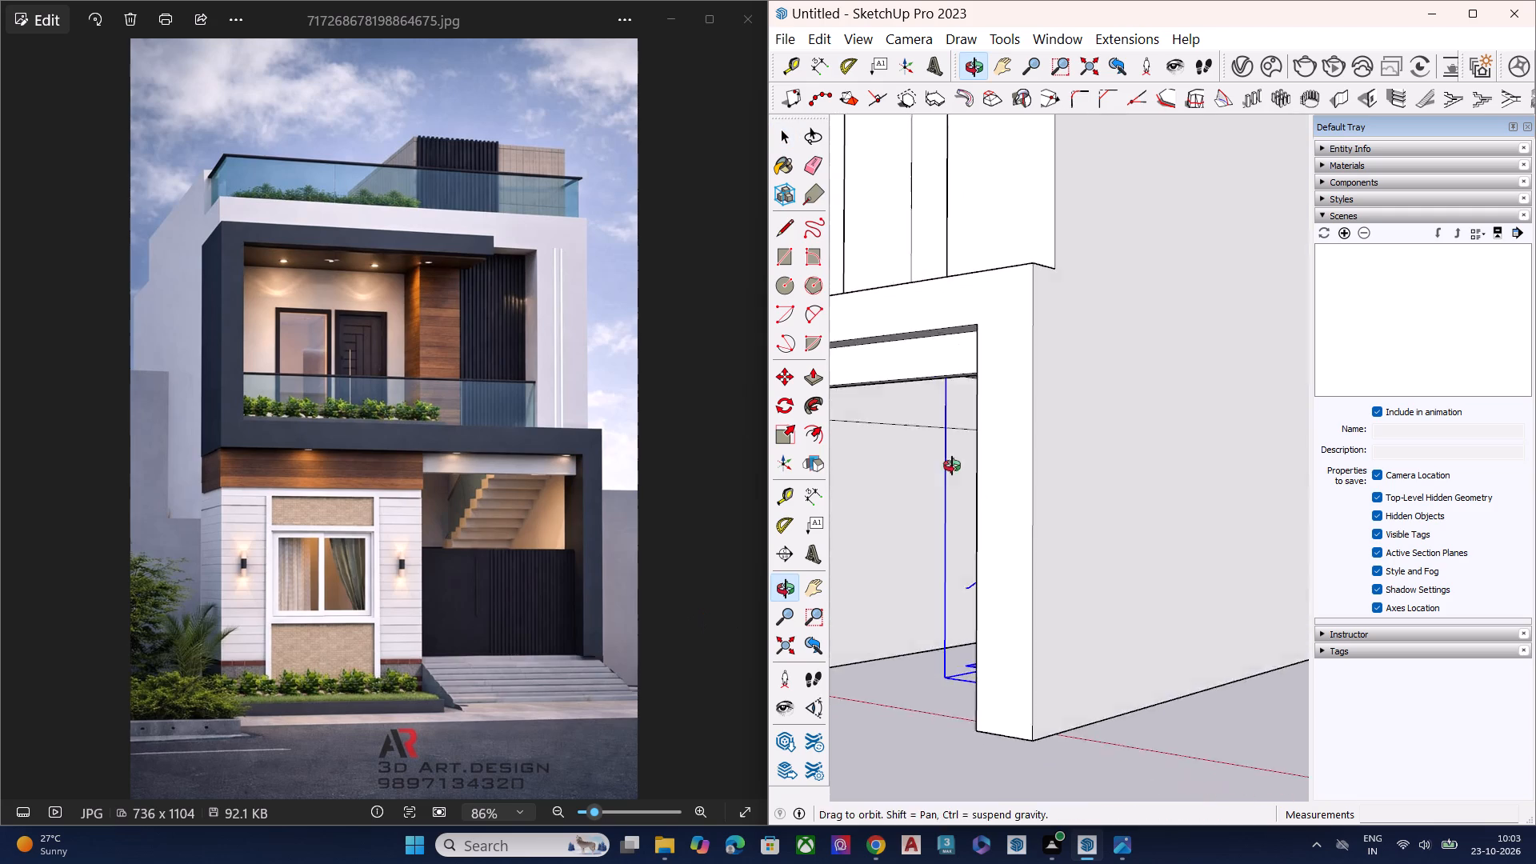
# Examine the staircase's position against the parking bay's ceiling, floor and side walls from below, inside and the front.
pyautogui.moveTo(952, 466); pyautogui.dragTo(918, 411, button='middle')
pyautogui.moveTo(1115, 706); pyautogui.dragTo(958, 454, button='middle')
pyautogui.scroll(-6, 911, 486)
pyautogui.scroll(1, 869, 520)
pyautogui.scroll(-2, 866, 533)
pyautogui.moveTo(1058, 580); pyautogui.dragTo(1102, 417, button='middle')
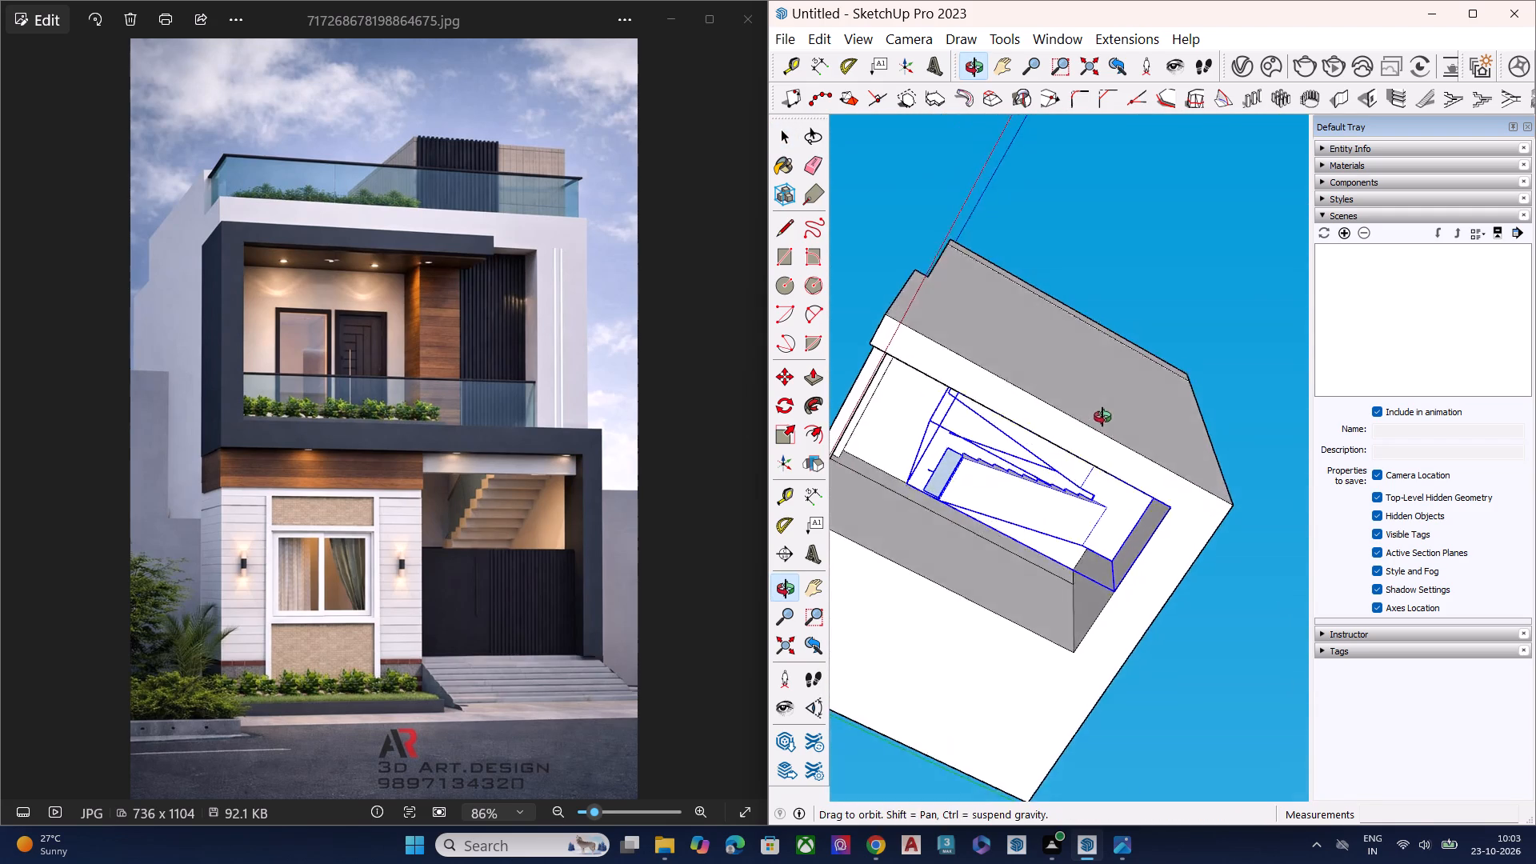
pyautogui.moveTo(1102, 417); pyautogui.dragTo(1102, 416, button='middle')
pyautogui.scroll(2, 1102, 416)
pyautogui.scroll(-3, 1097, 446)
pyautogui.scroll(4, 1096, 448)
pyautogui.moveTo(1090, 454); pyautogui.dragTo(1262, 364, button='middle')
pyautogui.scroll(1, 1093, 386)
pyautogui.moveTo(1093, 386); pyautogui.dragTo(1295, 684, button='middle')
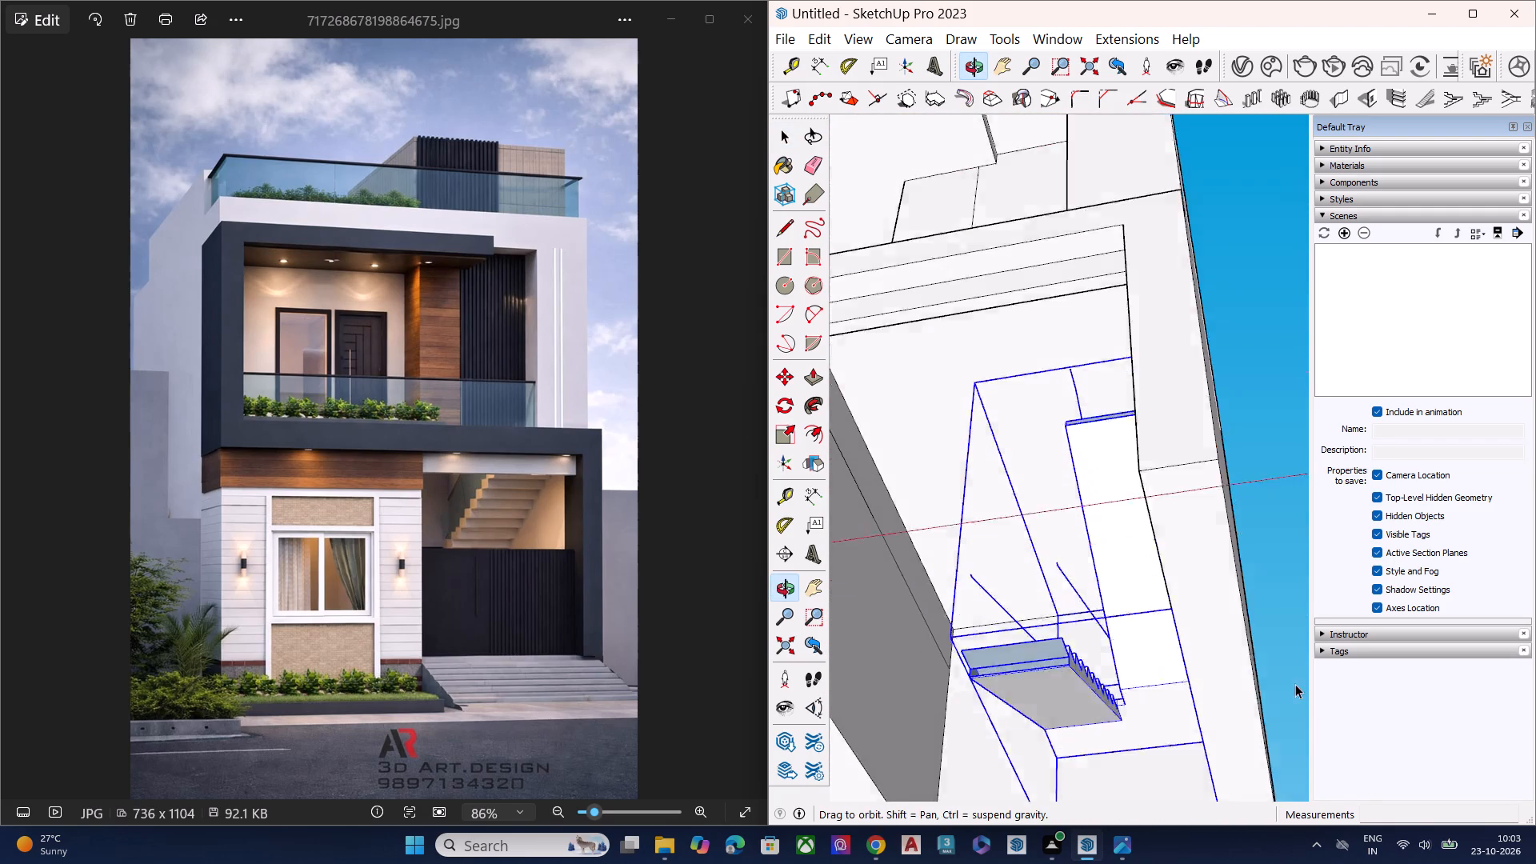
pyautogui.moveTo(1295, 684); pyautogui.dragTo(1294, 682, button='middle')
pyautogui.moveTo(1101, 469); pyautogui.dragTo(1406, 726, button='middle')
pyautogui.moveTo(1126, 690); pyautogui.dragTo(1212, 598, button='middle')
pyautogui.scroll(2, 1166, 542)
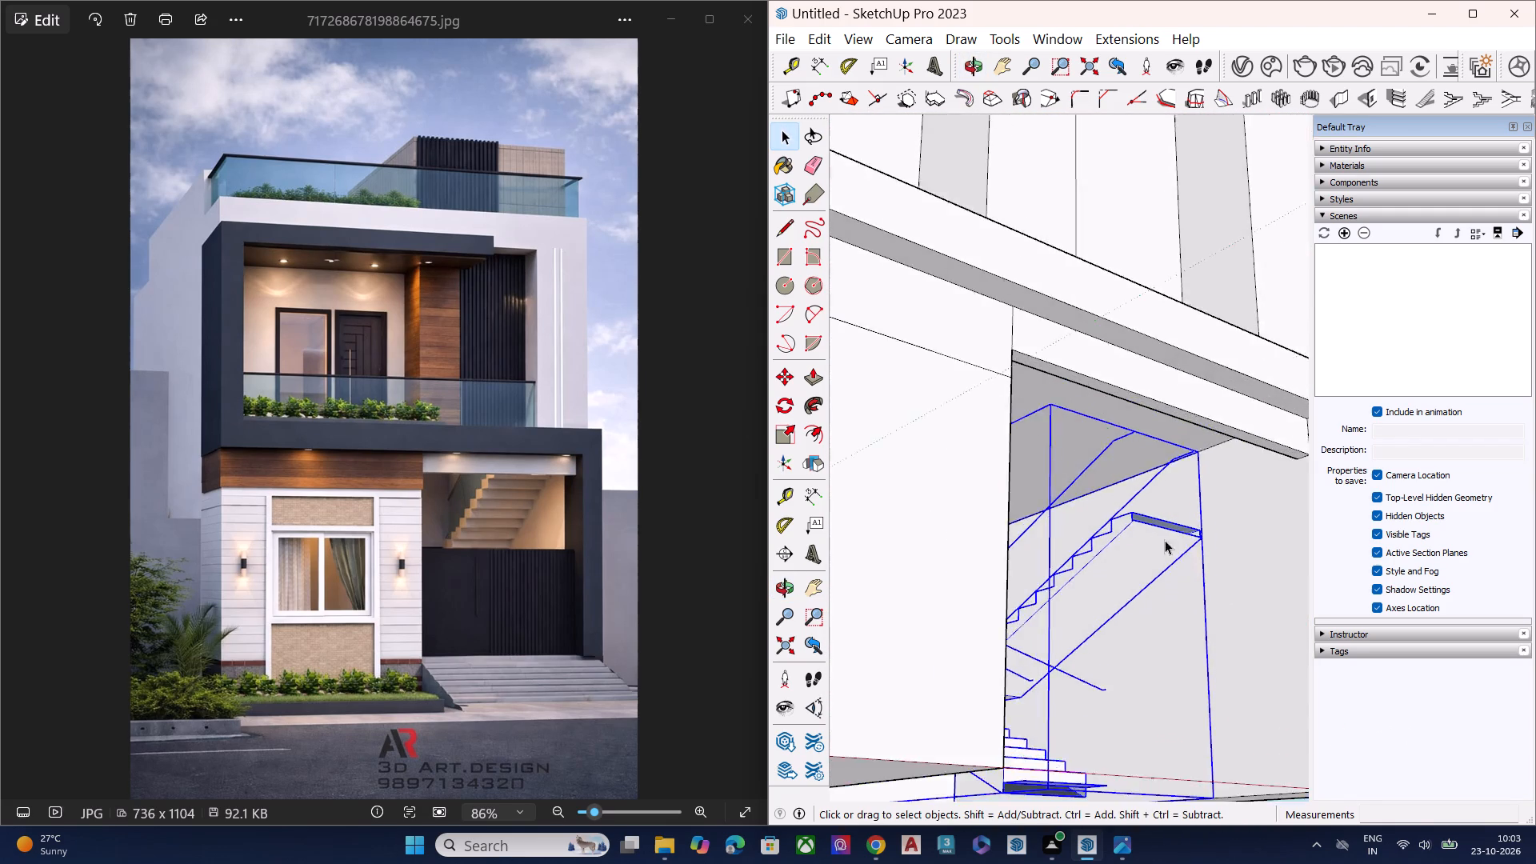
pyautogui.scroll(4, 1165, 540)
pyautogui.scroll(-2, 1149, 562)
pyautogui.scroll(1, 1146, 566)
pyautogui.scroll(-6, 1041, 576)
pyautogui.moveTo(1018, 573); pyautogui.dragTo(887, 615, button='middle')
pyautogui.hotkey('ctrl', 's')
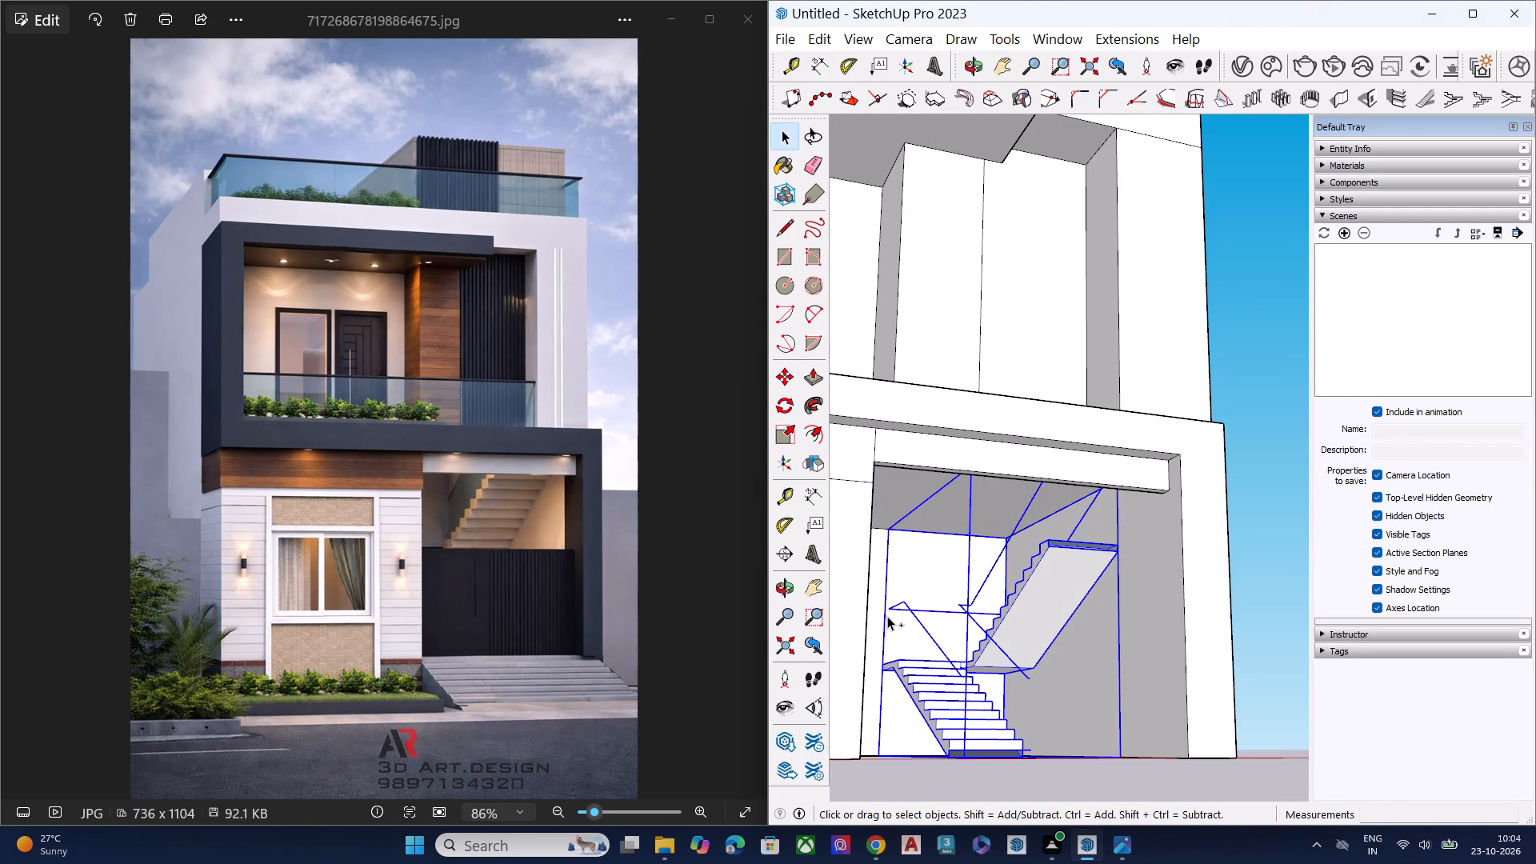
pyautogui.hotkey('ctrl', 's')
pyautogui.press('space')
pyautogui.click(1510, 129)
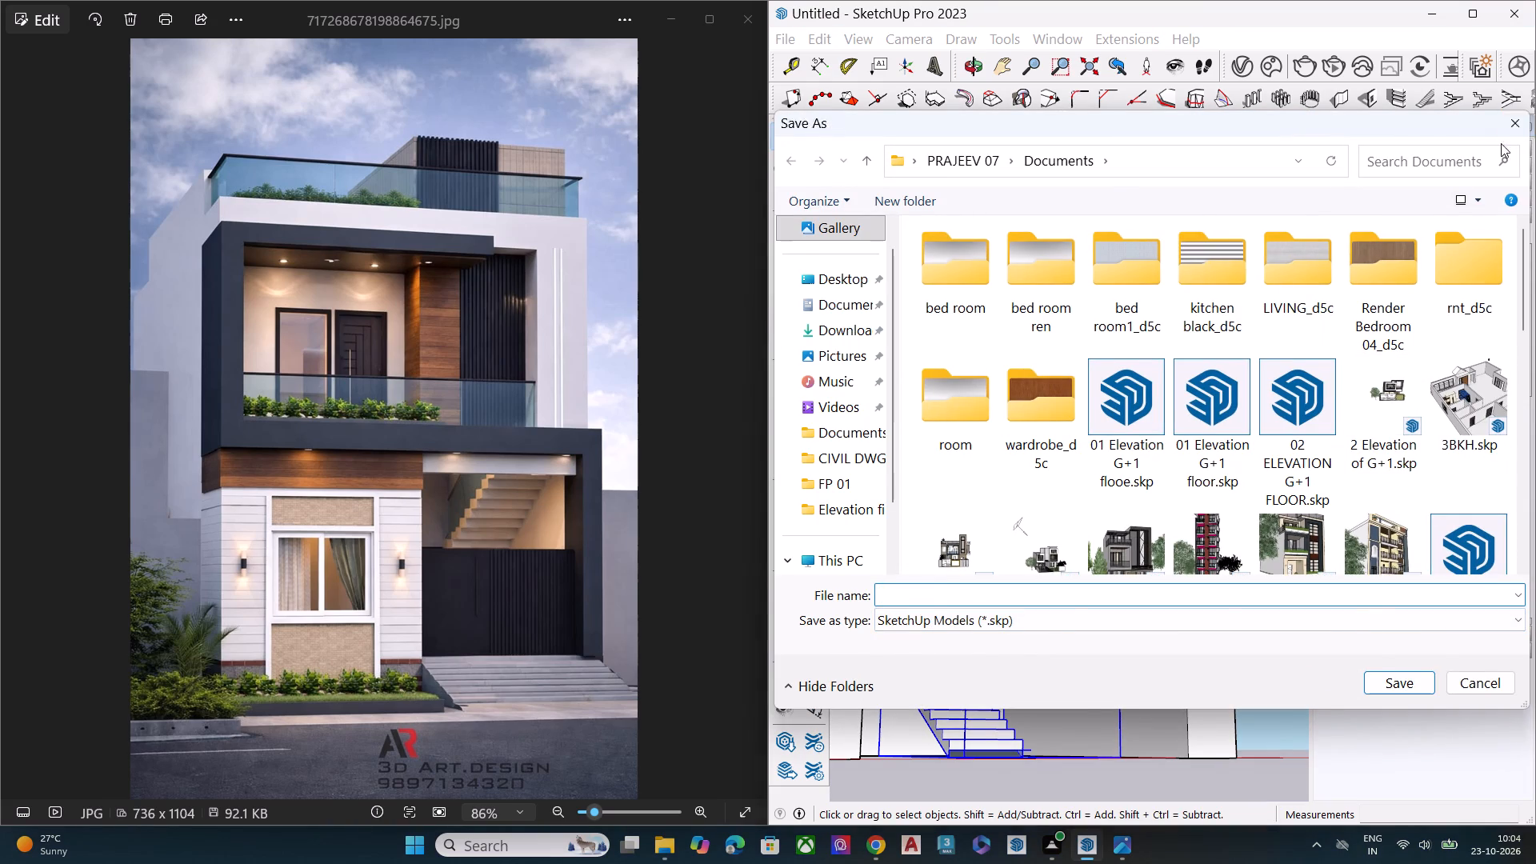
# Undo the staircase's latest width and height scalings back to its low, flattened shape.
pyautogui.hotkey('ctrl', 'z')
pyautogui.hotkey('ctrl', 'z')
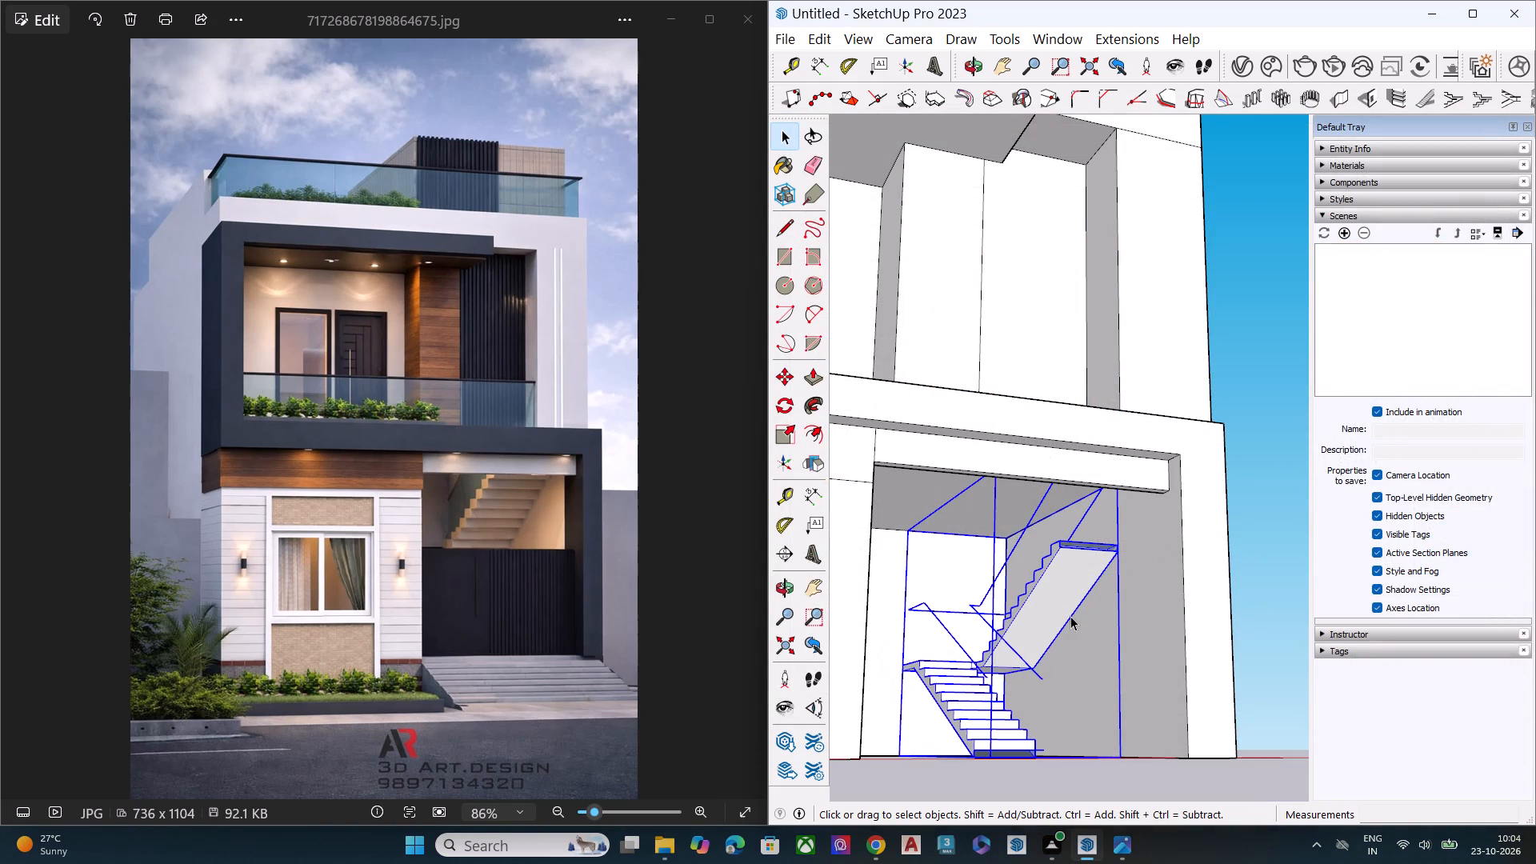
pyautogui.hotkey('ctrl', 'z')
pyautogui.hotkey('ctrl', 'z')
pyautogui.press('space')
pyautogui.hotkey('ctrl', 'z')
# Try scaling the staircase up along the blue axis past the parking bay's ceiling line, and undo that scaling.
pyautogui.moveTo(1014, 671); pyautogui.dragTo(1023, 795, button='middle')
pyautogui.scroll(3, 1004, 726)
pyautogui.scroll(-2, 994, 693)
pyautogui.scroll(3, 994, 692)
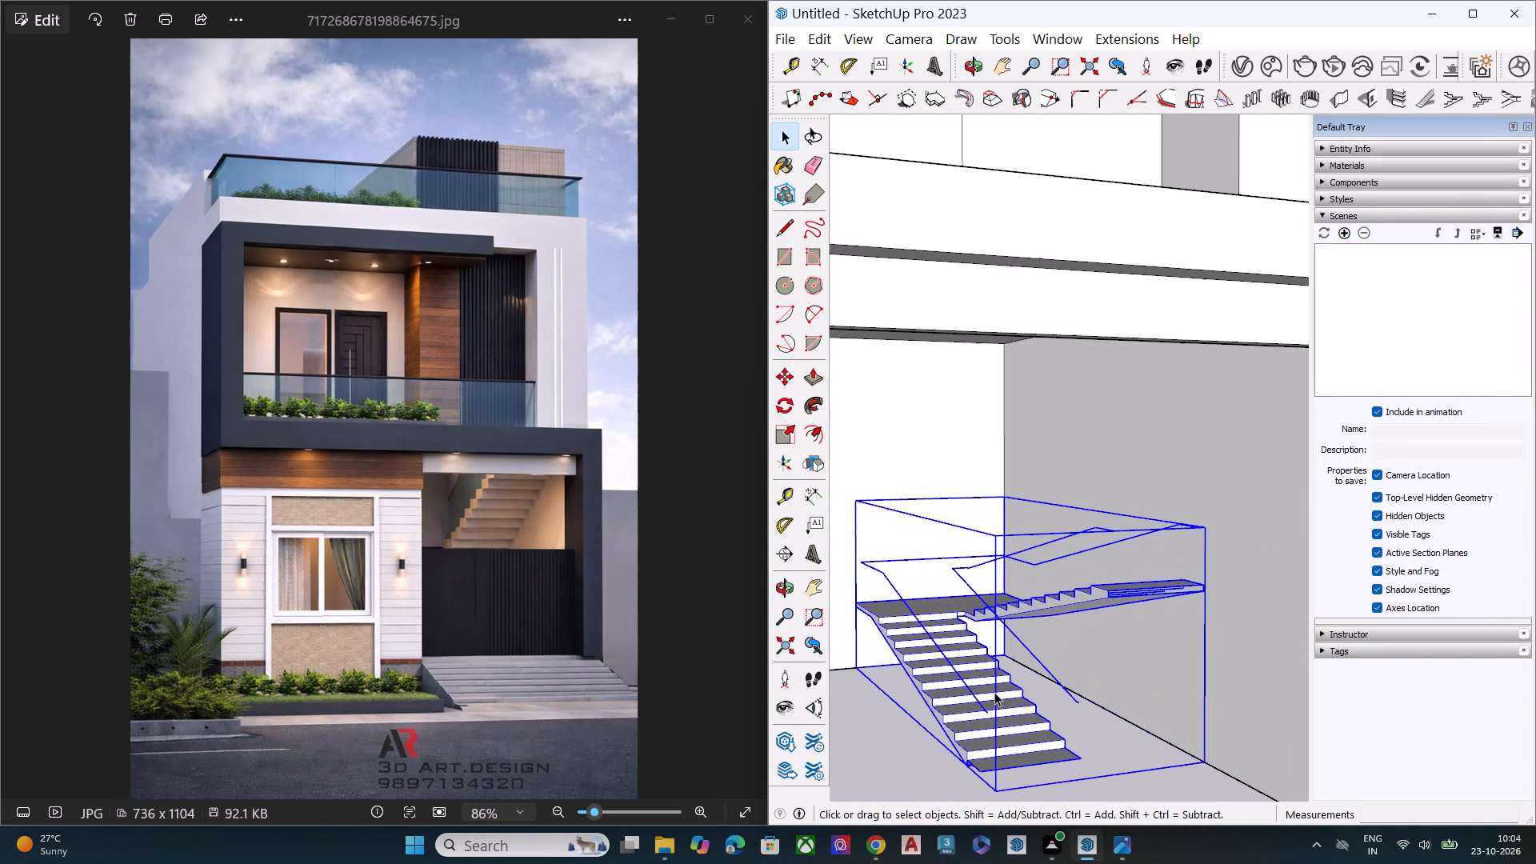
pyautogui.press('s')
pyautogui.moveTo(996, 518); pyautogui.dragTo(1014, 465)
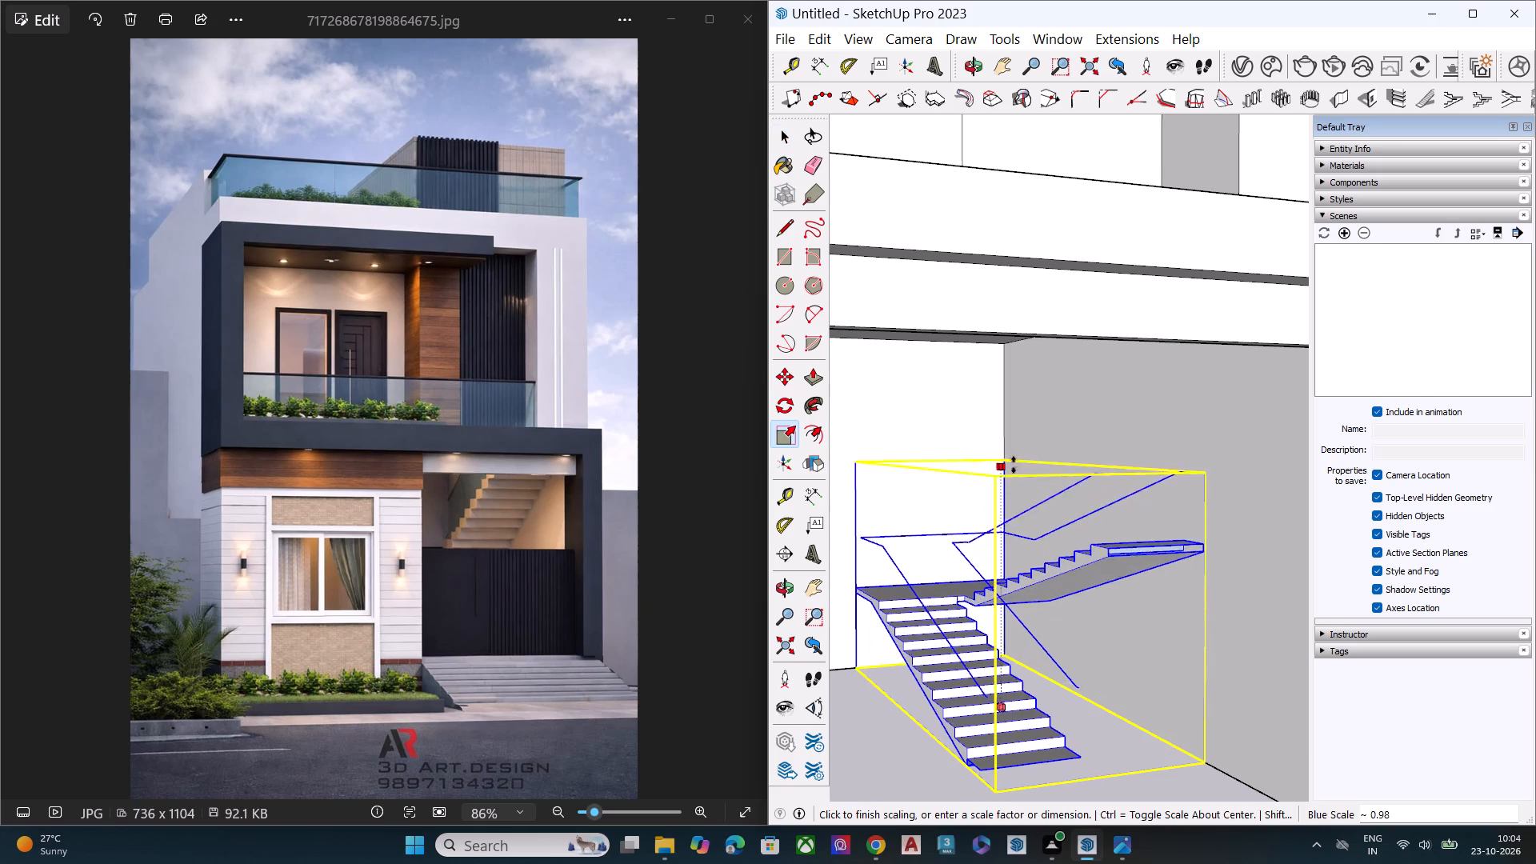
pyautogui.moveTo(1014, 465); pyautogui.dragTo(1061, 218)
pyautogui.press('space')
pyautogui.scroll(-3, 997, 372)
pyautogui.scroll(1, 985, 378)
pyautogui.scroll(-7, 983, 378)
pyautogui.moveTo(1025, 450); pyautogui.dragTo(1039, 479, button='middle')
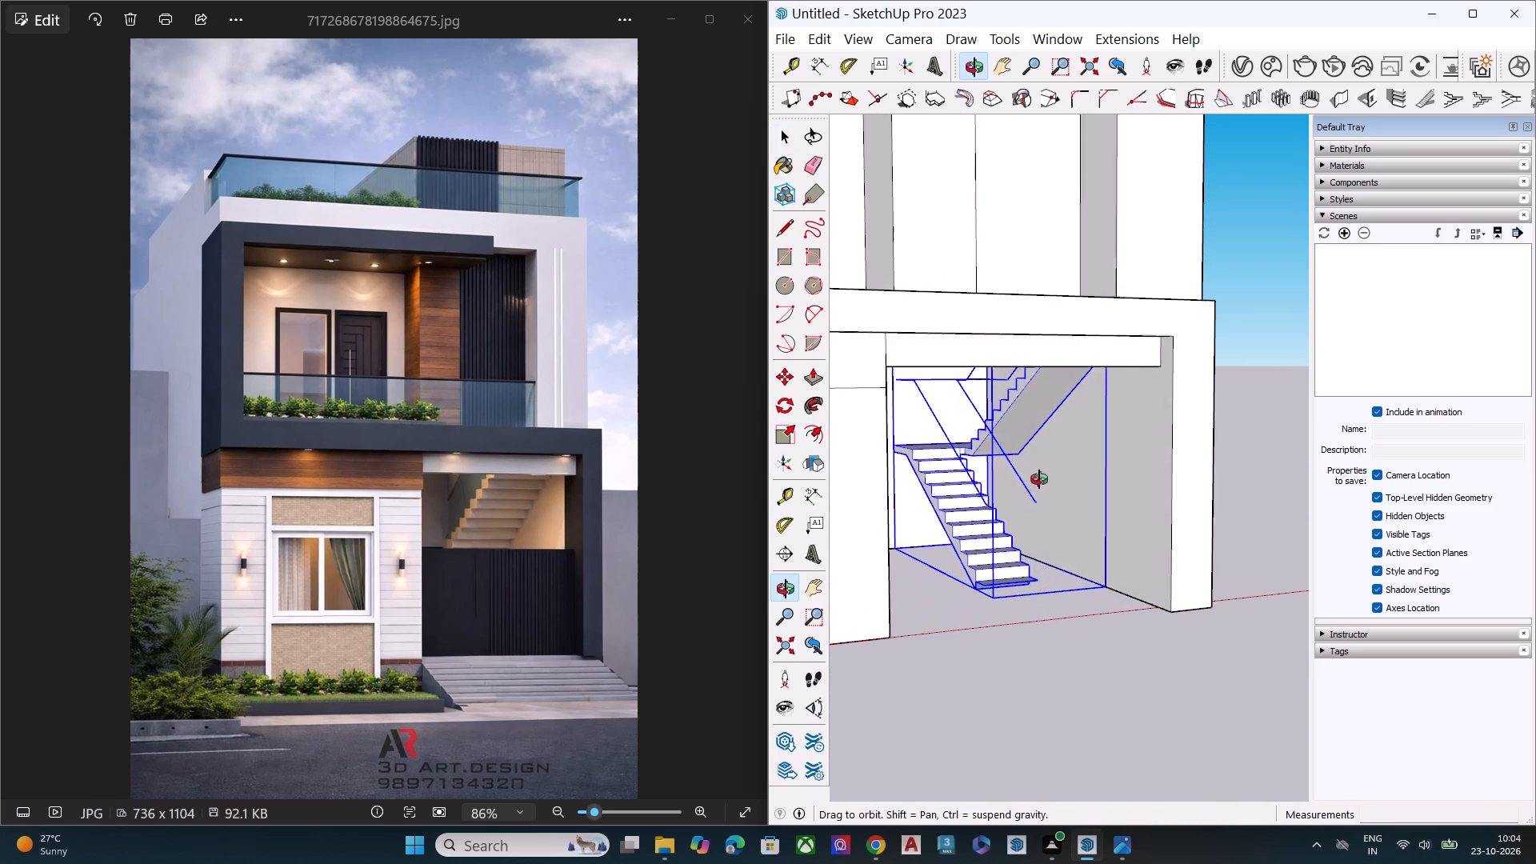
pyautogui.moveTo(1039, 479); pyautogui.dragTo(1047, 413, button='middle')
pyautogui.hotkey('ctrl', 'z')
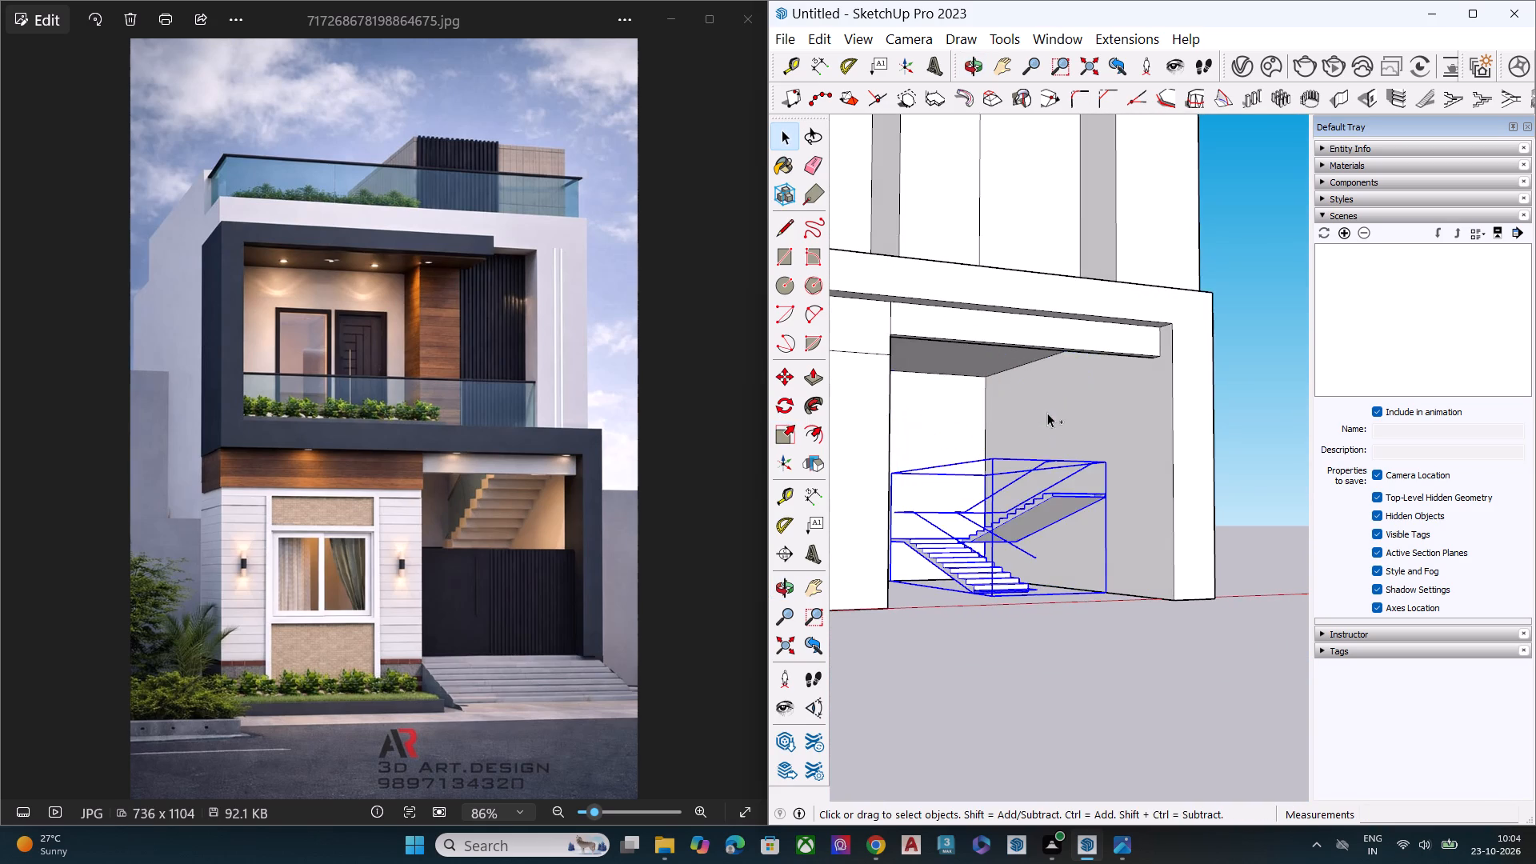
# Scale the staircase upward along the blue axis by about 2.7, bringing its upper flight to the parking bay's ceiling.
pyautogui.scroll(-1, 1026, 448)
pyautogui.moveTo(1043, 415); pyautogui.dragTo(1083, 346, button='middle')
pyautogui.scroll(2, 1031, 446)
pyautogui.press('s')
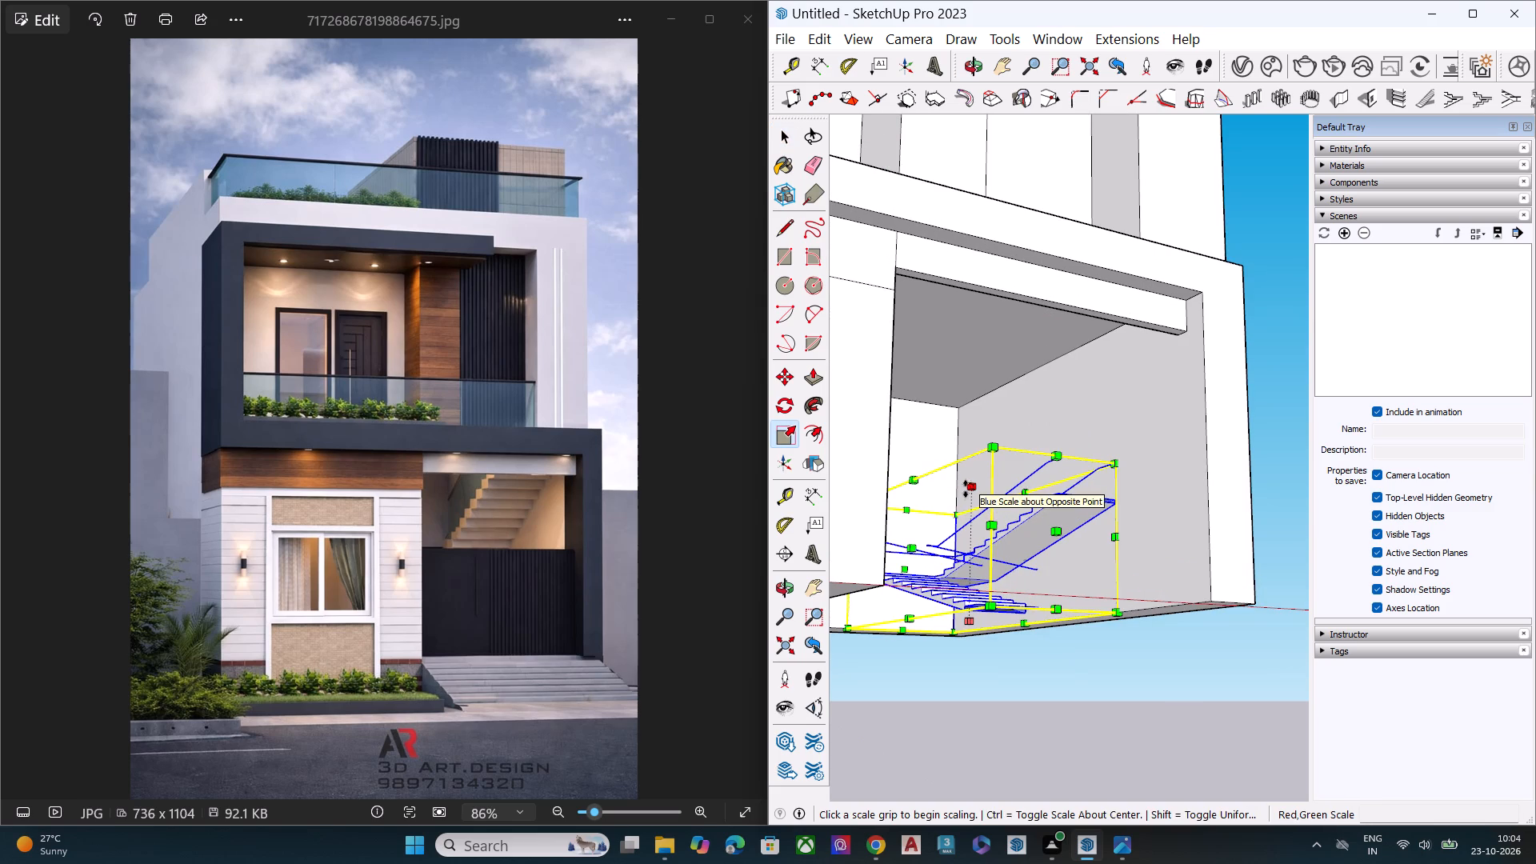
pyautogui.moveTo(967, 488); pyautogui.dragTo(990, 263)
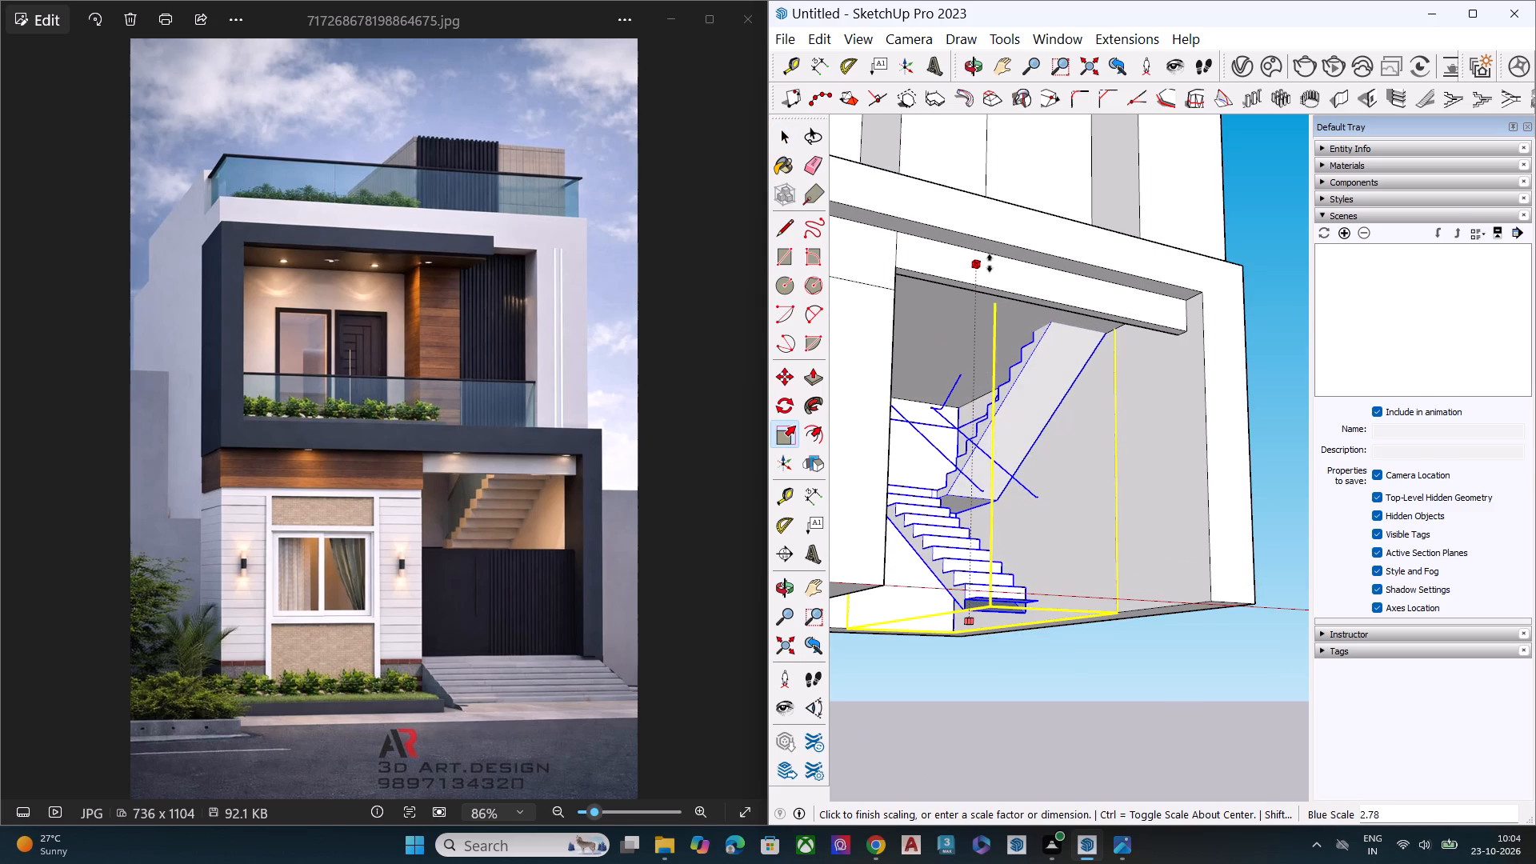
pyautogui.moveTo(990, 263); pyautogui.dragTo(992, 270)
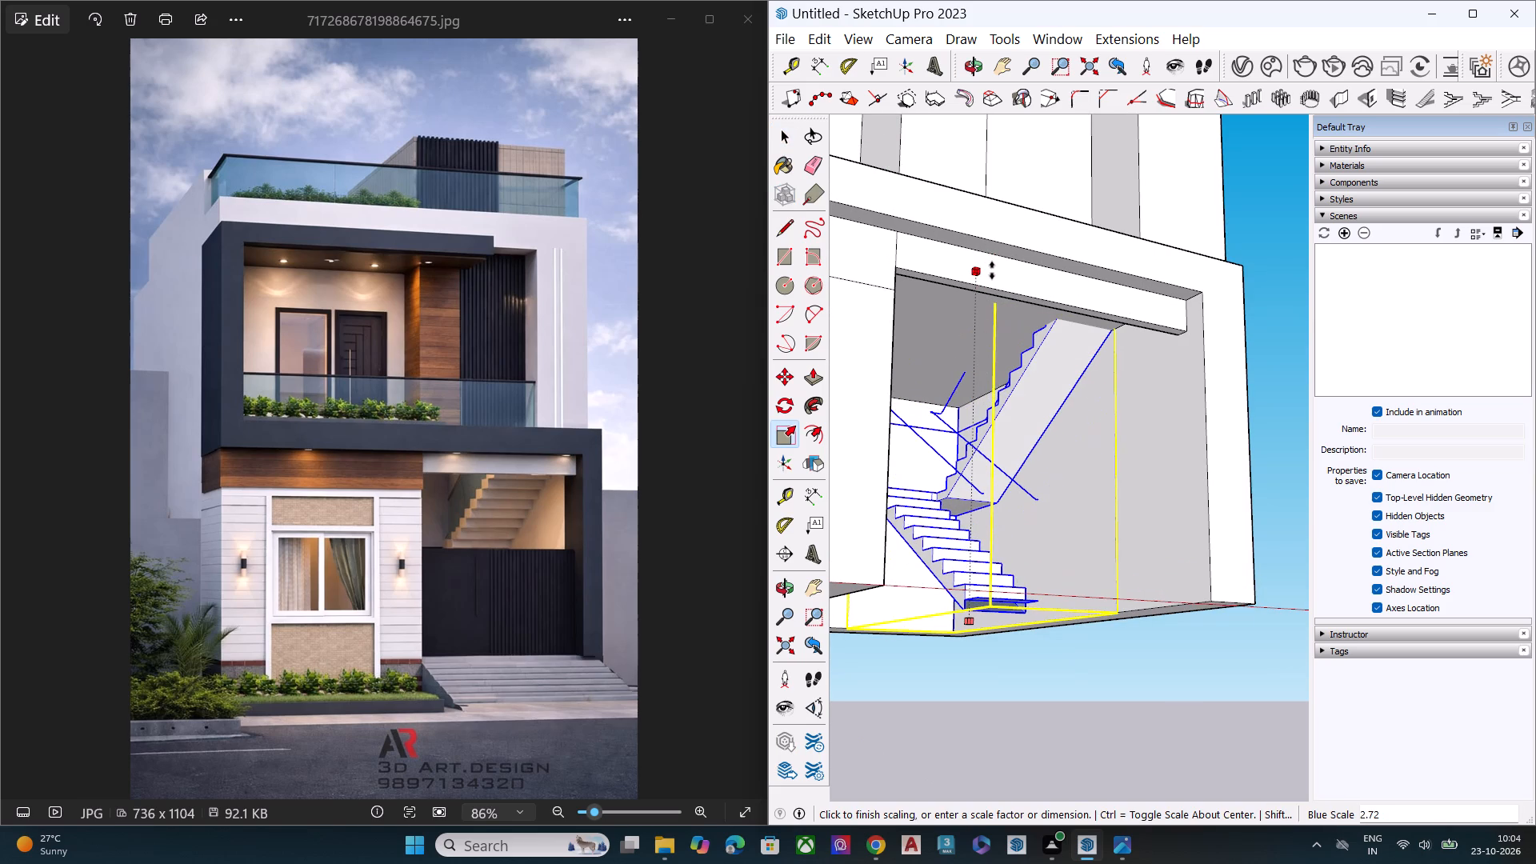
pyautogui.moveTo(992, 270); pyautogui.dragTo(991, 274)
pyautogui.press('space')
# Scale the staircase slightly longer along the green axis toward the parking bay's front opening.
pyautogui.scroll(-5, 999, 622)
pyautogui.moveTo(1006, 657); pyautogui.dragTo(1005, 740, button='middle')
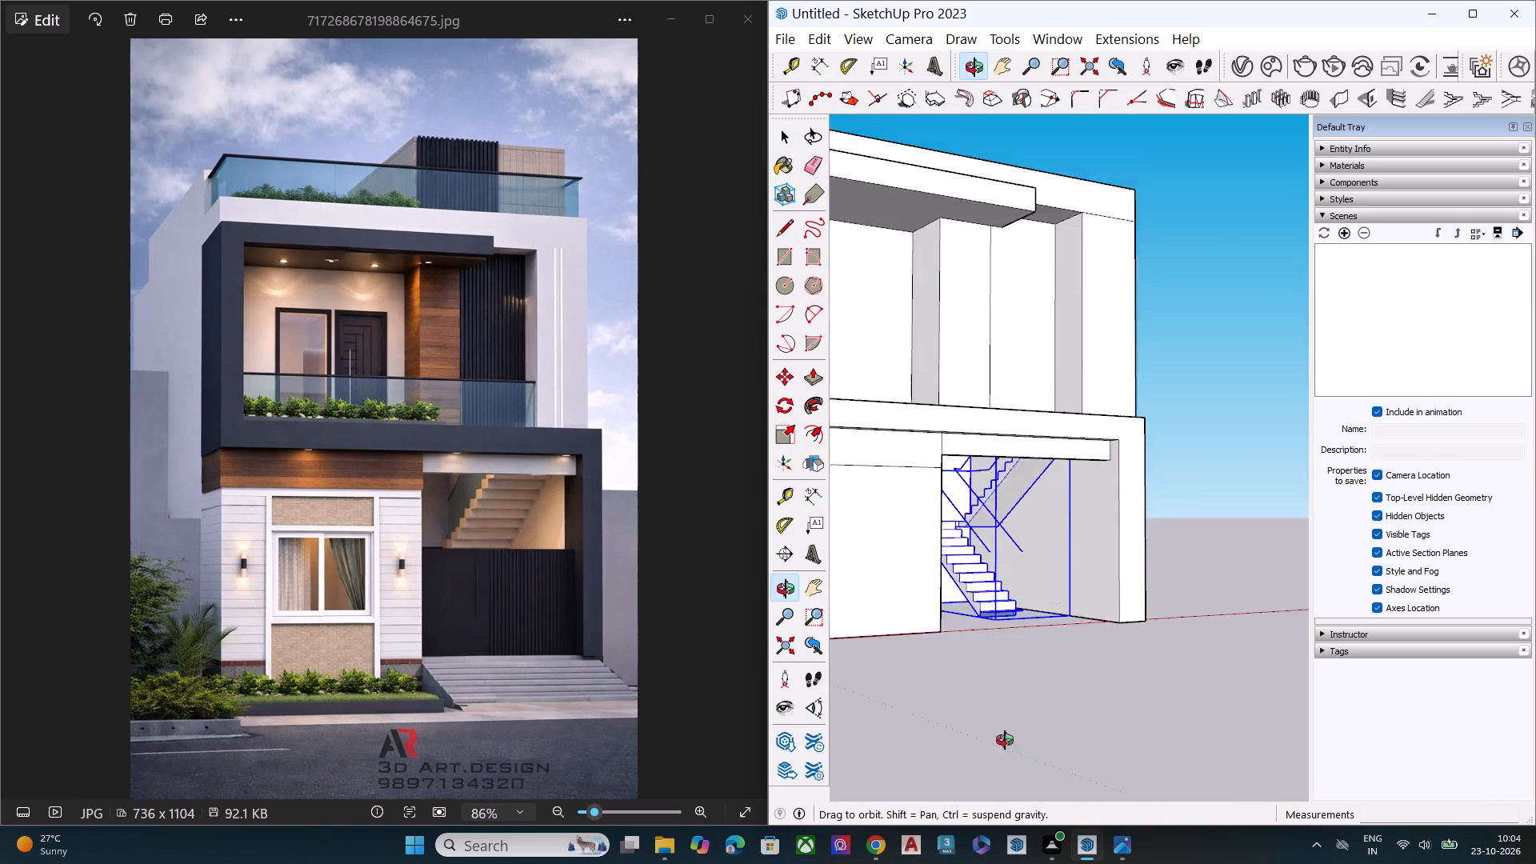
pyautogui.moveTo(1005, 740); pyautogui.dragTo(889, 809, button='middle')
pyautogui.moveTo(1106, 581); pyautogui.dragTo(1115, 535, button='middle')
pyautogui.scroll(4, 1074, 576)
pyautogui.press('s')
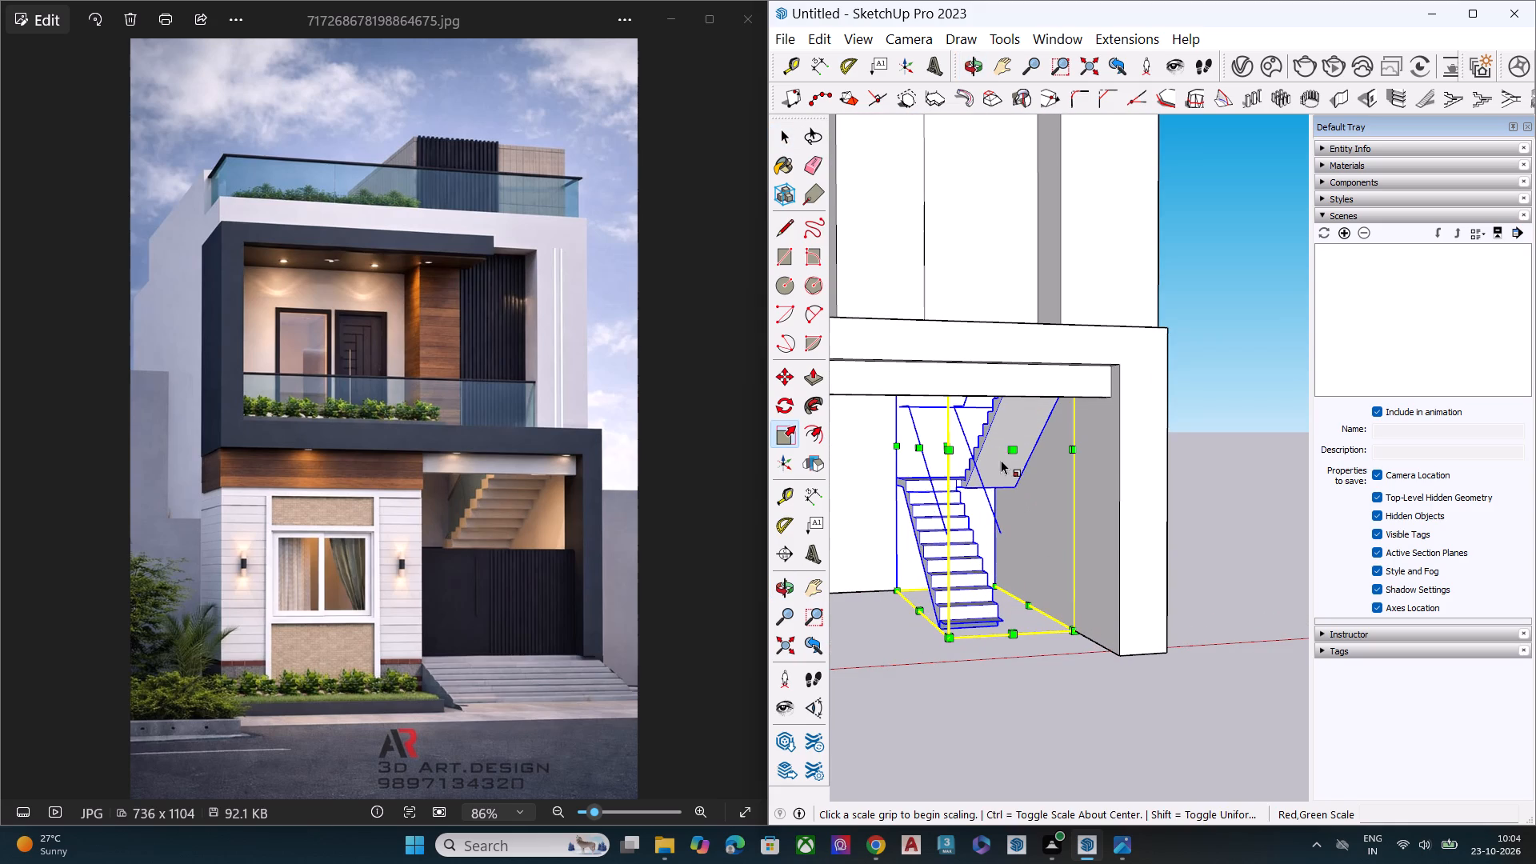
pyautogui.moveTo(1010, 446); pyautogui.dragTo(1049, 450)
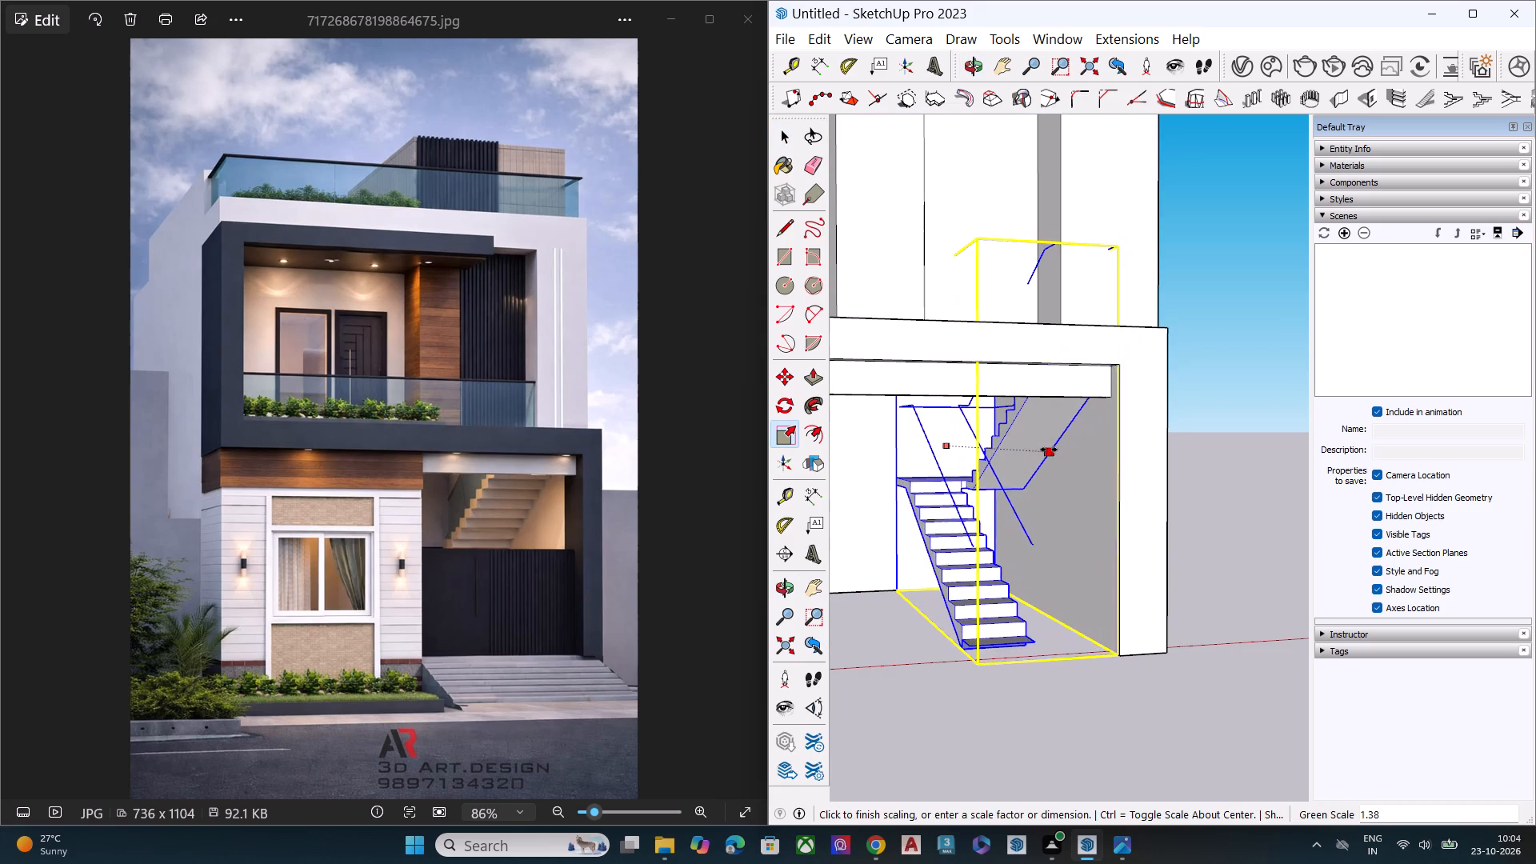
pyautogui.moveTo(1049, 450); pyautogui.dragTo(1022, 456)
# Scale the staircase wider along the red axis by about 1.42, toward the parking bay's inner side wall.
pyautogui.moveTo(915, 451); pyautogui.dragTo(866, 466)
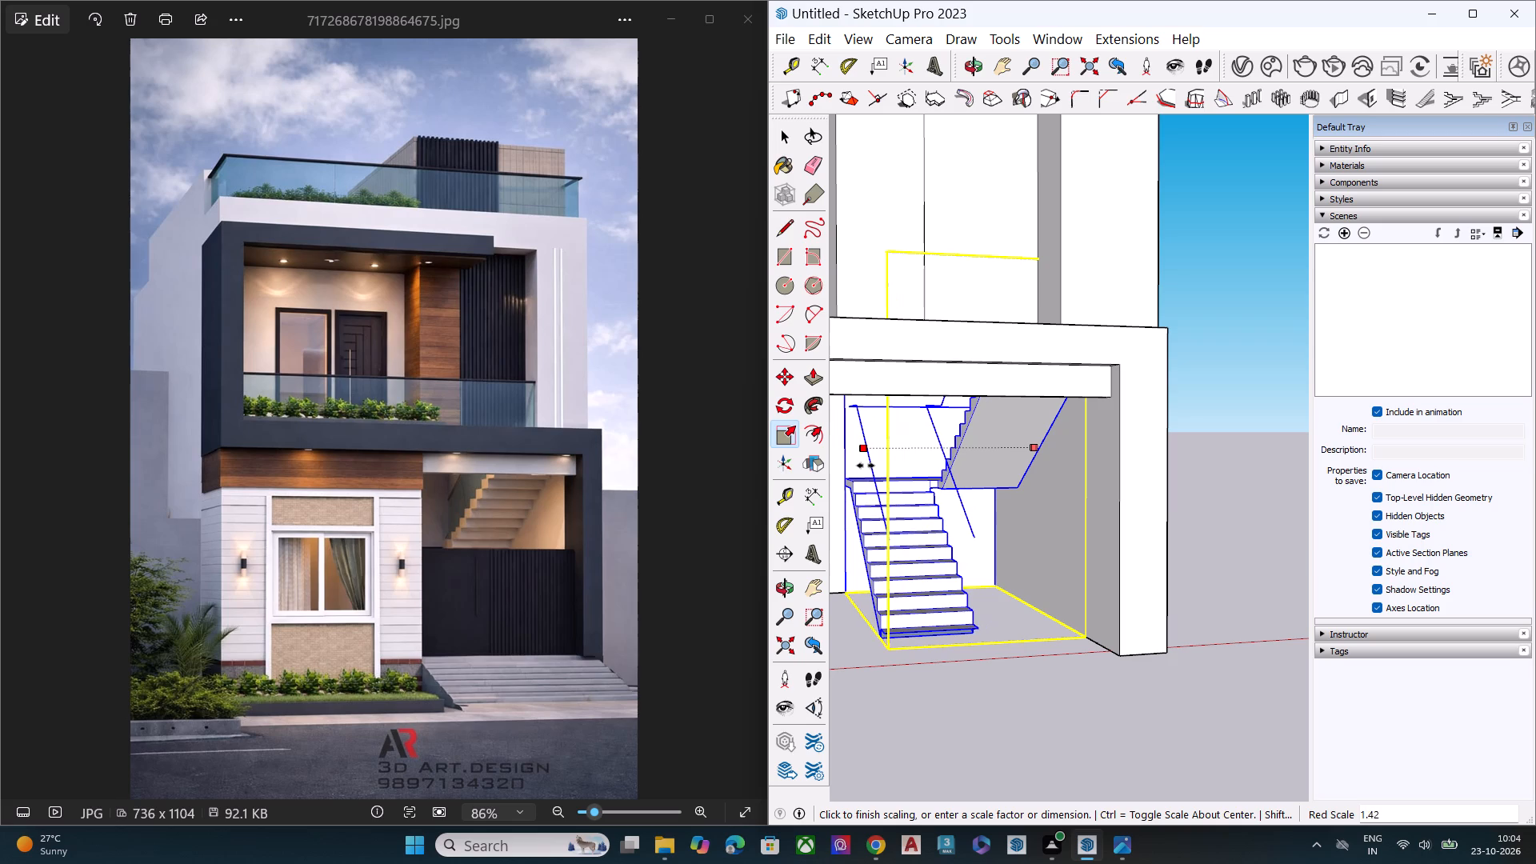
pyautogui.moveTo(866, 466); pyautogui.dragTo(864, 466)
# Scale the staircase from its base along the blue axis to about 0.95, raising its underside slightly.
pyautogui.scroll(-4, 960, 513)
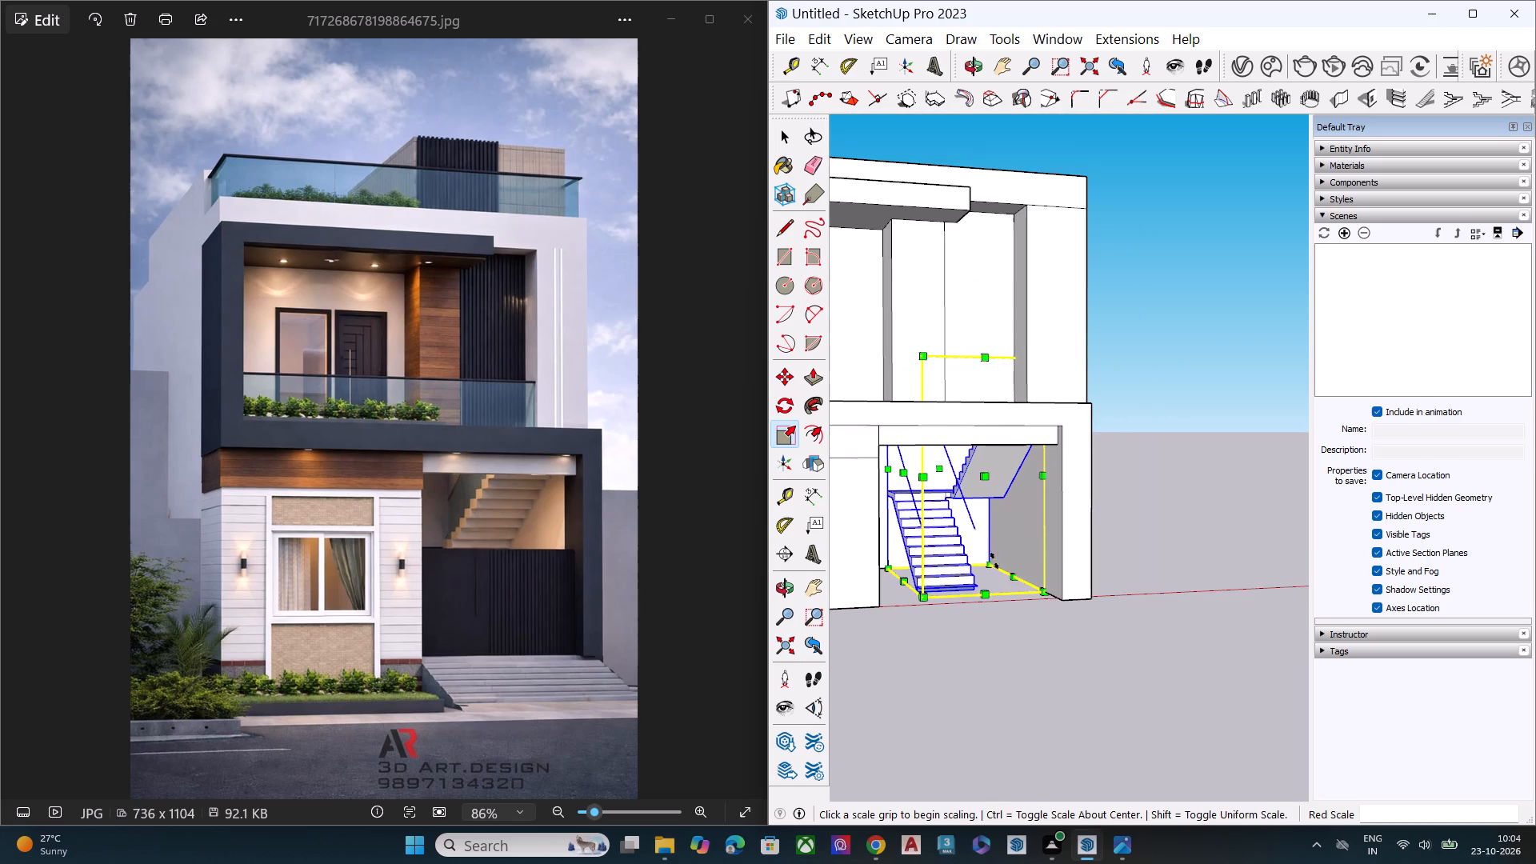
pyautogui.moveTo(994, 561); pyautogui.dragTo(1086, 368, button='middle')
pyautogui.scroll(2, 954, 642)
pyautogui.scroll(-1, 931, 615)
pyautogui.scroll(1, 931, 615)
pyautogui.scroll(-1, 931, 615)
pyautogui.scroll(2, 931, 615)
pyautogui.moveTo(942, 586); pyautogui.dragTo(938, 582)
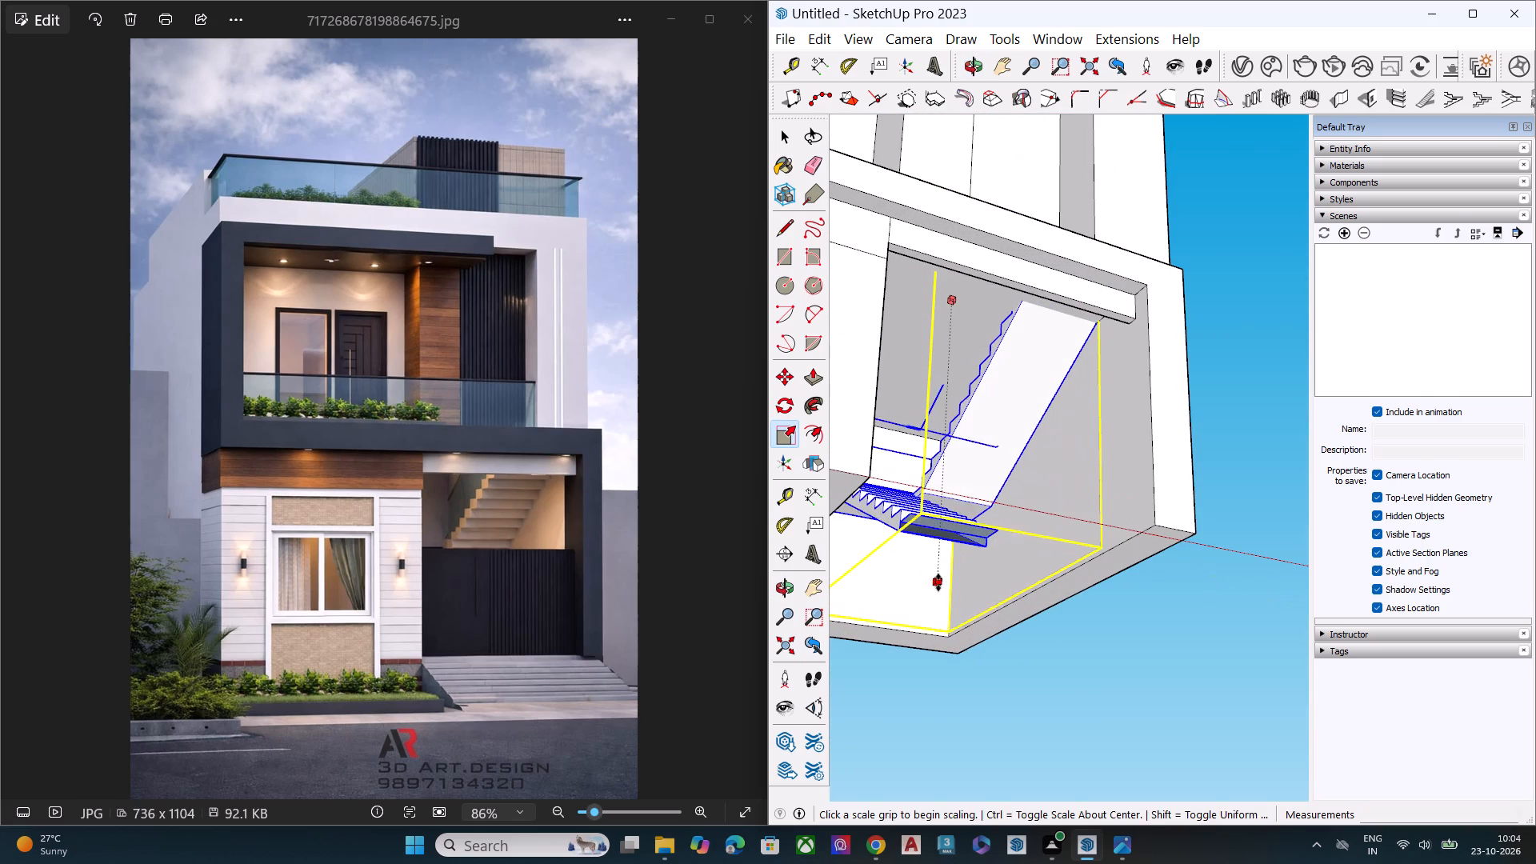
pyautogui.moveTo(938, 582); pyautogui.dragTo(942, 568)
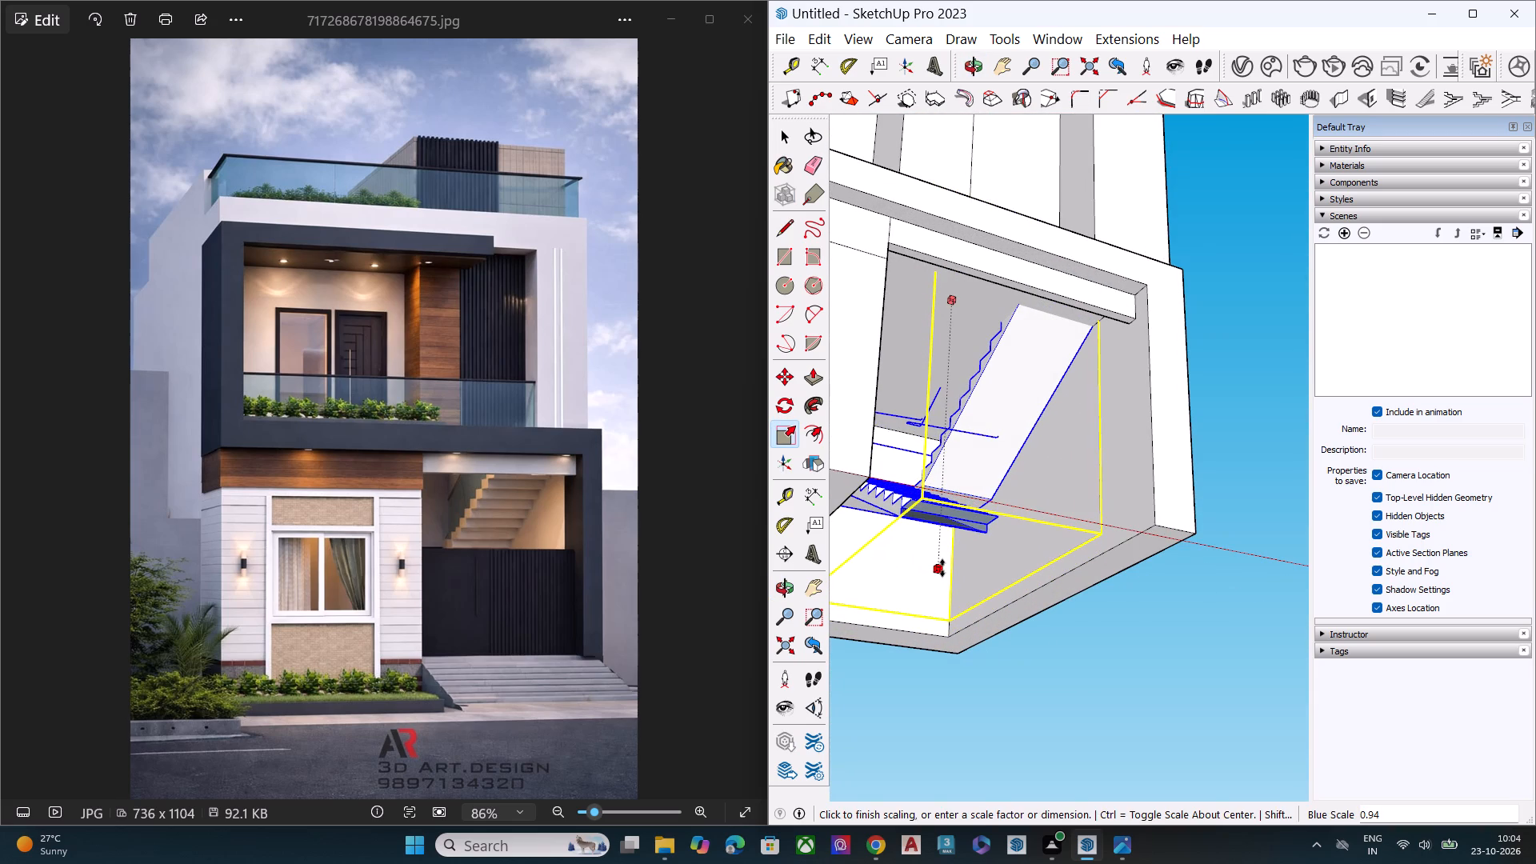
pyautogui.moveTo(942, 568); pyautogui.dragTo(942, 574)
pyautogui.press('space')
# Deselect the staircase and examine its flights, landing and fit within the parking bay from the front and below.
pyautogui.moveTo(1074, 580); pyautogui.dragTo(993, 813, button='middle')
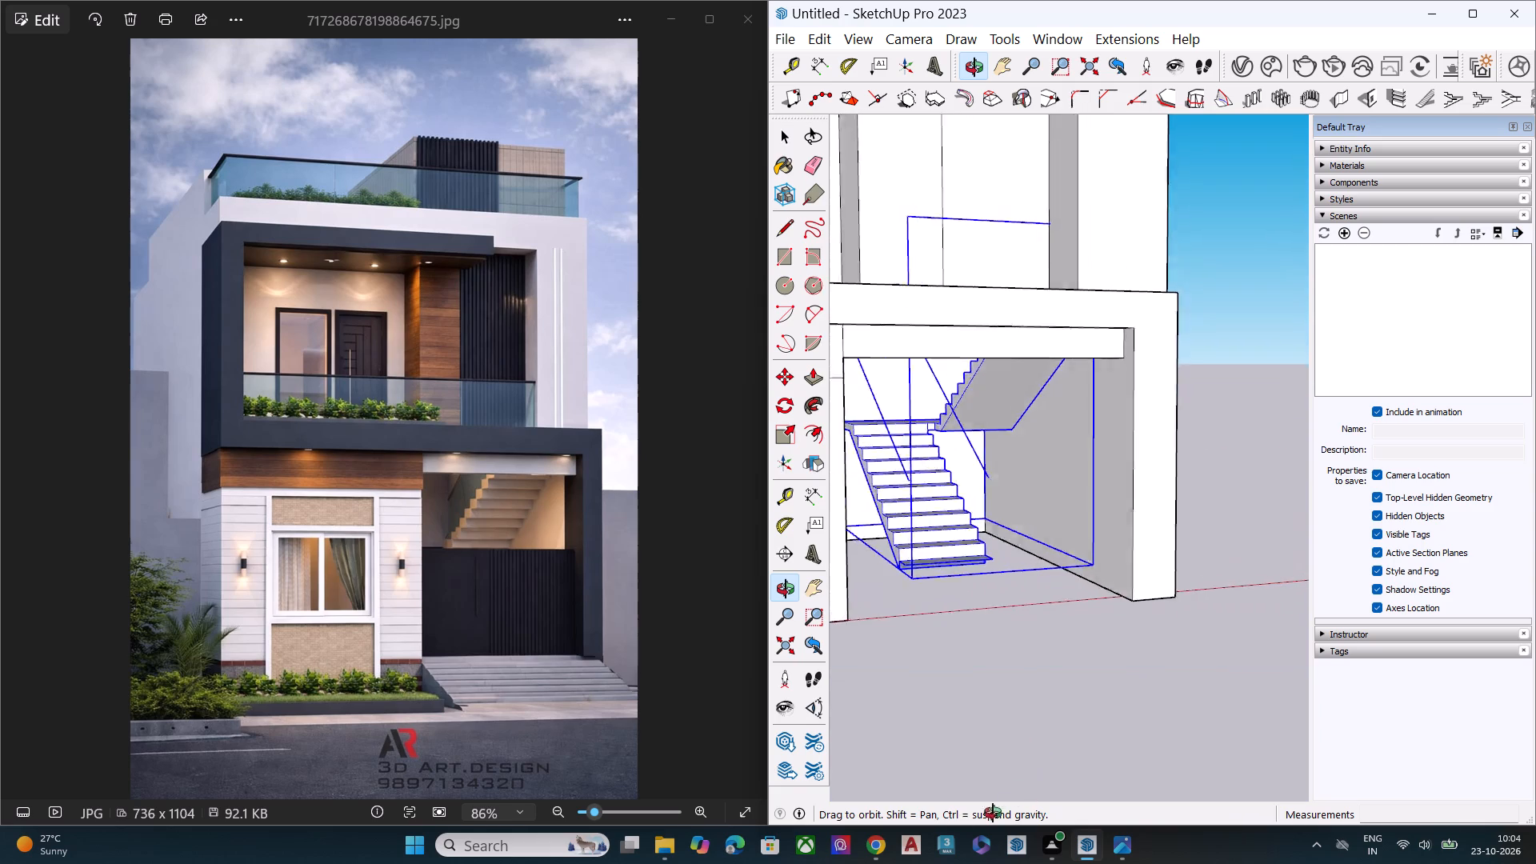
pyautogui.moveTo(993, 813); pyautogui.dragTo(800, 766, button='middle')
pyautogui.scroll(1, 800, 766)
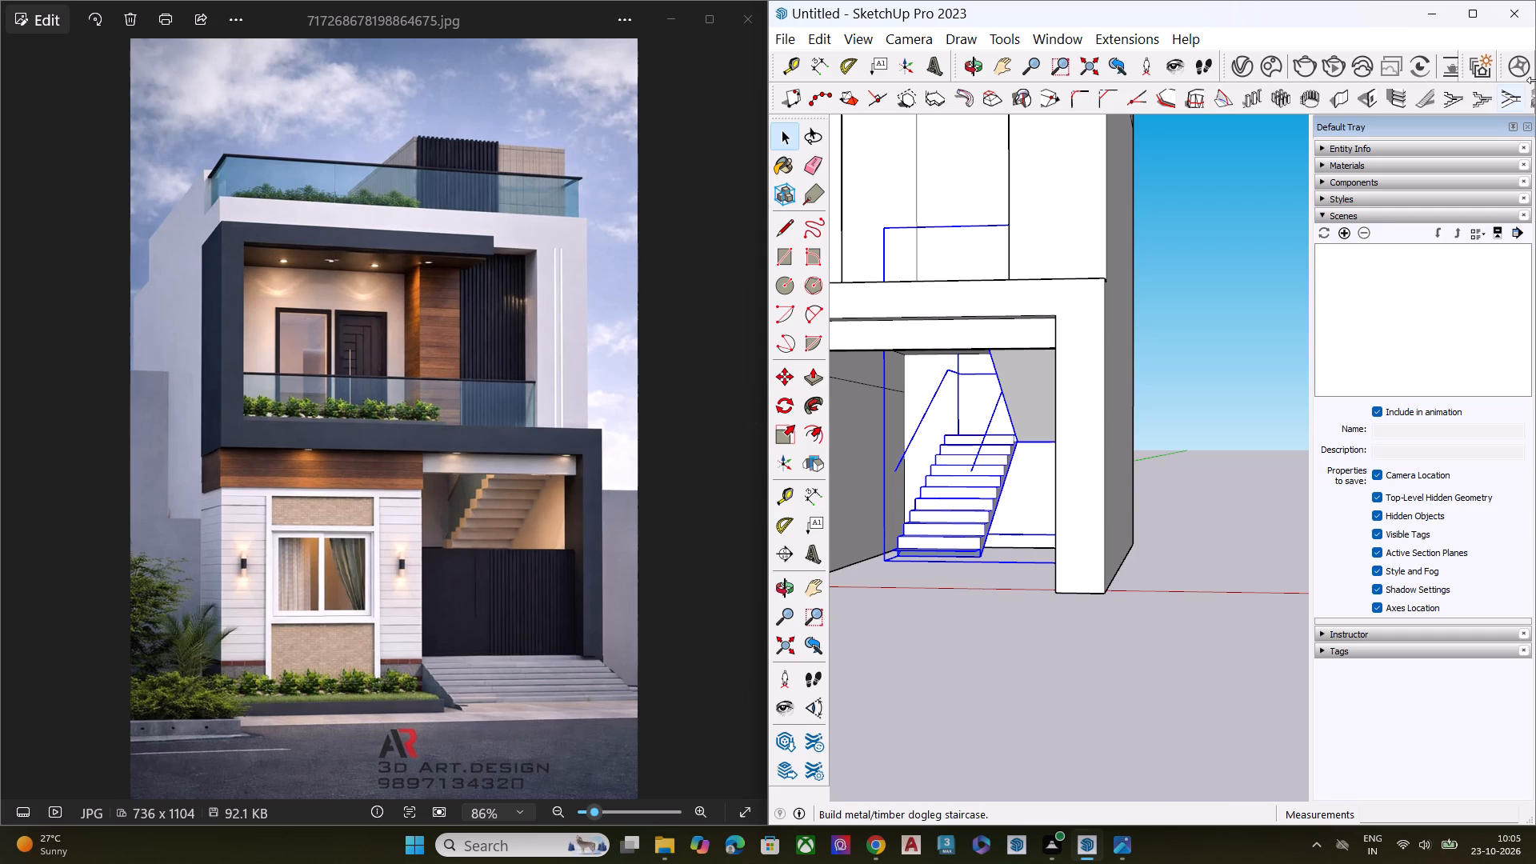
pyautogui.scroll(-5, 1535, 2)
pyautogui.scroll(-1, 1150, 242)
pyautogui.scroll(1, 1150, 247)
pyautogui.scroll(-6, 1150, 255)
pyautogui.moveTo(1134, 313); pyautogui.dragTo(1151, 492, button='middle')
pyautogui.click(1222, 368)
pyautogui.moveTo(1087, 354); pyautogui.dragTo(1335, 182, button='middle')
pyautogui.scroll(1, 1052, 353)
pyautogui.moveTo(1022, 362); pyautogui.dragTo(1026, 278, button='middle')
pyautogui.scroll(2, 1026, 424)
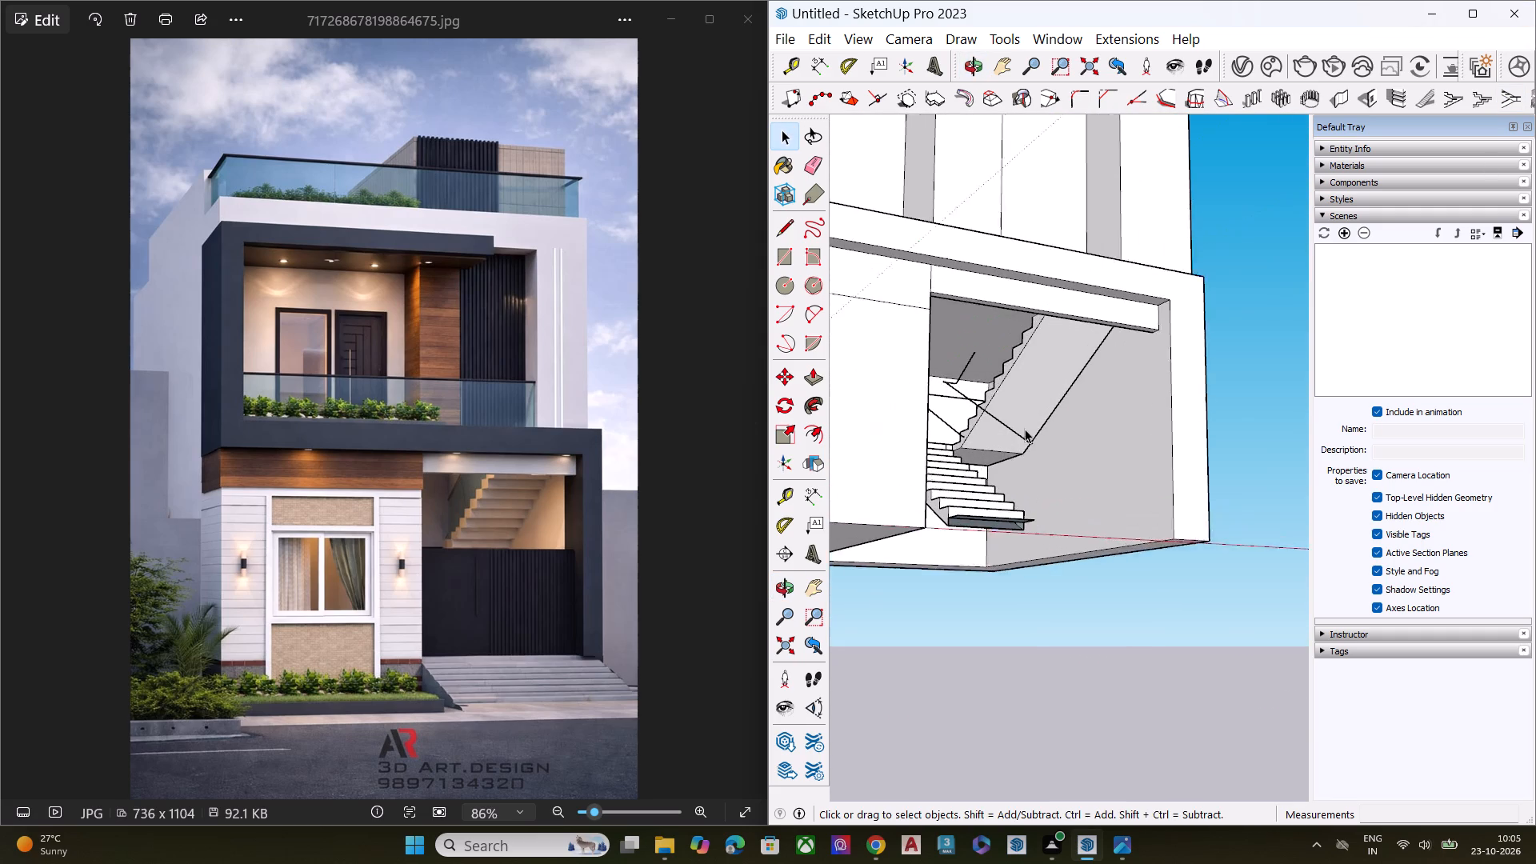
pyautogui.scroll(3, 1025, 429)
pyautogui.moveTo(1059, 418); pyautogui.dragTo(1014, 379, button='middle')
pyautogui.moveTo(1014, 401); pyautogui.dragTo(1037, 539, button='middle')
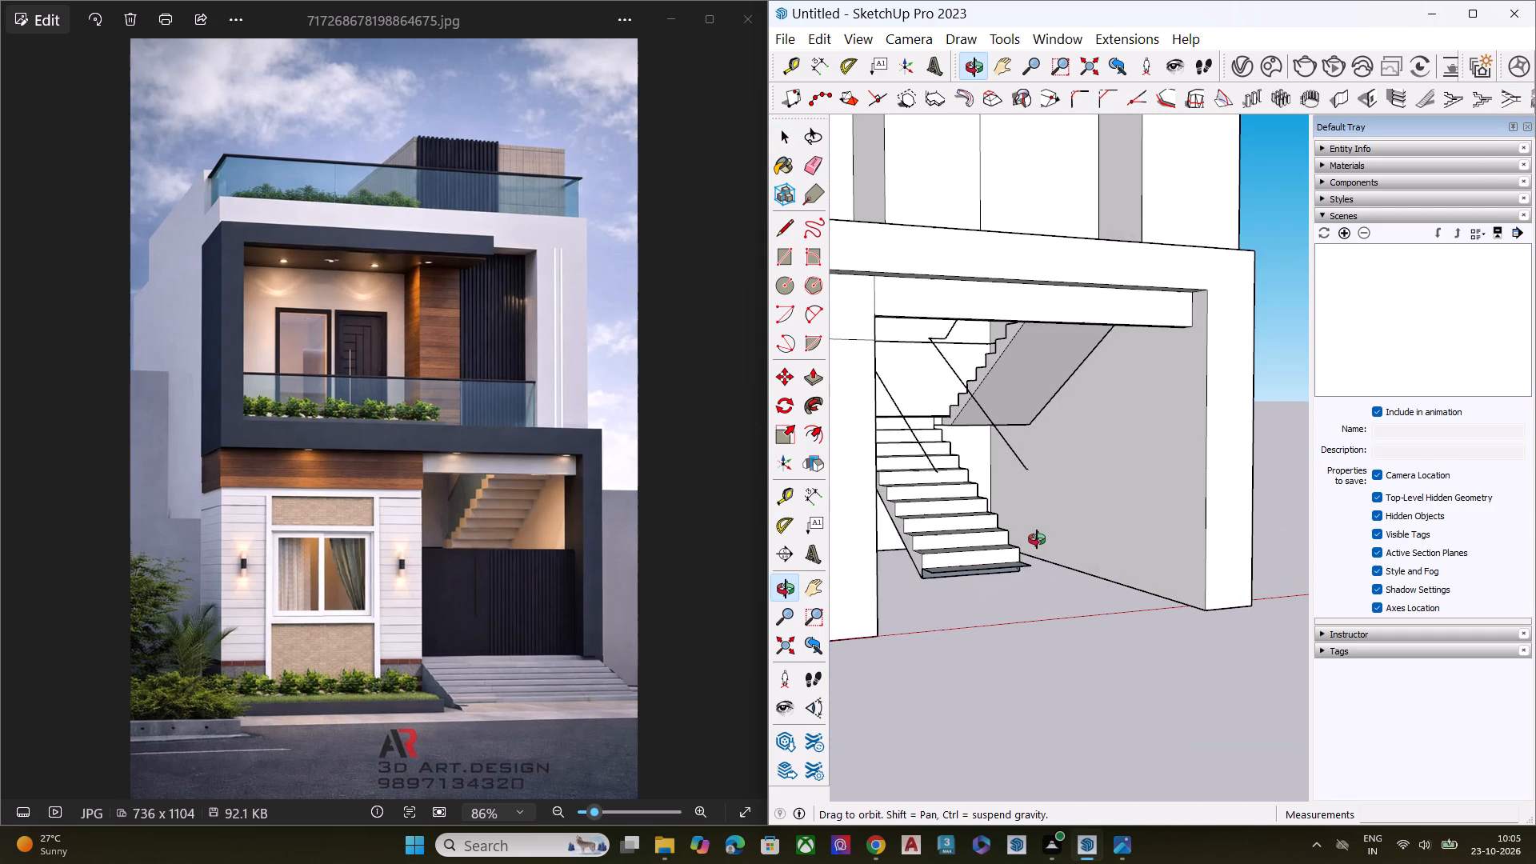
pyautogui.moveTo(1037, 539); pyautogui.dragTo(1036, 538, button='middle')
pyautogui.scroll(10, 973, 377)
pyautogui.scroll(3, 916, 341)
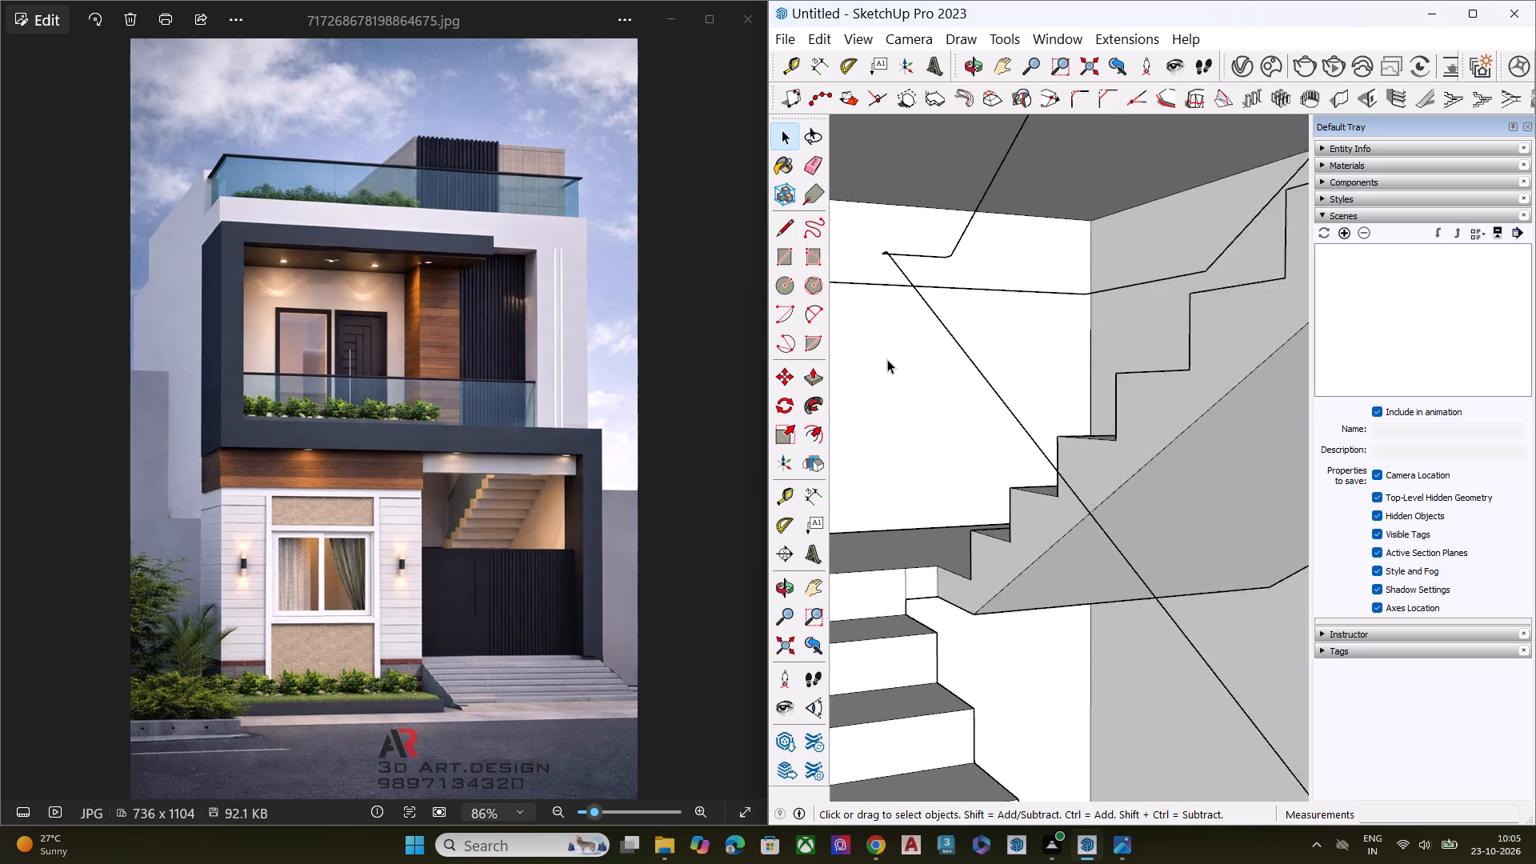
pyautogui.scroll(2, 887, 359)
pyautogui.moveTo(954, 360); pyautogui.dragTo(888, 362, button='middle')
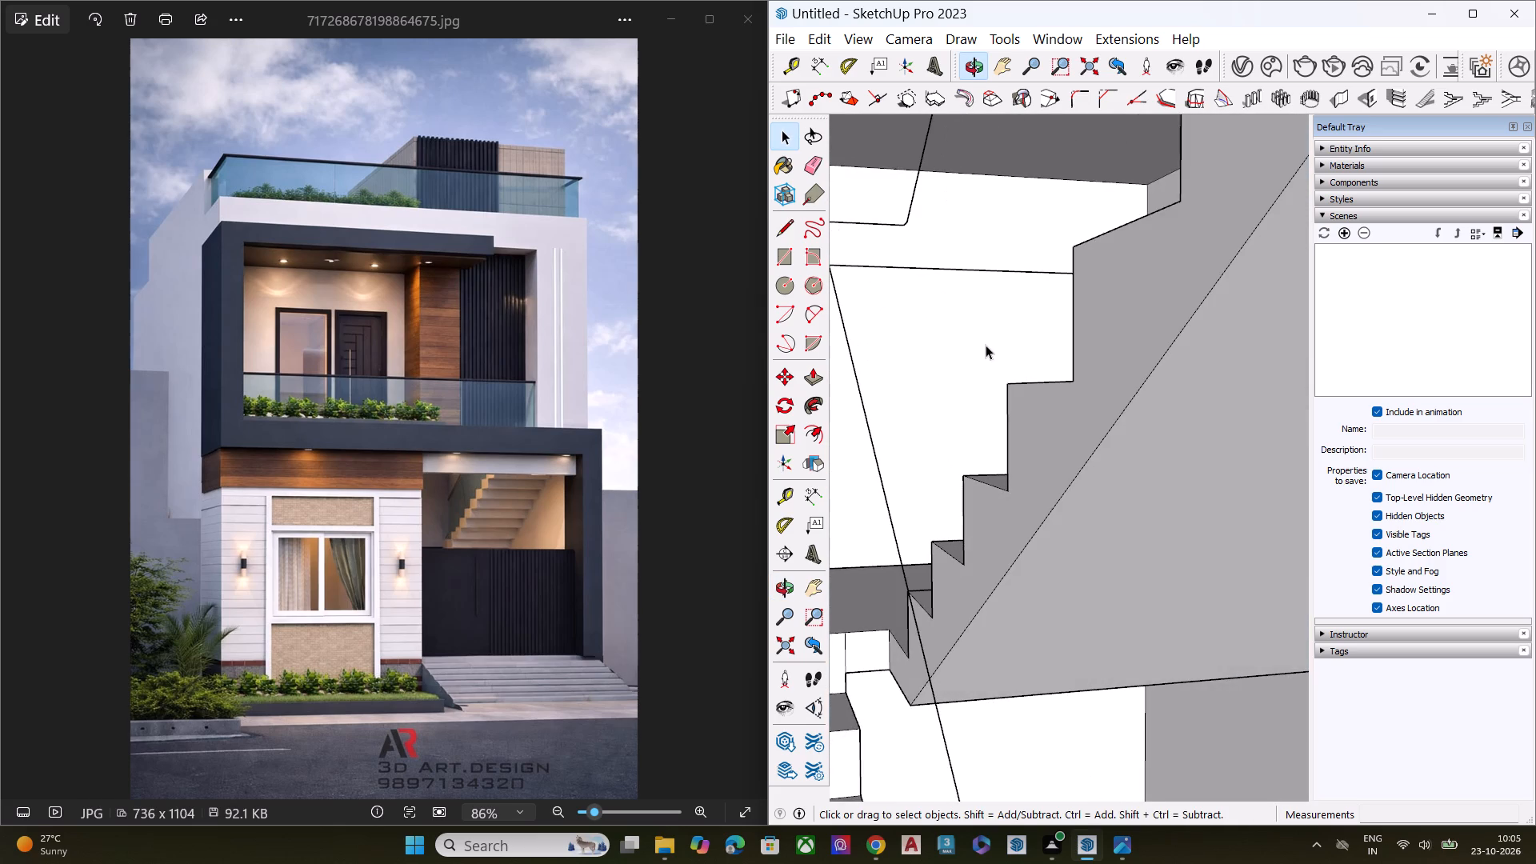
pyautogui.scroll(-1, 970, 333)
pyautogui.scroll(1, 970, 333)
pyautogui.scroll(-10, 970, 333)
pyautogui.scroll(-9, 1034, 298)
pyautogui.moveTo(1037, 297); pyautogui.dragTo(1223, 130, button='middle')
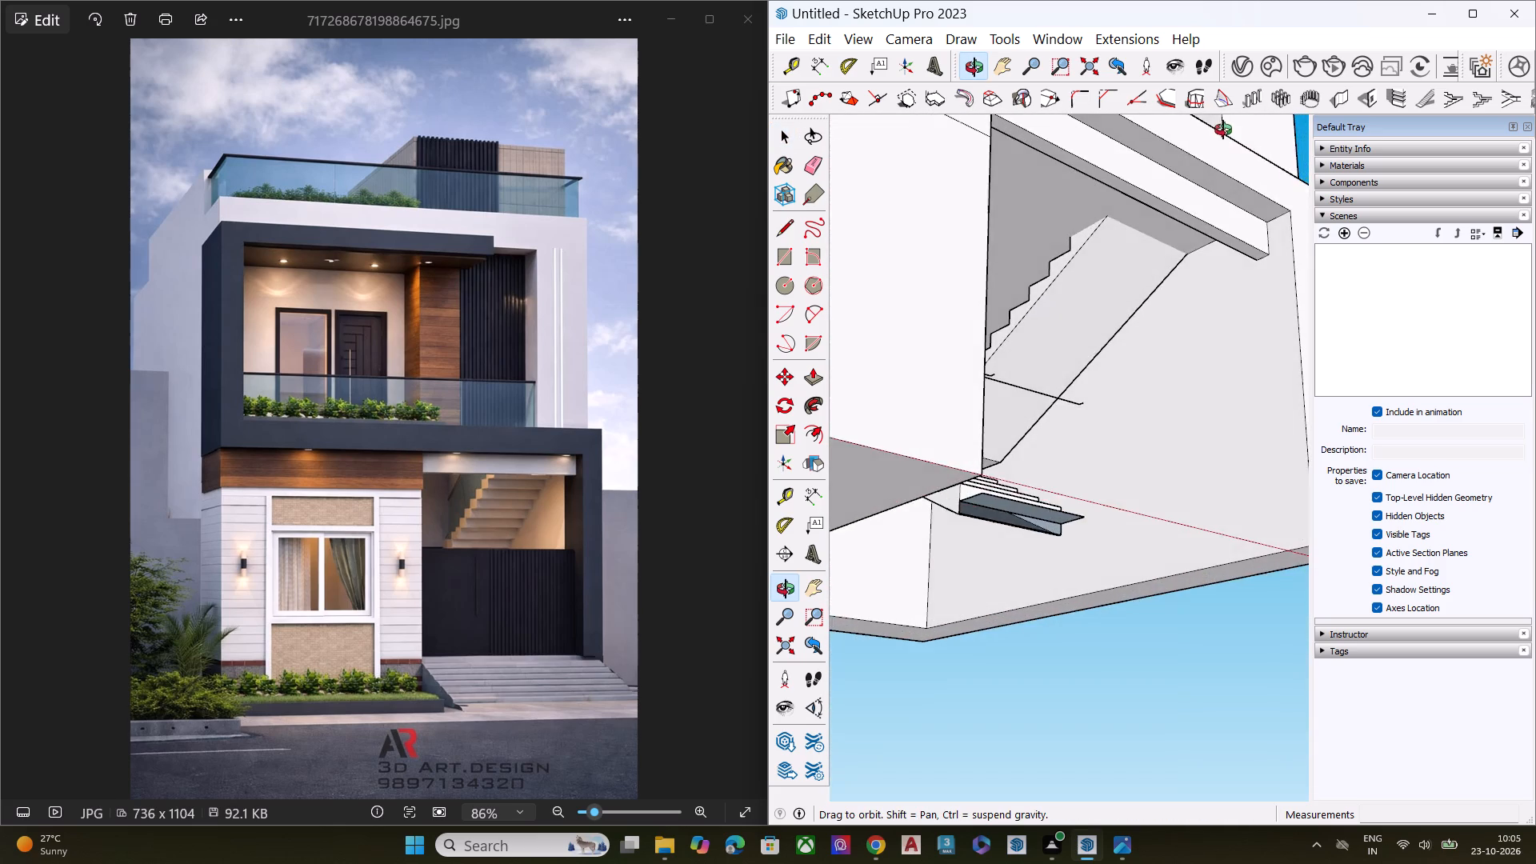
pyautogui.moveTo(1223, 130); pyautogui.dragTo(1028, 245, button='middle')
pyautogui.scroll(1, 984, 271)
pyautogui.scroll(-1, 984, 271)
pyautogui.scroll(4, 983, 272)
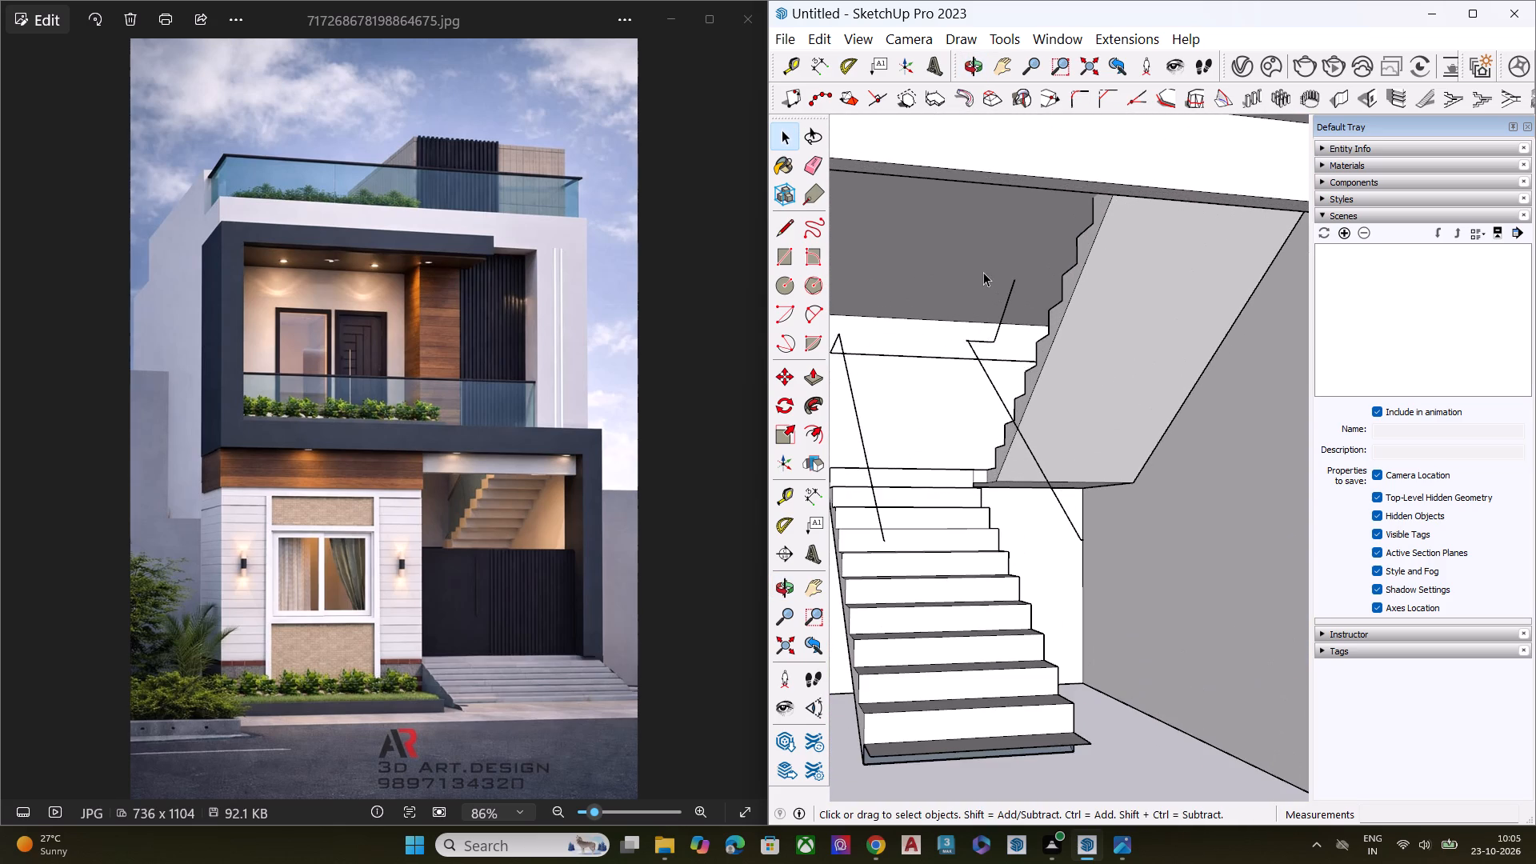
# Open the building group and push the parking bay's ceiling face up about 1' 7" above the staircase.
pyautogui.moveTo(983, 246); pyautogui.dragTo(1021, 134, button='middle')
pyautogui.doubleClick(1018, 137)
pyautogui.scroll(-9, 983, 251)
pyautogui.moveTo(1018, 338); pyautogui.dragTo(967, 367, button='middle')
pyautogui.press('p')
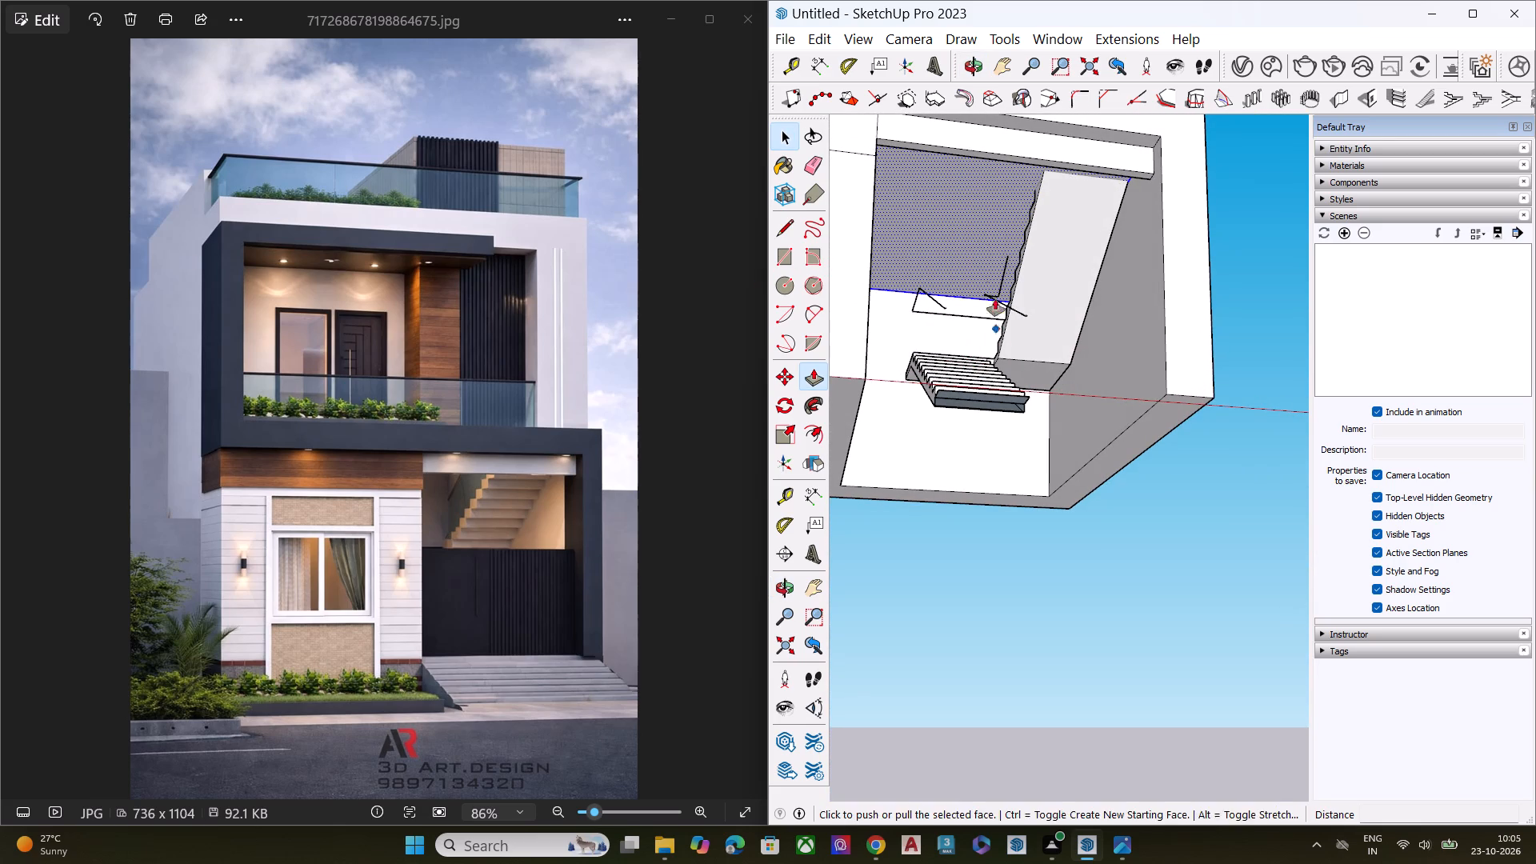
pyautogui.click(976, 222)
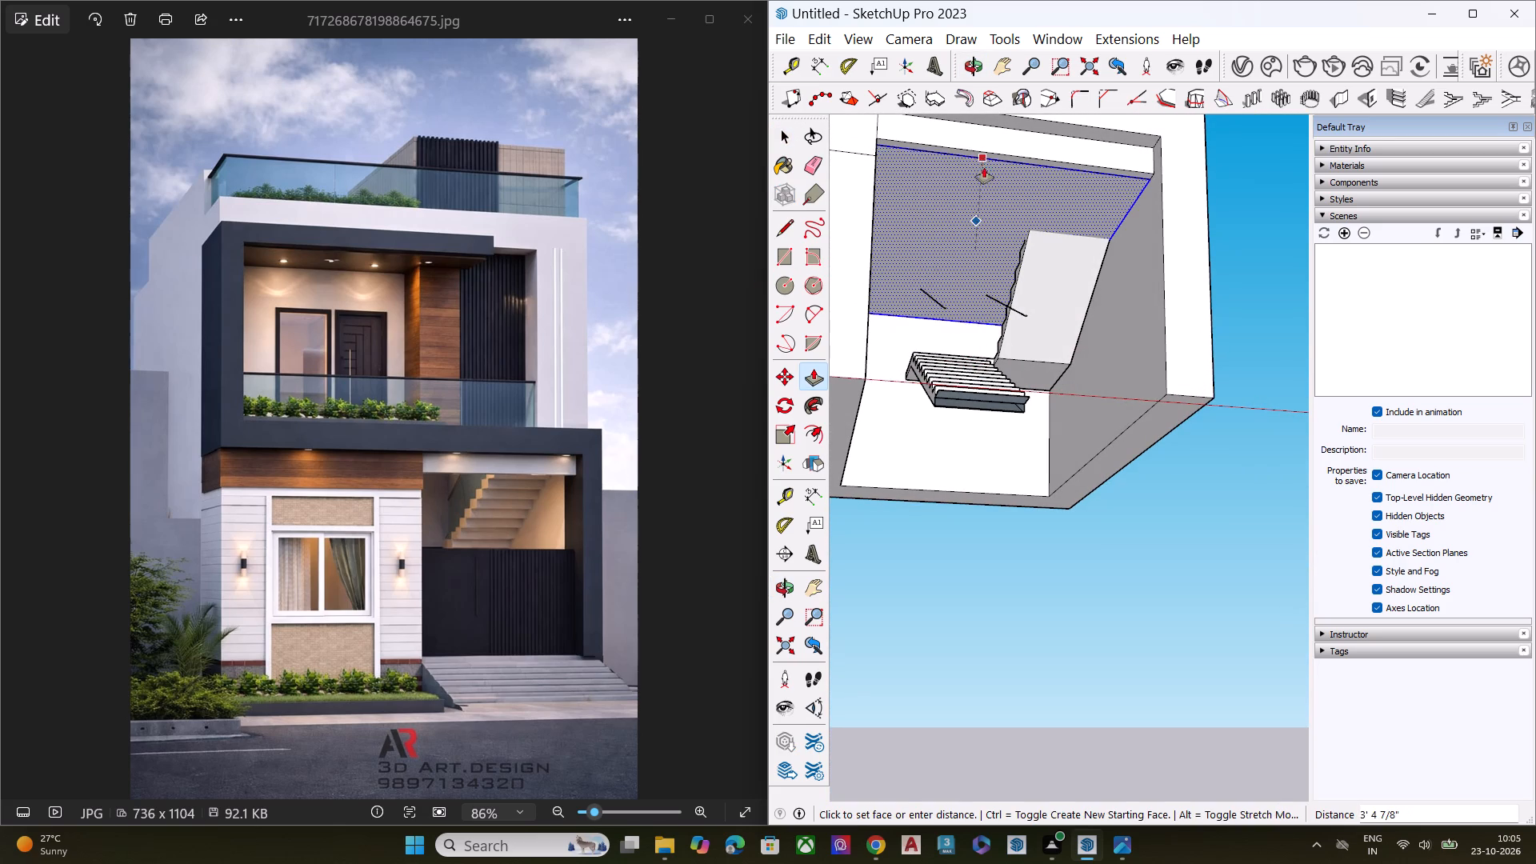
pyautogui.moveTo(1066, 220); pyautogui.dragTo(1272, 0, button='middle')
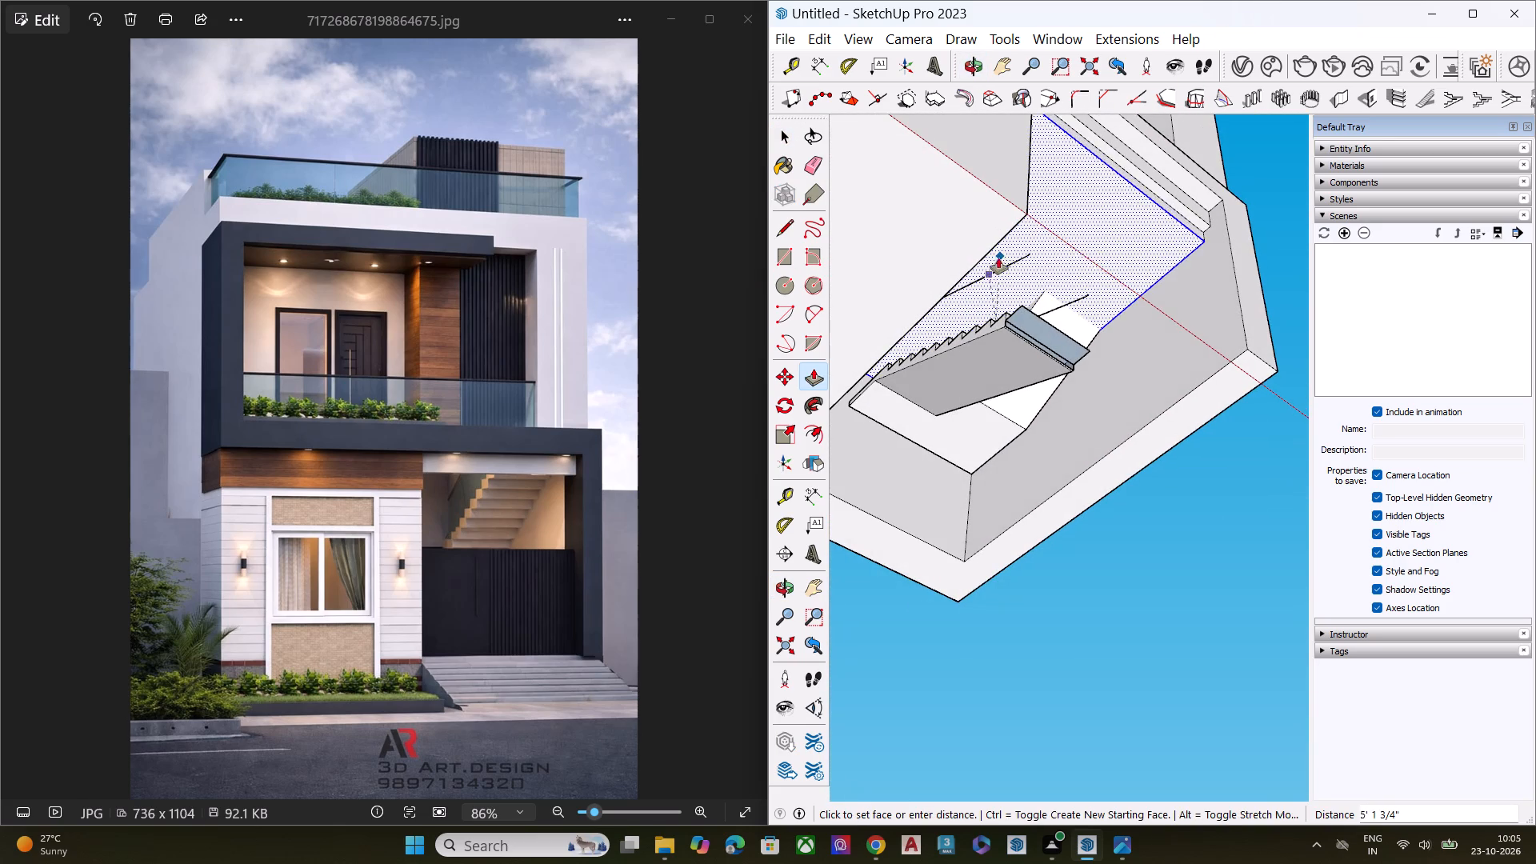
pyautogui.click(1081, 238)
pyautogui.press('space')
pyautogui.click(1071, 588)
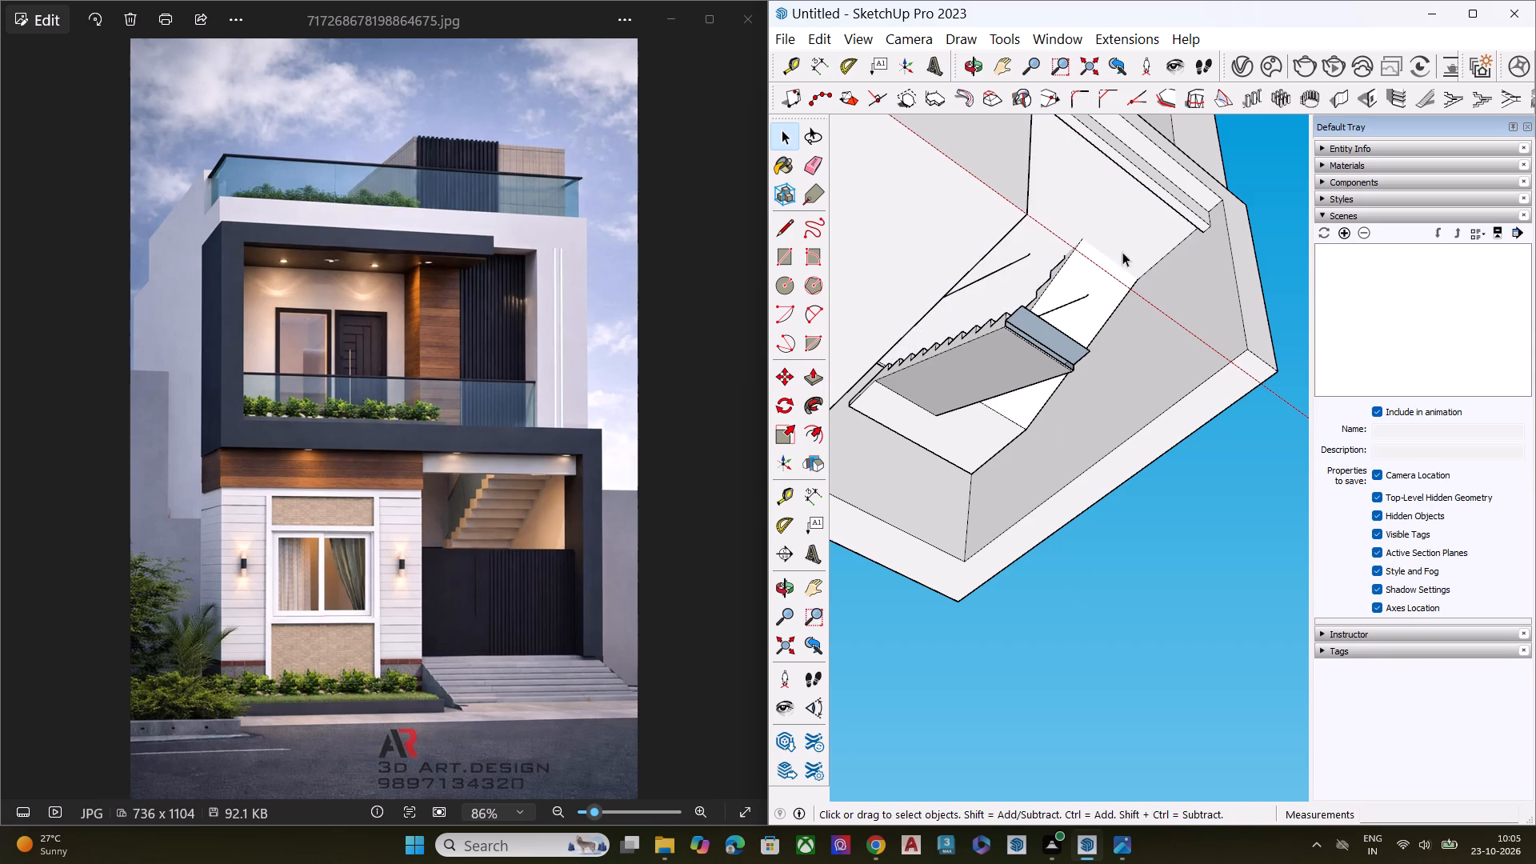
# Push the parking bay's ceiling face up another 11" and clear the selection.
pyautogui.moveTo(1118, 315); pyautogui.dragTo(1104, 662, button='middle')
pyautogui.moveTo(1086, 494); pyautogui.dragTo(893, 516, button='middle')
pyautogui.moveTo(1034, 483); pyautogui.dragTo(1025, 482, button='middle')
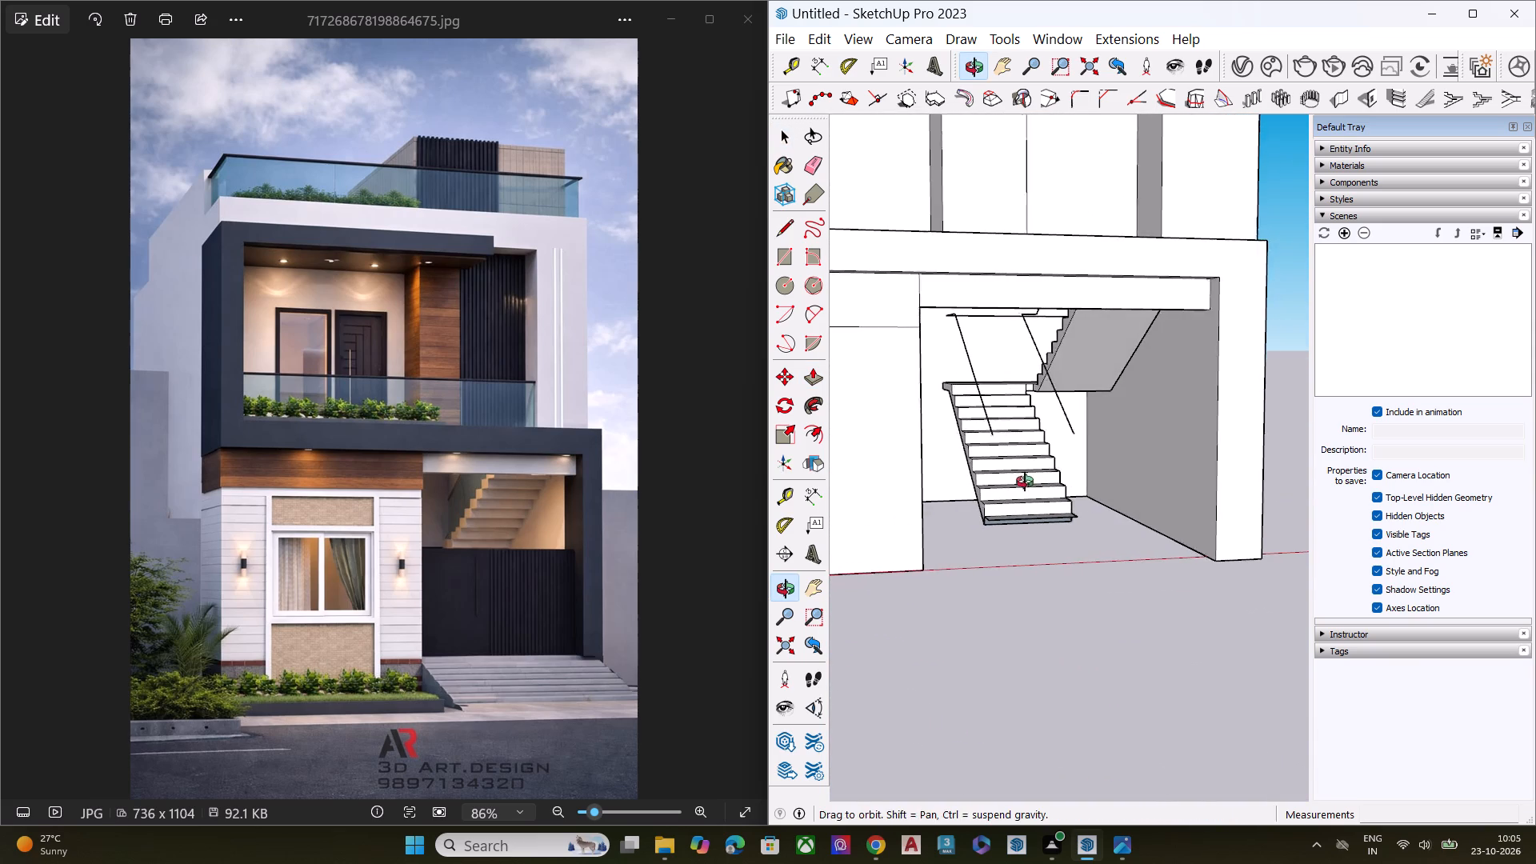
pyautogui.moveTo(1025, 482); pyautogui.dragTo(918, 466, button='middle')
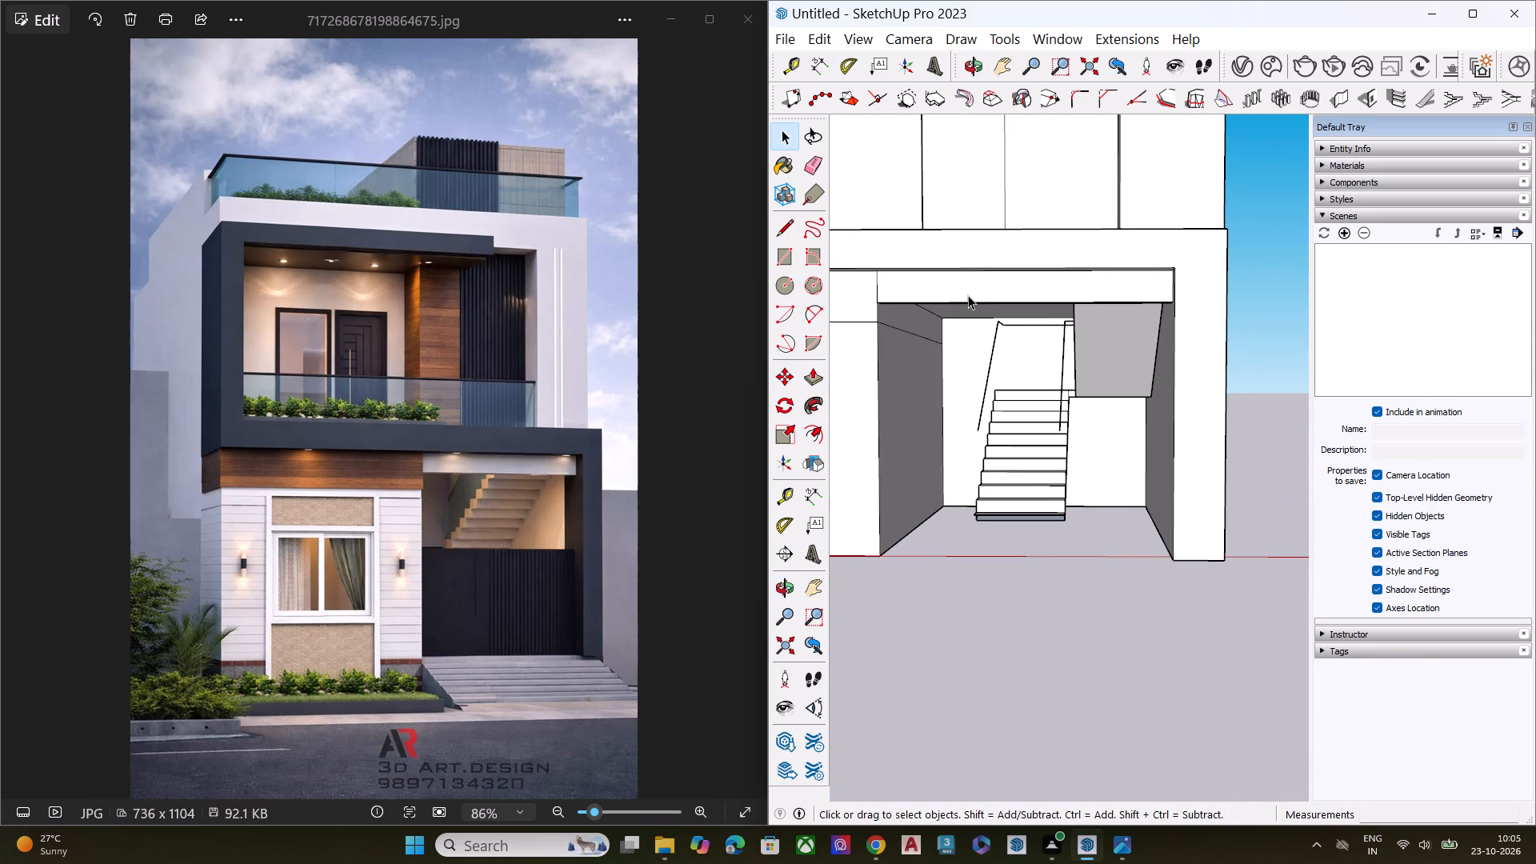
pyautogui.scroll(1, 969, 296)
pyautogui.moveTo(969, 296); pyautogui.dragTo(979, 145, button='middle')
pyautogui.click(989, 330)
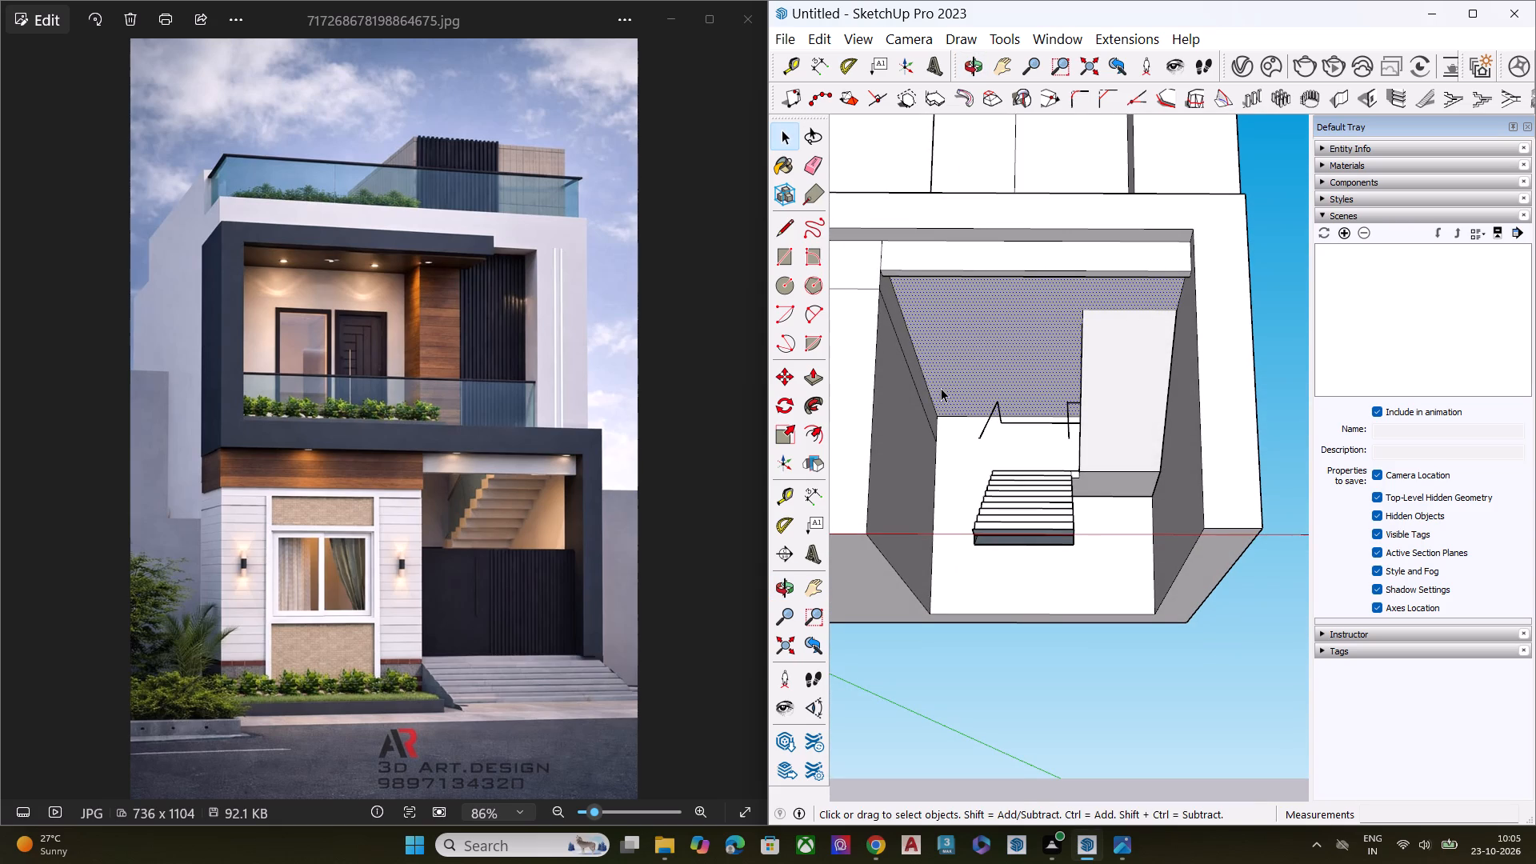
pyautogui.press('p')
pyautogui.click(1006, 352)
pyautogui.click(1010, 344)
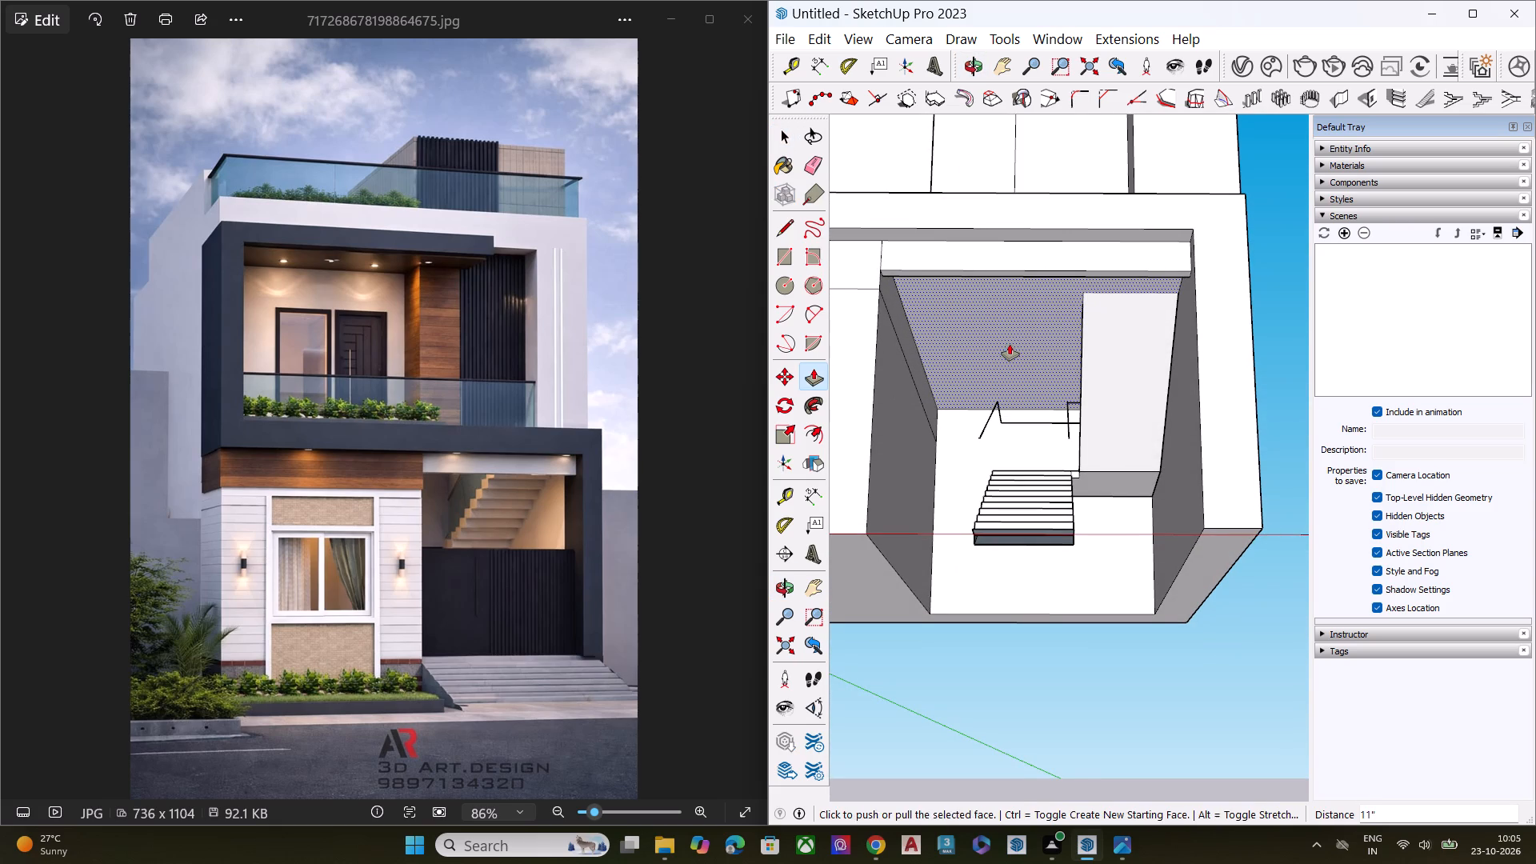
pyautogui.press('space')
pyautogui.click(1260, 290)
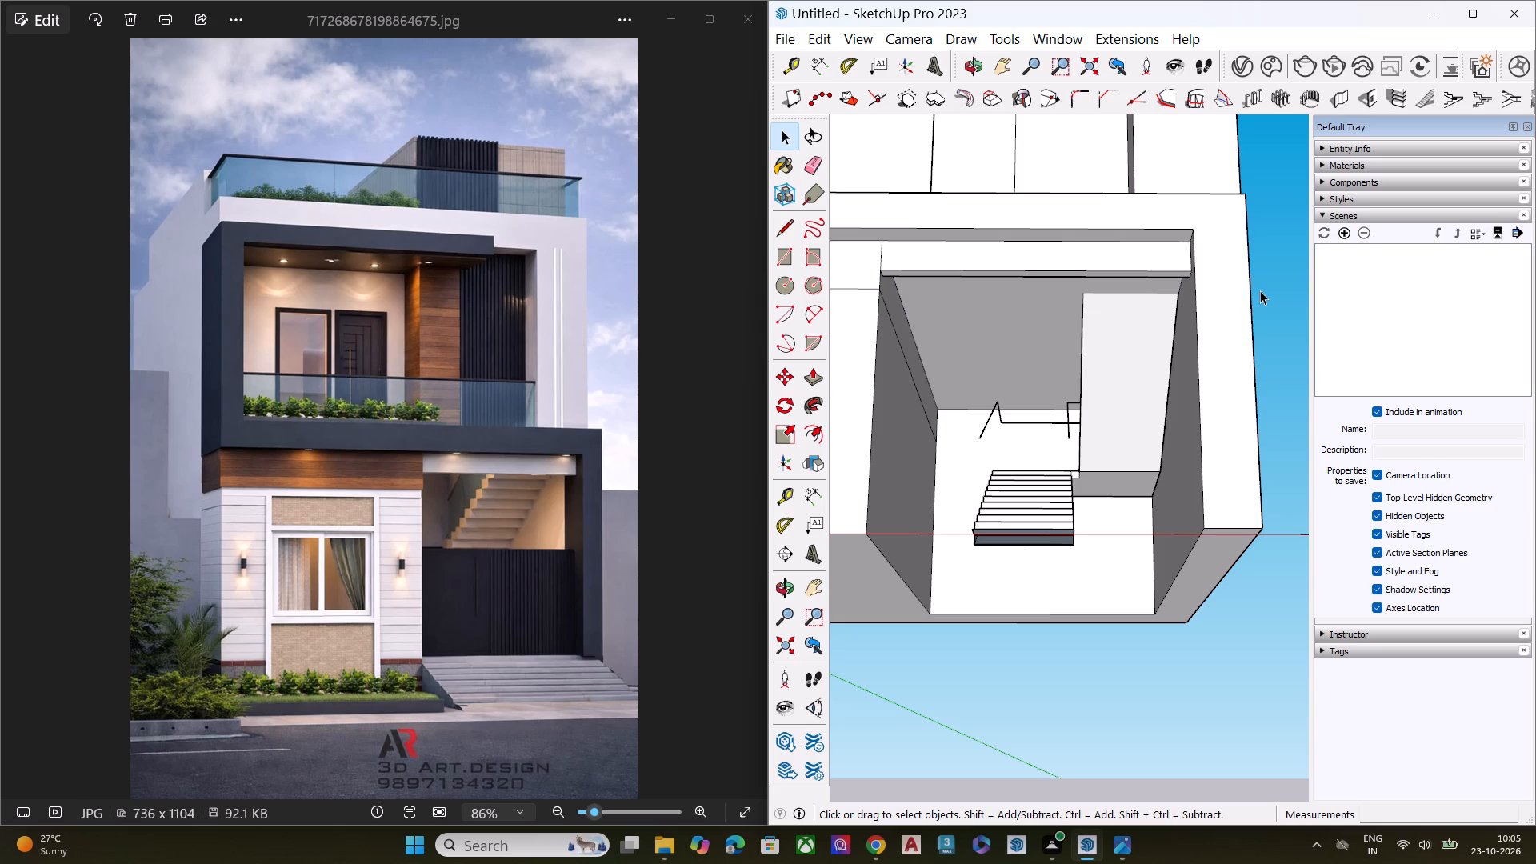
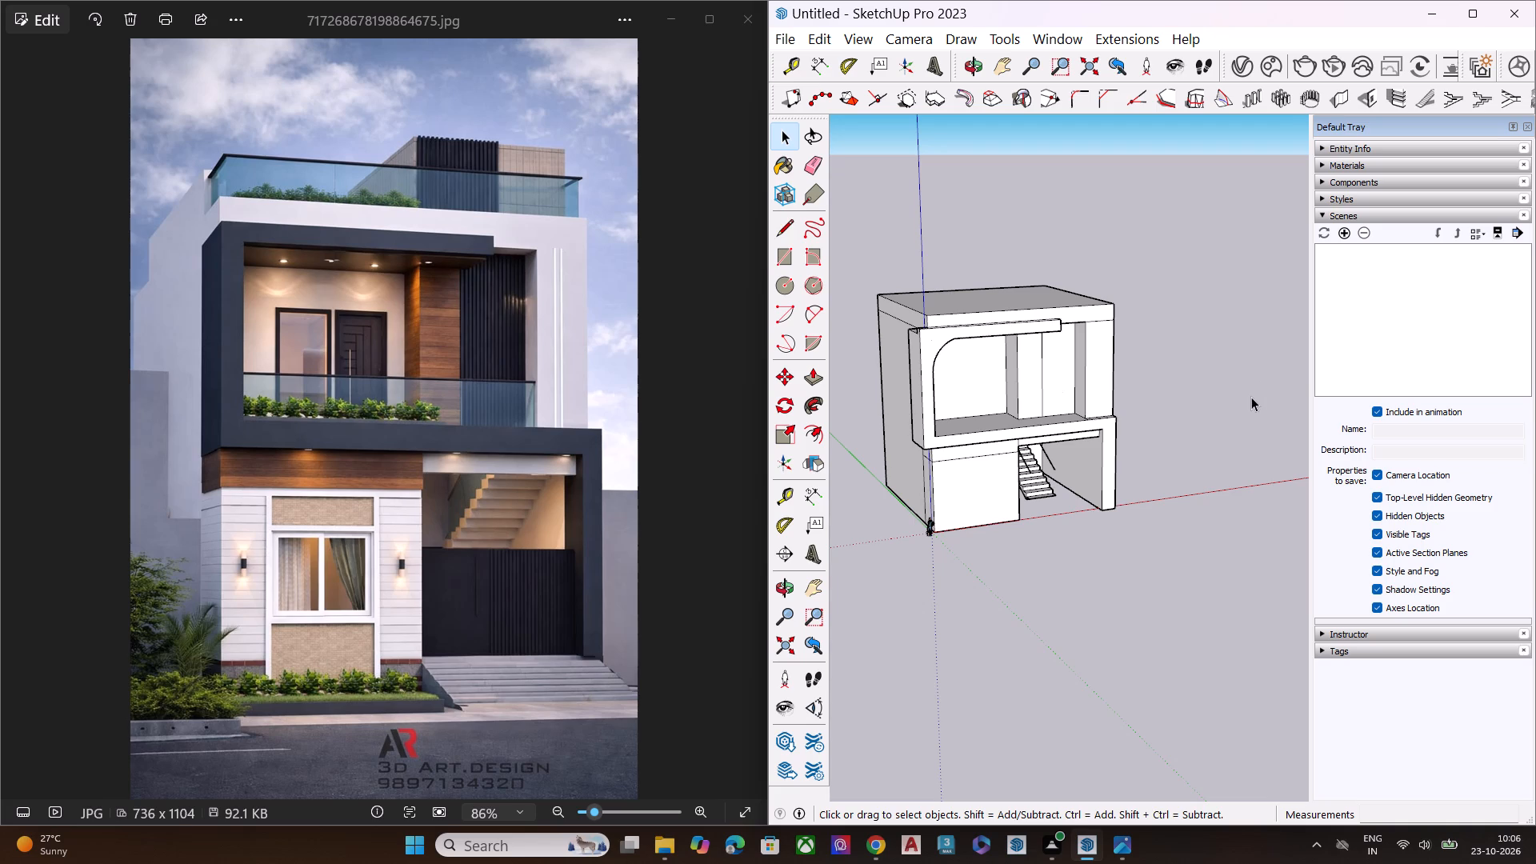
# Draw a vertical line about 1' 6" long at the notch's inner corner, where the roof slab meets the front frame's side projection.
pyautogui.scroll(-4, 957, 456)
pyautogui.moveTo(1003, 456); pyautogui.dragTo(1034, 407, button='middle')
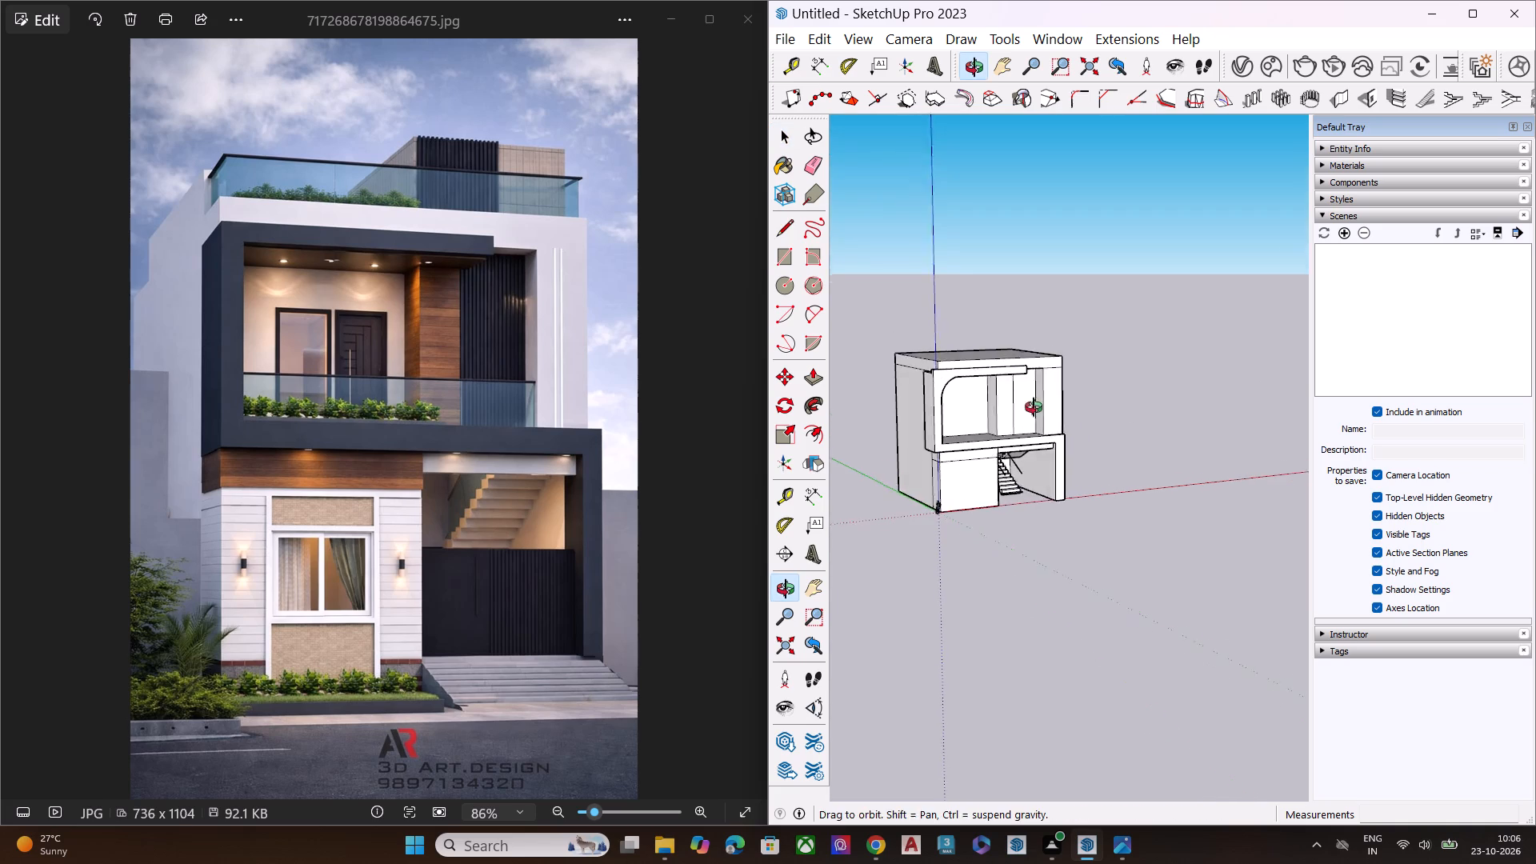
pyautogui.moveTo(1034, 407); pyautogui.dragTo(1038, 403, button='middle')
pyautogui.scroll(6, 1038, 403)
pyautogui.scroll(-1, 1026, 422)
pyautogui.scroll(2, 1026, 424)
pyautogui.scroll(-2, 1026, 426)
pyautogui.moveTo(966, 460); pyautogui.dragTo(1153, 617, button='middle')
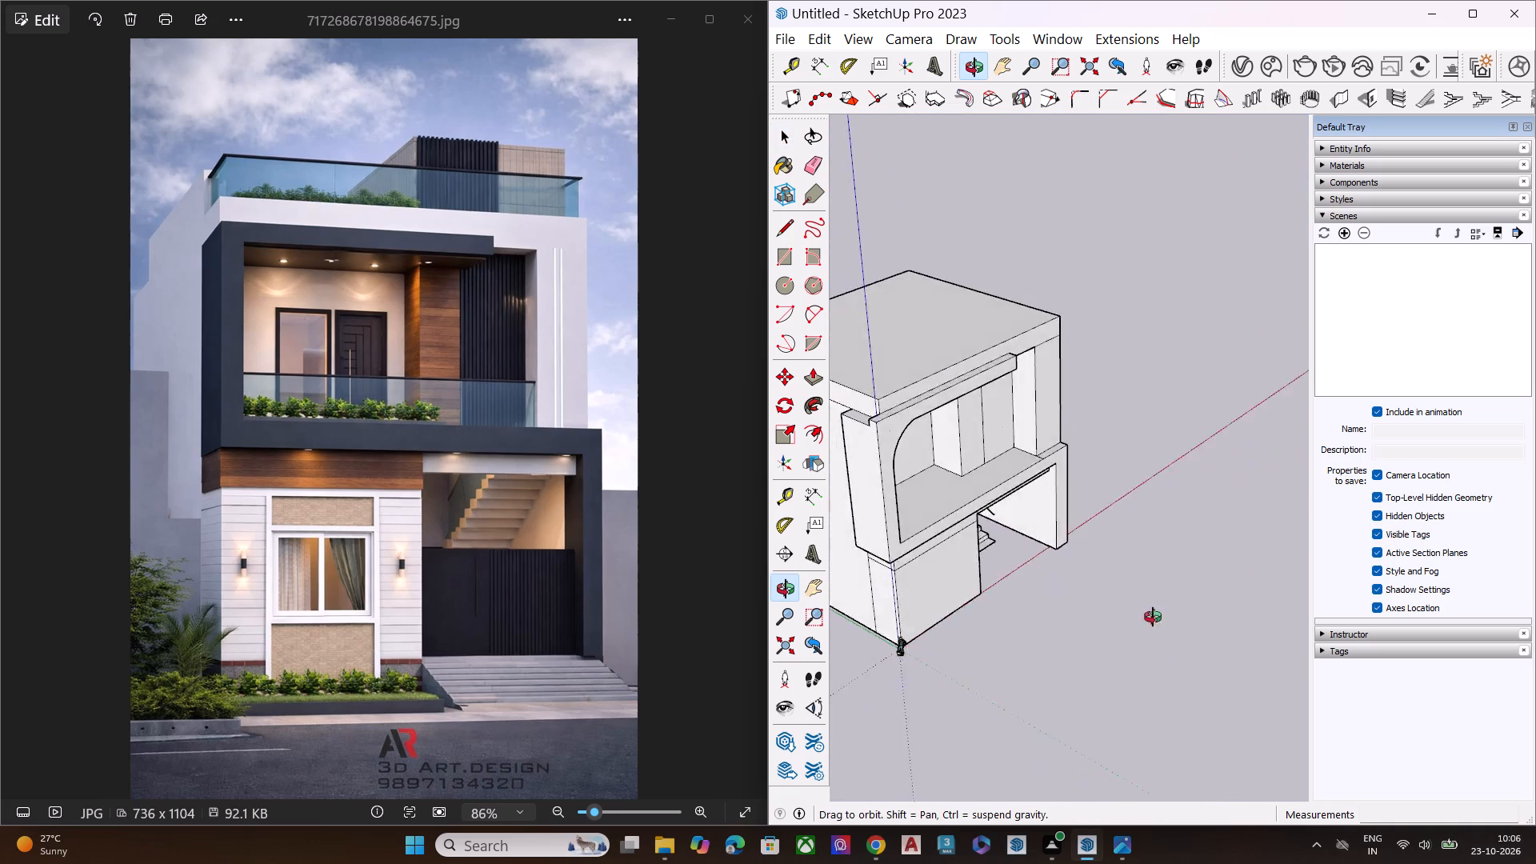
pyautogui.moveTo(1153, 617); pyautogui.dragTo(1270, 598, button='middle')
pyautogui.scroll(7, 958, 424)
pyautogui.moveTo(866, 432); pyautogui.dragTo(1186, 397, button='middle')
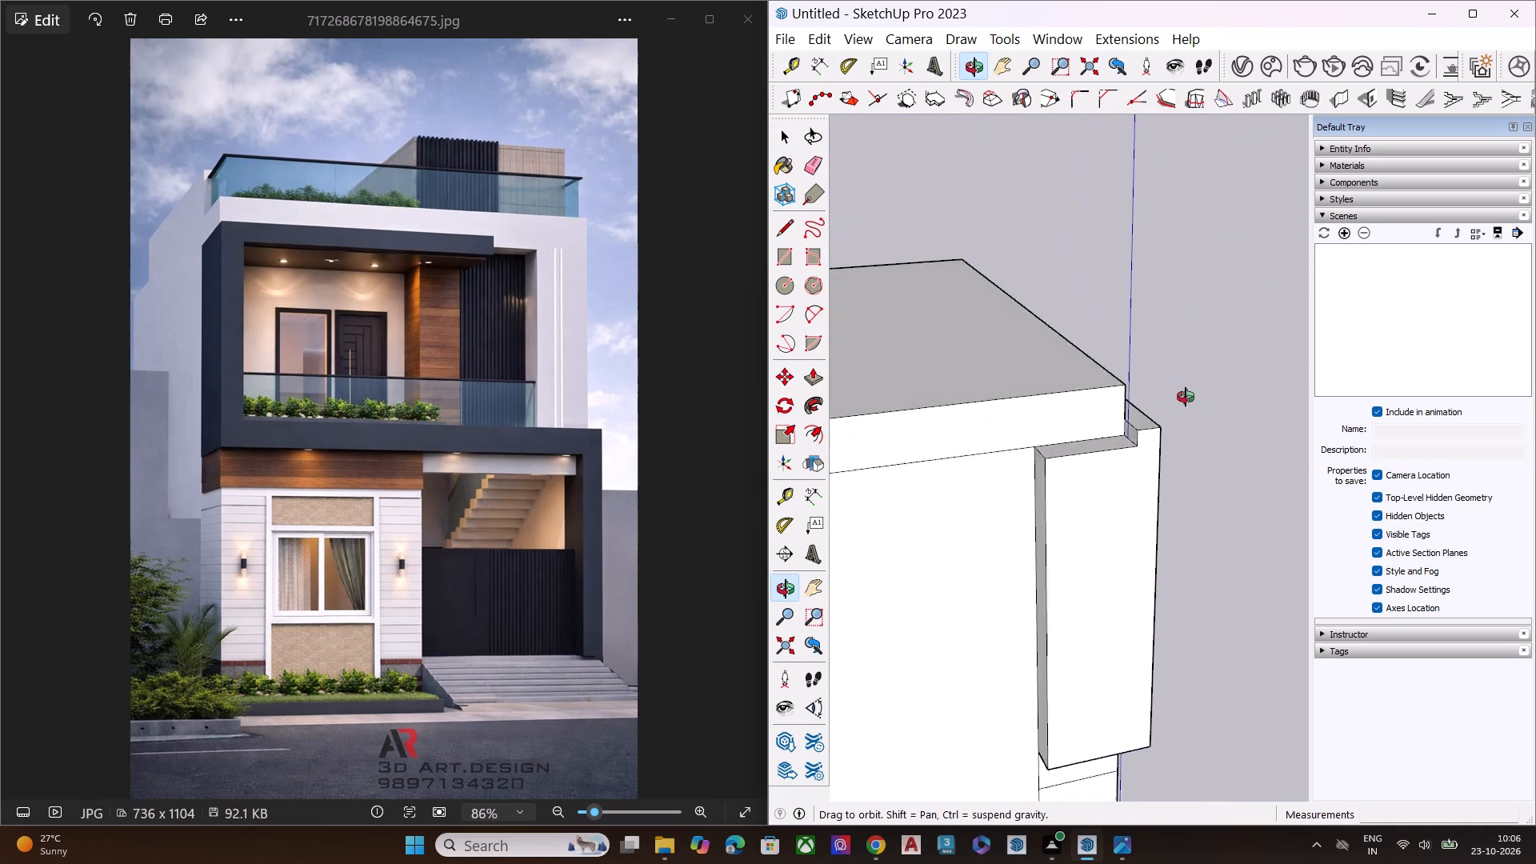
pyautogui.moveTo(1186, 397); pyautogui.dragTo(1189, 398, button='middle')
pyautogui.scroll(9, 1152, 422)
pyautogui.moveTo(1125, 482); pyautogui.dragTo(1226, 594, button='middle')
pyautogui.scroll(6, 1173, 521)
pyautogui.press('l')
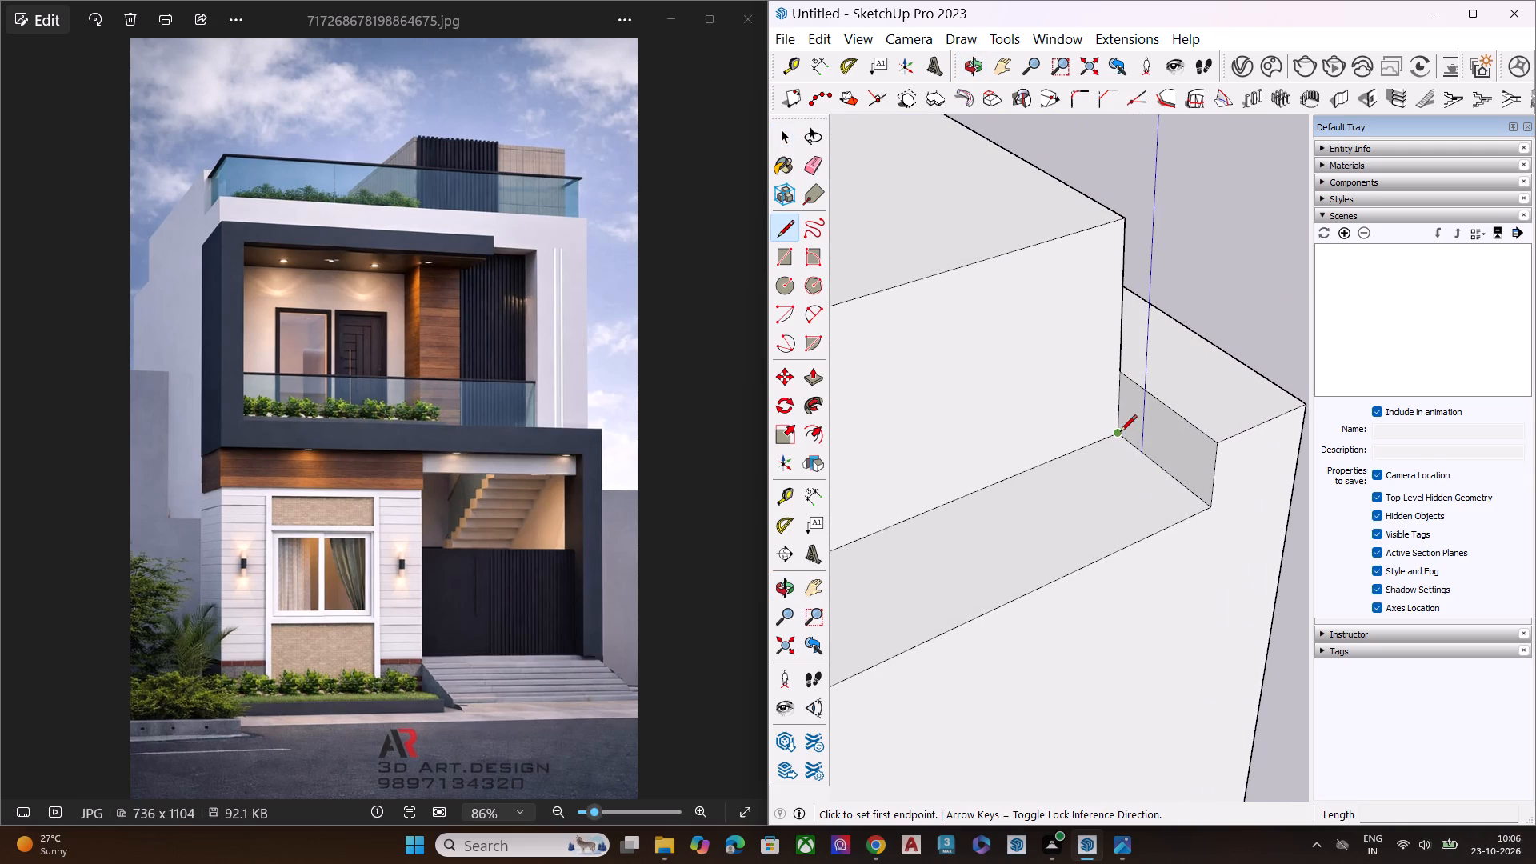
pyautogui.click(1120, 433)
pyautogui.click(1122, 372)
# Push the notch's end face back flush with the side projection's rear edge, filling the gap along its top.
pyautogui.press('space')
pyautogui.click(1156, 414)
pyautogui.press('p')
pyautogui.click(1156, 414)
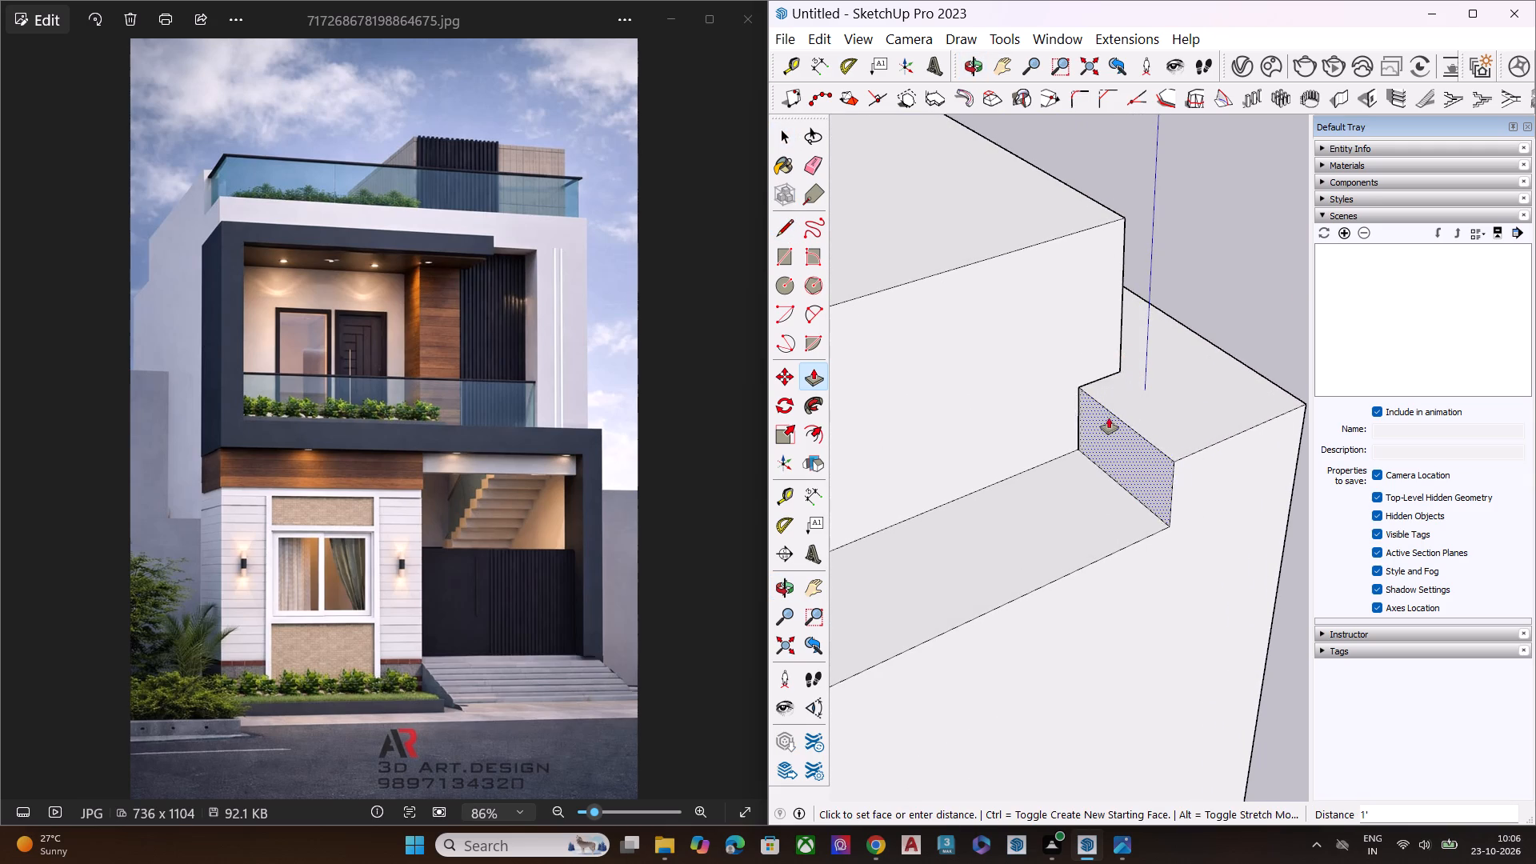
pyautogui.scroll(-7, 1115, 434)
pyautogui.click(964, 578)
pyautogui.press('space')
# Erase the leftover edge below the filled block on the rear face of the front frame's side projection.
pyautogui.scroll(-1, 1011, 570)
pyautogui.moveTo(1006, 536); pyautogui.dragTo(1042, 428, button='middle')
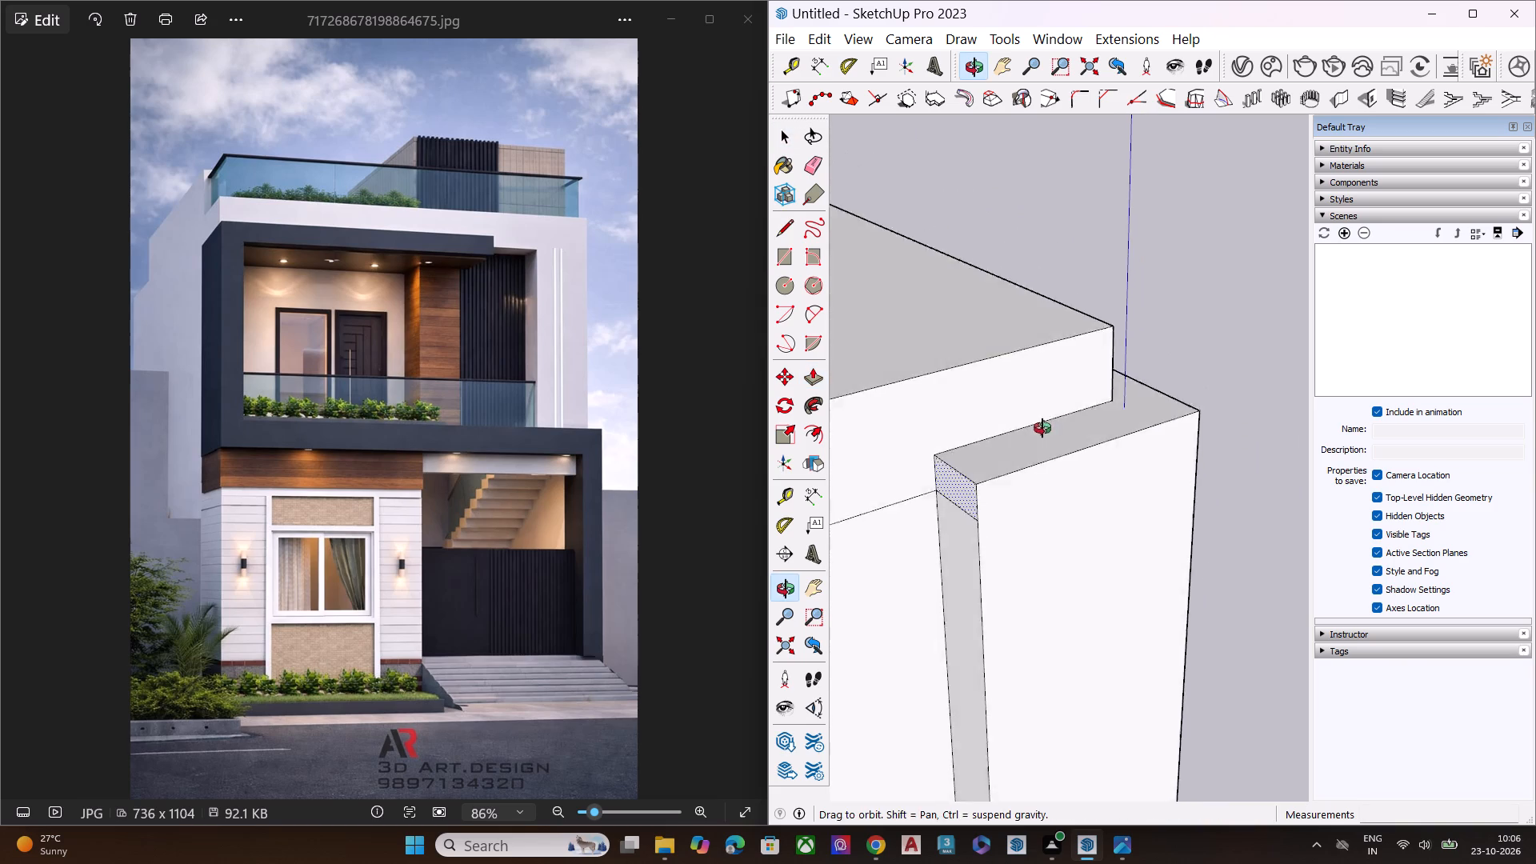
pyautogui.moveTo(1042, 428); pyautogui.dragTo(1069, 395, button='middle')
pyautogui.scroll(4, 1019, 433)
pyautogui.scroll(-1, 1017, 435)
pyautogui.scroll(4, 1017, 436)
pyautogui.press('w')
pyautogui.press('e')
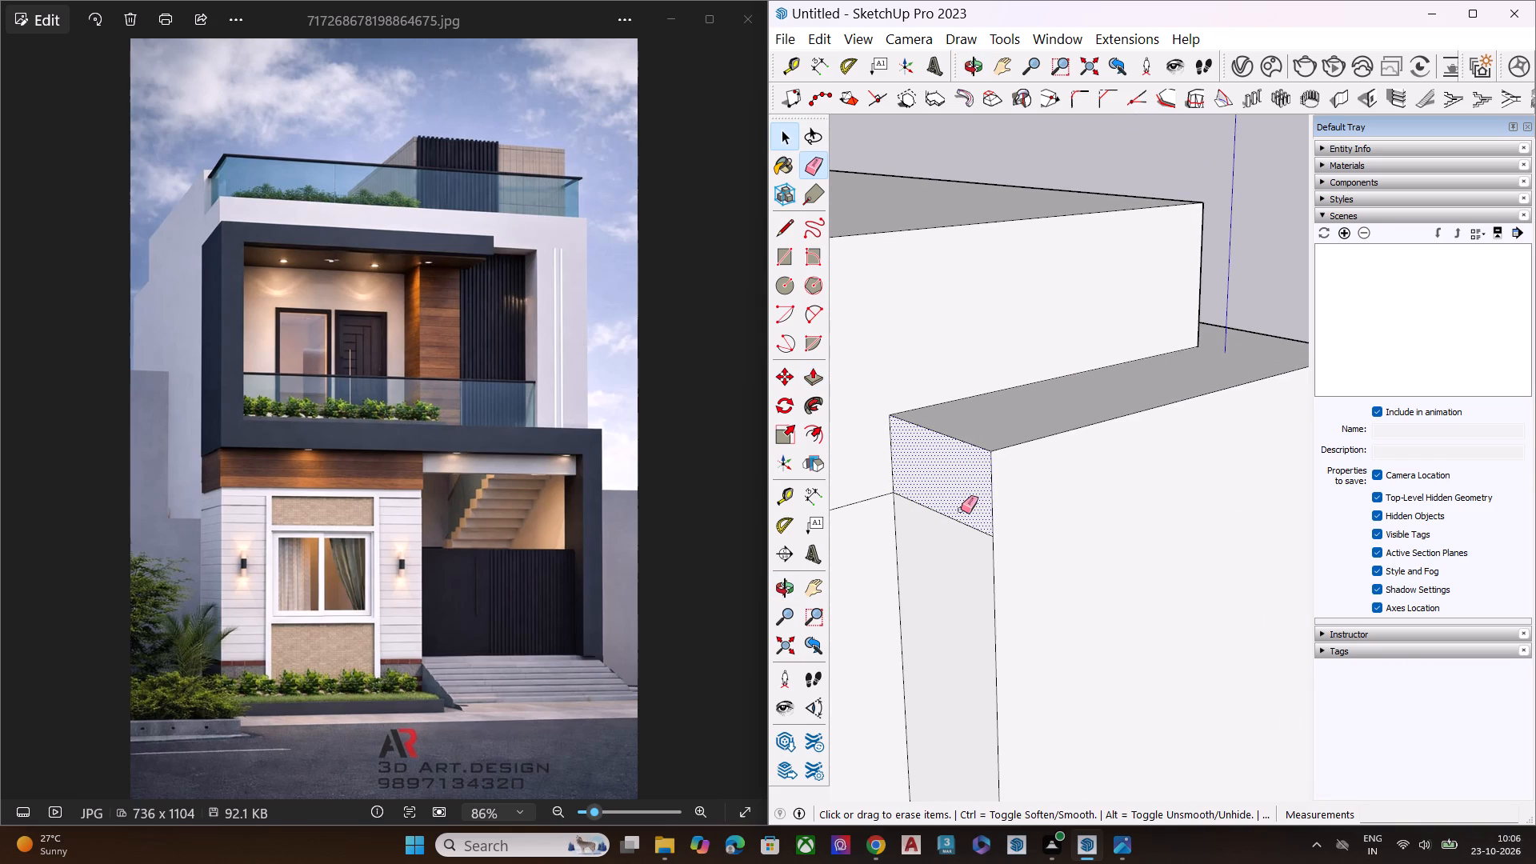
pyautogui.click(958, 522)
pyautogui.press('space')
# Examine the front elevation from several angles, checking the upper-floor frame, the balcony recess and the staircase in the parking bay.
pyautogui.scroll(-3, 954, 443)
pyautogui.scroll(1, 948, 445)
pyautogui.scroll(-1, 947, 446)
pyautogui.scroll(1, 946, 446)
pyautogui.scroll(-3, 942, 449)
pyautogui.moveTo(1121, 465); pyautogui.dragTo(756, 469, button='middle')
pyautogui.moveTo(973, 474); pyautogui.dragTo(661, 453, button='middle')
pyautogui.scroll(-2, 914, 400)
pyautogui.scroll(1, 913, 401)
pyautogui.scroll(-1, 913, 402)
pyautogui.moveTo(1057, 491); pyautogui.dragTo(934, 470, button='middle')
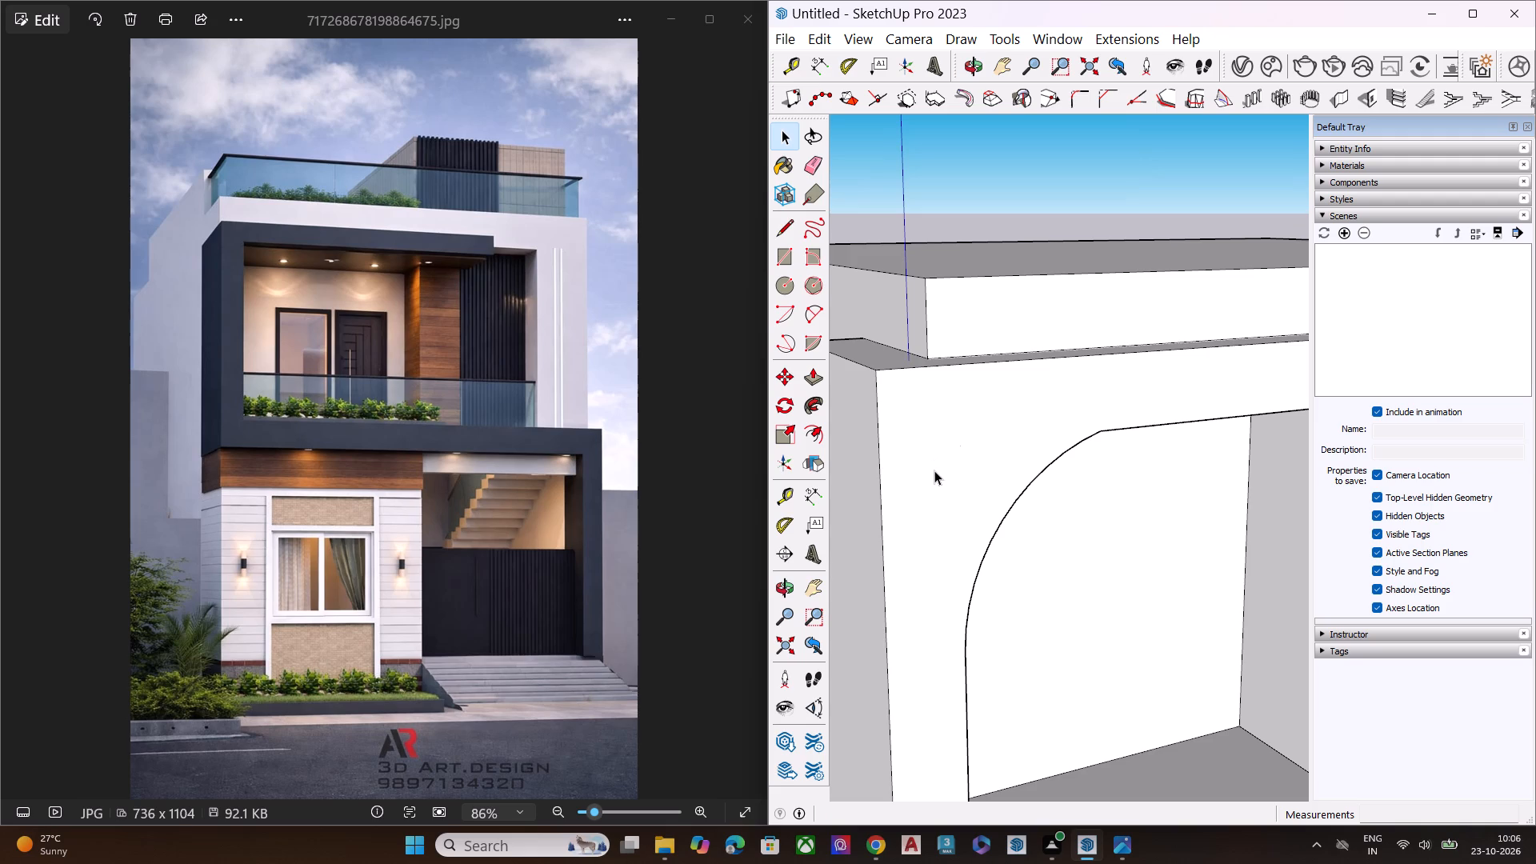
pyautogui.scroll(-8, 870, 394)
pyautogui.scroll(-12, 956, 386)
pyautogui.moveTo(1057, 437); pyautogui.dragTo(1000, 283, button='middle')
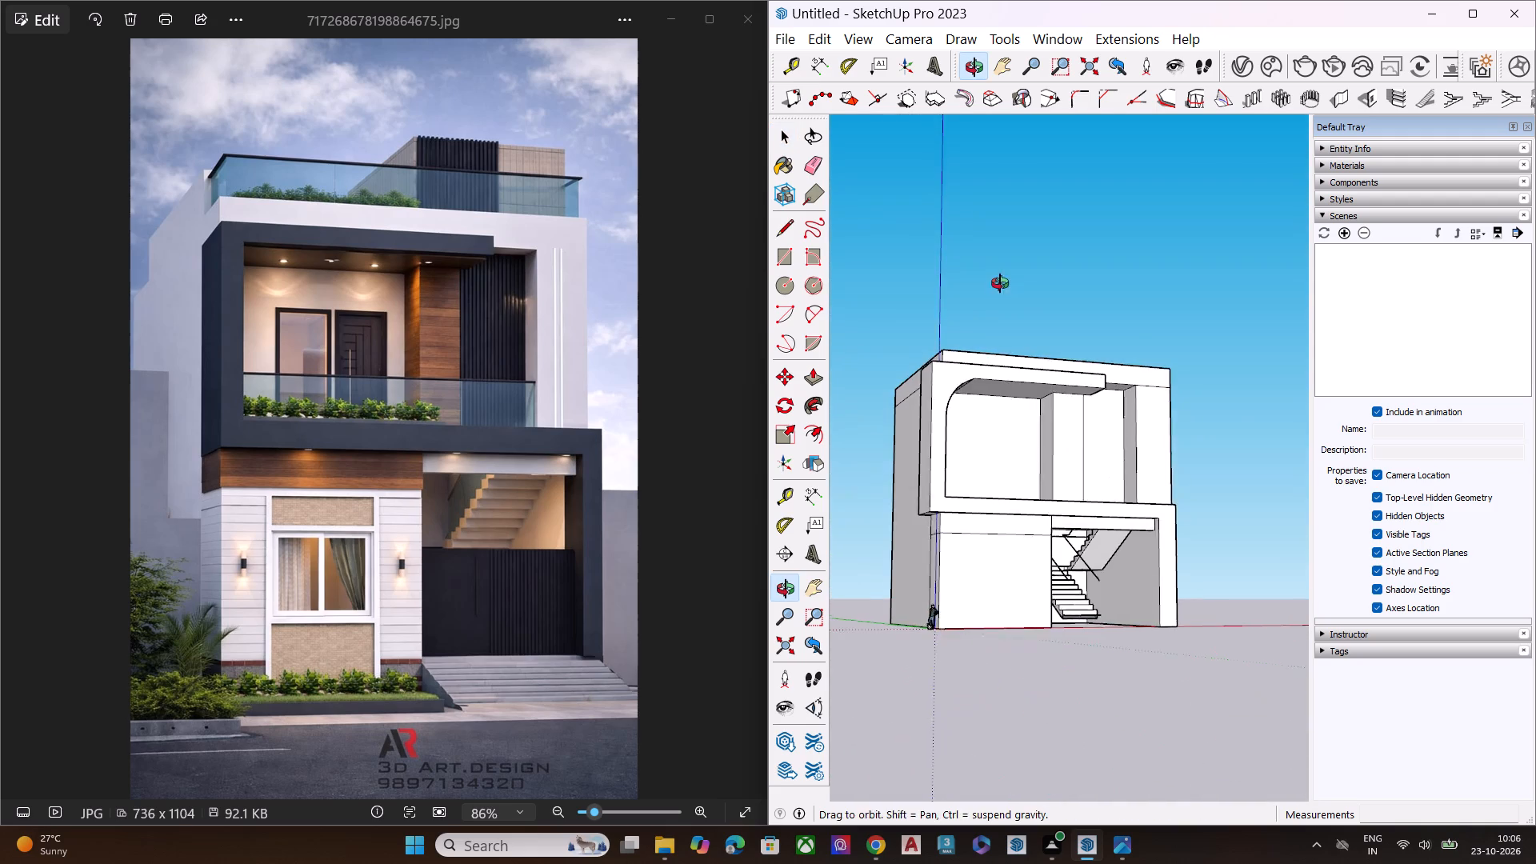
pyautogui.moveTo(1000, 283); pyautogui.dragTo(999, 283, button='middle')
pyautogui.scroll(7, 1118, 537)
pyautogui.scroll(-3, 1155, 512)
pyautogui.scroll(1, 1156, 515)
pyautogui.scroll(-1, 1156, 515)
pyautogui.moveTo(1138, 544); pyautogui.dragTo(1050, 694, button='middle')
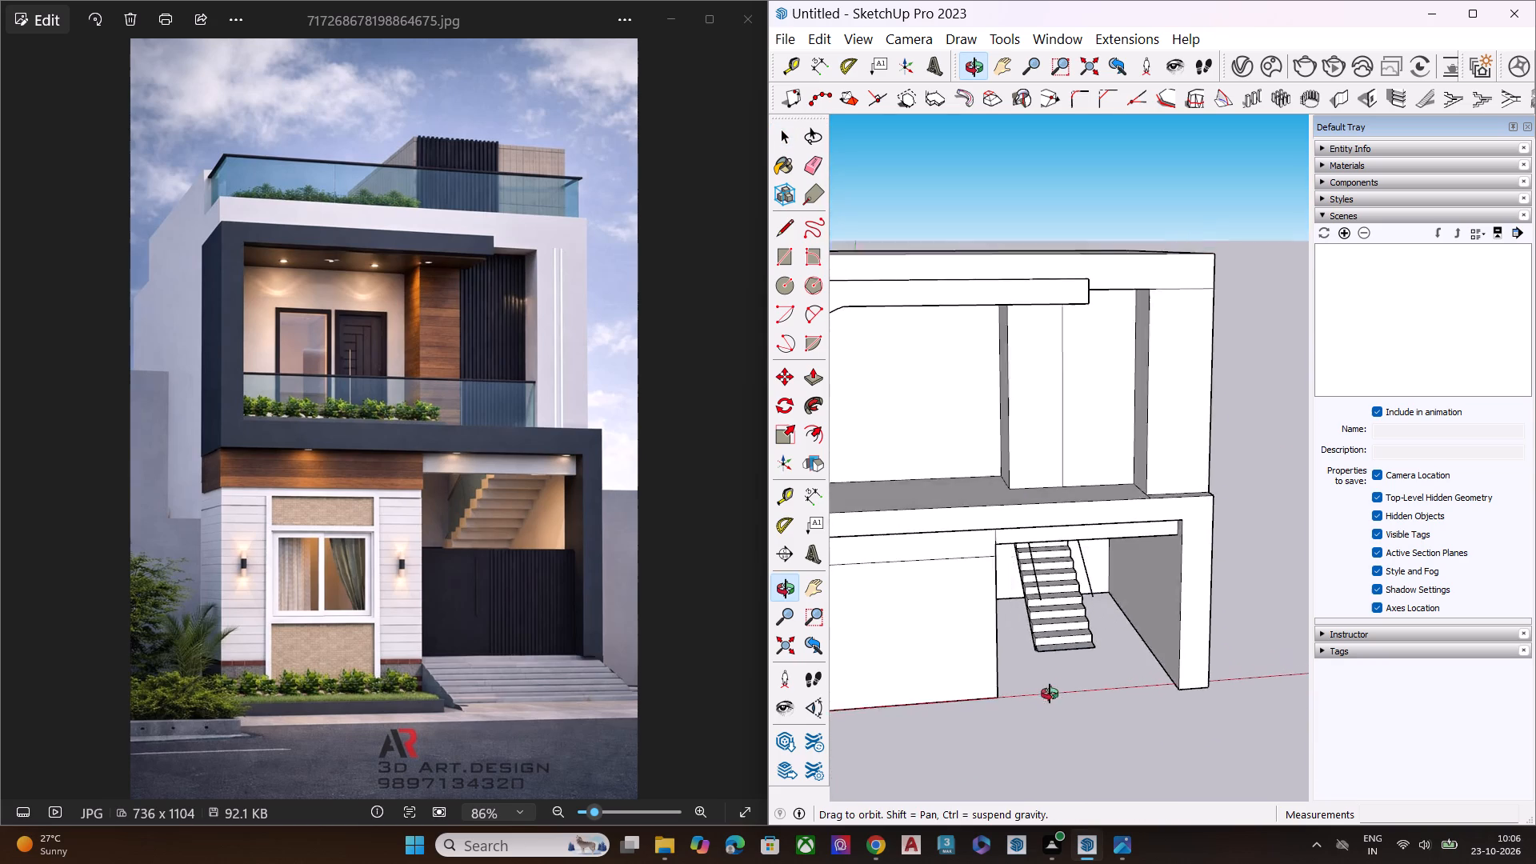
pyautogui.moveTo(1050, 694); pyautogui.dragTo(1030, 714, button='middle')
pyautogui.scroll(1, 926, 482)
pyautogui.scroll(-7, 1135, 490)
pyautogui.moveTo(1084, 574); pyautogui.dragTo(1048, 410, button='middle')
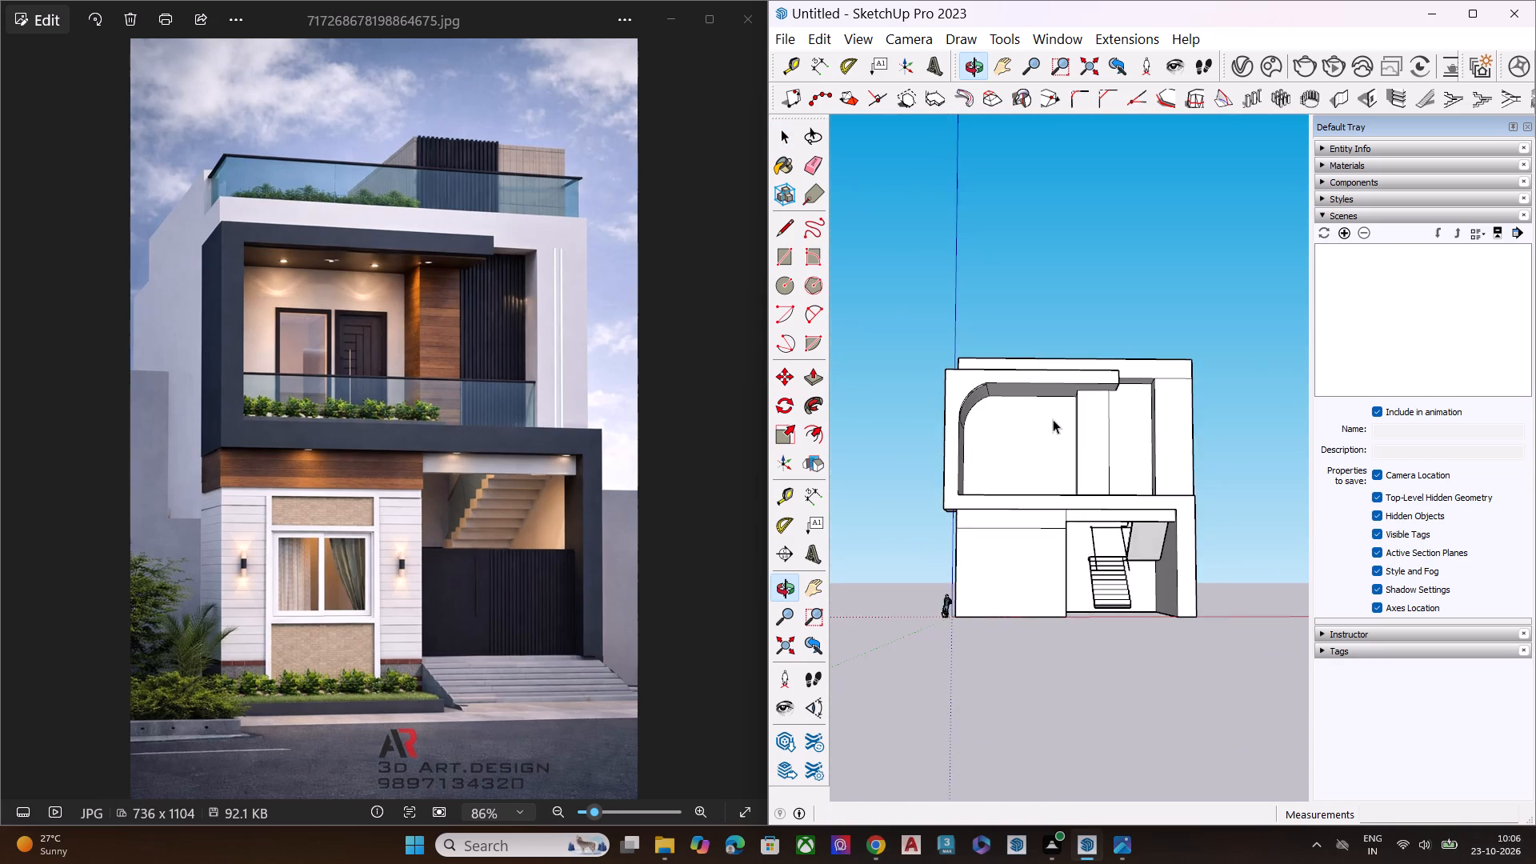
pyautogui.scroll(7, 1075, 428)
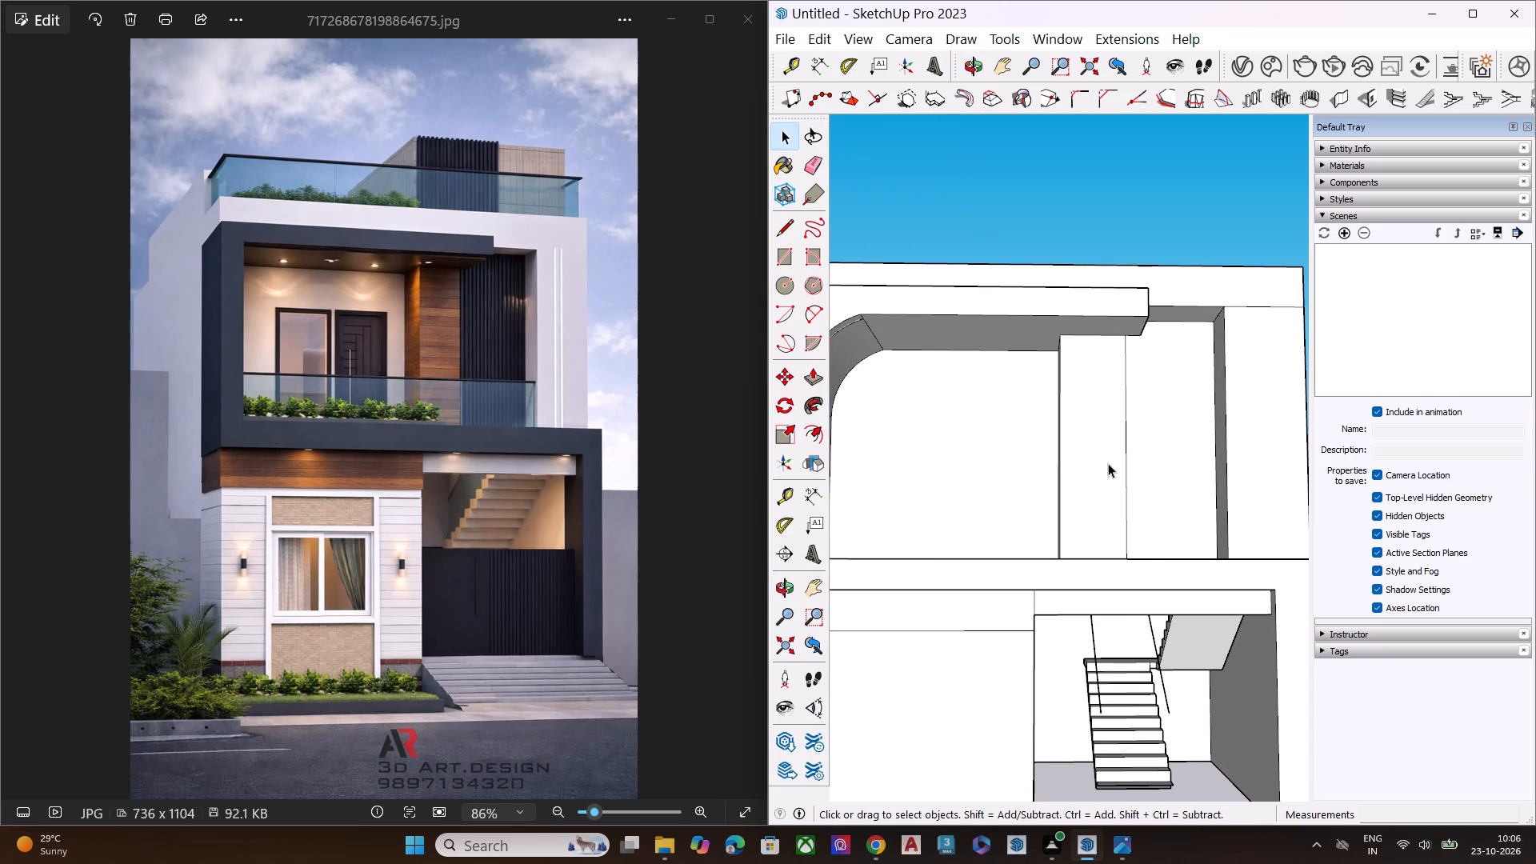
pyautogui.scroll(-7, 1030, 388)
pyautogui.moveTo(1093, 483); pyautogui.dragTo(1110, 568, button='middle')
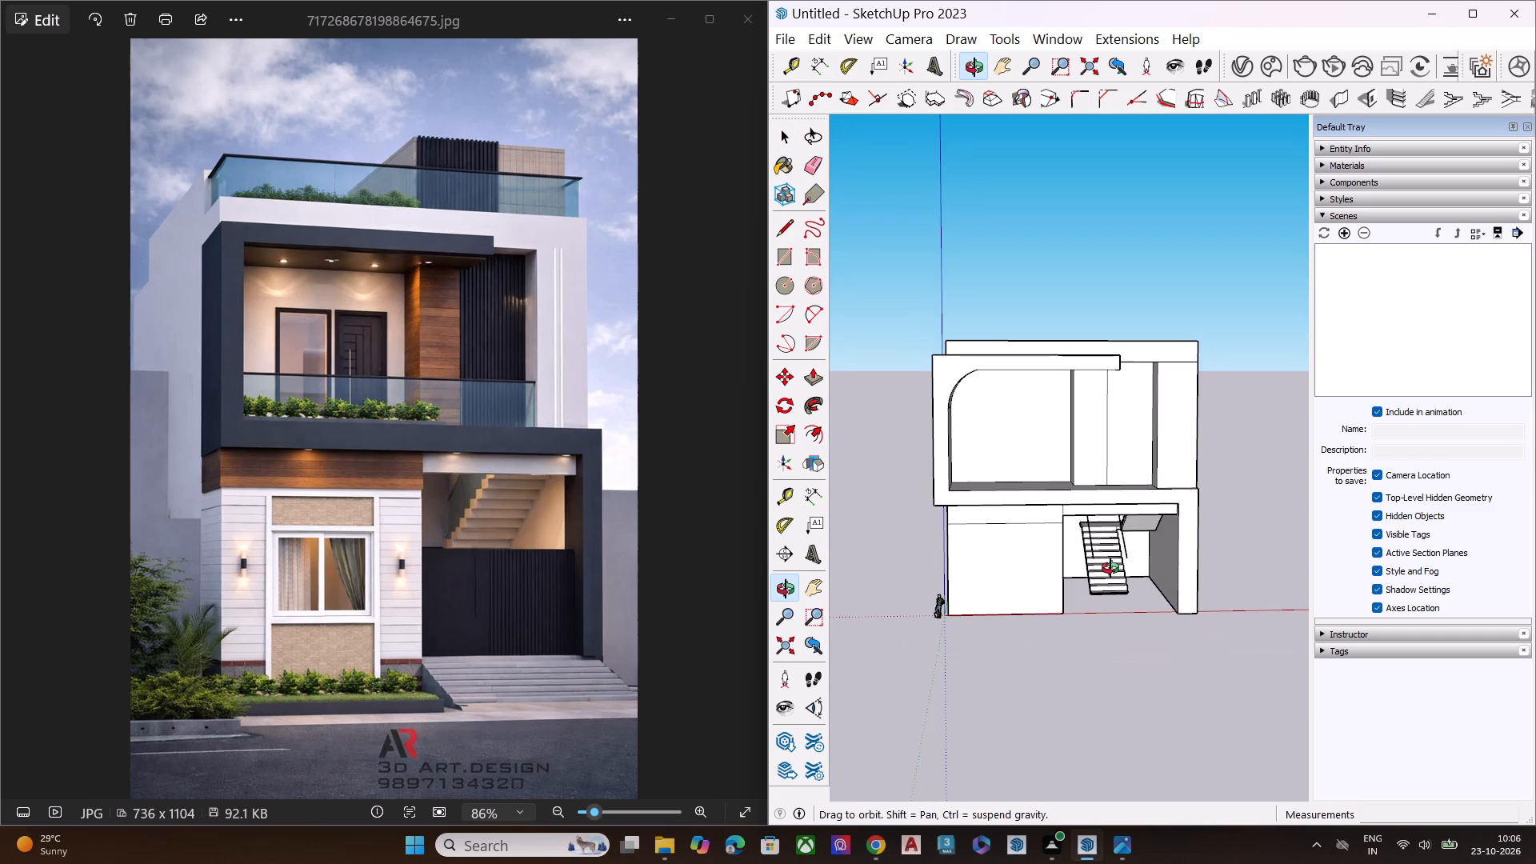
pyautogui.moveTo(1110, 568); pyautogui.dragTo(1082, 514, button='middle')
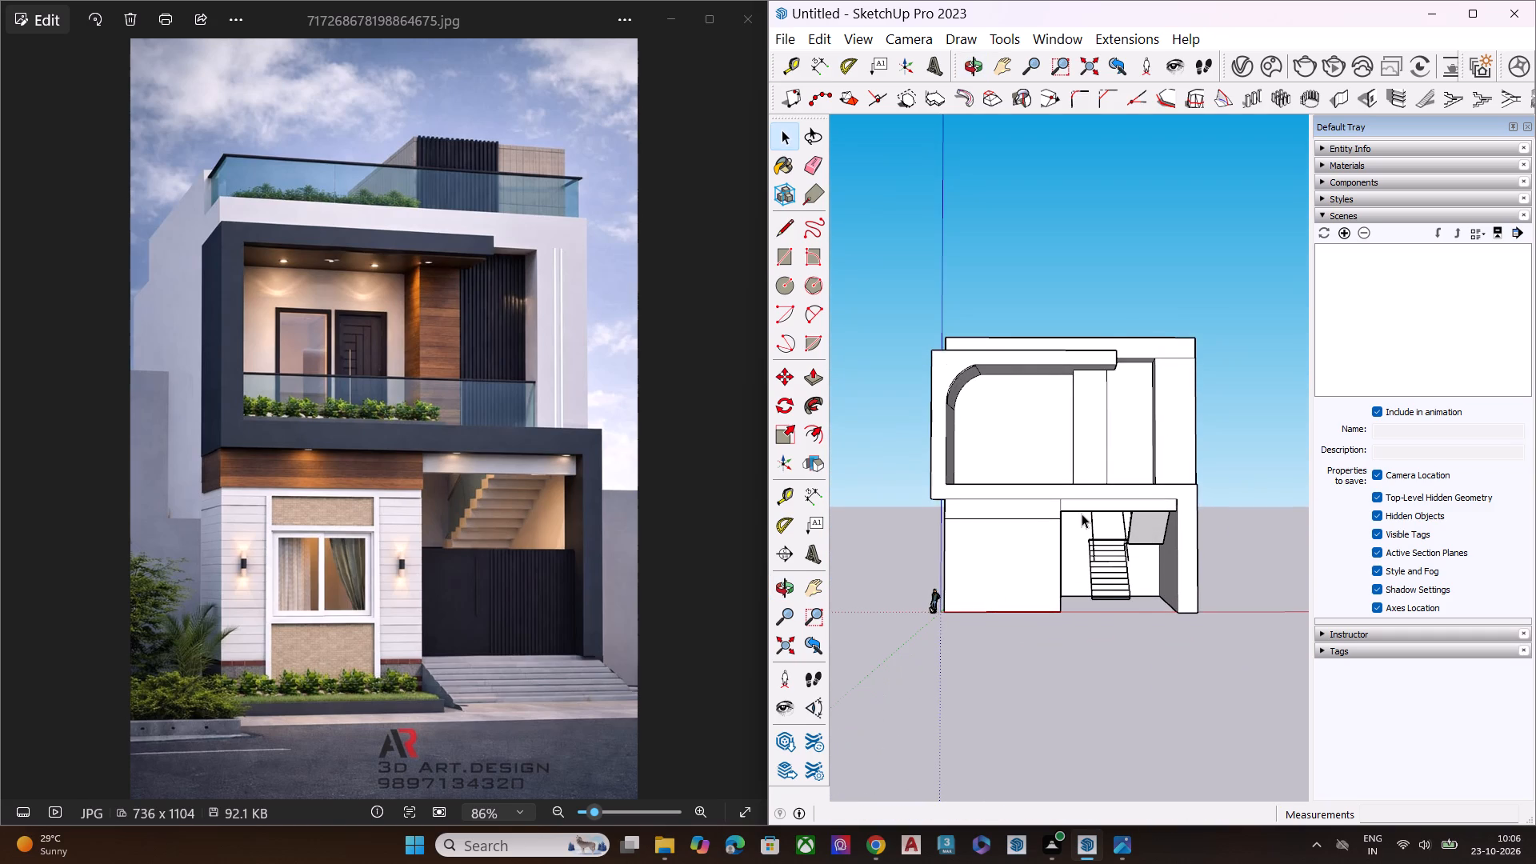
pyautogui.scroll(1, 1082, 514)
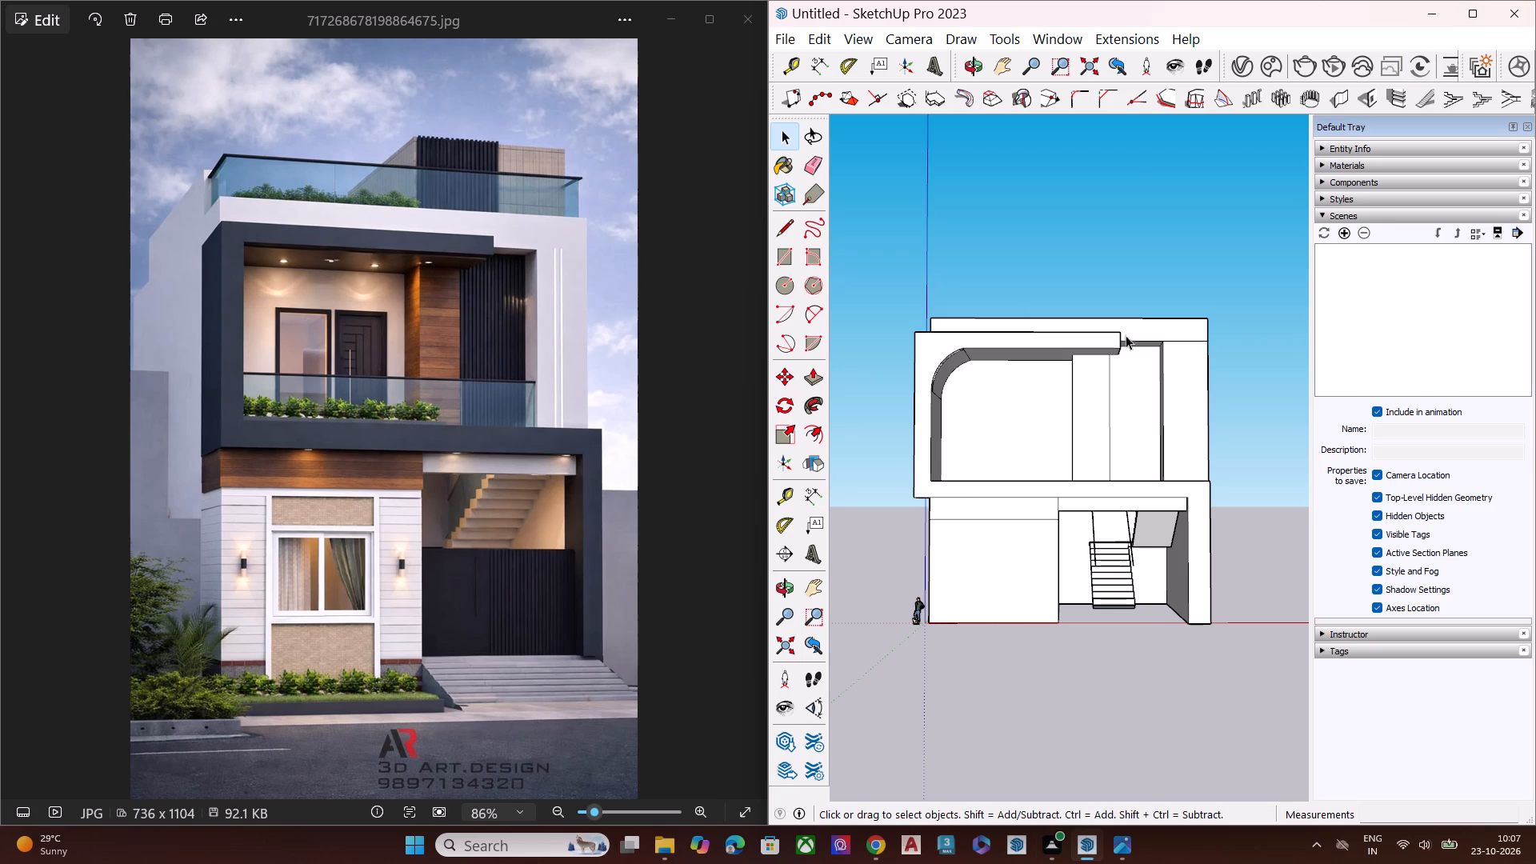
pyautogui.scroll(-7, 1022, 428)
pyautogui.moveTo(1091, 475); pyautogui.dragTo(1249, 510, button='middle')
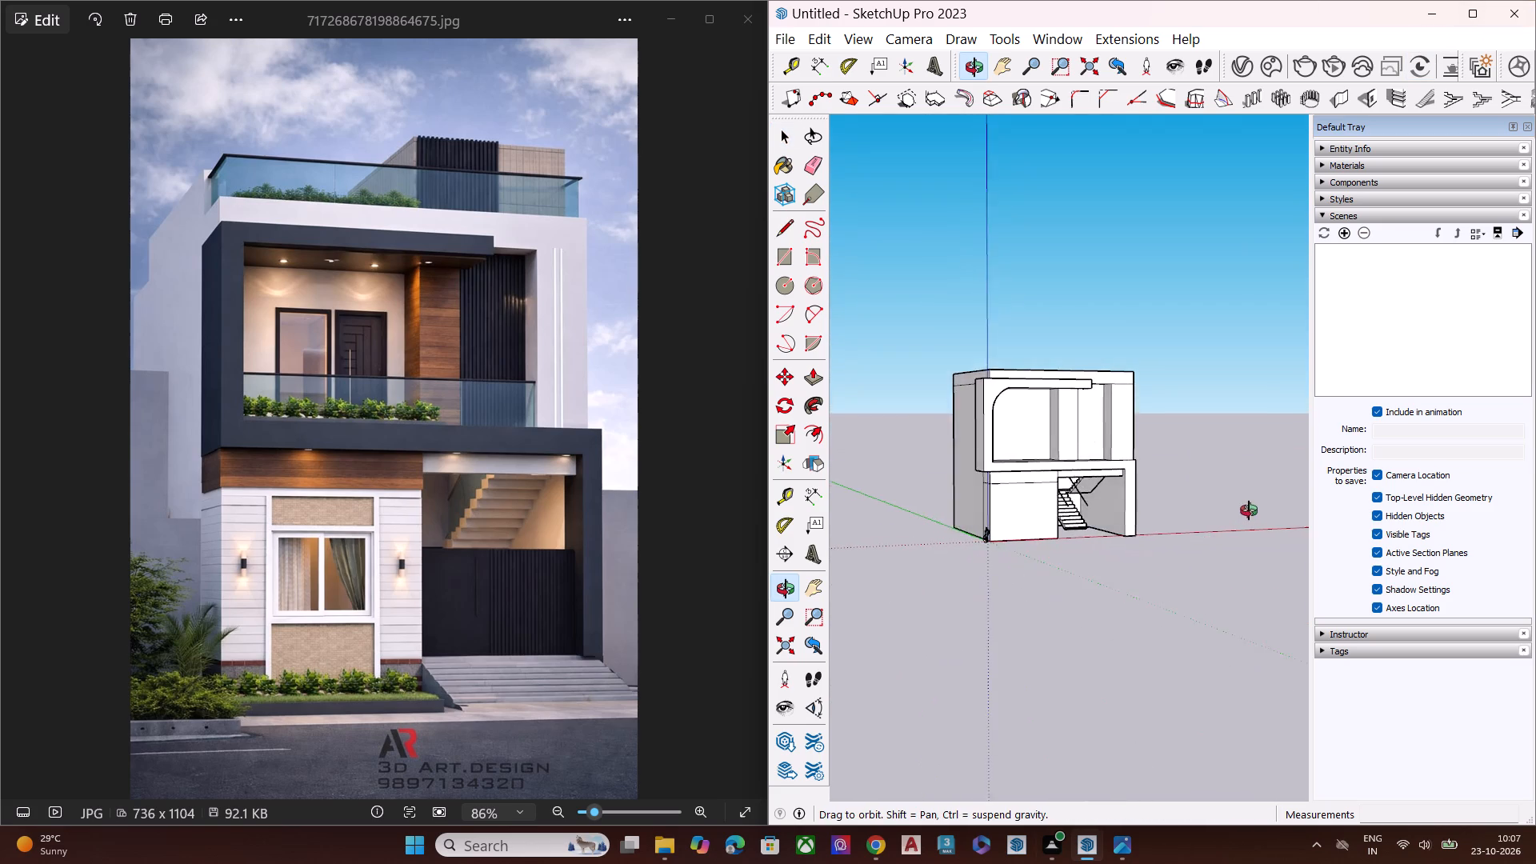
pyautogui.moveTo(1249, 510); pyautogui.dragTo(1266, 471, button='middle')
pyautogui.scroll(10, 1064, 476)
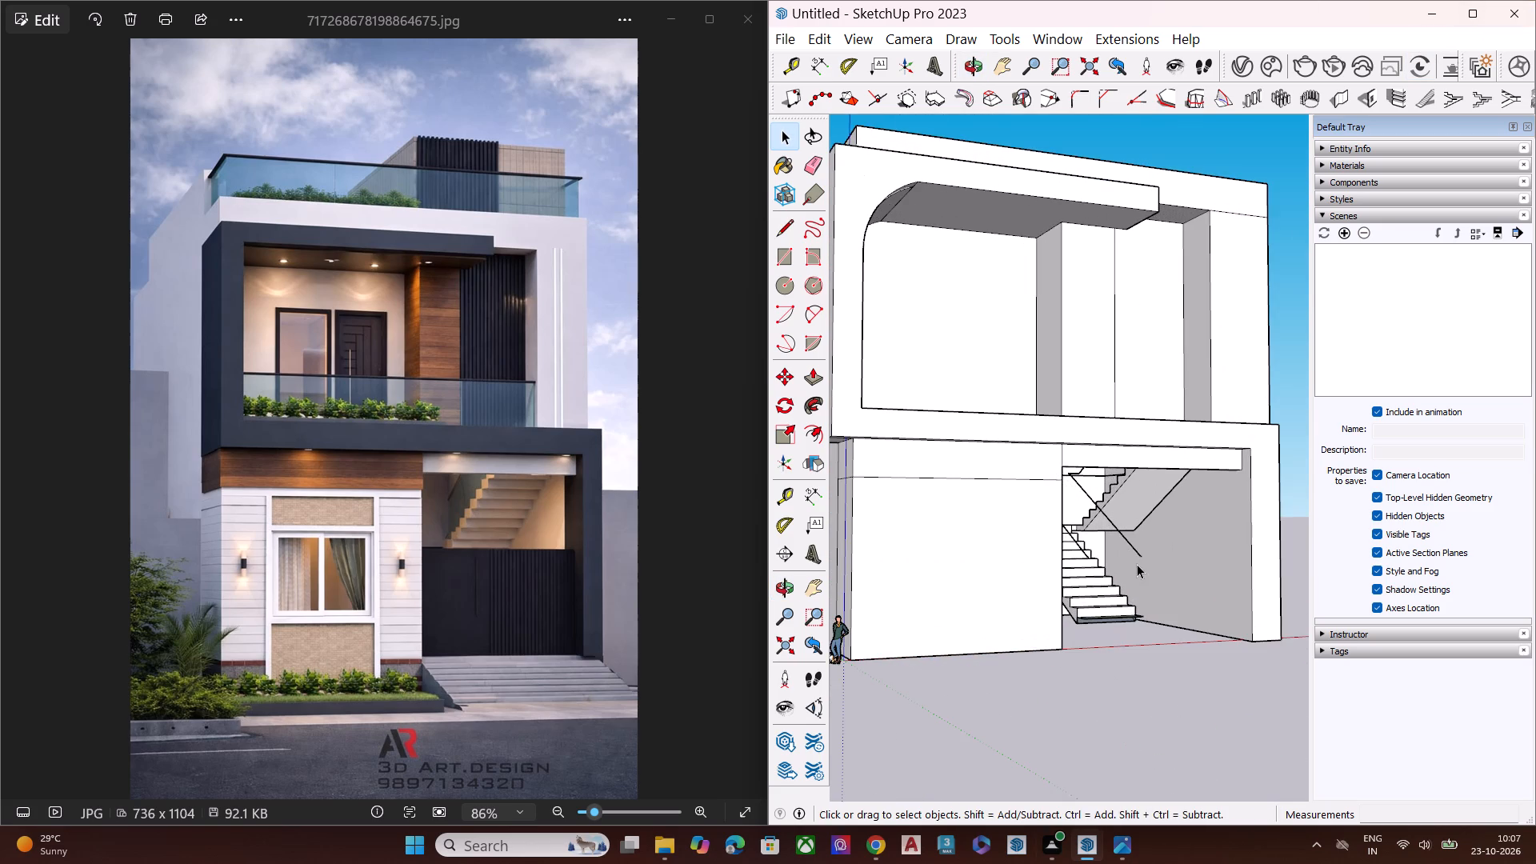
pyautogui.moveTo(1138, 564); pyautogui.dragTo(916, 598, button='middle')
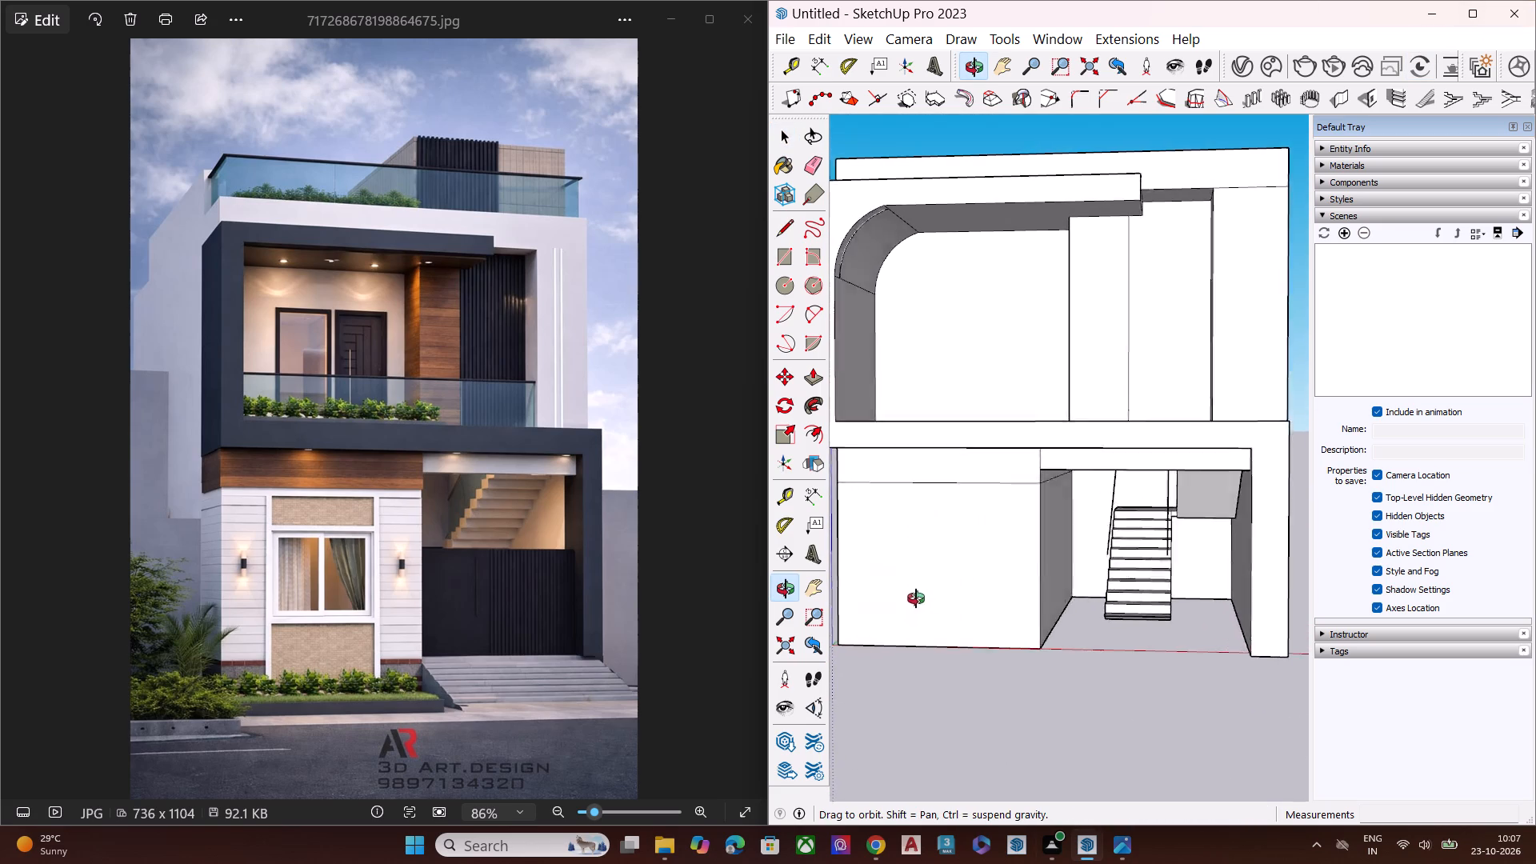
pyautogui.moveTo(916, 598); pyautogui.dragTo(905, 576, button='middle')
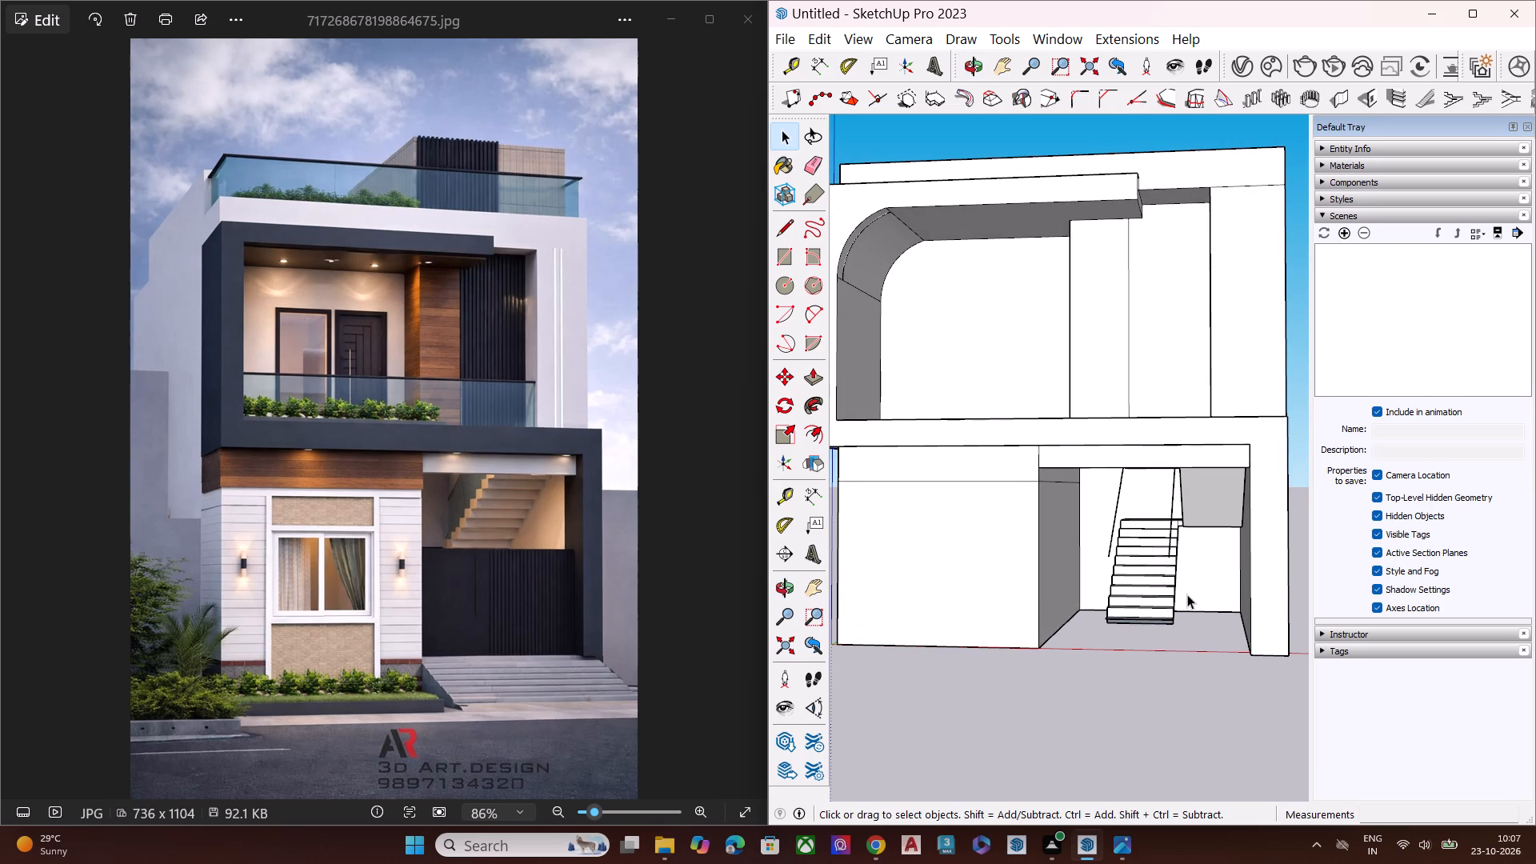
# Select the staircase and scale it along the red axis to about 1.40, widening it toward the parking bay's inner wall.
pyautogui.scroll(1, 1159, 599)
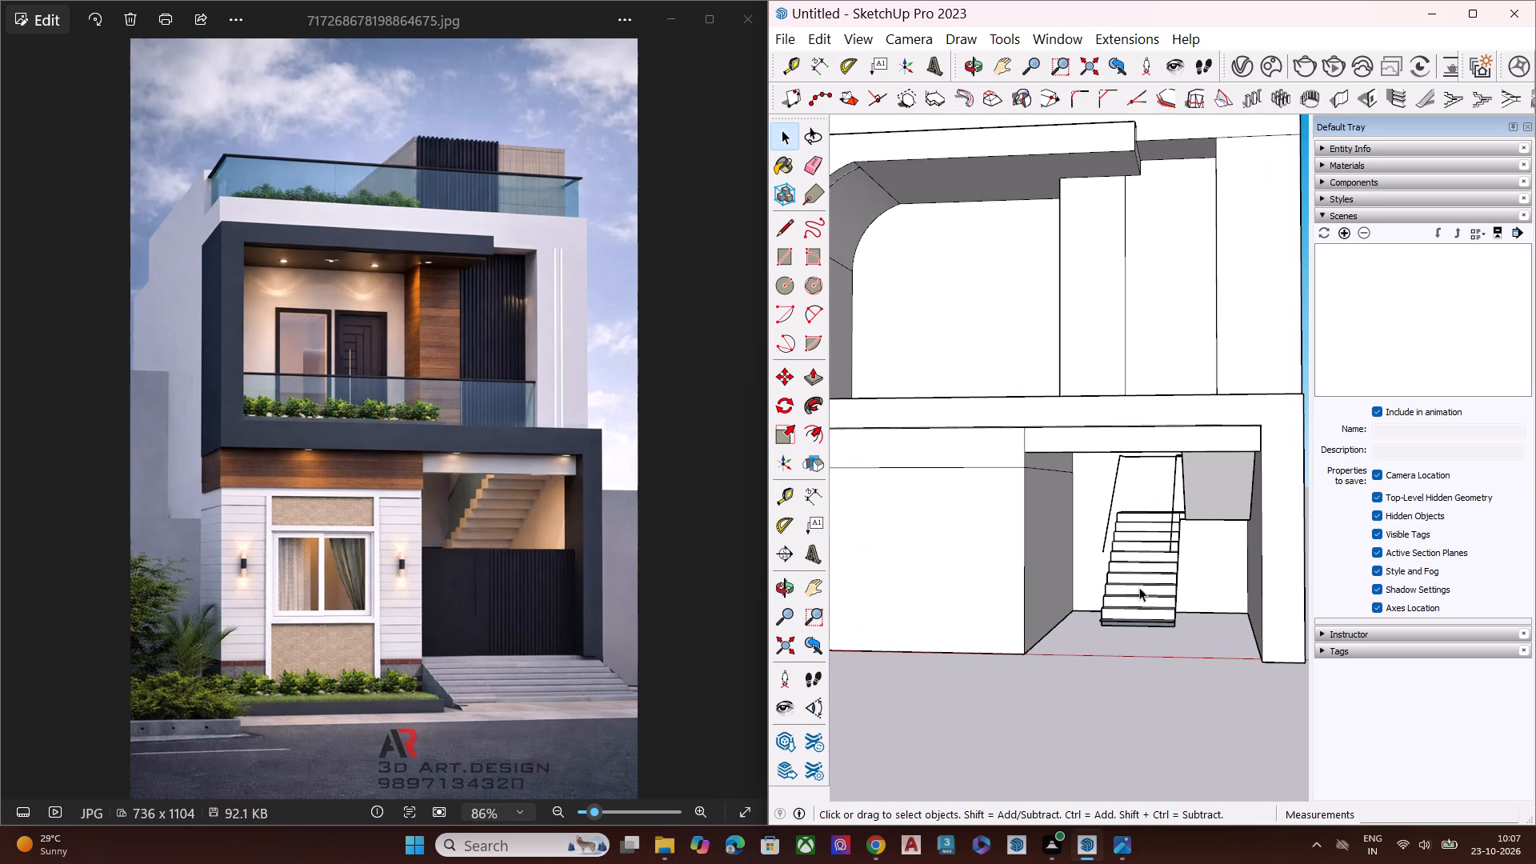
pyautogui.moveTo(1209, 494); pyautogui.dragTo(1274, 438, button='middle')
pyautogui.scroll(6, 1274, 438)
pyautogui.scroll(-8, 1131, 486)
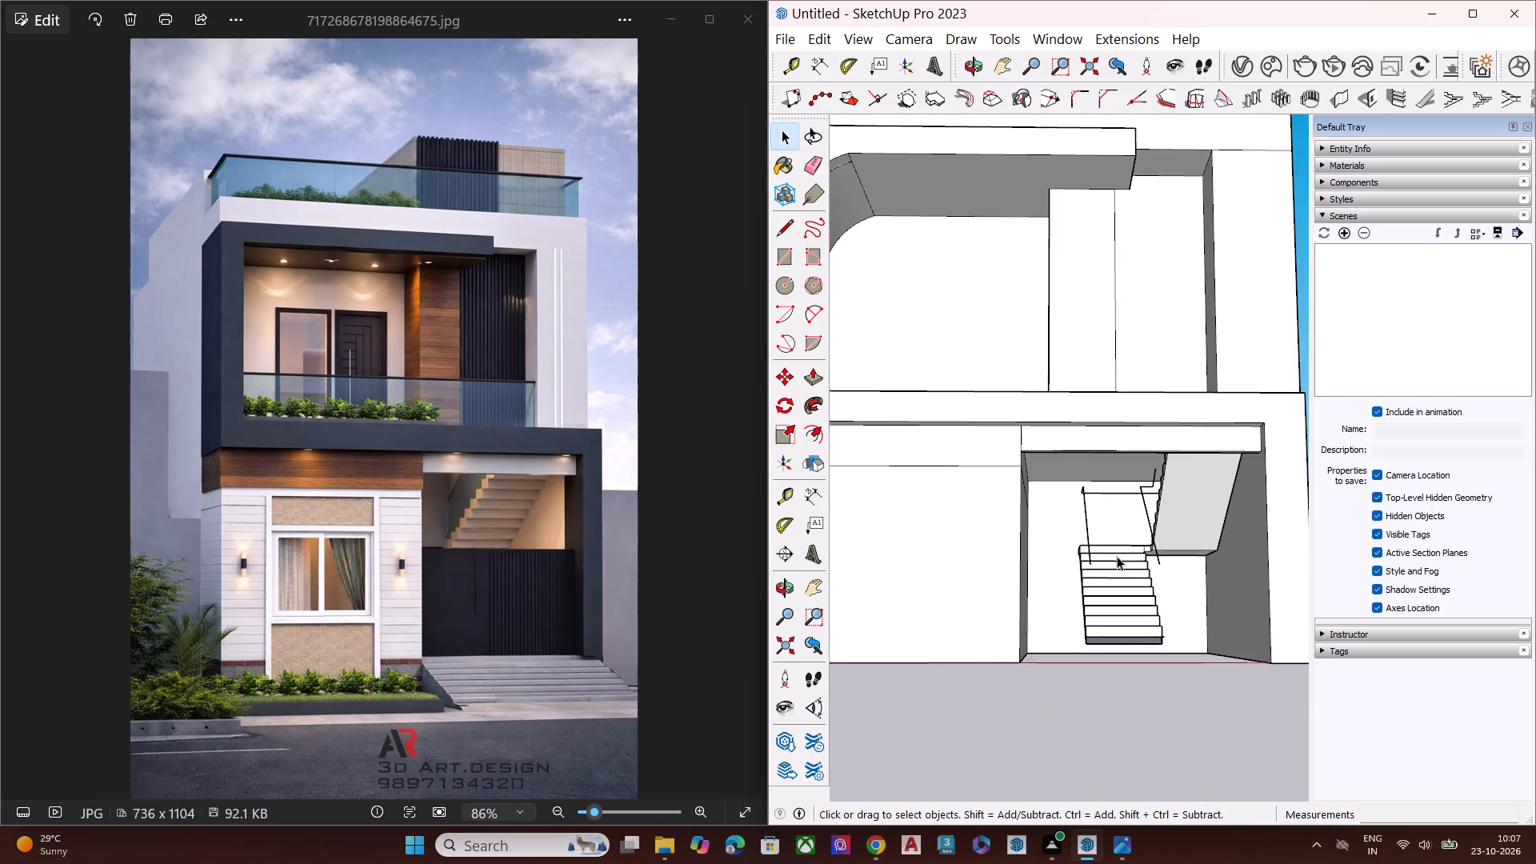
pyautogui.scroll(-2, 1117, 556)
pyautogui.scroll(1, 1118, 556)
pyautogui.scroll(1, 1112, 623)
pyautogui.moveTo(1154, 535); pyautogui.dragTo(1146, 607, button='middle')
pyautogui.scroll(9, 1113, 562)
pyautogui.click(1102, 541)
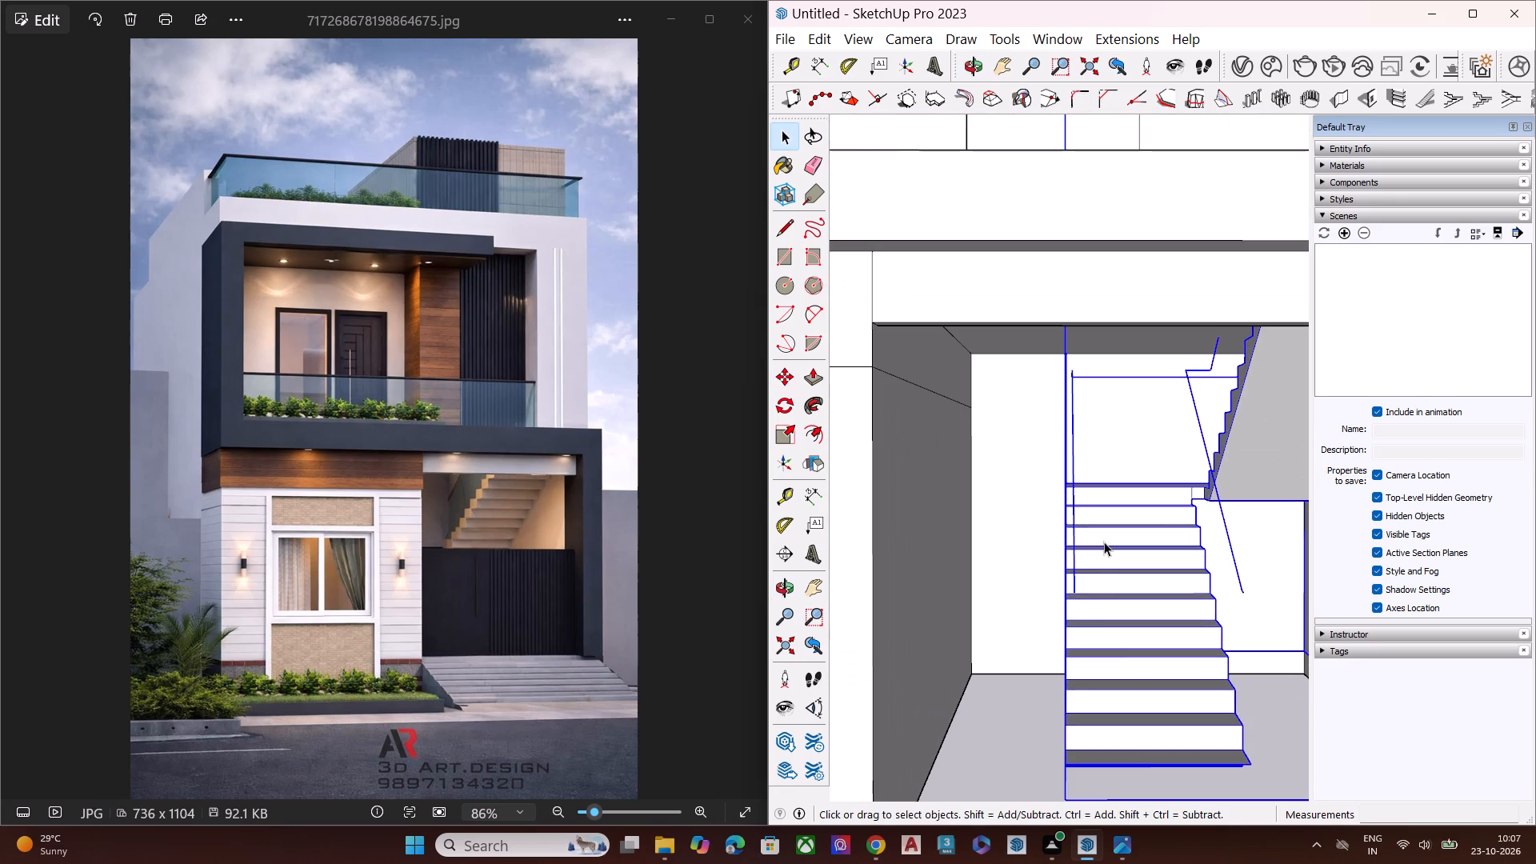
pyautogui.scroll(-5, 1102, 543)
pyautogui.press('s')
pyautogui.moveTo(1075, 469); pyautogui.dragTo(1006, 471)
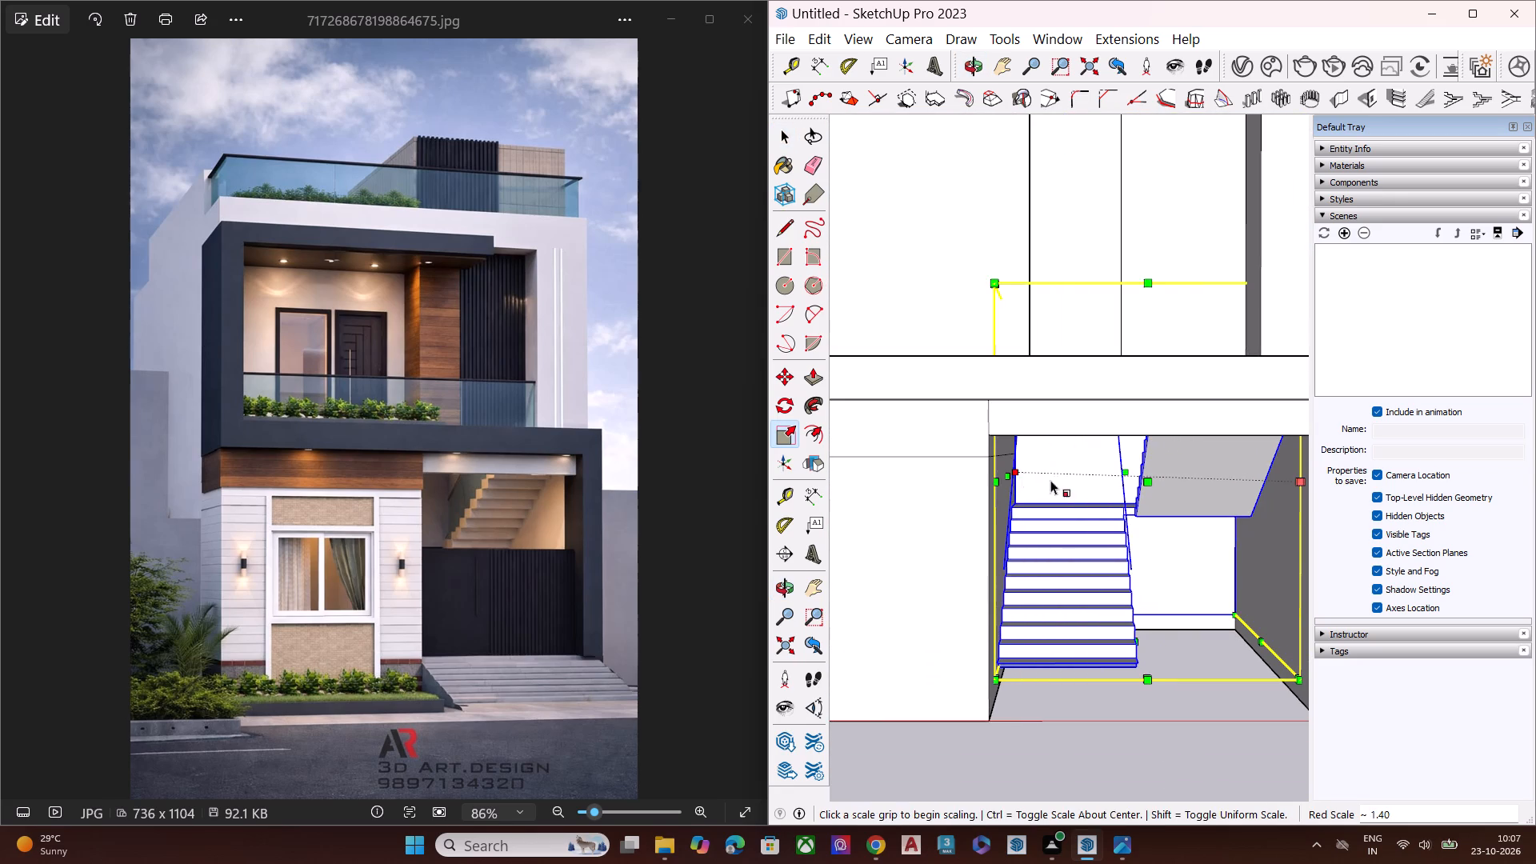
# Move the staircase by its bottom rear corner about 1' 9 5/8" onto the parking bay wall's bottom rear corner.
pyautogui.moveTo(1105, 500); pyautogui.dragTo(885, 294, button='middle')
pyautogui.moveTo(1082, 417); pyautogui.dragTo(1185, 348, button='middle')
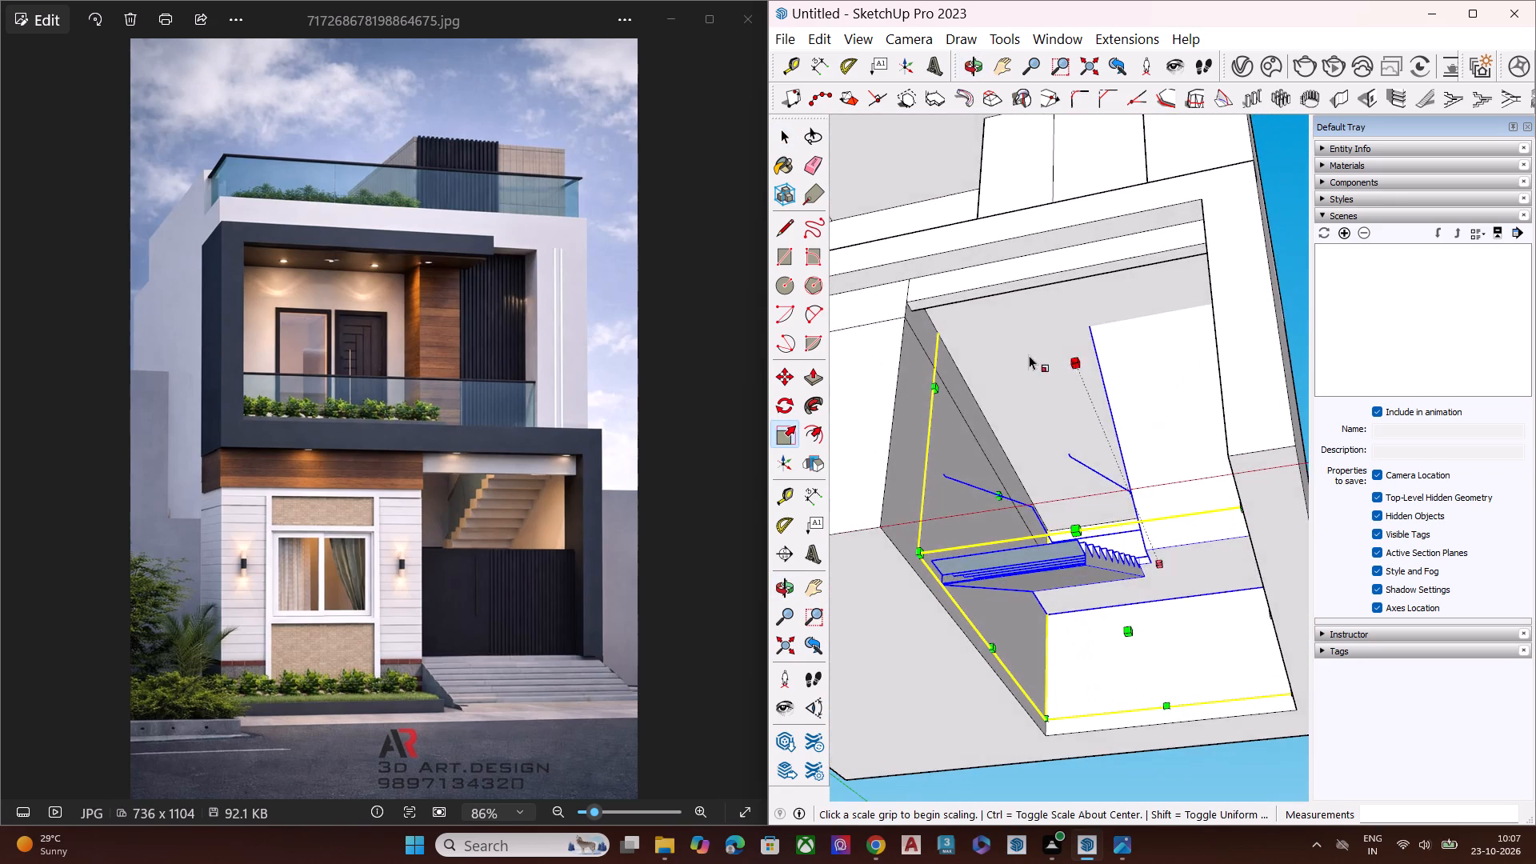
pyautogui.scroll(-4, 1014, 358)
pyautogui.scroll(1, 998, 366)
pyautogui.scroll(-4, 998, 366)
pyautogui.moveTo(1127, 563); pyautogui.dragTo(1227, 528, button='middle')
pyautogui.scroll(6, 1168, 542)
pyautogui.scroll(-2, 1224, 528)
pyautogui.scroll(2, 1227, 528)
pyautogui.moveTo(1079, 572); pyautogui.dragTo(1268, 565, button='middle')
pyautogui.scroll(6, 1246, 586)
pyautogui.scroll(-1, 1094, 586)
pyautogui.scroll(3, 1094, 586)
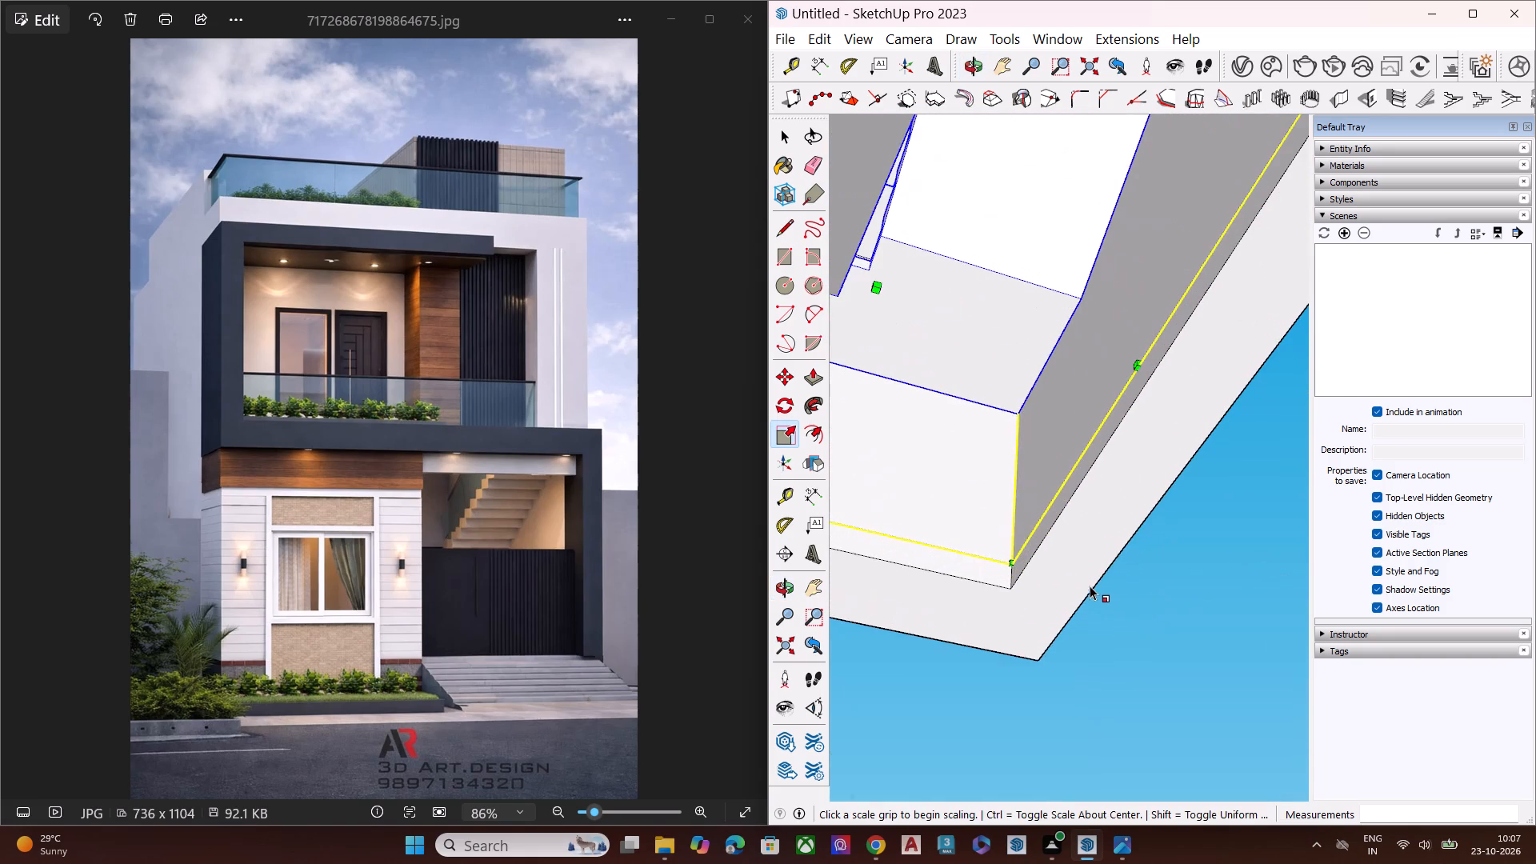
pyautogui.press('m')
pyautogui.click(998, 562)
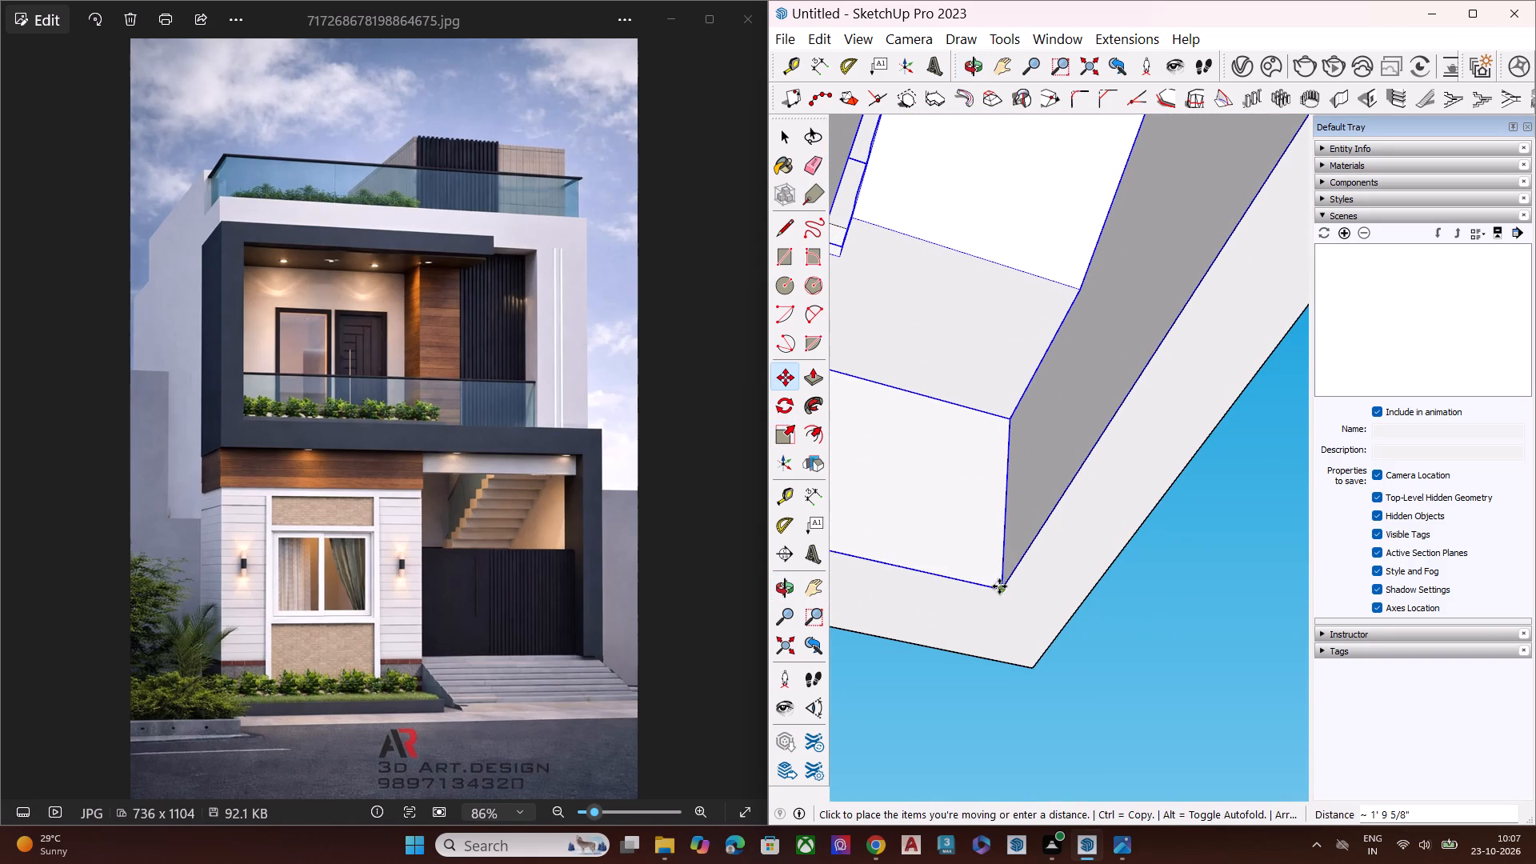
pyautogui.click(999, 586)
pyautogui.press('space')
# Deselect the staircase and examine its widened flights, landing and fit within the parking bay from the front, side and below.
pyautogui.scroll(-7, 1004, 567)
pyautogui.scroll(2, 1020, 486)
pyautogui.scroll(-5, 1020, 486)
pyautogui.moveTo(1024, 442); pyautogui.dragTo(1038, 767, button='middle')
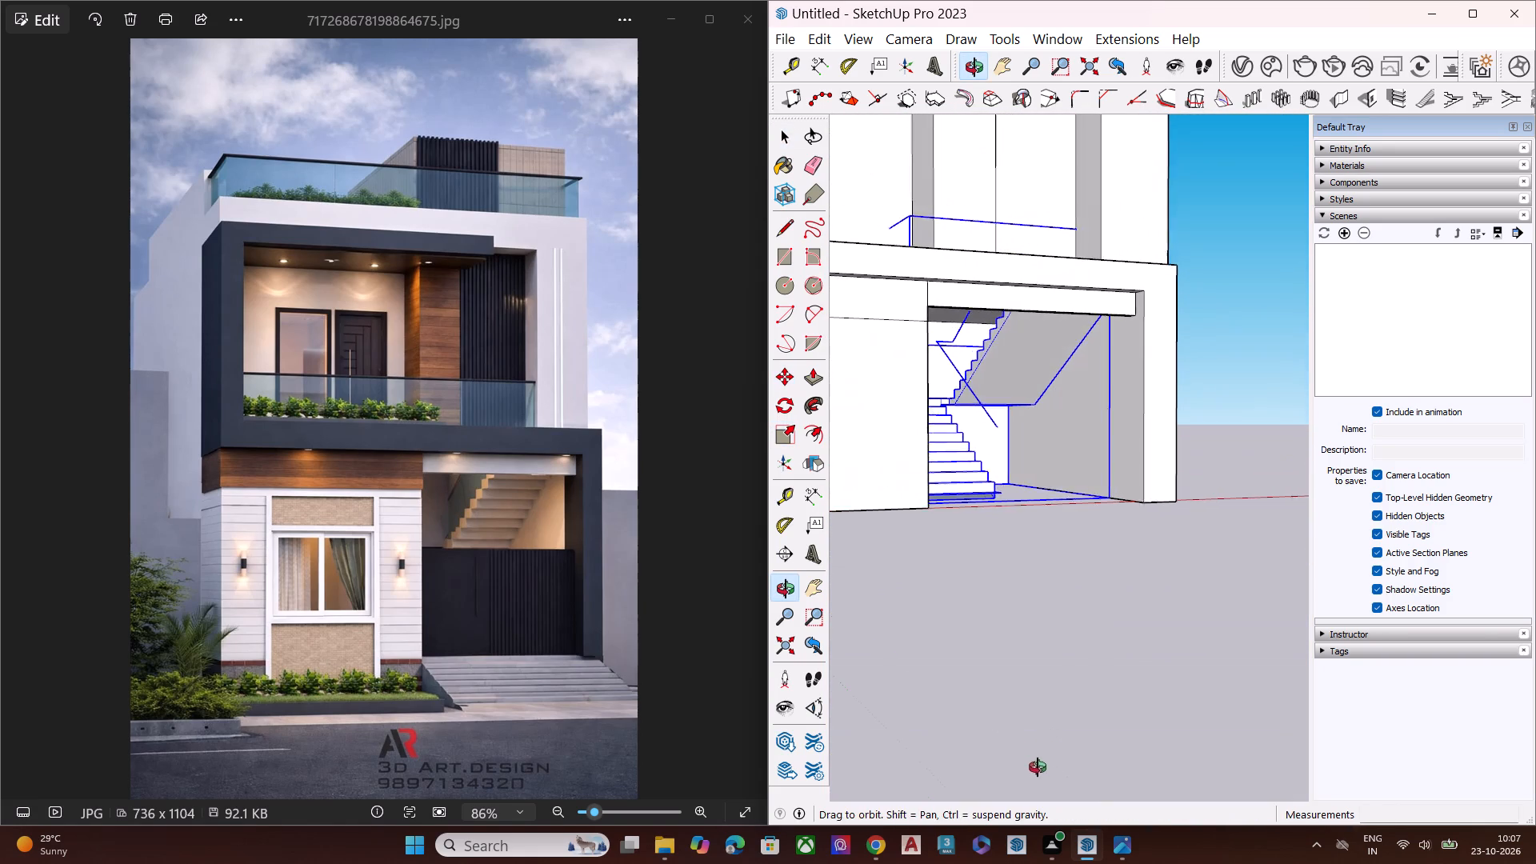
pyautogui.moveTo(1038, 767); pyautogui.dragTo(1037, 767, button='middle')
pyautogui.doubleClick(1053, 610)
pyautogui.press('space')
pyautogui.moveTo(1110, 570); pyautogui.dragTo(1106, 760, button='middle')
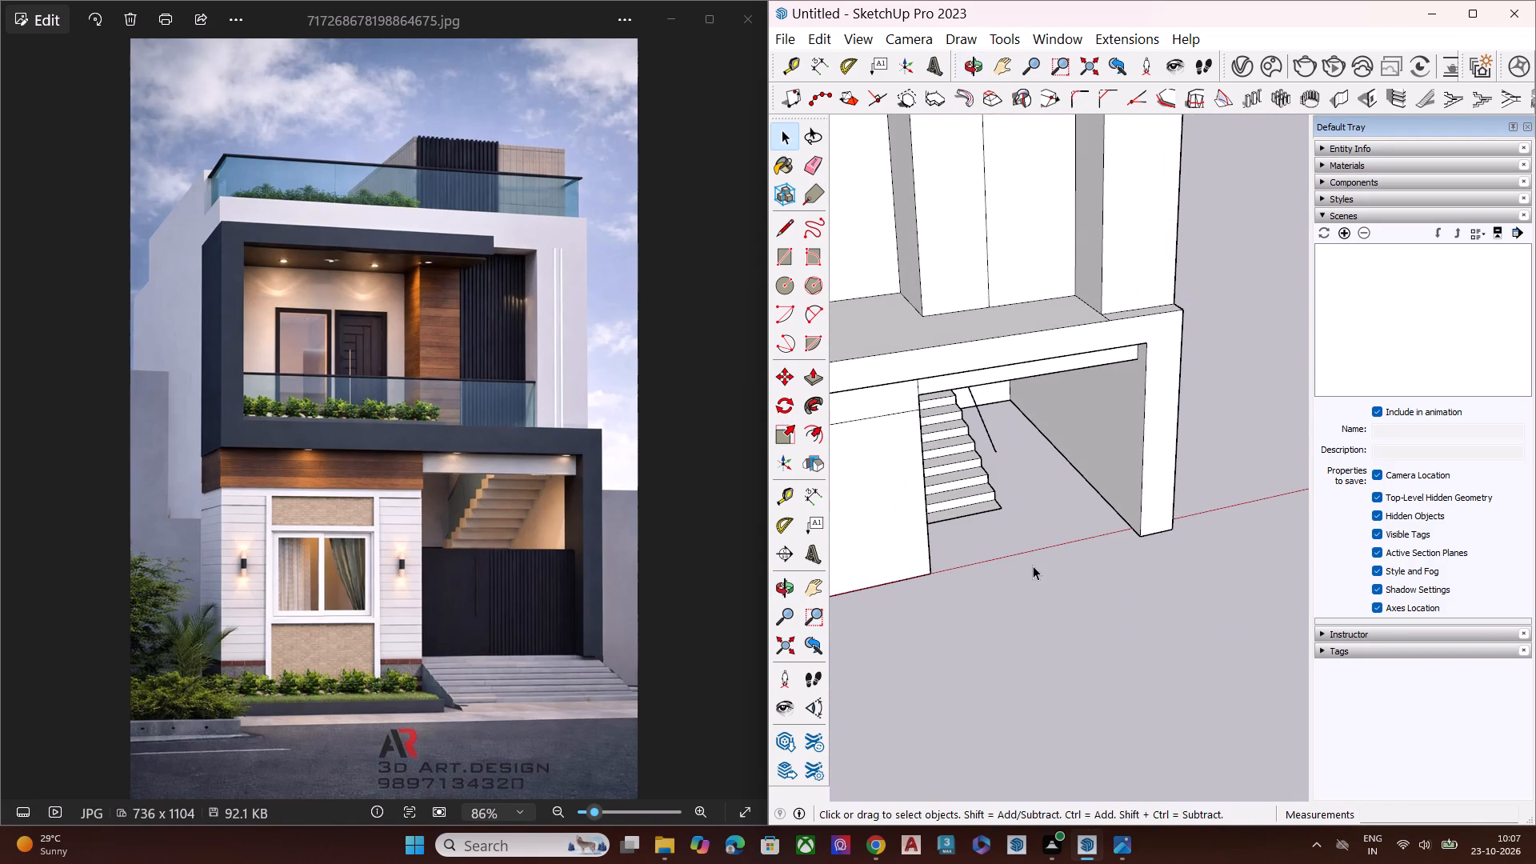
pyautogui.moveTo(1035, 566); pyautogui.dragTo(854, 575, button='middle')
pyautogui.moveTo(1067, 578); pyautogui.dragTo(888, 557, button='middle')
pyautogui.scroll(4, 933, 466)
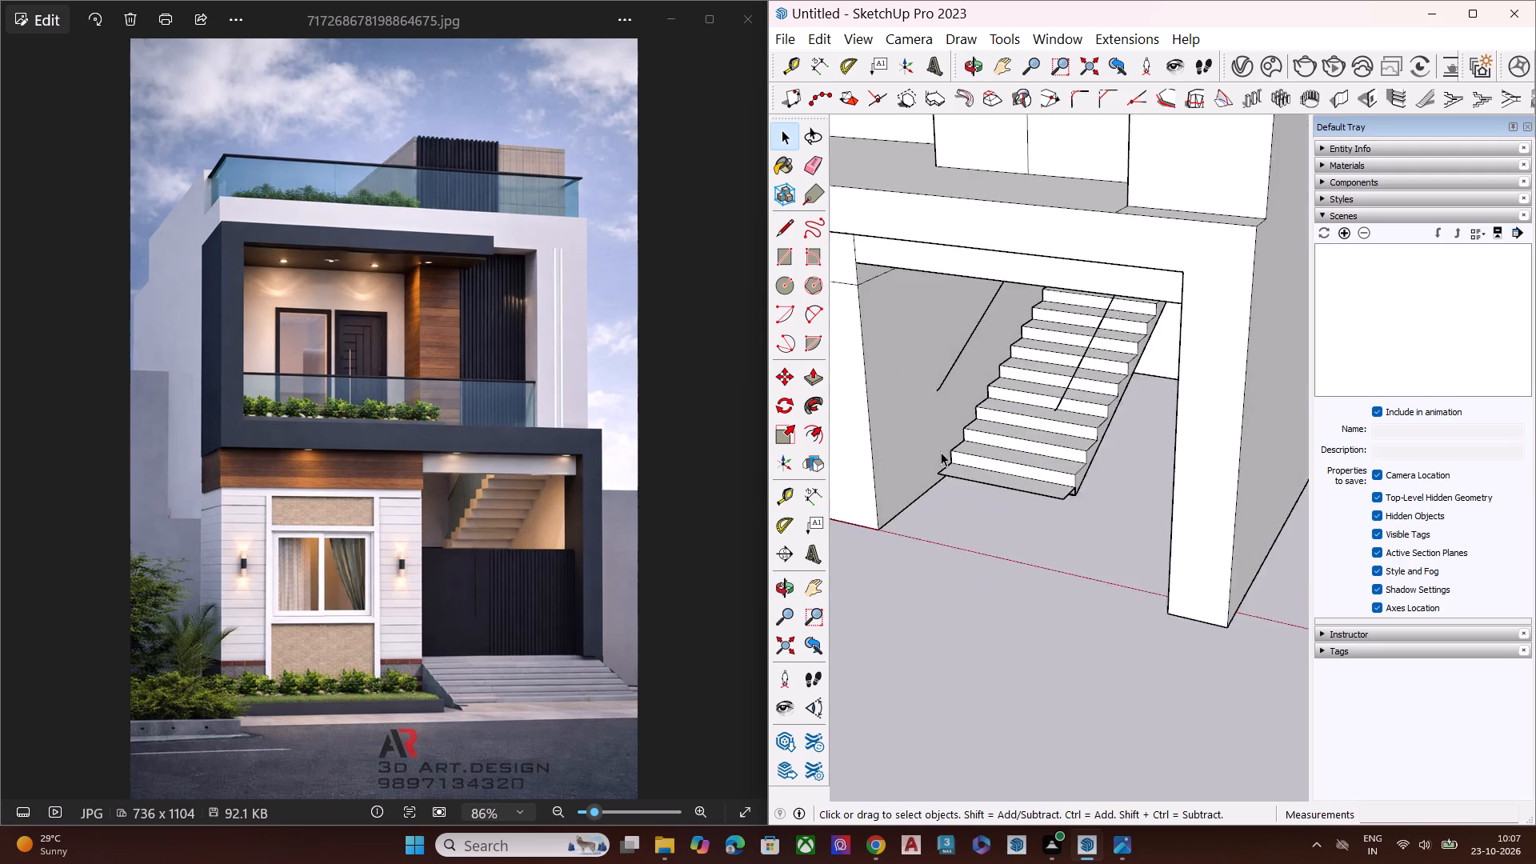
pyautogui.scroll(6, 941, 452)
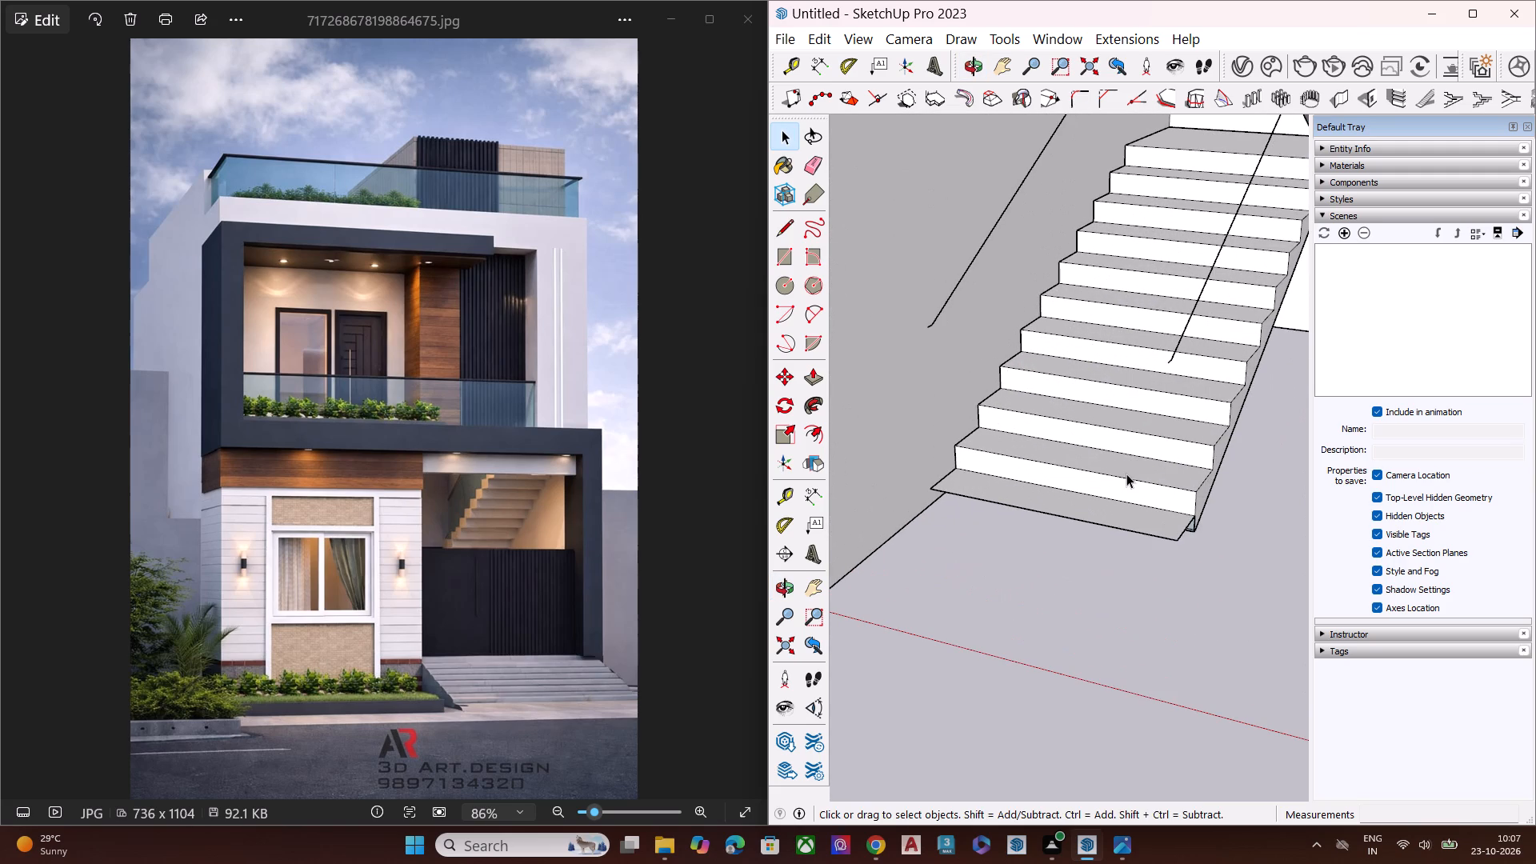
pyautogui.scroll(-7, 942, 532)
pyautogui.moveTo(1008, 611); pyautogui.dragTo(993, 489, button='middle')
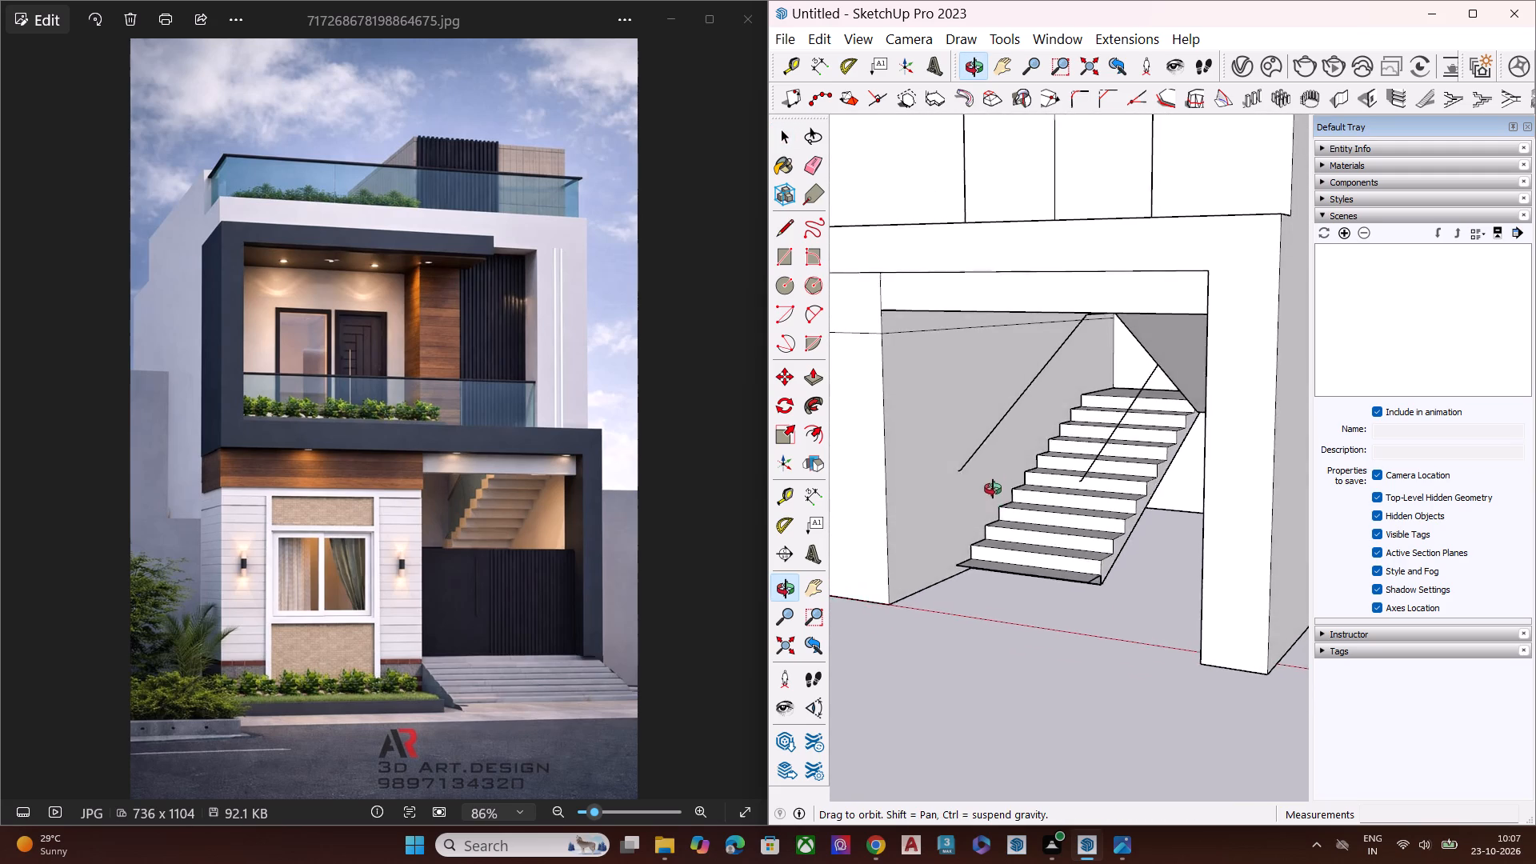
pyautogui.moveTo(993, 489); pyautogui.dragTo(1005, 428, button='middle')
pyautogui.scroll(1, 1005, 428)
pyautogui.scroll(-8, 1006, 428)
pyautogui.moveTo(962, 572); pyautogui.dragTo(1163, 397, button='middle')
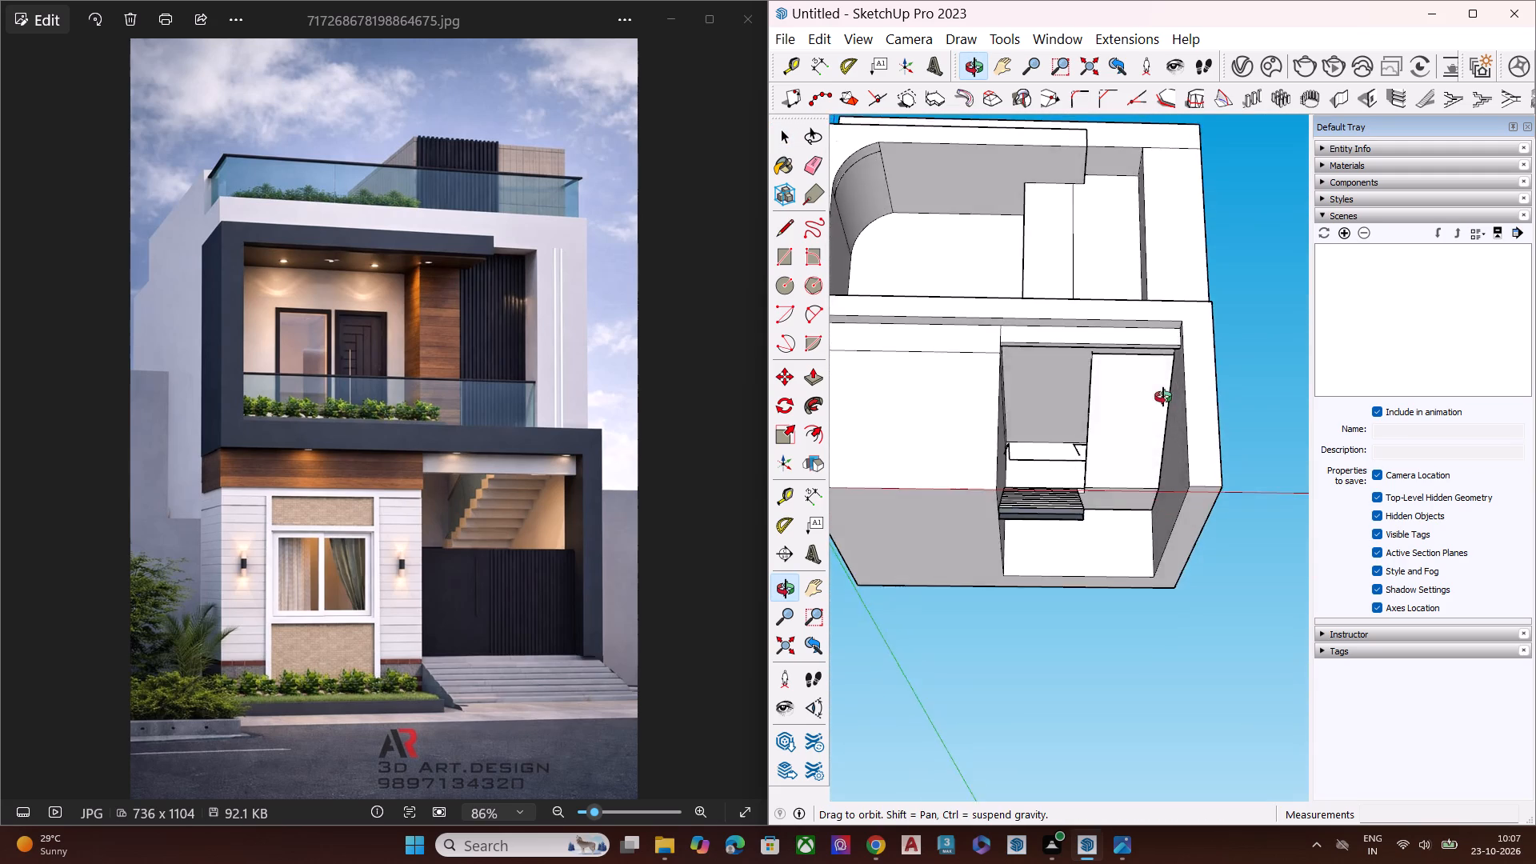
pyautogui.moveTo(1163, 397); pyautogui.dragTo(1224, 438, button='middle')
pyautogui.moveTo(949, 158); pyautogui.dragTo(961, 197, button='middle')
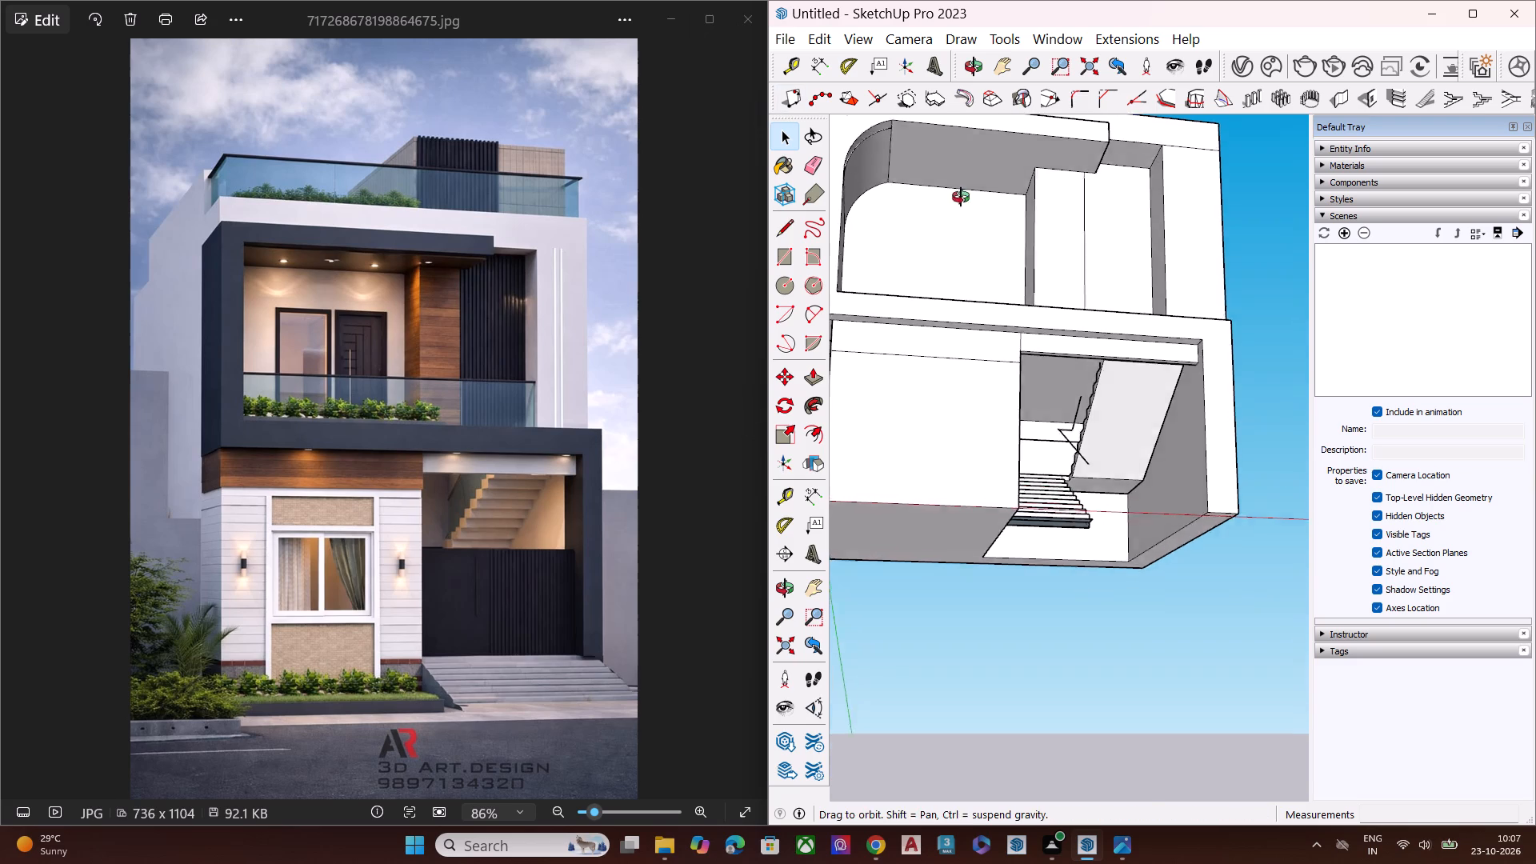
pyautogui.moveTo(961, 197); pyautogui.dragTo(987, 332, button='middle')
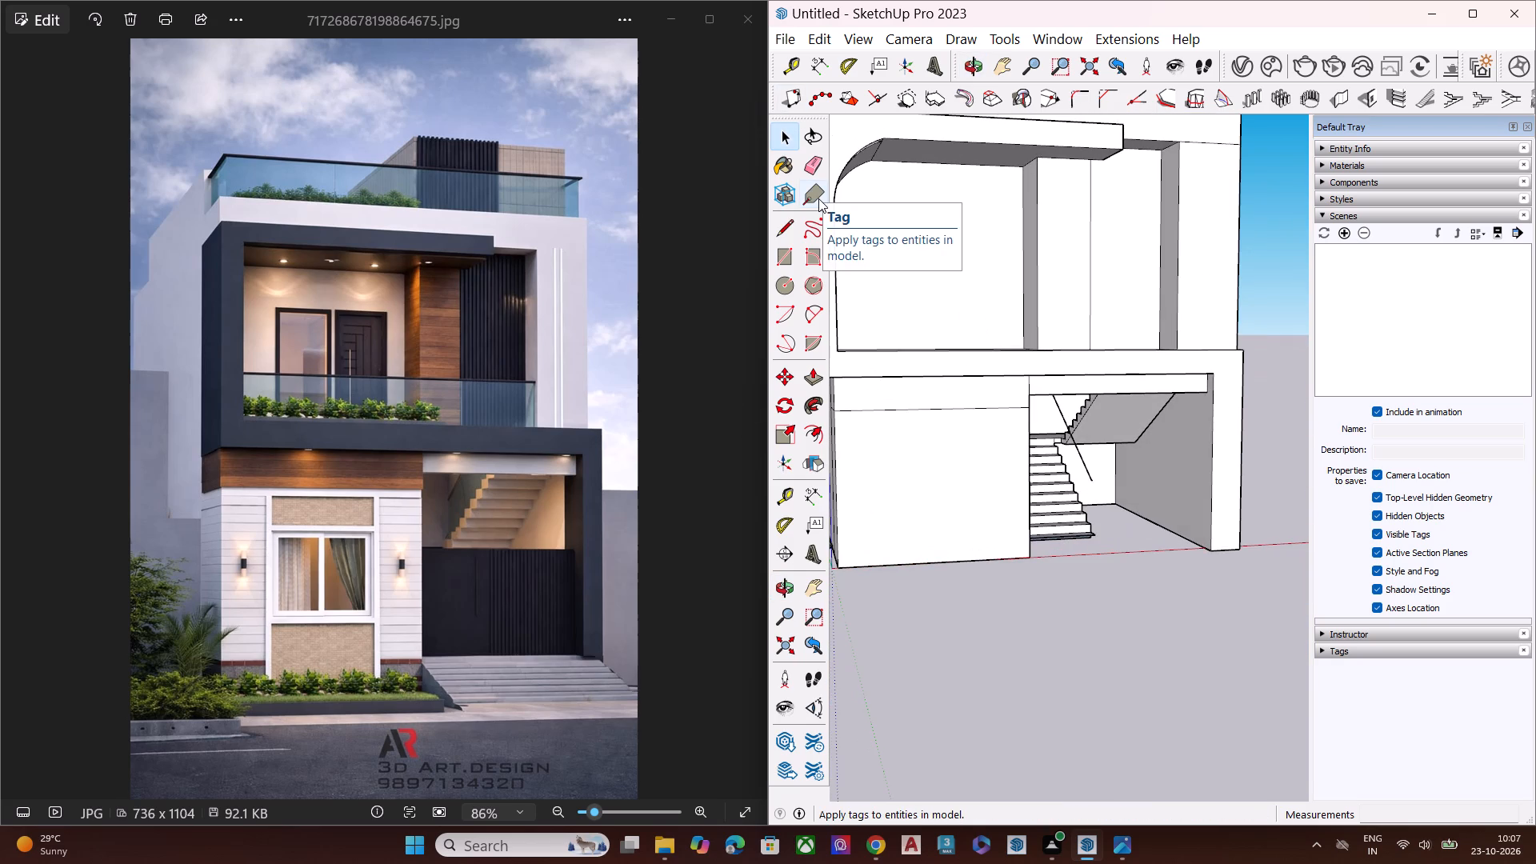
# Compare the balcony's projecting wall panel and side recess in the model with the wood and louvre panels in the reference photo.
pyautogui.scroll(-6, 812, 216)
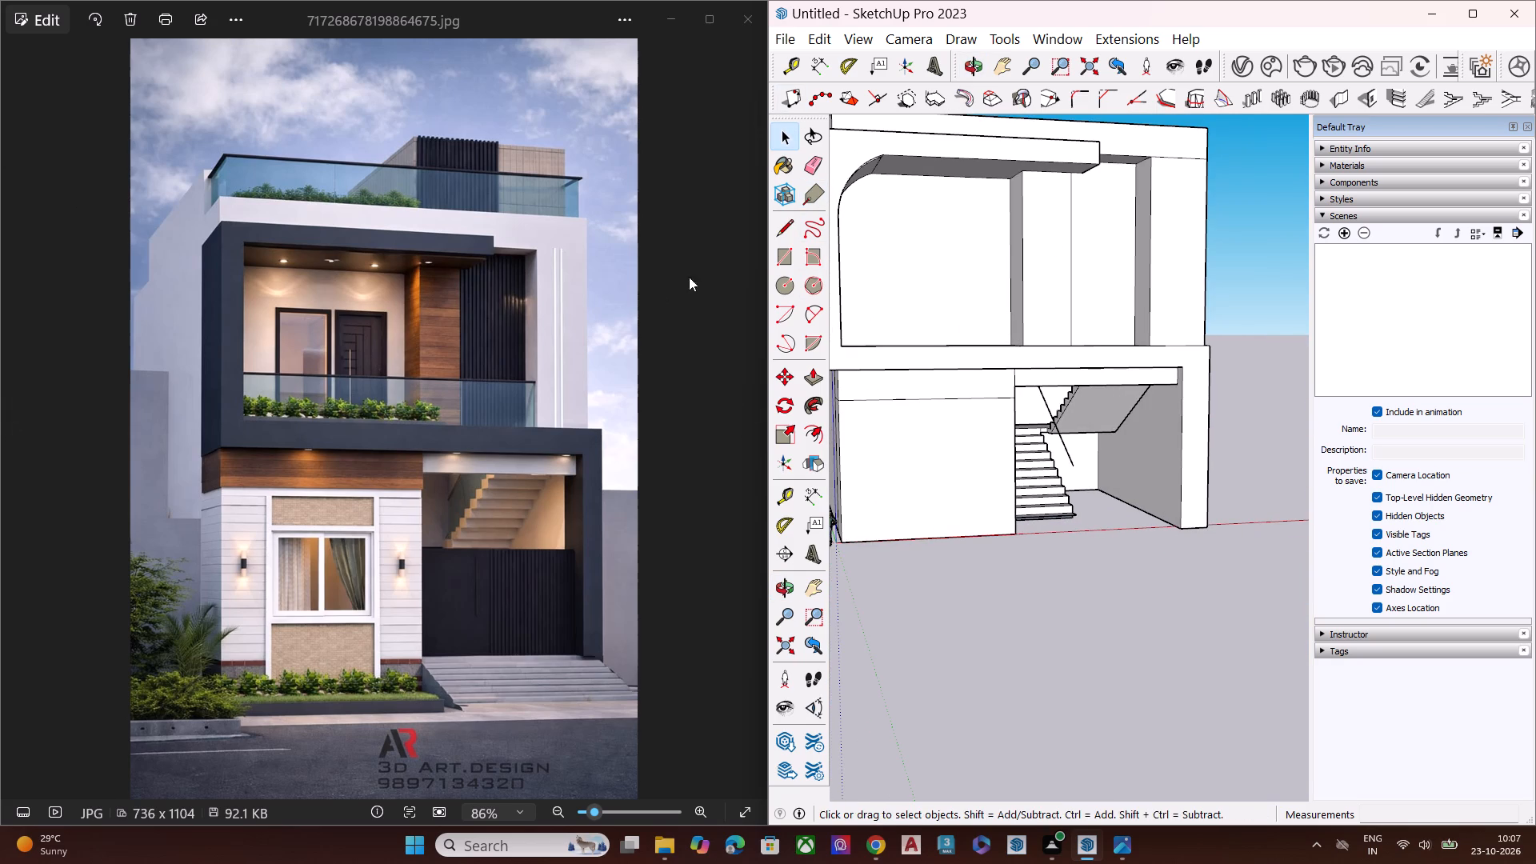
pyautogui.scroll(8, 1122, 223)
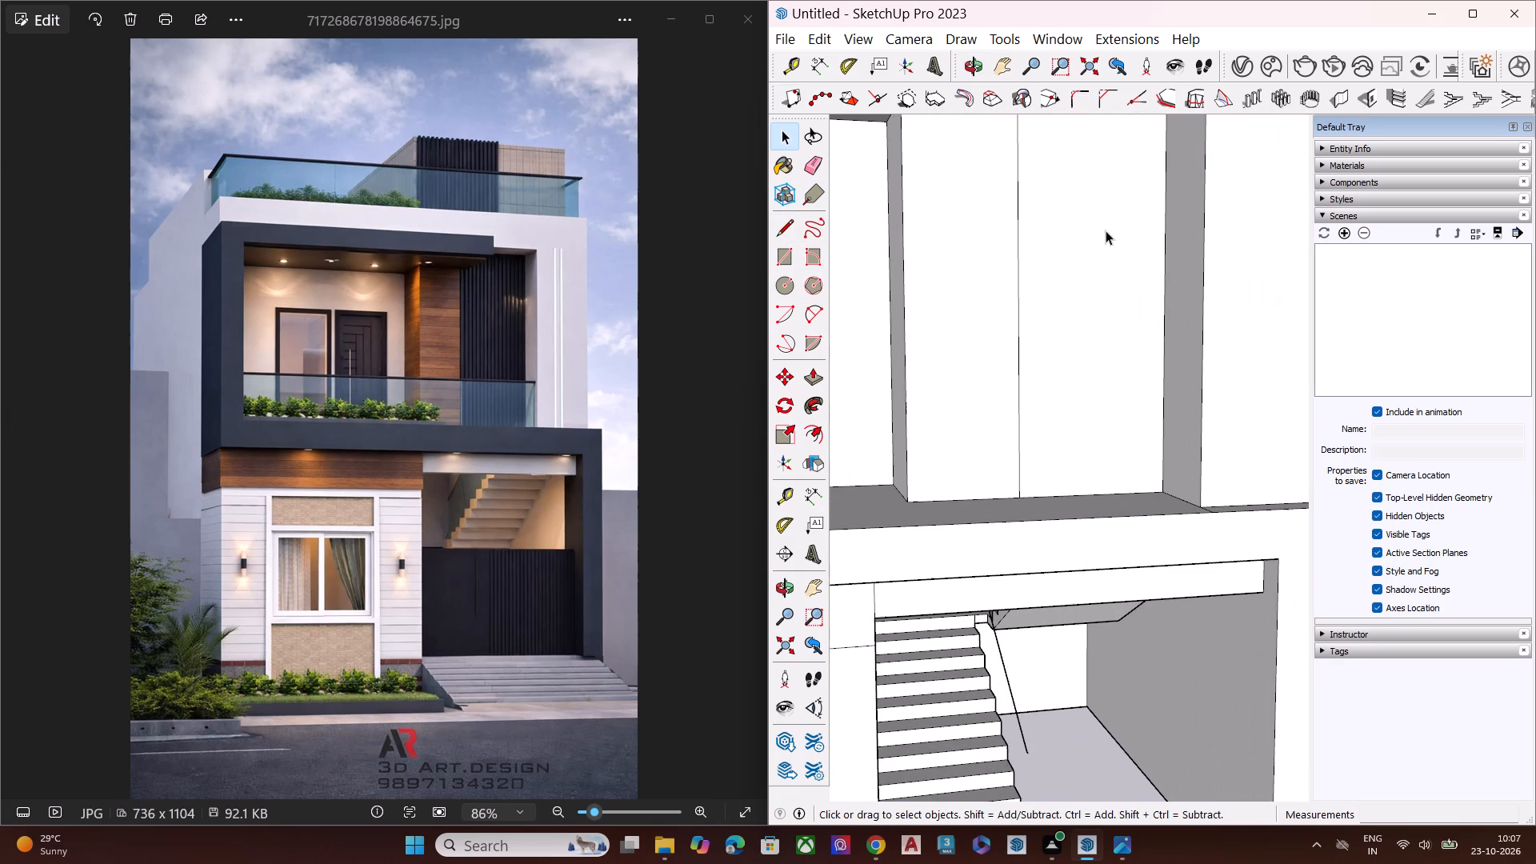
pyautogui.moveTo(1026, 206); pyautogui.dragTo(983, 290, button='middle')
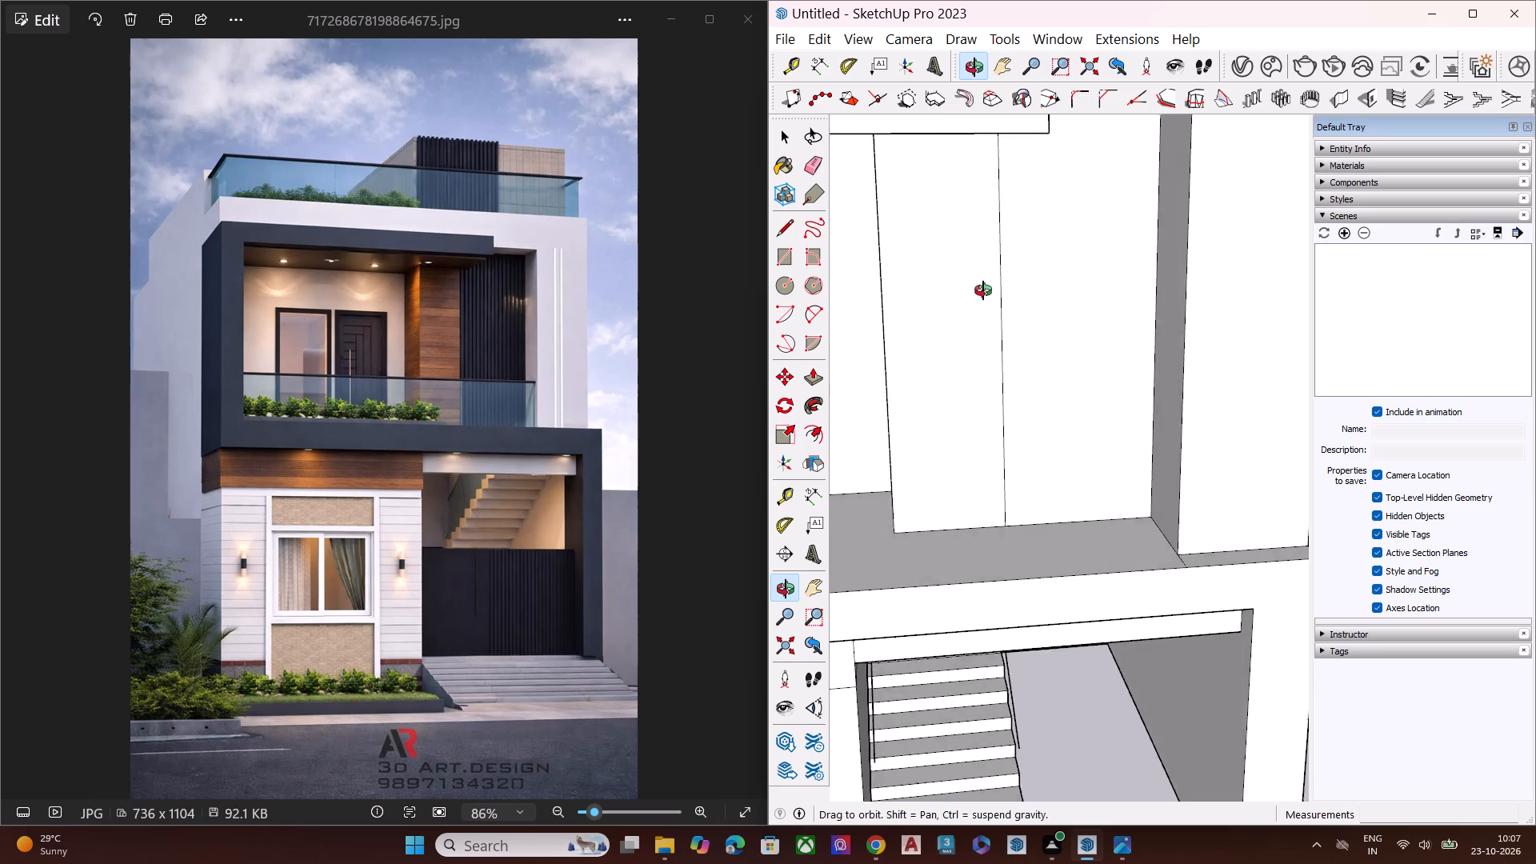
pyautogui.moveTo(983, 290); pyautogui.dragTo(966, 289, button='middle')
pyautogui.scroll(2, 573, 279)
pyautogui.scroll(-4, 550, 294)
pyautogui.scroll(12, 550, 294)
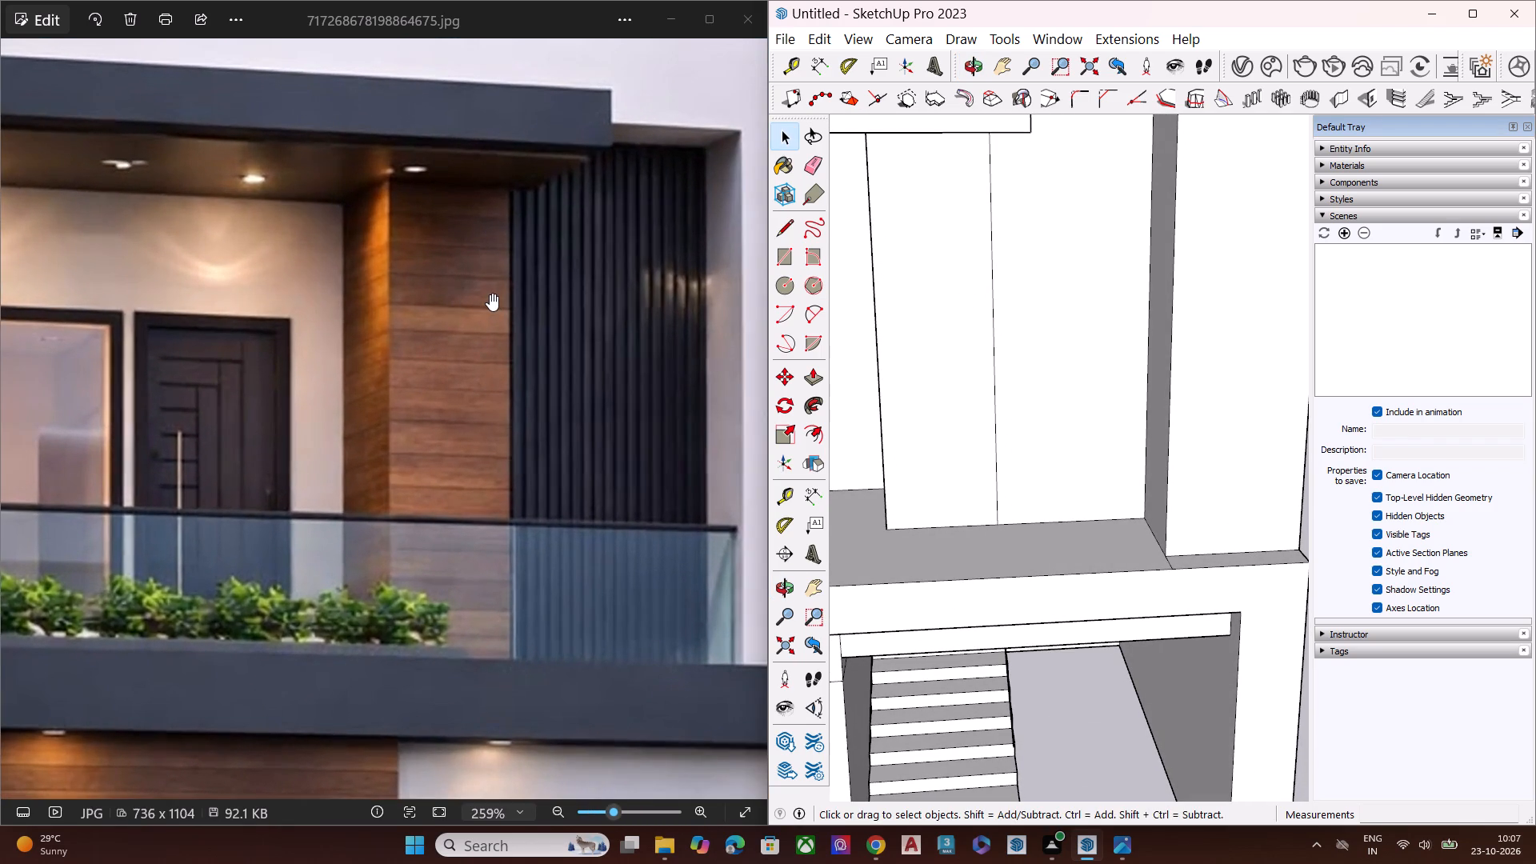
pyautogui.scroll(-13, 487, 295)
pyautogui.scroll(-2, 940, 248)
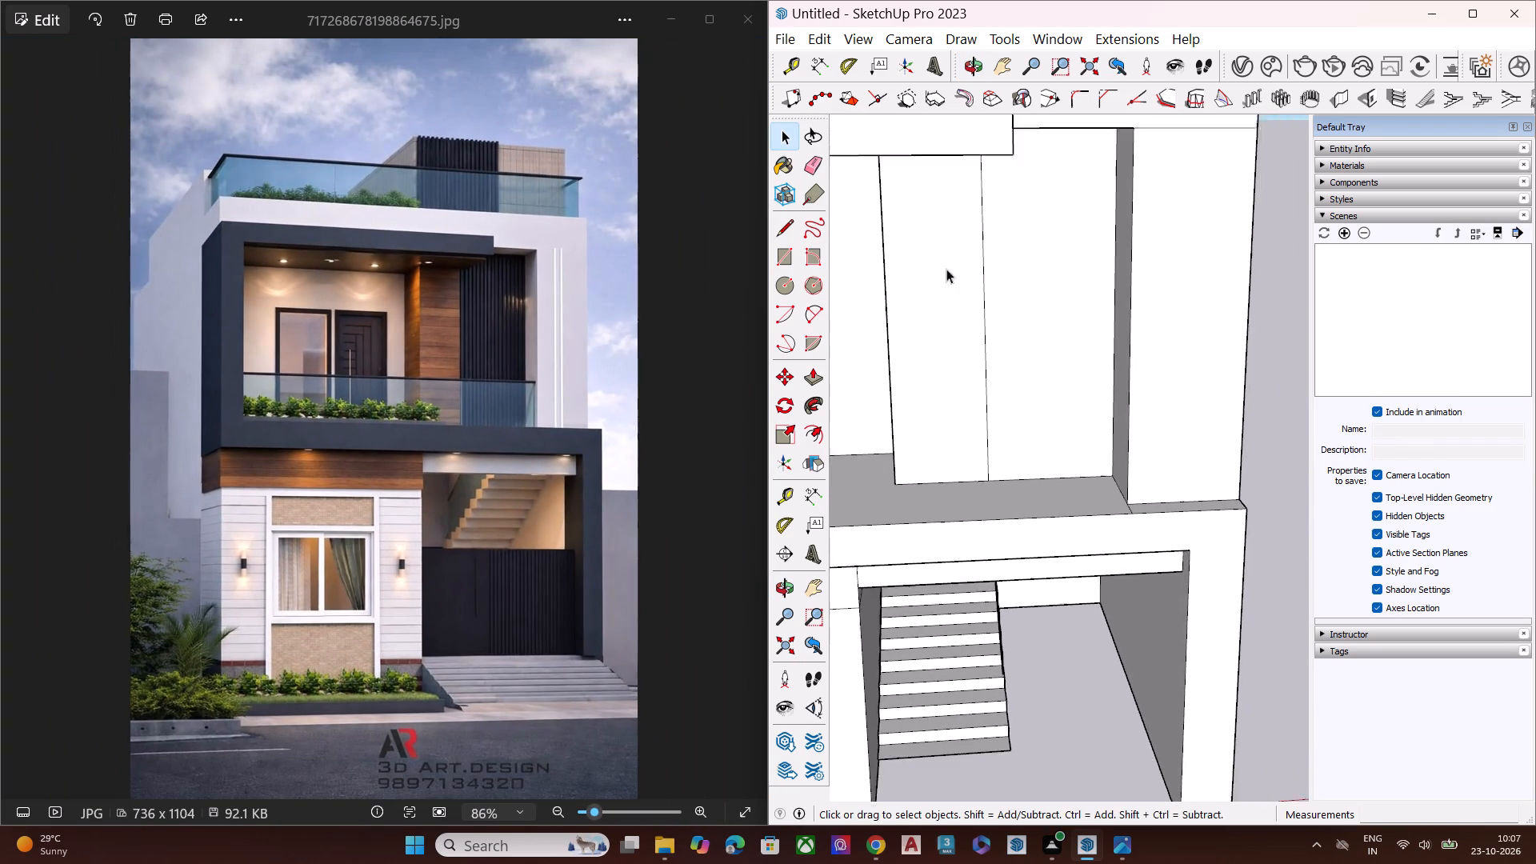
# Move the vertical dividing edge on the upper-floor projecting panel about 1' 9 13/16" to align with the overhang's lower end corner.
pyautogui.scroll(-3, 946, 269)
pyautogui.moveTo(961, 266); pyautogui.dragTo(926, 160, button='middle')
pyautogui.scroll(3, 934, 160)
pyautogui.scroll(-1, 983, 200)
pyautogui.scroll(1, 983, 200)
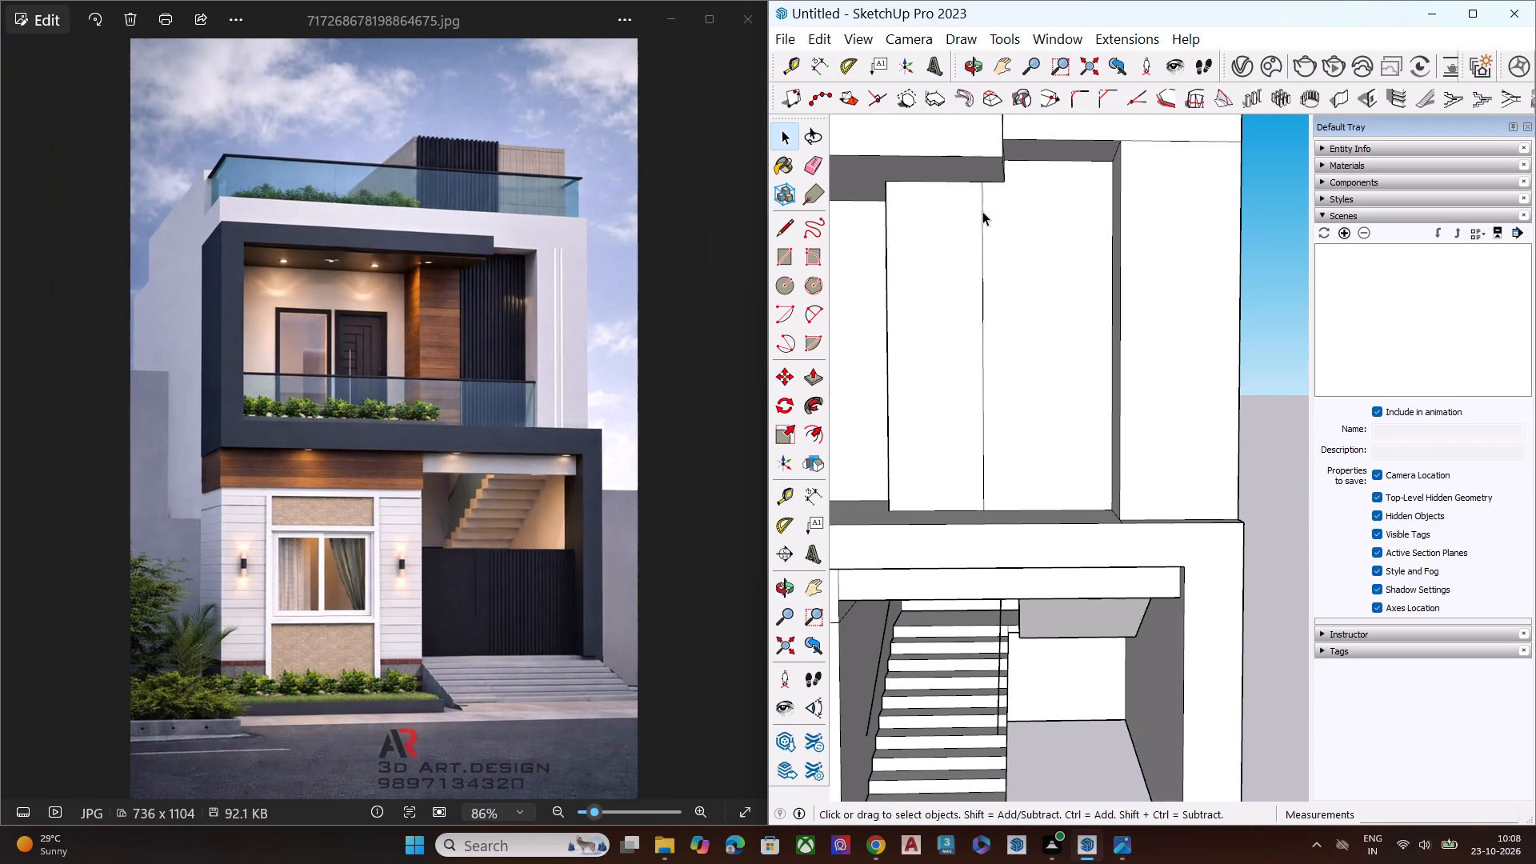
pyautogui.click(983, 214)
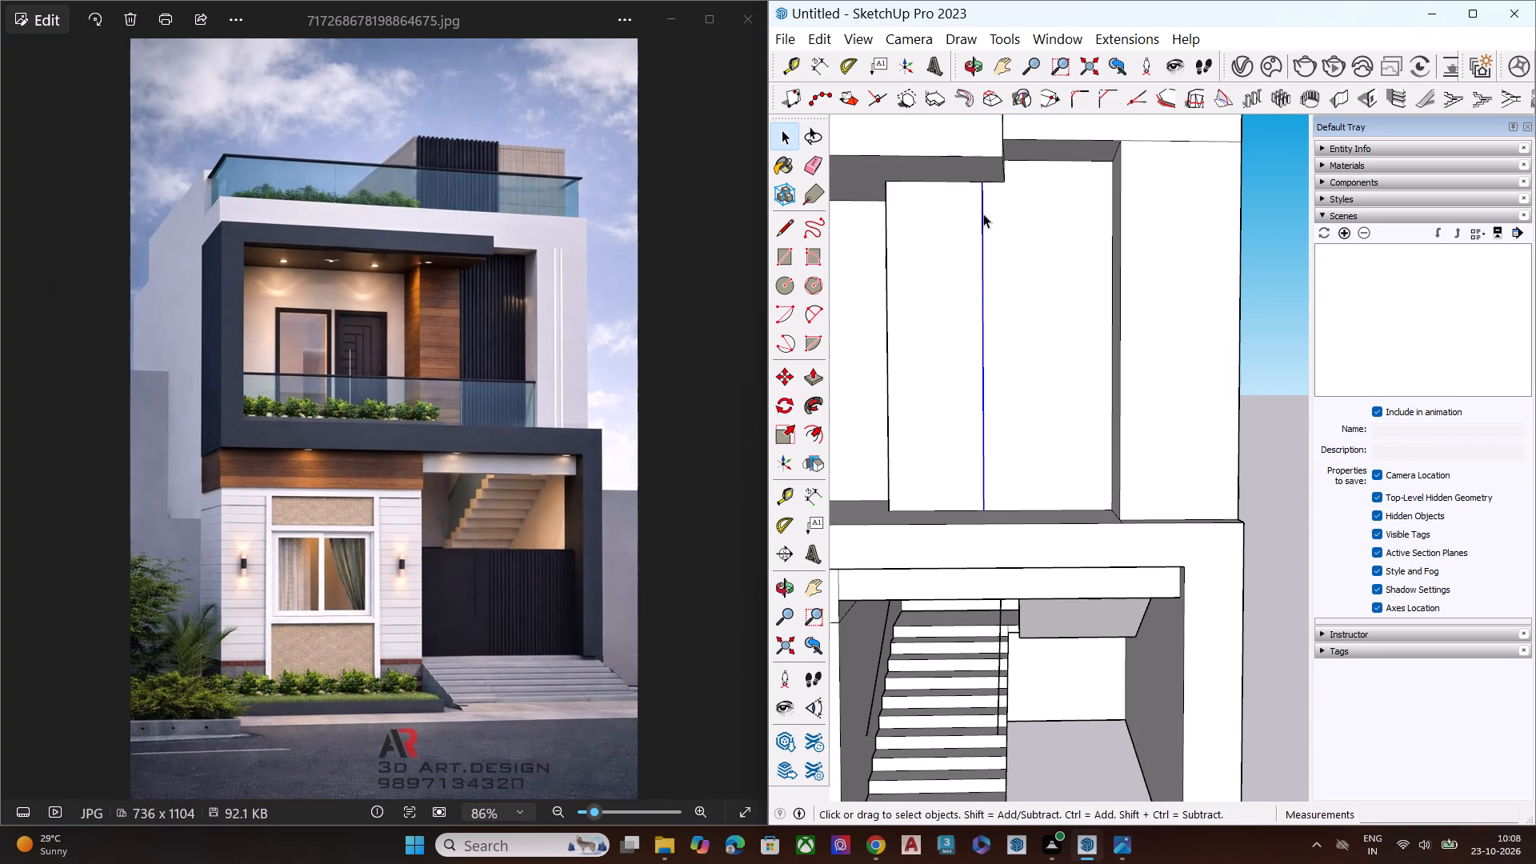
pyautogui.press('m')
pyautogui.click(980, 184)
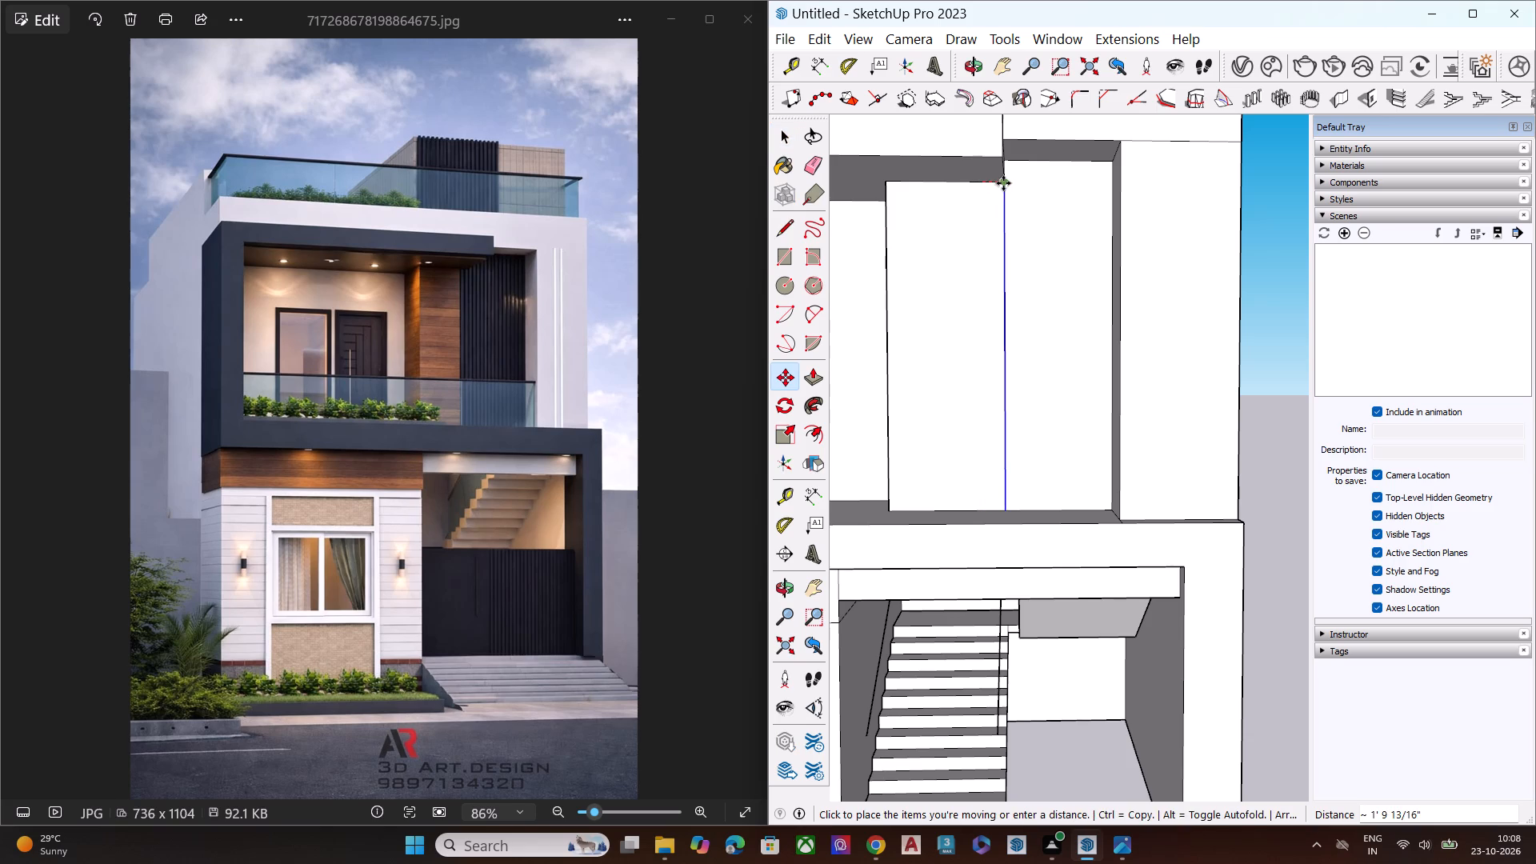
pyautogui.click(1003, 183)
pyautogui.press('space')
# Push the projecting panel's balcony-side face inward about 2' 4 13/16" to narrow the panel, and clear the selection.
pyautogui.scroll(-5, 971, 189)
pyautogui.scroll(1, 509, 127)
pyautogui.scroll(-4, 509, 127)
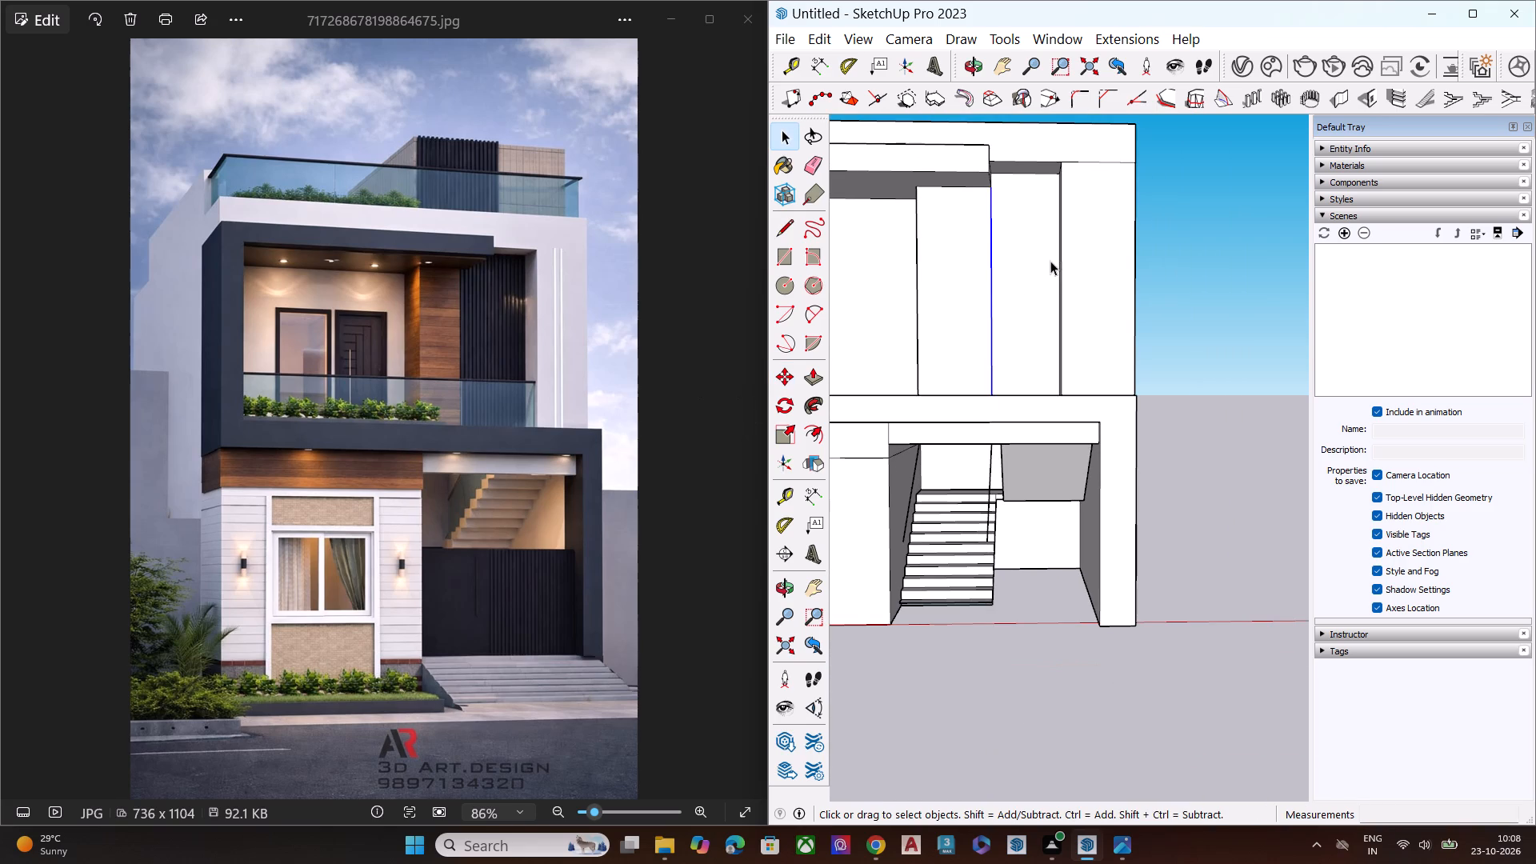
pyautogui.scroll(-4, 1050, 268)
pyautogui.moveTo(1058, 288); pyautogui.dragTo(1241, 269, button='middle')
pyautogui.scroll(5, 1052, 270)
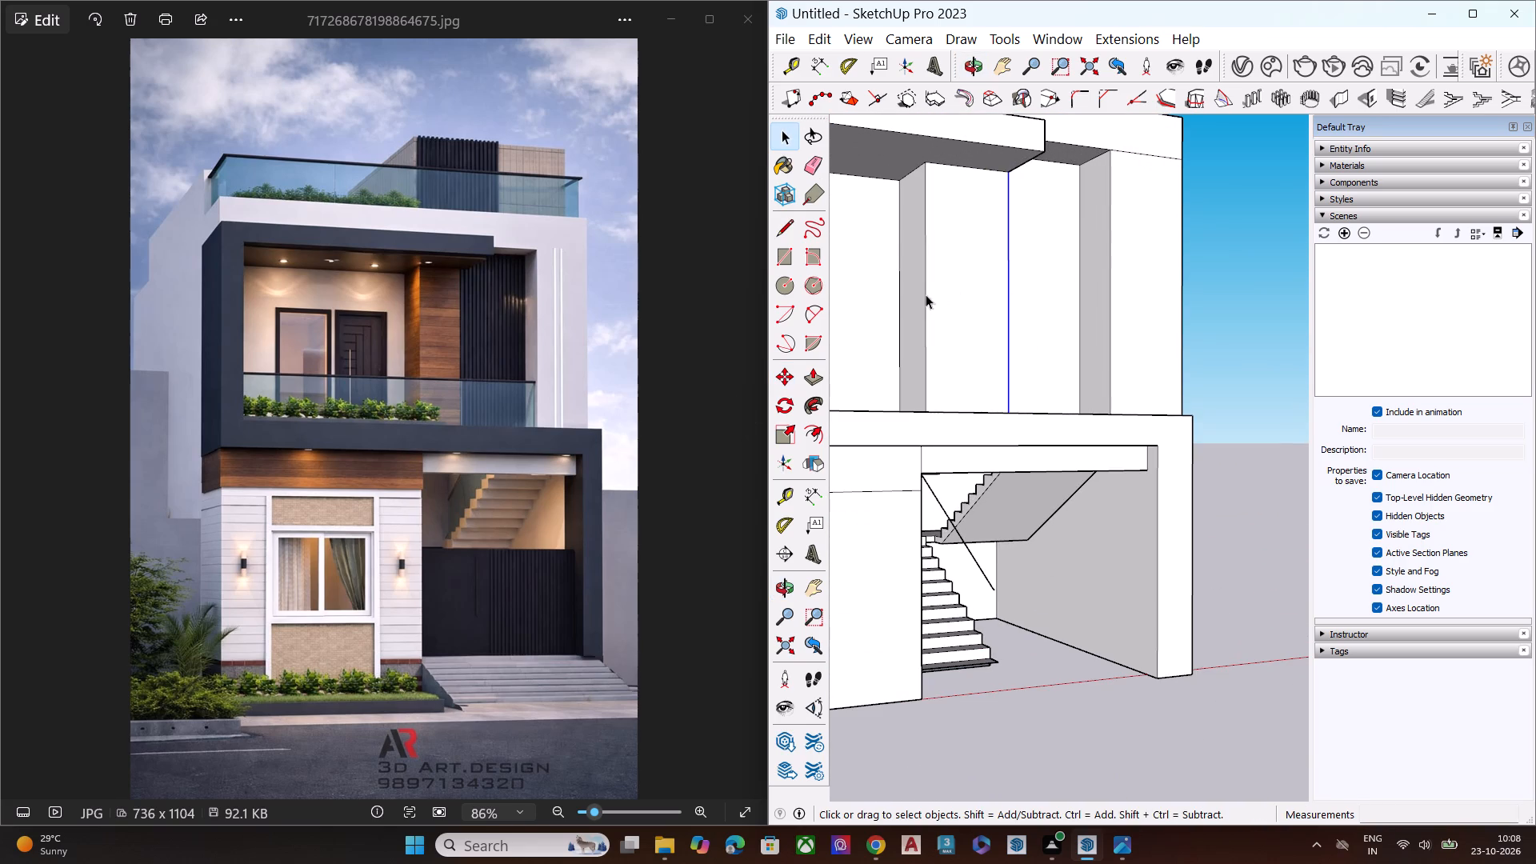
pyautogui.click(916, 299)
pyautogui.press('p')
pyautogui.click(916, 299)
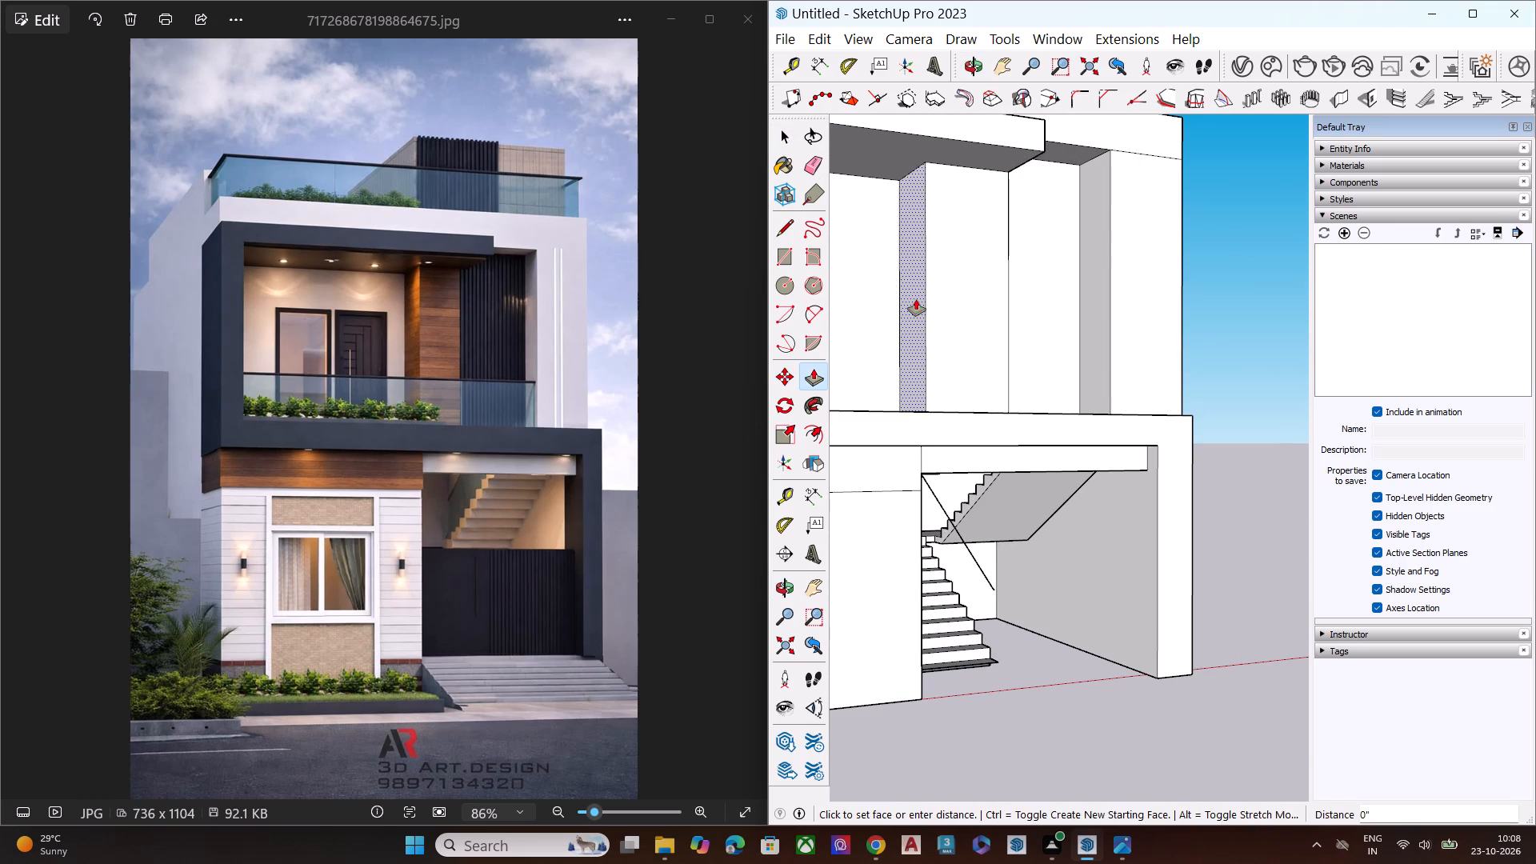
pyautogui.click(916, 299)
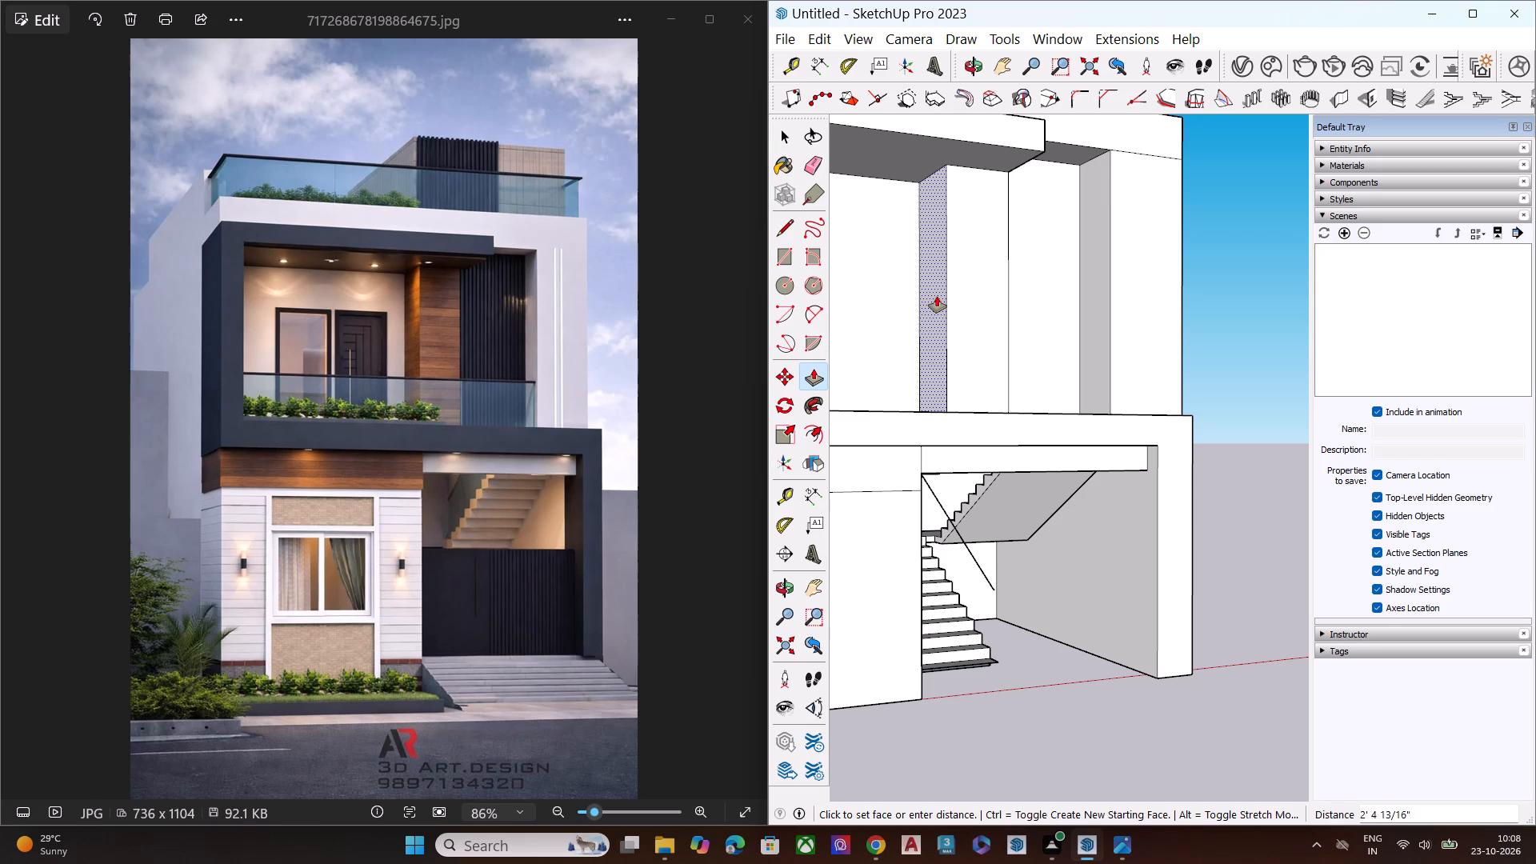
pyautogui.click(937, 296)
pyautogui.press('space')
pyautogui.click(1253, 274)
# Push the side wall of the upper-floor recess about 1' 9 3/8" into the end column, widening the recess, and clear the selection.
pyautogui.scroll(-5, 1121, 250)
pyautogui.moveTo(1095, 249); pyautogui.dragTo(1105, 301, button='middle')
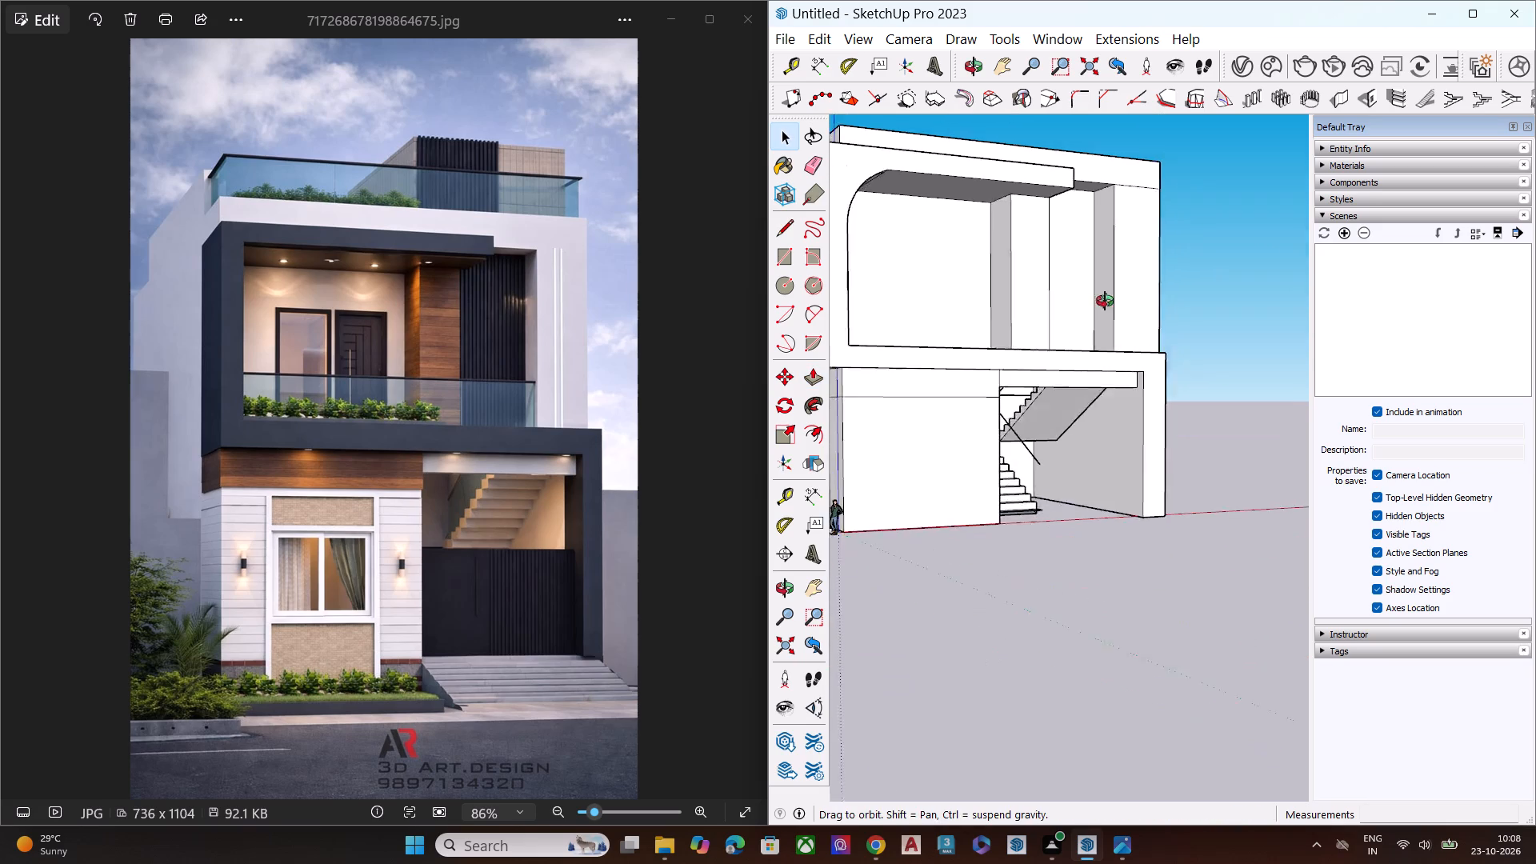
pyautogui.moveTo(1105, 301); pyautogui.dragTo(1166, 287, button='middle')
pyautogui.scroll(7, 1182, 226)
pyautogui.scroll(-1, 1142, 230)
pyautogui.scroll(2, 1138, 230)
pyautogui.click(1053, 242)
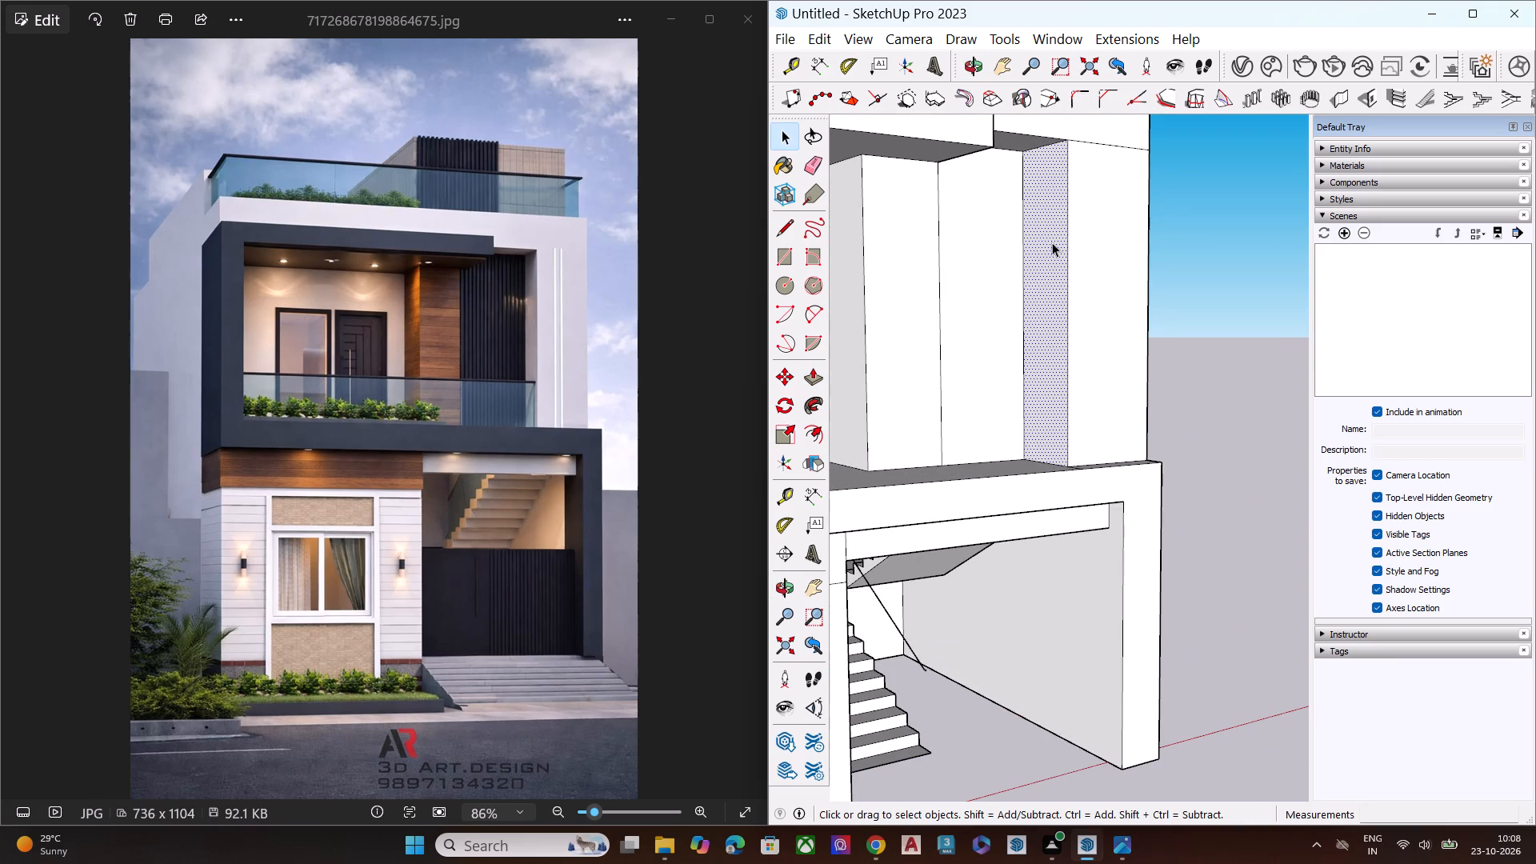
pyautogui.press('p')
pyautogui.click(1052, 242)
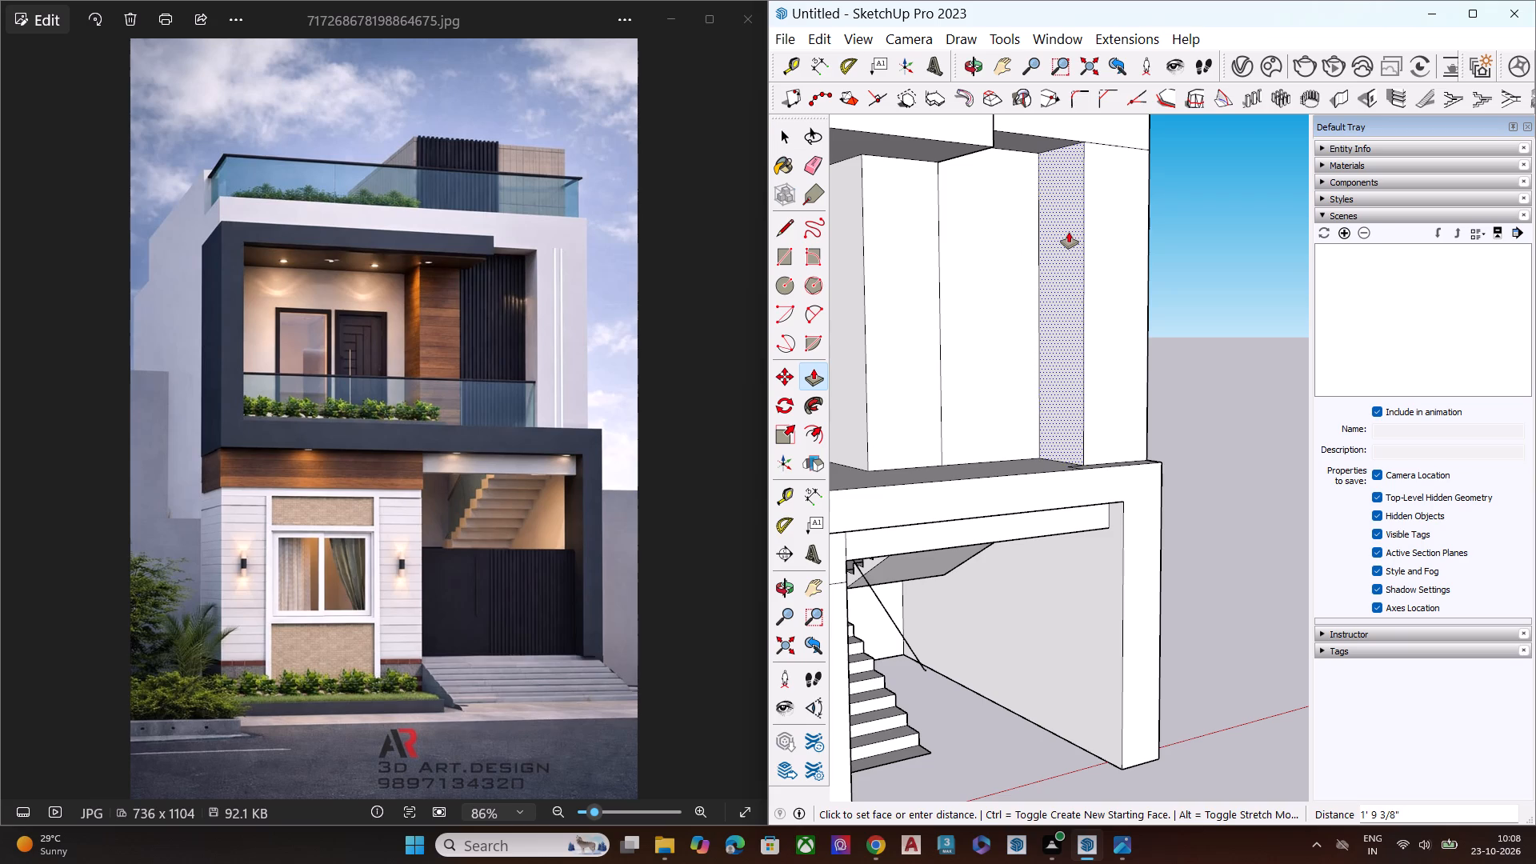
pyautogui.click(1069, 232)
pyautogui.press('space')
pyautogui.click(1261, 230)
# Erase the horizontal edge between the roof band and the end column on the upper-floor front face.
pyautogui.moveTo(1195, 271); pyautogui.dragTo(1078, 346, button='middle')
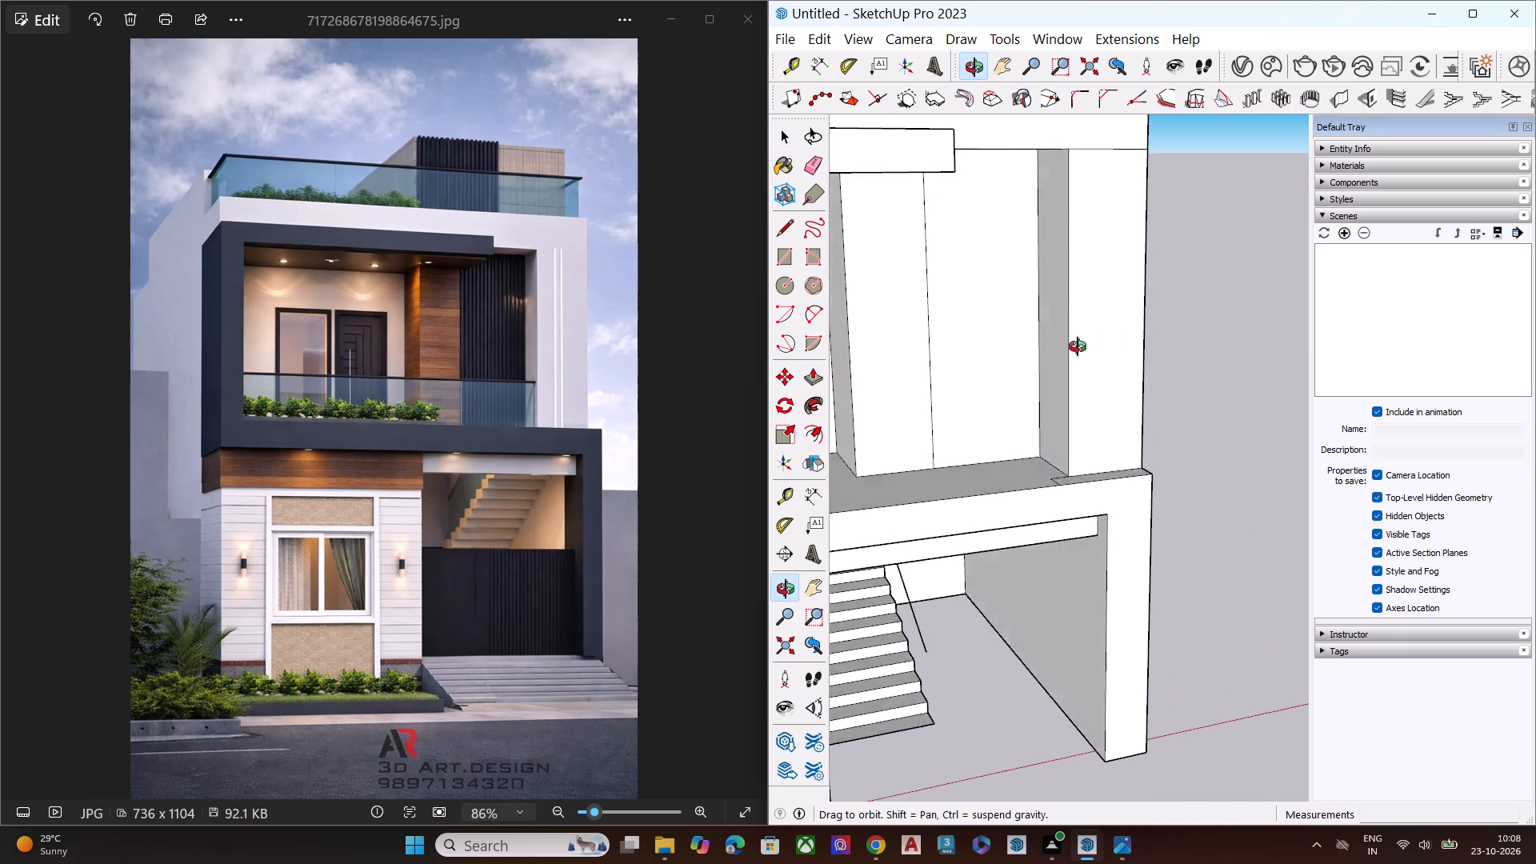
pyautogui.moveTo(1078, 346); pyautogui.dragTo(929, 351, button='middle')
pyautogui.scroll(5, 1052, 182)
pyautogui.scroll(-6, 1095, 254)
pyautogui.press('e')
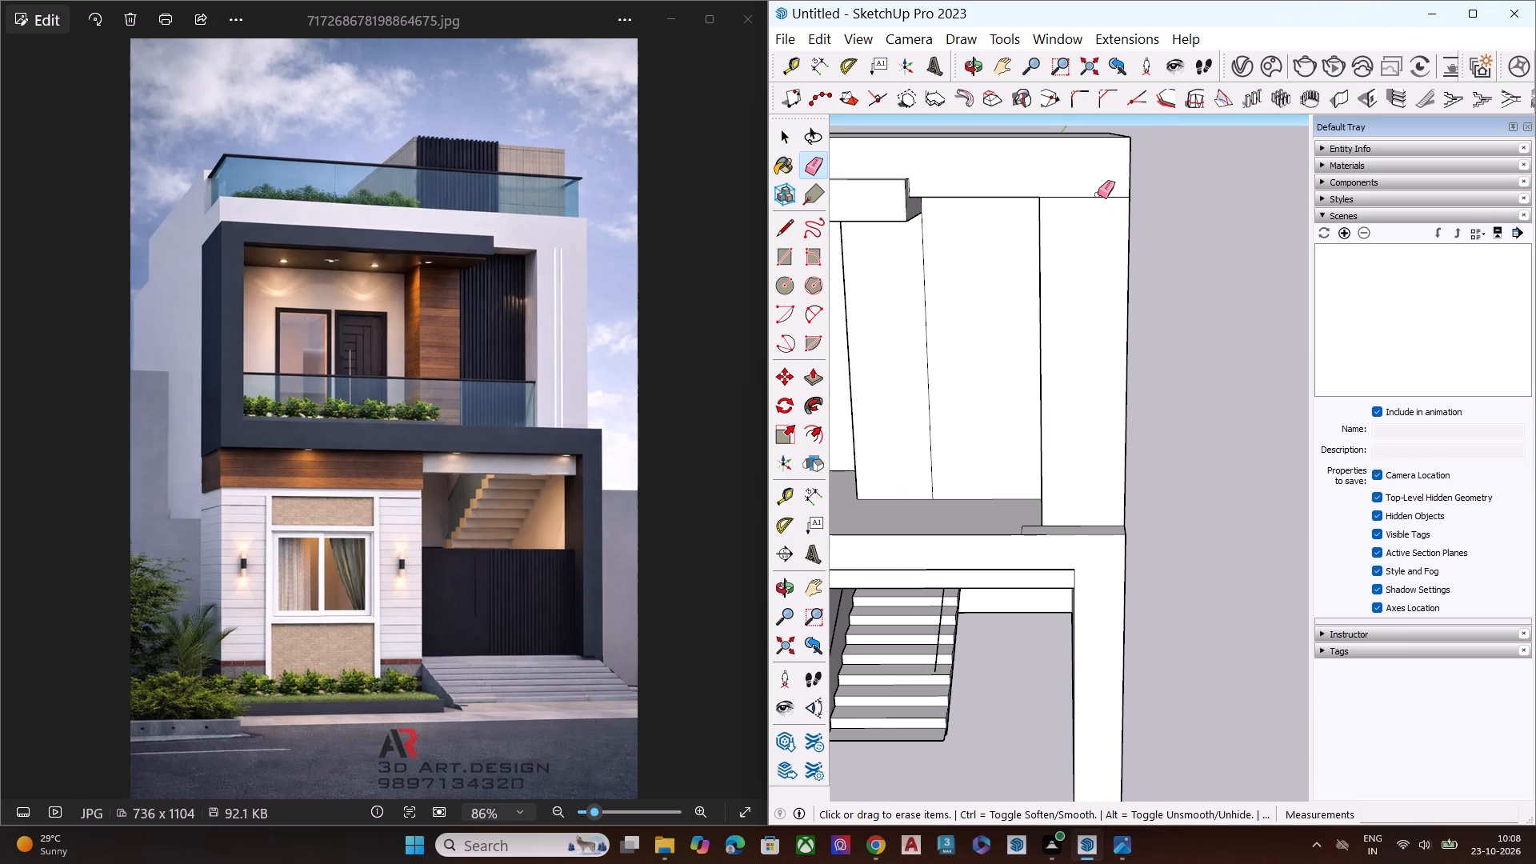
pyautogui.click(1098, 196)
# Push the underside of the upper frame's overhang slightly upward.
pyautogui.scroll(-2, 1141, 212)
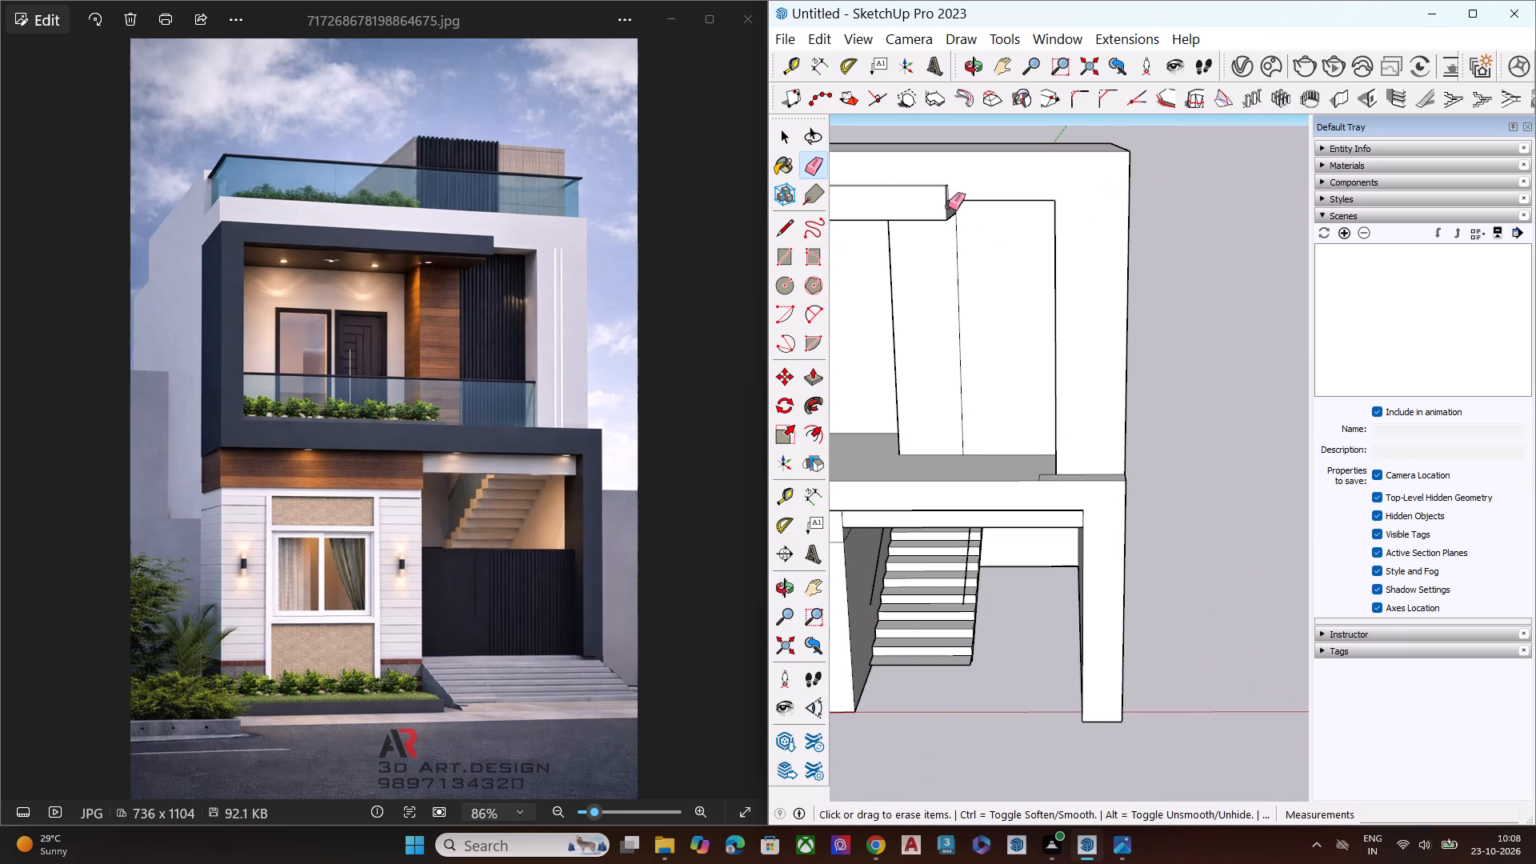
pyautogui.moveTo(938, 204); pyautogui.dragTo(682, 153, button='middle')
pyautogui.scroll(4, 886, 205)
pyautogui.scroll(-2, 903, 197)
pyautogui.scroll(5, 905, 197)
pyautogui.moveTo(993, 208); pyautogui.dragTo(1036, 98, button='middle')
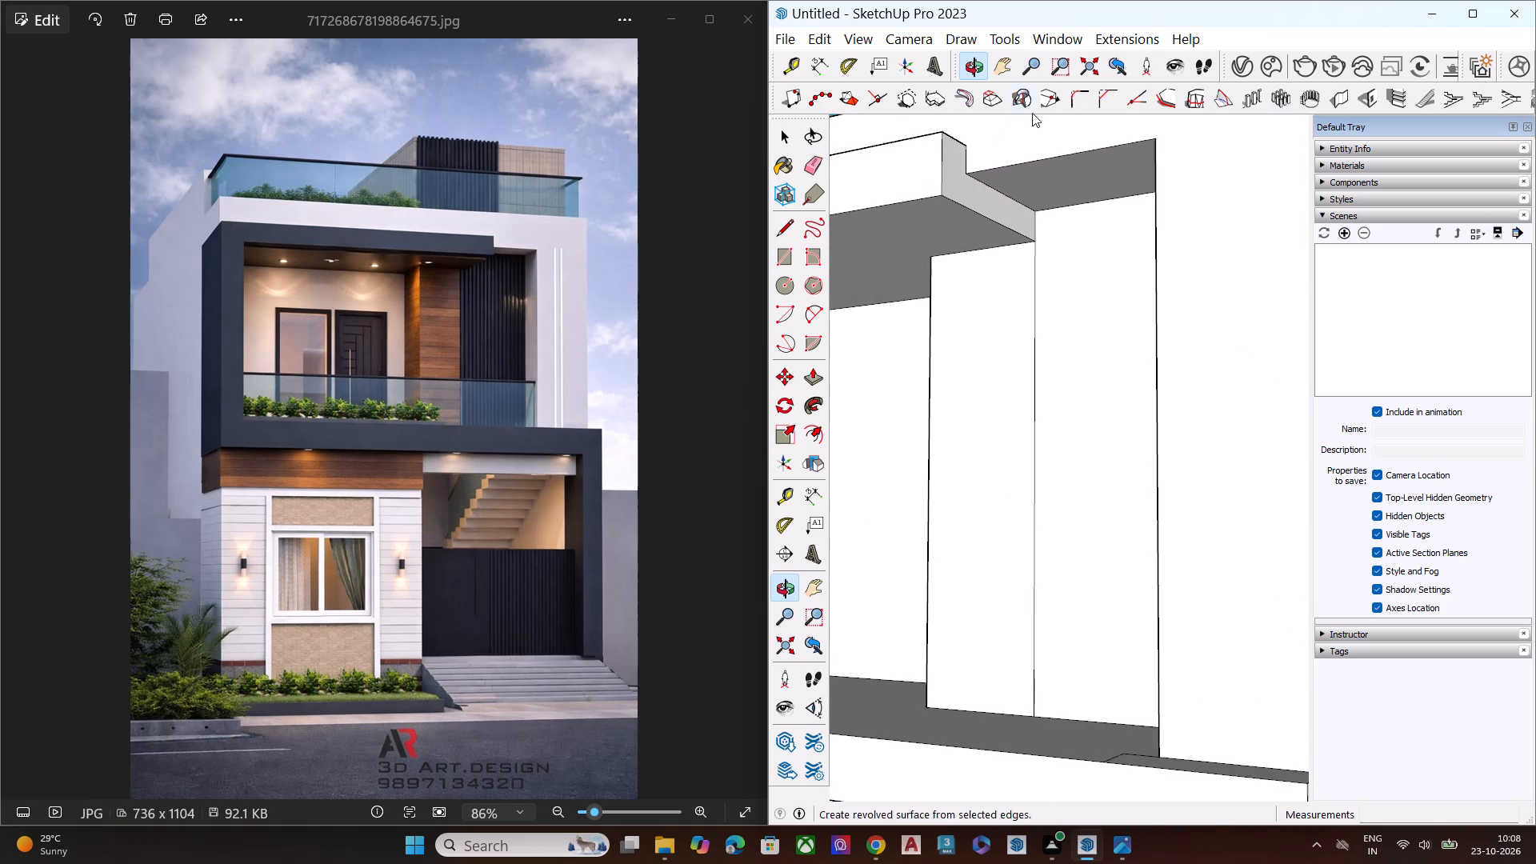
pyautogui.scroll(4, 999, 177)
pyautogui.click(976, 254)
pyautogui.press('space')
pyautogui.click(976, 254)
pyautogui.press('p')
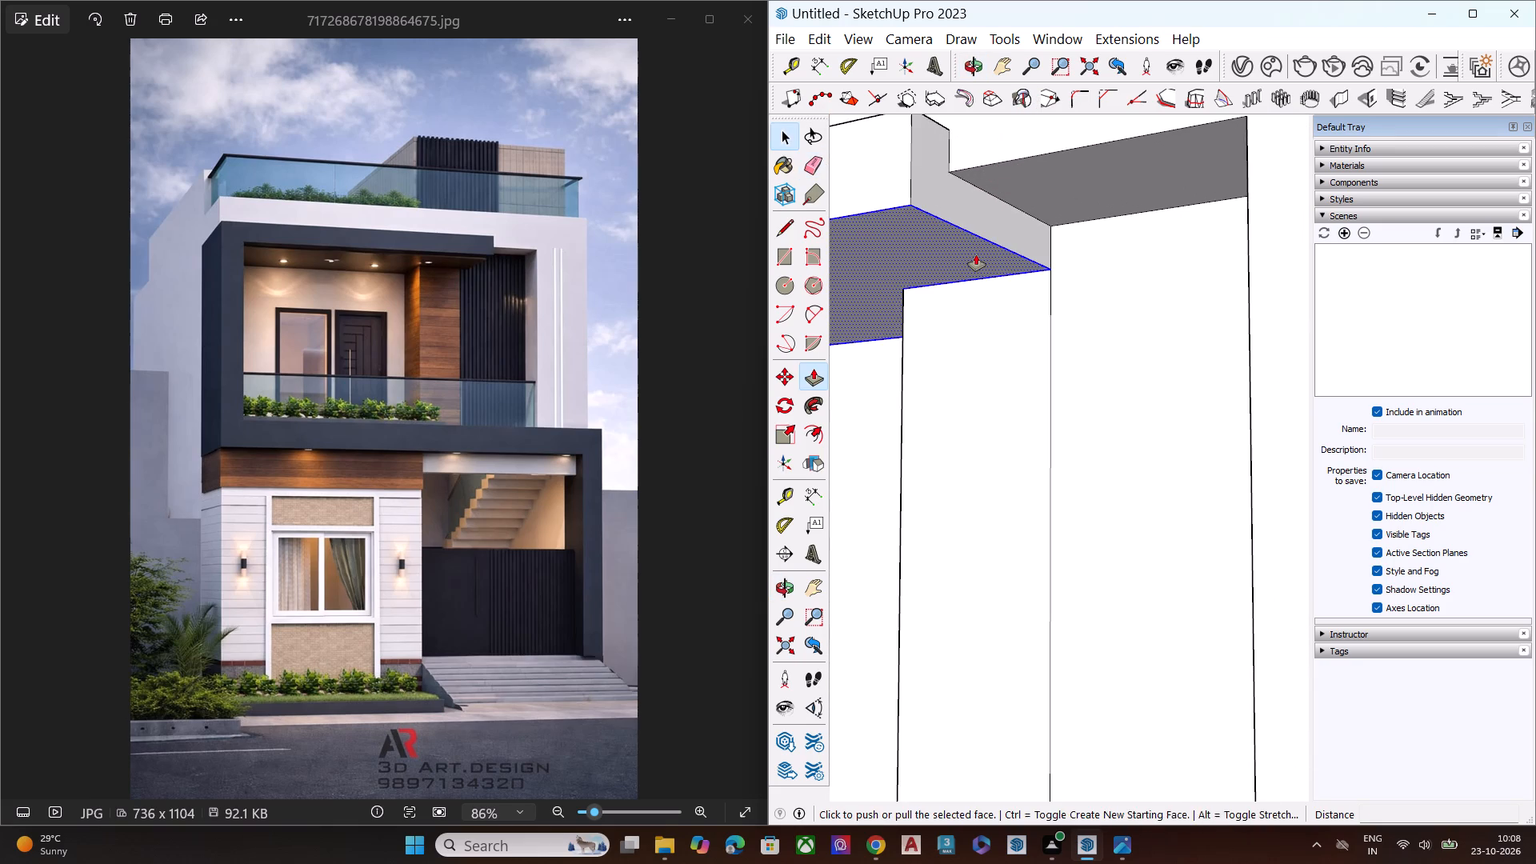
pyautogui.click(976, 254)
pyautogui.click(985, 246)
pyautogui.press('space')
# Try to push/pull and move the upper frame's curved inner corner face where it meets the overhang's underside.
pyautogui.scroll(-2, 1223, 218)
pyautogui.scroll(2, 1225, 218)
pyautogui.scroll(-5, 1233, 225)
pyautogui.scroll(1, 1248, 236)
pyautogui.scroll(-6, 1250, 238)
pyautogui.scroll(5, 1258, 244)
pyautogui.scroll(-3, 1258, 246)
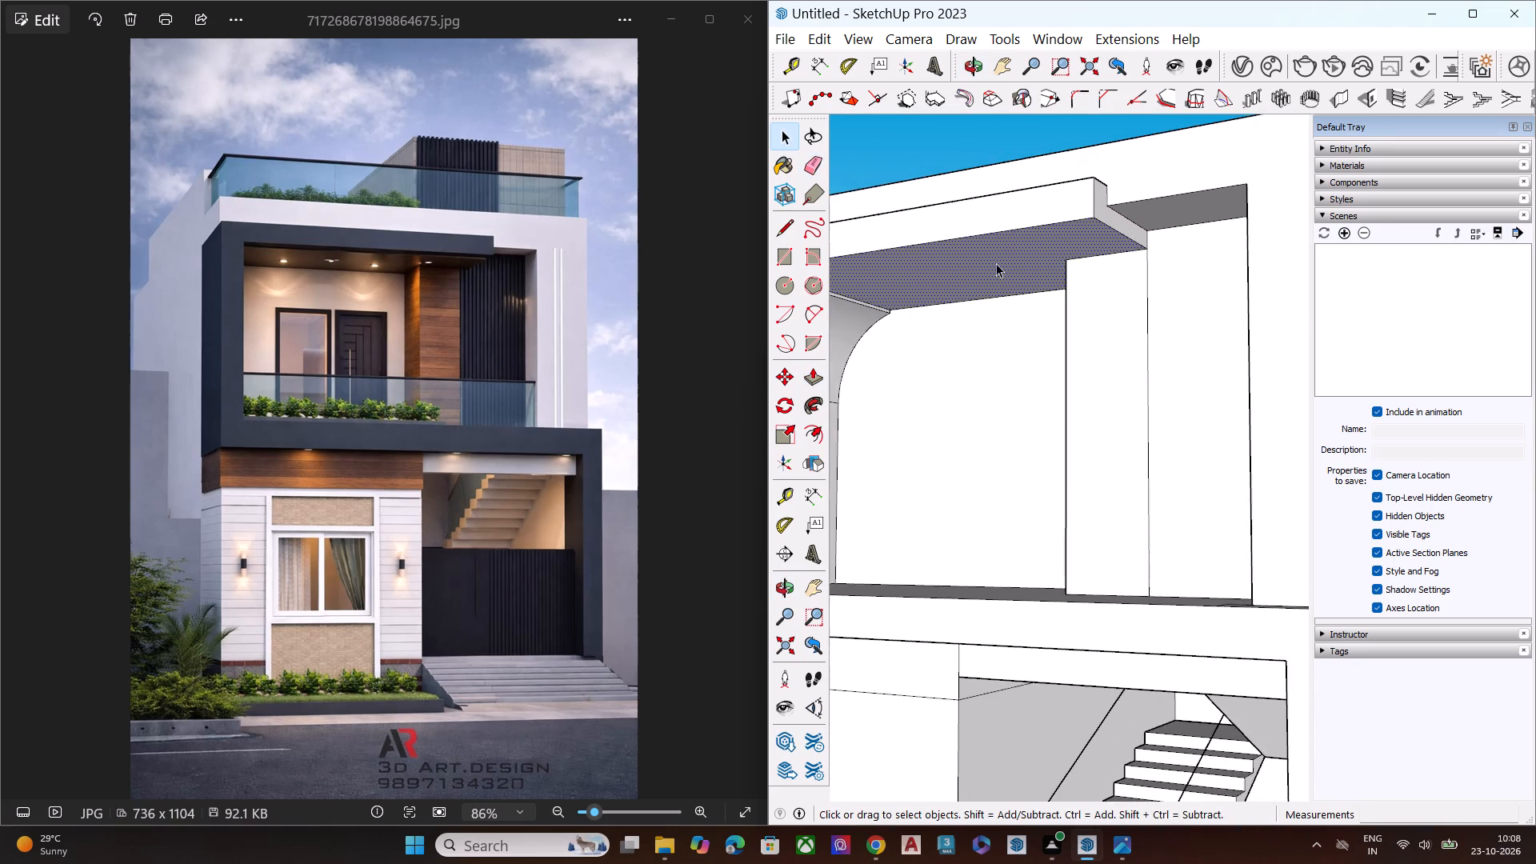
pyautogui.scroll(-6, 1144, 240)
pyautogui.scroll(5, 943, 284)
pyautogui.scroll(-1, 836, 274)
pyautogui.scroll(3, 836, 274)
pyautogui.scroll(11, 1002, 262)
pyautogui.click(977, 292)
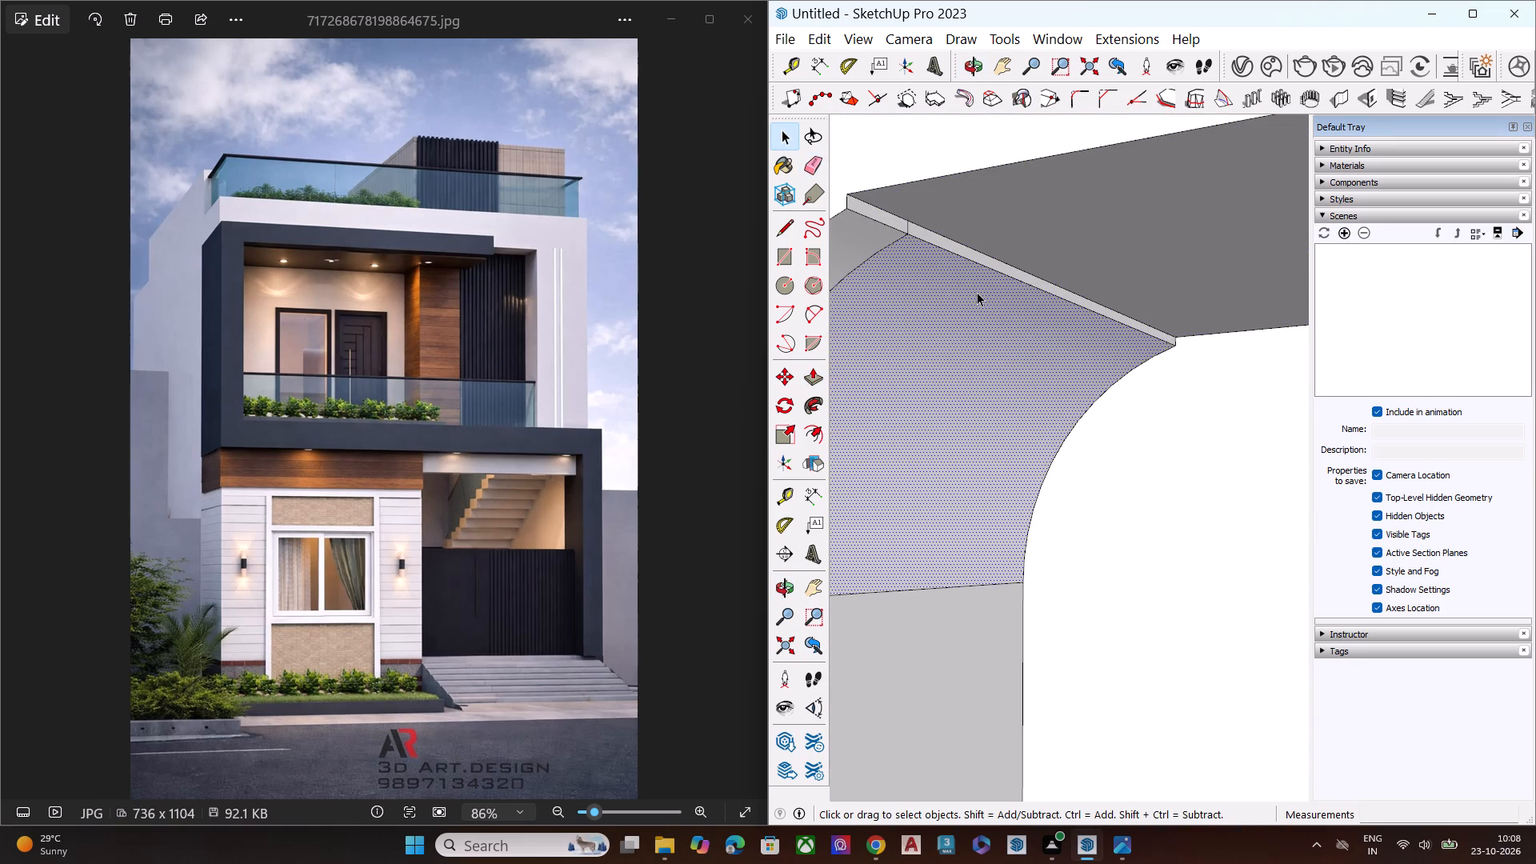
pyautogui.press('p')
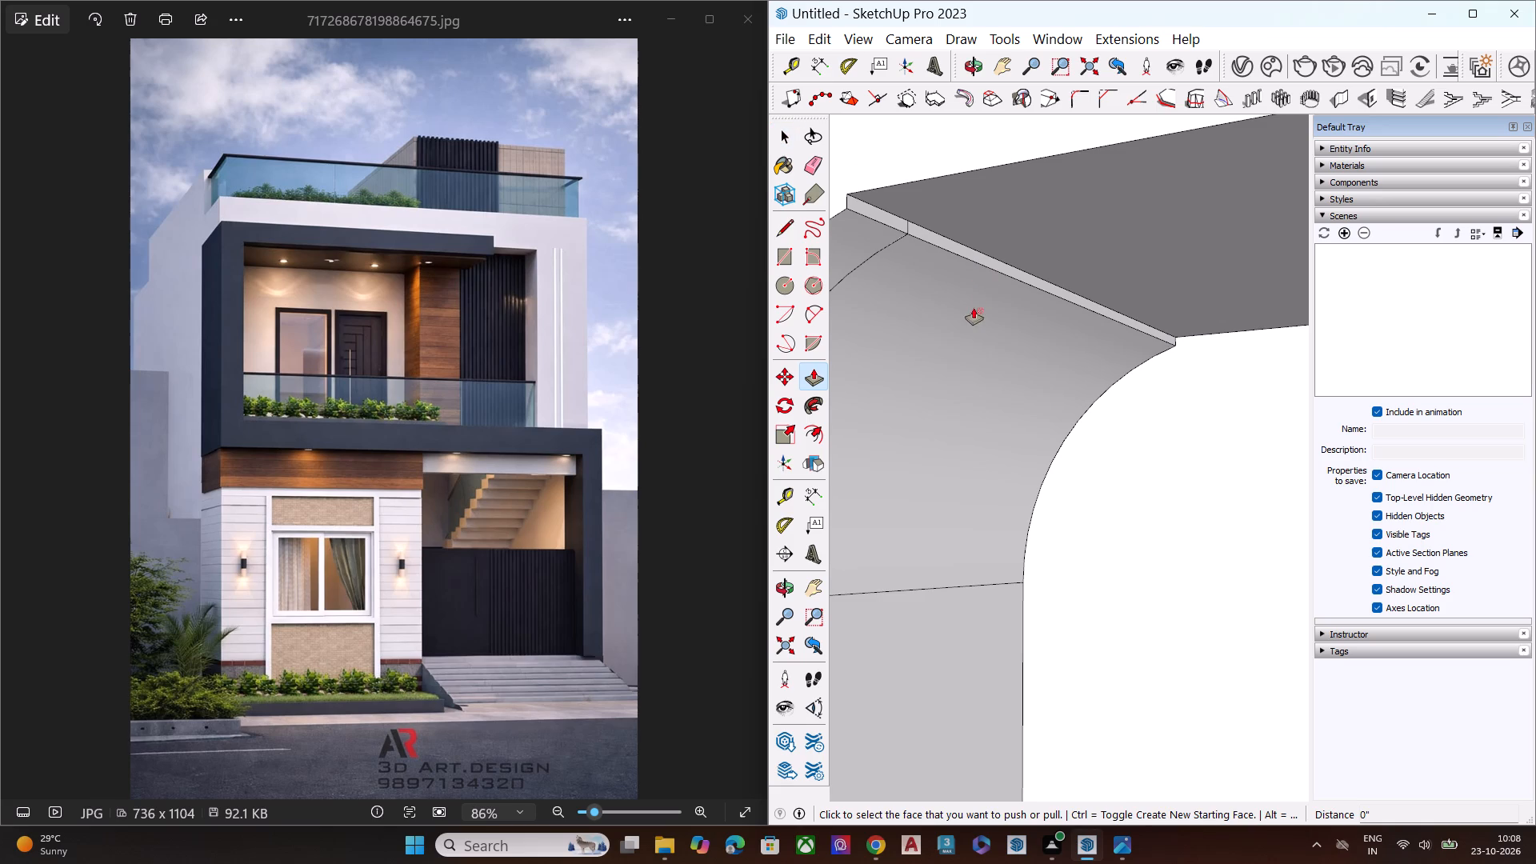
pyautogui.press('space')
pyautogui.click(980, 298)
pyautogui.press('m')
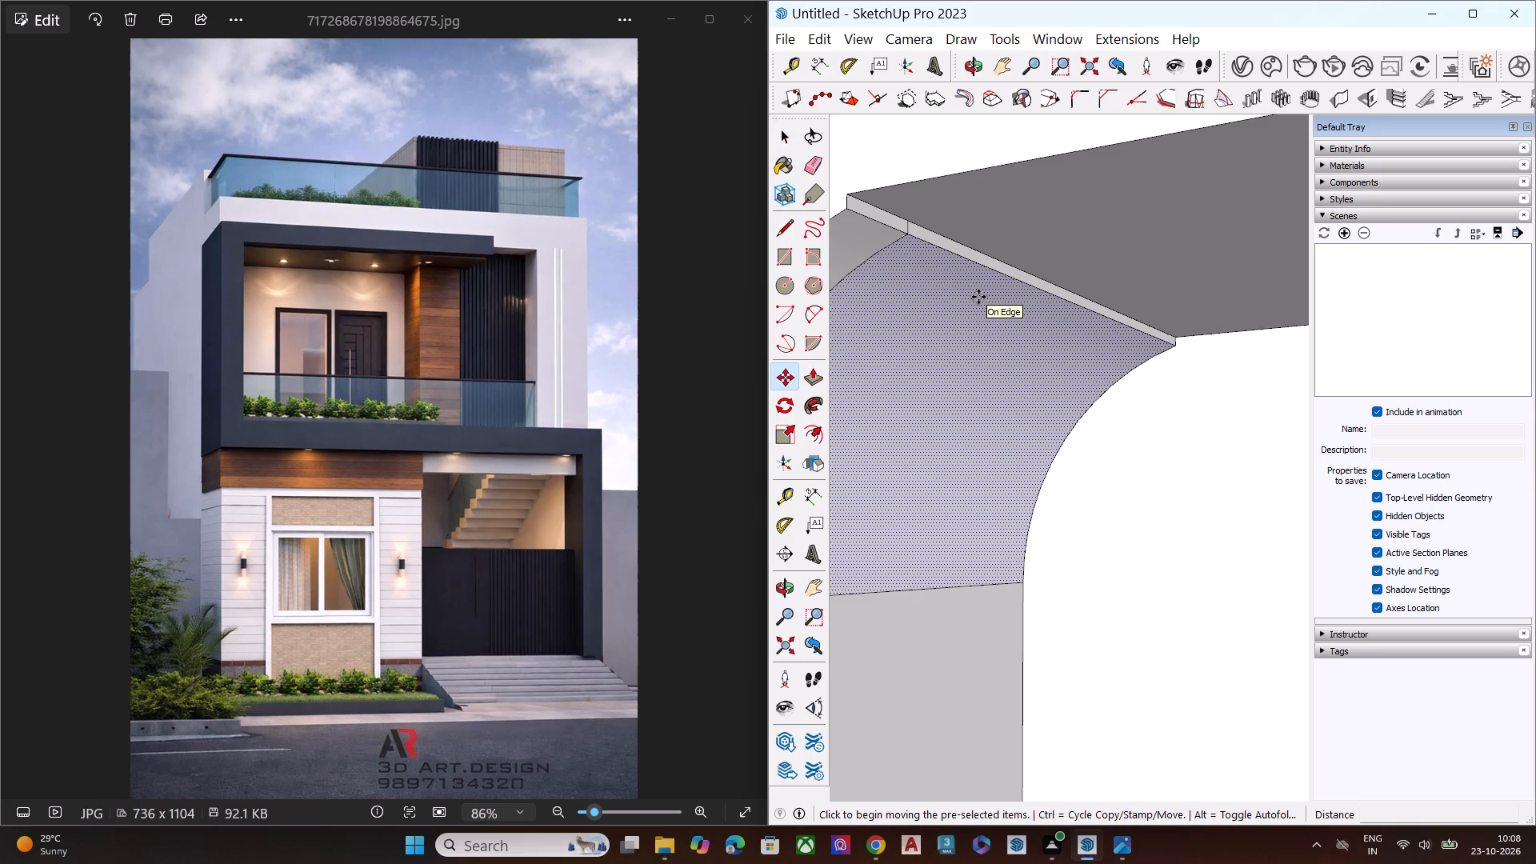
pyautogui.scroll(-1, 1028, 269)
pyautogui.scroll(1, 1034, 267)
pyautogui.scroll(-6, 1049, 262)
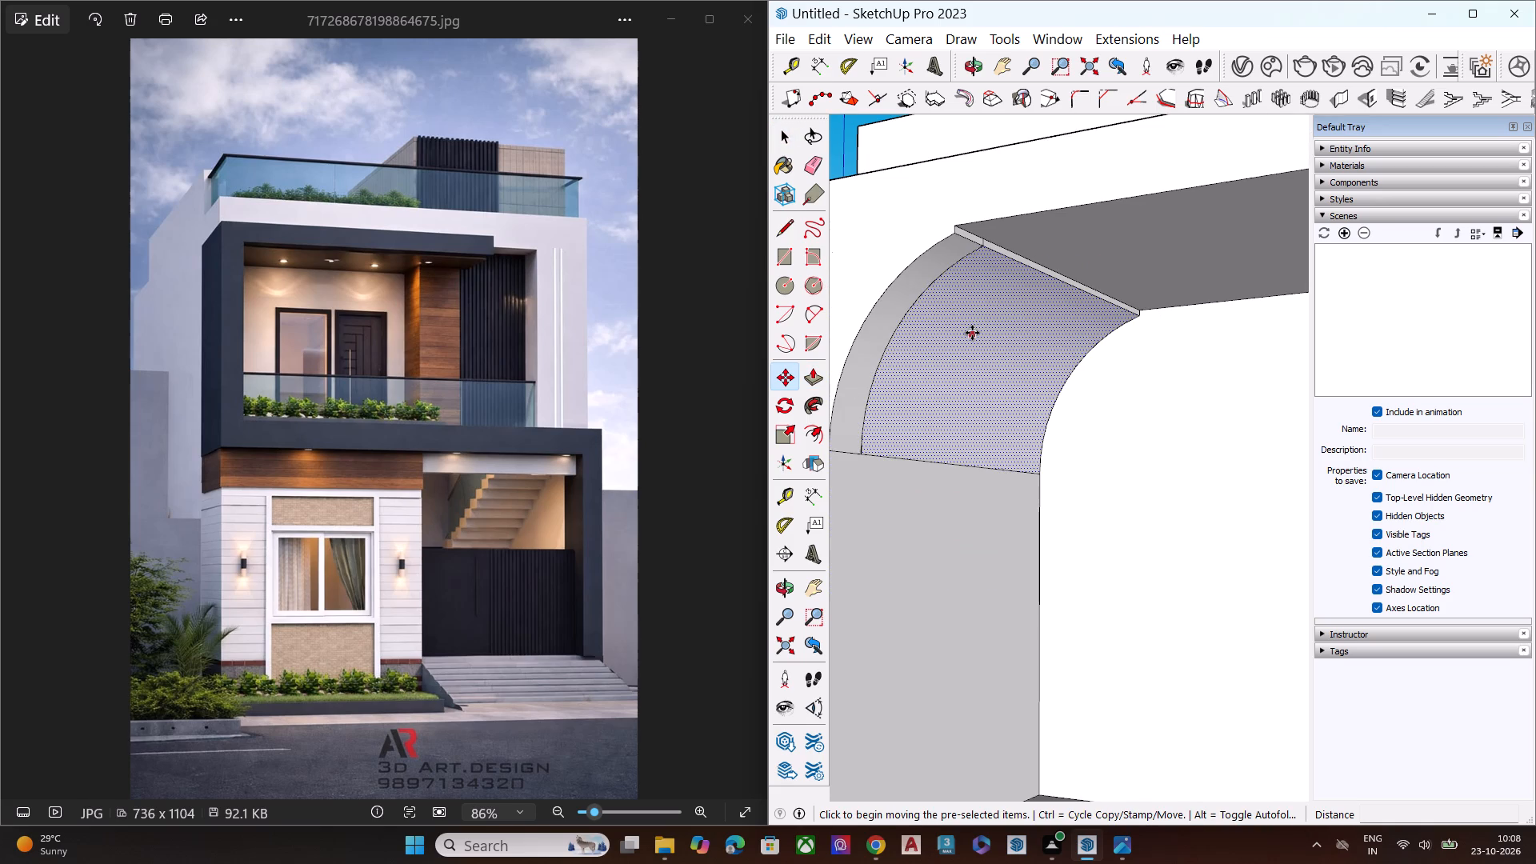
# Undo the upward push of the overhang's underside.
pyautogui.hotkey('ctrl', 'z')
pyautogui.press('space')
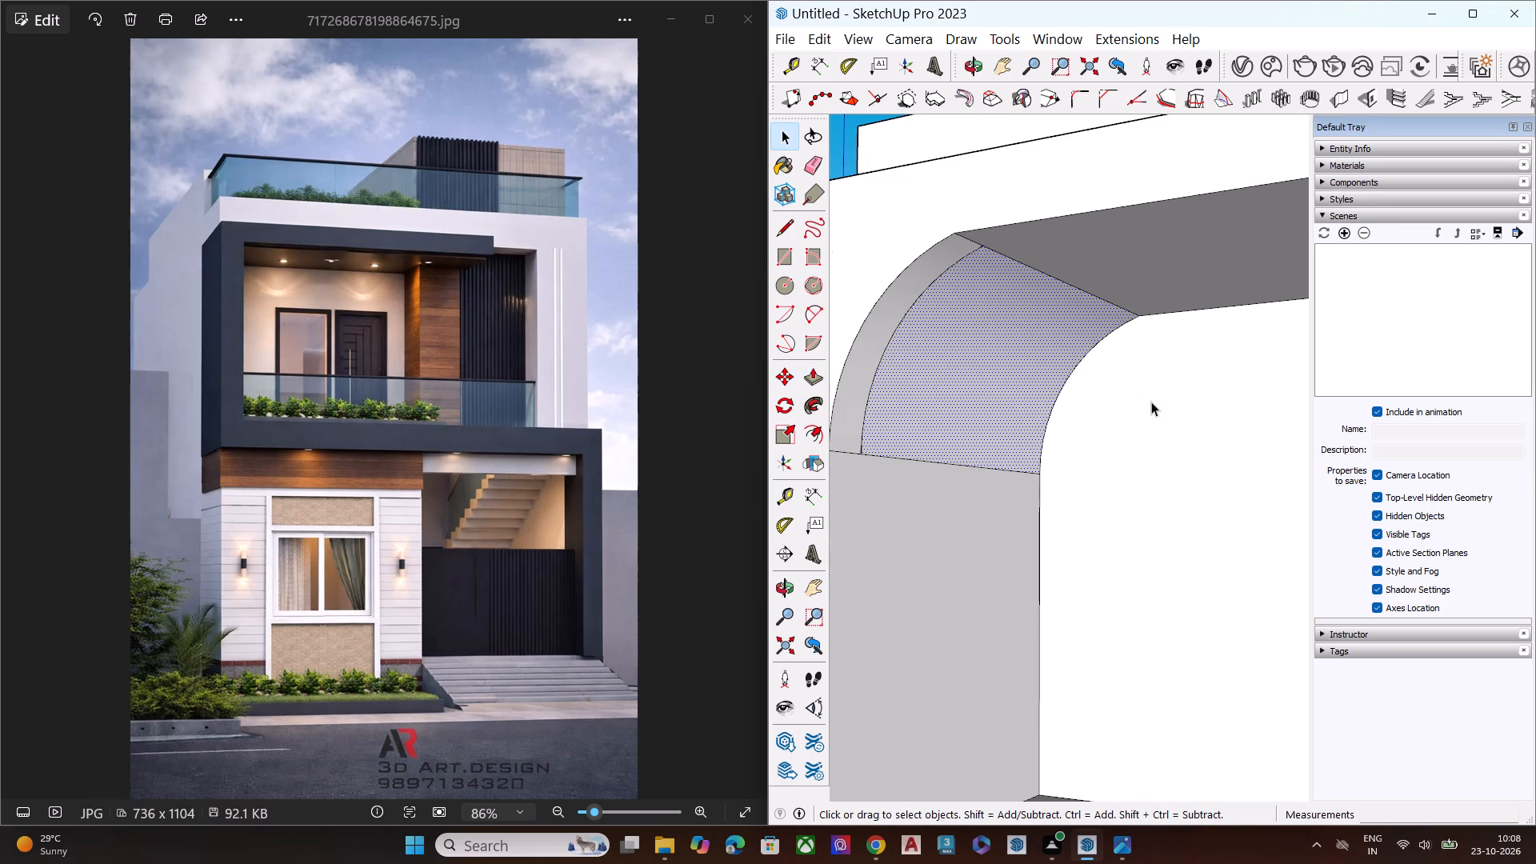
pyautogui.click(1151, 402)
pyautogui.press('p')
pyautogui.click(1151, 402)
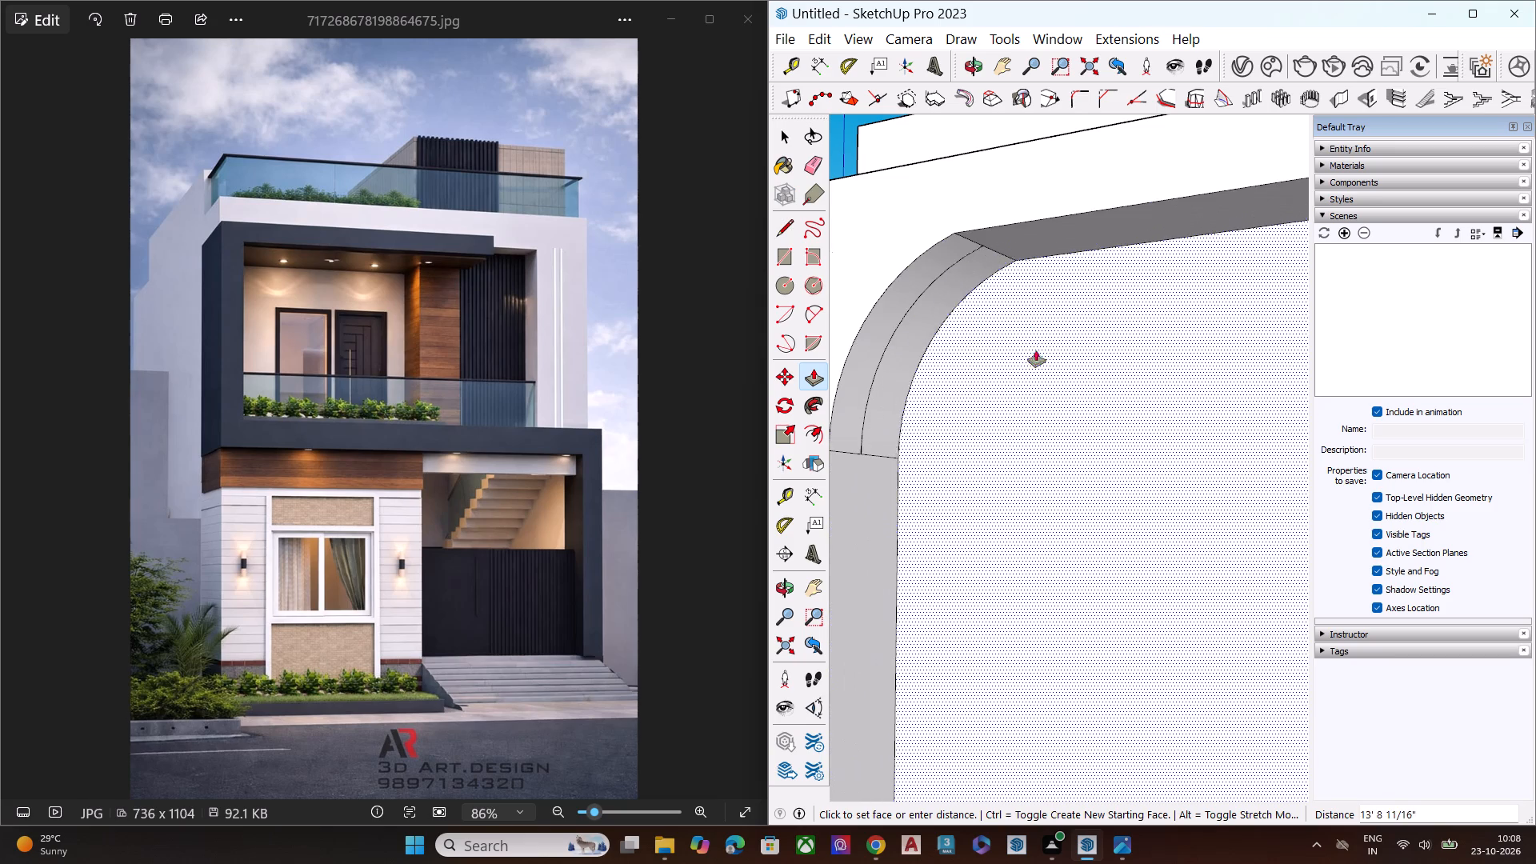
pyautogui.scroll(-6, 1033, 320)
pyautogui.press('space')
# Examine the upper frame's curved inner corner up close, selecting the front face and the narrow curved strip.
pyautogui.moveTo(1033, 320); pyautogui.dragTo(991, 435, button='middle')
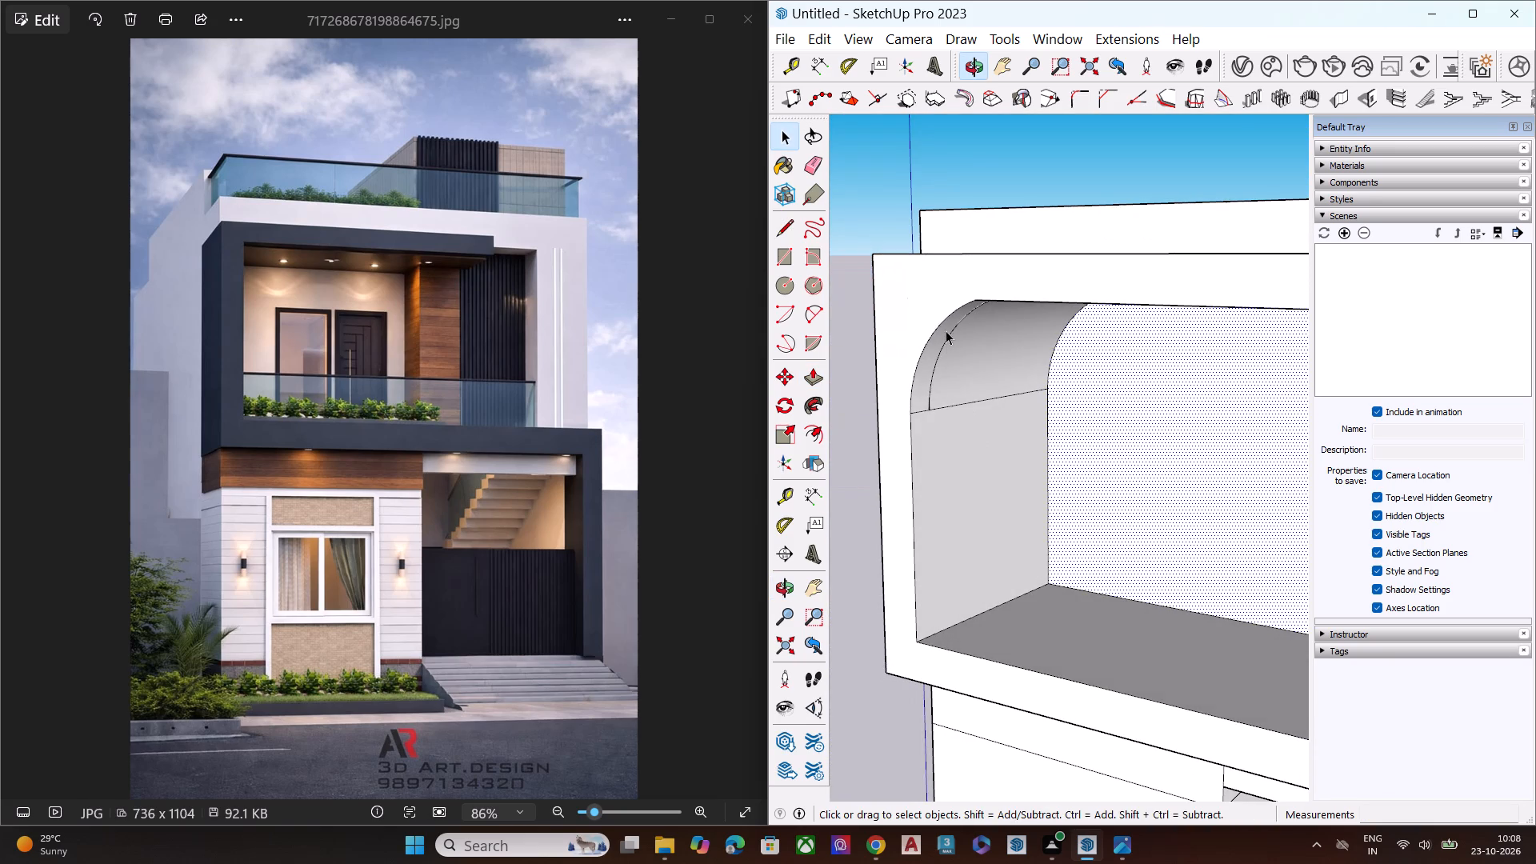
pyautogui.click(934, 313)
pyautogui.scroll(5, 919, 320)
pyautogui.moveTo(980, 301); pyautogui.dragTo(1086, 291, button='middle')
pyautogui.scroll(5, 1067, 303)
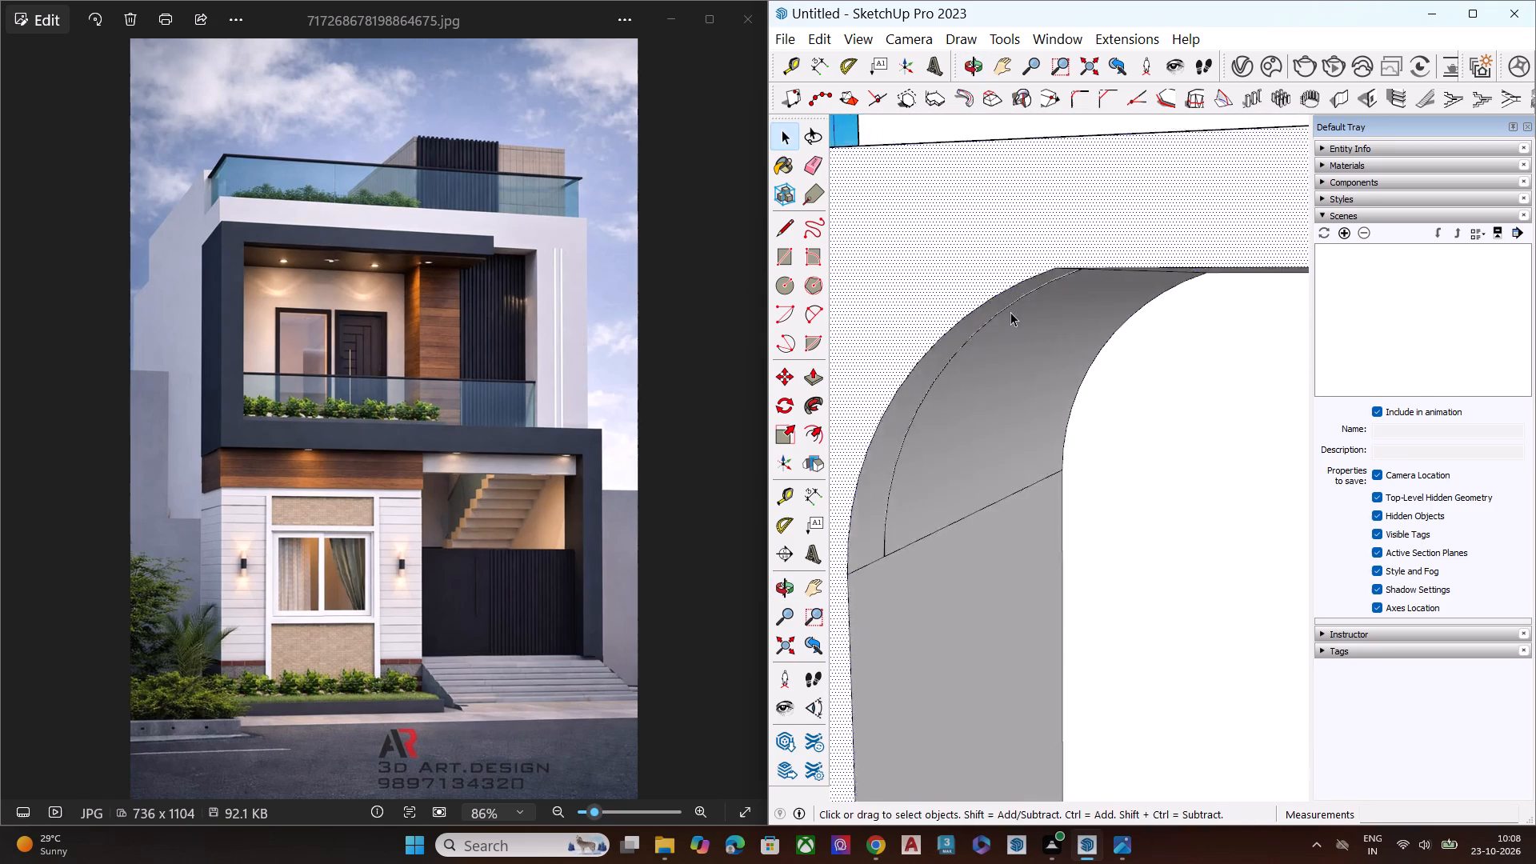
pyautogui.scroll(1, 1010, 312)
pyautogui.moveTo(982, 293); pyautogui.dragTo(943, 232, button='middle')
pyautogui.scroll(2, 943, 232)
pyautogui.click(992, 278)
pyautogui.scroll(-3, 998, 276)
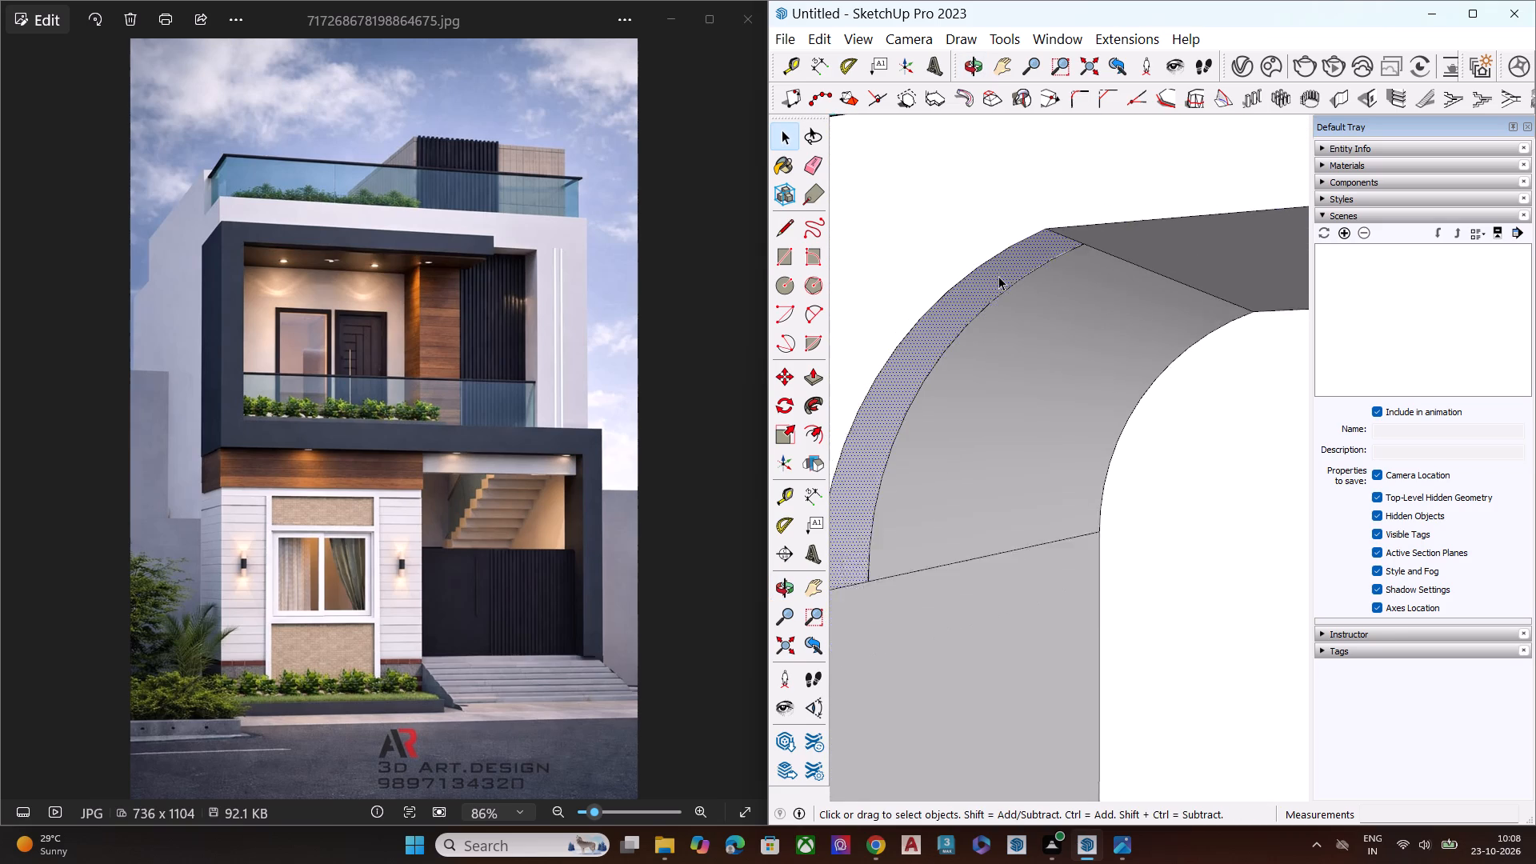
pyautogui.scroll(-2, 998, 276)
pyautogui.scroll(1, 998, 276)
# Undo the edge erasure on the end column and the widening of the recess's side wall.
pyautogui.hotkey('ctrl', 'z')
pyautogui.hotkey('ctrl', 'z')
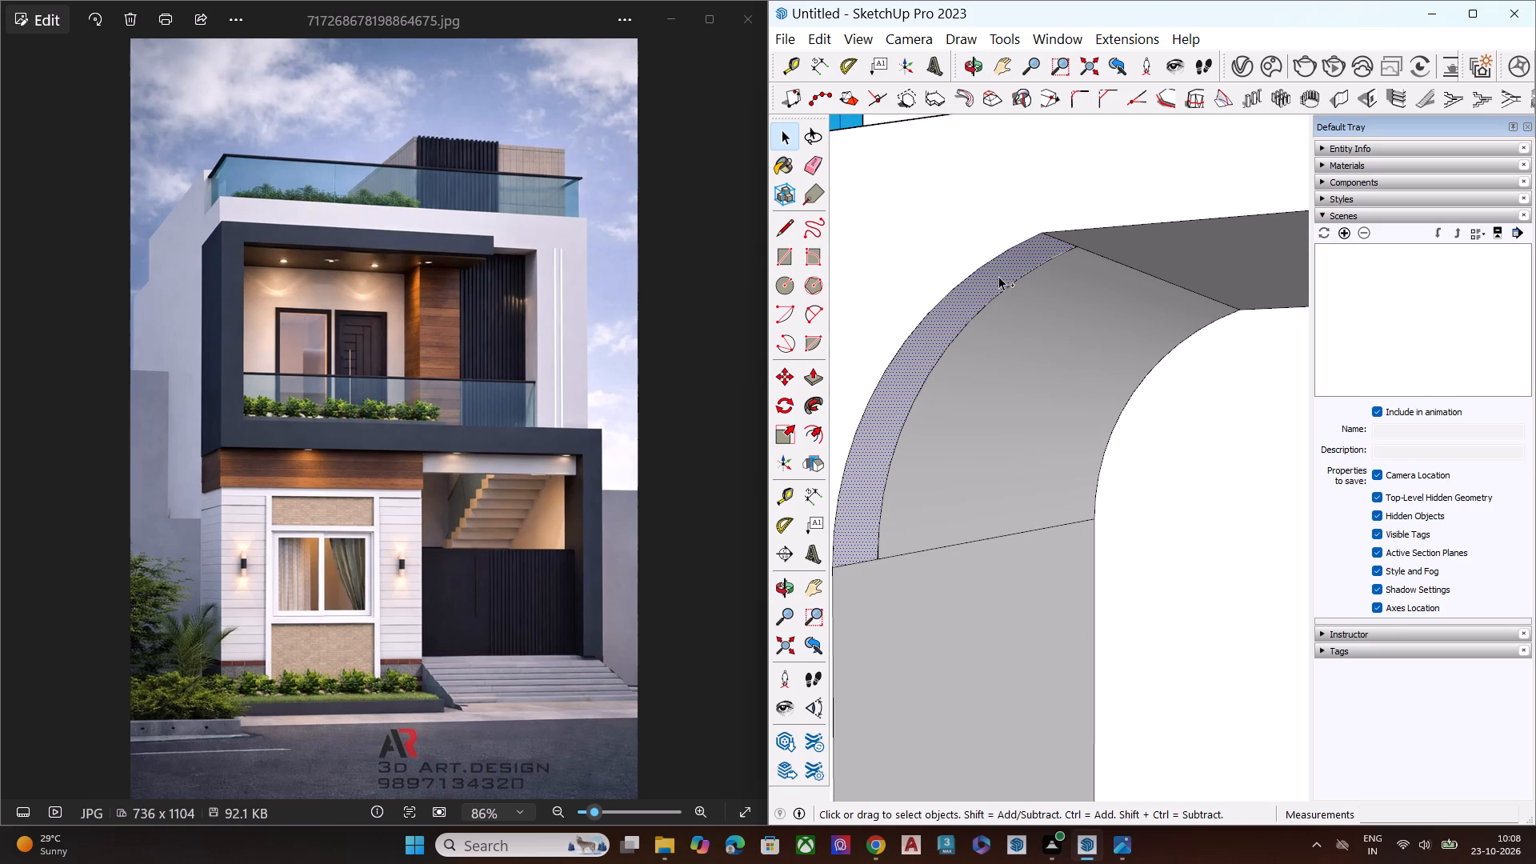
# Examine the upper-floor overhang, projecting panel and side recess from several angles, along with the overall building form.
pyautogui.scroll(-11, 990, 217)
pyautogui.scroll(1, 958, 230)
pyautogui.scroll(-3, 958, 232)
pyautogui.scroll(2, 954, 250)
pyautogui.scroll(-5, 949, 255)
pyautogui.scroll(1, 919, 287)
pyautogui.scroll(-2, 919, 287)
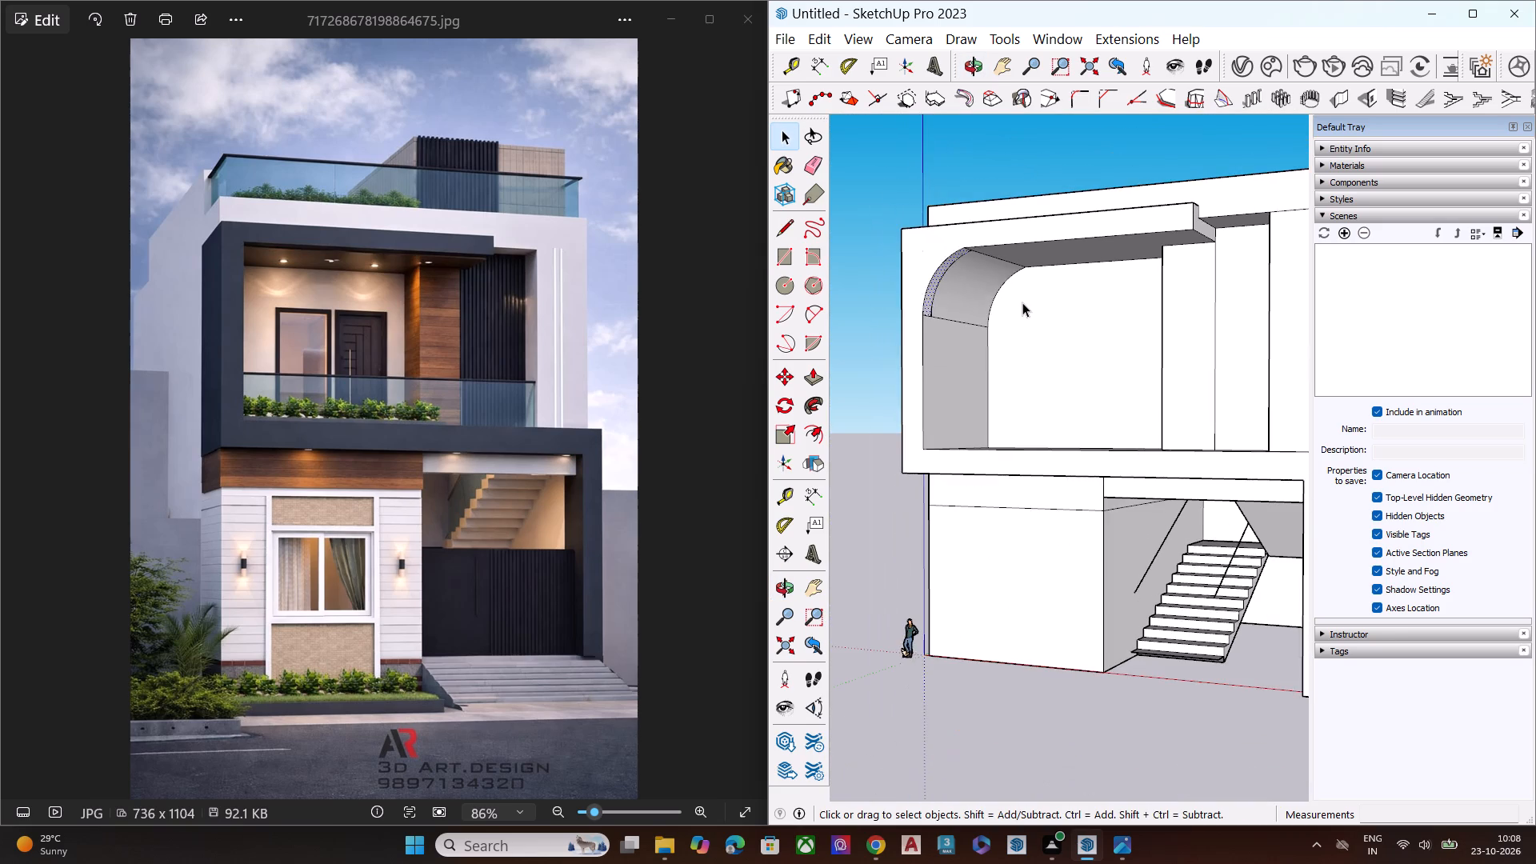
pyautogui.scroll(-6, 1019, 298)
pyautogui.moveTo(1122, 322); pyautogui.dragTo(1141, 470, button='middle')
pyautogui.scroll(3, 1156, 342)
pyautogui.scroll(-1, 1134, 306)
pyautogui.scroll(5, 1134, 306)
pyautogui.moveTo(1132, 288); pyautogui.dragTo(1136, 269, button='middle')
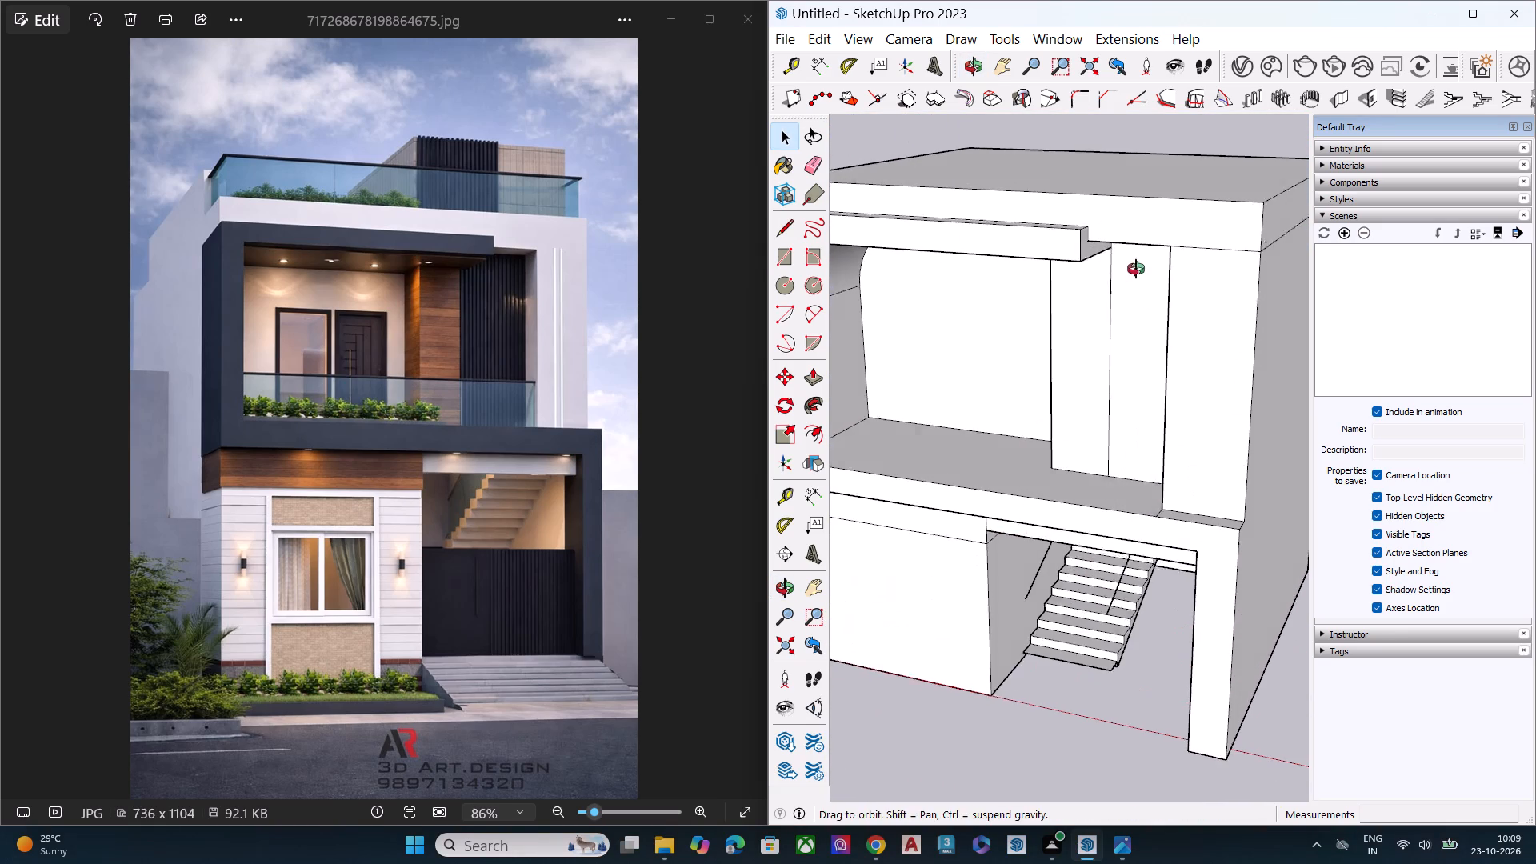
pyautogui.moveTo(1136, 269); pyautogui.dragTo(1269, 165, button='middle')
pyautogui.scroll(4, 1260, 210)
pyautogui.moveTo(1178, 229); pyautogui.dragTo(1309, 170, button='middle')
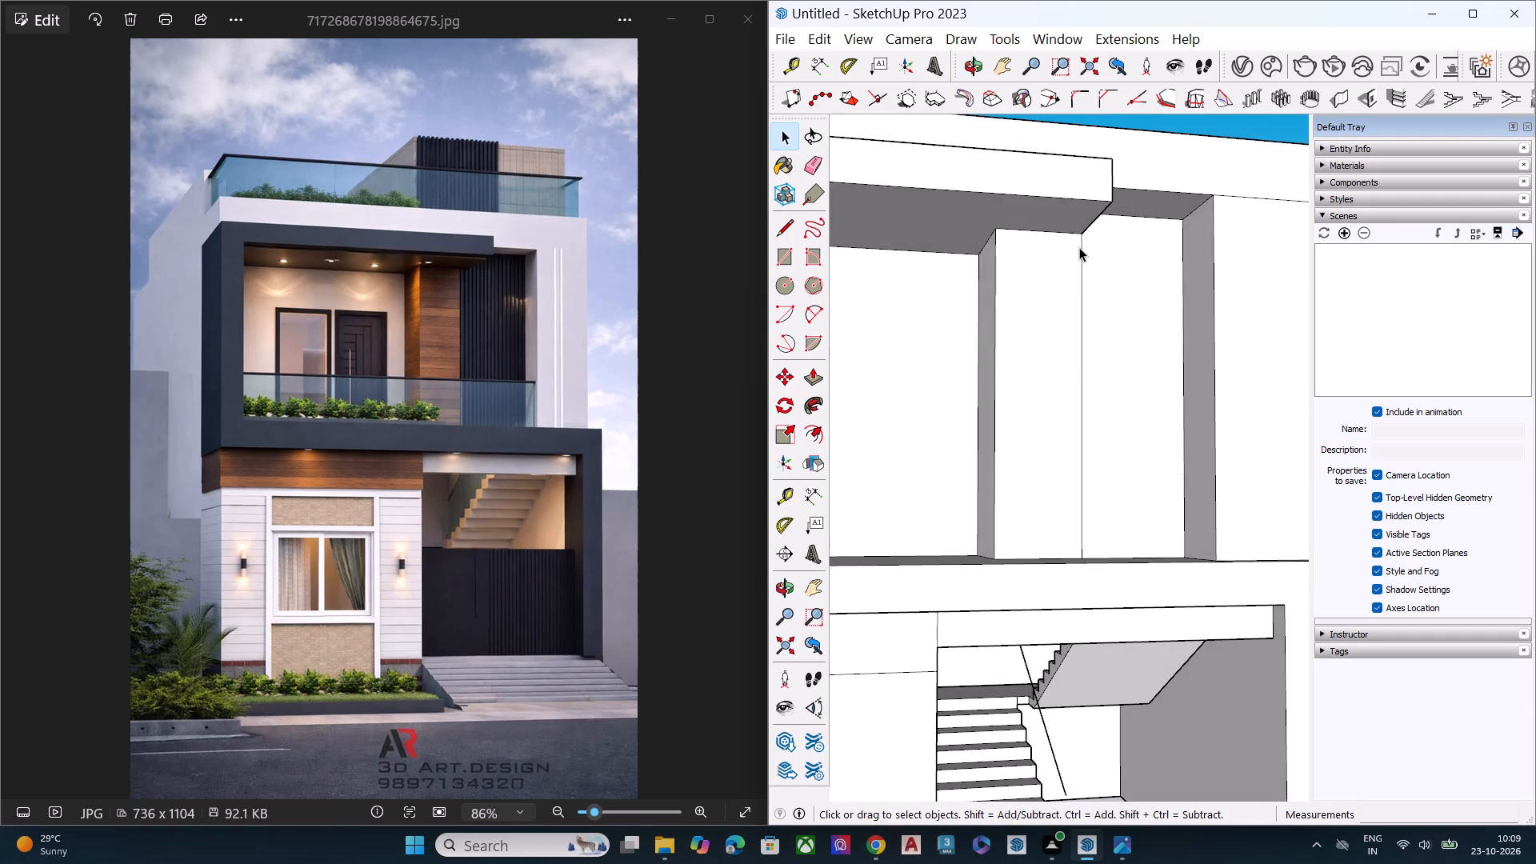
pyautogui.scroll(-1, 1078, 246)
pyautogui.scroll(3, 1078, 246)
pyautogui.scroll(-10, 1082, 249)
pyautogui.scroll(1, 1184, 242)
pyautogui.scroll(-3, 1188, 247)
pyautogui.moveTo(1034, 246); pyautogui.dragTo(1234, 426, button='middle')
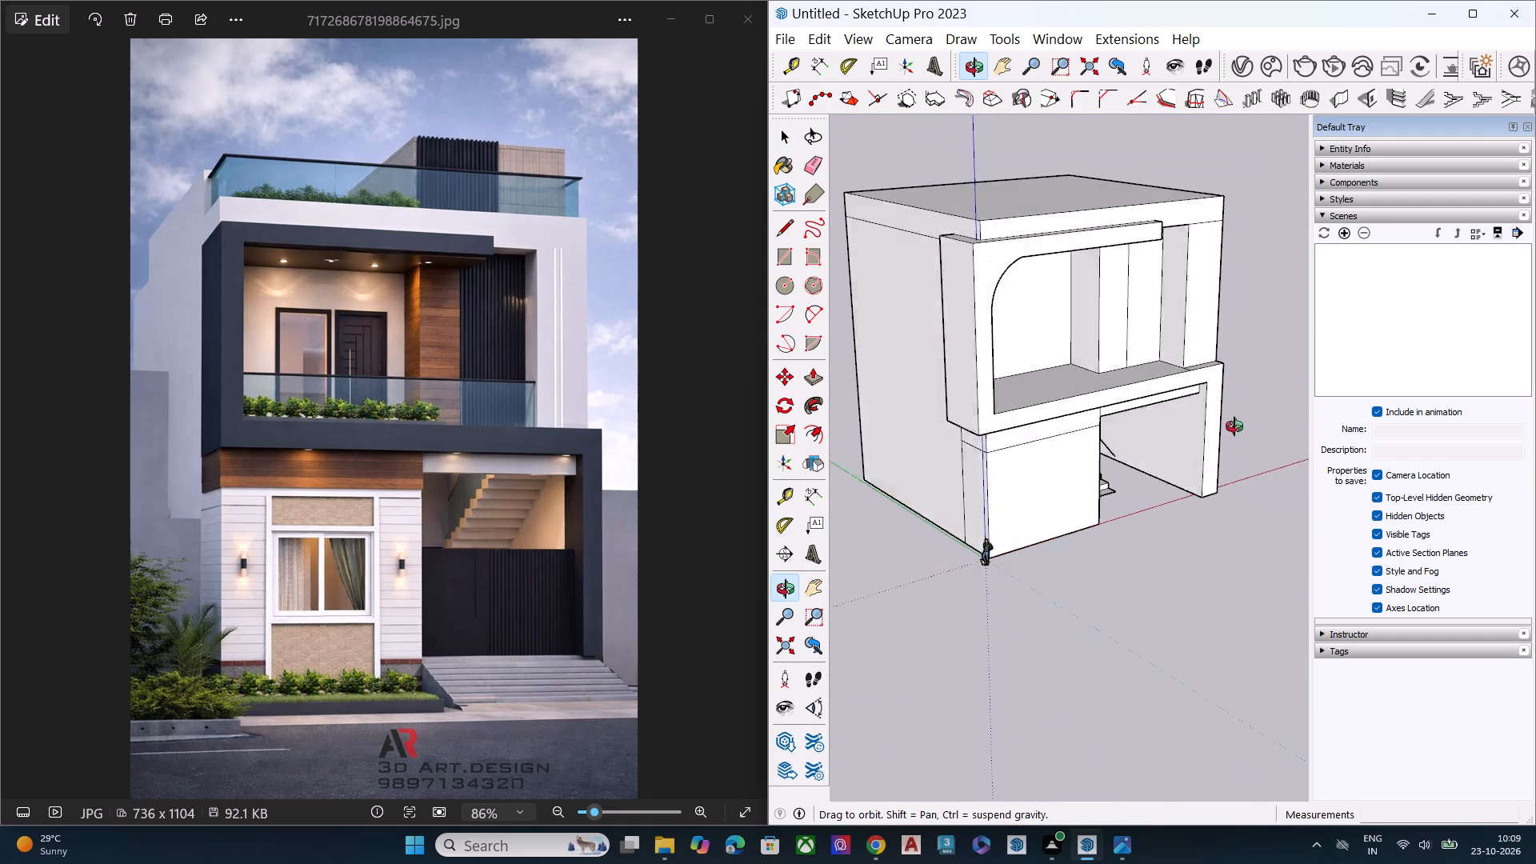
# Examine the front elevation, the ground-floor wall and the staircase opening from several angles against the reference photo.
pyautogui.moveTo(1234, 426); pyautogui.dragTo(957, 458, button='middle')
pyautogui.moveTo(940, 422); pyautogui.dragTo(882, 324, button='middle')
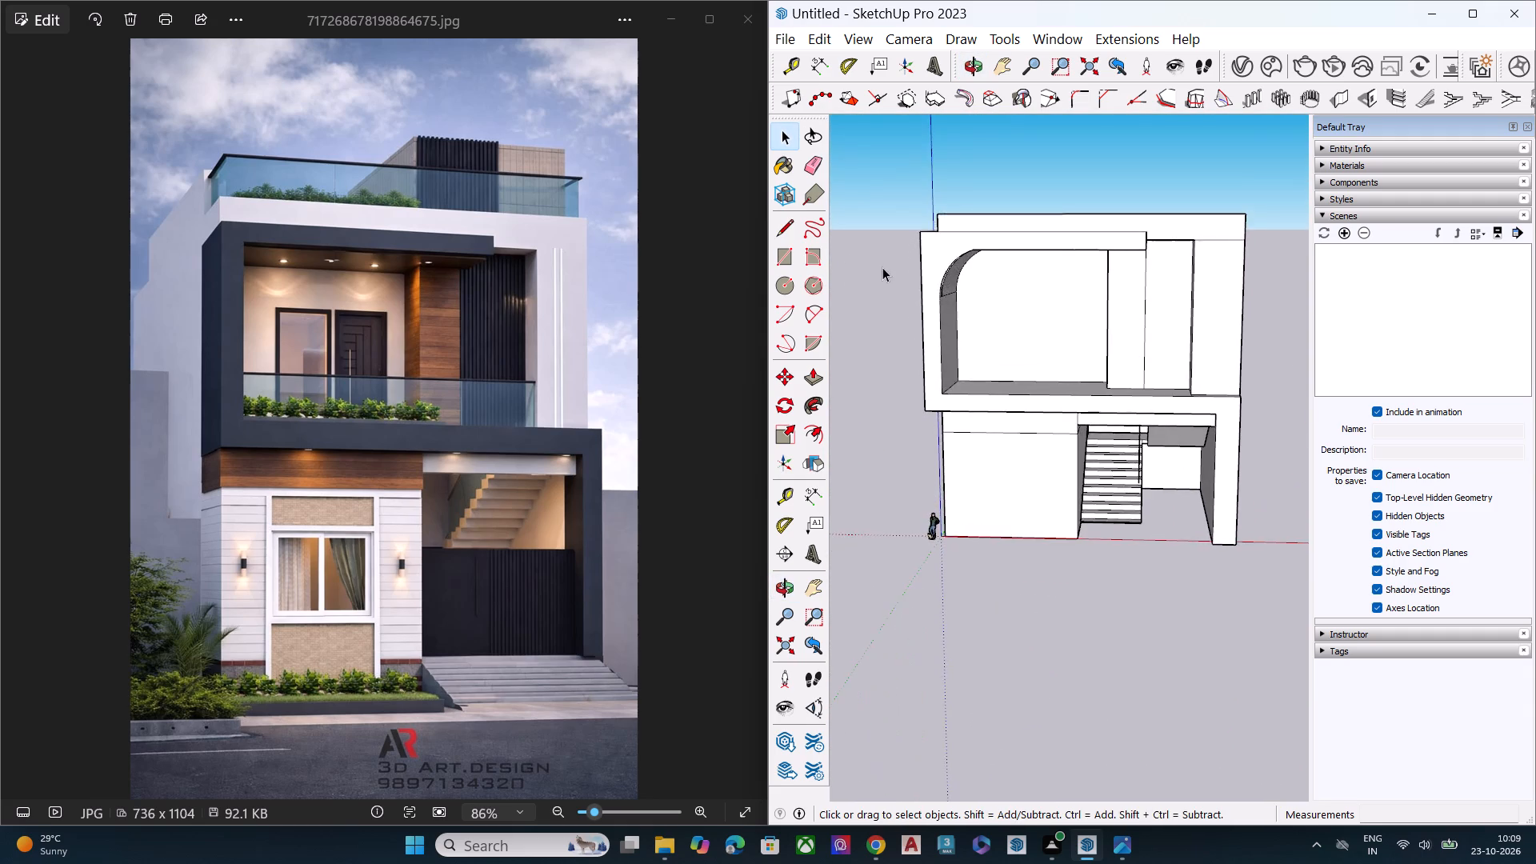
pyautogui.scroll(-2, 882, 267)
pyautogui.scroll(1, 882, 270)
pyautogui.scroll(-5, 884, 277)
pyautogui.moveTo(942, 339); pyautogui.dragTo(941, 279, button='middle')
pyautogui.scroll(2, 940, 283)
pyautogui.press('space')
pyautogui.click(985, 525)
pyautogui.moveTo(1008, 474); pyautogui.dragTo(1002, 440, button='middle')
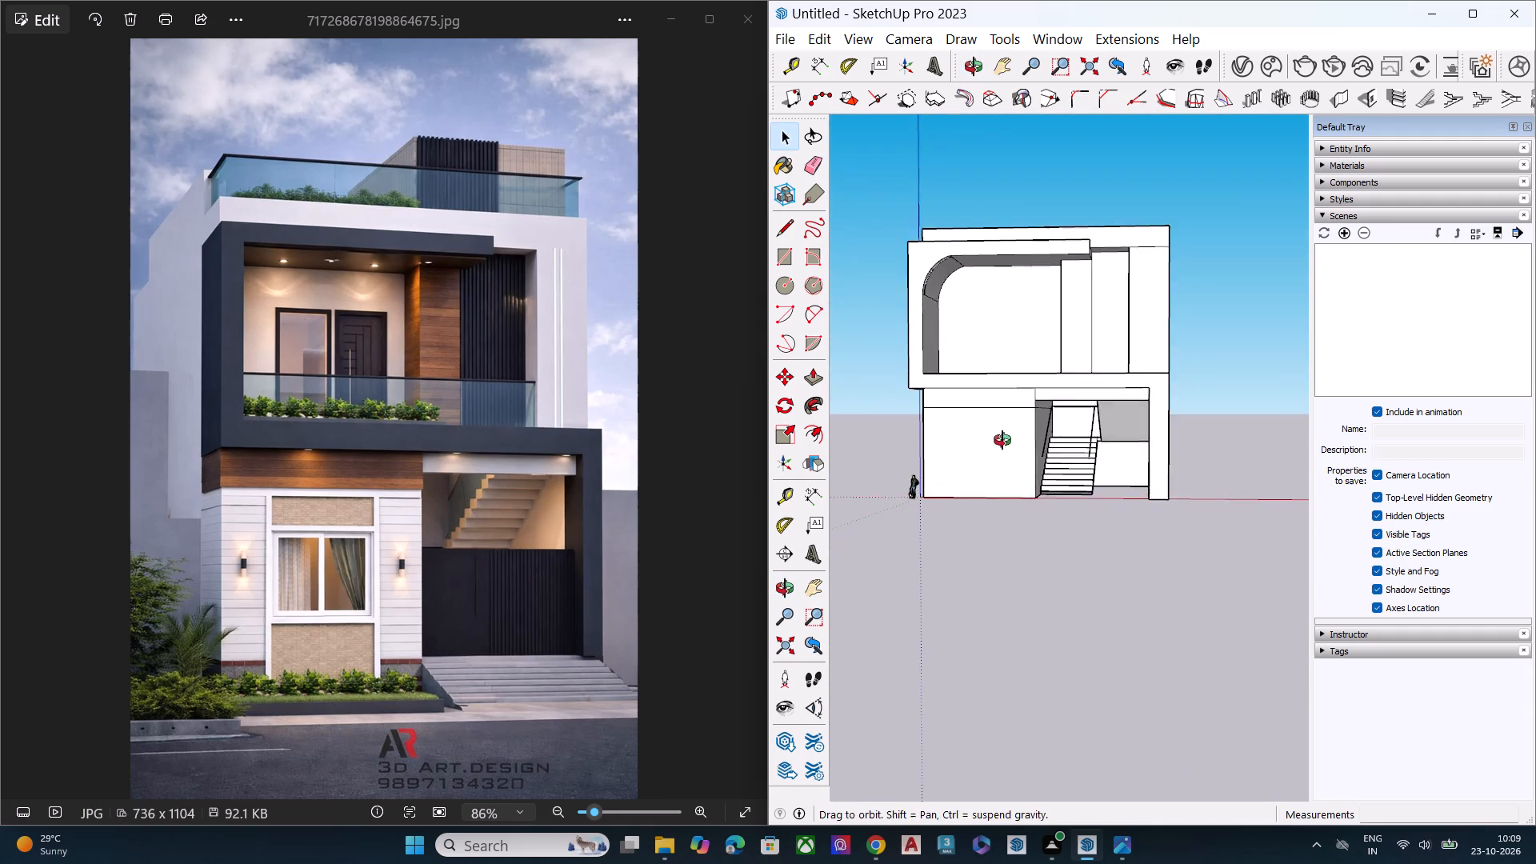
pyautogui.moveTo(1002, 440); pyautogui.dragTo(1013, 373, button='middle')
pyautogui.moveTo(958, 420); pyautogui.dragTo(1289, 430, button='middle')
pyautogui.moveTo(1015, 446); pyautogui.dragTo(1011, 545, button='middle')
# Draw a horizontal line about 9' 4" long near the base of the ground-floor side wall, from the vertical division line to the front corner.
pyautogui.scroll(7, 1010, 530)
pyautogui.moveTo(1008, 499); pyautogui.dragTo(780, 546, button='middle')
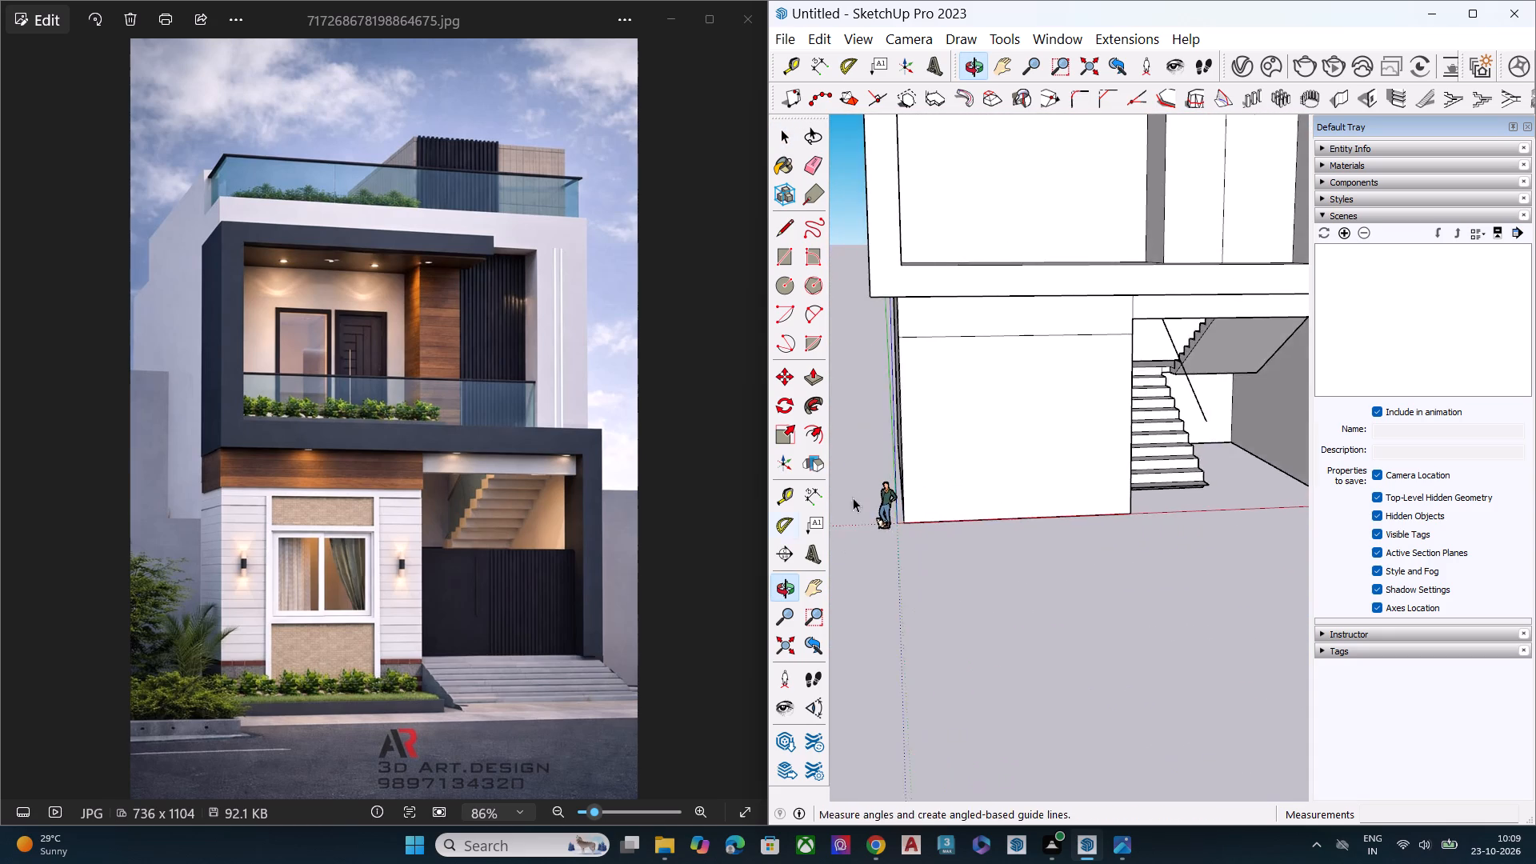
pyautogui.scroll(4, 878, 482)
pyautogui.scroll(-1, 879, 481)
pyautogui.scroll(2, 880, 481)
pyautogui.scroll(1, 970, 488)
pyautogui.moveTo(973, 478); pyautogui.dragTo(1133, 333, button='middle')
pyautogui.moveTo(1049, 383); pyautogui.dragTo(1118, 534, button='middle')
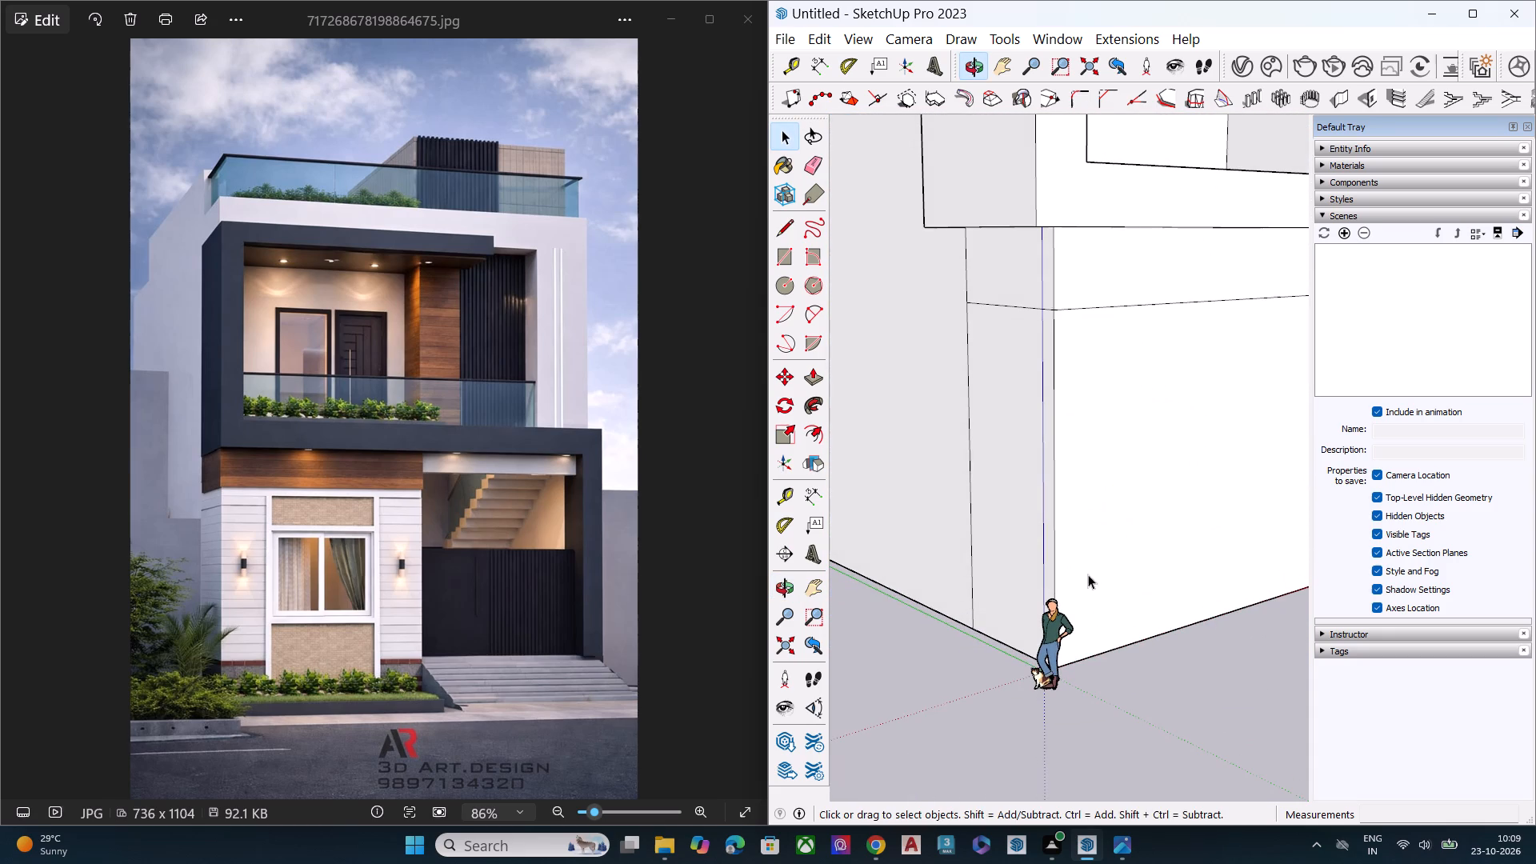
pyautogui.press('l')
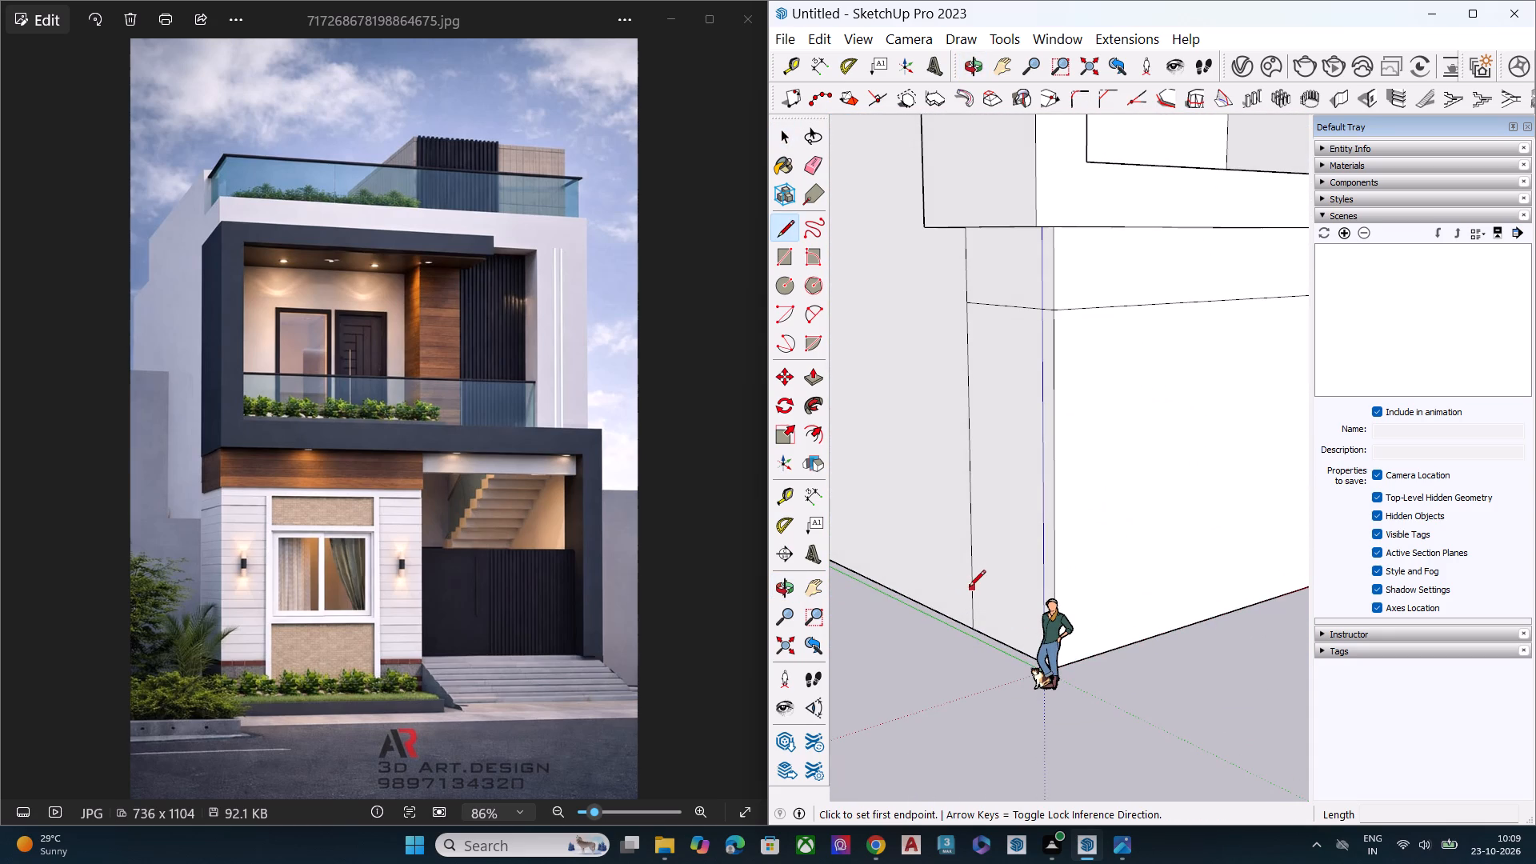
pyautogui.click(972, 580)
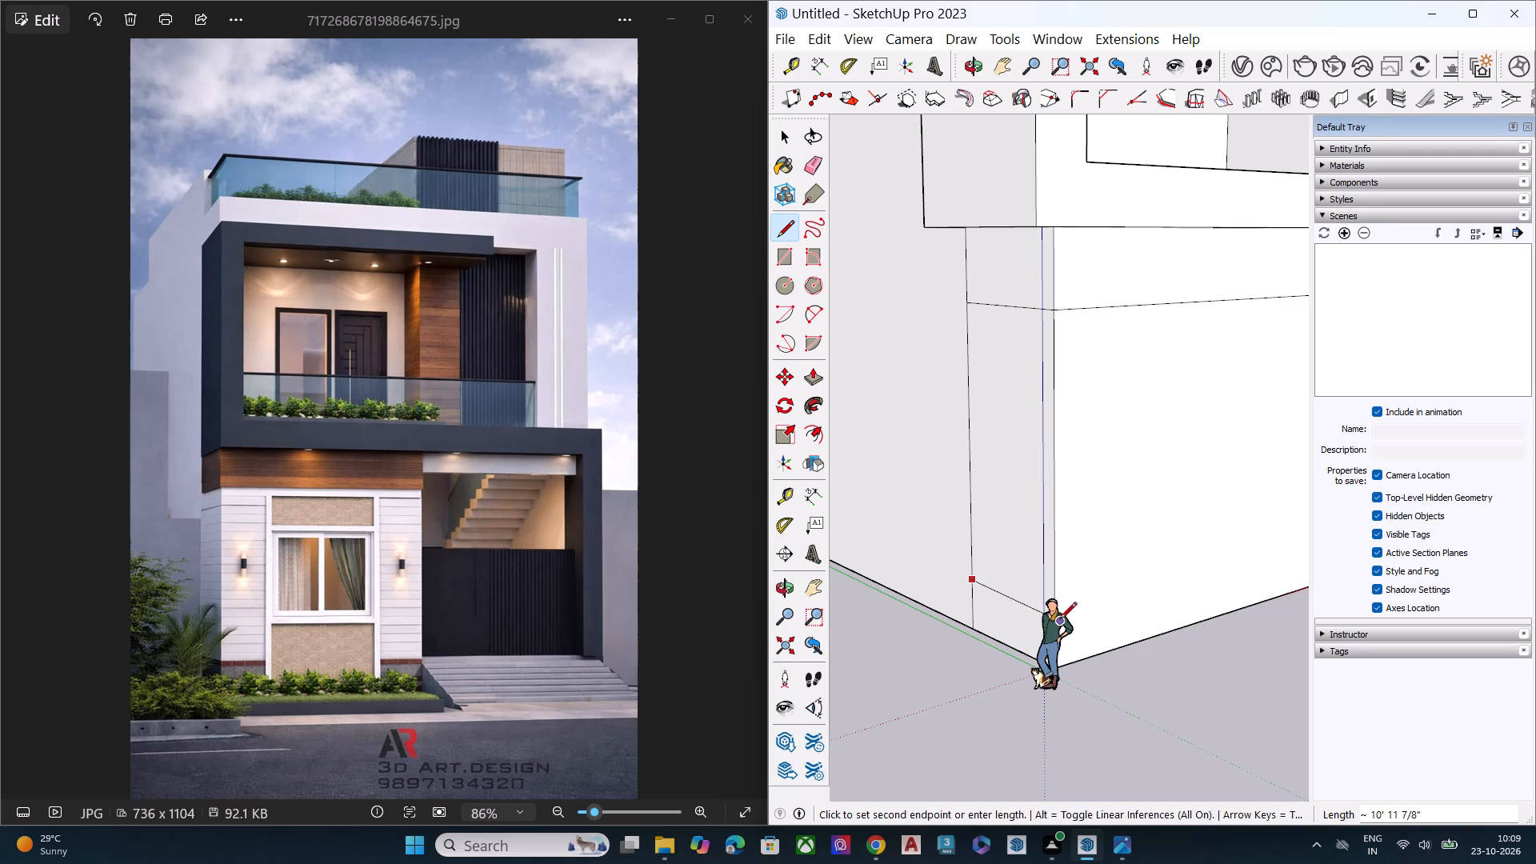
pyautogui.moveTo(1067, 618); pyautogui.dragTo(908, 656, button='middle')
pyautogui.scroll(6, 966, 642)
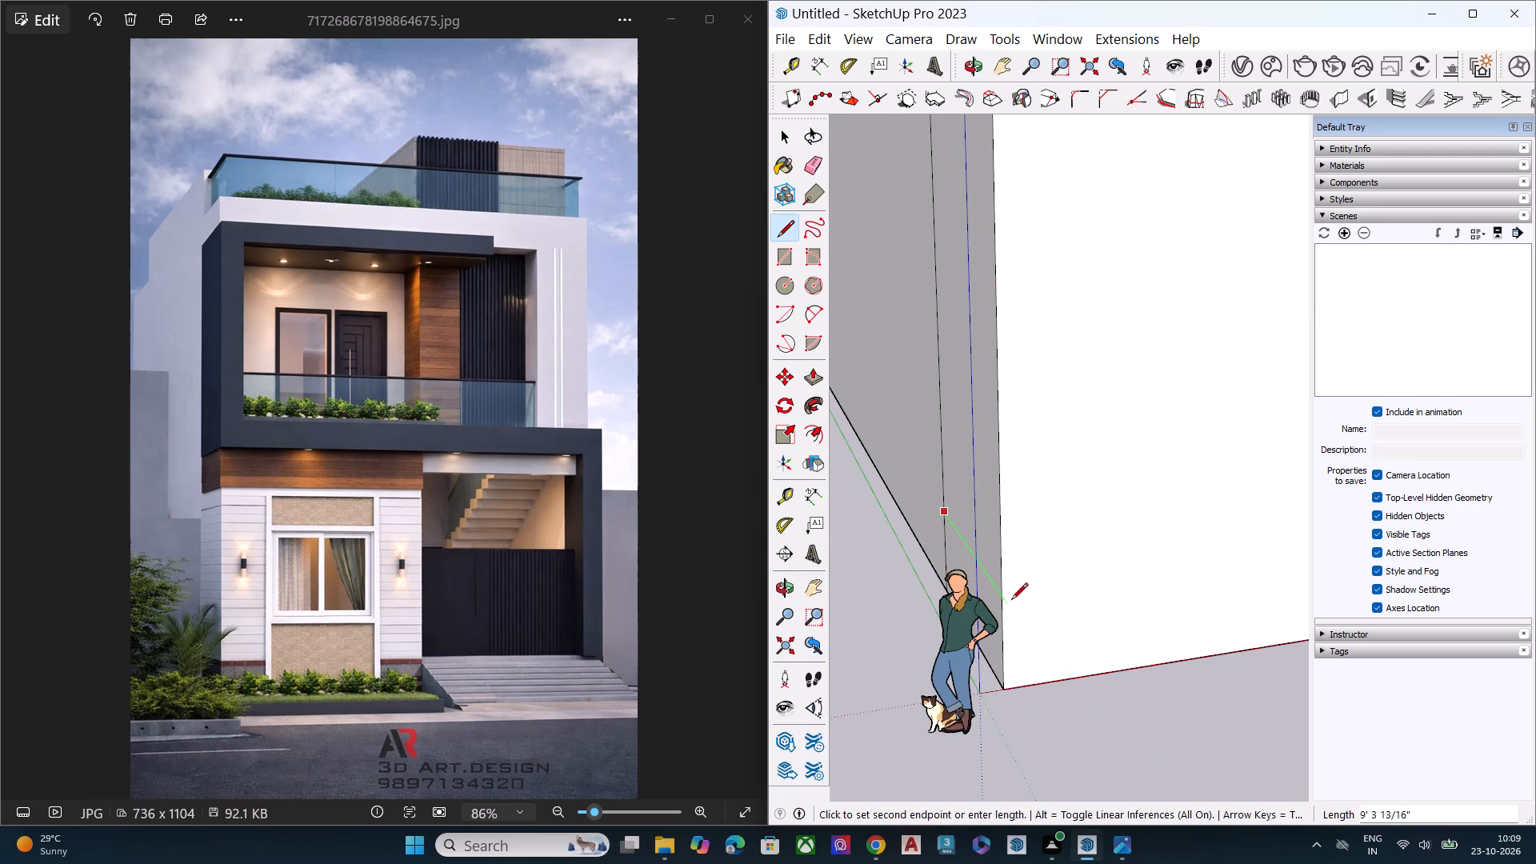
pyautogui.click(1005, 594)
# Continue the low horizontal line across the ground-floor front wall, about 26' 5" long, ending at the wall's edge beside the stair opening.
pyautogui.scroll(-5, 950, 538)
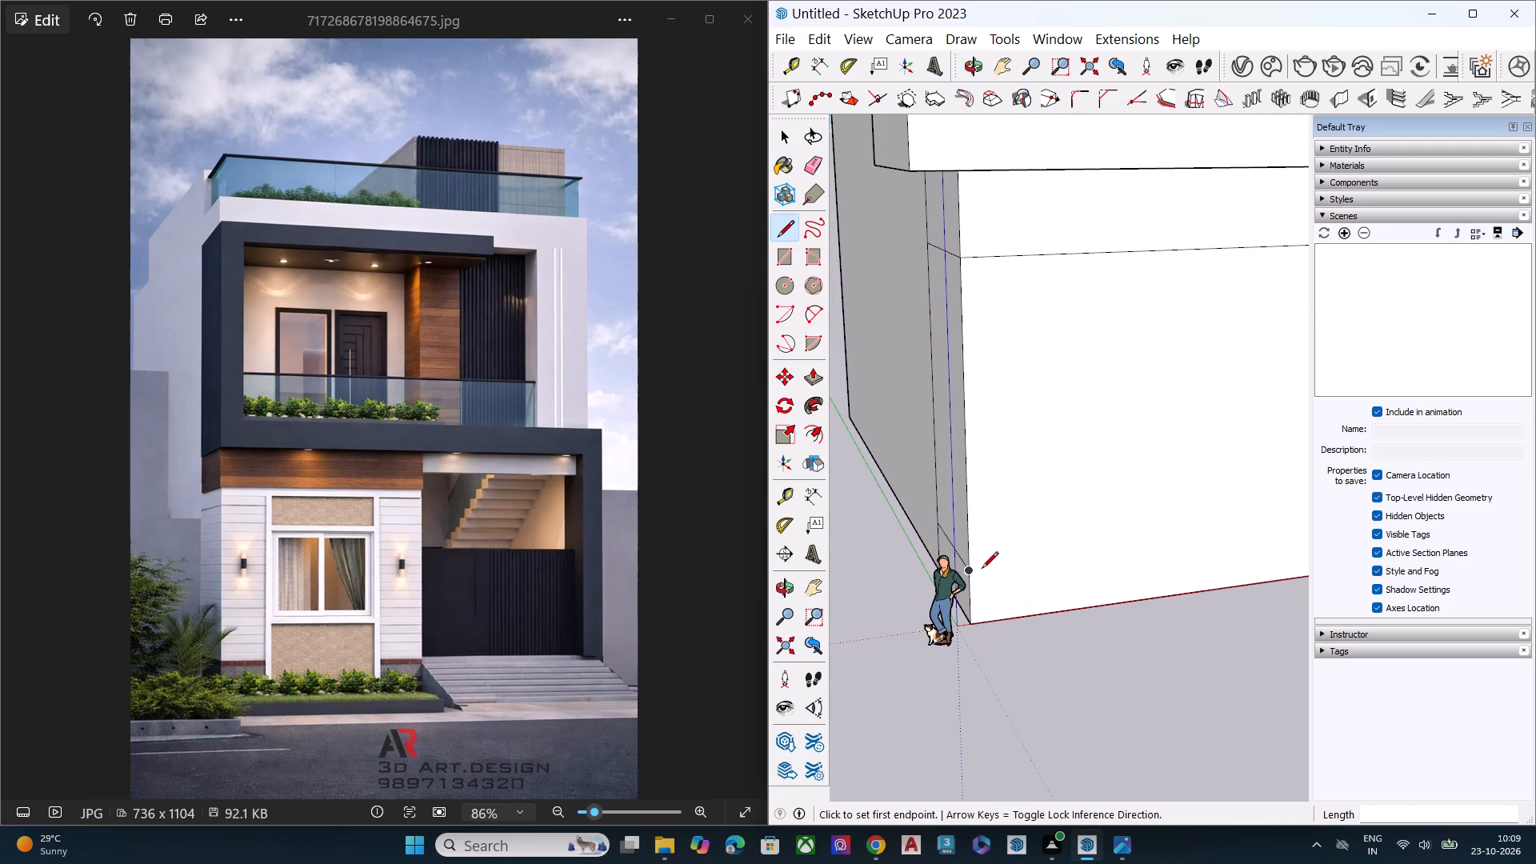
pyautogui.click(970, 572)
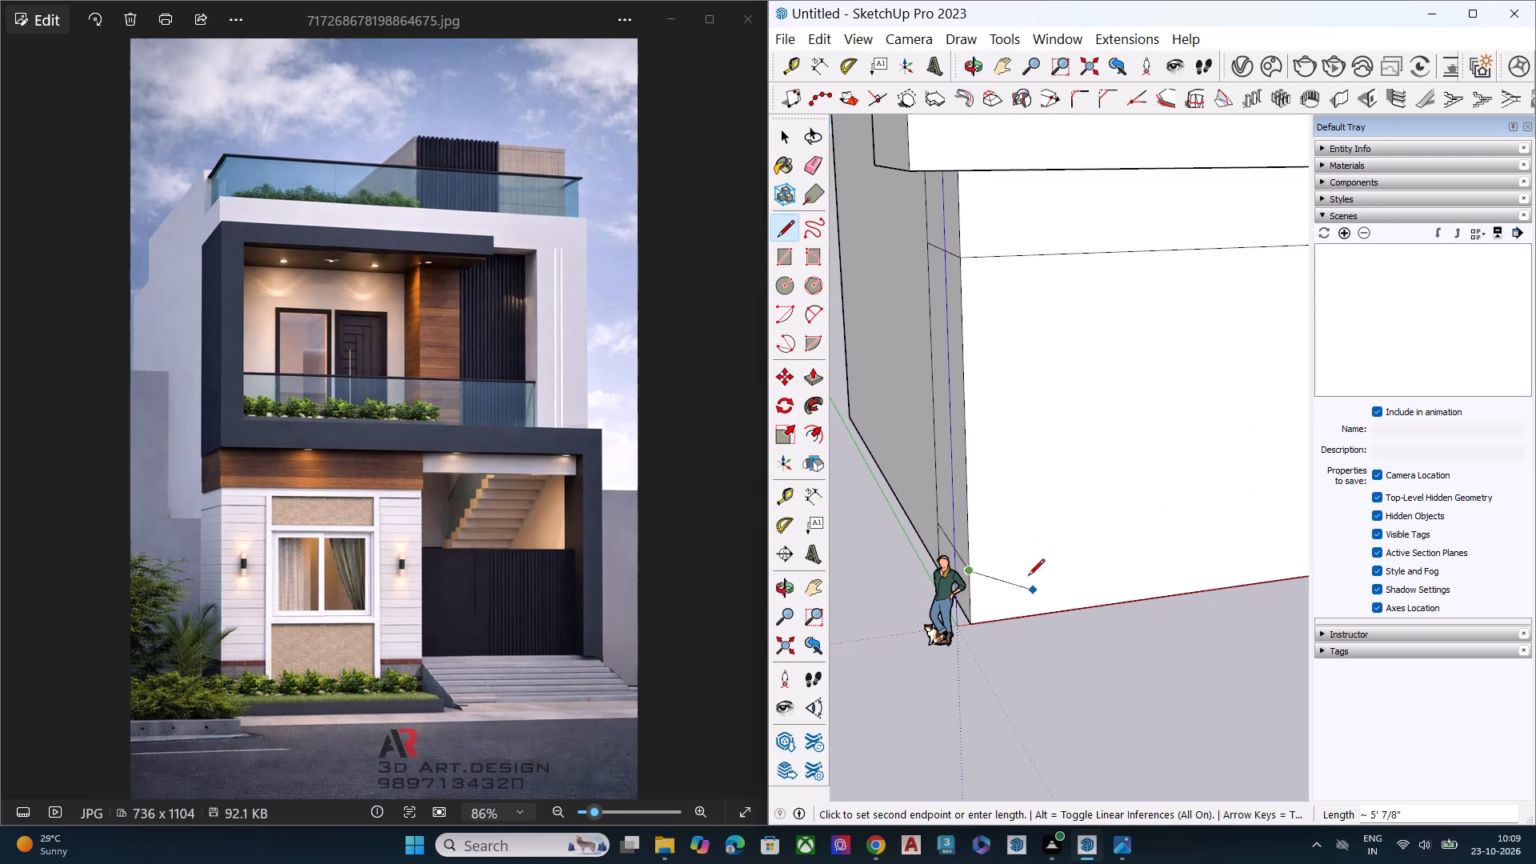
pyautogui.scroll(-6, 1010, 570)
pyautogui.scroll(4, 1194, 559)
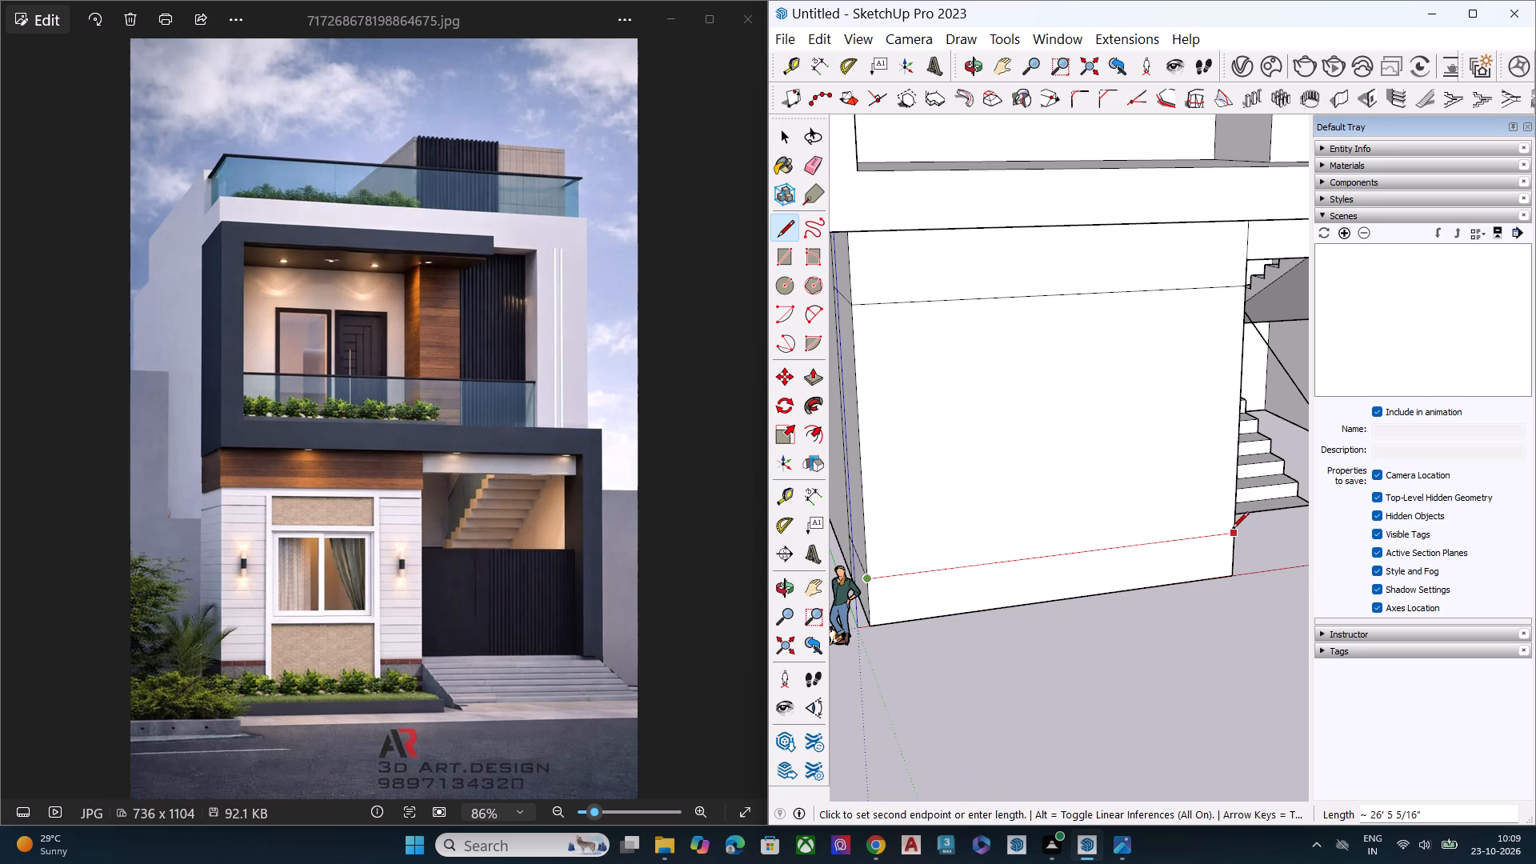
pyautogui.click(1232, 530)
pyautogui.press('space')
# Examine the ground-floor front wall and the side of the stair opening from the front.
pyautogui.scroll(1, 1220, 532)
pyautogui.moveTo(1219, 532); pyautogui.dragTo(987, 488, button='middle')
pyautogui.scroll(-7, 1119, 419)
pyautogui.moveTo(1106, 482); pyautogui.dragTo(1146, 426, button='middle')
pyautogui.scroll(1, 1118, 455)
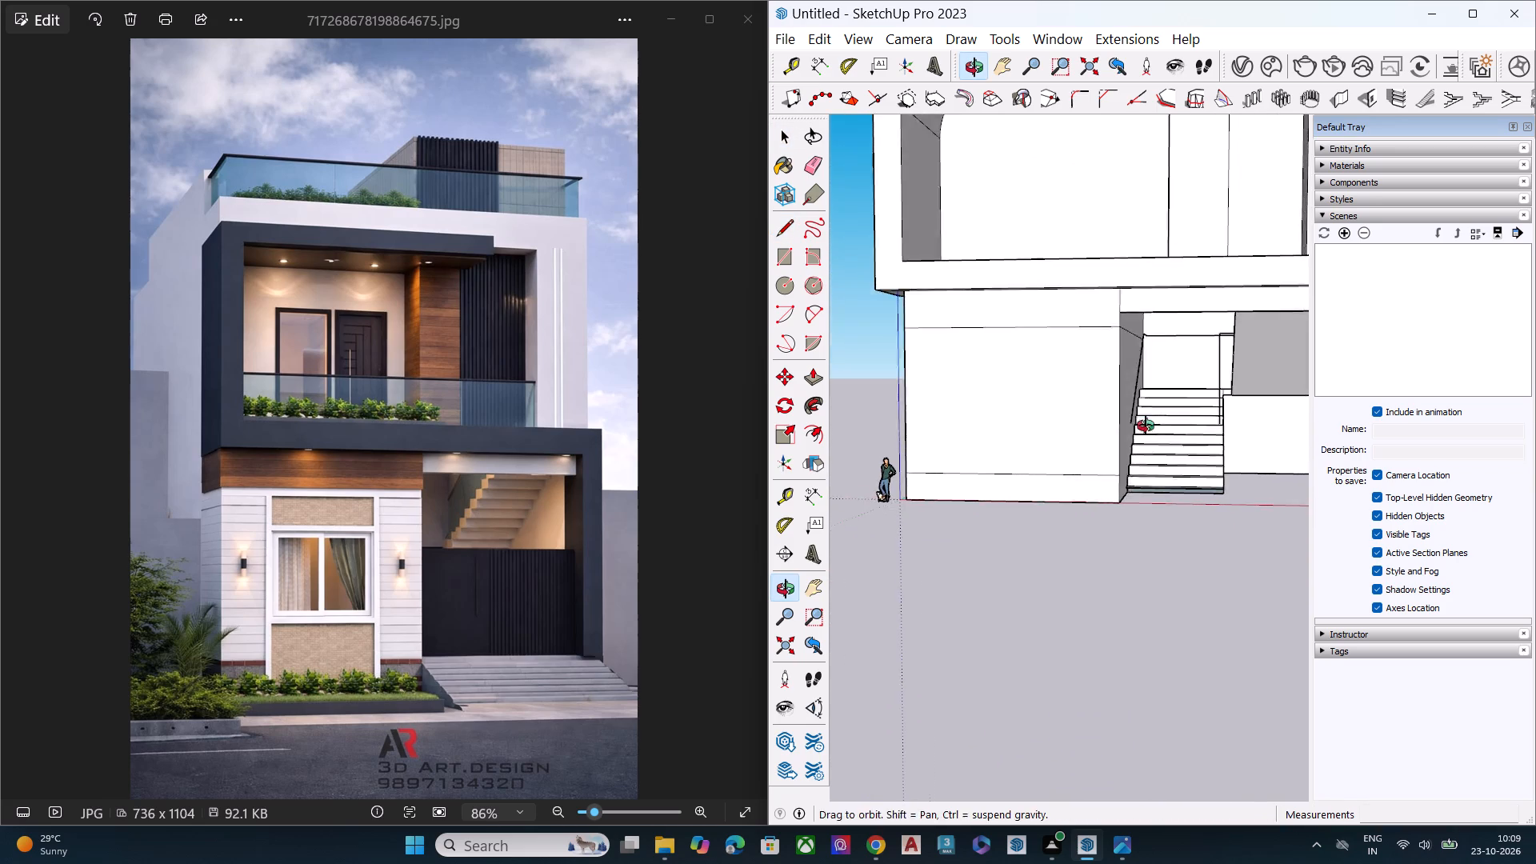
pyautogui.moveTo(1146, 426); pyautogui.dragTo(1147, 425, button='middle')
pyautogui.scroll(1, 1146, 426)
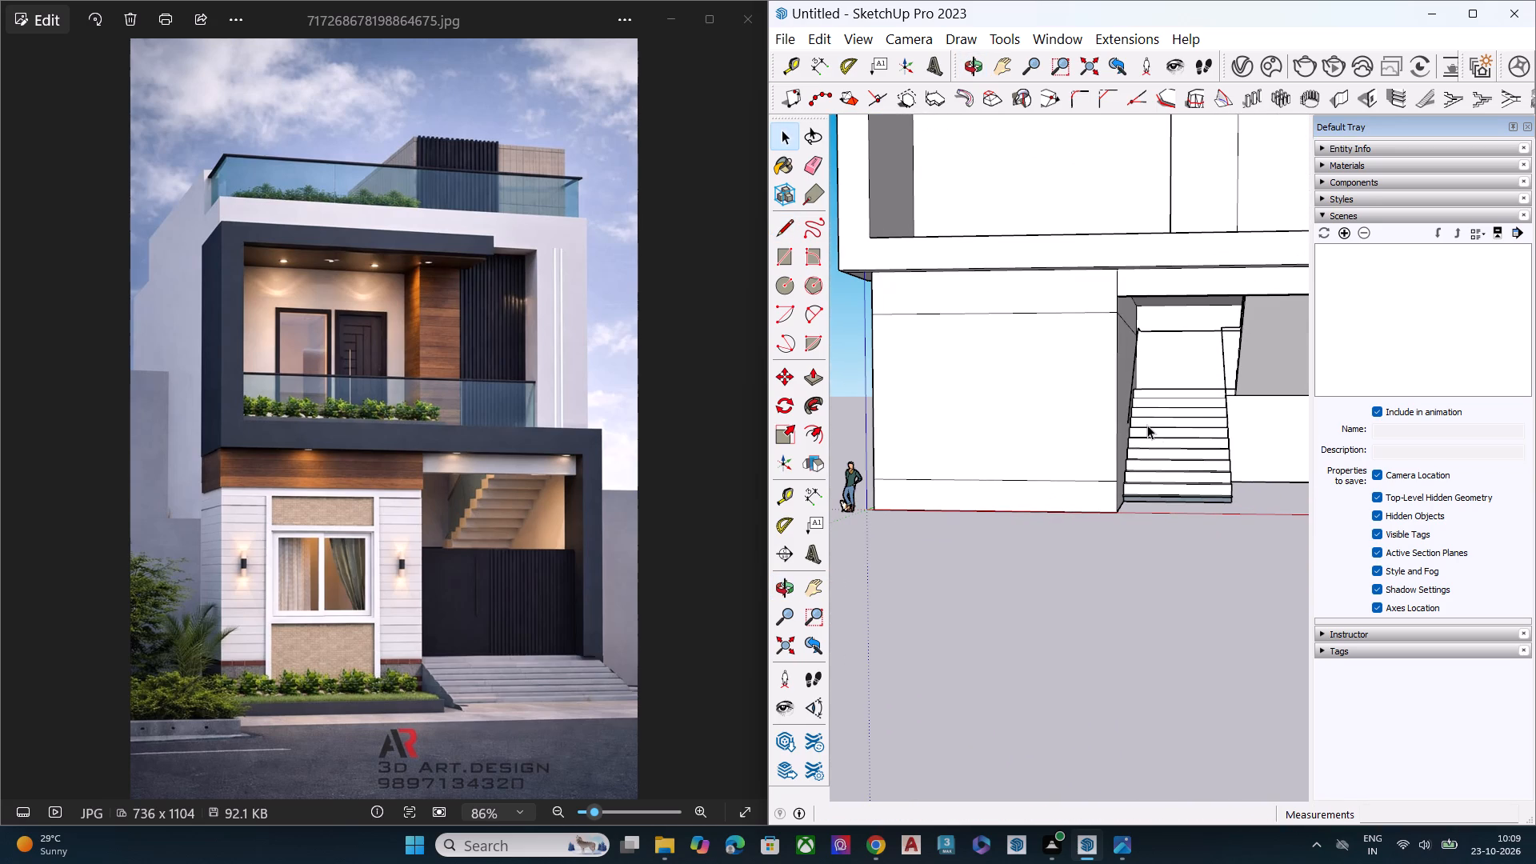
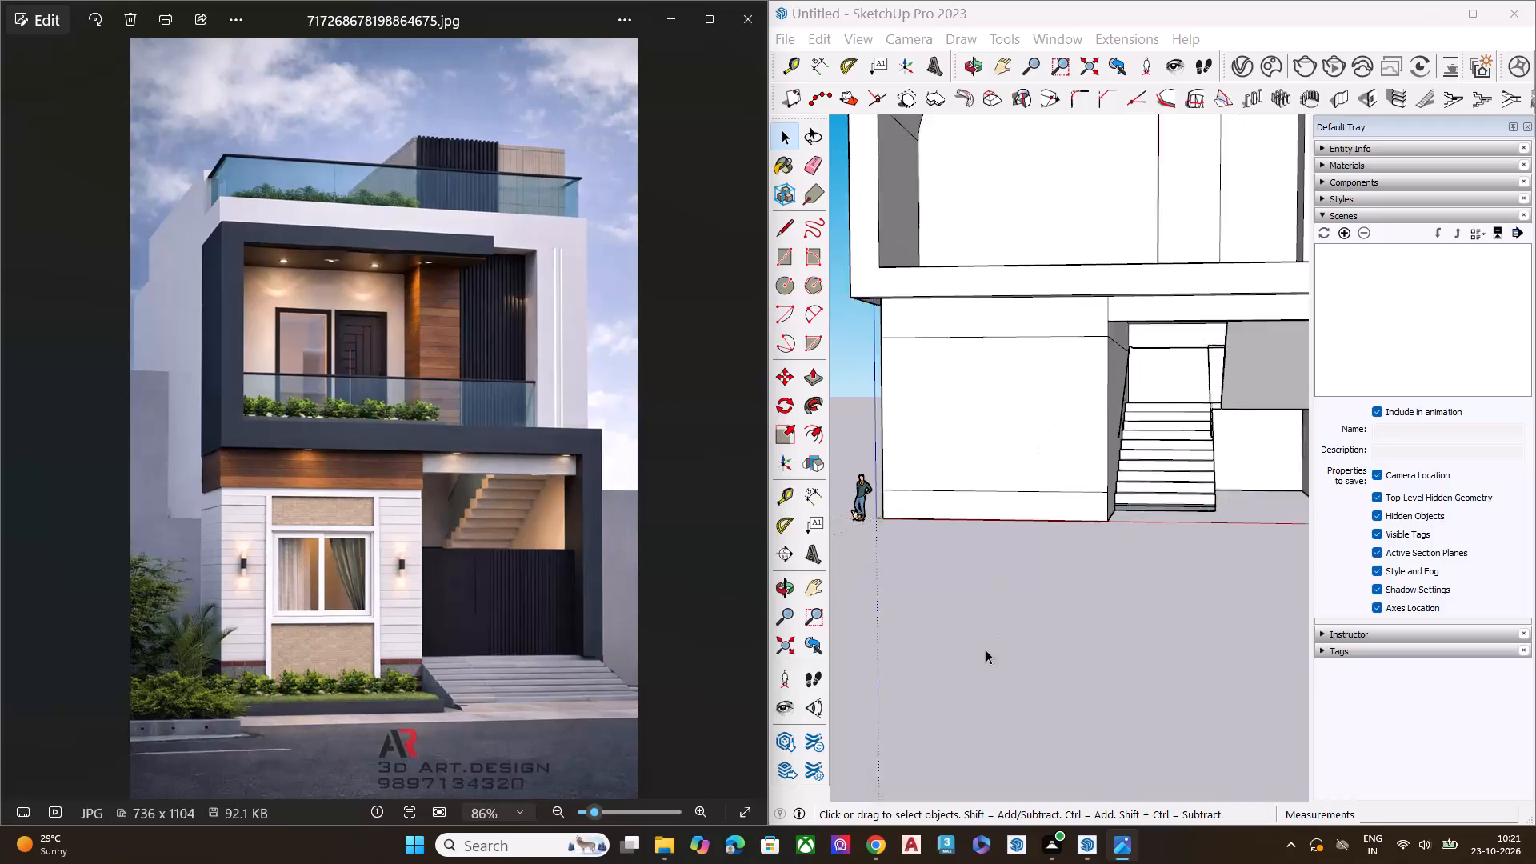
# Examine the ground-floor front wall, its low base line and the stair opening from several angles.
pyautogui.scroll(-14, 986, 650)
pyautogui.scroll(3, 1009, 533)
pyautogui.scroll(-4, 1012, 536)
pyautogui.moveTo(1041, 604); pyautogui.dragTo(1065, 529, button='middle')
pyautogui.scroll(2, 1083, 541)
pyautogui.scroll(-1, 1083, 541)
pyautogui.scroll(6, 1083, 541)
pyautogui.scroll(-1, 1083, 541)
pyautogui.scroll(1, 1083, 541)
pyautogui.scroll(-1, 1083, 541)
pyautogui.scroll(1, 1083, 541)
pyautogui.moveTo(1033, 569); pyautogui.dragTo(782, 806, button='middle')
pyautogui.scroll(2, 974, 601)
pyautogui.scroll(-1, 974, 601)
pyautogui.scroll(2, 974, 600)
pyautogui.scroll(-1, 974, 599)
pyautogui.scroll(6, 974, 599)
pyautogui.scroll(-2, 974, 603)
pyautogui.scroll(1, 980, 606)
pyautogui.scroll(-2, 981, 606)
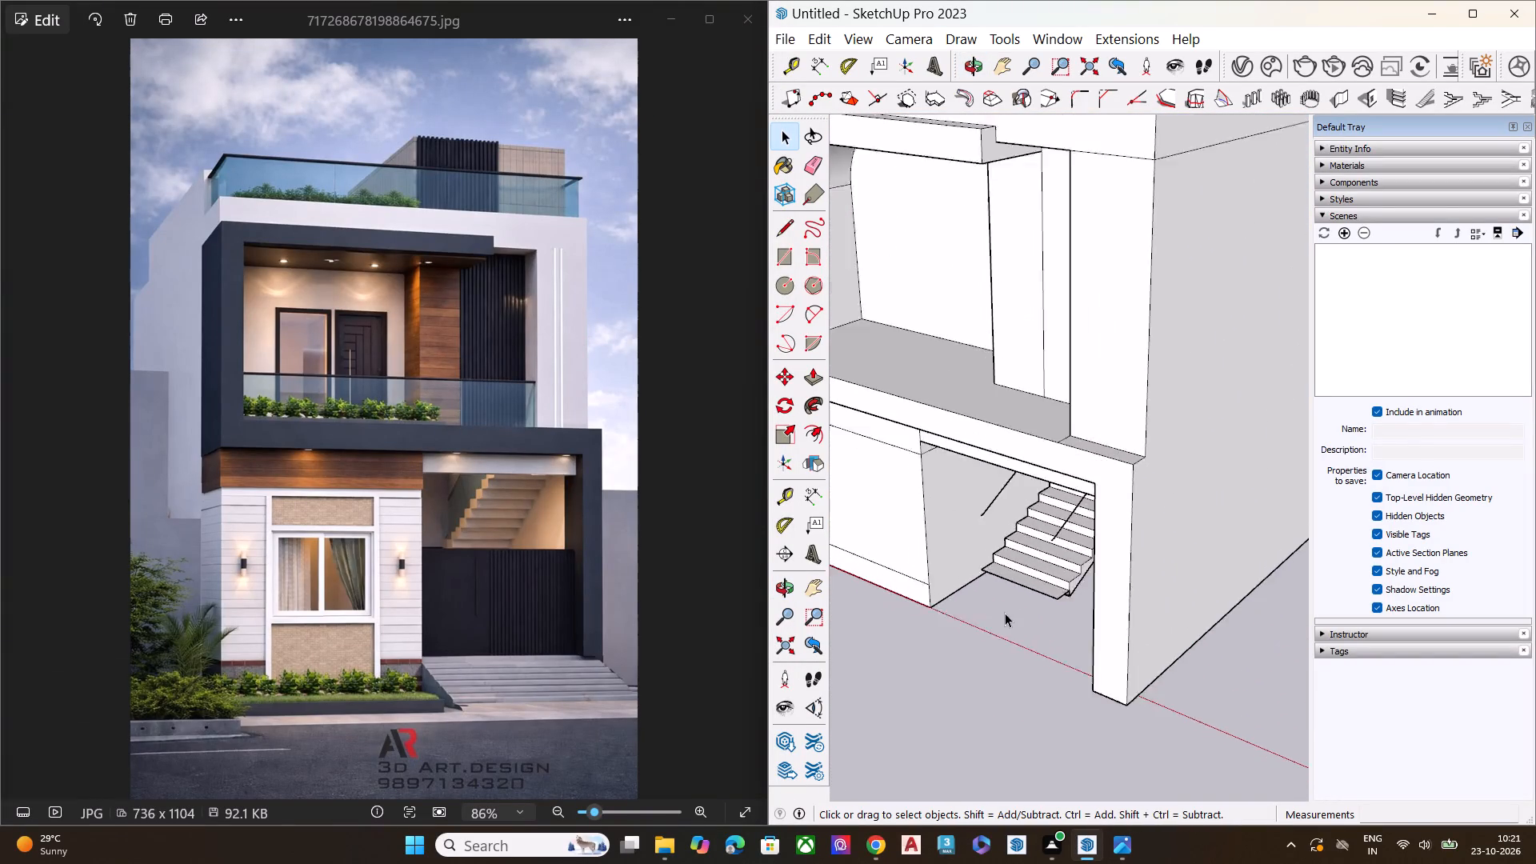
pyautogui.scroll(-5, 1005, 613)
pyautogui.moveTo(964, 626); pyautogui.dragTo(977, 503, button='middle')
pyautogui.scroll(10, 857, 530)
pyautogui.moveTo(986, 650); pyautogui.dragTo(1130, 609, button='middle')
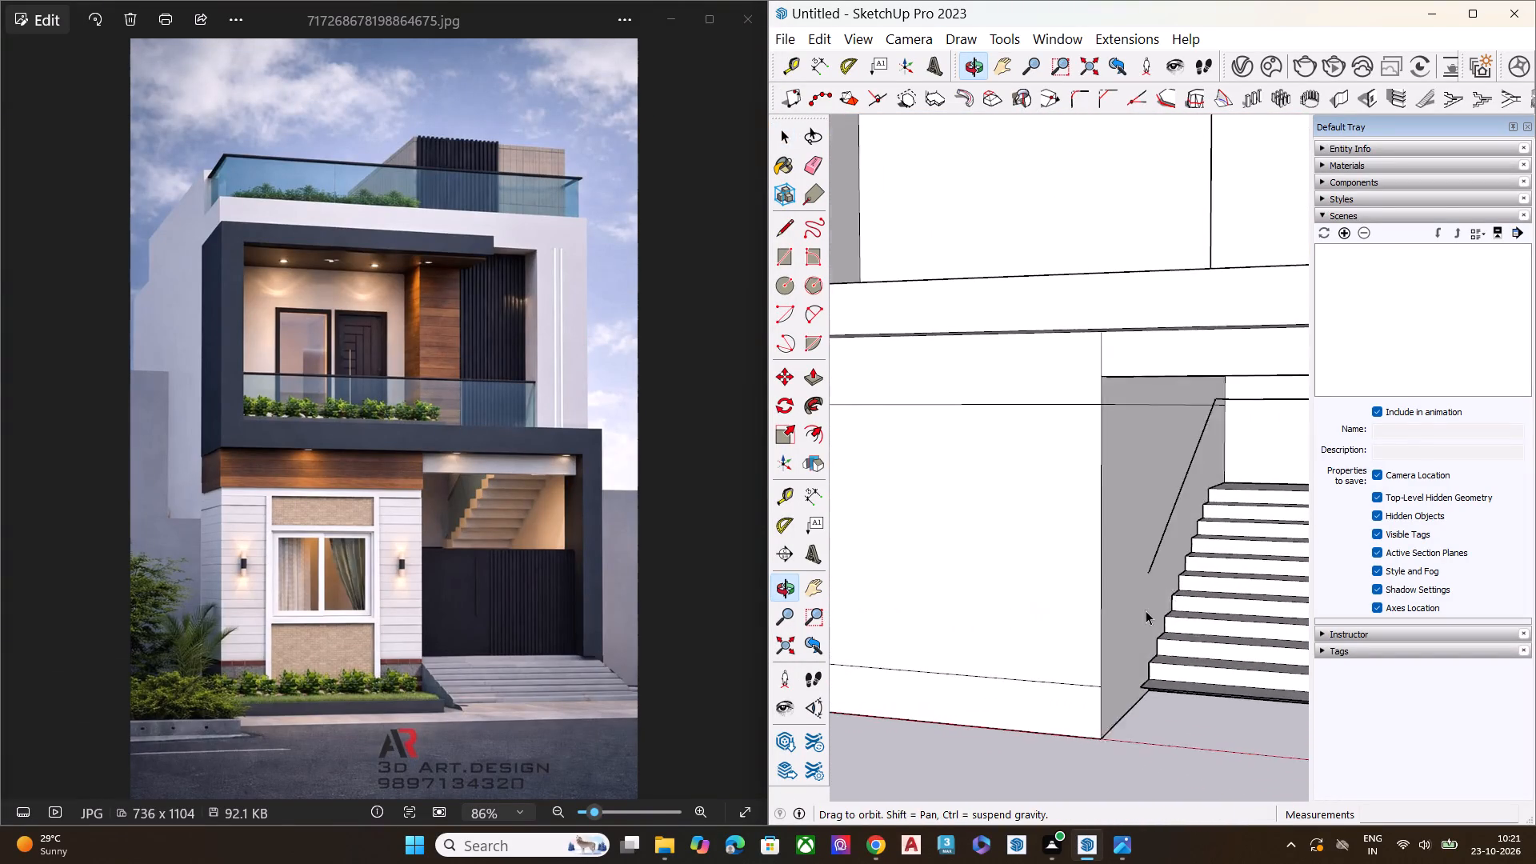
pyautogui.scroll(-1, 1148, 611)
pyautogui.scroll(1, 1148, 612)
pyautogui.scroll(-6, 1148, 612)
pyautogui.moveTo(1021, 656); pyautogui.dragTo(1139, 594, button='middle')
pyautogui.scroll(5, 1009, 635)
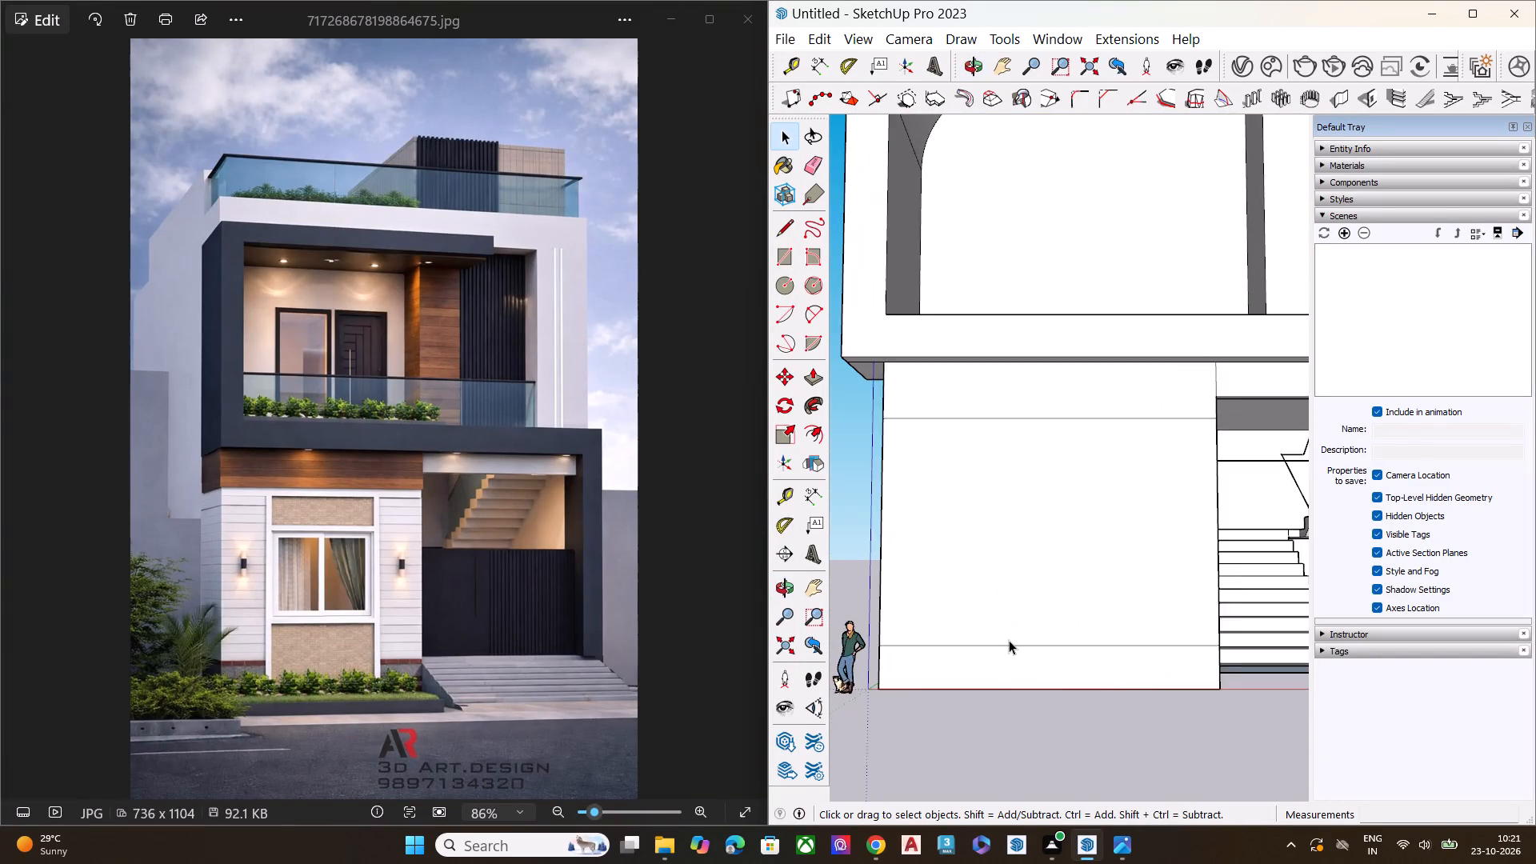
# Draw a rectangle about 11' 7" wide and 21' 2" high on the ground-floor front wall, from its bottom edge to the upper horizontal line.
pyautogui.press('r')
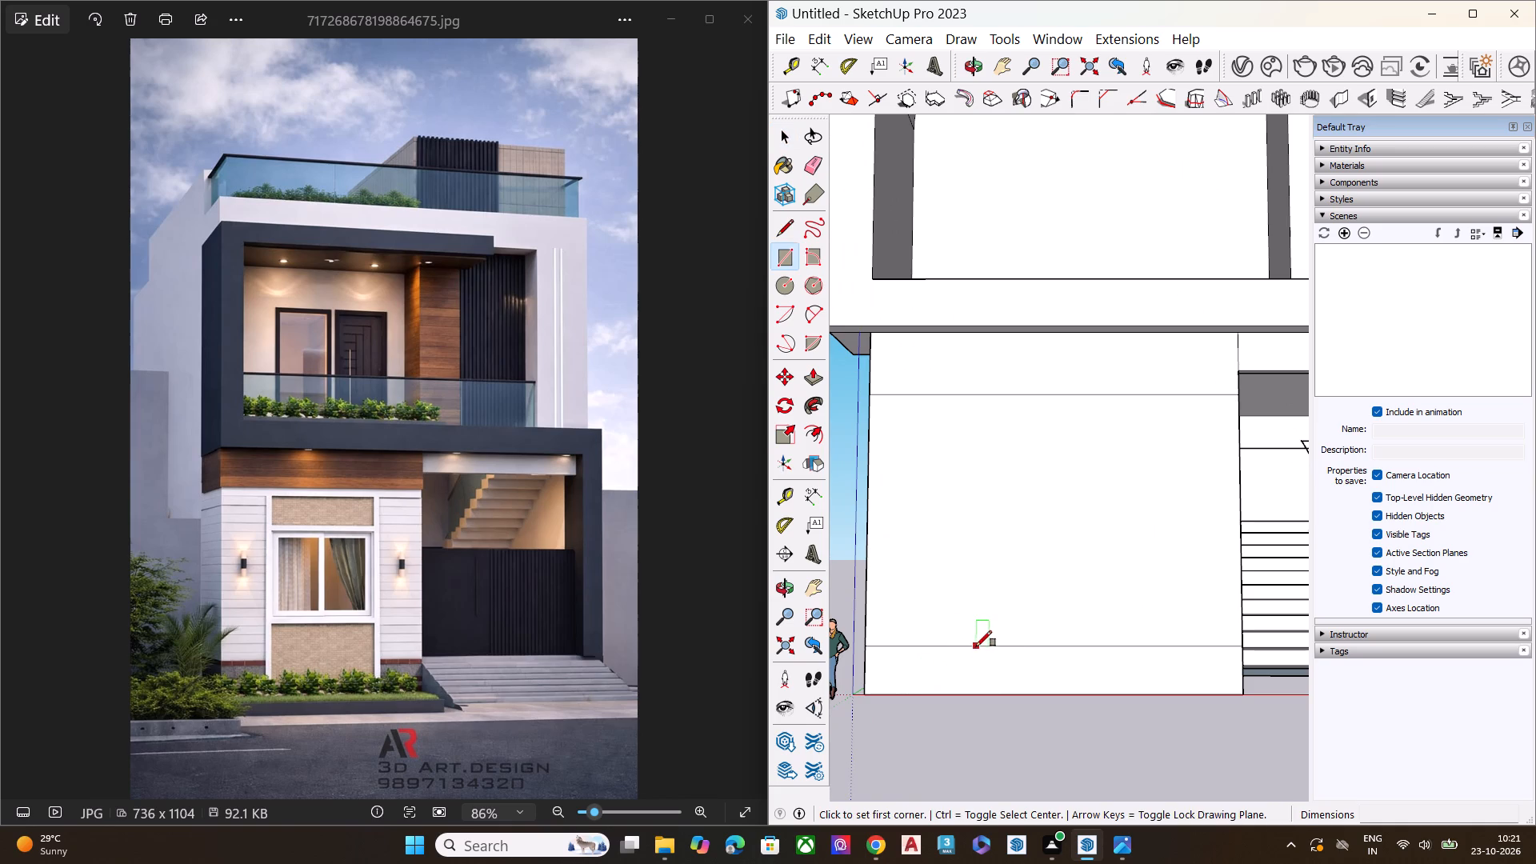
pyautogui.click(970, 690)
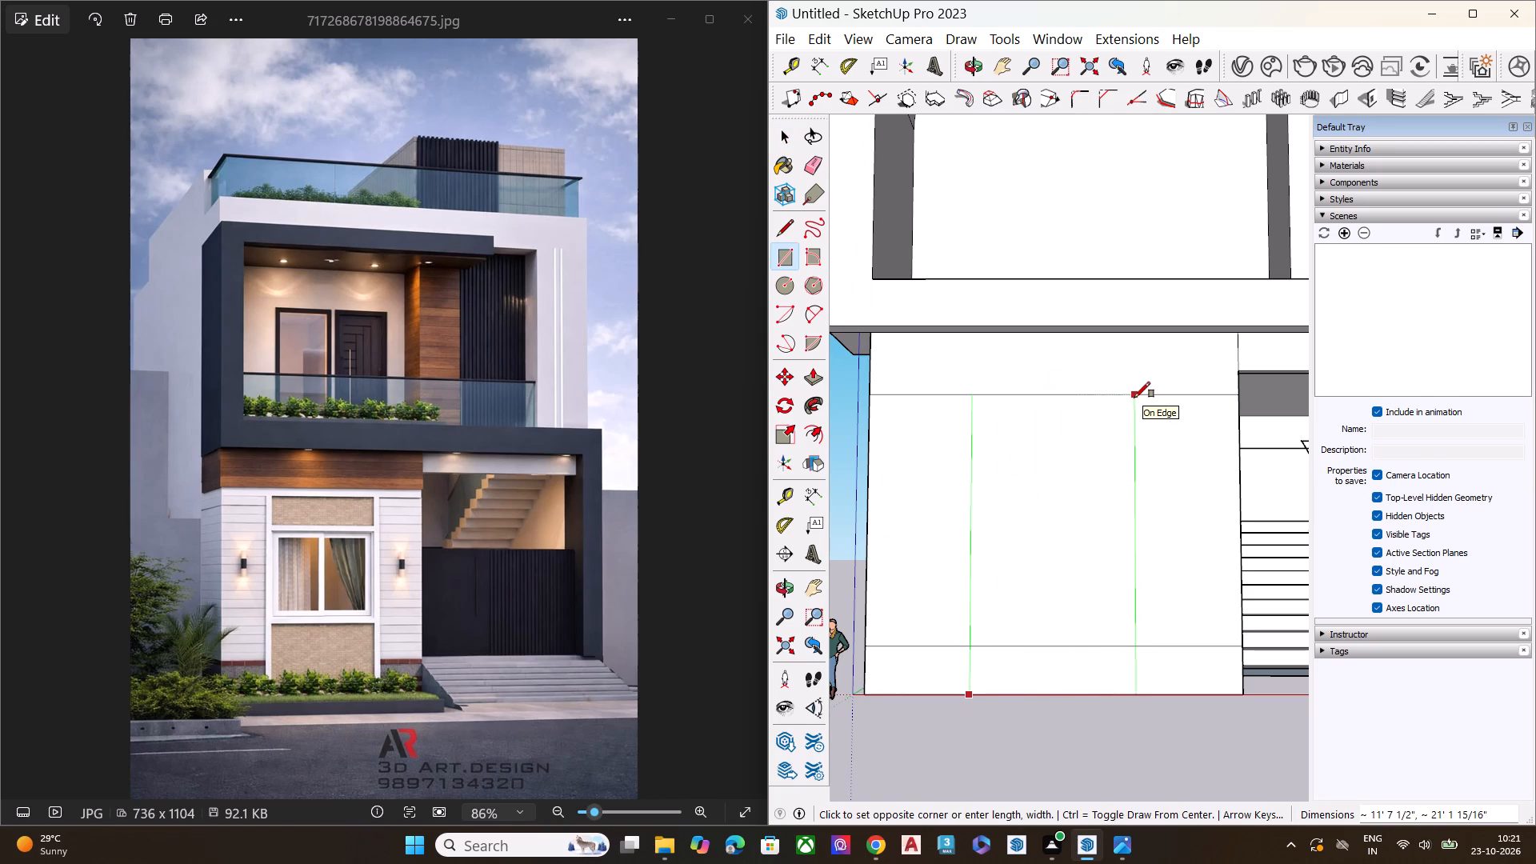
pyautogui.click(1134, 398)
pyautogui.press('space')
# Erase the segment of the low horizontal line that crosses the new rectangle on the front wall.
pyautogui.scroll(-5, 1038, 564)
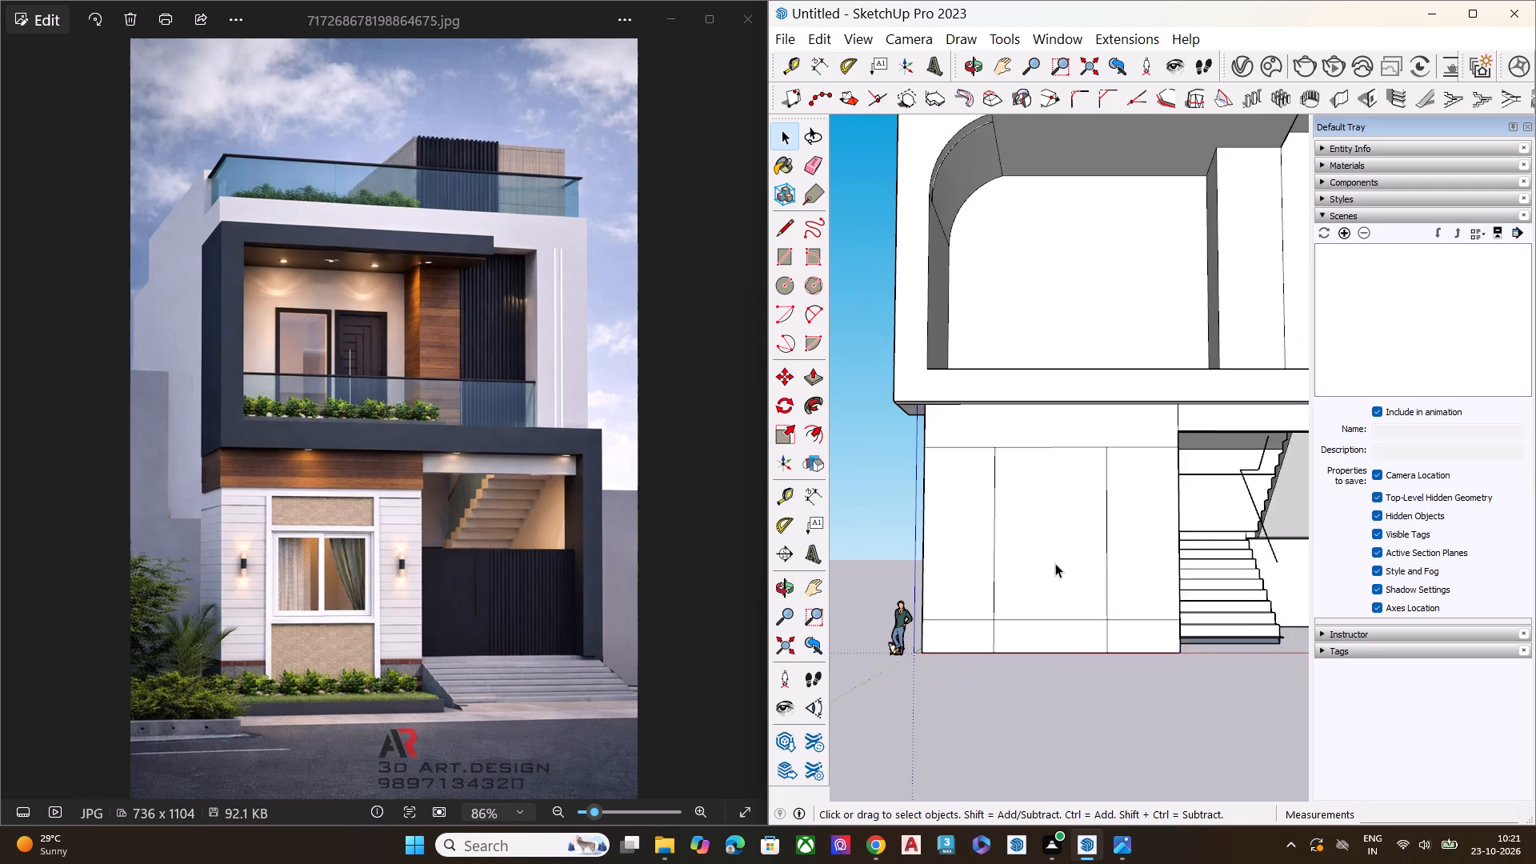
pyautogui.moveTo(1055, 564); pyautogui.dragTo(1061, 681, button='middle')
pyautogui.scroll(-1, 1061, 681)
pyautogui.scroll(2, 1062, 534)
pyautogui.scroll(-4, 1065, 513)
pyautogui.scroll(3, 1065, 511)
pyautogui.scroll(-1, 1065, 510)
pyautogui.scroll(5, 1065, 510)
pyautogui.click(1024, 609)
pyautogui.scroll(6, 1045, 618)
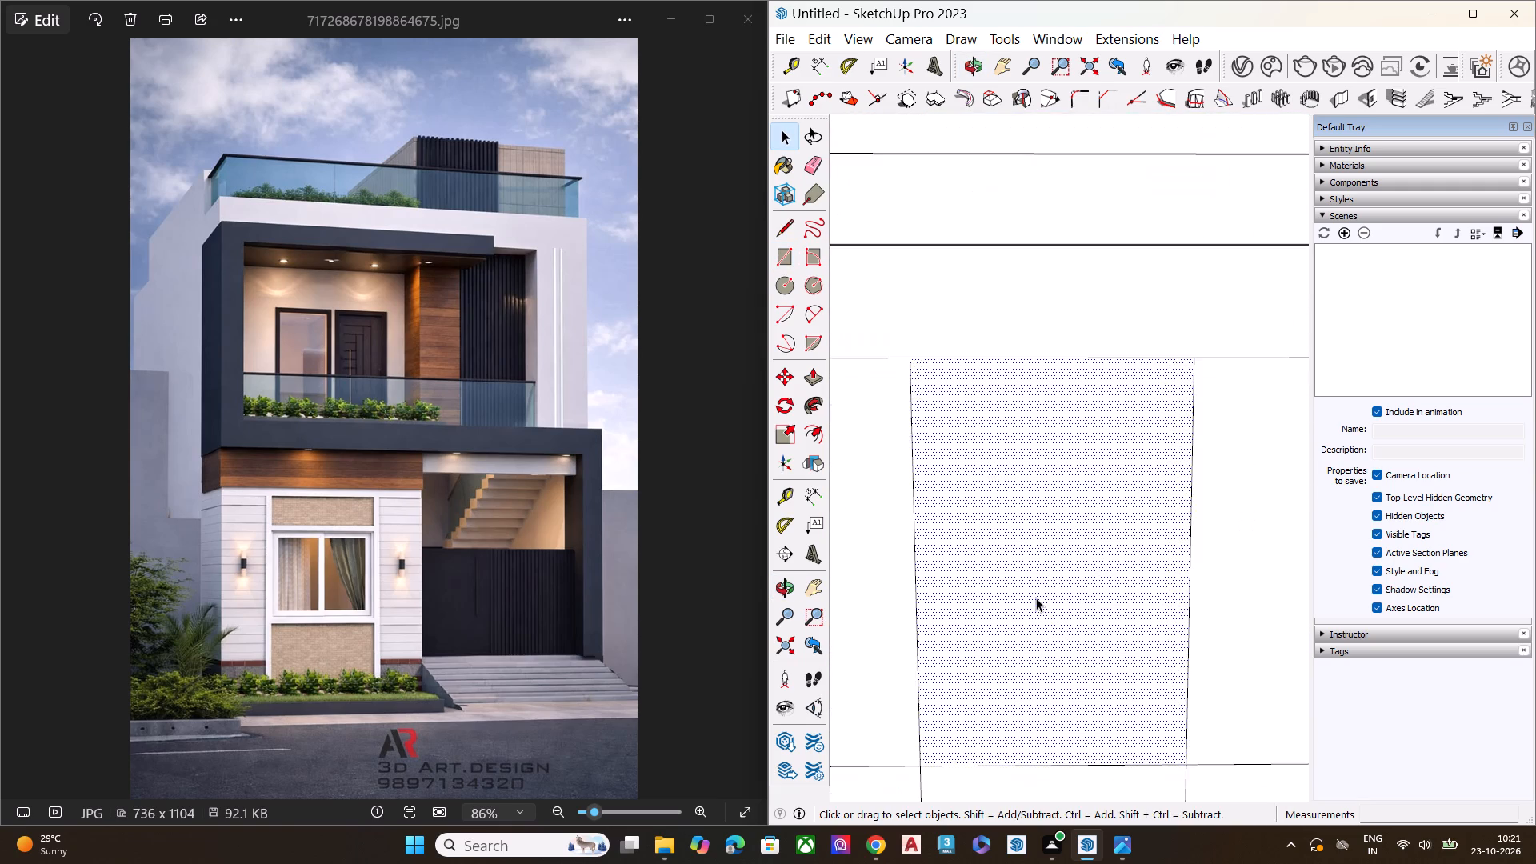
pyautogui.scroll(-4, 1034, 598)
pyautogui.press('space')
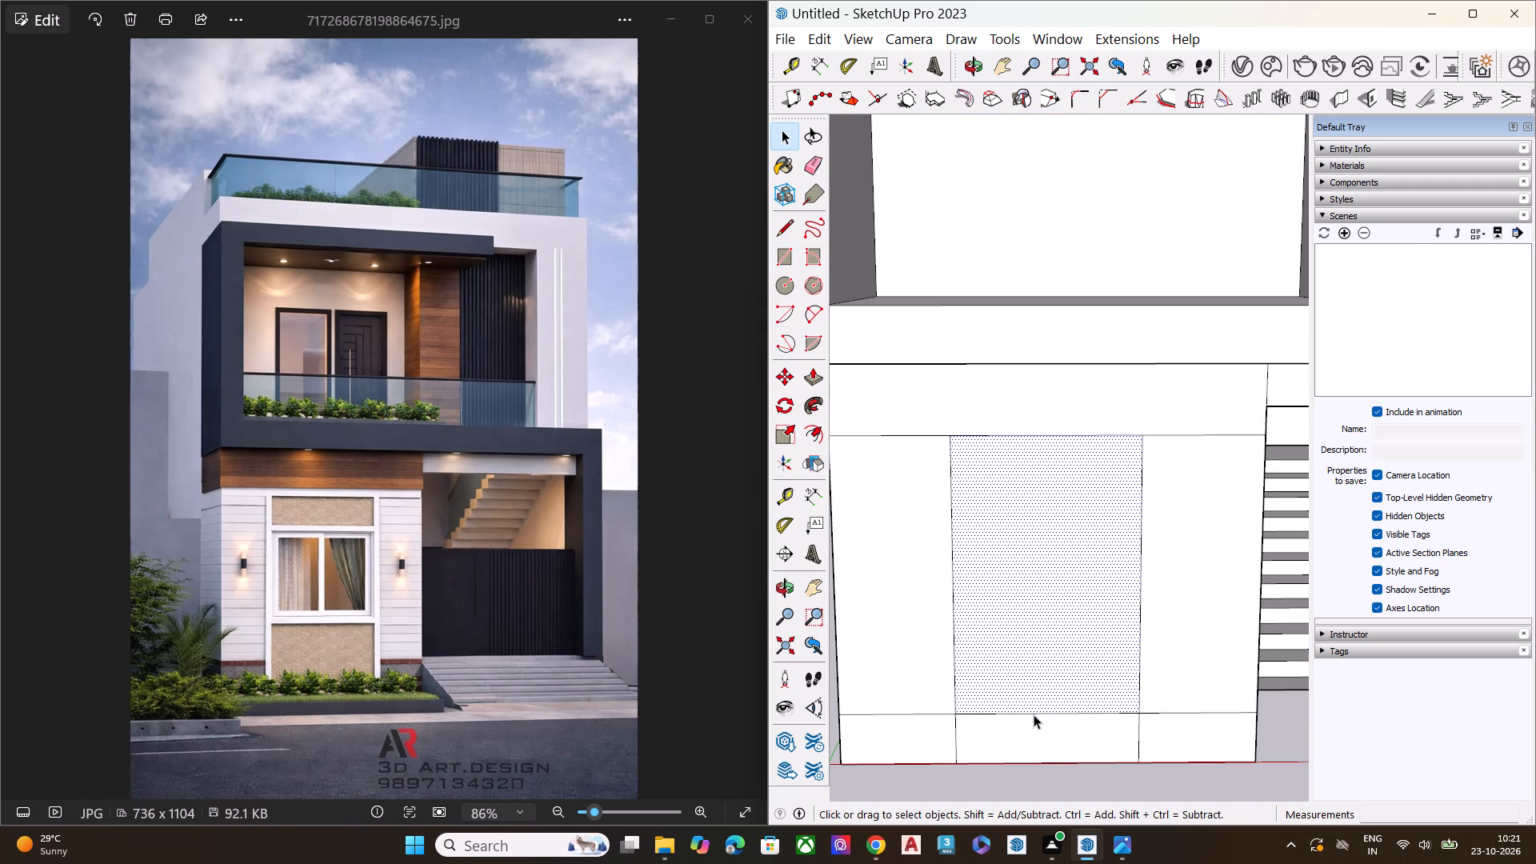
pyautogui.click(1034, 714)
pyautogui.press('e')
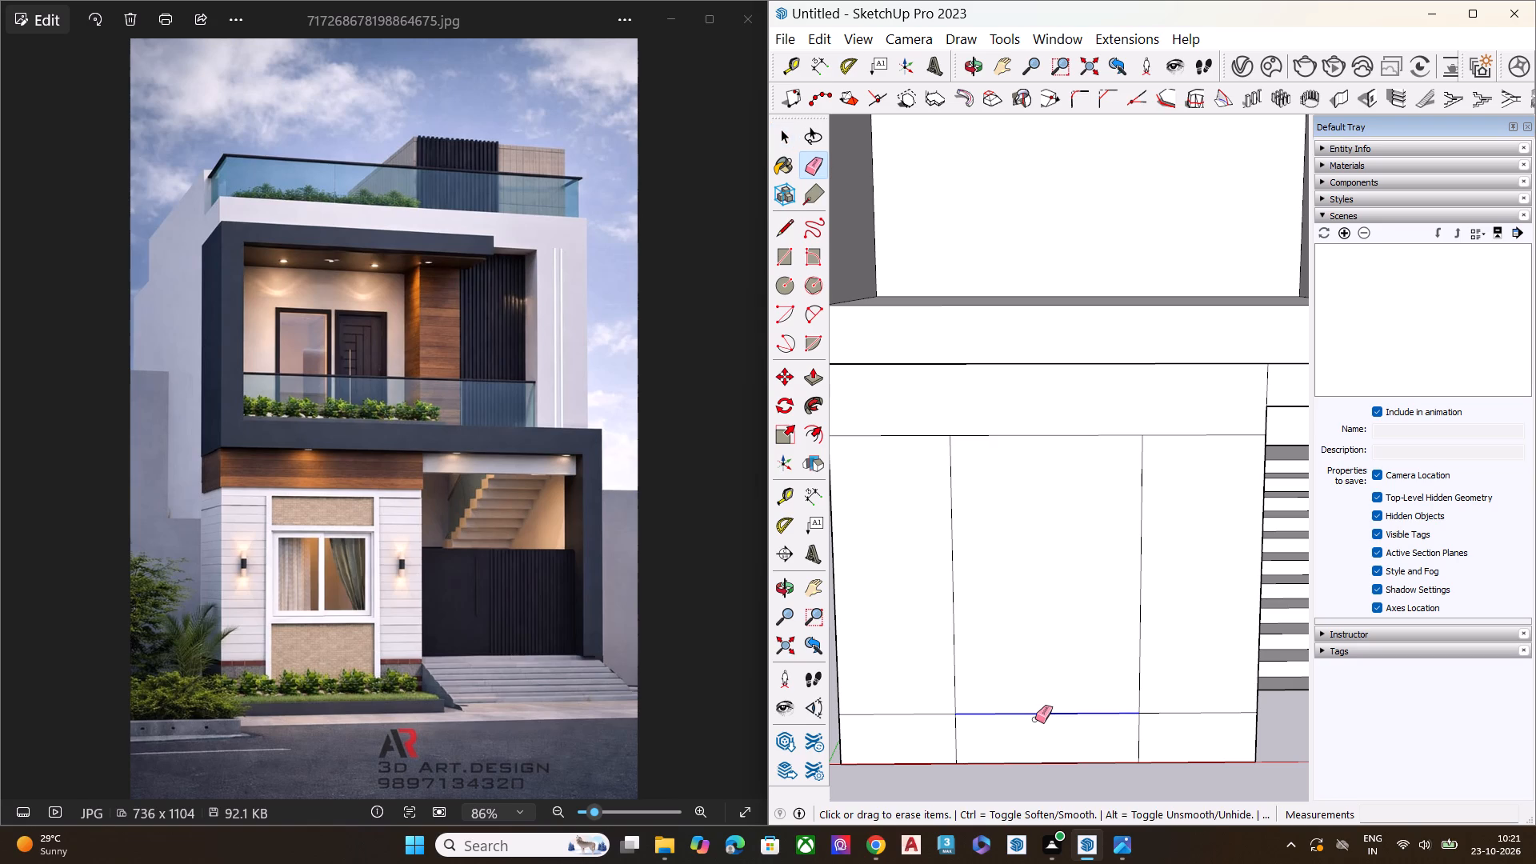
pyautogui.click(1035, 714)
pyautogui.press('space')
# Offset the rectangular panel's outline inward by about 8" to form a border.
pyautogui.click(1030, 709)
pyautogui.press('f')
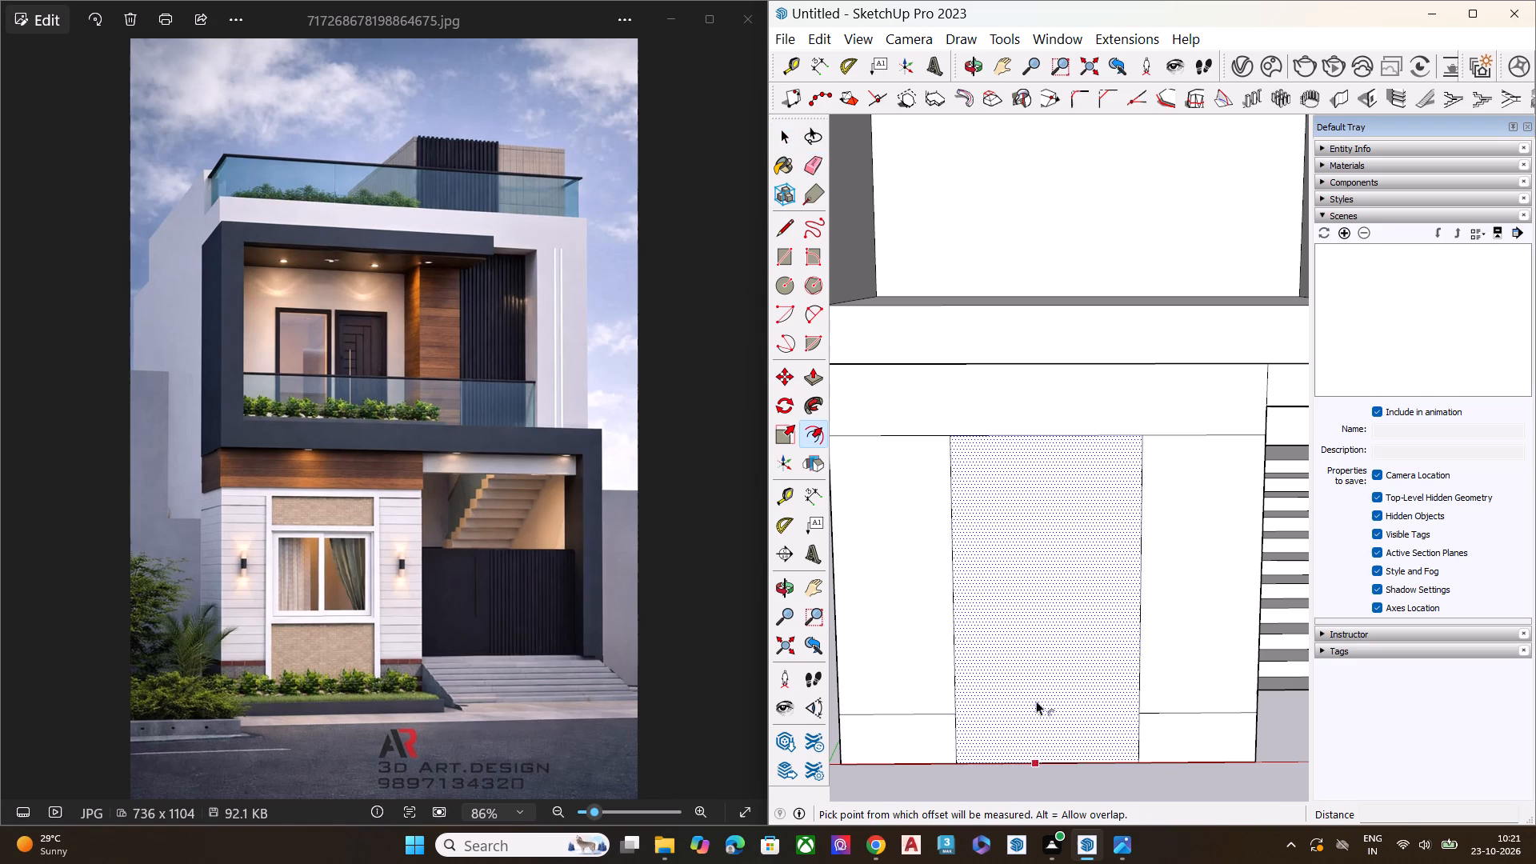
pyautogui.click(1042, 614)
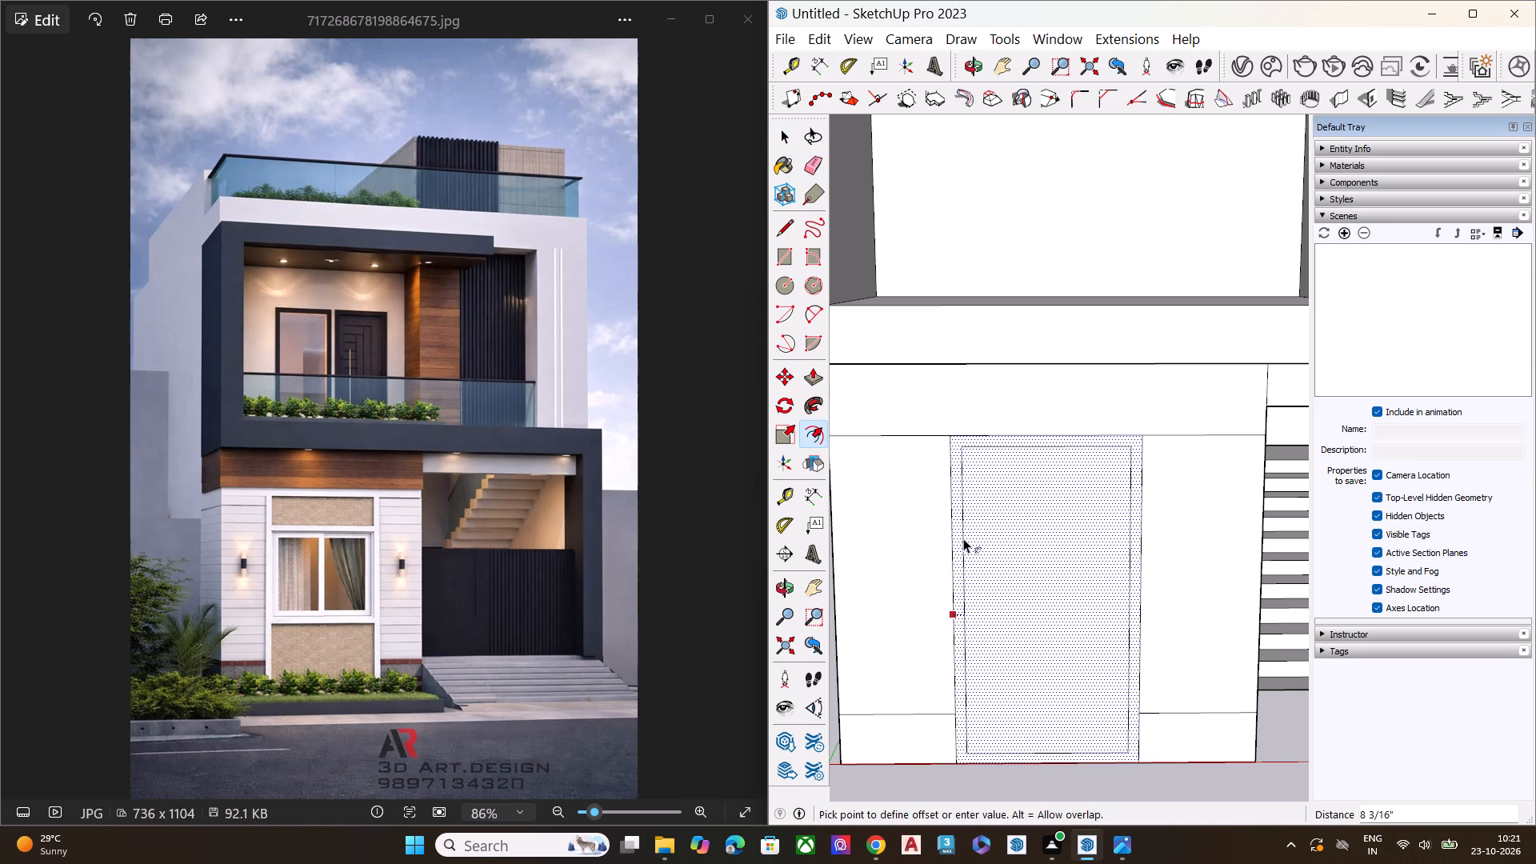
pyautogui.click(963, 538)
pyautogui.press('space')
# Scale the inner panel face downward by a factor of about 1.03 so its lower edge meets the wall's bottom edge.
pyautogui.scroll(1, 1007, 632)
pyautogui.scroll(1, 1040, 568)
pyautogui.scroll(-3, 1040, 568)
pyautogui.scroll(3, 1040, 568)
pyautogui.scroll(-2, 1040, 568)
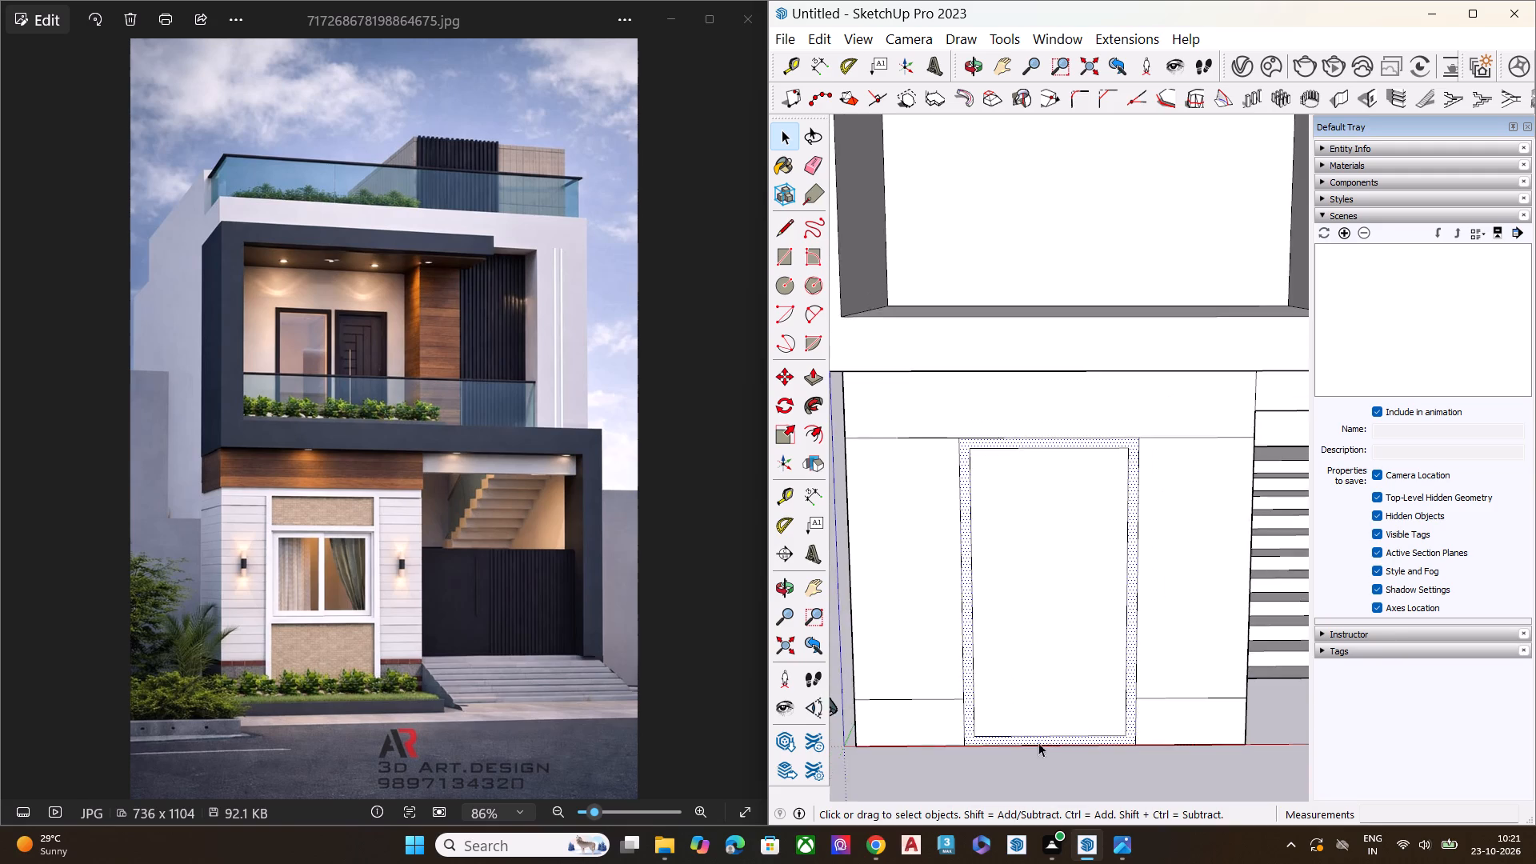
pyautogui.moveTo(1038, 742); pyautogui.dragTo(1052, 602, button='middle')
pyautogui.scroll(7, 1053, 670)
pyautogui.doubleClick(1054, 721)
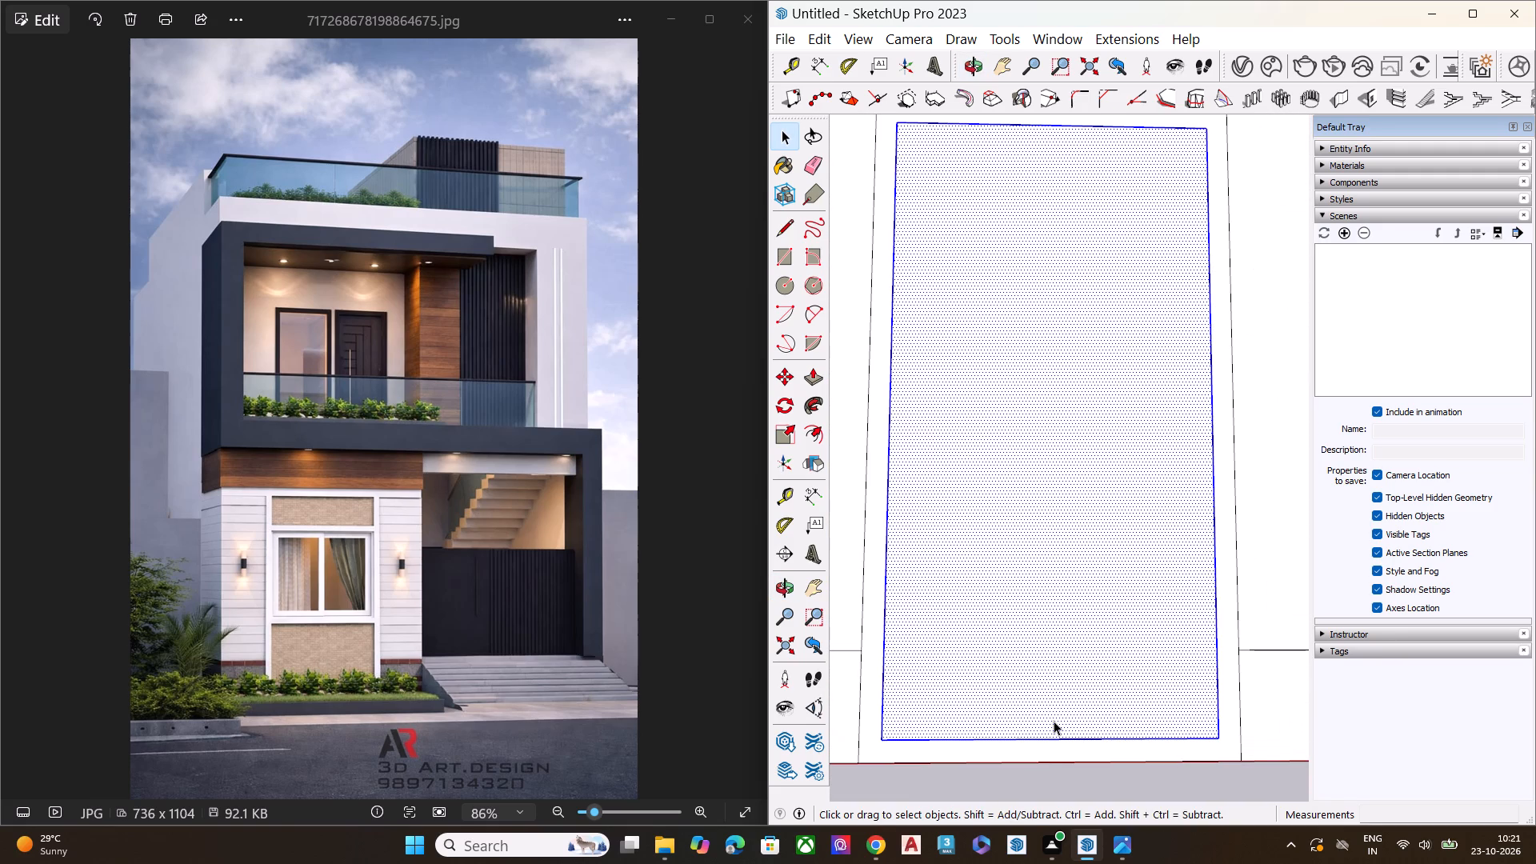
pyautogui.press('s')
pyautogui.click(1054, 742)
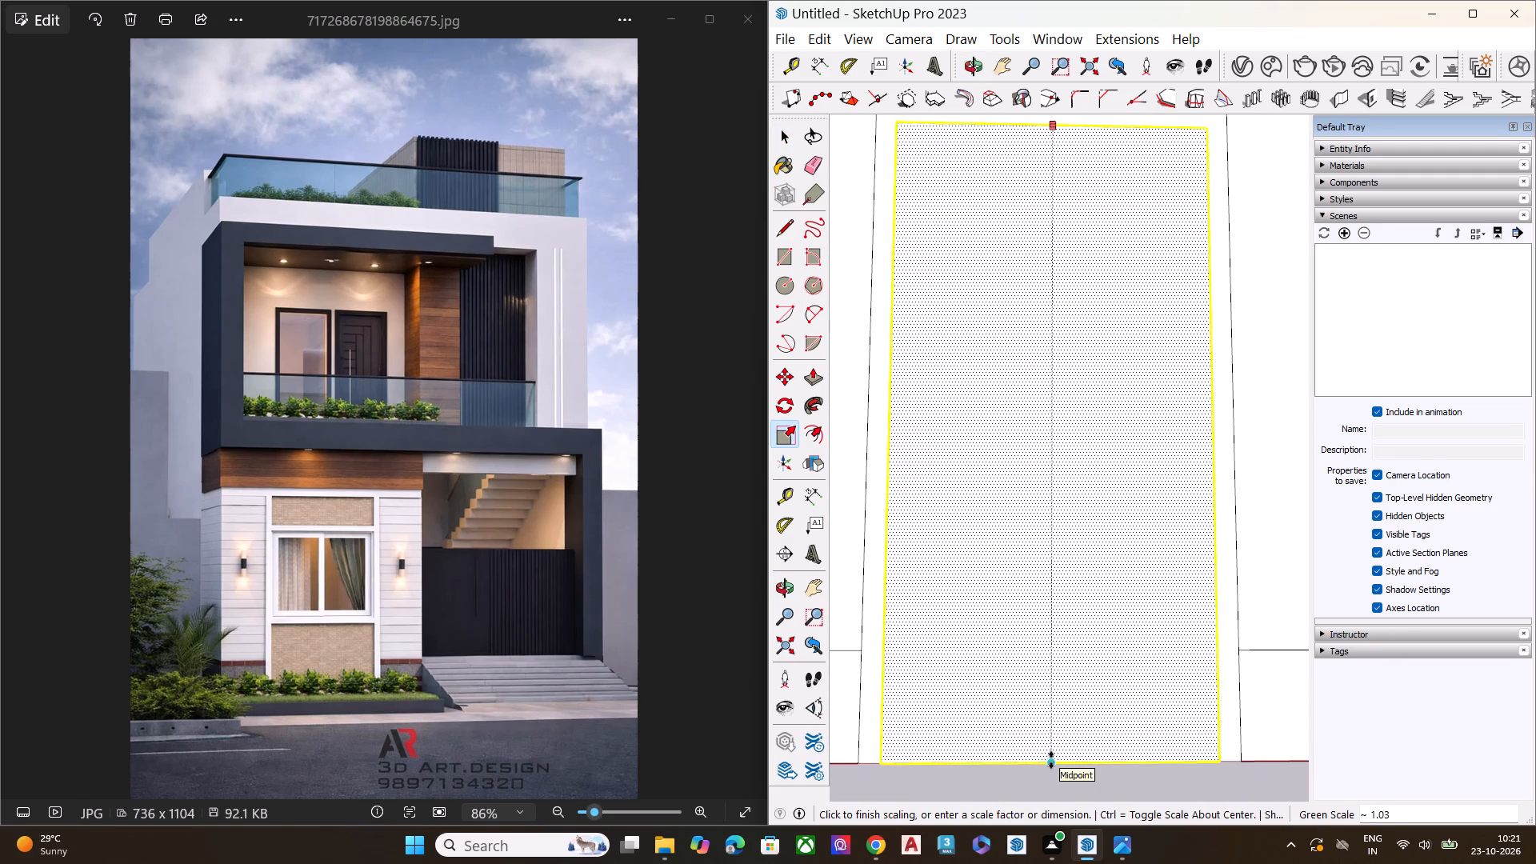
pyautogui.moveTo(1051, 760); pyautogui.dragTo(1232, 624, button='middle')
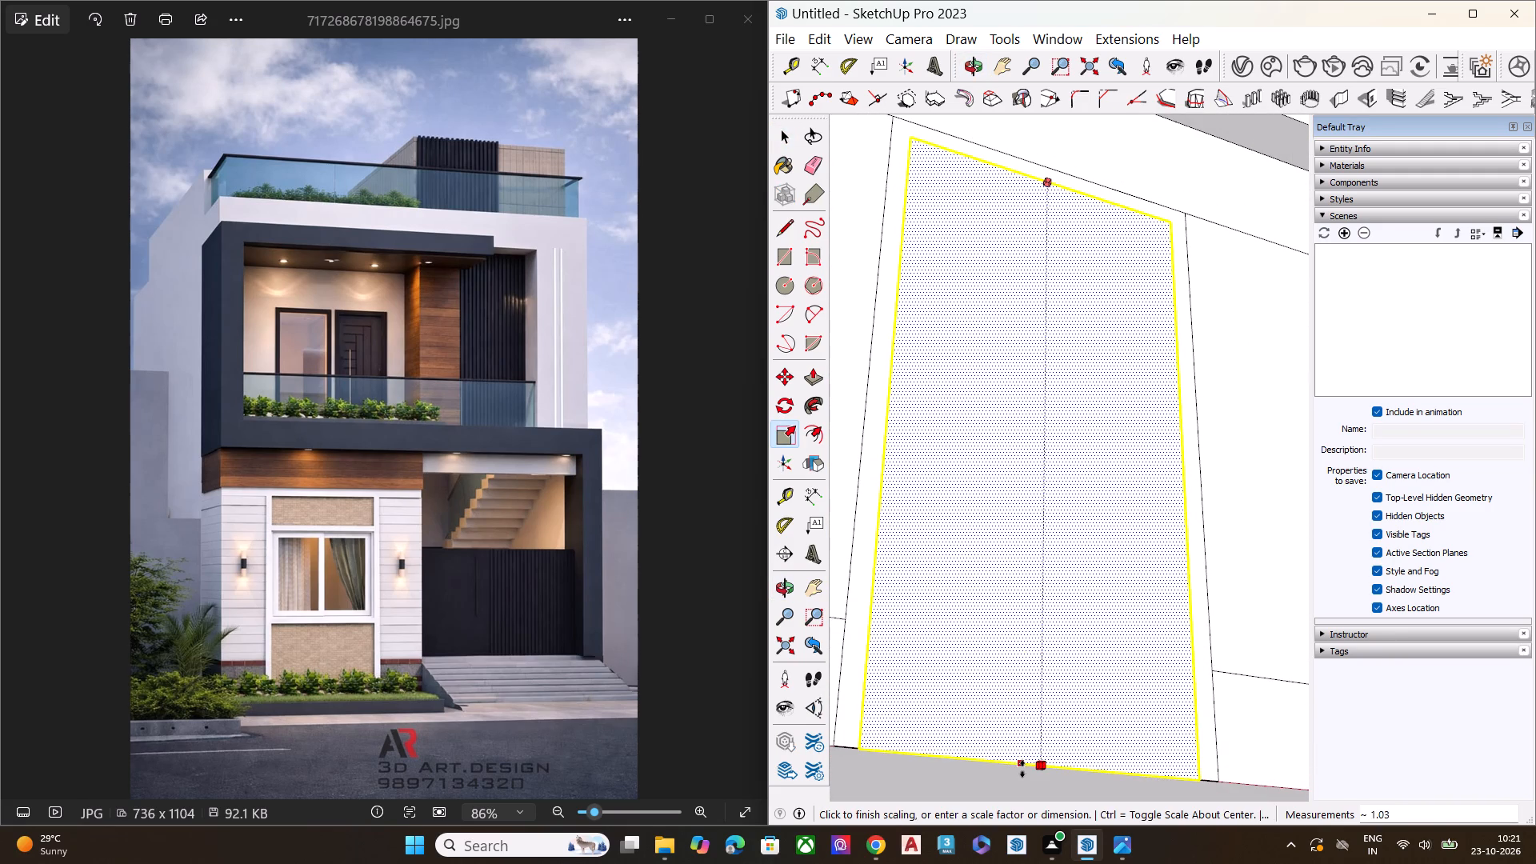
pyautogui.click(1022, 769)
pyautogui.press('space')
# Examine the whole front elevation, the framed panel and the stair opening against the reference photo.
pyautogui.scroll(-3, 951, 654)
pyautogui.scroll(1, 951, 654)
pyautogui.scroll(-3, 951, 654)
pyautogui.scroll(-1, 998, 585)
pyautogui.scroll(1, 998, 586)
pyautogui.scroll(-6, 998, 586)
pyautogui.moveTo(1026, 551); pyautogui.dragTo(1042, 774, button='middle')
pyautogui.scroll(-7, 1035, 717)
pyautogui.moveTo(1024, 755); pyautogui.dragTo(1004, 796, button='middle')
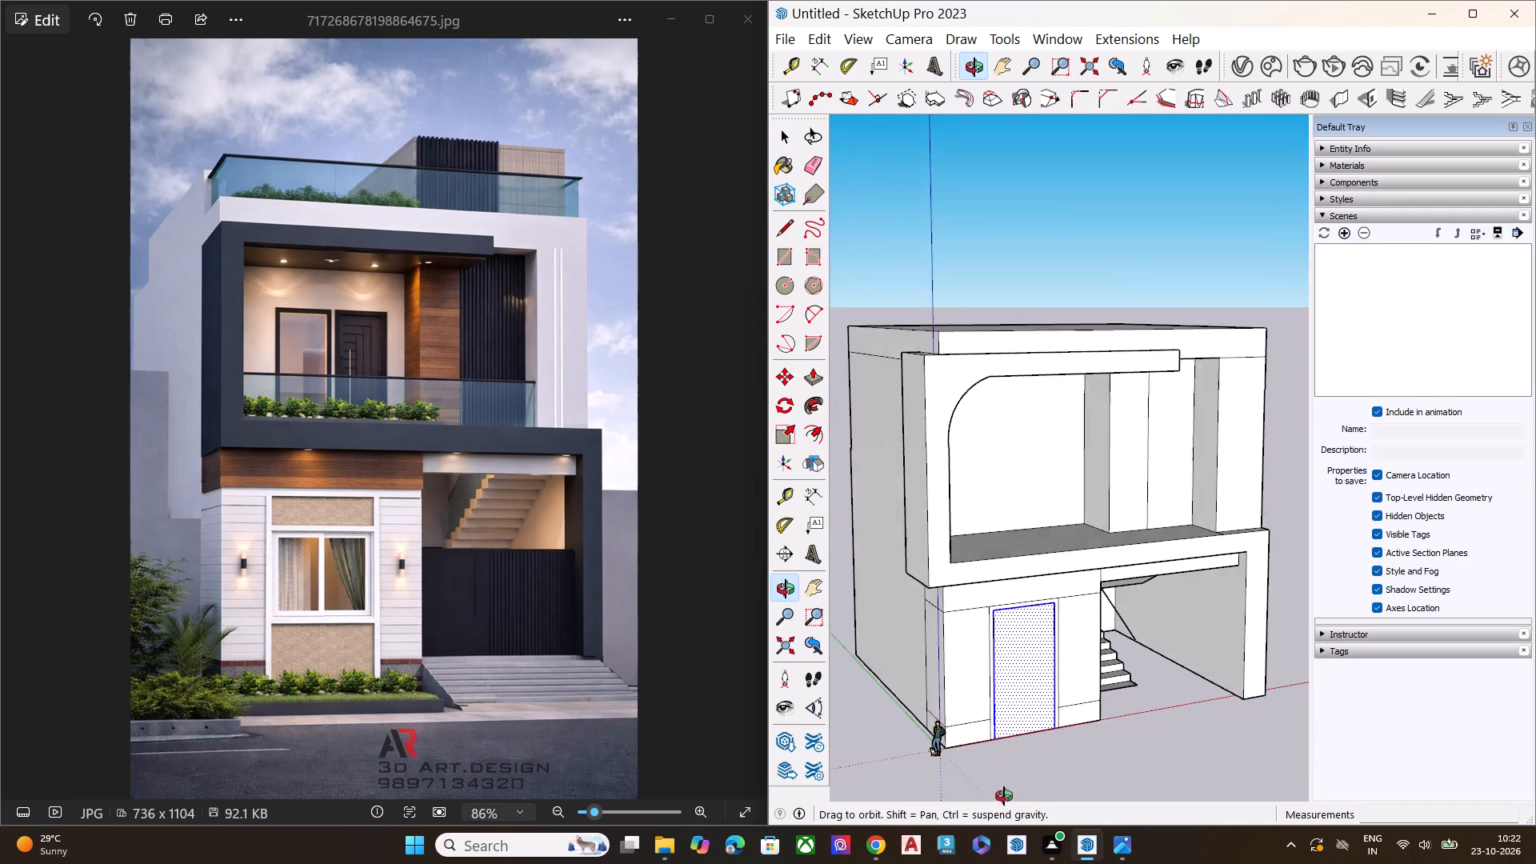
pyautogui.moveTo(1004, 796); pyautogui.dragTo(1001, 799, button='middle')
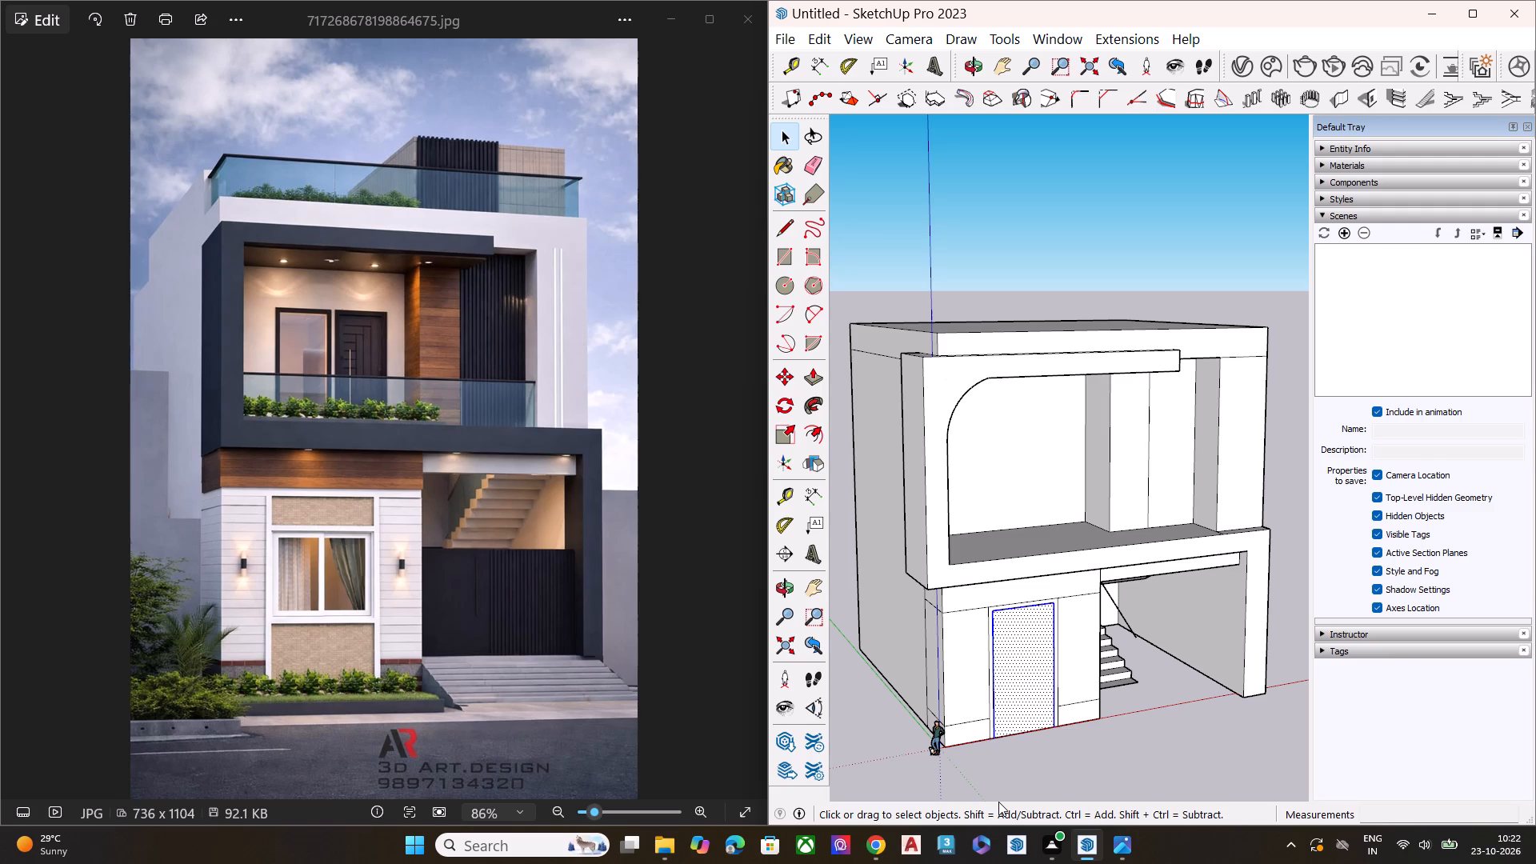
pyautogui.scroll(-2, 998, 802)
pyautogui.scroll(1, 998, 802)
pyautogui.scroll(-1, 970, 828)
pyautogui.scroll(-9, 991, 426)
pyautogui.moveTo(1039, 542); pyautogui.dragTo(1033, 488, button='middle')
pyautogui.scroll(5, 1072, 617)
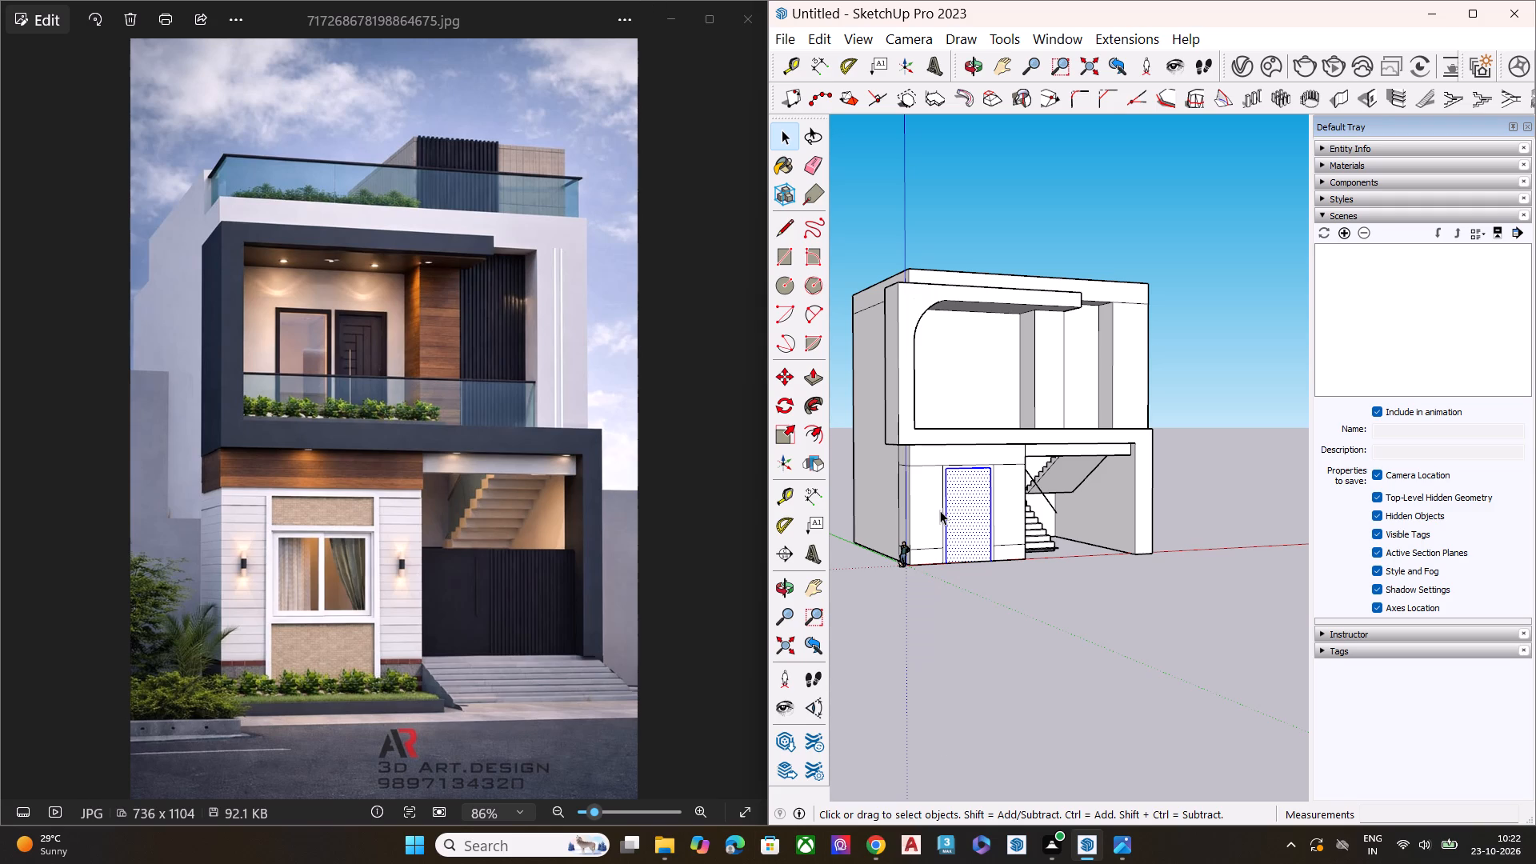
pyautogui.scroll(-4, 1005, 579)
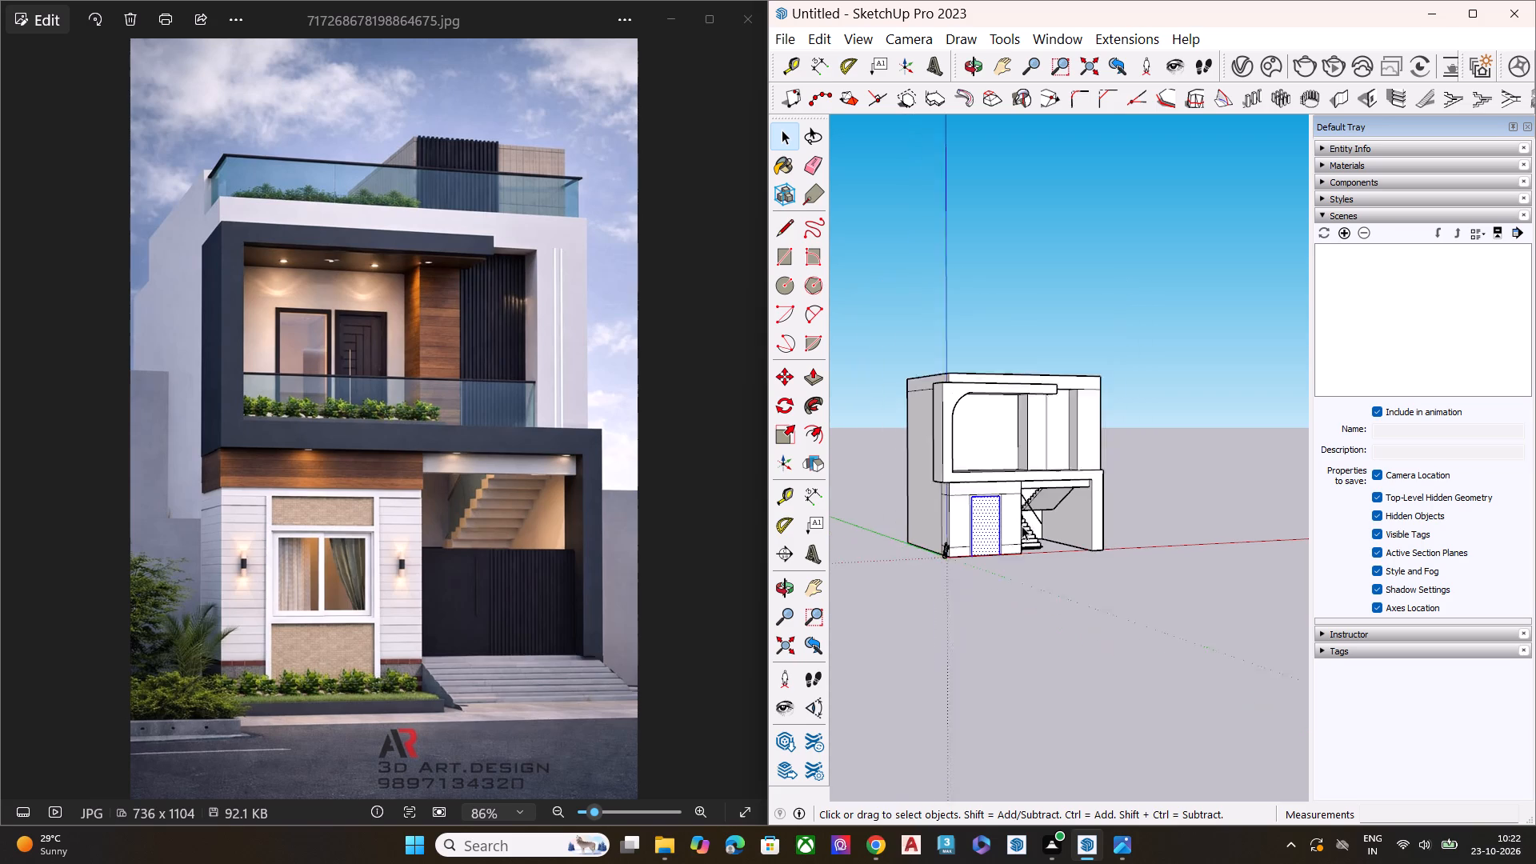
pyautogui.scroll(-2, 1022, 526)
pyautogui.moveTo(1061, 569); pyautogui.dragTo(874, 602, button='middle')
pyautogui.scroll(-1, 1061, 573)
pyautogui.scroll(10, 1094, 384)
pyautogui.moveTo(1018, 622); pyautogui.dragTo(1037, 337, button='middle')
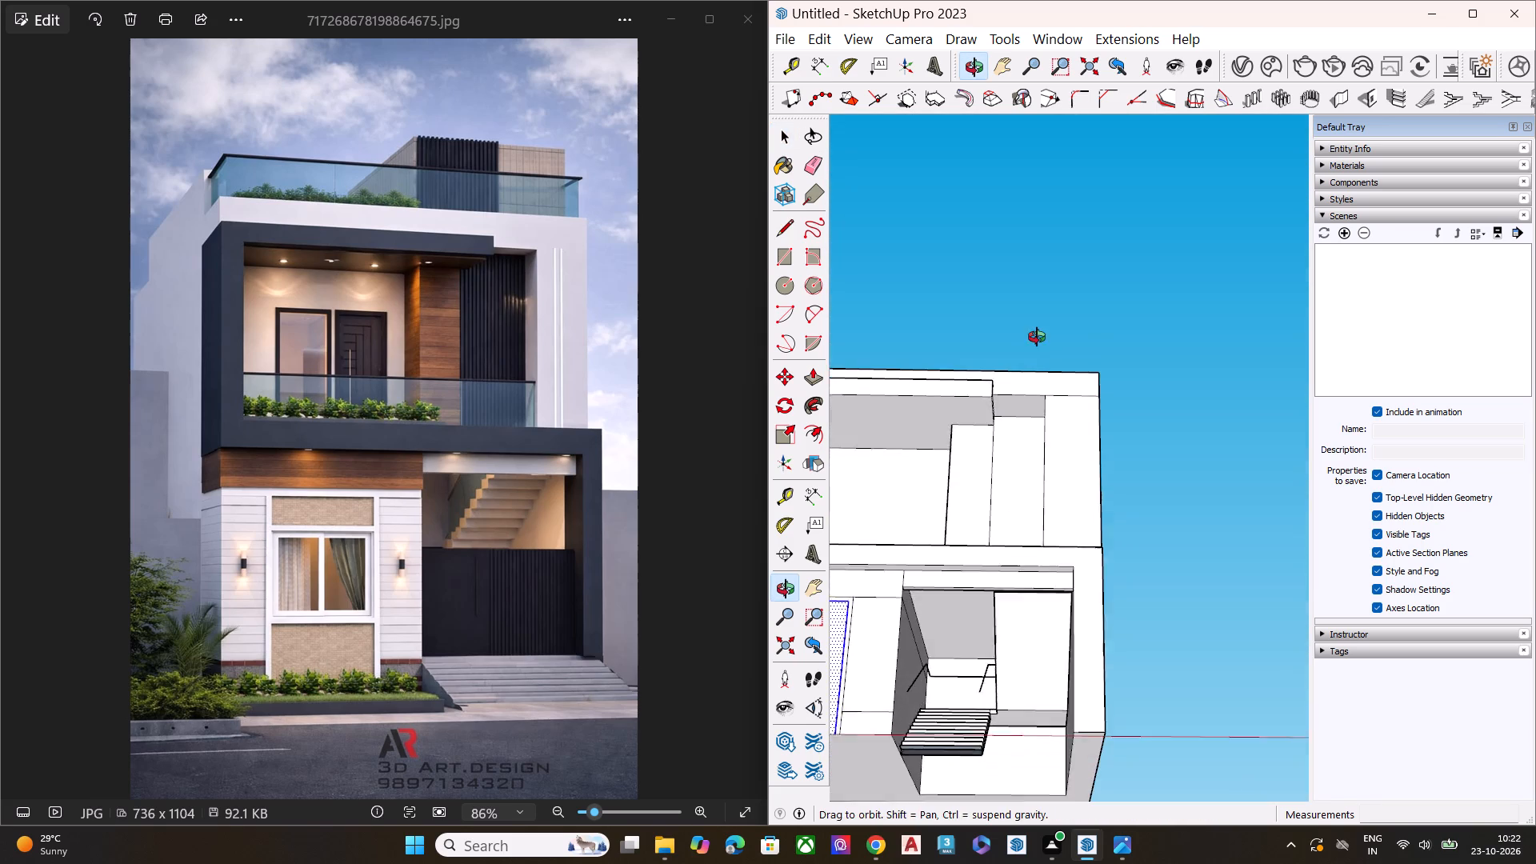
pyautogui.moveTo(1037, 337); pyautogui.dragTo(1038, 335, button='middle')
pyautogui.scroll(-10, 1029, 402)
pyautogui.moveTo(1031, 532); pyautogui.dragTo(1050, 671, button='middle')
pyautogui.scroll(7, 1043, 666)
pyautogui.scroll(-1, 984, 622)
pyautogui.scroll(4, 984, 622)
pyautogui.press('space')
pyautogui.click(1002, 625)
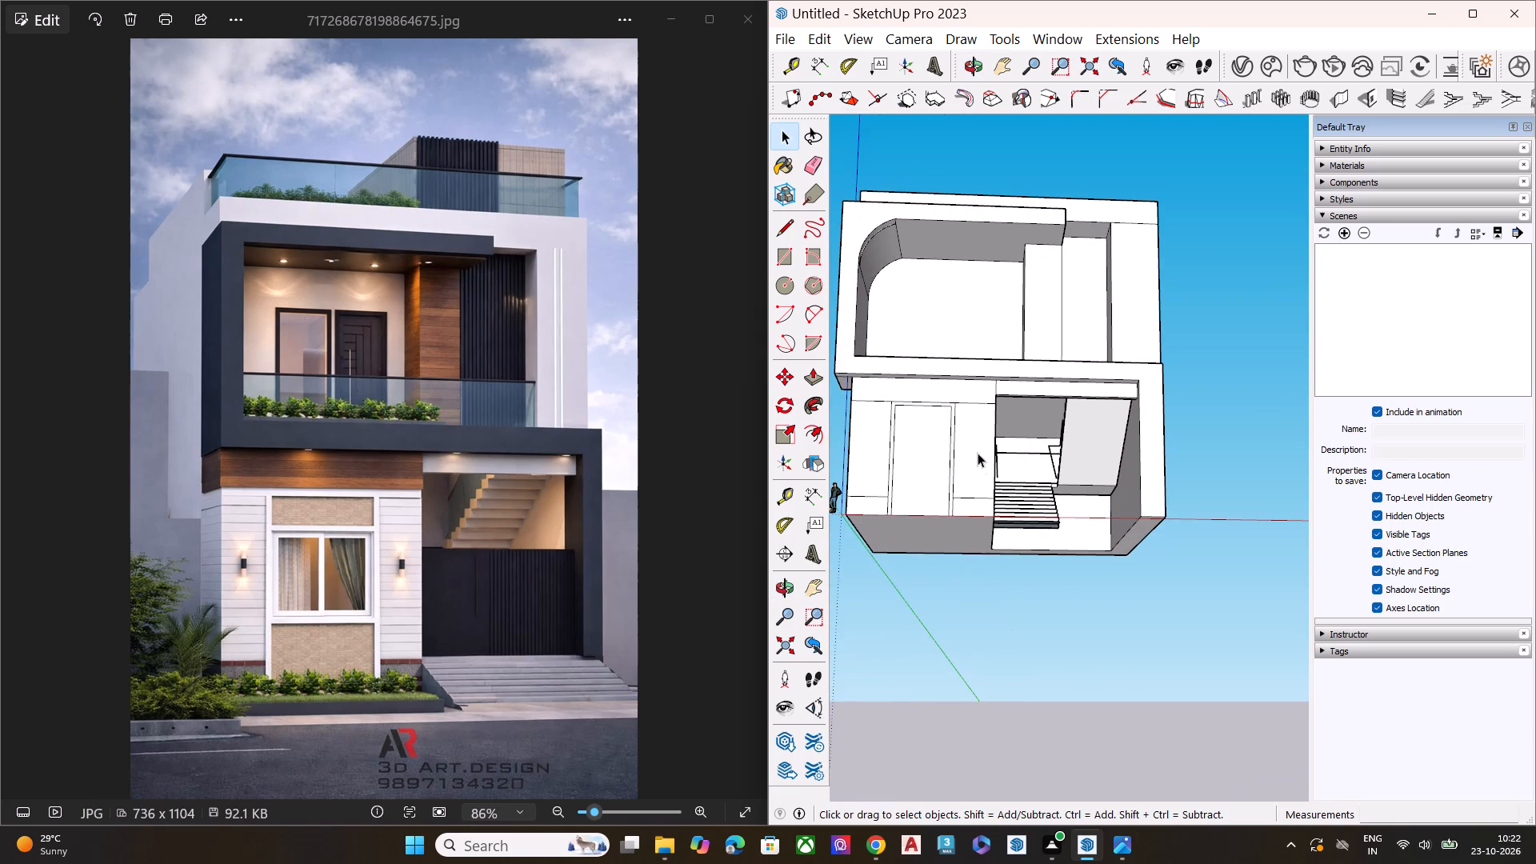
pyautogui.moveTo(986, 529); pyautogui.dragTo(998, 600, button='middle')
pyautogui.scroll(10, 946, 505)
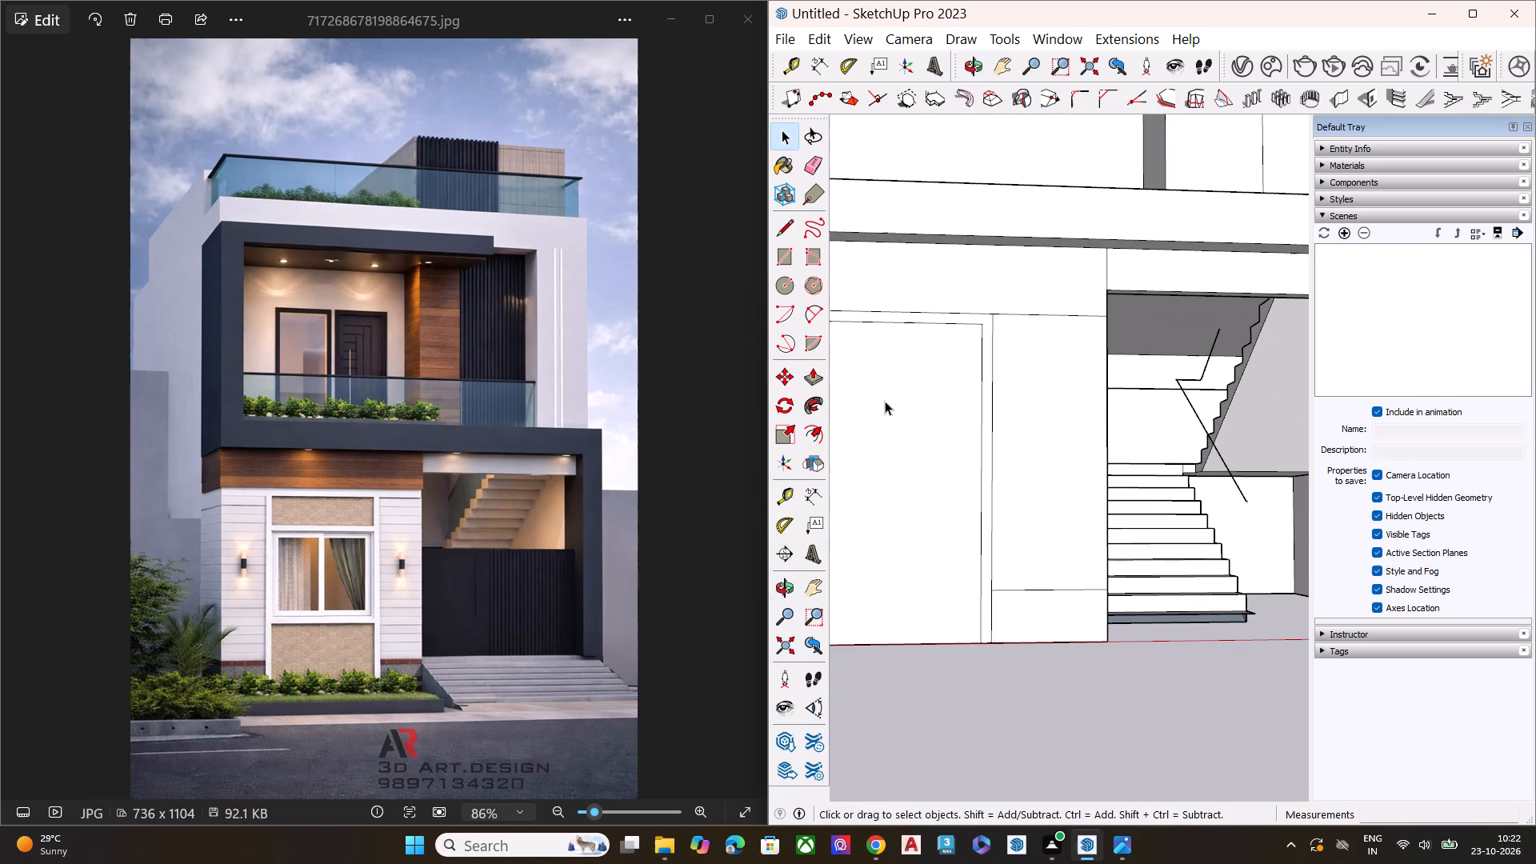
pyautogui.scroll(1, 857, 382)
pyautogui.scroll(-11, 1074, 394)
pyautogui.scroll(-2, 1216, 531)
pyautogui.scroll(8, 1132, 478)
pyautogui.moveTo(1187, 470); pyautogui.dragTo(1138, 484, button='middle')
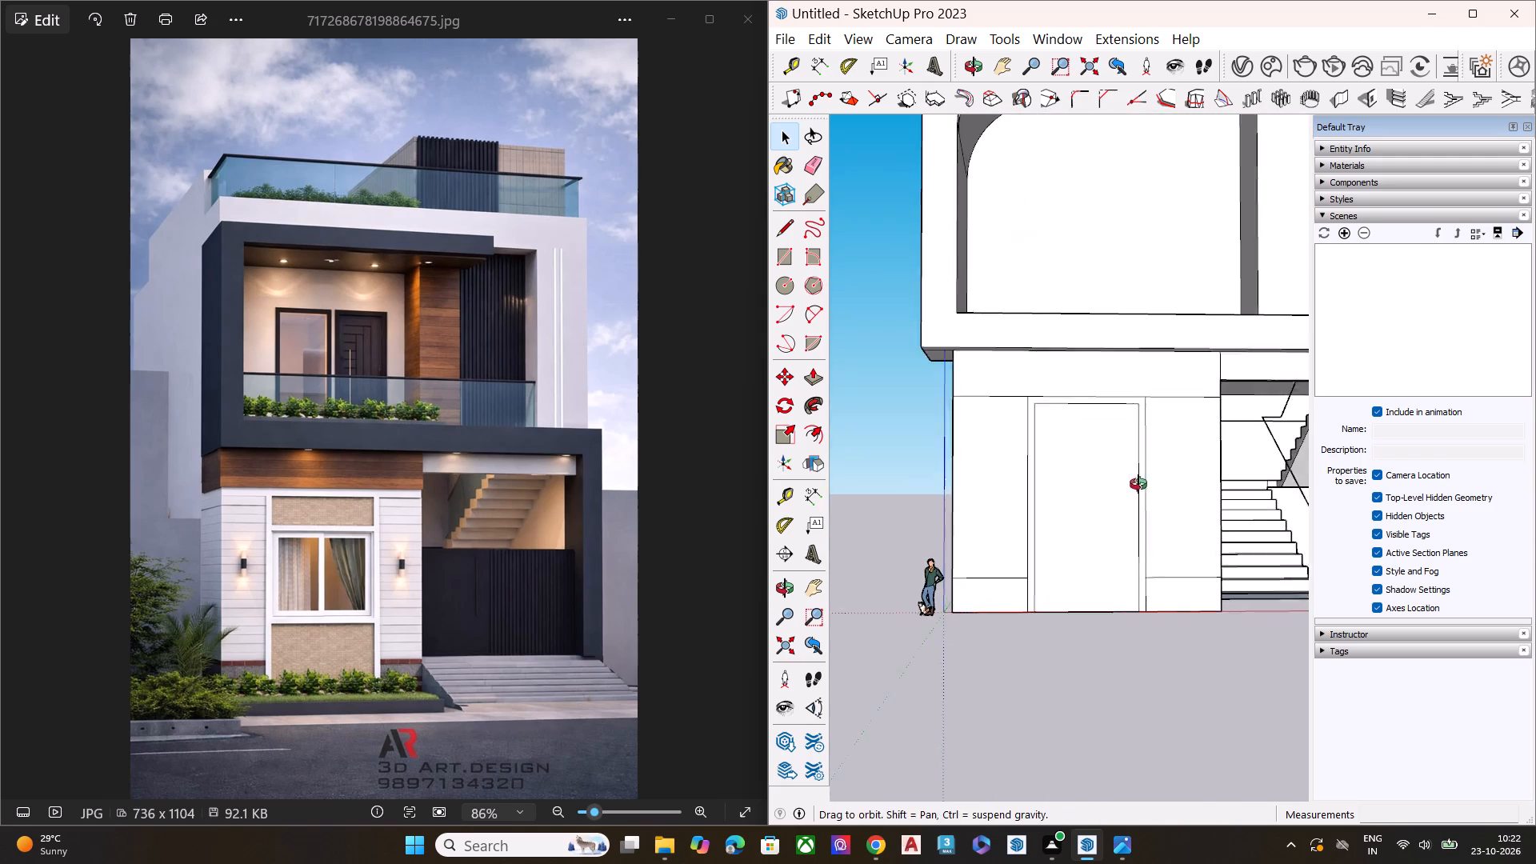
pyautogui.moveTo(1138, 484); pyautogui.dragTo(1134, 486, button='middle')
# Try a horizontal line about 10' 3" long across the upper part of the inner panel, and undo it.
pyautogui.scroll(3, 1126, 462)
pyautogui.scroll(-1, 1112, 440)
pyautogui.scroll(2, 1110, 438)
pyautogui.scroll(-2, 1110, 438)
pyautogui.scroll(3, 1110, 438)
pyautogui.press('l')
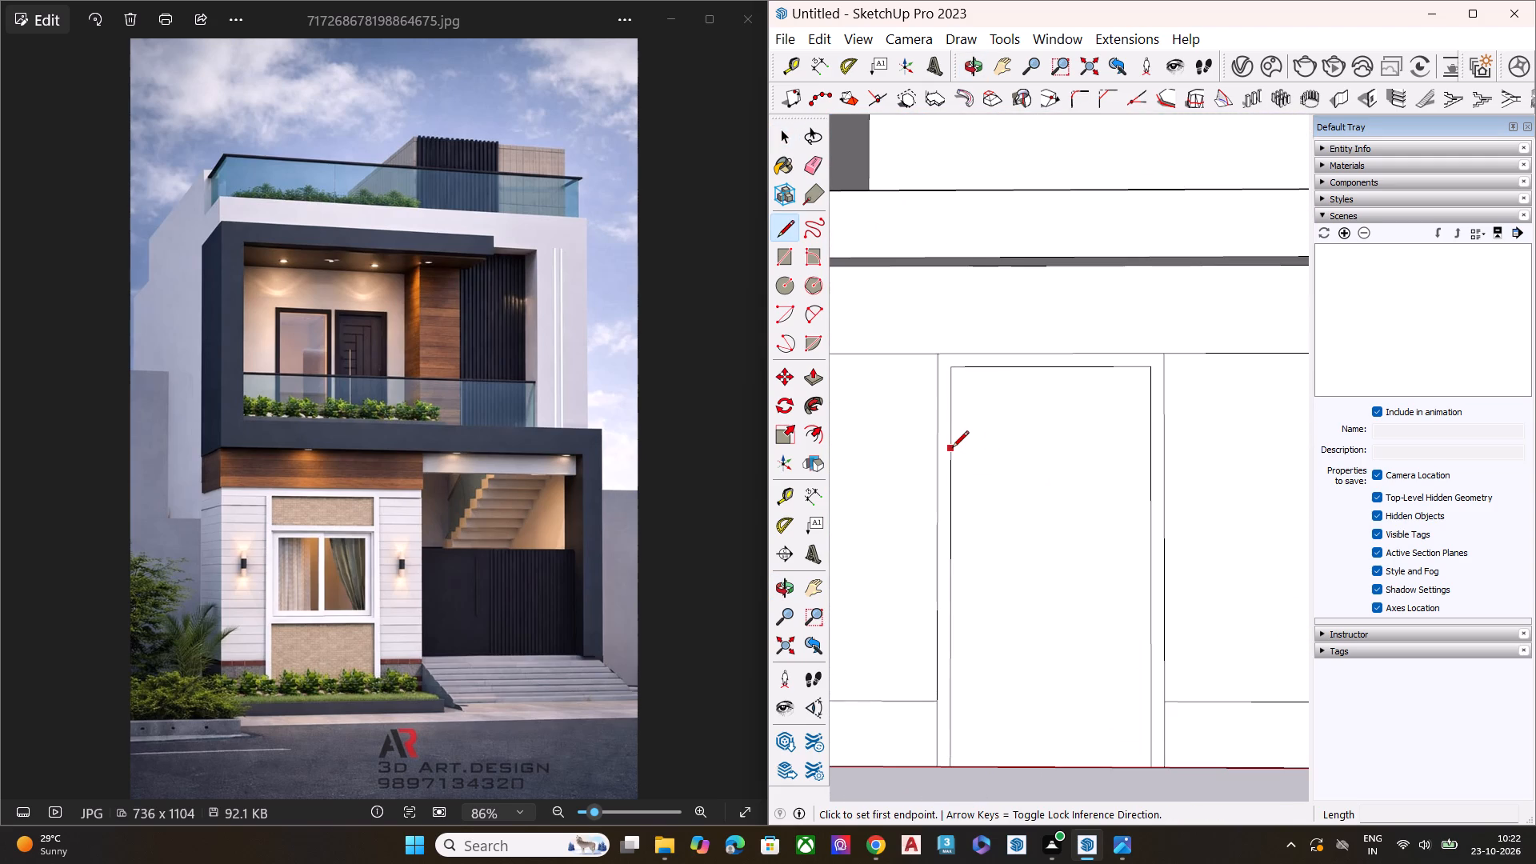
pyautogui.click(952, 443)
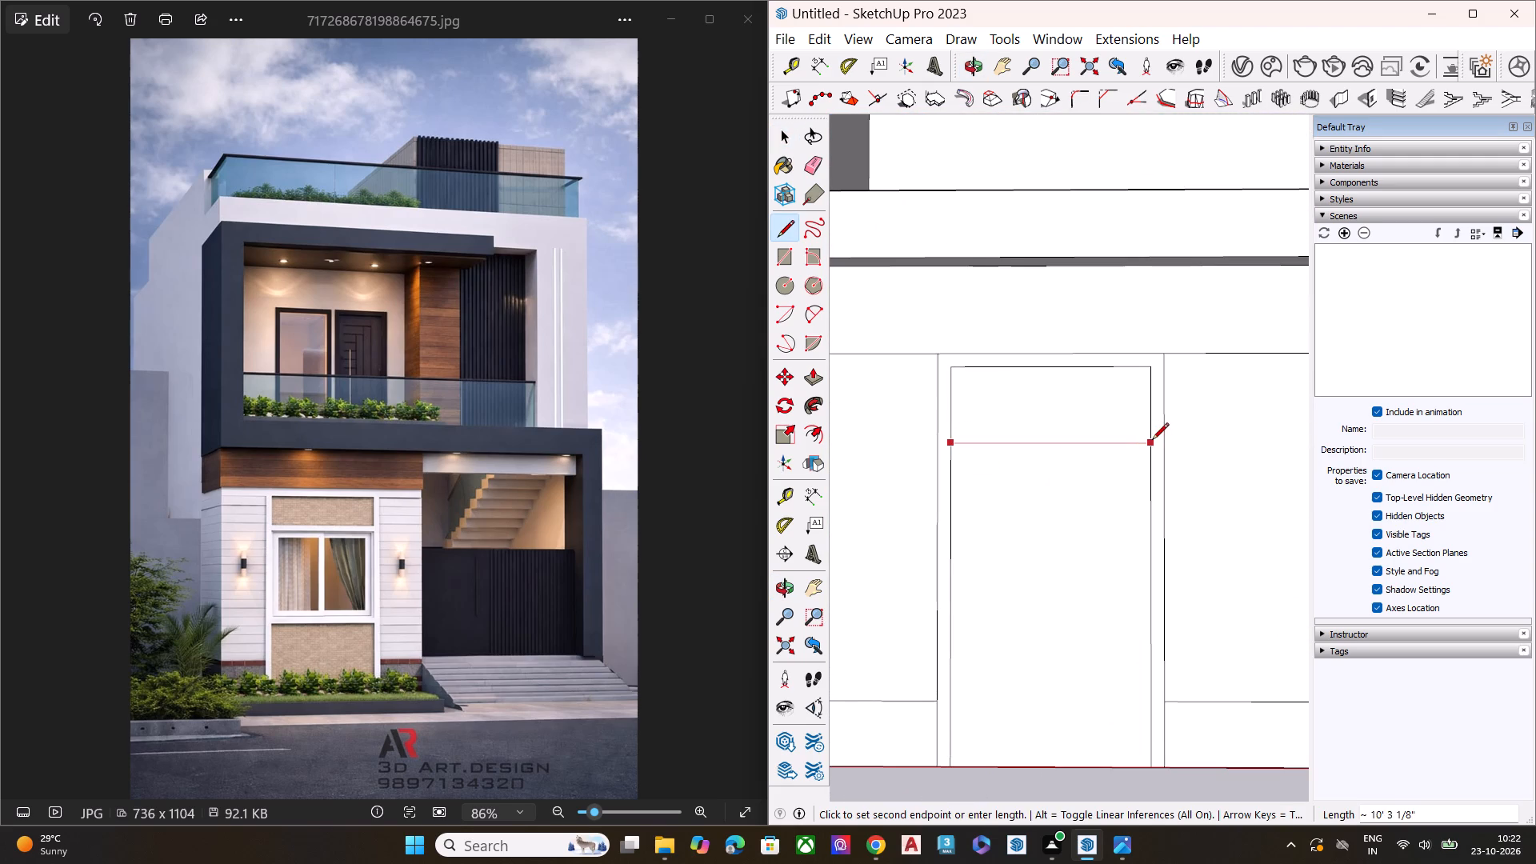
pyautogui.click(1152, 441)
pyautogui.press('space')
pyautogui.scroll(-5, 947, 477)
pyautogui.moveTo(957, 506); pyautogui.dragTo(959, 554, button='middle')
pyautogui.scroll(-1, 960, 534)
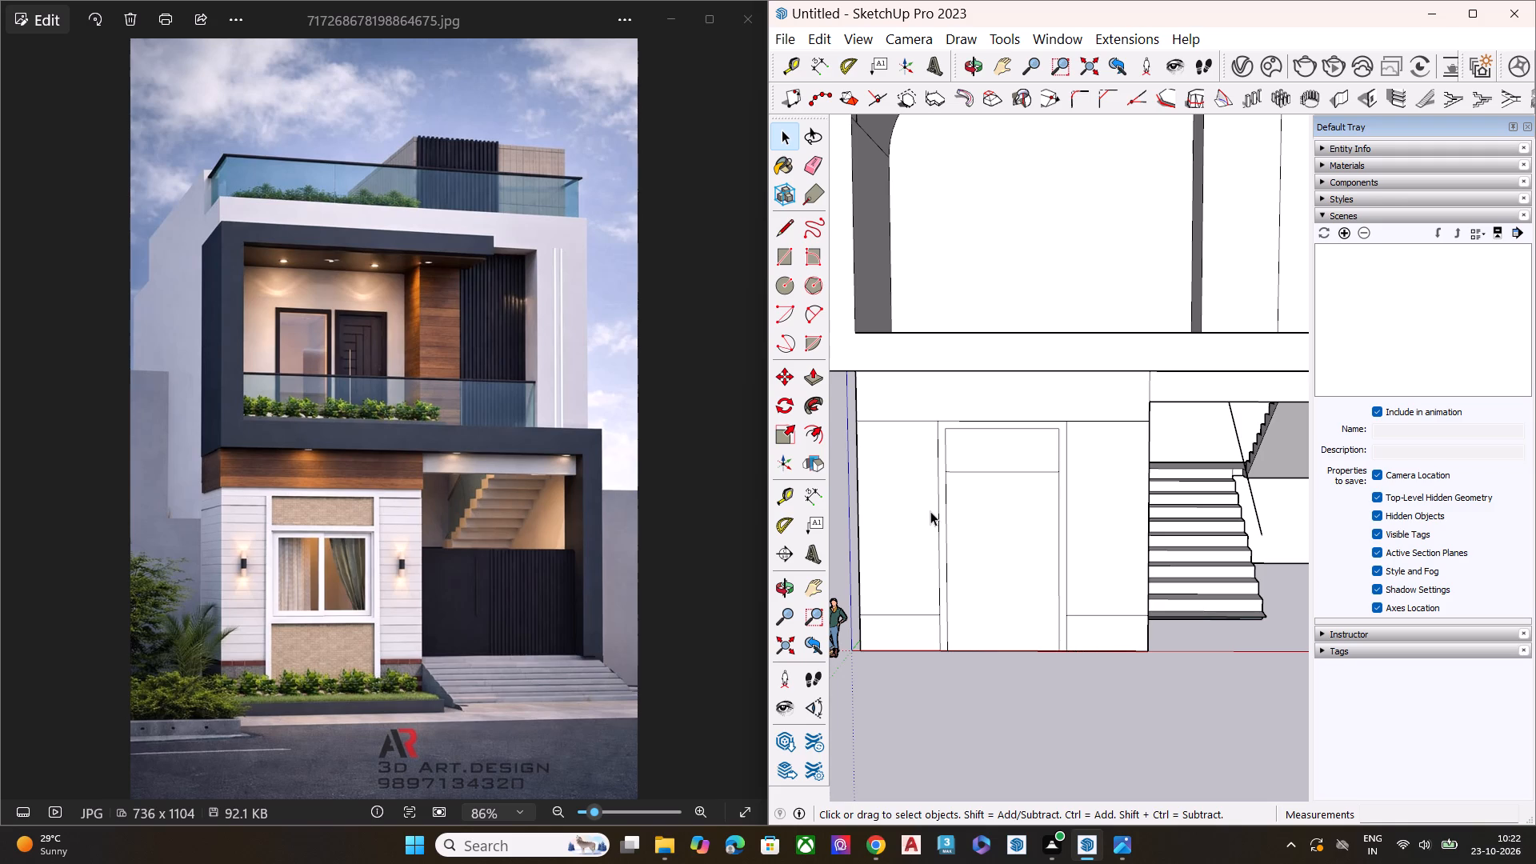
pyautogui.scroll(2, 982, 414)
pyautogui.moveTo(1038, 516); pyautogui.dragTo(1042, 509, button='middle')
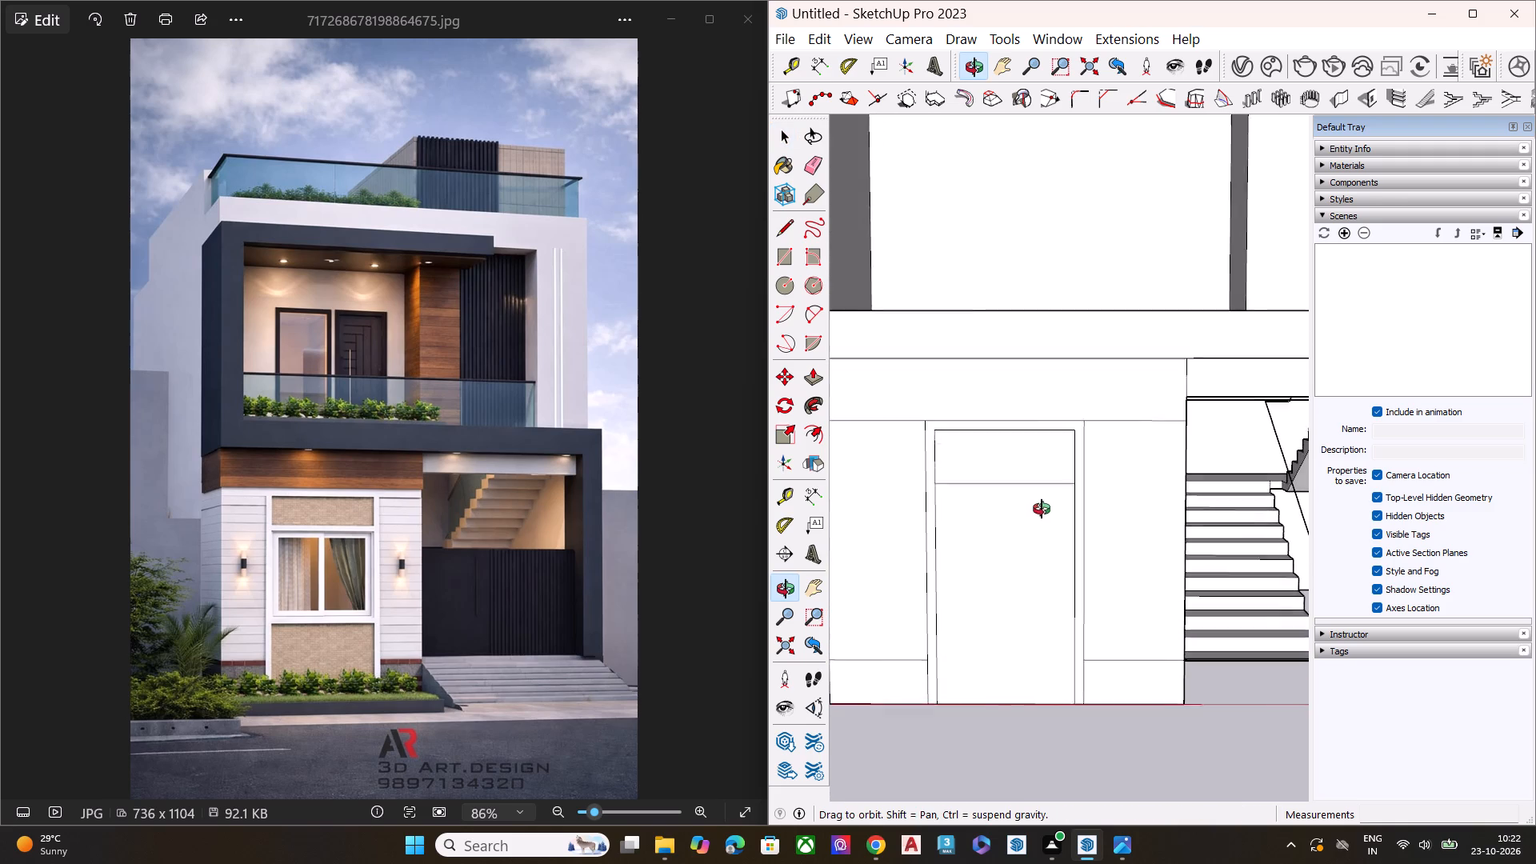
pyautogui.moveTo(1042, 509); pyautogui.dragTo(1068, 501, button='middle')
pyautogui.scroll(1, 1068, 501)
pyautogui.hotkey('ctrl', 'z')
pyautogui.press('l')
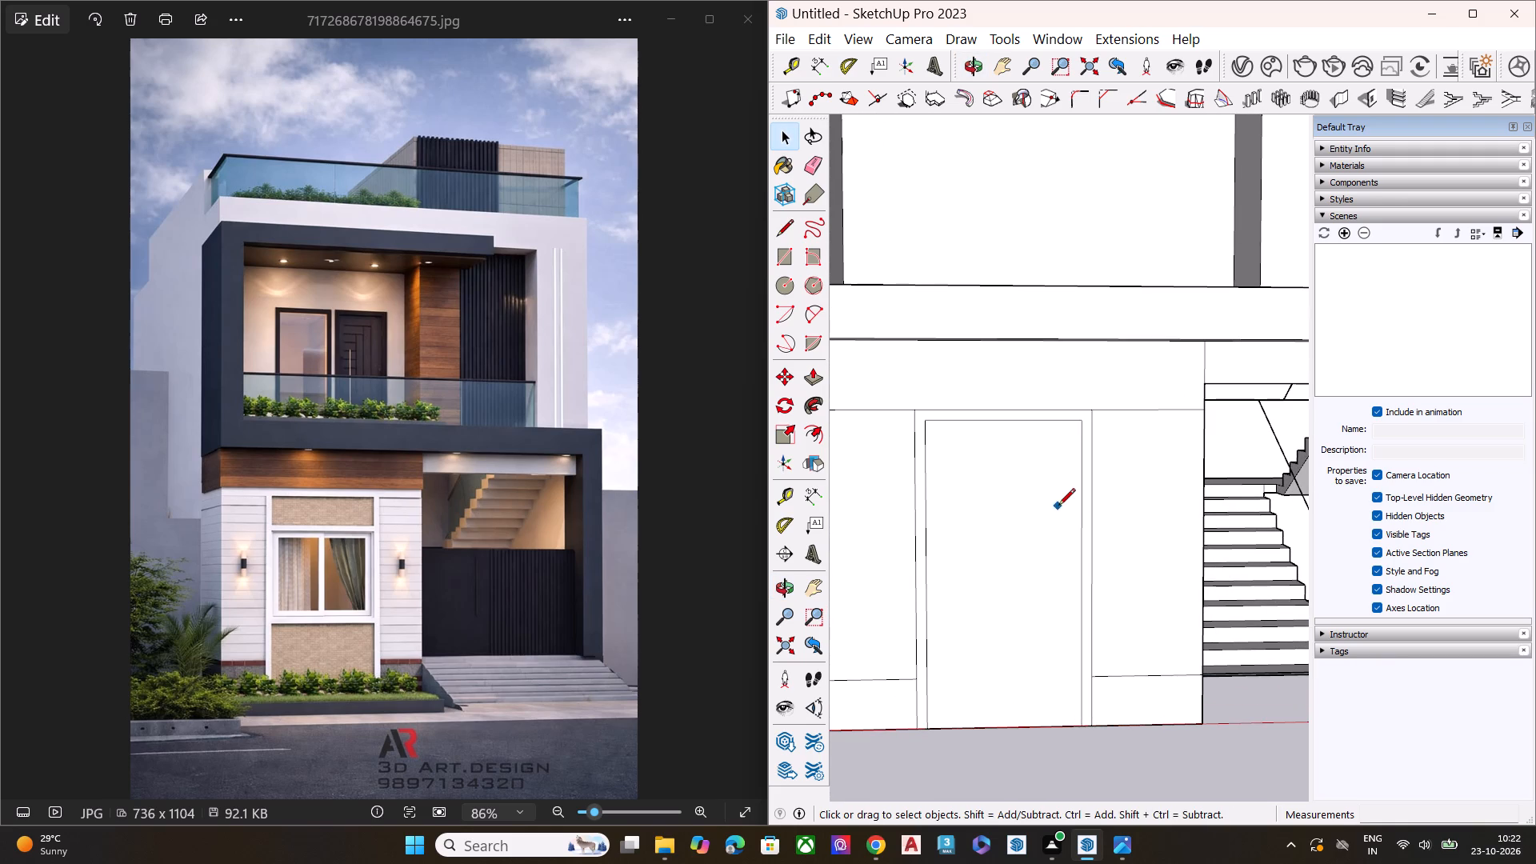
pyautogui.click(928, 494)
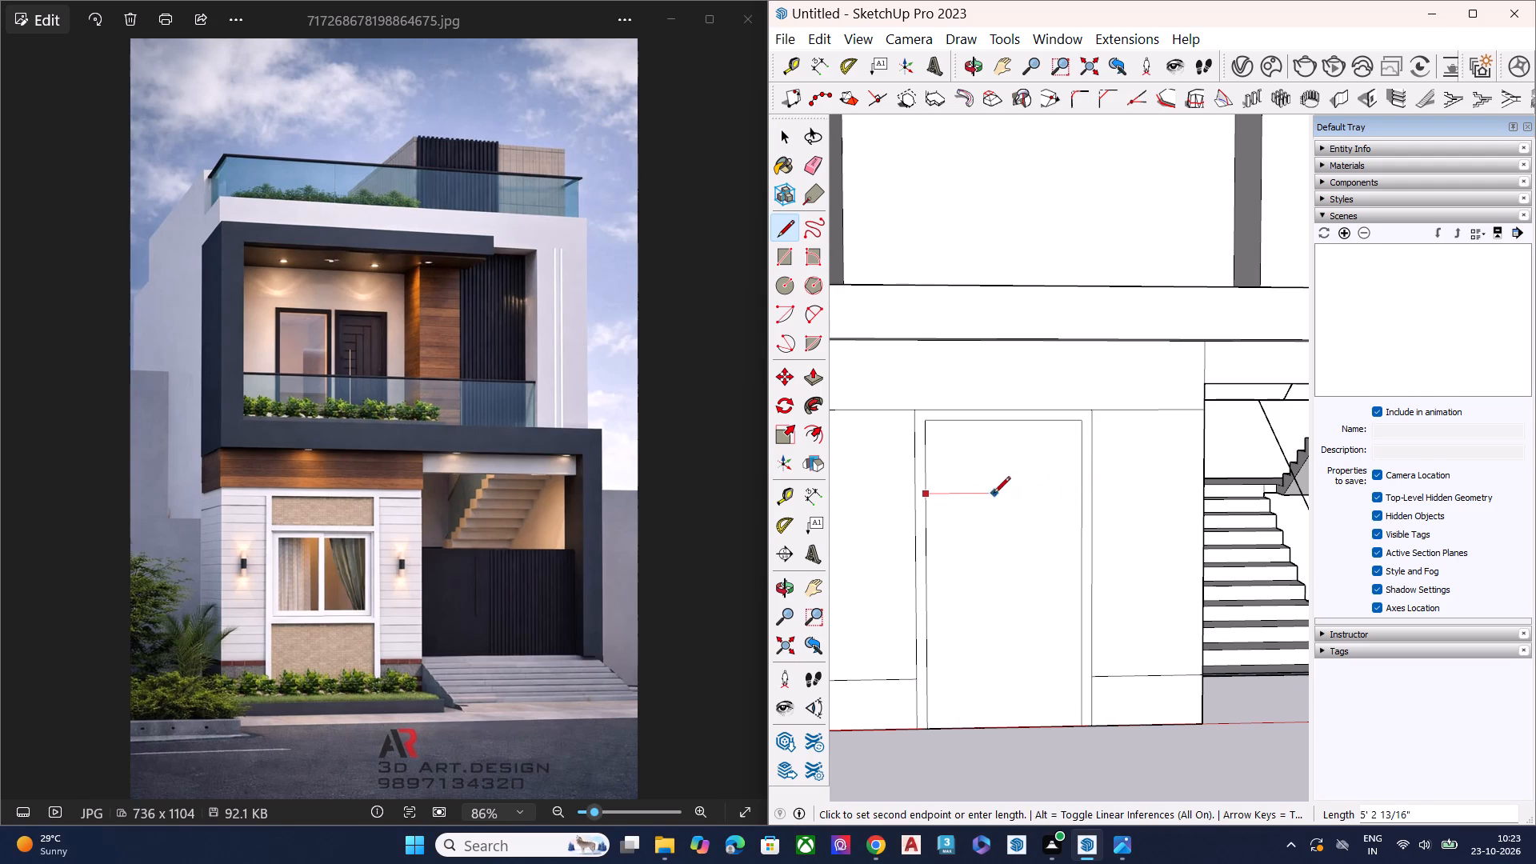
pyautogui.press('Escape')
# Draw a horizontal line about 10' 3" long across the upper part of the inner panel, between its two vertical edges.
pyautogui.press('l')
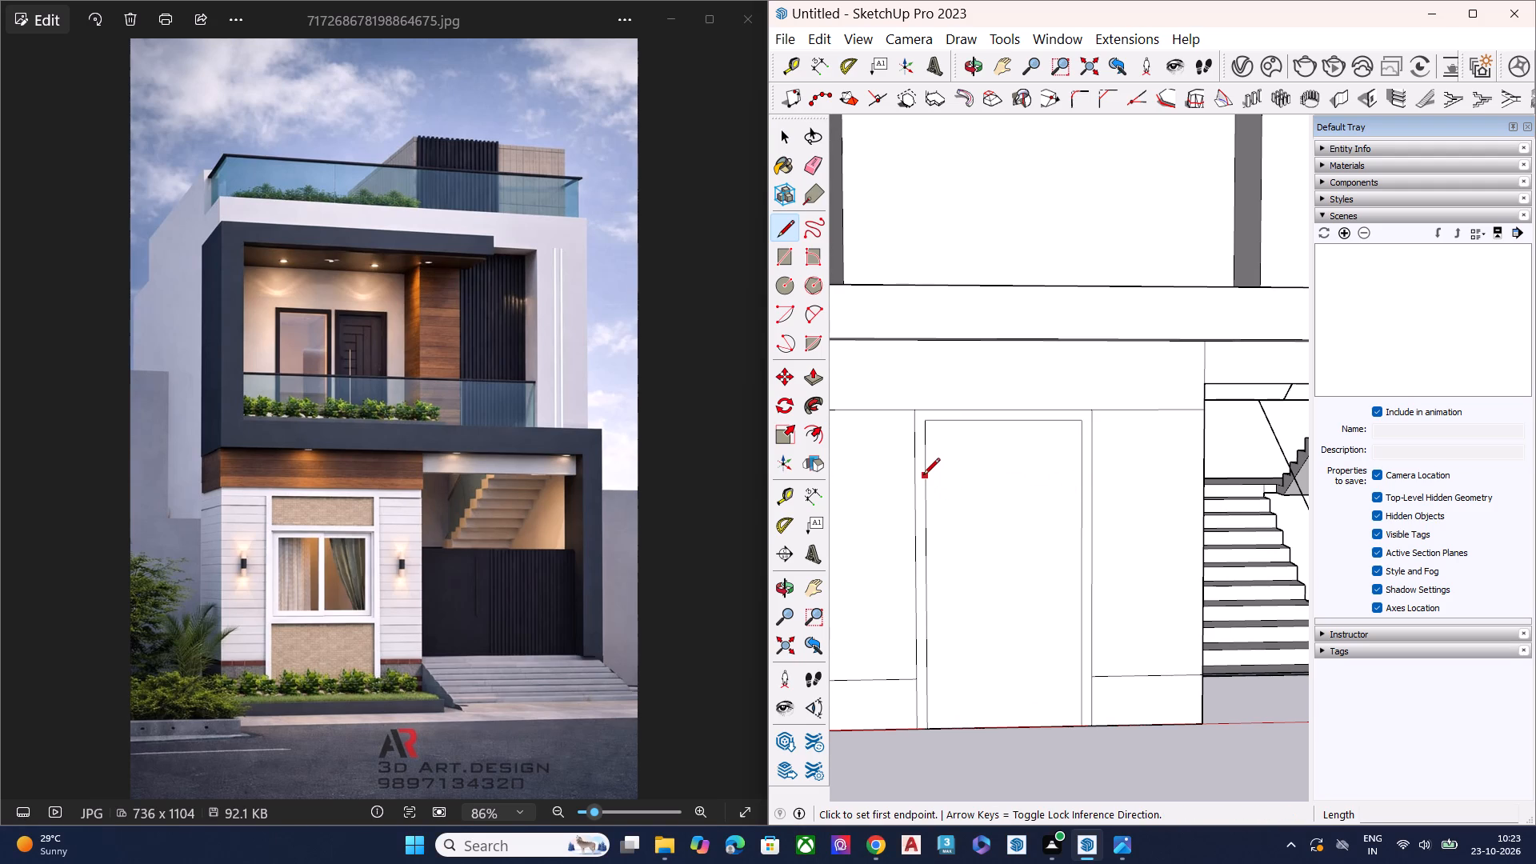
pyautogui.click(925, 481)
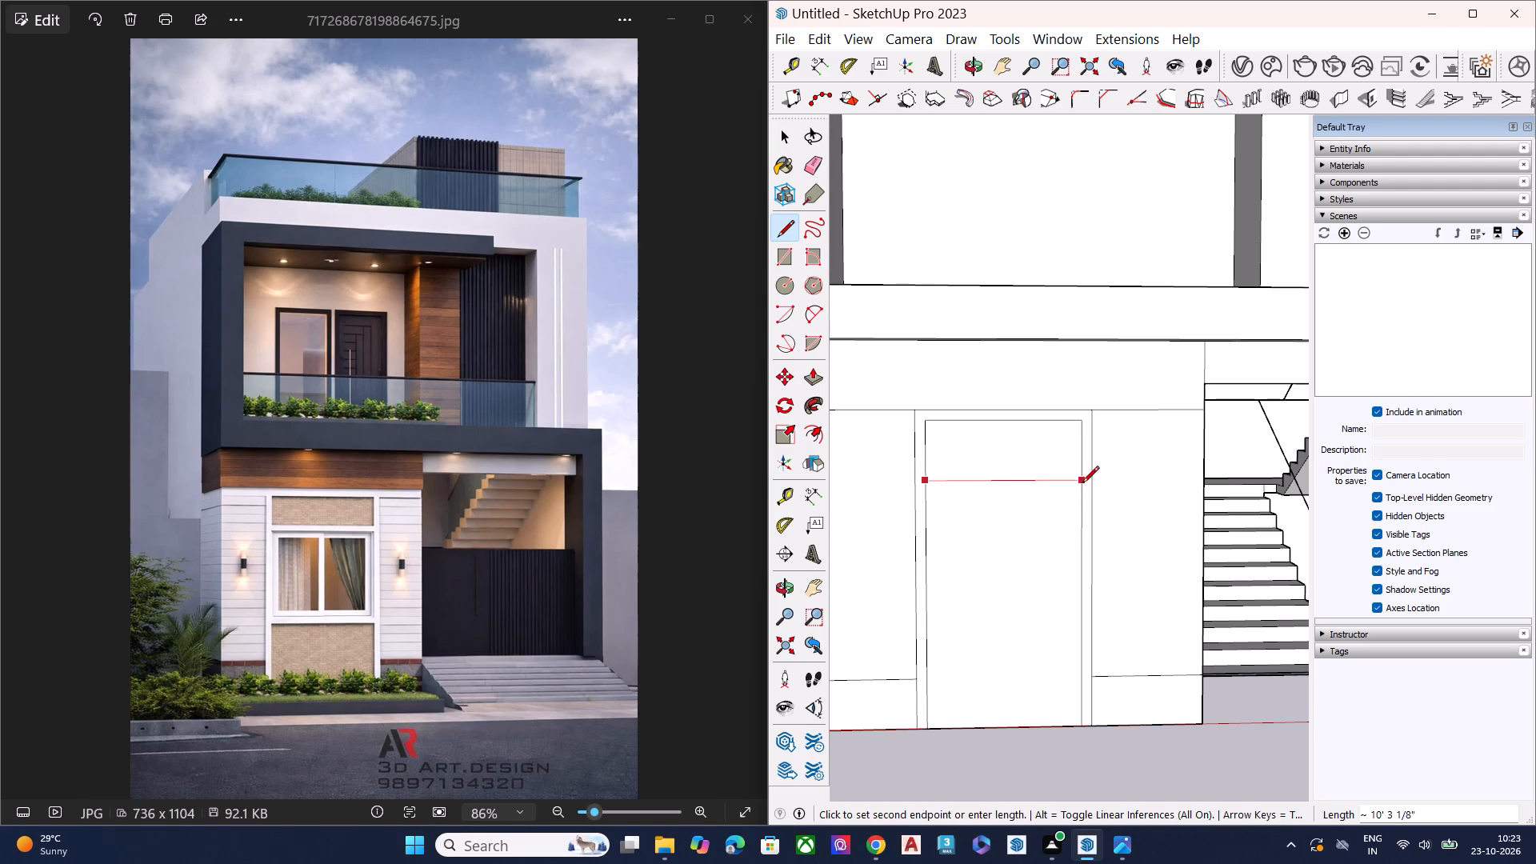
pyautogui.click(1082, 484)
pyautogui.press('space')
# Copy the horizontal line about 6" downward within the inner panel.
pyautogui.click(1075, 481)
pyautogui.press('m')
pyautogui.click(1084, 481)
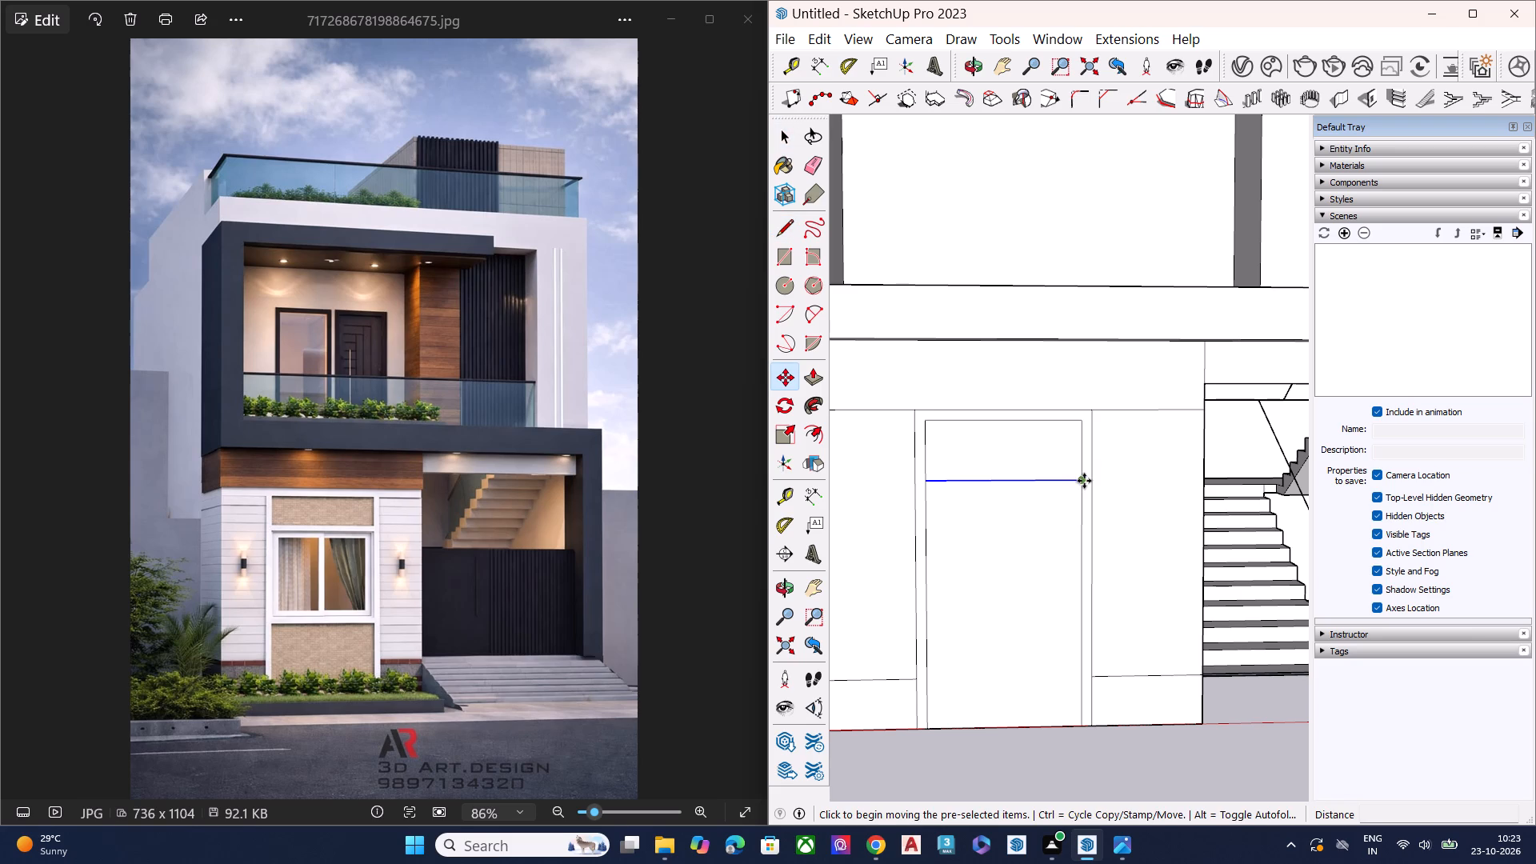
pyautogui.scroll(1, 1081, 492)
pyautogui.scroll(-2, 1081, 492)
pyautogui.scroll(4, 1081, 492)
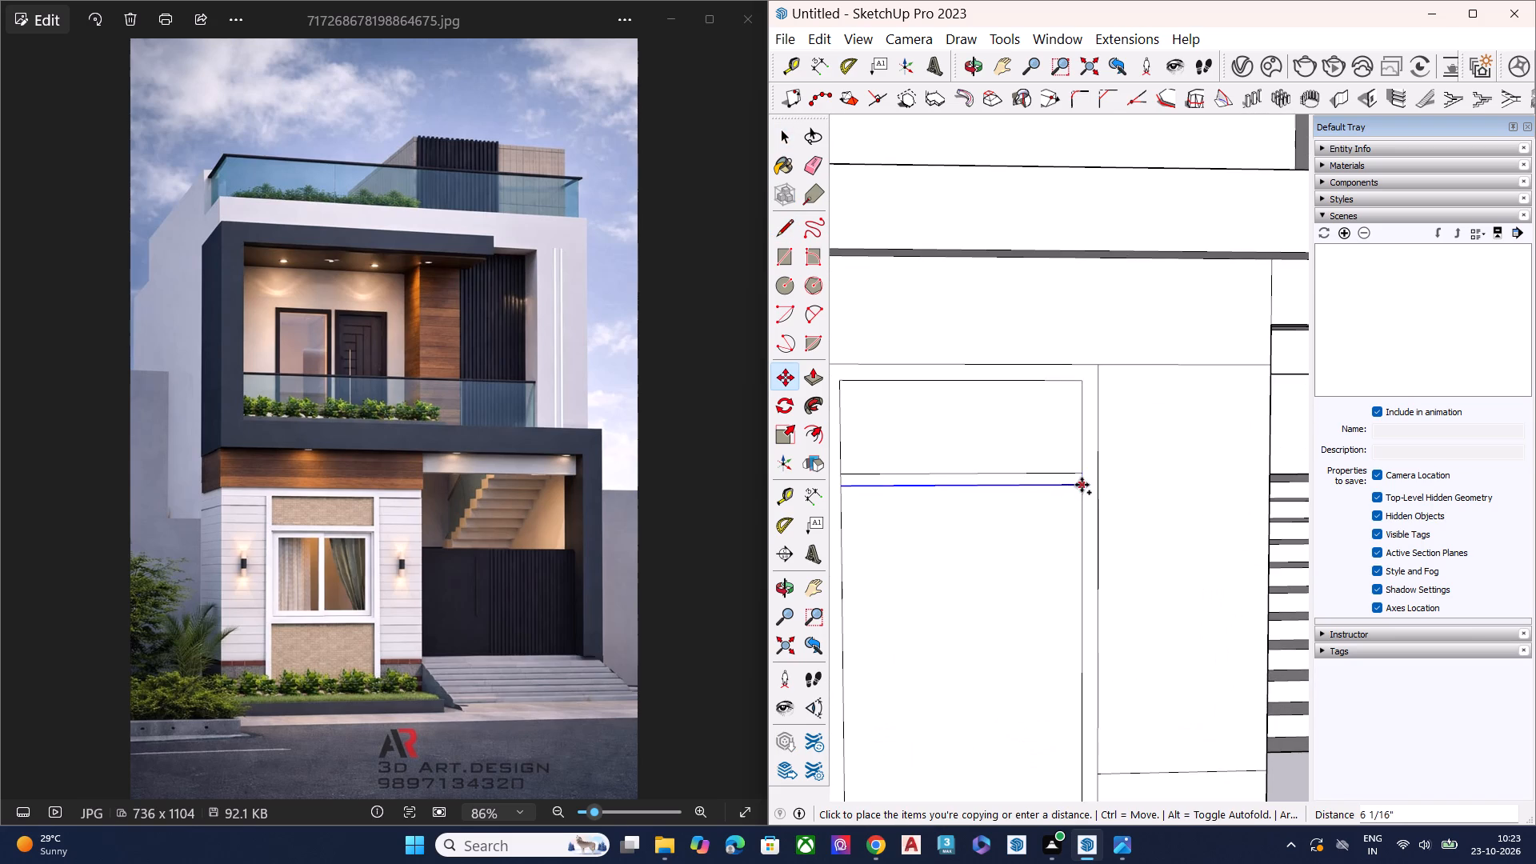
pyautogui.click(1082, 485)
pyautogui.press('space')
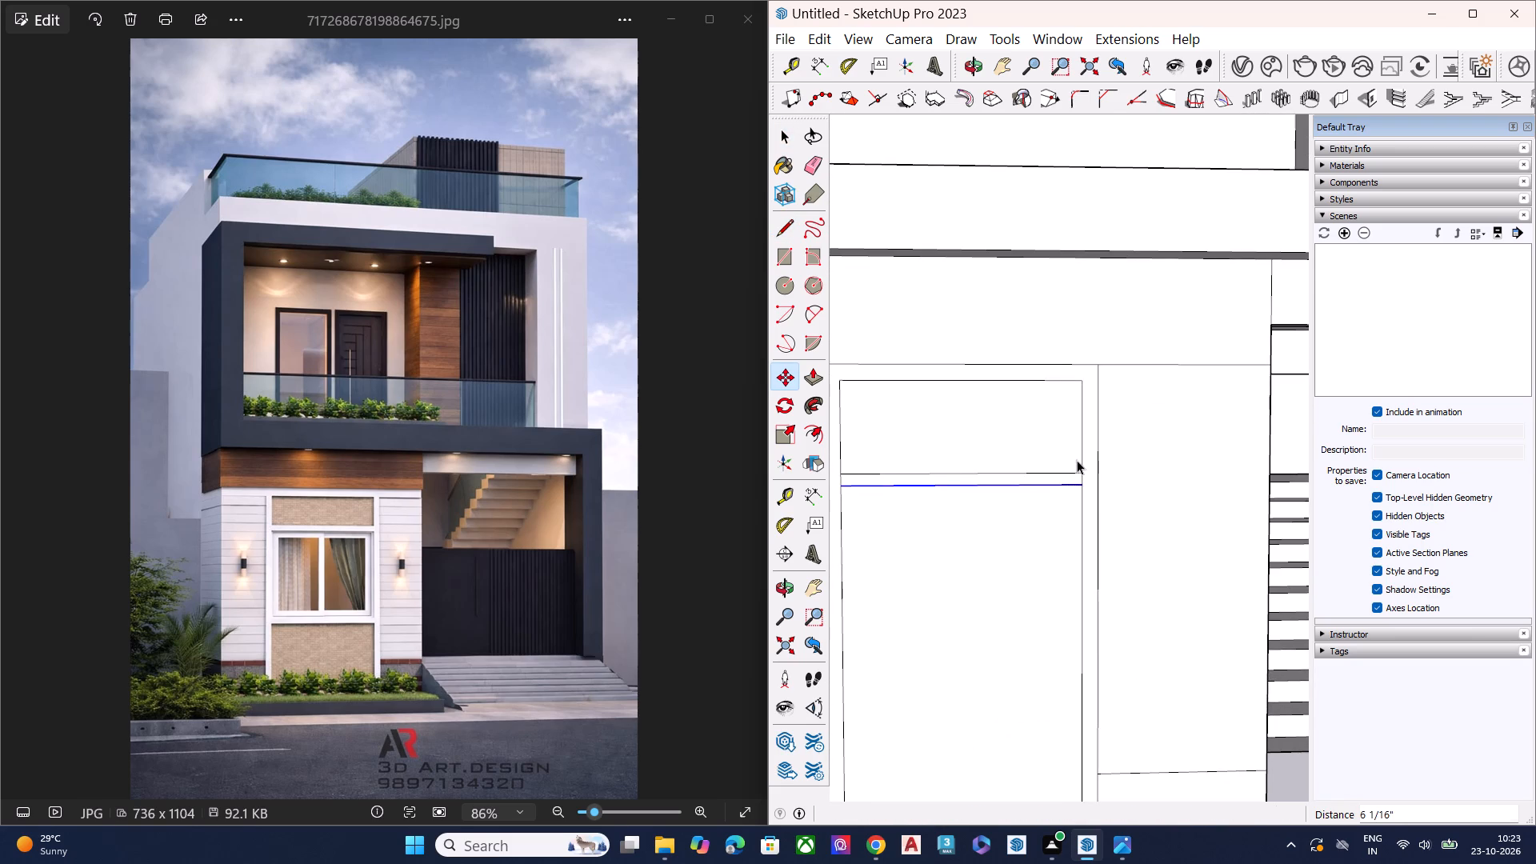
# Draw a horizontal line about 10' 3" long across the lower part of the inner panel, between its two vertical edges.
pyautogui.scroll(-1, 1077, 459)
pyautogui.scroll(1, 1077, 459)
pyautogui.scroll(-7, 1077, 459)
pyautogui.scroll(3, 968, 651)
pyautogui.press('l')
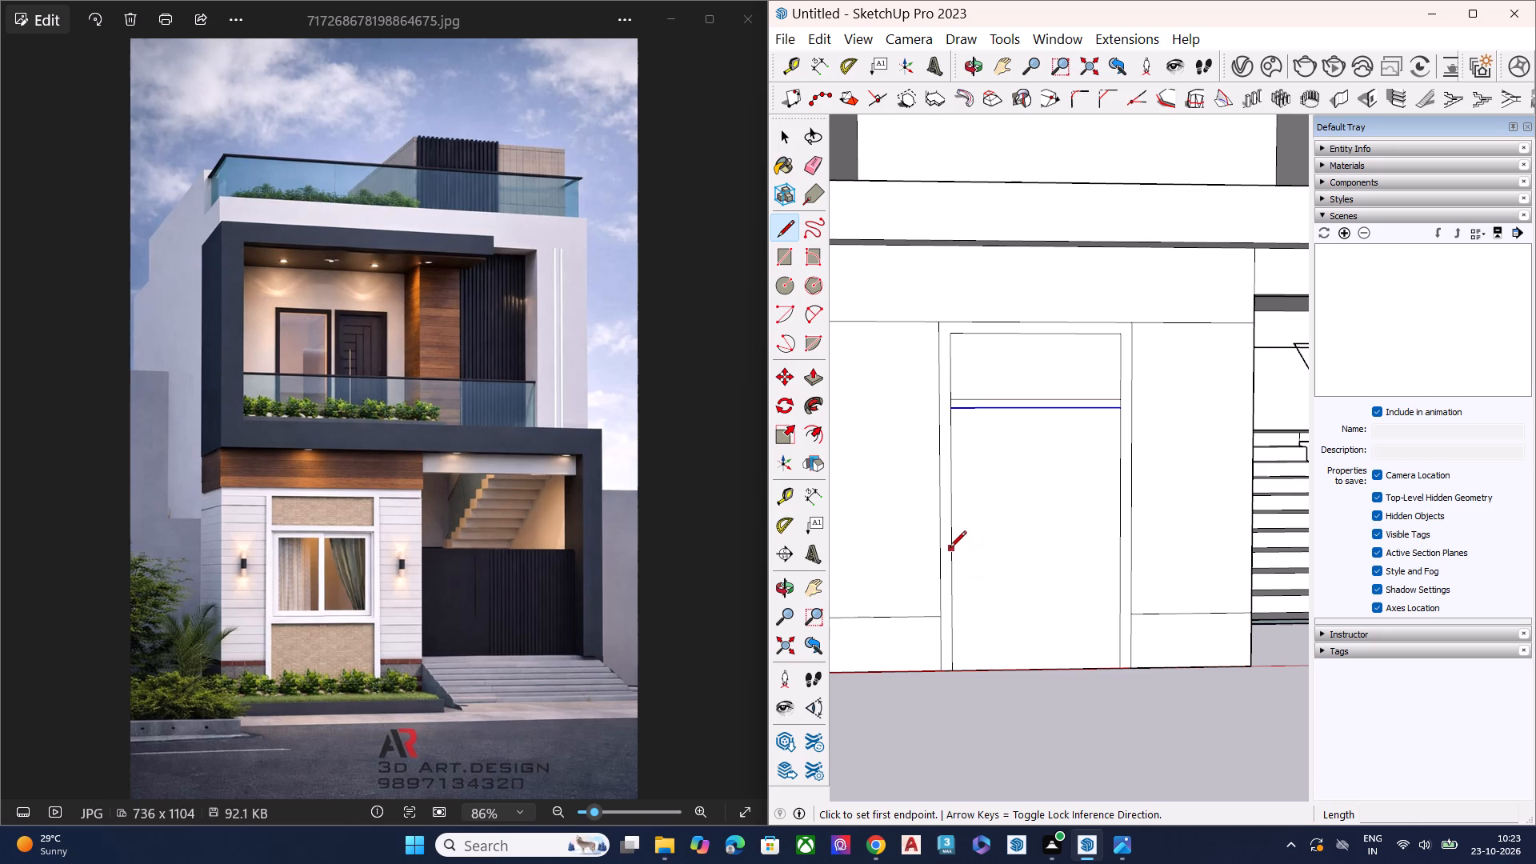
pyautogui.click(954, 554)
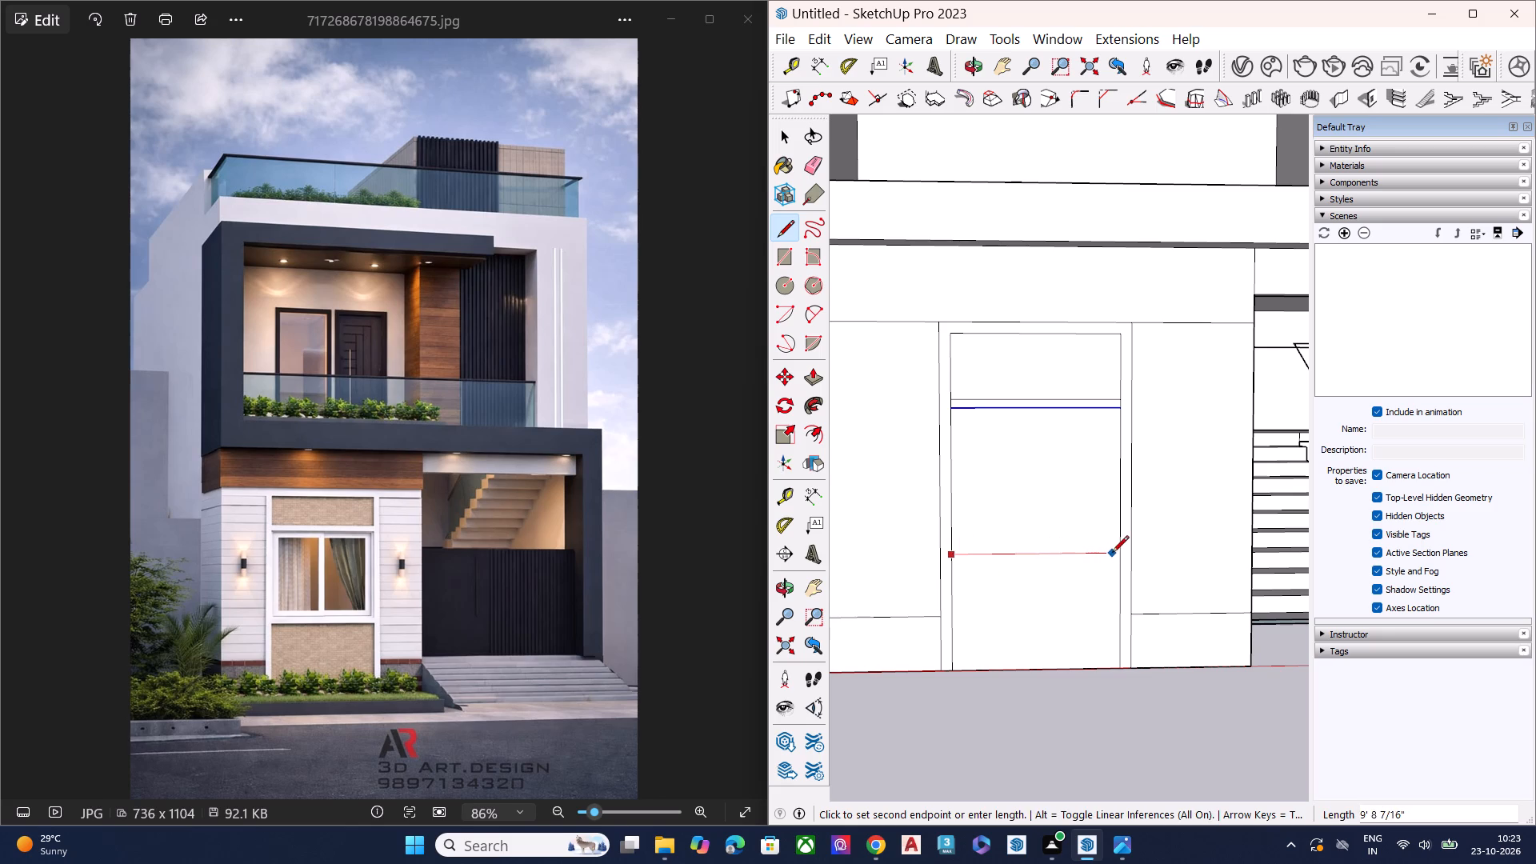
pyautogui.click(1117, 554)
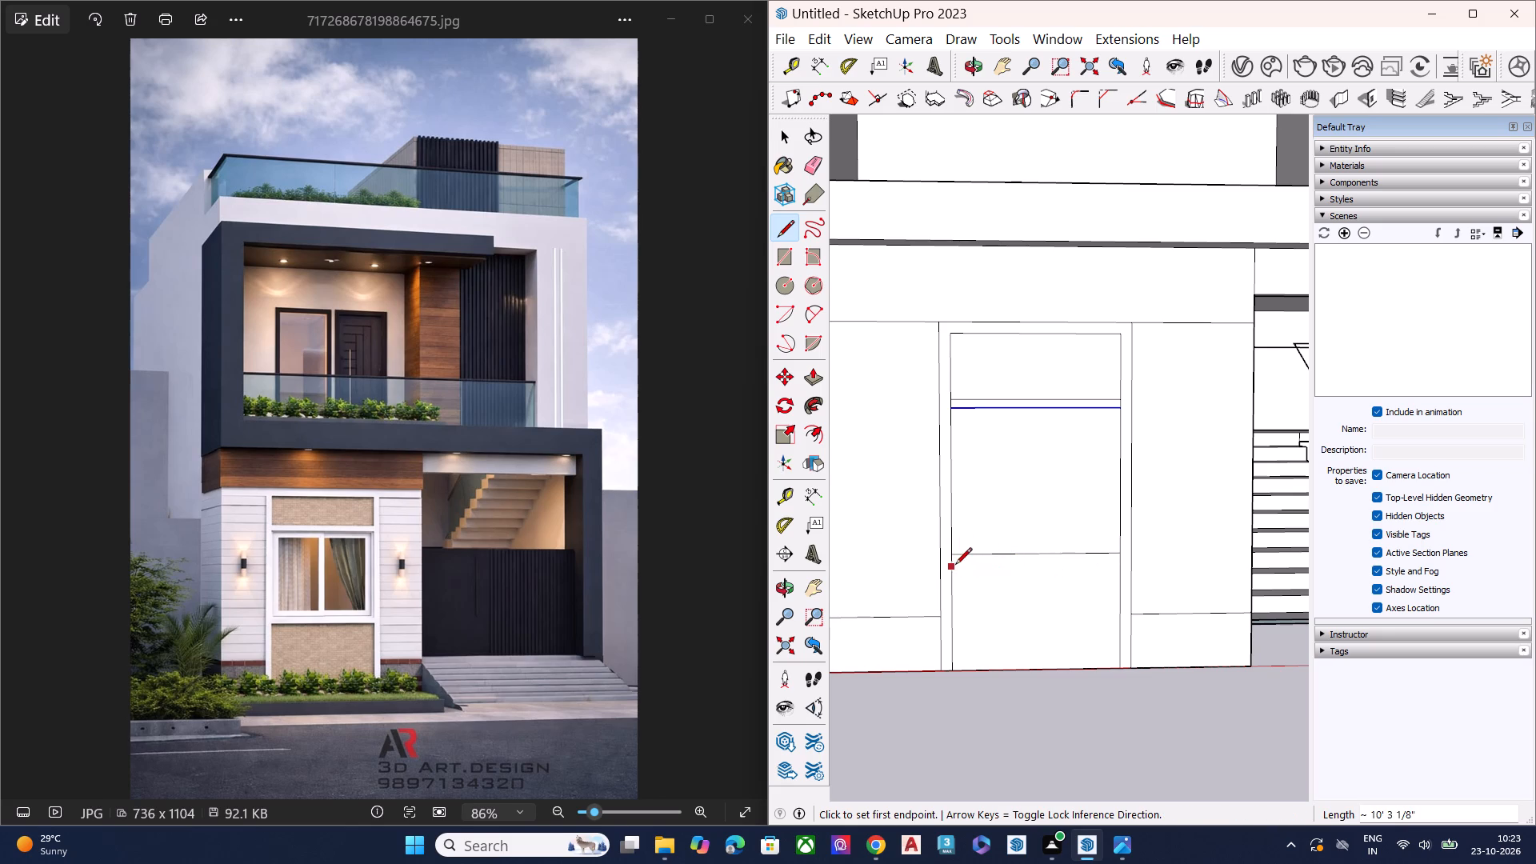
# Copy the lower horizontal line of the inner panel about 6 9/16" downward.
pyautogui.press('space')
pyautogui.click(983, 553)
pyautogui.press('m')
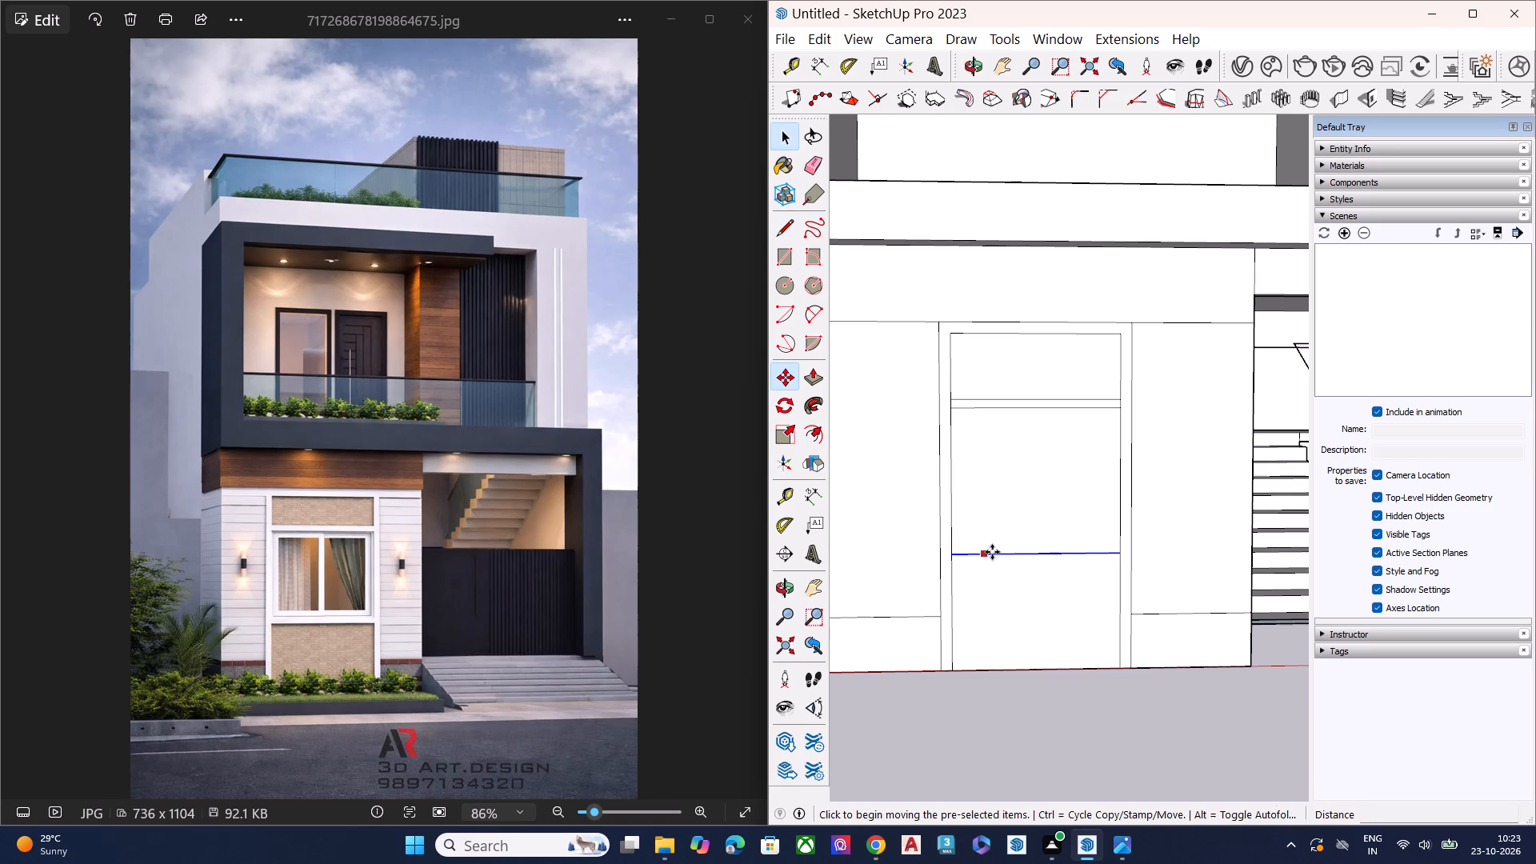
pyautogui.scroll(1, 1119, 560)
pyautogui.scroll(-1, 1119, 560)
pyautogui.scroll(2, 1119, 560)
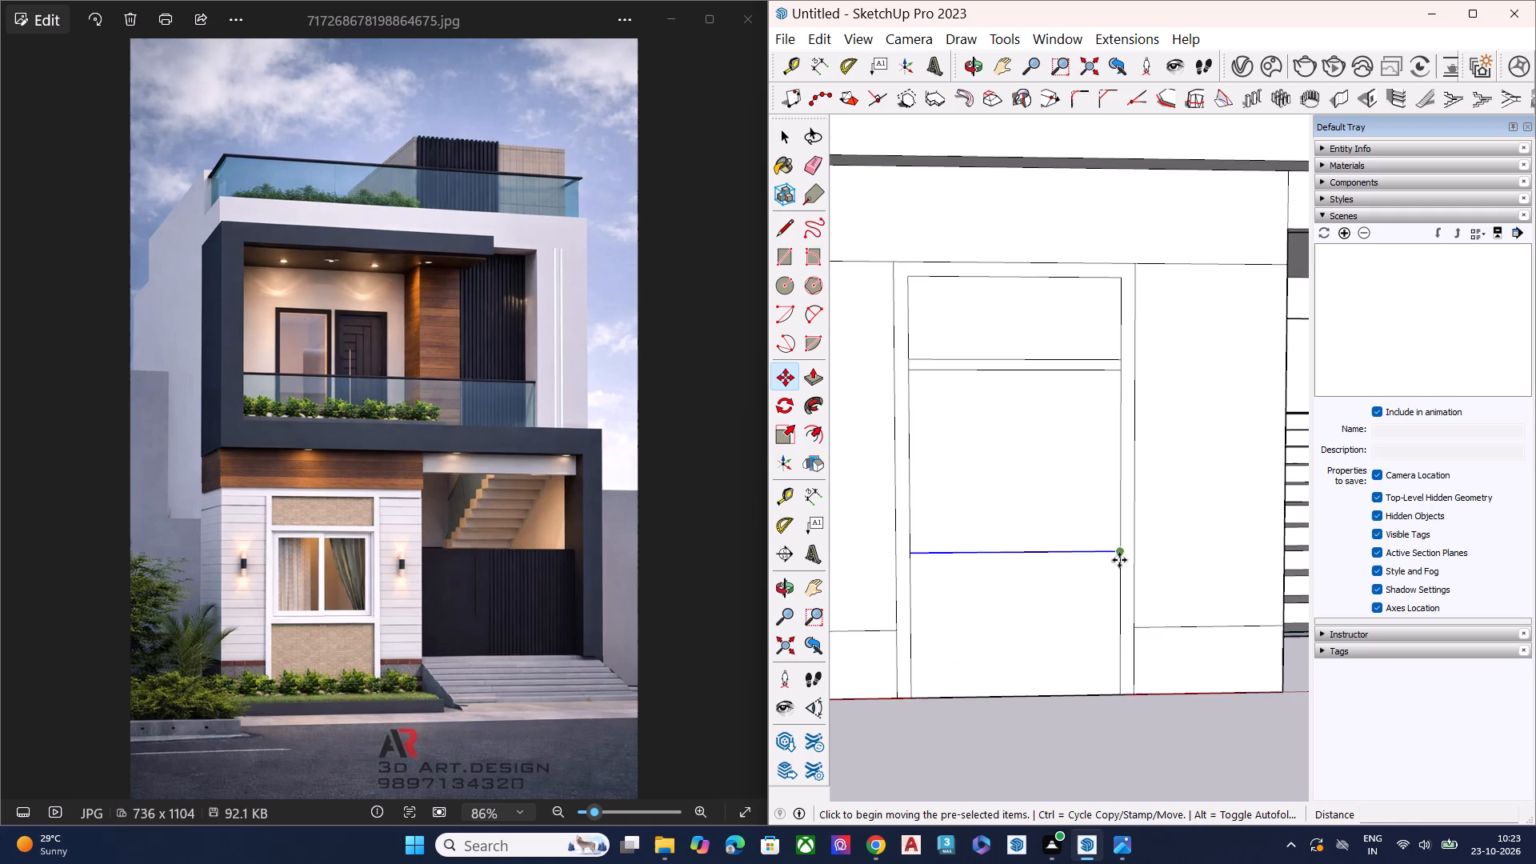
pyautogui.click(1120, 553)
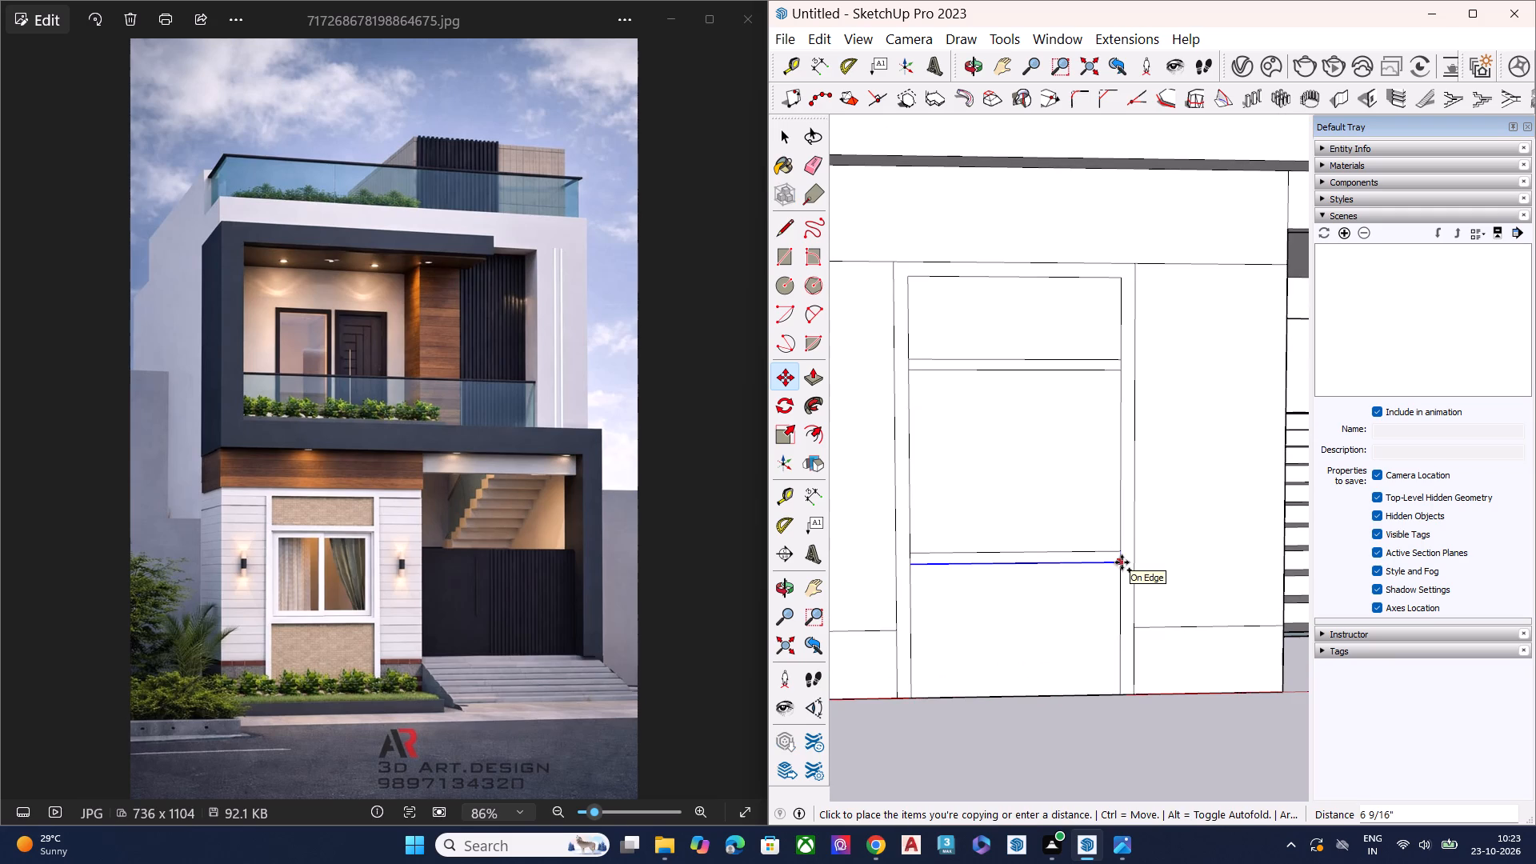
pyautogui.click(1122, 562)
pyautogui.press('space')
pyautogui.scroll(-3, 1086, 567)
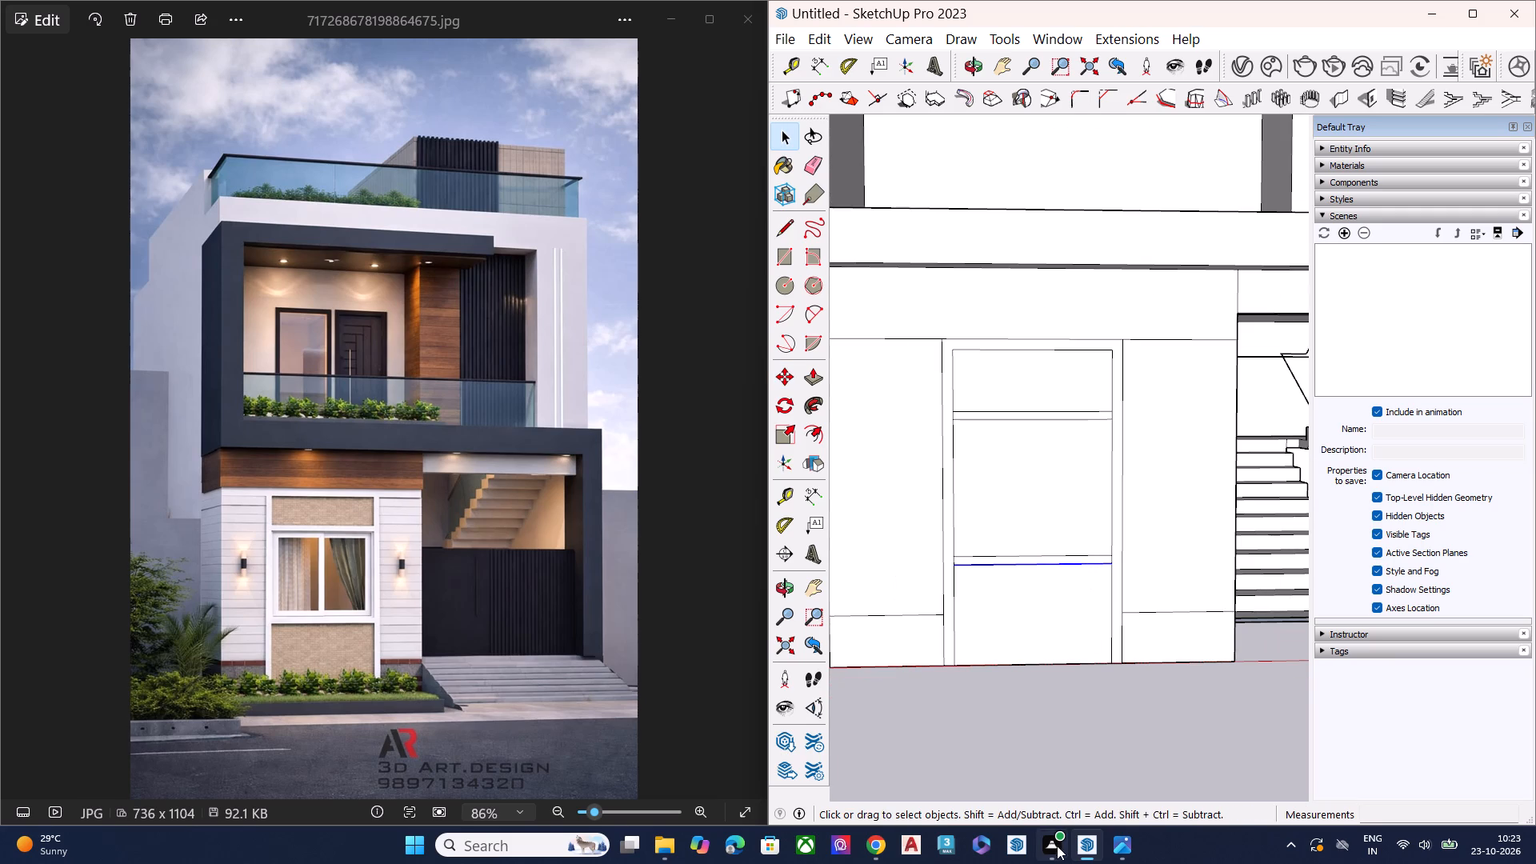
pyautogui.click(939, 725)
# Copy the low plinth line left of the framed panel, together with its continuation on the side wall, a few inches downward.
pyautogui.scroll(-2, 1061, 670)
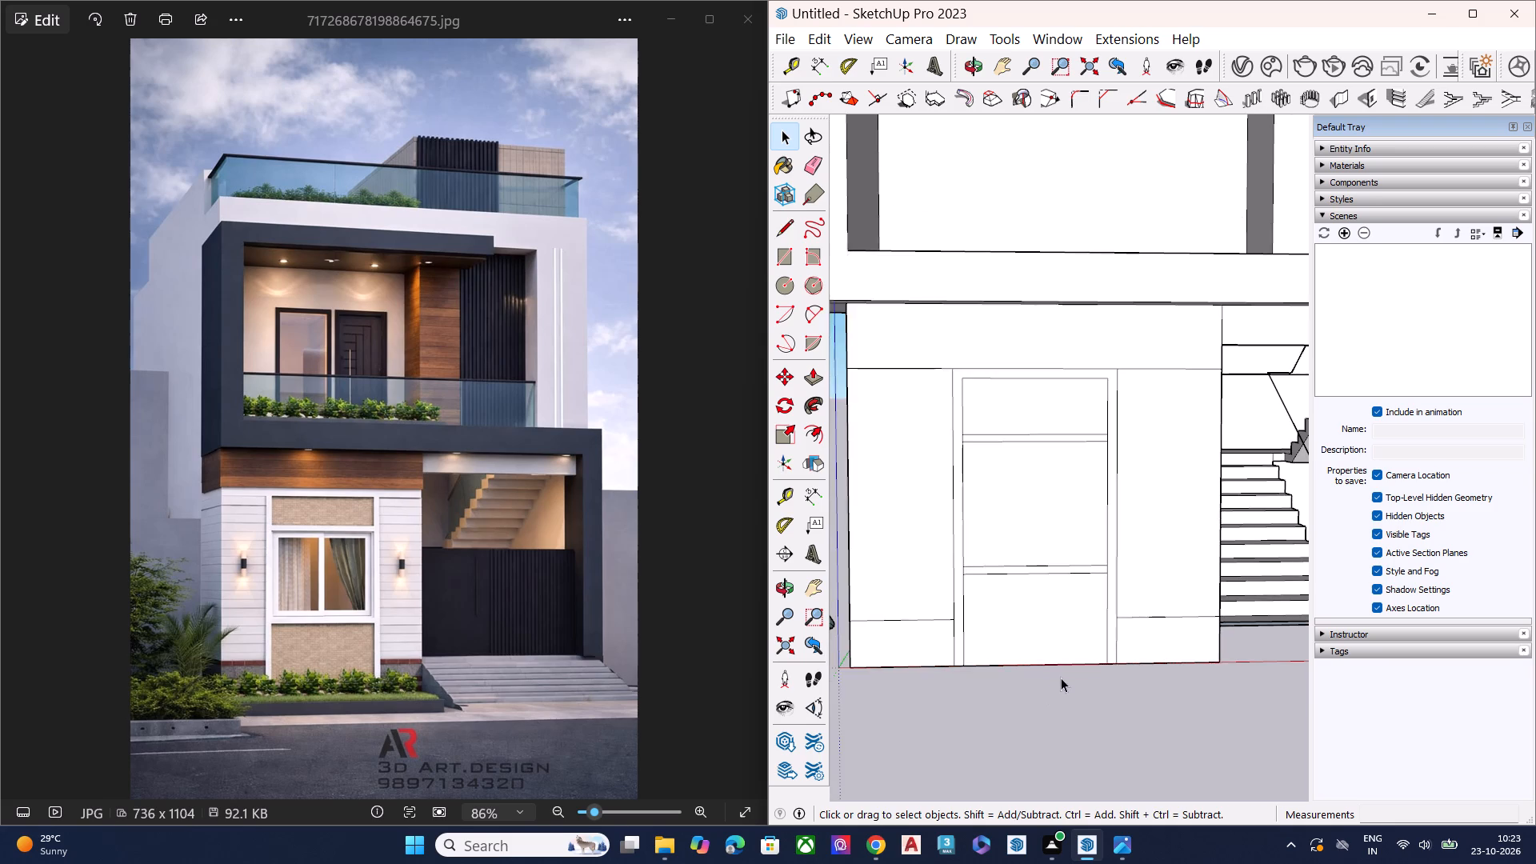
pyautogui.scroll(-5, 1061, 678)
pyautogui.moveTo(1102, 588); pyautogui.dragTo(1126, 726, button='middle')
pyautogui.scroll(7, 1257, 518)
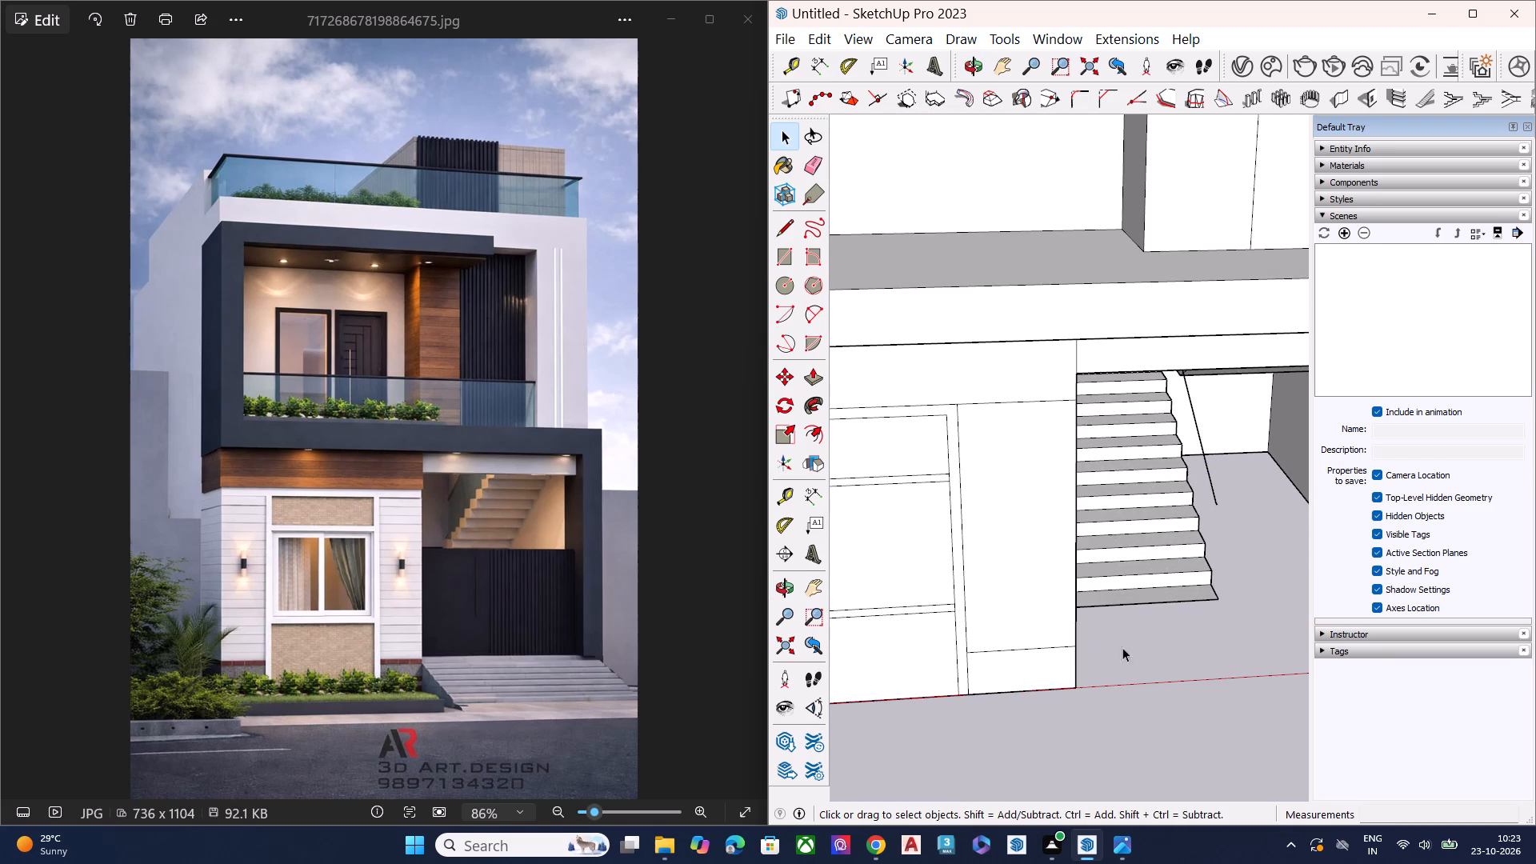
pyautogui.scroll(-7, 1180, 624)
pyautogui.moveTo(907, 653); pyautogui.dragTo(942, 474, button='middle')
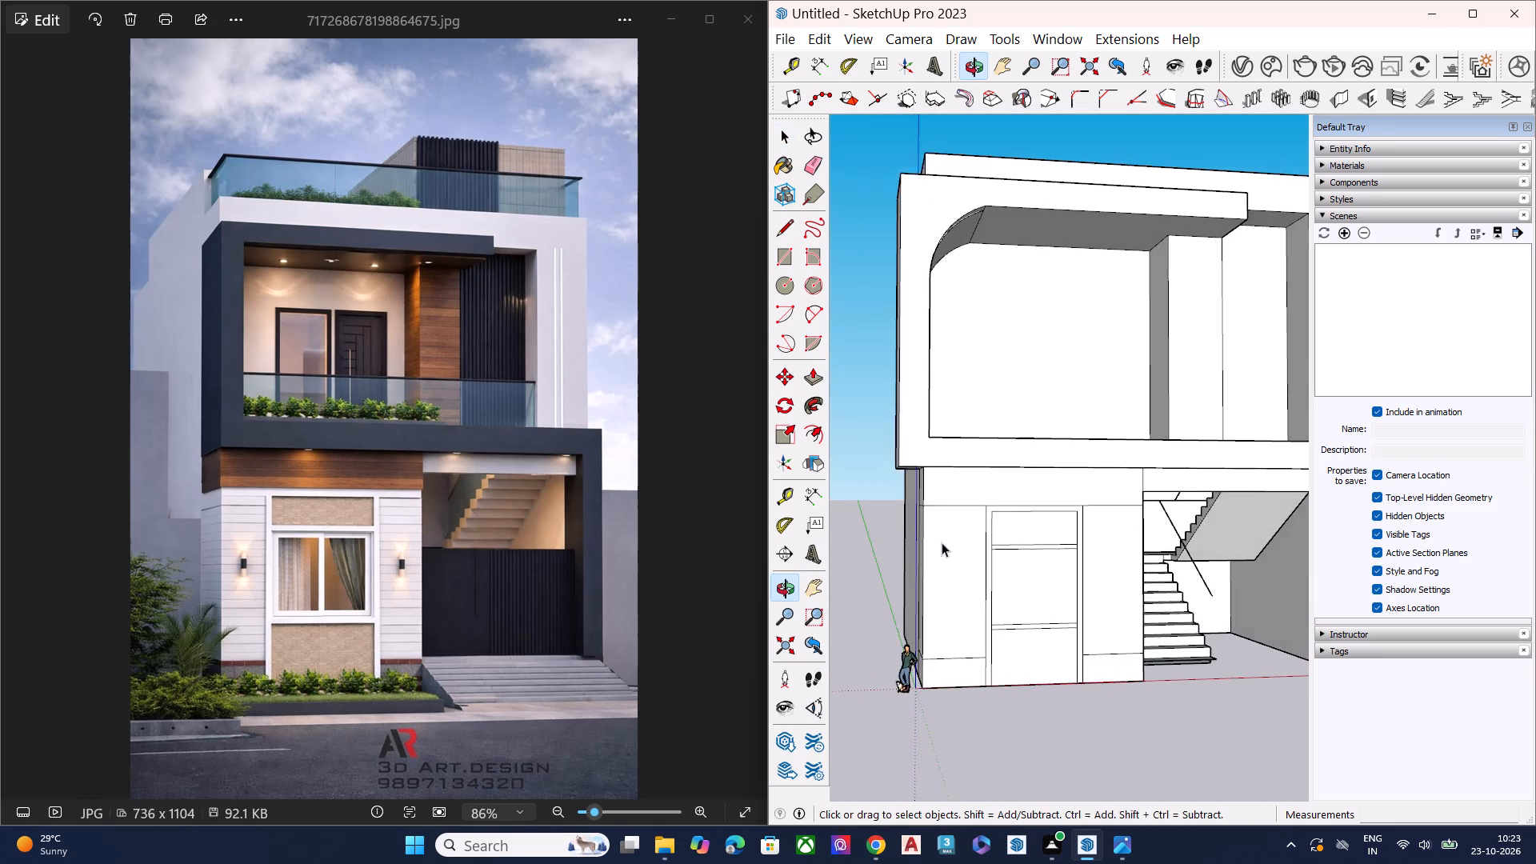
pyautogui.scroll(3, 977, 626)
pyautogui.scroll(-2, 988, 635)
pyautogui.scroll(2, 988, 637)
pyautogui.scroll(-1, 991, 648)
pyautogui.scroll(1, 994, 658)
pyautogui.scroll(-1, 901, 692)
pyautogui.scroll(7, 900, 691)
pyautogui.scroll(-2, 898, 688)
pyautogui.scroll(3, 898, 688)
pyautogui.moveTo(902, 651); pyautogui.dragTo(942, 611, button='middle')
pyautogui.scroll(5, 910, 634)
pyautogui.scroll(-1, 897, 647)
pyautogui.scroll(3, 896, 650)
pyautogui.click(925, 653)
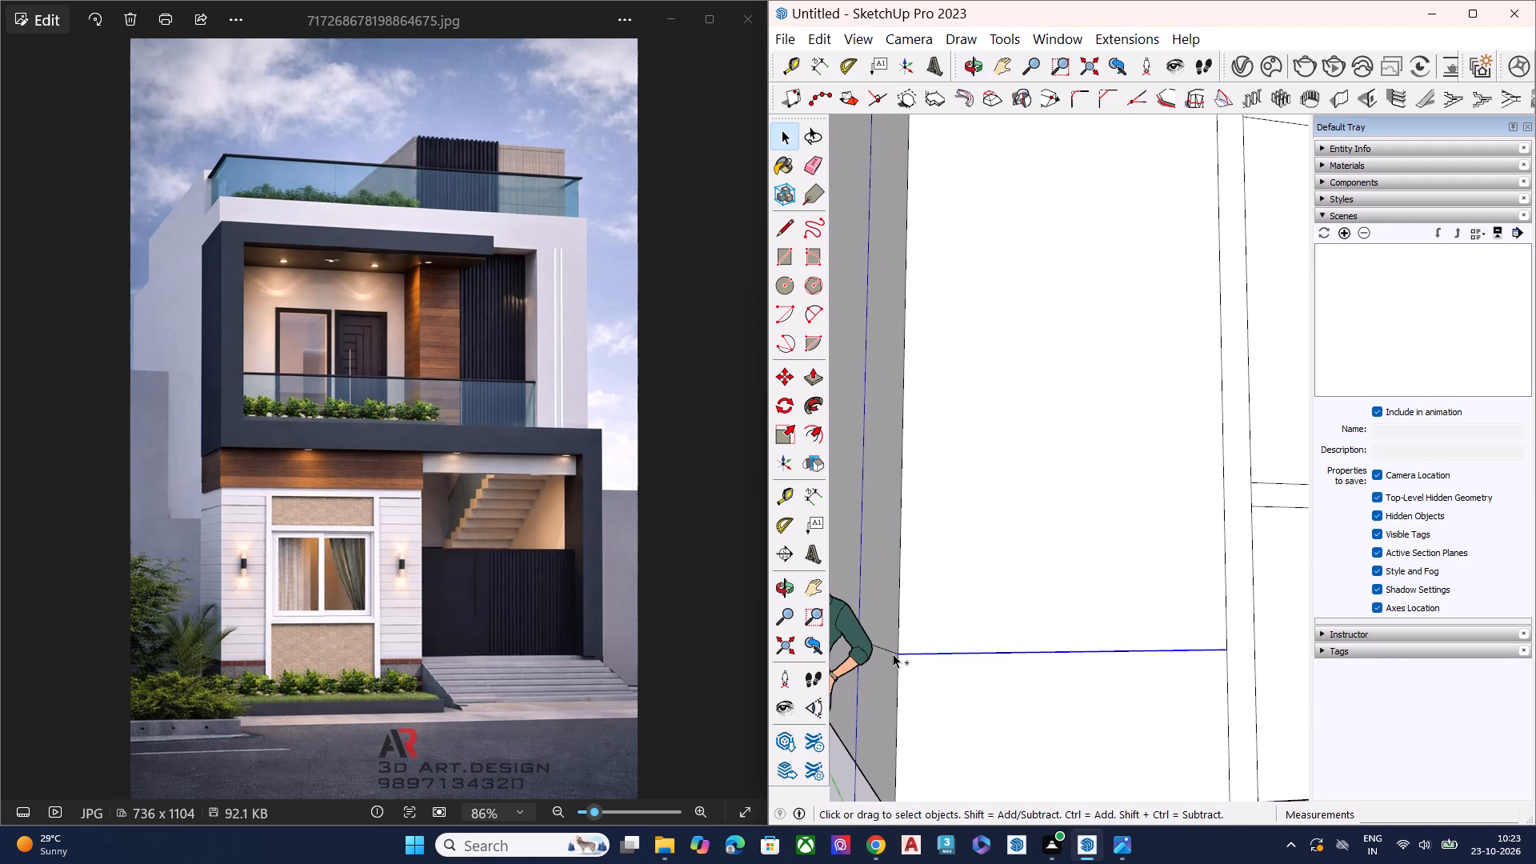
pyautogui.keyDown('ctrl'); pyautogui.click(893, 654); pyautogui.keyUp('ctrl')
pyautogui.press('m')
pyautogui.click(898, 658)
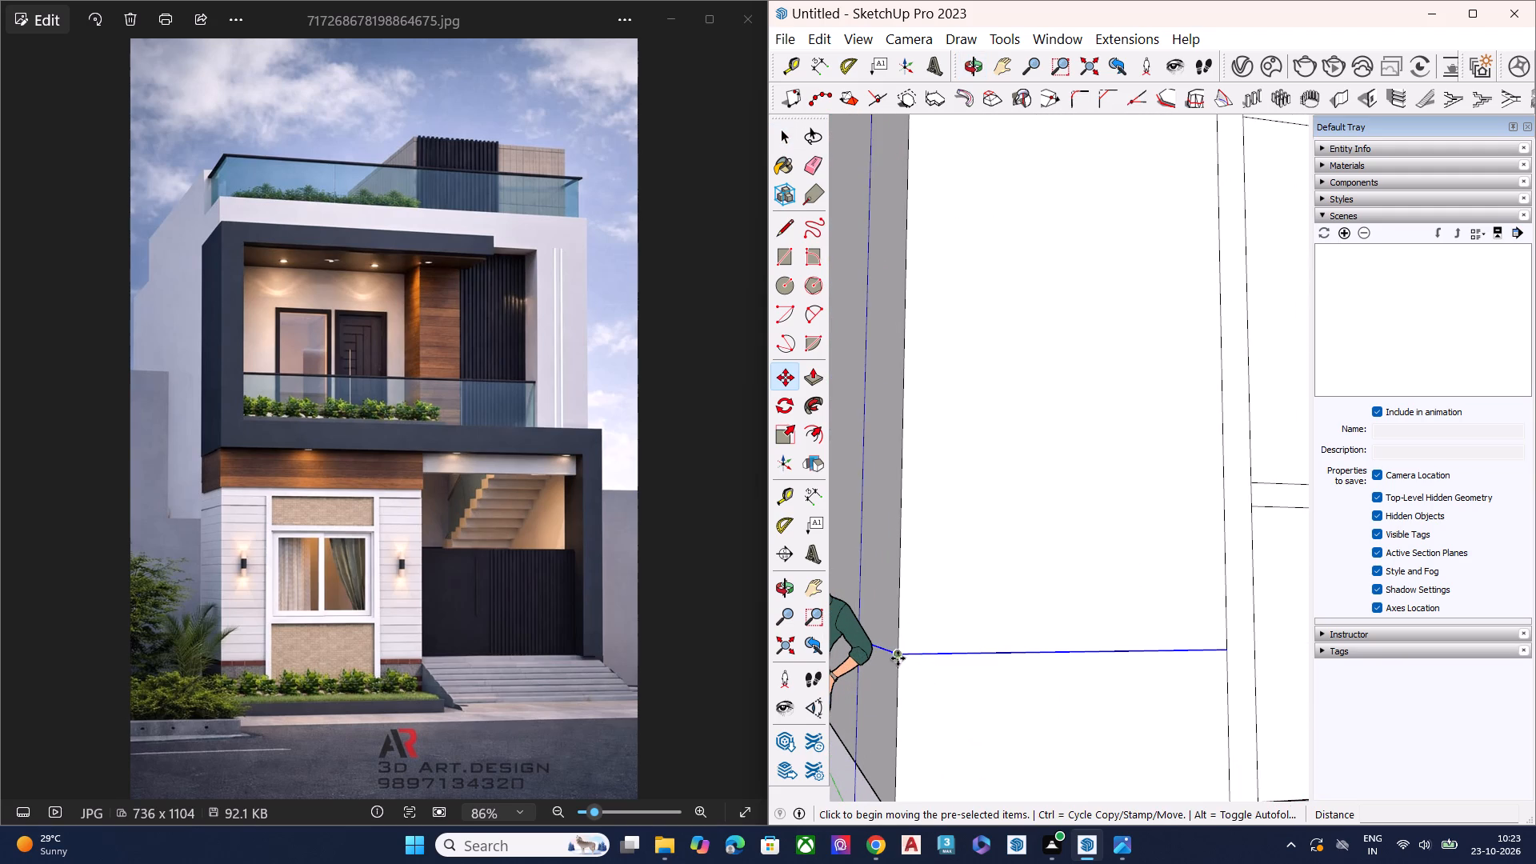
pyautogui.click(899, 678)
pyautogui.press('space')
pyautogui.scroll(-2, 931, 578)
pyautogui.scroll(1, 931, 578)
pyautogui.scroll(-3, 931, 578)
pyautogui.scroll(1, 931, 578)
pyautogui.scroll(-2, 932, 578)
pyautogui.moveTo(1076, 654); pyautogui.dragTo(910, 656, button='middle')
pyautogui.scroll(1, 903, 657)
pyautogui.scroll(-1, 956, 645)
pyautogui.scroll(1, 956, 646)
pyautogui.scroll(-5, 956, 654)
pyautogui.click(914, 782)
# Copy the low plinth line between the framed panel and the stair opening a few inches downward.
pyautogui.scroll(-7, 982, 595)
pyautogui.scroll(2, 852, 606)
pyautogui.scroll(-1, 841, 598)
pyautogui.scroll(1, 841, 598)
pyautogui.scroll(-1, 839, 601)
pyautogui.scroll(4, 838, 608)
pyautogui.scroll(-3, 844, 620)
pyautogui.moveTo(1139, 650); pyautogui.dragTo(1111, 805, button='middle')
pyautogui.scroll(6, 1145, 766)
pyautogui.scroll(-1, 1266, 686)
pyautogui.scroll(3, 1266, 684)
pyautogui.scroll(7, 1198, 593)
pyautogui.scroll(-1, 1202, 589)
pyautogui.click(1207, 578)
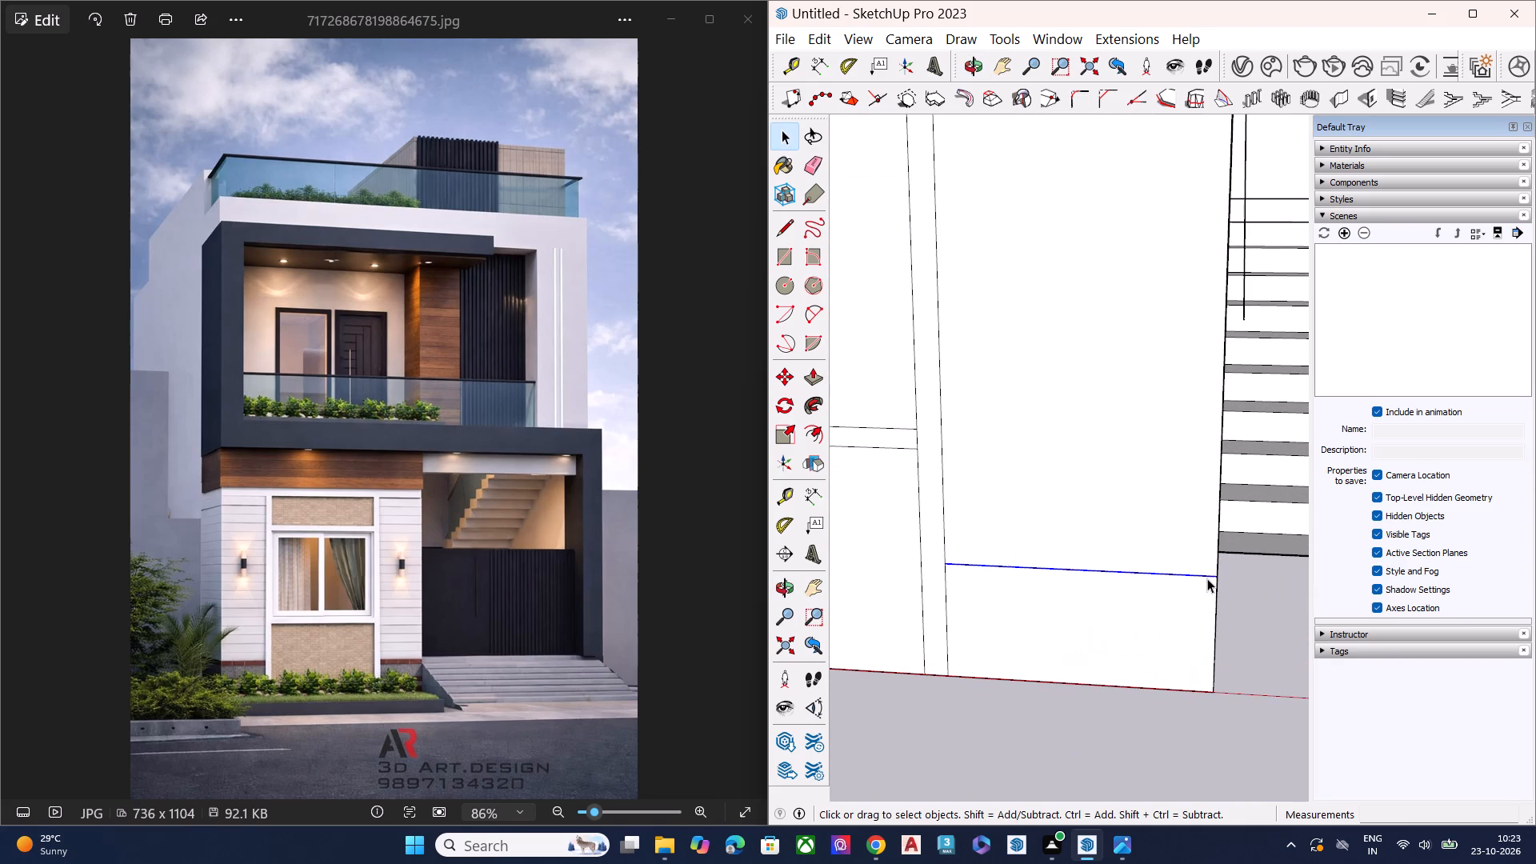
pyautogui.press('m')
pyautogui.click(1216, 578)
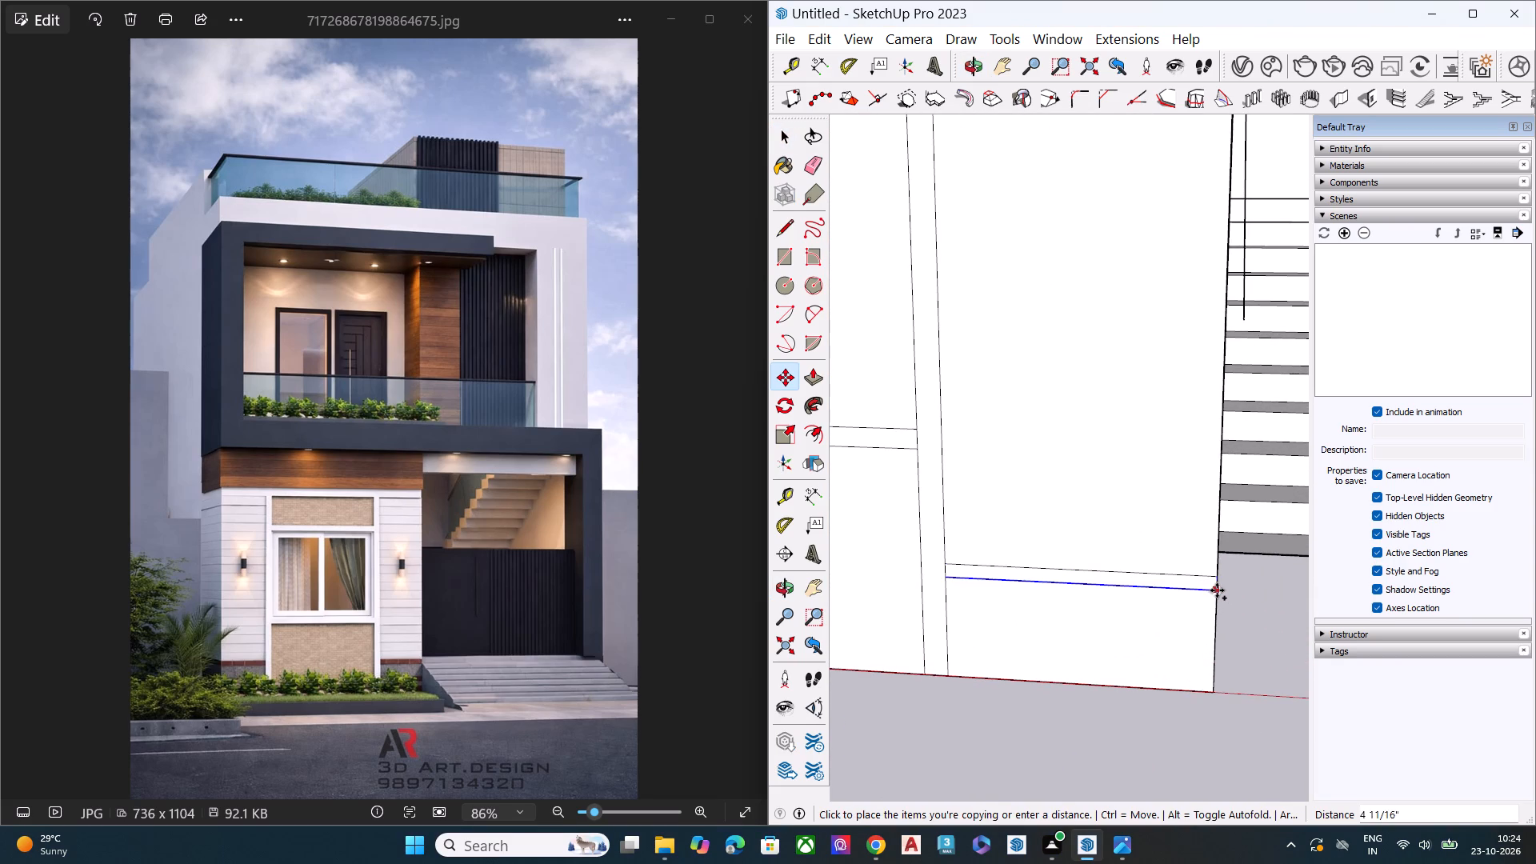
pyautogui.click(1217, 595)
pyautogui.press('space')
pyautogui.click(1150, 709)
# Pull the front face of the beam above the stair opening outward by about 5 7/16".
pyautogui.scroll(-7, 1051, 632)
pyautogui.moveTo(1077, 696); pyautogui.dragTo(1071, 681, button='middle')
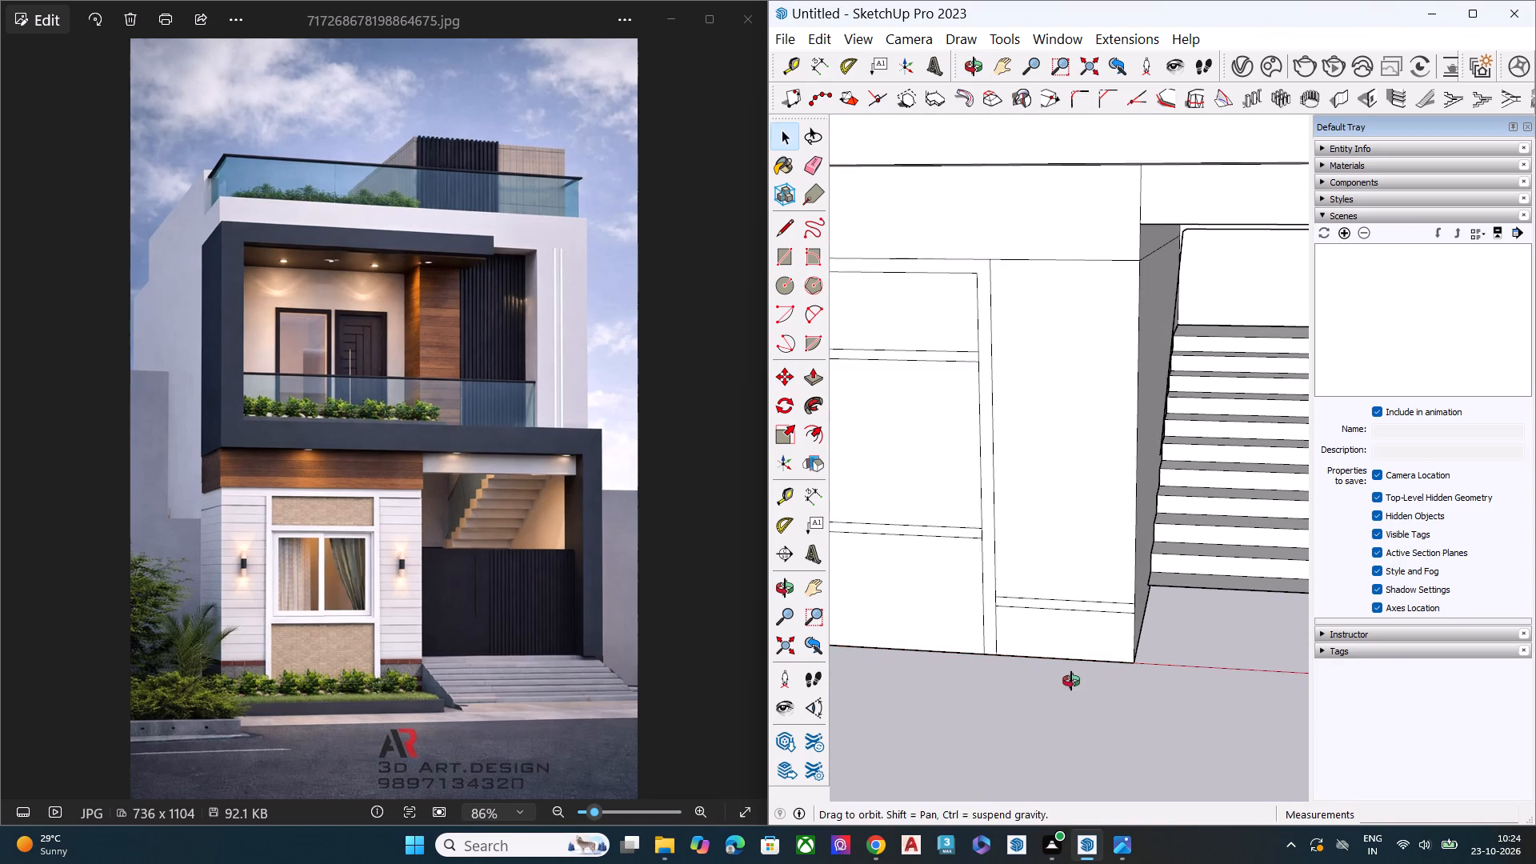
pyautogui.moveTo(1071, 681); pyautogui.dragTo(1085, 649, button='middle')
pyautogui.scroll(-6, 1051, 633)
pyautogui.scroll(1, 1047, 646)
pyautogui.scroll(-2, 1047, 646)
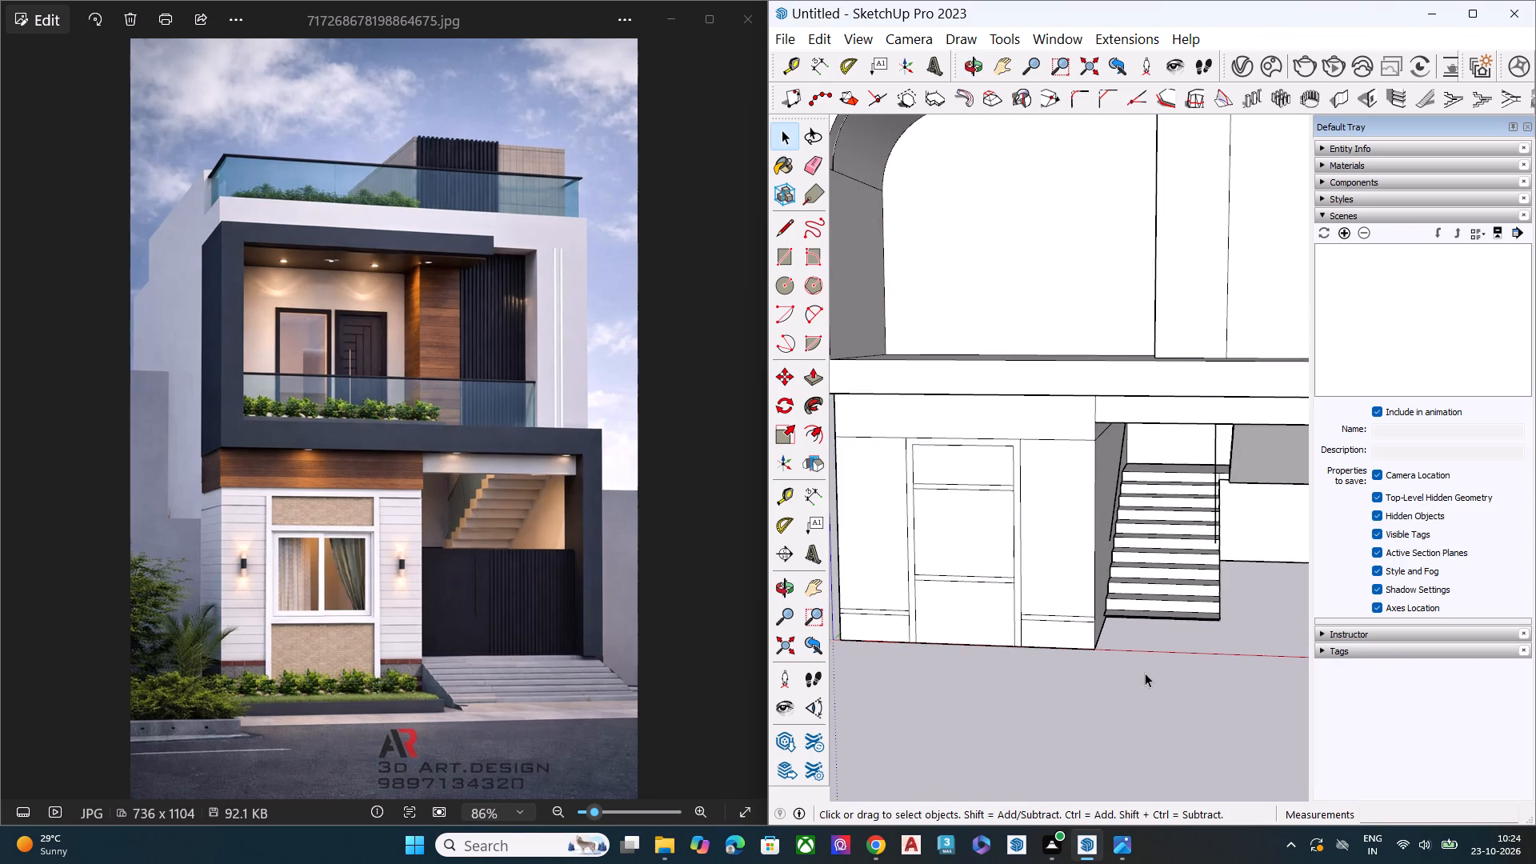
pyautogui.moveTo(1145, 673); pyautogui.dragTo(1430, 734, button='middle')
pyautogui.scroll(-8, 946, 648)
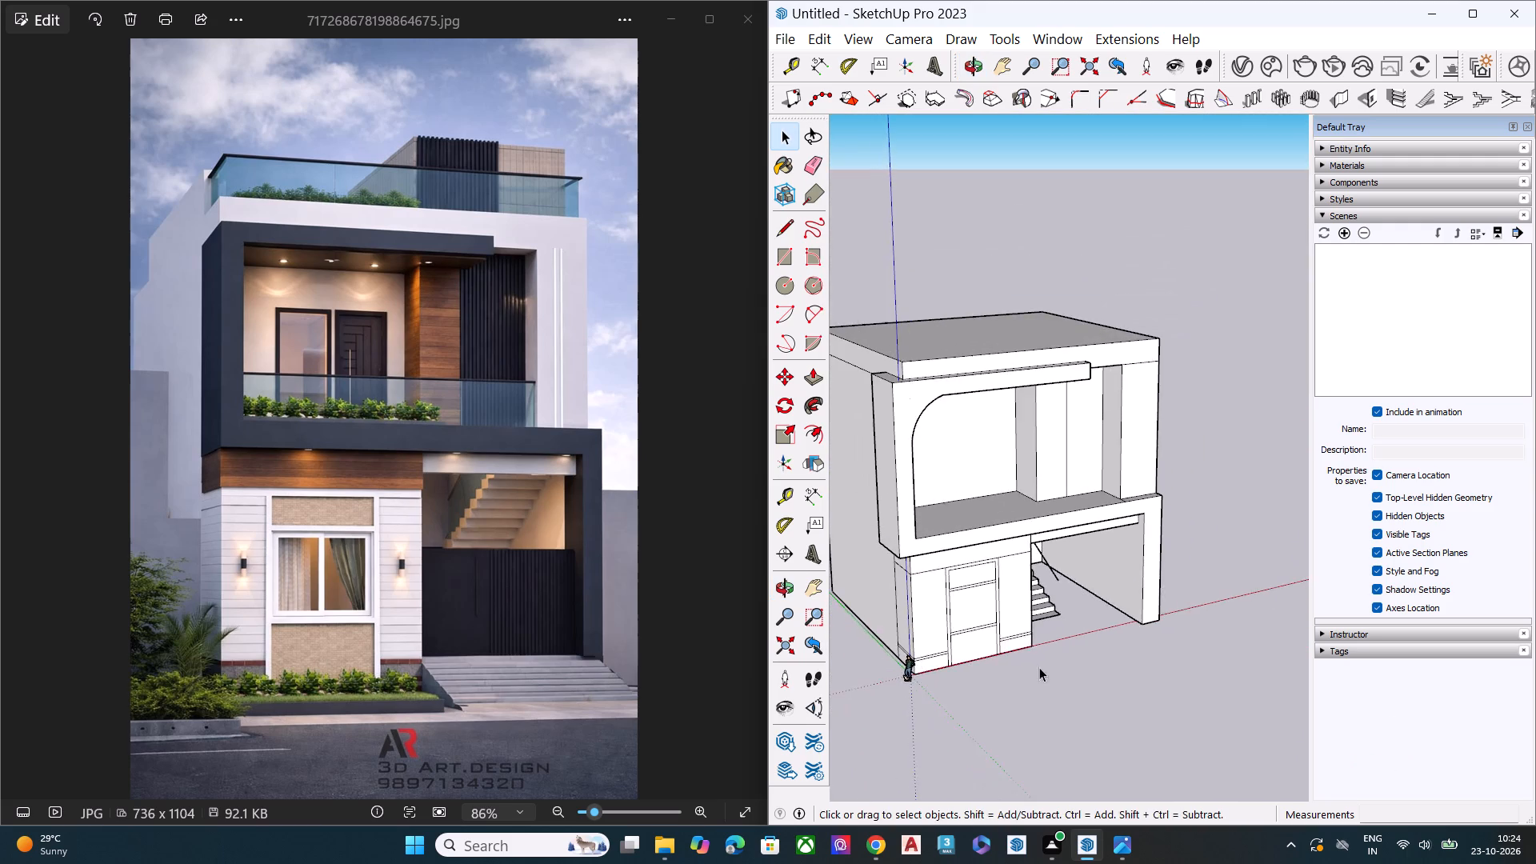
pyautogui.moveTo(1105, 636); pyautogui.dragTo(1238, 463, button='middle')
pyautogui.moveTo(1127, 572); pyautogui.dragTo(1185, 487, button='middle')
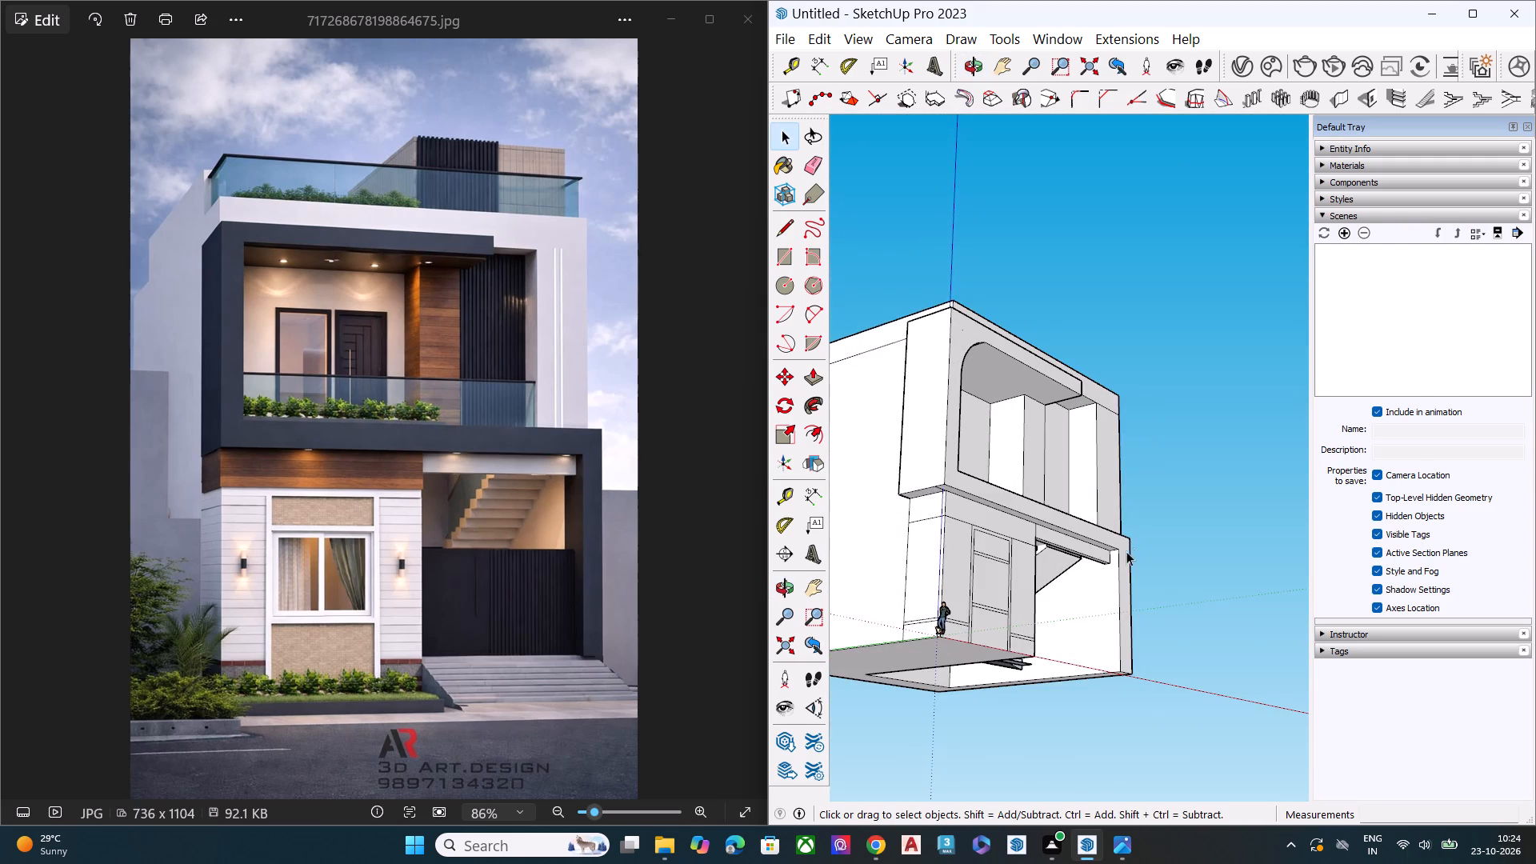
pyautogui.scroll(6, 1089, 563)
pyautogui.scroll(-1, 1090, 571)
pyautogui.scroll(1, 1091, 571)
pyautogui.moveTo(1105, 602); pyautogui.dragTo(1190, 550, button='middle')
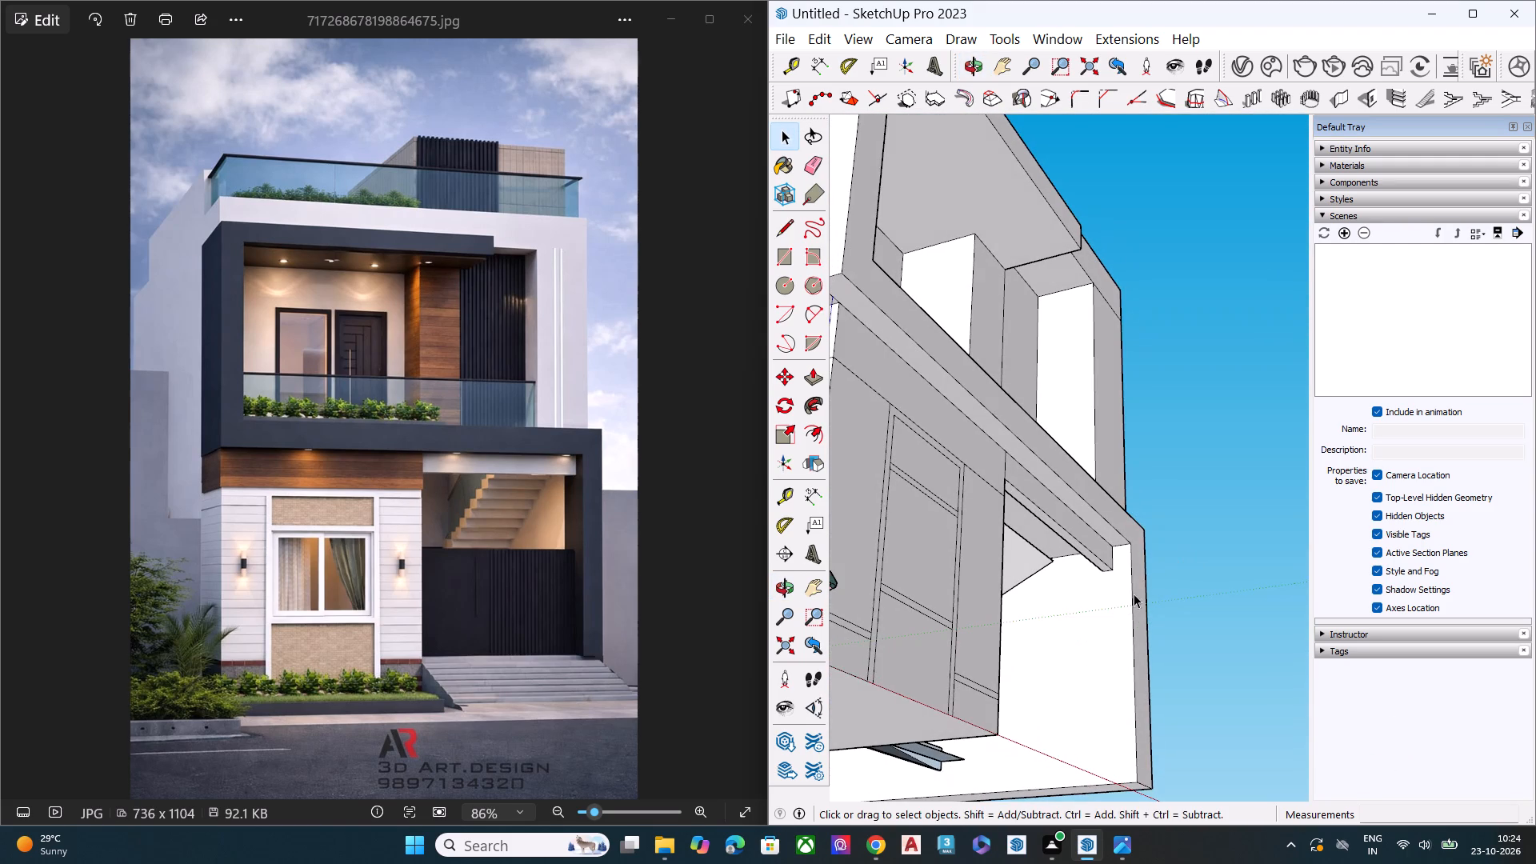
pyautogui.moveTo(1134, 594); pyautogui.dragTo(1189, 559, button='middle')
pyautogui.scroll(7, 1039, 602)
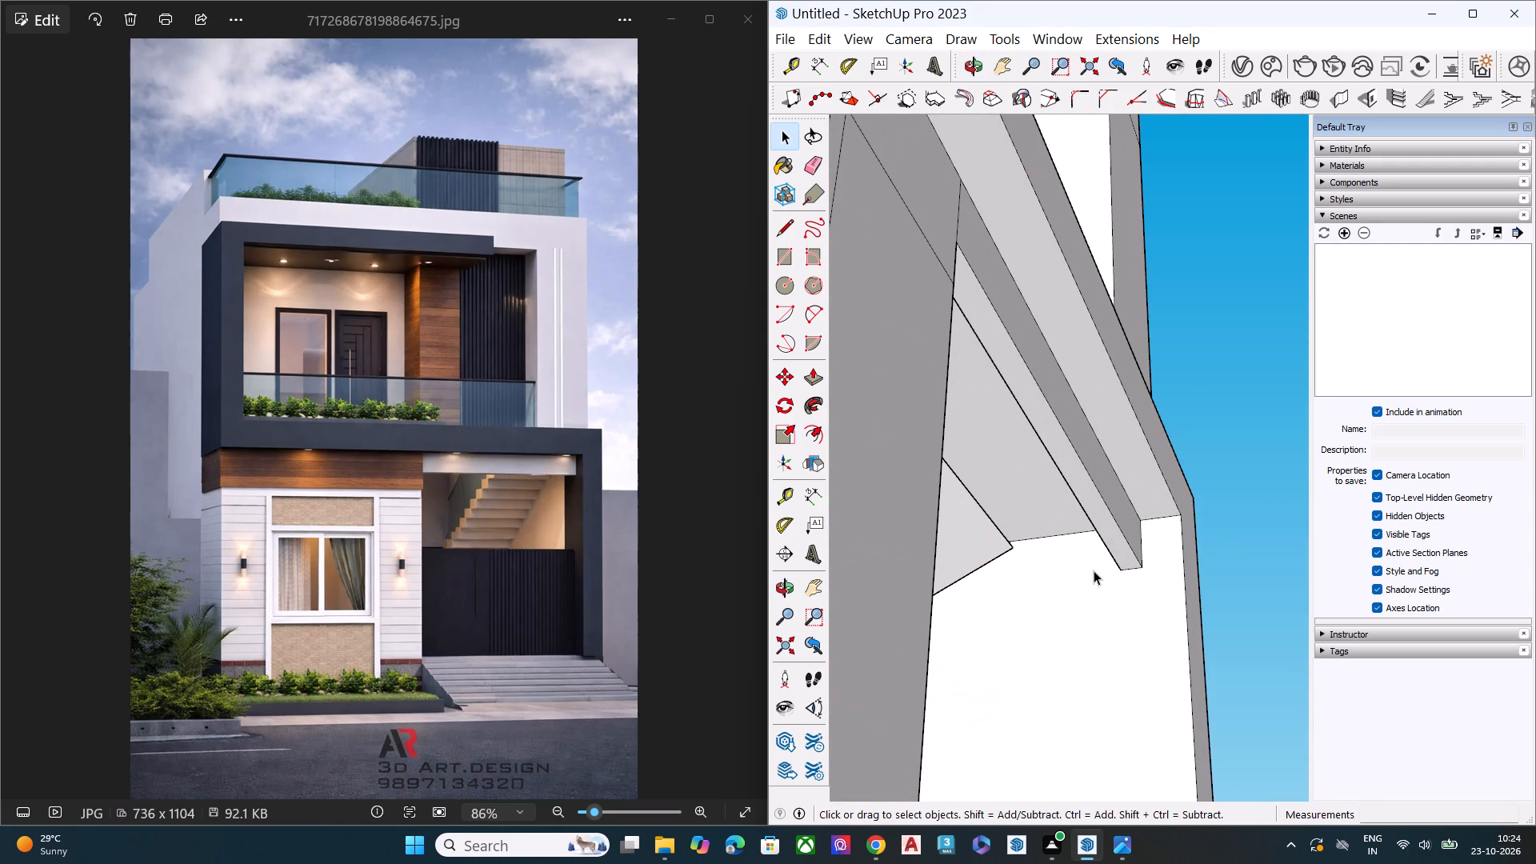
pyautogui.moveTo(1101, 564); pyautogui.dragTo(1171, 526, button='middle')
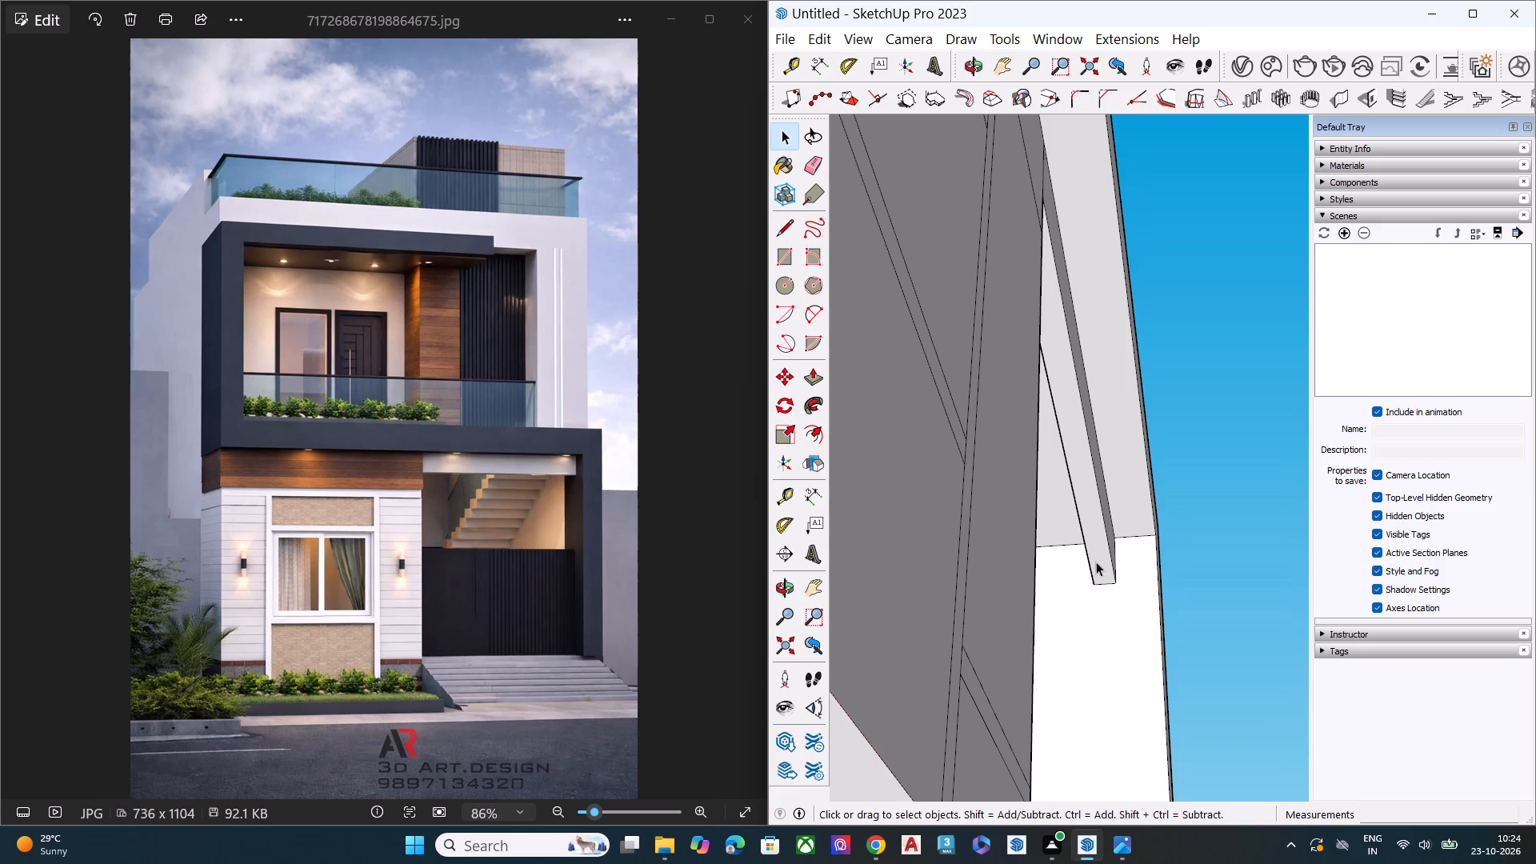
pyautogui.scroll(5, 1101, 534)
pyautogui.click(1118, 542)
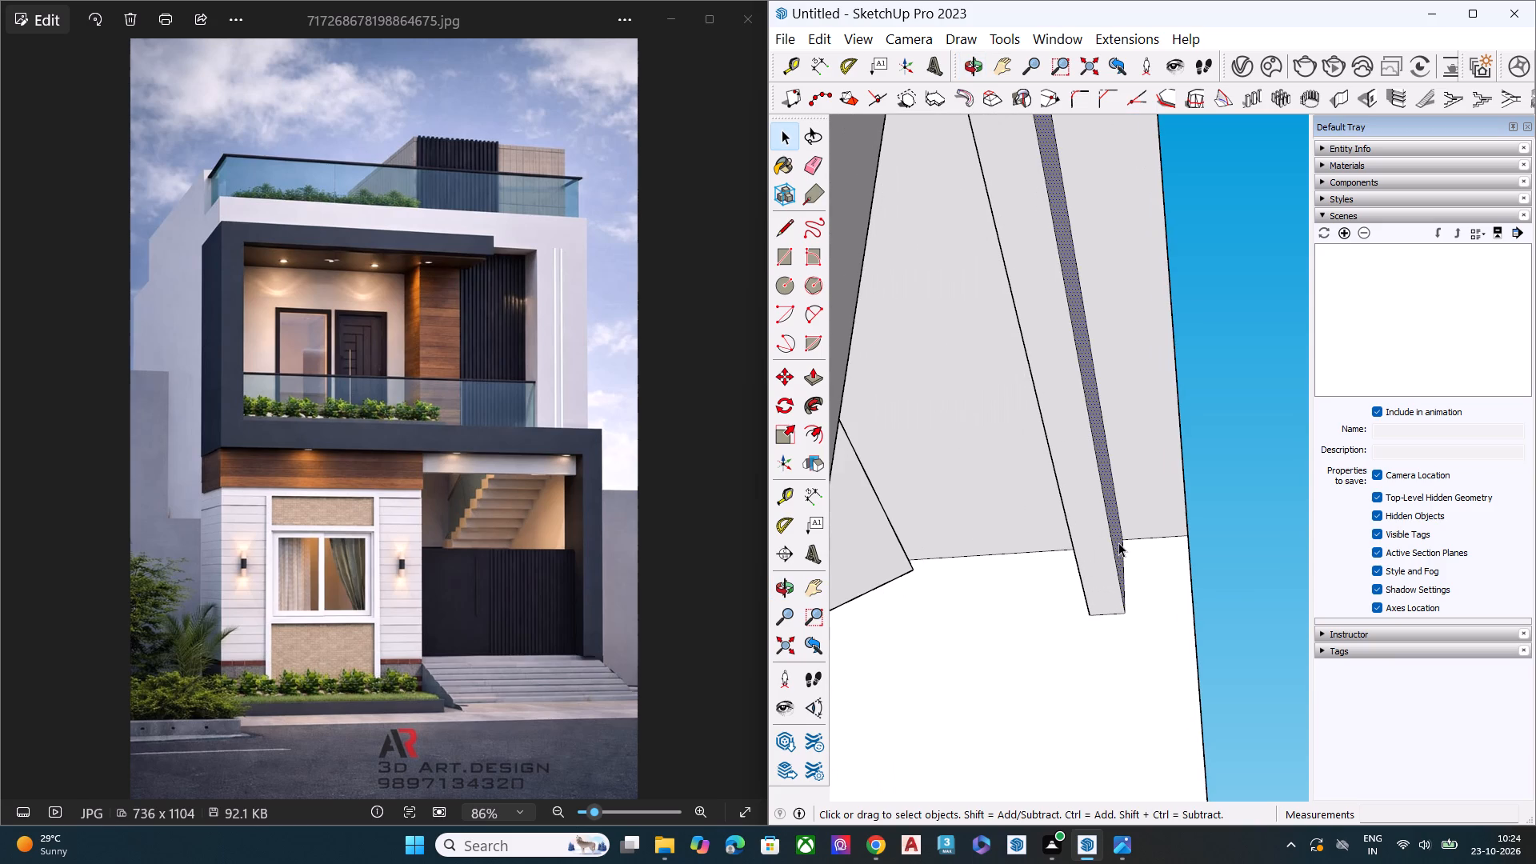
pyautogui.press('p')
pyautogui.click(1118, 542)
pyautogui.press('space')
pyautogui.click(1129, 549)
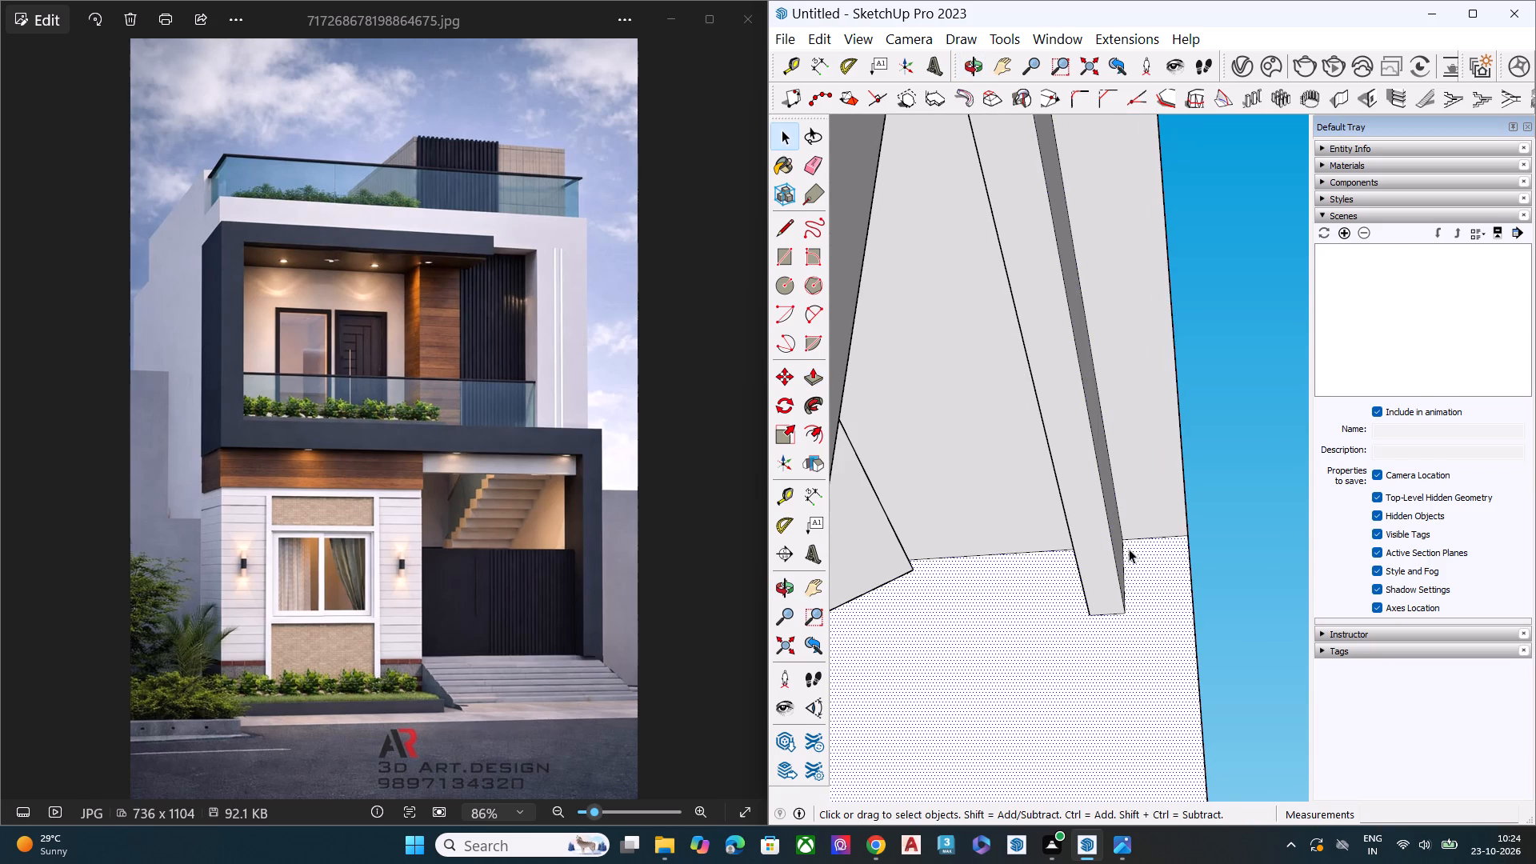
pyautogui.click(1120, 529)
pyautogui.click(1119, 539)
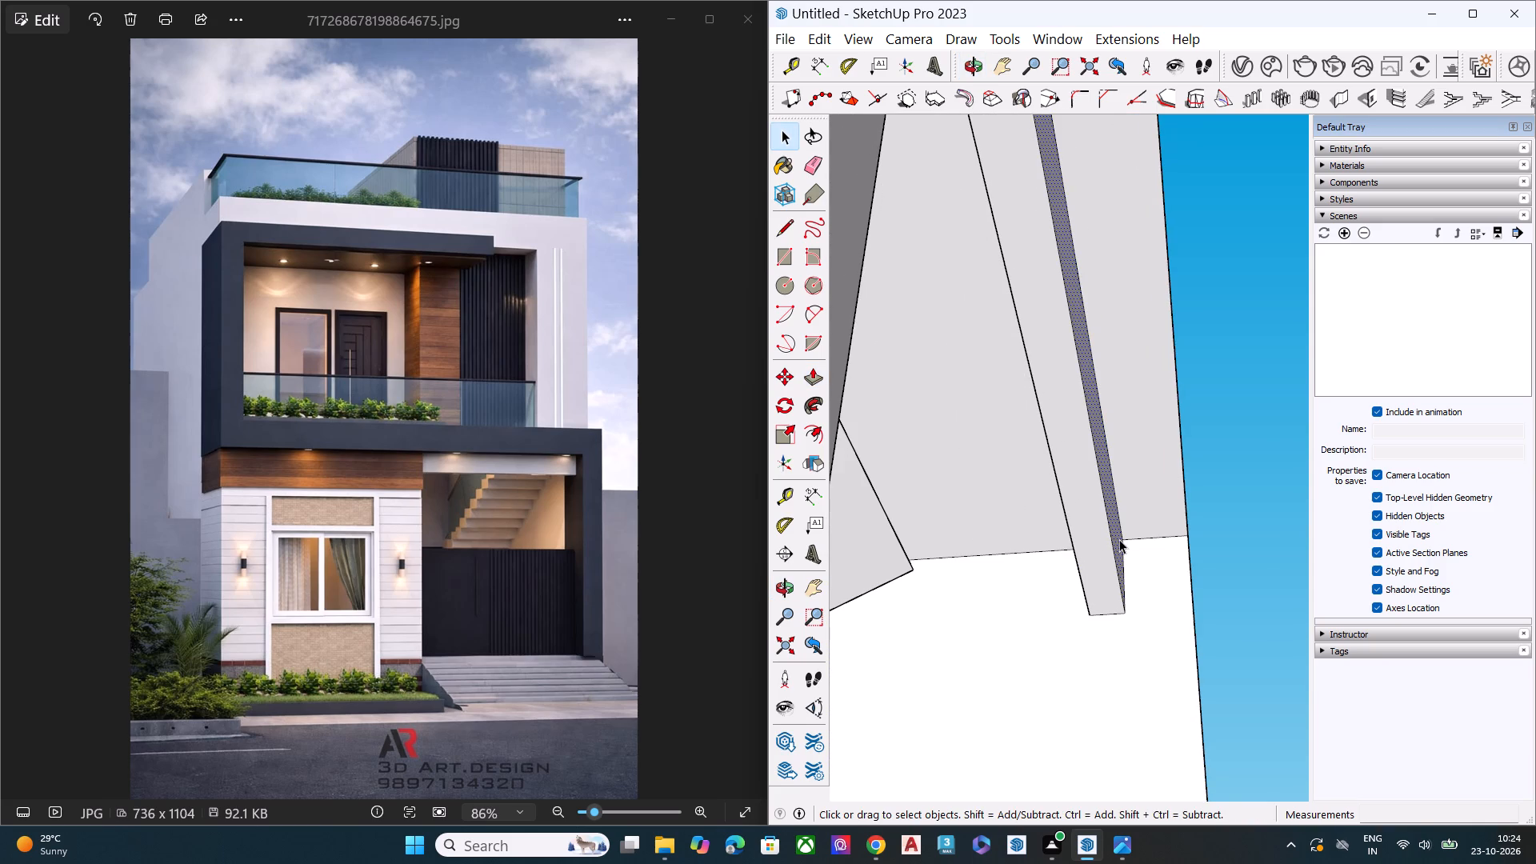
pyautogui.press('p')
pyautogui.click(1119, 539)
pyautogui.click(1134, 543)
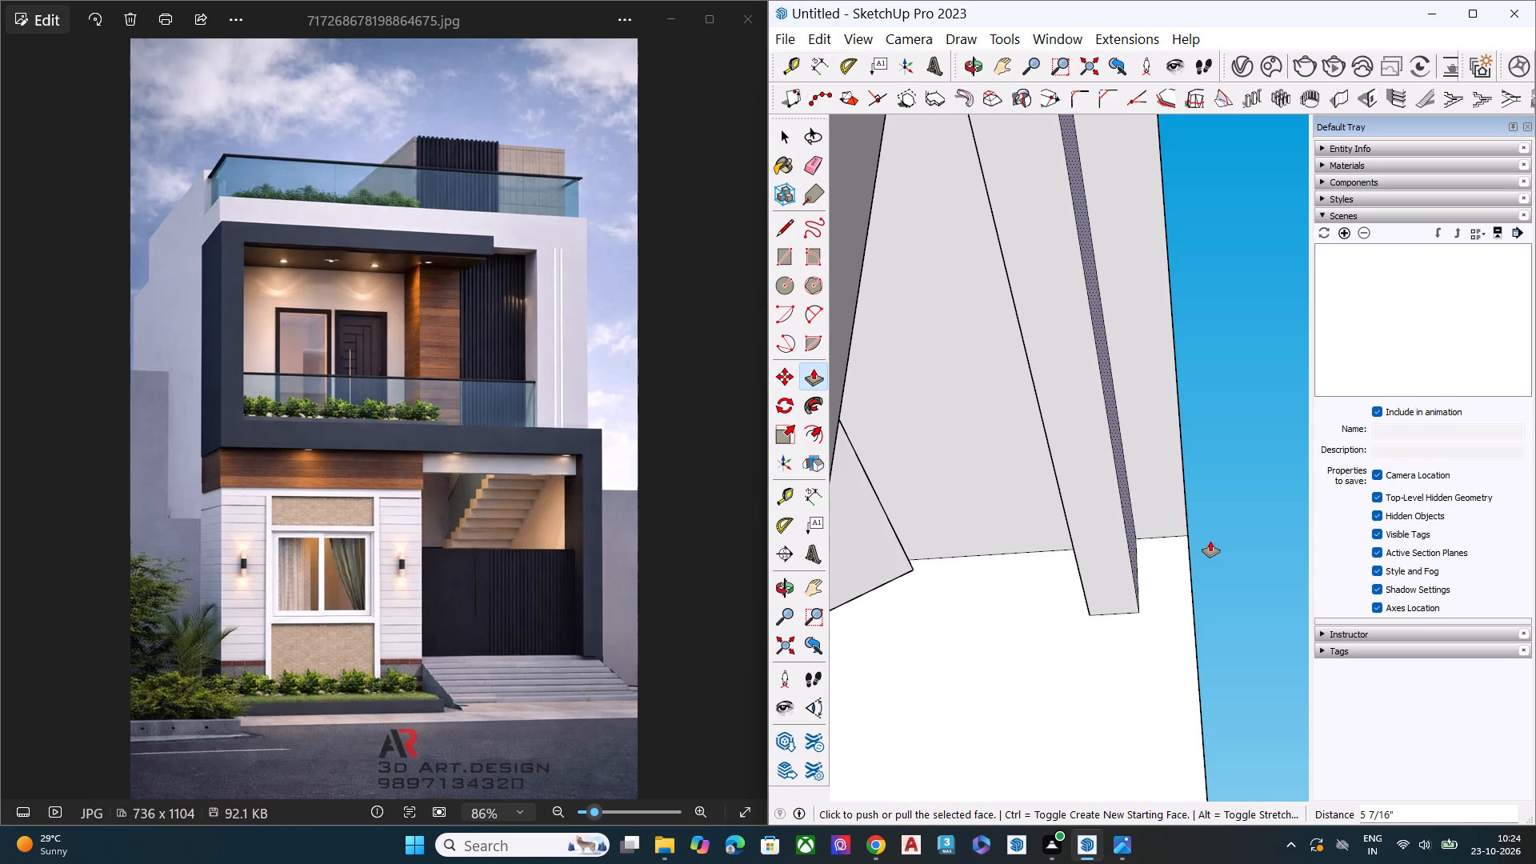
pyautogui.press('space')
pyautogui.click(1224, 534)
# Draw a vertical line about 25' 5" long on the inner face of the right side wall, from beside the beam down to its bottom edge.
pyautogui.scroll(-1, 986, 555)
pyautogui.moveTo(1002, 546); pyautogui.dragTo(1014, 527, button='middle')
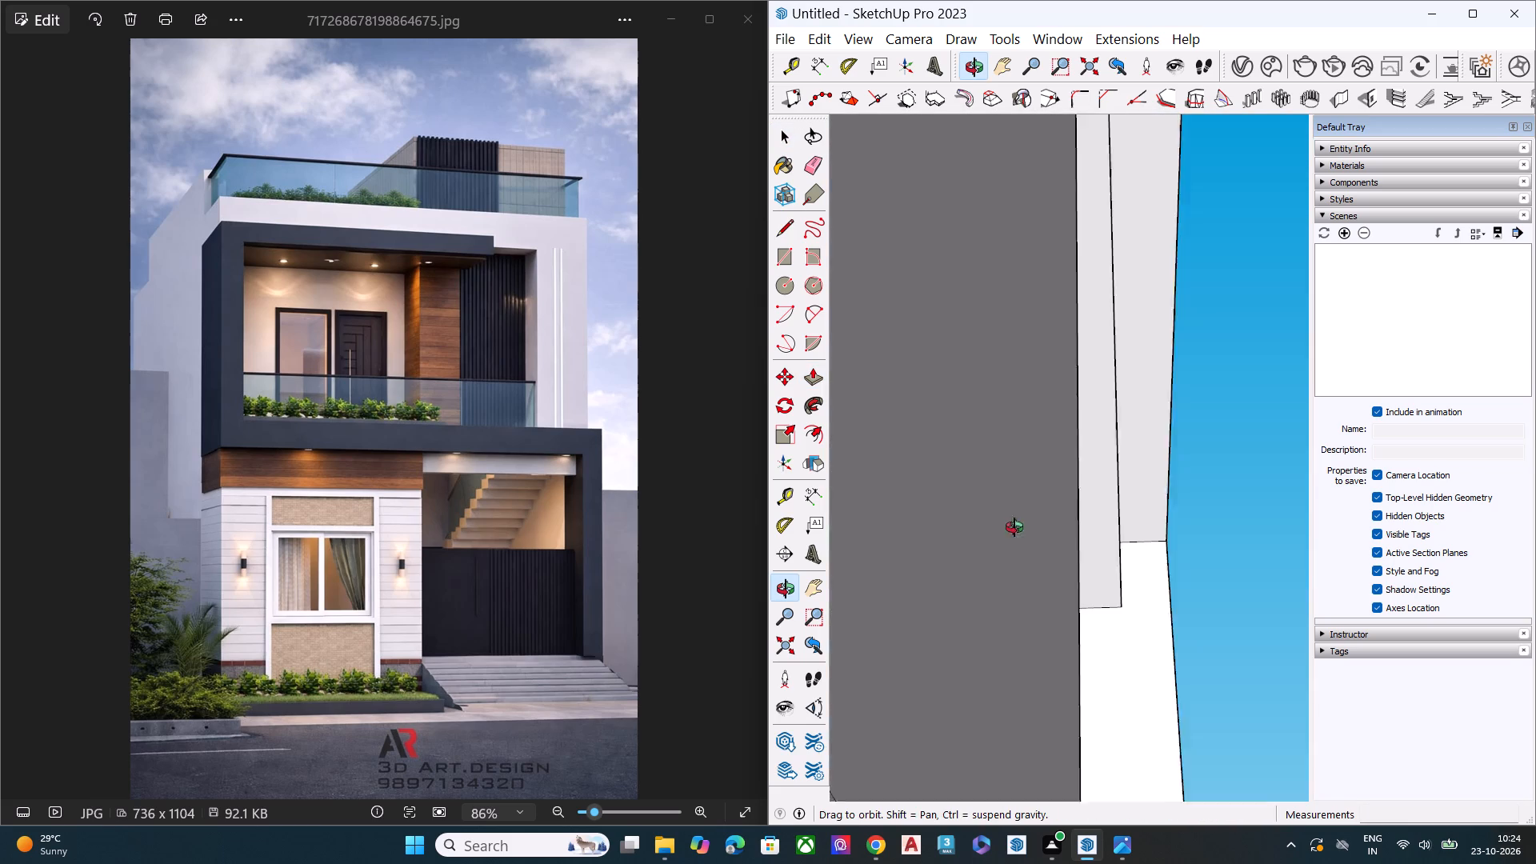
pyautogui.moveTo(1014, 527); pyautogui.dragTo(990, 535, button='middle')
pyautogui.scroll(7, 1019, 539)
pyautogui.moveTo(1050, 575); pyautogui.dragTo(1099, 542, button='middle')
pyautogui.press('l')
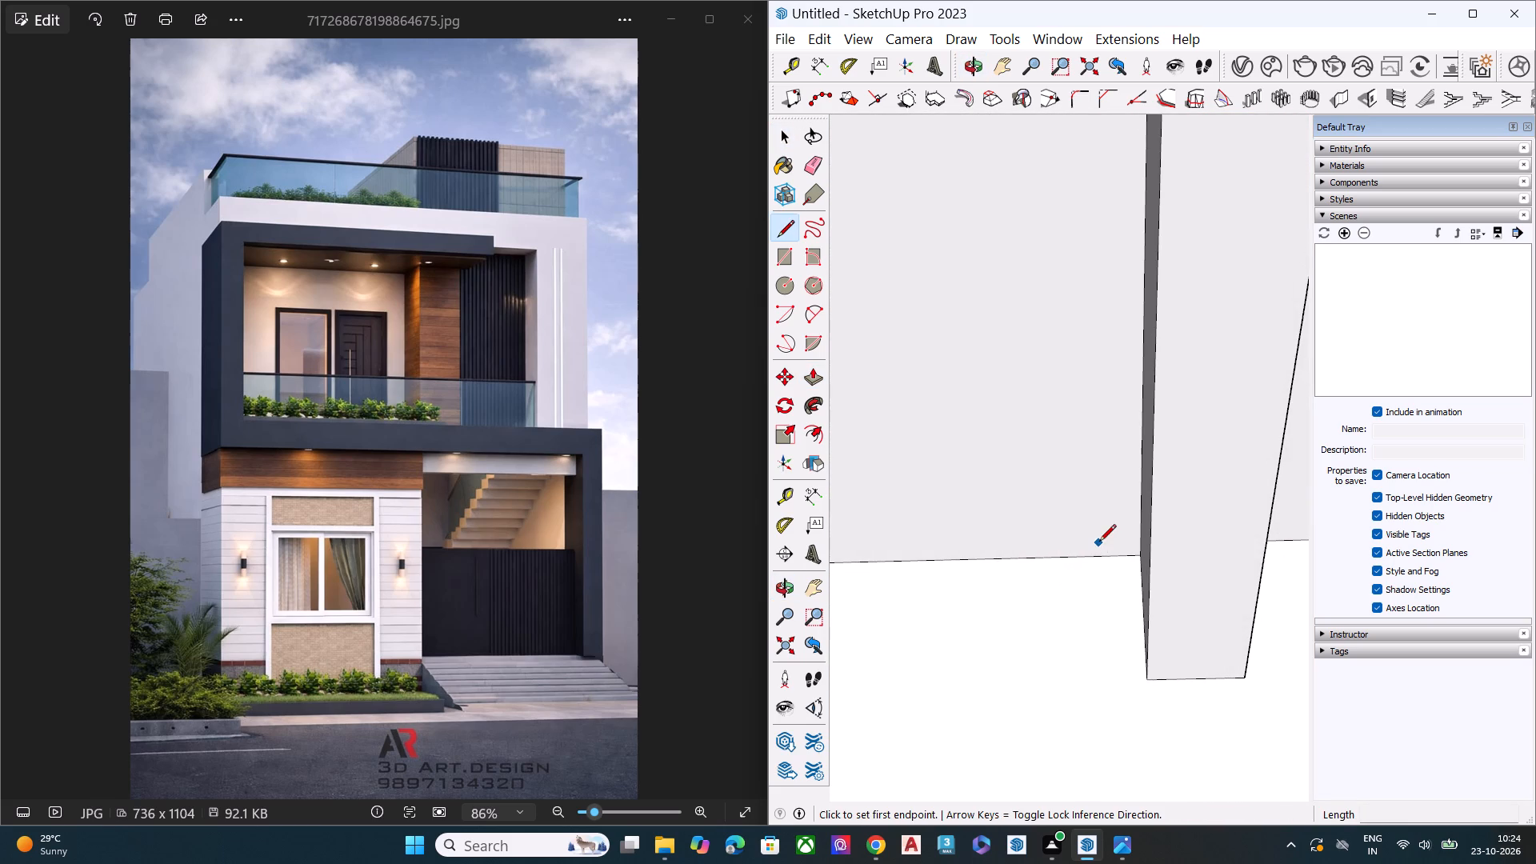
pyautogui.click(1085, 558)
pyautogui.scroll(-4, 1018, 534)
pyautogui.scroll(3, 1018, 537)
pyautogui.scroll(-2, 1019, 538)
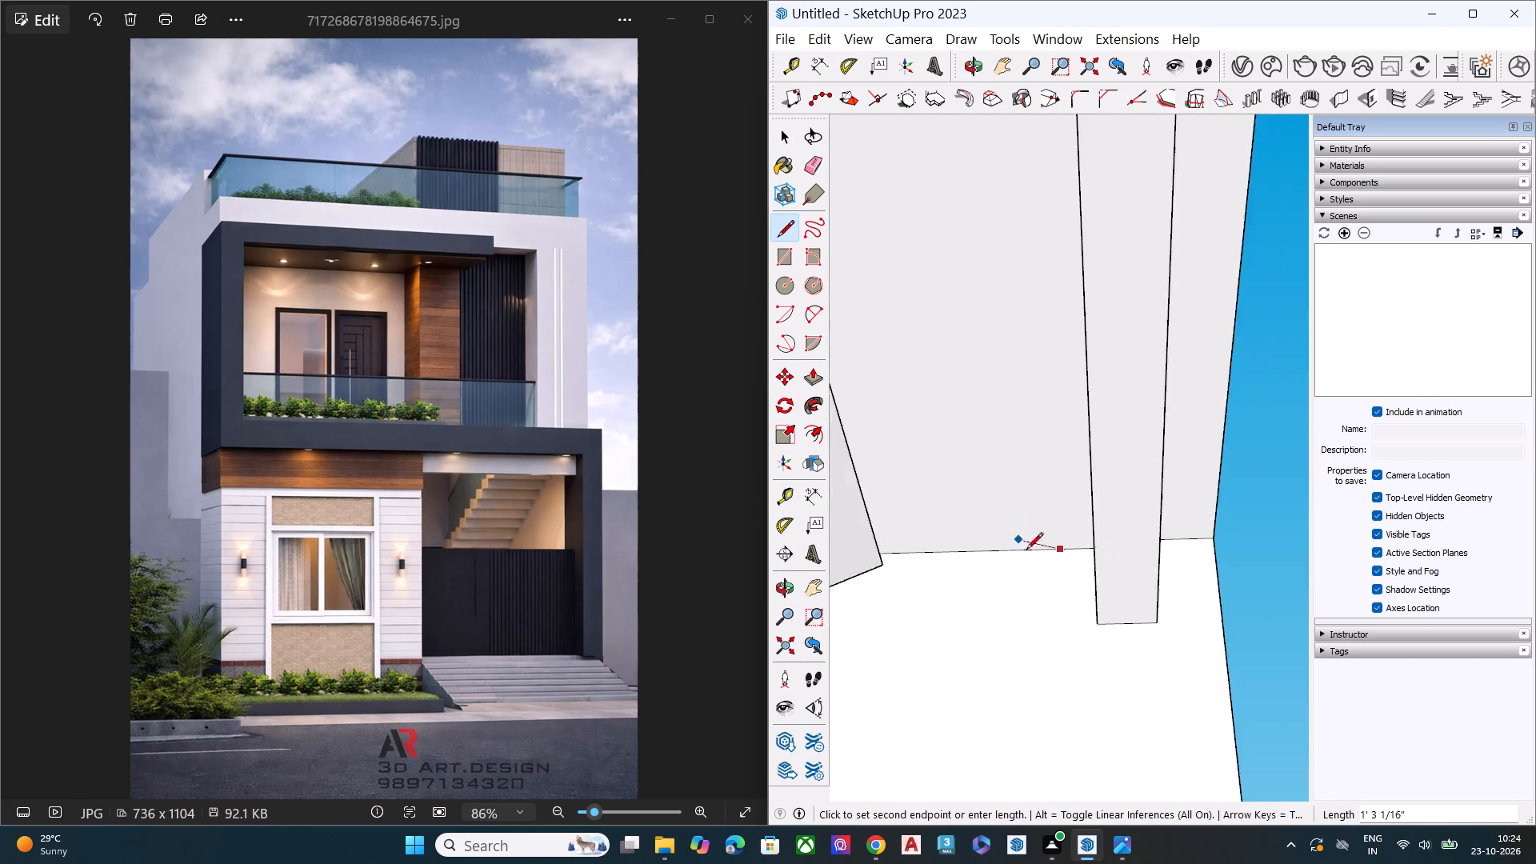
pyautogui.scroll(-10, 1026, 550)
pyautogui.moveTo(1065, 580); pyautogui.dragTo(719, 679, button='middle')
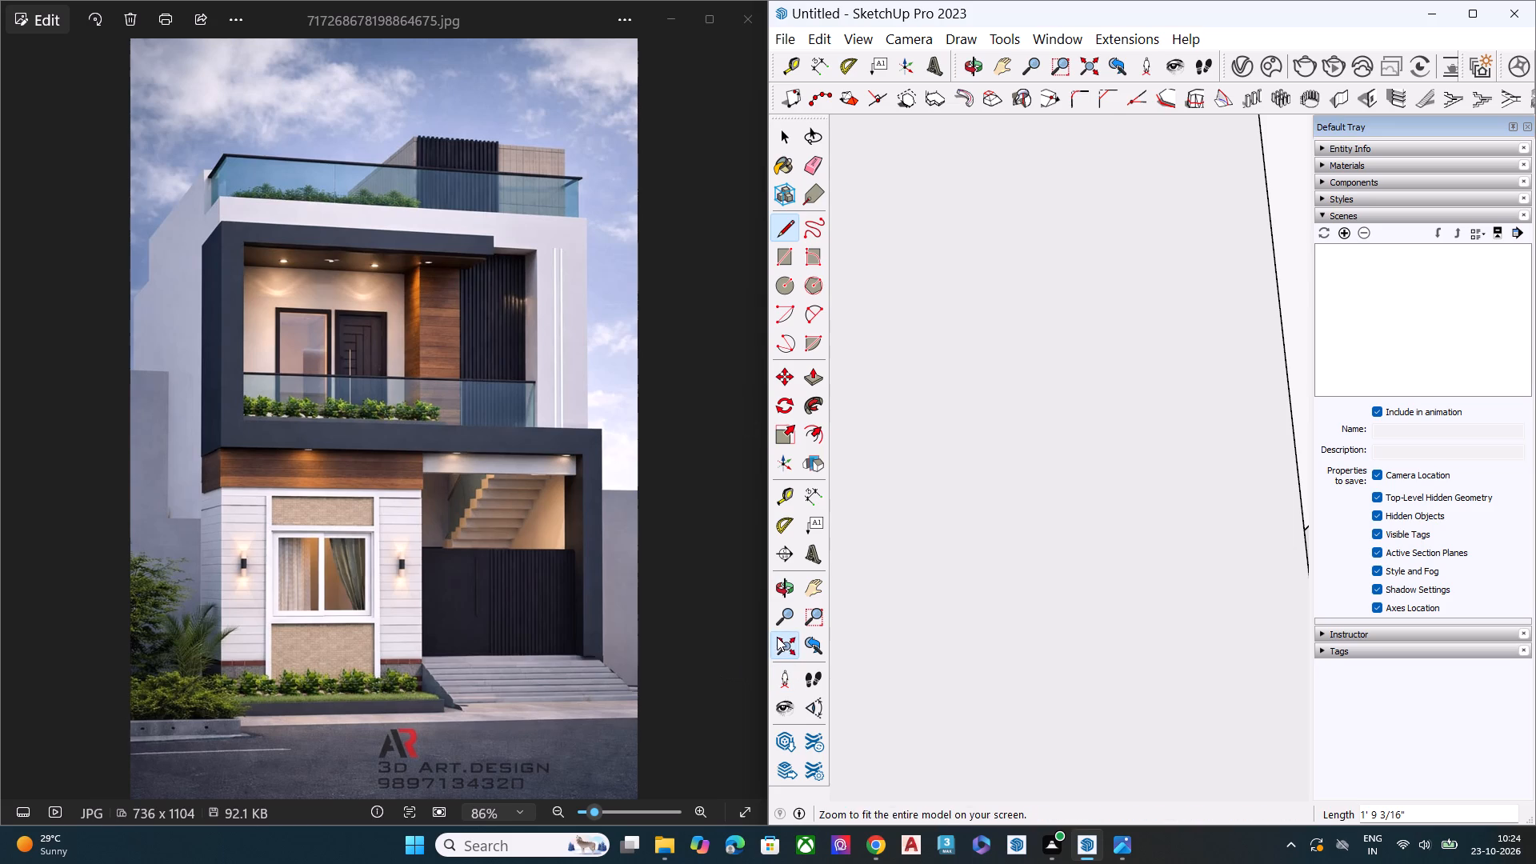
pyautogui.click(777, 637)
pyautogui.scroll(-2, 971, 613)
pyautogui.scroll(1, 1009, 616)
pyautogui.scroll(-4, 1022, 621)
pyautogui.scroll(4, 1105, 621)
pyautogui.scroll(-1, 1130, 621)
pyautogui.scroll(1, 1130, 621)
pyautogui.scroll(-1, 1130, 621)
pyautogui.scroll(2, 1131, 622)
pyautogui.scroll(-1, 1134, 623)
pyautogui.scroll(1, 1139, 628)
pyautogui.moveTo(1191, 641); pyautogui.dragTo(1224, 724, button='middle')
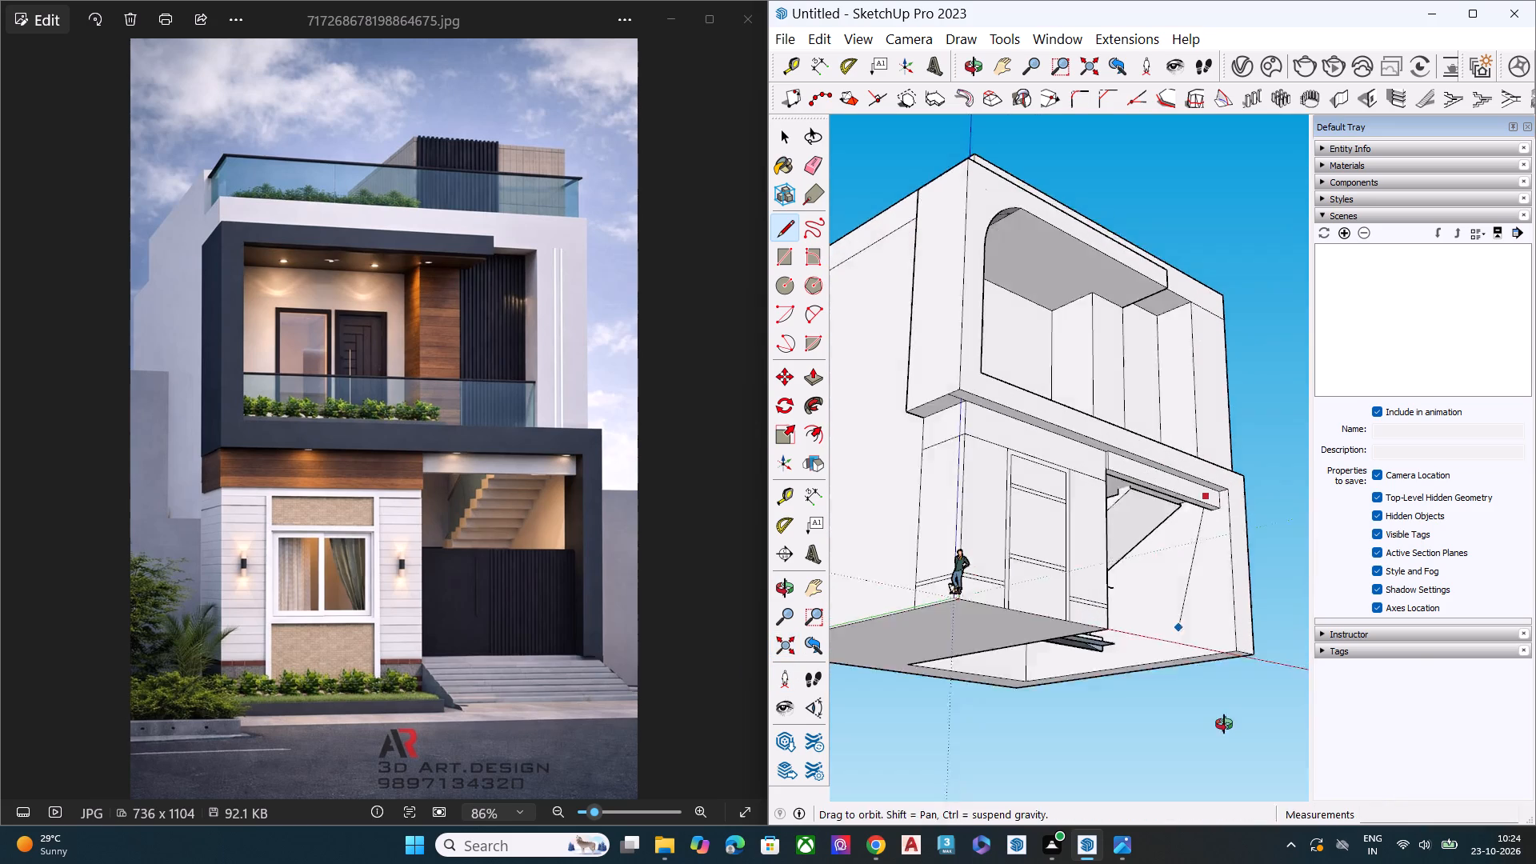
pyautogui.moveTo(1224, 724); pyautogui.dragTo(1230, 750, button='middle')
pyautogui.scroll(8, 1226, 743)
pyautogui.click(1198, 607)
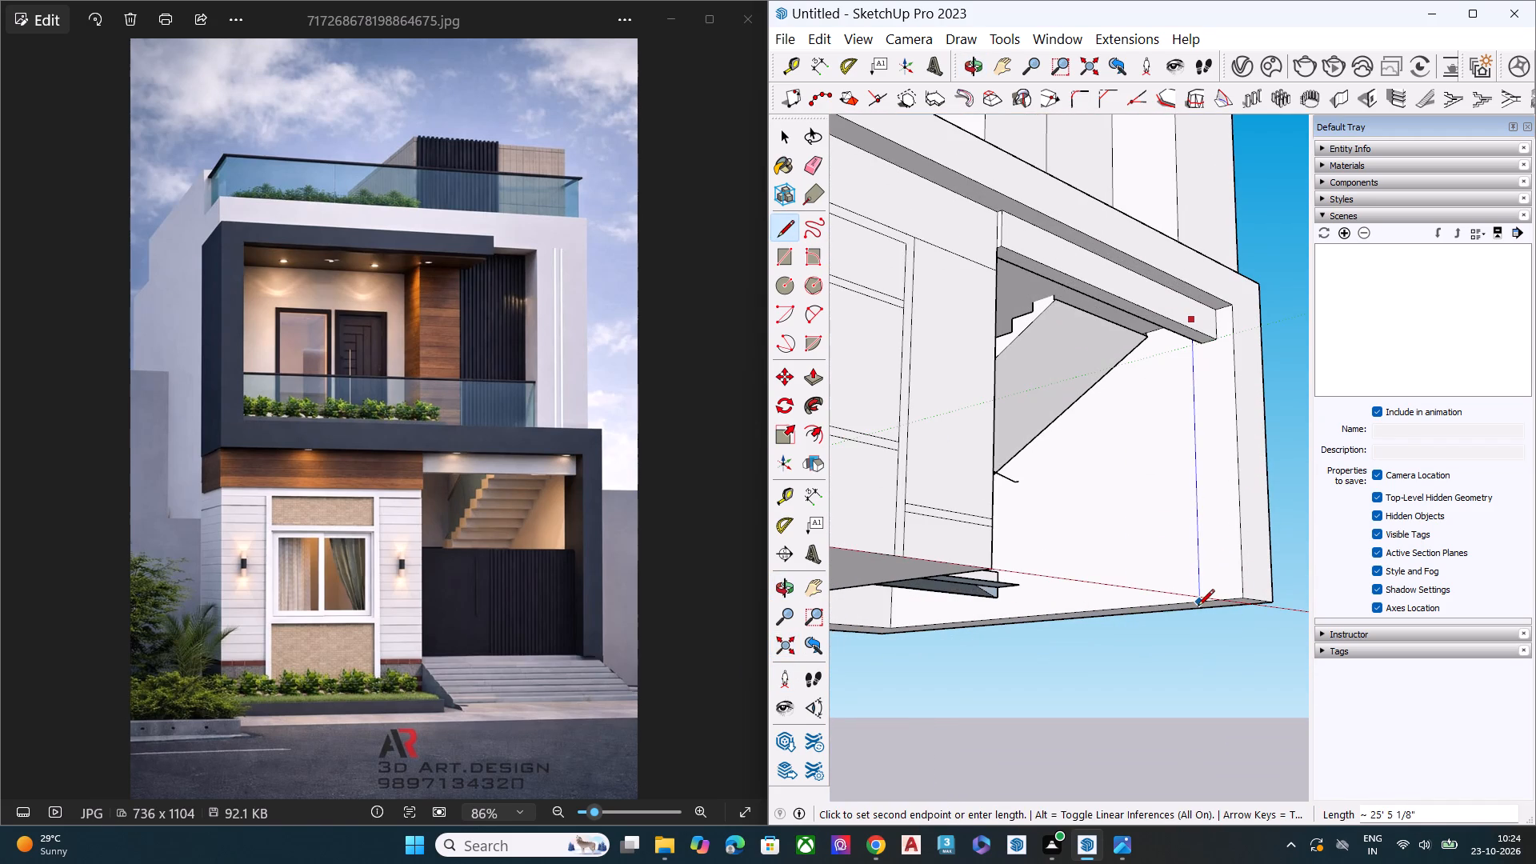
# Push the right side wall's inner face behind the vertical line into the wall, leaving the front strip as a pillar.
pyautogui.press('space')
pyautogui.moveTo(1214, 520); pyautogui.dragTo(1209, 673, button='middle')
pyautogui.click(1165, 471)
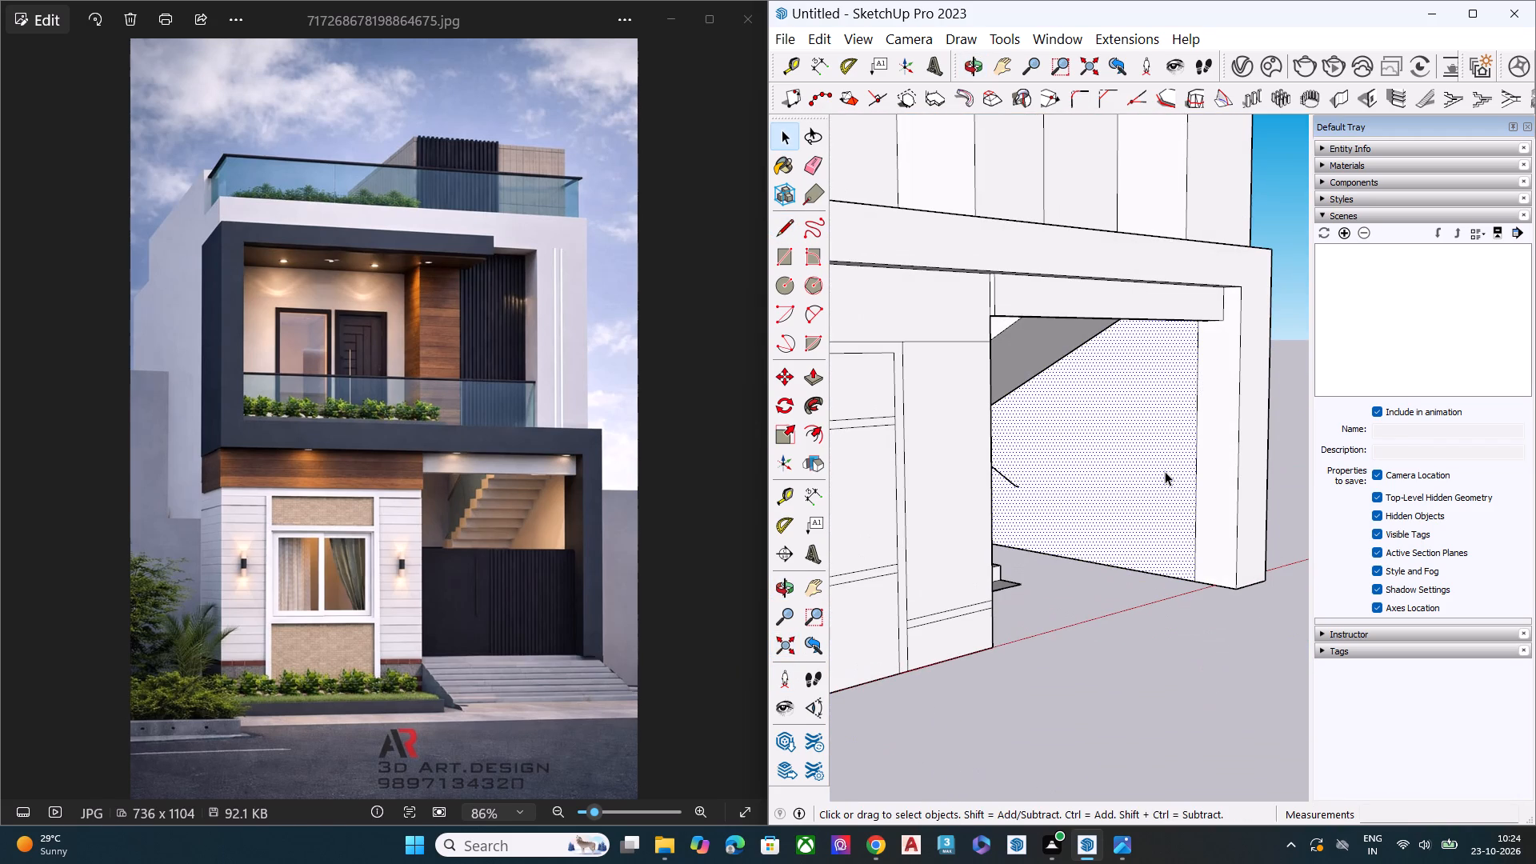
pyautogui.press('p')
pyautogui.click(1165, 471)
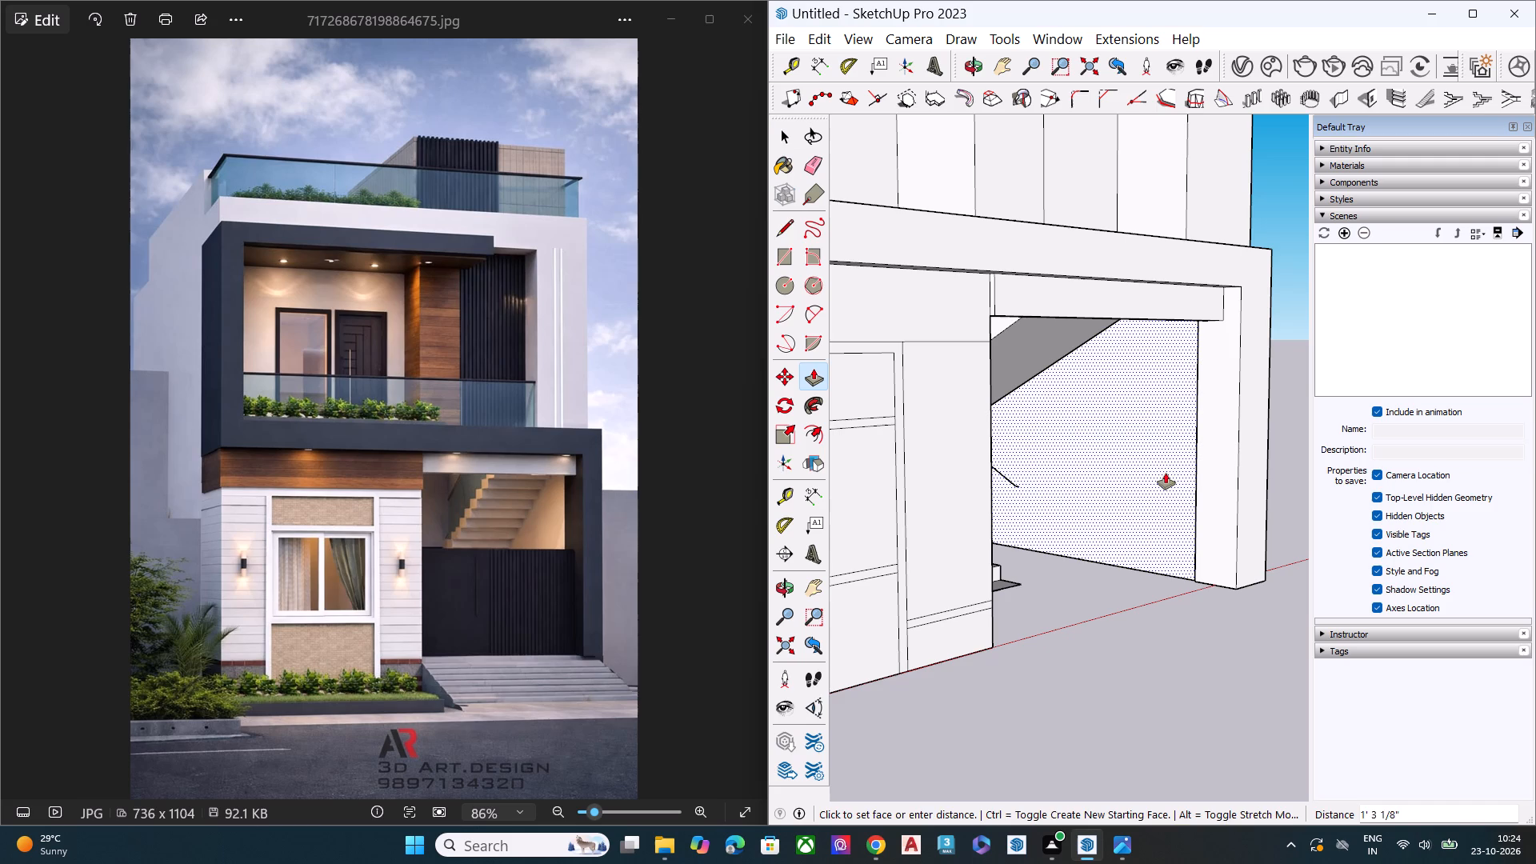
pyautogui.click(1170, 470)
pyautogui.press('space')
pyautogui.click(1168, 629)
pyautogui.moveTo(1199, 592); pyautogui.dragTo(782, 552, button='middle')
pyautogui.scroll(-2, 997, 546)
pyautogui.scroll(1, 966, 546)
pyautogui.scroll(-10, 966, 546)
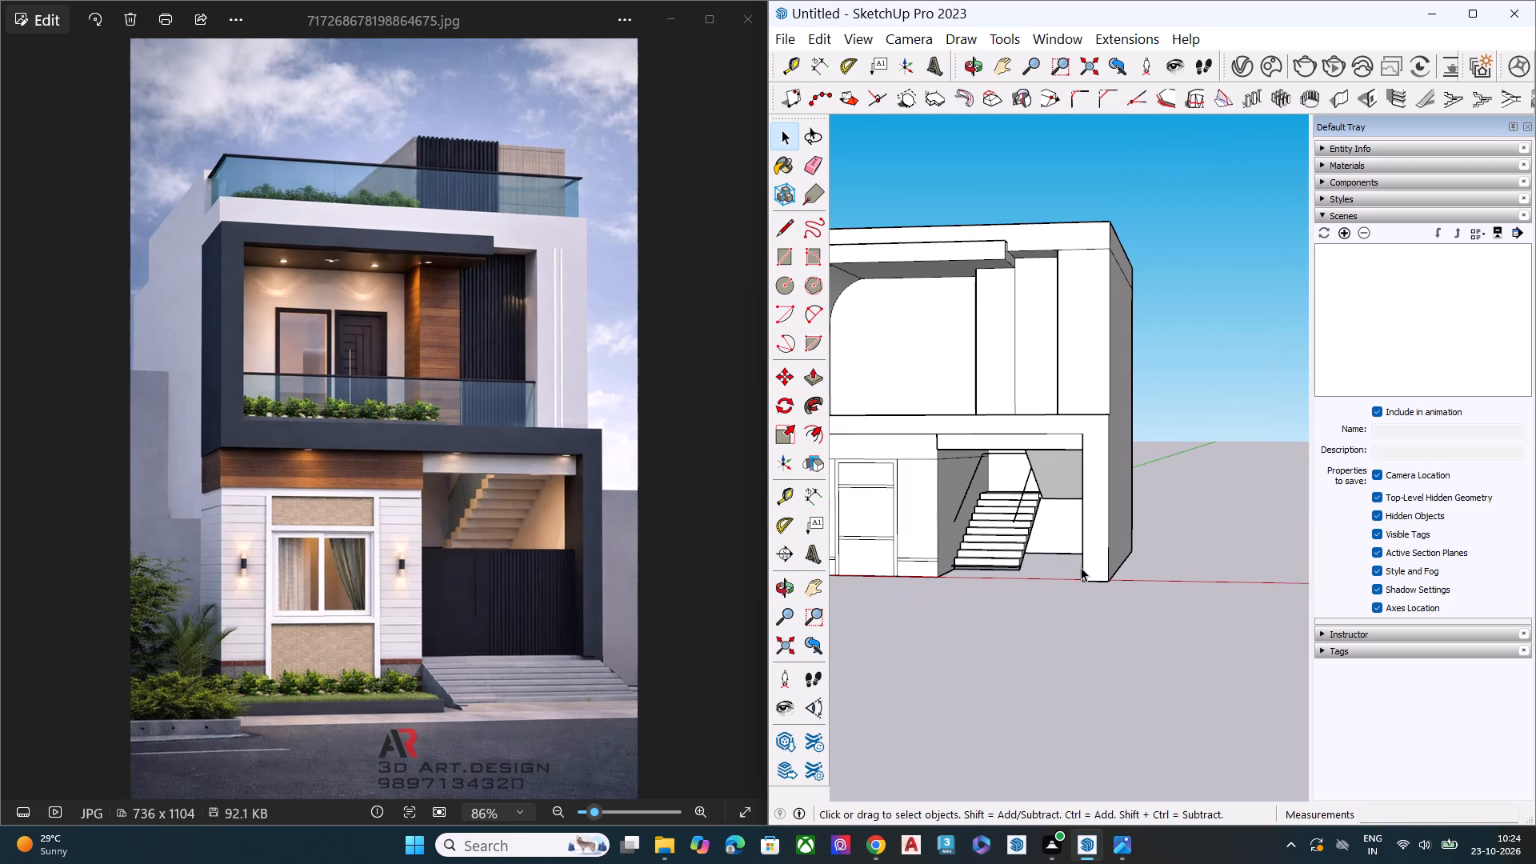
# Draw a horizontal line from the window frame's outer left edge to the front wall's left corner, level with the upper pane's top.
pyautogui.scroll(-6, 1089, 470)
pyautogui.scroll(1, 927, 458)
pyautogui.scroll(-1, 925, 458)
pyautogui.scroll(8, 921, 458)
pyautogui.scroll(-1, 971, 498)
pyautogui.scroll(5, 971, 498)
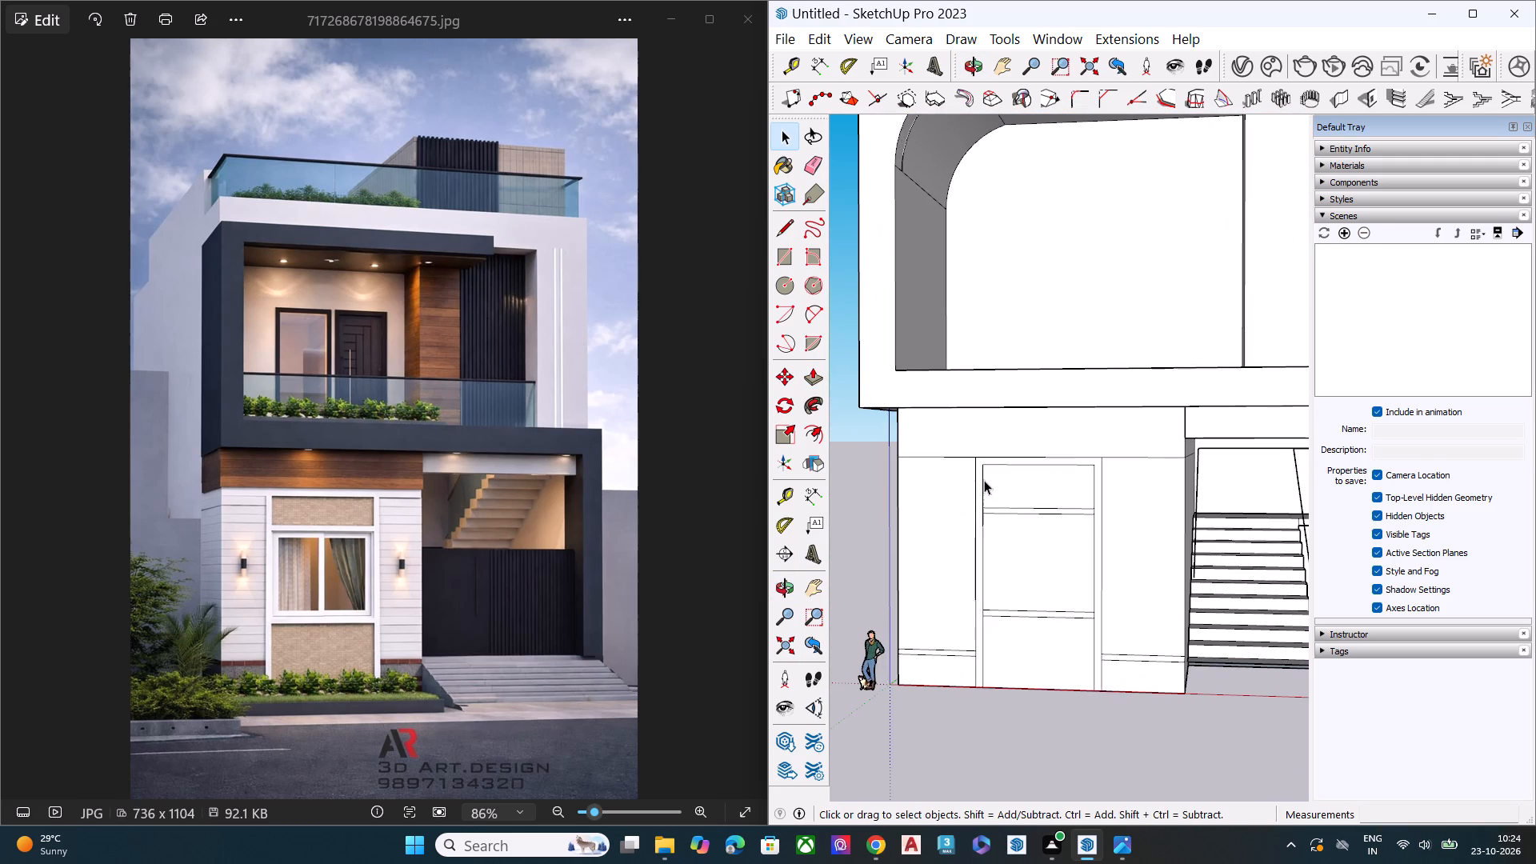
pyautogui.moveTo(985, 480); pyautogui.dragTo(1005, 519, button='middle')
pyautogui.scroll(5, 998, 513)
pyautogui.moveTo(953, 494); pyautogui.dragTo(1053, 443, button='middle')
pyautogui.scroll(4, 895, 438)
pyautogui.press('l')
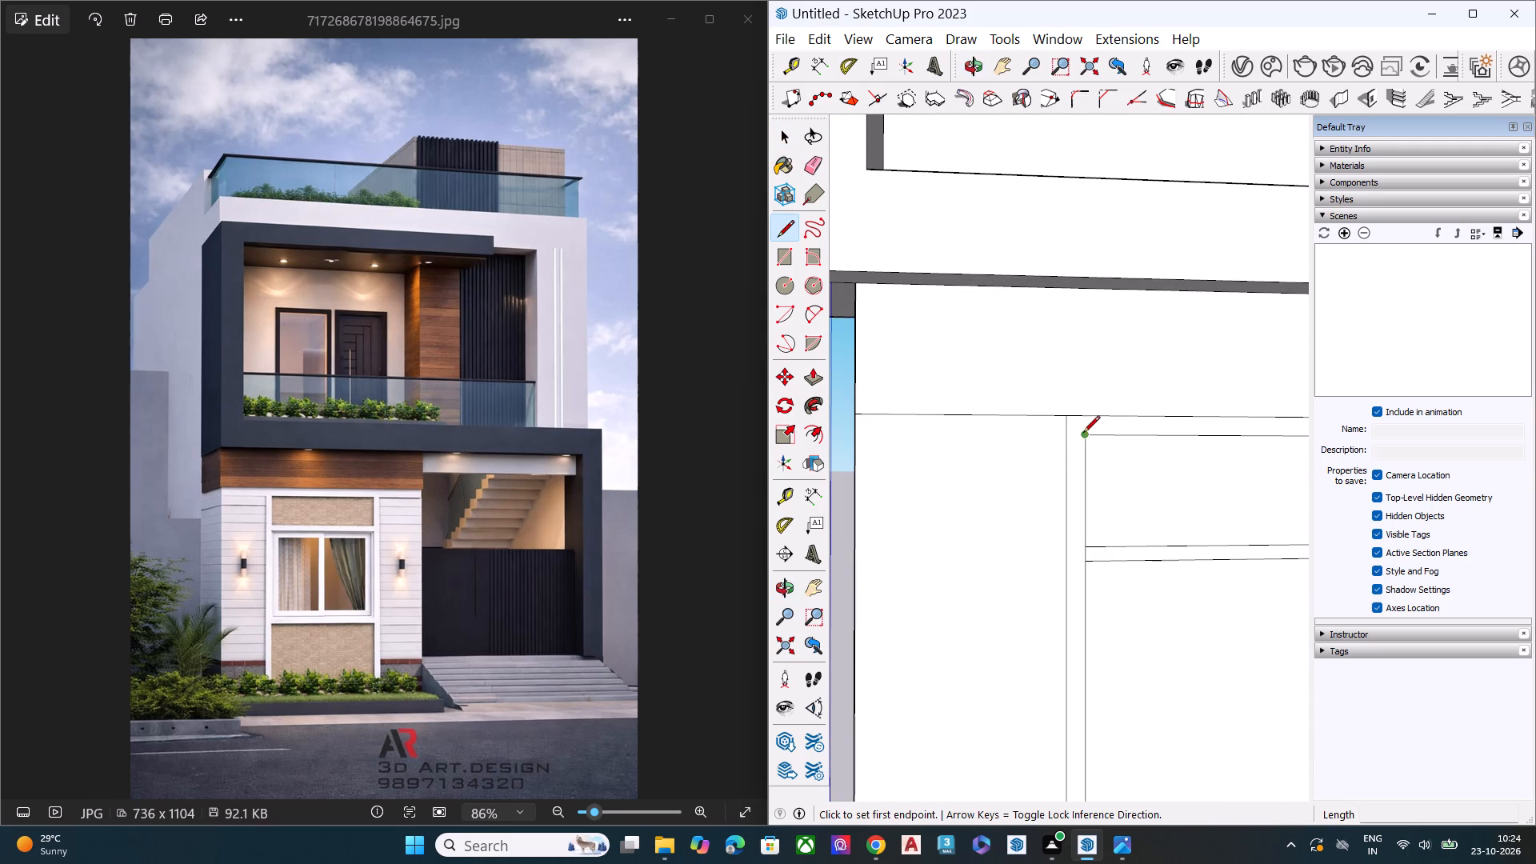
pyautogui.click(1066, 436)
pyautogui.scroll(-2, 954, 444)
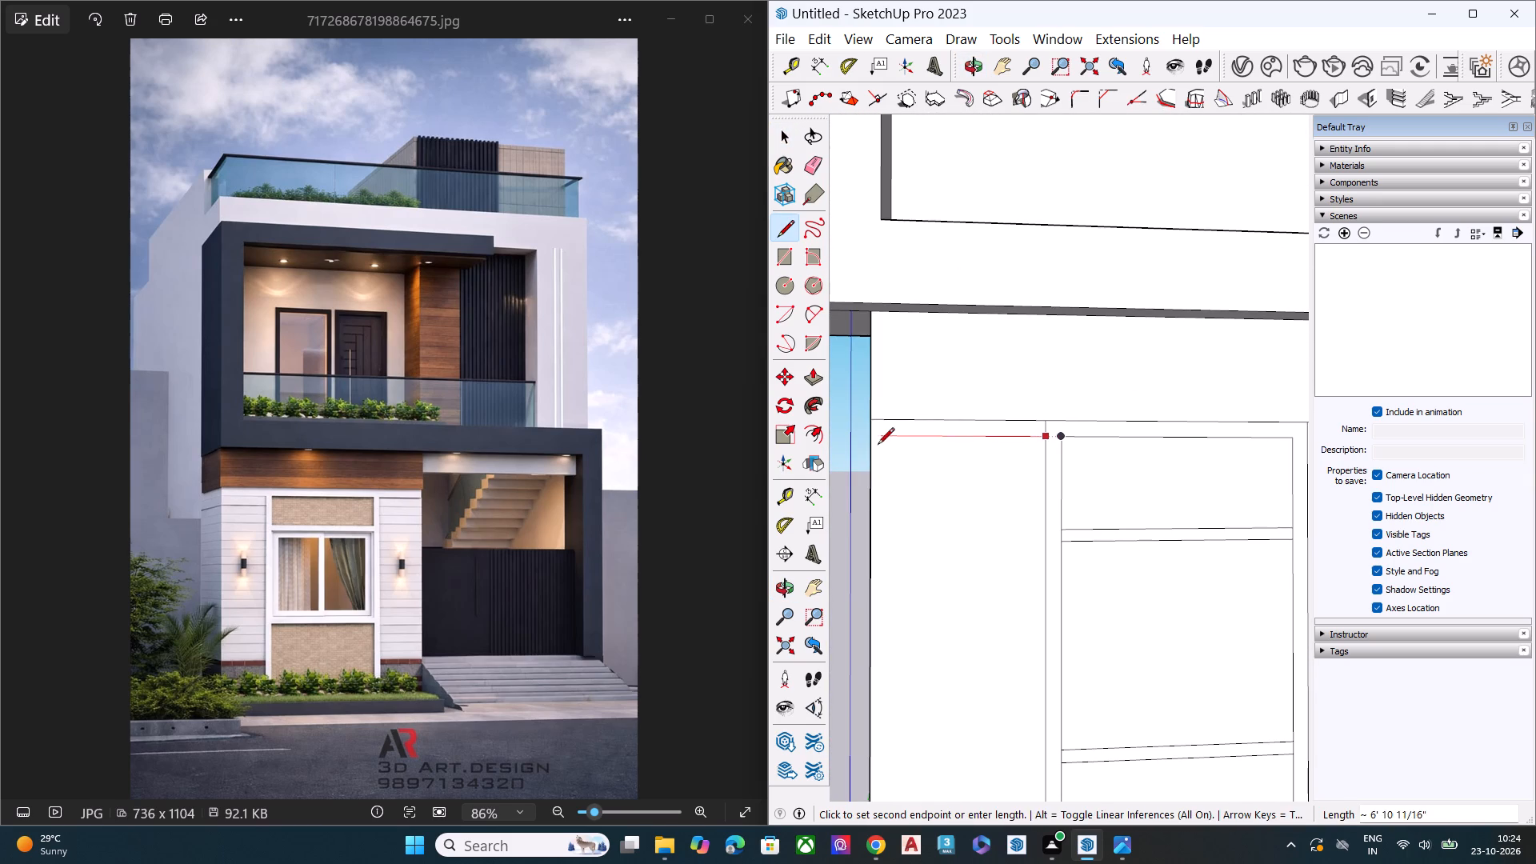
pyautogui.click(870, 438)
# Draw a matching horizontal line from the window frame's outer right edge to the wall corner beside the stair opening.
pyautogui.scroll(-6, 826, 438)
pyautogui.scroll(-1, 964, 457)
pyautogui.scroll(1, 964, 458)
pyautogui.scroll(-1, 964, 458)
pyautogui.scroll(3, 964, 459)
pyautogui.scroll(-3, 960, 472)
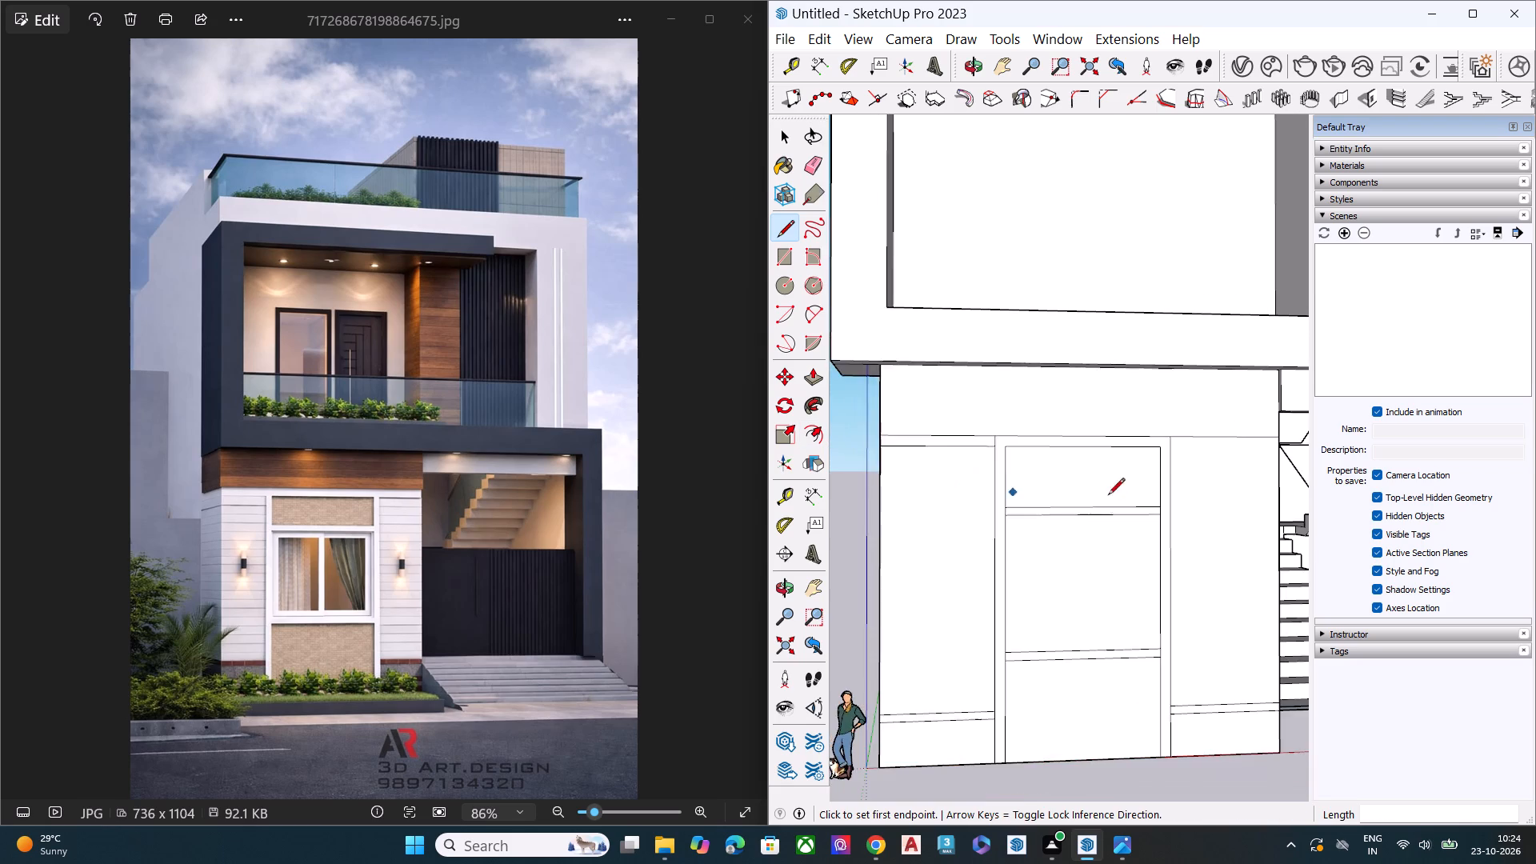
pyautogui.scroll(5, 1166, 454)
pyautogui.scroll(-1, 1173, 444)
pyautogui.scroll(2, 1173, 444)
pyautogui.click(1172, 445)
pyautogui.scroll(-7, 1025, 451)
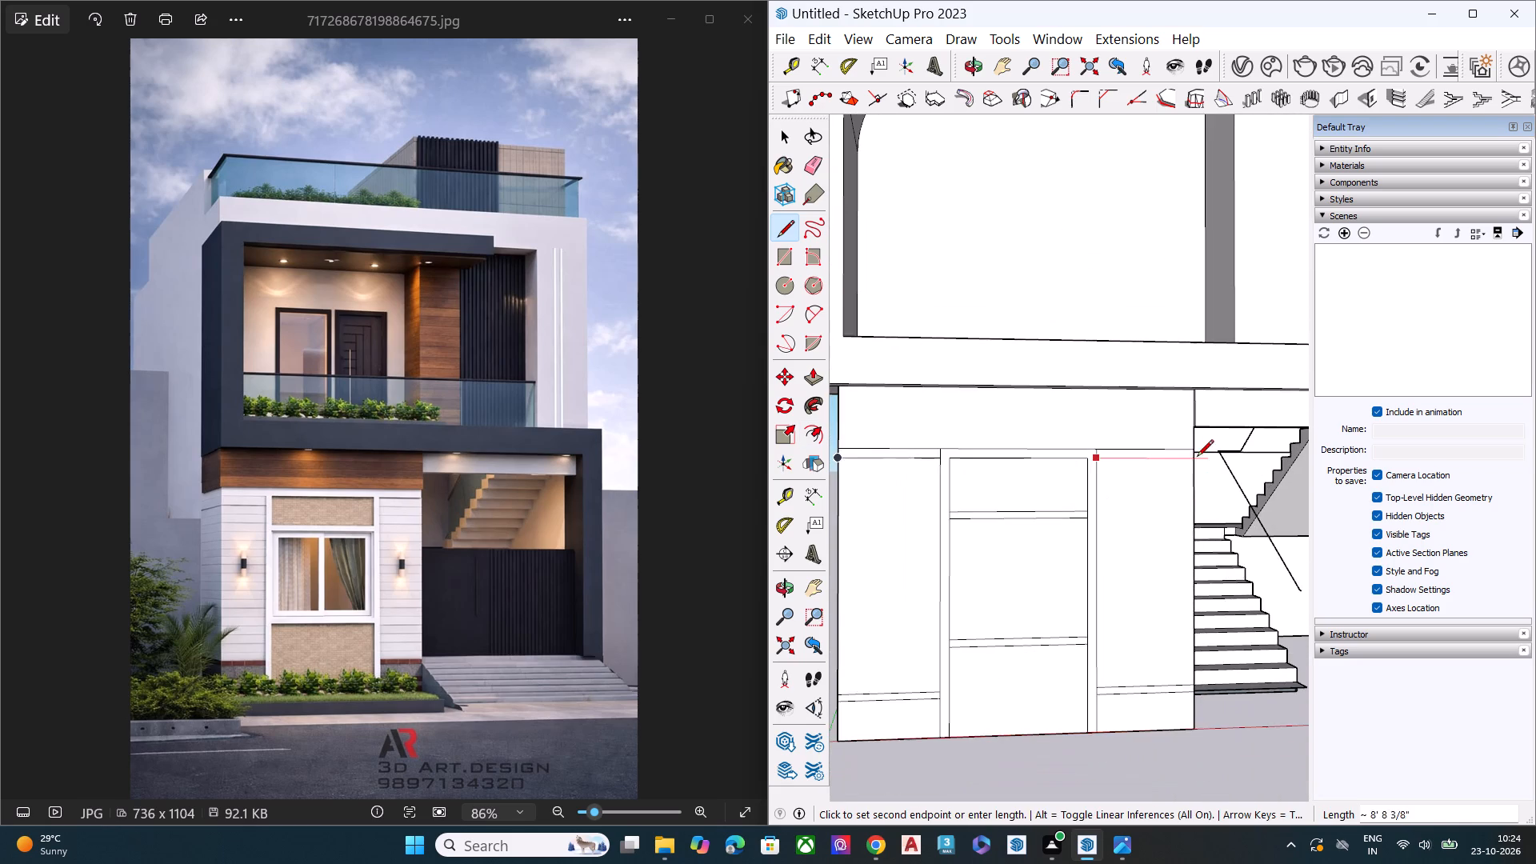
pyautogui.scroll(5, 1195, 454)
pyautogui.click(1193, 466)
pyautogui.press('space')
# Continue the new band line around the front-left corner across the left side wall to its vertical edge, parallel to the line above.
pyautogui.scroll(-1, 1083, 445)
pyautogui.scroll(1, 1083, 445)
pyautogui.scroll(-1, 1083, 445)
pyautogui.scroll(1, 1083, 445)
pyautogui.scroll(-3, 1083, 445)
pyautogui.moveTo(1083, 446); pyautogui.dragTo(1095, 530, button='middle')
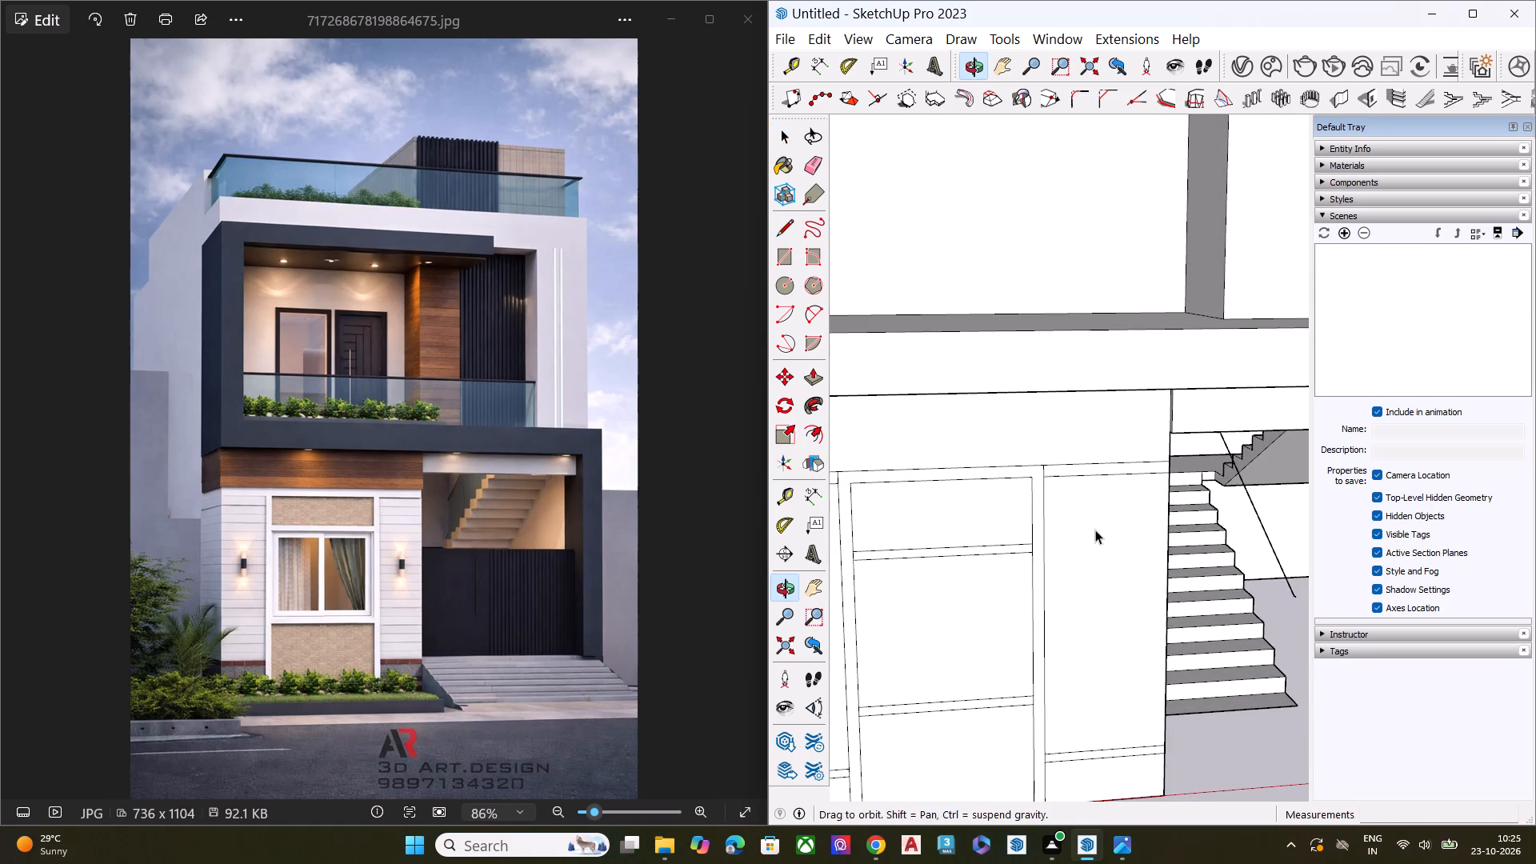
pyautogui.scroll(3, 1073, 490)
pyautogui.scroll(-1, 1057, 484)
pyautogui.scroll(2, 1057, 484)
pyautogui.scroll(-2, 1078, 486)
pyautogui.scroll(2, 1102, 489)
pyautogui.scroll(-8, 1108, 489)
pyautogui.scroll(1, 1106, 500)
pyautogui.scroll(-2, 1108, 502)
pyautogui.moveTo(1014, 506); pyautogui.dragTo(1101, 614, button='middle')
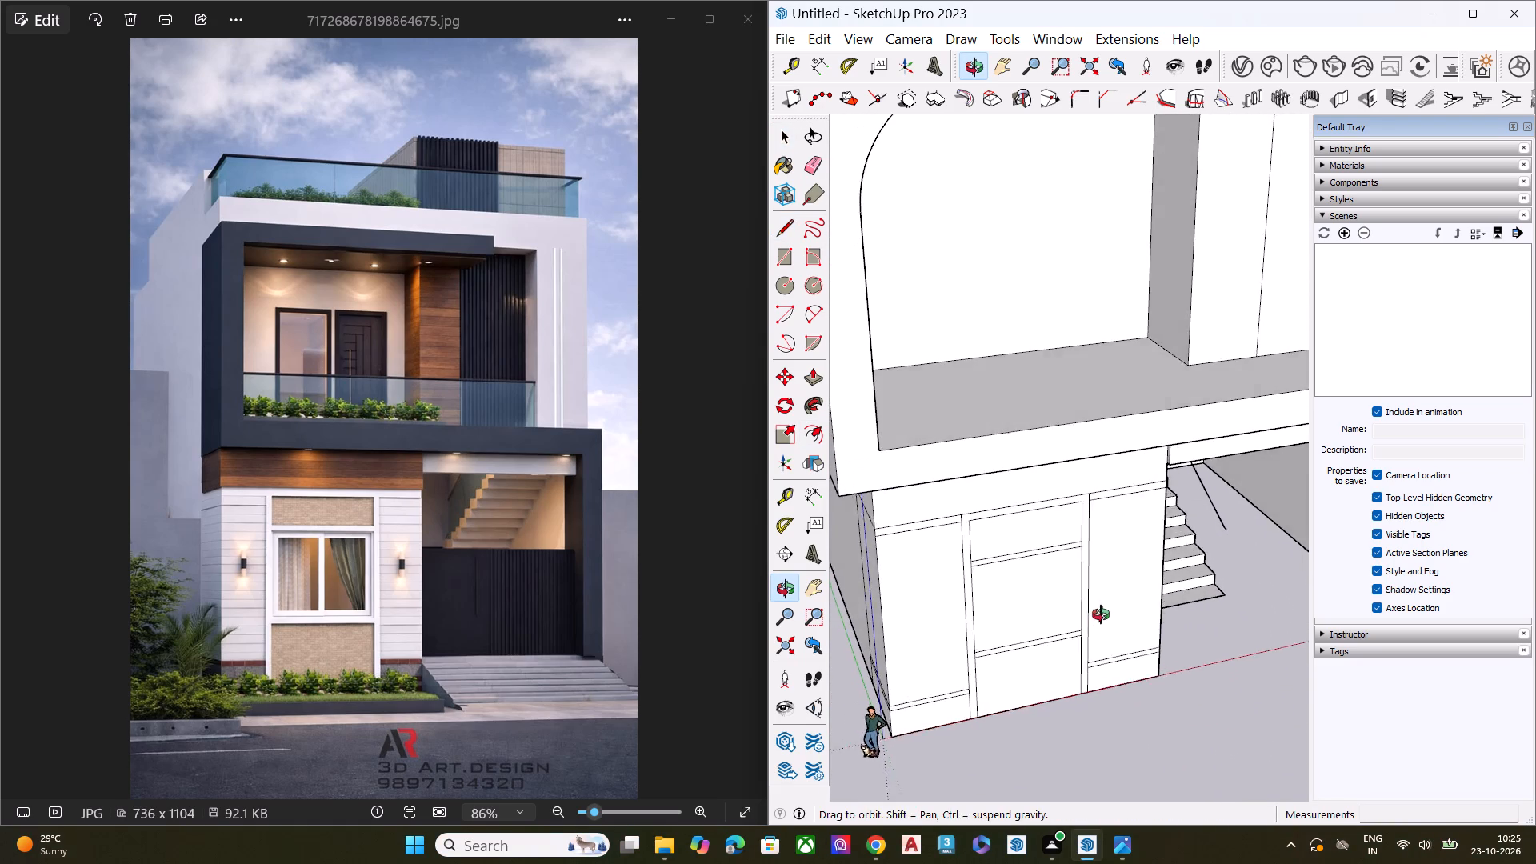
pyautogui.moveTo(1101, 614); pyautogui.dragTo(1103, 621, button='middle')
pyautogui.moveTo(979, 598); pyautogui.dragTo(1041, 550, button='middle')
pyautogui.scroll(6, 942, 537)
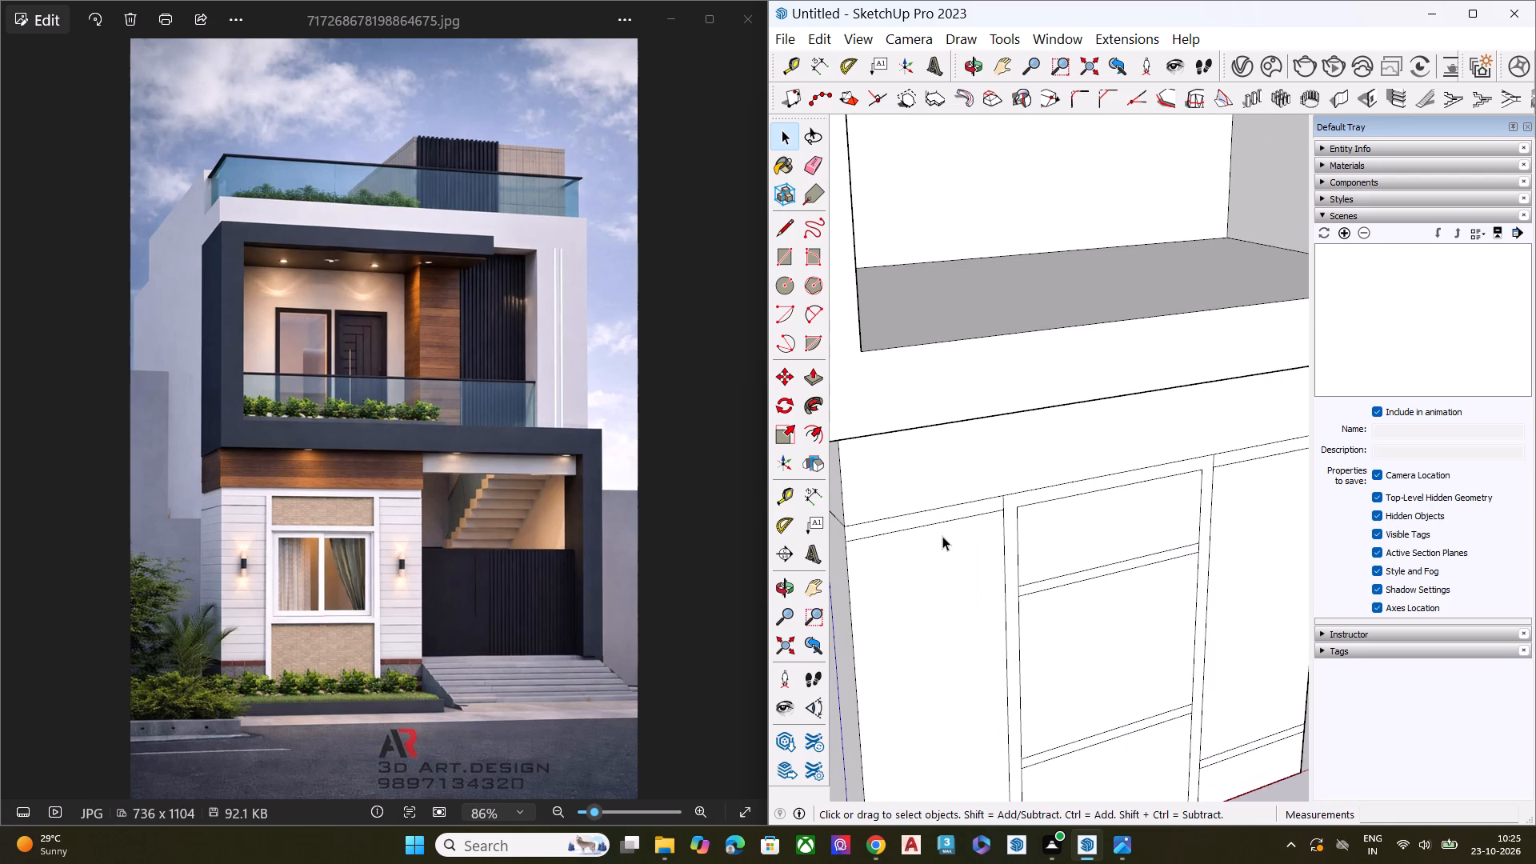
pyautogui.moveTo(923, 534); pyautogui.dragTo(1210, 434, button='middle')
pyautogui.press('l')
pyautogui.click(1043, 498)
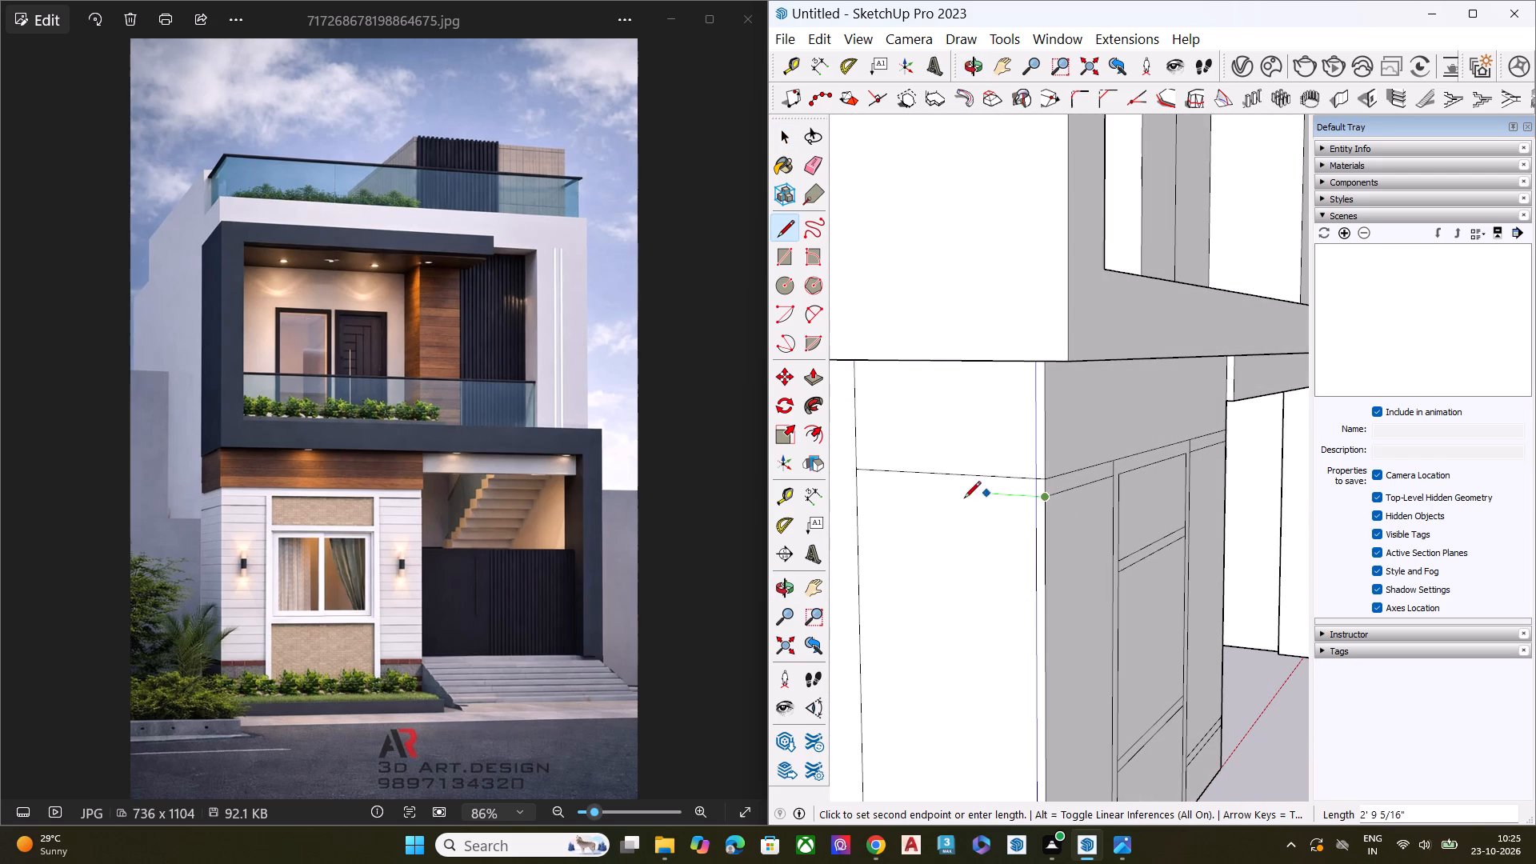
pyautogui.click(852, 489)
pyautogui.scroll(-2, 986, 510)
pyautogui.scroll(1, 986, 512)
pyautogui.scroll(-3, 986, 516)
pyautogui.moveTo(1166, 526); pyautogui.dragTo(836, 530, button='middle')
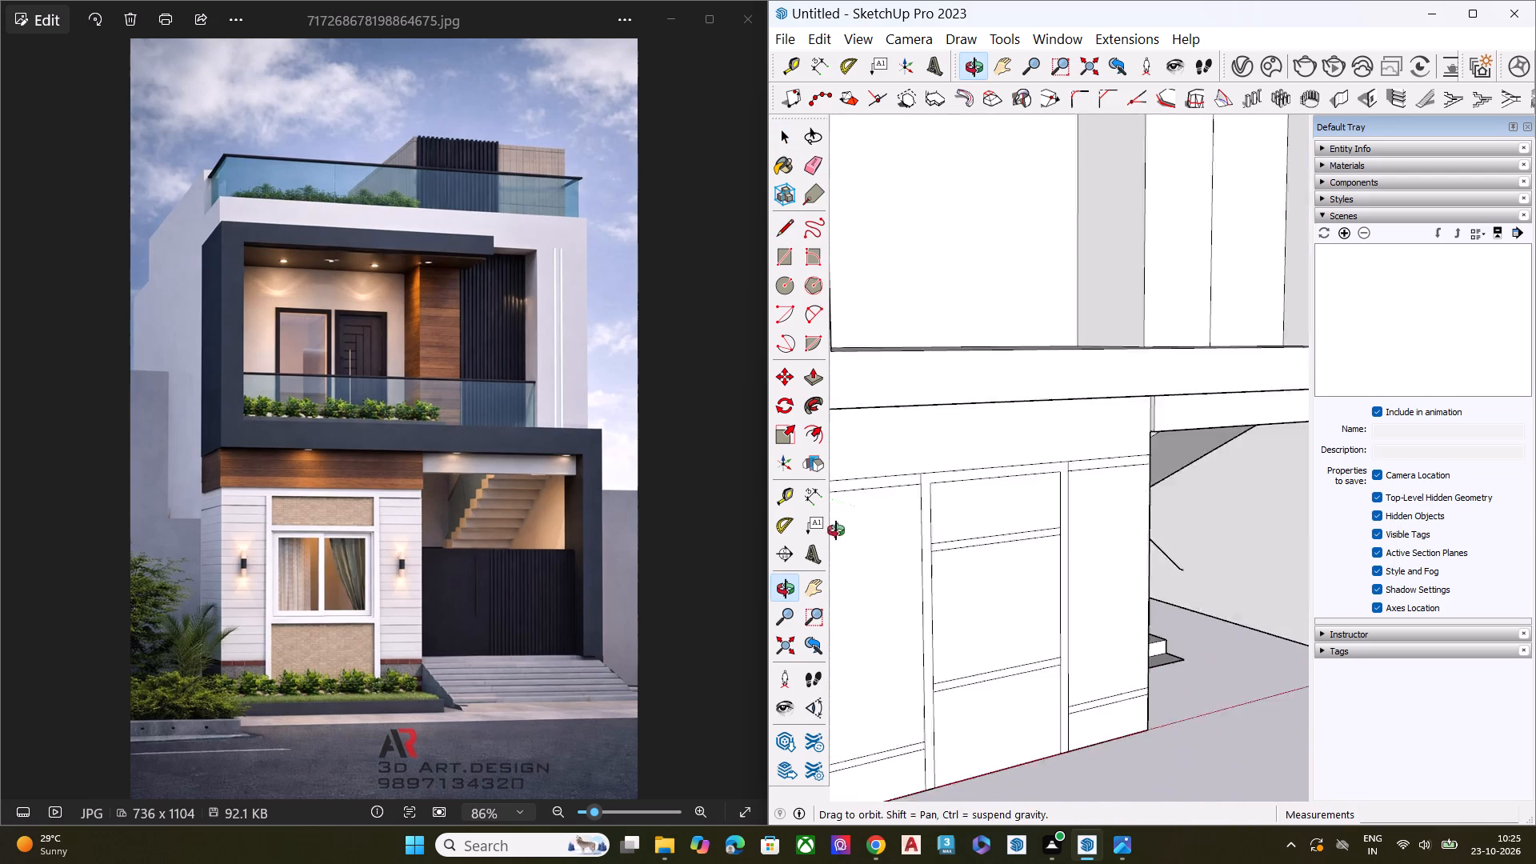
pyautogui.moveTo(836, 530); pyautogui.dragTo(796, 530, button='middle')
pyautogui.moveTo(1073, 525); pyautogui.dragTo(803, 530, button='middle')
pyautogui.press('space')
# Erase the short vertical segments inside the top band where it meets the window frame's two outer edges.
pyautogui.scroll(-6, 1044, 511)
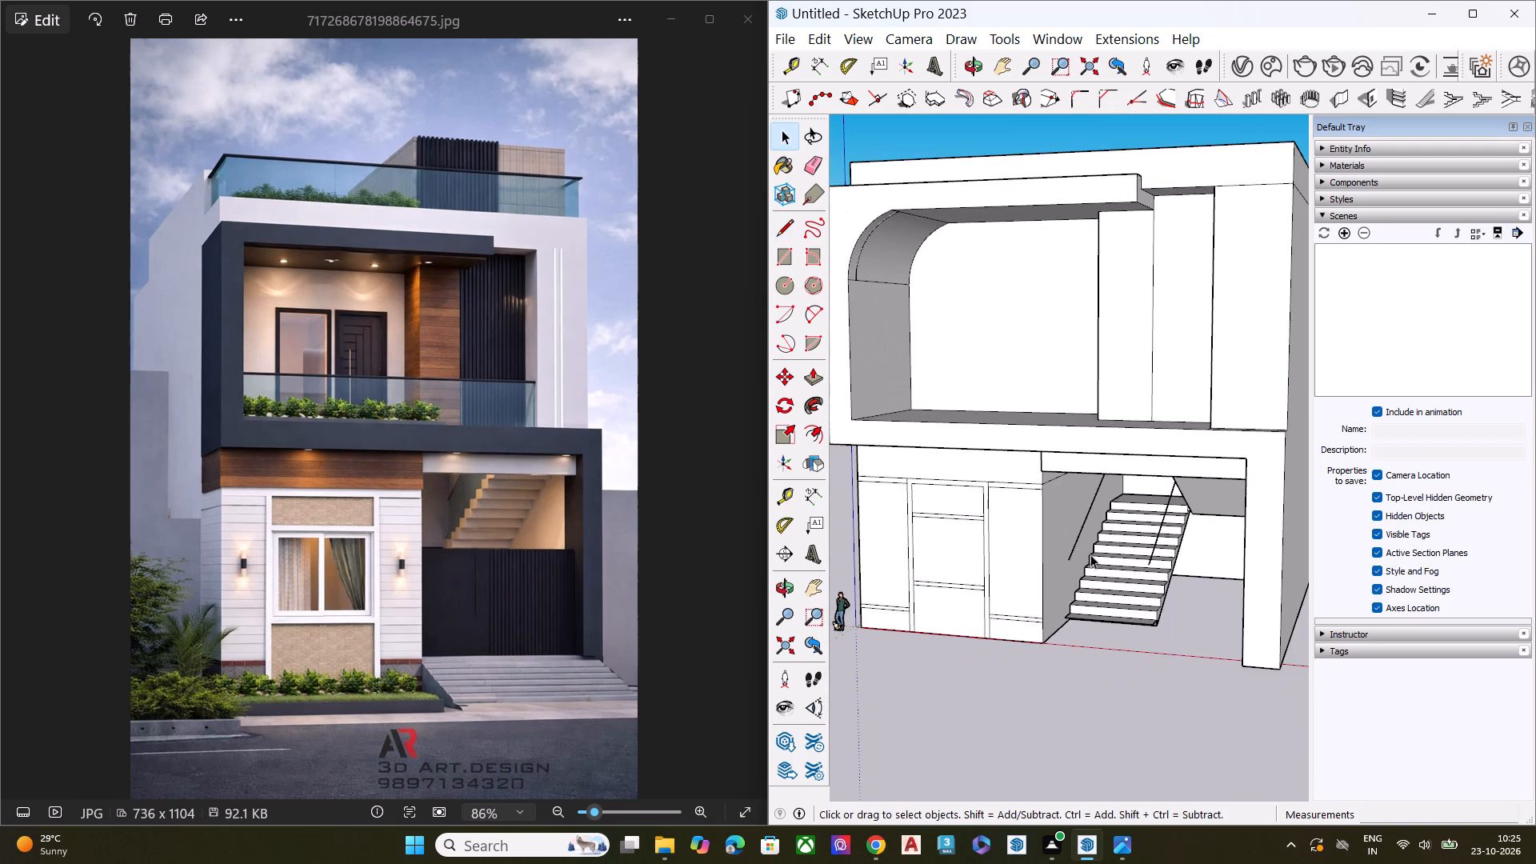
pyautogui.moveTo(1095, 554); pyautogui.dragTo(978, 493, button='middle')
pyautogui.scroll(7, 978, 493)
pyautogui.scroll(-5, 950, 508)
pyautogui.scroll(2, 917, 474)
pyautogui.scroll(-1, 917, 474)
pyautogui.scroll(2, 917, 474)
pyautogui.scroll(-1, 916, 474)
pyautogui.scroll(2, 916, 474)
pyautogui.scroll(-1, 886, 500)
pyautogui.scroll(7, 886, 500)
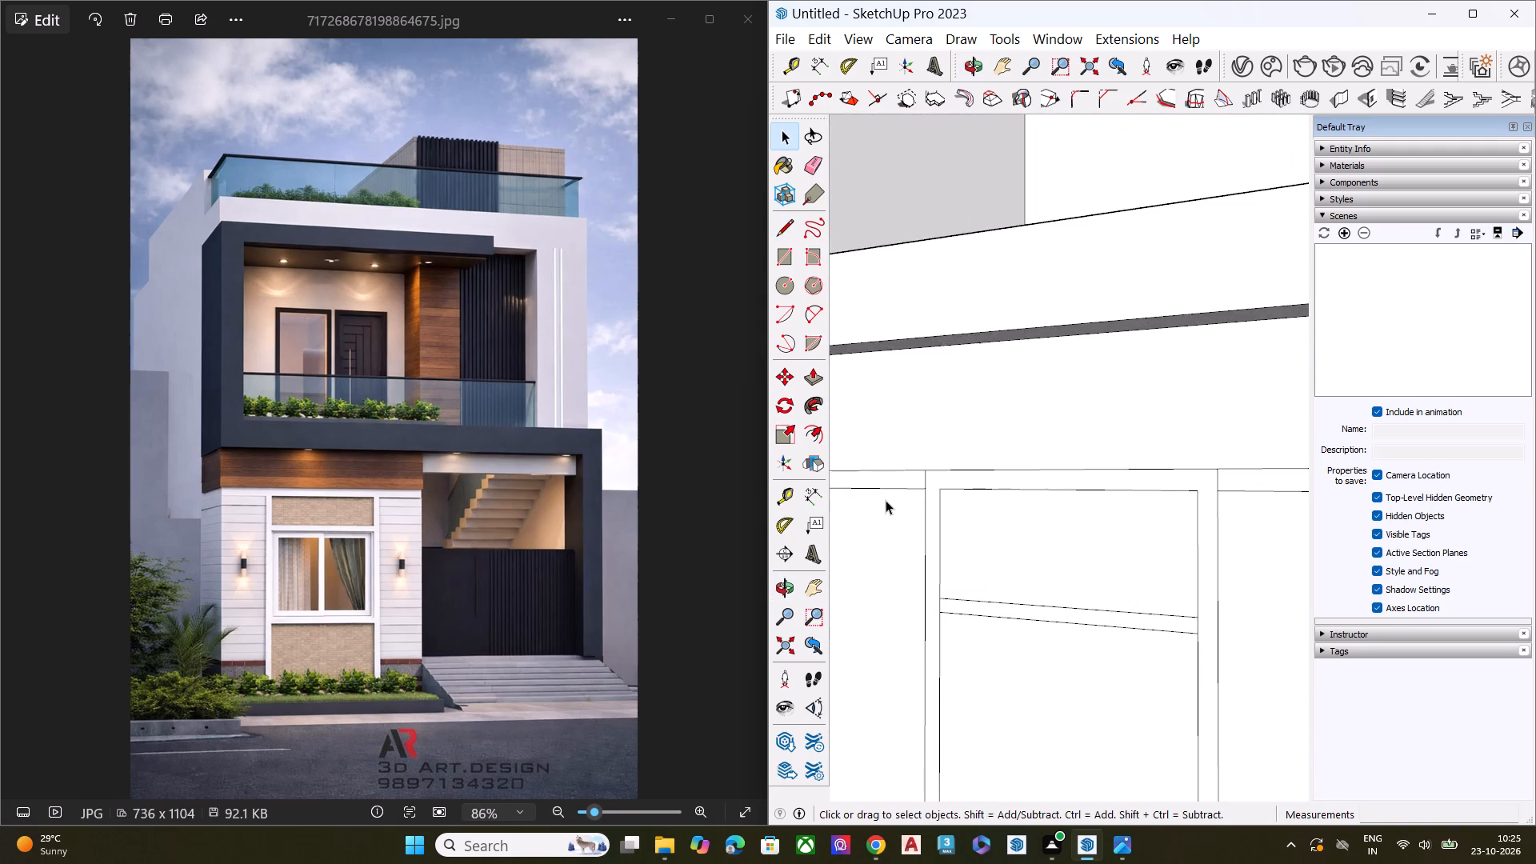
pyautogui.scroll(6, 886, 500)
pyautogui.press('e')
pyautogui.click(960, 461)
pyautogui.scroll(-4, 862, 466)
pyautogui.scroll(1, 852, 466)
pyautogui.scroll(-2, 852, 466)
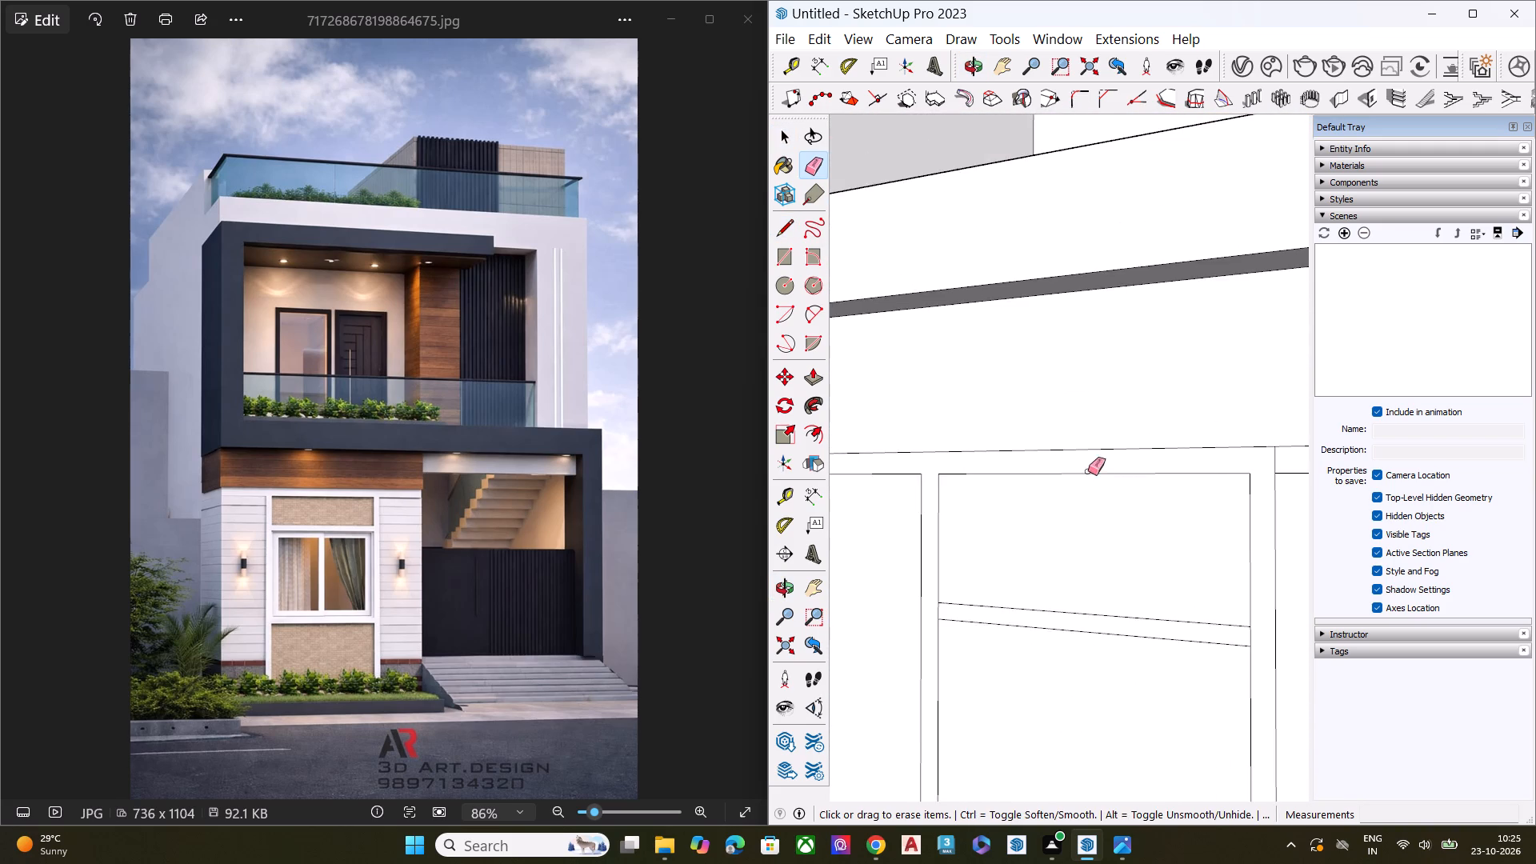
pyautogui.scroll(-2, 916, 465)
pyautogui.scroll(1, 916, 465)
pyautogui.scroll(-4, 916, 465)
pyautogui.scroll(1, 1126, 465)
pyautogui.scroll(-3, 1126, 465)
pyautogui.scroll(3, 1126, 465)
pyautogui.click(1128, 464)
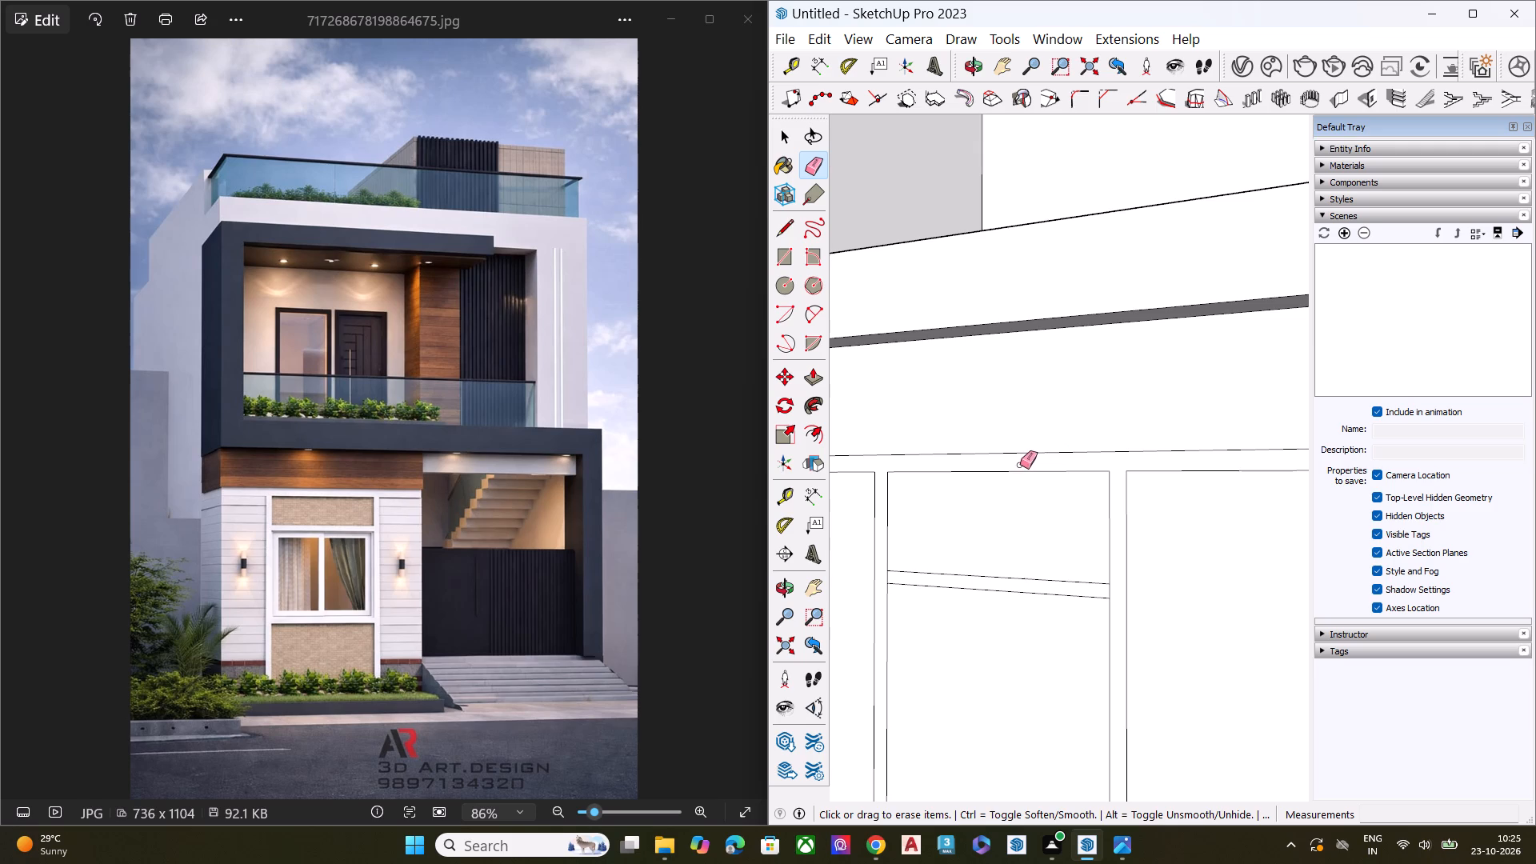
# Erase the short vertical segments at both ends of the window frame's upper crossbar so it merges with the uprights.
pyautogui.scroll(-3, 1035, 452)
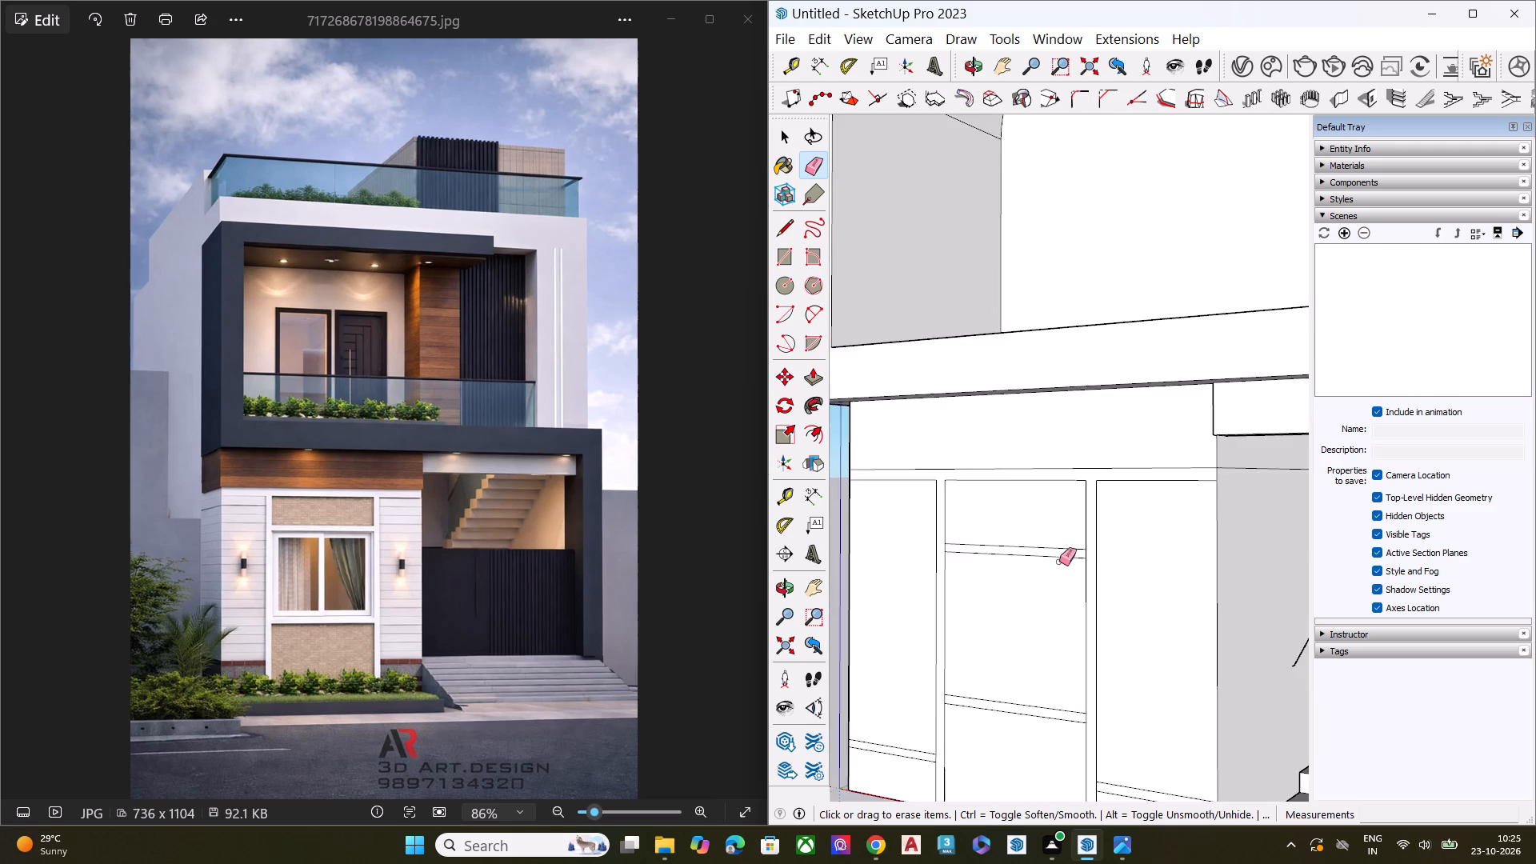
pyautogui.scroll(-3, 1059, 562)
pyautogui.scroll(5, 1090, 585)
pyautogui.scroll(-1, 1091, 585)
pyautogui.scroll(3, 1091, 585)
pyautogui.scroll(-1, 1084, 546)
pyautogui.scroll(5, 1084, 546)
pyautogui.scroll(-1, 1078, 535)
pyautogui.scroll(2, 1078, 534)
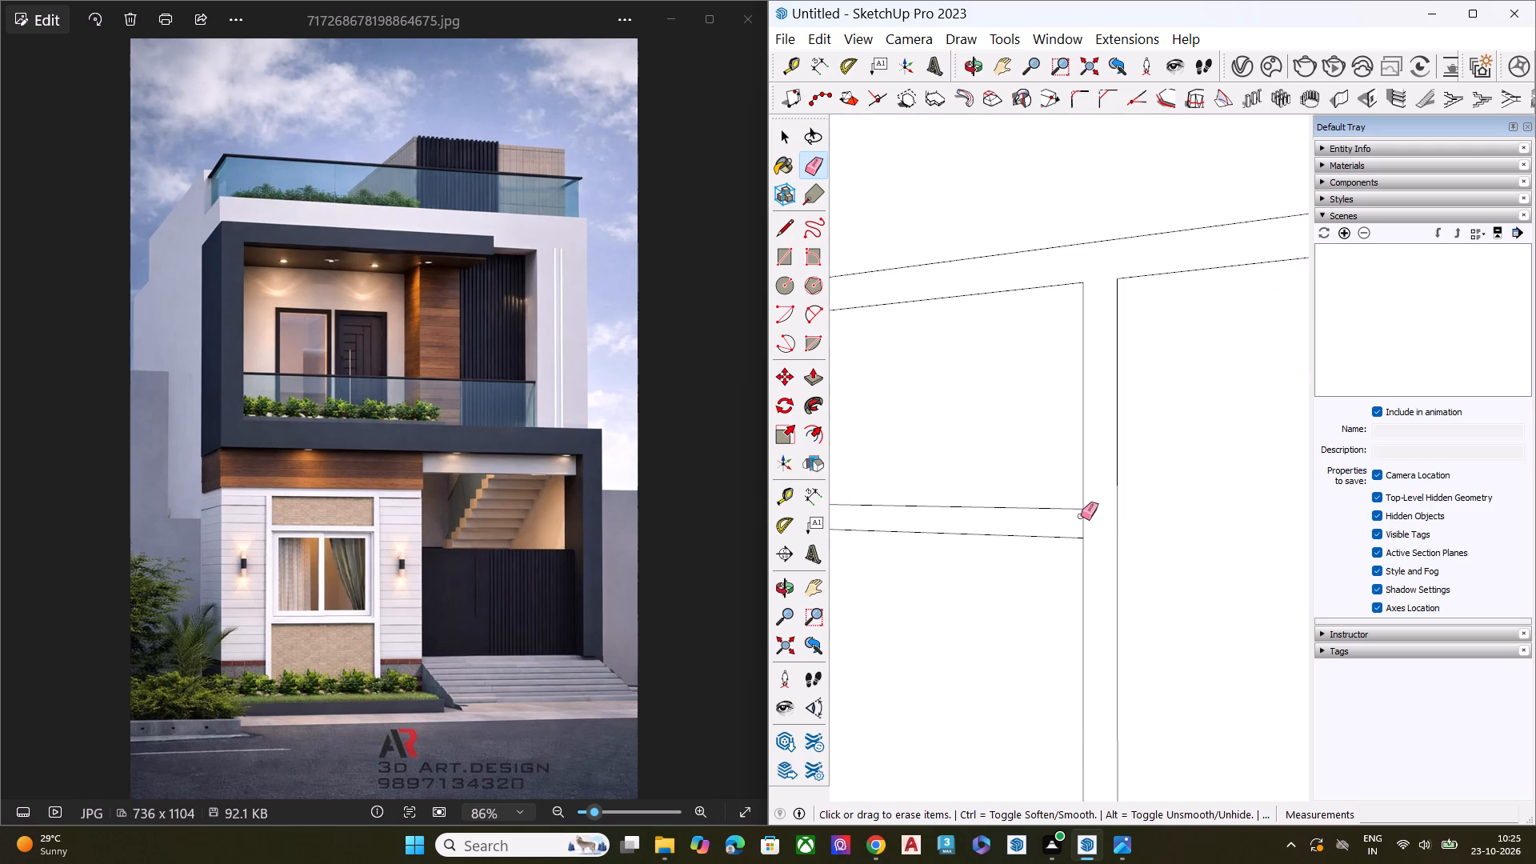
pyautogui.click(1084, 522)
pyautogui.scroll(-7, 1131, 489)
pyautogui.scroll(3, 880, 515)
pyautogui.scroll(-1, 878, 515)
pyautogui.scroll(4, 878, 515)
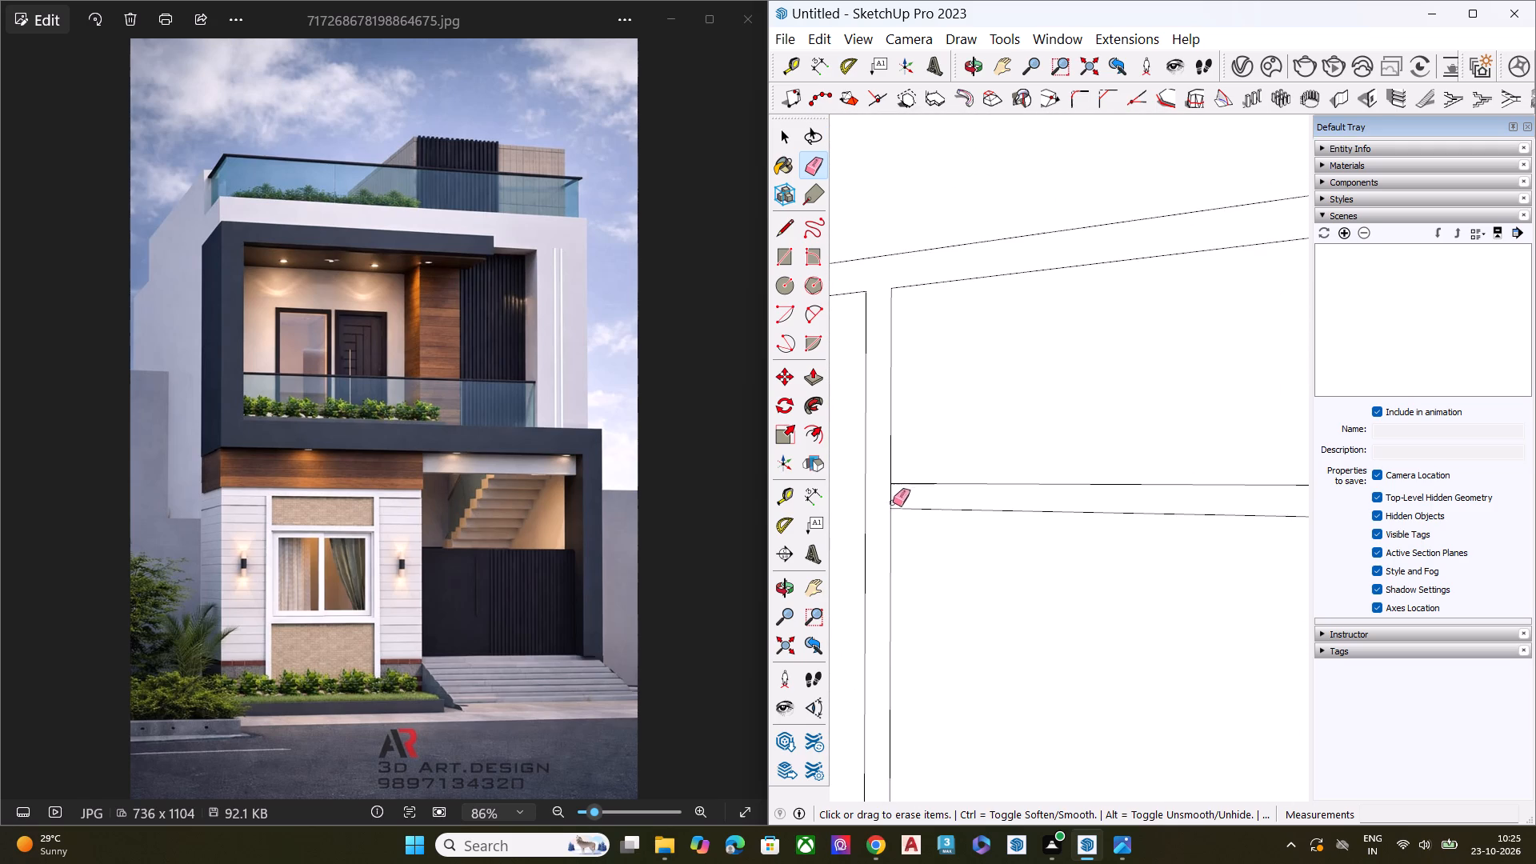
pyautogui.click(893, 501)
# Erase the short vertical segments at both ends of the window frame's lower crossbar so it merges with the uprights.
pyautogui.scroll(-2, 930, 441)
pyautogui.scroll(1, 930, 441)
pyautogui.scroll(-9, 930, 441)
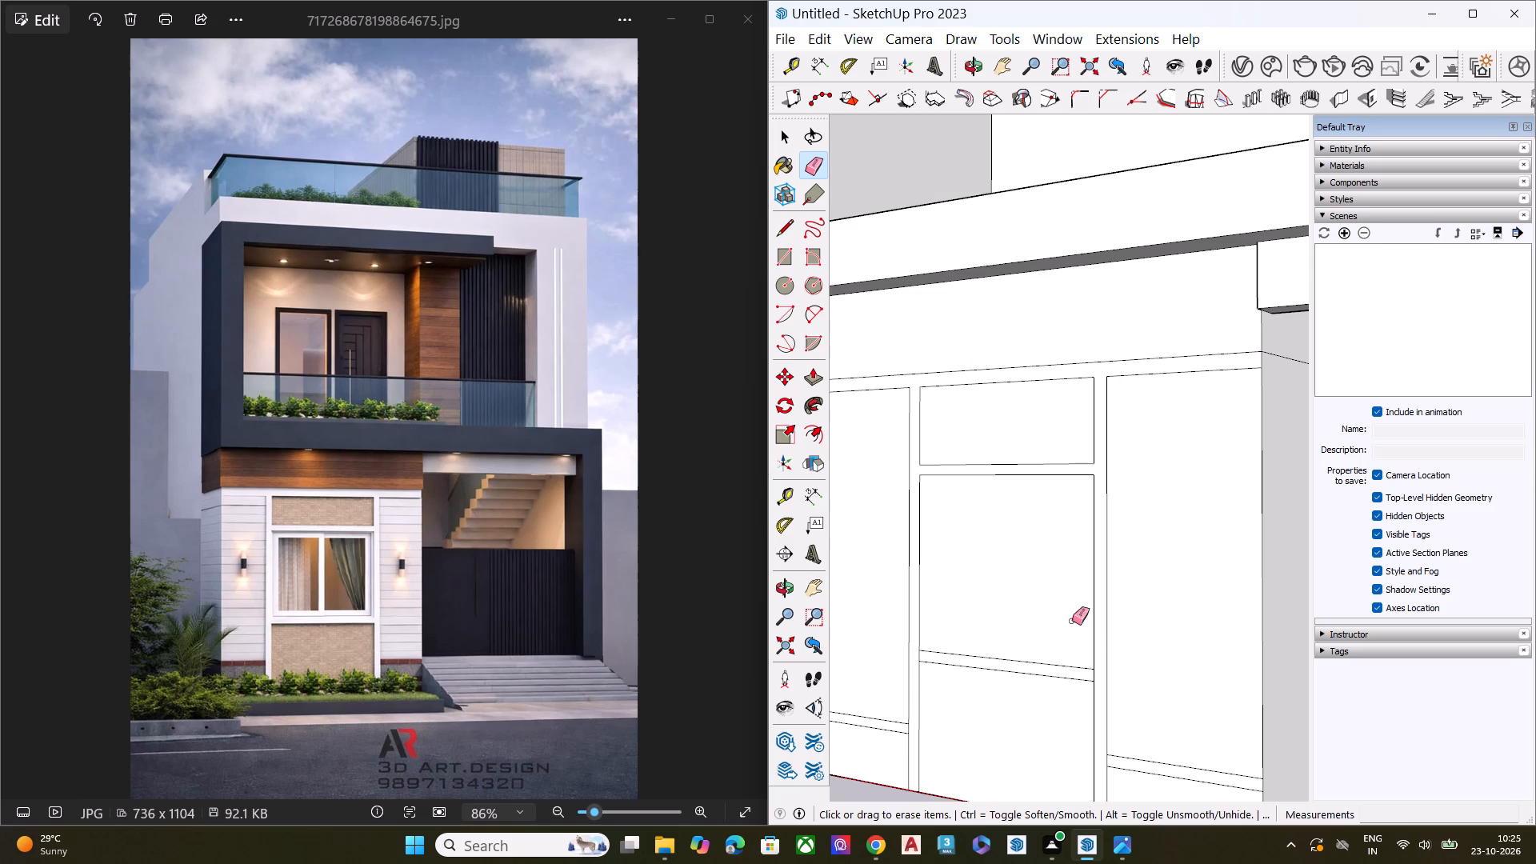
pyautogui.scroll(5, 1033, 720)
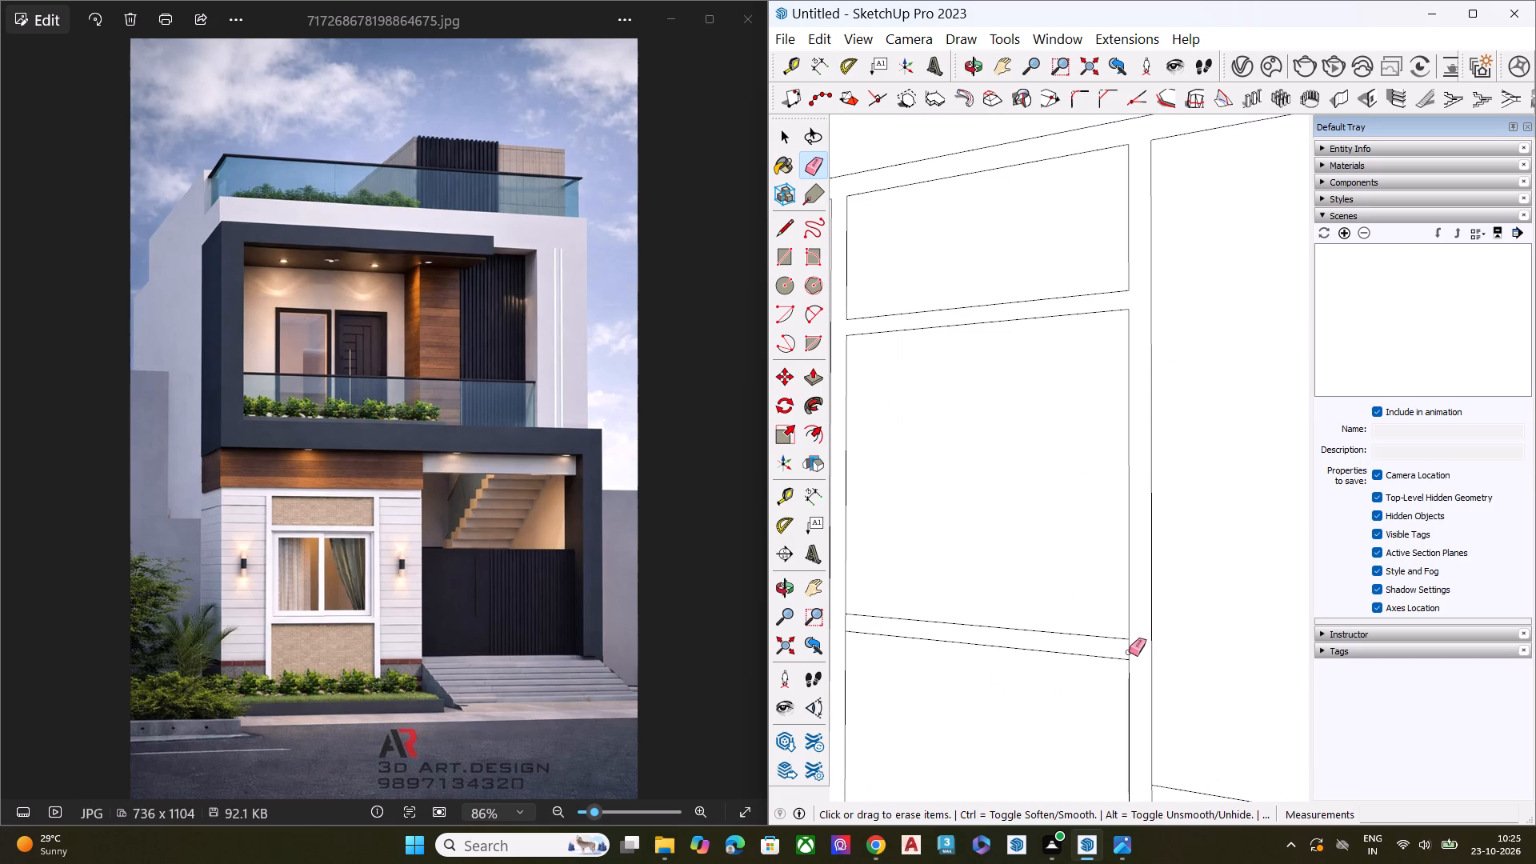
pyautogui.click(1129, 652)
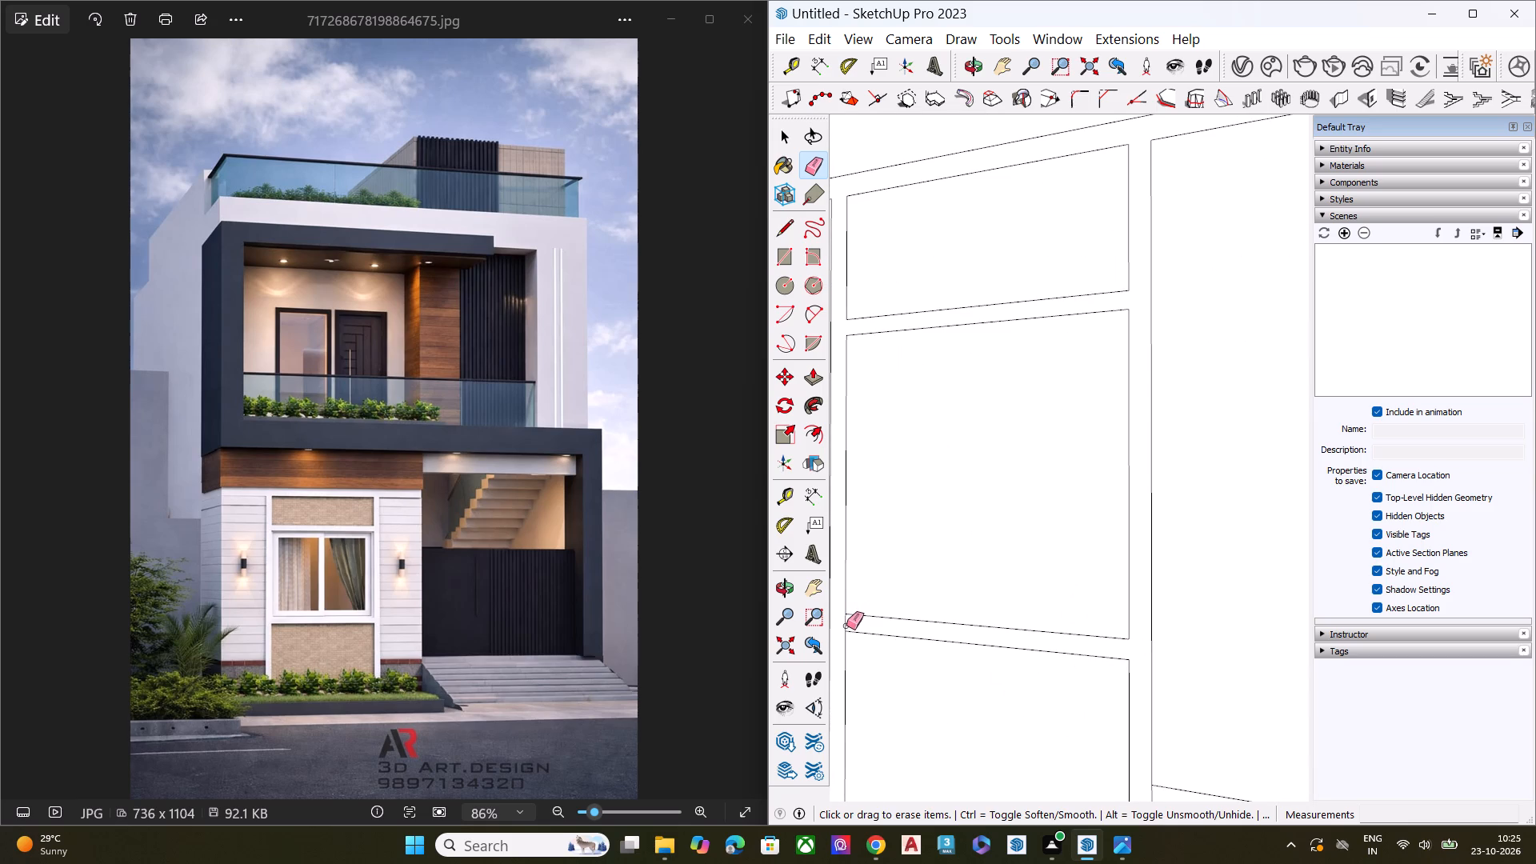
pyautogui.click(846, 626)
pyautogui.scroll(-7, 999, 634)
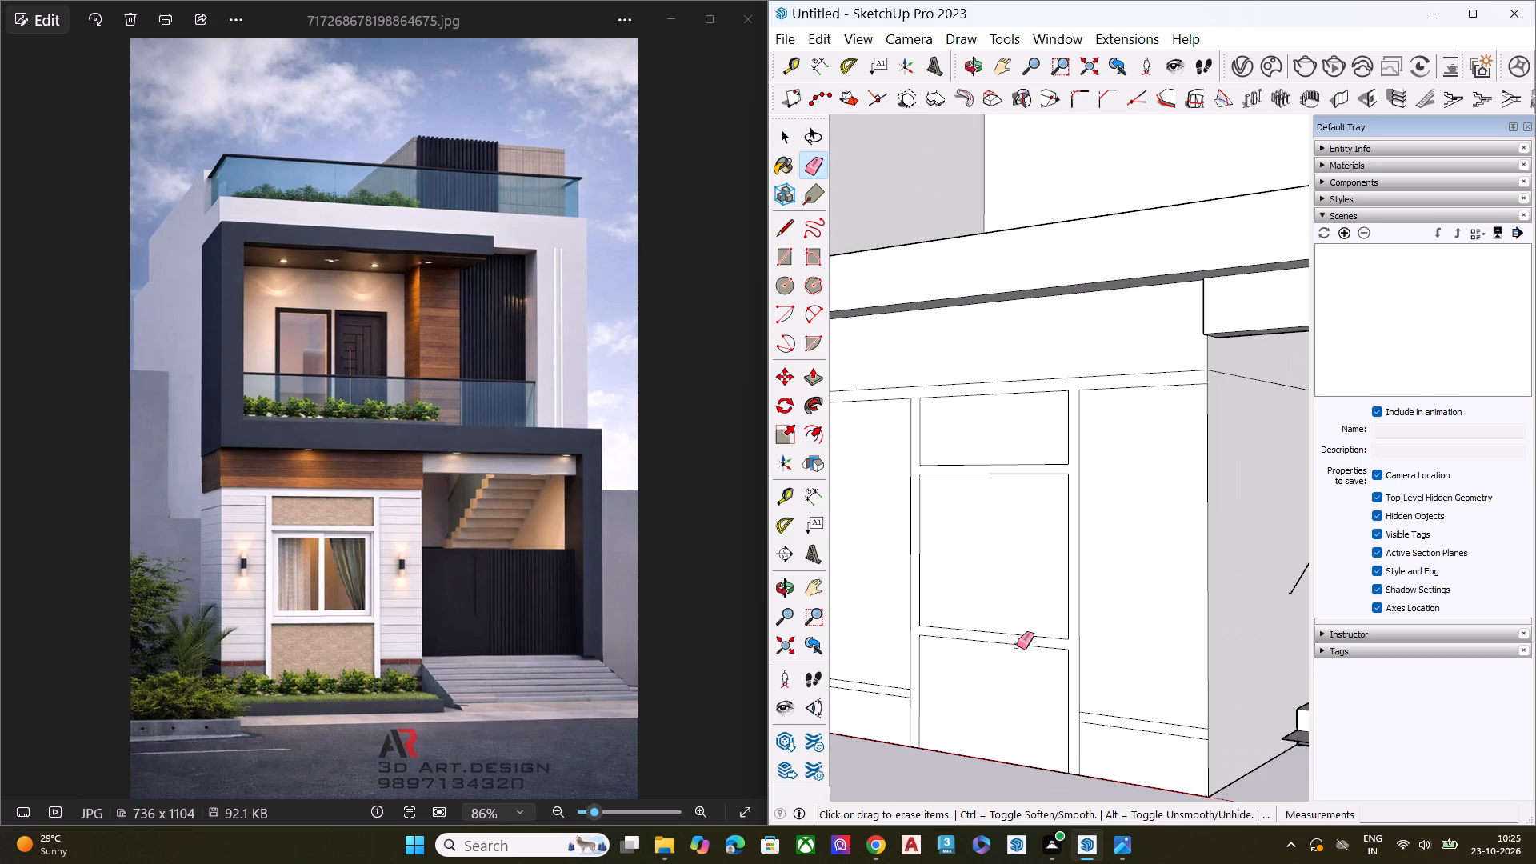
pyautogui.scroll(-6, 1050, 625)
pyautogui.scroll(1, 1046, 626)
pyautogui.scroll(-2, 1043, 628)
pyautogui.press('space')
# Pull the merged face of the top band and window frame outward by about 3 1/16".
pyautogui.click(987, 754)
pyautogui.moveTo(1056, 550); pyautogui.dragTo(1047, 673, button='middle')
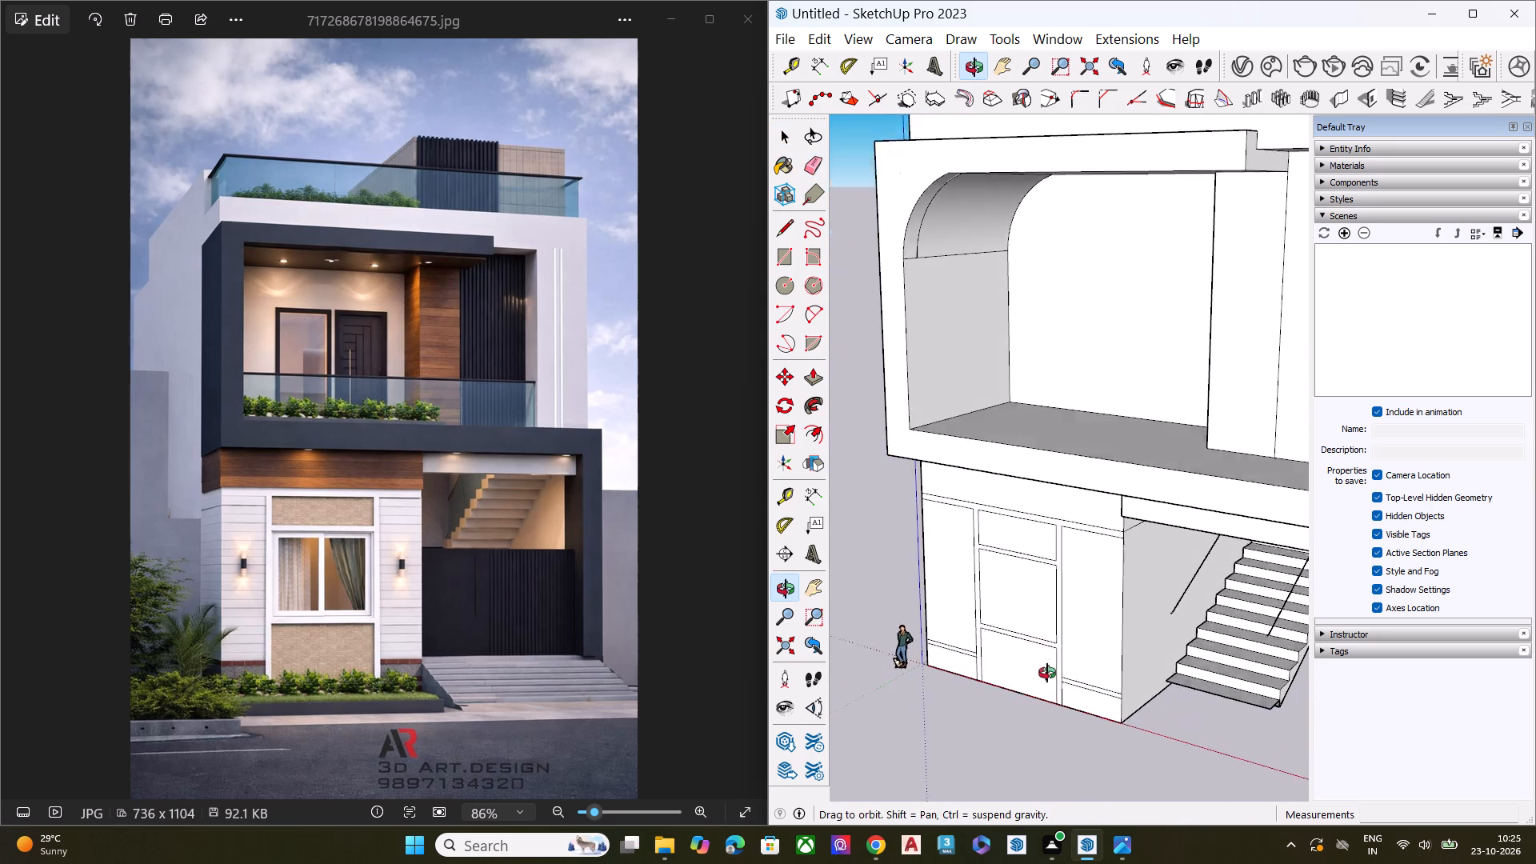
pyautogui.moveTo(1047, 673); pyautogui.dragTo(1047, 674, button='middle')
pyautogui.scroll(14, 1083, 529)
pyautogui.click(1054, 536)
pyautogui.scroll(-4, 999, 537)
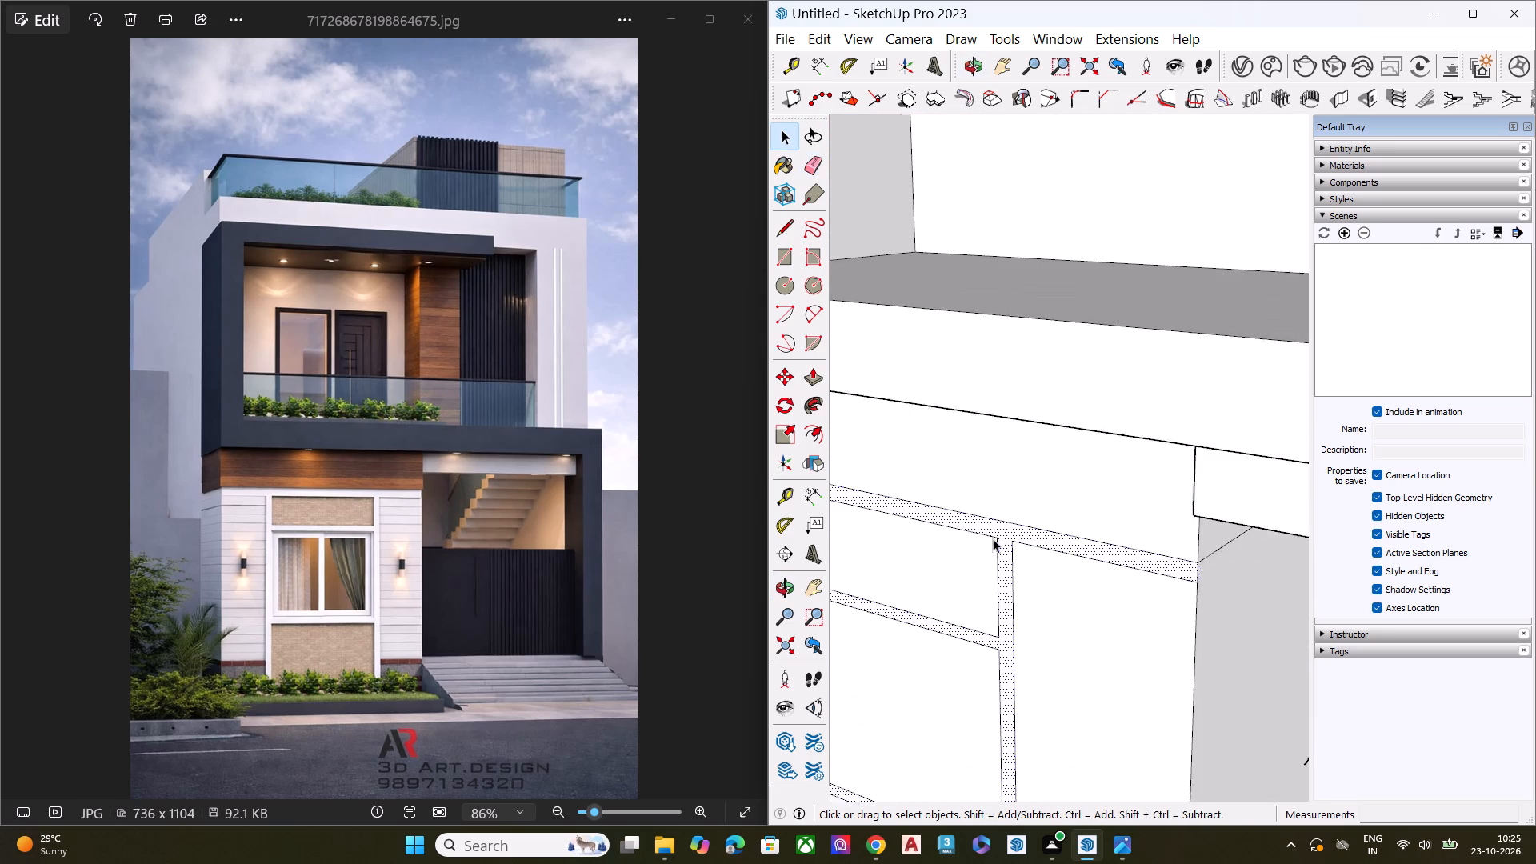
pyautogui.scroll(-2, 993, 538)
pyautogui.press('p')
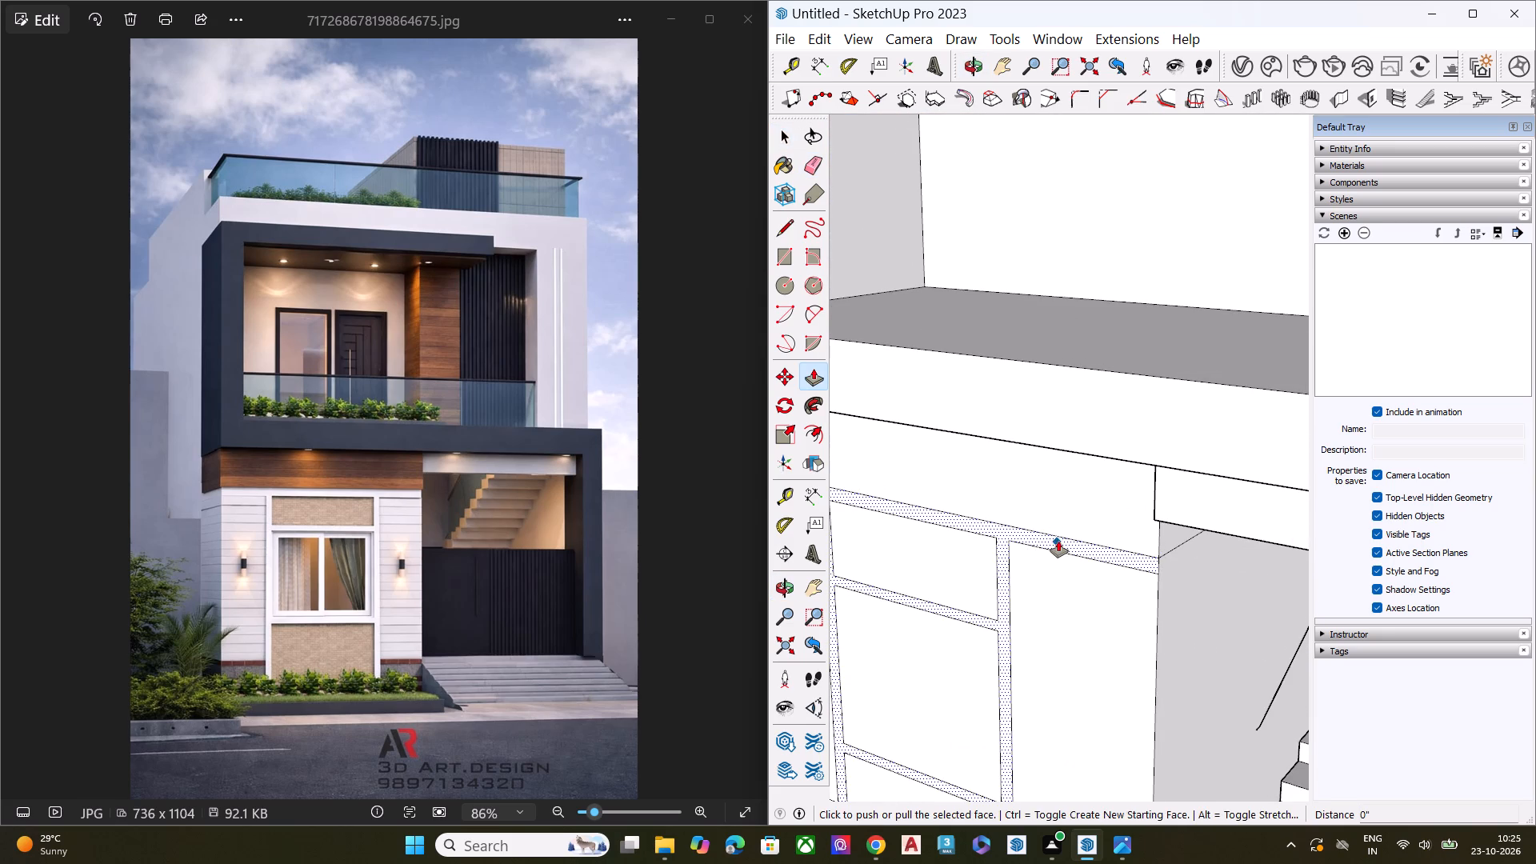
pyautogui.scroll(4, 1058, 541)
pyautogui.click(1069, 545)
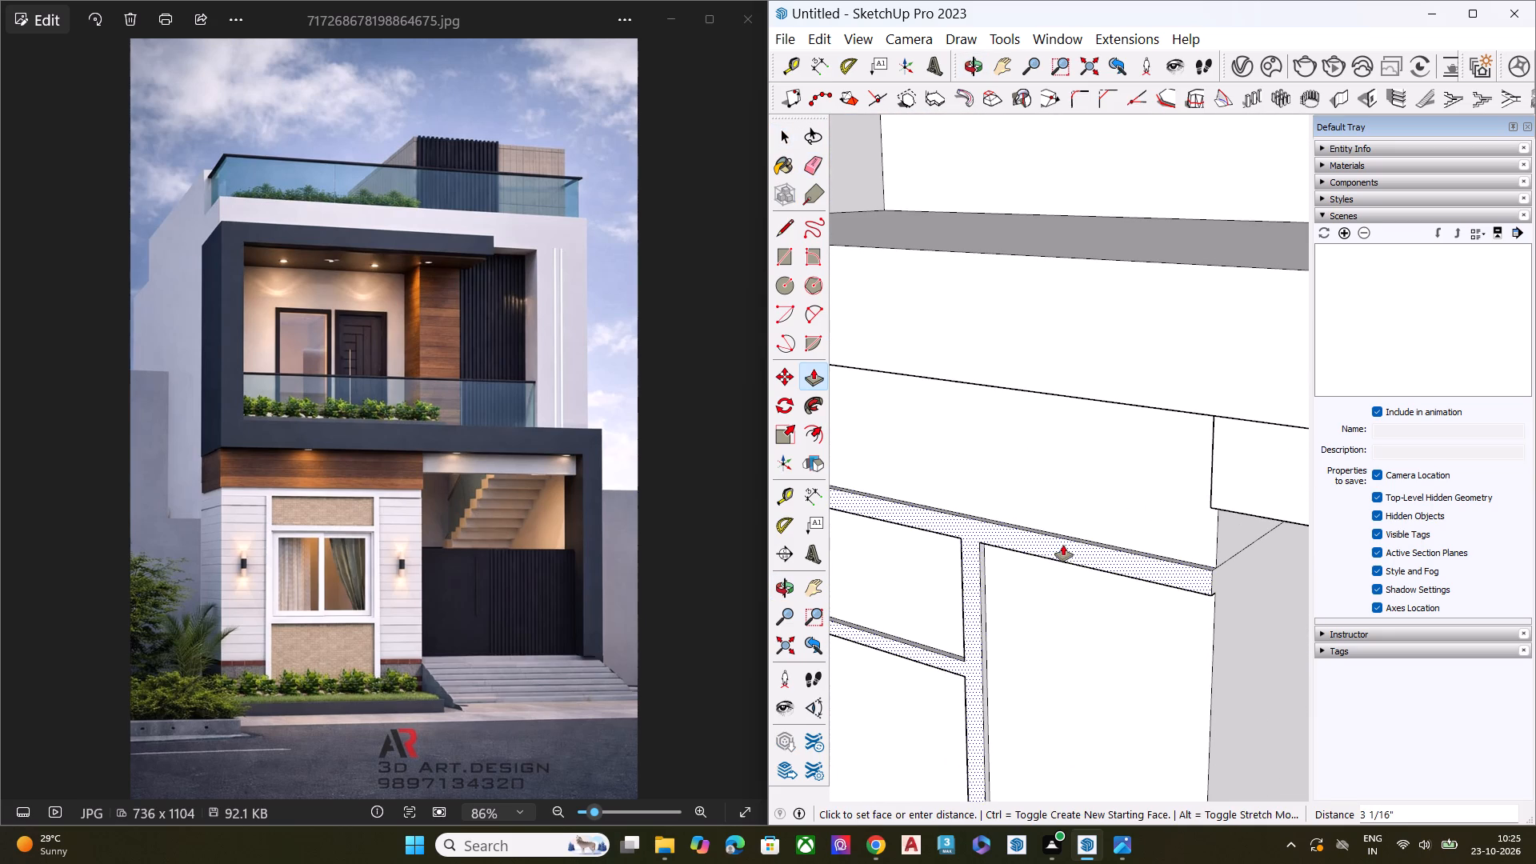
pyautogui.click(1066, 545)
pyautogui.press('space')
# Pull the front face of the top band and window frame outward by about another 3/4" and clear the selection.
pyautogui.scroll(-1, 1030, 538)
pyautogui.scroll(1, 1031, 538)
pyautogui.scroll(-6, 1031, 538)
pyautogui.moveTo(1038, 589); pyautogui.dragTo(1075, 530, button='middle')
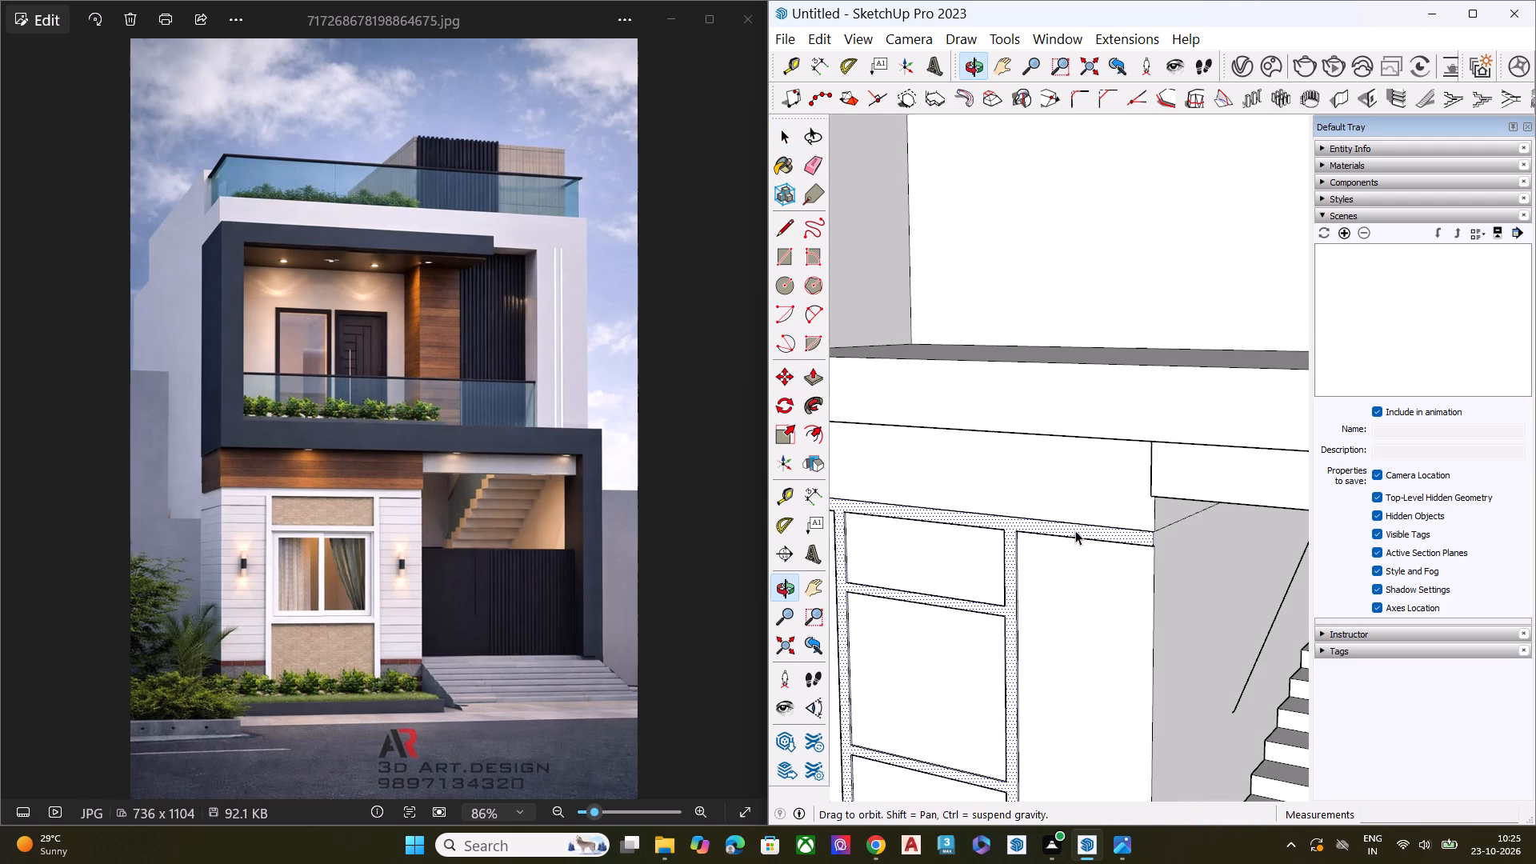
pyautogui.moveTo(1075, 530); pyautogui.dragTo(1075, 532, button='middle')
pyautogui.scroll(-4, 1078, 514)
pyautogui.scroll(3, 1078, 514)
pyautogui.scroll(-6, 1078, 514)
pyautogui.scroll(4, 1078, 517)
pyautogui.scroll(-1, 1081, 526)
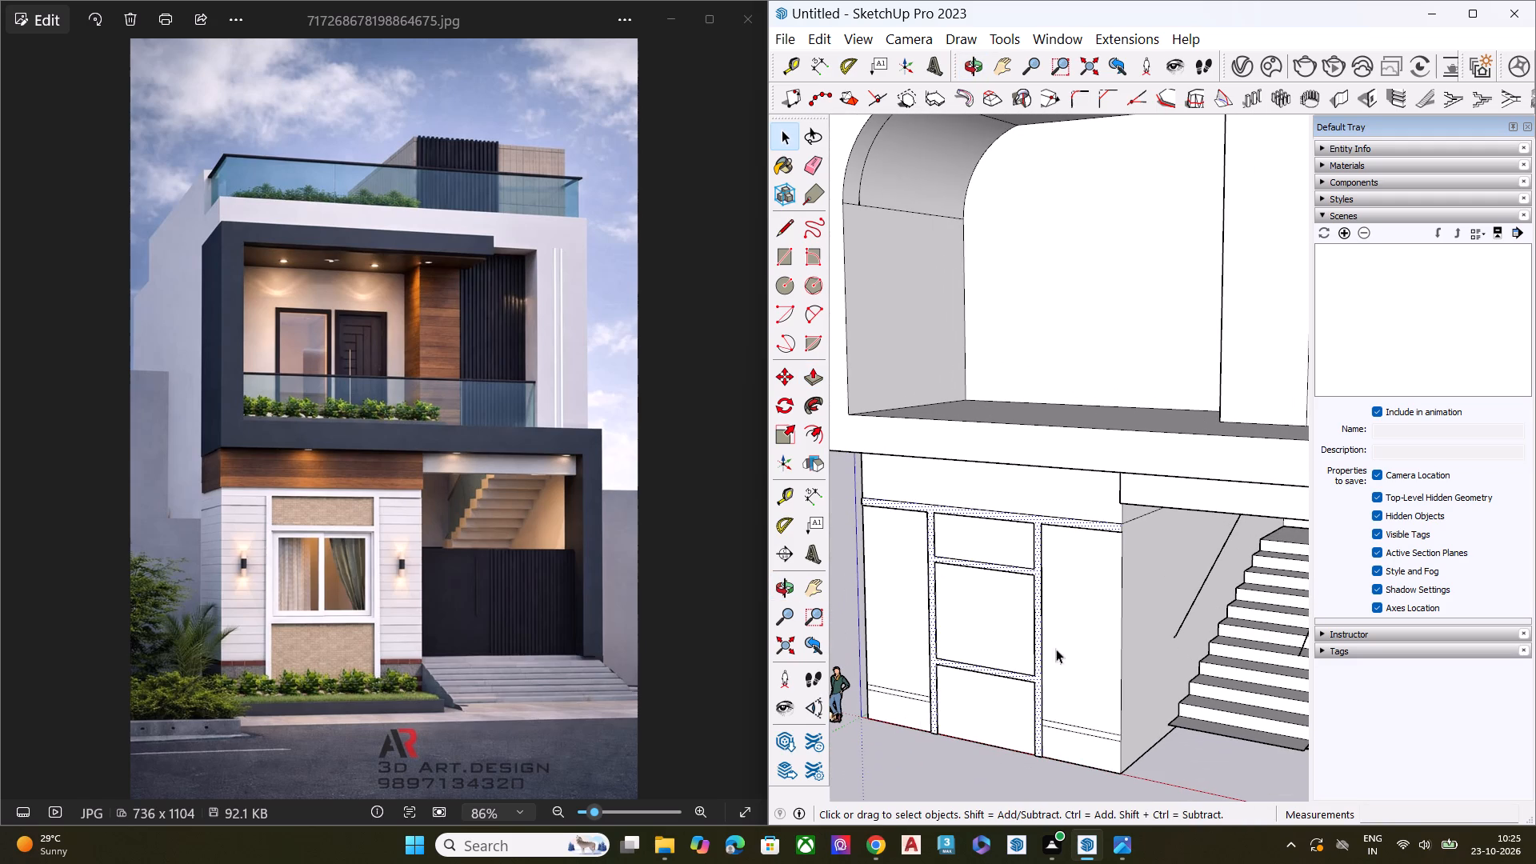
pyautogui.scroll(2, 890, 755)
pyautogui.scroll(-3, 917, 757)
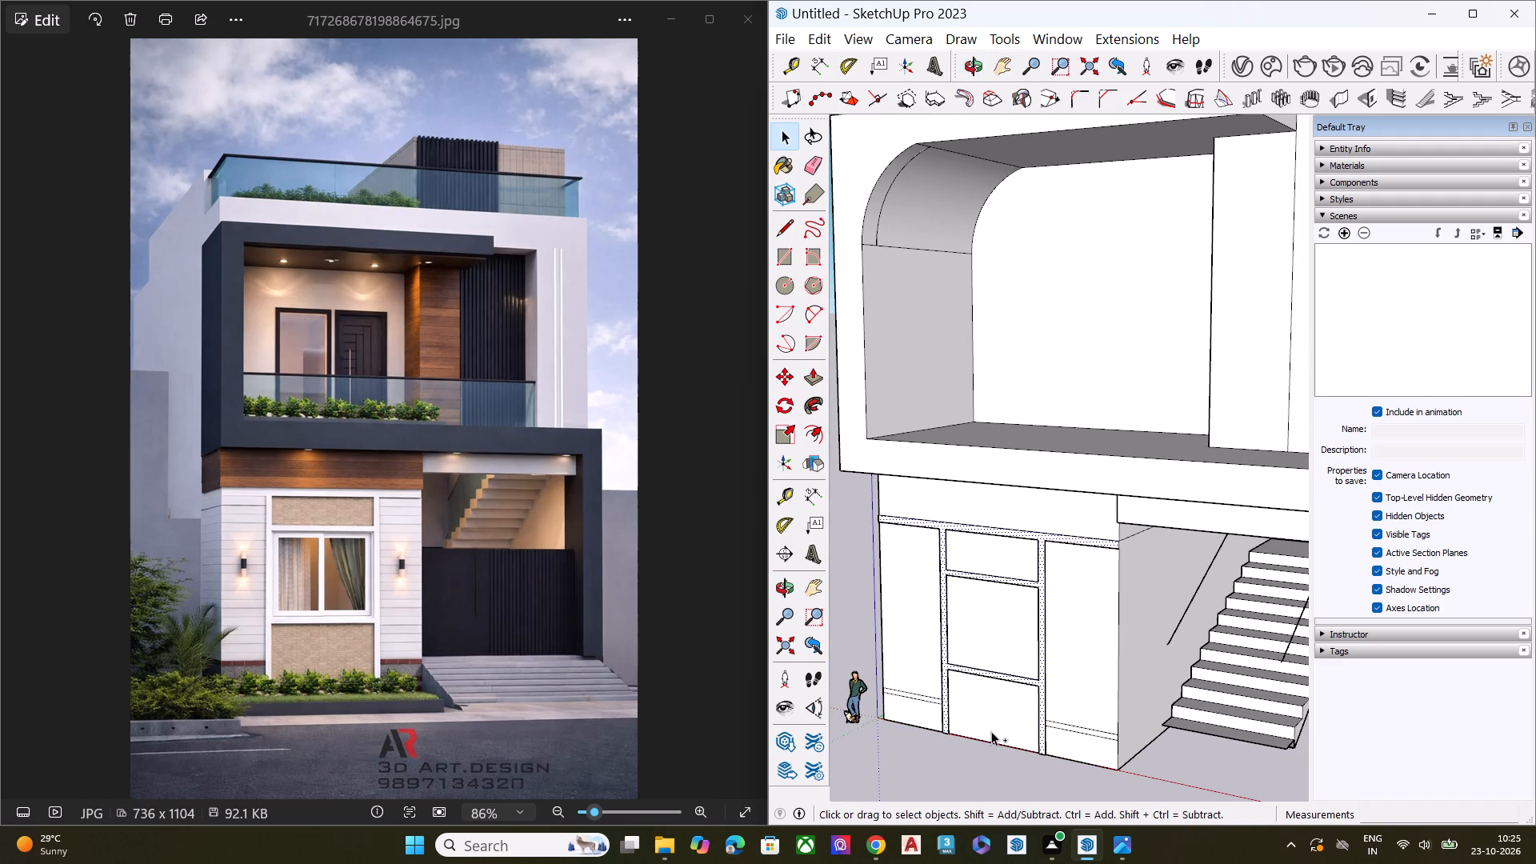
pyautogui.scroll(6, 1078, 525)
pyautogui.press('p')
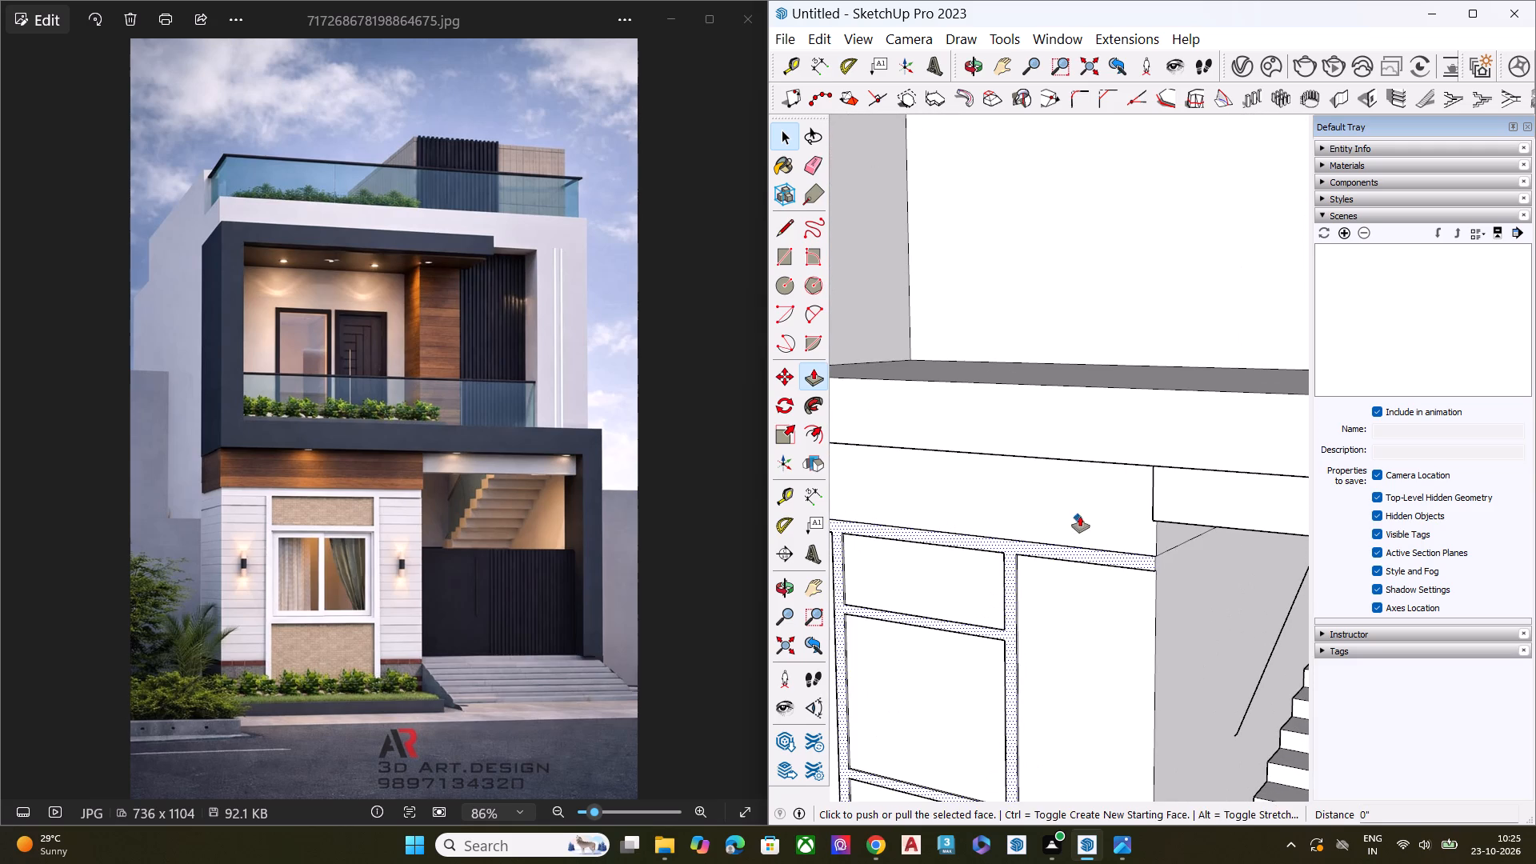
pyautogui.scroll(2, 1074, 507)
pyautogui.moveTo(1046, 550); pyautogui.dragTo(1014, 658, button='middle')
pyautogui.scroll(1, 996, 531)
pyautogui.scroll(-2, 999, 515)
pyautogui.scroll(4, 999, 514)
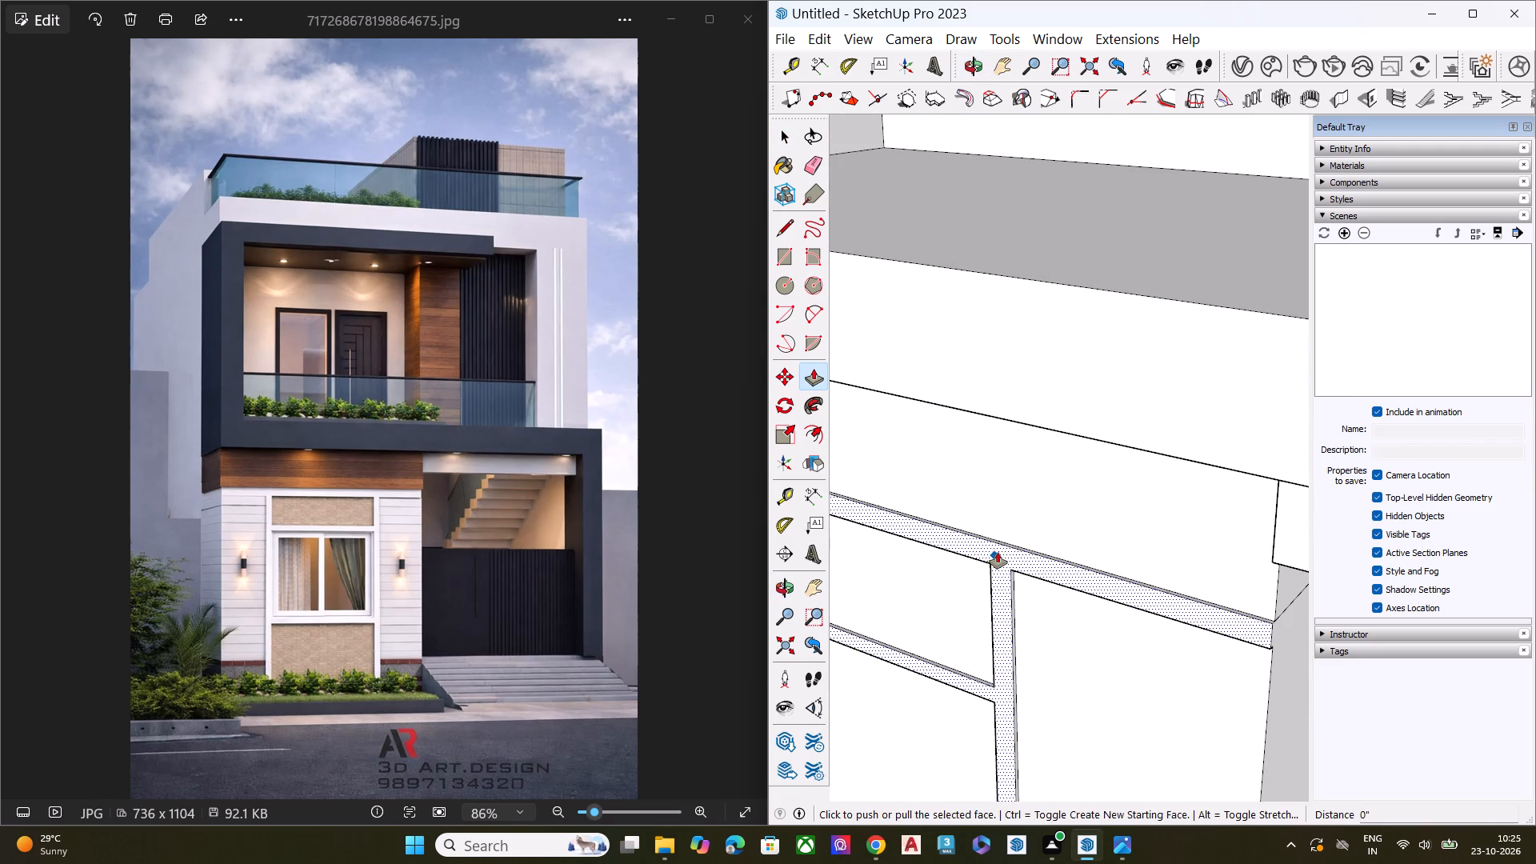
pyautogui.click(998, 552)
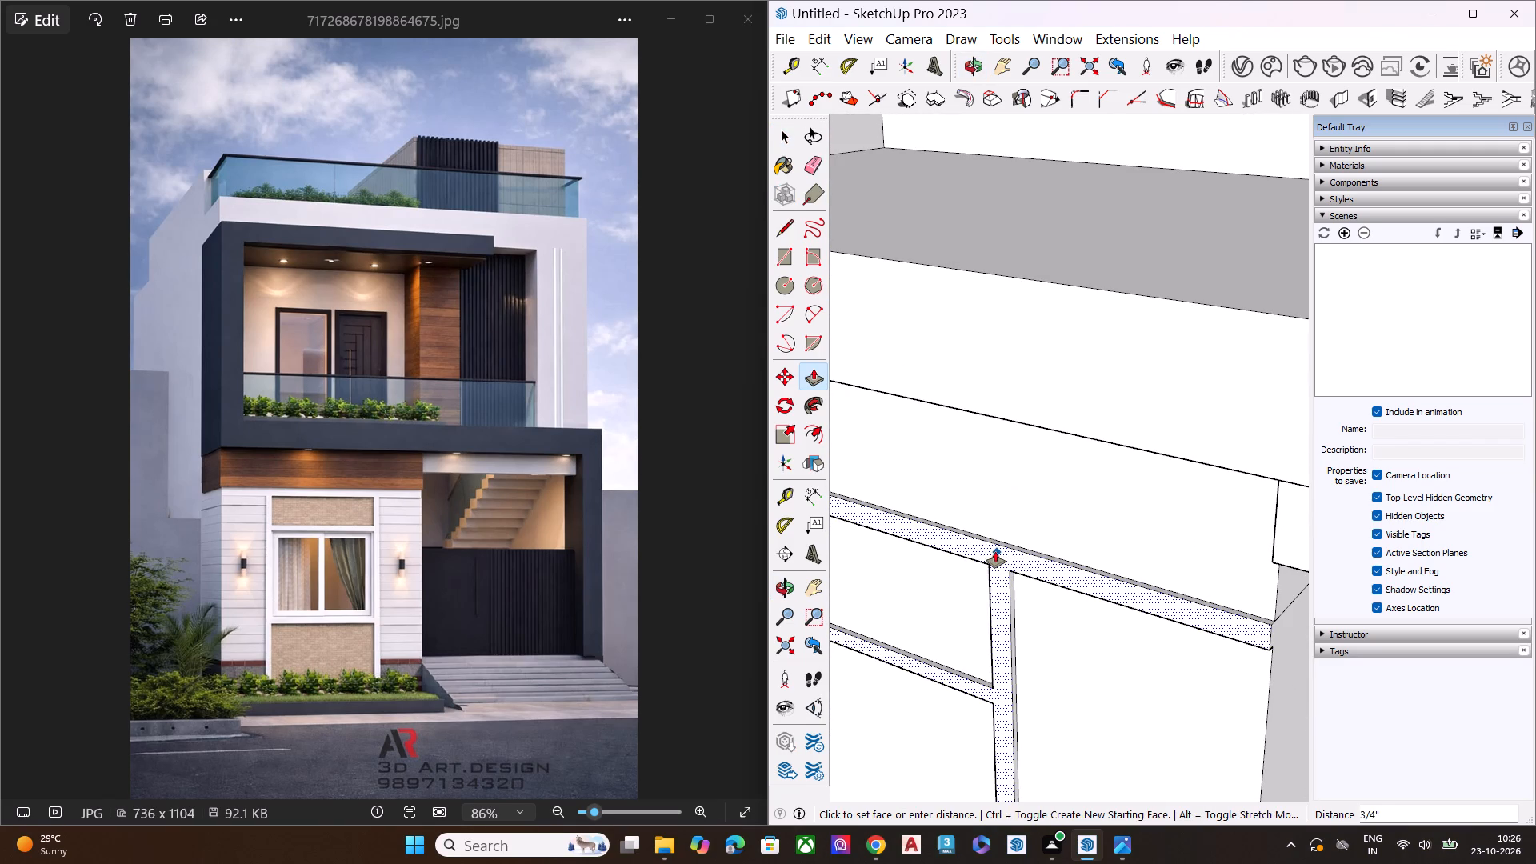
pyautogui.click(995, 551)
pyautogui.press('space')
pyautogui.scroll(-3, 1015, 534)
pyautogui.scroll(1, 1015, 534)
pyautogui.scroll(-11, 1015, 534)
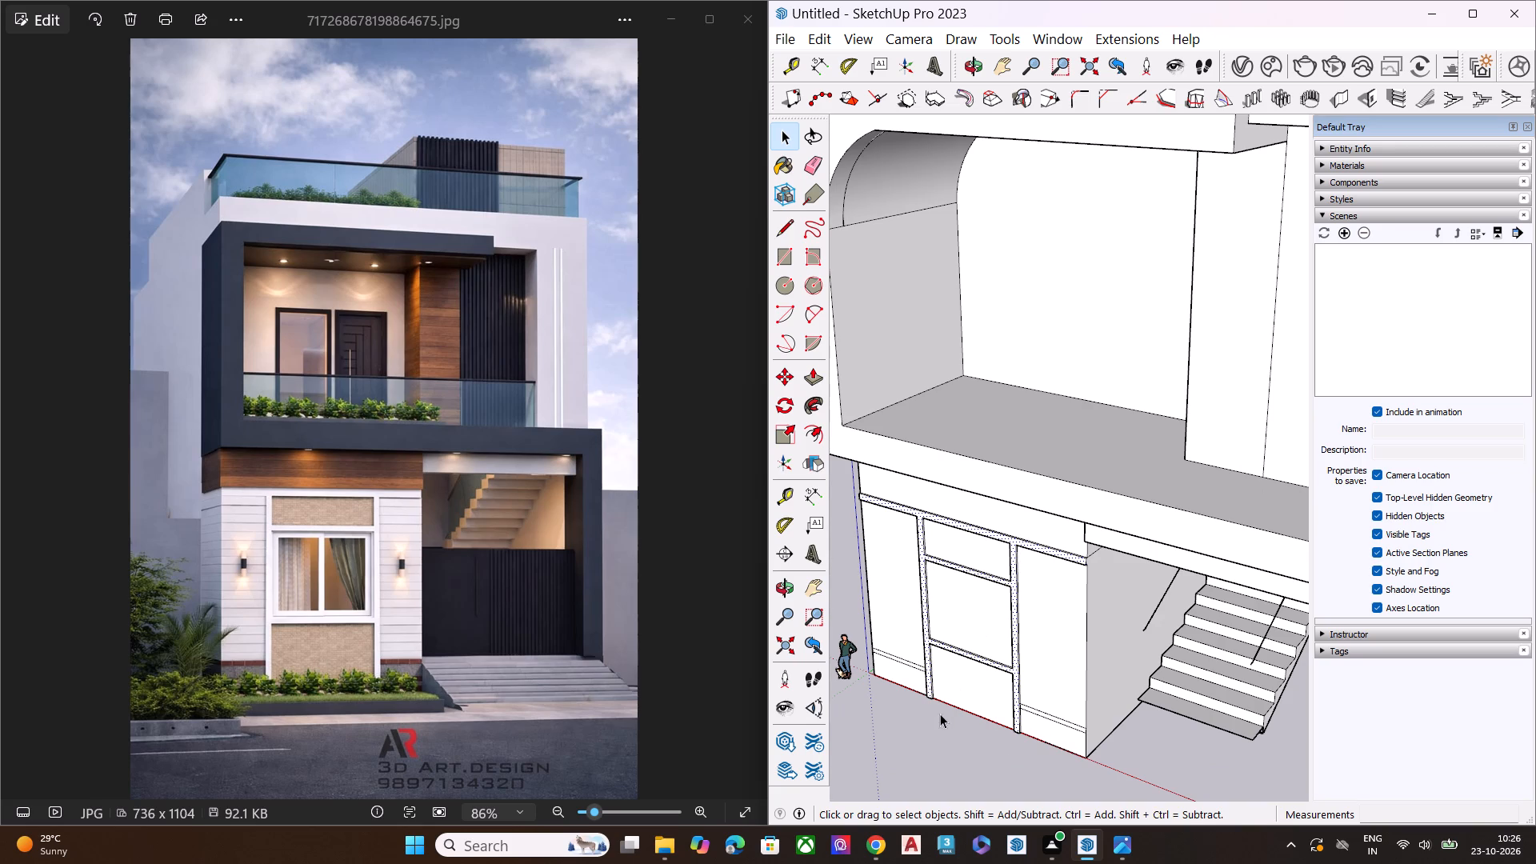
pyautogui.click(890, 753)
# Pull the plinth strip between the window frame and the staircase-side corner outward to meet the frame's upright.
pyautogui.moveTo(998, 746); pyautogui.dragTo(981, 658, button='middle')
pyautogui.scroll(10, 1050, 741)
pyautogui.scroll(-1, 1041, 714)
pyautogui.scroll(4, 1041, 714)
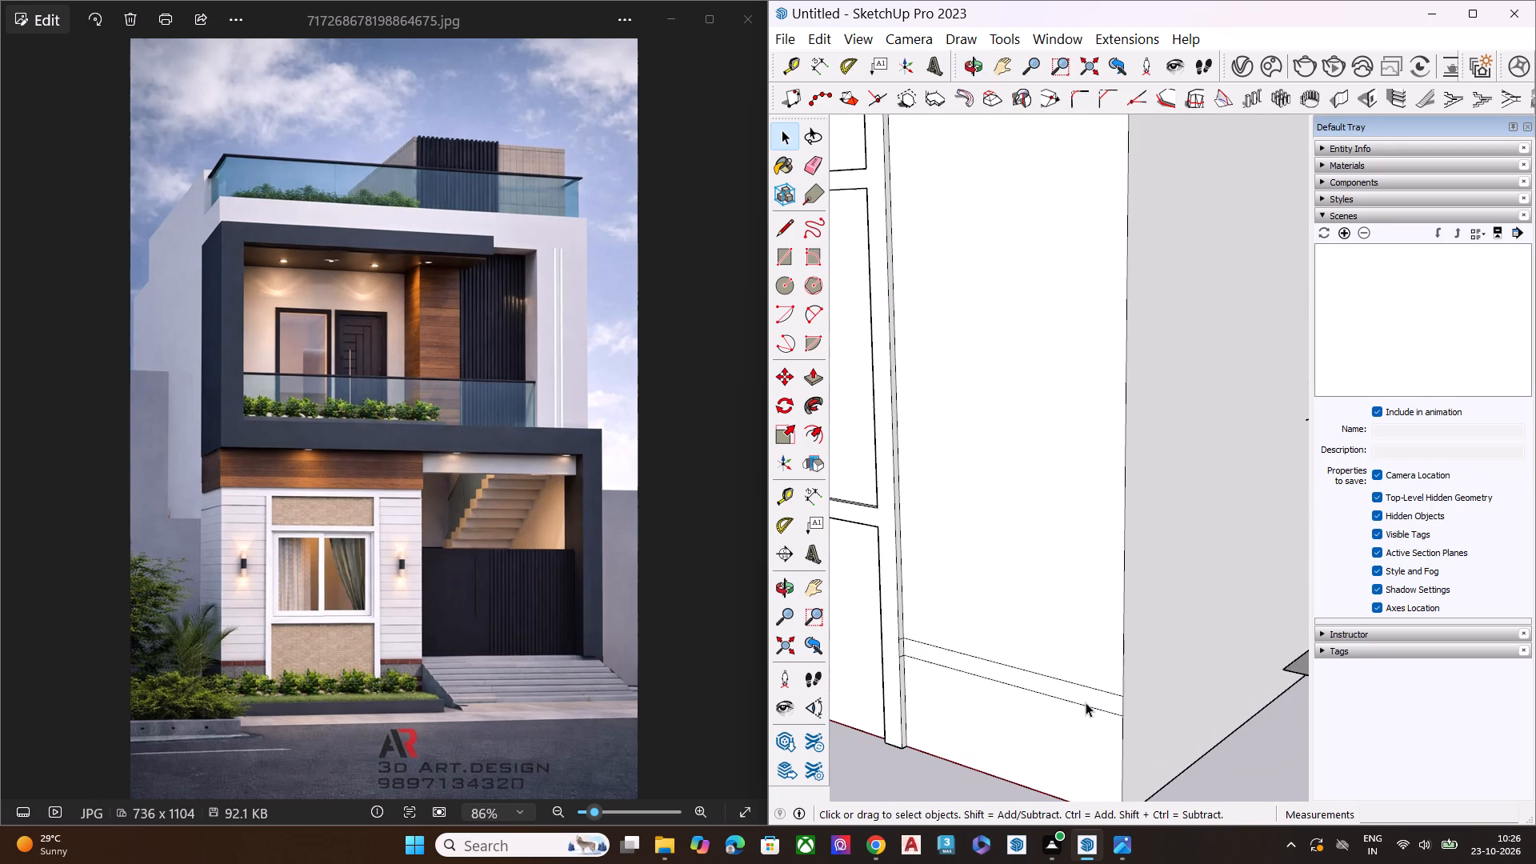
pyautogui.click(1094, 690)
pyautogui.click(1101, 698)
pyautogui.press('p')
pyautogui.click(1101, 698)
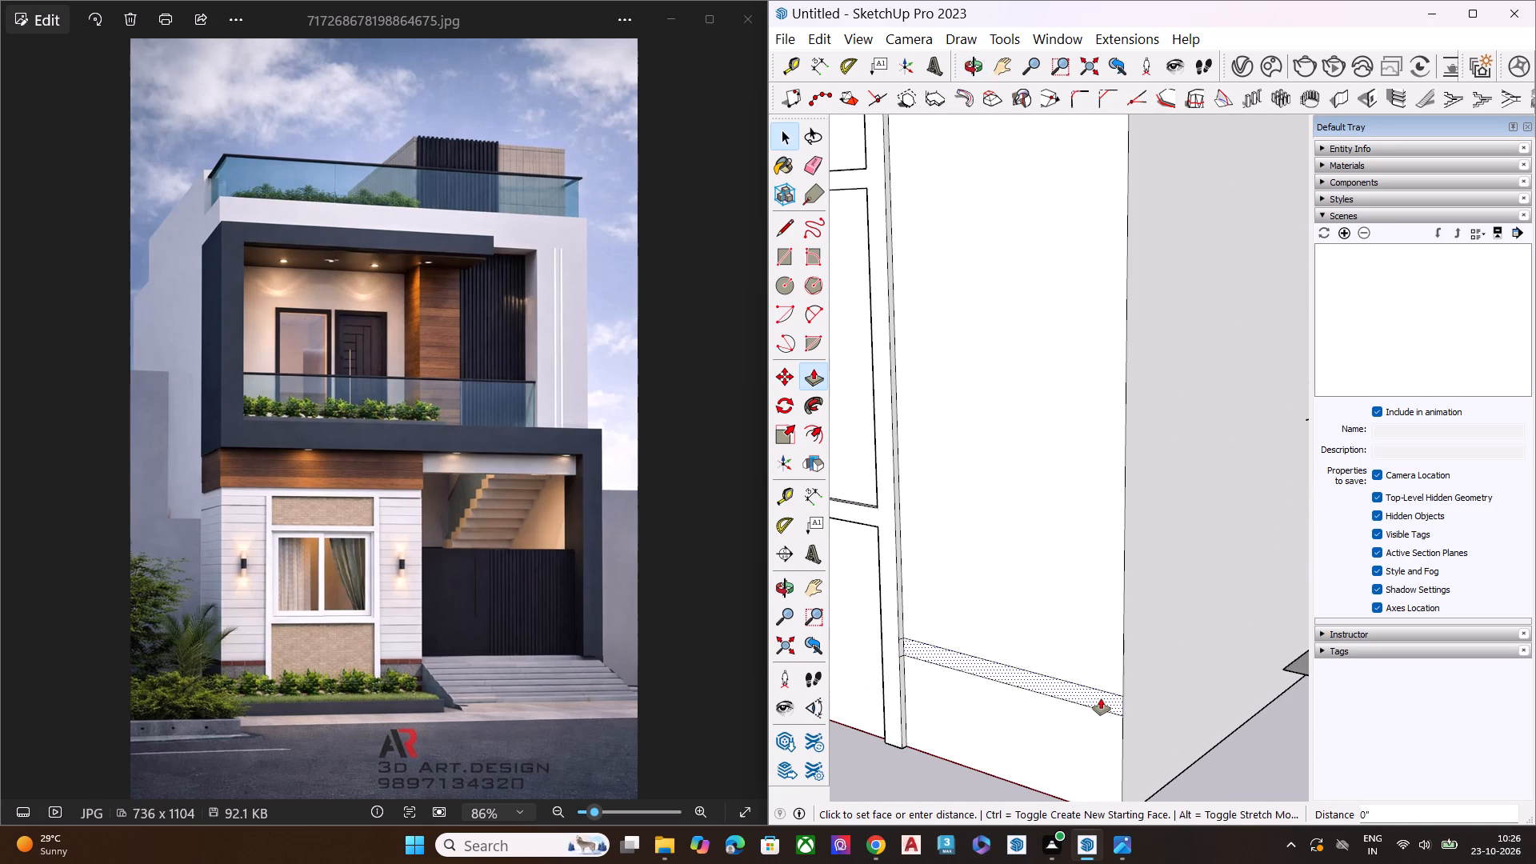
pyautogui.click(898, 649)
pyautogui.press('space')
# Pull the plinth strip on the other side of the window frame, near the side wall, outward to meet the frame's upright.
pyautogui.scroll(-1, 1077, 670)
pyautogui.scroll(1, 1078, 670)
pyautogui.scroll(-10, 1086, 674)
pyautogui.scroll(1, 1145, 672)
pyautogui.scroll(-2, 1146, 672)
pyautogui.scroll(2, 1153, 674)
pyautogui.scroll(-1, 1153, 674)
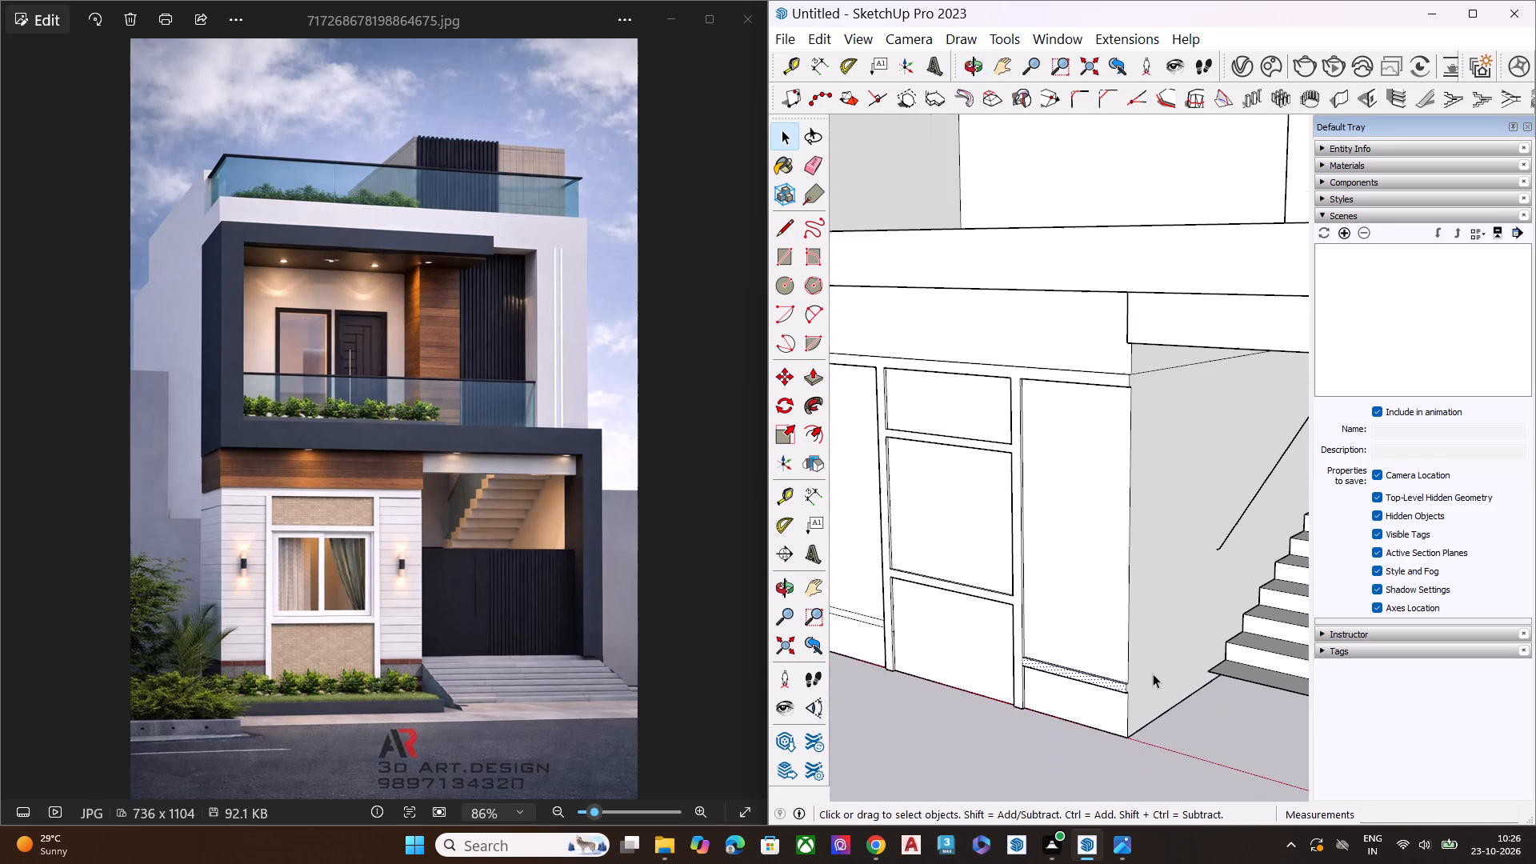
pyautogui.scroll(-1, 1153, 674)
pyautogui.moveTo(968, 677); pyautogui.dragTo(1425, 667, button='middle')
pyautogui.scroll(-1, 1060, 646)
pyautogui.scroll(3, 1070, 646)
pyautogui.scroll(-5, 1085, 646)
pyautogui.scroll(1, 912, 690)
pyautogui.moveTo(912, 690); pyautogui.dragTo(1111, 674, button='middle')
pyautogui.scroll(7, 1040, 713)
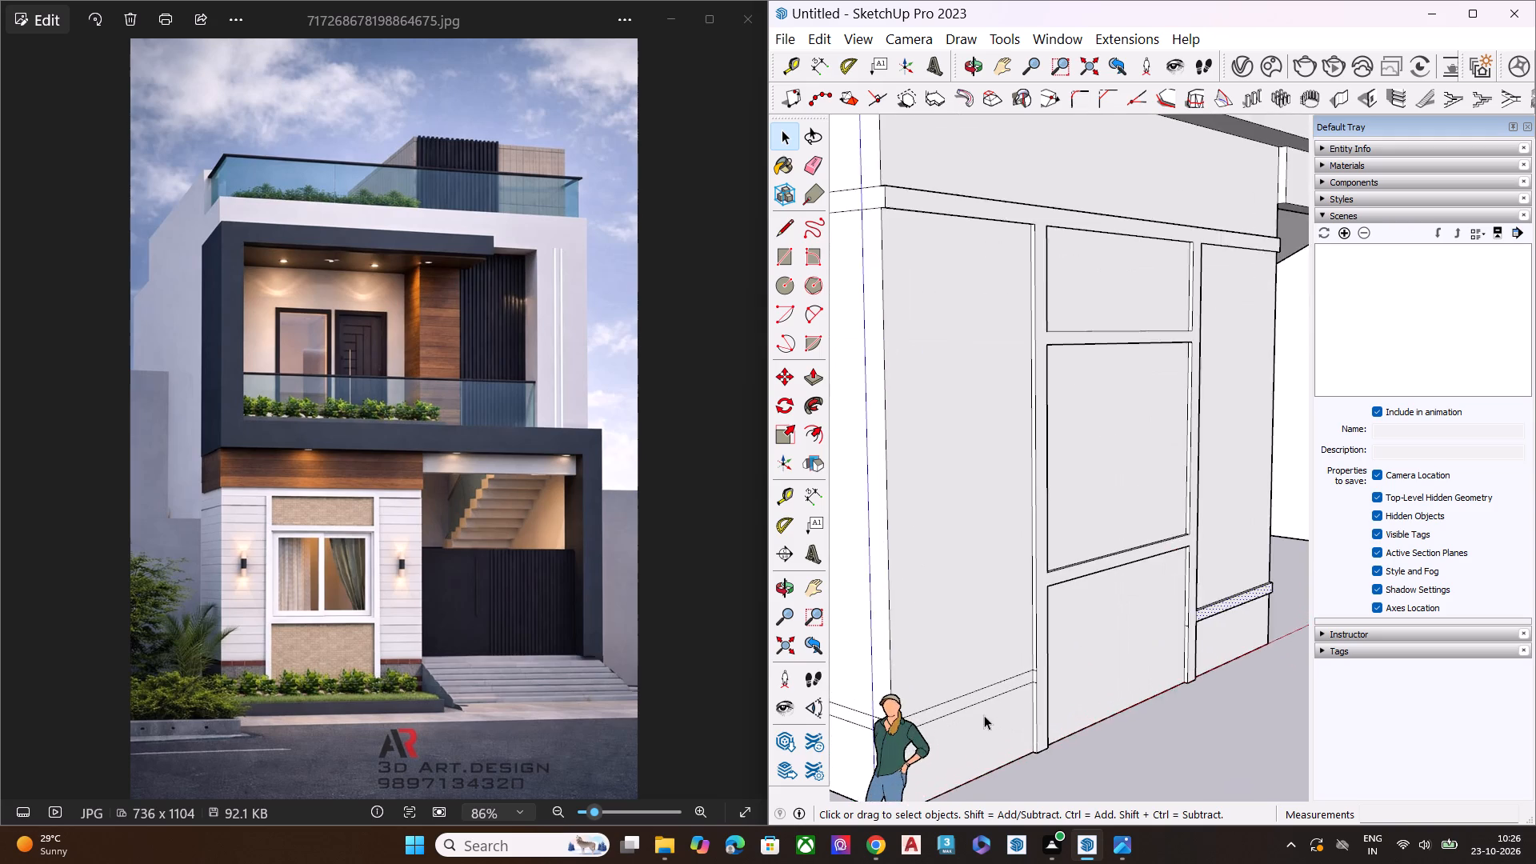
pyautogui.scroll(2, 1004, 690)
pyautogui.scroll(-1, 1004, 690)
pyautogui.scroll(3, 1004, 690)
pyautogui.click(1010, 676)
pyautogui.press('p')
pyautogui.click(1010, 676)
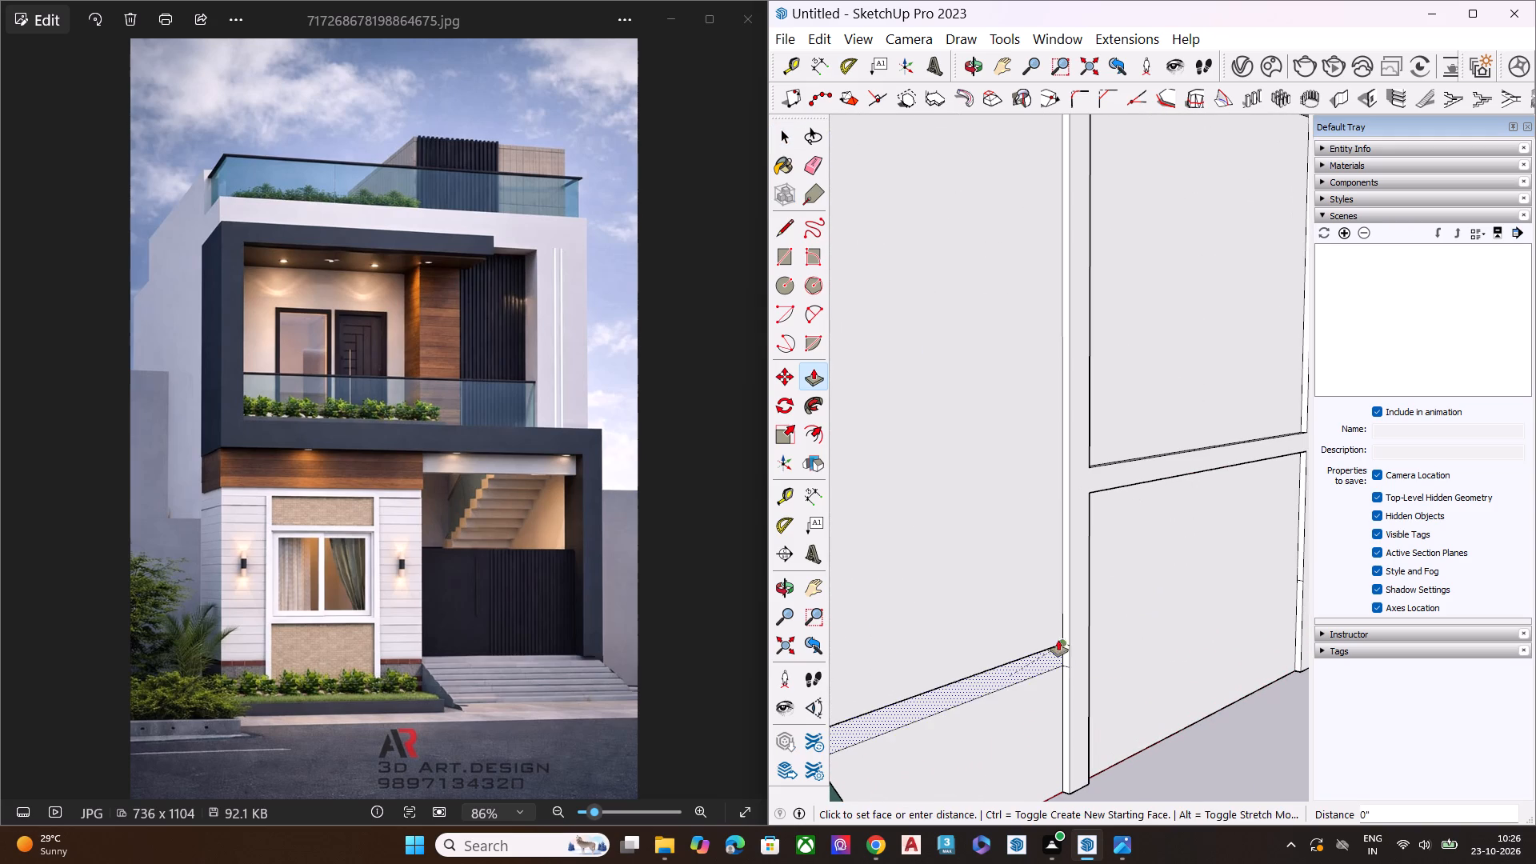
pyautogui.click(1072, 618)
pyautogui.press('space')
# Pull the plinth strip on the adjoining side wall outward so the band wraps around the corner, and clear the selection.
pyautogui.scroll(-3, 1217, 625)
pyautogui.scroll(1, 1228, 632)
pyautogui.scroll(-5, 1228, 632)
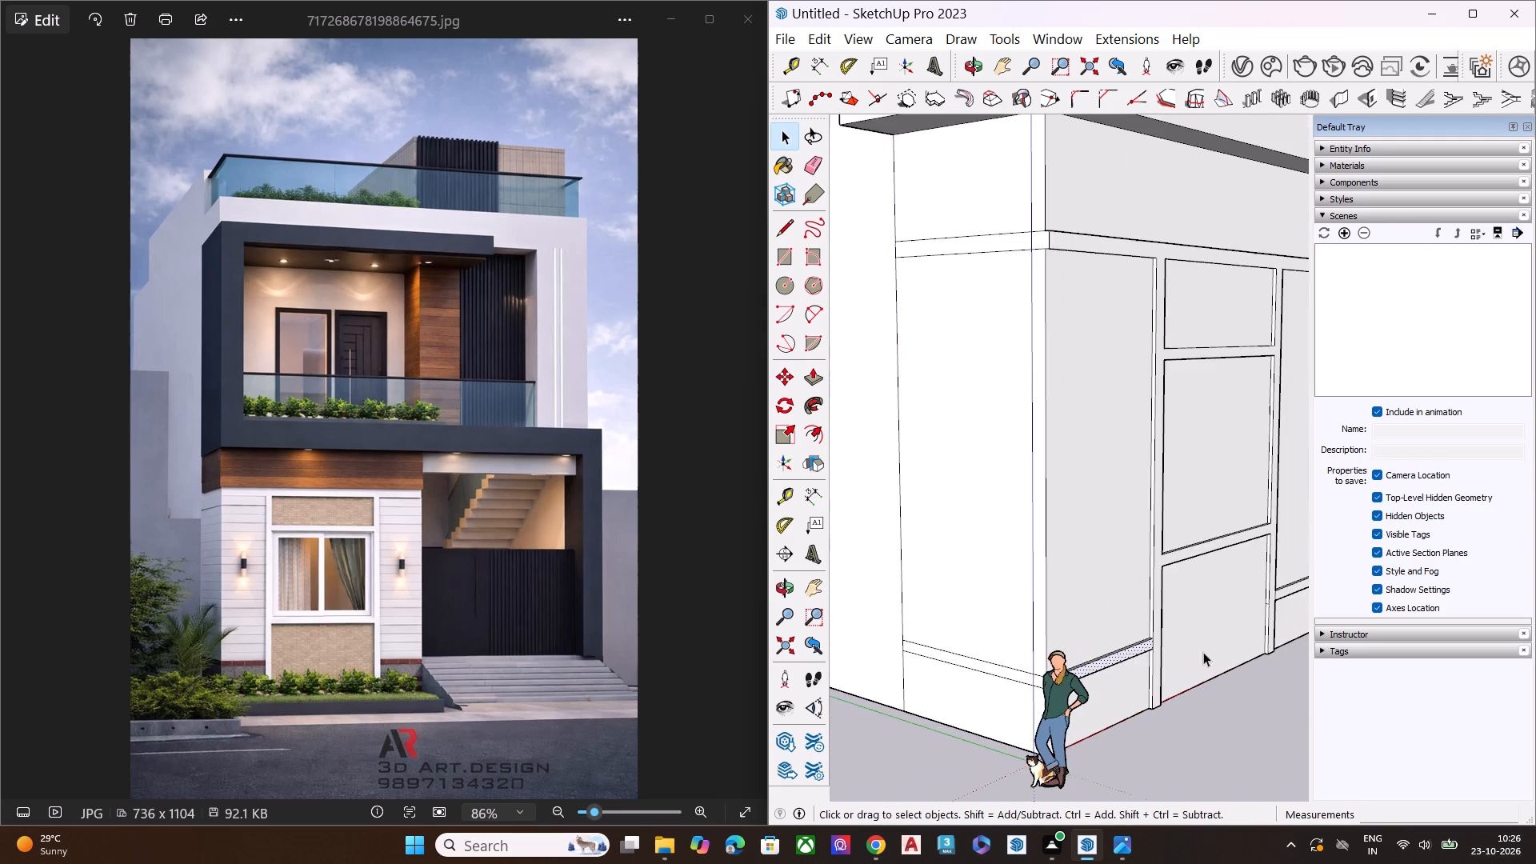
pyautogui.scroll(-1, 985, 663)
pyautogui.scroll(10, 986, 662)
pyautogui.click(1016, 687)
pyautogui.press('p')
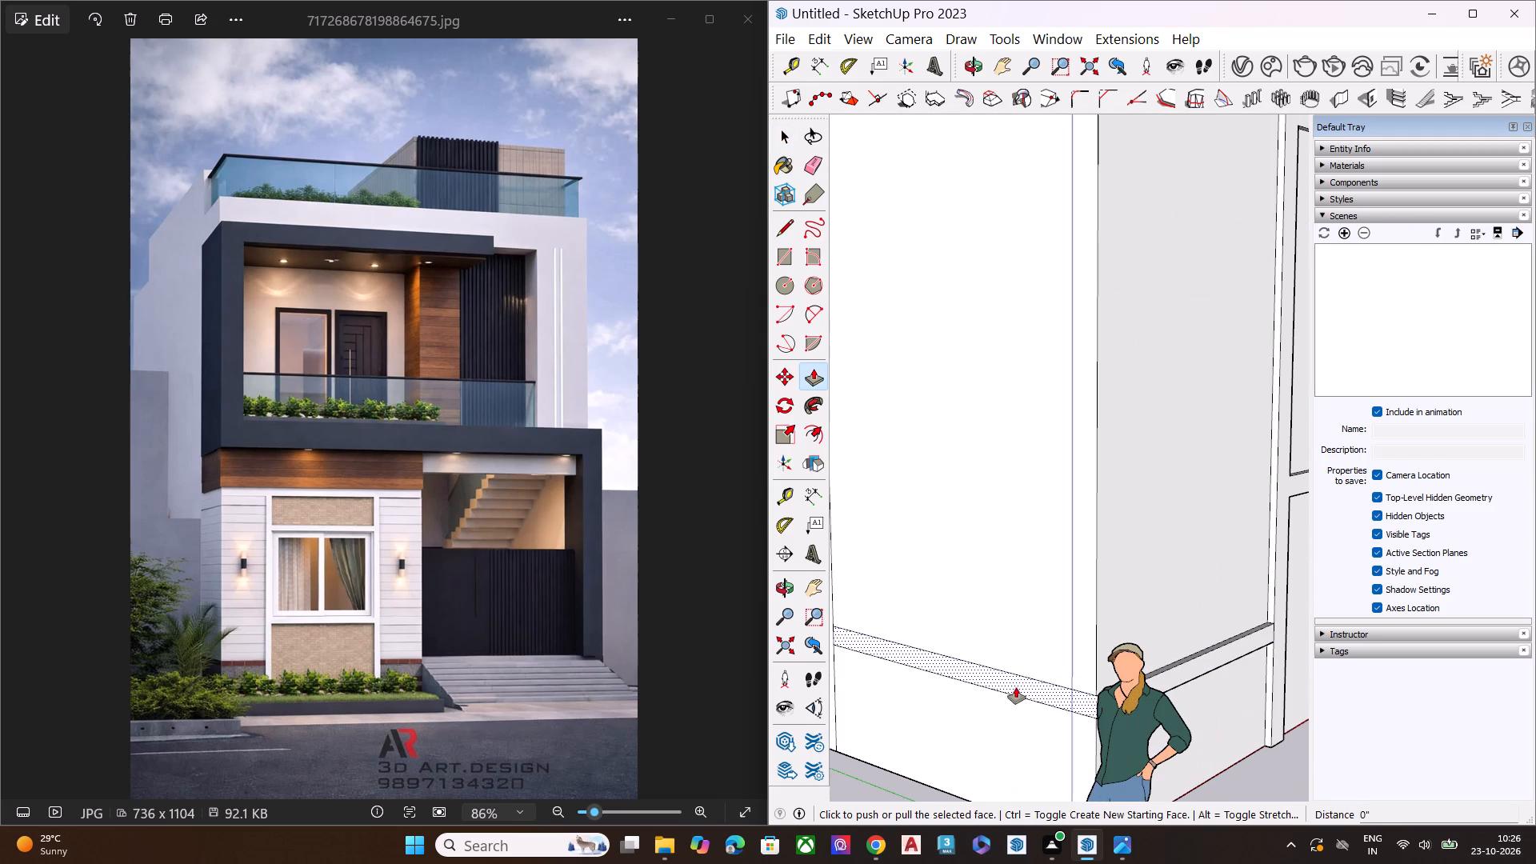
pyautogui.scroll(-5, 1125, 678)
pyautogui.scroll(3, 838, 667)
pyautogui.scroll(-1, 869, 659)
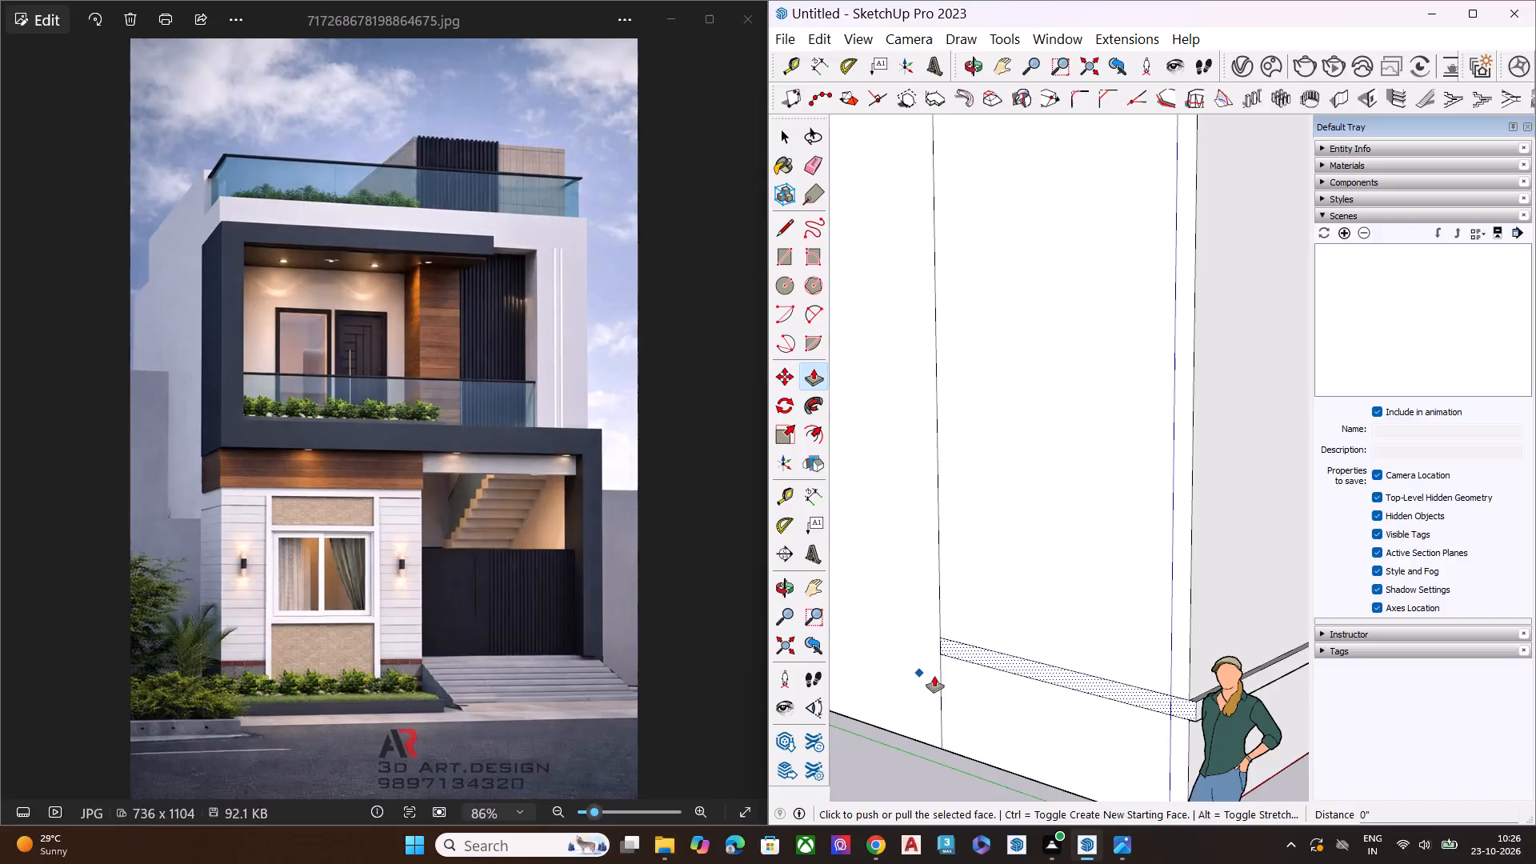
pyautogui.click(1026, 666)
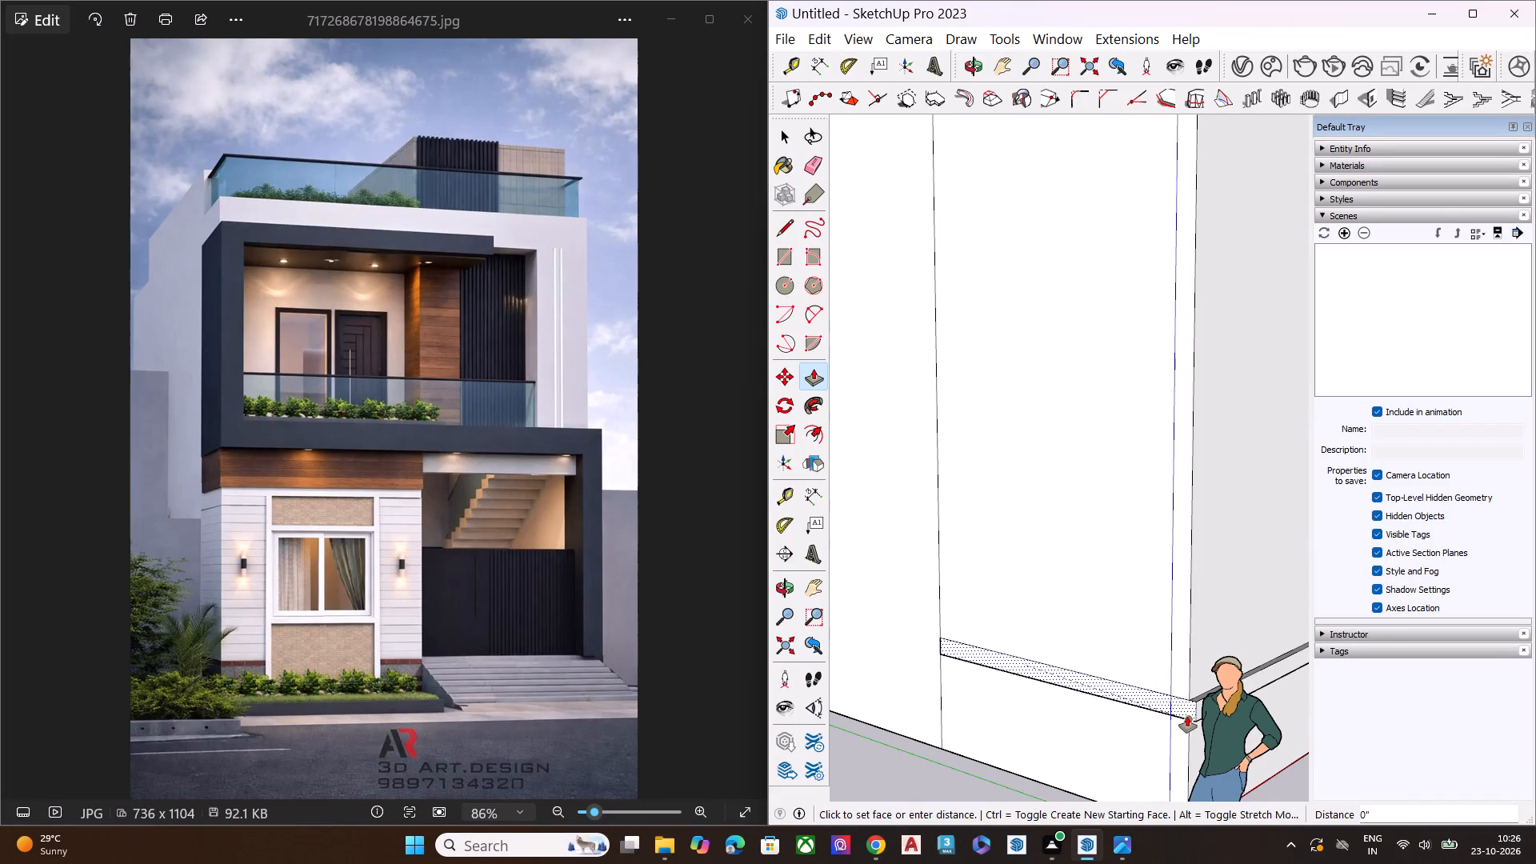
pyautogui.moveTo(1028, 662); pyautogui.dragTo(1026, 794, button='middle')
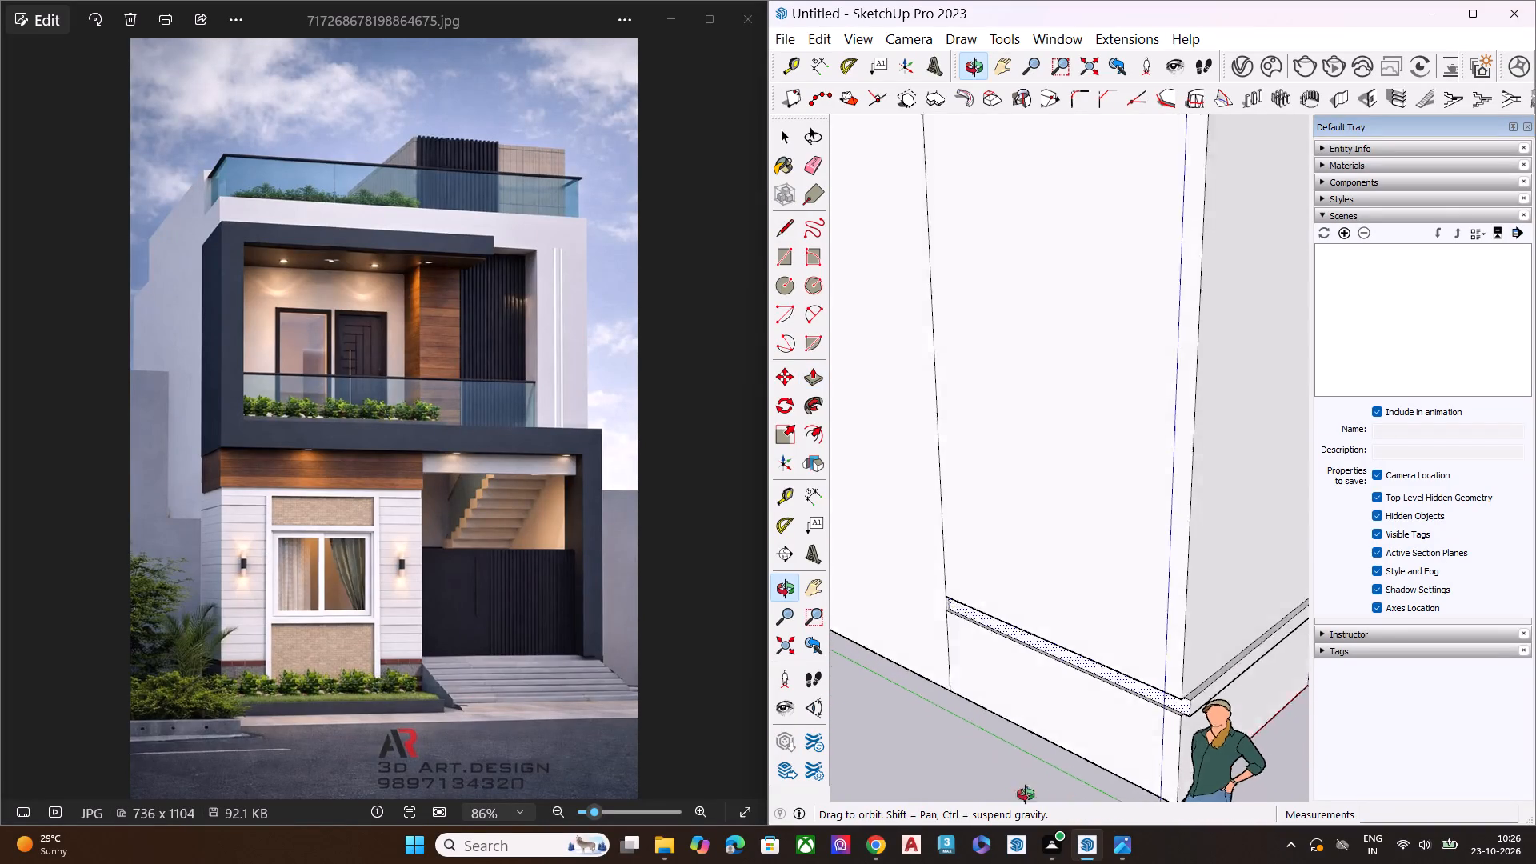
pyautogui.moveTo(1026, 794); pyautogui.dragTo(1022, 863, button='middle')
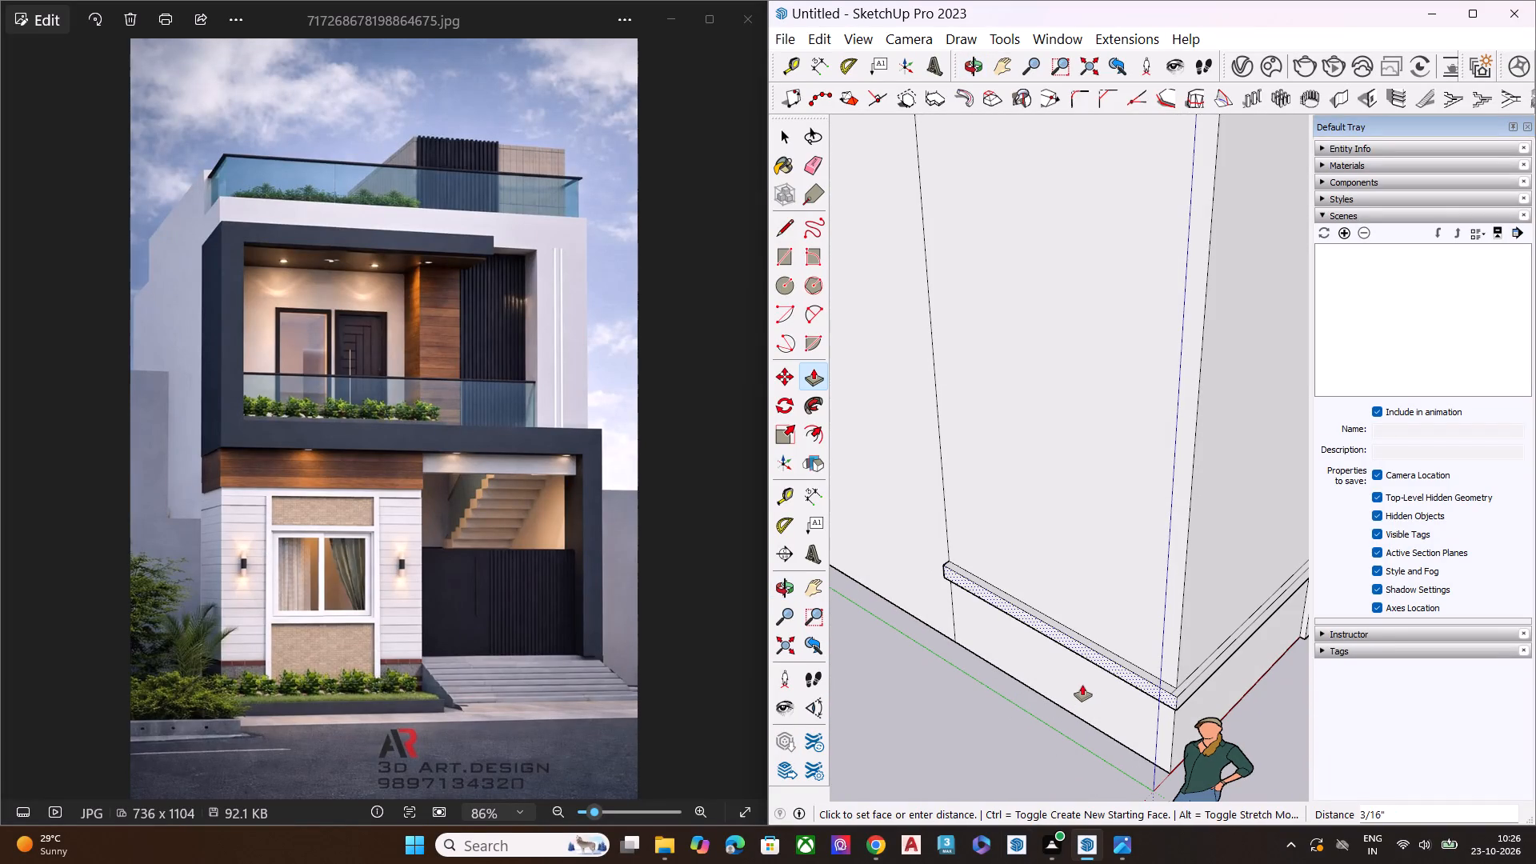
pyautogui.click(1082, 685)
pyautogui.press('space')
pyautogui.click(1000, 742)
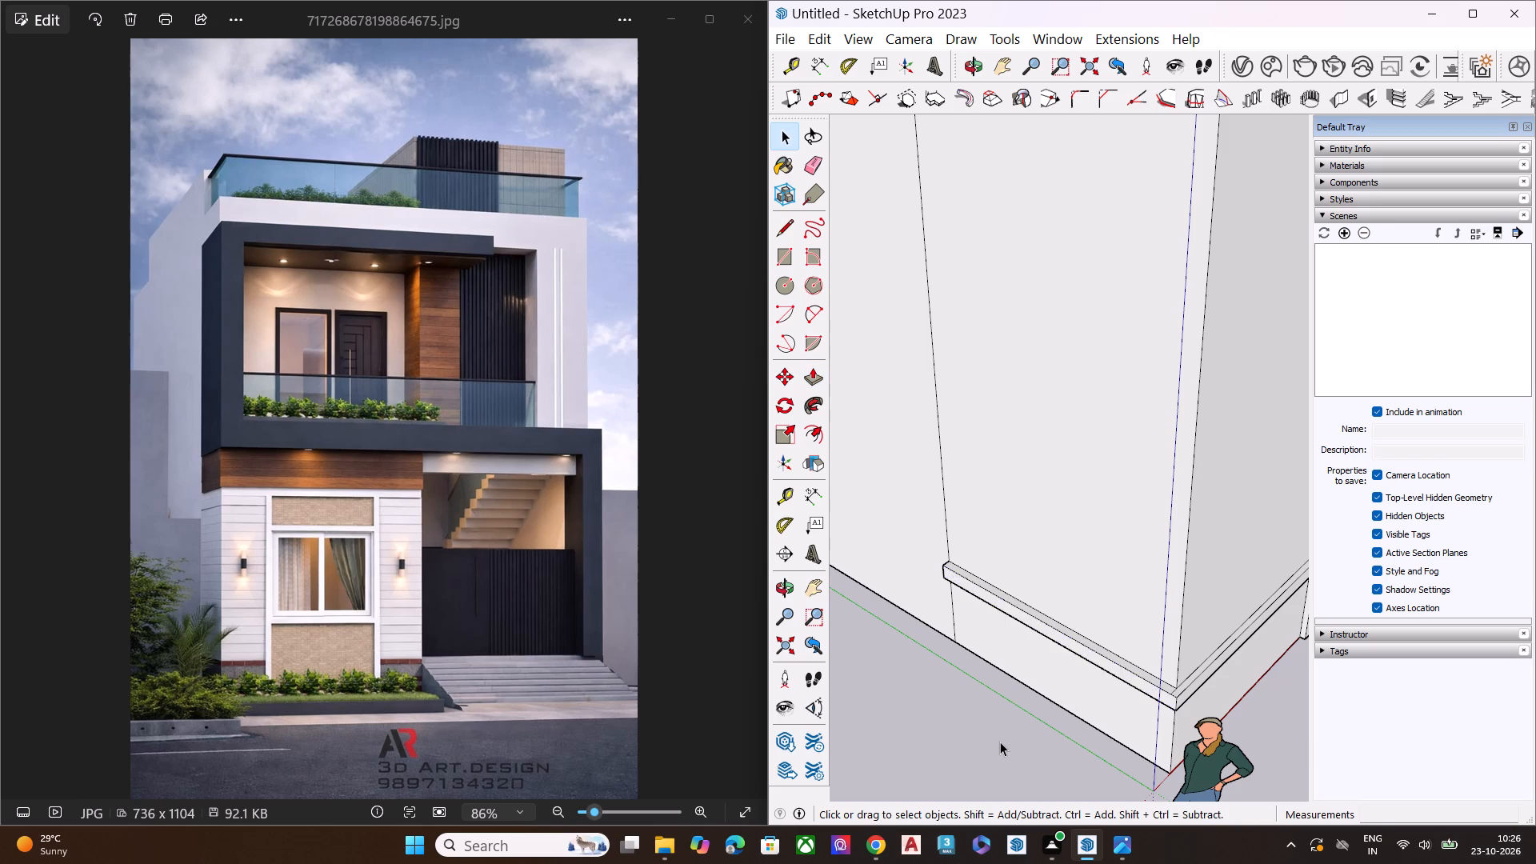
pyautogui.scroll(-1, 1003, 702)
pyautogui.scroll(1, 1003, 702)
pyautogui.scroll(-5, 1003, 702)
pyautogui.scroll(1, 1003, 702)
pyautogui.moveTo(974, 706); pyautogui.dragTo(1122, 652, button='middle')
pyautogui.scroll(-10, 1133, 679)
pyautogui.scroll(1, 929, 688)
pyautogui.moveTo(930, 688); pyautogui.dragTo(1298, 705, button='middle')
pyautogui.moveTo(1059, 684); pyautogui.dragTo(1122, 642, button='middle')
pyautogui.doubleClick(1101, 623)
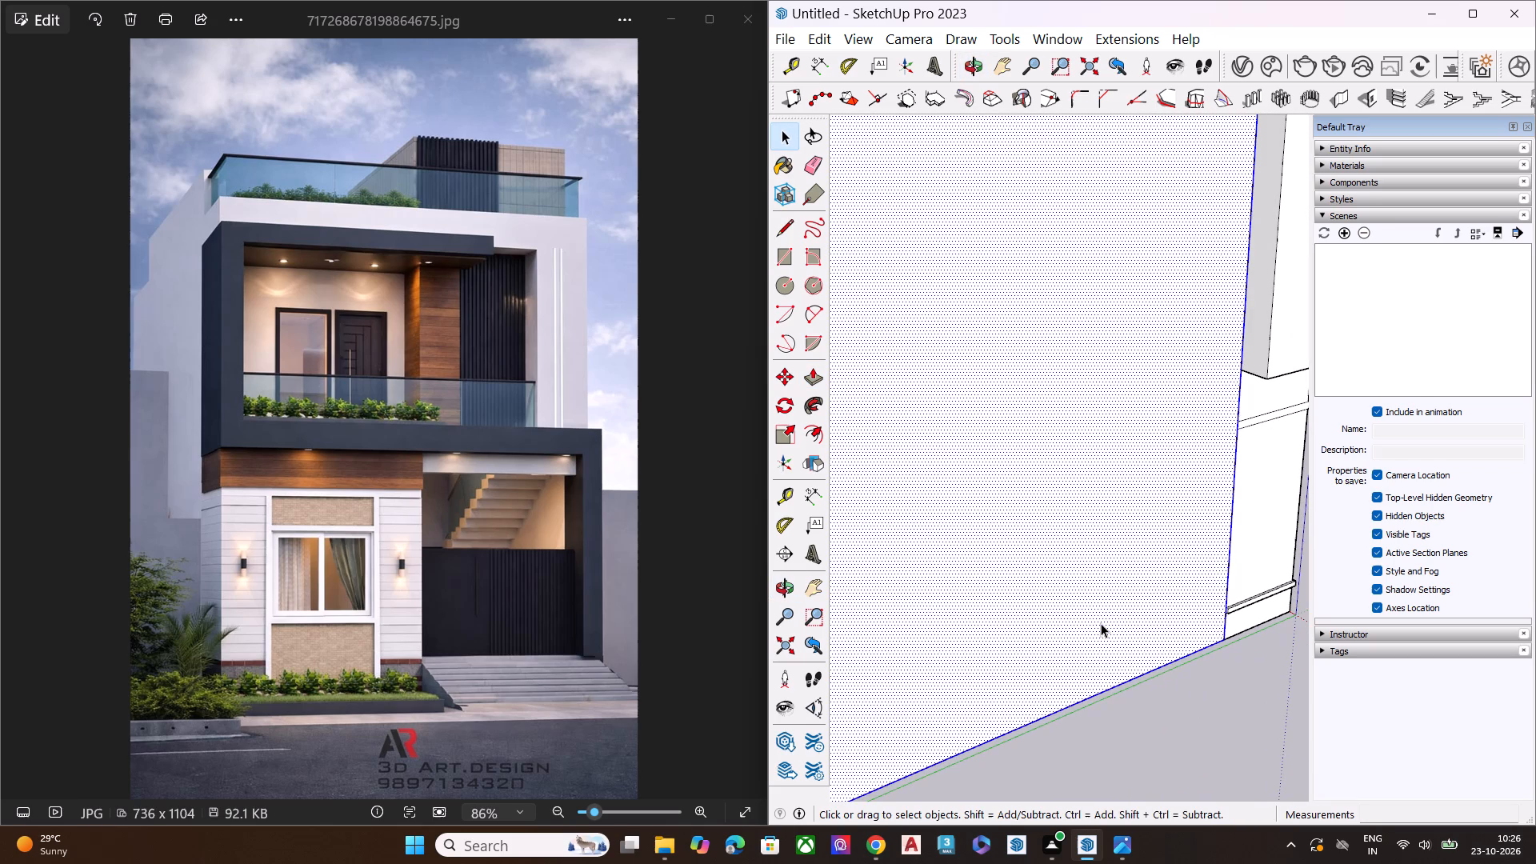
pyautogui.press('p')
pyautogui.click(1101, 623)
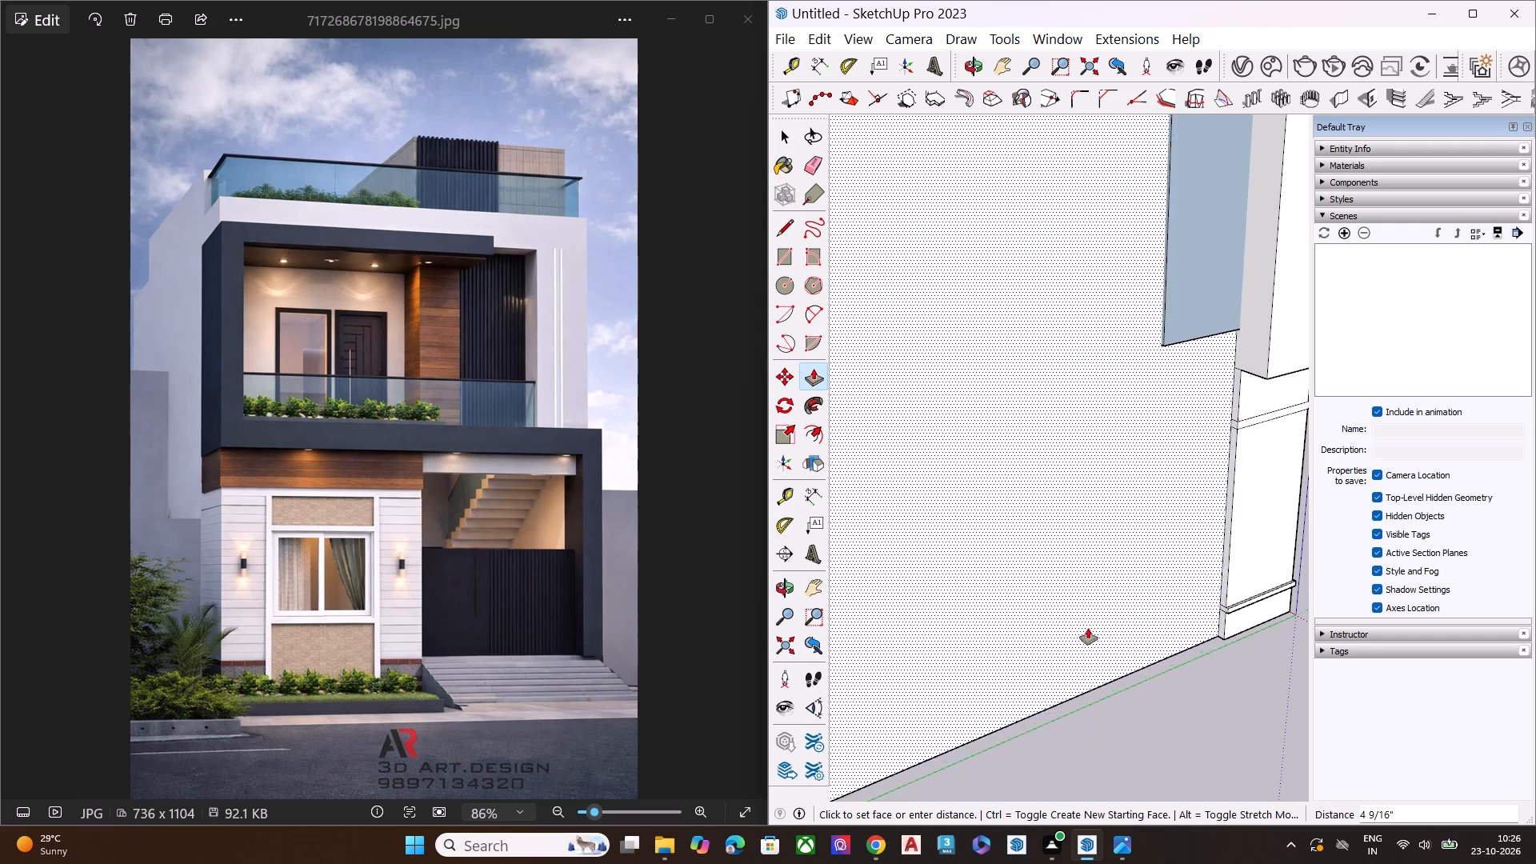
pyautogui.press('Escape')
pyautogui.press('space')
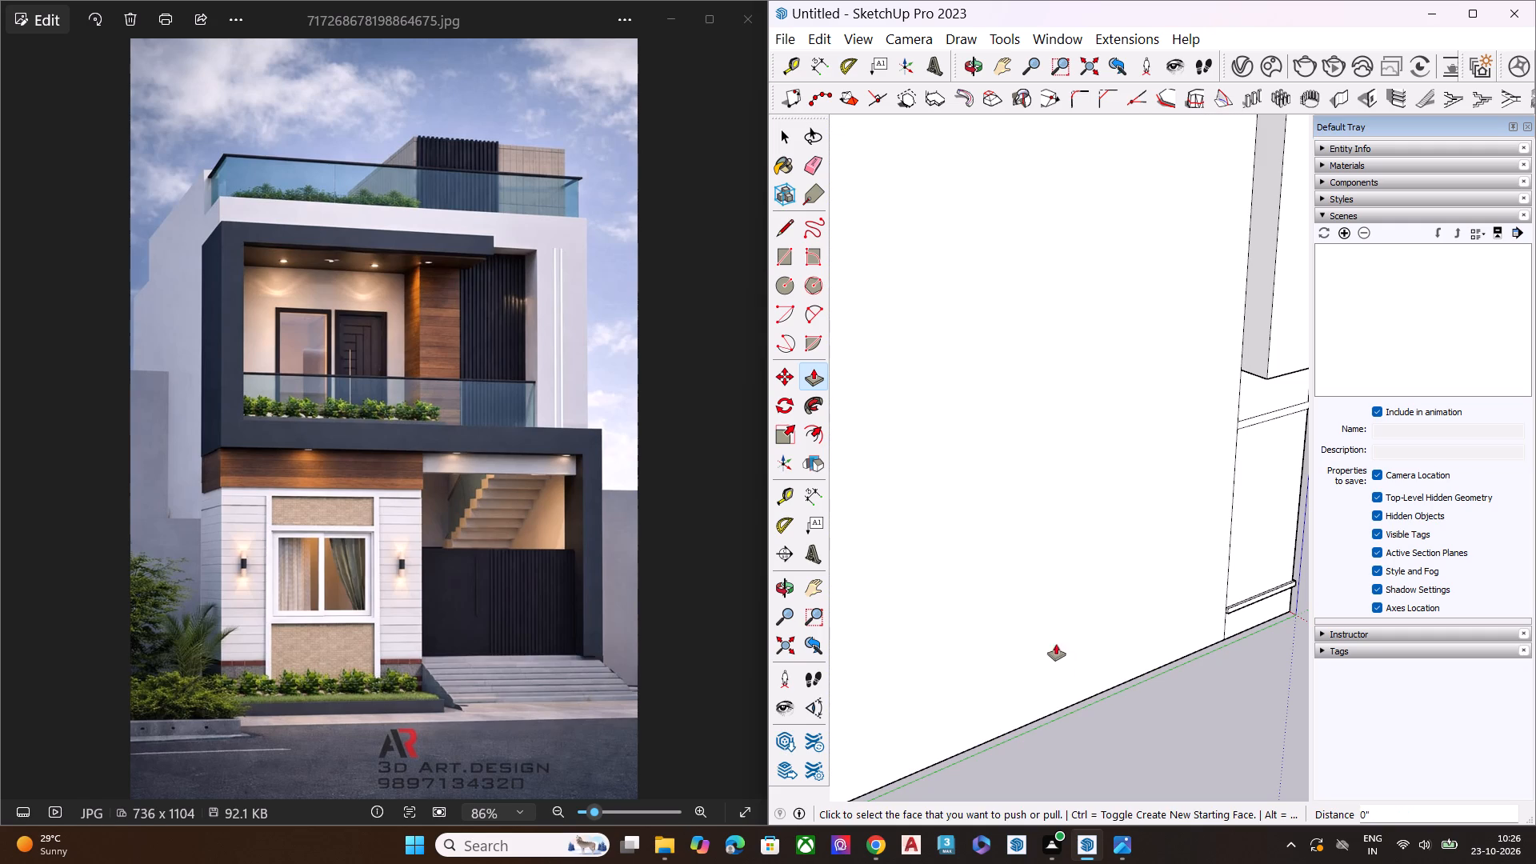
# Pull the narrow top band strip on the side wall outward so it wraps around the corner, and clear the selection.
pyautogui.scroll(-8, 1097, 658)
pyautogui.scroll(-1, 1034, 563)
pyautogui.scroll(-1, 1144, 500)
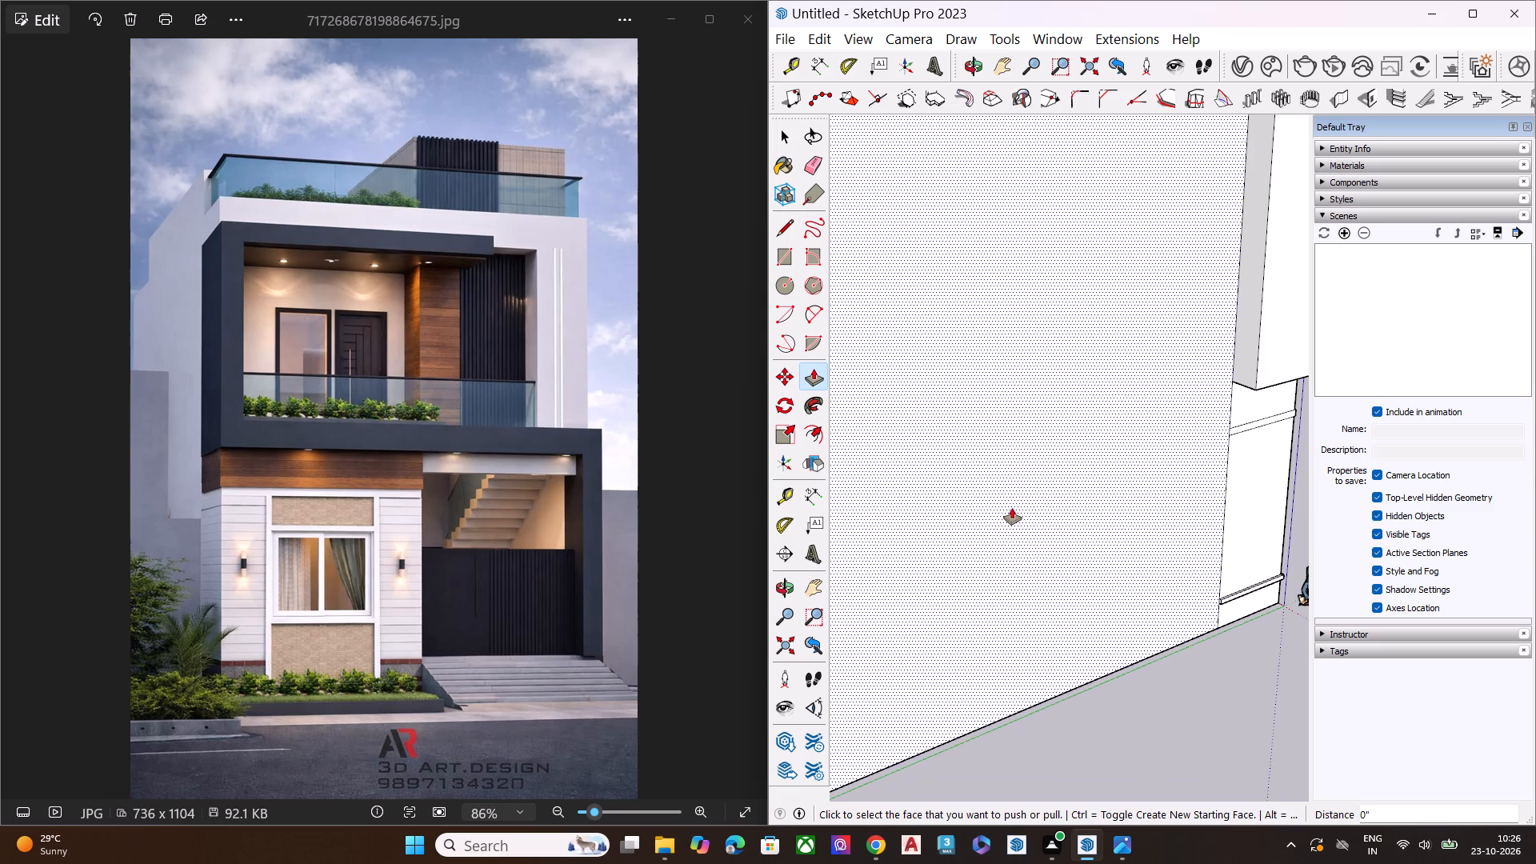
pyautogui.scroll(-7, 1060, 584)
pyautogui.moveTo(1202, 634); pyautogui.dragTo(1065, 658, button='middle')
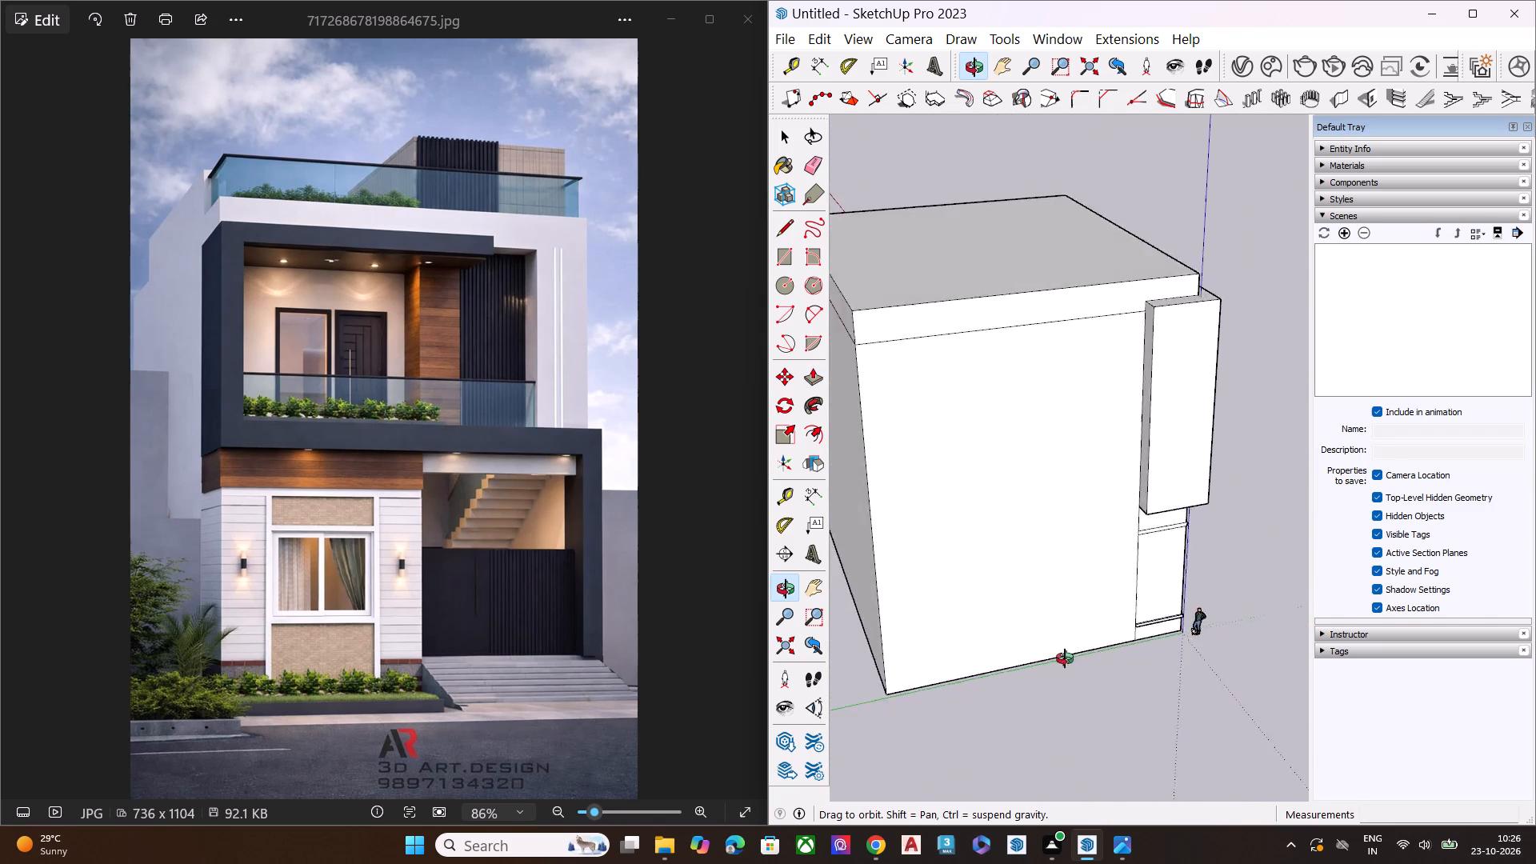
pyautogui.moveTo(1065, 658); pyautogui.dragTo(846, 694, button='middle')
pyautogui.scroll(8, 1156, 538)
pyautogui.moveTo(1079, 585); pyautogui.dragTo(1070, 535, button='middle')
pyautogui.scroll(4, 1070, 535)
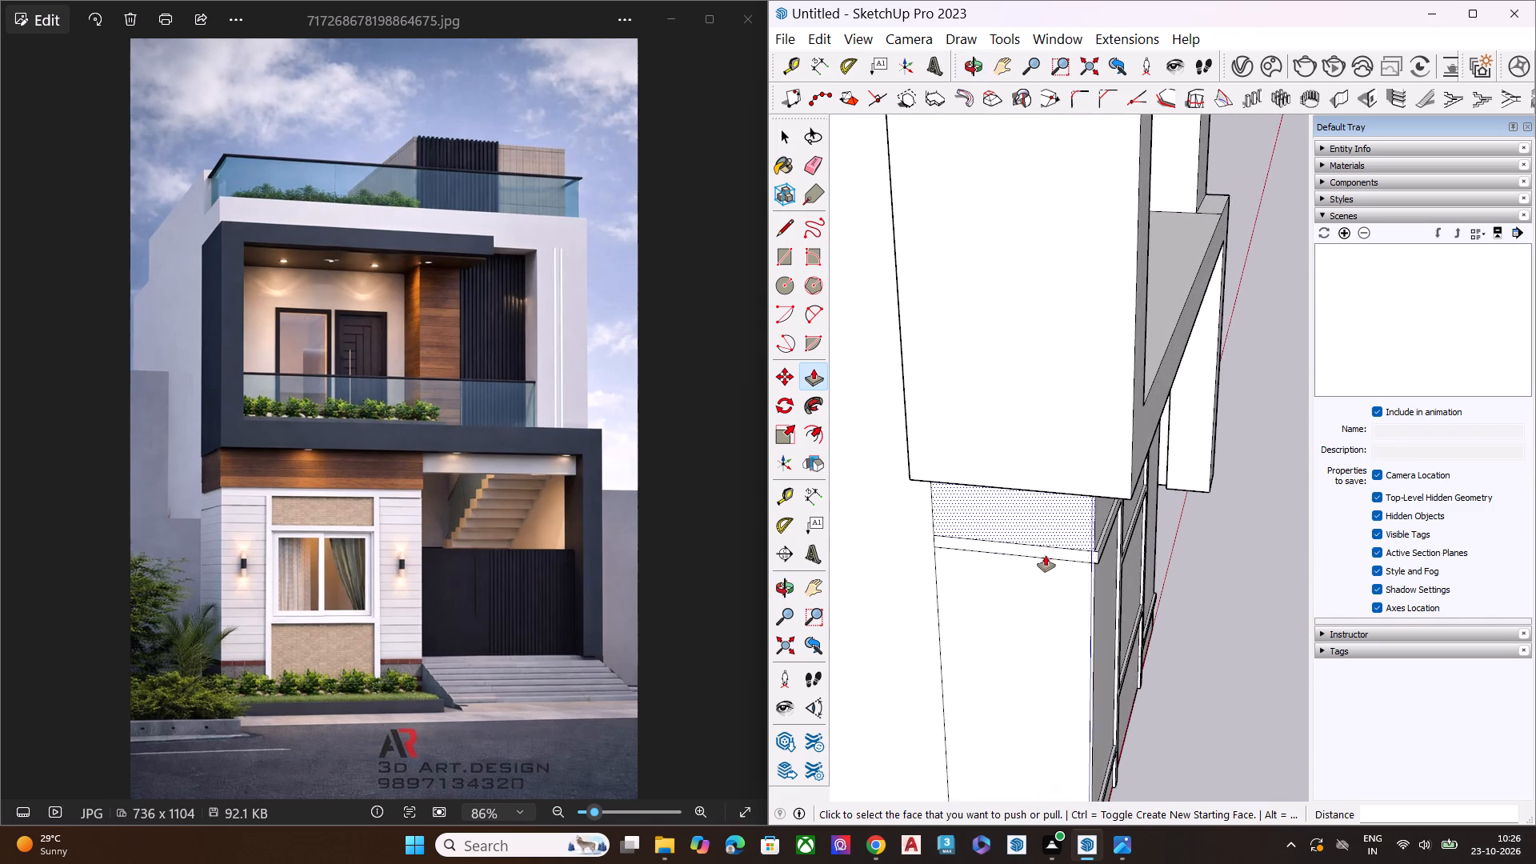
pyautogui.scroll(9, 1046, 555)
pyautogui.press('space')
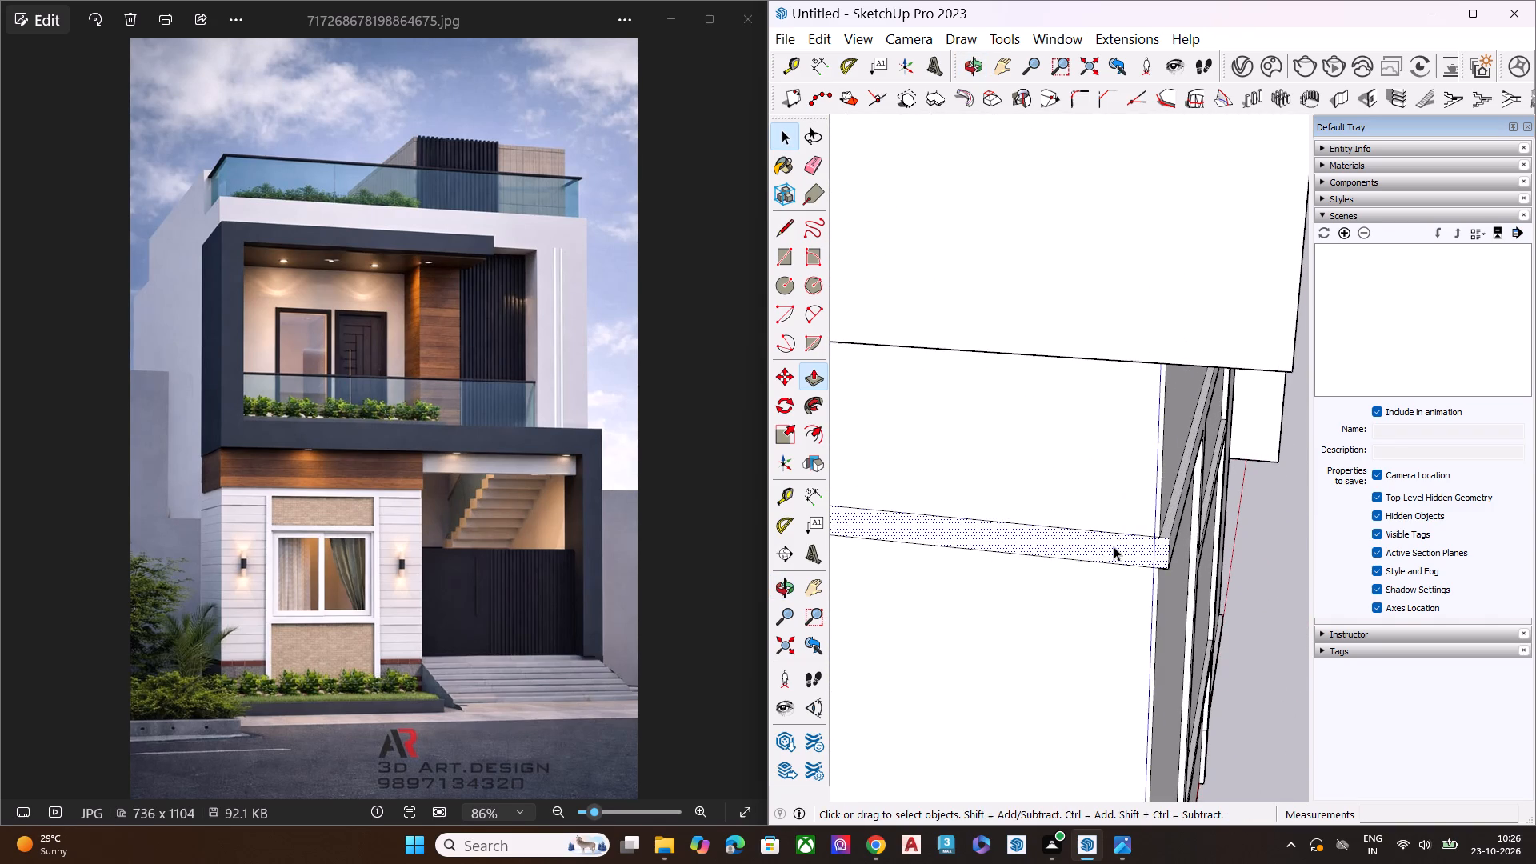
pyautogui.click(1114, 546)
pyautogui.press('p')
pyautogui.click(1114, 546)
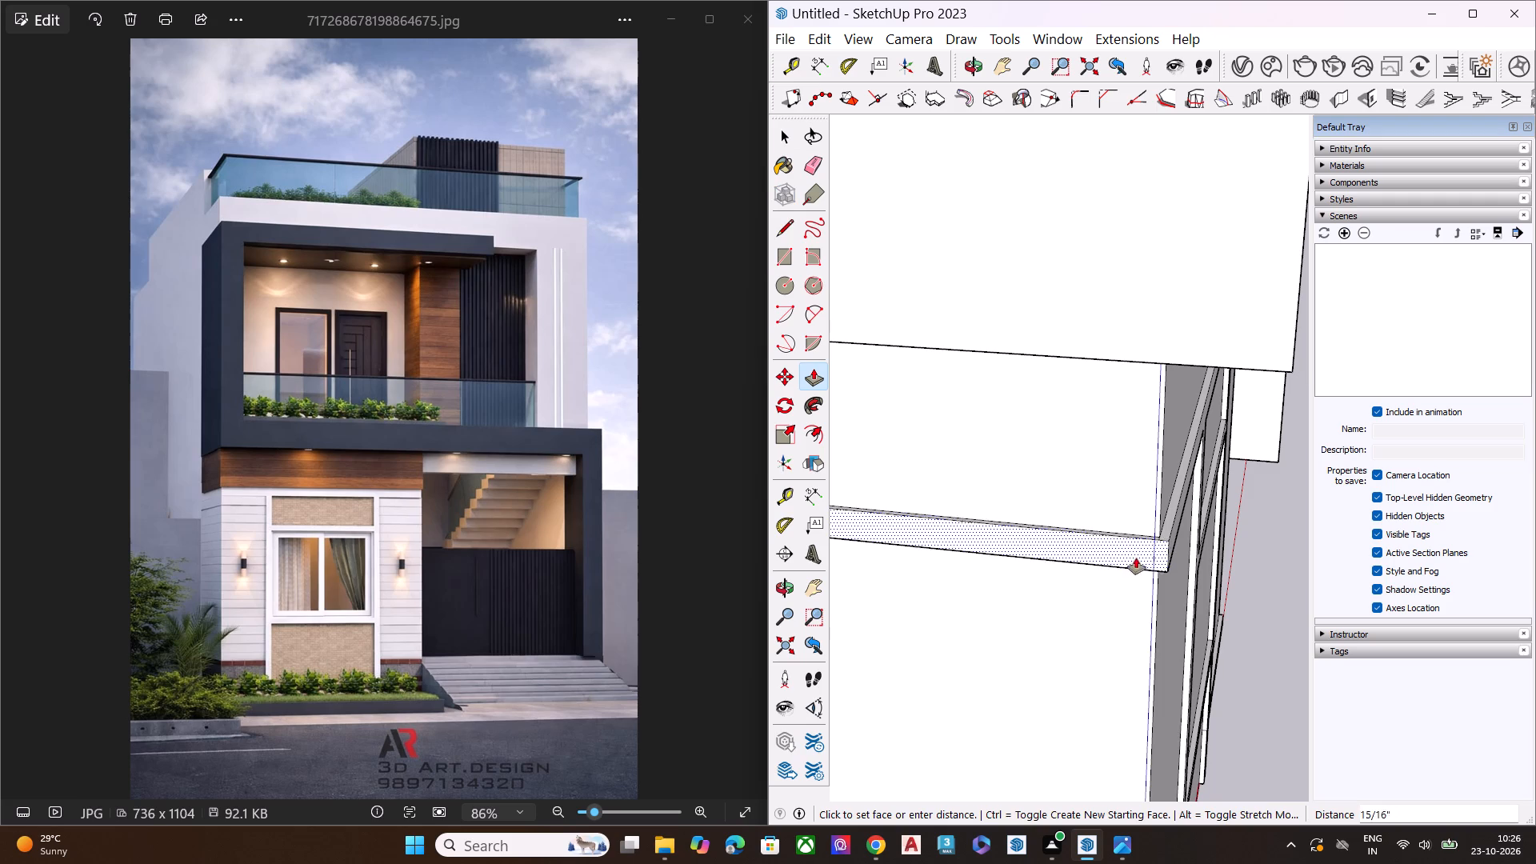
pyautogui.click(1166, 566)
pyautogui.press('space')
pyautogui.scroll(-3, 1037, 570)
pyautogui.scroll(1, 1030, 570)
pyautogui.scroll(-4, 1030, 570)
pyautogui.moveTo(1097, 606); pyautogui.dragTo(962, 501, button='middle')
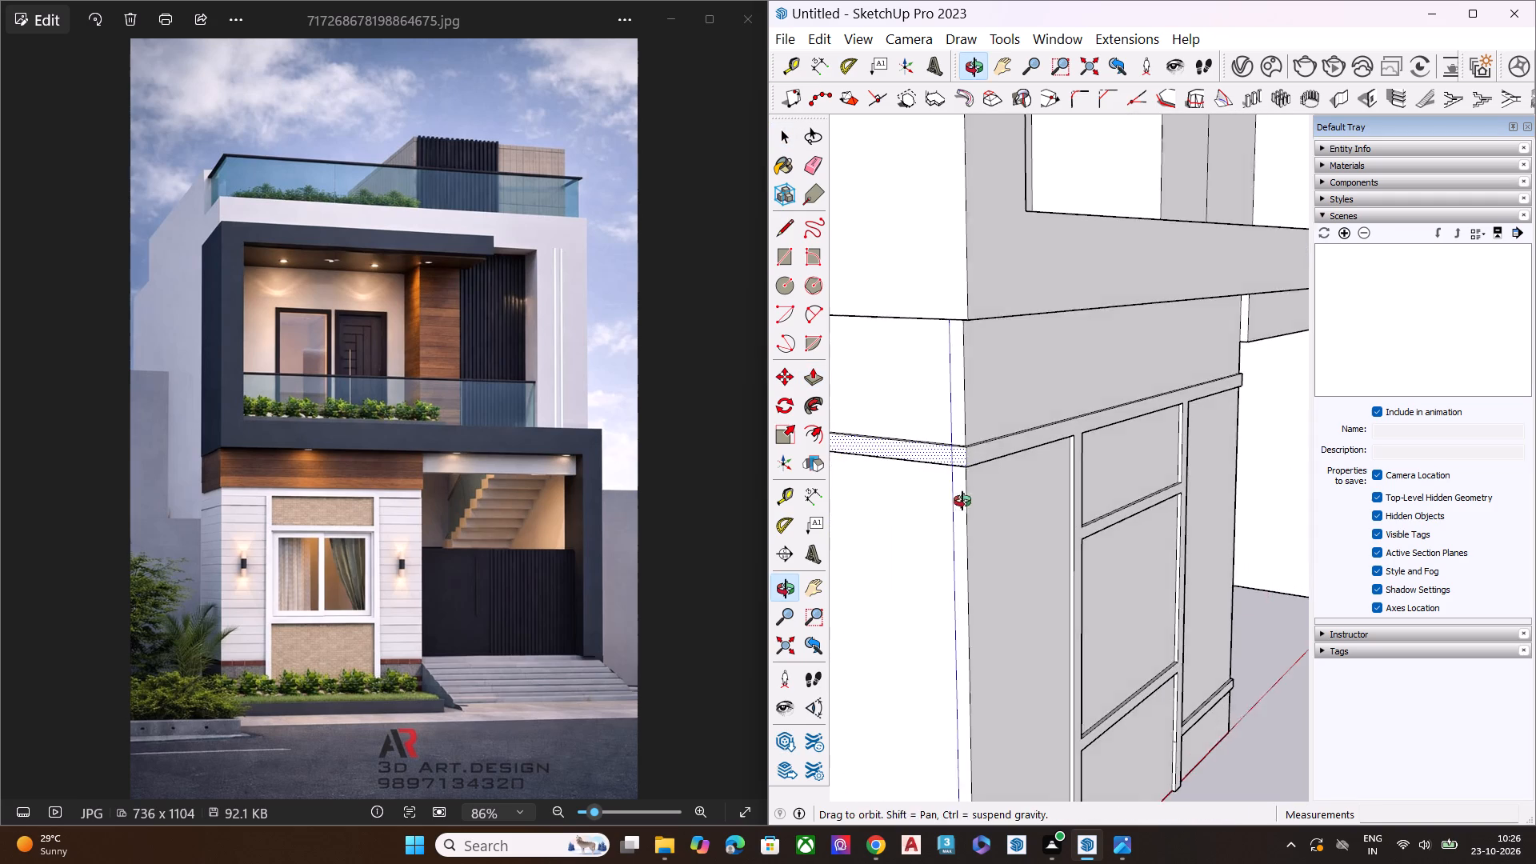
pyautogui.moveTo(962, 501); pyautogui.dragTo(962, 495, button='middle')
pyautogui.scroll(-10, 1018, 480)
pyautogui.scroll(-2, 1038, 542)
pyautogui.click(1143, 678)
# Examine the front elevation, its ground-floor bands and window frame, and the staircase opening from several angles.
pyautogui.moveTo(1126, 612); pyautogui.dragTo(902, 540, button='middle')
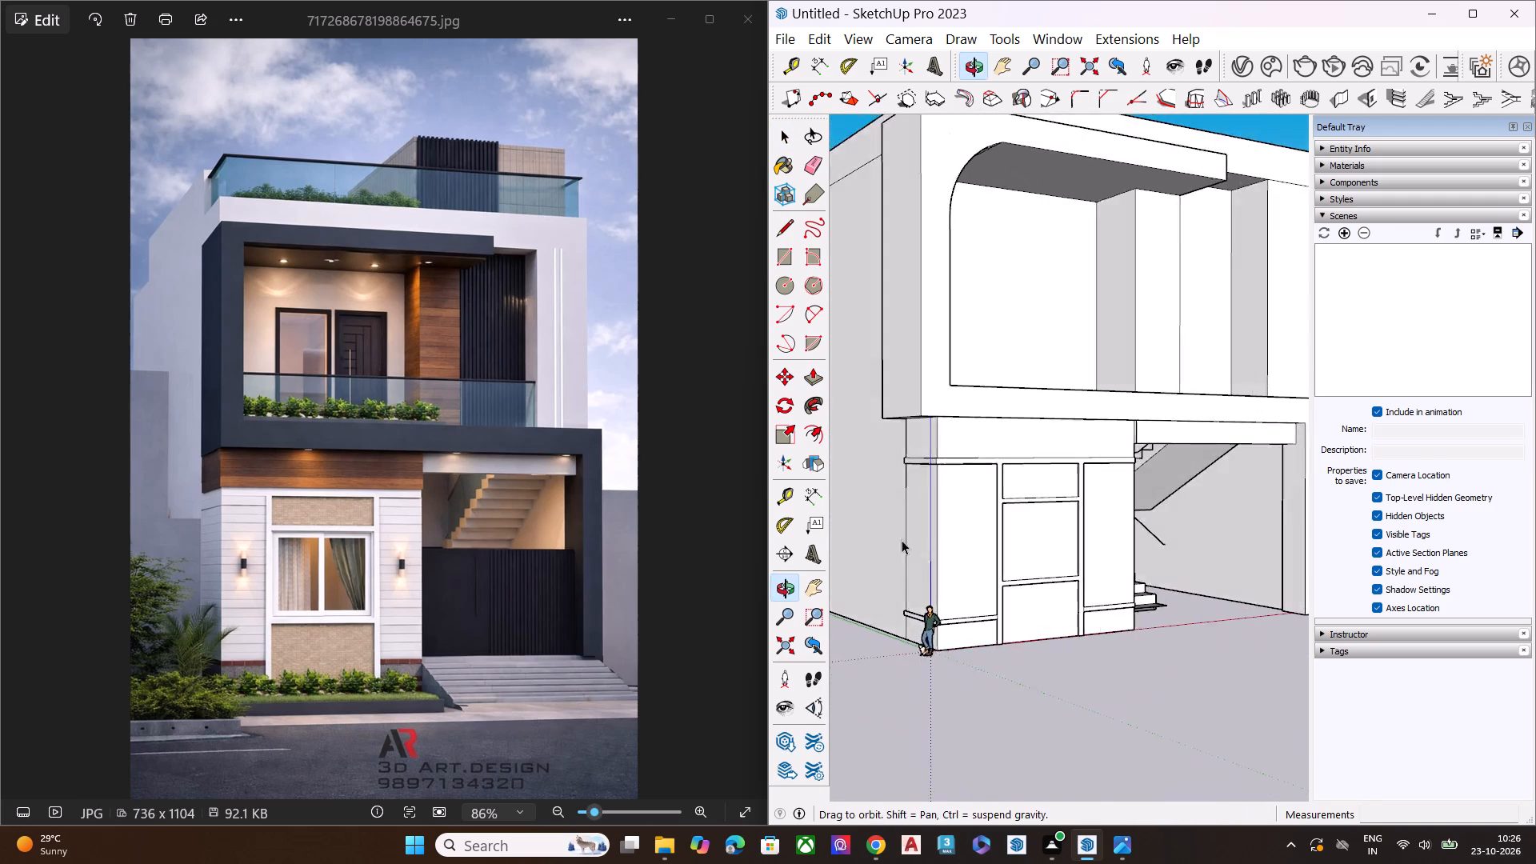
pyautogui.scroll(2, 902, 540)
pyautogui.moveTo(902, 540); pyautogui.dragTo(903, 541, button='middle')
pyautogui.scroll(-3, 960, 490)
pyautogui.scroll(4, 967, 490)
pyautogui.scroll(1, 1082, 541)
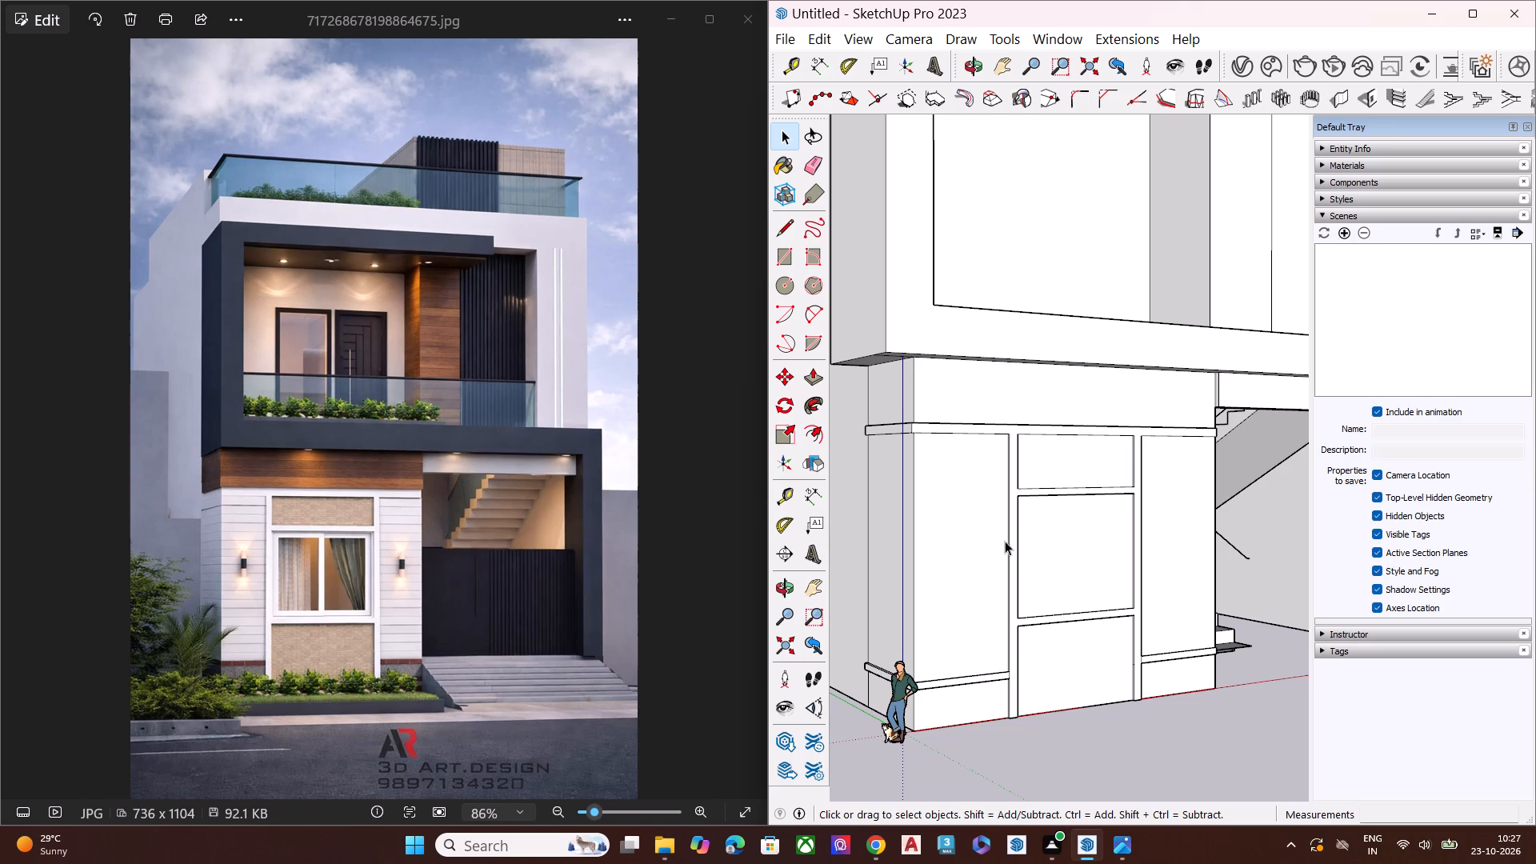
pyautogui.scroll(-3, 1168, 542)
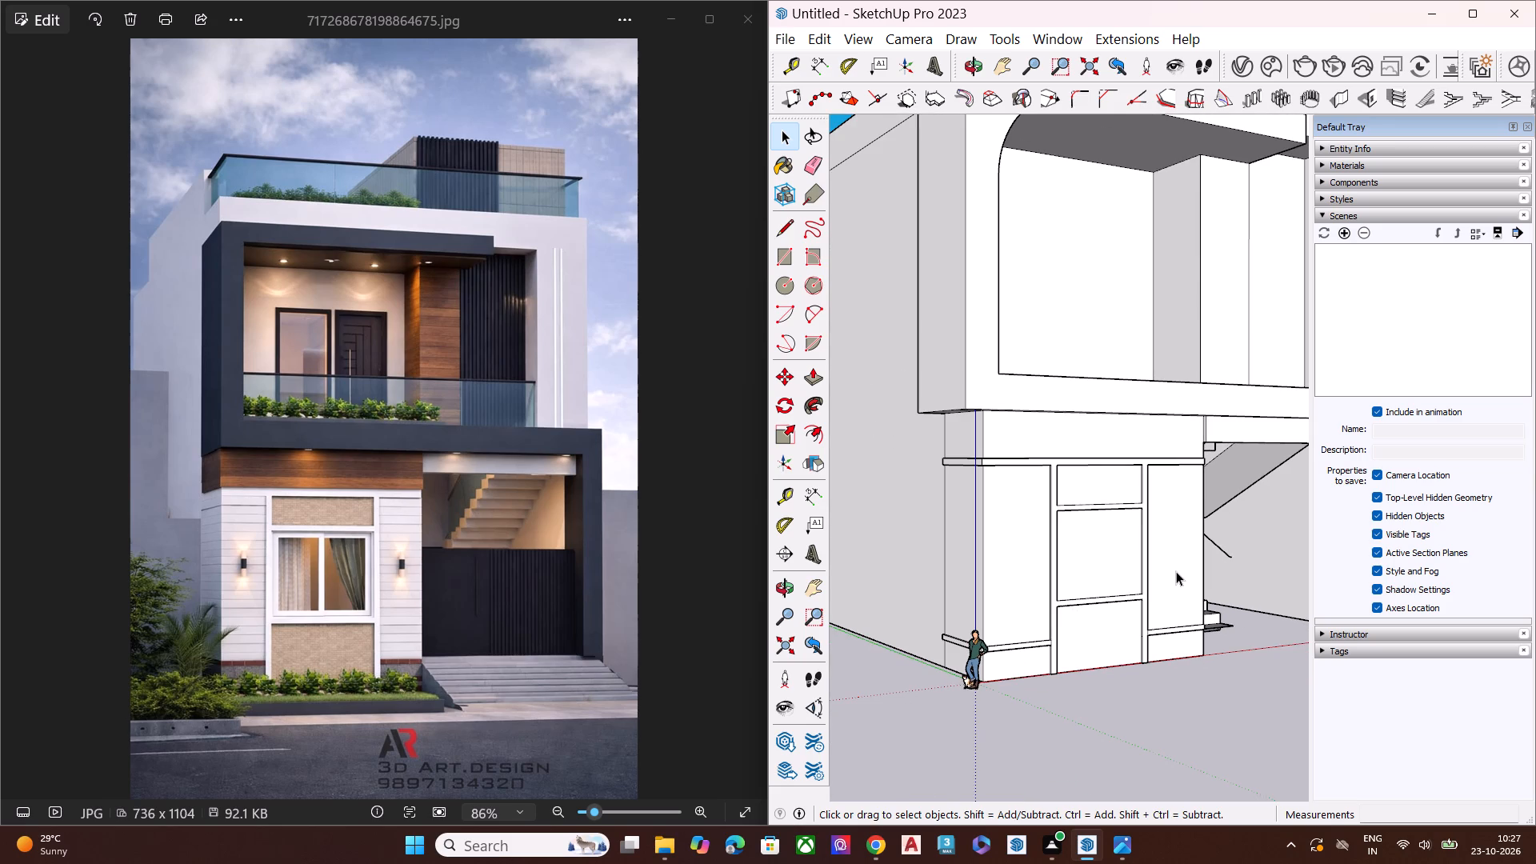
pyautogui.scroll(-8, 1080, 581)
pyautogui.moveTo(1148, 644); pyautogui.dragTo(1004, 530, button='middle')
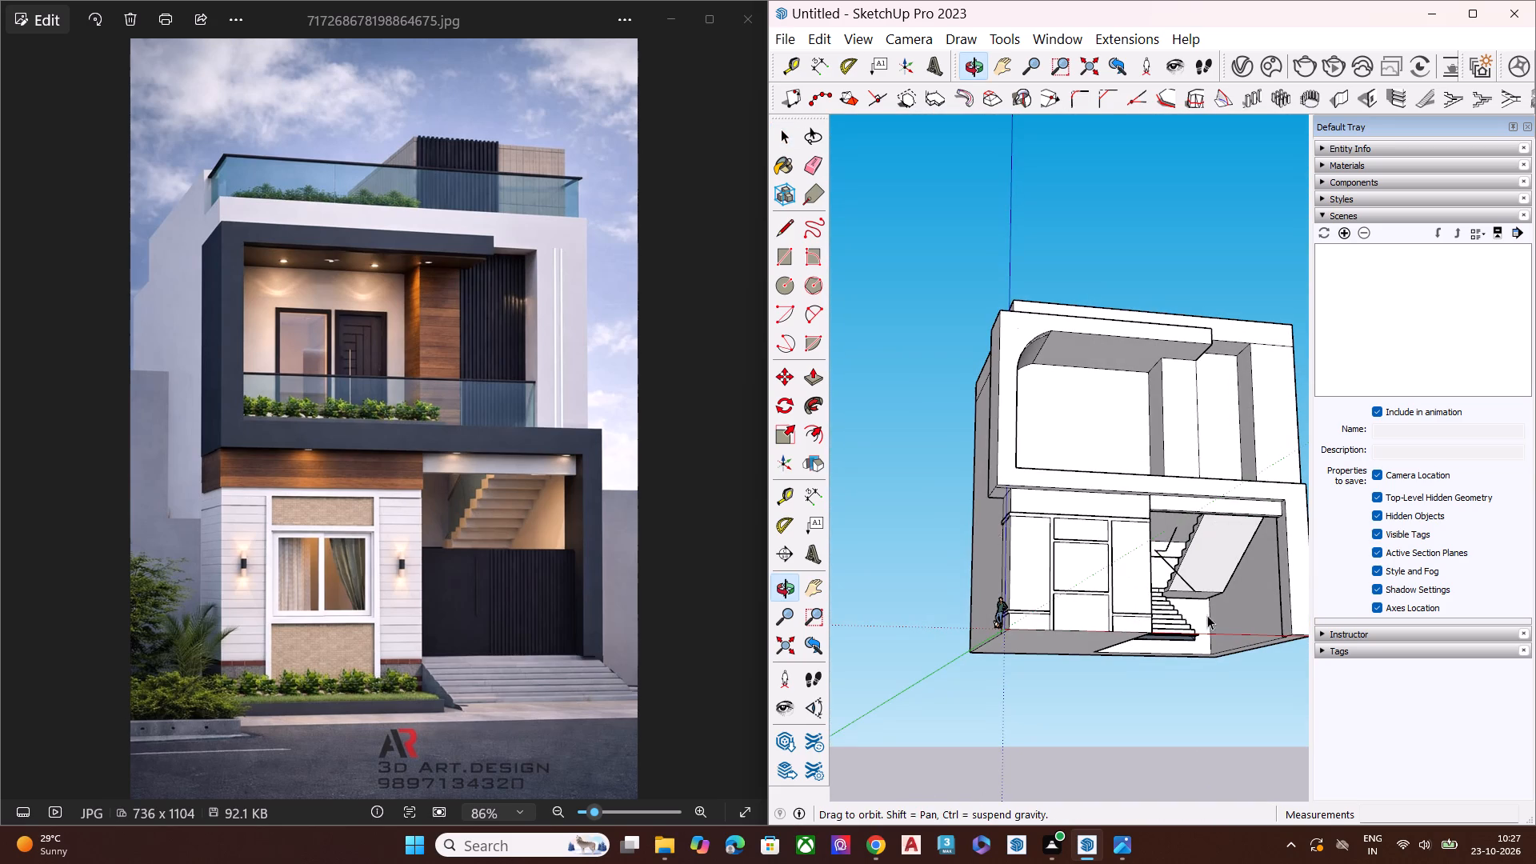
pyautogui.scroll(6, 1325, 616)
pyautogui.scroll(-4, 1137, 615)
pyautogui.moveTo(1182, 607); pyautogui.dragTo(1078, 708, button='middle')
pyautogui.scroll(6, 1196, 589)
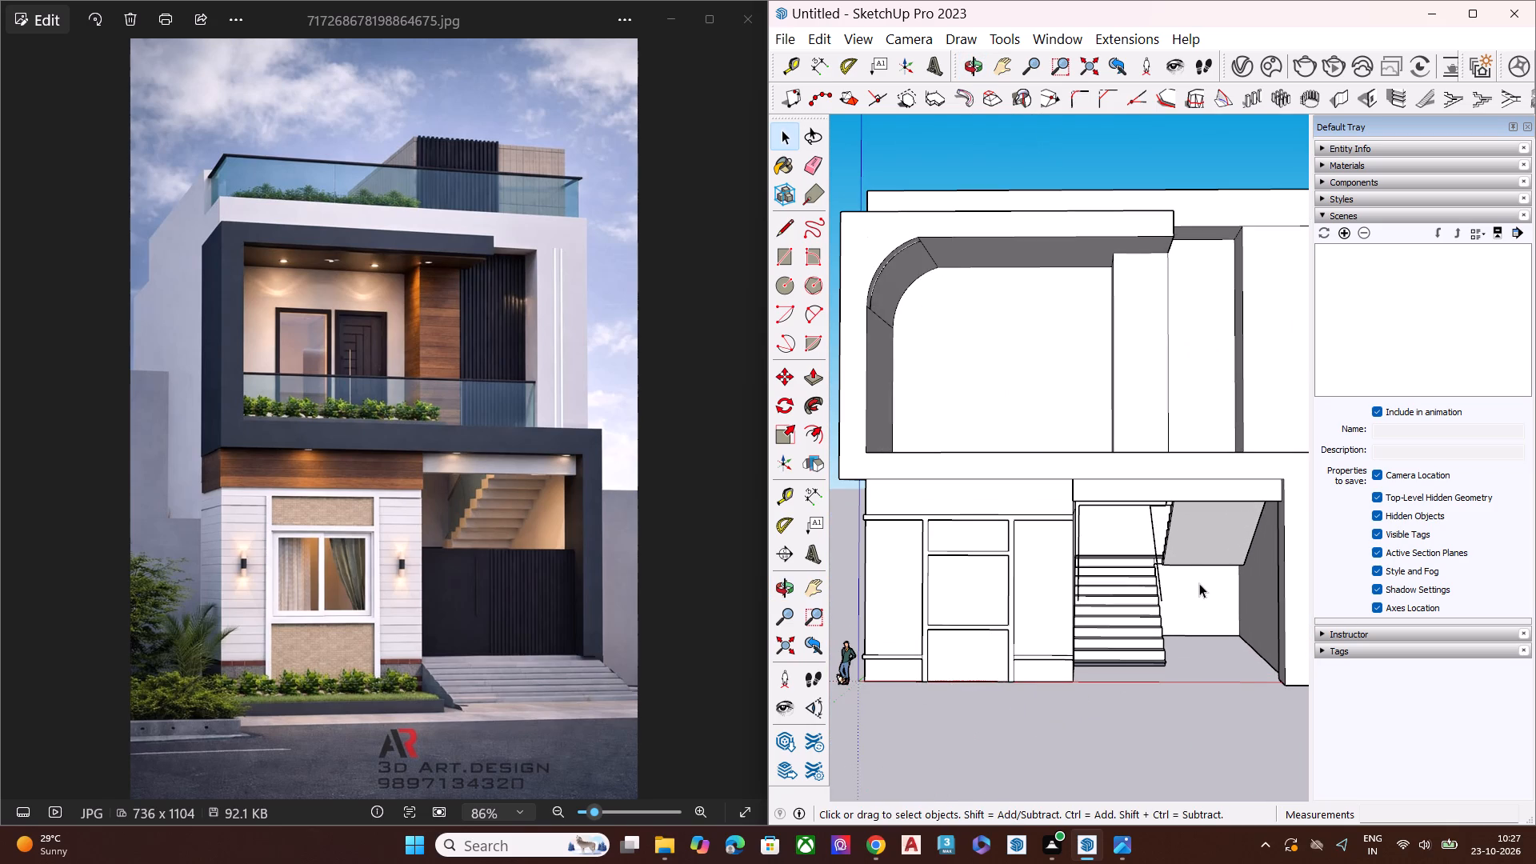
pyautogui.scroll(8, 1124, 682)
pyautogui.moveTo(1114, 619); pyautogui.dragTo(1119, 787, button='middle')
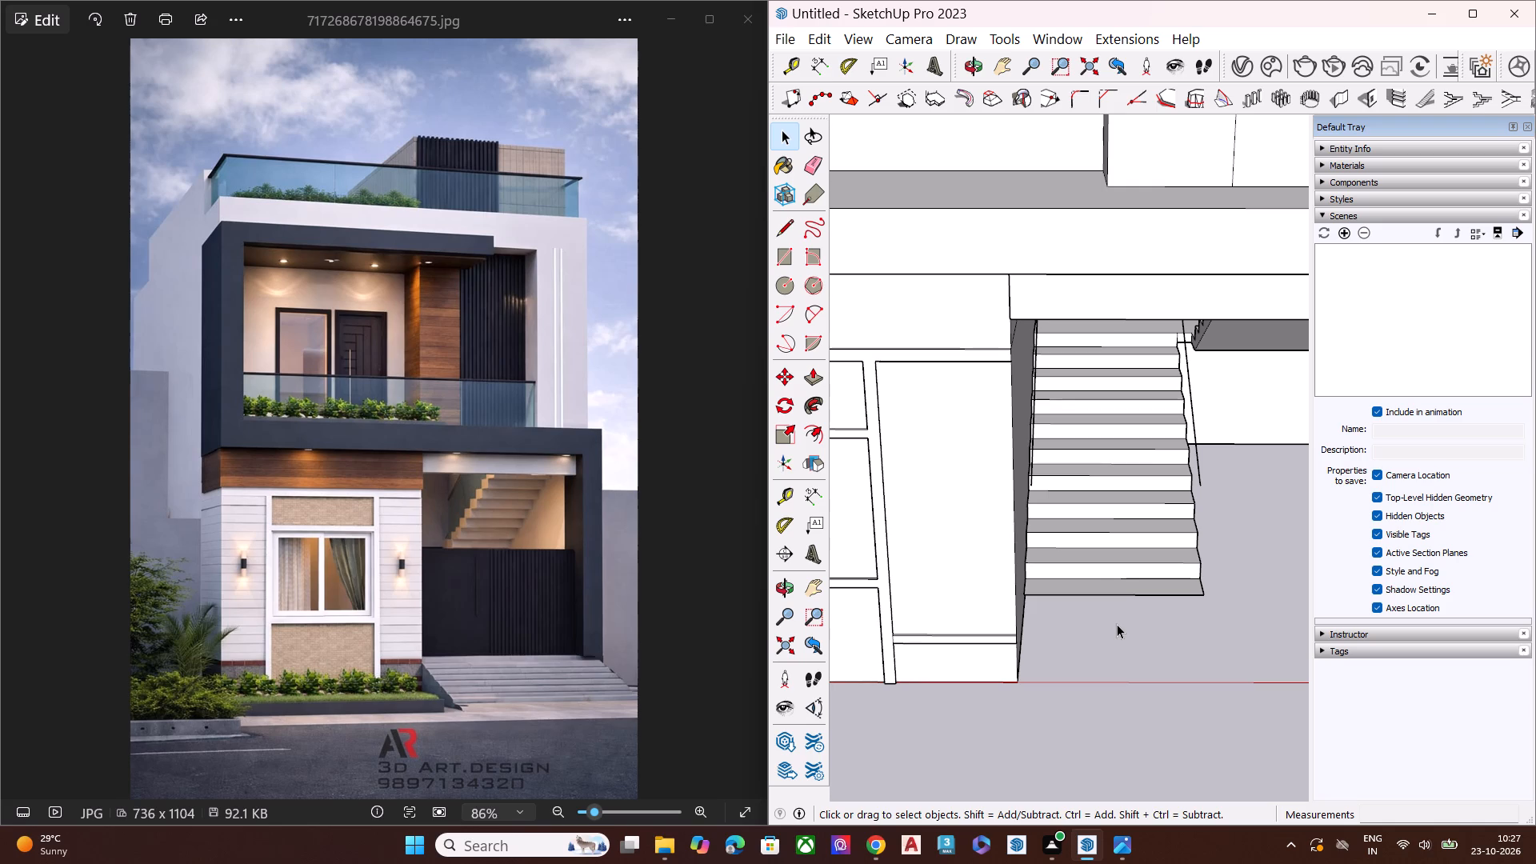
pyautogui.scroll(-9, 1094, 598)
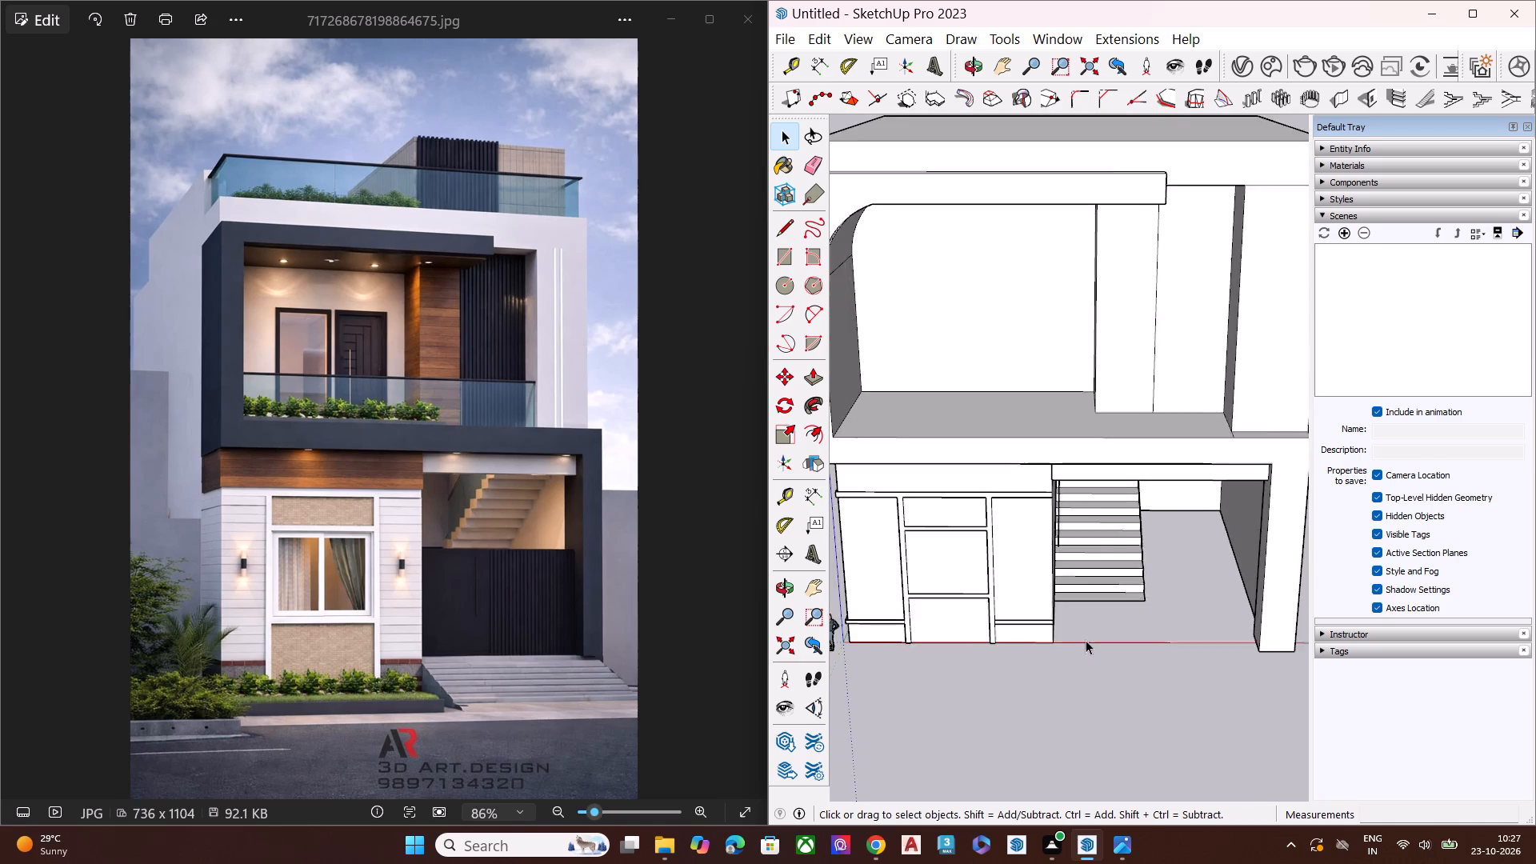
pyautogui.scroll(-6, 1131, 634)
pyautogui.moveTo(1168, 658); pyautogui.dragTo(1162, 570, button='middle')
pyautogui.scroll(5, 1162, 570)
pyautogui.keyDown('ctrl'); pyautogui.scroll(1, 1162, 576); pyautogui.keyUp('ctrl')
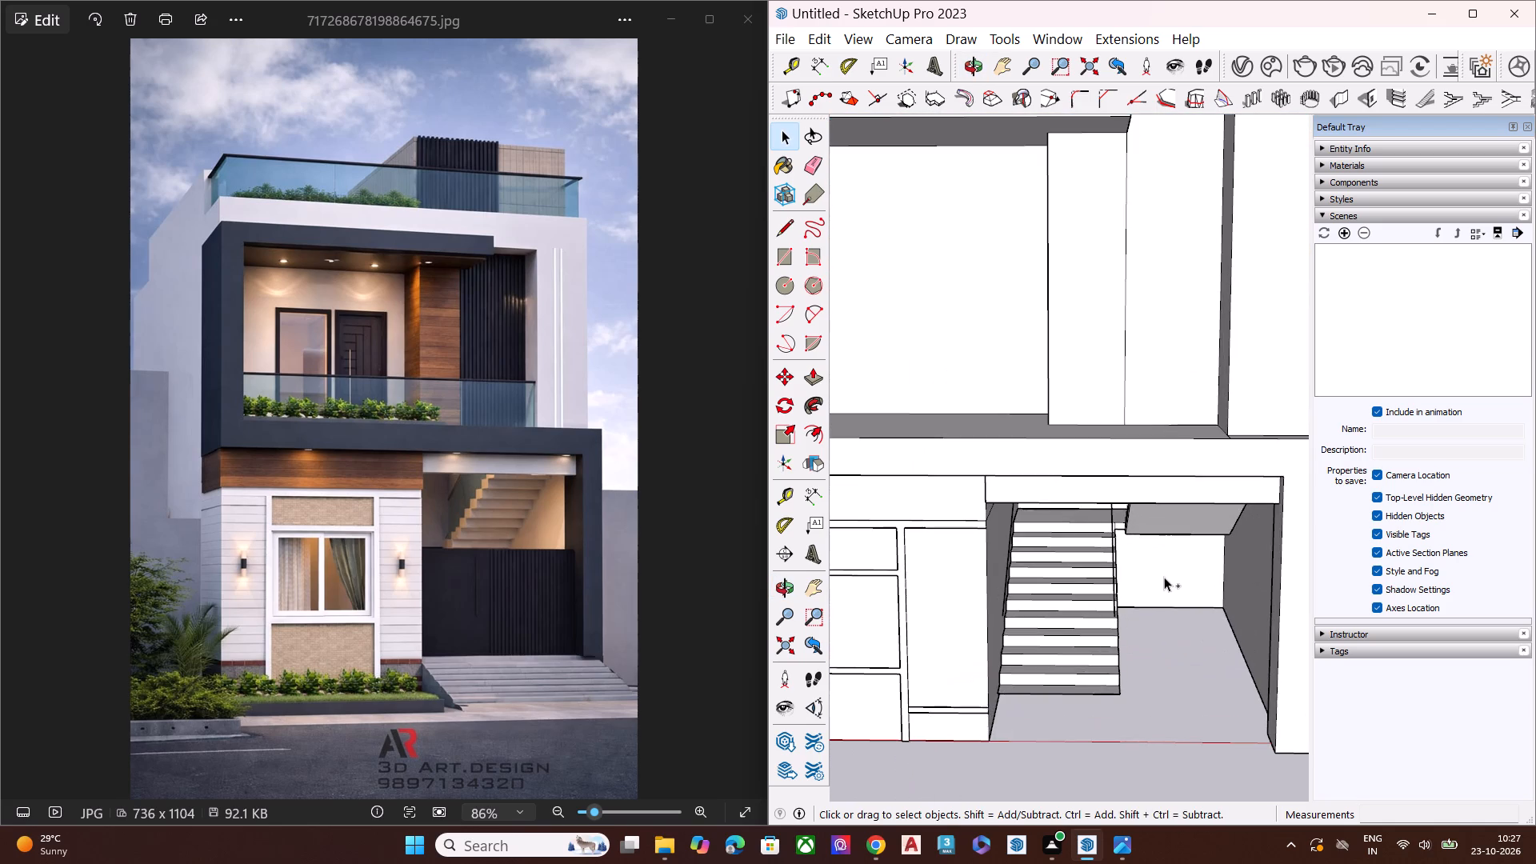
# Save the model in the Documents folder under the file name 03 ELEVATION G+1 FLOOR.
pyautogui.hotkey('ctrl', 's')
pyautogui.press('BackSpace')
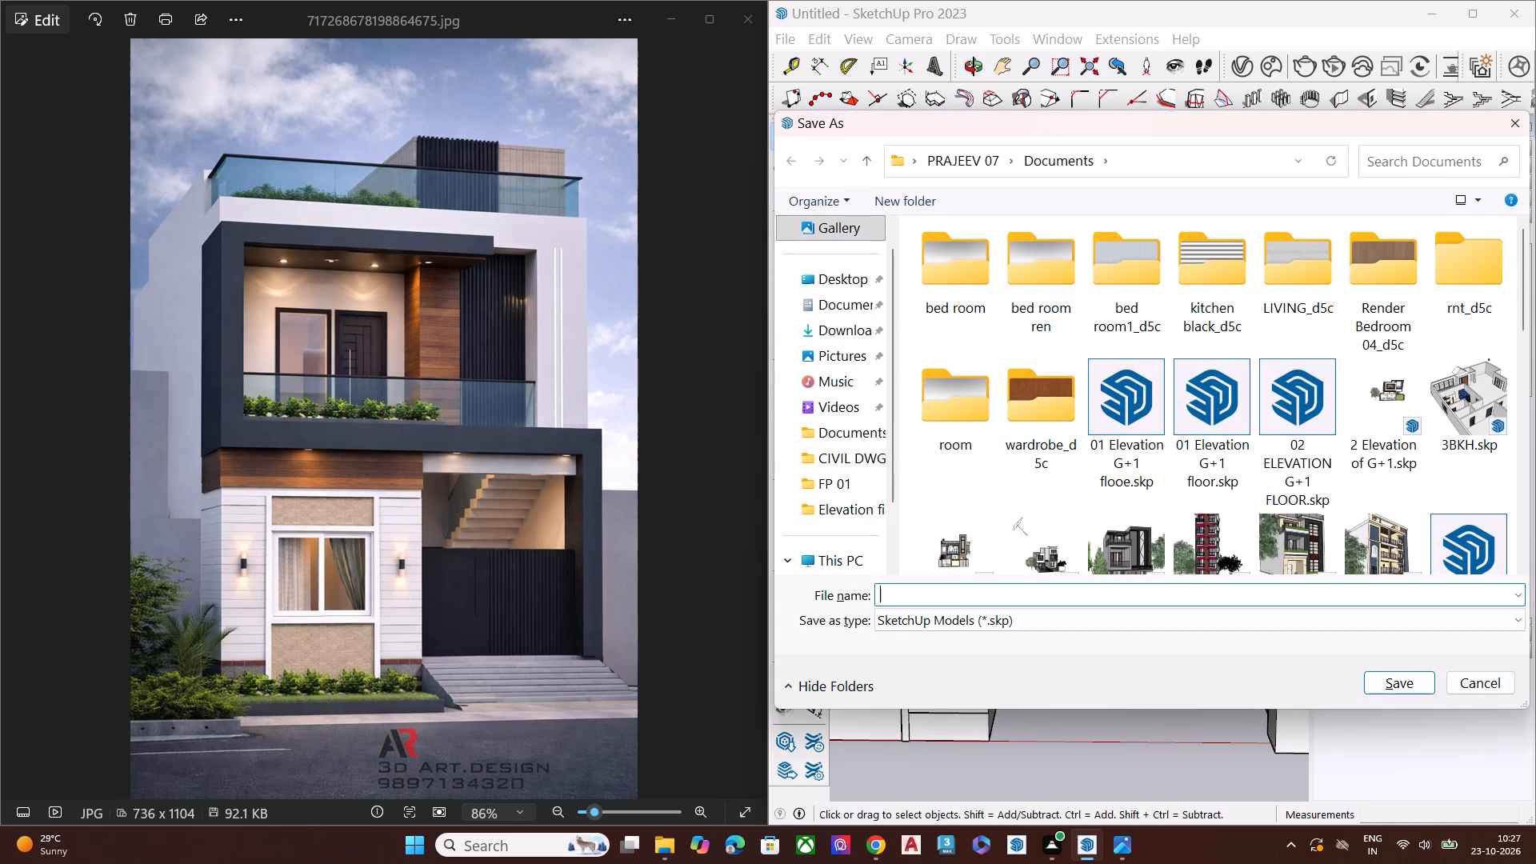
pyautogui.write('03')
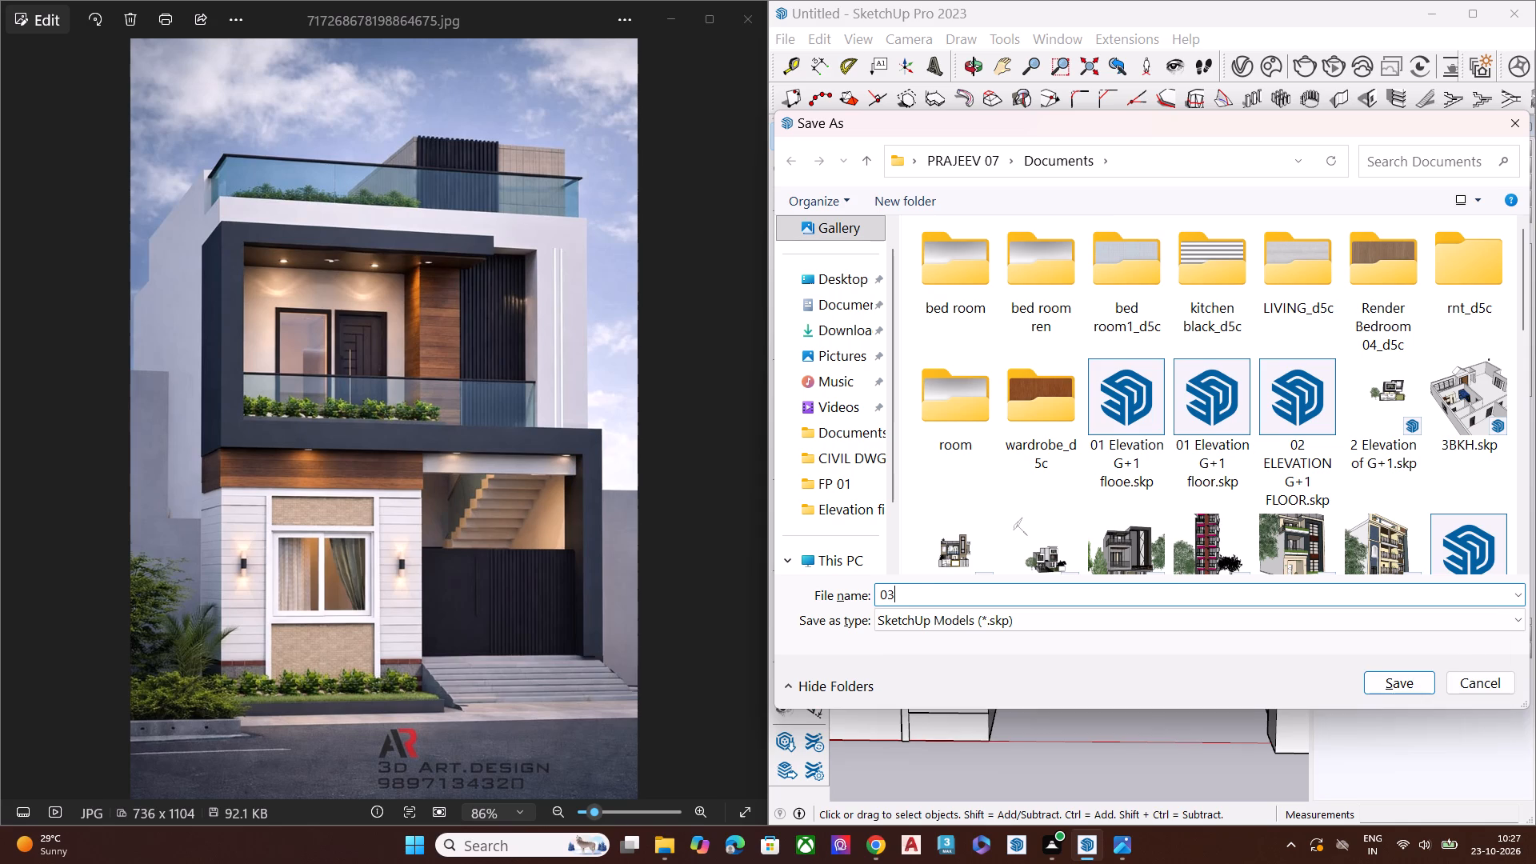
pyautogui.press('space')
pyautogui.hotkey('shift', 'e')
pyautogui.press('BackSpace')
pyautogui.write('ELEVATION')
pyautogui.press('space')
pyautogui.press('space')
pyautogui.press('BackSpace')
pyautogui.hotkey('shift', 'g')
pyautogui.press('BackSpace')
pyautogui.press('g')
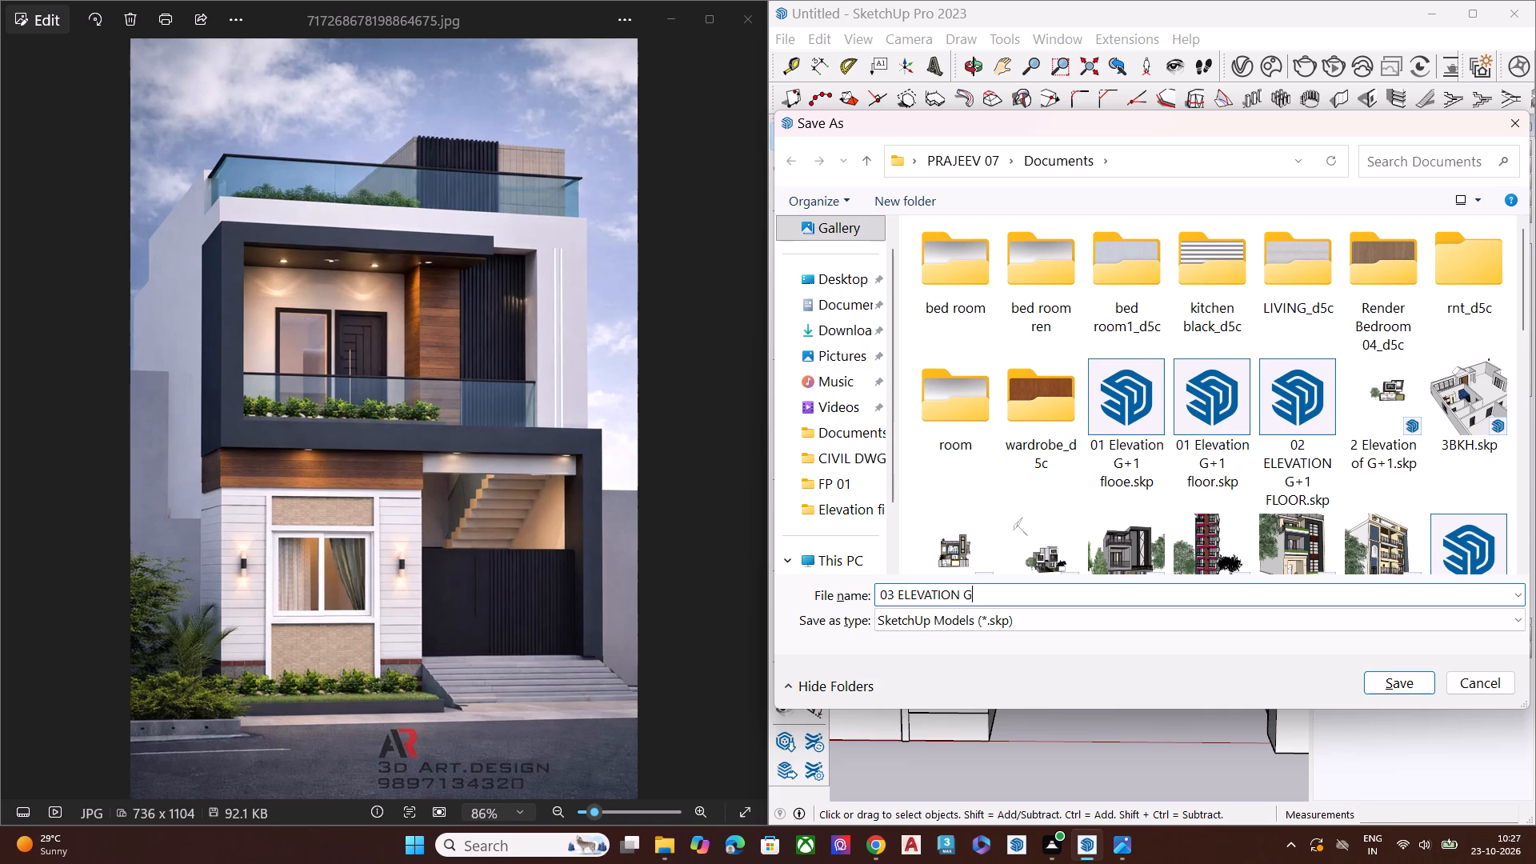
pyautogui.press('=')
pyautogui.press('BackSpace')
pyautogui.hotkey('shift', '+')
pyautogui.write('1 FLOOR')
pyautogui.press('Return')
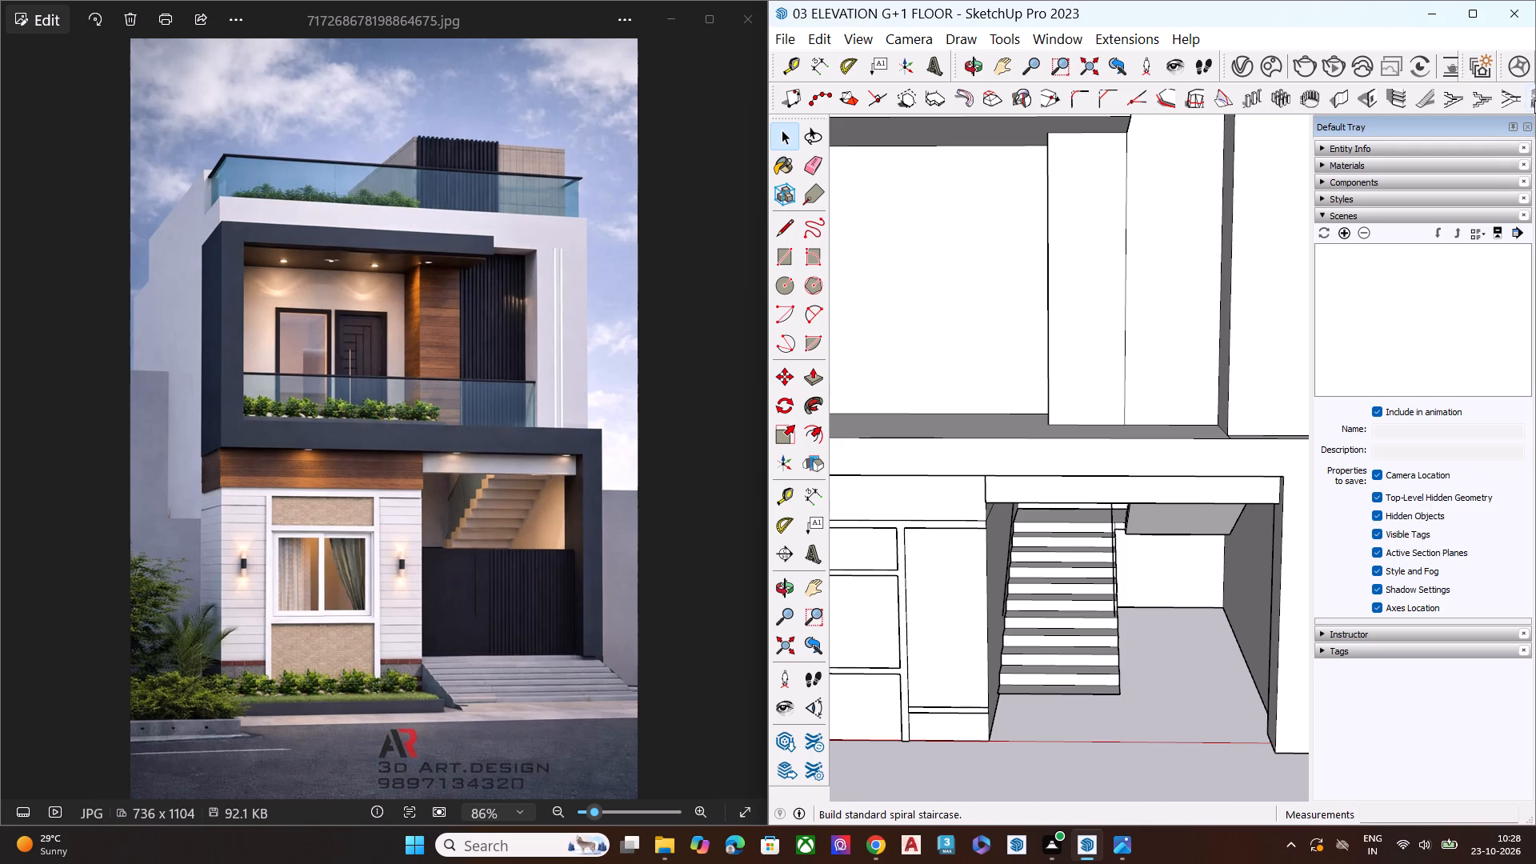
# Raise the first-floor balcony floor face slightly with Push/Pull.
pyautogui.scroll(-1, 1535, 192)
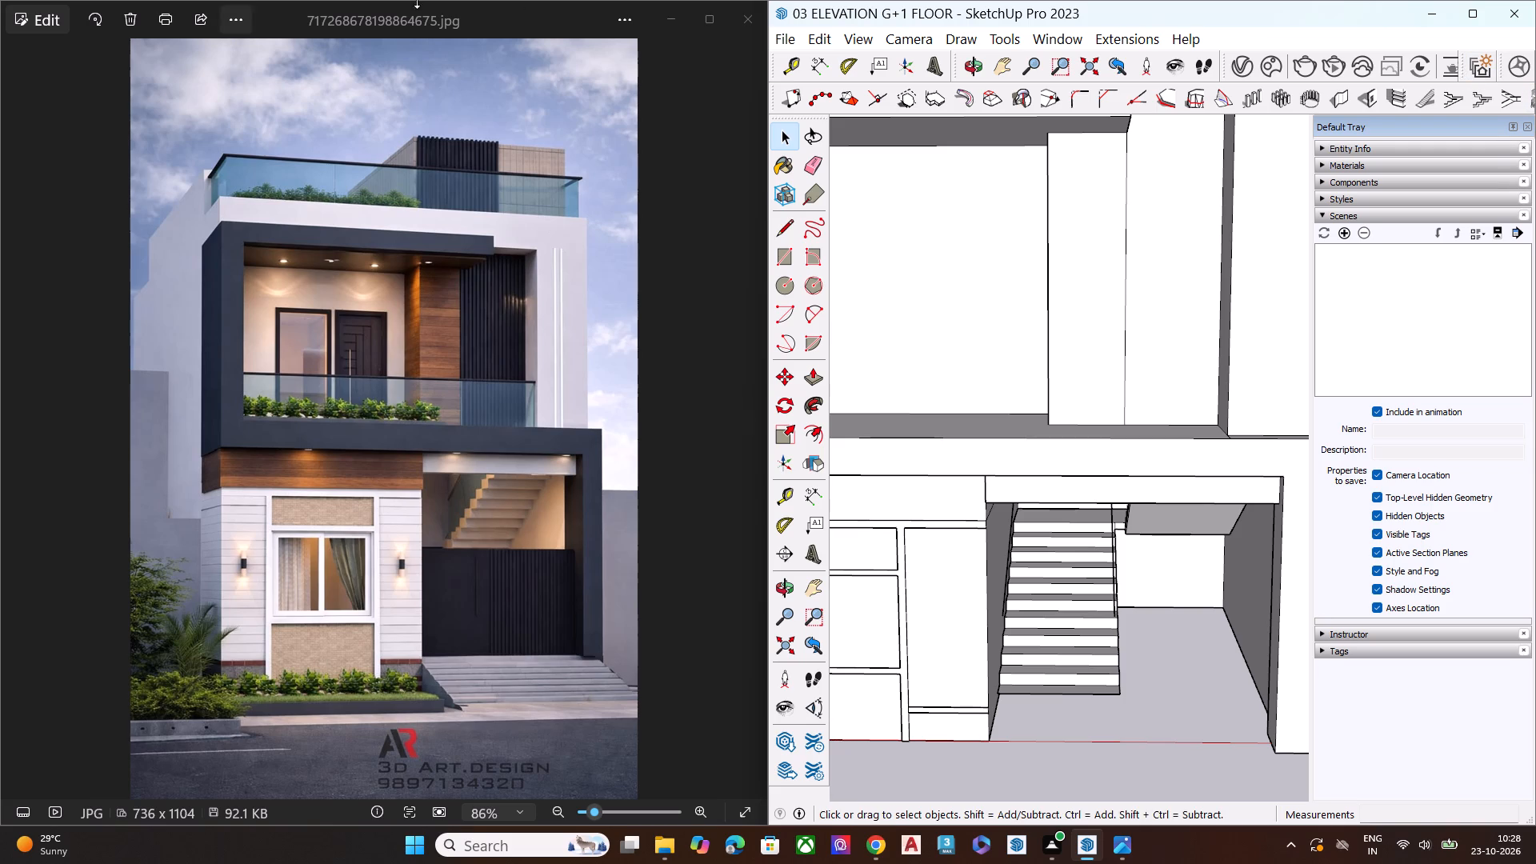
pyautogui.scroll(-3, 1138, 463)
pyautogui.scroll(3, 1138, 463)
pyautogui.scroll(-4, 1138, 463)
pyautogui.moveTo(1092, 532); pyautogui.dragTo(1183, 441, button='middle')
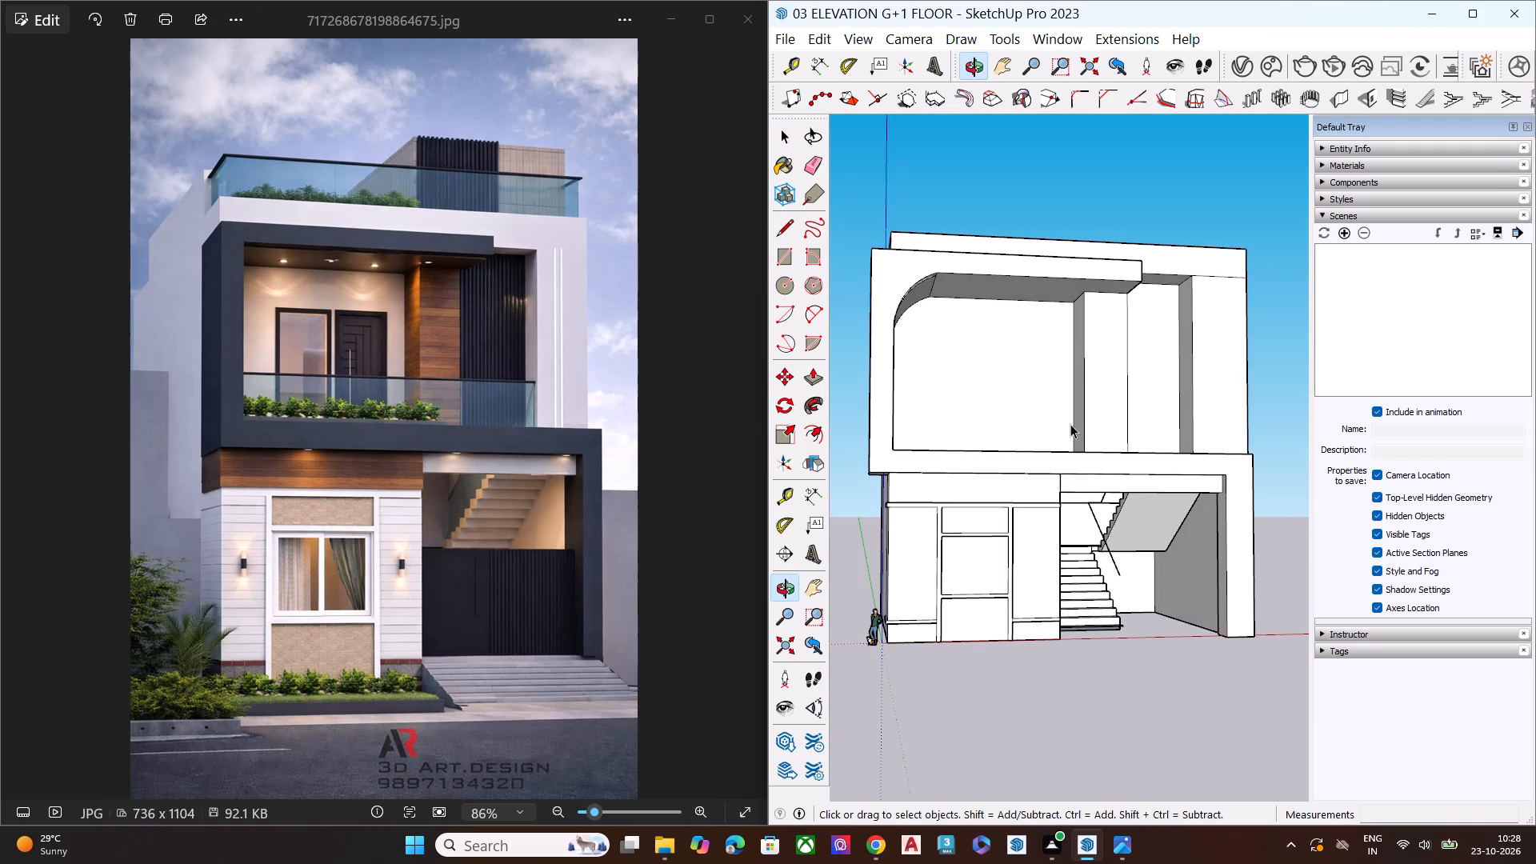
pyautogui.moveTo(1079, 439); pyautogui.dragTo(1268, 798, button='middle')
pyautogui.moveTo(1244, 748); pyautogui.dragTo(1146, 385, button='middle')
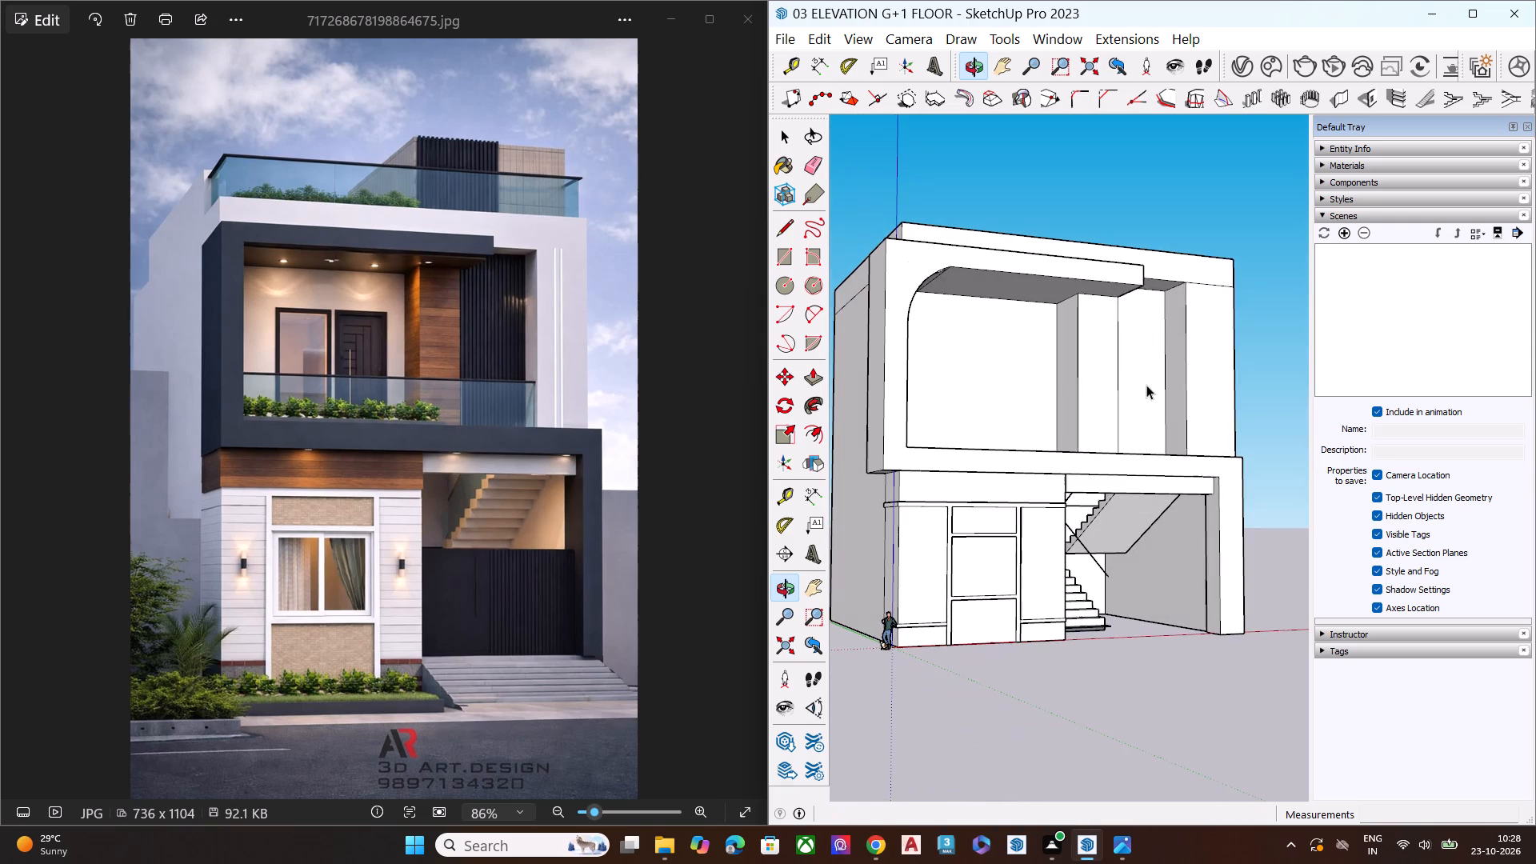
pyautogui.scroll(7, 1060, 459)
pyautogui.moveTo(1098, 463); pyautogui.dragTo(1159, 702, button='middle')
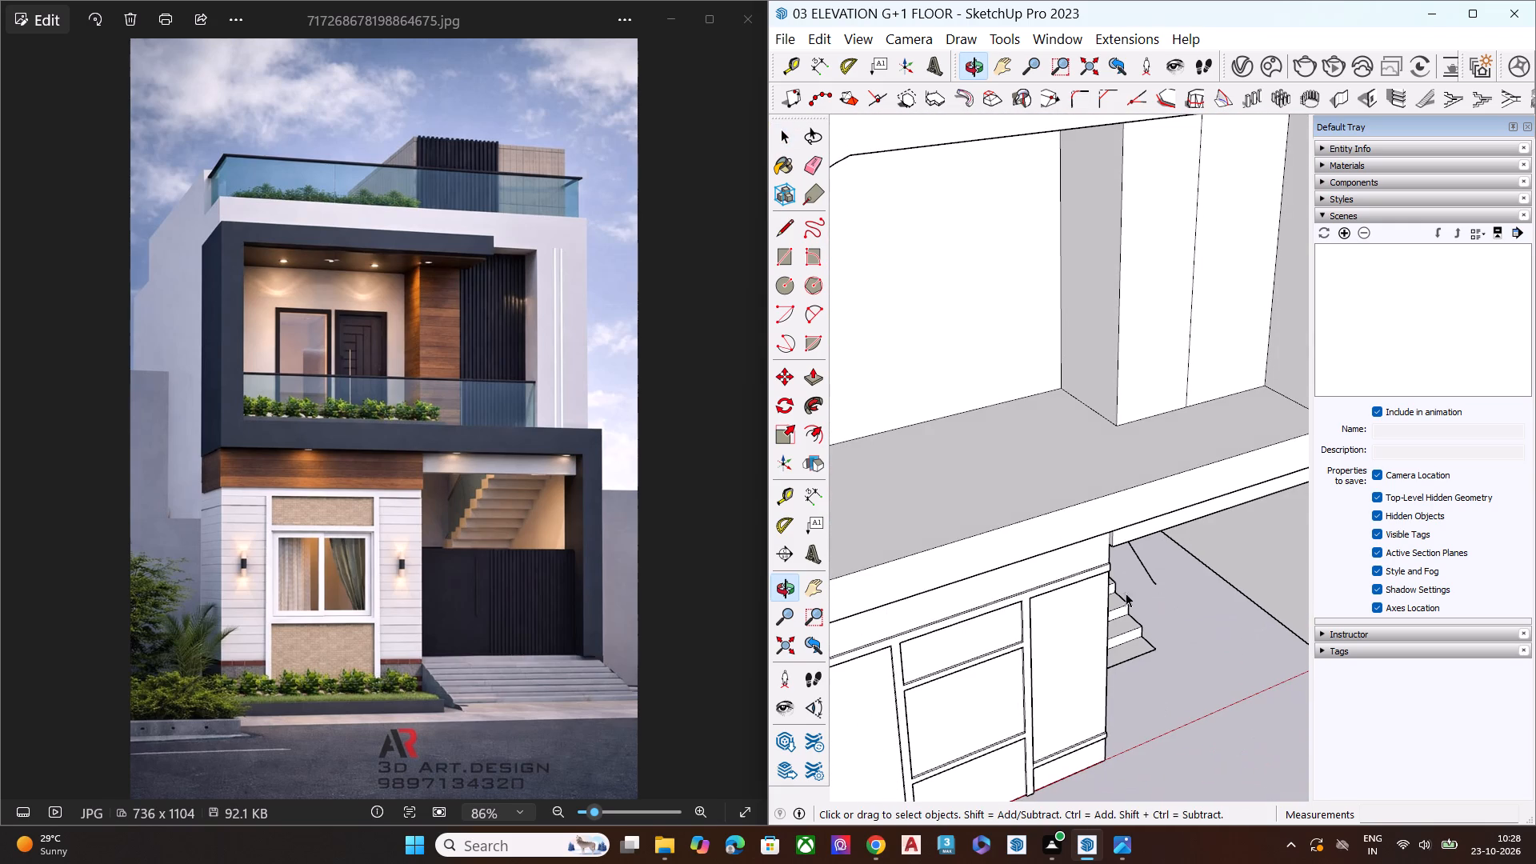
pyautogui.click(1070, 453)
pyautogui.press('p')
pyautogui.click(1070, 453)
pyautogui.click(1075, 443)
pyautogui.press('space')
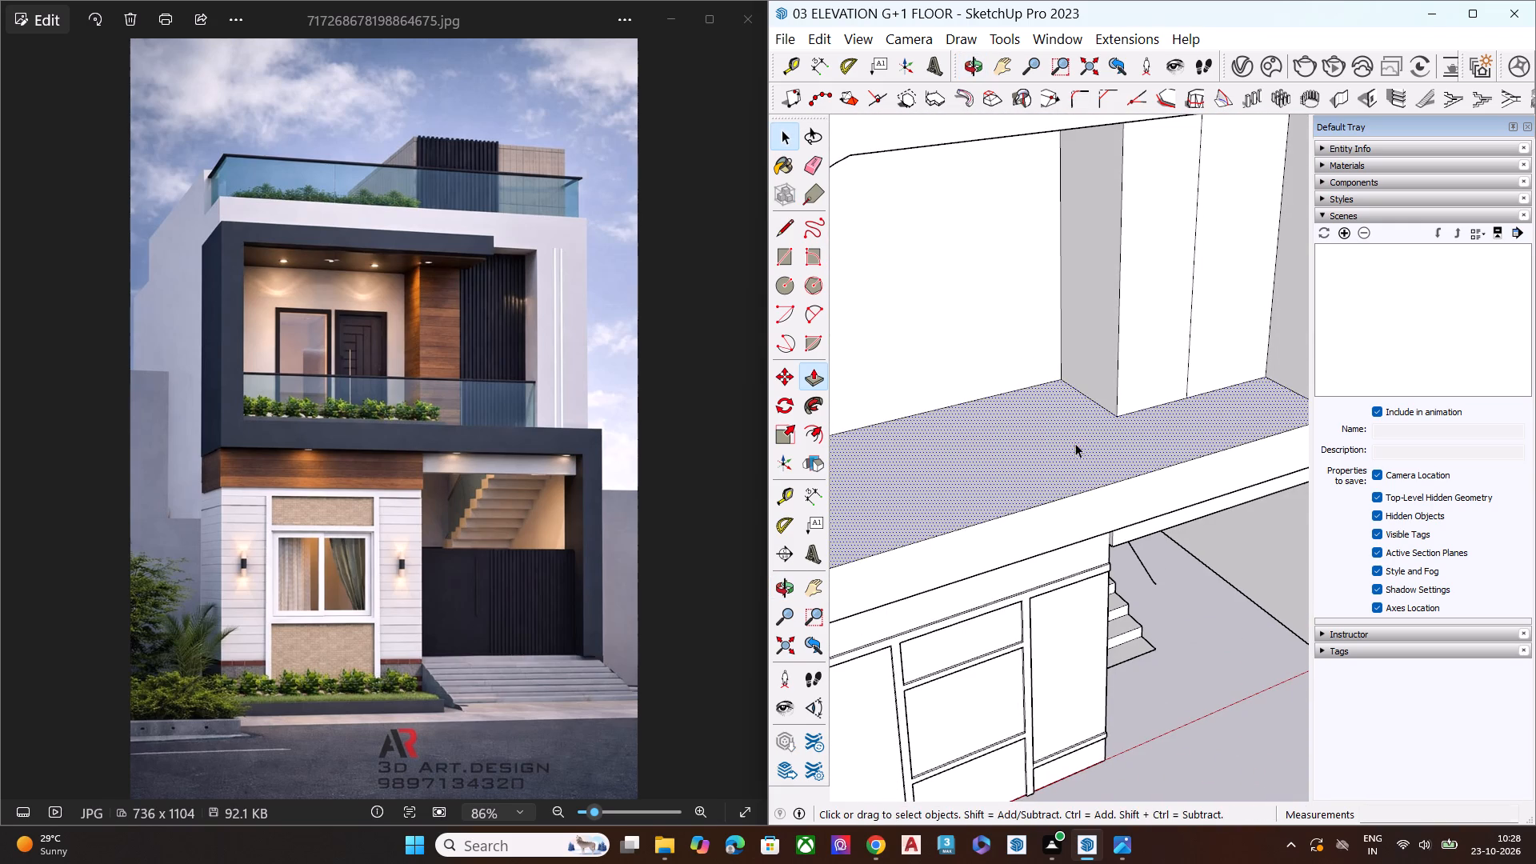
# Pull the narrow ledge at the balcony's end, beside the side wall, up level with the balcony floor.
pyautogui.scroll(-6, 1067, 430)
pyautogui.moveTo(1077, 477); pyautogui.dragTo(1045, 320, button='middle')
pyautogui.moveTo(1155, 470); pyautogui.dragTo(910, 449, button='middle')
pyautogui.scroll(-1, 1130, 461)
pyautogui.moveTo(1224, 468); pyautogui.dragTo(1048, 468, button='middle')
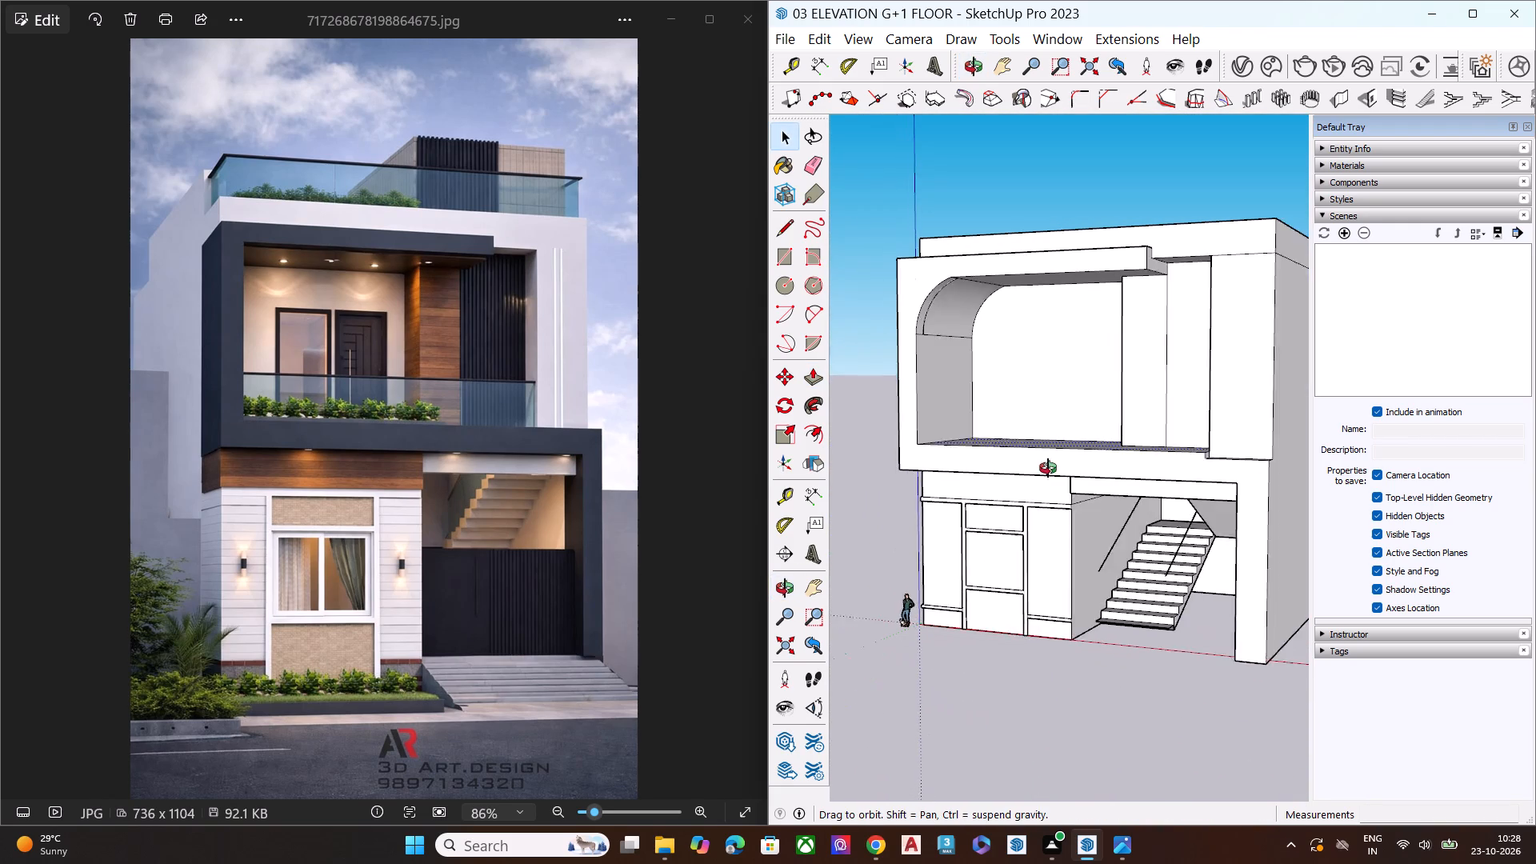
pyautogui.moveTo(1048, 468); pyautogui.dragTo(1046, 470, button='middle')
pyautogui.moveTo(1195, 466); pyautogui.dragTo(1066, 482, button='middle')
pyautogui.scroll(3, 1125, 482)
pyautogui.scroll(-3, 1182, 479)
pyautogui.scroll(2, 1182, 479)
pyautogui.moveTo(1188, 476); pyautogui.dragTo(1178, 598, button='middle')
pyautogui.scroll(1, 1174, 526)
pyautogui.scroll(-1, 1174, 526)
pyautogui.scroll(1, 1174, 526)
pyautogui.scroll(-1, 1174, 526)
pyautogui.scroll(5, 1174, 526)
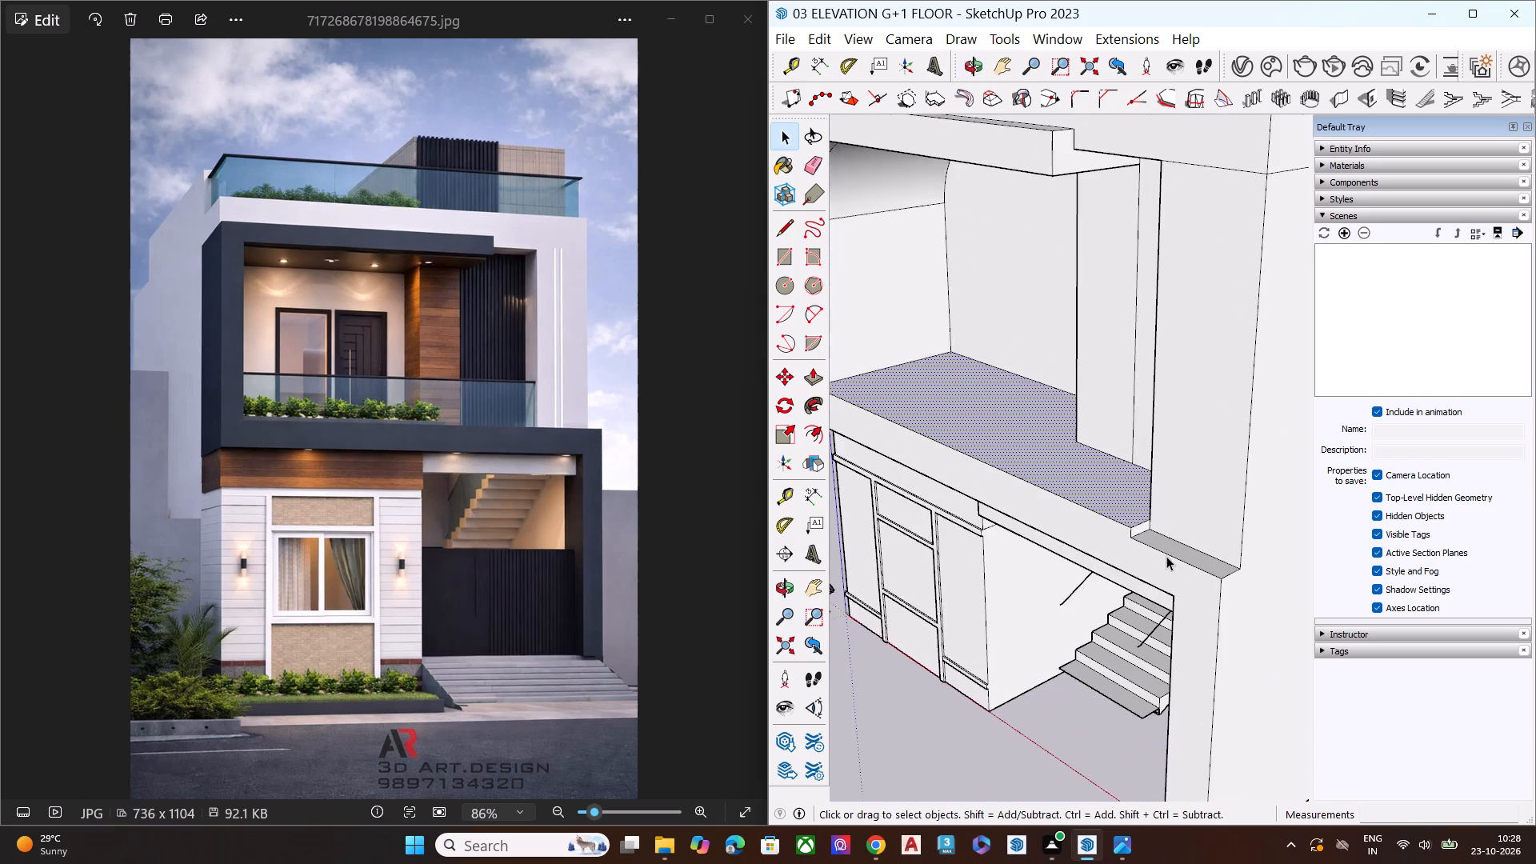
pyautogui.click(1166, 556)
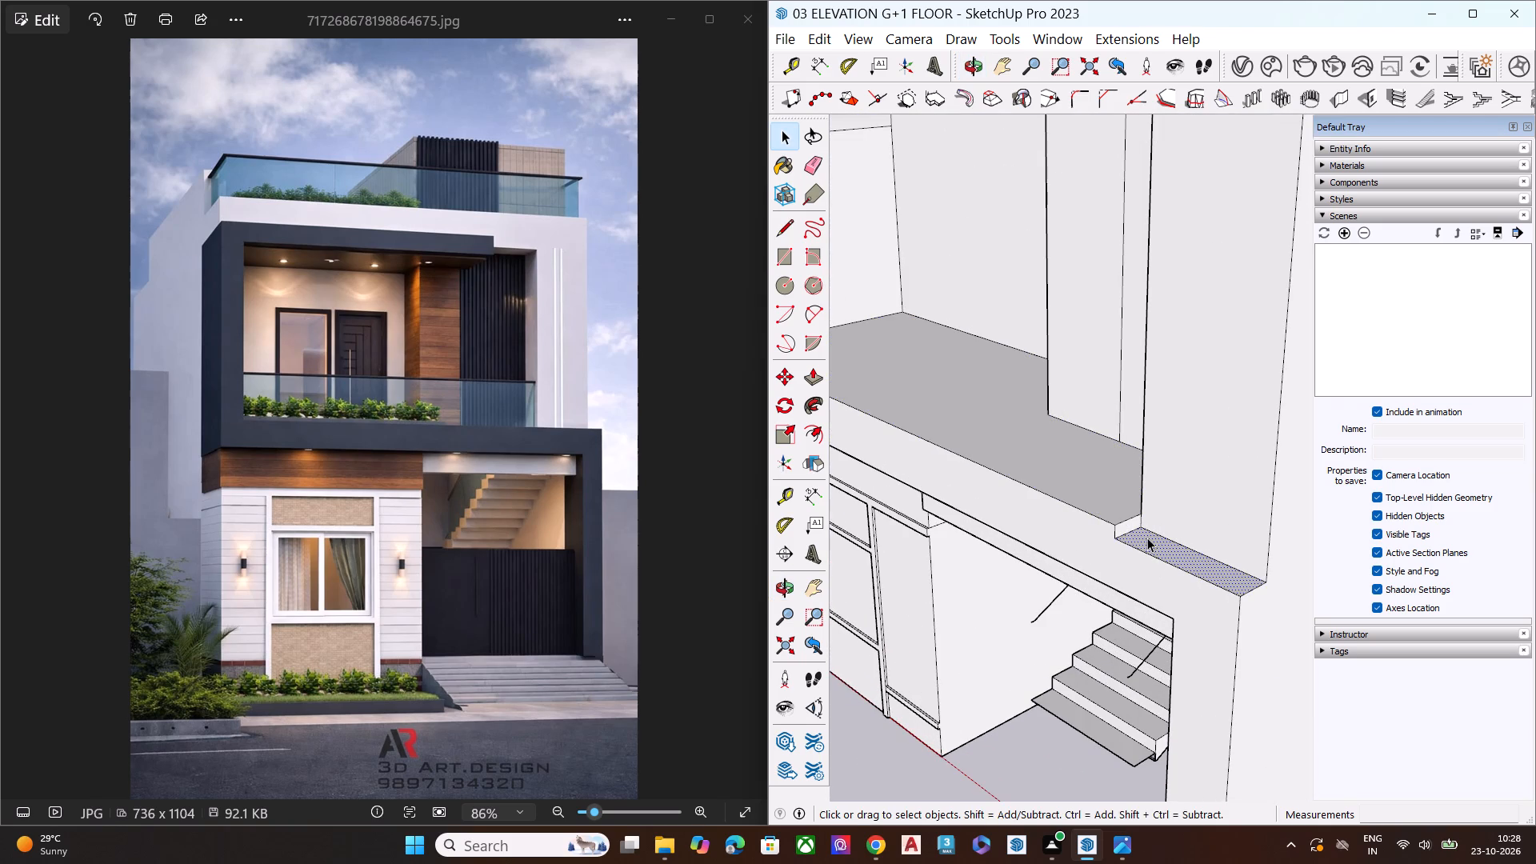
pyautogui.click(1147, 538)
pyautogui.press('p')
pyautogui.click(1128, 540)
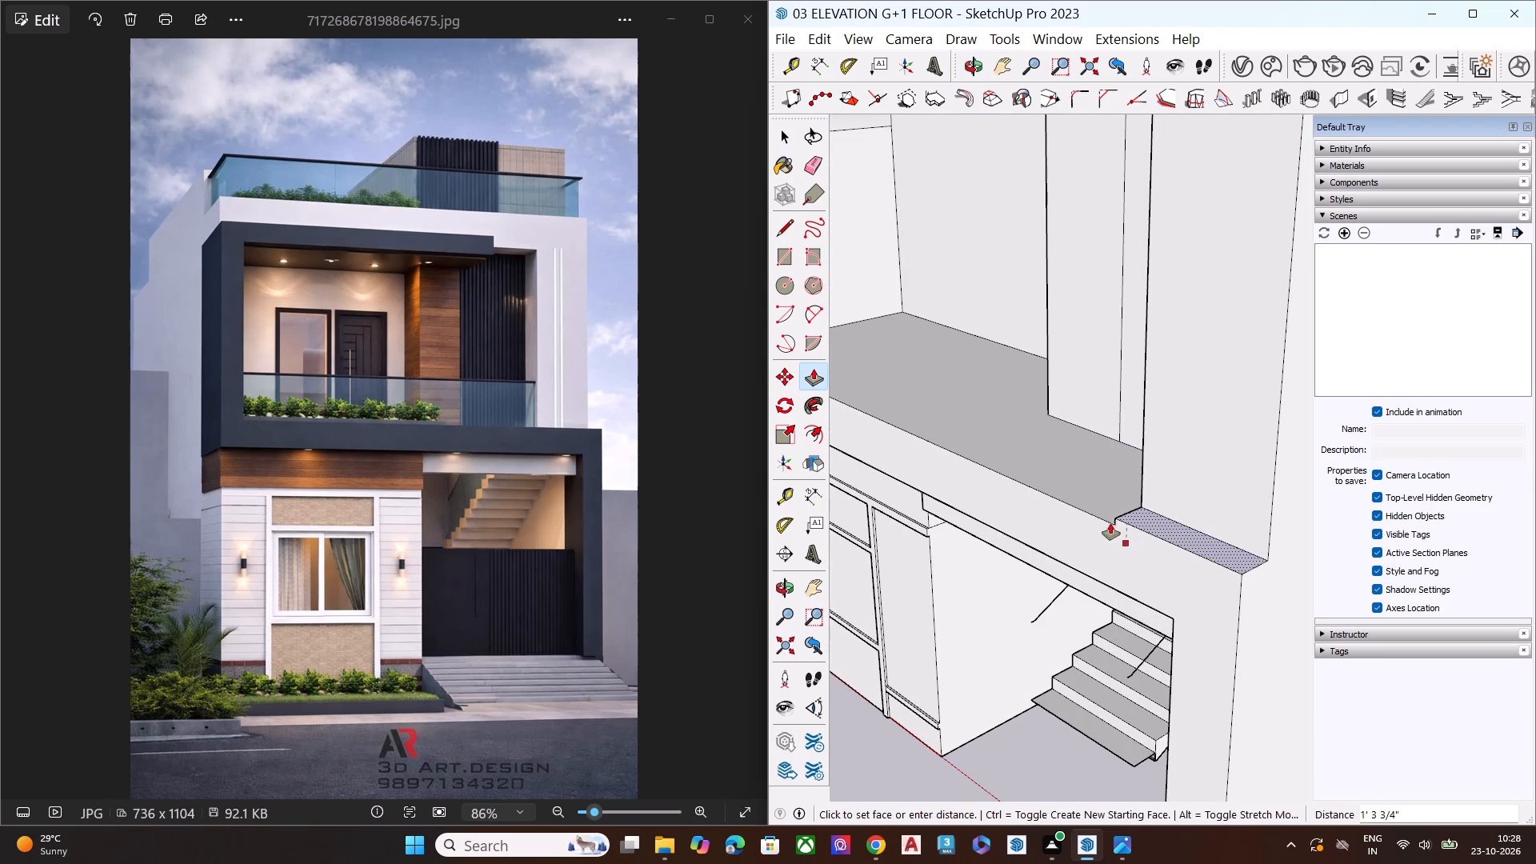
pyautogui.click(1098, 520)
pyautogui.press('space')
# Erase the leftover edge between the raised ledge and the balcony floor, and clear the selection.
pyautogui.moveTo(1132, 540); pyautogui.dragTo(1146, 653, button='middle')
pyautogui.scroll(3, 1148, 647)
pyautogui.scroll(-1, 1156, 631)
pyautogui.scroll(2, 1156, 631)
pyautogui.press('e')
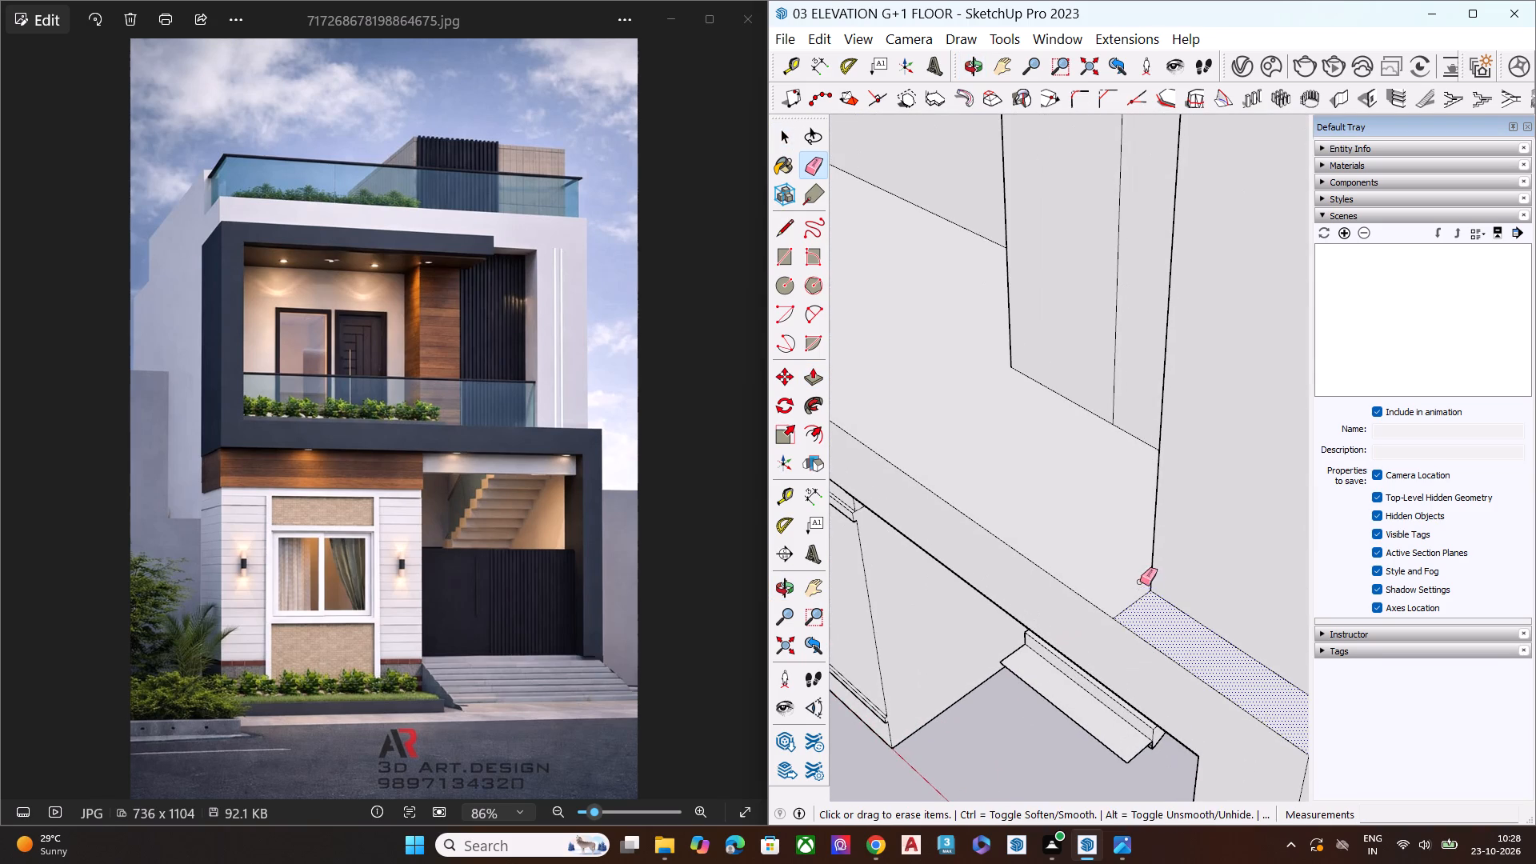
pyautogui.click(1138, 602)
pyautogui.press('space')
pyautogui.scroll(-1, 1062, 550)
pyautogui.scroll(1, 1062, 549)
pyautogui.scroll(-10, 1063, 549)
pyautogui.scroll(1, 1097, 542)
pyautogui.scroll(-1, 1097, 542)
pyautogui.scroll(1, 1097, 542)
pyautogui.scroll(-3, 1097, 542)
pyautogui.click(1056, 702)
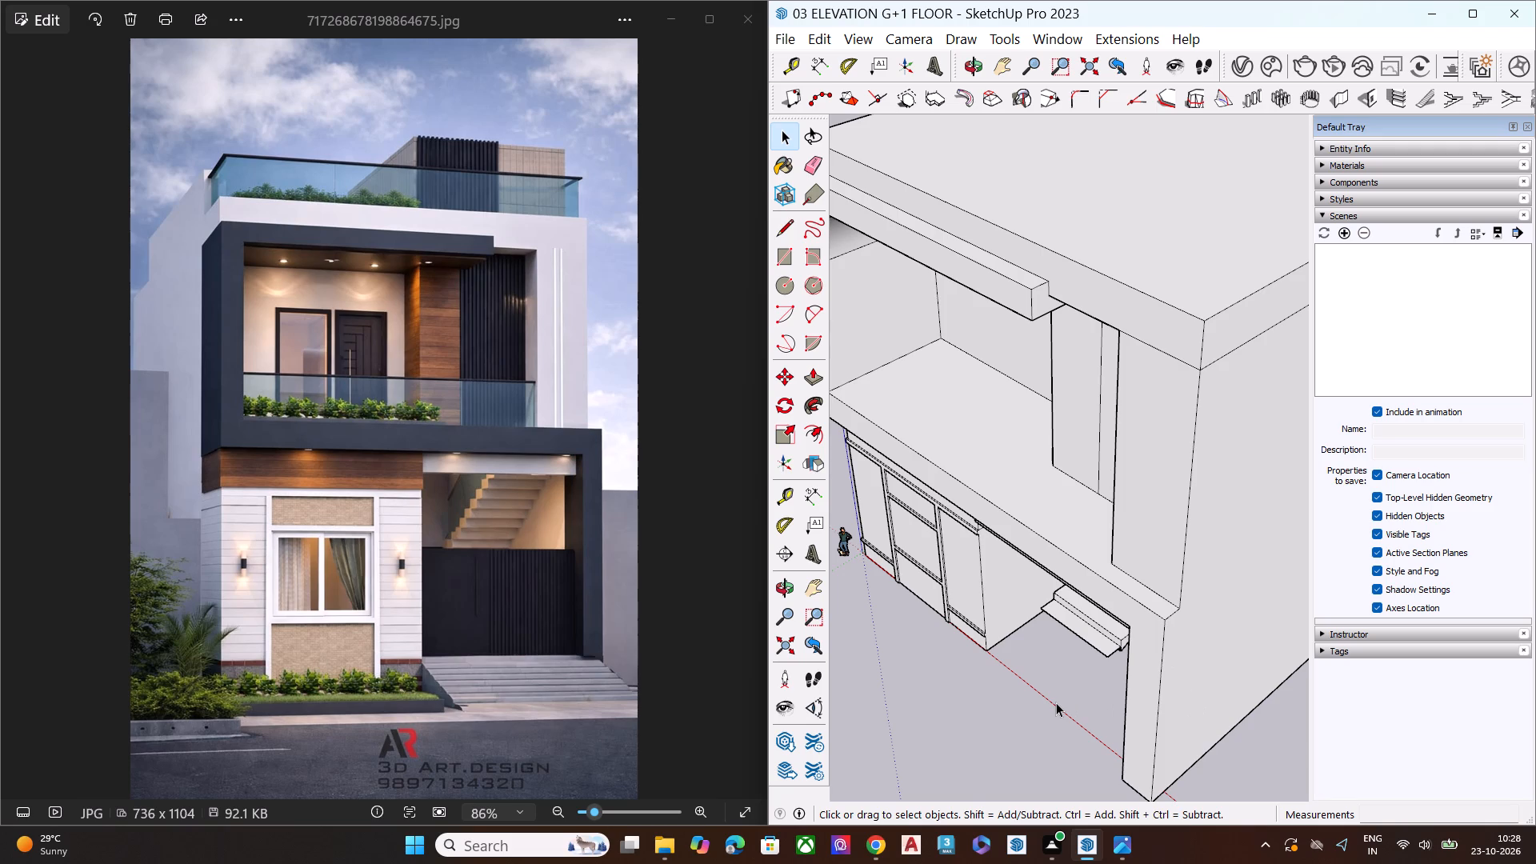
# Examine the whole front elevation and the first-floor balcony recess from several angles.
pyautogui.scroll(-10, 1063, 643)
pyautogui.moveTo(1090, 702); pyautogui.dragTo(1114, 579, button='middle')
pyautogui.scroll(2, 1090, 702)
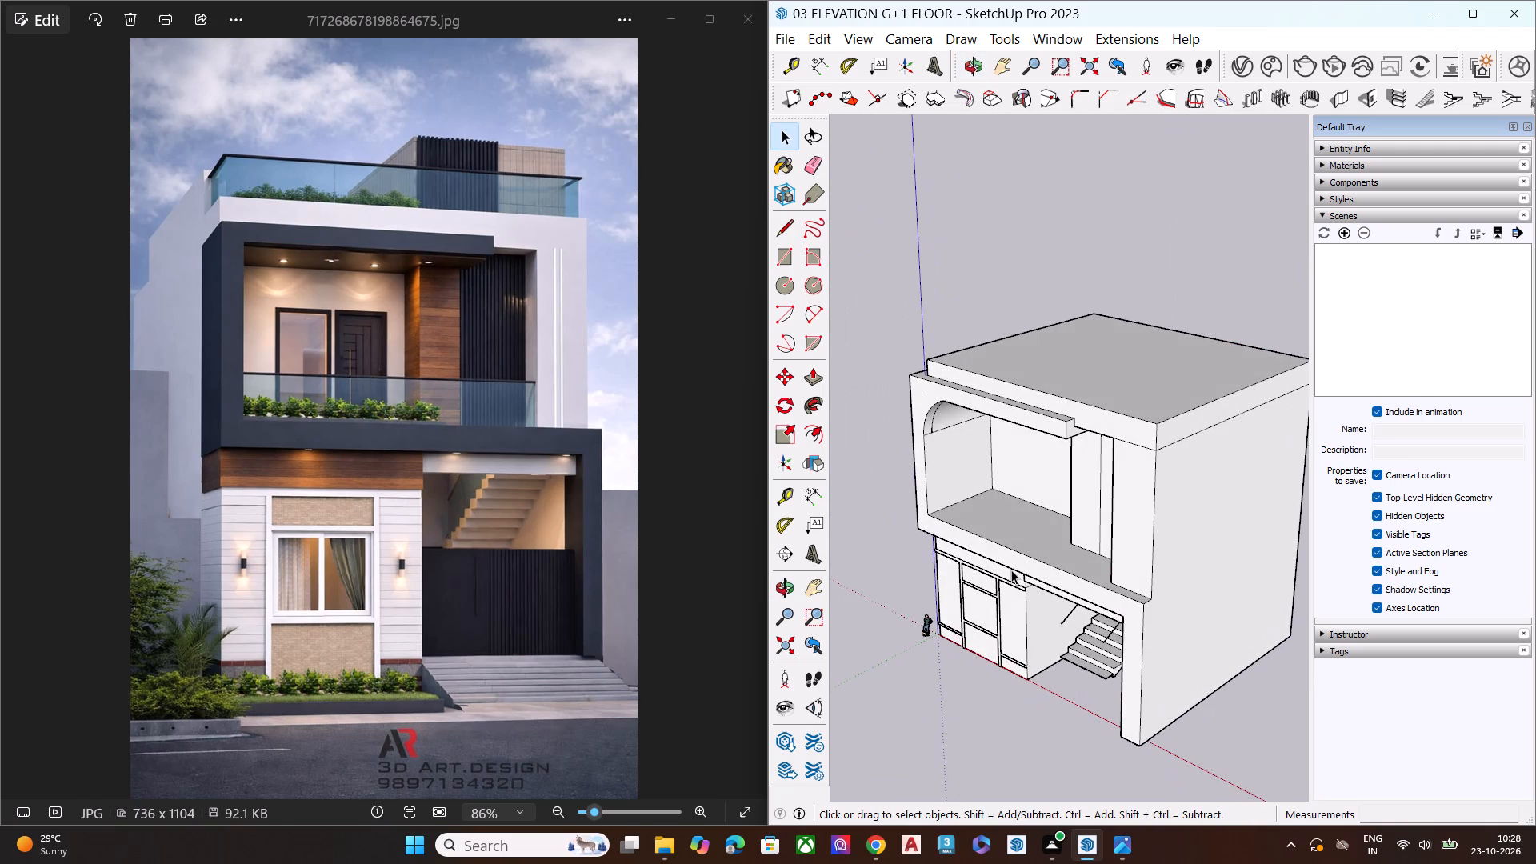
pyautogui.scroll(-6, 1011, 570)
pyautogui.moveTo(990, 567); pyautogui.dragTo(1031, 441, button='middle')
pyautogui.scroll(10, 1031, 443)
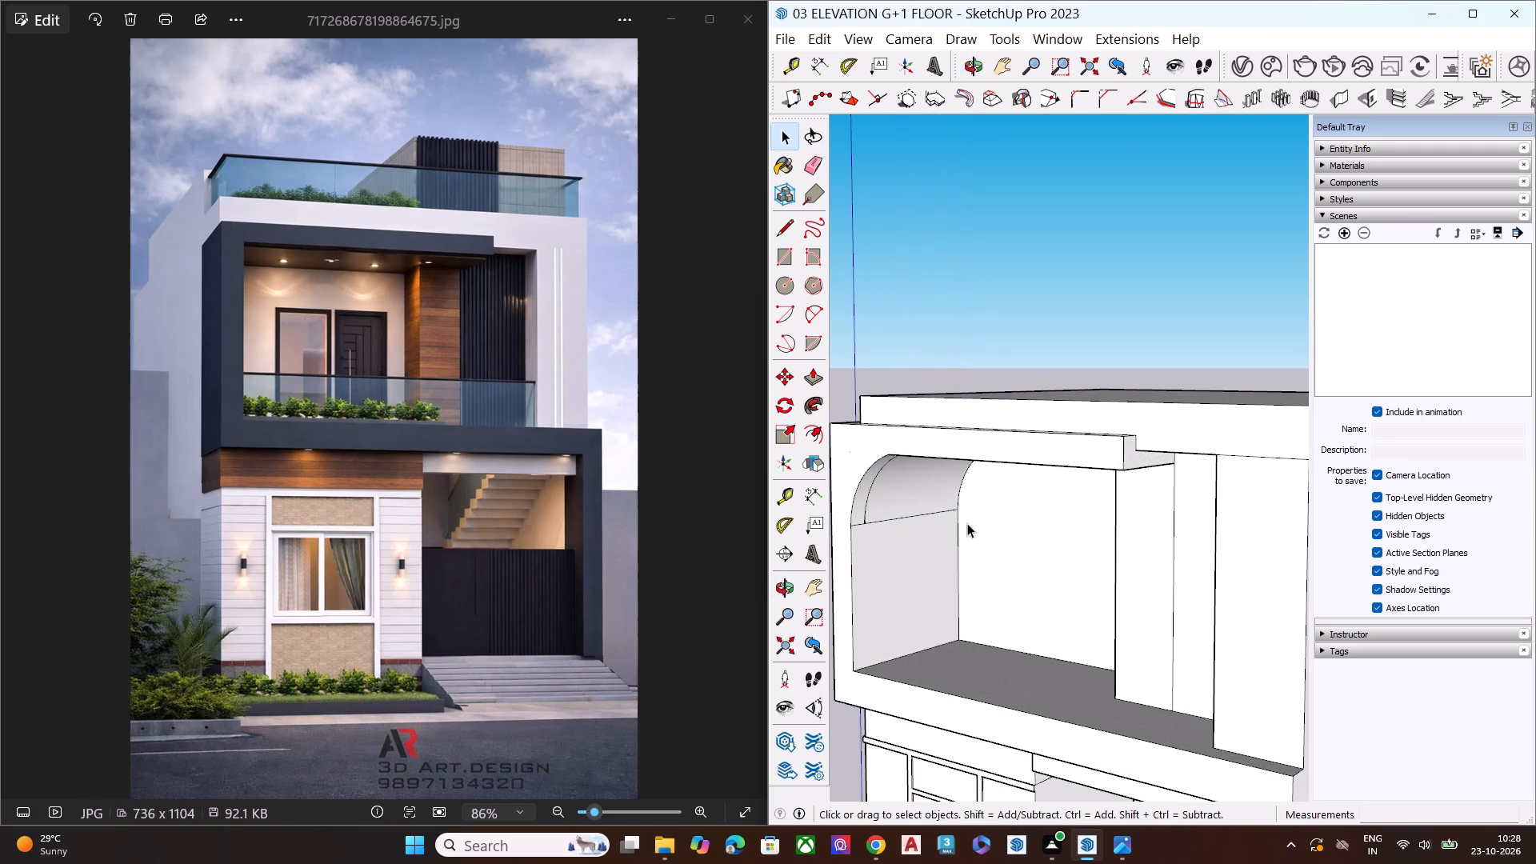
pyautogui.moveTo(961, 514); pyautogui.dragTo(1183, 438, button='middle')
pyautogui.scroll(-1, 1047, 515)
pyautogui.scroll(1, 1047, 515)
pyautogui.scroll(-5, 1047, 515)
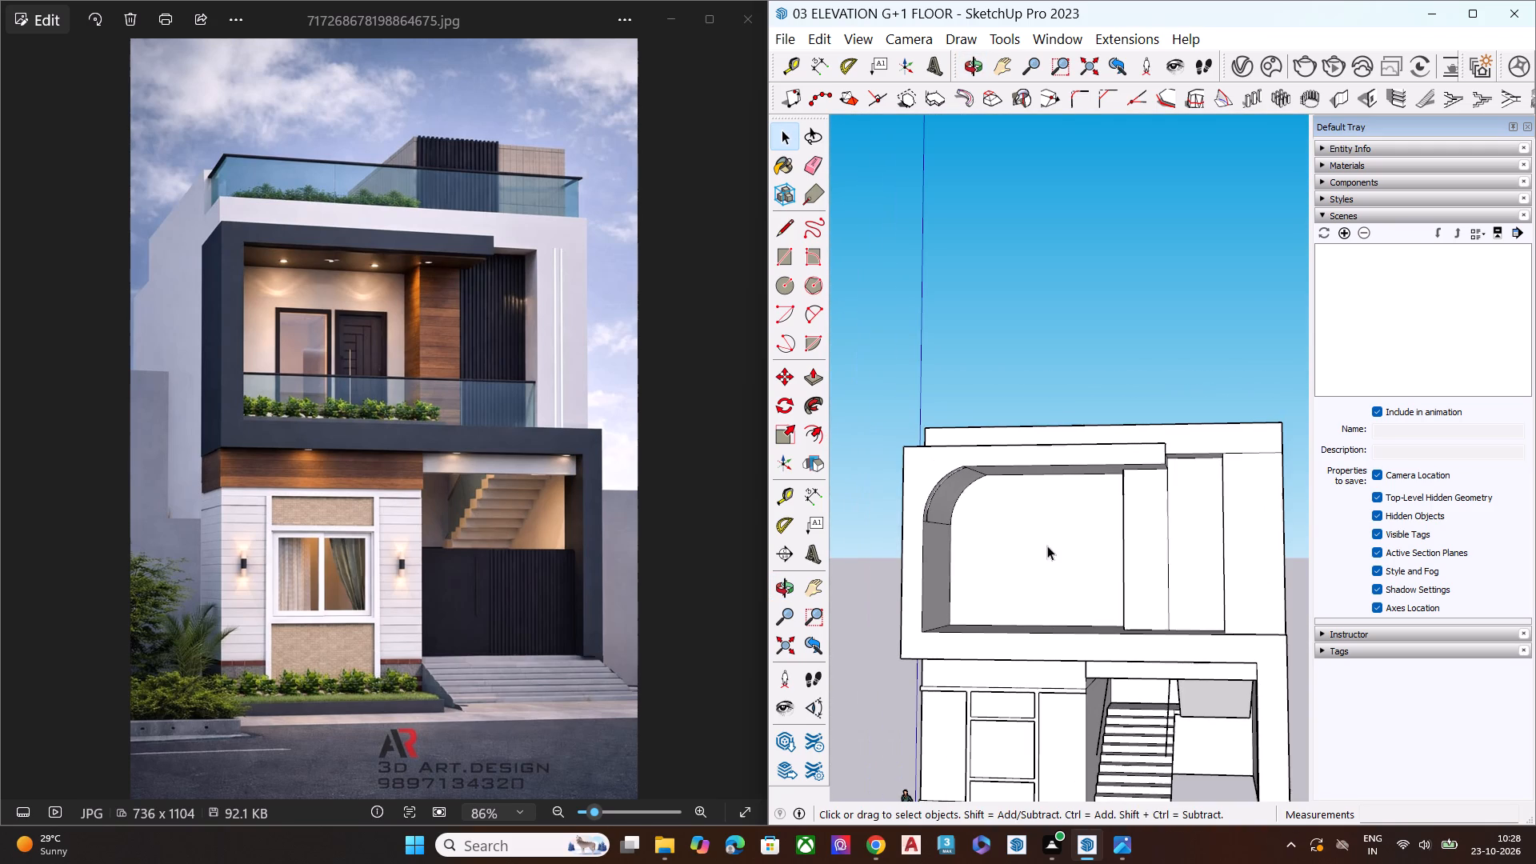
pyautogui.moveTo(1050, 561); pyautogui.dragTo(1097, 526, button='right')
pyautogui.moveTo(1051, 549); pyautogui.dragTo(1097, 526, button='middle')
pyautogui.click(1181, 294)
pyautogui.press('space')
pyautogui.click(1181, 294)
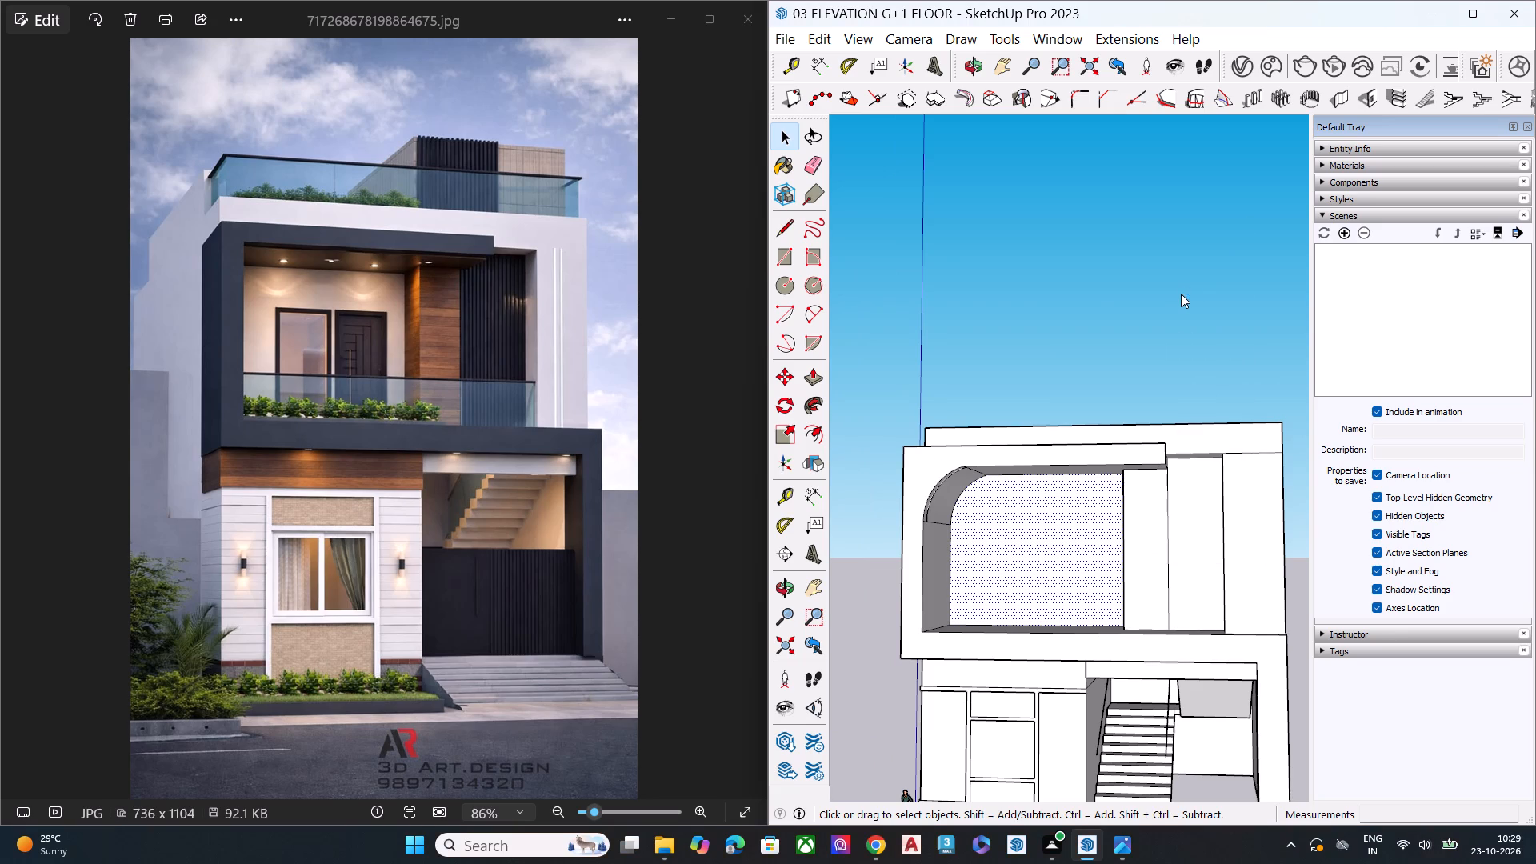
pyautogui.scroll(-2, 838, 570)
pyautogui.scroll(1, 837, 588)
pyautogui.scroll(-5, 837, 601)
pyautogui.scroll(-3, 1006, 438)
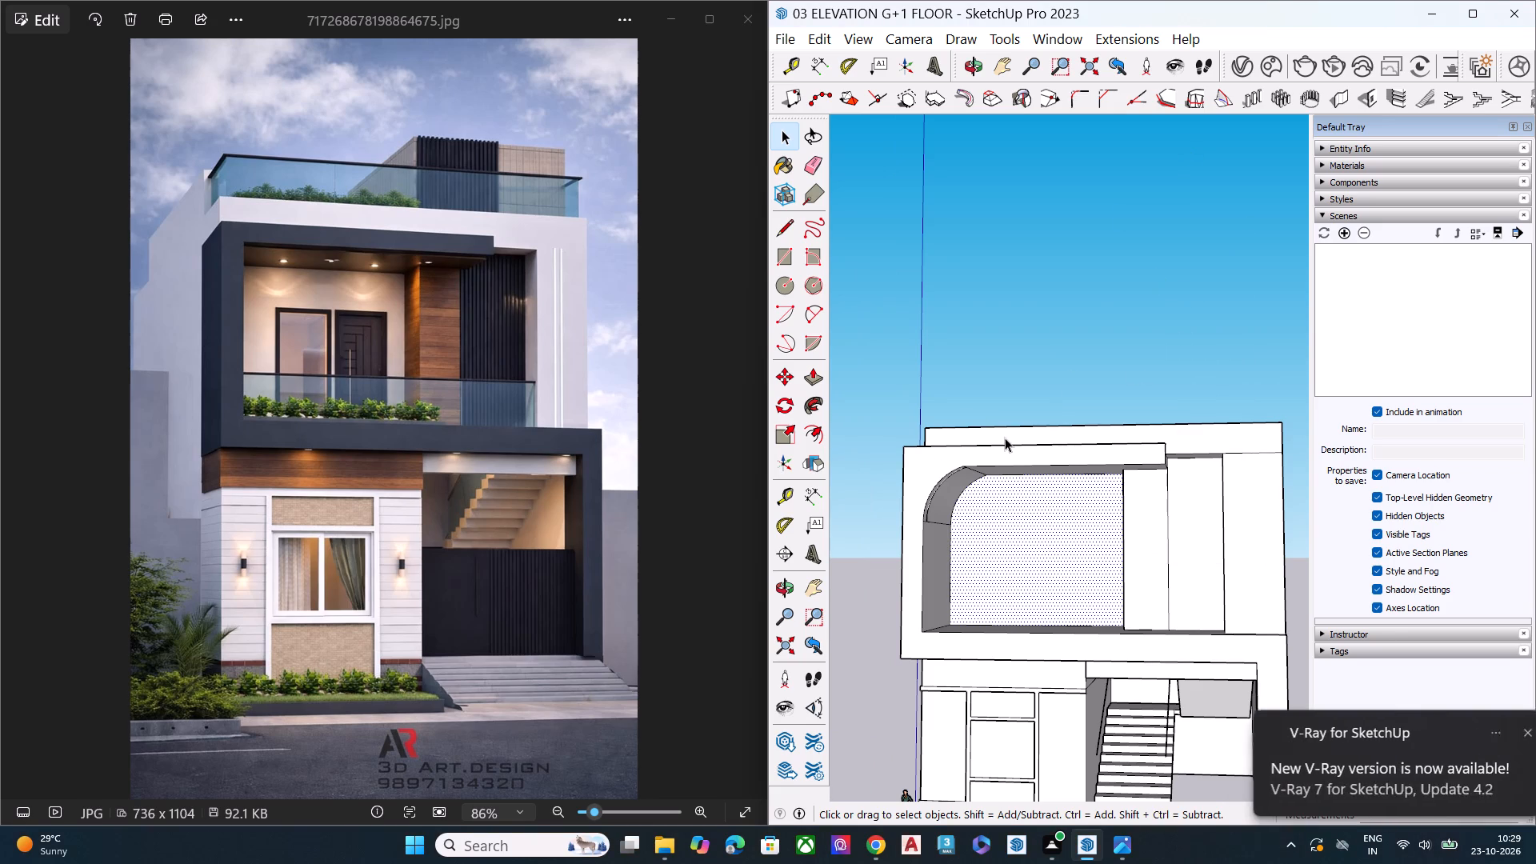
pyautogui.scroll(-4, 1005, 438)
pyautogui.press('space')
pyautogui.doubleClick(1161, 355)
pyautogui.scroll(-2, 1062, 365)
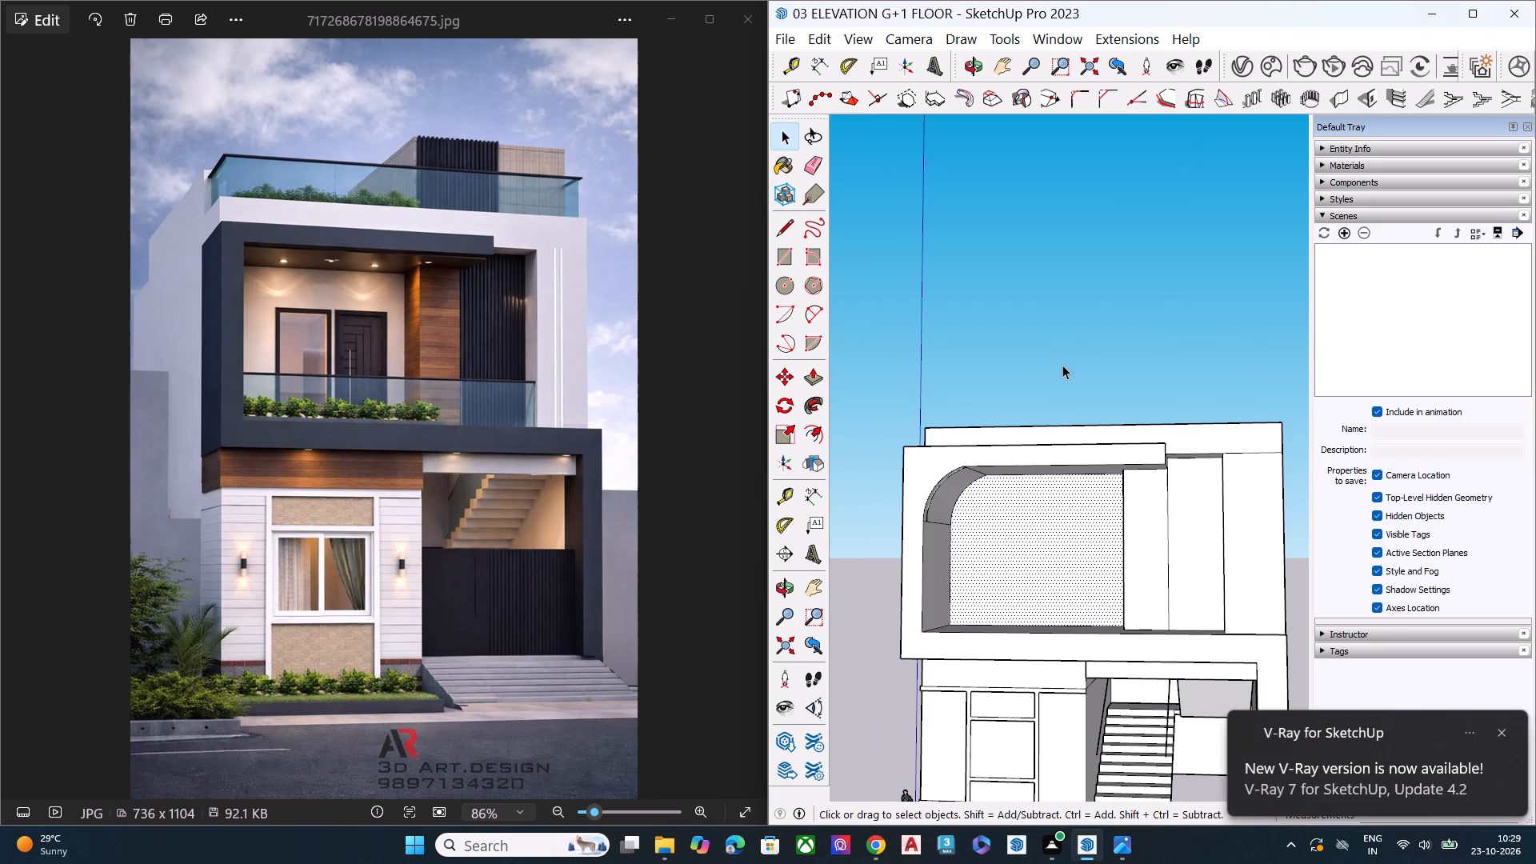
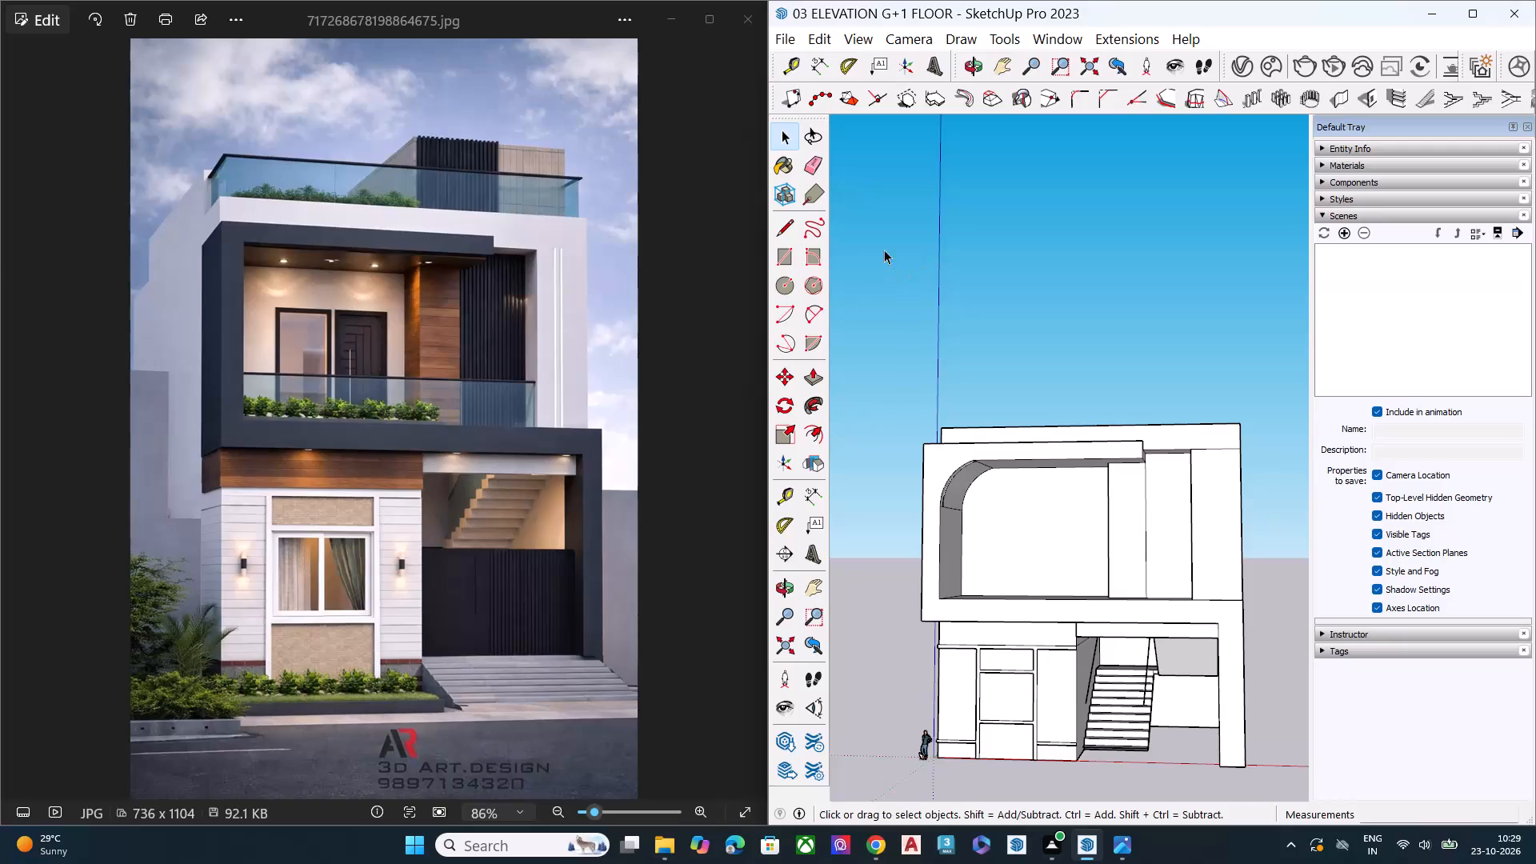
# Examine the whole front elevation and the ground-floor entrance beside the staircase from several angles.
pyautogui.scroll(-4, 1027, 346)
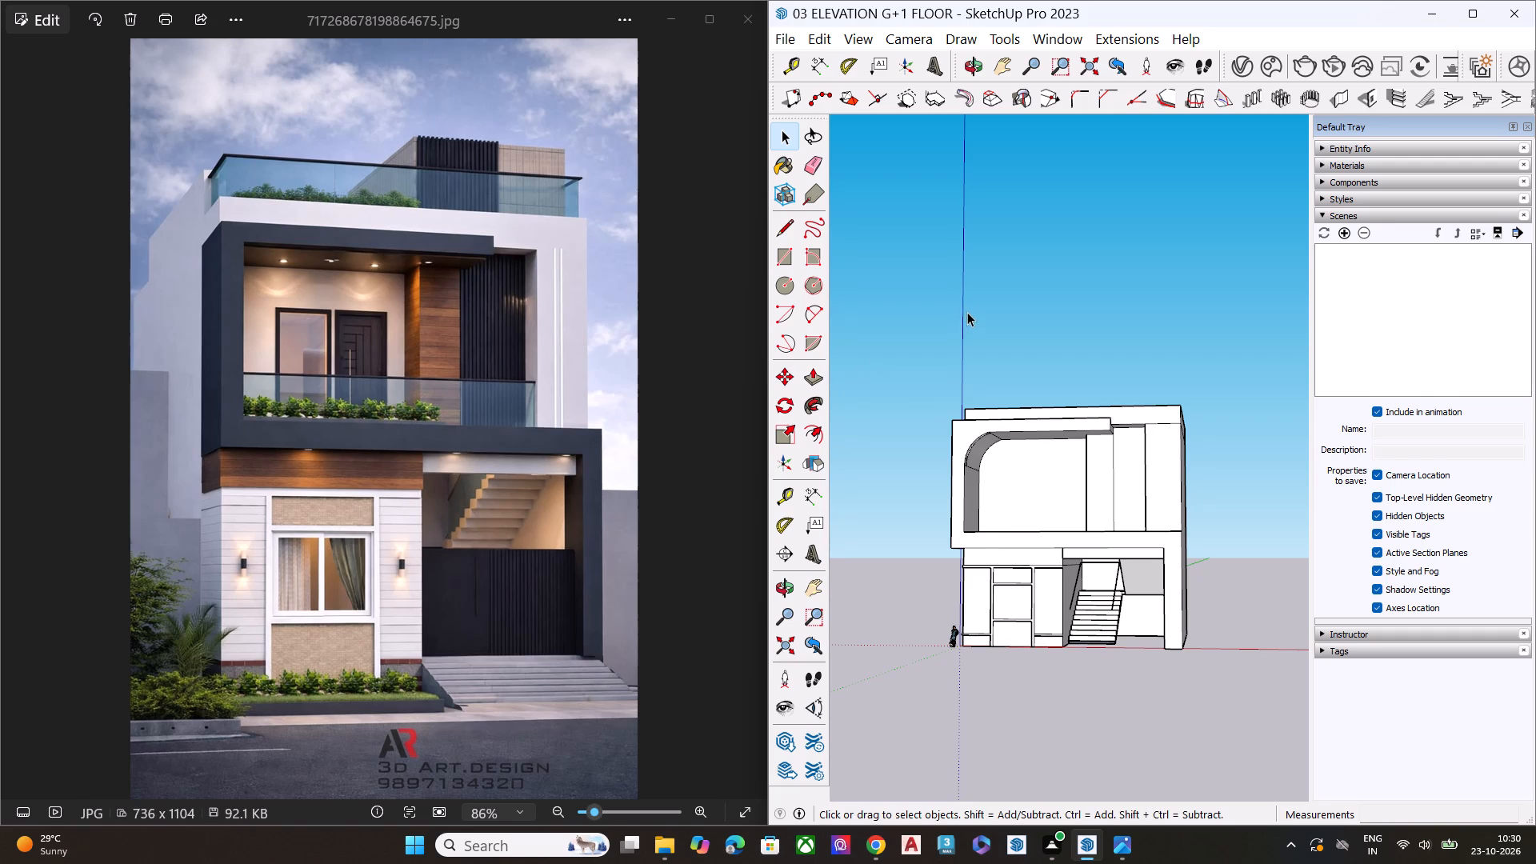
pyautogui.scroll(-3, 958, 329)
pyautogui.scroll(1, 1038, 479)
pyautogui.scroll(-5, 1043, 488)
pyautogui.moveTo(1053, 502); pyautogui.dragTo(1070, 671, button='middle')
pyautogui.scroll(7, 1078, 572)
pyautogui.moveTo(961, 540); pyautogui.dragTo(950, 511, button='middle')
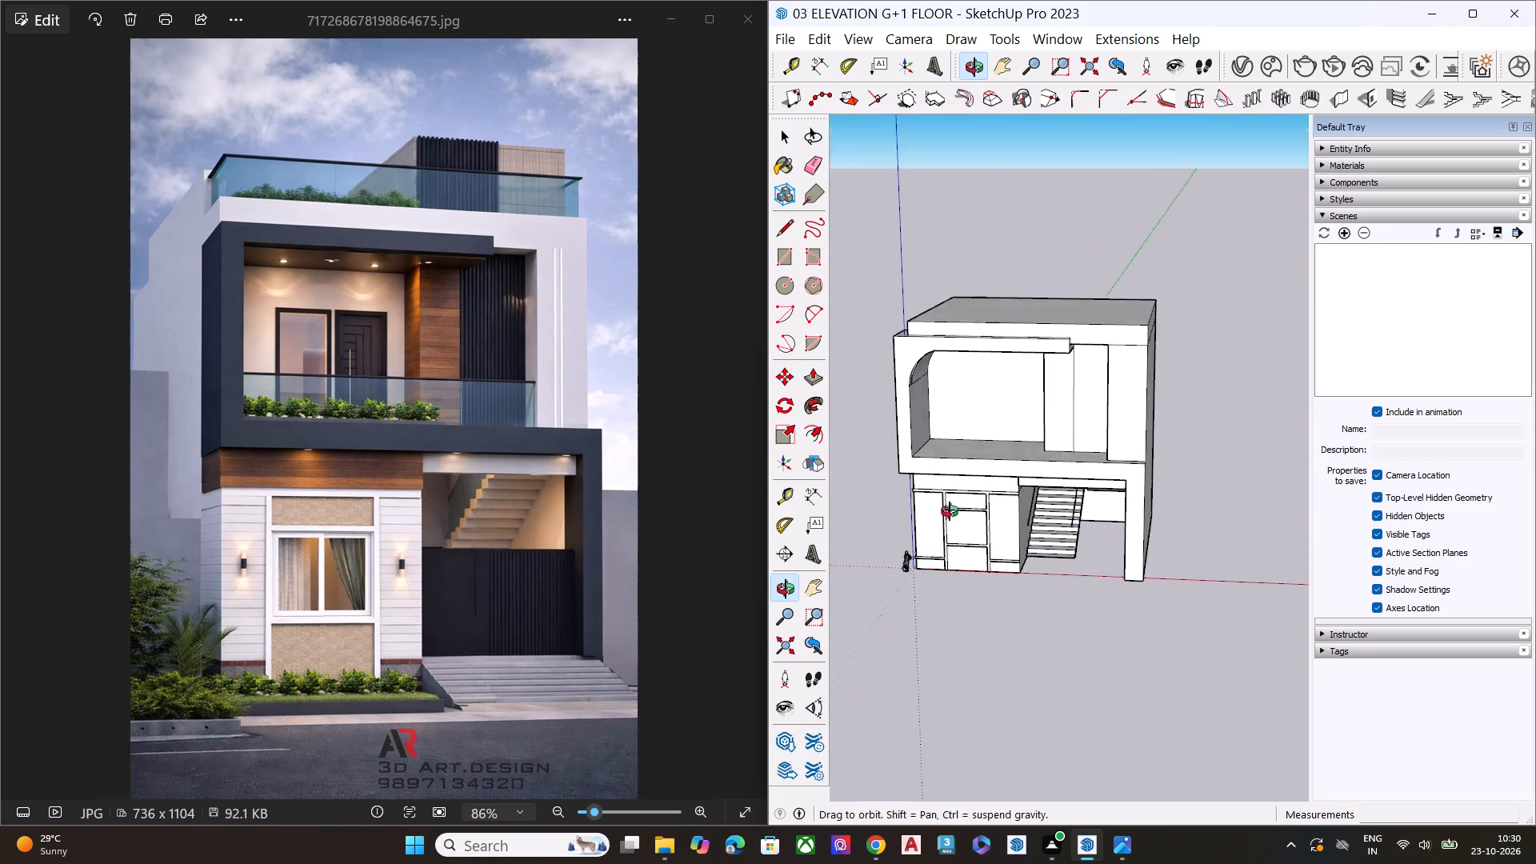
pyautogui.moveTo(950, 511); pyautogui.dragTo(942, 487, button='middle')
pyautogui.scroll(8, 942, 487)
pyautogui.moveTo(1065, 562); pyautogui.dragTo(990, 593, button='middle')
pyautogui.scroll(6, 1005, 627)
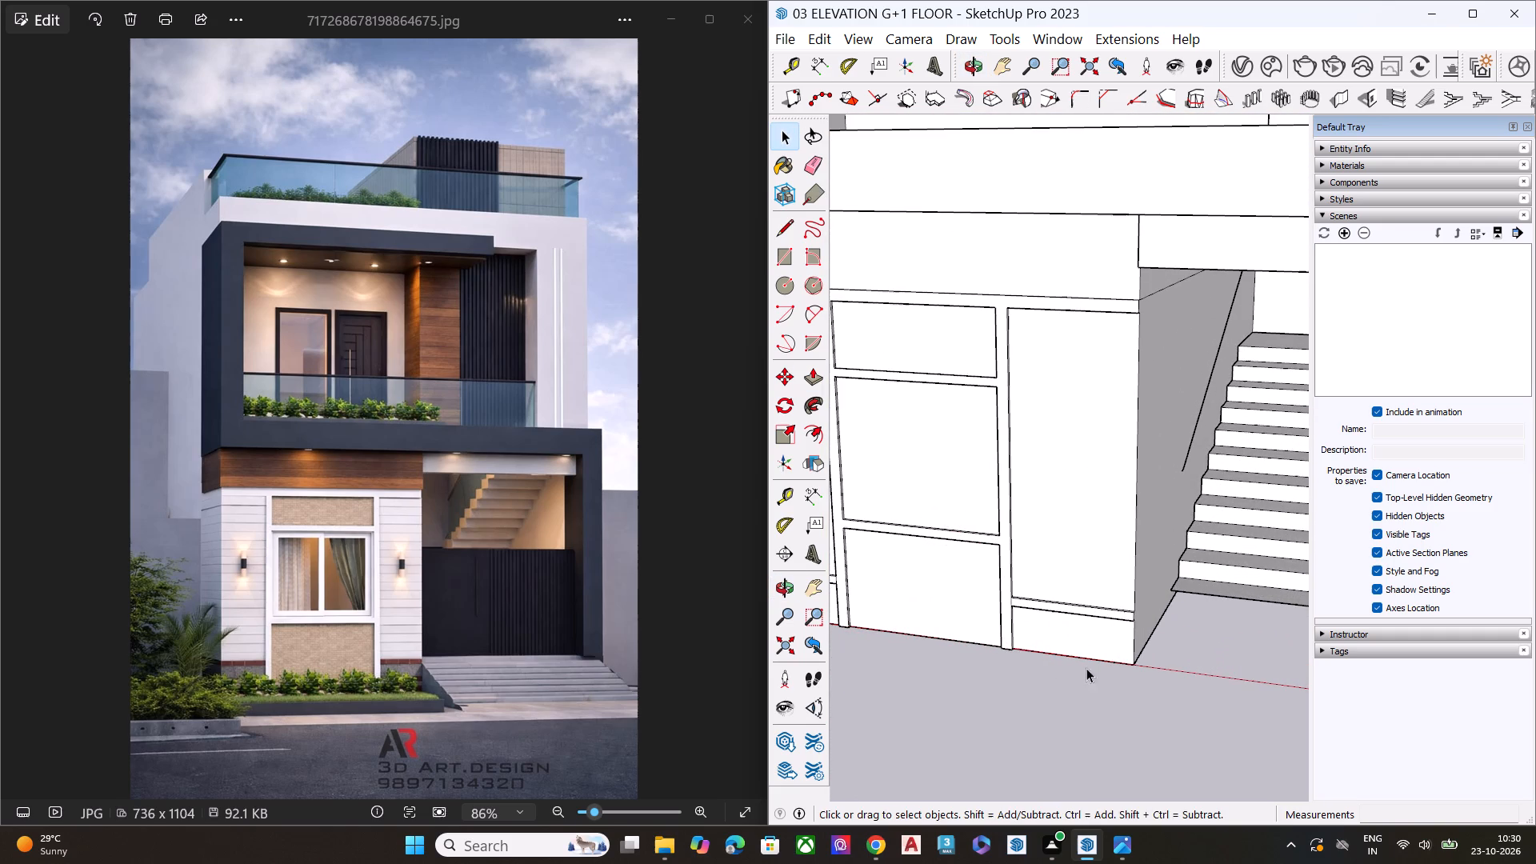
pyautogui.scroll(-8, 1096, 496)
# Select the building's connected geometry, inspect the ground-floor base face from below, and examine the open floor at the staircase entrance.
pyautogui.tripleClick(1108, 441)
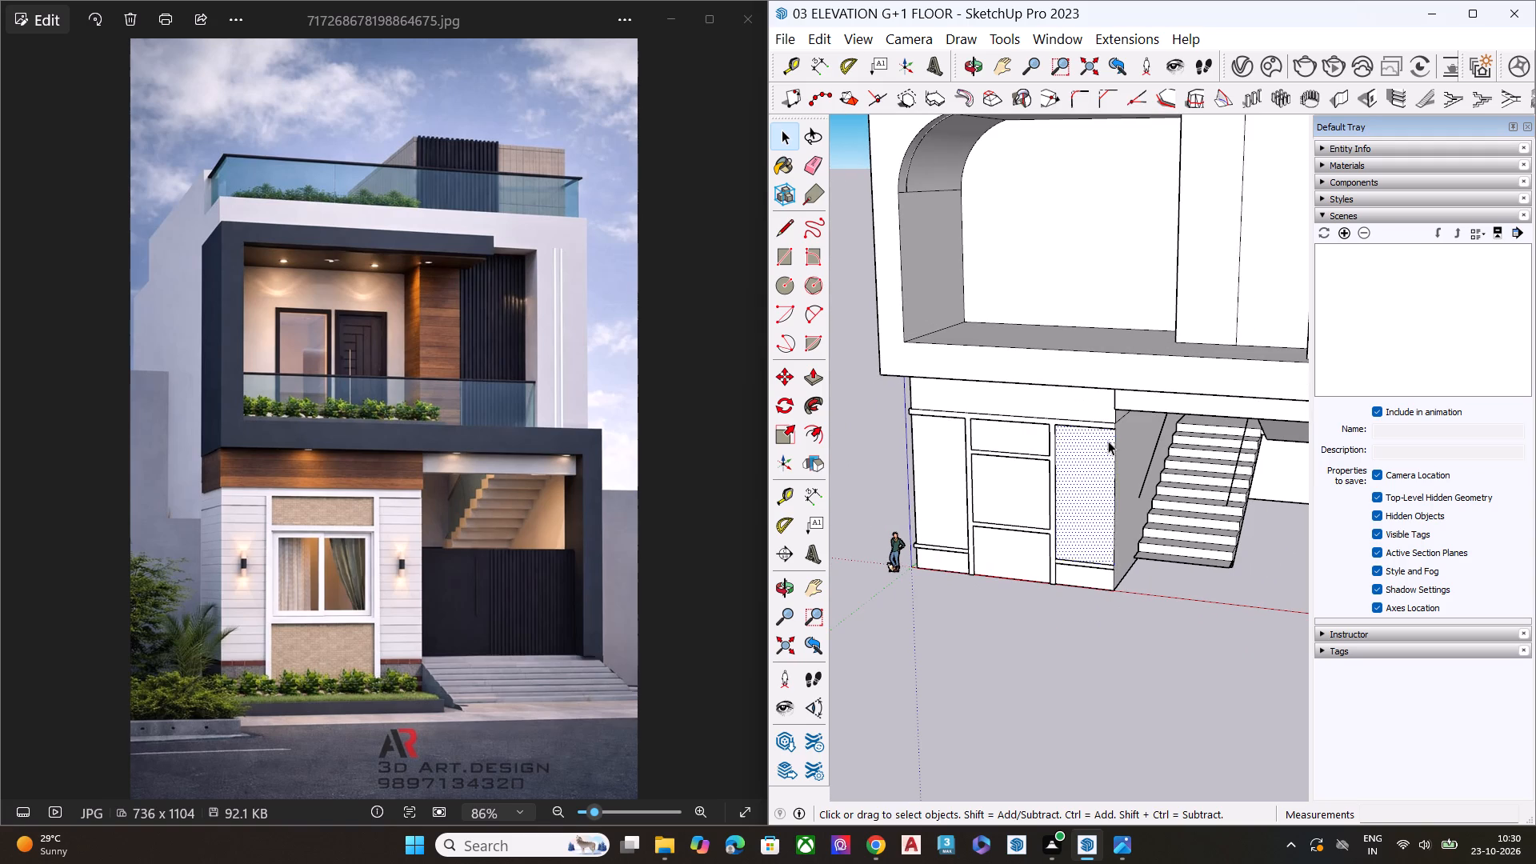
pyautogui.click(1108, 441)
pyautogui.scroll(-5, 940, 465)
pyautogui.scroll(1, 931, 494)
pyautogui.scroll(-3, 931, 498)
pyautogui.moveTo(998, 464); pyautogui.dragTo(1010, 388, button='middle')
pyautogui.scroll(1, 998, 463)
pyautogui.scroll(-1, 1010, 388)
pyautogui.scroll(3, 933, 530)
pyautogui.scroll(-1, 931, 532)
pyautogui.scroll(7, 930, 536)
pyautogui.moveTo(976, 544); pyautogui.dragTo(952, 286, button='middle')
pyautogui.scroll(1, 952, 400)
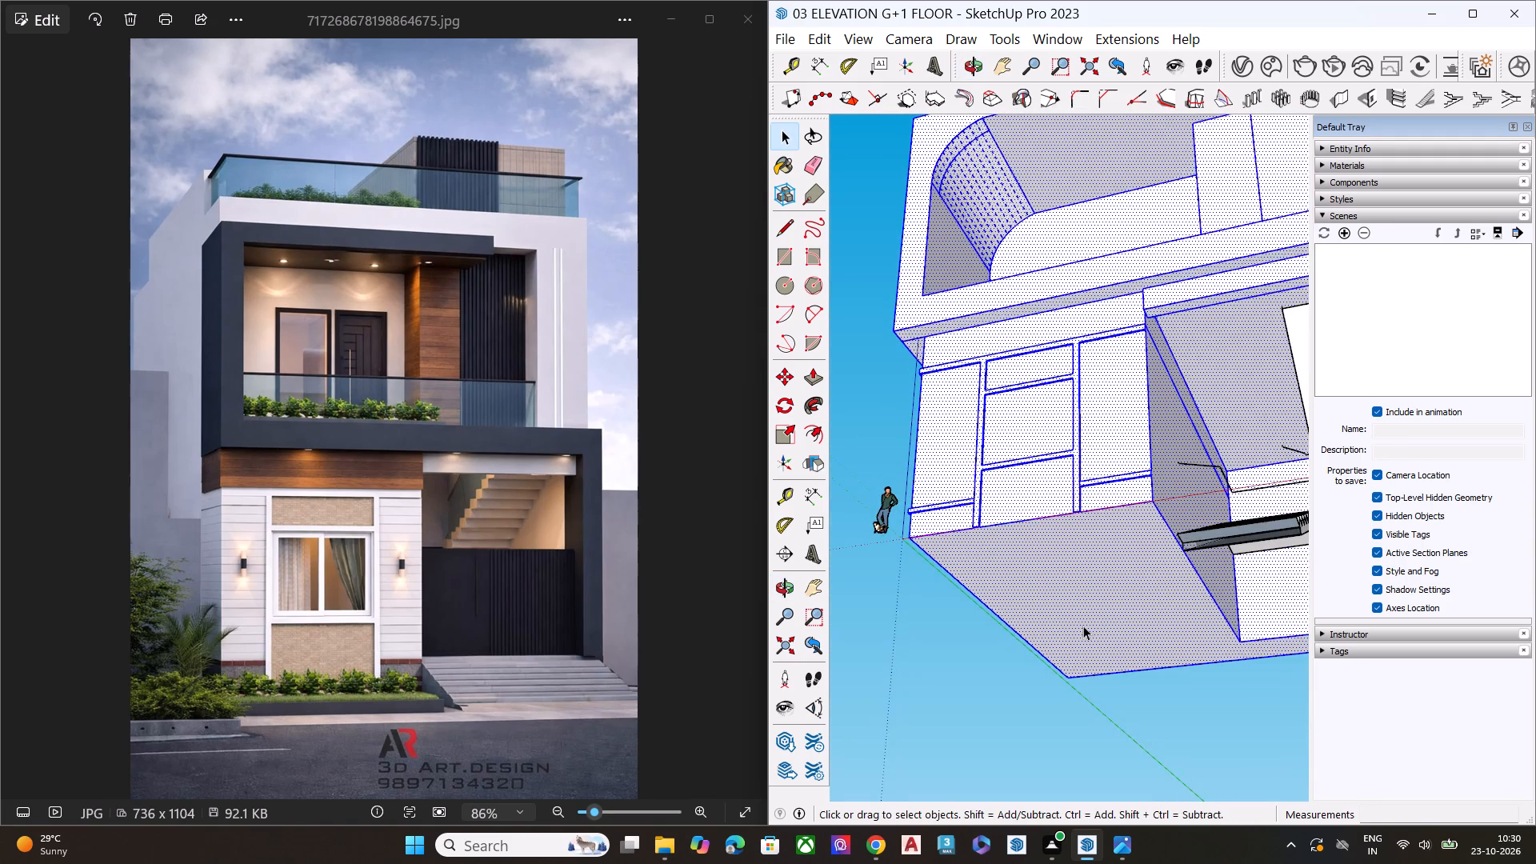
pyautogui.click(1083, 626)
pyautogui.scroll(-8, 917, 530)
pyautogui.moveTo(1057, 574); pyautogui.dragTo(1110, 760, button='middle')
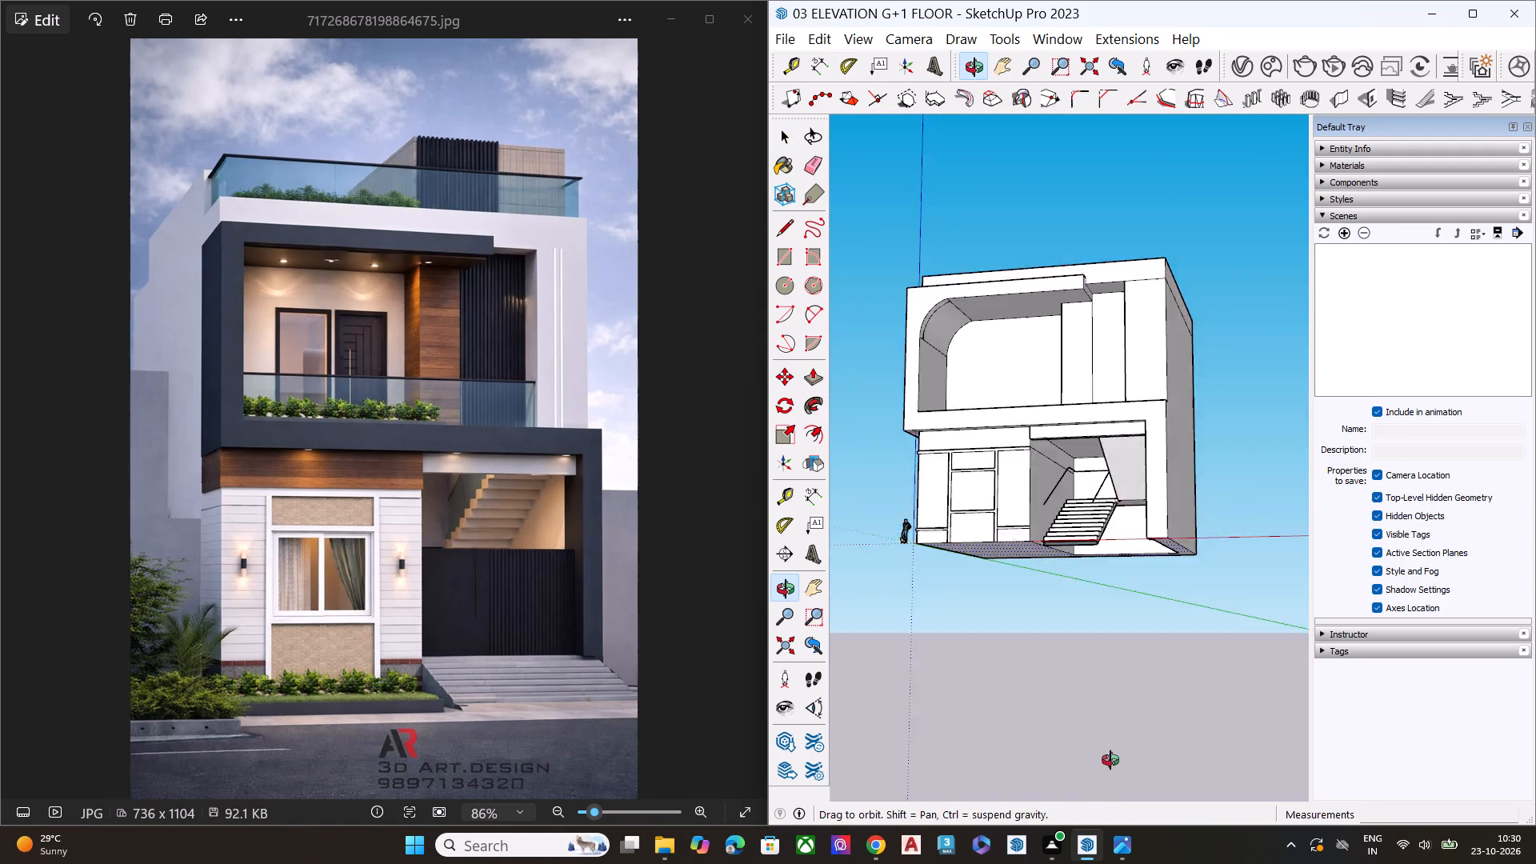
pyautogui.moveTo(1110, 760); pyautogui.dragTo(1130, 815, button='middle')
pyautogui.moveTo(1035, 534); pyautogui.dragTo(1024, 769, button='middle')
pyautogui.scroll(6, 1058, 587)
pyautogui.scroll(-1, 1050, 559)
pyautogui.scroll(3, 1050, 559)
pyautogui.scroll(-1, 1049, 573)
pyautogui.scroll(5, 1049, 573)
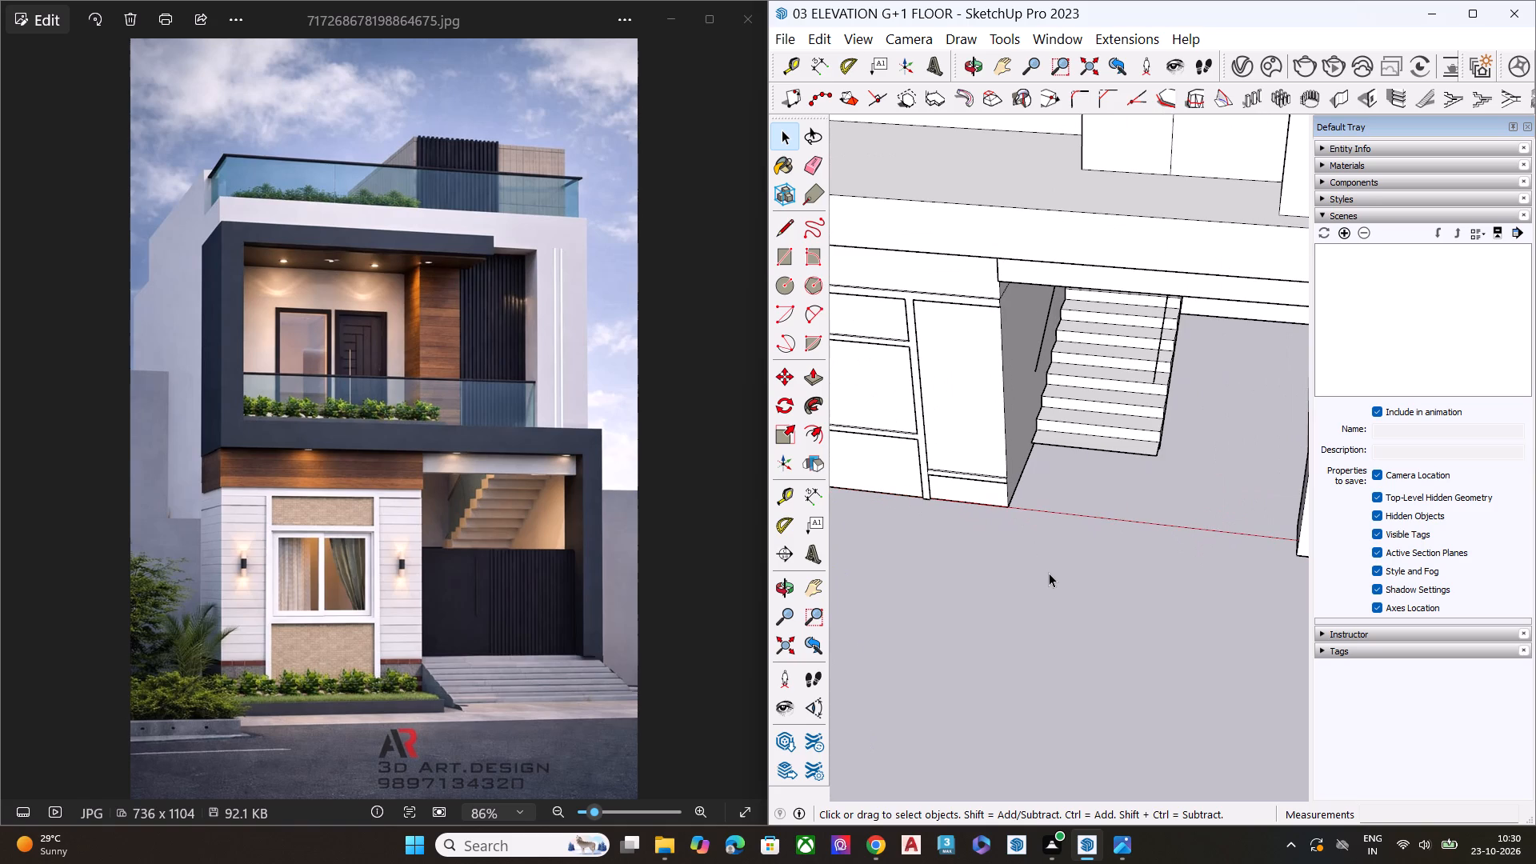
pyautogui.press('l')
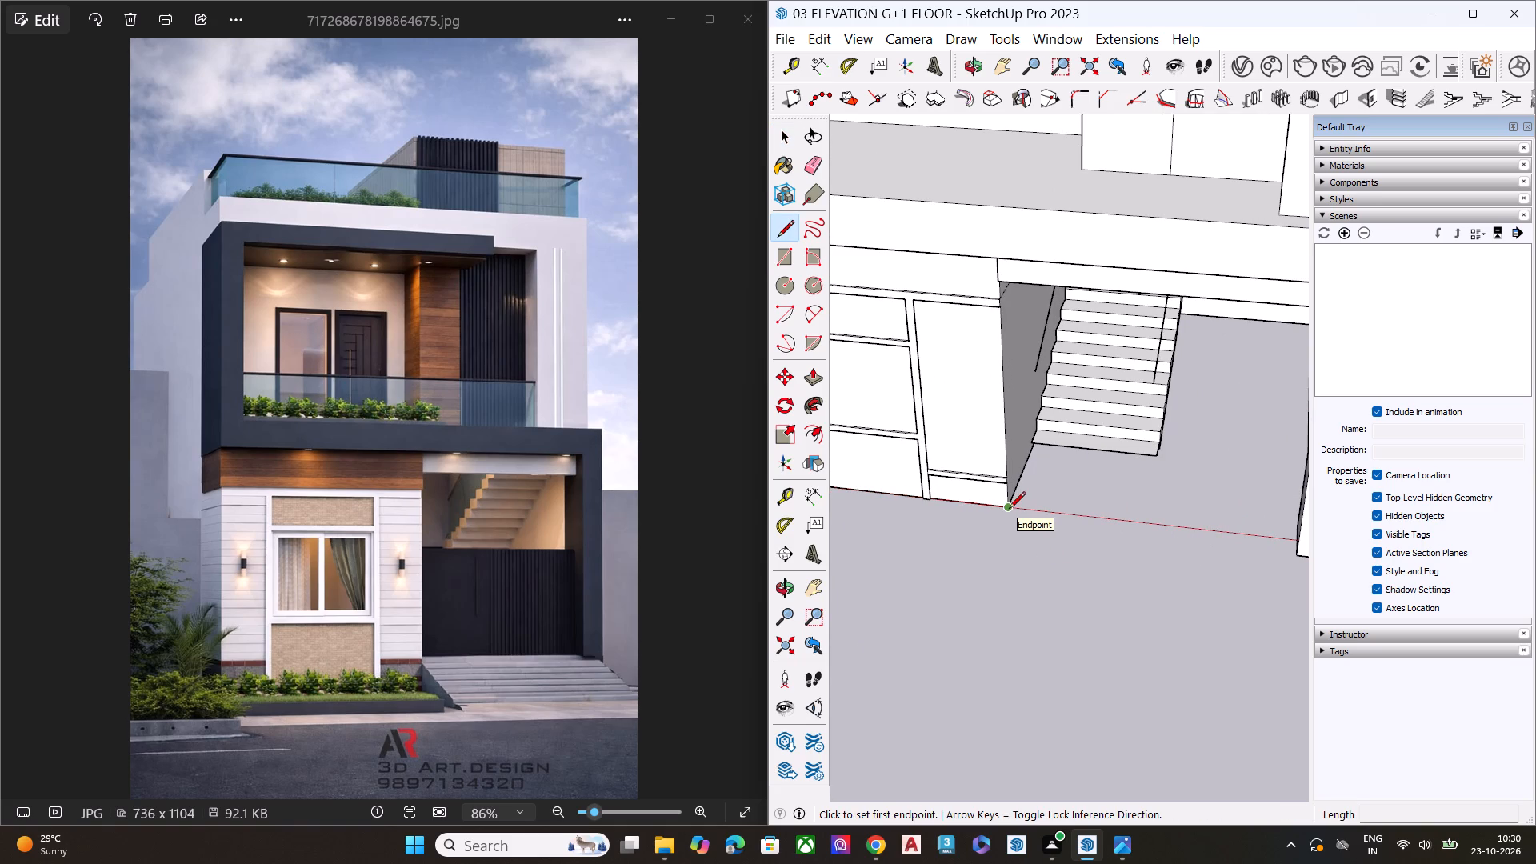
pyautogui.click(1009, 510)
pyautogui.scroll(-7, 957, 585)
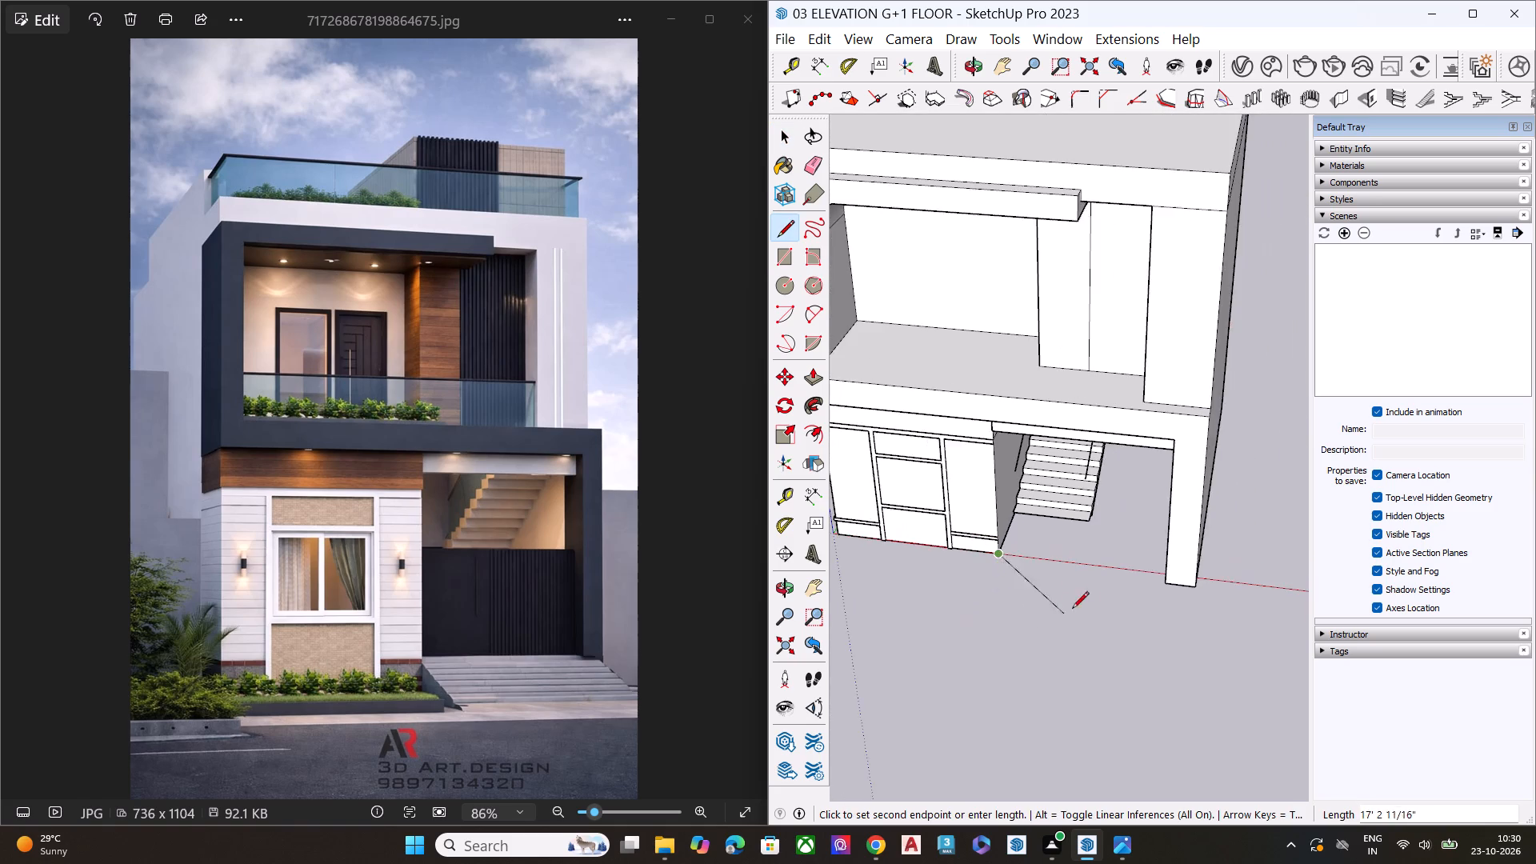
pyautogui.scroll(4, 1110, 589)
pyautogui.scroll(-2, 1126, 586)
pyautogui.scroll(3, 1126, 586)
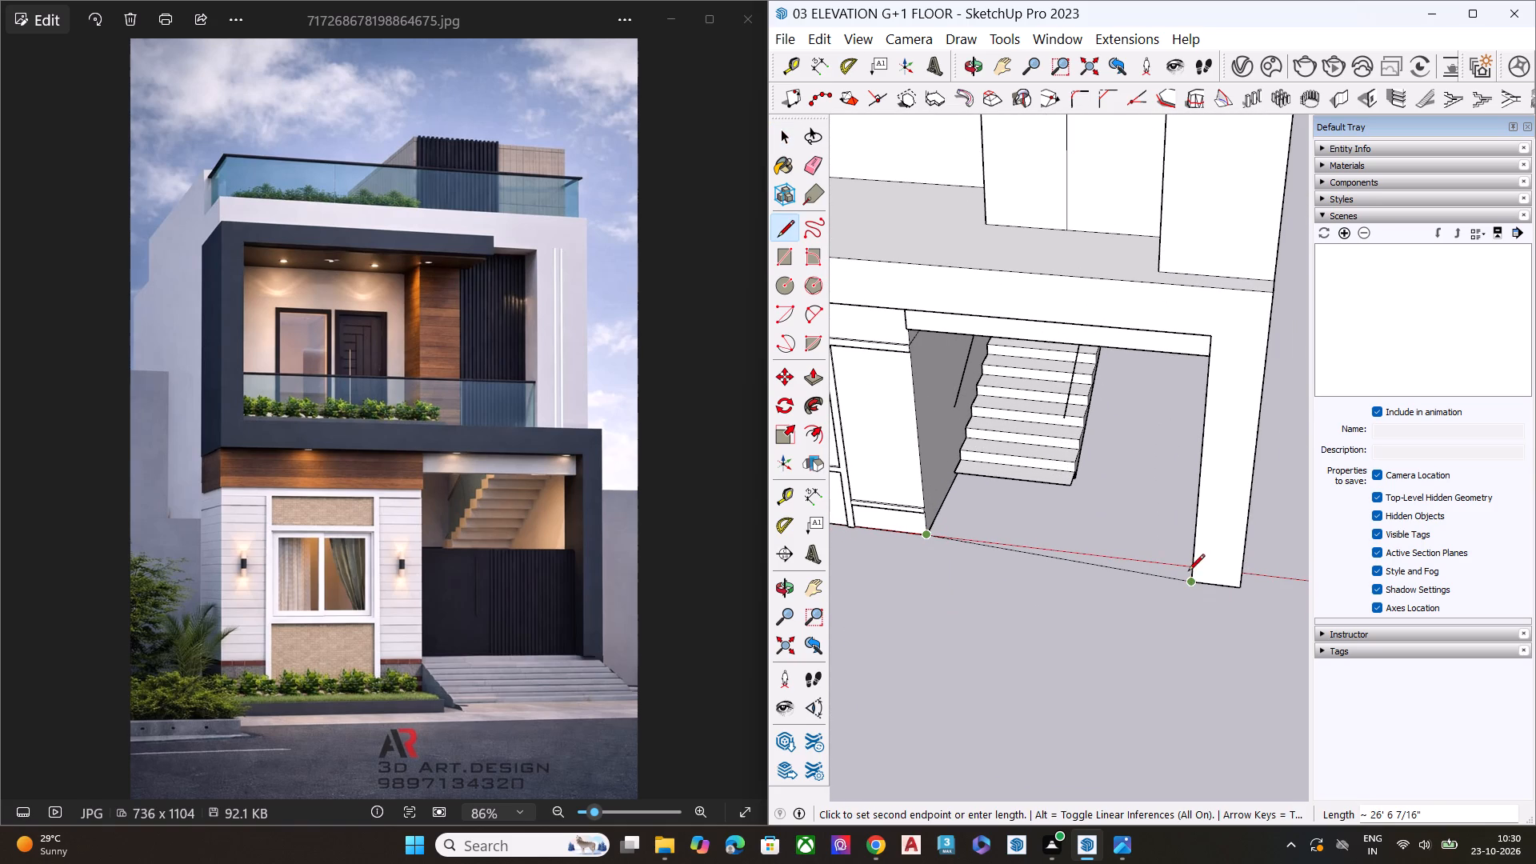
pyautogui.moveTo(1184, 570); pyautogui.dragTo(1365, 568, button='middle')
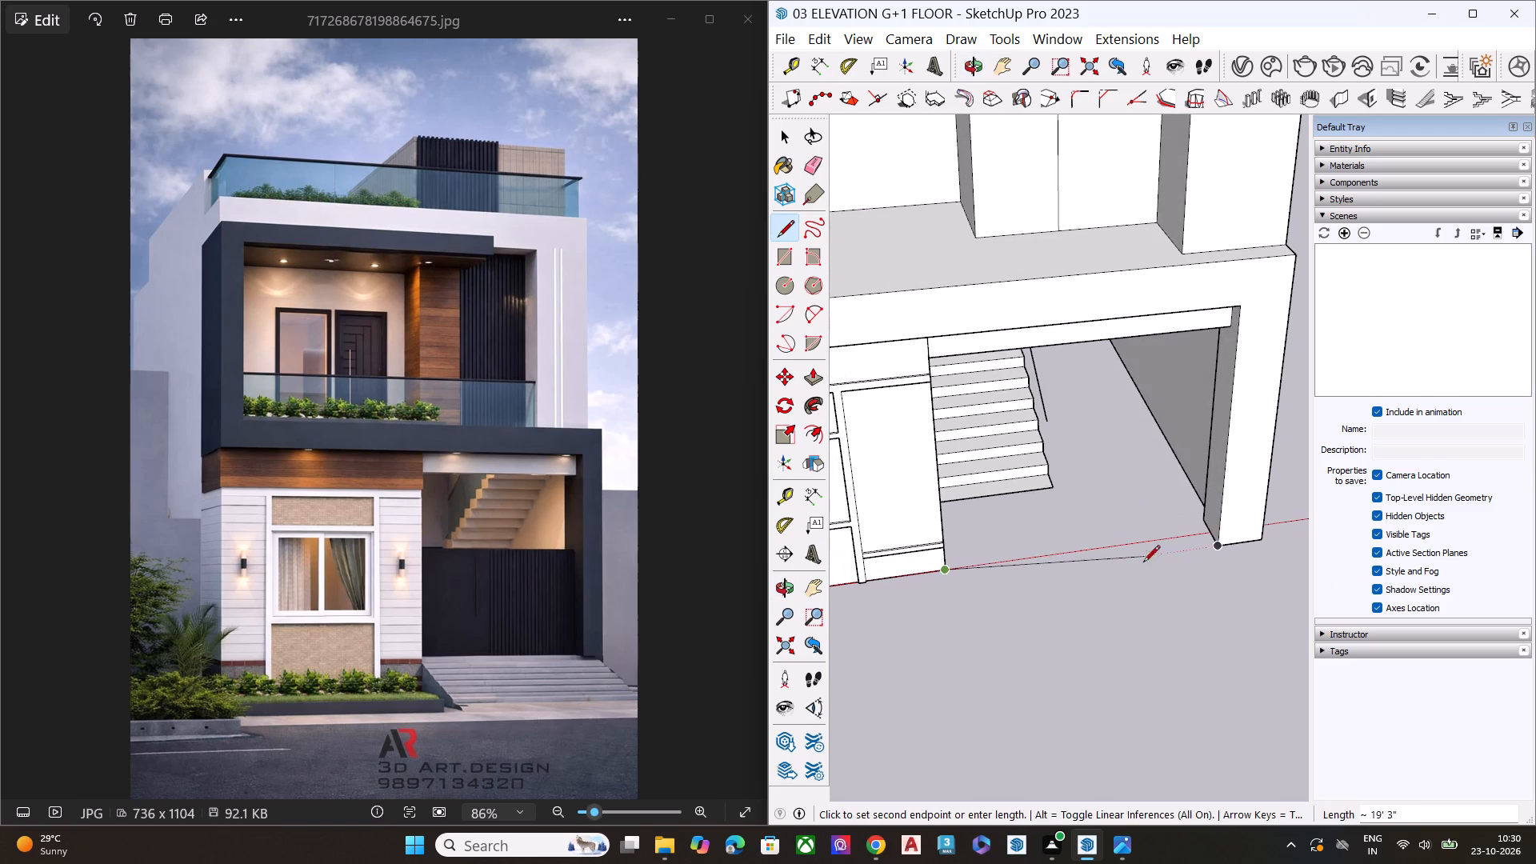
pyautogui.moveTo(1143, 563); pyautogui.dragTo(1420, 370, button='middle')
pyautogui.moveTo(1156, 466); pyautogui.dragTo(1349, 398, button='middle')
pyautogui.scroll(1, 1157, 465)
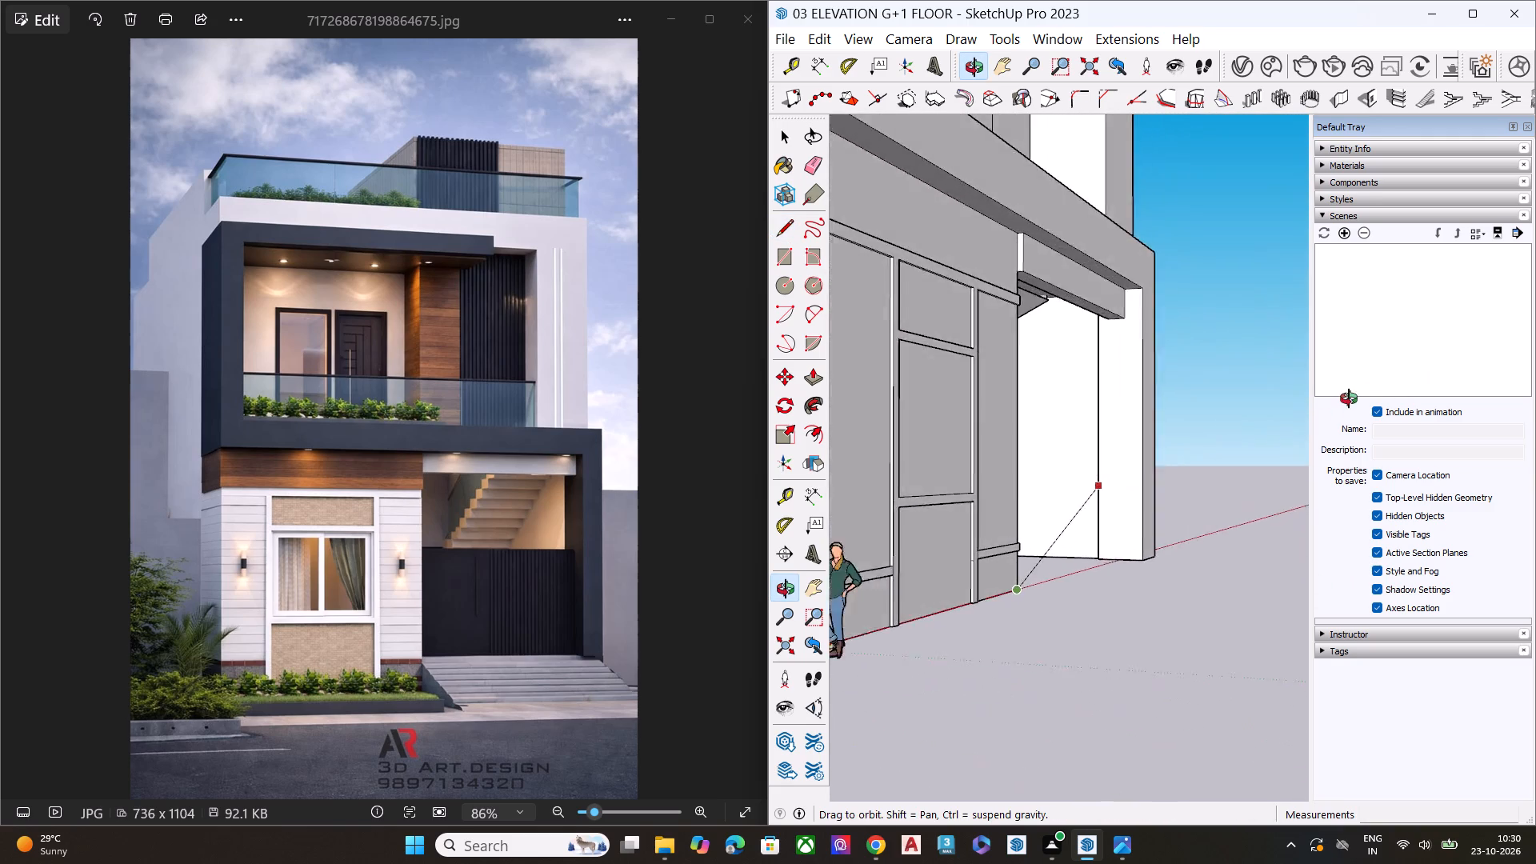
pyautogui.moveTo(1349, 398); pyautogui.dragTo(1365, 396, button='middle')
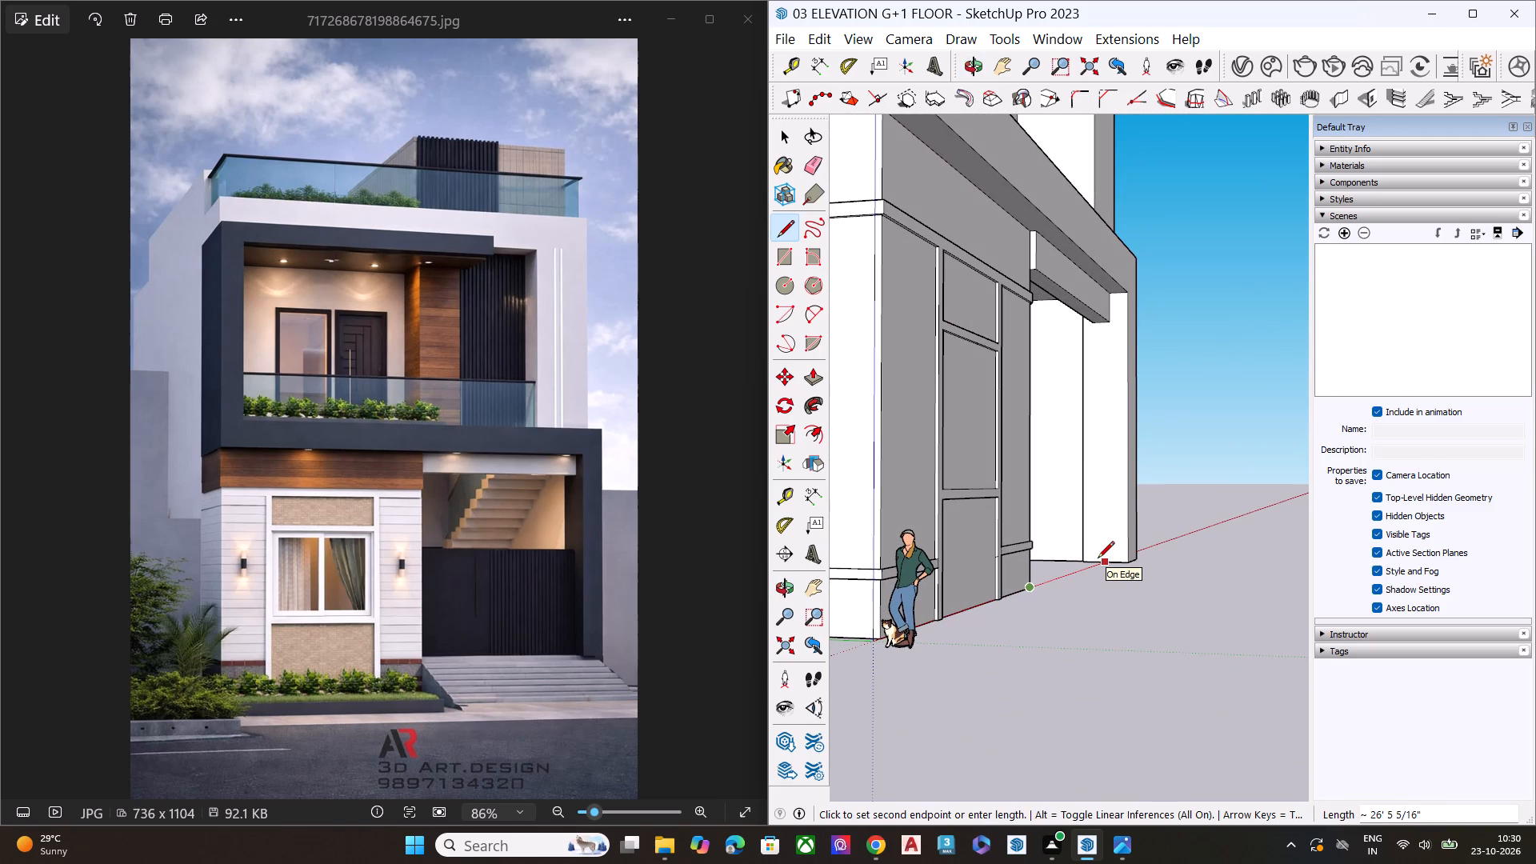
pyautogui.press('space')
# Push the front face of the frame formed by the entrance pillar and slab band back 1' 9 1/8".
pyautogui.scroll(7, 1142, 369)
pyautogui.click(1126, 410)
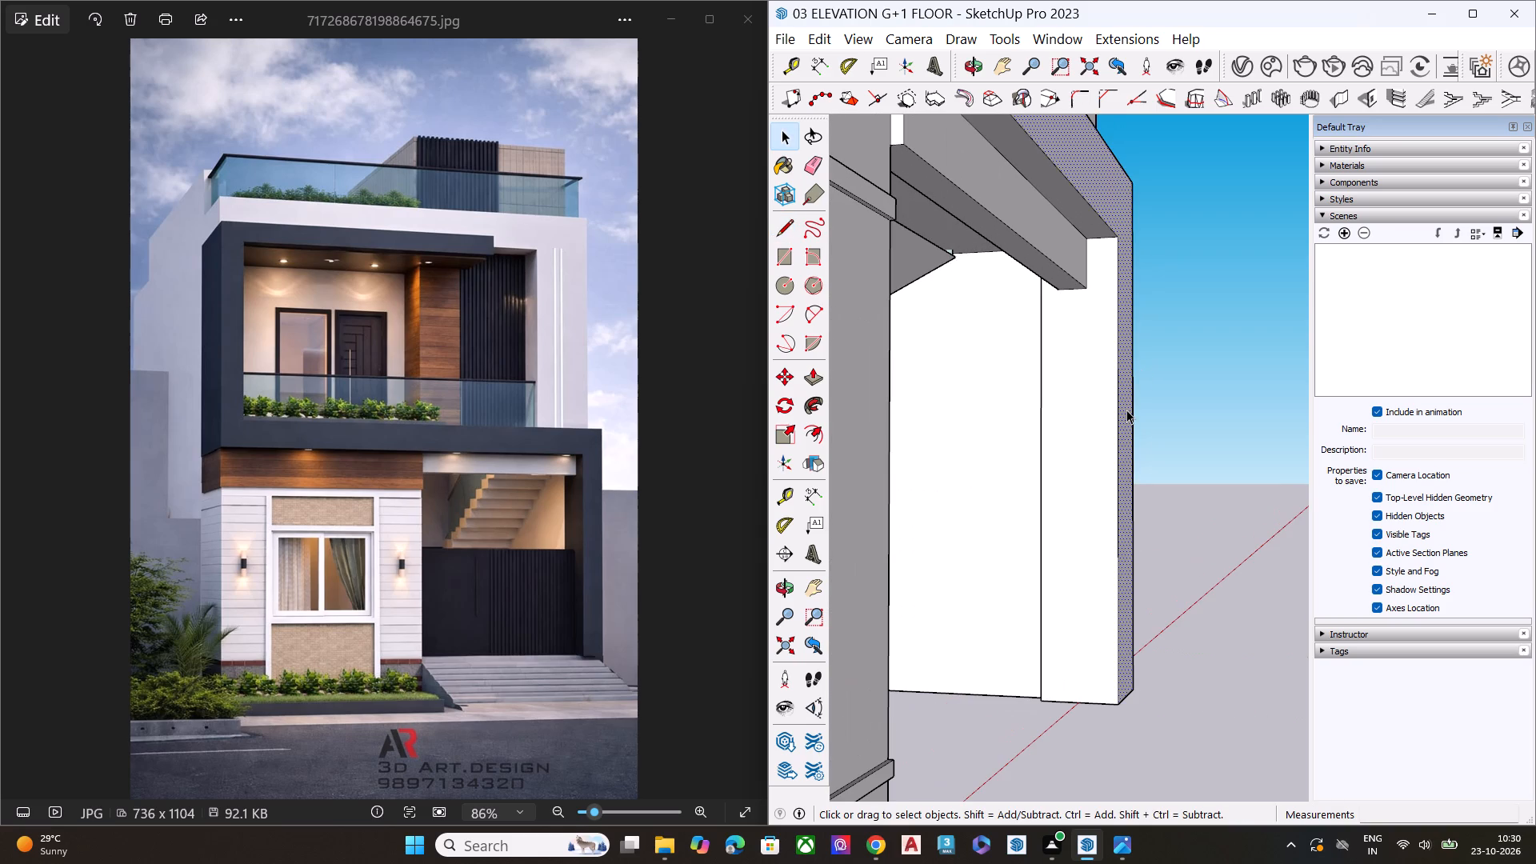
pyautogui.press('p')
pyautogui.click(1126, 410)
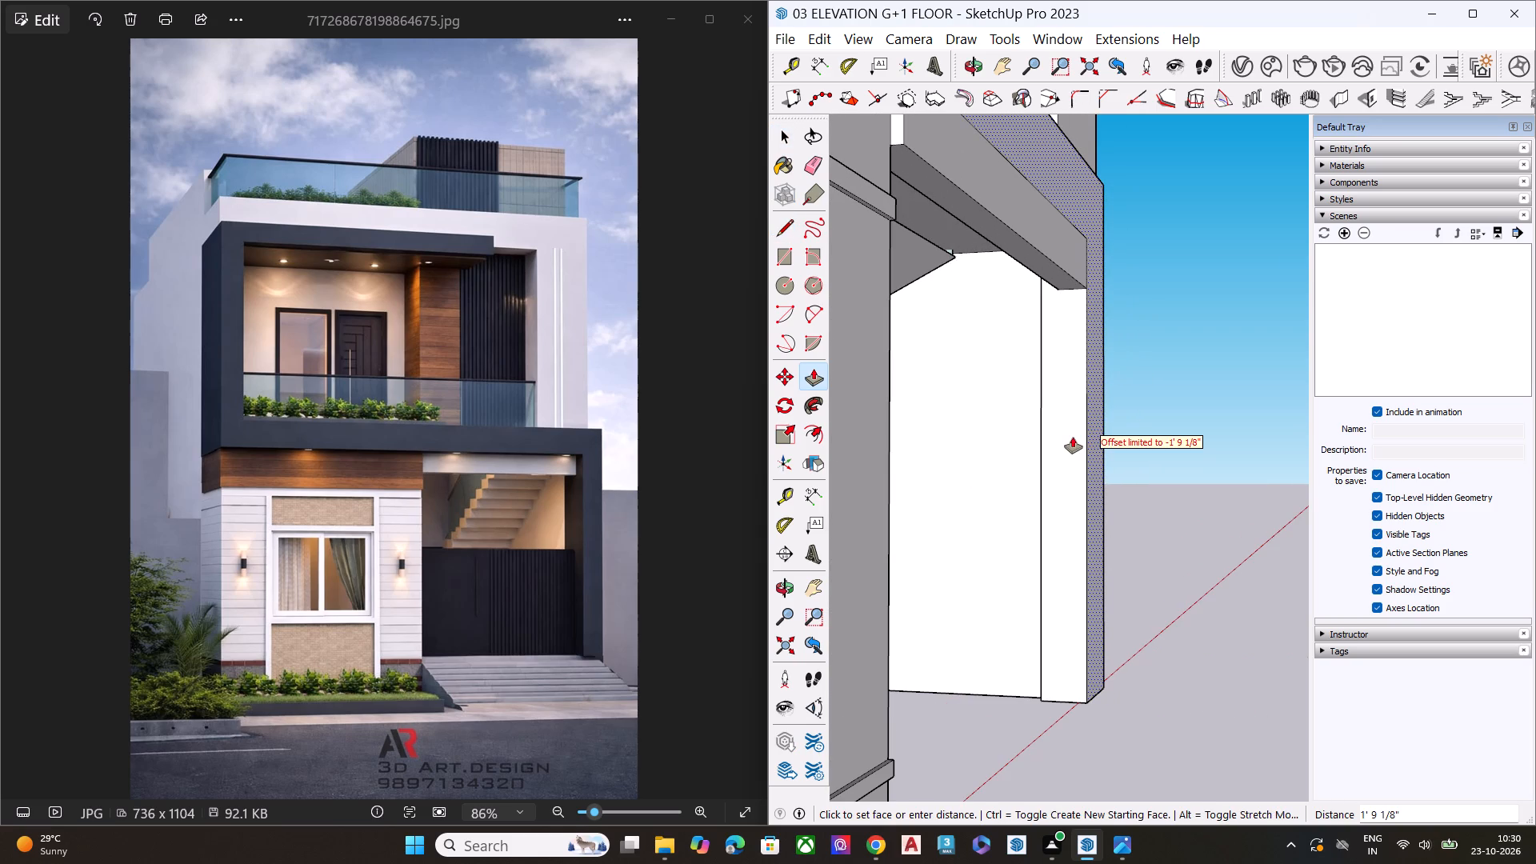
pyautogui.click(1073, 437)
# Draw a line about 26' 5 3/8" long from the room wall's base corner to the pillar base, closing the entrance floor face.
pyautogui.scroll(-9, 1102, 458)
pyautogui.moveTo(1105, 488); pyautogui.dragTo(1153, 682, button='middle')
pyautogui.scroll(8, 1063, 564)
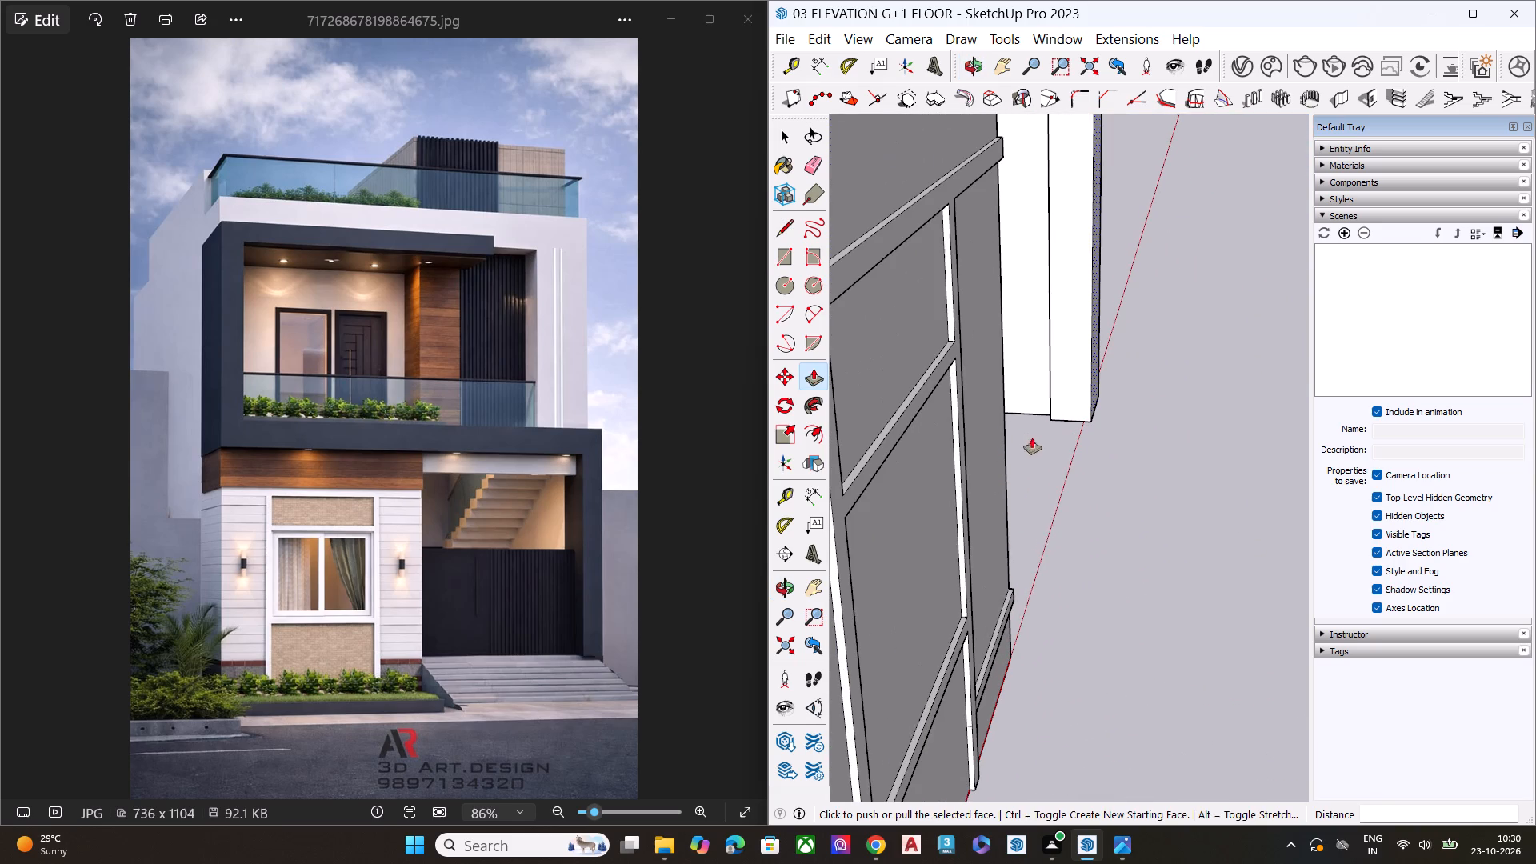
pyautogui.press('l')
pyautogui.click(1010, 656)
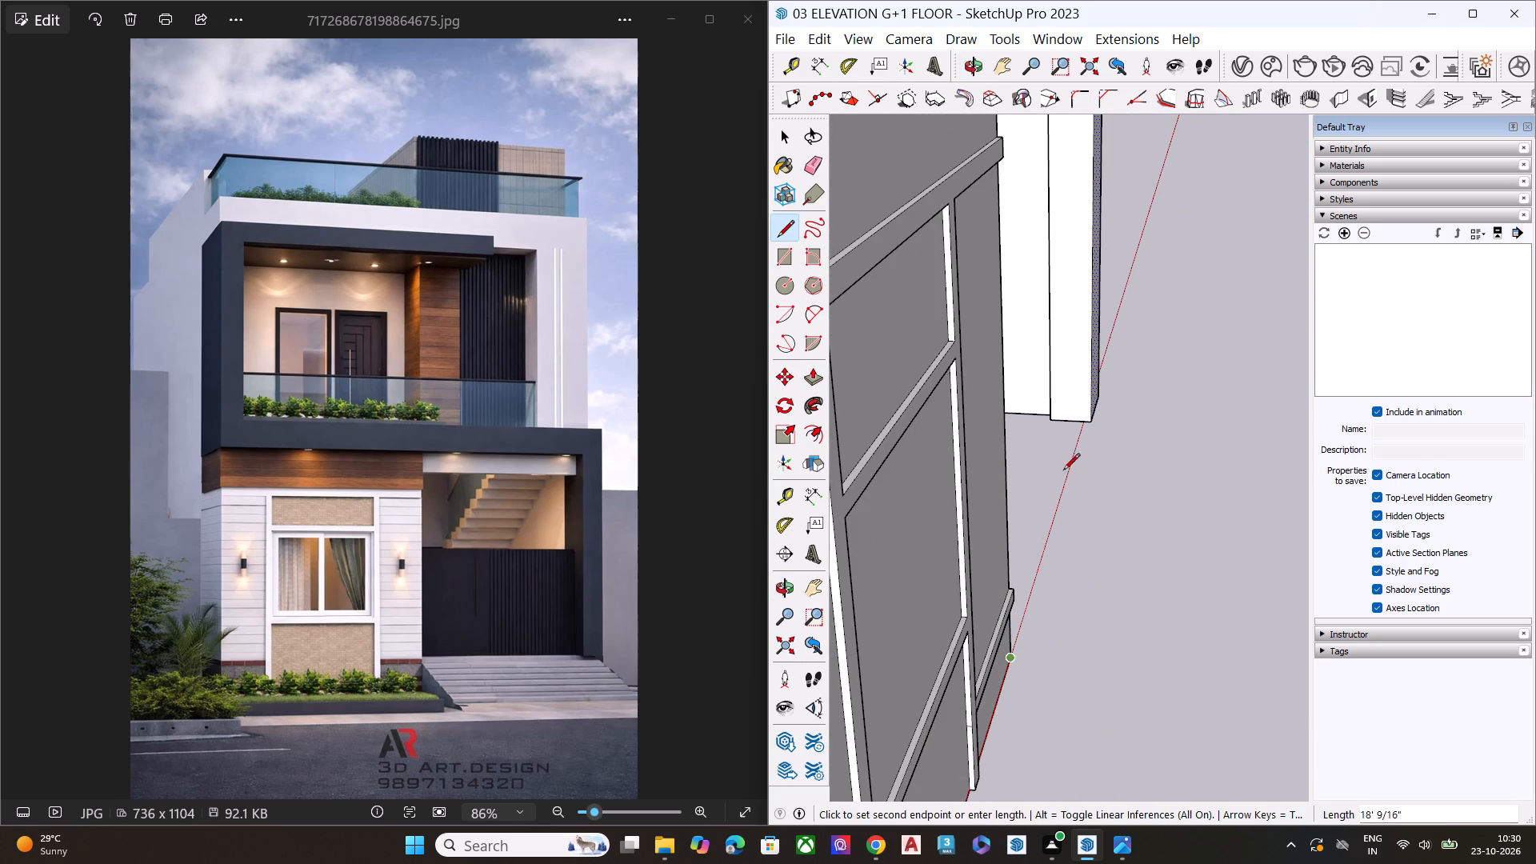
pyautogui.click(1079, 422)
pyautogui.scroll(-1, 1089, 475)
pyautogui.moveTo(1056, 519); pyautogui.dragTo(1037, 509, button='middle')
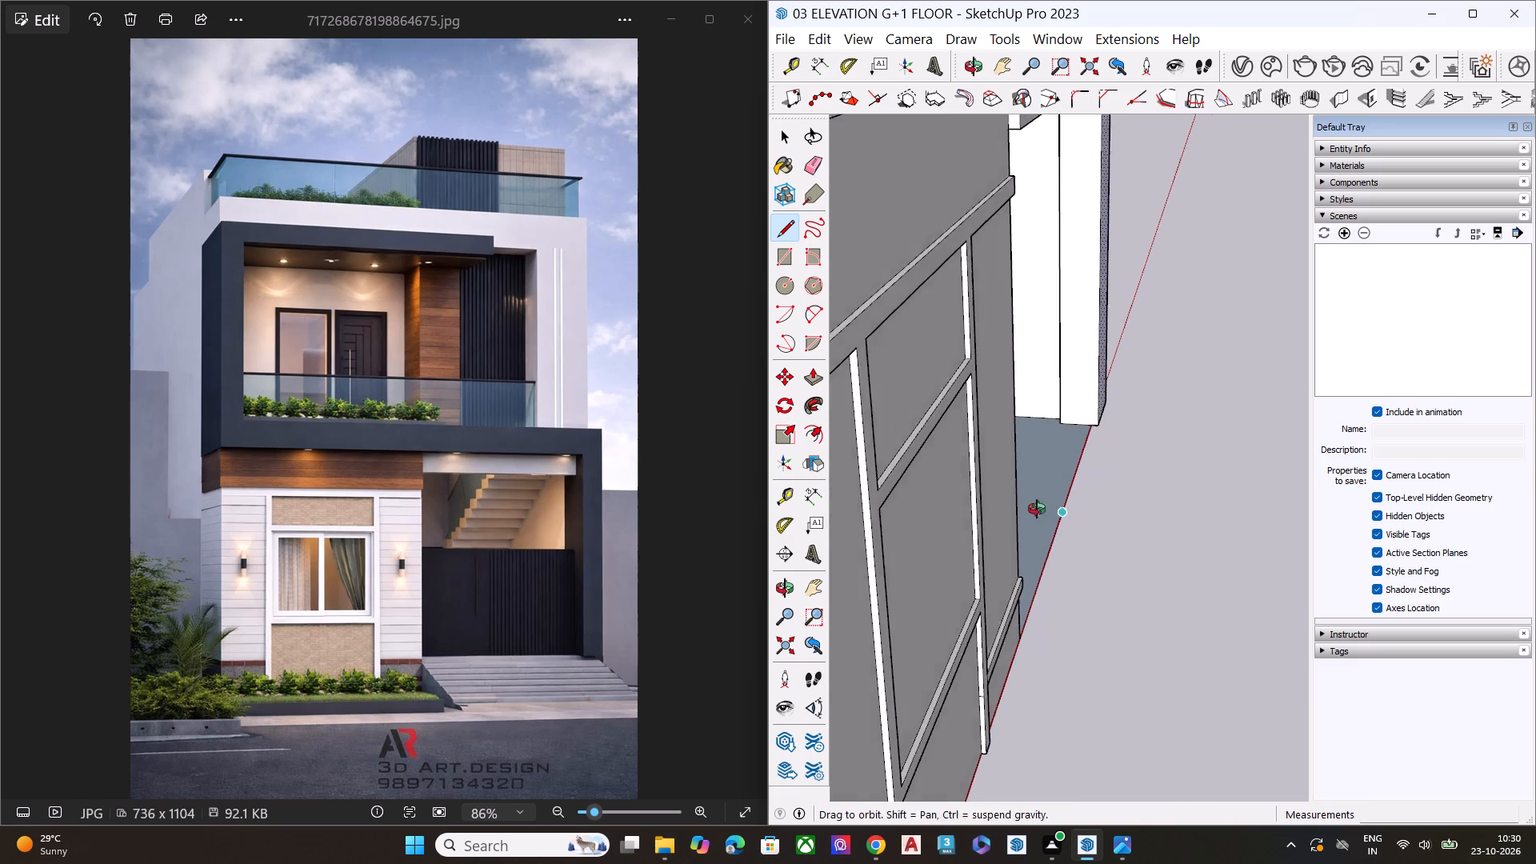
pyautogui.moveTo(1037, 509); pyautogui.dragTo(993, 449, button='middle')
pyautogui.press('space')
# Examine the pillar, lintel beam and ceiling around the entrance opening from the front and from below.
pyautogui.scroll(1, 1141, 418)
pyautogui.scroll(-4, 1141, 418)
pyautogui.scroll(1, 1140, 442)
pyautogui.scroll(-3, 1140, 444)
pyautogui.moveTo(1146, 430); pyautogui.dragTo(1158, 386, button='middle')
pyautogui.scroll(3, 1154, 401)
pyautogui.scroll(-1, 1158, 412)
pyautogui.scroll(1, 1158, 416)
pyautogui.scroll(-3, 1154, 424)
pyautogui.scroll(3, 1154, 426)
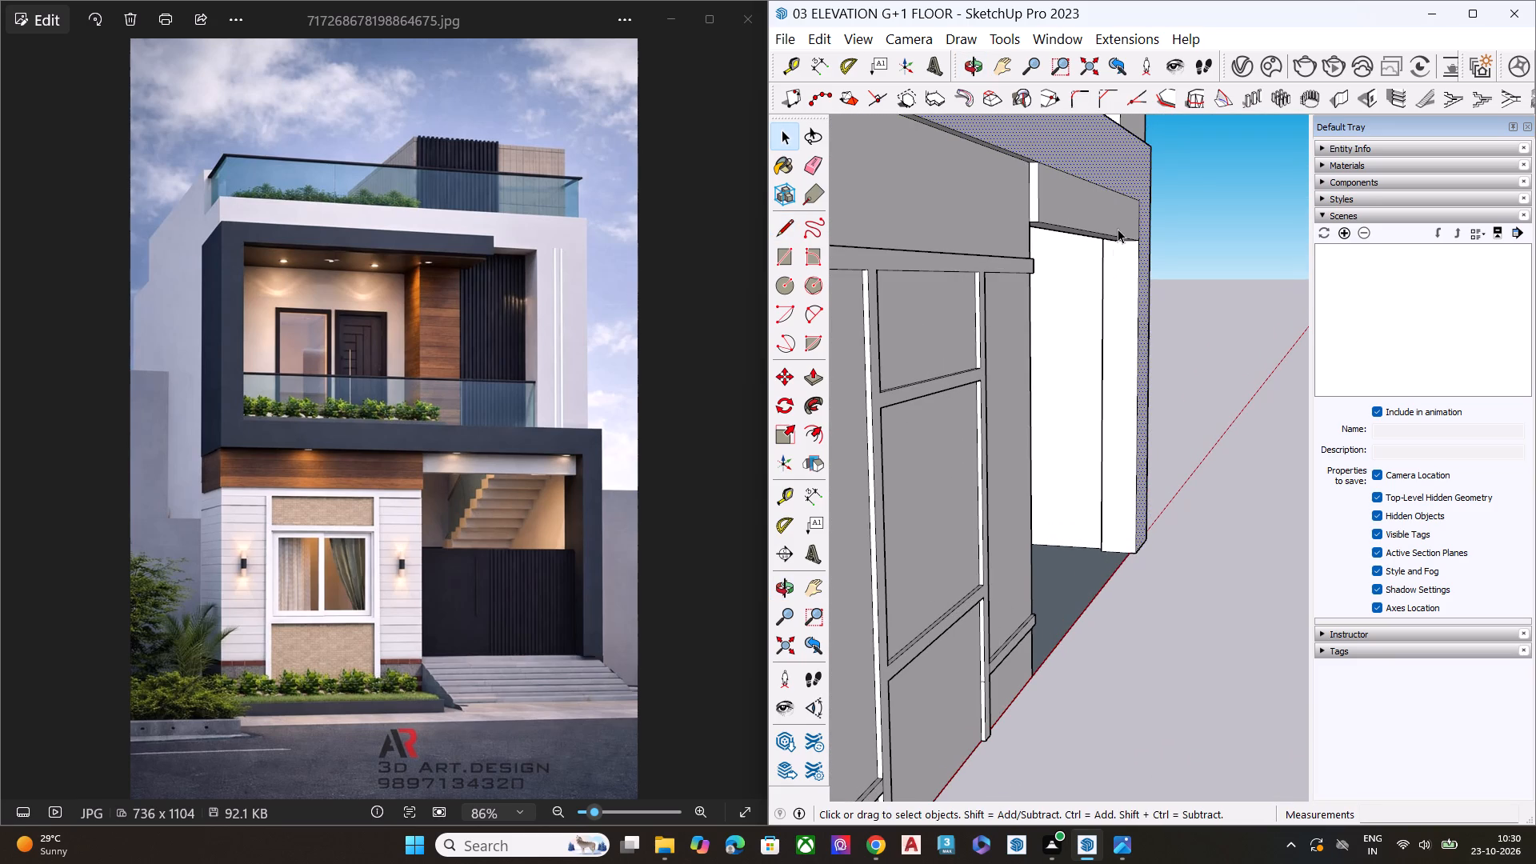
pyautogui.moveTo(1042, 217); pyautogui.dragTo(1046, 110, button='middle')
pyautogui.scroll(1, 1055, 351)
pyautogui.moveTo(1057, 411); pyautogui.dragTo(1086, 208, button='middle')
pyautogui.scroll(7, 1052, 323)
pyautogui.scroll(-1, 1054, 404)
pyautogui.scroll(2, 1055, 410)
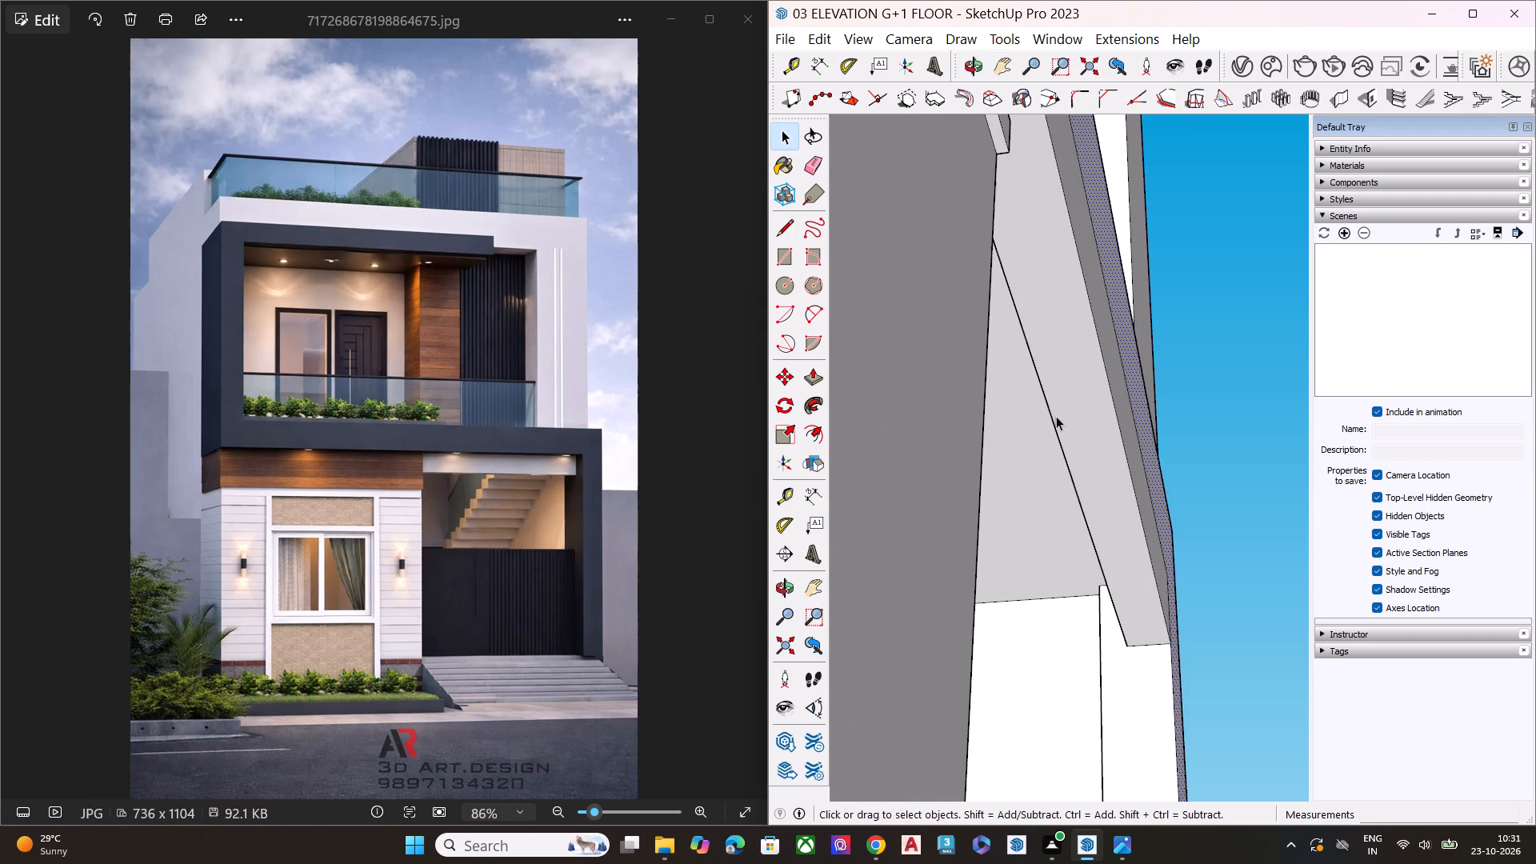
pyautogui.scroll(-2, 1056, 416)
pyautogui.scroll(2, 1051, 426)
pyautogui.scroll(-4, 1041, 433)
pyautogui.moveTo(1059, 443); pyautogui.dragTo(926, 453, button='middle')
pyautogui.scroll(-2, 1009, 370)
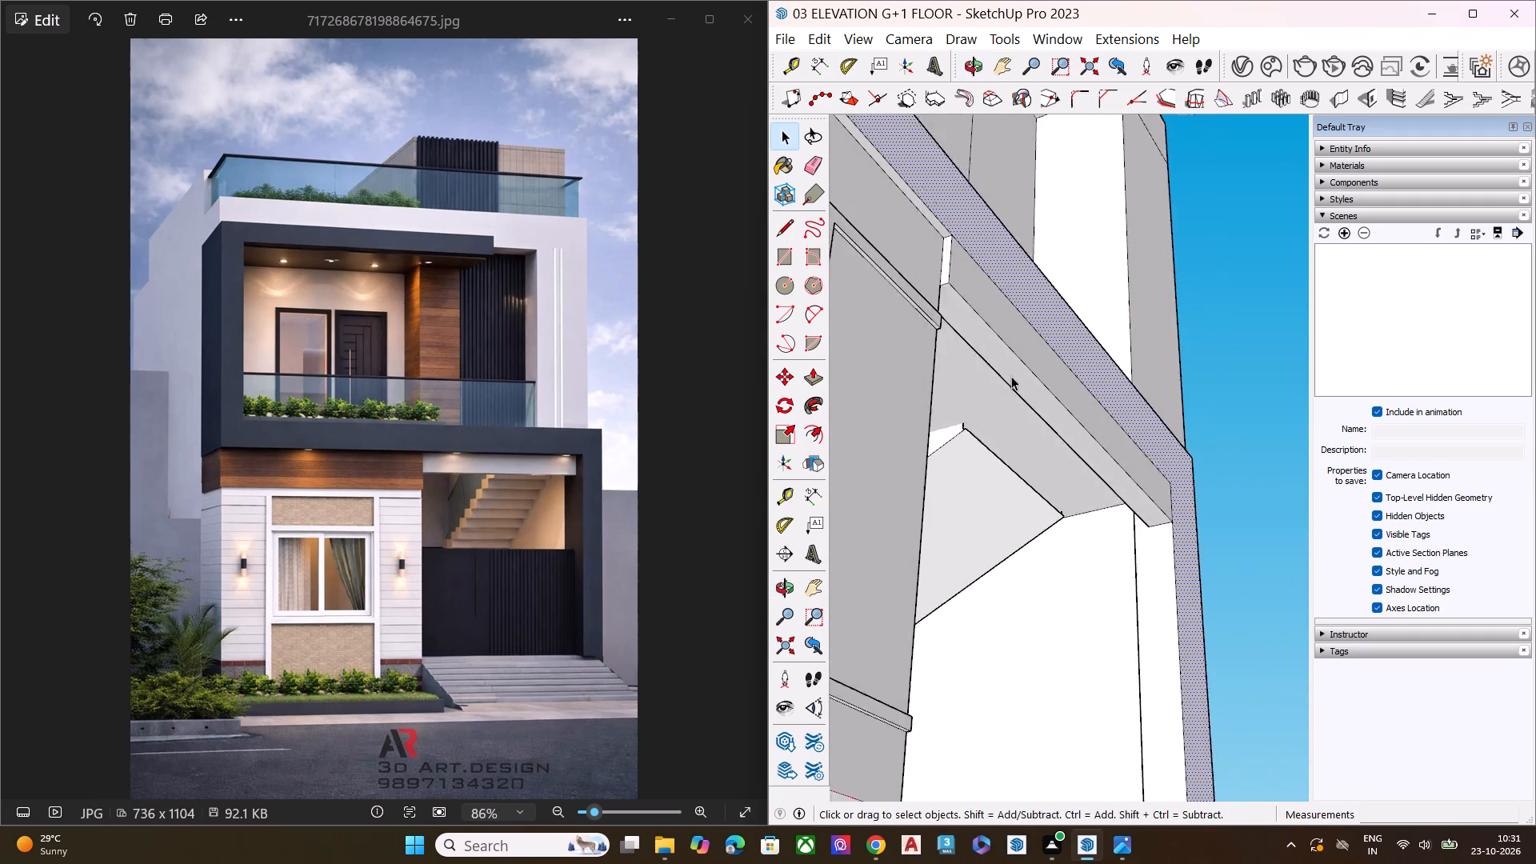
pyautogui.scroll(-16, 1011, 376)
# Pull the back face of the entrance lintel beam inward about 8 3/4" under the ceiling with Push/Pull.
pyautogui.moveTo(1052, 426); pyautogui.dragTo(1058, 572, button='middle')
pyautogui.scroll(5, 1066, 516)
pyautogui.scroll(-1, 1080, 437)
pyautogui.scroll(4, 1082, 426)
pyautogui.moveTo(1002, 366); pyautogui.dragTo(1062, 225, button='middle')
pyautogui.scroll(10, 987, 362)
pyautogui.moveTo(1001, 357); pyautogui.dragTo(1065, 294, button='middle')
pyautogui.scroll(8, 1065, 294)
pyautogui.moveTo(1005, 349); pyautogui.dragTo(1007, 341, button='middle')
pyautogui.scroll(1, 1007, 342)
pyautogui.scroll(-3, 1007, 341)
pyautogui.scroll(1, 1007, 341)
pyautogui.scroll(-1, 1007, 341)
pyautogui.scroll(6, 1007, 341)
pyautogui.moveTo(1013, 351); pyautogui.dragTo(1106, 394, button='middle')
pyautogui.click(1146, 438)
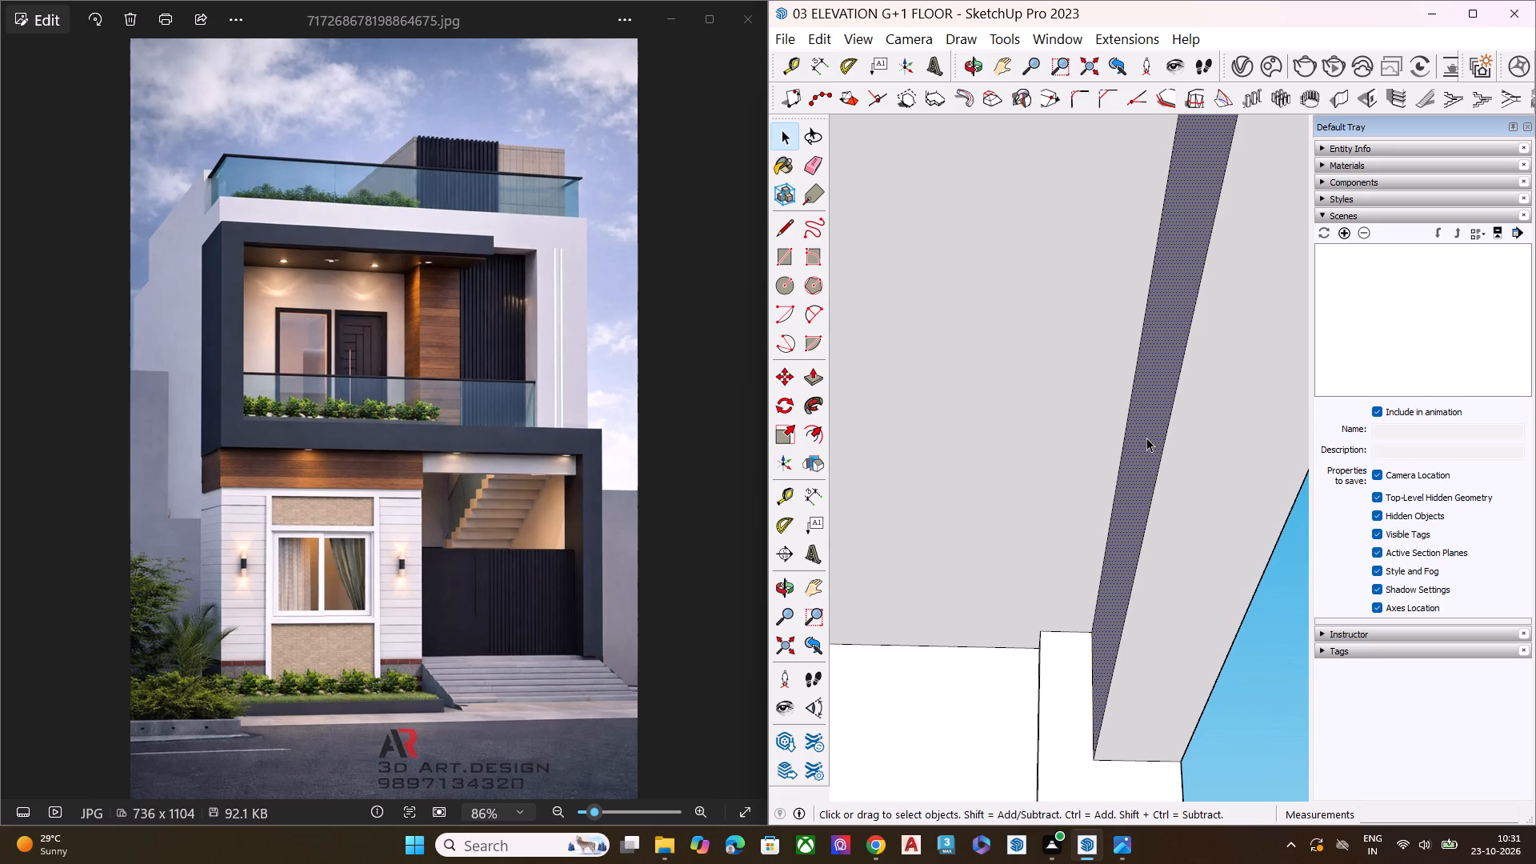
pyautogui.press('p')
pyautogui.click(1146, 438)
pyautogui.click(1084, 468)
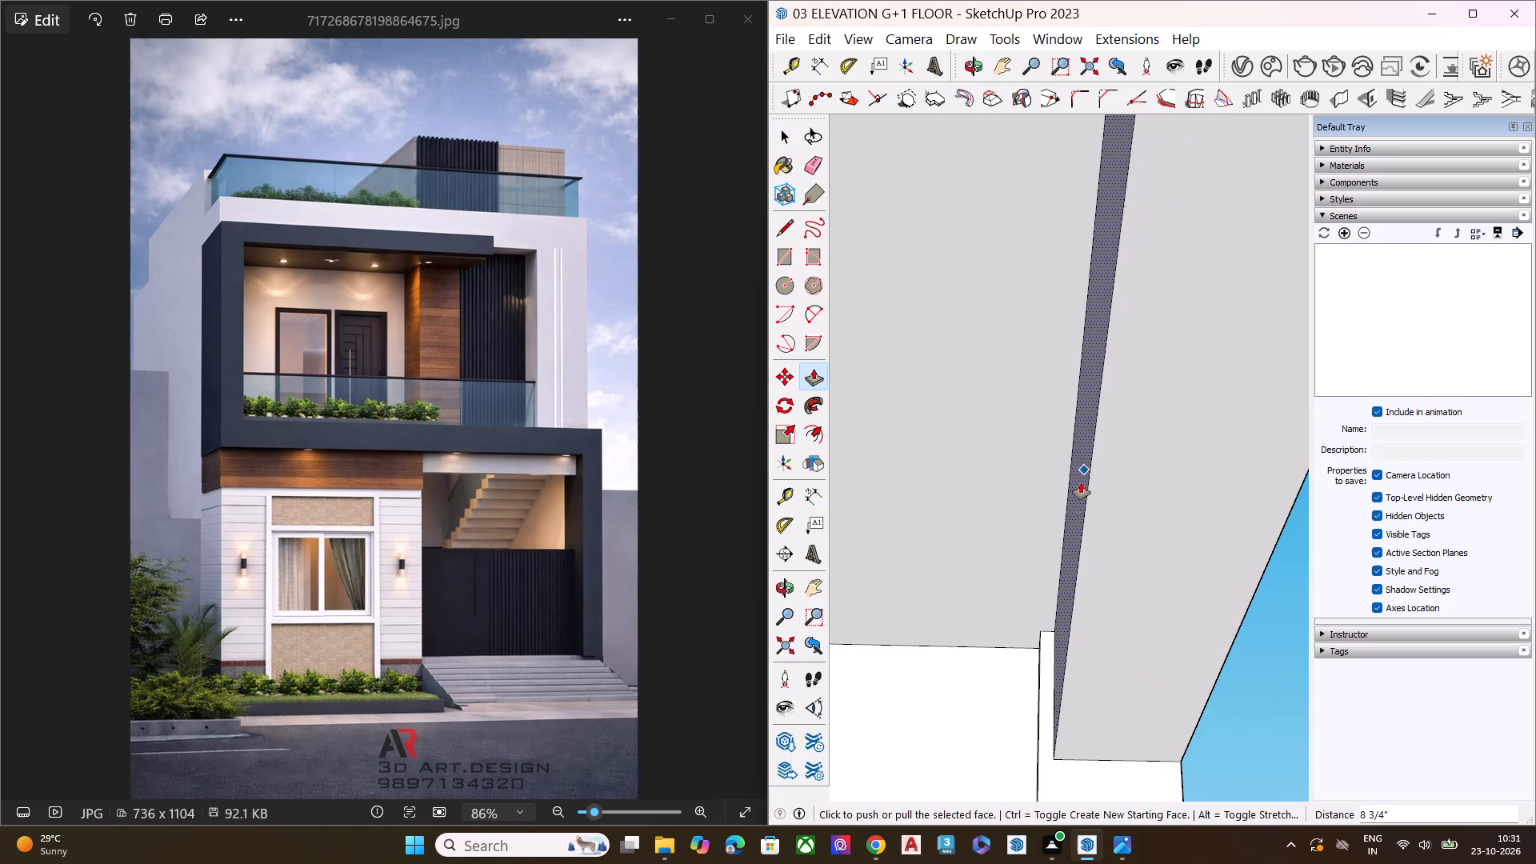
# Pull the entrance pillar's back face inward about 1' 9/16" along the side wall with Push/Pull.
pyautogui.moveTo(1031, 641); pyautogui.dragTo(1070, 673, button='middle')
pyautogui.scroll(6, 1068, 675)
pyautogui.moveTo(1038, 686); pyautogui.dragTo(1086, 703, button='middle')
pyautogui.press('space')
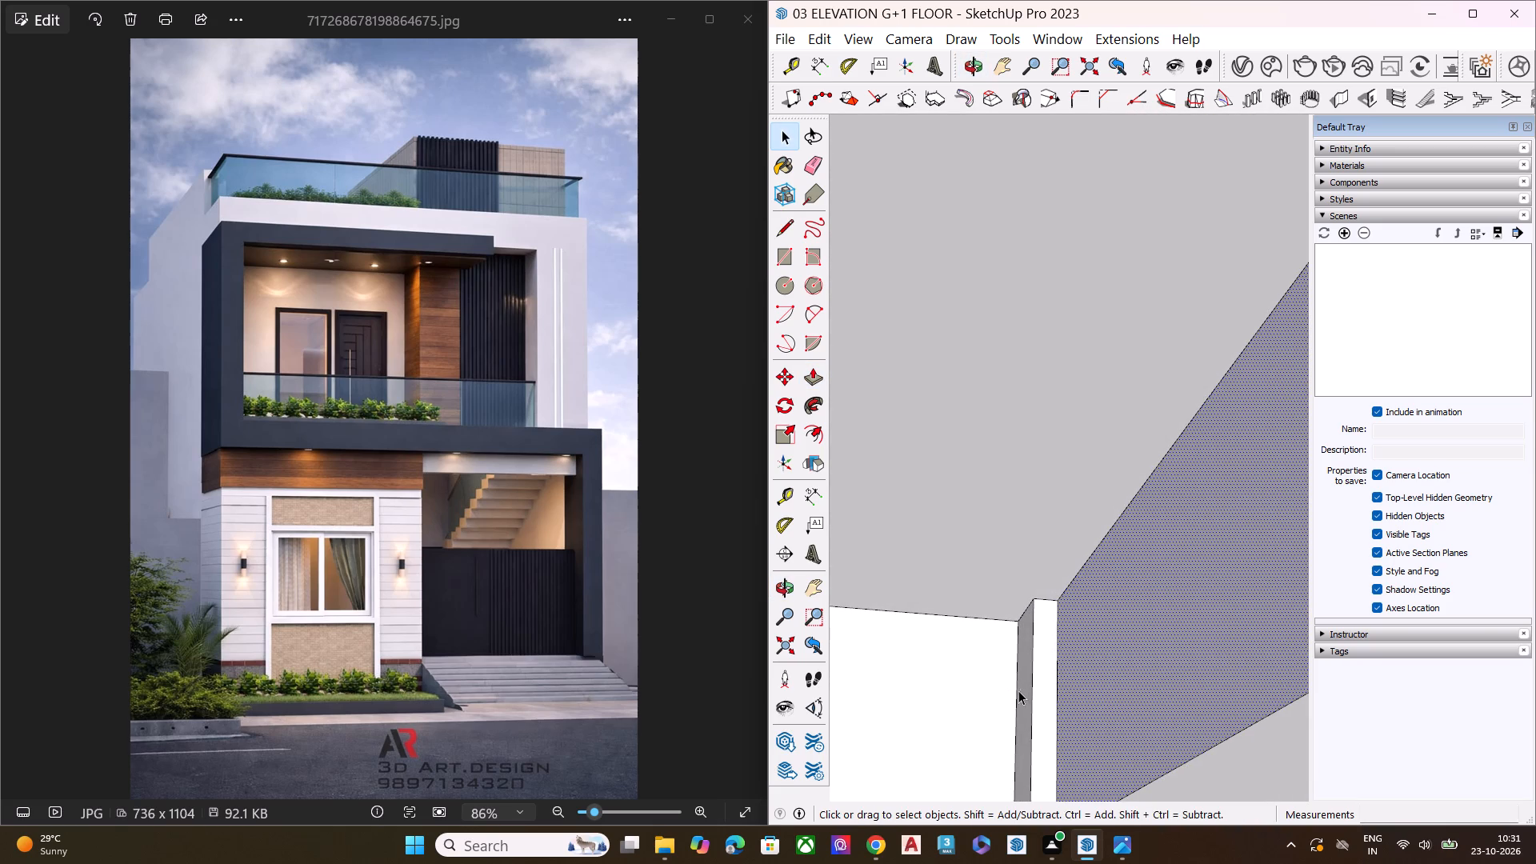
pyautogui.click(1022, 686)
pyautogui.press('p')
pyautogui.click(1022, 686)
pyautogui.click(930, 674)
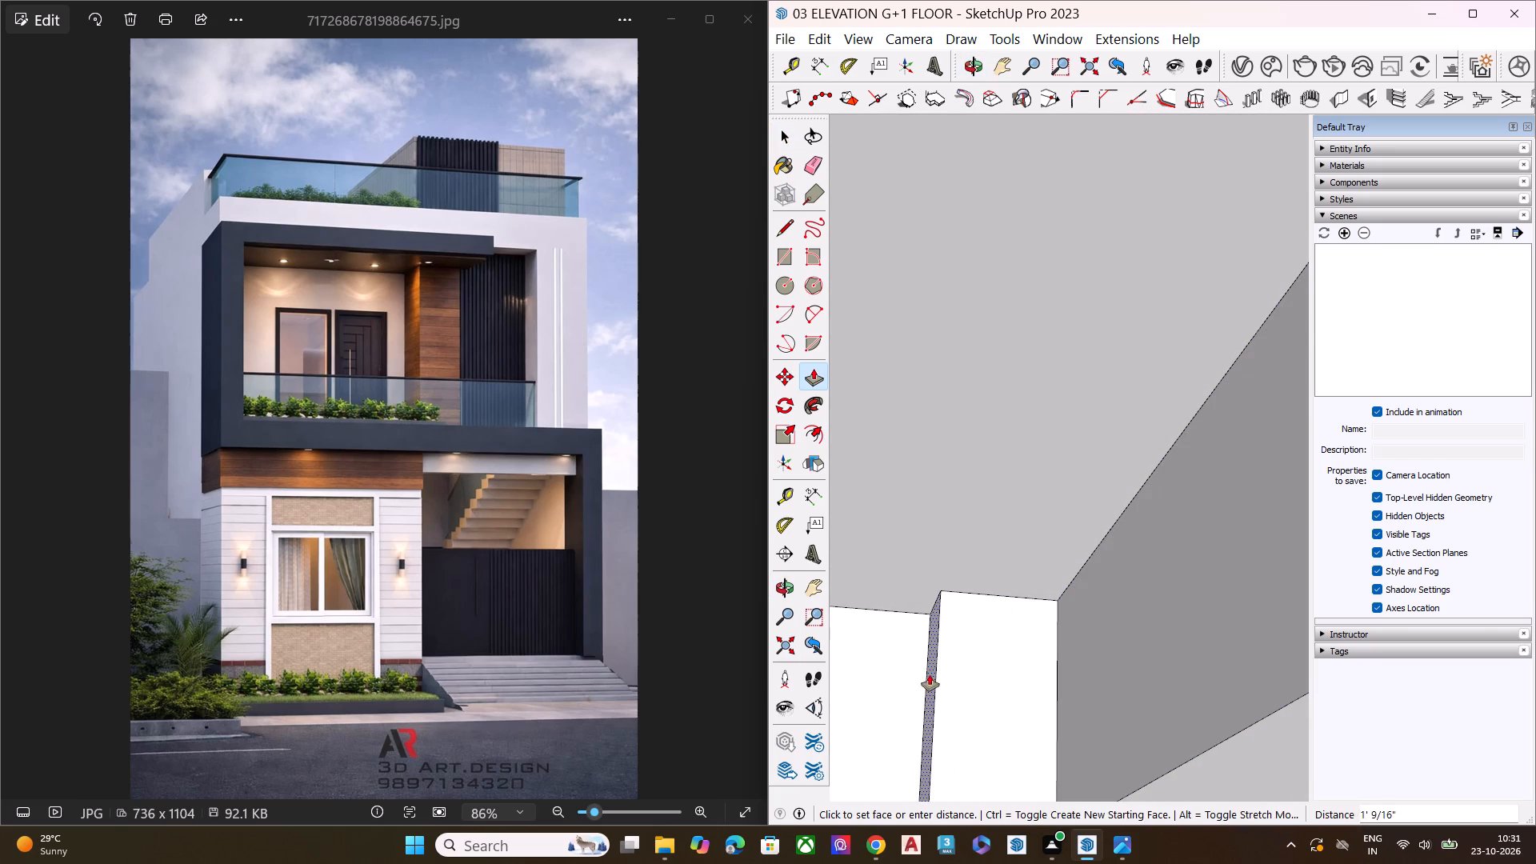
# Recess the front face of the entrance lintel beam behind the frame, first about 5 7/16", followed by a further push.
pyautogui.scroll(-5, 1003, 582)
pyautogui.moveTo(1090, 630); pyautogui.dragTo(812, 578, button='middle')
pyautogui.scroll(-4, 988, 563)
pyautogui.scroll(1, 980, 570)
pyautogui.scroll(-2, 979, 570)
pyautogui.moveTo(1086, 572); pyautogui.dragTo(1088, 586, button='middle')
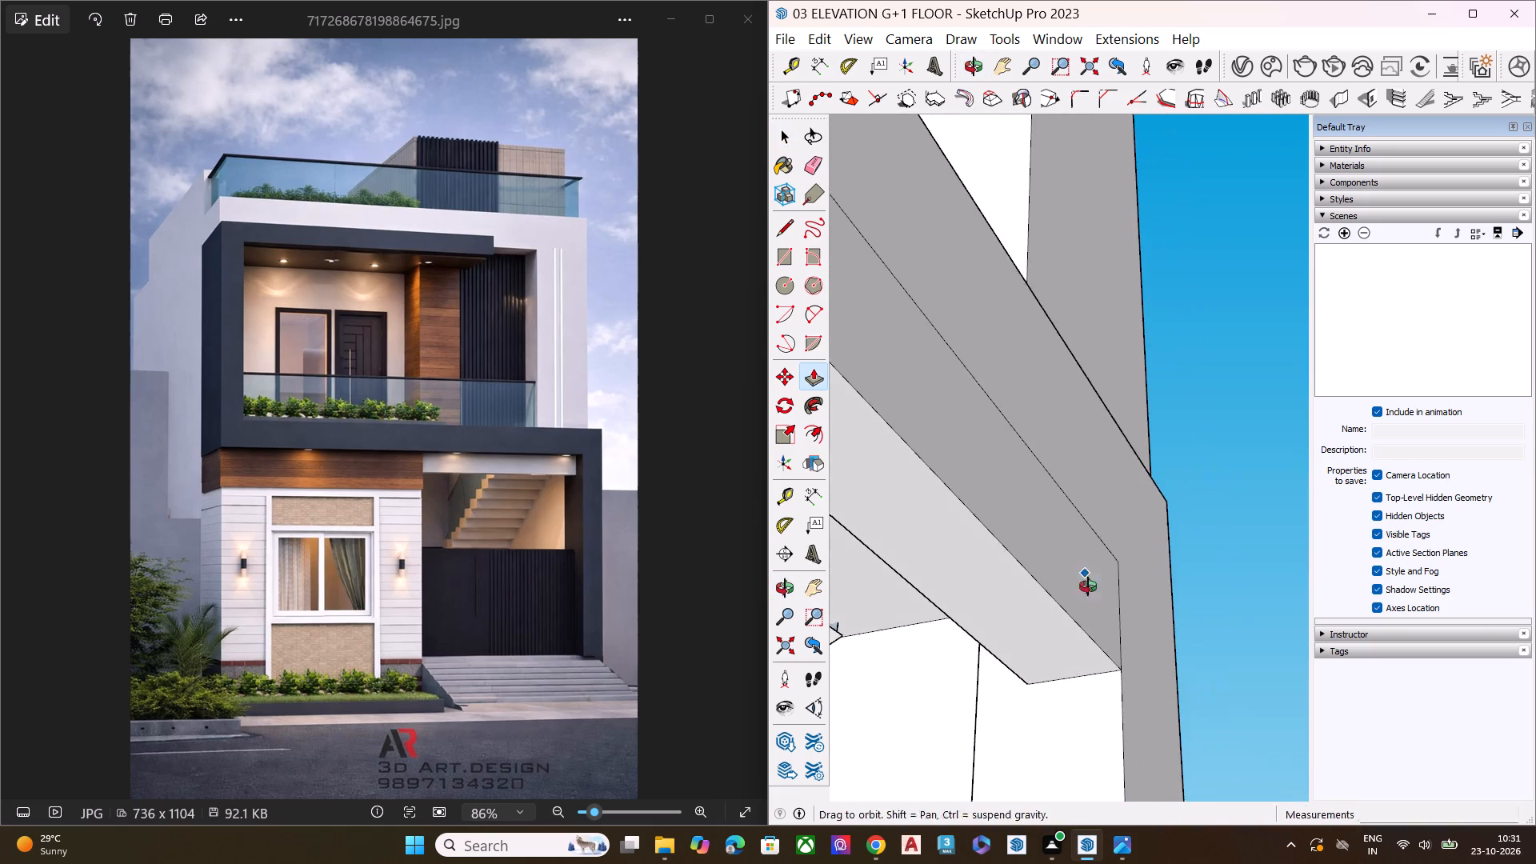
pyautogui.moveTo(1088, 586); pyautogui.dragTo(1098, 630, button='middle')
pyautogui.click(1090, 602)
pyautogui.press('space')
pyautogui.click(1090, 602)
pyautogui.press('p')
pyautogui.click(1090, 602)
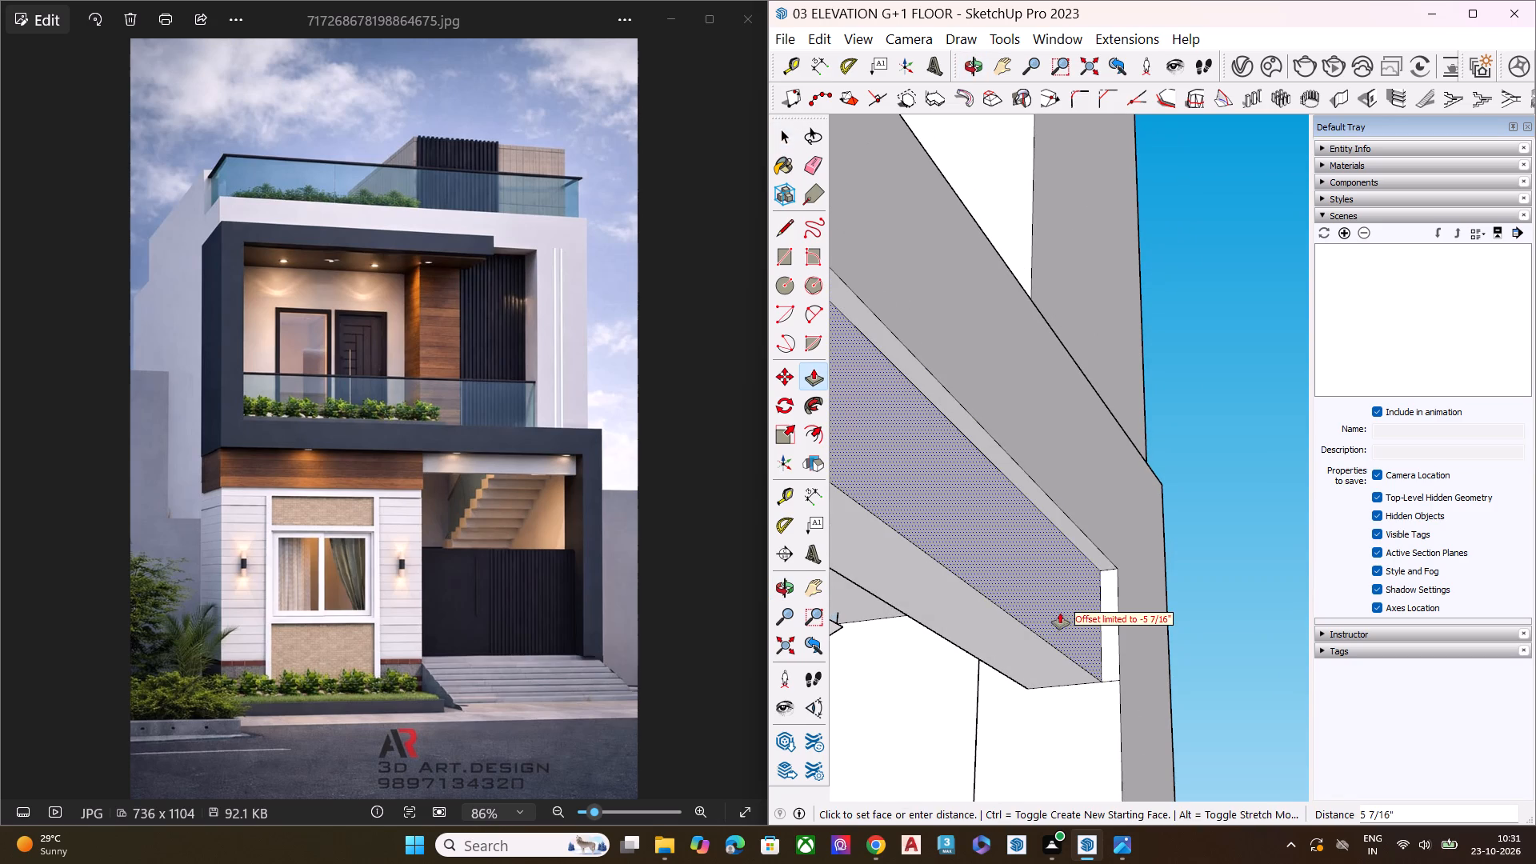
pyautogui.click(1038, 630)
pyautogui.click(1079, 602)
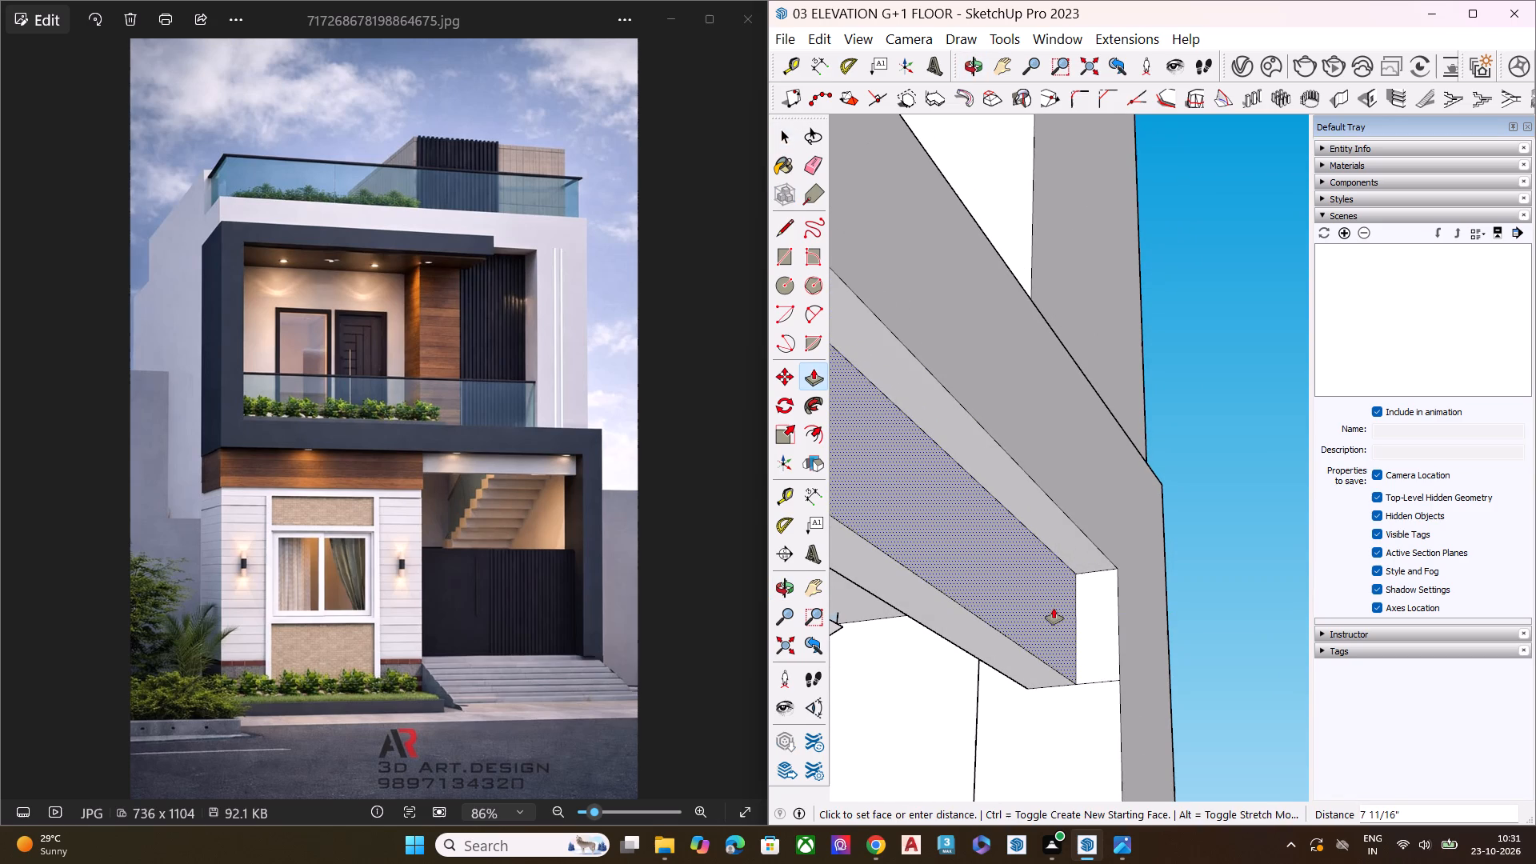
pyautogui.click(1061, 606)
# Push the front face of the pillar and slab frame back slightly toward the recessed lintel.
pyautogui.press('space')
pyautogui.click(1147, 602)
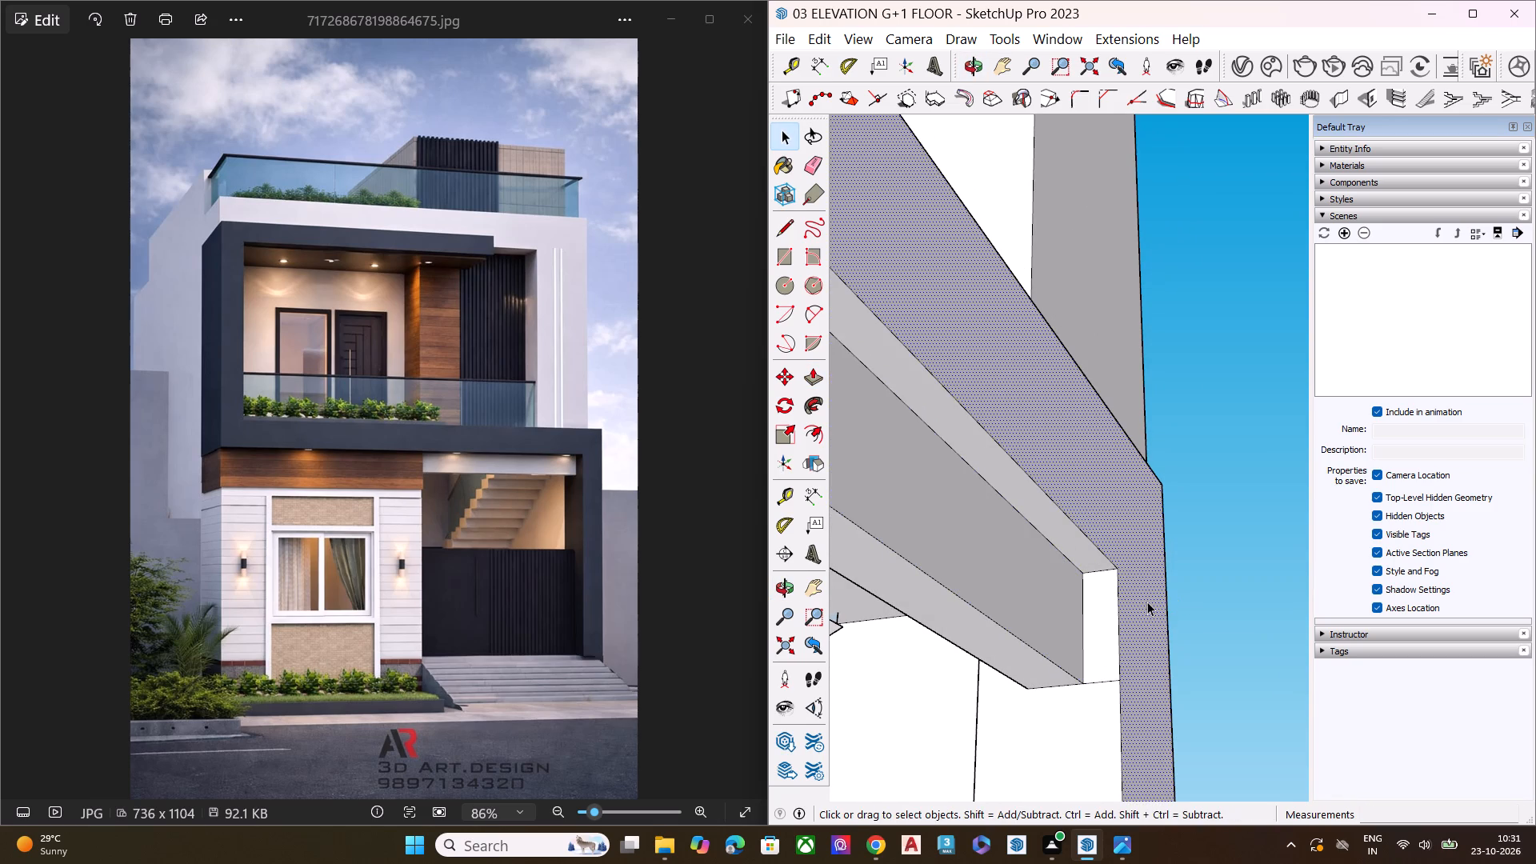
pyautogui.press('p')
pyautogui.click(1146, 602)
pyautogui.click(1134, 615)
pyautogui.press('space')
# Examine the recessed lintel, pillar frame and floor edge at the entrance opening.
pyautogui.scroll(-1, 1132, 524)
pyautogui.scroll(1, 1132, 524)
pyautogui.scroll(-2, 1132, 524)
pyautogui.scroll(2, 1132, 524)
pyautogui.scroll(-4, 1132, 524)
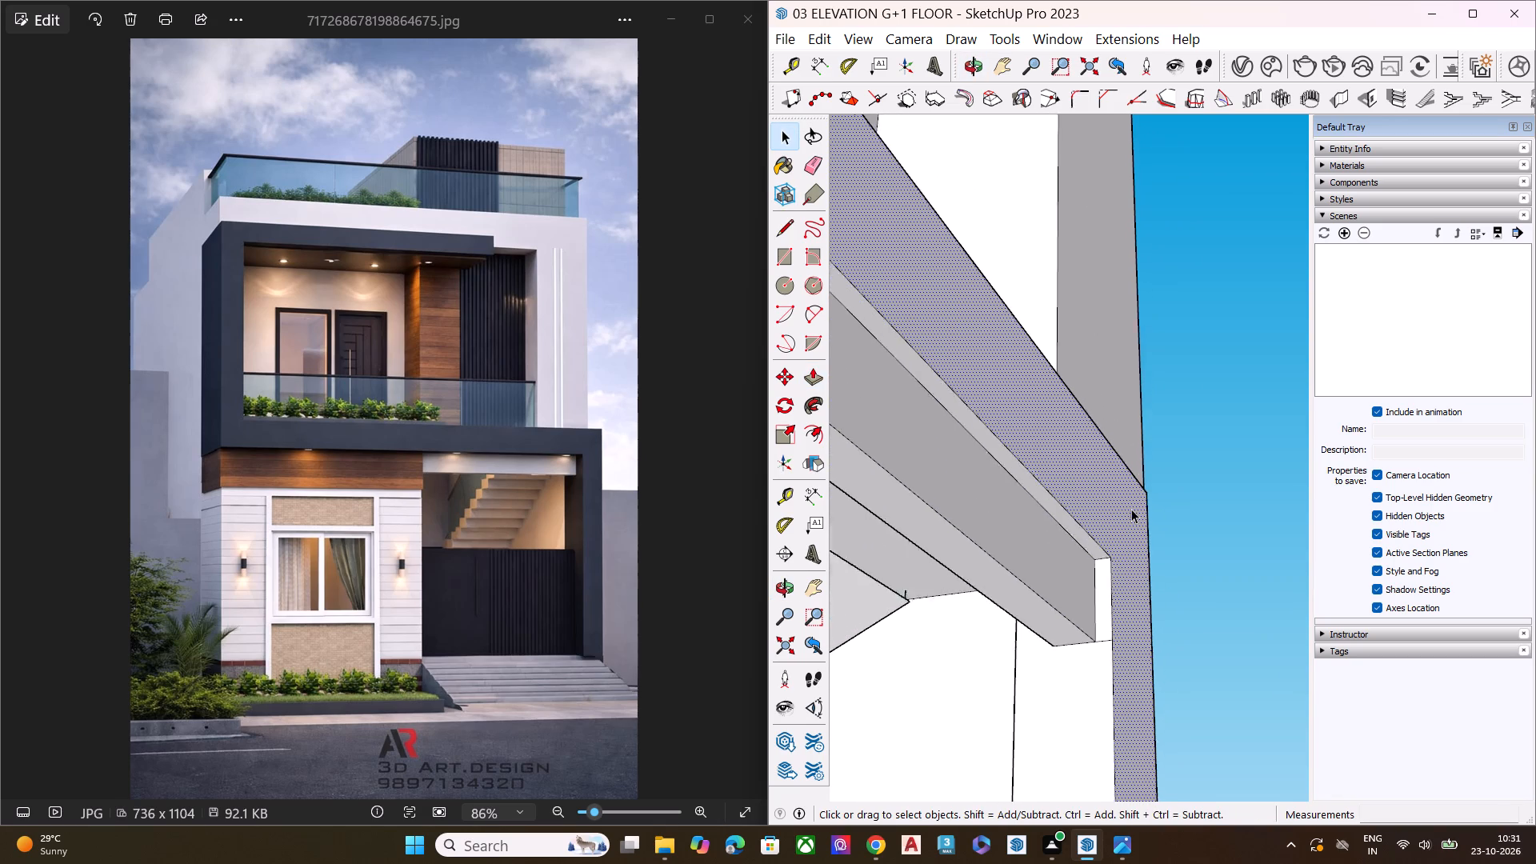
pyautogui.scroll(-1, 1131, 509)
pyautogui.scroll(1, 1130, 509)
pyautogui.scroll(-6, 1130, 509)
pyautogui.scroll(1, 1133, 483)
pyautogui.scroll(-8, 1133, 483)
pyautogui.moveTo(1131, 487); pyautogui.dragTo(1121, 810, button='middle')
pyautogui.scroll(3, 1127, 750)
pyautogui.scroll(-1, 1133, 574)
pyautogui.scroll(5, 1133, 569)
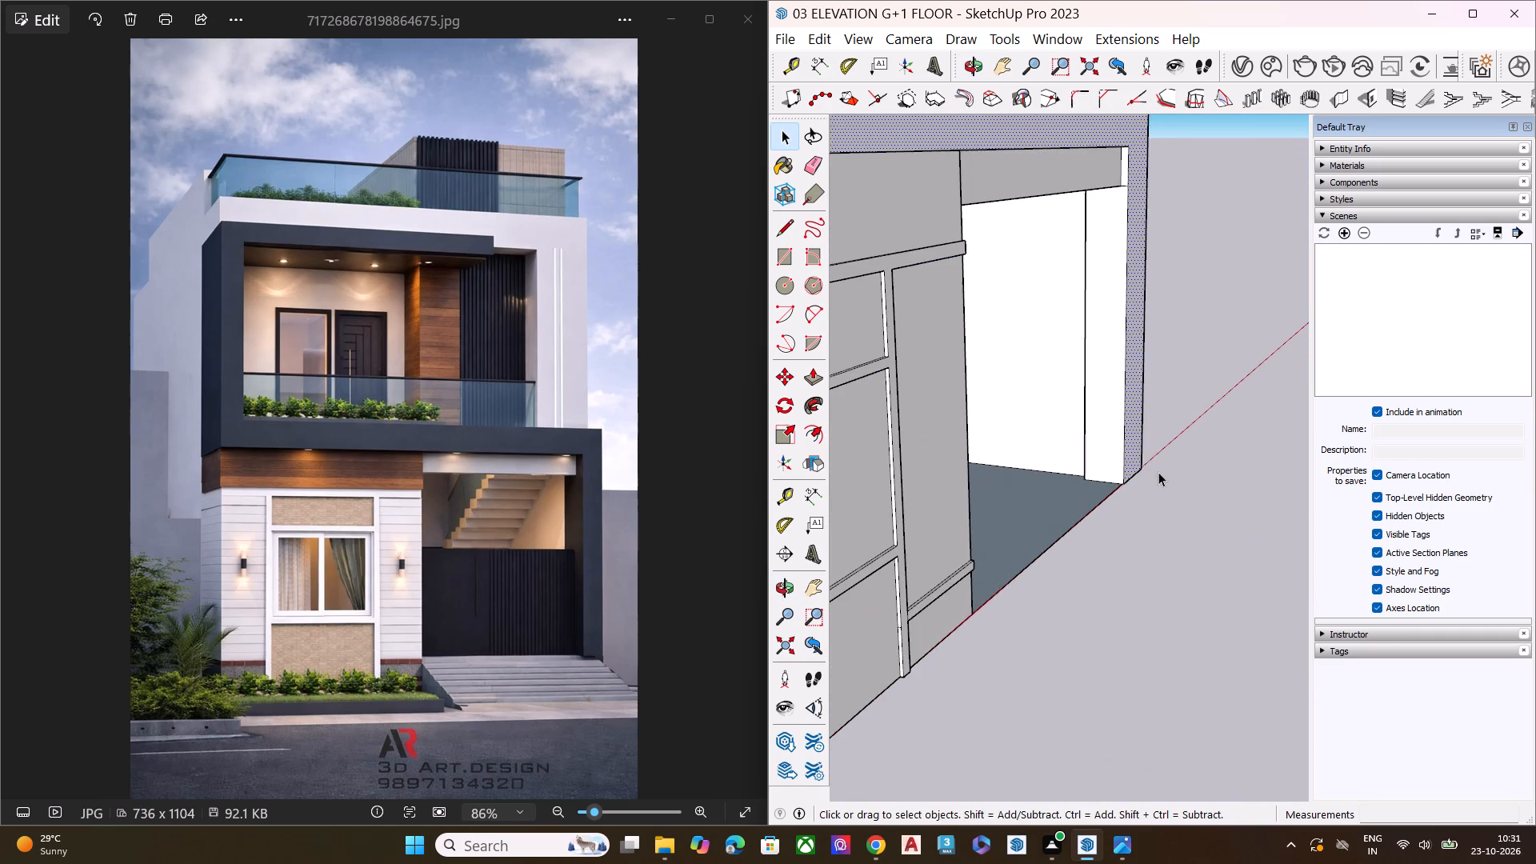
# Move the pillar's front face by its bottom corner about 3/16" to align with the floor's front edge.
pyautogui.scroll(4, 1158, 472)
pyautogui.scroll(-1, 1143, 482)
pyautogui.scroll(5, 1136, 487)
pyautogui.moveTo(1104, 478); pyautogui.dragTo(764, 238, button='middle')
pyautogui.moveTo(1049, 466); pyautogui.dragTo(1096, 286, button='middle')
pyautogui.scroll(2, 1097, 286)
pyautogui.scroll(-1, 1098, 288)
pyautogui.scroll(5, 1100, 290)
pyautogui.scroll(-1, 1129, 335)
pyautogui.scroll(3, 1129, 331)
pyautogui.scroll(-1, 1129, 330)
pyautogui.scroll(7, 1129, 330)
pyautogui.scroll(-1, 1120, 344)
pyautogui.scroll(8, 1115, 344)
pyautogui.click(1130, 310)
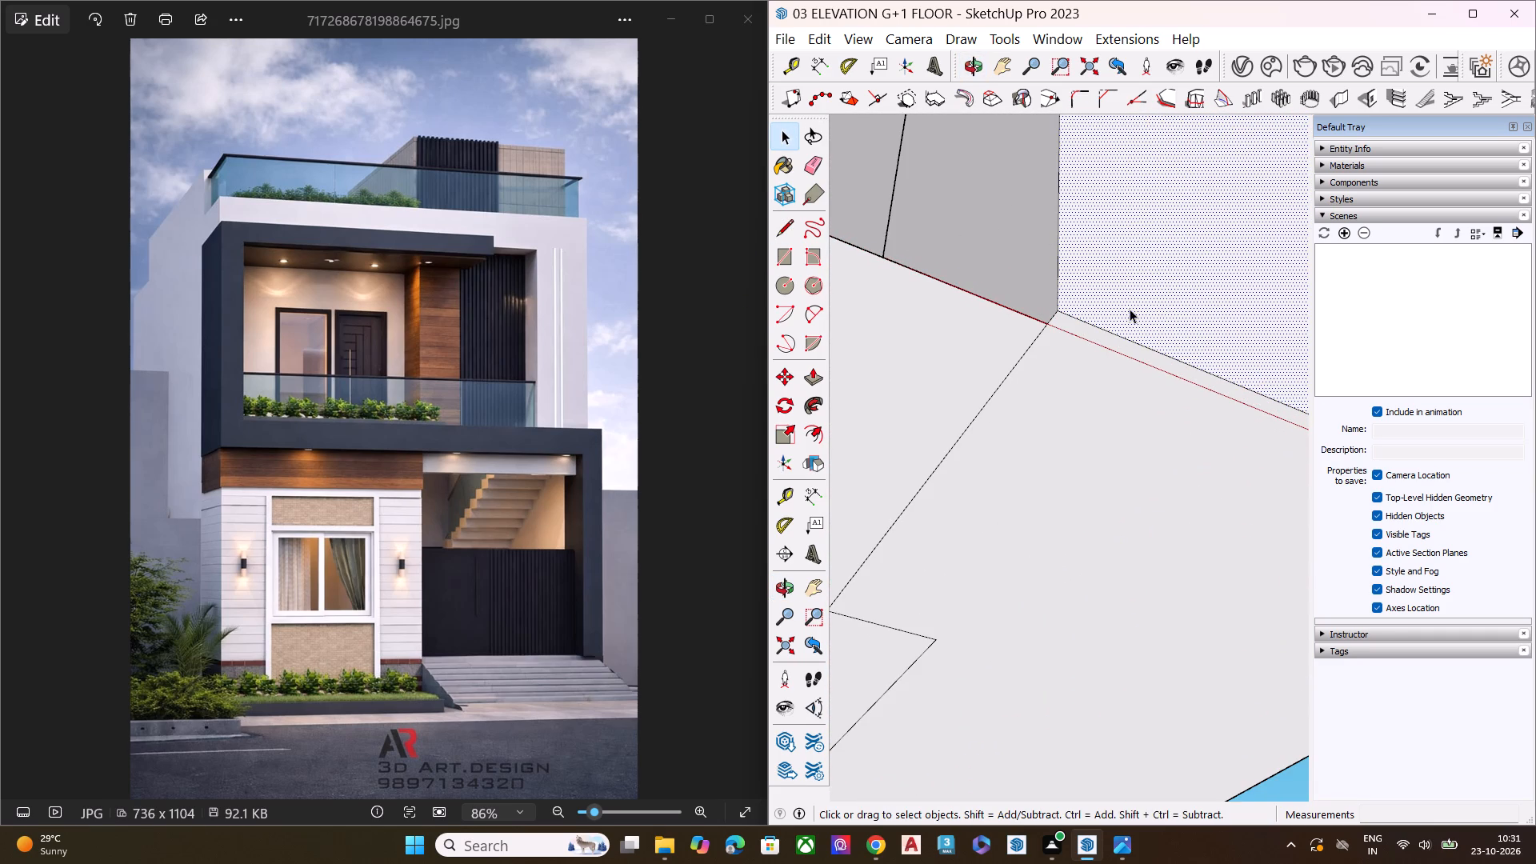
pyautogui.scroll(3, 1062, 324)
pyautogui.scroll(-2, 1062, 324)
pyautogui.scroll(2, 1062, 324)
pyautogui.press('m')
pyautogui.click(1058, 309)
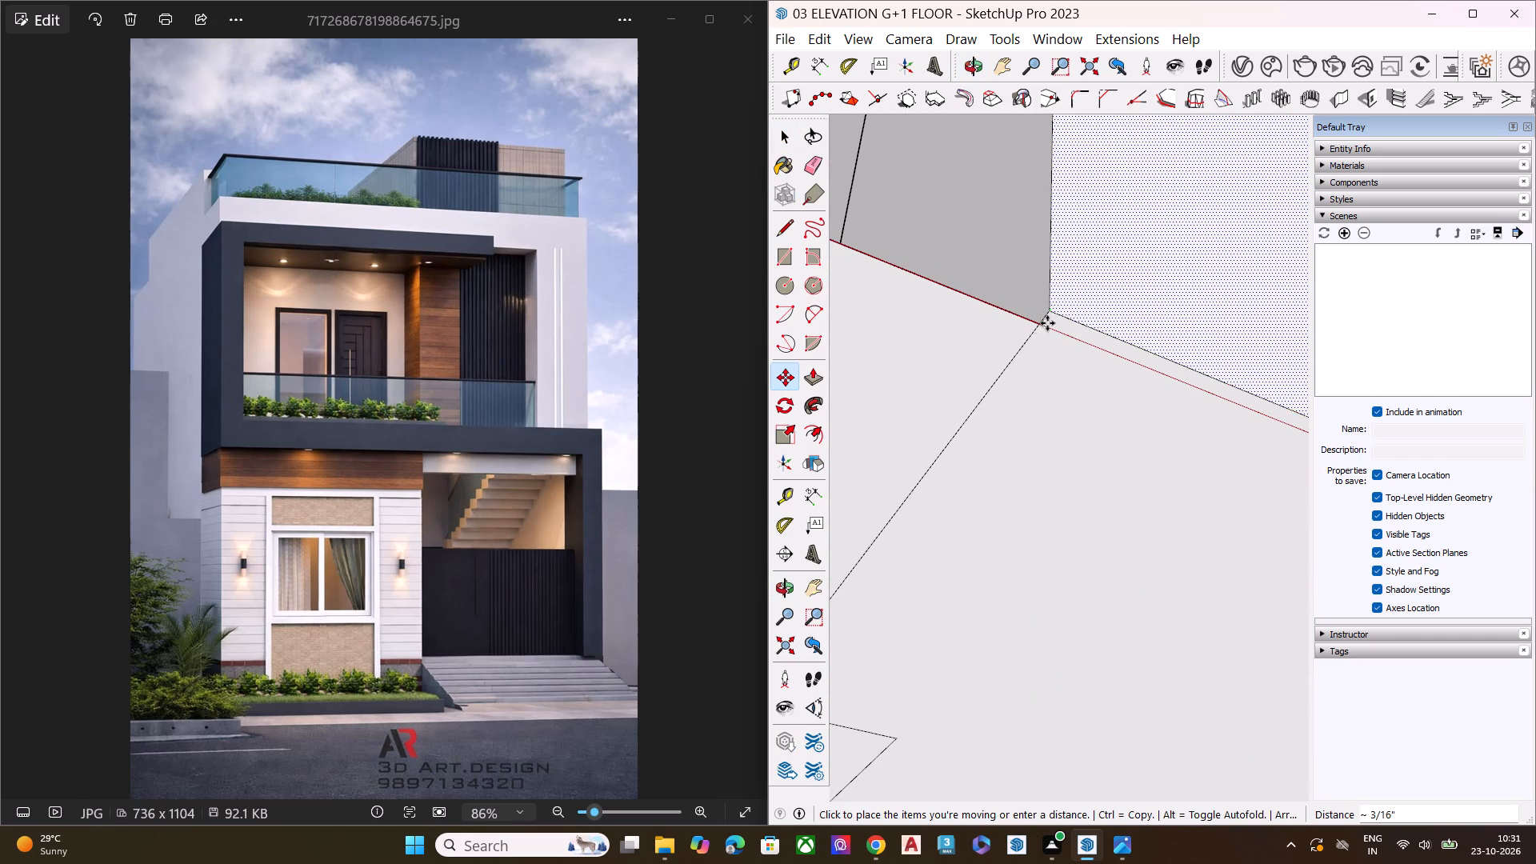
pyautogui.click(1037, 329)
pyautogui.press('space')
pyautogui.scroll(-8, 1023, 363)
pyautogui.scroll(1, 1049, 390)
pyautogui.scroll(-7, 1054, 394)
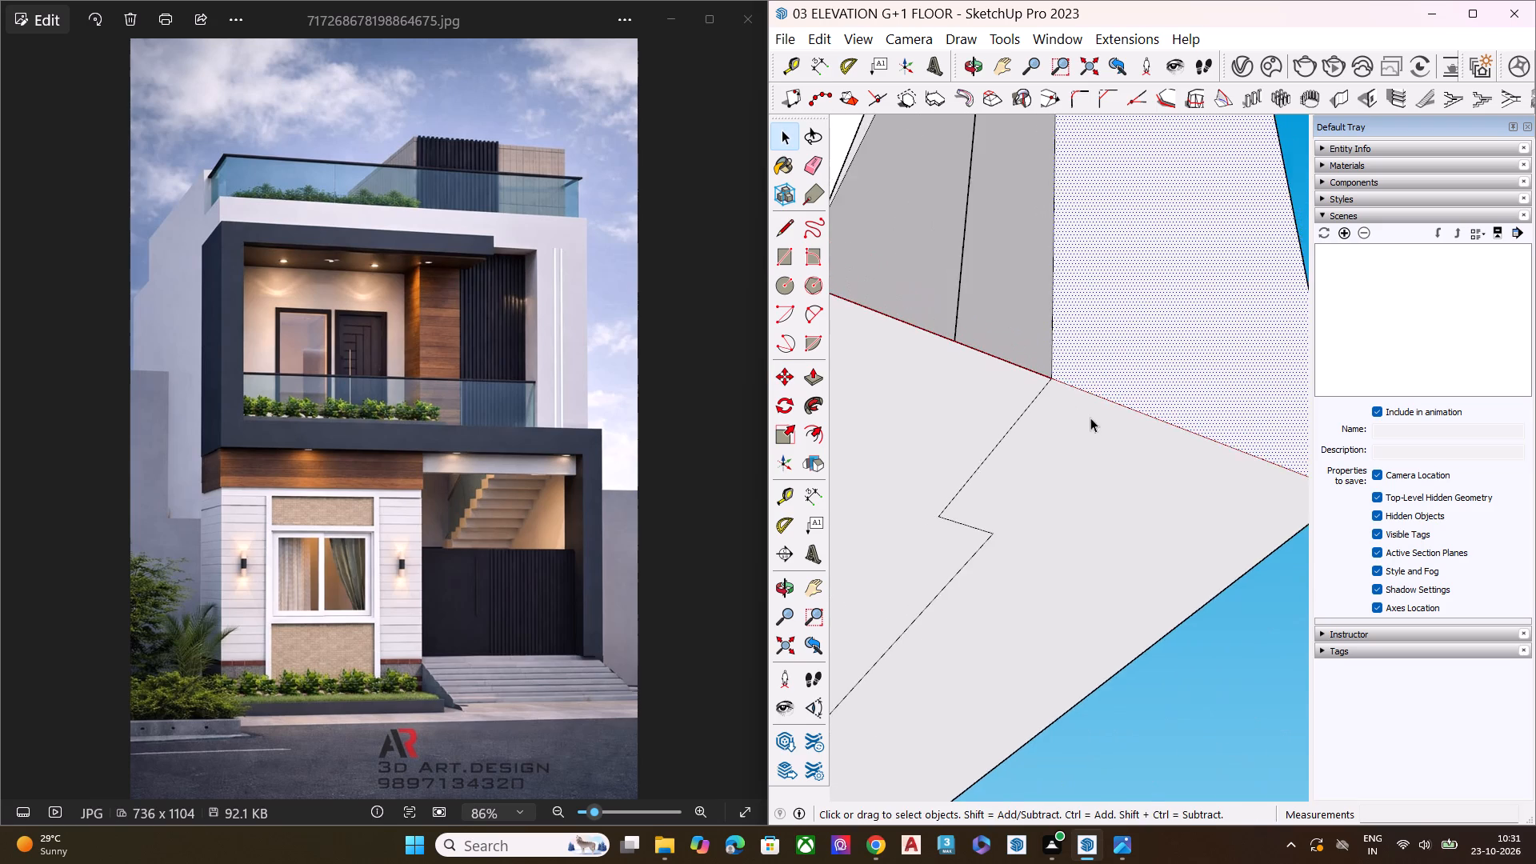
pyautogui.scroll(-11, 1090, 418)
# Delete the ground-floor base face beneath the entrance and stair area.
pyautogui.moveTo(1089, 354); pyautogui.dragTo(1198, 752, button='middle')
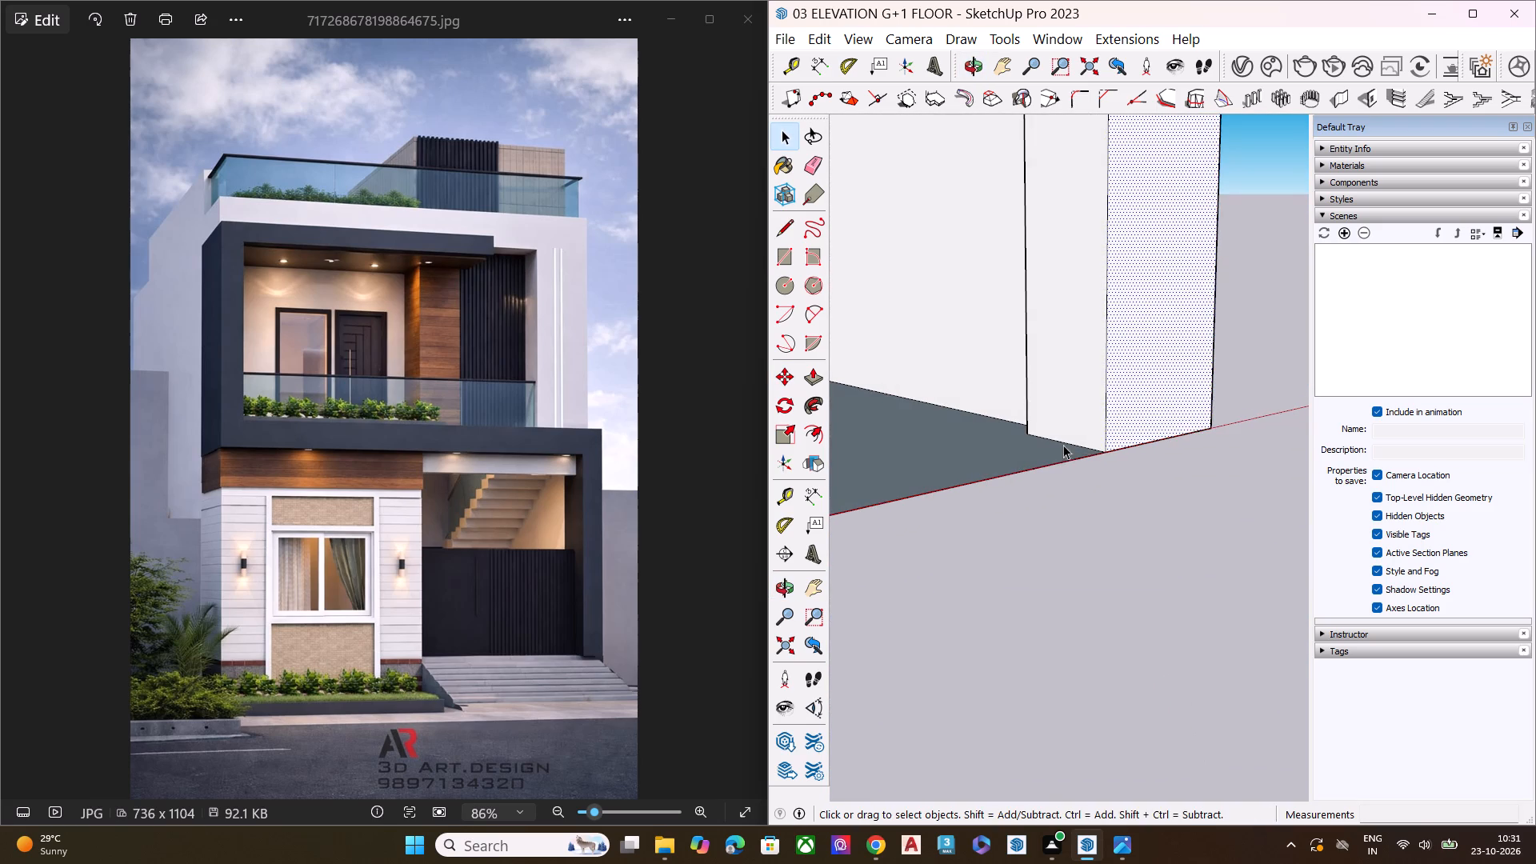
pyautogui.scroll(-2, 1082, 452)
pyautogui.scroll(1, 1084, 453)
pyautogui.scroll(-3, 1090, 457)
pyautogui.scroll(3, 1094, 461)
pyautogui.scroll(-1, 1098, 463)
pyautogui.scroll(1, 1098, 464)
pyautogui.scroll(-1, 1102, 470)
pyautogui.moveTo(1063, 493); pyautogui.dragTo(1059, 174, button='middle')
pyautogui.scroll(-5, 1134, 298)
pyautogui.scroll(1, 1149, 411)
pyautogui.scroll(-2, 1149, 422)
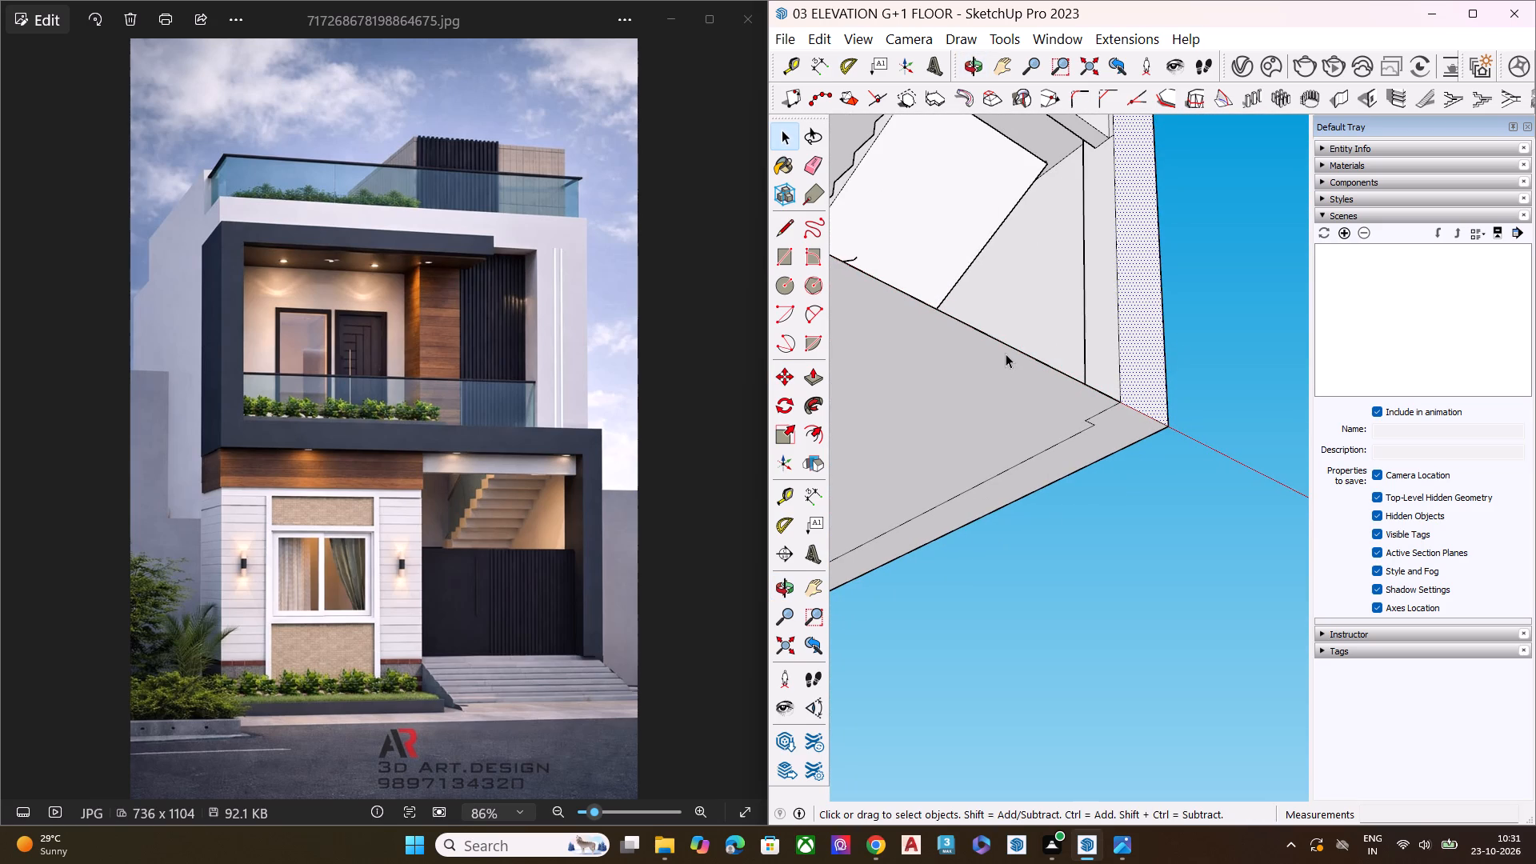
pyautogui.click(1009, 350)
pyautogui.press('Delete')
pyautogui.scroll(-1, 1015, 357)
pyautogui.scroll(1, 1016, 358)
pyautogui.scroll(-6, 1018, 358)
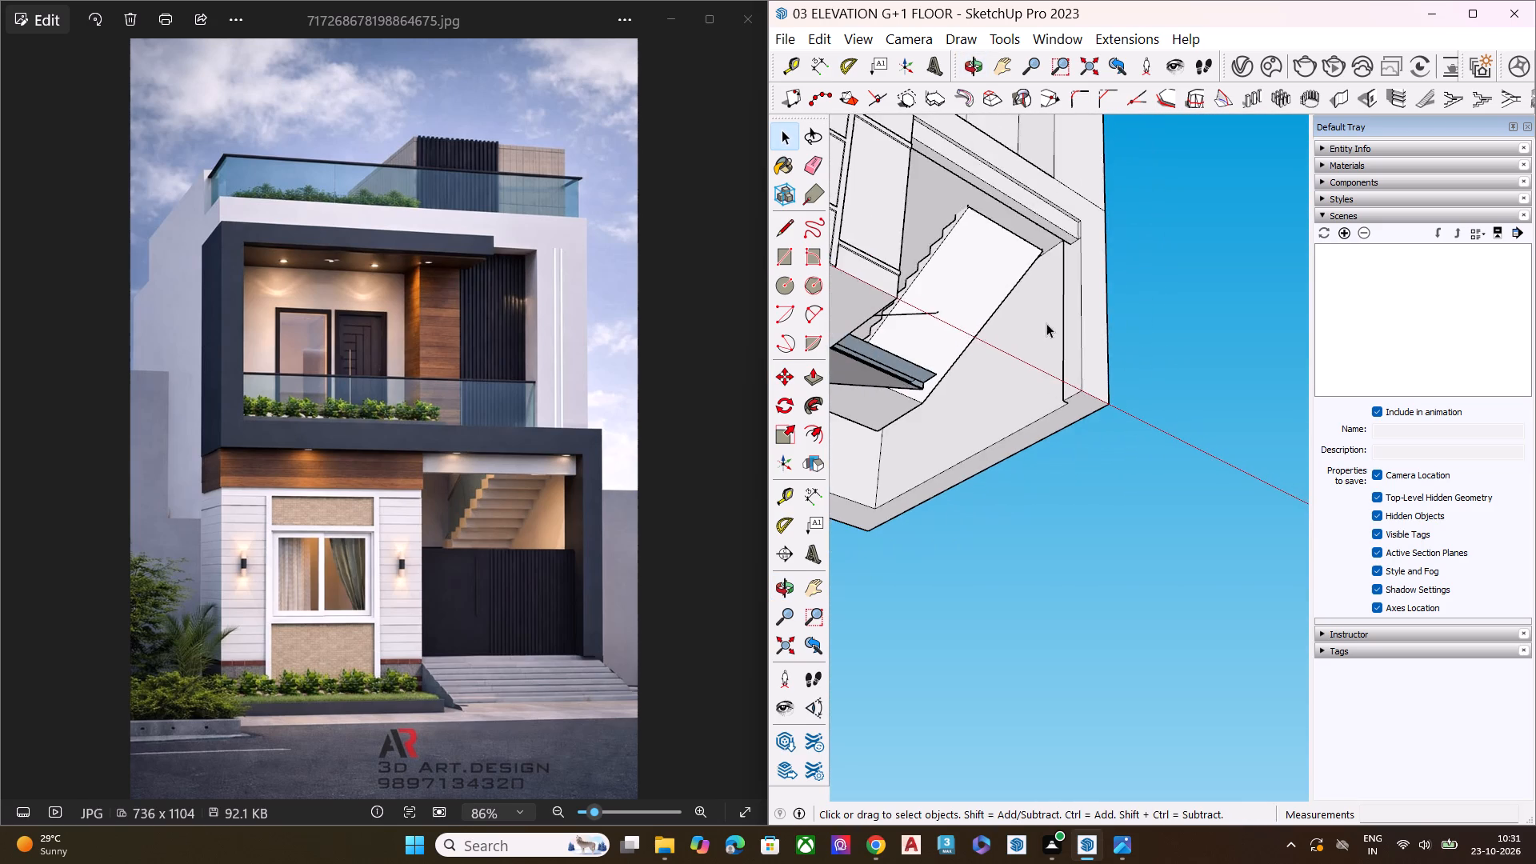
# Push/Pull the narrow back face of the entrance pillar slightly further inward along the side wall.
pyautogui.moveTo(1046, 319); pyautogui.dragTo(1211, 574, button='middle')
pyautogui.scroll(3, 1044, 258)
pyautogui.scroll(-1, 1053, 228)
pyautogui.scroll(7, 1054, 226)
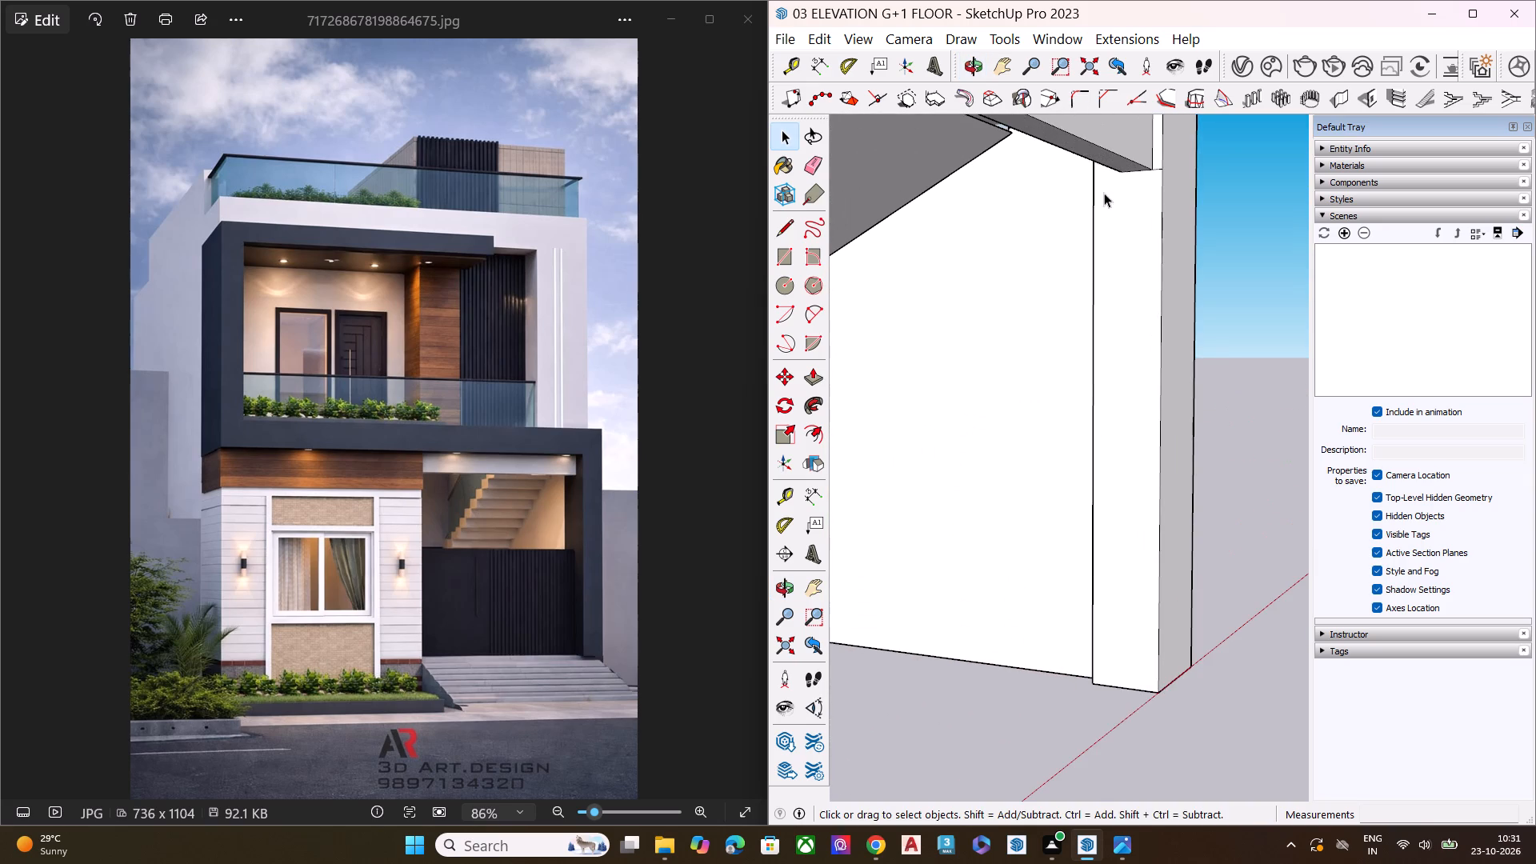
pyautogui.scroll(1, 1111, 154)
pyautogui.moveTo(1113, 150); pyautogui.dragTo(1196, 67, button='middle')
pyautogui.scroll(8, 1097, 183)
pyautogui.moveTo(1110, 206); pyautogui.dragTo(1276, 237, button='middle')
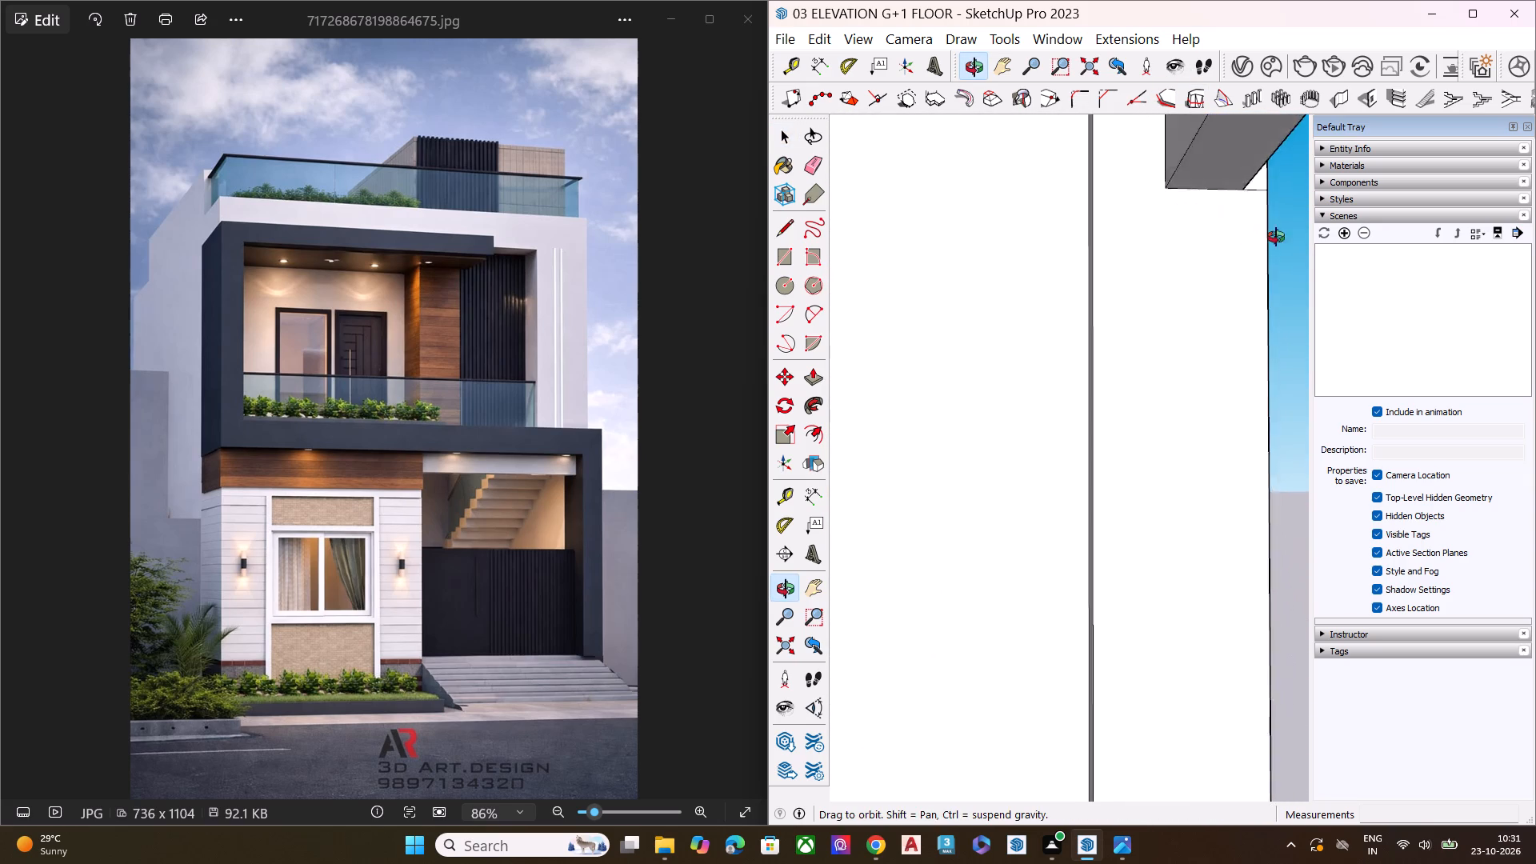
pyautogui.moveTo(1276, 237); pyautogui.dragTo(1306, 237, button='middle')
pyautogui.moveTo(1102, 254); pyautogui.dragTo(1208, 234, button='middle')
pyautogui.scroll(2, 1002, 254)
pyautogui.click(1106, 252)
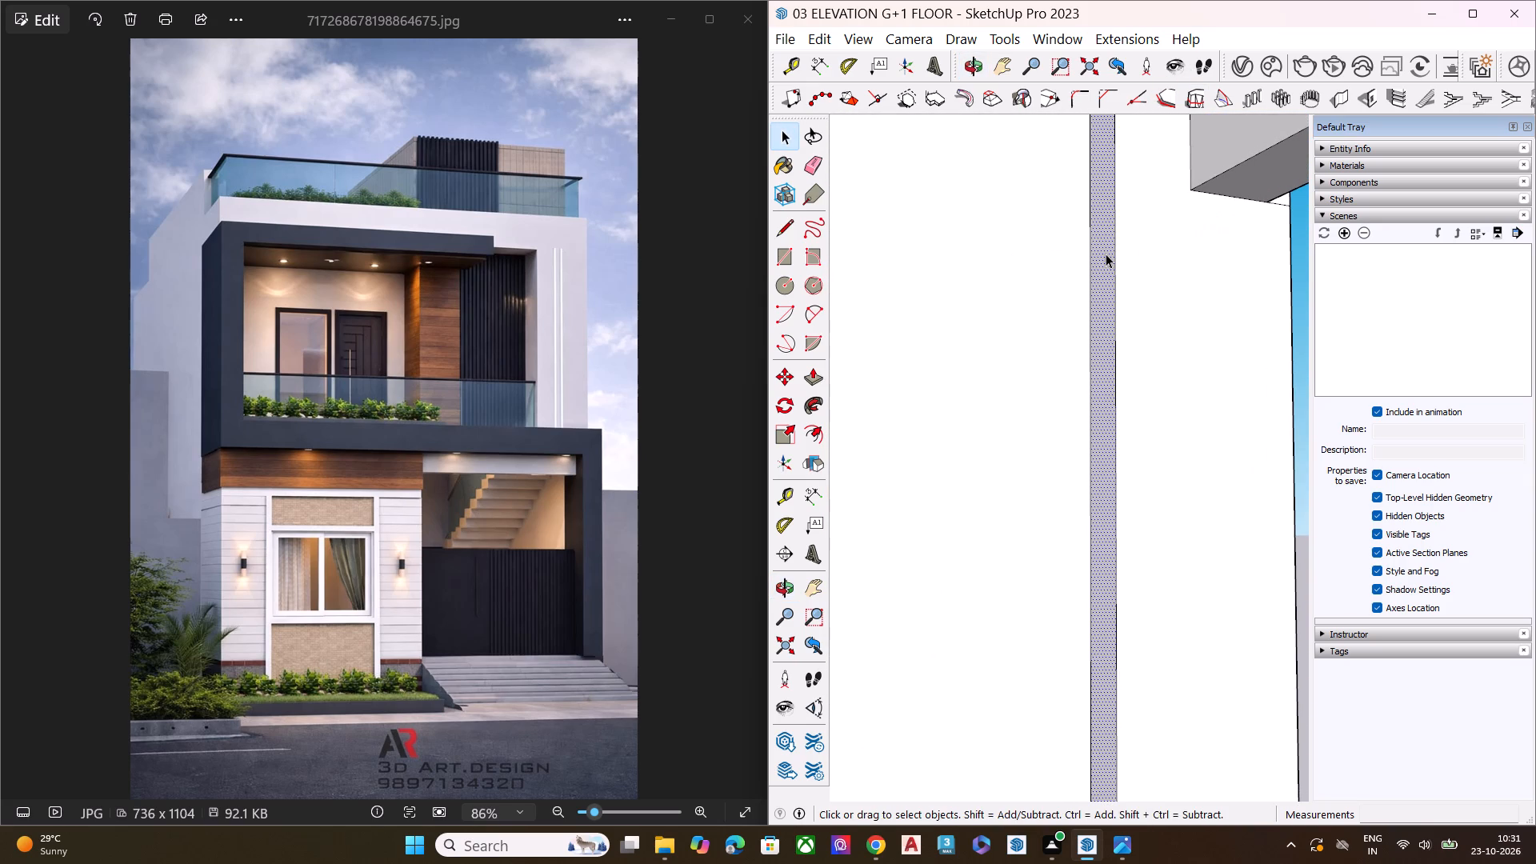
pyautogui.press('p')
pyautogui.click(1106, 254)
pyautogui.click(1078, 266)
pyautogui.press('space')
# Recess the front face of the entrance lintel beam slightly behind the surrounding frame with Push/Pull.
pyautogui.scroll(-6, 1080, 272)
pyautogui.moveTo(1152, 306); pyautogui.dragTo(790, 308, button='middle')
pyautogui.scroll(-8, 1050, 255)
pyautogui.scroll(1, 1068, 278)
pyautogui.scroll(-2, 1070, 292)
pyautogui.moveTo(1098, 296); pyautogui.dragTo(1050, 251, button='middle')
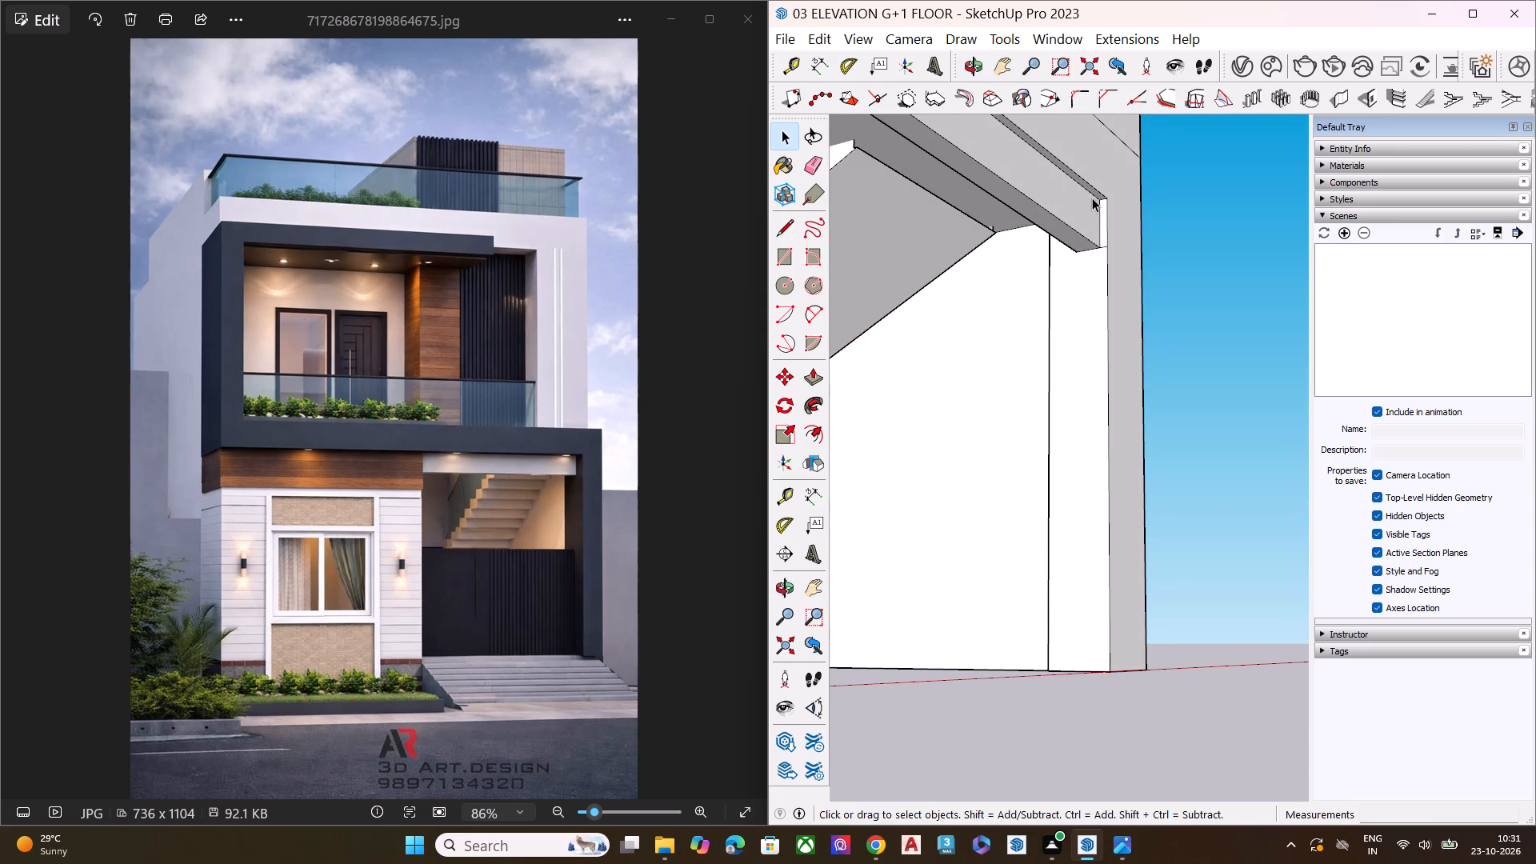
pyautogui.click(1092, 198)
pyautogui.click(1085, 211)
pyautogui.press('p')
pyautogui.click(1084, 211)
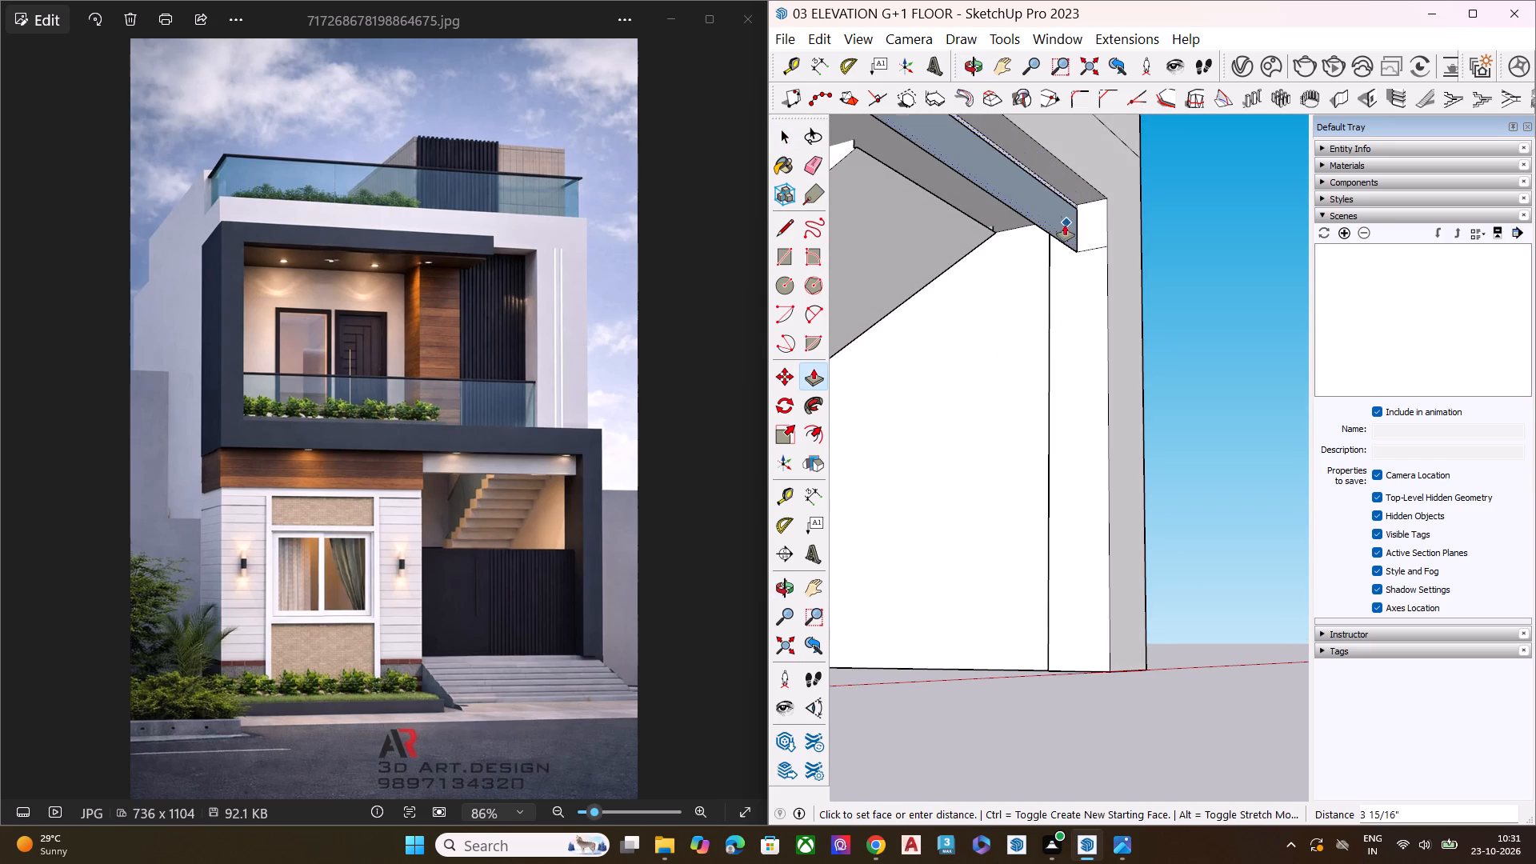
pyautogui.click(1080, 216)
pyautogui.press('space')
# Pull the back face of the entrance lintel beam inward toward the stair to deepen the beam.
pyautogui.moveTo(1078, 238); pyautogui.dragTo(1152, 192, button='middle')
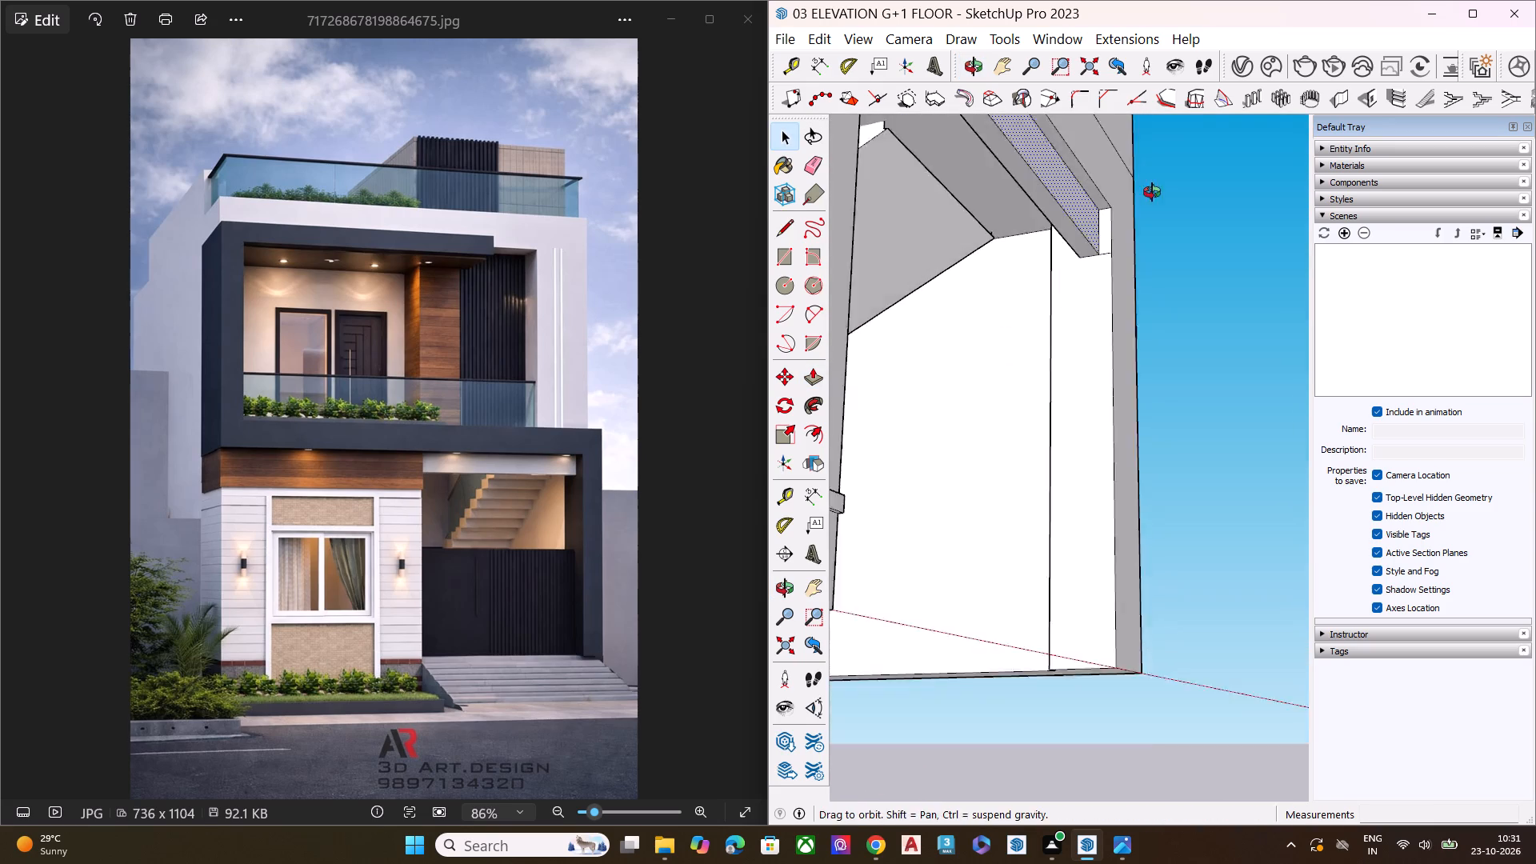
pyautogui.moveTo(1152, 192); pyautogui.dragTo(1174, 179, button='middle')
pyautogui.scroll(1, 1036, 212)
pyautogui.scroll(-1, 1034, 212)
pyautogui.scroll(7, 1028, 214)
pyautogui.scroll(-1, 1099, 238)
pyautogui.scroll(7, 1110, 234)
pyautogui.scroll(-2, 1121, 256)
pyautogui.scroll(1, 1121, 254)
pyautogui.scroll(-1, 1126, 249)
pyautogui.scroll(2, 1127, 249)
pyautogui.scroll(-1, 1128, 247)
pyautogui.scroll(2, 1129, 247)
pyautogui.moveTo(1170, 254); pyautogui.dragTo(1252, 235, button='middle')
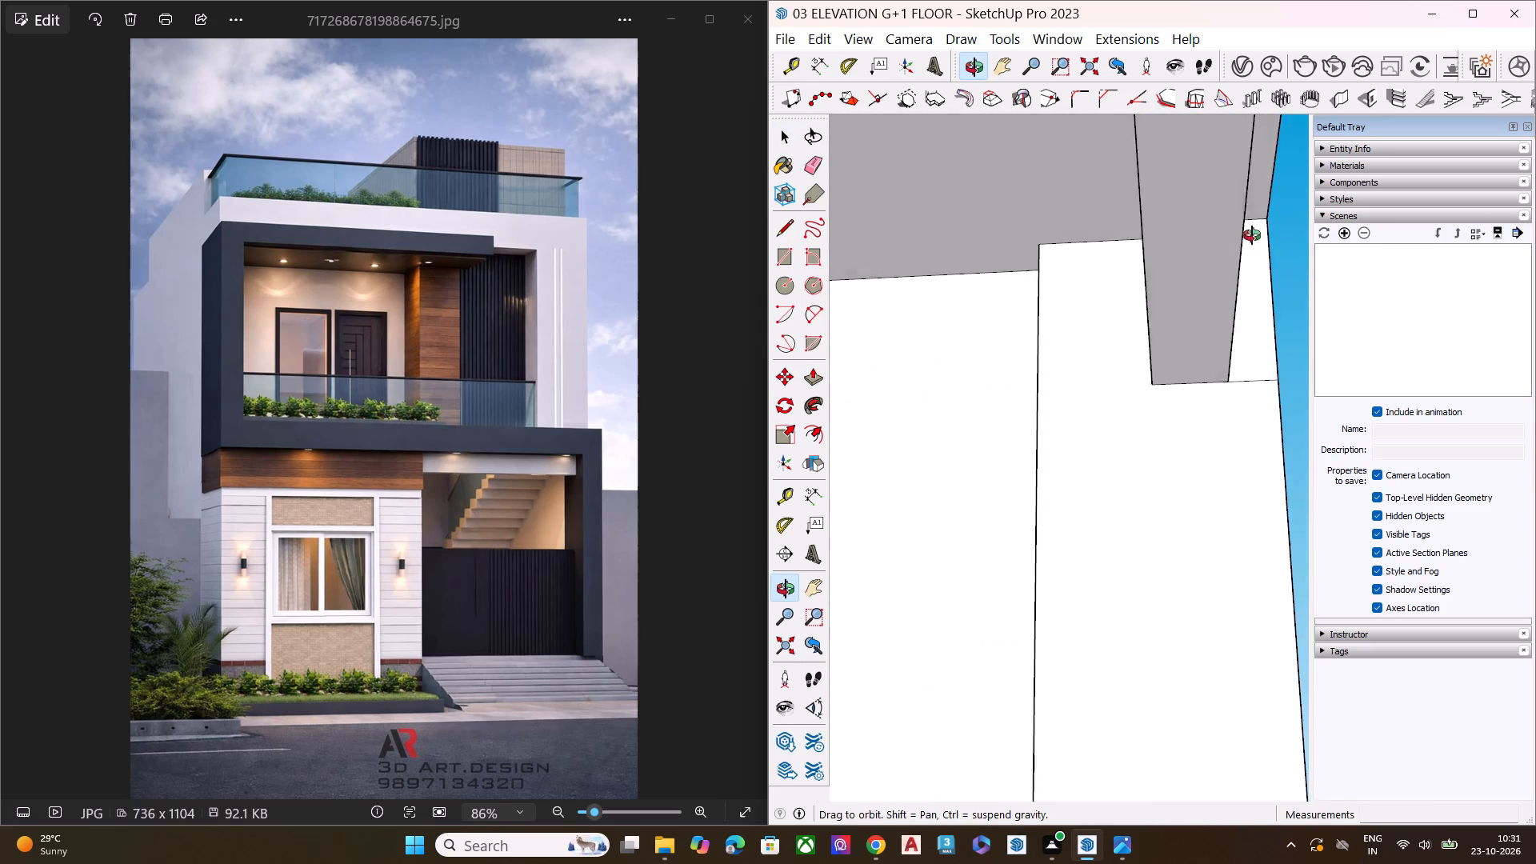
pyautogui.moveTo(1252, 235); pyautogui.dragTo(1258, 234, button='middle')
pyautogui.scroll(1, 1161, 249)
pyautogui.moveTo(1166, 246); pyautogui.dragTo(1208, 248, button='middle')
pyautogui.click(1177, 246)
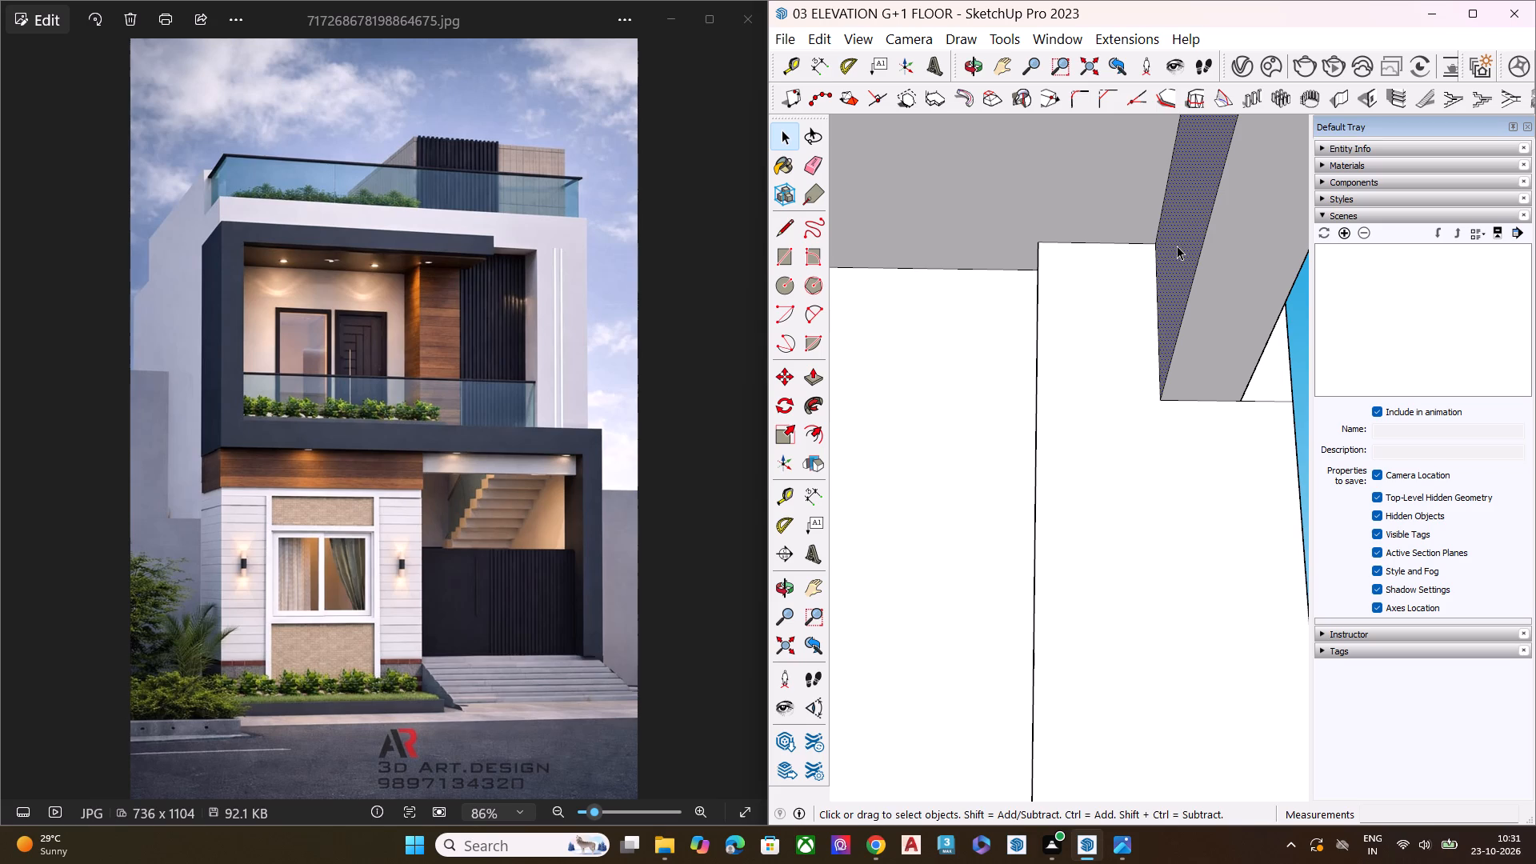
pyautogui.press('p')
pyautogui.click(1177, 246)
pyautogui.click(1098, 258)
pyautogui.press('space')
pyautogui.scroll(-2, 1082, 301)
pyautogui.scroll(2, 1071, 303)
pyautogui.scroll(-7, 1069, 304)
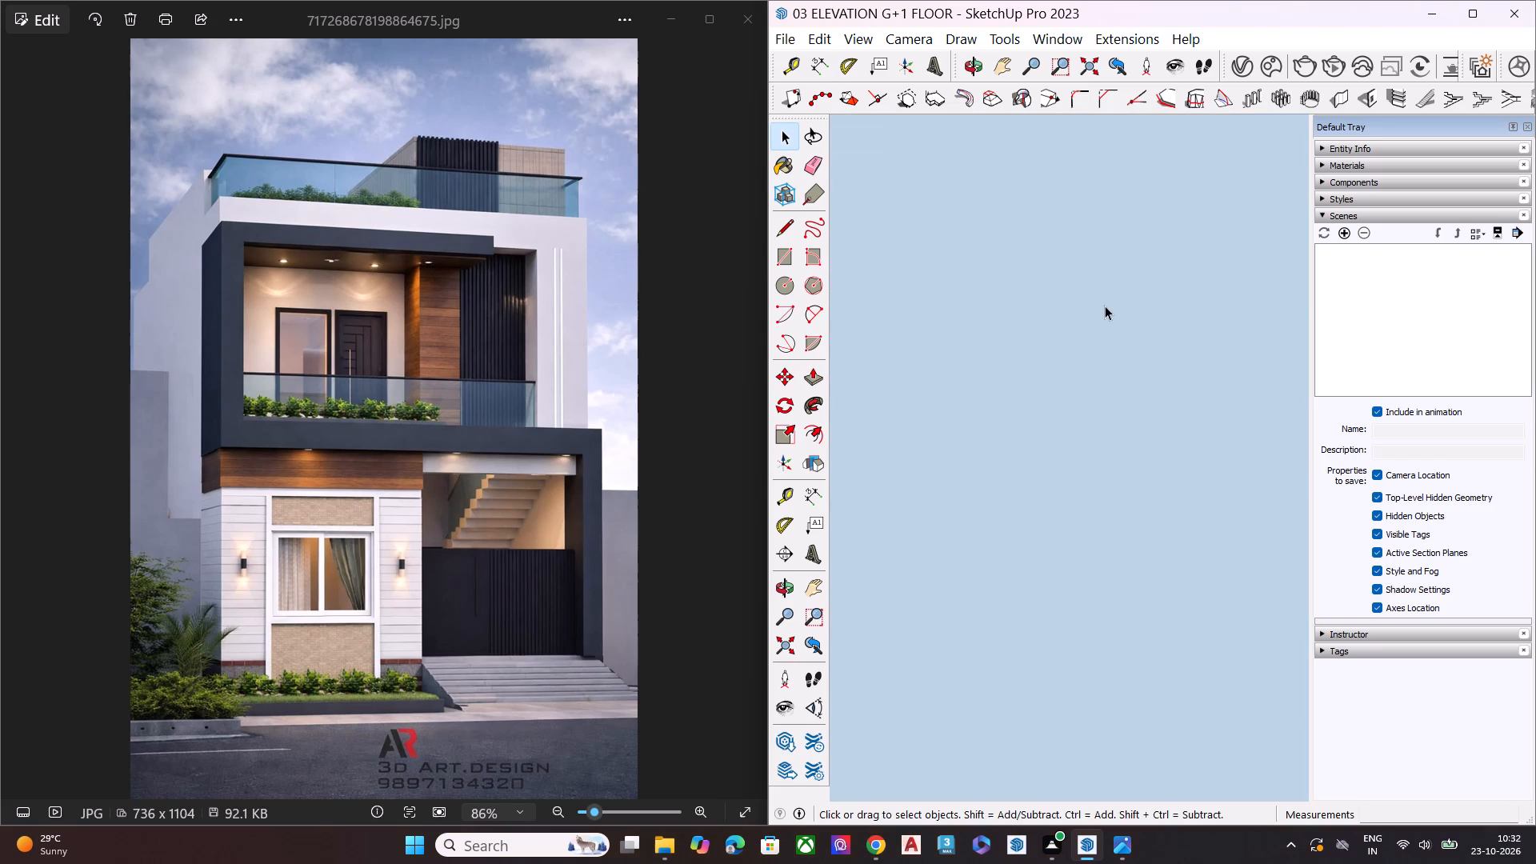
pyautogui.moveTo(1105, 306); pyautogui.dragTo(922, 395, button='middle')
pyautogui.scroll(-11, 1018, 377)
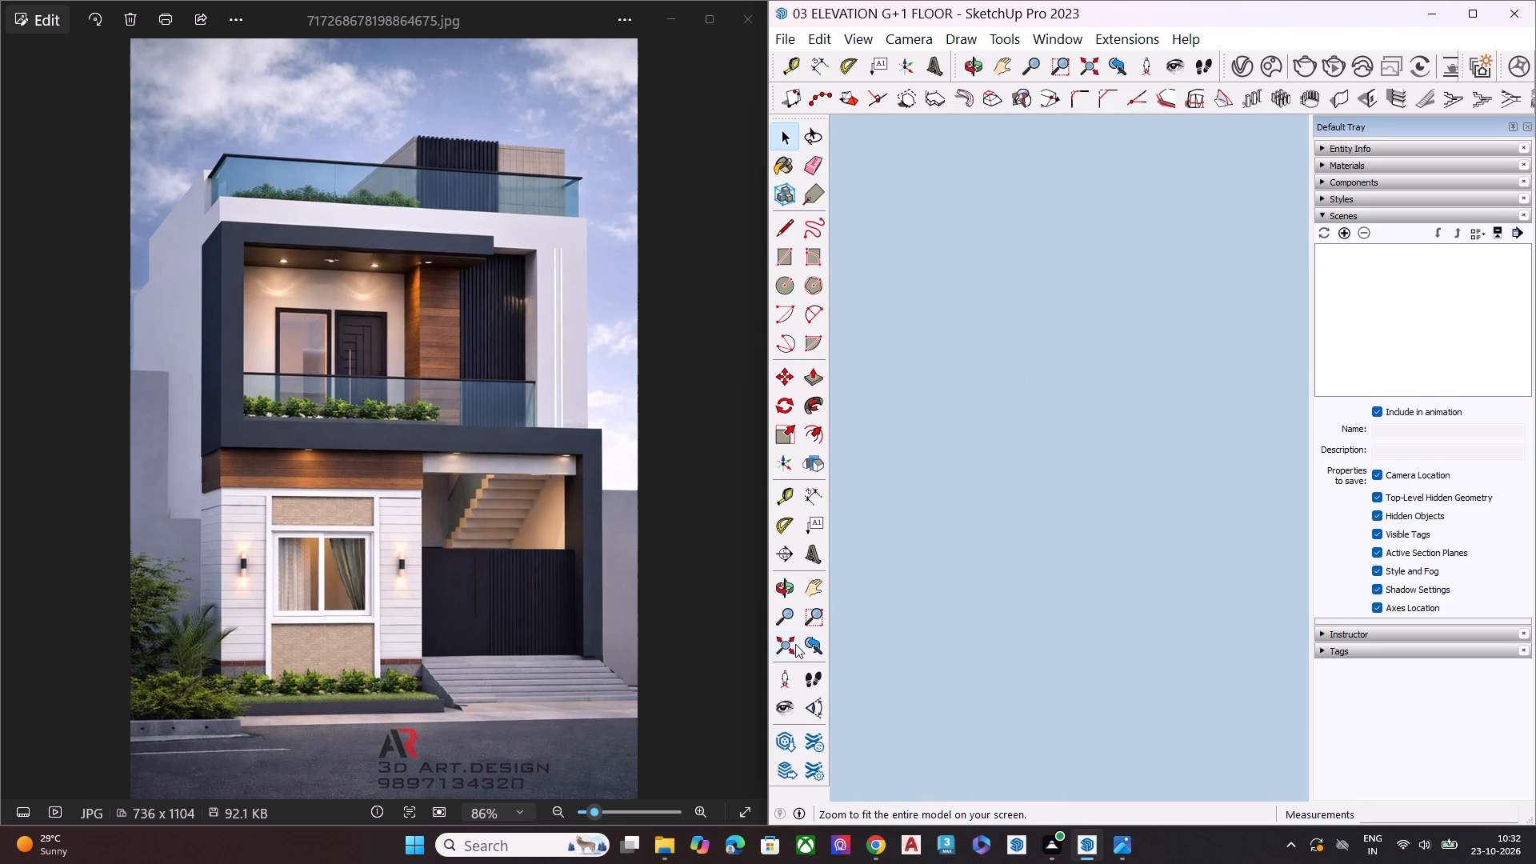
pyautogui.click(788, 646)
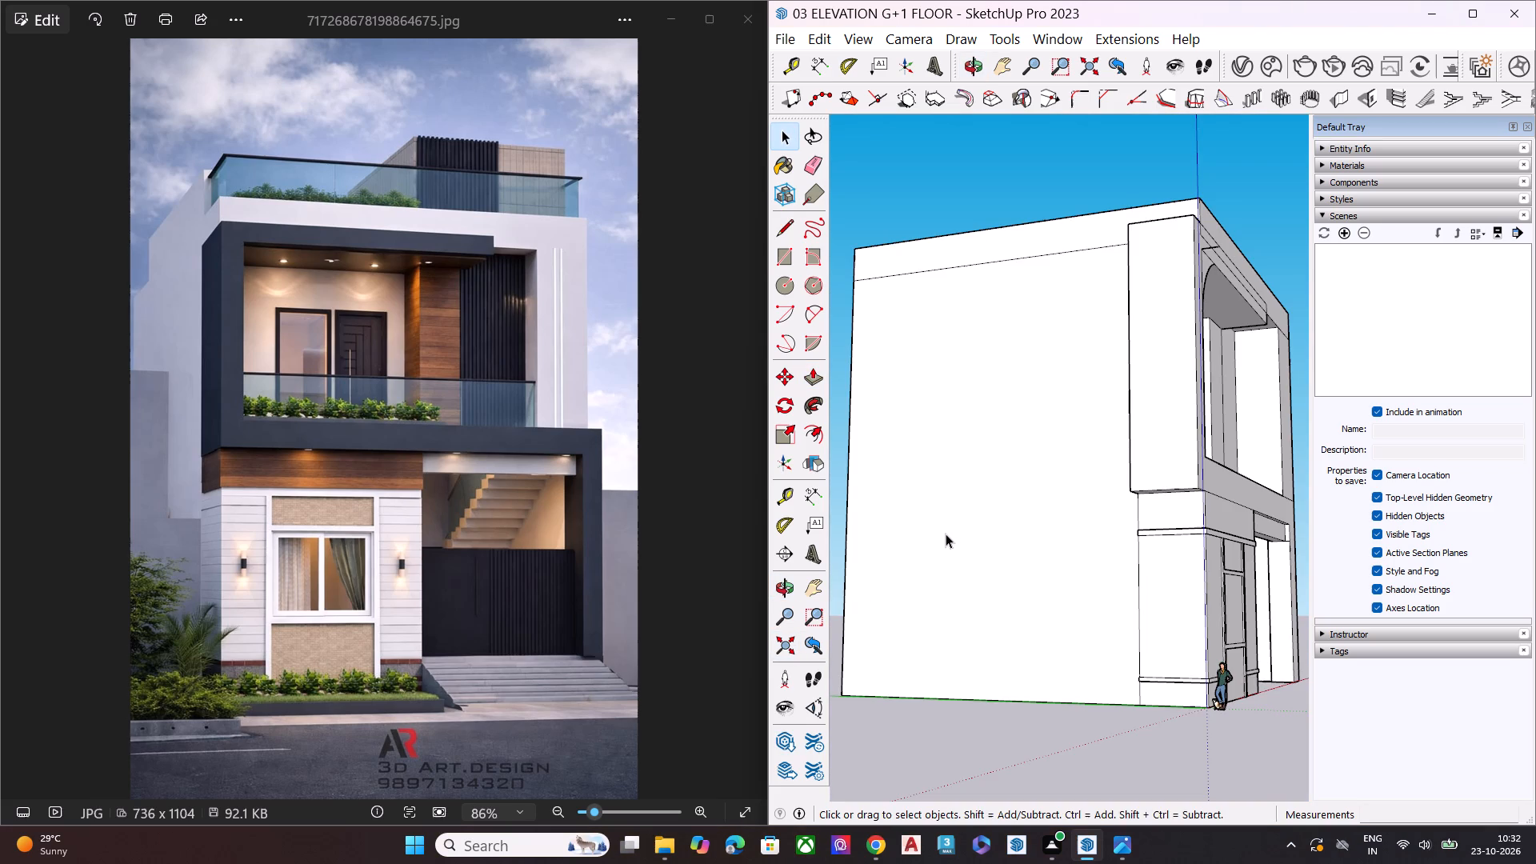
# Recess the front face of the entrance lintel beam about 6 3/16" further behind the slab frame.
pyautogui.scroll(-7, 1002, 536)
pyautogui.scroll(1, 1055, 634)
pyautogui.scroll(-1, 1066, 610)
pyautogui.moveTo(1173, 550); pyautogui.dragTo(1194, 639, button='middle')
pyautogui.scroll(10, 1194, 627)
pyautogui.moveTo(1152, 526); pyautogui.dragTo(1118, 440, button='middle')
pyautogui.scroll(8, 1121, 438)
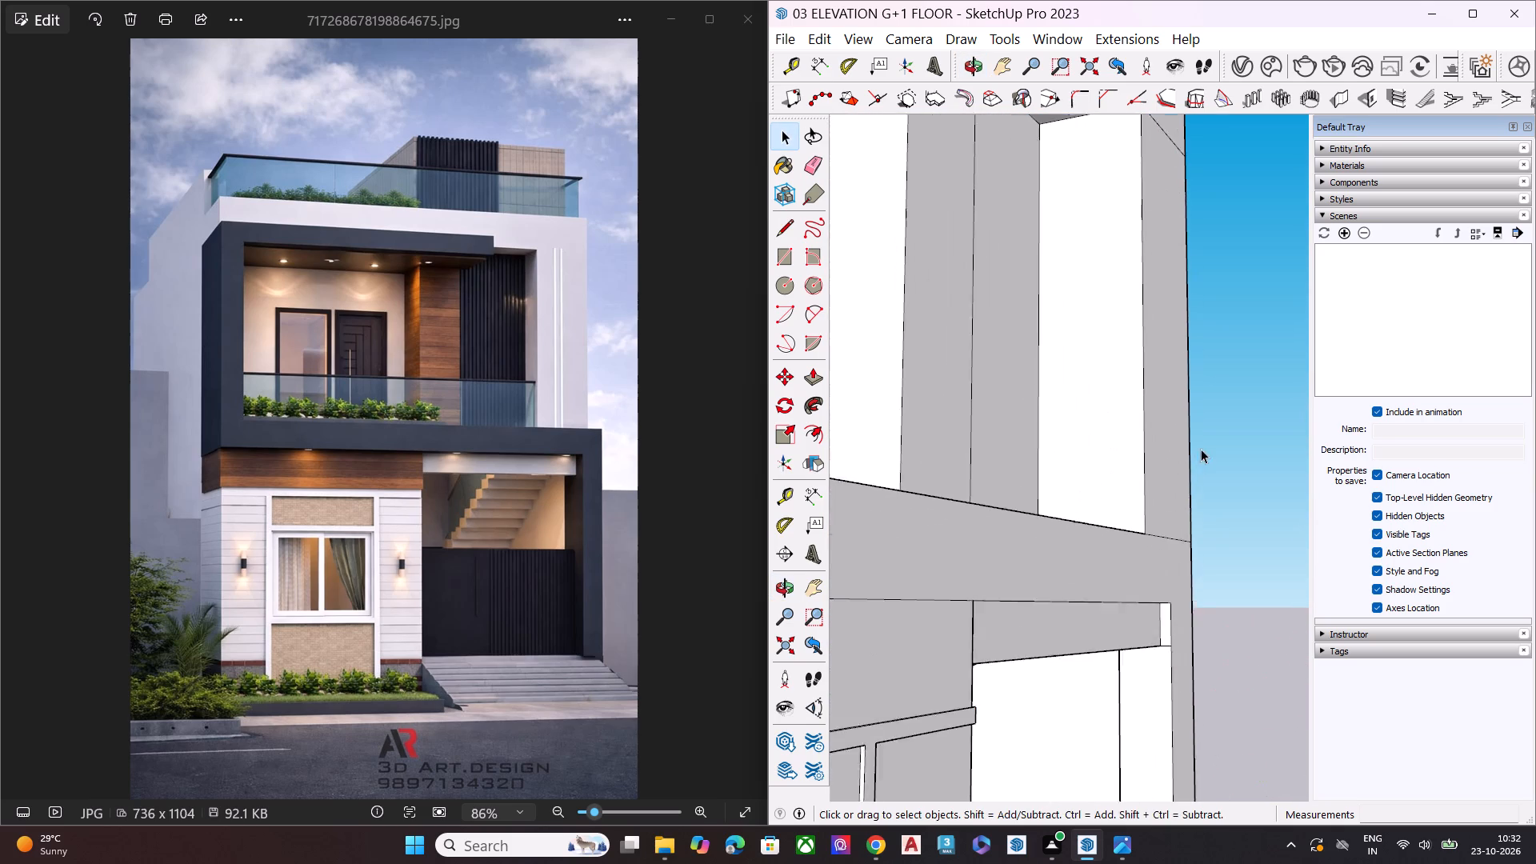
pyautogui.scroll(2, 1201, 449)
pyautogui.moveTo(1053, 578); pyautogui.dragTo(880, 545, button='middle')
pyautogui.scroll(-9, 1209, 458)
pyautogui.moveTo(1259, 546); pyautogui.dragTo(694, 605, button='middle')
pyautogui.scroll(8, 1209, 541)
pyautogui.moveTo(1107, 550); pyautogui.dragTo(944, 366, button='middle')
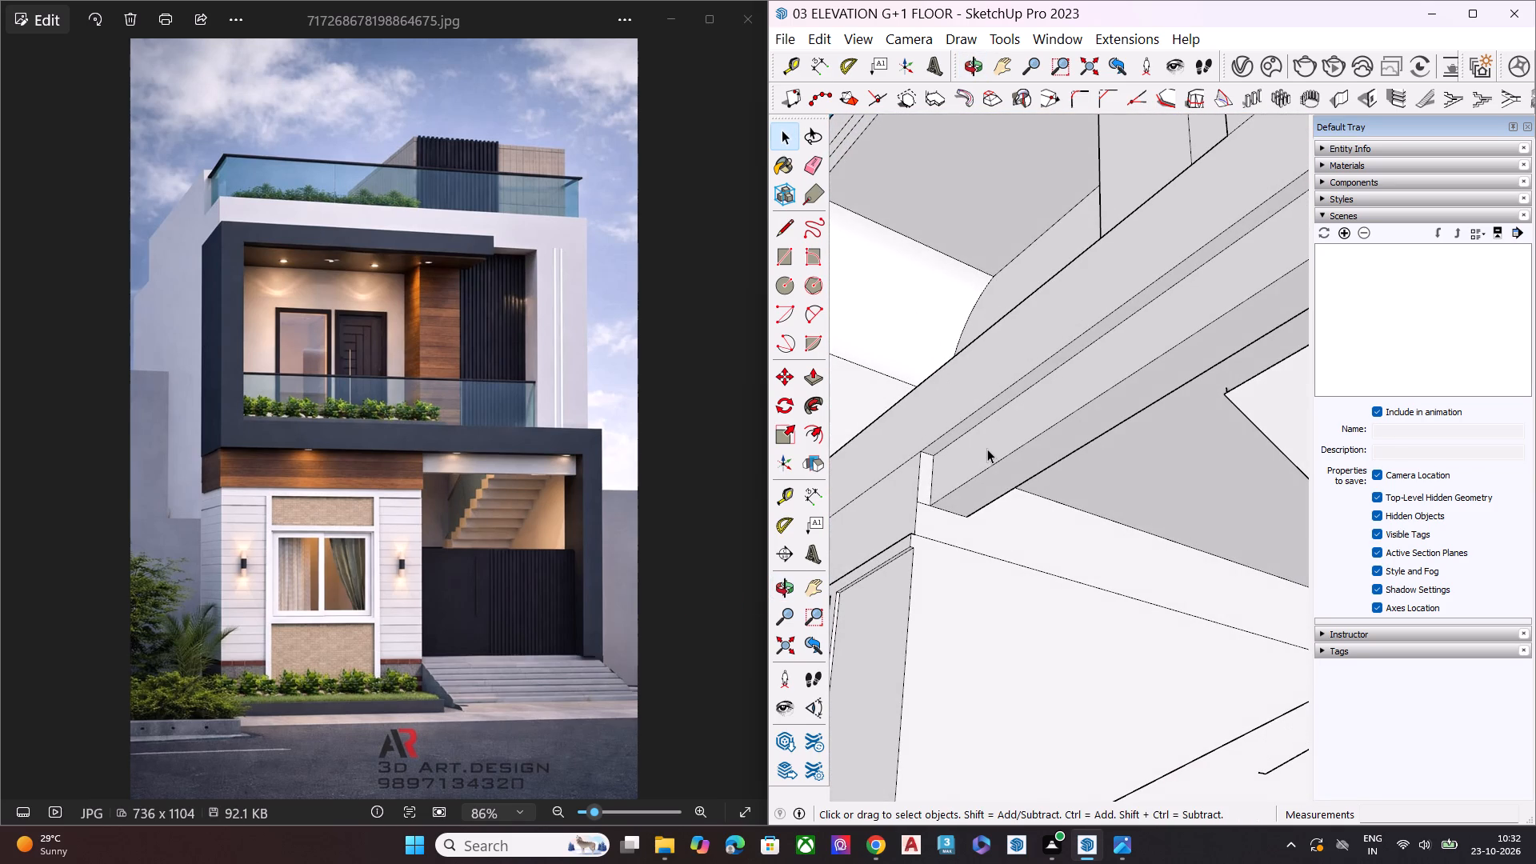
pyautogui.click(987, 443)
pyautogui.press('p')
pyautogui.click(987, 443)
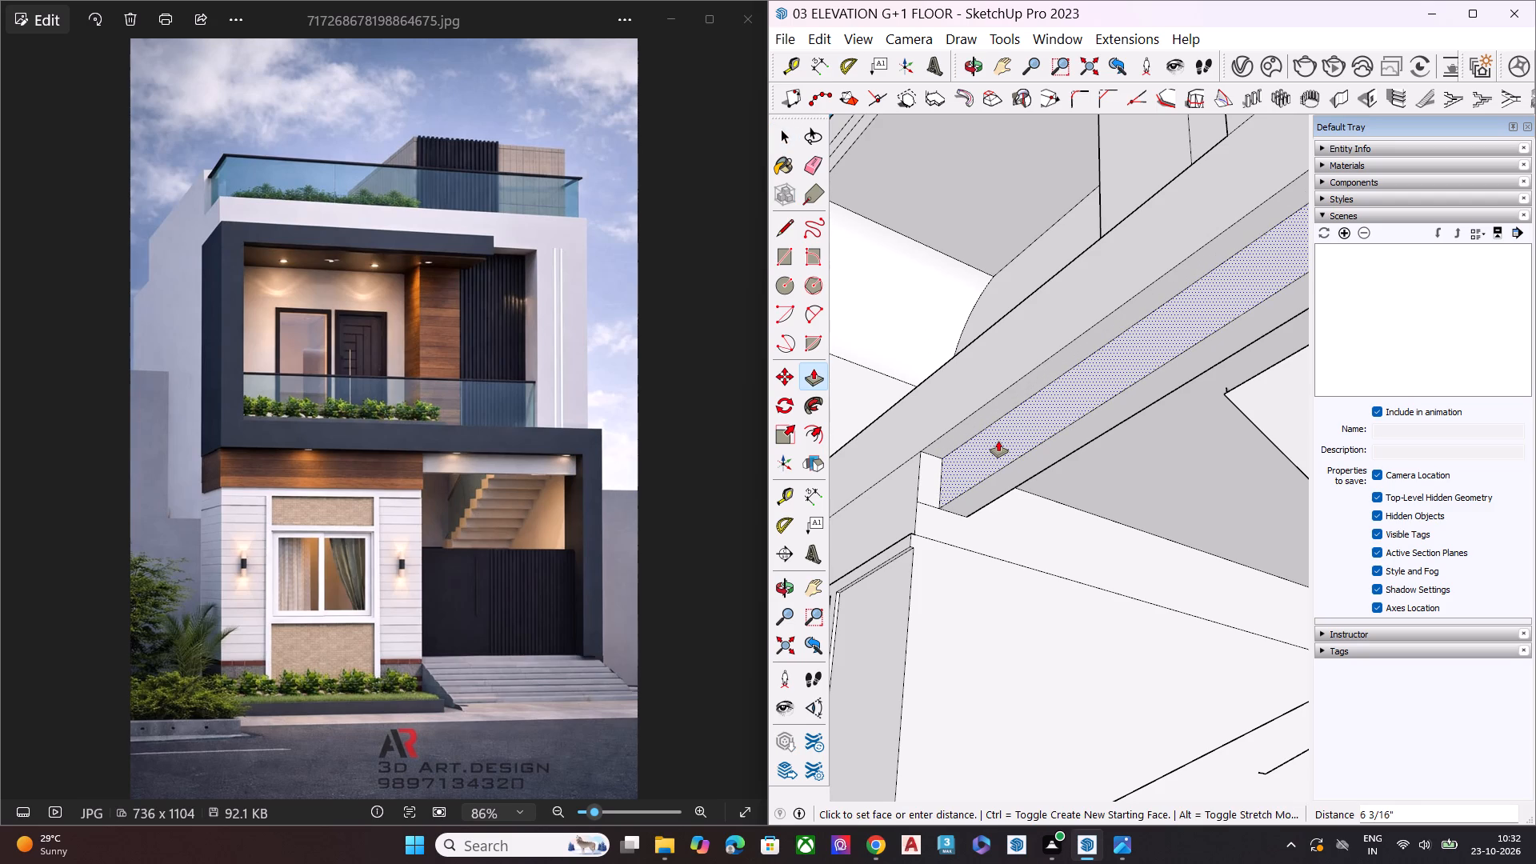
pyautogui.click(998, 441)
pyautogui.press('space')
# Examine the recessed lintel, the open stair area and the whole front elevation from several angles.
pyautogui.scroll(8, 1041, 462)
pyautogui.scroll(-1, 1026, 456)
pyautogui.scroll(3, 1026, 457)
pyautogui.scroll(-1, 1025, 459)
pyautogui.scroll(1, 1030, 486)
pyautogui.moveTo(1027, 484); pyautogui.dragTo(858, 439, button='middle')
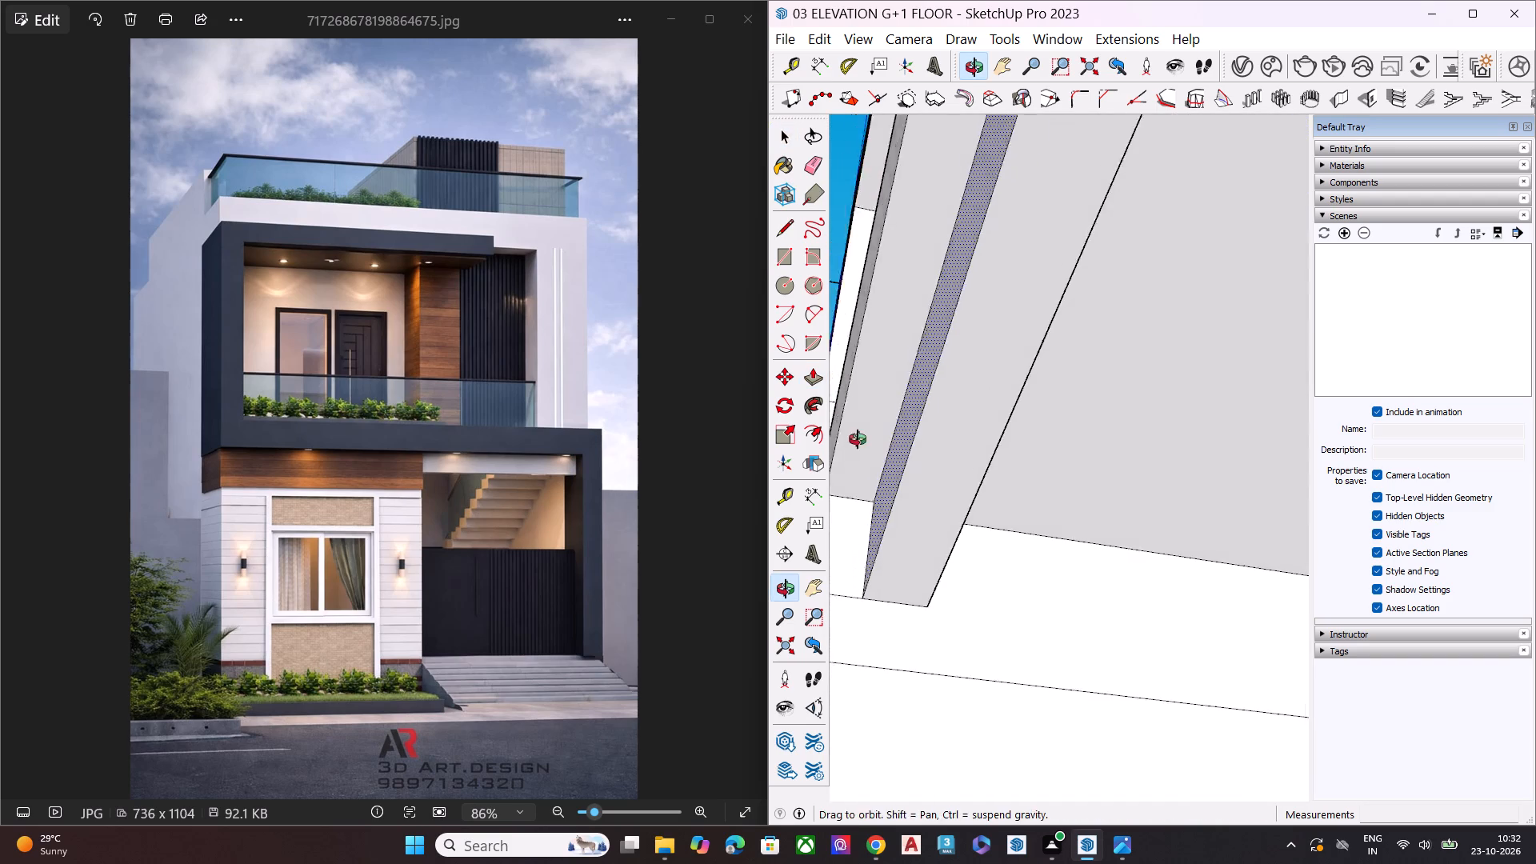
pyautogui.moveTo(858, 439); pyautogui.dragTo(854, 440, button='middle')
pyautogui.moveTo(952, 431); pyautogui.dragTo(767, 518, button='middle')
pyautogui.scroll(1, 917, 472)
pyautogui.moveTo(930, 462); pyautogui.dragTo(978, 431, button='middle')
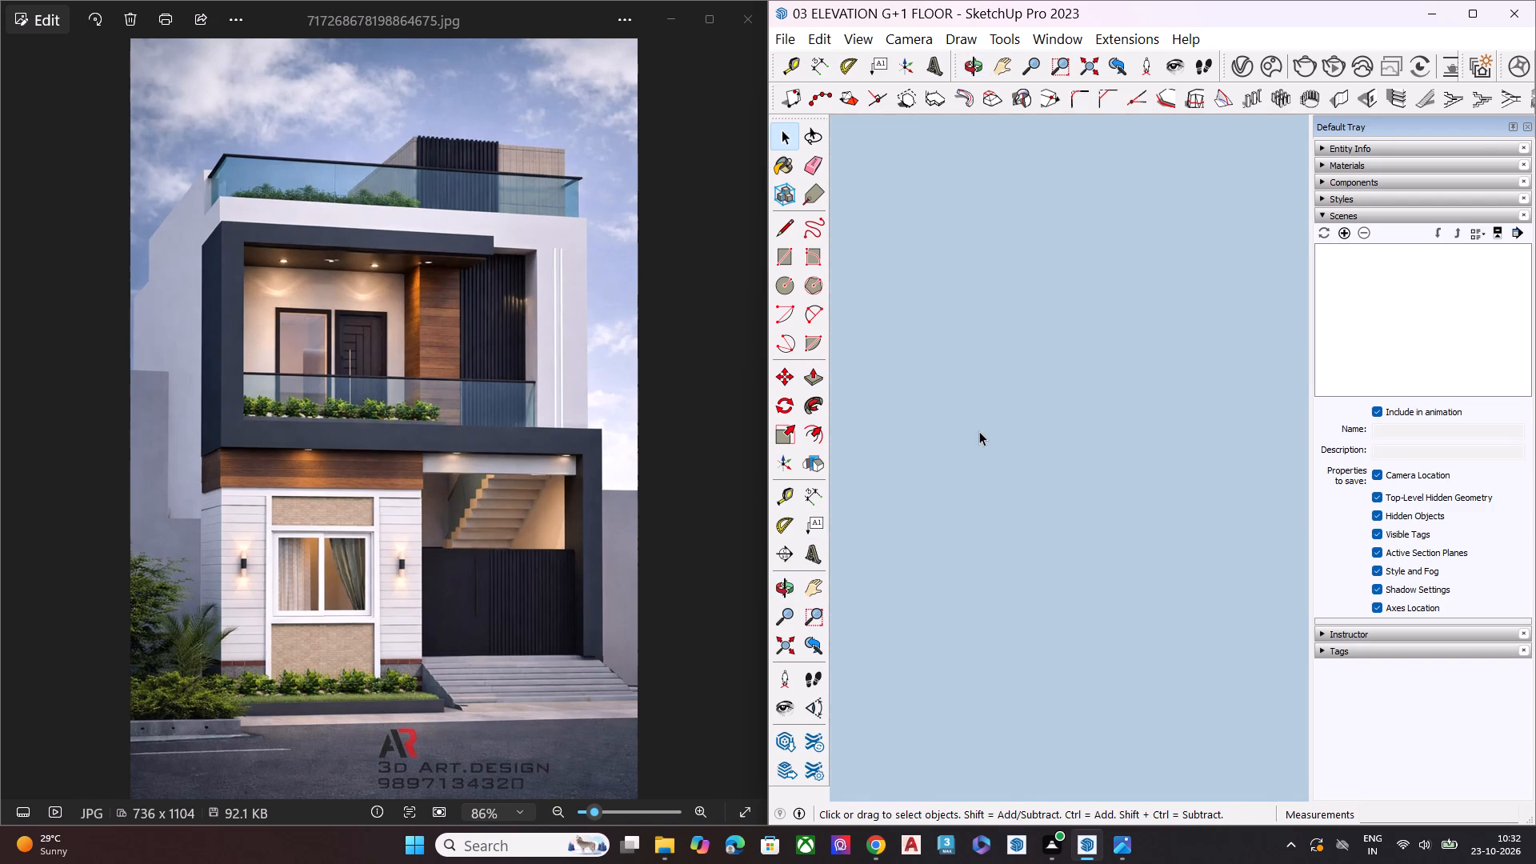
pyautogui.press('space')
pyautogui.scroll(-1, 982, 461)
pyautogui.scroll(3, 987, 469)
pyautogui.scroll(-5, 989, 472)
pyautogui.click(784, 649)
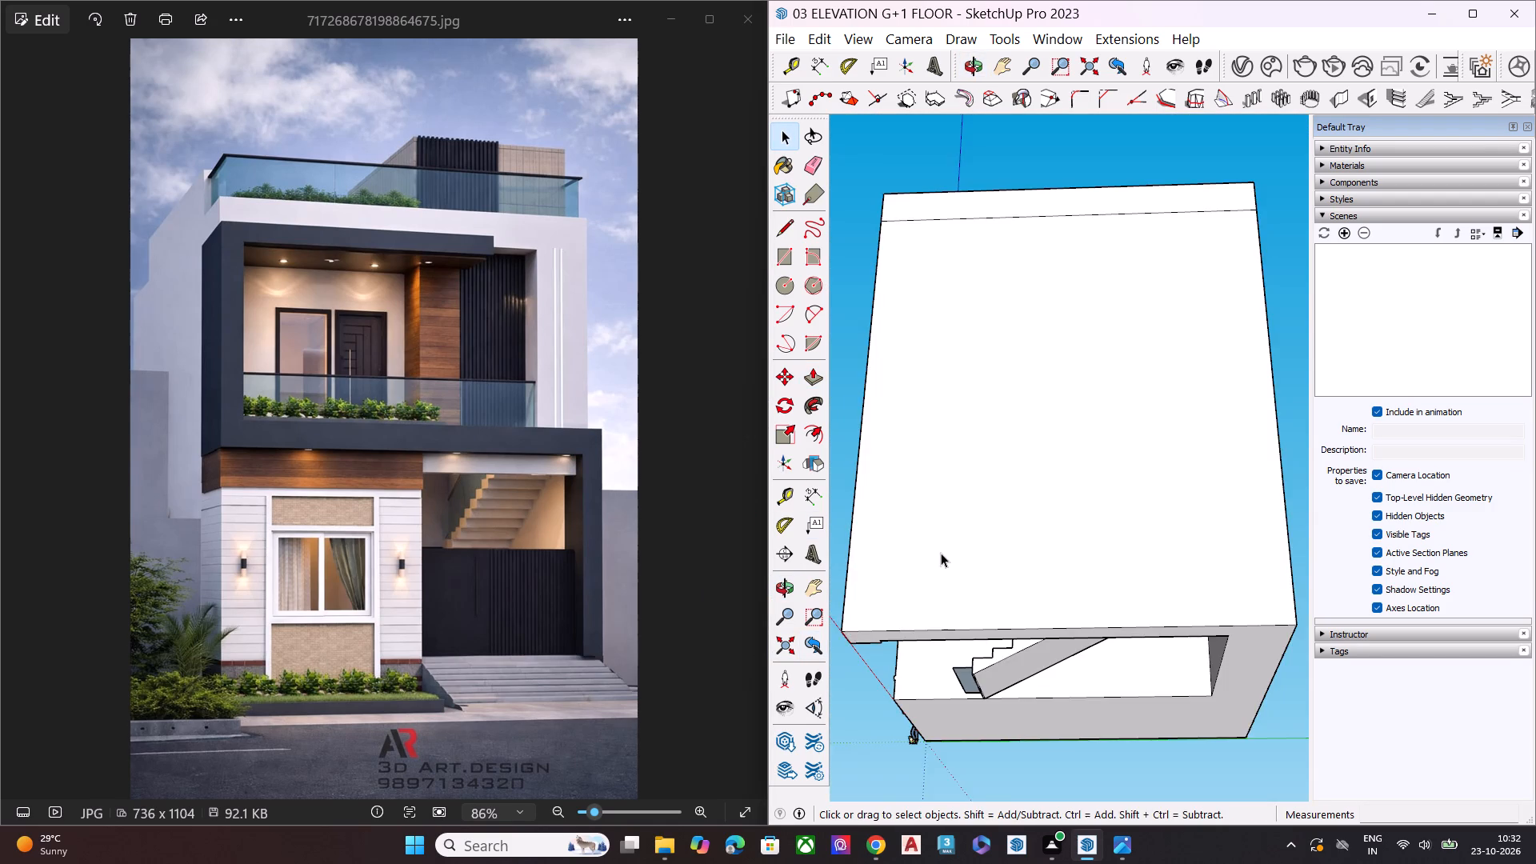
pyautogui.scroll(-6, 941, 553)
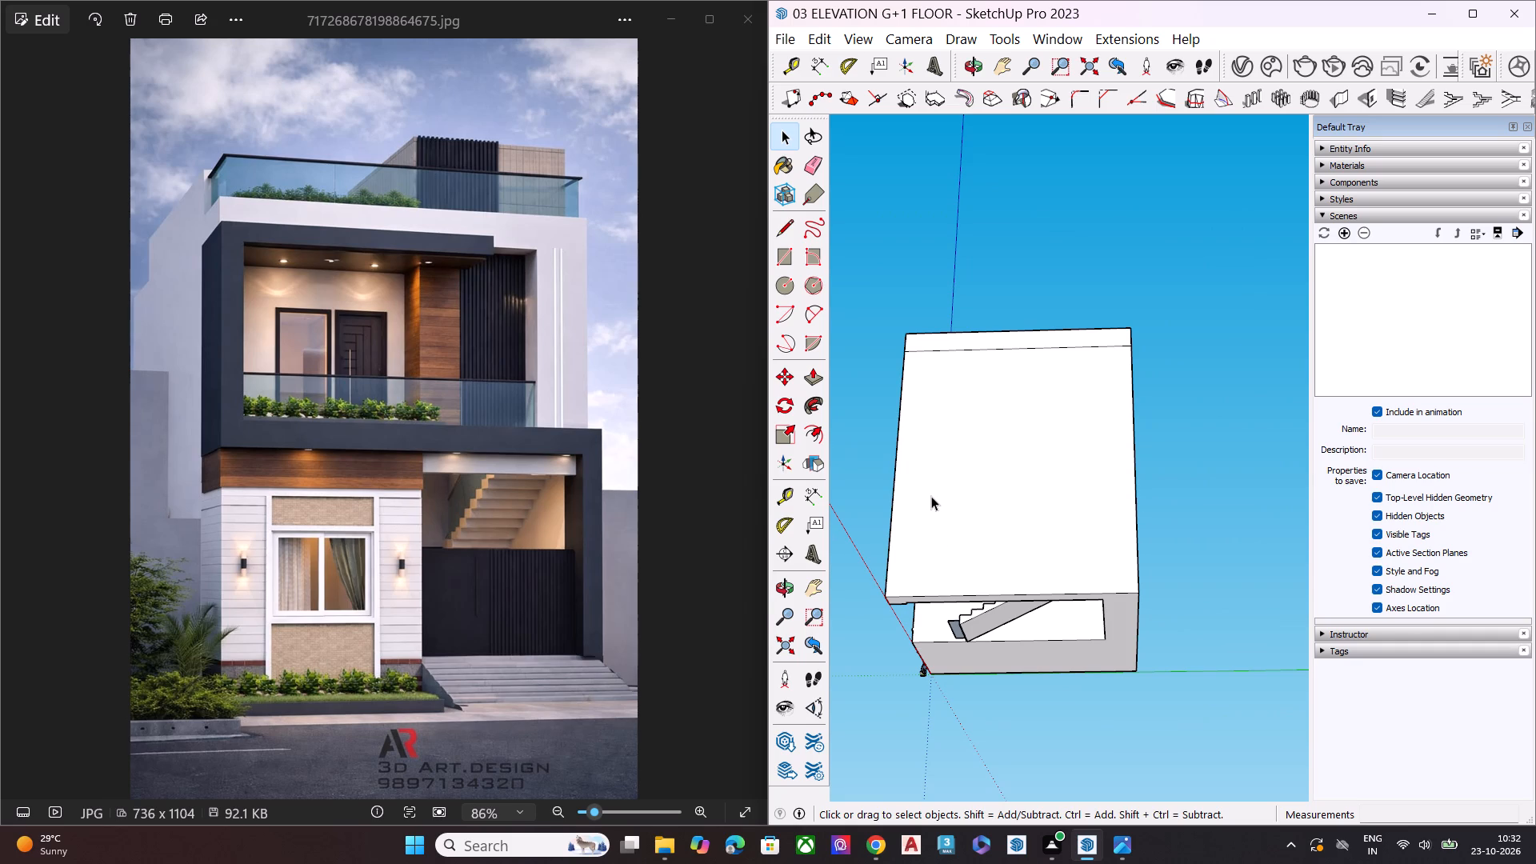
pyautogui.click(778, 654)
pyautogui.moveTo(998, 503); pyautogui.dragTo(1386, 670, button='middle')
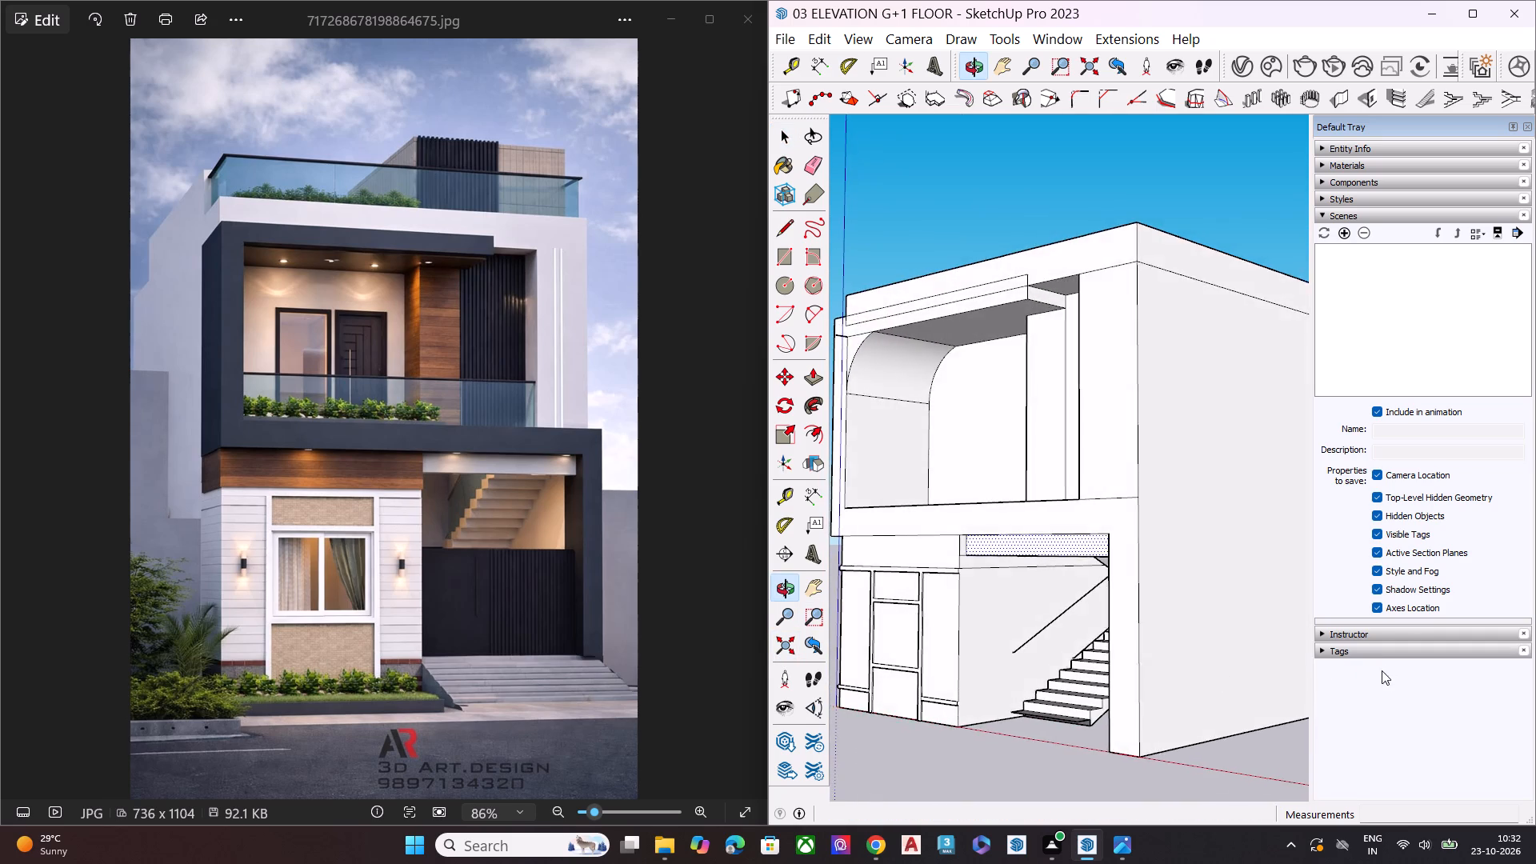
pyautogui.moveTo(1033, 622); pyautogui.dragTo(1042, 517, button='middle')
pyautogui.scroll(7, 1007, 526)
pyautogui.press('space')
pyautogui.scroll(-5, 1004, 494)
pyautogui.scroll(3, 998, 495)
pyautogui.scroll(-3, 998, 495)
pyautogui.click(945, 187)
pyautogui.scroll(-1, 984, 442)
pyautogui.moveTo(1032, 542); pyautogui.dragTo(1389, 217, button='middle')
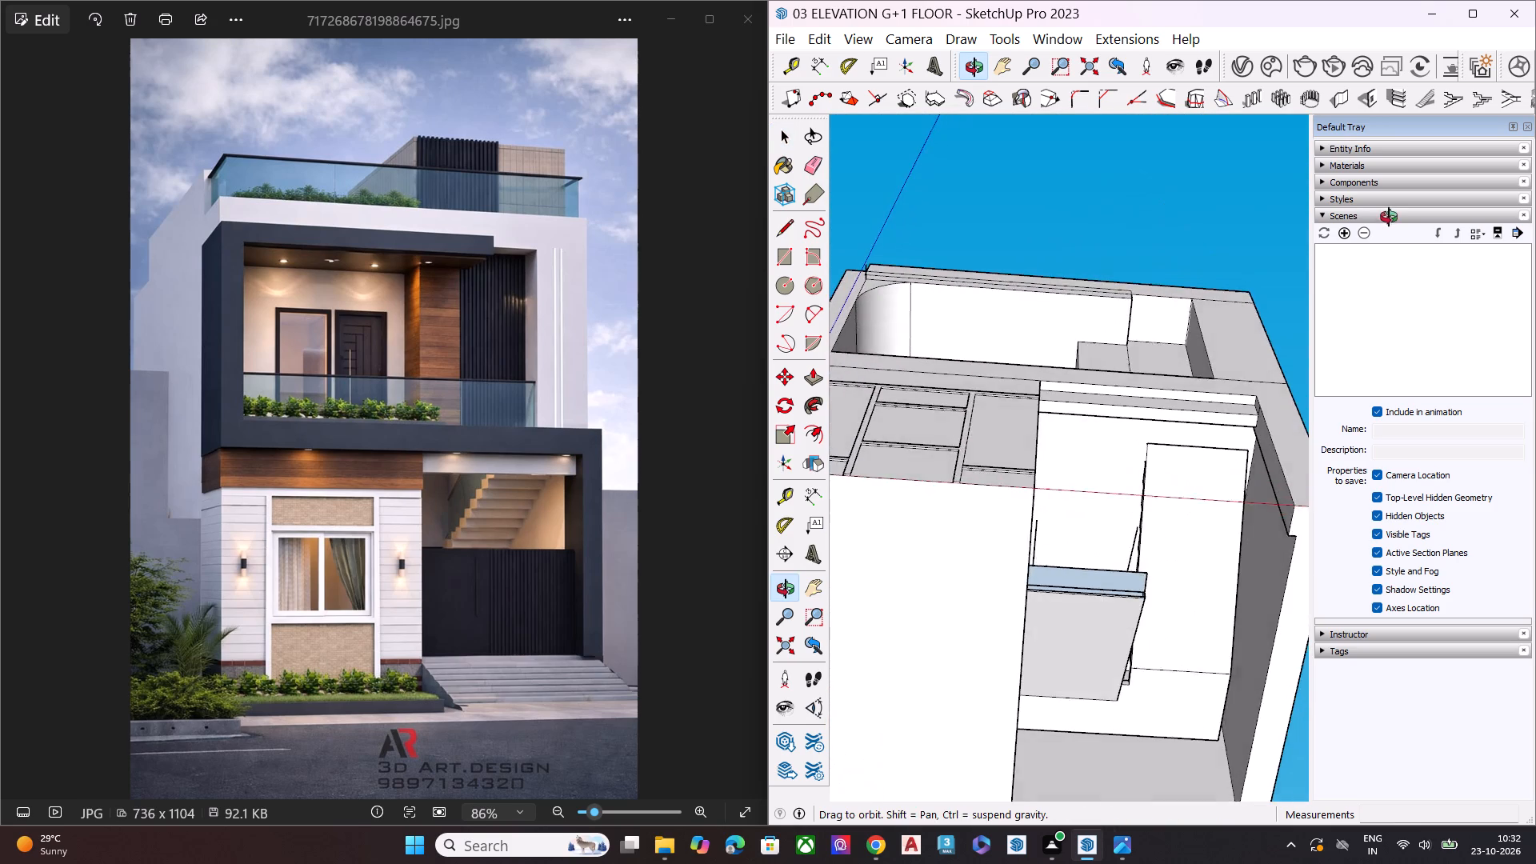
pyautogui.moveTo(1389, 217); pyautogui.dragTo(1391, 220, button='middle')
pyautogui.moveTo(1178, 437); pyautogui.dragTo(1350, 641, button='middle')
pyautogui.scroll(7, 1176, 456)
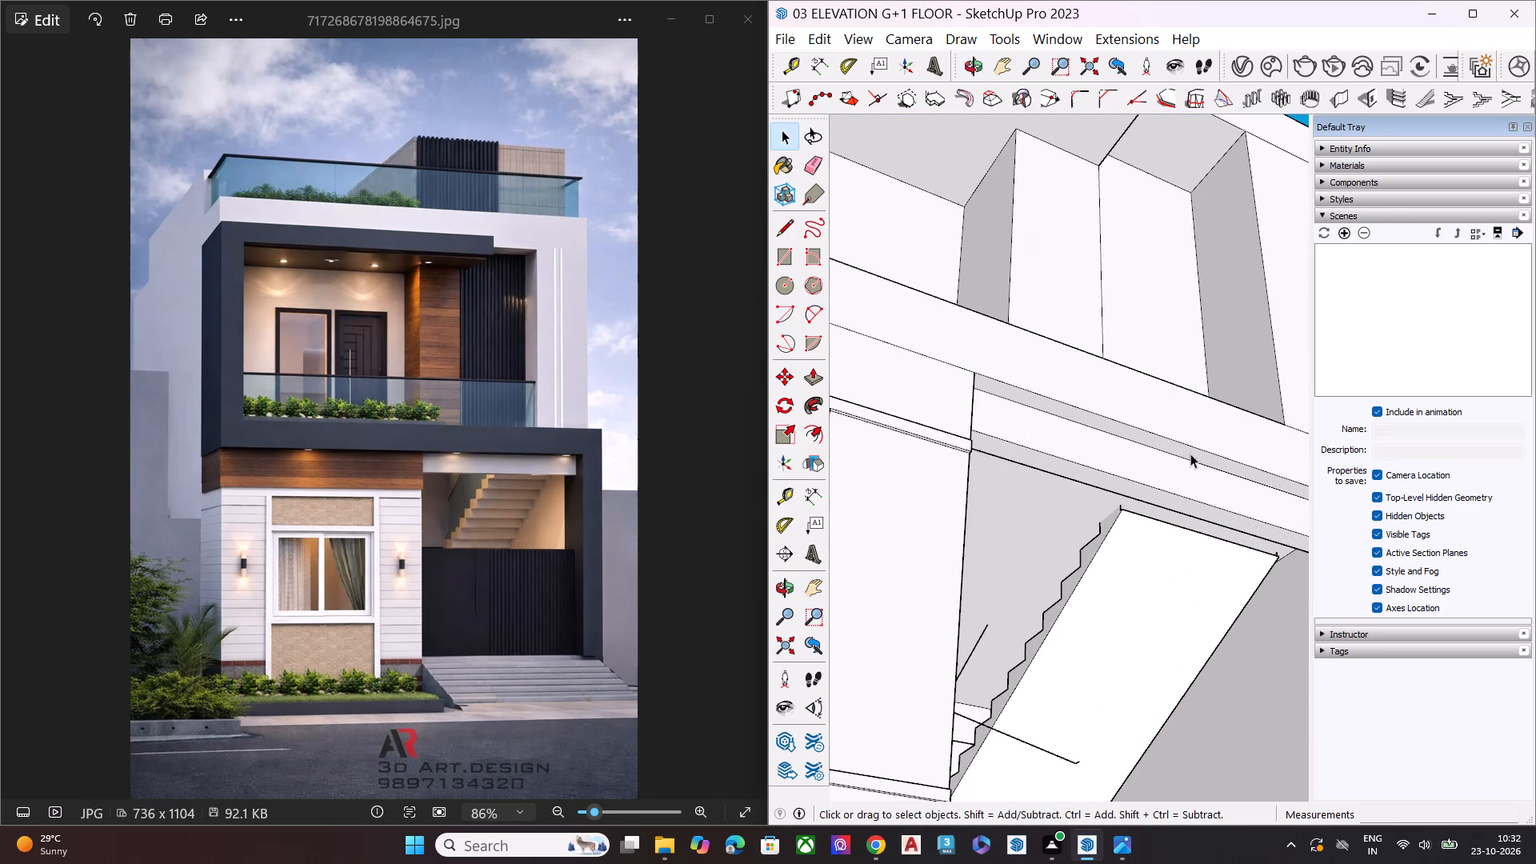
# Erase the leftover short edge where the recessed entrance lintel meets the outer pillar.
pyautogui.scroll(-8, 1007, 393)
pyautogui.moveTo(1049, 467); pyautogui.dragTo(1116, 594, button='middle')
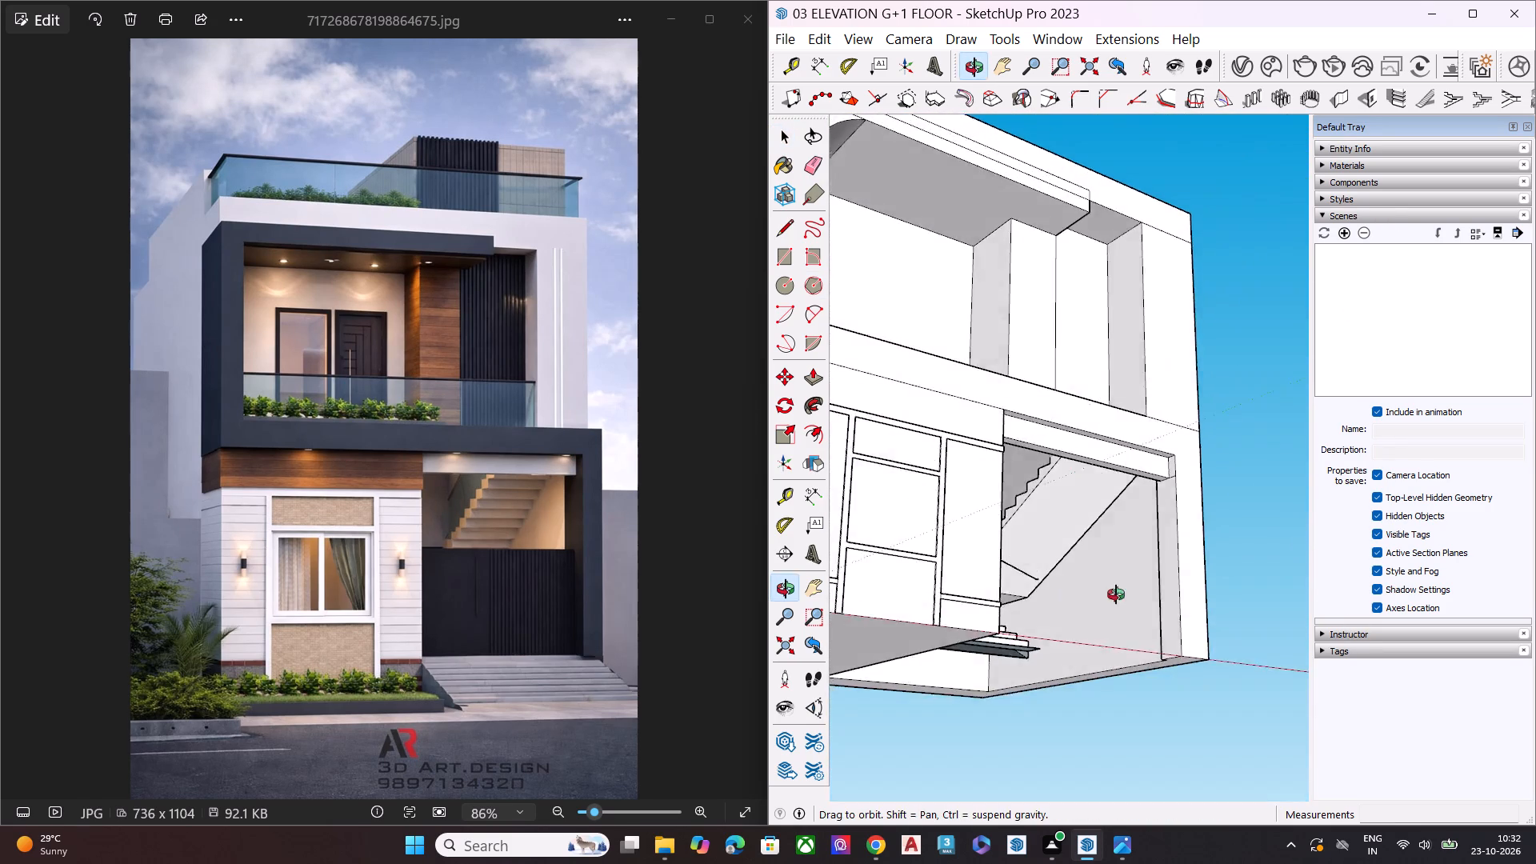
pyautogui.moveTo(1116, 594); pyautogui.dragTo(1183, 517, button='middle')
pyautogui.scroll(1, 1192, 503)
pyautogui.scroll(-1, 1197, 491)
pyautogui.scroll(11, 1193, 484)
pyautogui.press('e')
pyautogui.scroll(3, 1161, 445)
pyautogui.scroll(-1, 1162, 439)
pyautogui.scroll(2, 1162, 439)
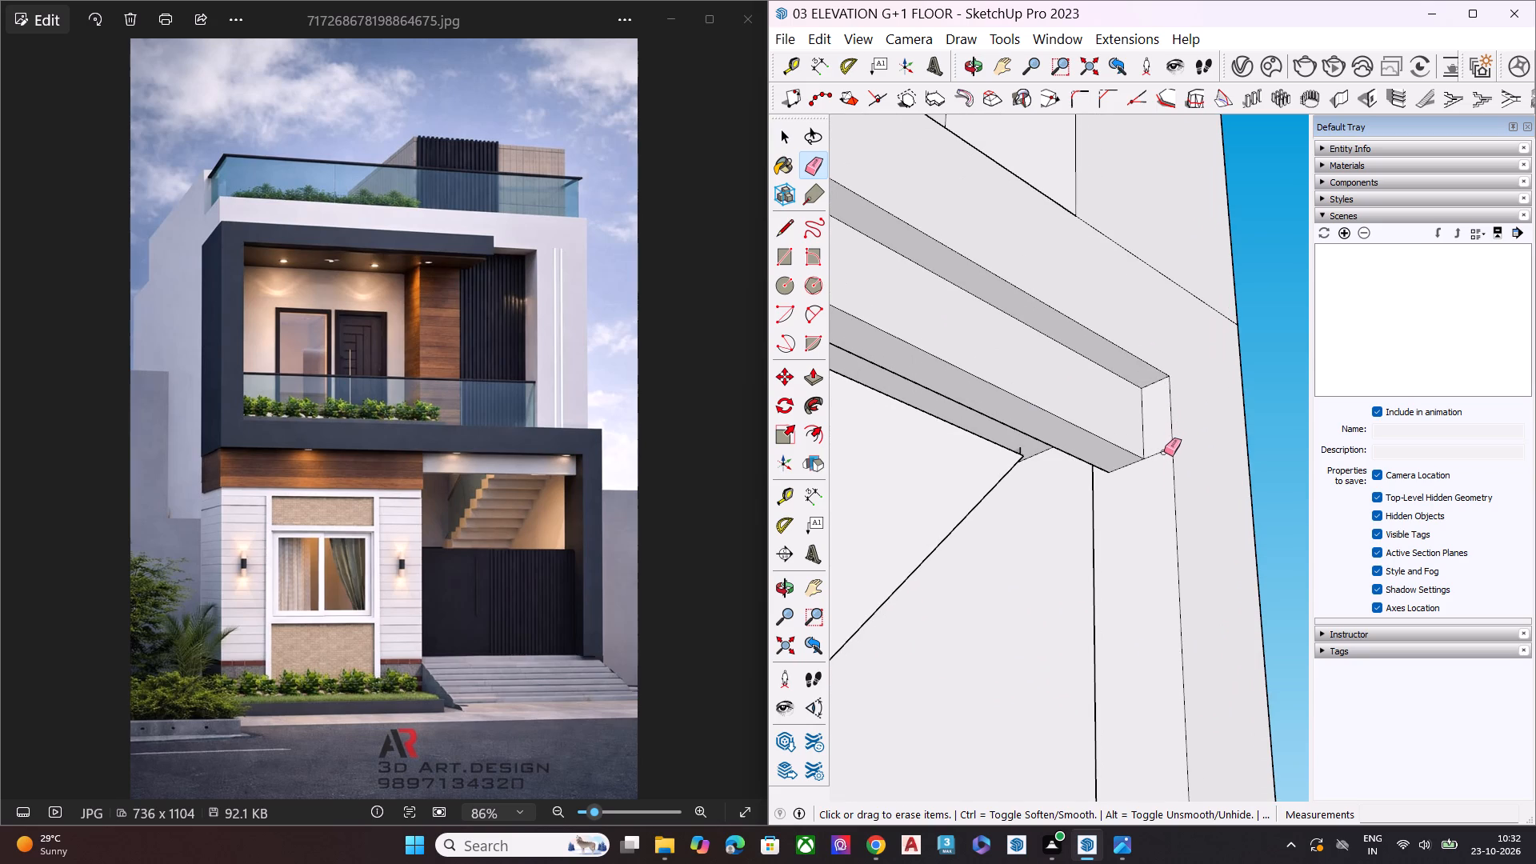
pyautogui.click(1164, 451)
# Erase the leftover short edge at the lintel's other end, where it meets the window wall.
pyautogui.scroll(-4, 1170, 470)
pyautogui.scroll(1, 1174, 477)
pyautogui.scroll(-5, 1174, 478)
pyautogui.scroll(1, 1178, 494)
pyautogui.scroll(-1, 1178, 494)
pyautogui.moveTo(1172, 503); pyautogui.dragTo(1110, 530, button='middle')
pyautogui.scroll(-3, 1107, 530)
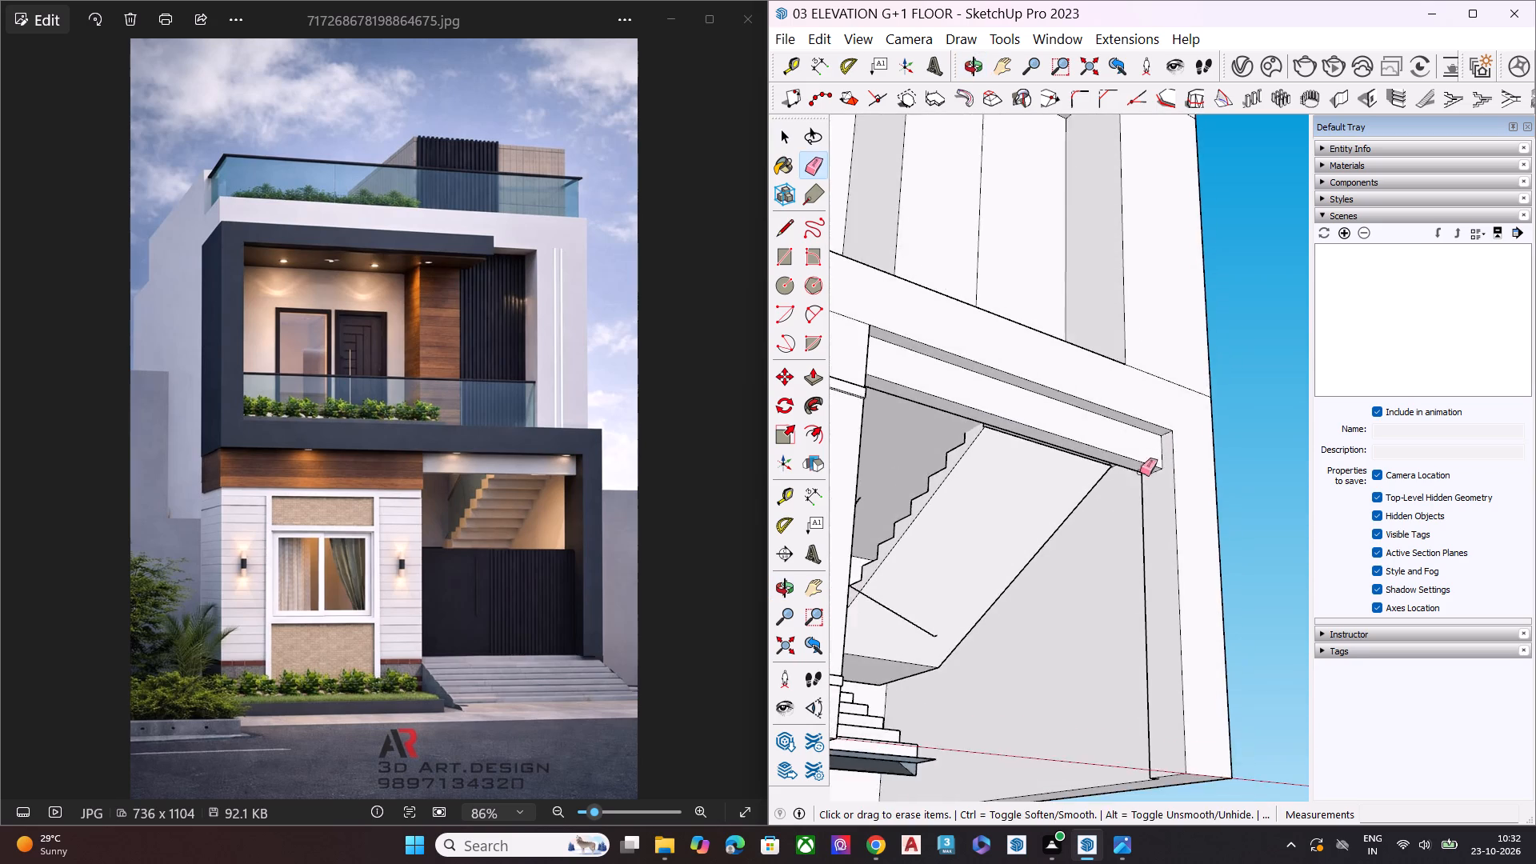
pyautogui.scroll(-2, 1140, 472)
pyautogui.scroll(1, 1153, 482)
pyautogui.scroll(-4, 1154, 483)
pyautogui.moveTo(1158, 504); pyautogui.dragTo(898, 575, button='middle')
pyautogui.moveTo(1166, 471); pyautogui.dragTo(868, 516, button='middle')
pyautogui.scroll(3, 940, 466)
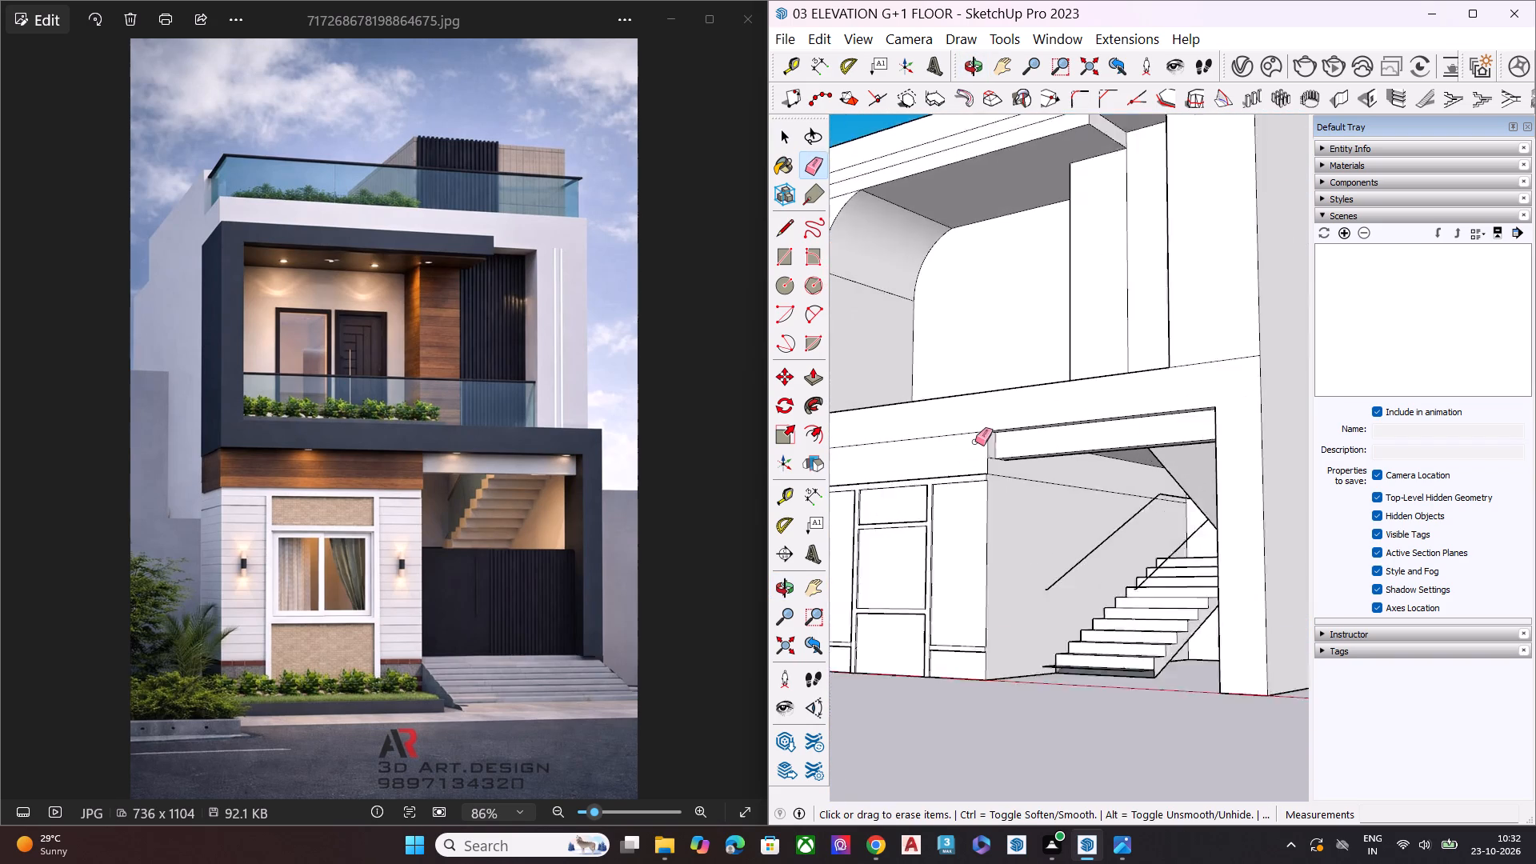
pyautogui.scroll(2, 975, 442)
pyautogui.scroll(-1, 975, 442)
pyautogui.scroll(3, 975, 442)
pyautogui.scroll(-1, 975, 442)
pyautogui.scroll(4, 975, 442)
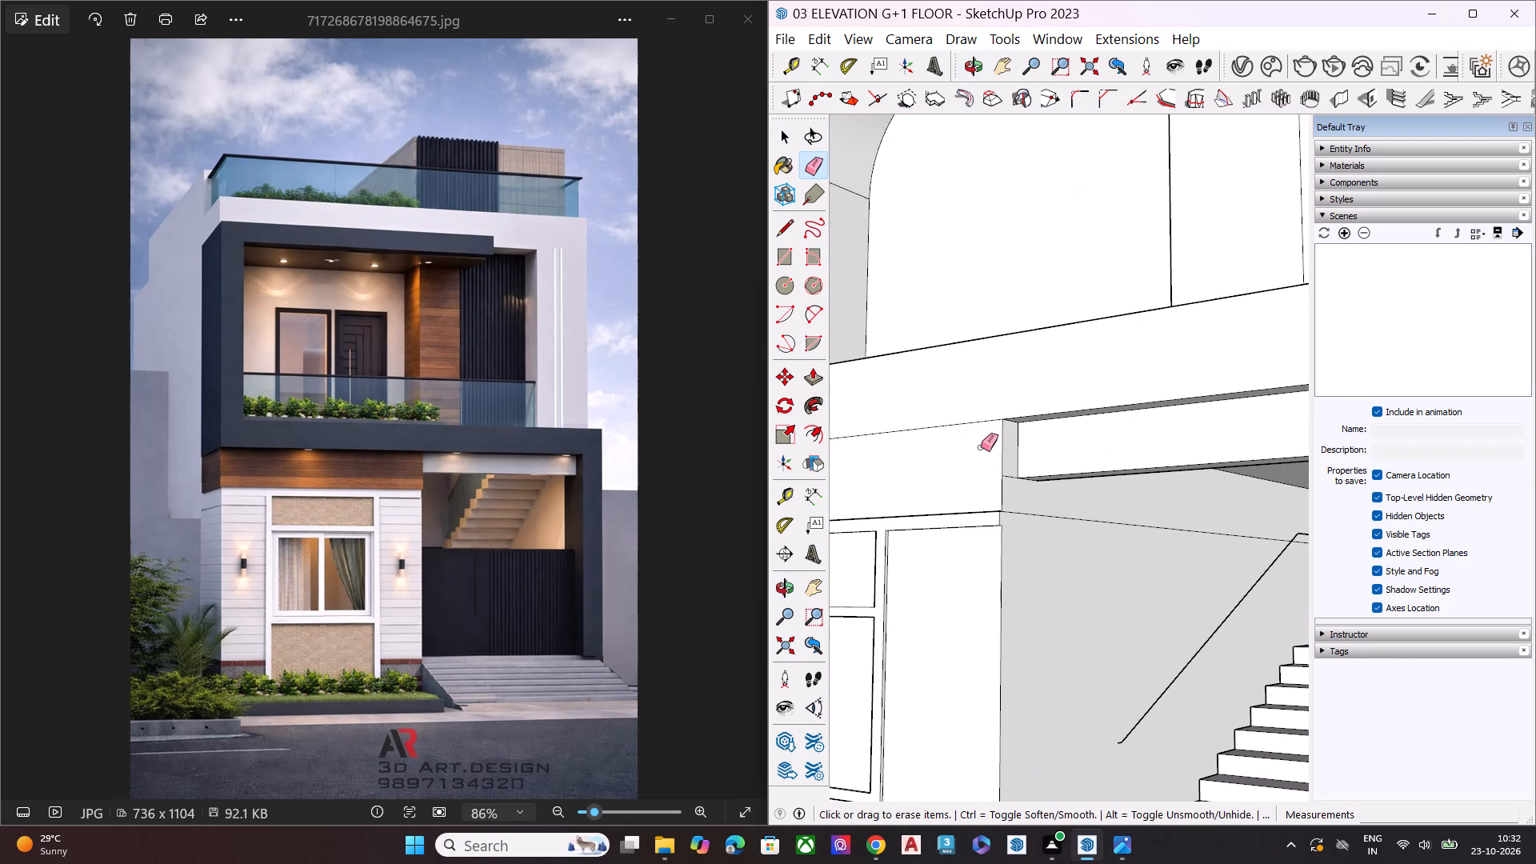
pyautogui.scroll(6, 994, 477)
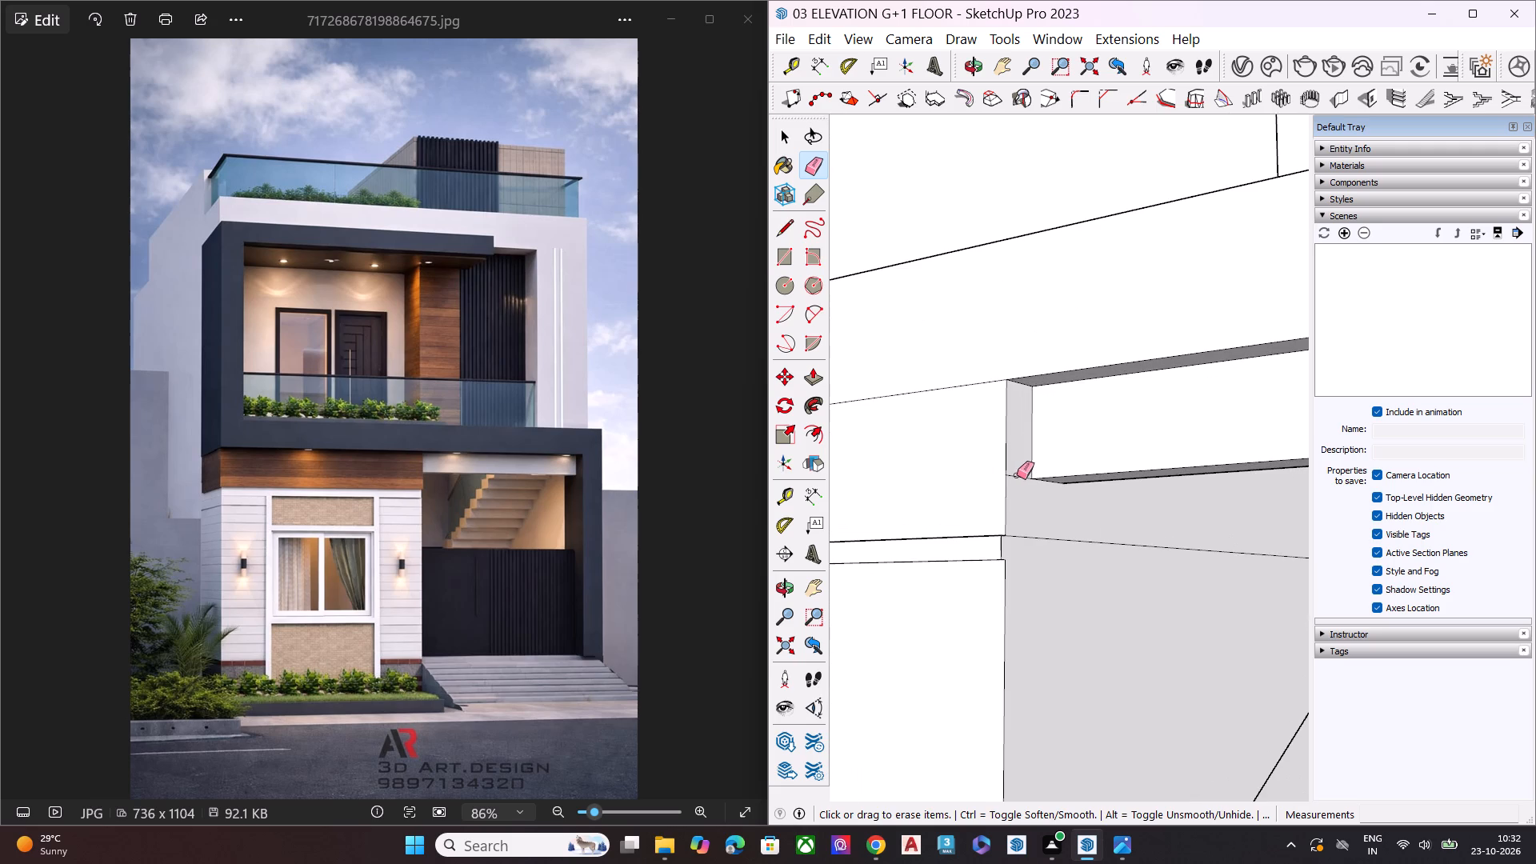
pyautogui.click(1017, 475)
pyautogui.press('space')
# Compare the plain band above the ground-floor window wall with the wood-clad band in the reference photo.
pyautogui.scroll(-4, 1017, 439)
pyautogui.scroll(2, 1017, 438)
pyautogui.scroll(-14, 1017, 438)
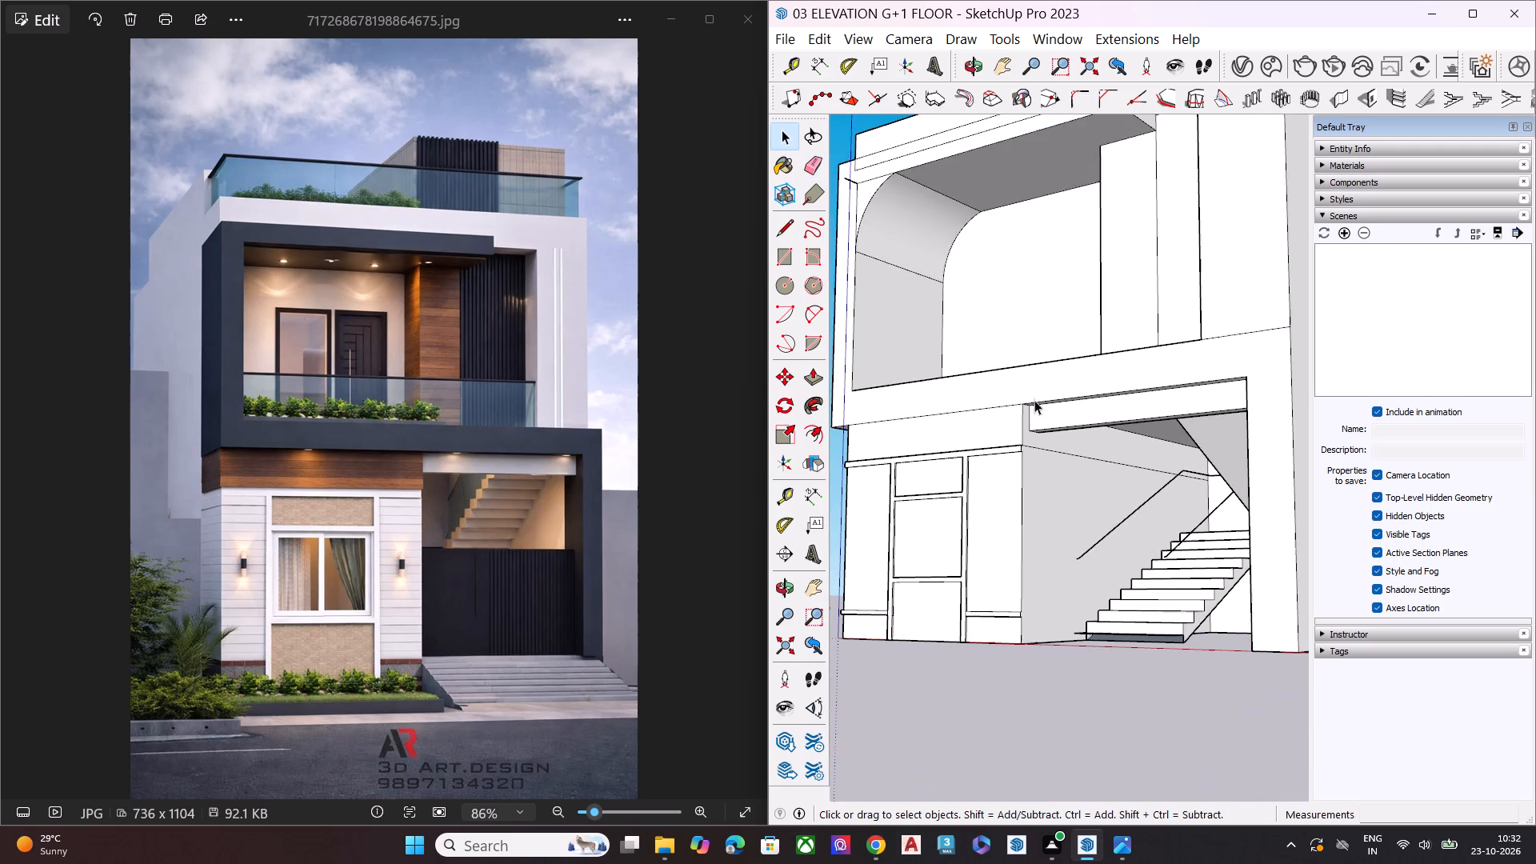
pyautogui.moveTo(1062, 502); pyautogui.dragTo(946, 544, button='middle')
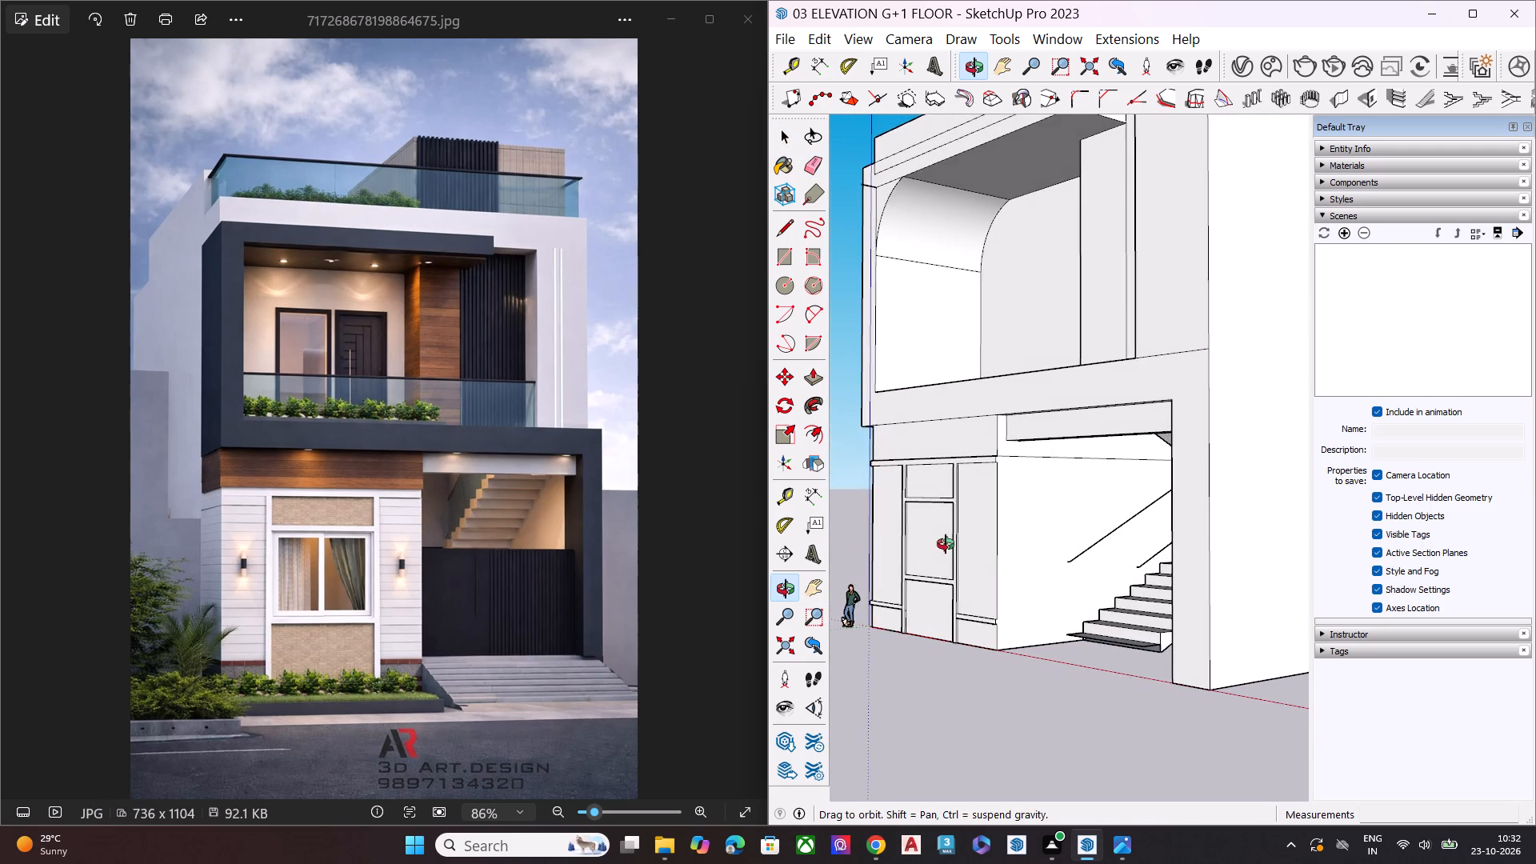
pyautogui.moveTo(946, 544); pyautogui.dragTo(982, 499, button='middle')
pyautogui.scroll(3, 997, 441)
pyautogui.scroll(-1, 1000, 417)
pyautogui.scroll(6, 1001, 415)
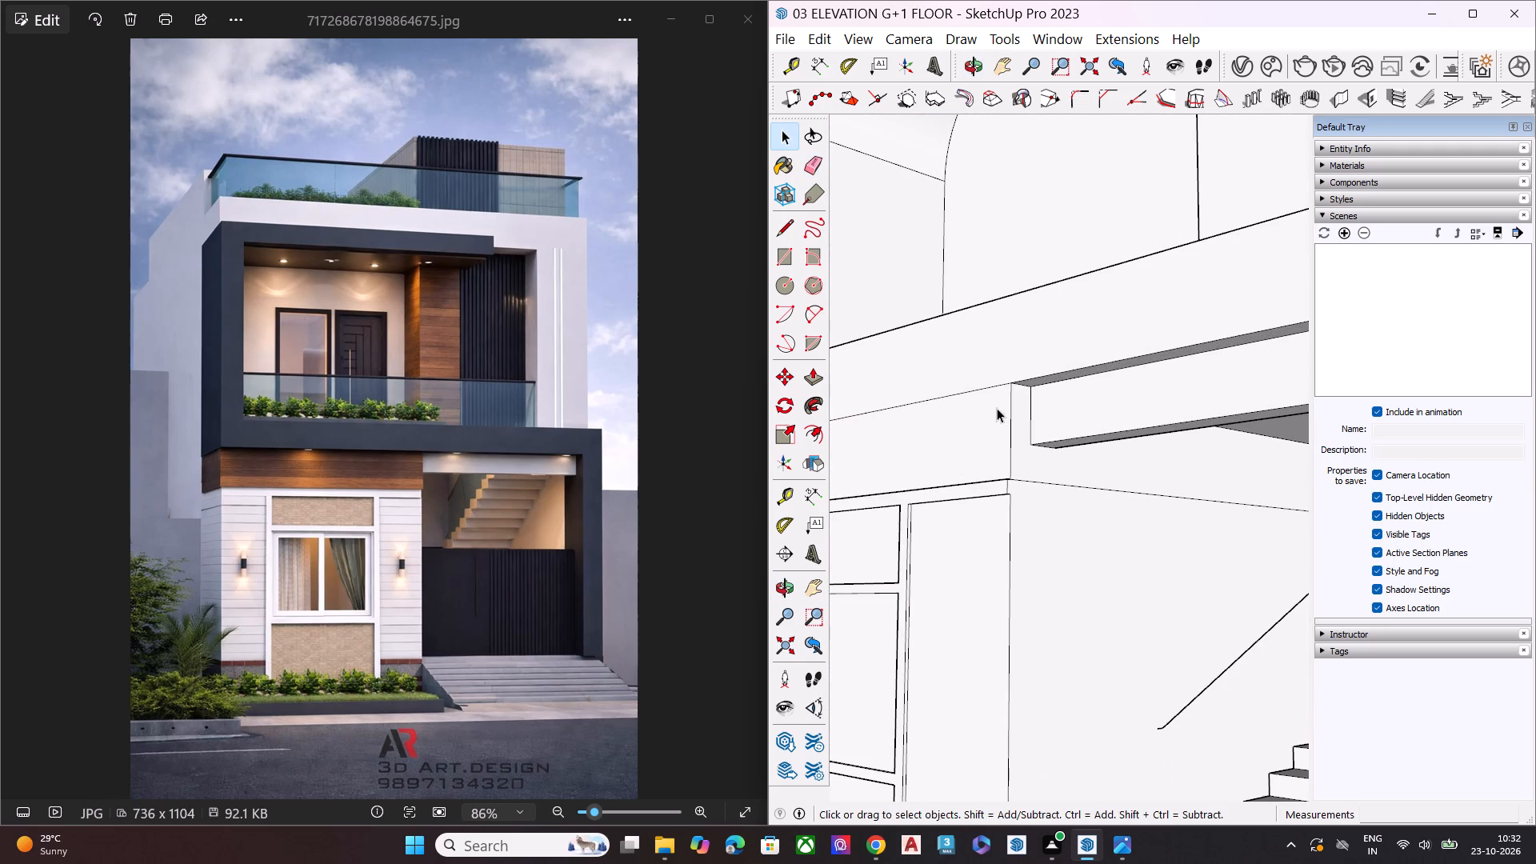
pyautogui.scroll(1, 974, 453)
pyautogui.moveTo(974, 453); pyautogui.dragTo(936, 362, button='middle')
pyautogui.scroll(7, 938, 382)
pyautogui.click(975, 418)
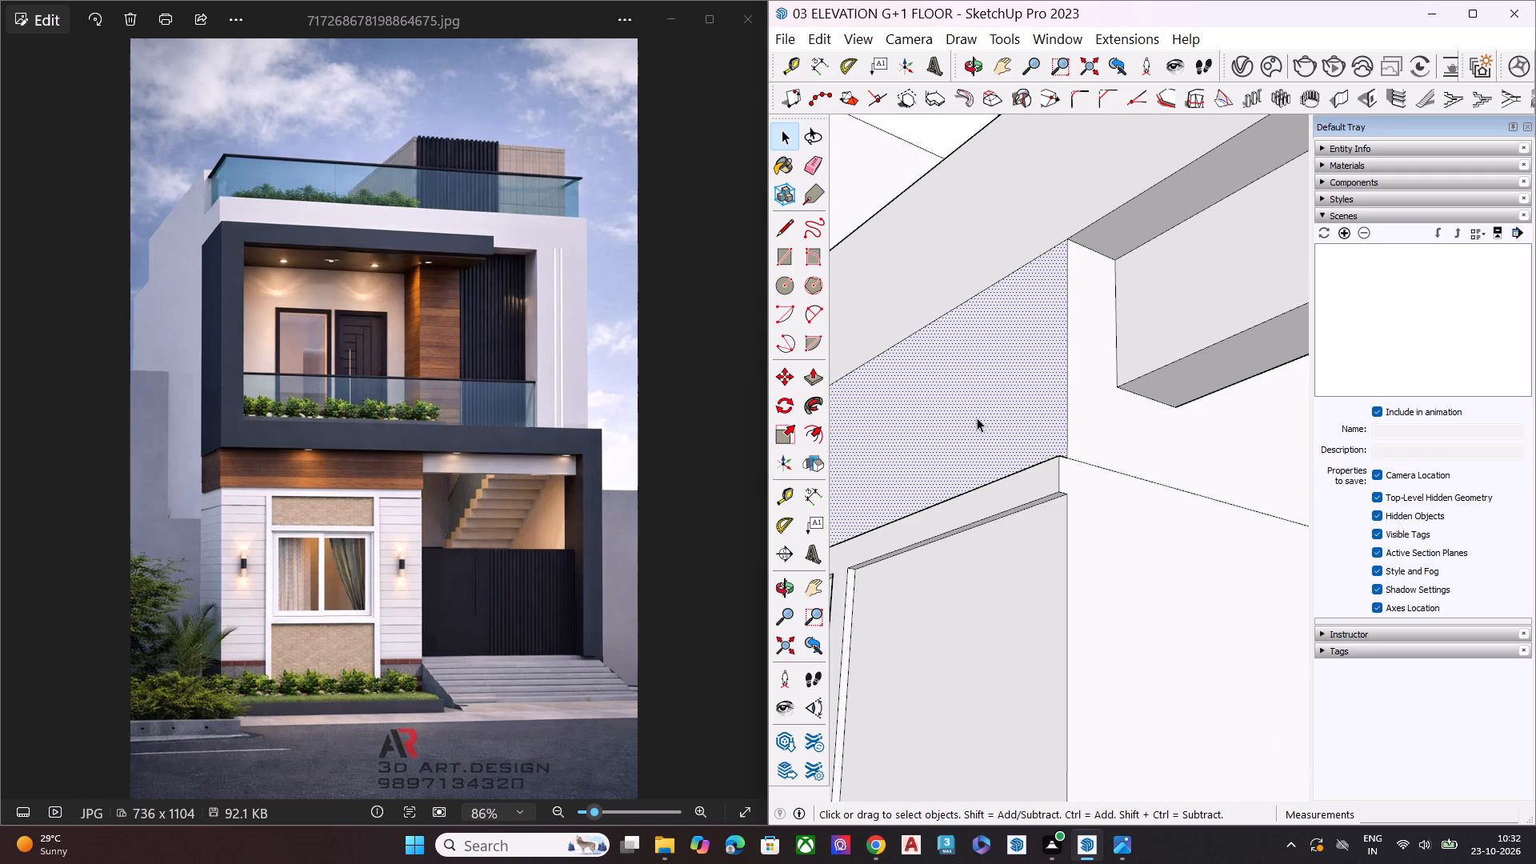
pyautogui.scroll(2, 303, 544)
pyautogui.scroll(-3, 303, 544)
pyautogui.scroll(8, 303, 544)
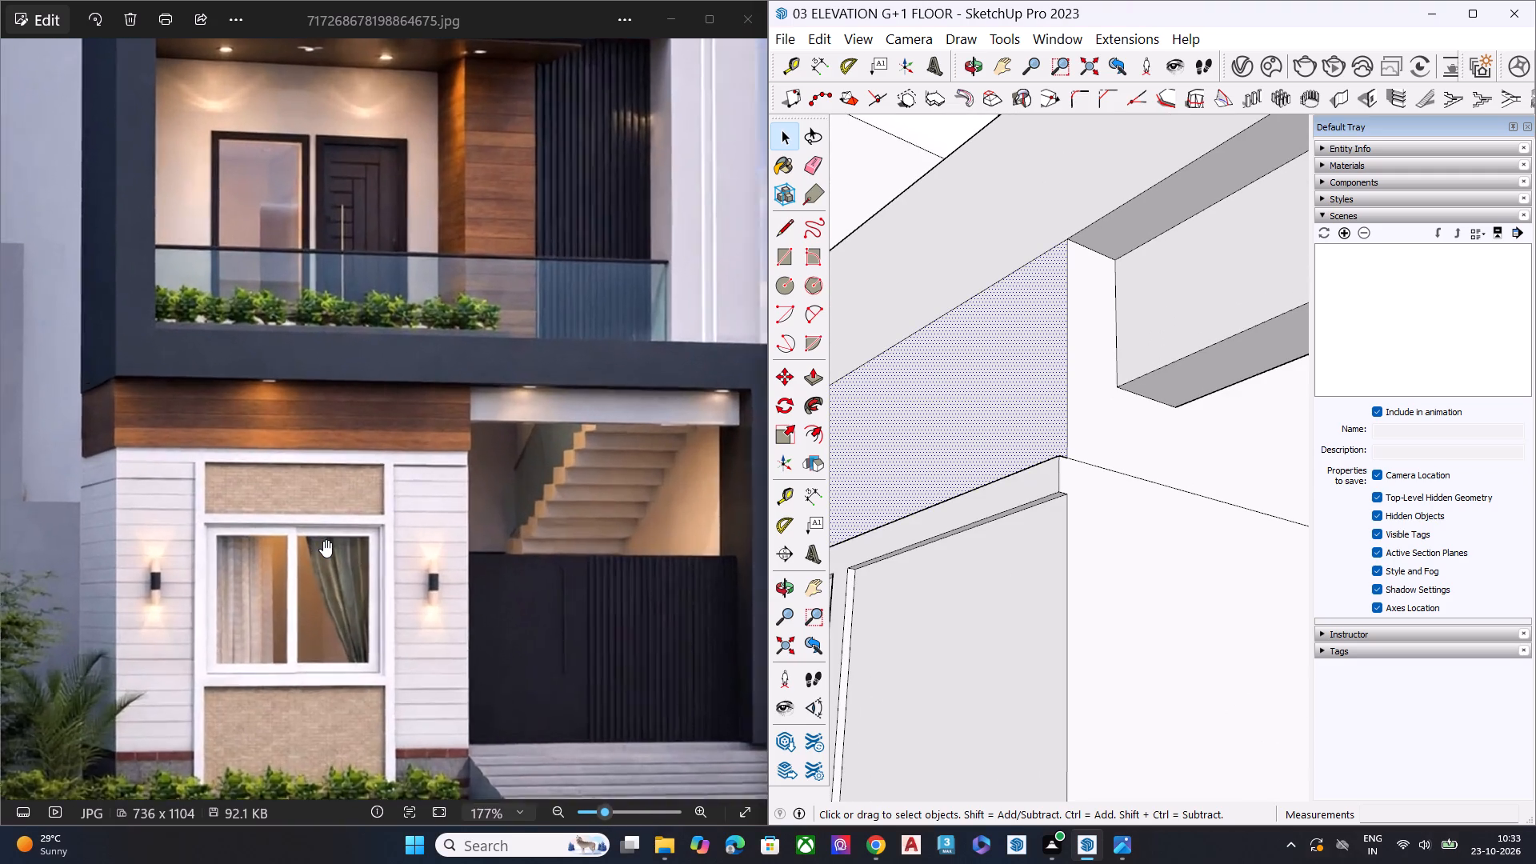
pyautogui.scroll(9, 323, 540)
pyautogui.scroll(-7, 381, 529)
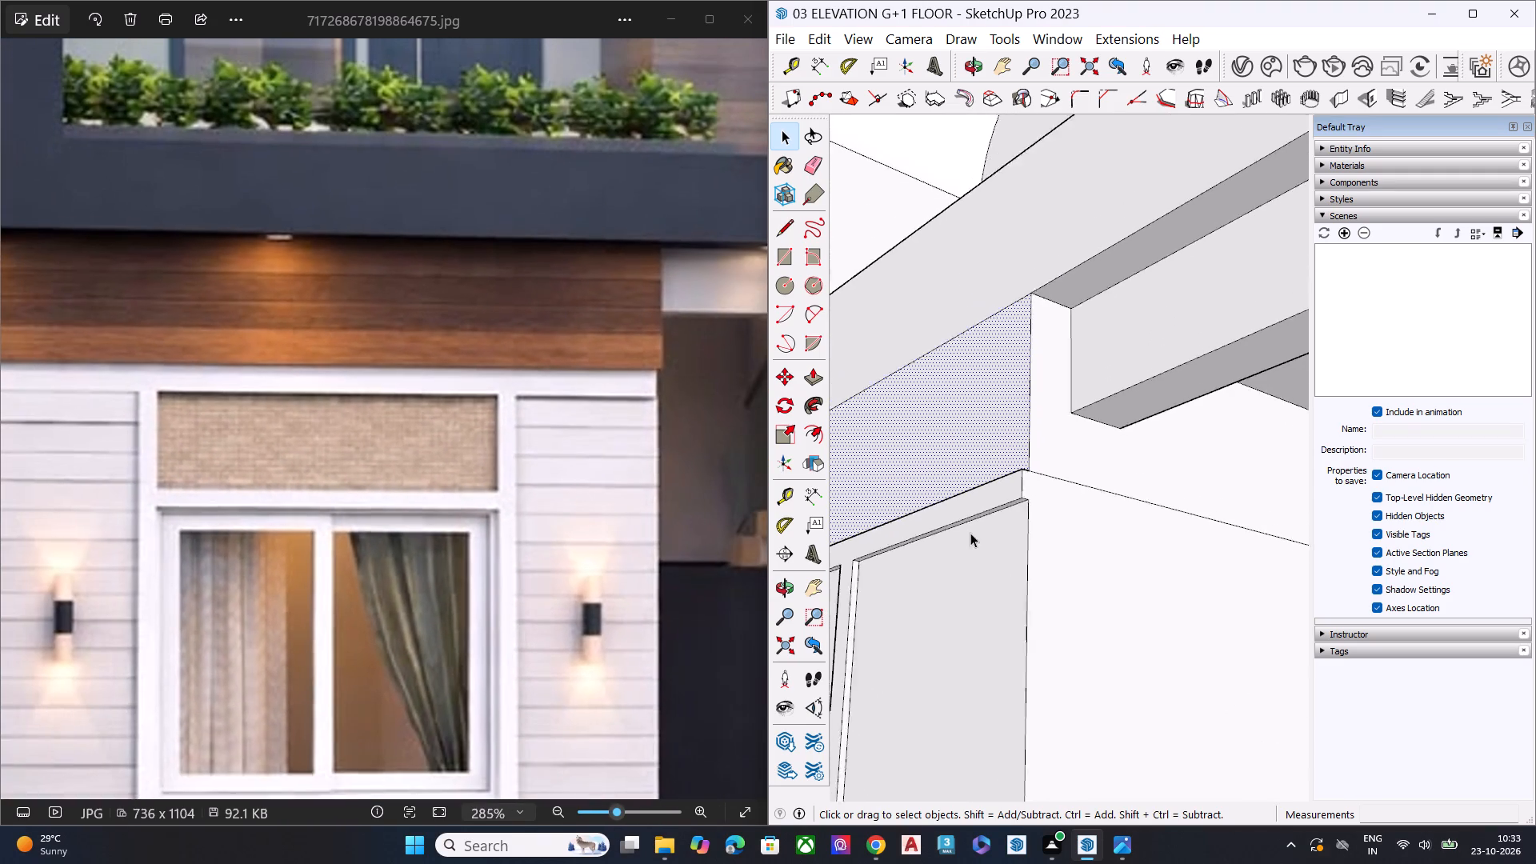
# Recess the band face above the ground-floor window wall with two Push/Pulls, about 2 5/16" and 2 3/16".
pyautogui.scroll(-4, 970, 533)
pyautogui.moveTo(1028, 500); pyautogui.dragTo(950, 666, button='middle')
pyautogui.scroll(4, 946, 566)
pyautogui.press('space')
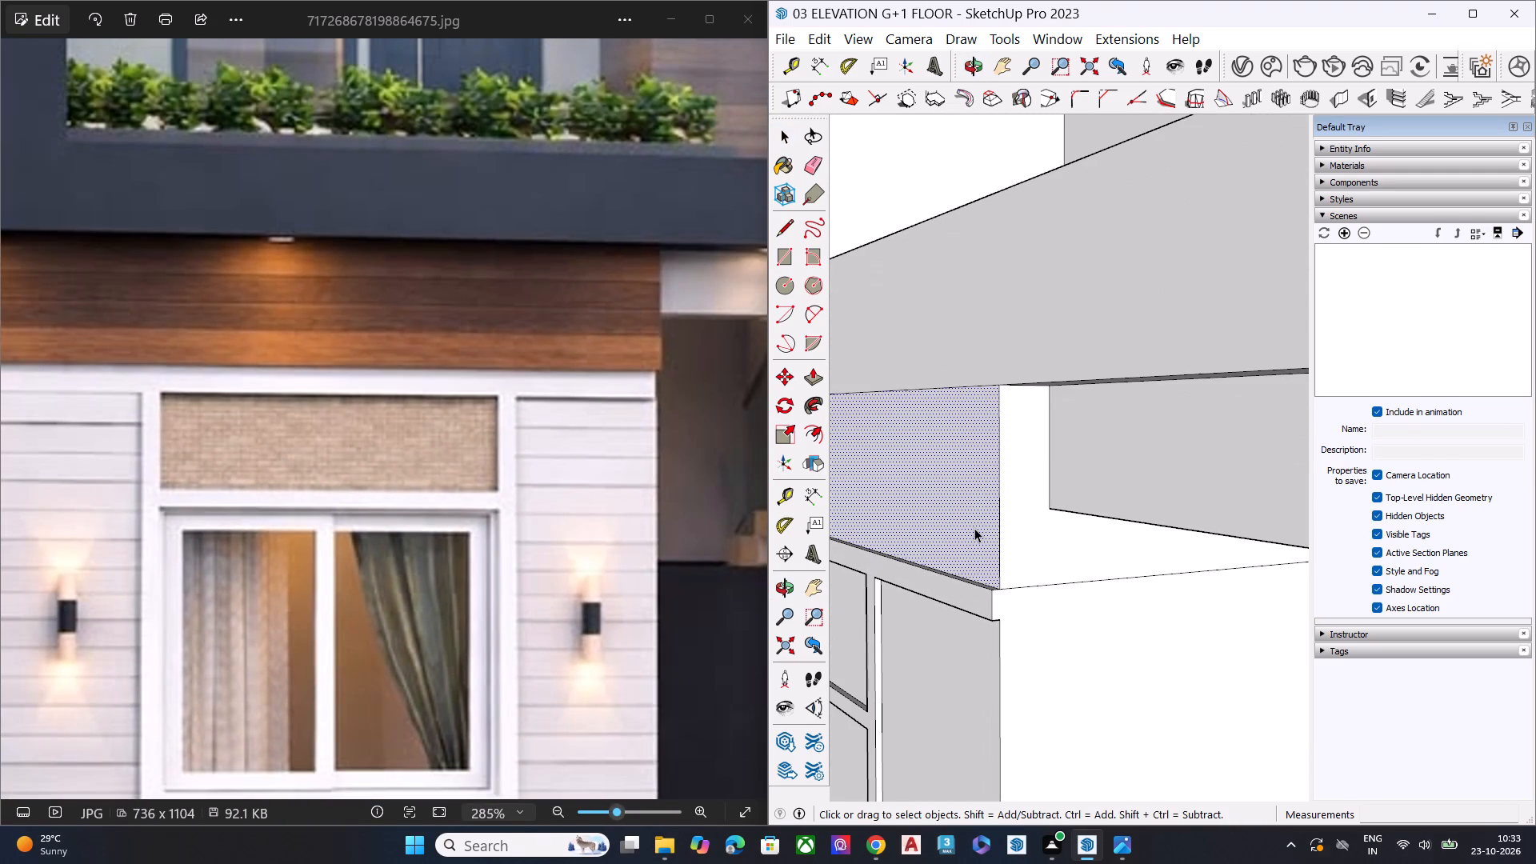
pyautogui.click(974, 528)
pyautogui.press('p')
pyautogui.click(968, 526)
pyautogui.click(950, 534)
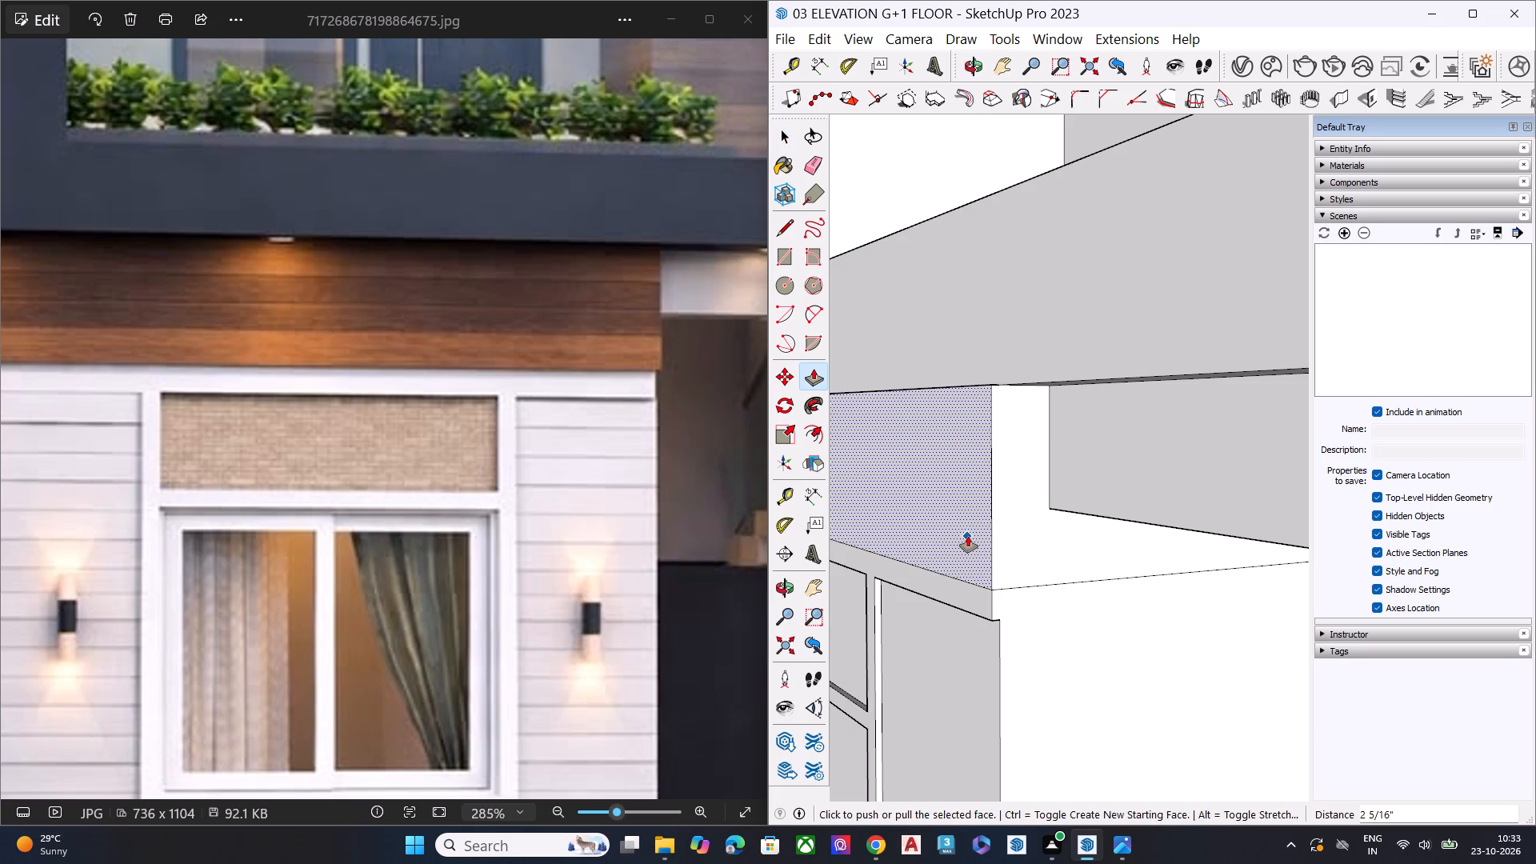
pyautogui.click(968, 536)
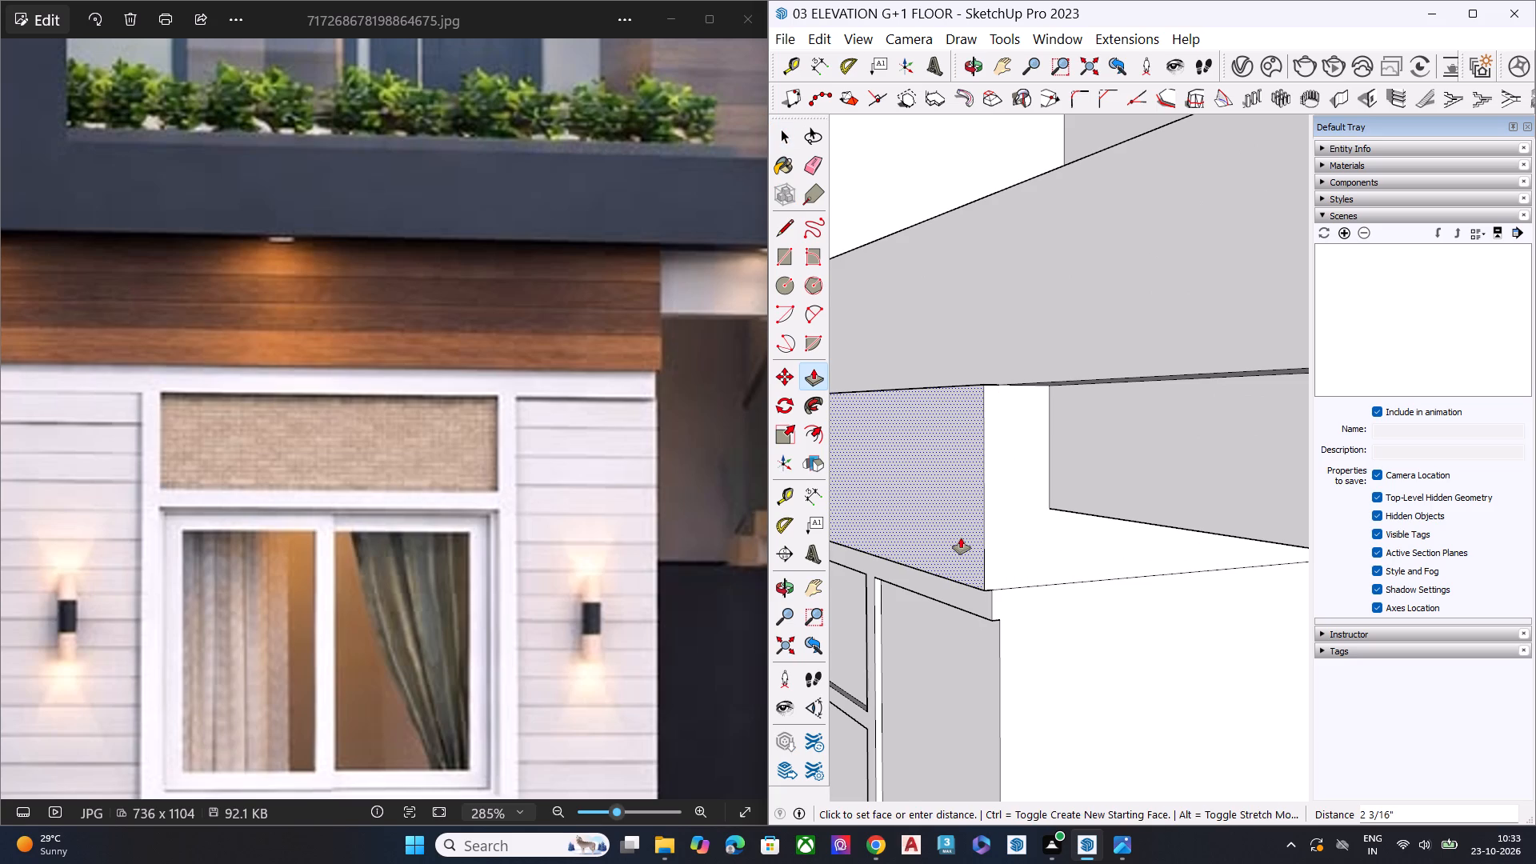
pyautogui.click(961, 538)
pyautogui.press('space')
# Pull the continuous front face of the slab and pillar frame slightly forward with Push/Pull.
pyautogui.moveTo(1006, 442); pyautogui.dragTo(1022, 636, button='middle')
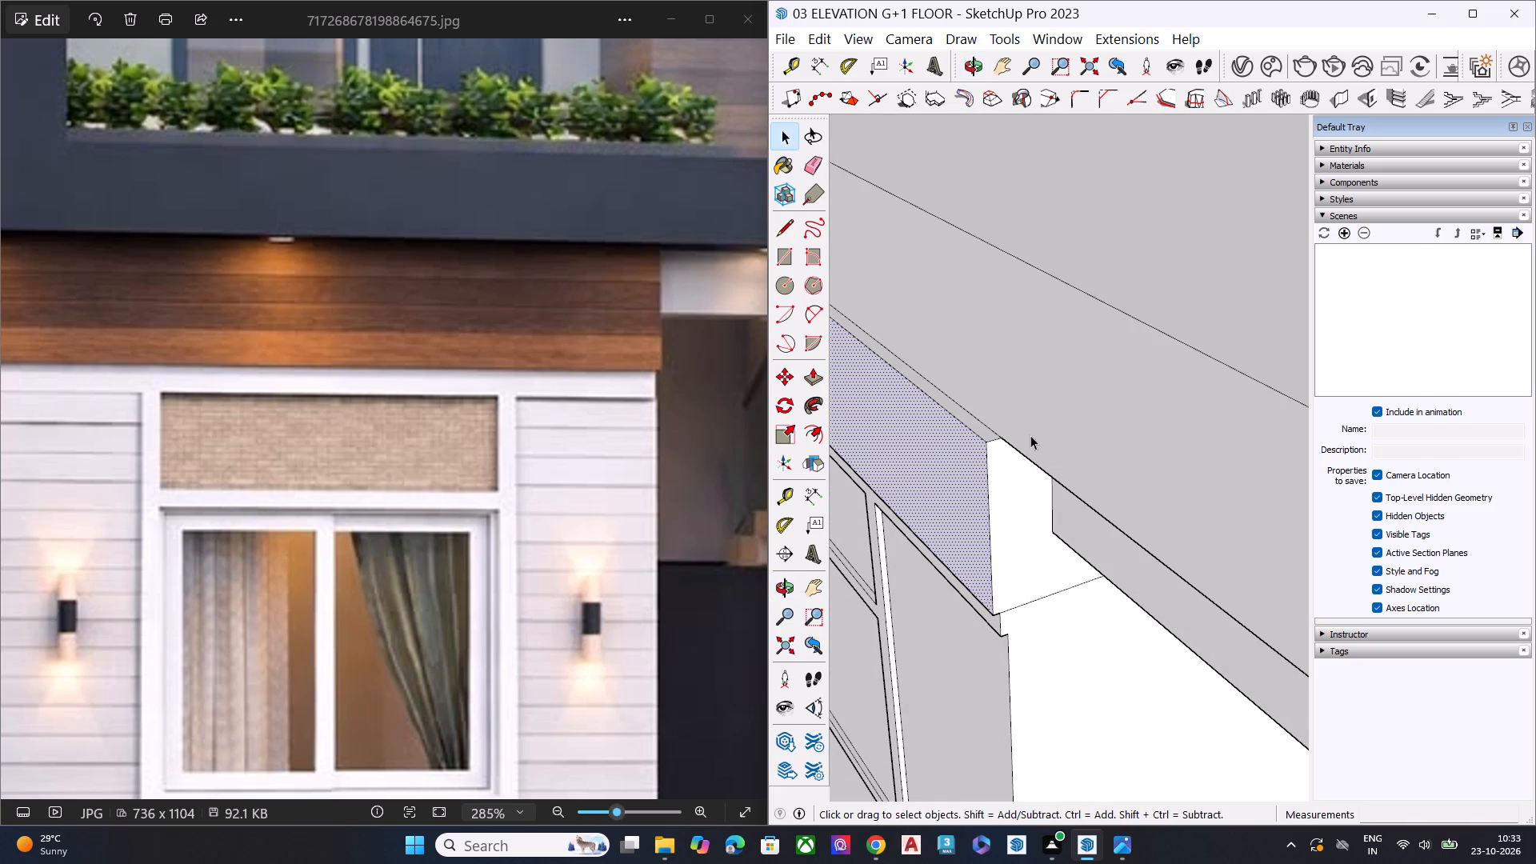
pyautogui.scroll(-3, 989, 390)
pyautogui.scroll(1, 997, 384)
pyautogui.scroll(-9, 1001, 381)
pyautogui.scroll(4, 1004, 379)
pyautogui.scroll(-3, 1004, 379)
pyautogui.scroll(1, 1004, 379)
pyautogui.click(1008, 382)
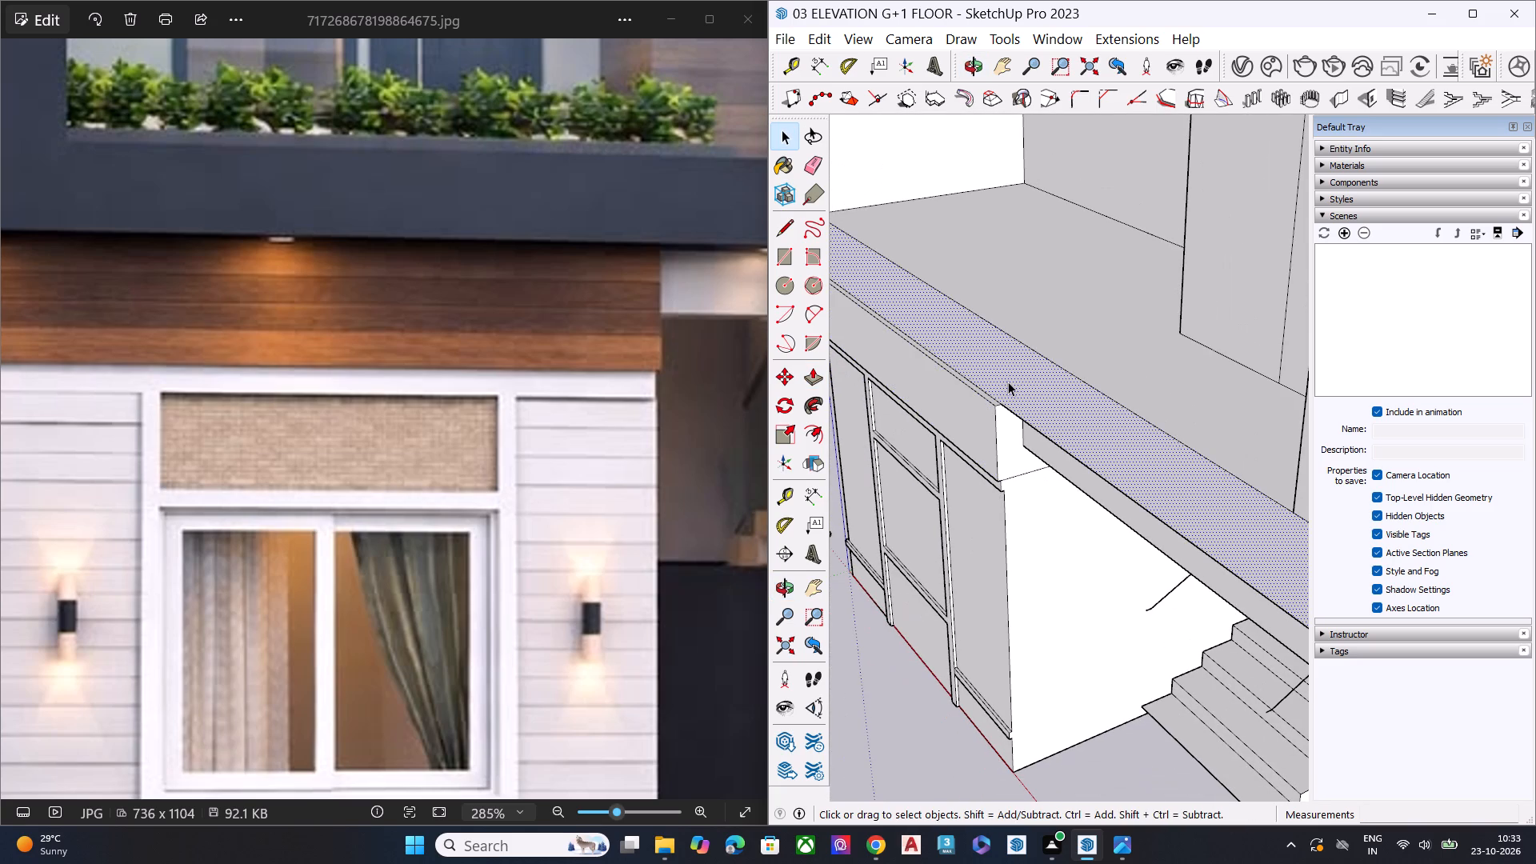
pyautogui.press('p')
pyautogui.click(1008, 382)
pyautogui.click(1001, 402)
pyautogui.press('space')
pyautogui.scroll(-2, 1001, 400)
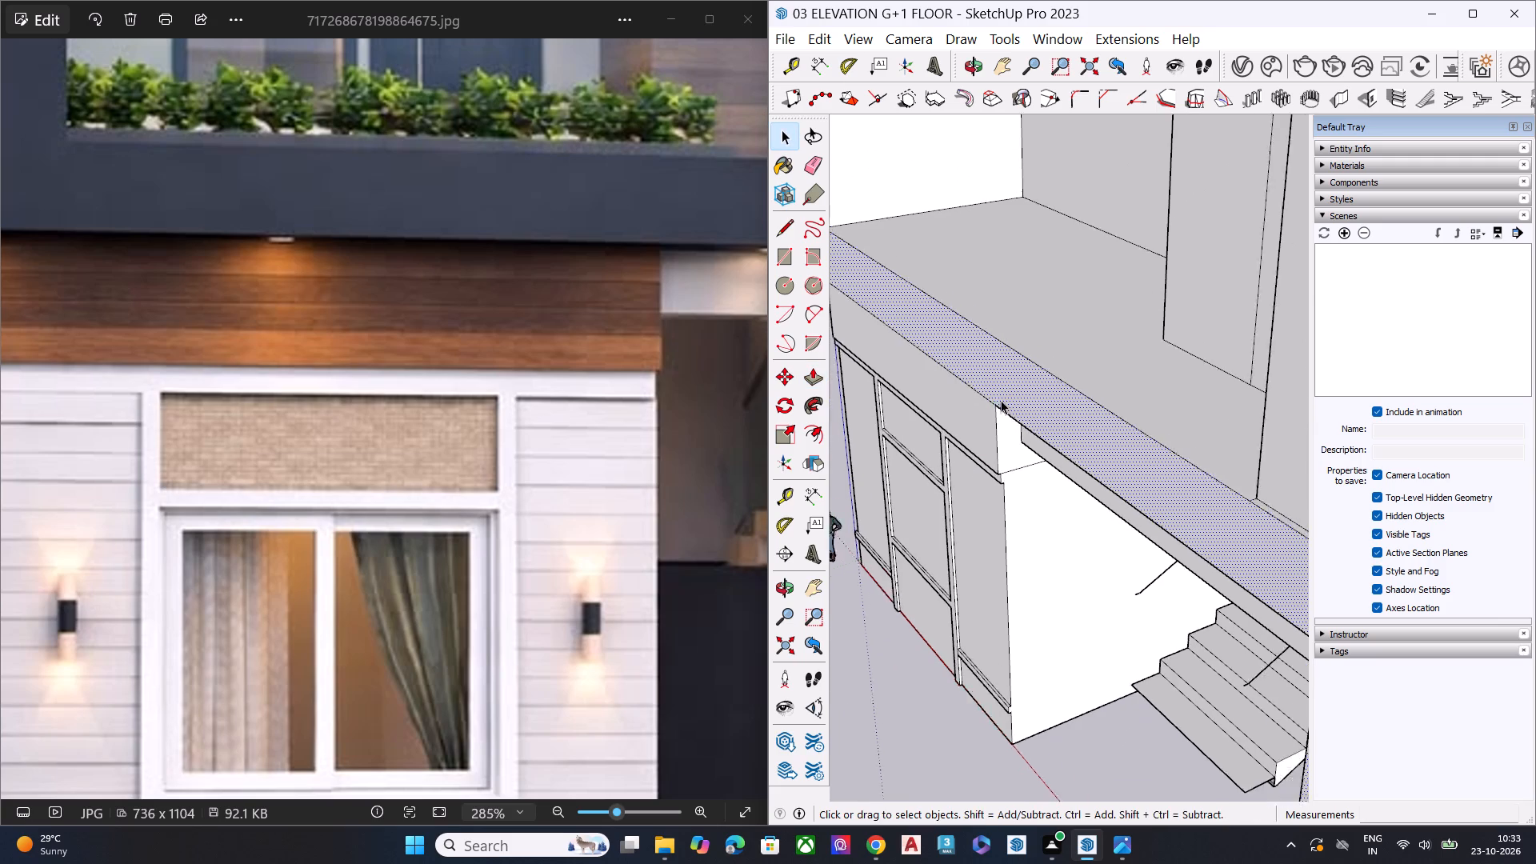
pyautogui.scroll(-5, 1001, 400)
pyautogui.moveTo(992, 445); pyautogui.dragTo(1011, 383, button='middle')
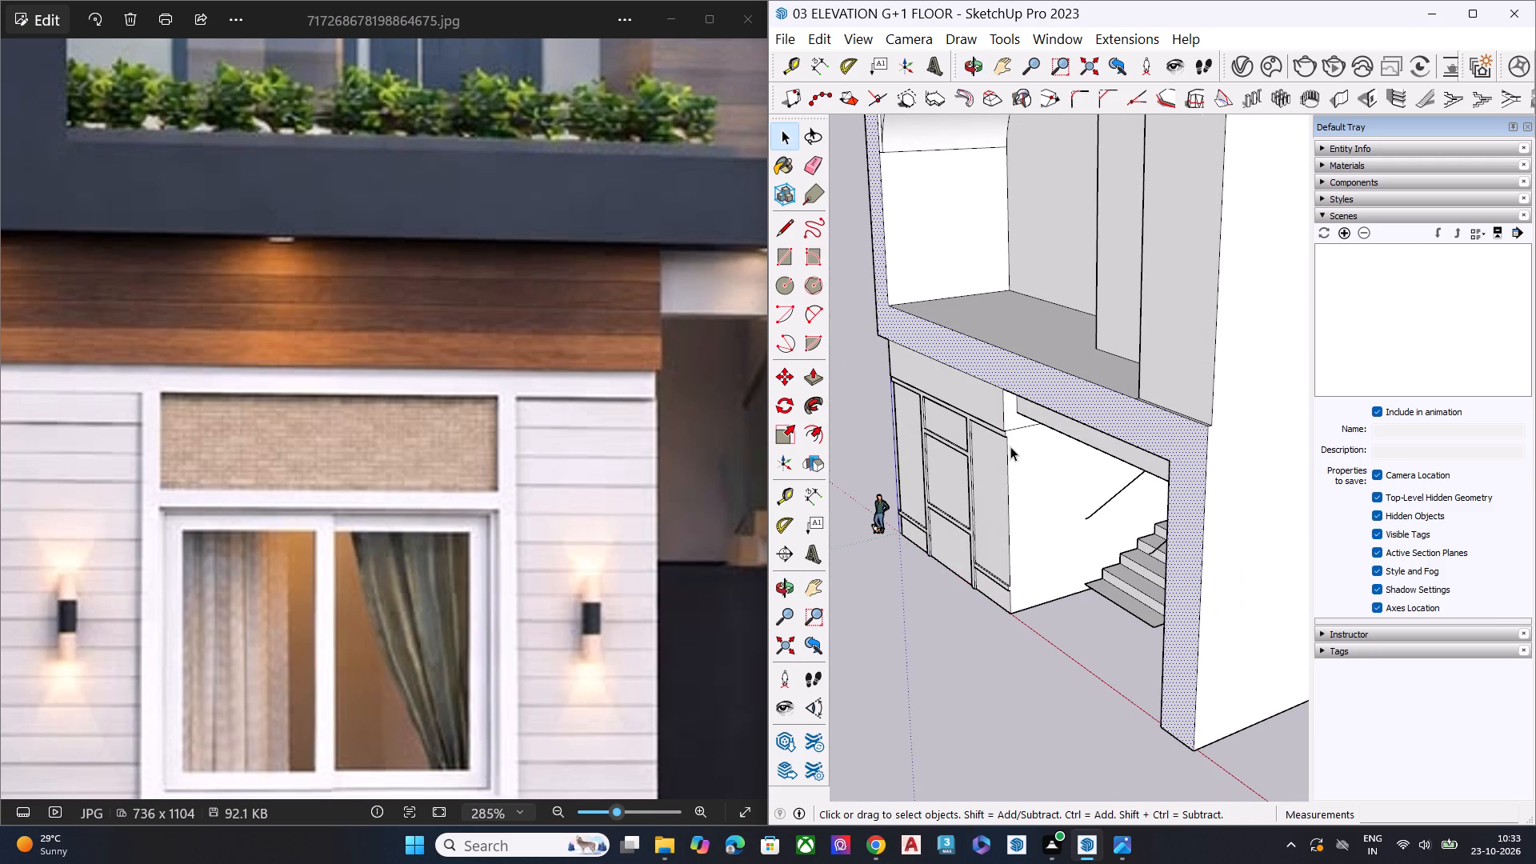
pyautogui.scroll(-7, 1010, 446)
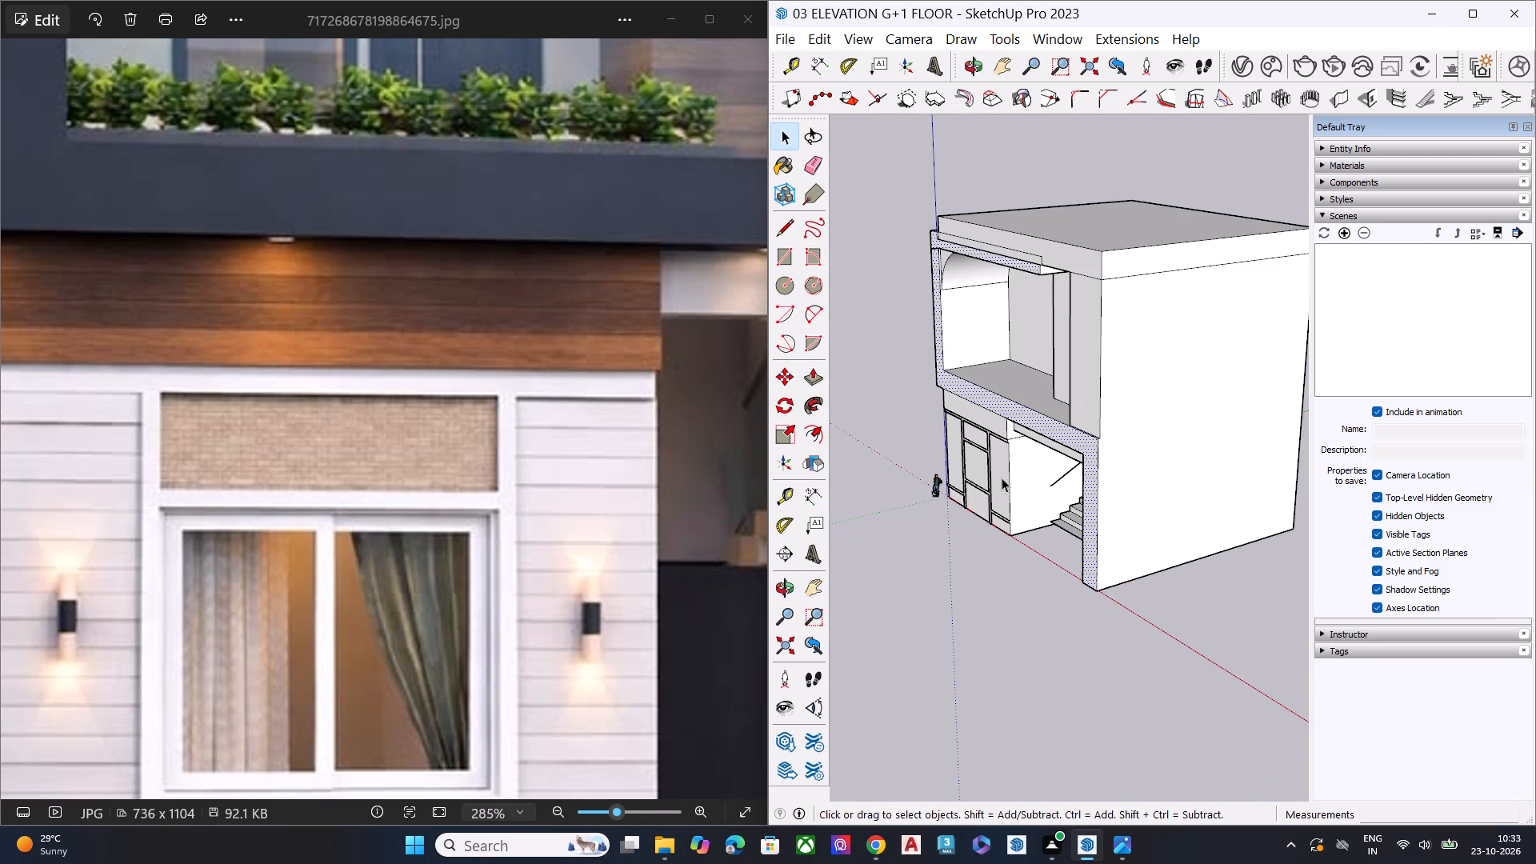
pyautogui.scroll(-6, 905, 418)
pyautogui.press('space')
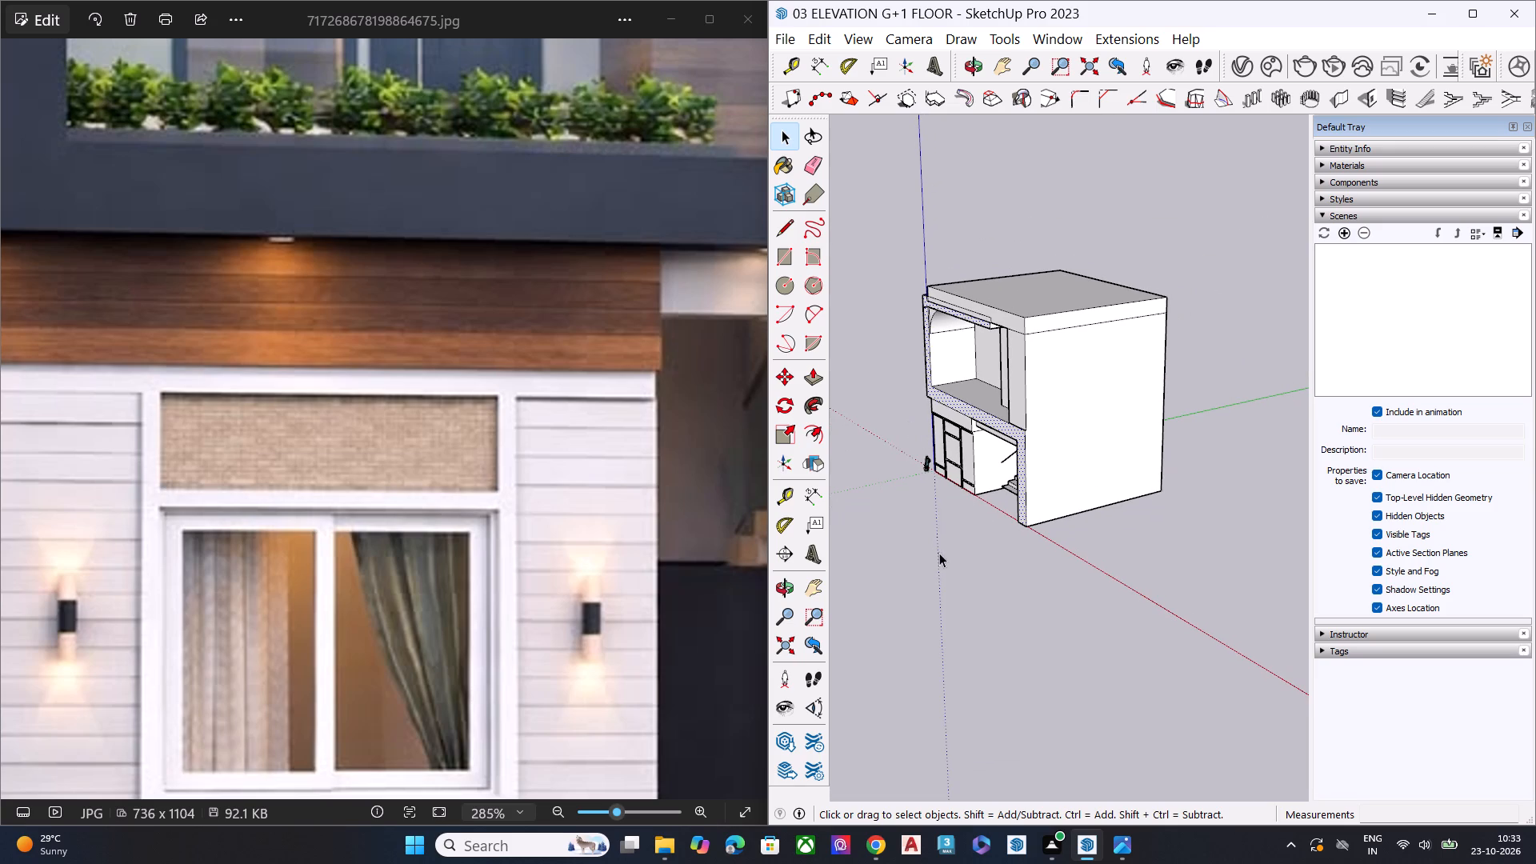
pyautogui.click(939, 553)
# Move the entire connected building geometry back about 4 3/8" so the pillar's front base corner sits on the red axis.
pyautogui.scroll(8, 1053, 500)
pyautogui.scroll(4, 986, 568)
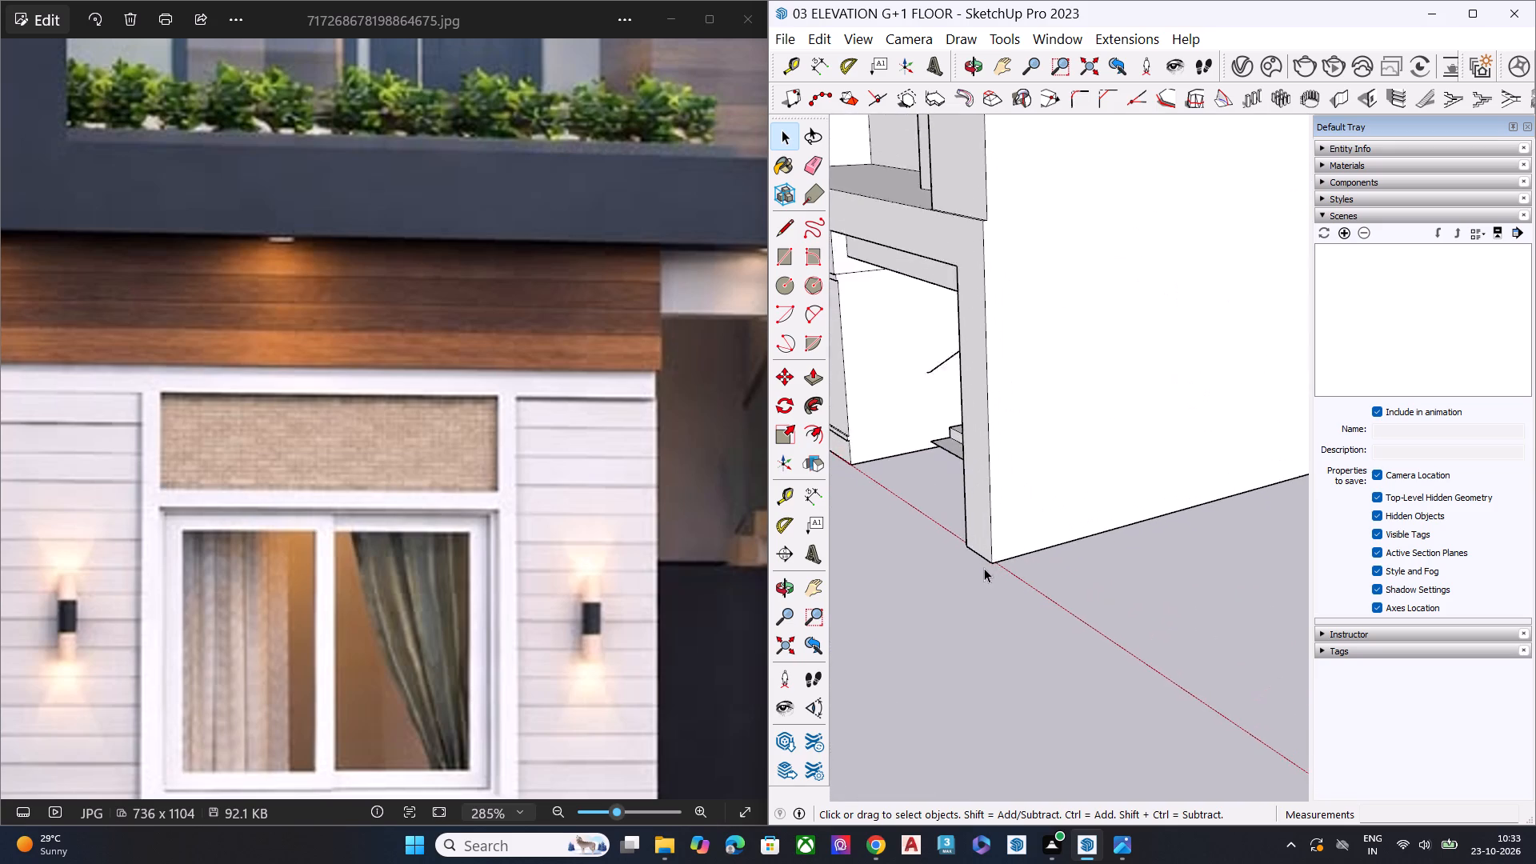
pyautogui.scroll(4, 984, 568)
pyautogui.moveTo(966, 555); pyautogui.dragTo(944, 292, button='middle')
pyautogui.tripleClick(1002, 314)
pyautogui.click(1002, 314)
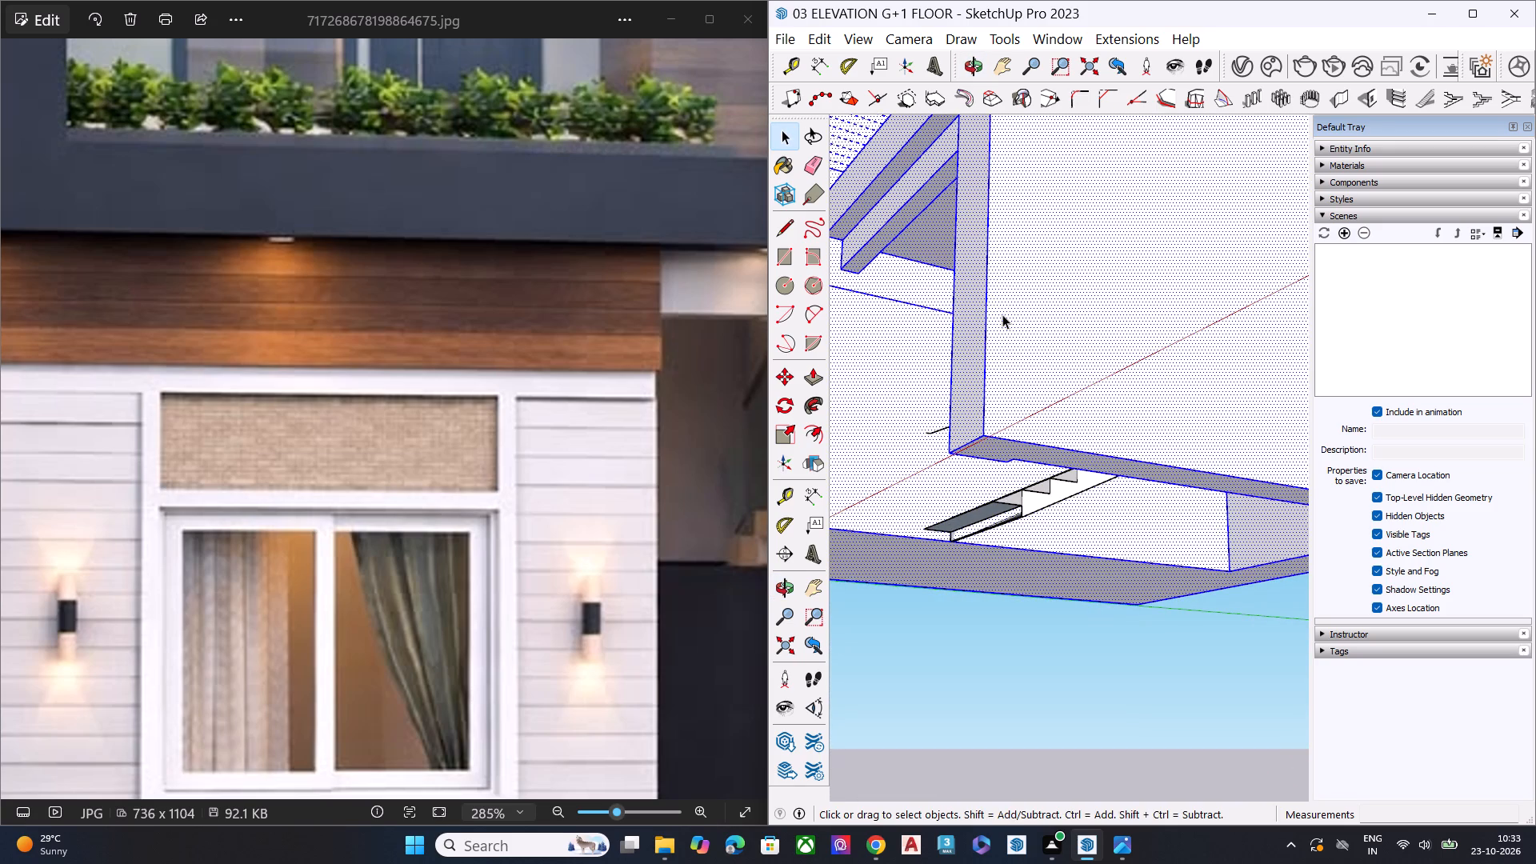
pyautogui.scroll(9, 949, 413)
pyautogui.scroll(2, 1032, 450)
pyautogui.moveTo(1026, 441); pyautogui.dragTo(992, 416, button='middle')
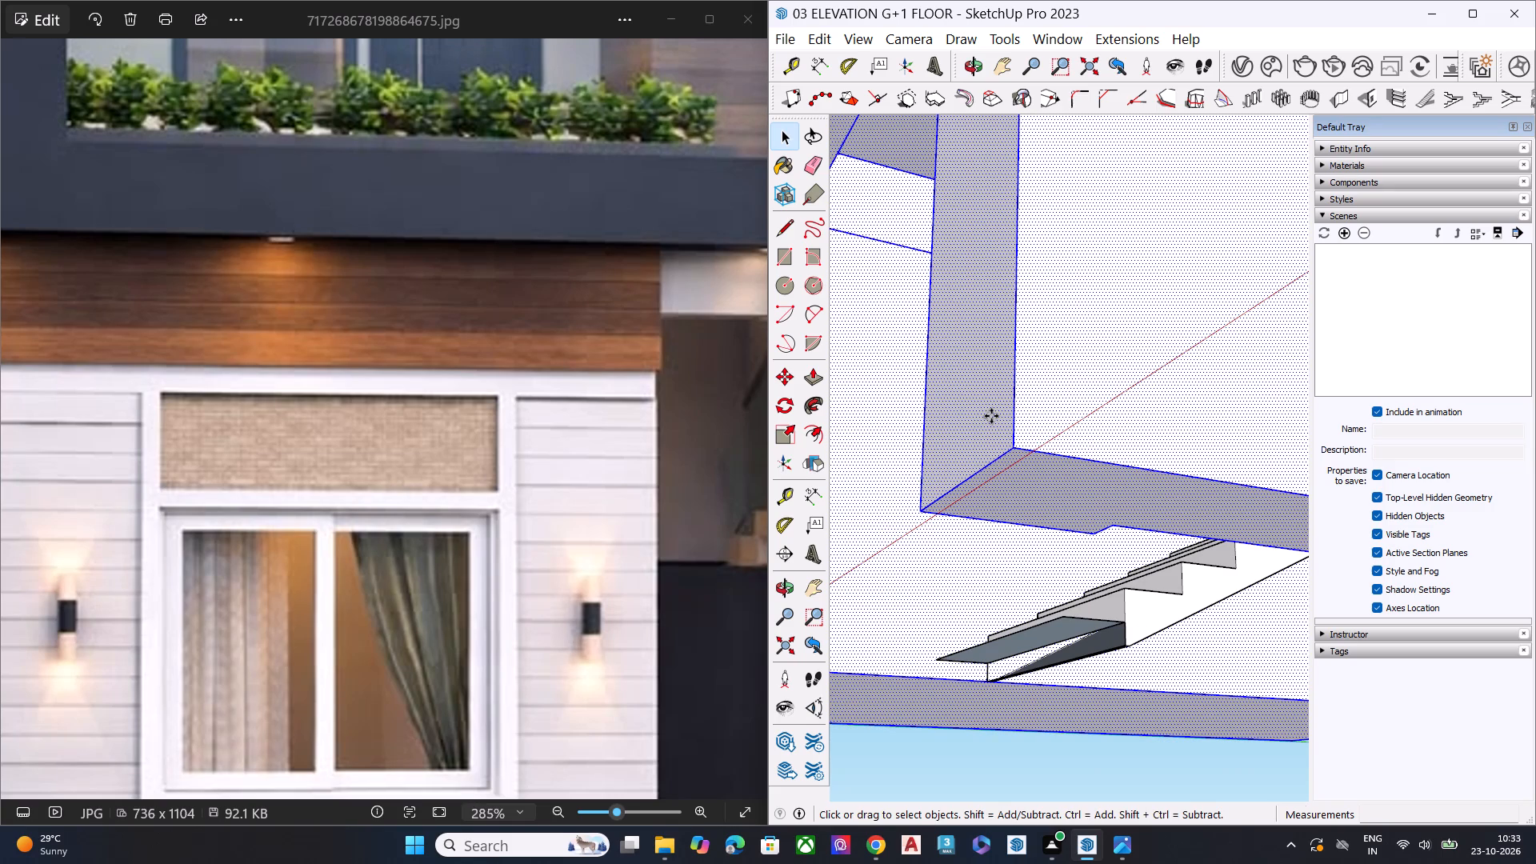
pyautogui.press('m')
pyautogui.click(1010, 449)
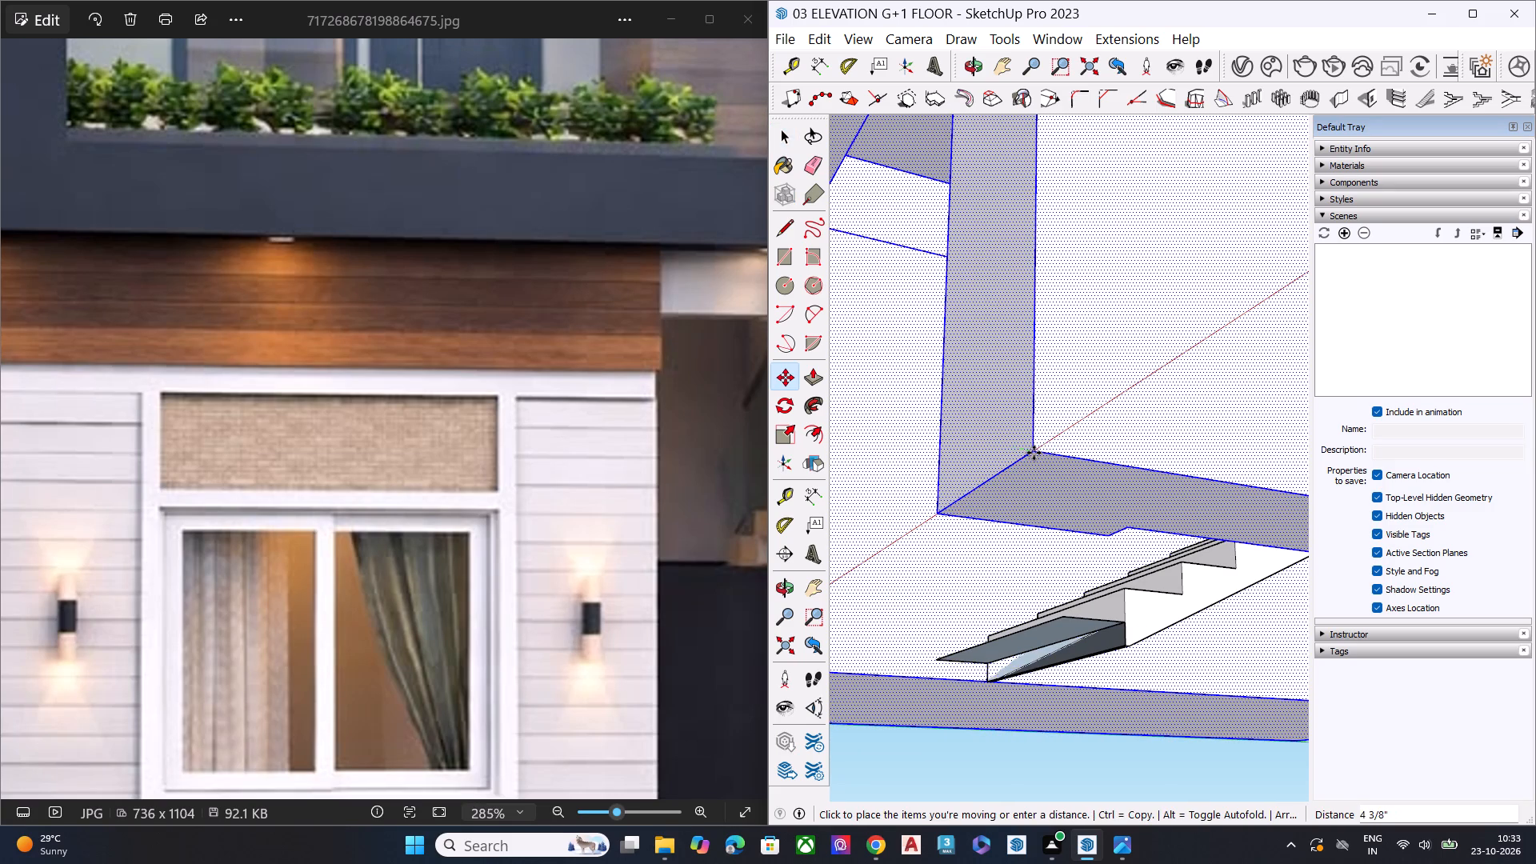
pyautogui.click(1034, 448)
pyautogui.press('space')
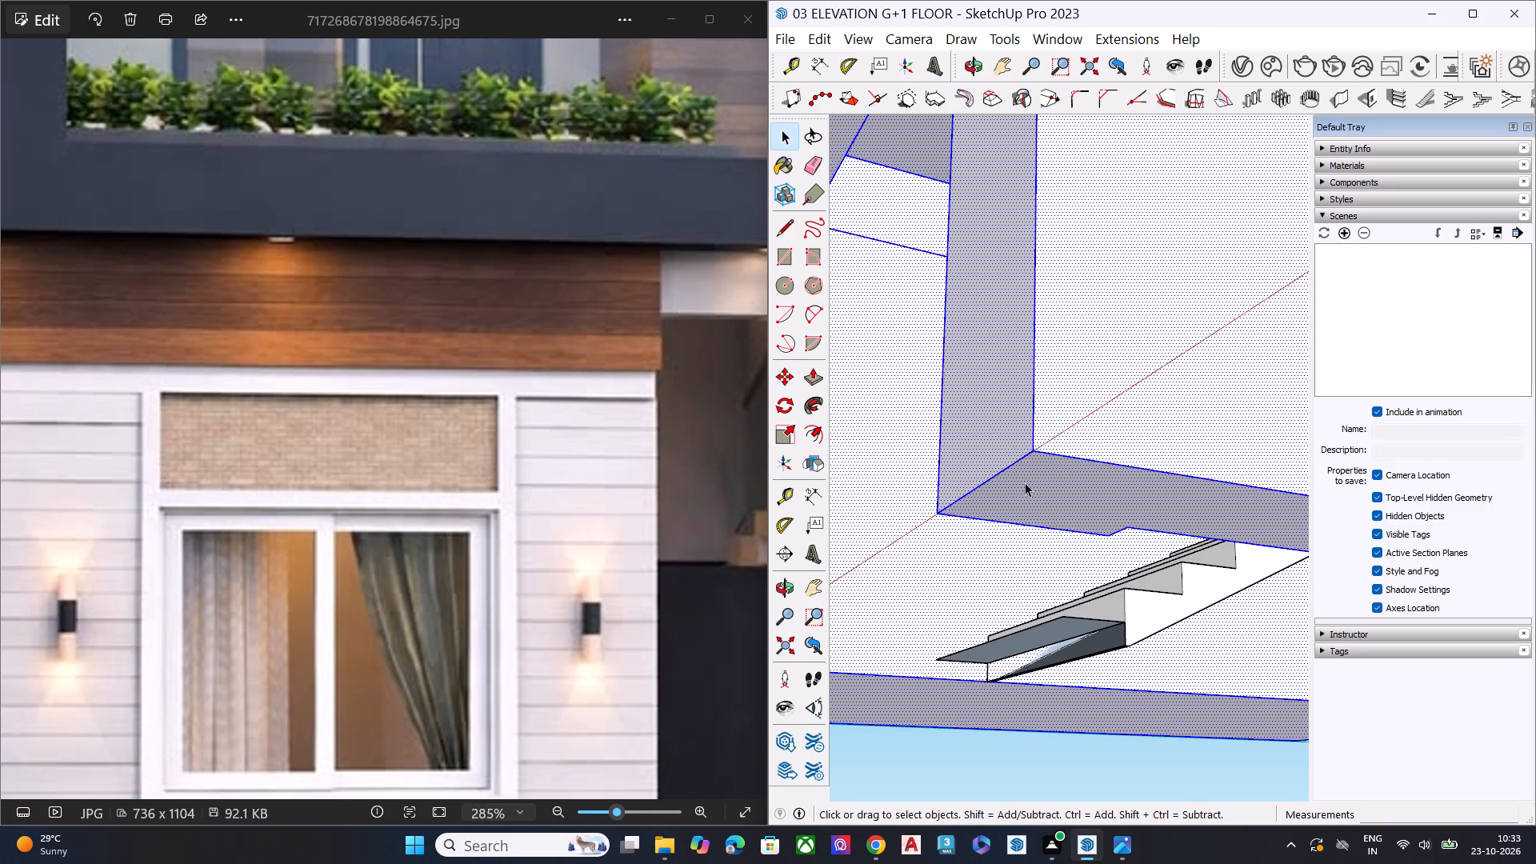
pyautogui.scroll(-3, 1034, 535)
pyautogui.scroll(1, 1037, 537)
pyautogui.scroll(-9, 1038, 538)
pyautogui.click(1003, 667)
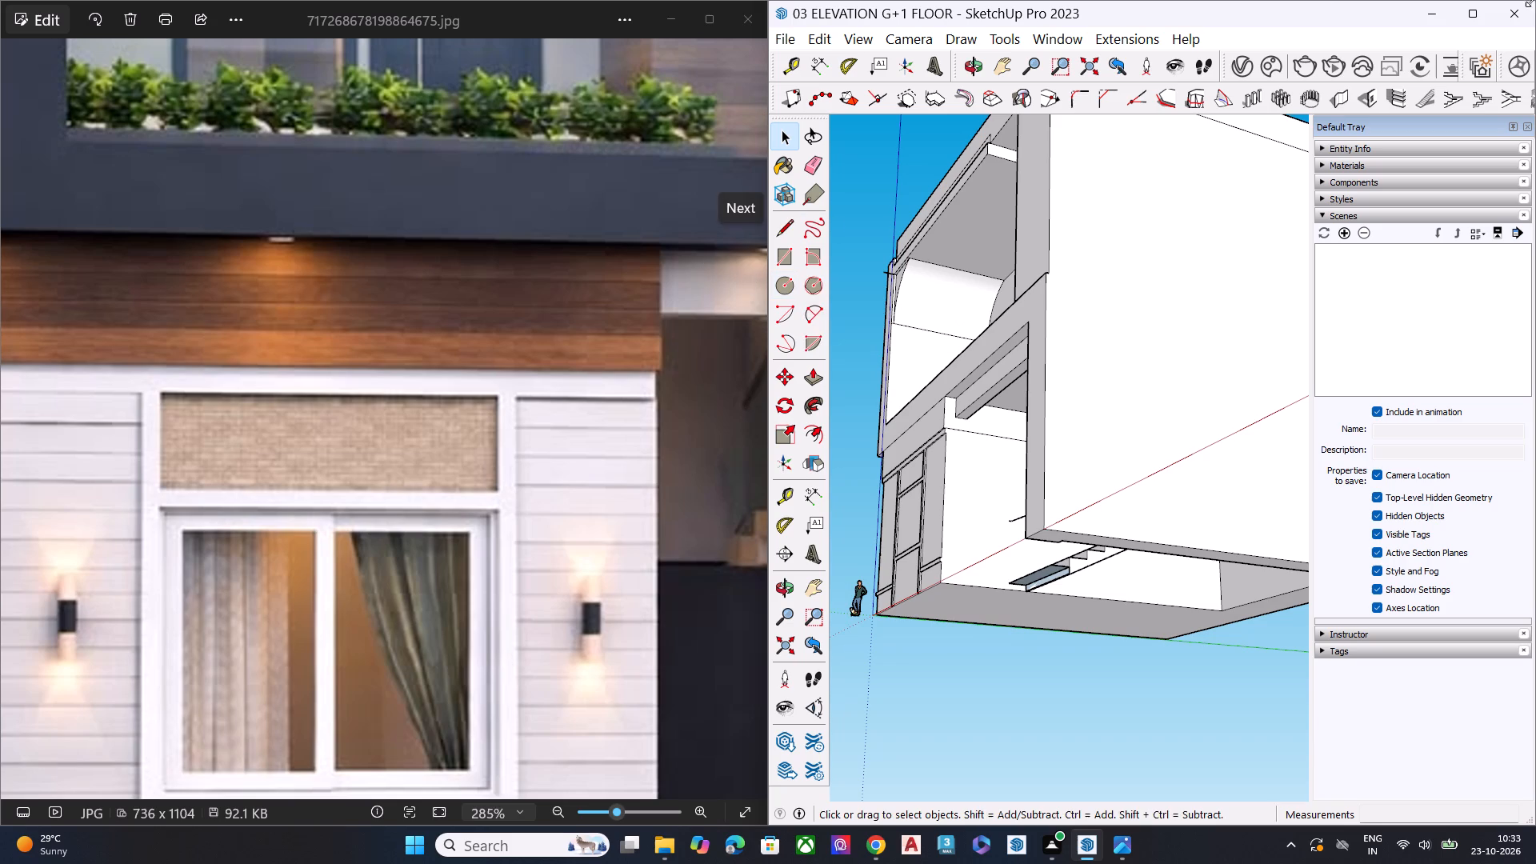
# Examine the full reference photo and the whole building model from the side and front.
pyautogui.scroll(-8, 548, 537)
pyautogui.scroll(-5, 540, 464)
pyautogui.scroll(1, 500, 474)
pyautogui.scroll(-4, 495, 482)
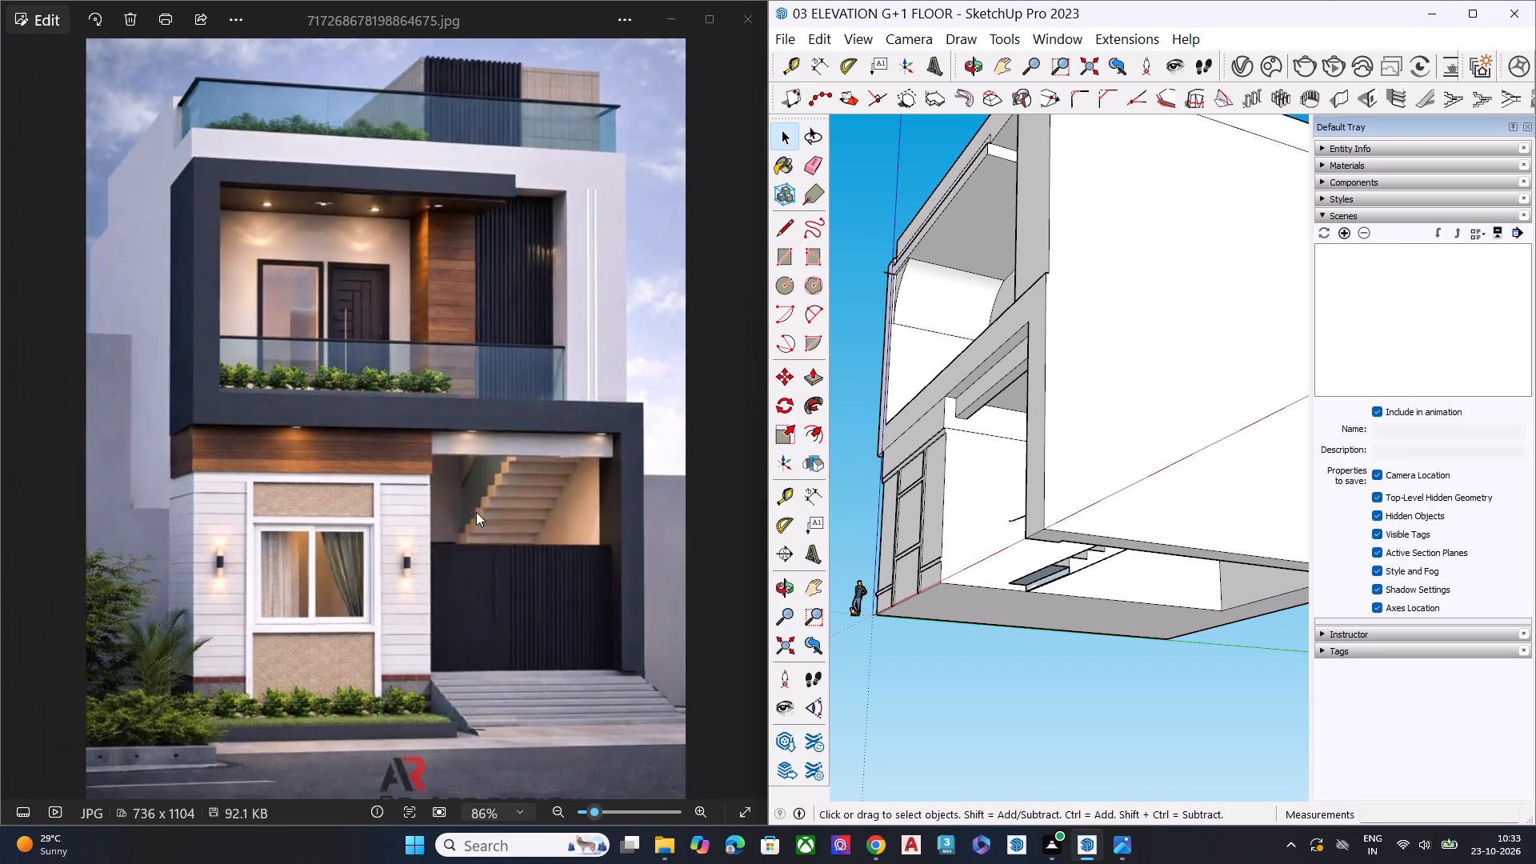
pyautogui.scroll(-1, 476, 512)
pyautogui.scroll(-3, 933, 482)
pyautogui.scroll(-7, 1134, 462)
pyautogui.moveTo(1121, 454); pyautogui.dragTo(1160, 626, button='middle')
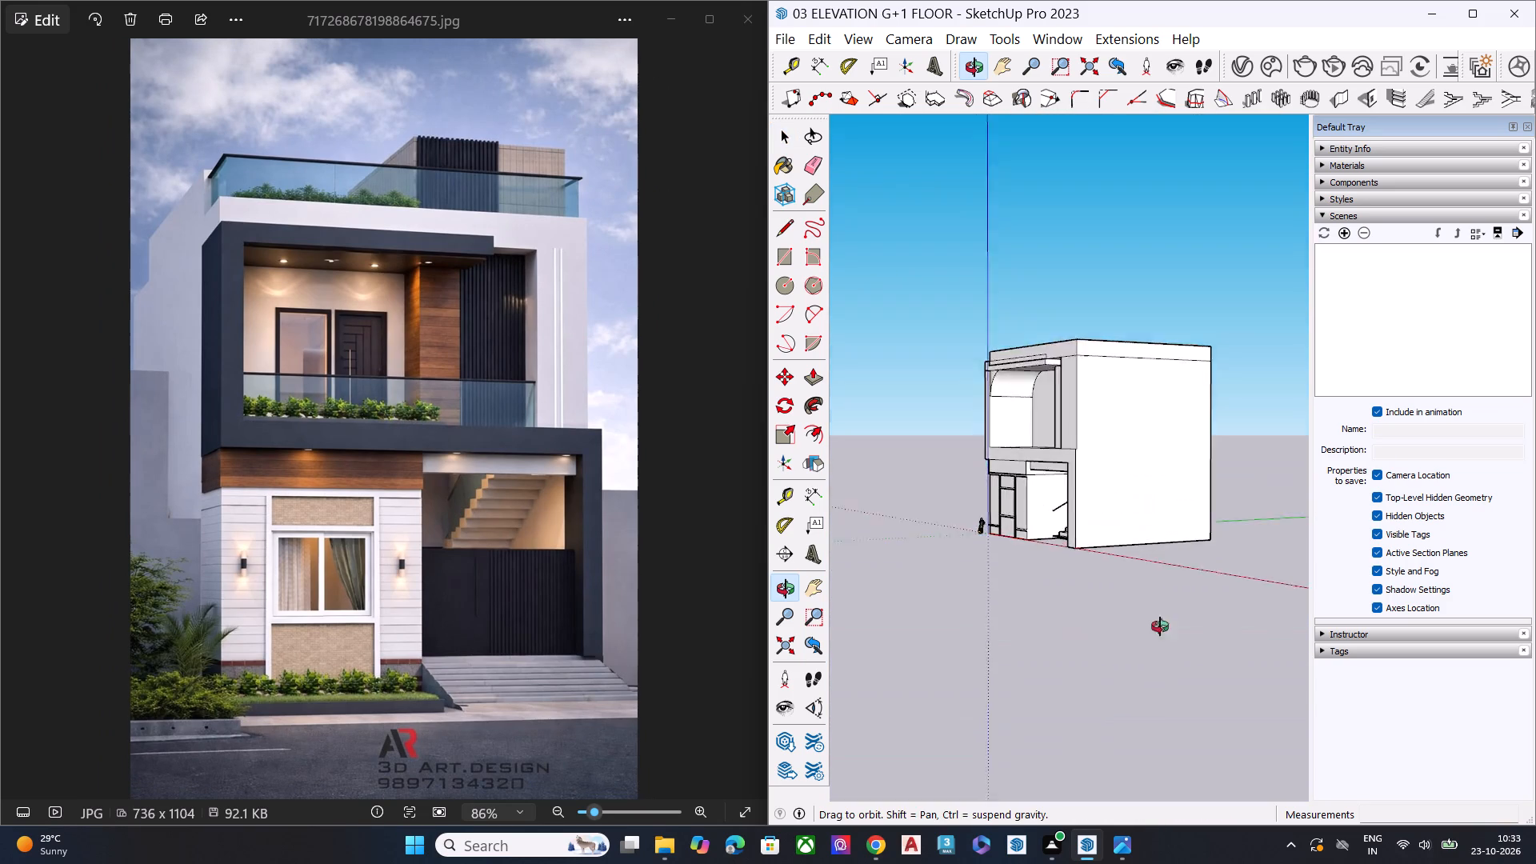
pyautogui.moveTo(1160, 626); pyautogui.dragTo(1186, 678, button='middle')
pyautogui.press('space')
pyautogui.click(1108, 682)
pyautogui.click(1088, 682)
pyautogui.moveTo(1053, 462); pyautogui.dragTo(1263, 440, button='middle')
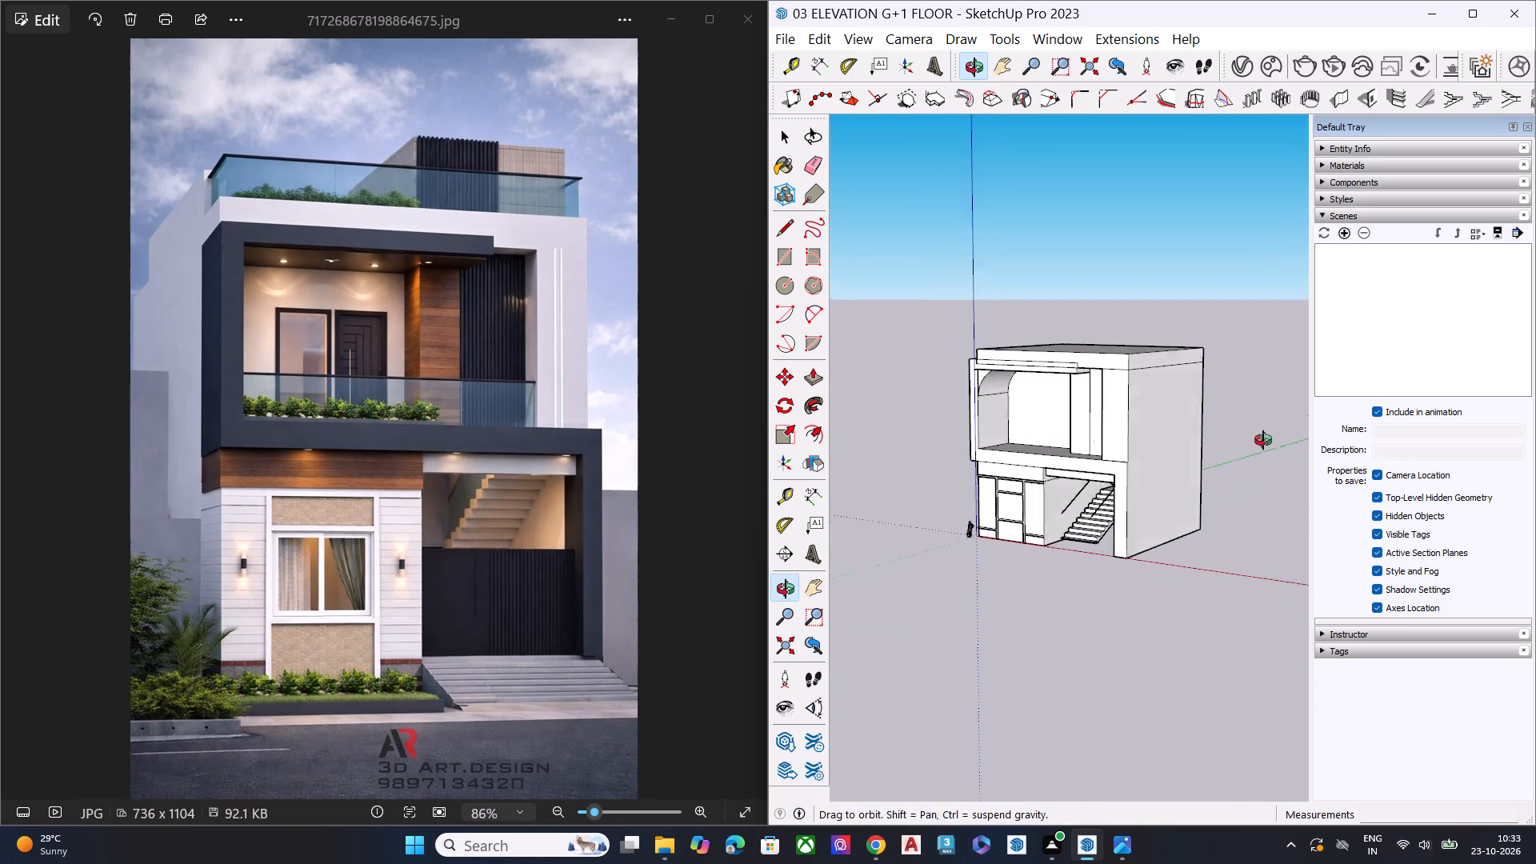
pyautogui.moveTo(1263, 440); pyautogui.dragTo(1276, 440, button='middle')
pyautogui.press('space')
pyautogui.moveTo(1057, 572); pyautogui.dragTo(1254, 537, button='middle')
# Recess the first-floor wood-clad panel face beside the balcony opening about 4 11/16" with Push/Pull.
pyautogui.scroll(3, 1114, 433)
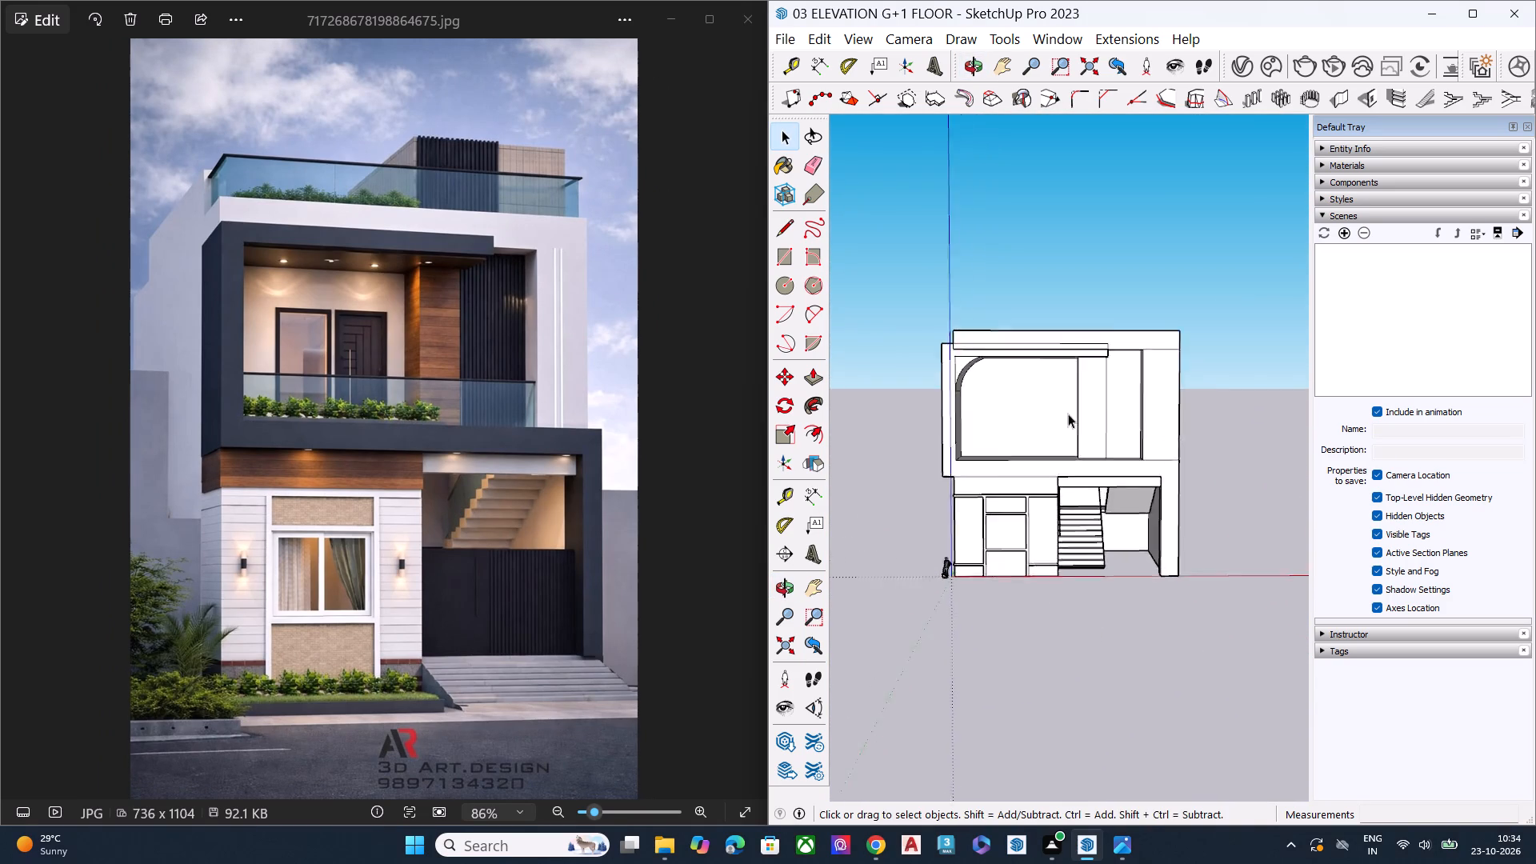
pyautogui.scroll(7, 1068, 414)
pyautogui.scroll(5, 1200, 380)
pyautogui.moveTo(1213, 415); pyautogui.dragTo(1238, 414, button='middle')
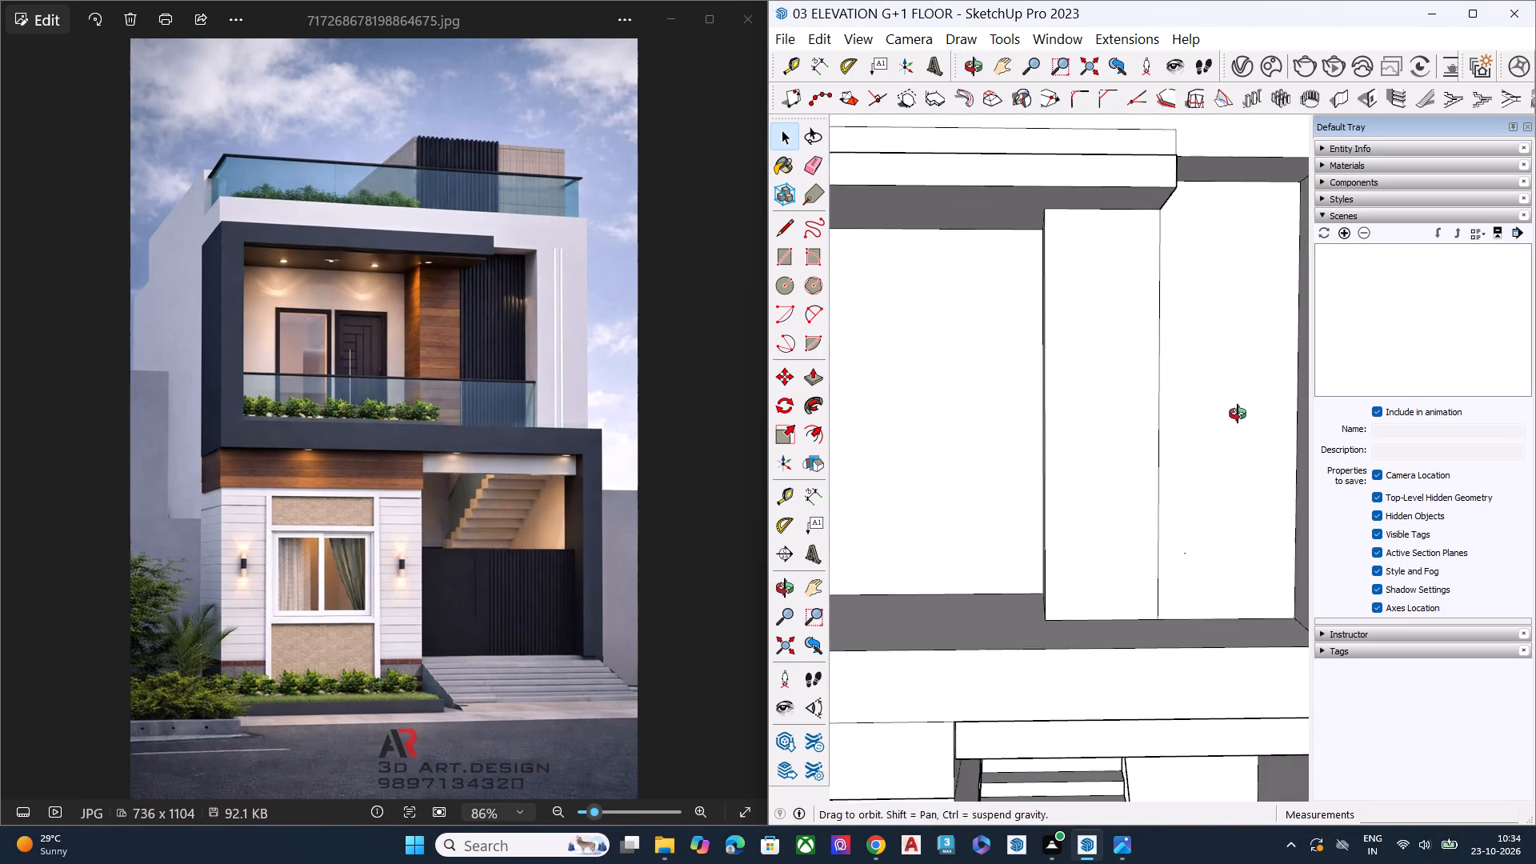
pyautogui.moveTo(1238, 414); pyautogui.dragTo(1317, 389, button='middle')
pyautogui.scroll(1, 1170, 385)
pyautogui.click(1138, 398)
pyautogui.press('p')
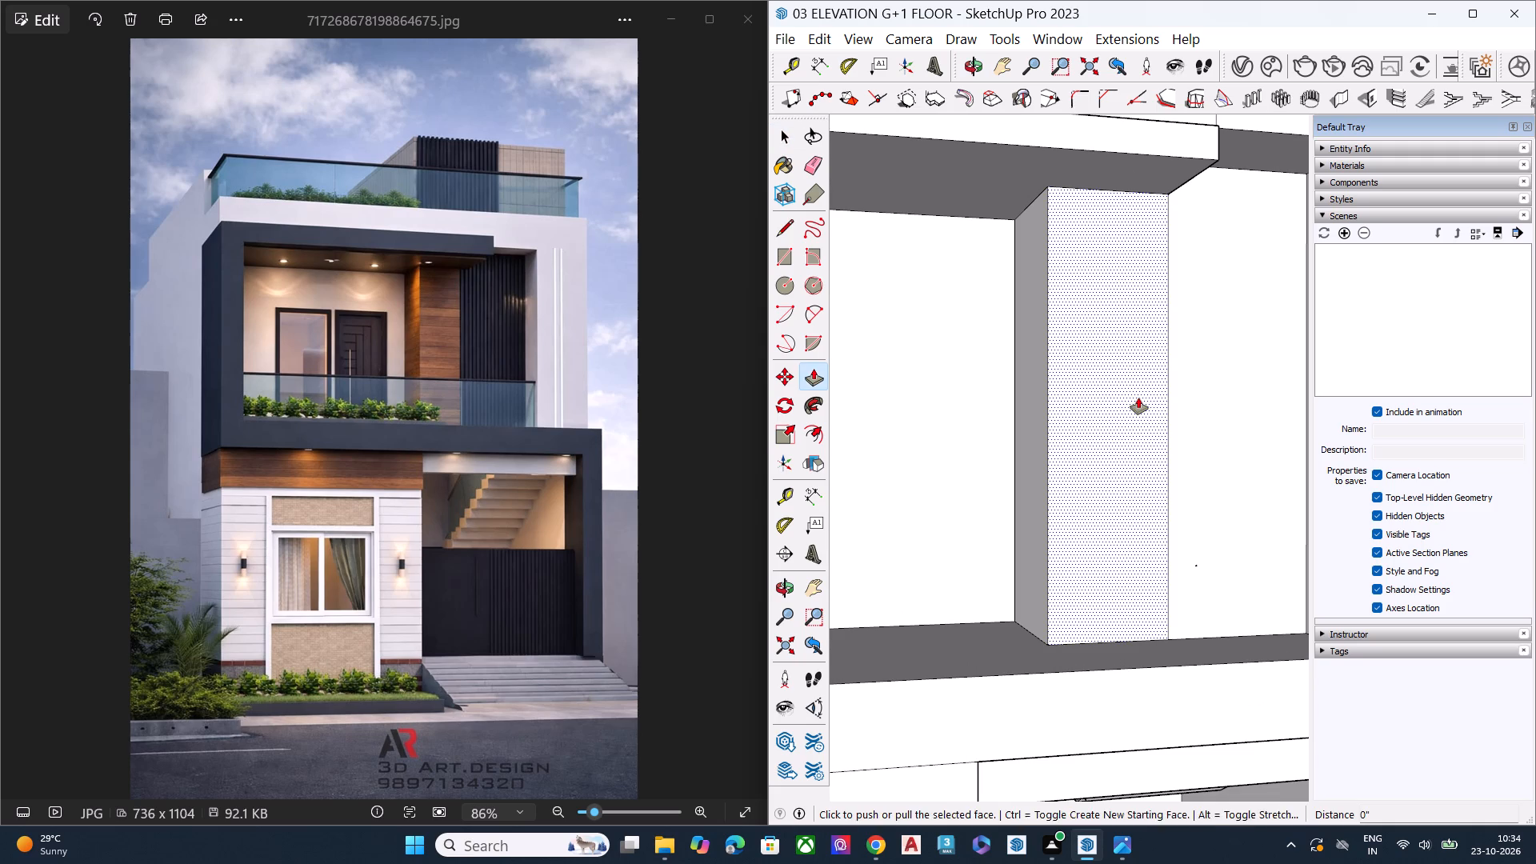
pyautogui.click(1138, 398)
pyautogui.click(1136, 396)
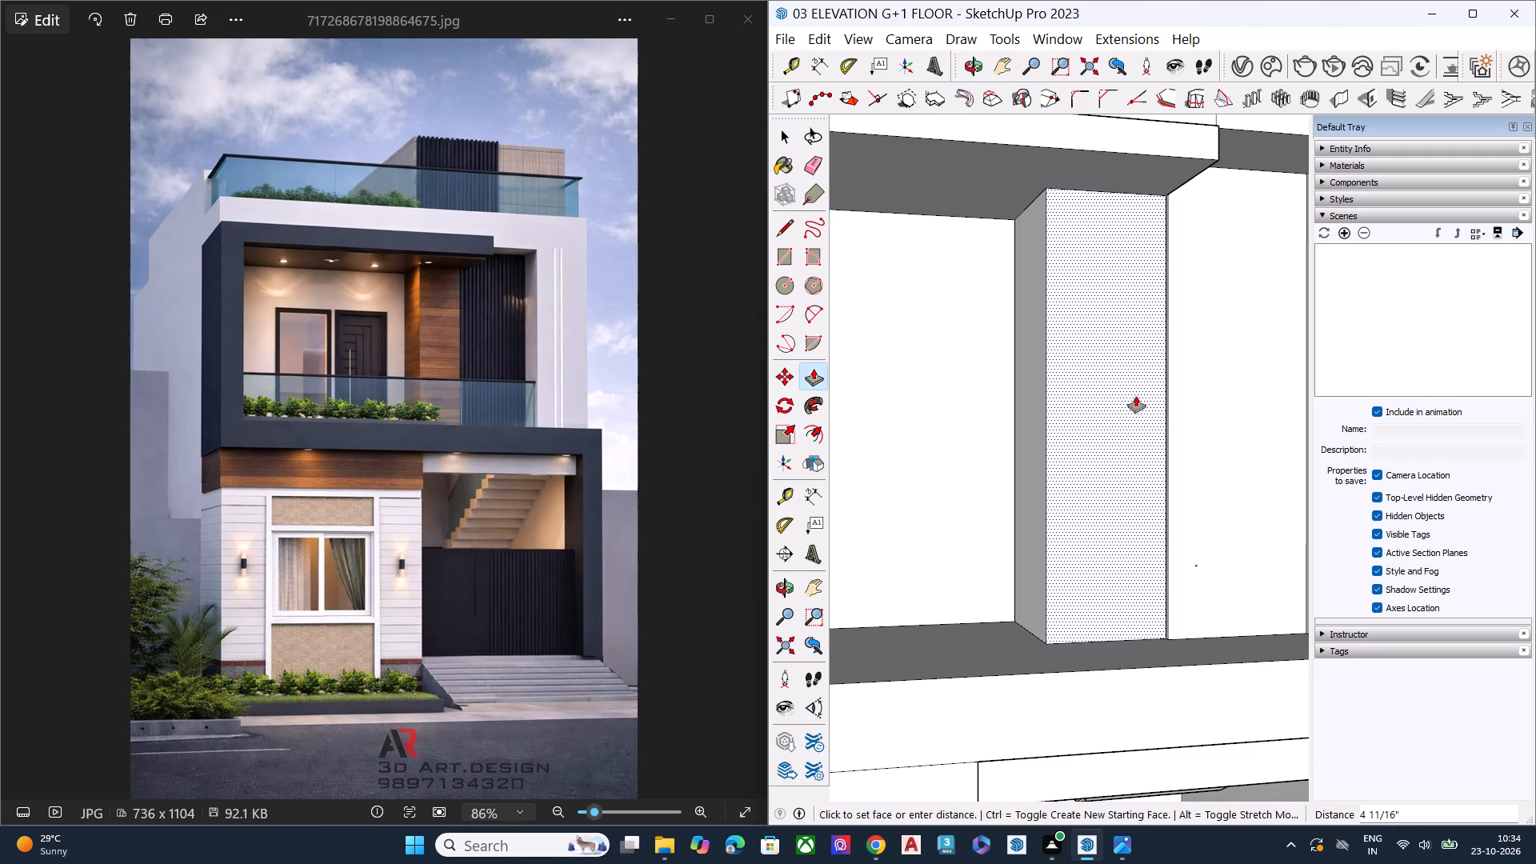
pyautogui.press('space')
pyautogui.scroll(-2, 1134, 399)
pyautogui.scroll(2, 1134, 400)
pyautogui.scroll(-9, 1134, 403)
pyautogui.scroll(1, 1134, 427)
pyautogui.scroll(-1, 1134, 427)
pyautogui.scroll(1, 1134, 428)
pyautogui.scroll(-3, 1134, 428)
pyautogui.click(1205, 166)
pyautogui.scroll(-6, 1202, 384)
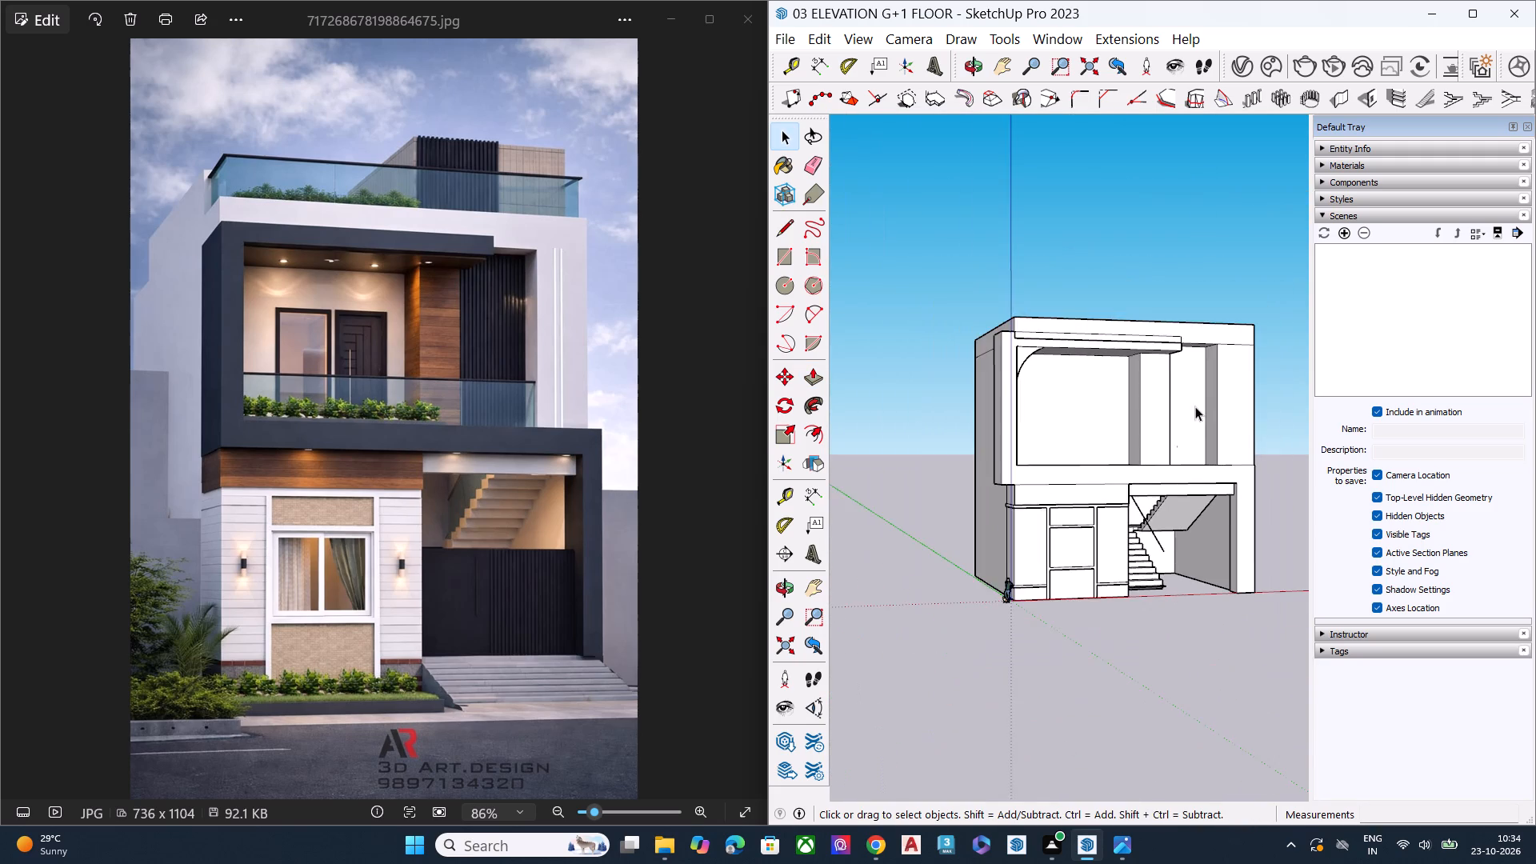
# Examine the building's roof edge, first-floor frame and balcony opening from above and from the front.
pyautogui.moveTo(1195, 406); pyautogui.dragTo(1050, 529, button='middle')
pyautogui.moveTo(1138, 379); pyautogui.dragTo(1438, 426, button='middle')
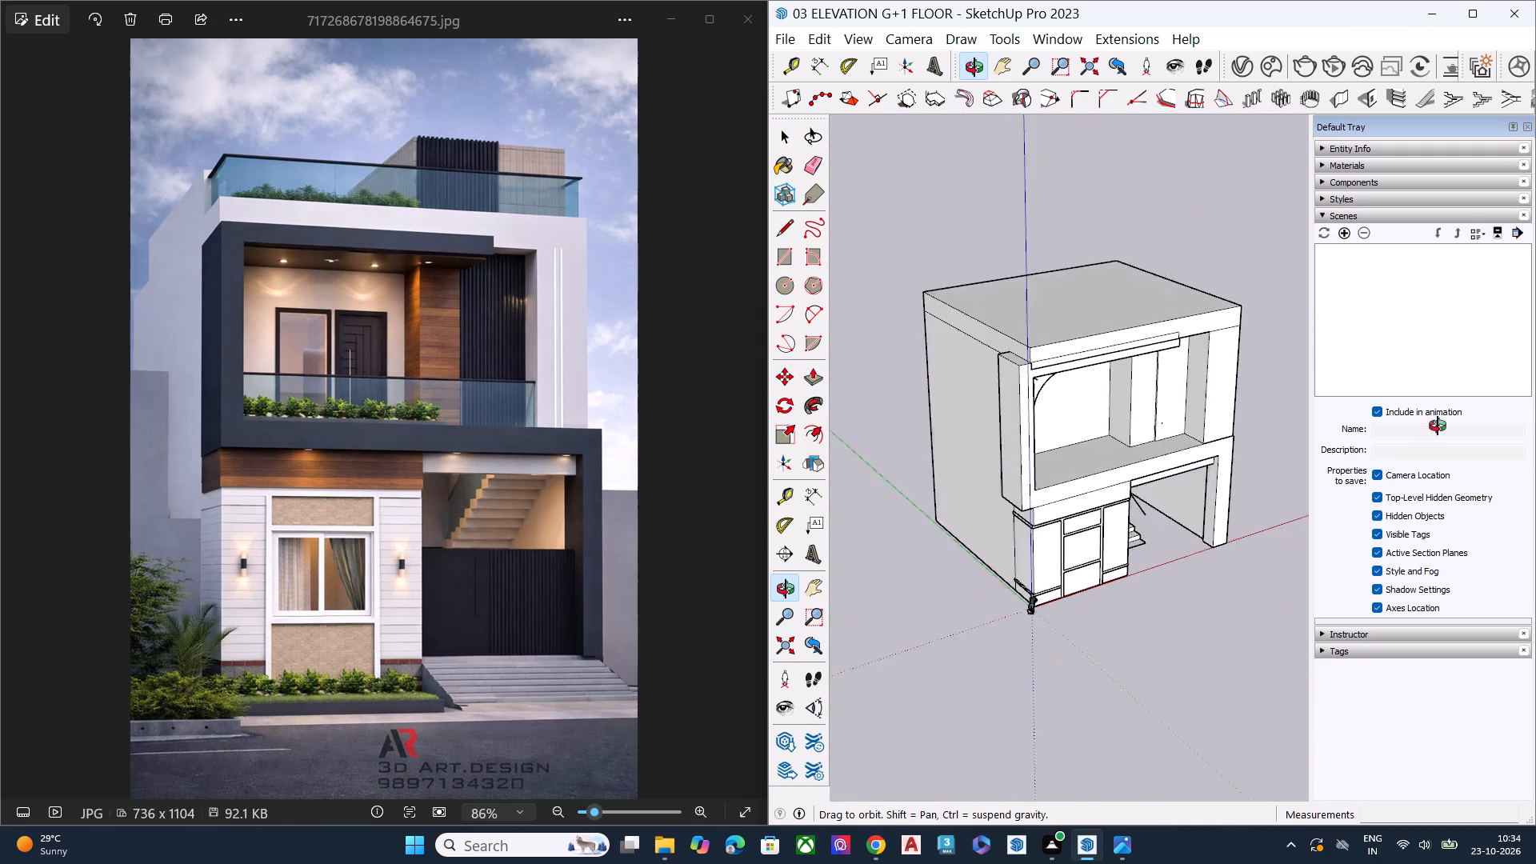
pyautogui.moveTo(1438, 426); pyautogui.dragTo(1458, 405, button='middle')
pyautogui.scroll(3, 1157, 312)
pyautogui.scroll(-2, 1132, 316)
pyautogui.scroll(2, 1123, 319)
pyautogui.scroll(-1, 1119, 322)
pyautogui.scroll(1, 1118, 323)
pyautogui.click(1110, 329)
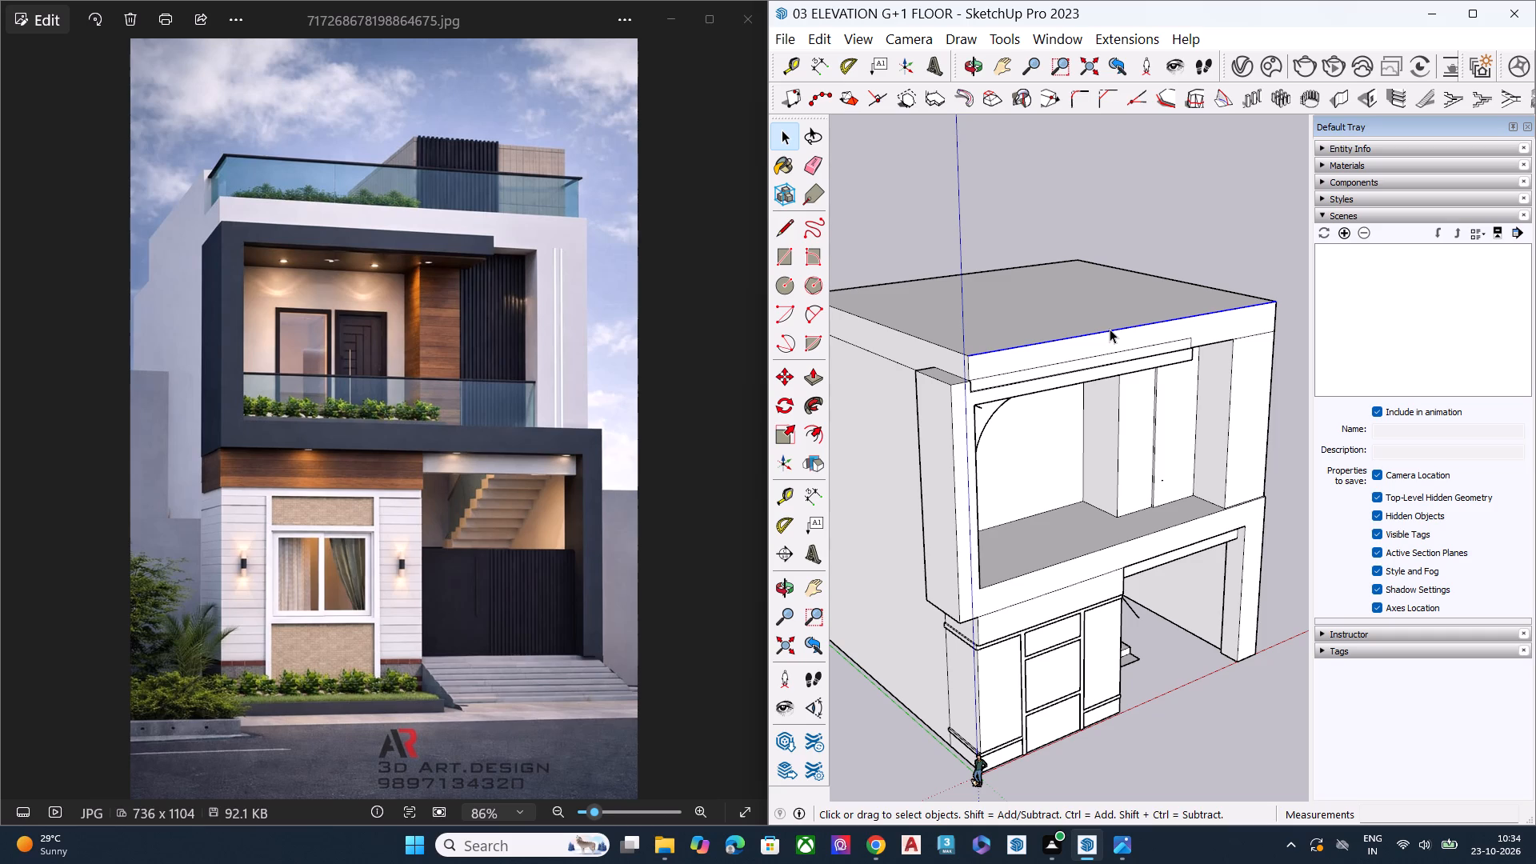
pyautogui.click(1090, 311)
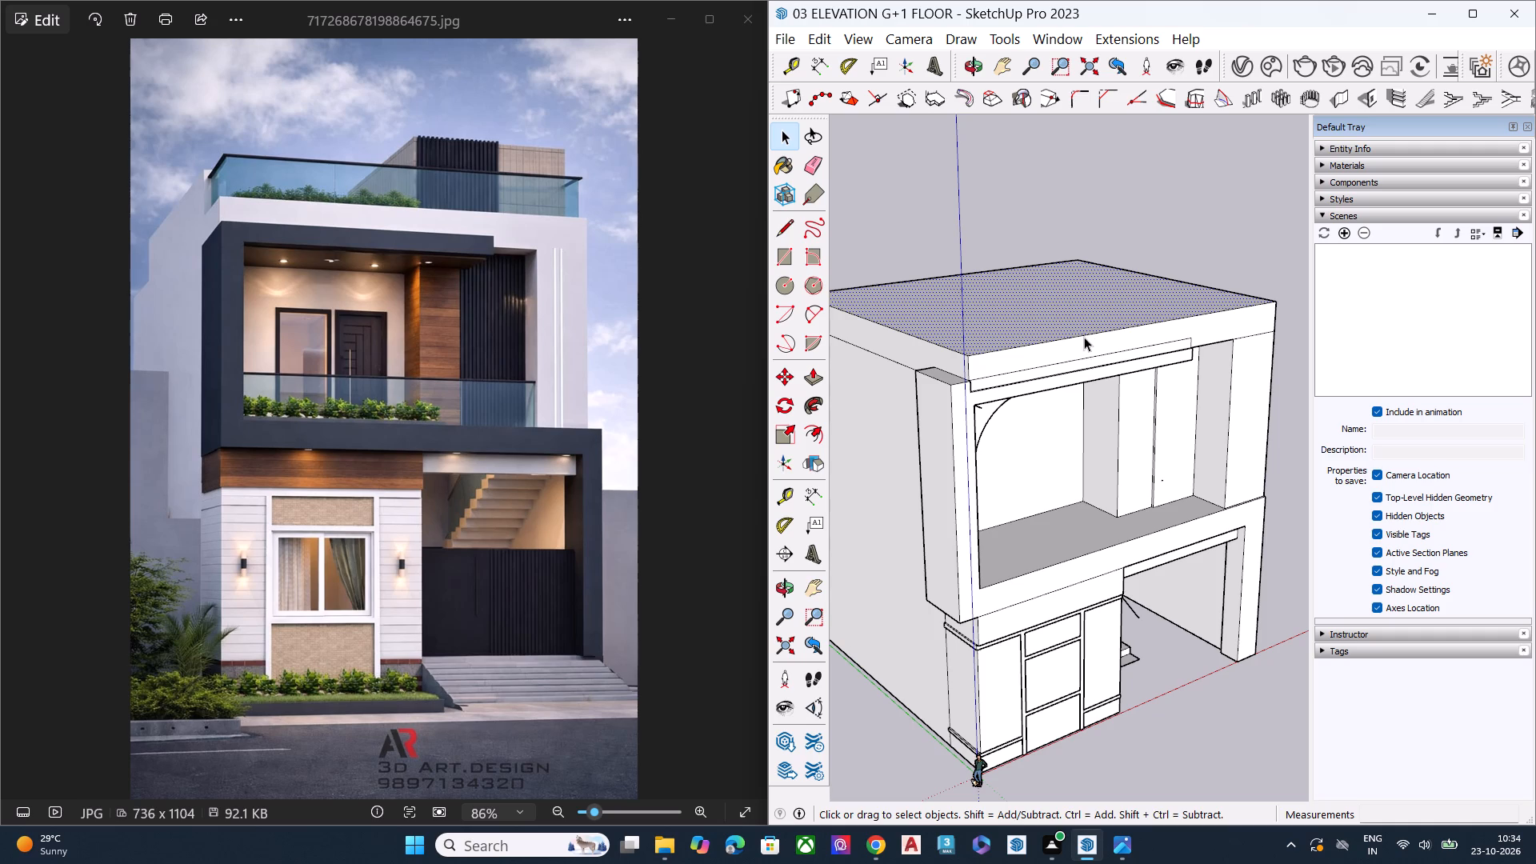
pyautogui.scroll(-6, 1118, 415)
pyautogui.moveTo(1134, 502); pyautogui.dragTo(1087, 428, button='middle')
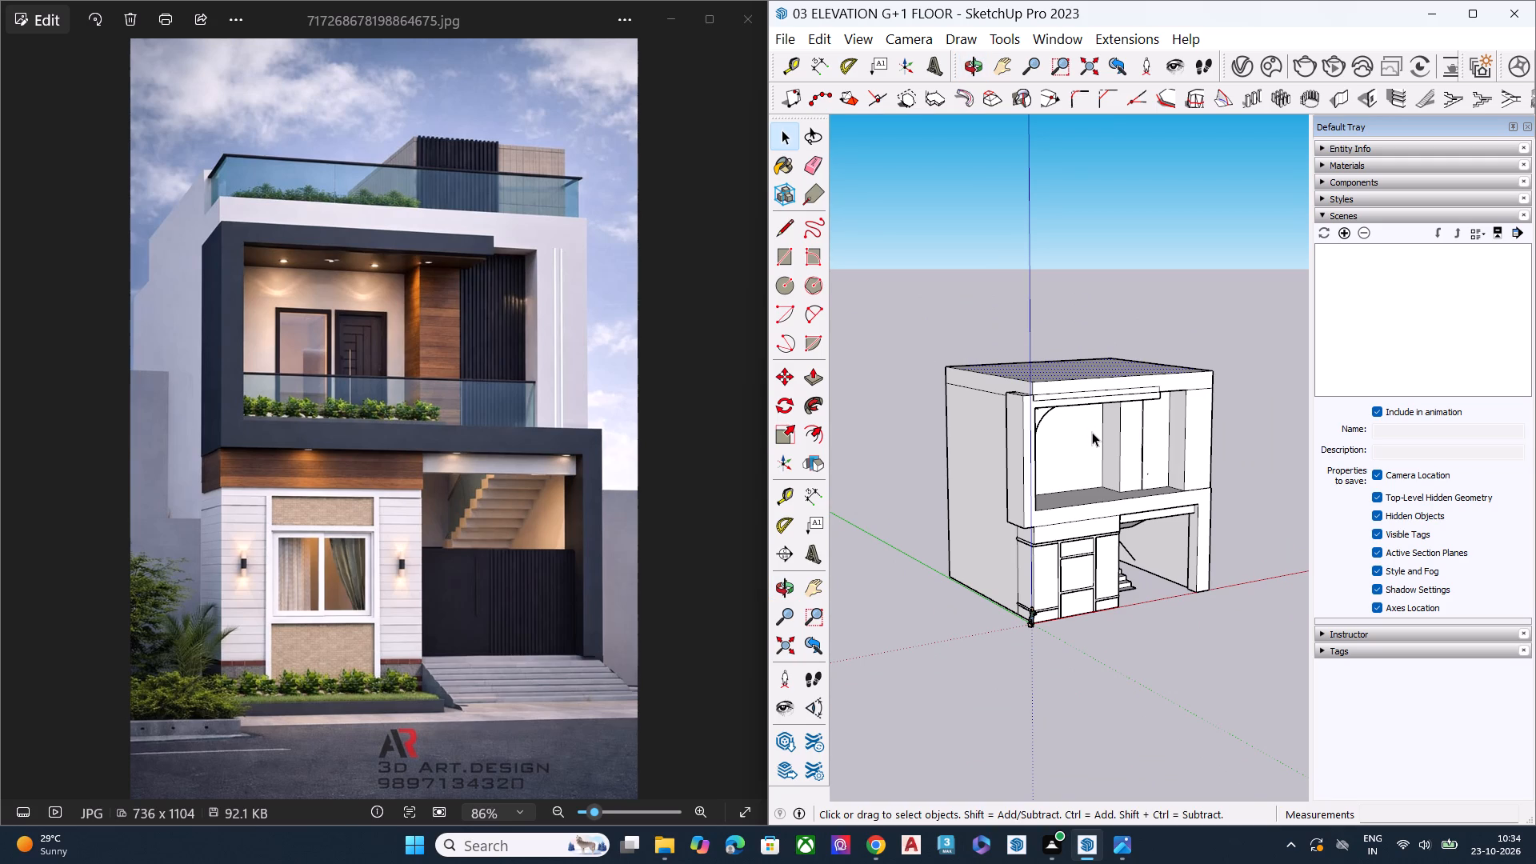
pyautogui.scroll(1, 1092, 432)
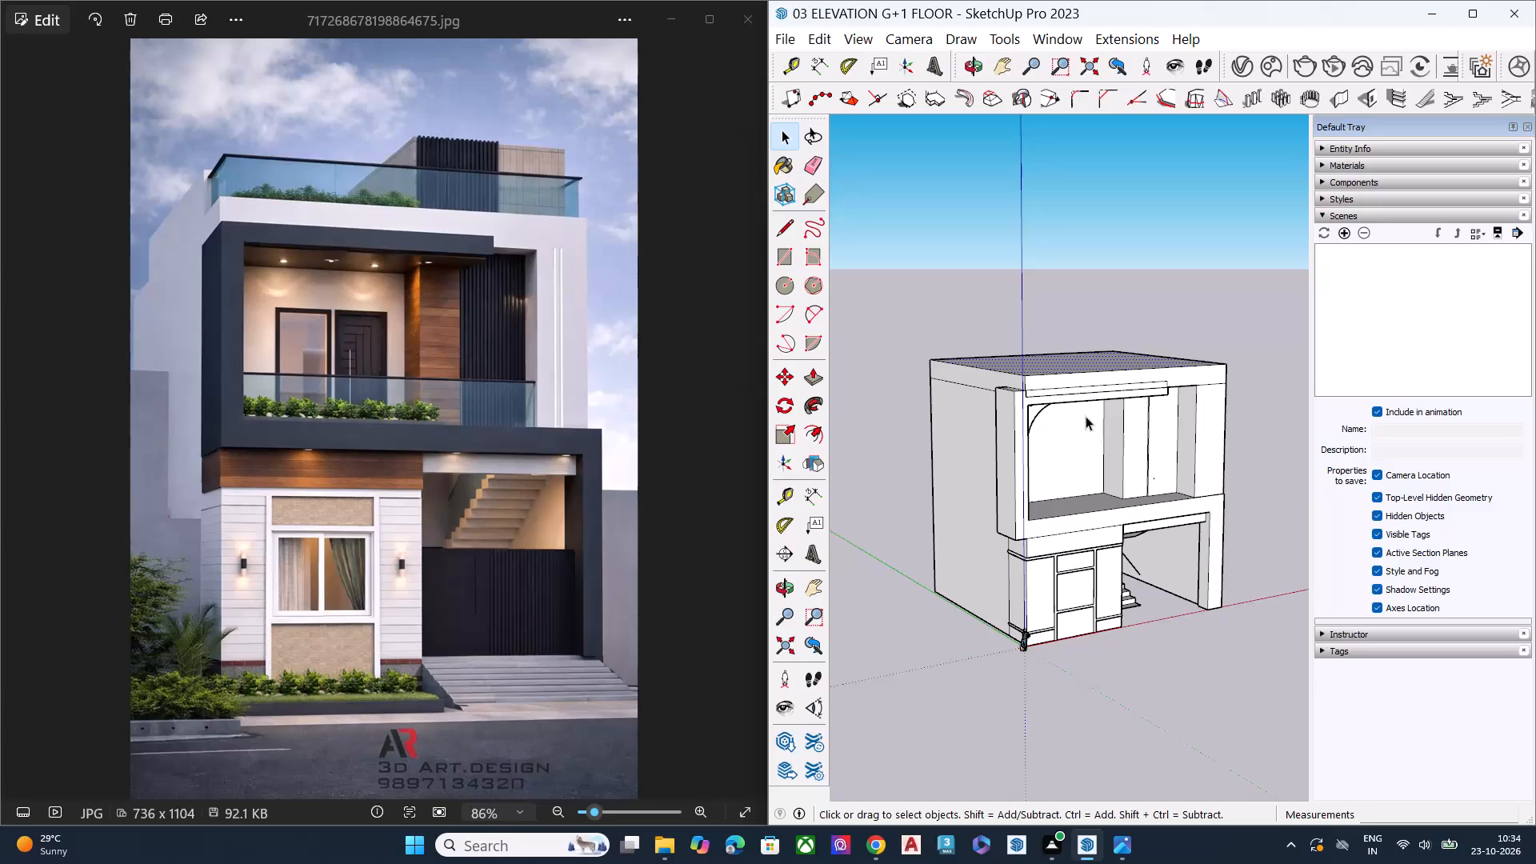
pyautogui.scroll(-3, 1085, 414)
pyautogui.moveTo(1133, 515); pyautogui.dragTo(1102, 466, button='middle')
pyautogui.scroll(8, 1108, 452)
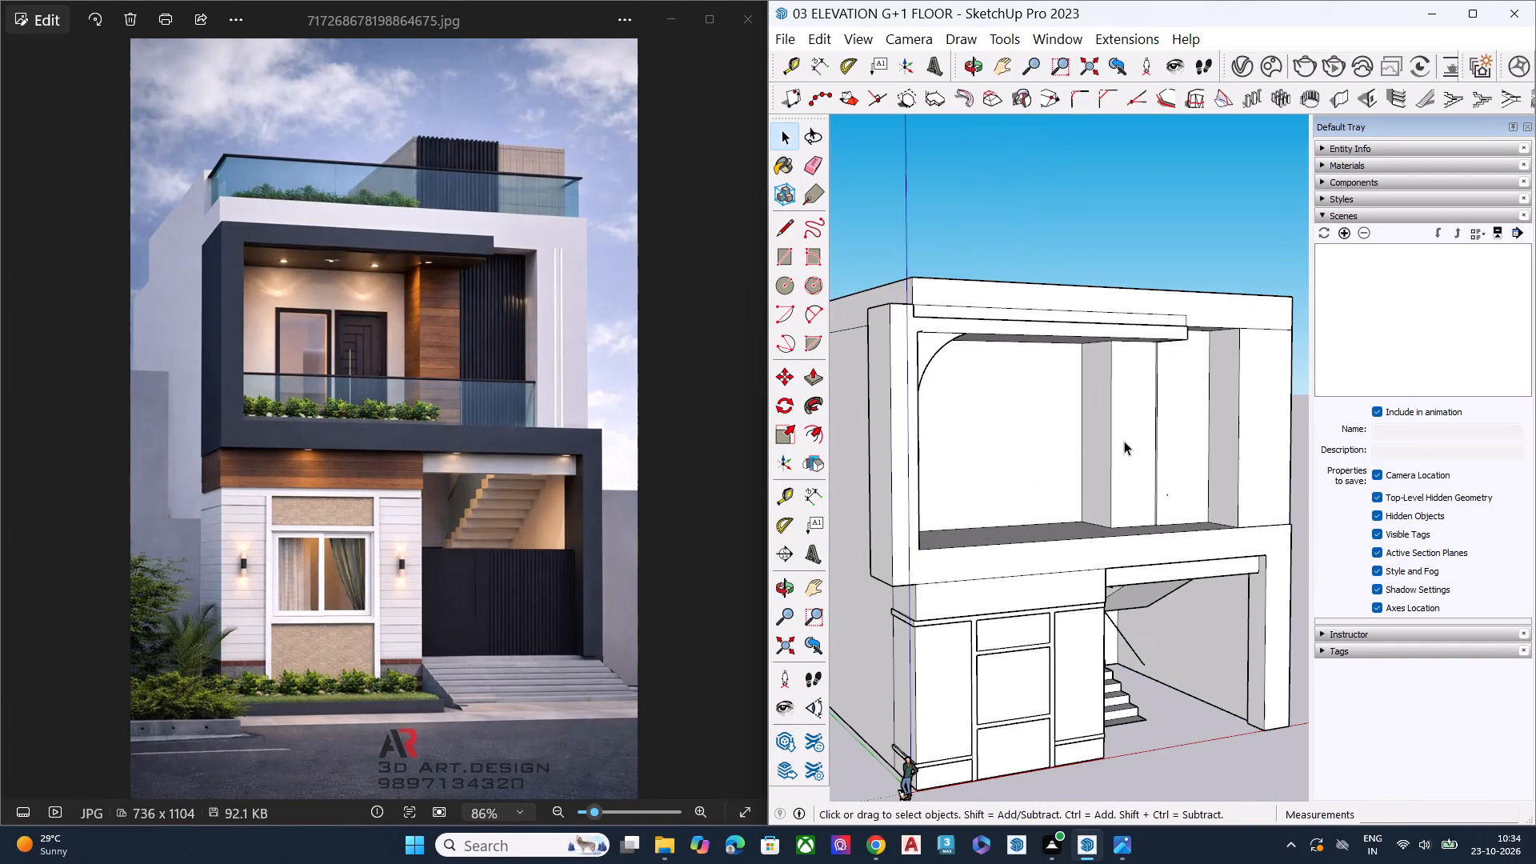
pyautogui.scroll(1, 1124, 441)
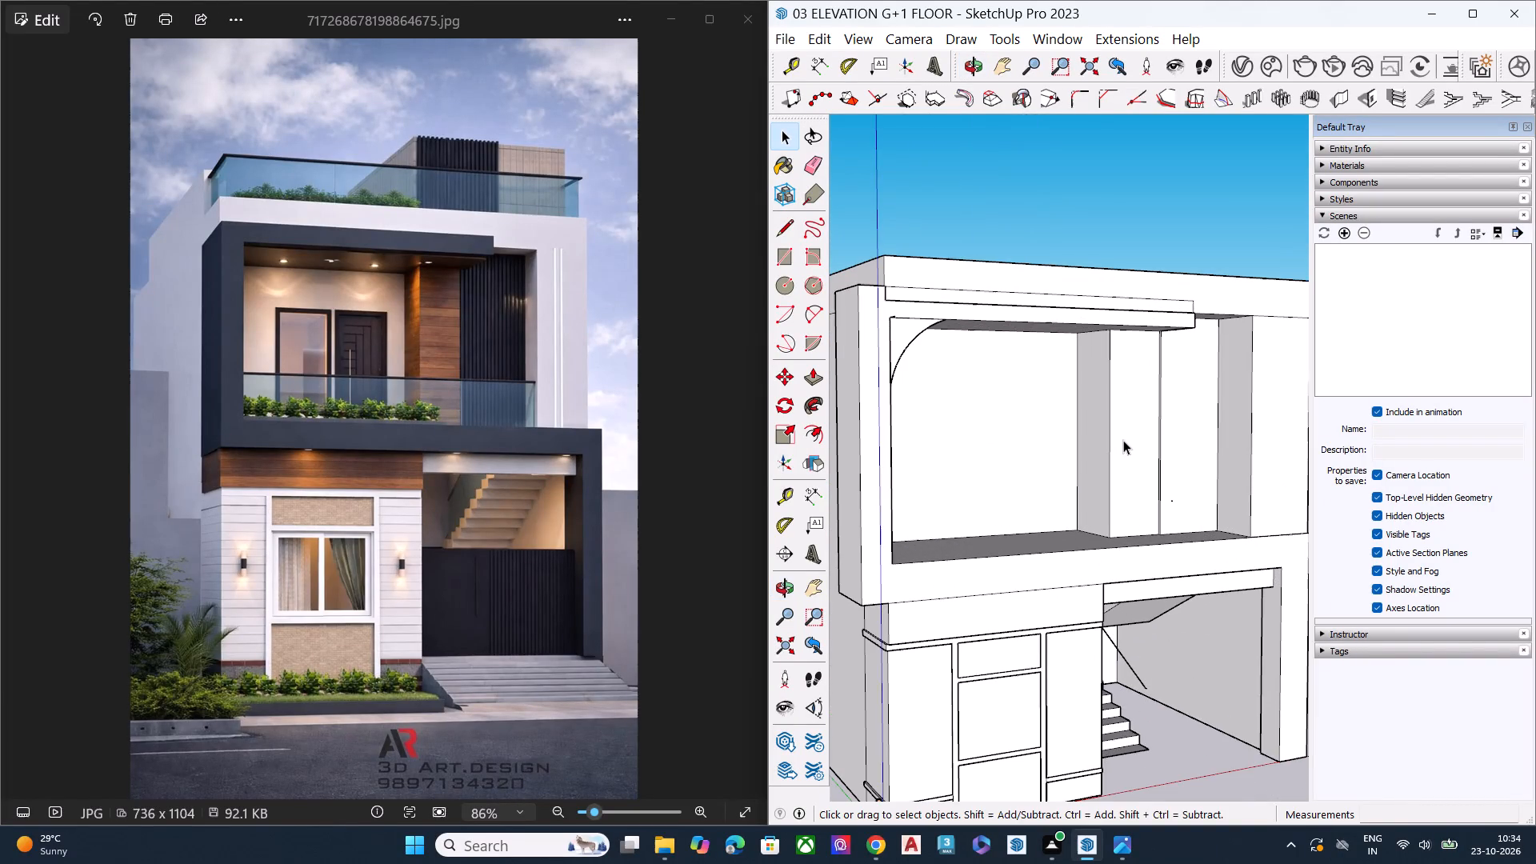
# Push/Pull the narrow strip along the top of the first-floor frame's beam until it is flush with the frame's front face.
pyautogui.moveTo(982, 343); pyautogui.dragTo(1007, 474, button='middle')
pyautogui.scroll(7, 949, 374)
pyautogui.scroll(-8, 912, 336)
pyautogui.moveTo(890, 370); pyautogui.dragTo(946, 518, button='middle')
pyautogui.scroll(7, 892, 438)
pyautogui.moveTo(947, 414); pyautogui.dragTo(1487, 309, button='middle')
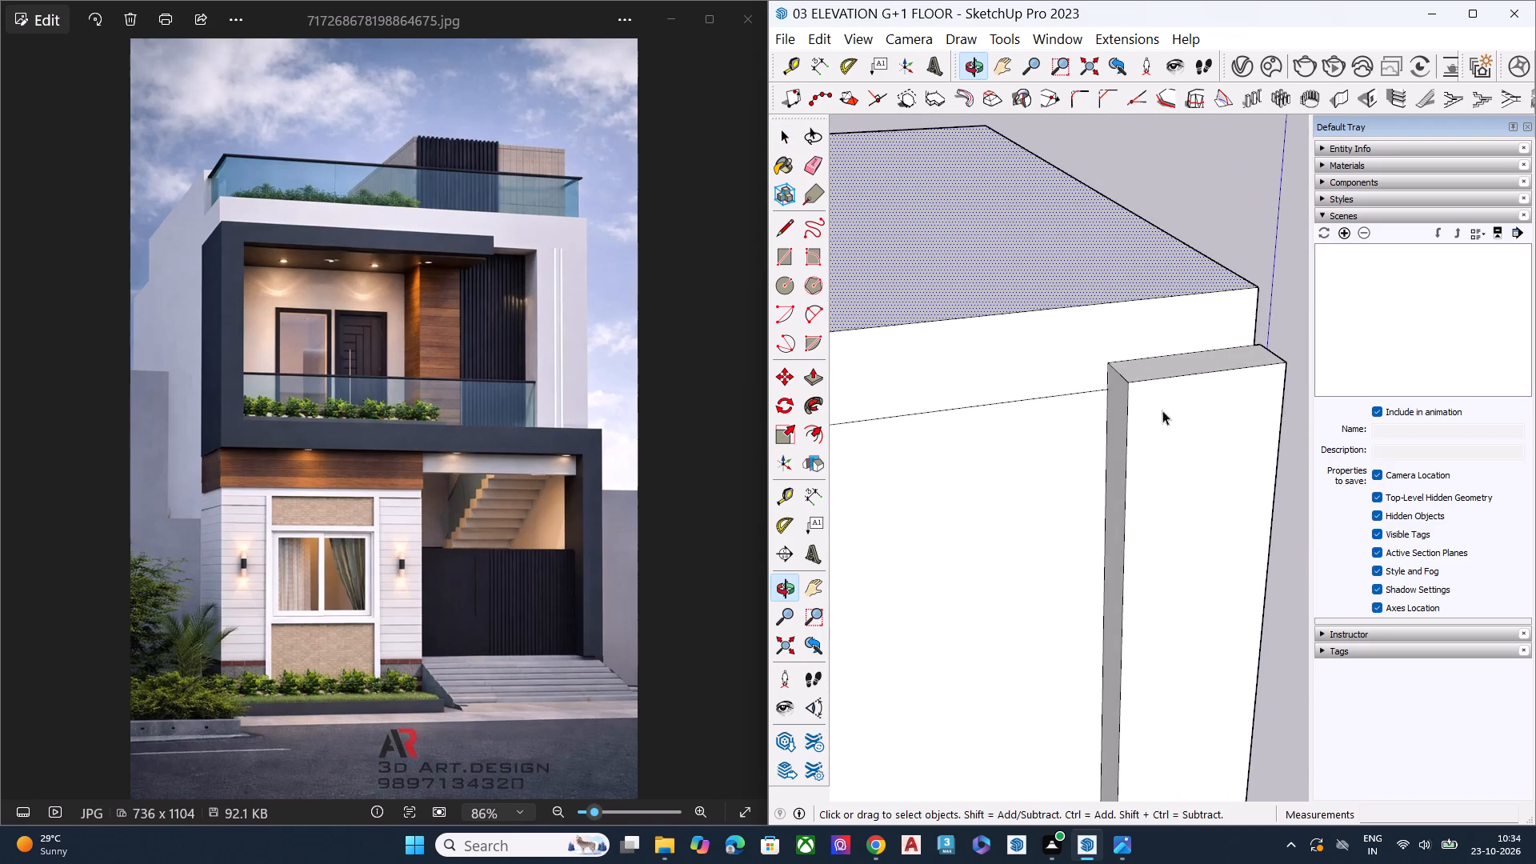
pyautogui.moveTo(1162, 410); pyautogui.dragTo(1202, 365, button='middle')
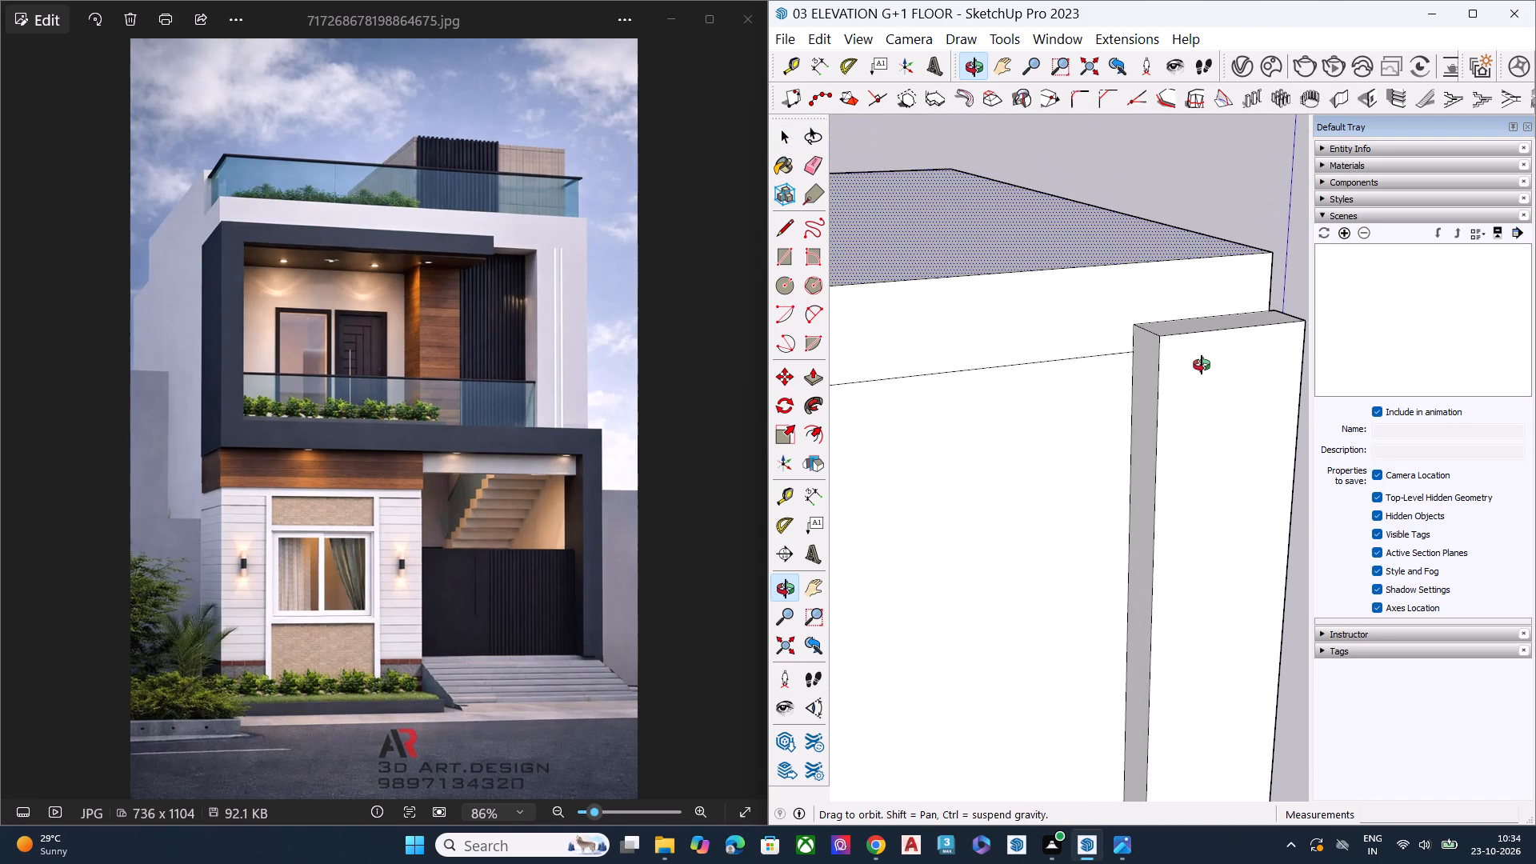
pyautogui.moveTo(1202, 365); pyautogui.dragTo(834, 385, button='middle')
pyautogui.moveTo(799, 376); pyautogui.dragTo(704, 358, button='middle')
pyautogui.moveTo(977, 374); pyautogui.dragTo(830, 429, button='middle')
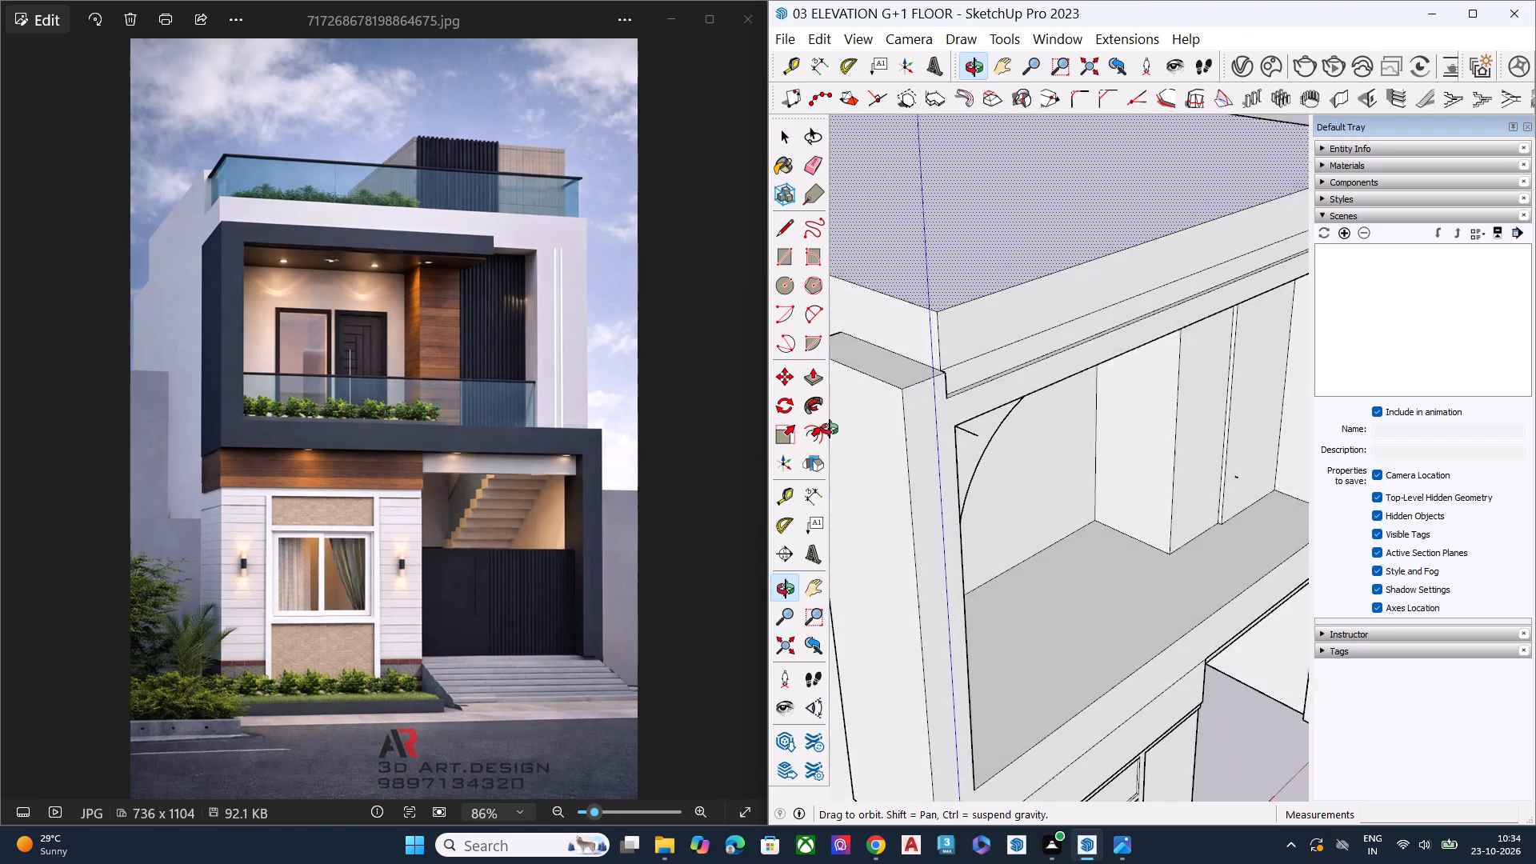
pyautogui.moveTo(830, 429); pyautogui.dragTo(810, 464, button='middle')
pyautogui.scroll(6, 933, 417)
pyautogui.click(940, 414)
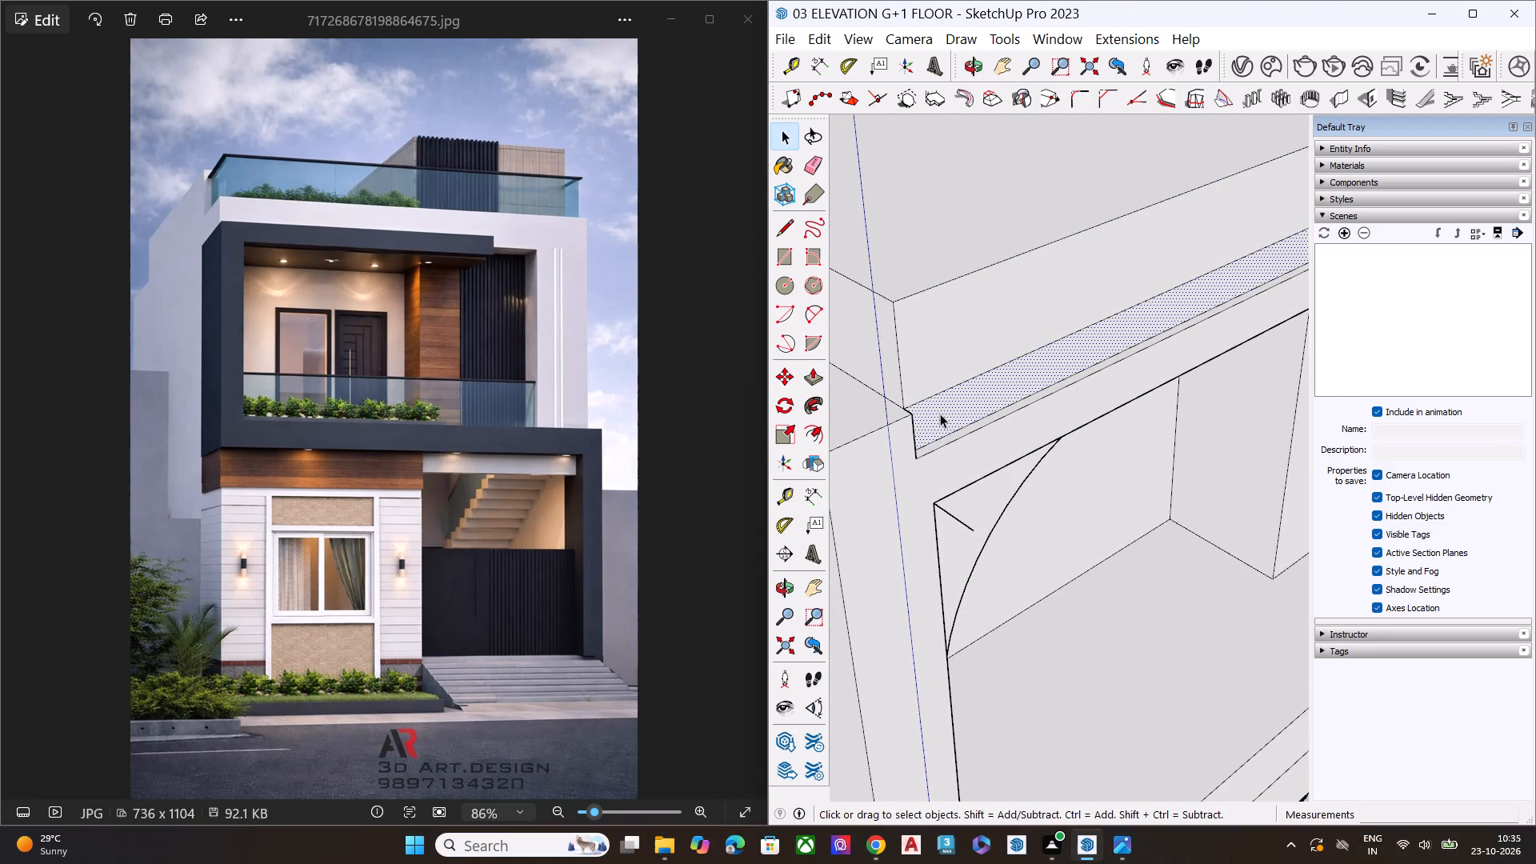
pyautogui.click(940, 414)
pyautogui.press('p')
pyautogui.click(940, 414)
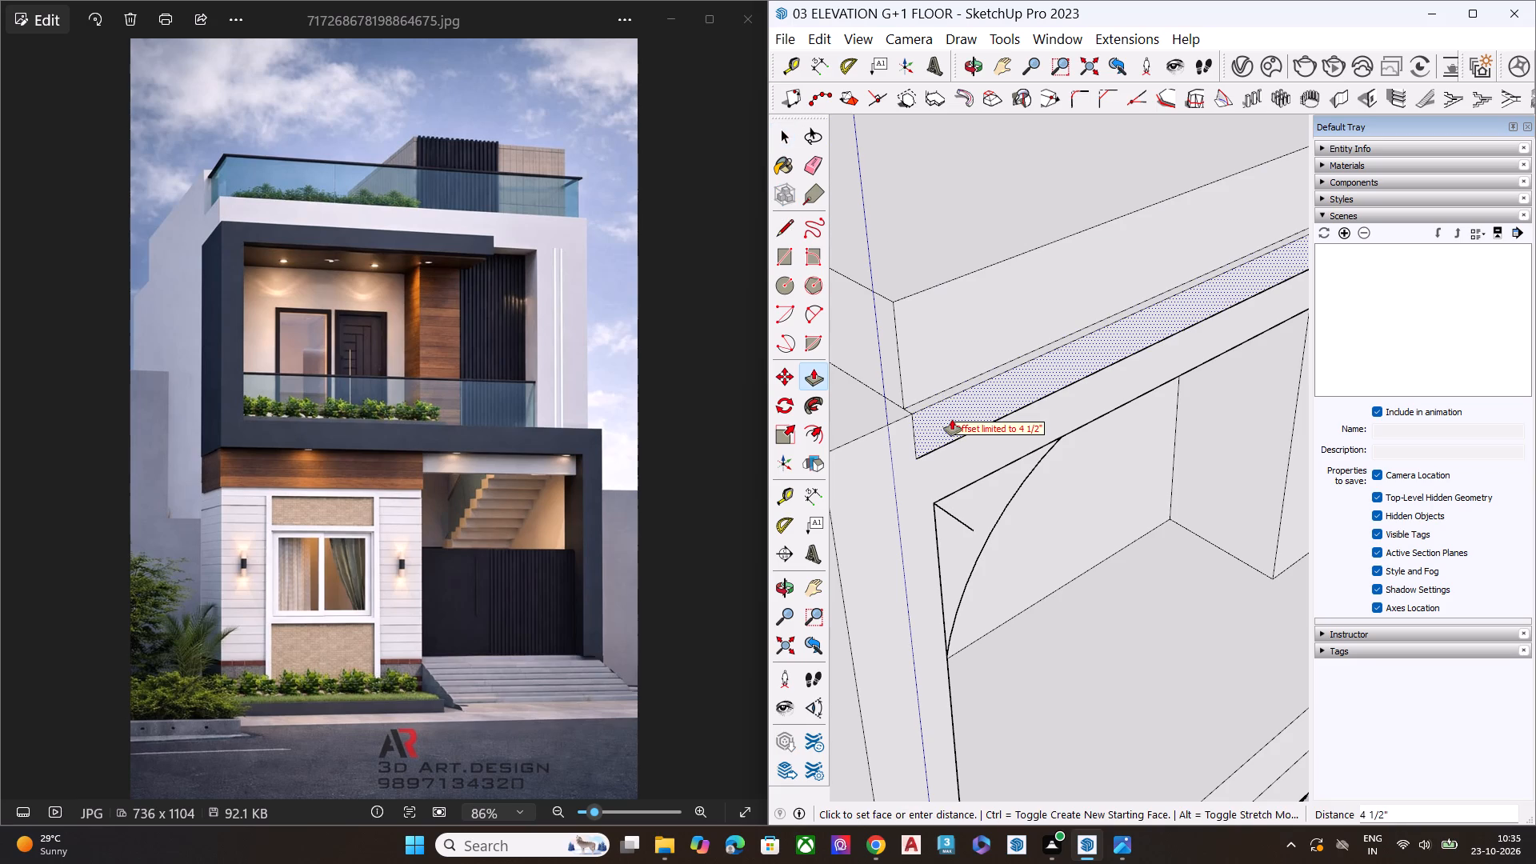
pyautogui.click(918, 454)
pyautogui.press('space')
# Erase the seam lines between the top strip and the frame's front face so they form one continuous face.
pyautogui.moveTo(908, 474); pyautogui.dragTo(894, 405, button='middle')
pyautogui.scroll(2, 894, 410)
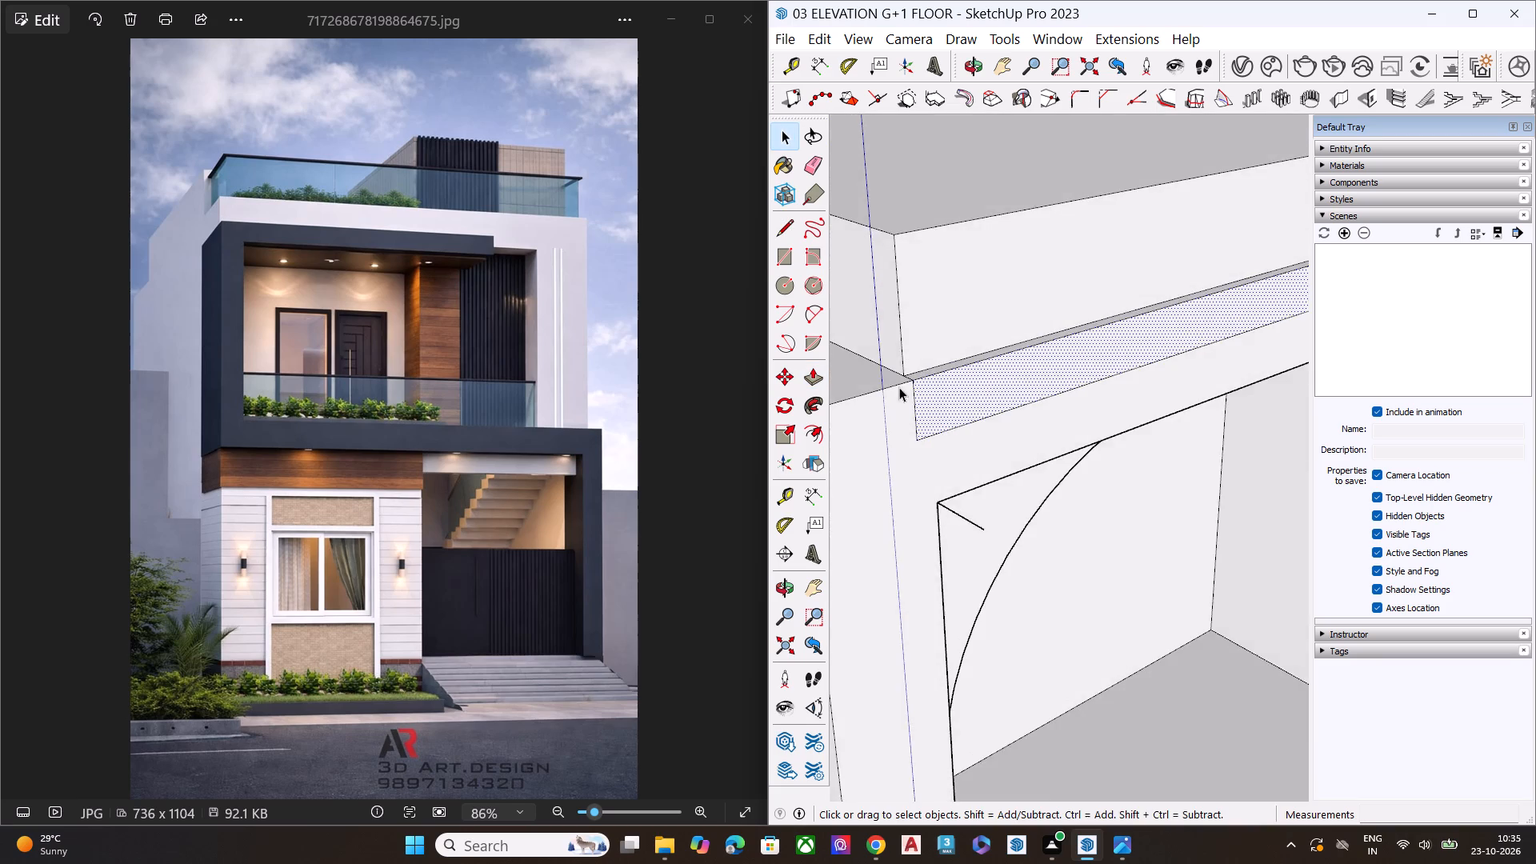
pyautogui.scroll(-12, 918, 357)
pyautogui.scroll(1, 942, 393)
pyautogui.scroll(-1, 942, 394)
pyautogui.scroll(2, 942, 394)
pyautogui.scroll(-4, 942, 395)
pyautogui.moveTo(941, 413); pyautogui.dragTo(823, 289, button='middle')
pyautogui.scroll(3, 922, 319)
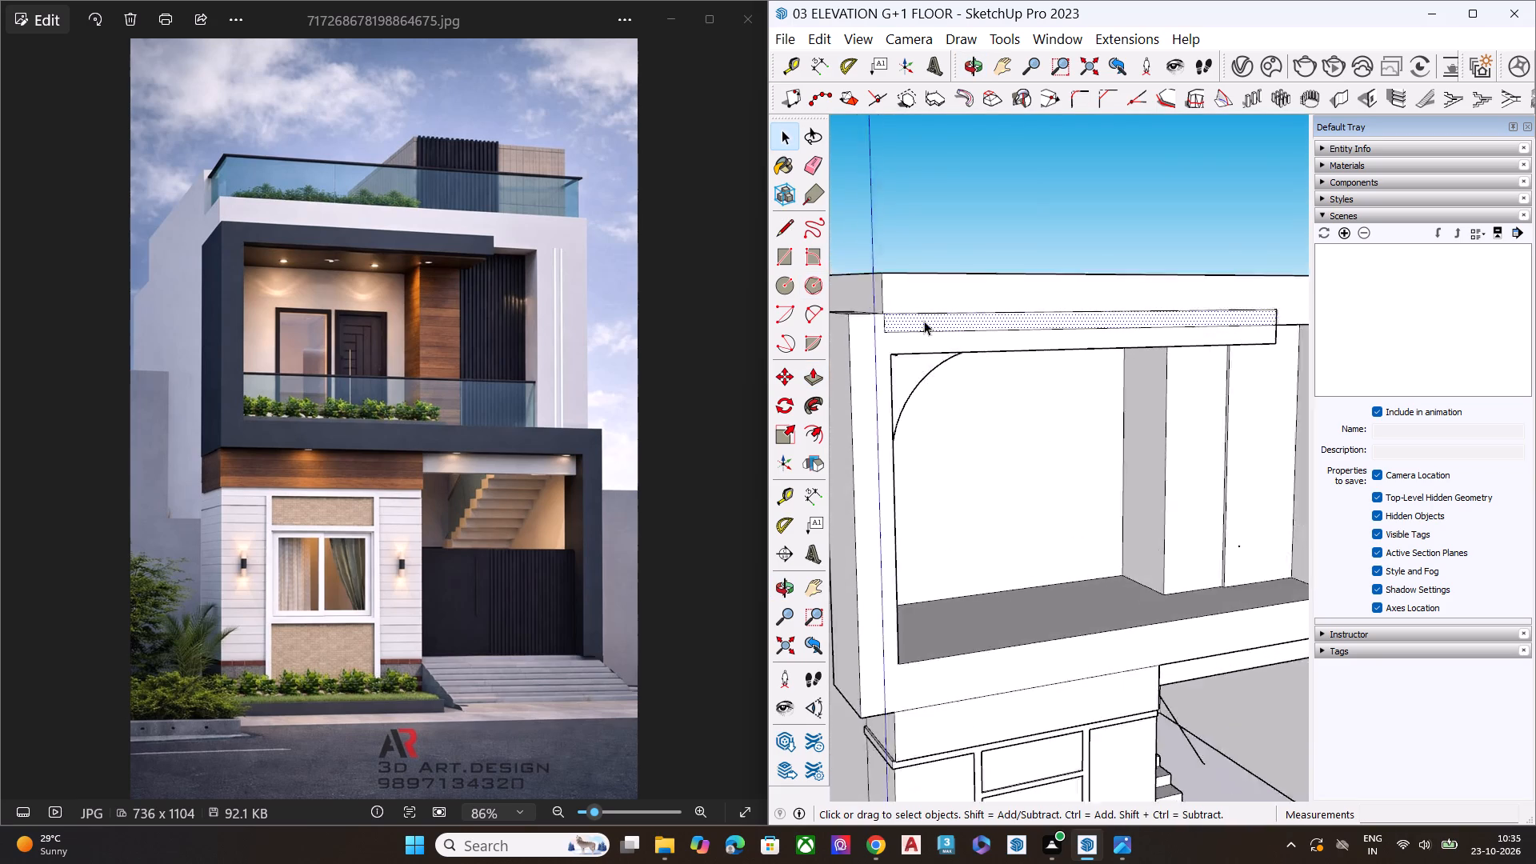
pyautogui.scroll(5, 924, 321)
pyautogui.click(960, 154)
pyautogui.scroll(-6, 1030, 345)
pyautogui.scroll(1, 1034, 350)
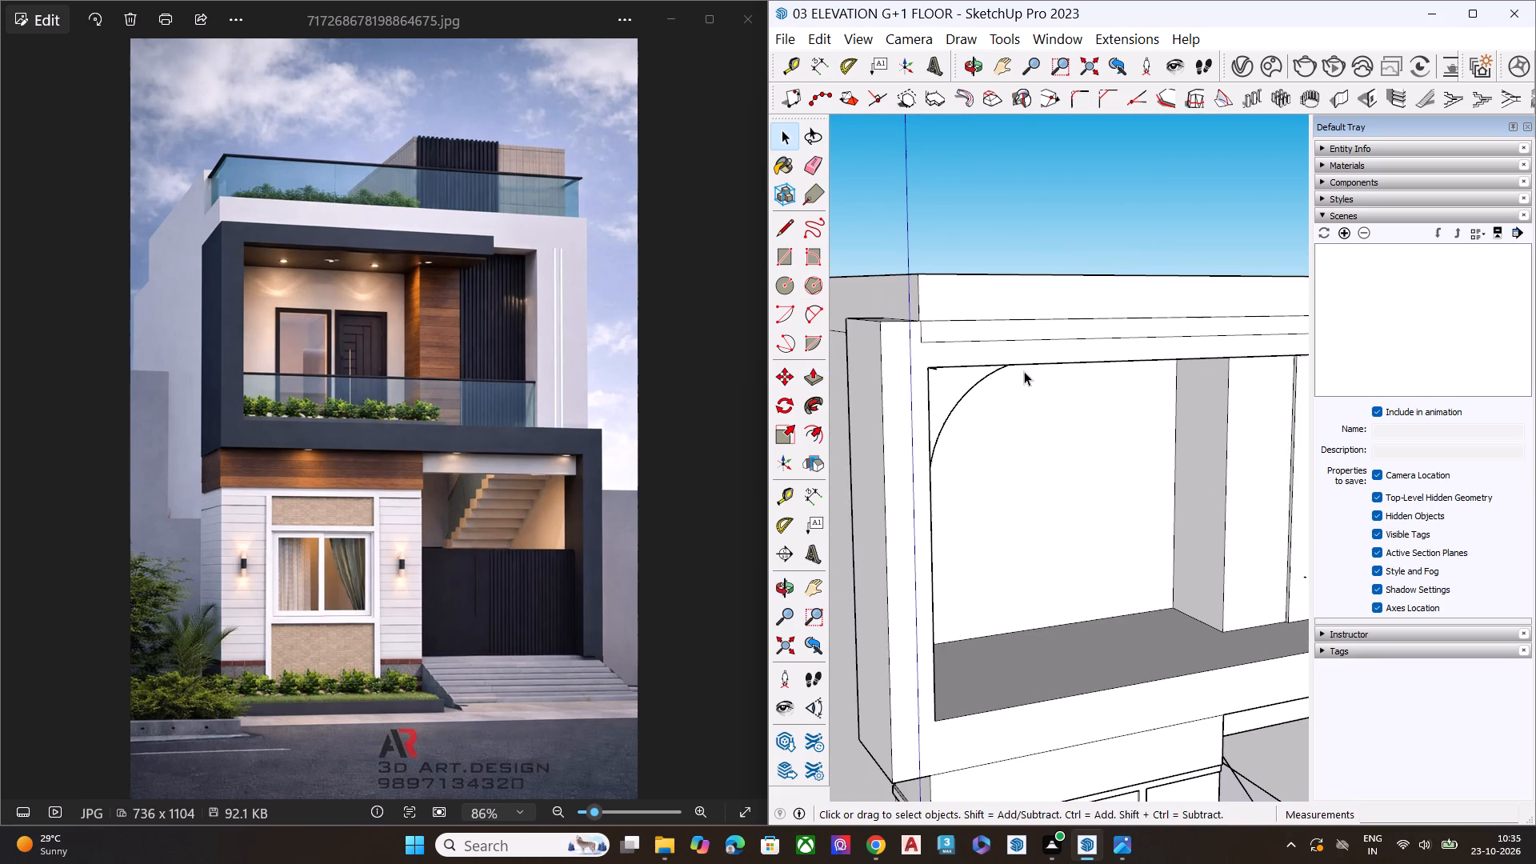
pyautogui.press('e')
pyautogui.scroll(8, 939, 331)
pyautogui.click(900, 335)
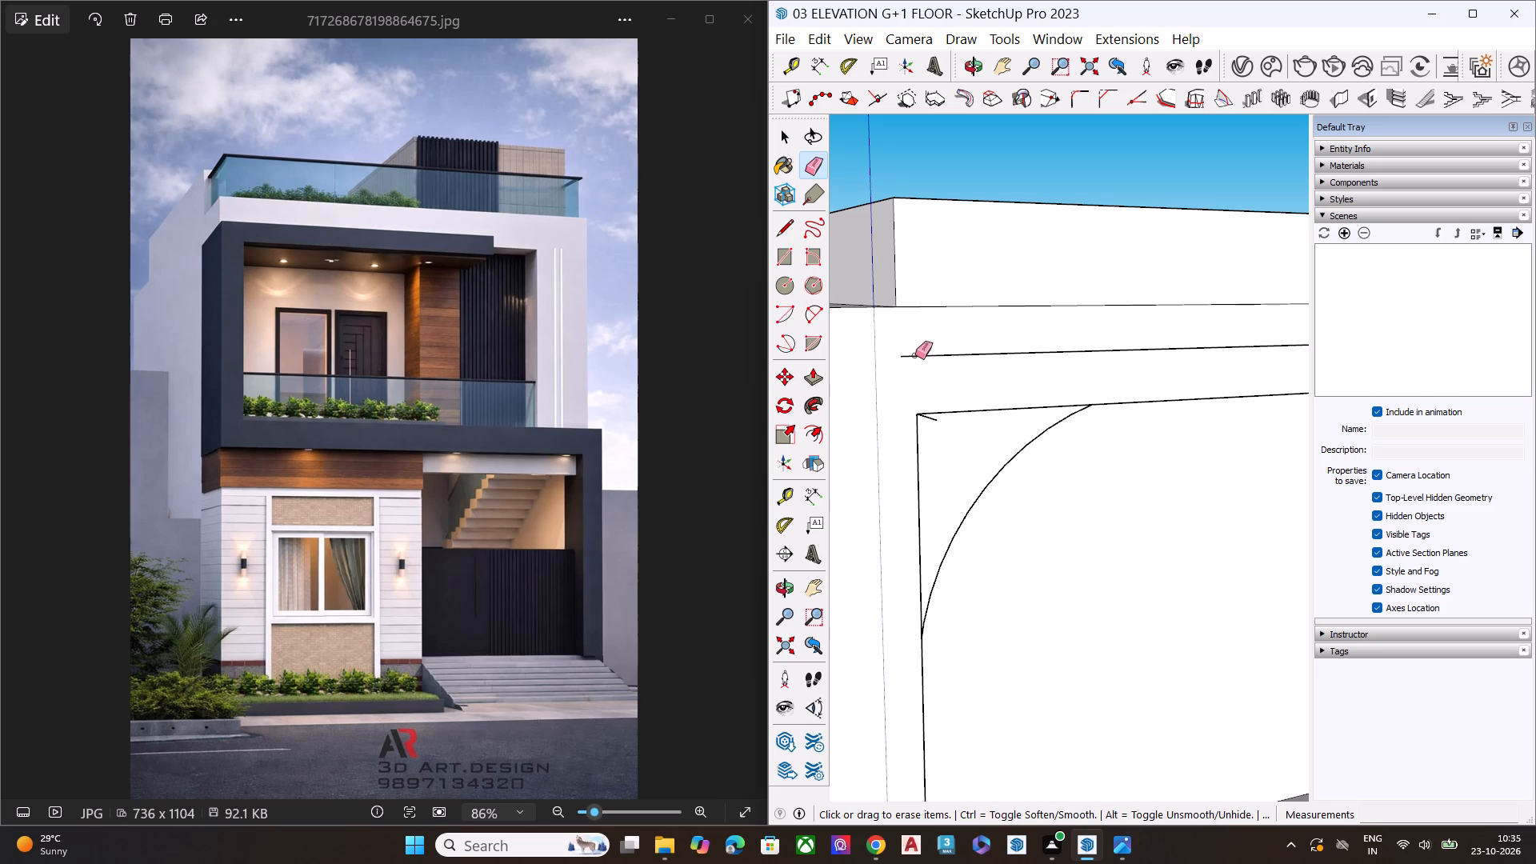
pyautogui.click(915, 355)
# Erase the short leftover seam on the free end of the top beam beside the wood-clad panel.
pyautogui.scroll(-4, 908, 349)
pyautogui.scroll(2, 908, 353)
pyautogui.scroll(-3, 908, 353)
pyautogui.scroll(2, 910, 356)
pyautogui.scroll(-7, 940, 346)
pyautogui.moveTo(1186, 348); pyautogui.dragTo(1154, 353, button='middle')
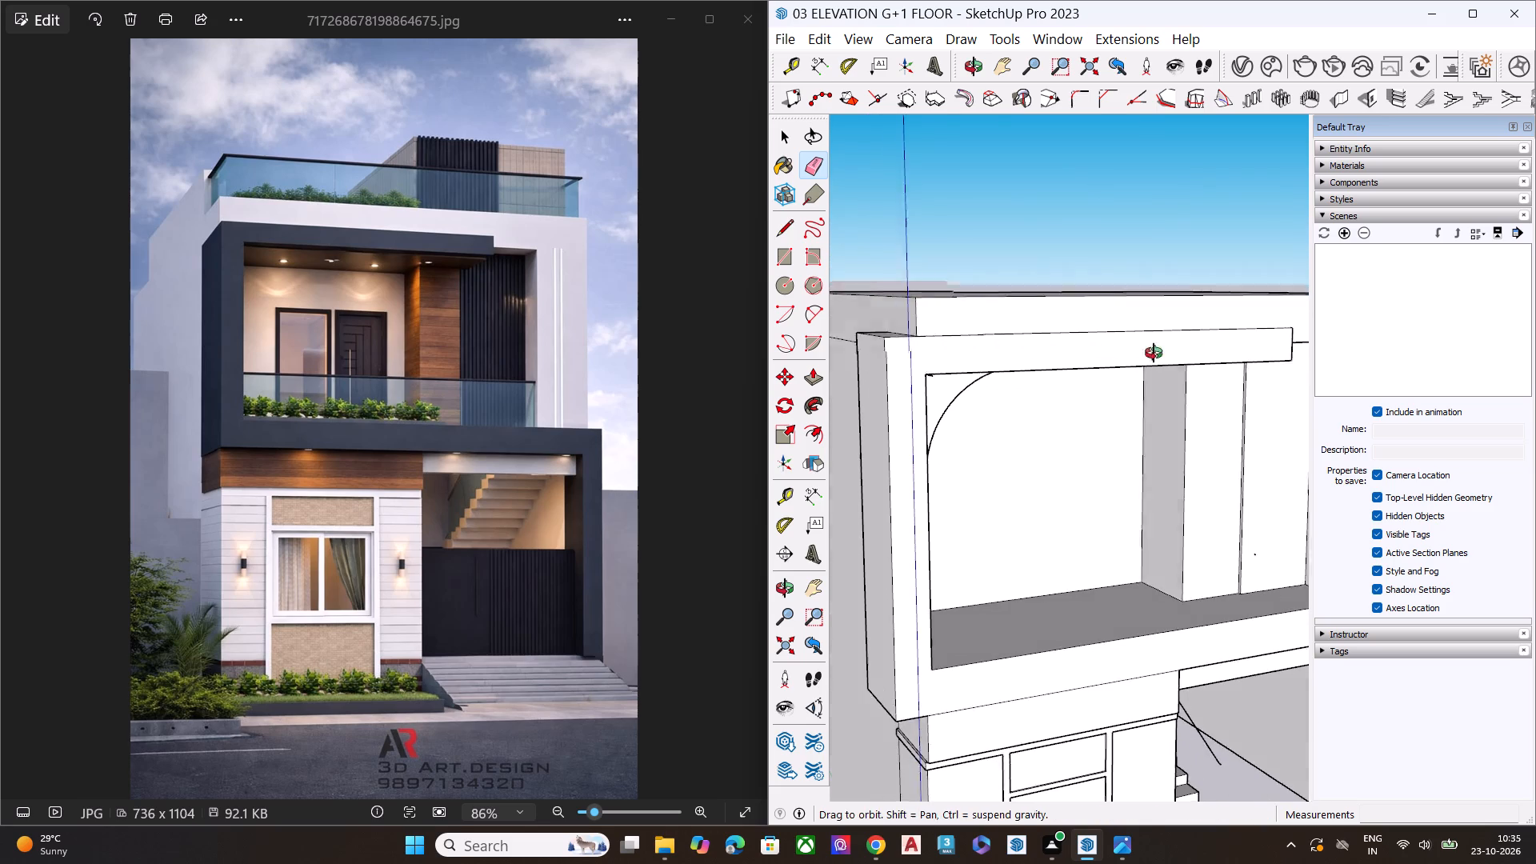
pyautogui.moveTo(1154, 353); pyautogui.dragTo(848, 349, button='middle')
pyautogui.scroll(-2, 985, 351)
pyautogui.scroll(1, 990, 358)
pyautogui.scroll(-2, 999, 368)
pyautogui.moveTo(1111, 371); pyautogui.dragTo(843, 577, button='middle')
pyautogui.scroll(5, 1062, 502)
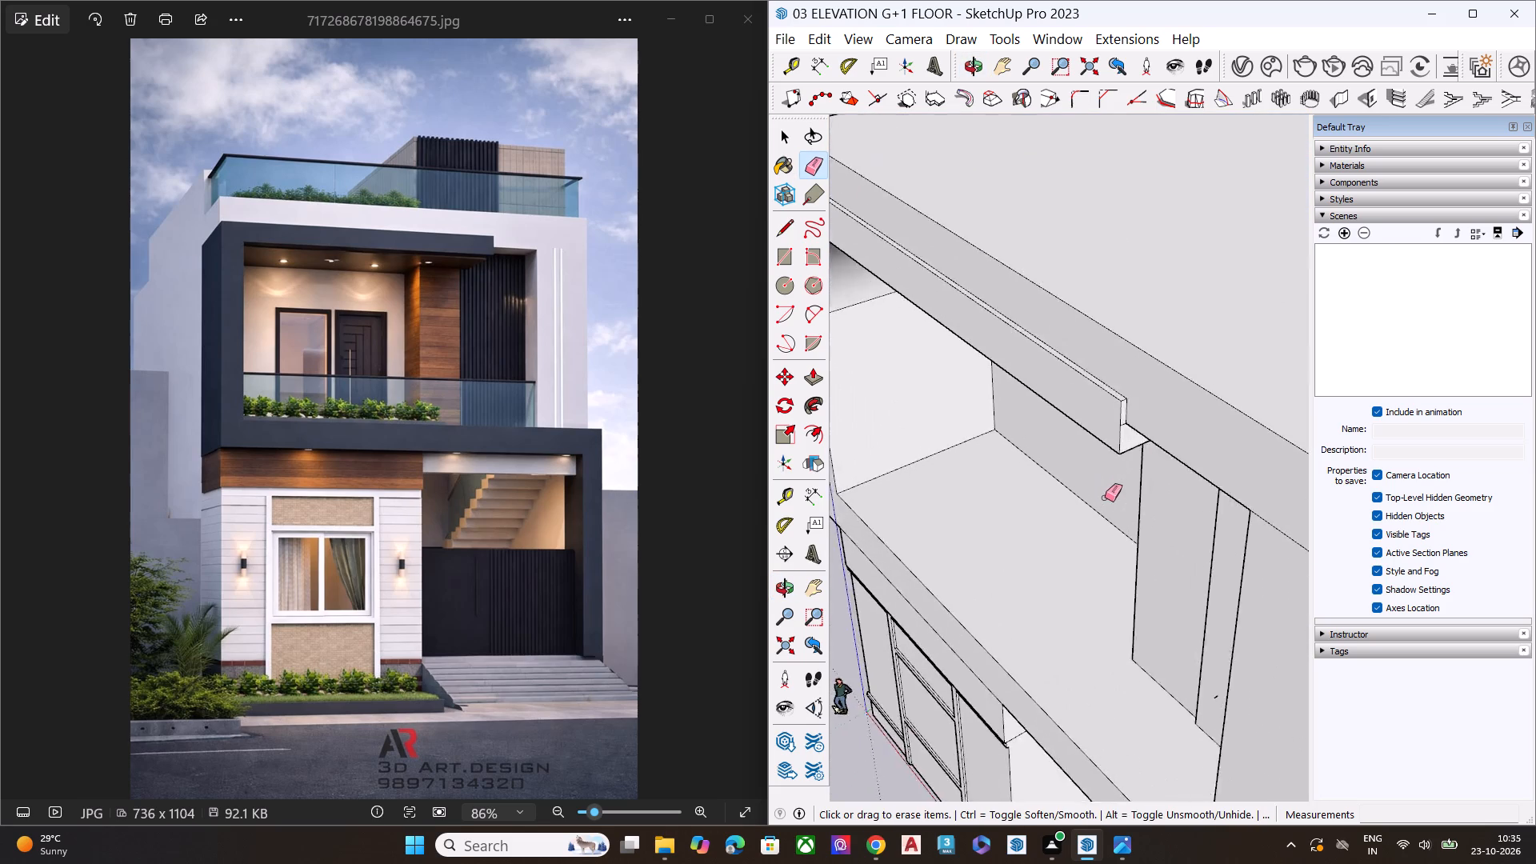
pyautogui.scroll(3, 1105, 498)
pyautogui.scroll(1, 1158, 413)
pyautogui.moveTo(1158, 406); pyautogui.dragTo(1112, 154, button='middle')
pyautogui.scroll(6, 1123, 192)
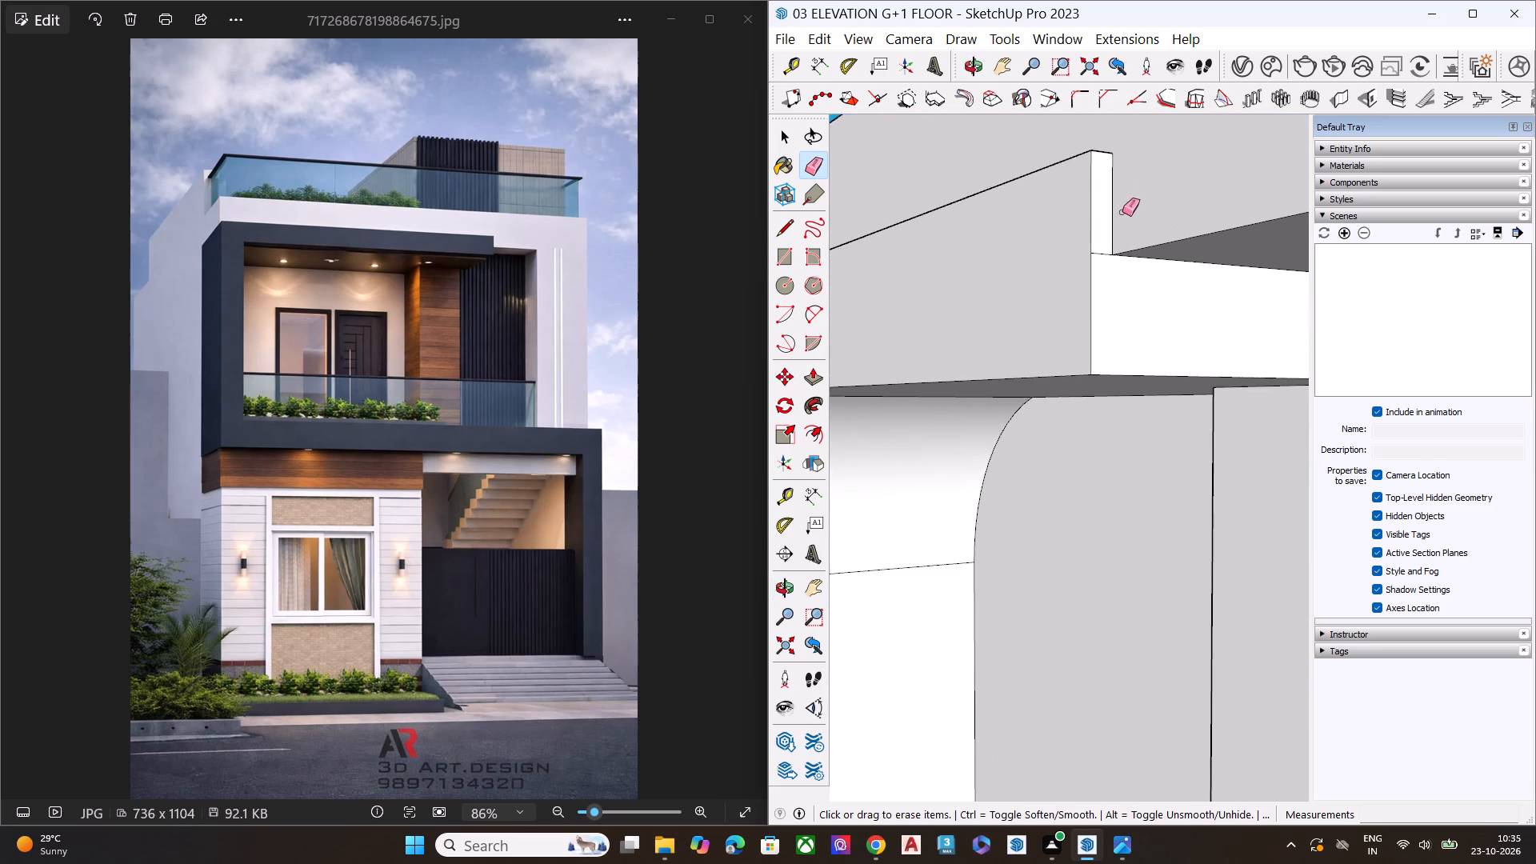
pyautogui.scroll(-5, 1082, 299)
pyautogui.scroll(5, 1097, 274)
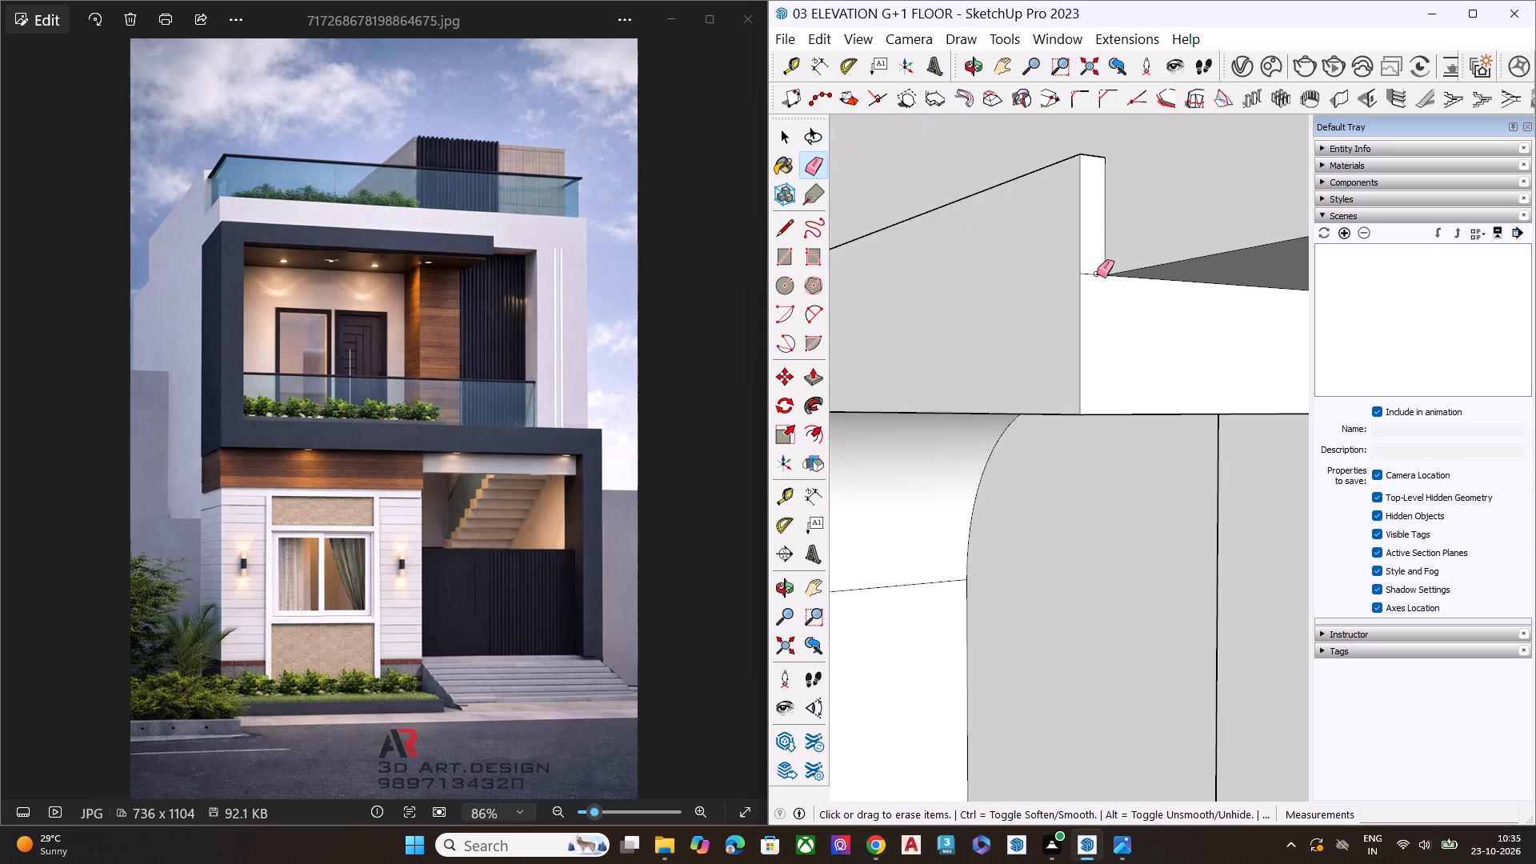
pyautogui.click(1097, 274)
pyautogui.press('space')
# Examine the beam end, the whole facade and the balcony's back wall from several angles.
pyautogui.scroll(-3, 1097, 274)
pyautogui.scroll(1, 1097, 287)
pyautogui.scroll(-4, 1097, 289)
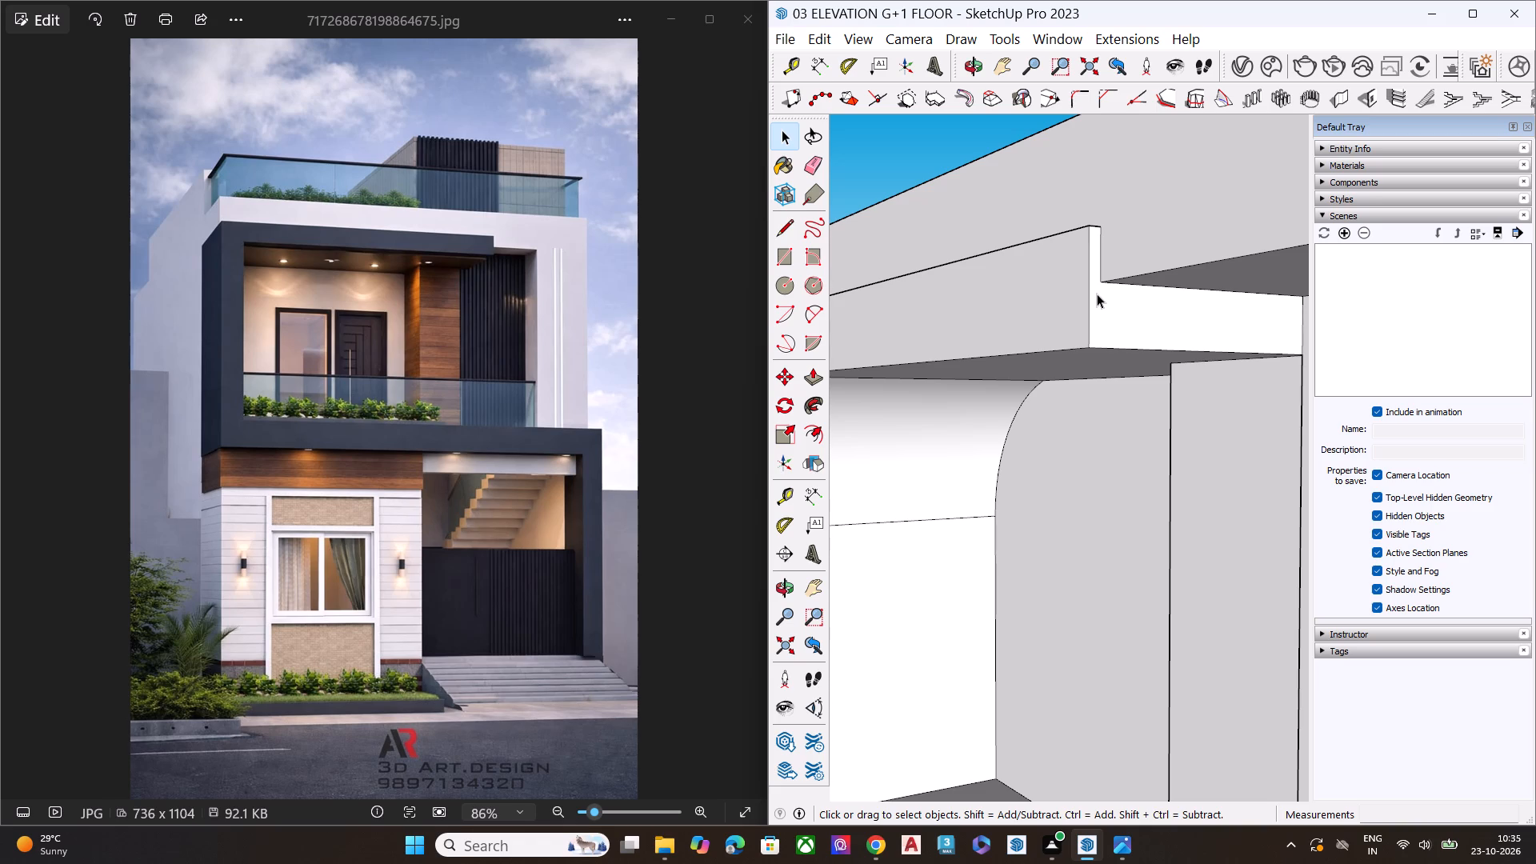
pyautogui.scroll(-5, 1115, 294)
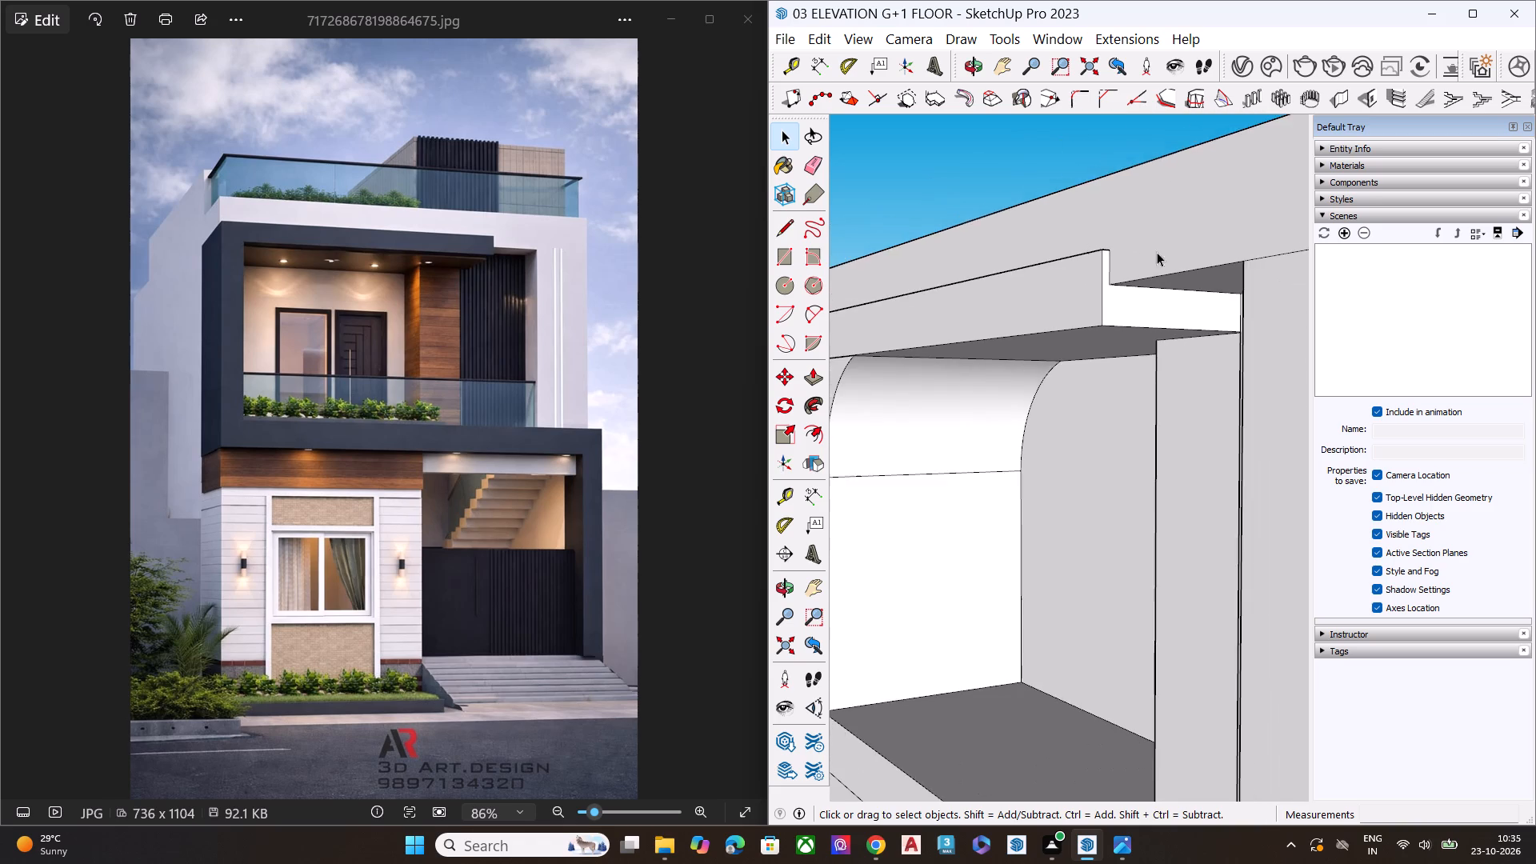
pyautogui.scroll(-1, 1172, 215)
pyautogui.scroll(1, 1172, 215)
pyautogui.scroll(-13, 1172, 215)
pyautogui.moveTo(1160, 232); pyautogui.dragTo(1313, 280, button='middle')
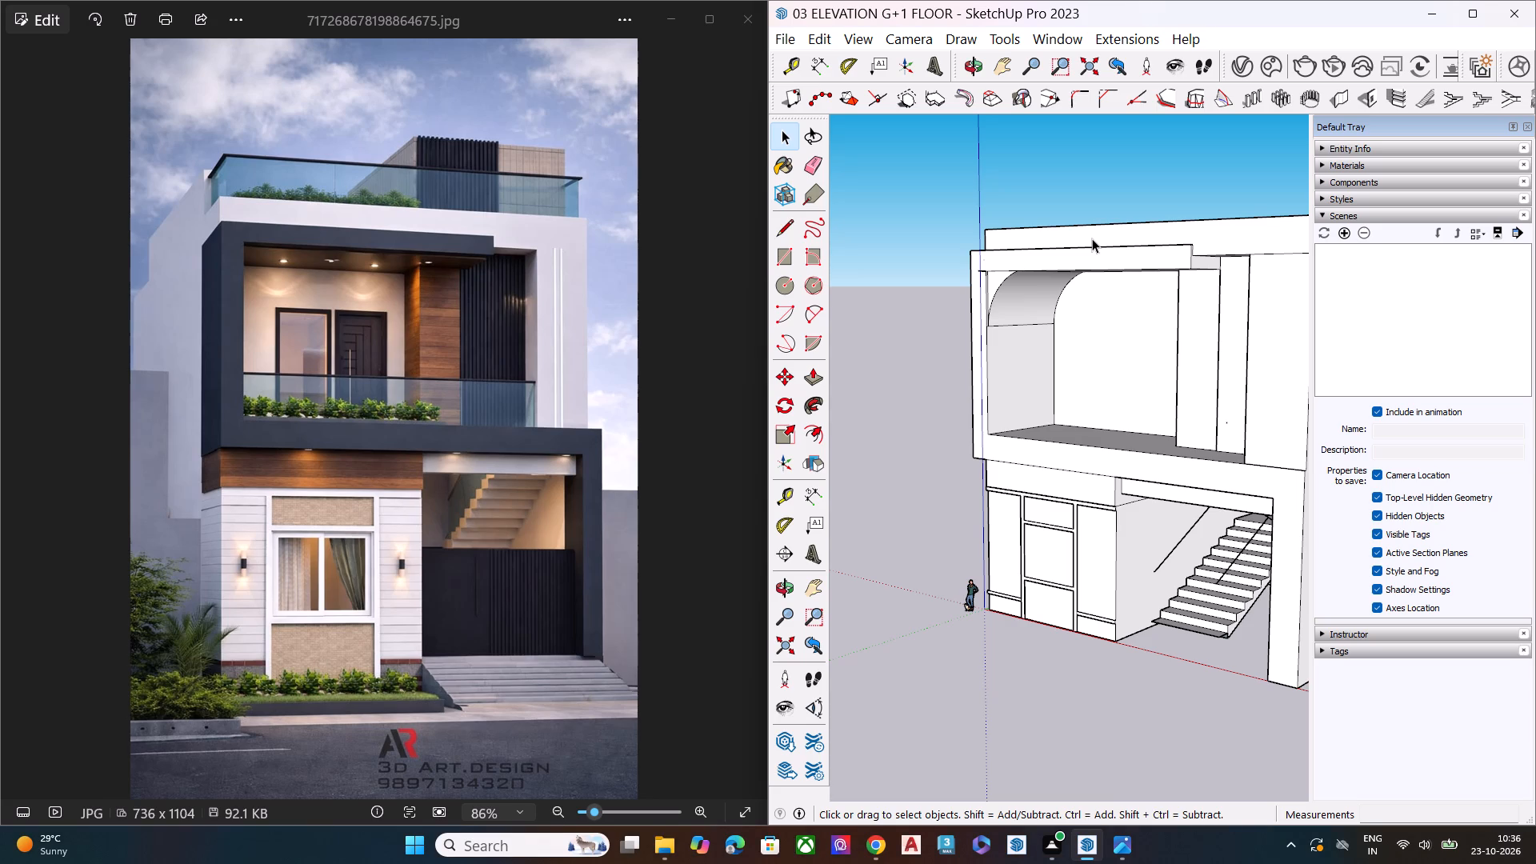
pyautogui.scroll(-9, 1072, 344)
pyautogui.moveTo(1065, 366); pyautogui.dragTo(1203, 292, button='middle')
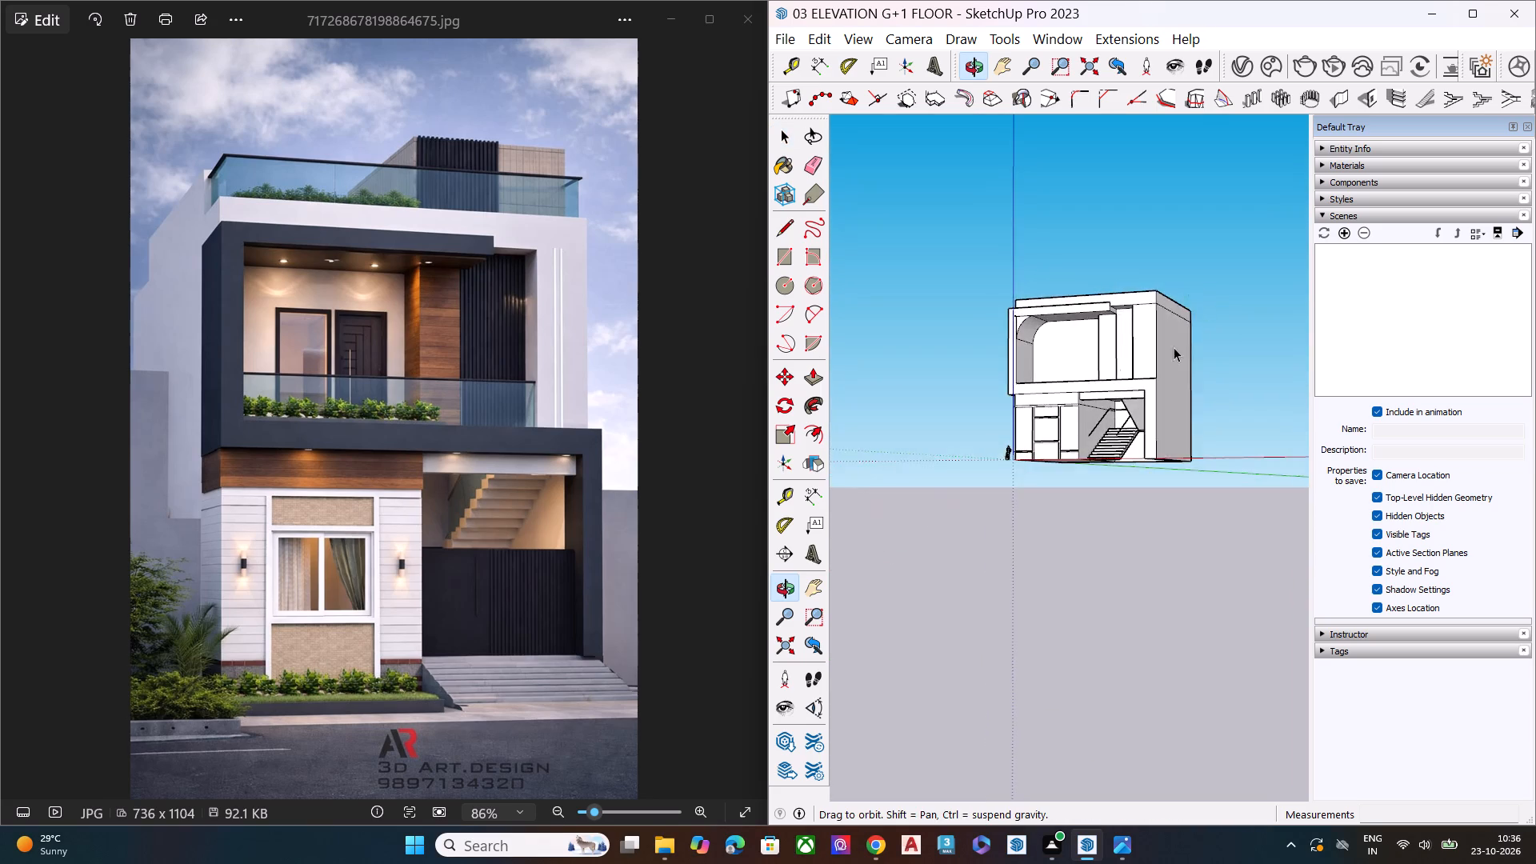
pyautogui.scroll(7, 992, 398)
pyautogui.moveTo(1084, 408); pyautogui.dragTo(1179, 430, button='middle')
pyautogui.scroll(-2, 1218, 361)
pyautogui.scroll(1, 1222, 365)
pyautogui.scroll(-3, 1226, 372)
pyautogui.moveTo(1163, 389); pyautogui.dragTo(1286, 391, button='middle')
pyautogui.scroll(9, 1286, 388)
pyautogui.moveTo(1025, 410); pyautogui.dragTo(1010, 463, button='middle')
pyautogui.scroll(3, 1010, 463)
pyautogui.scroll(-1, 1007, 447)
pyautogui.scroll(6, 1009, 445)
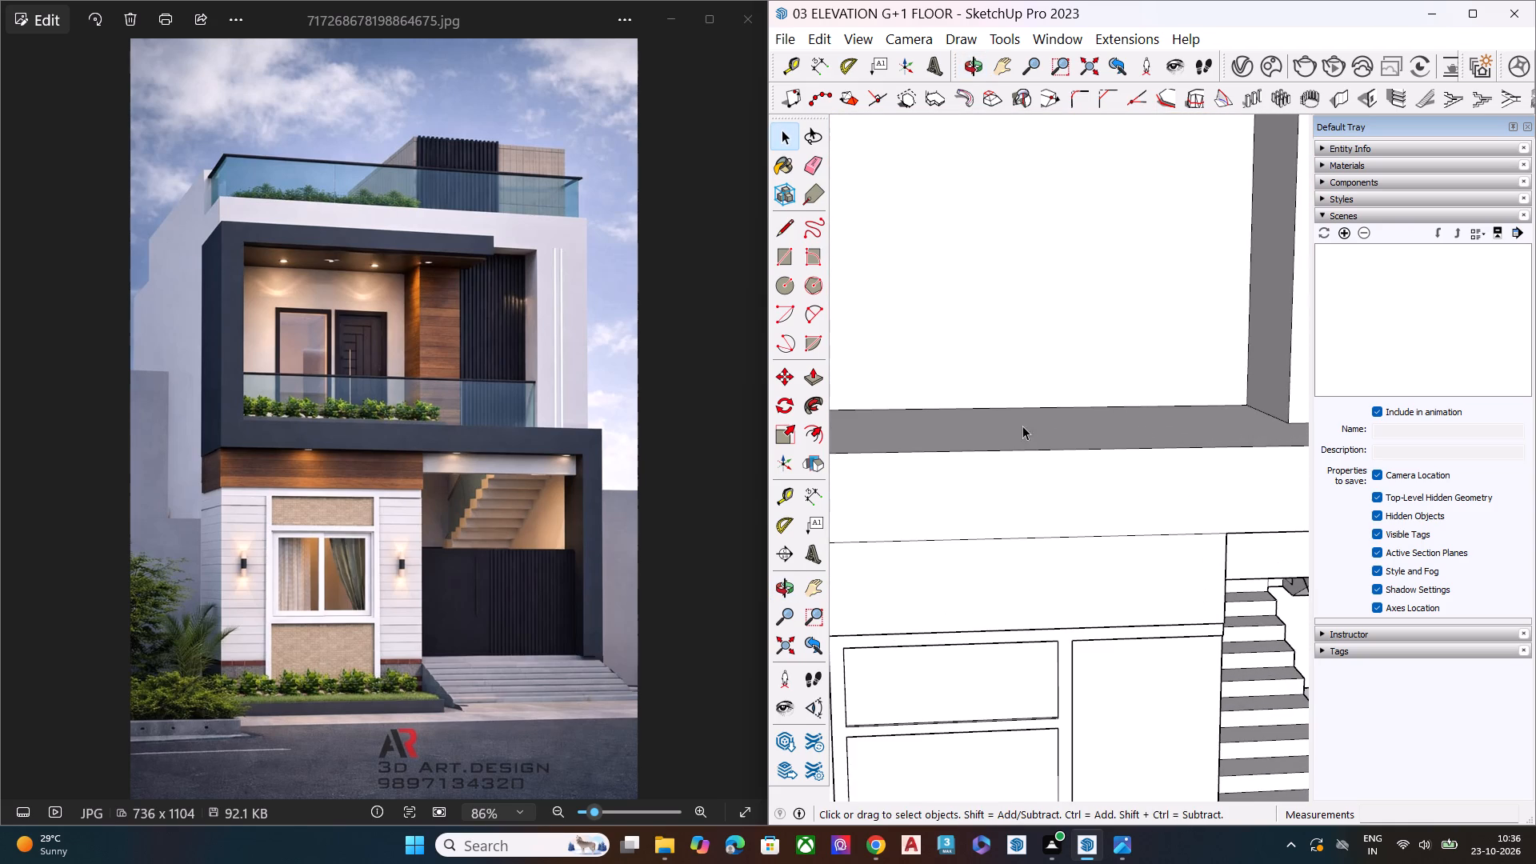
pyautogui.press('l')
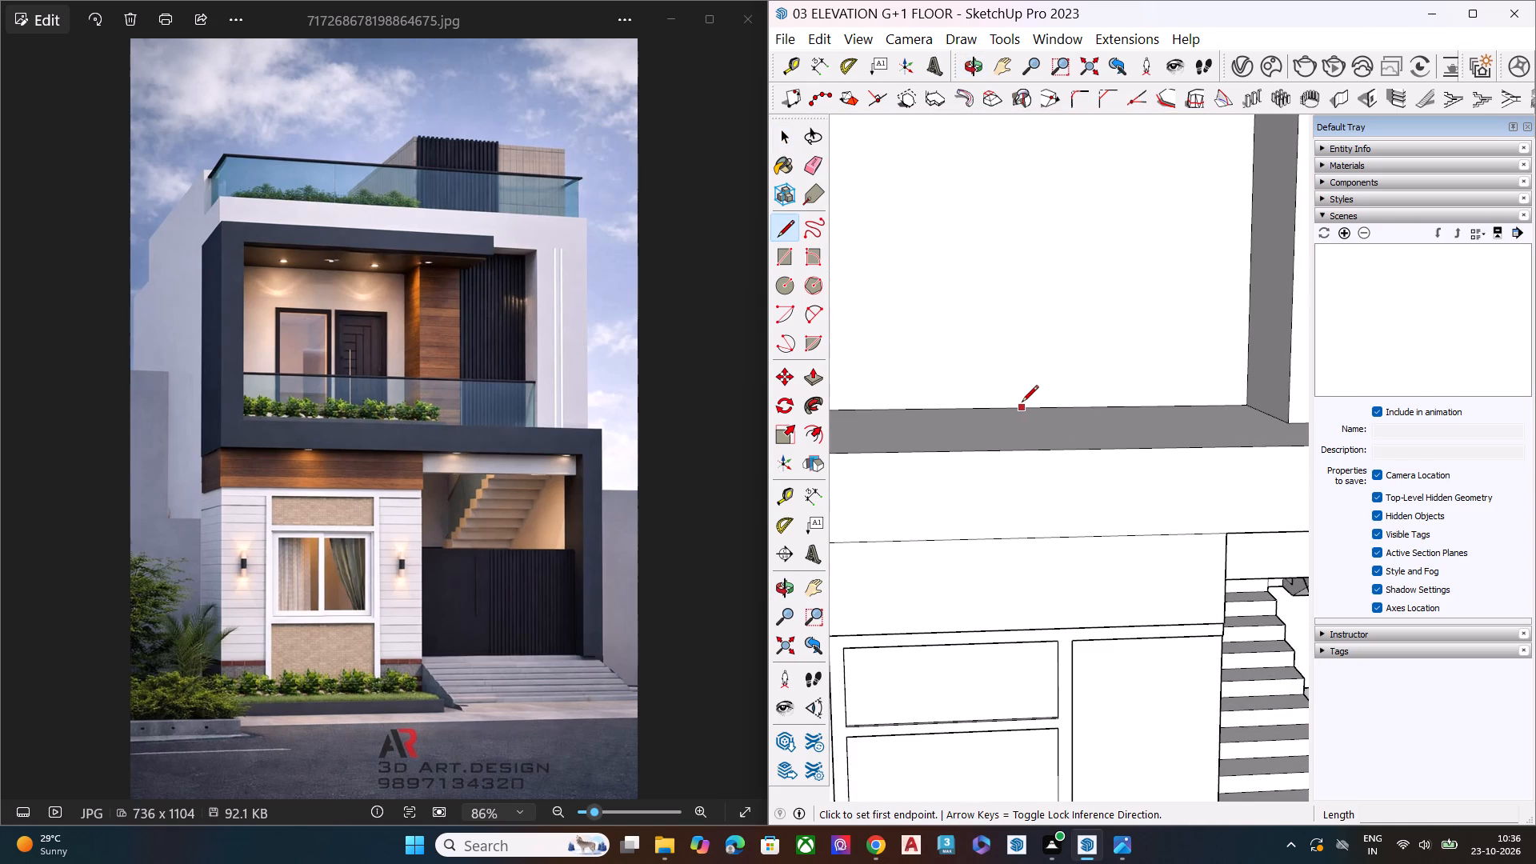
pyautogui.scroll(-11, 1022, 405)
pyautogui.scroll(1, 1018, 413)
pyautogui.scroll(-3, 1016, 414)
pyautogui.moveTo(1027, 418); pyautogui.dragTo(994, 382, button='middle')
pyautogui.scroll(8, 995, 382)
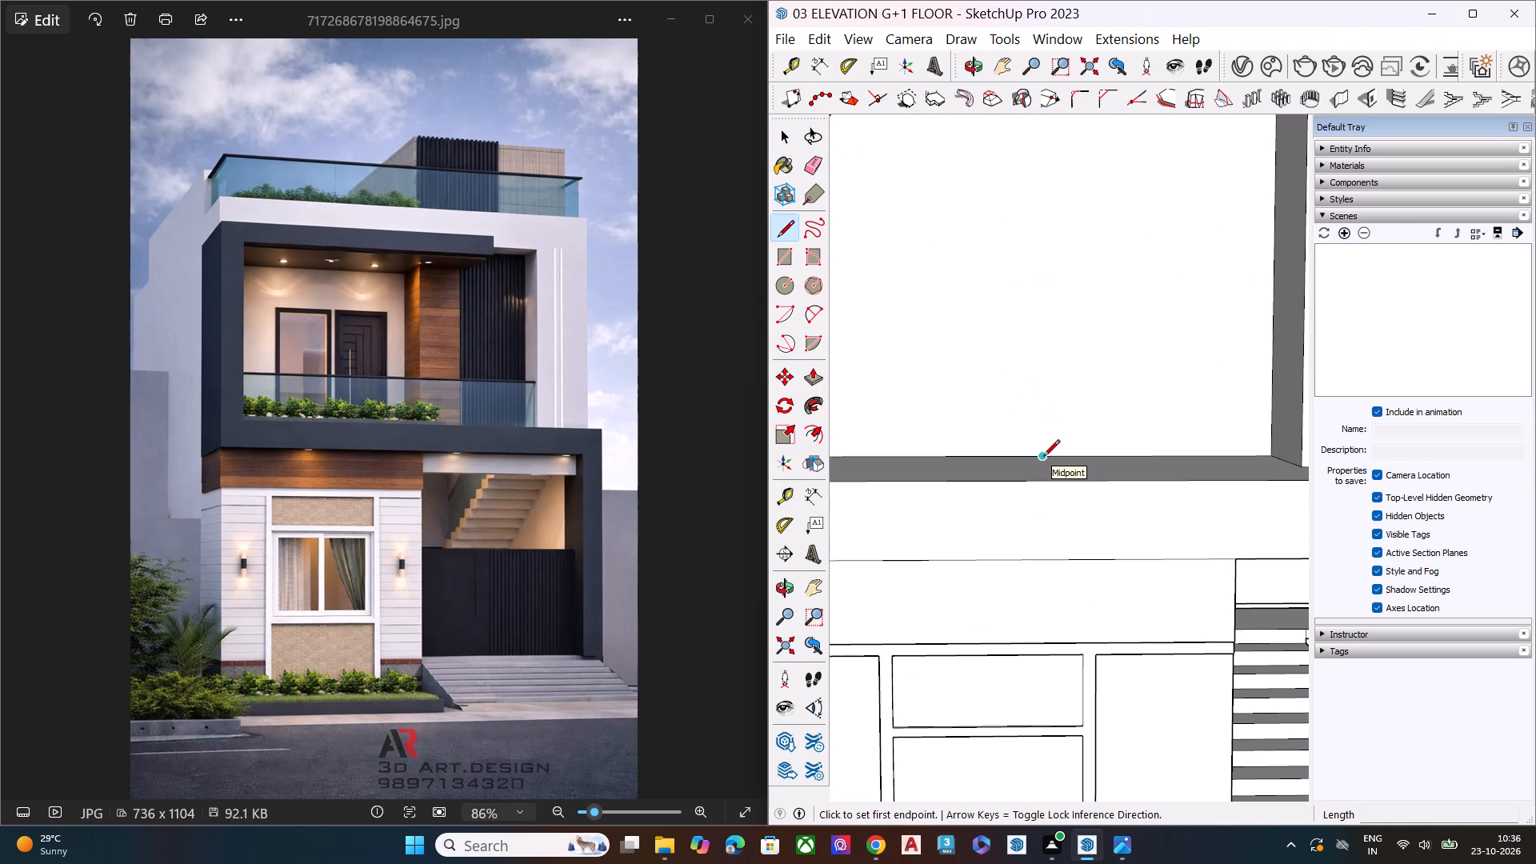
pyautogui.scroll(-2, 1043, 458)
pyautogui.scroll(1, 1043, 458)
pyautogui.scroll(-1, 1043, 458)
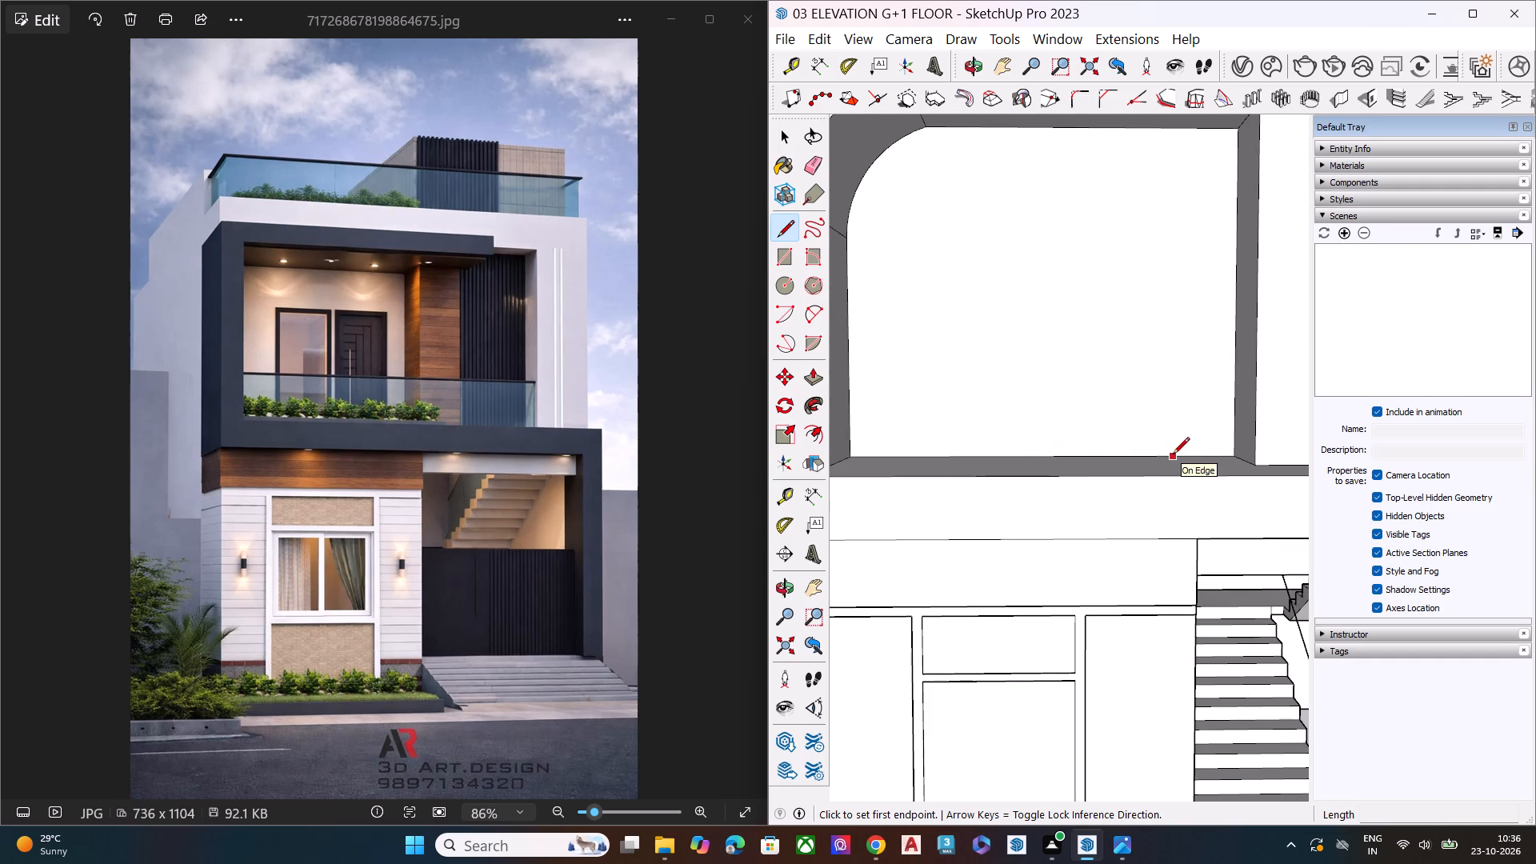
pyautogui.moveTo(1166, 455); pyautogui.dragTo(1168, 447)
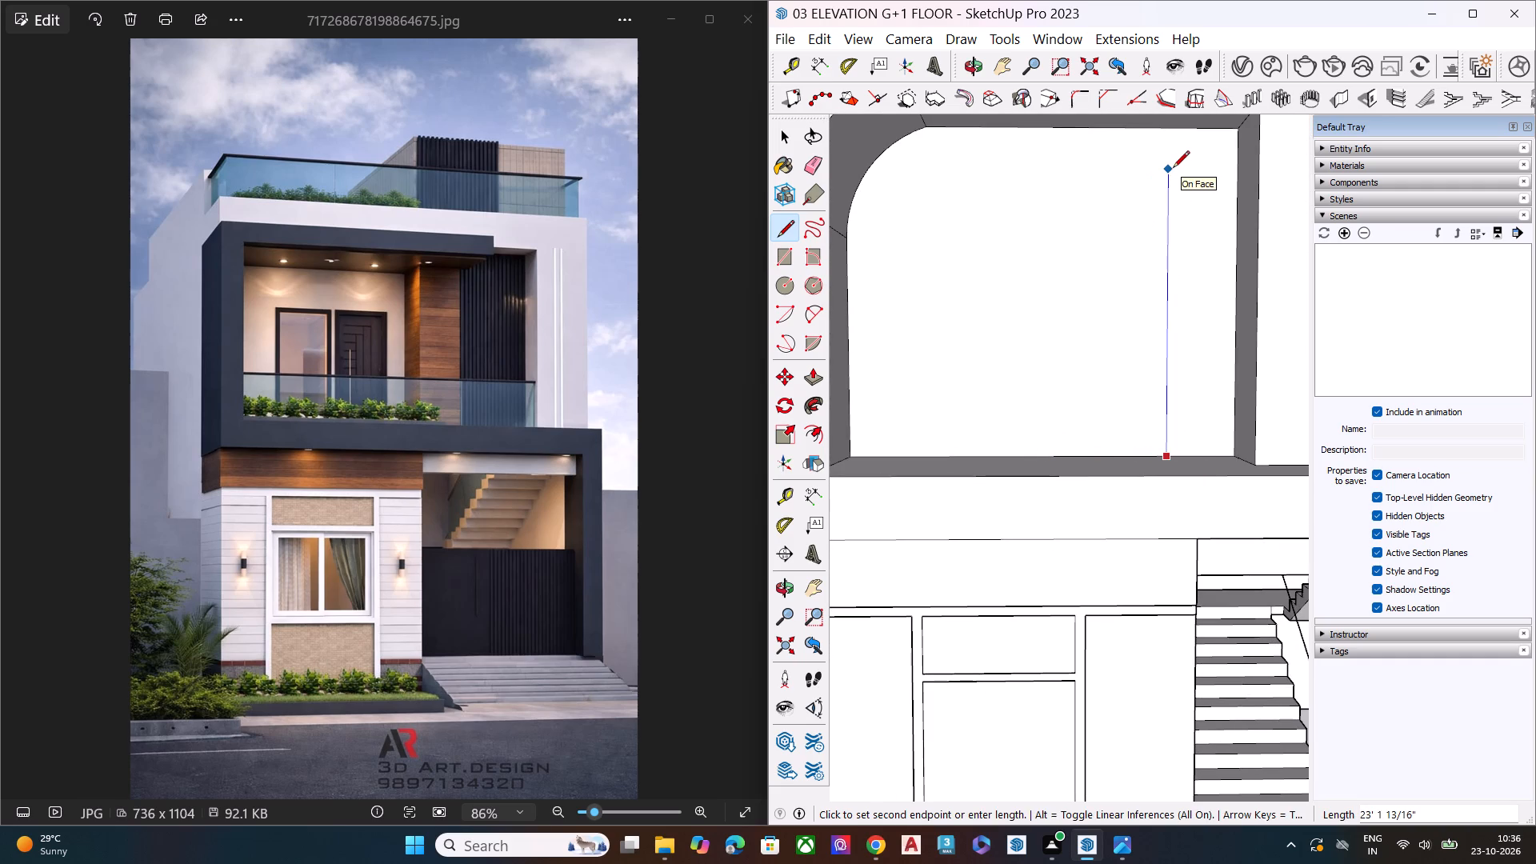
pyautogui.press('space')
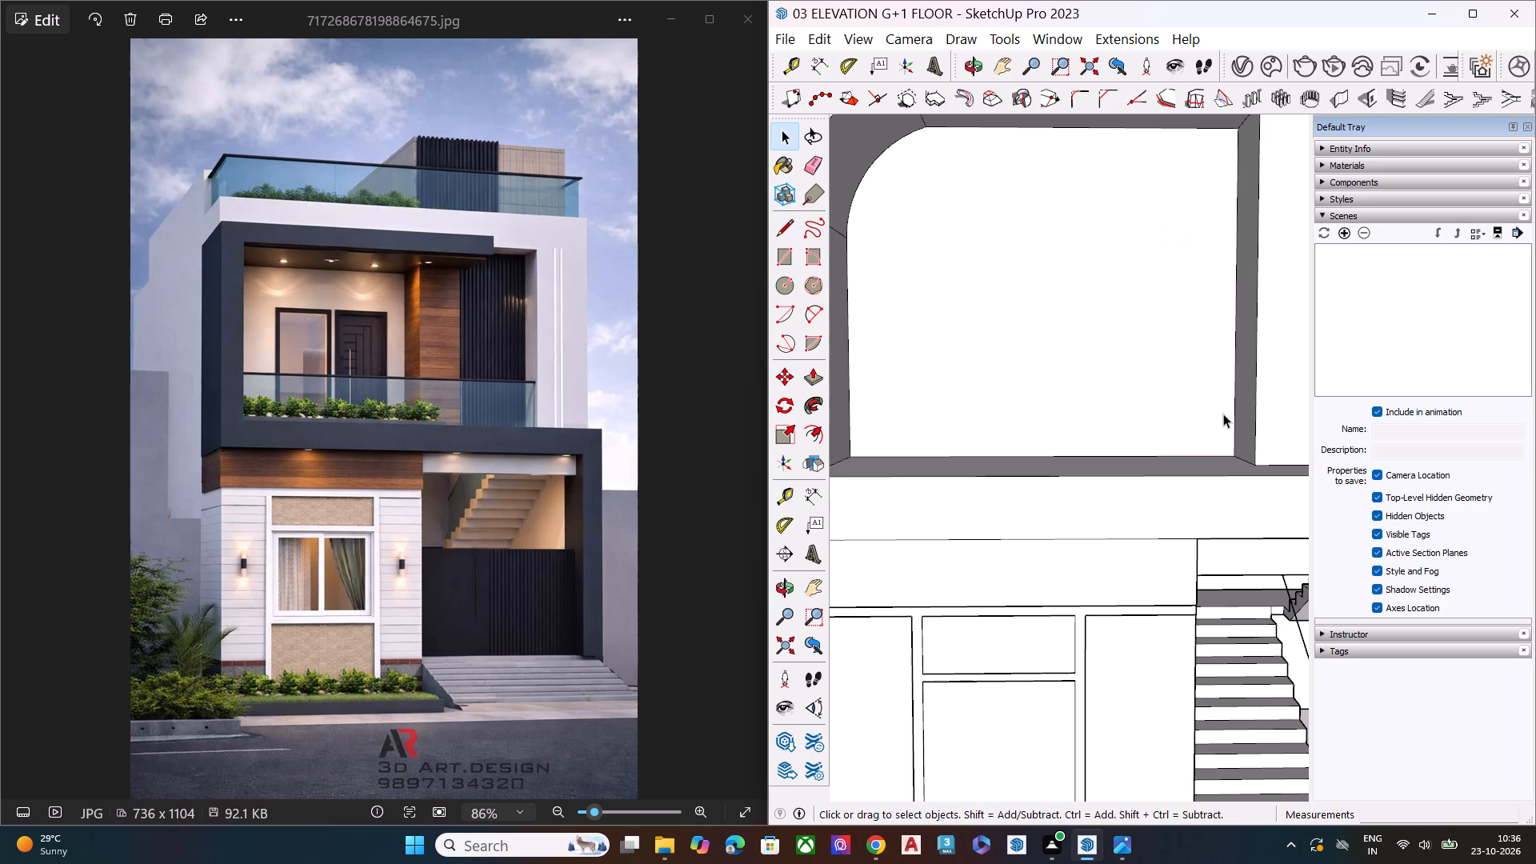
# Draw a rectangular door outline about 19' 4" high with the Line tool, rising from the floor edge of the balcony's back wall.
pyautogui.press('l')
pyautogui.click(1190, 457)
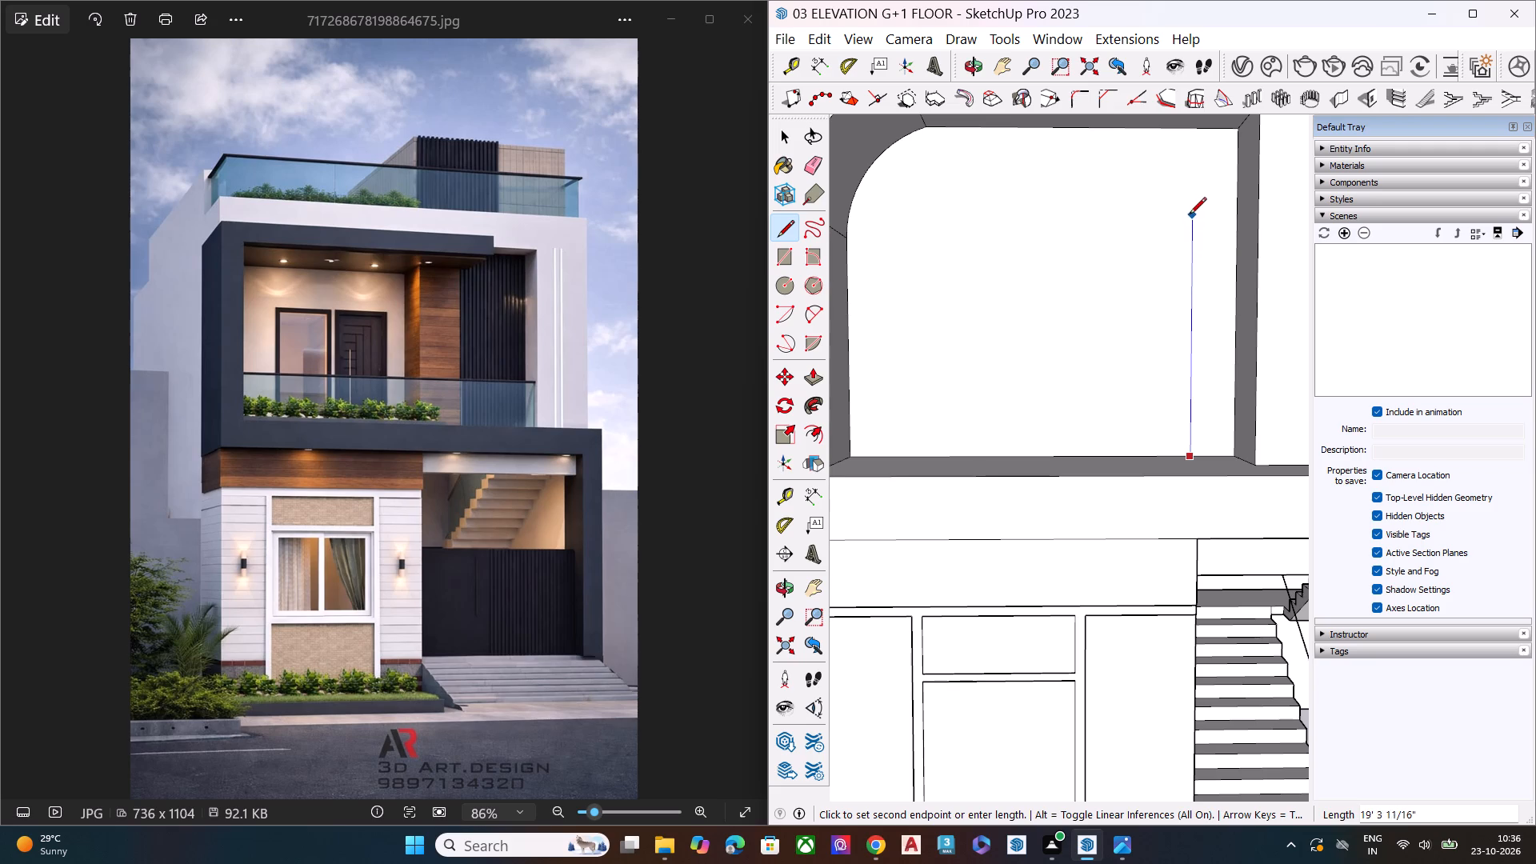
pyautogui.click(1190, 215)
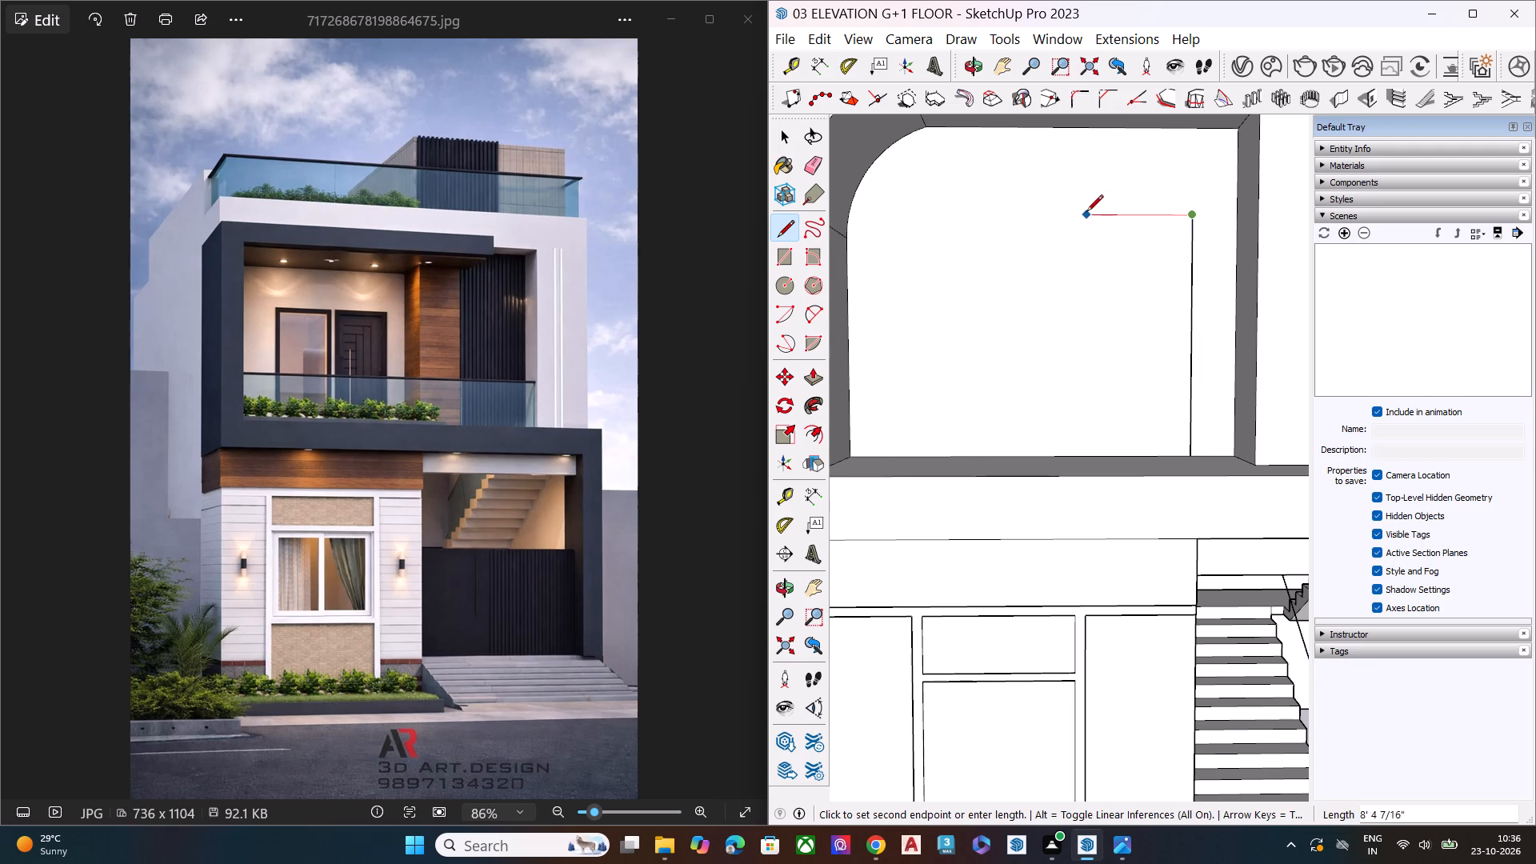
pyautogui.click(1074, 213)
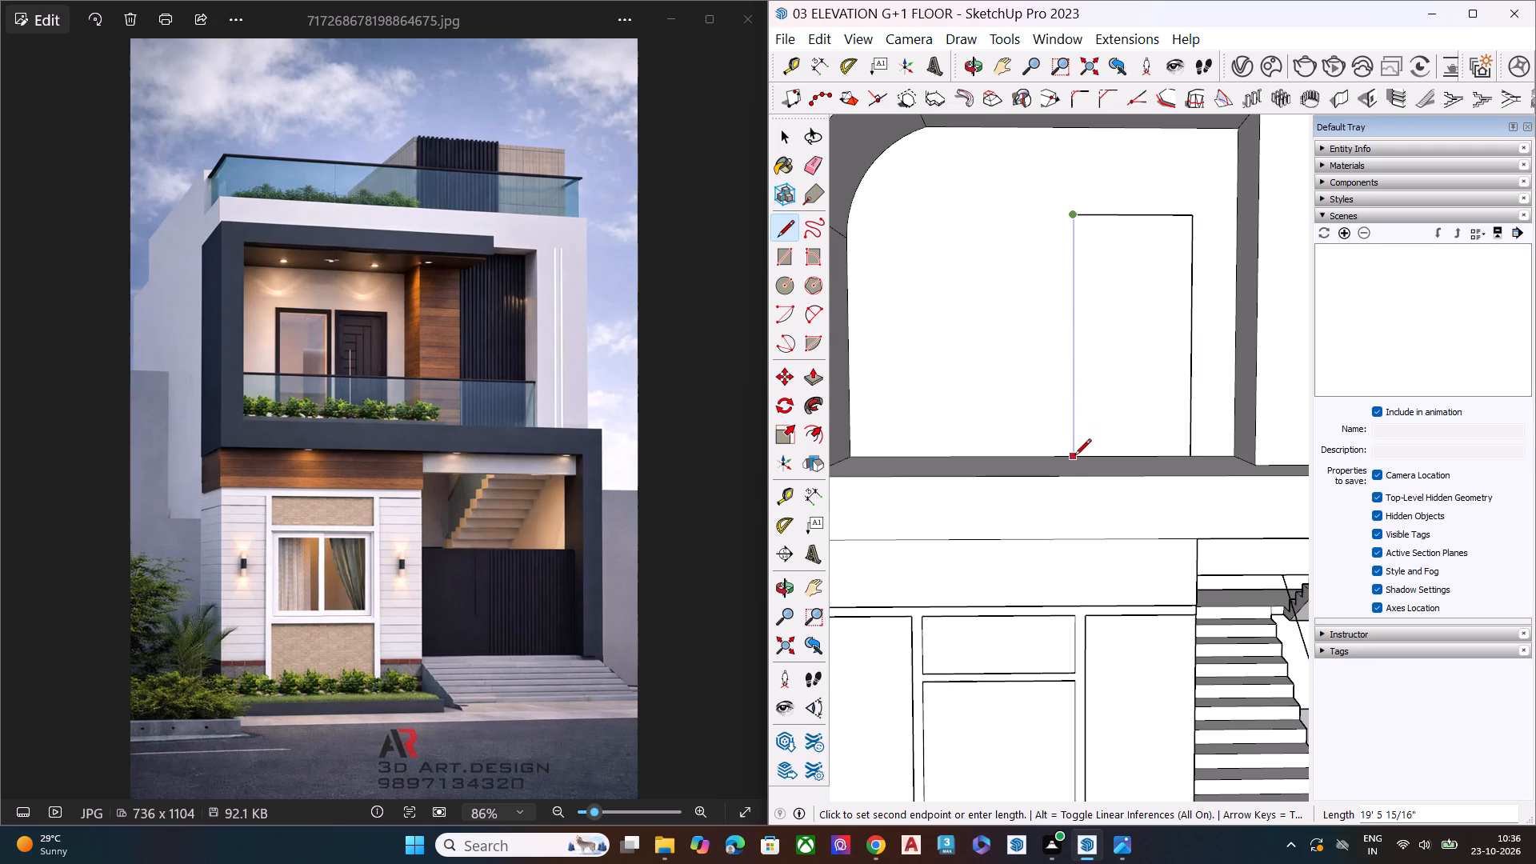
pyautogui.click(1074, 457)
pyautogui.press('space')
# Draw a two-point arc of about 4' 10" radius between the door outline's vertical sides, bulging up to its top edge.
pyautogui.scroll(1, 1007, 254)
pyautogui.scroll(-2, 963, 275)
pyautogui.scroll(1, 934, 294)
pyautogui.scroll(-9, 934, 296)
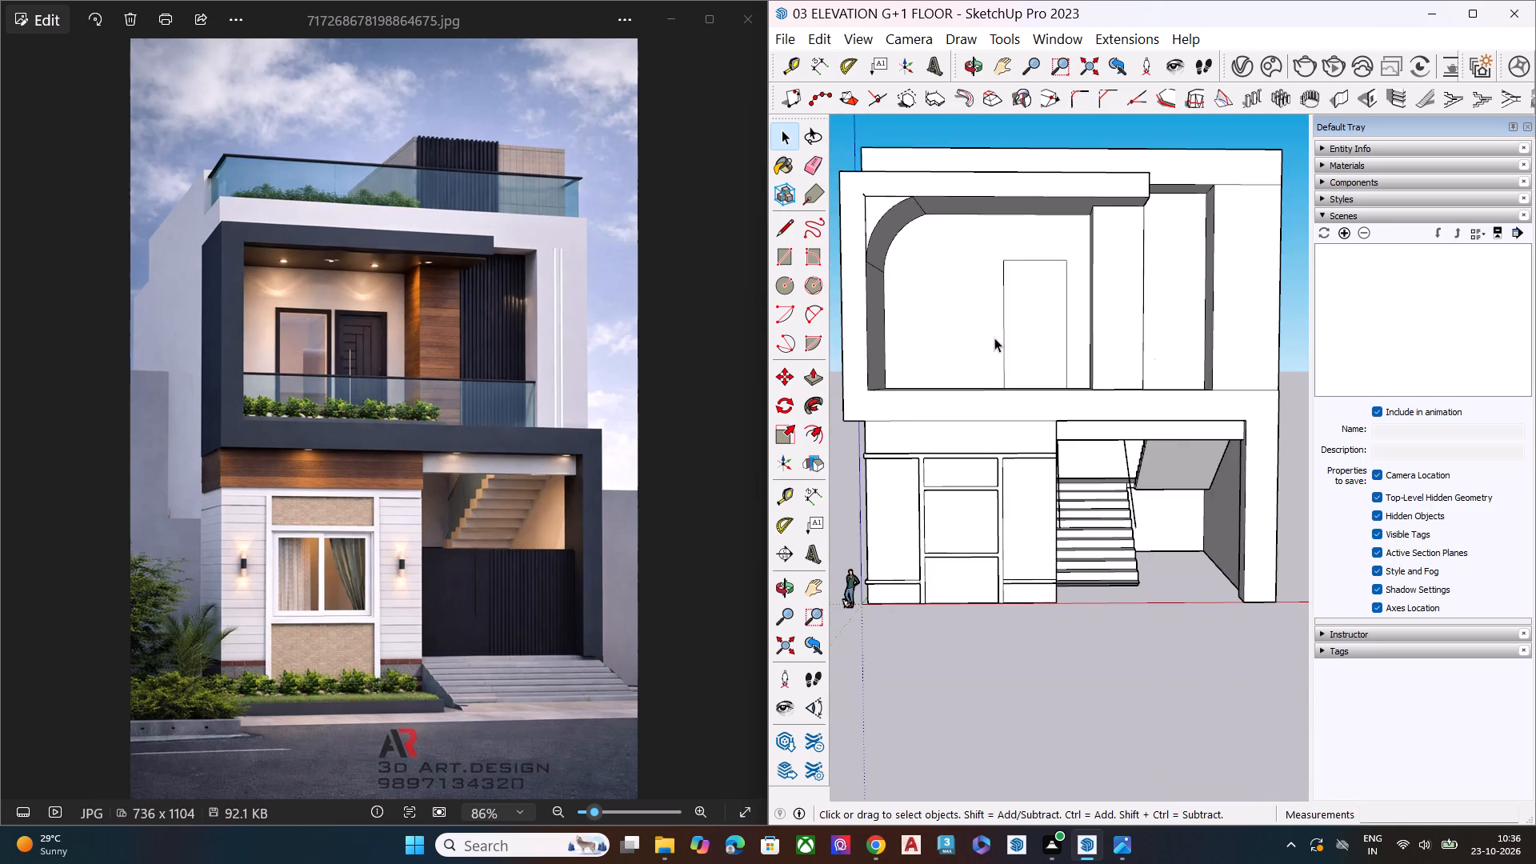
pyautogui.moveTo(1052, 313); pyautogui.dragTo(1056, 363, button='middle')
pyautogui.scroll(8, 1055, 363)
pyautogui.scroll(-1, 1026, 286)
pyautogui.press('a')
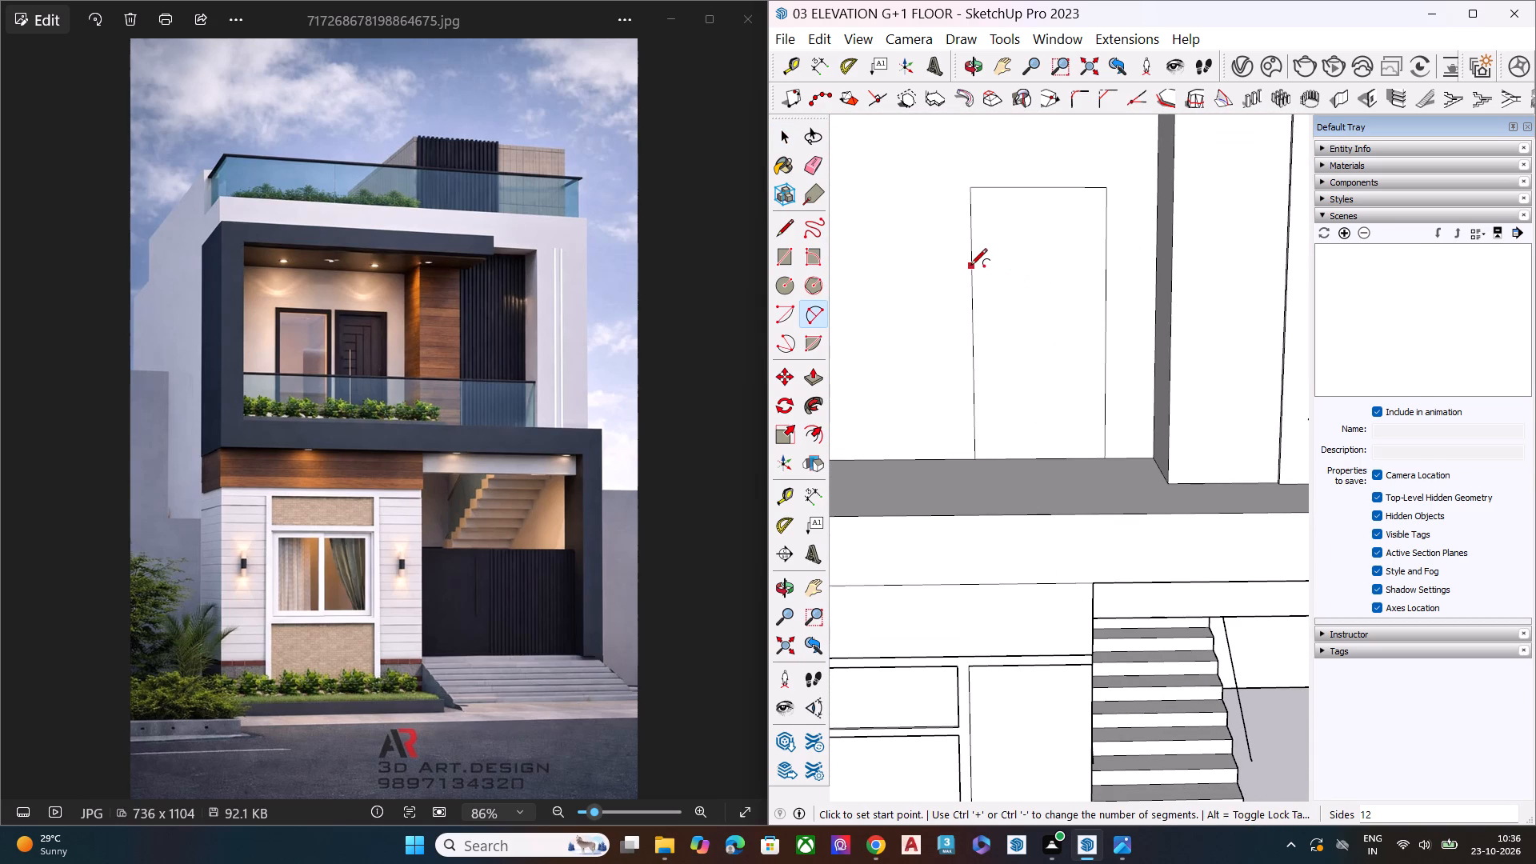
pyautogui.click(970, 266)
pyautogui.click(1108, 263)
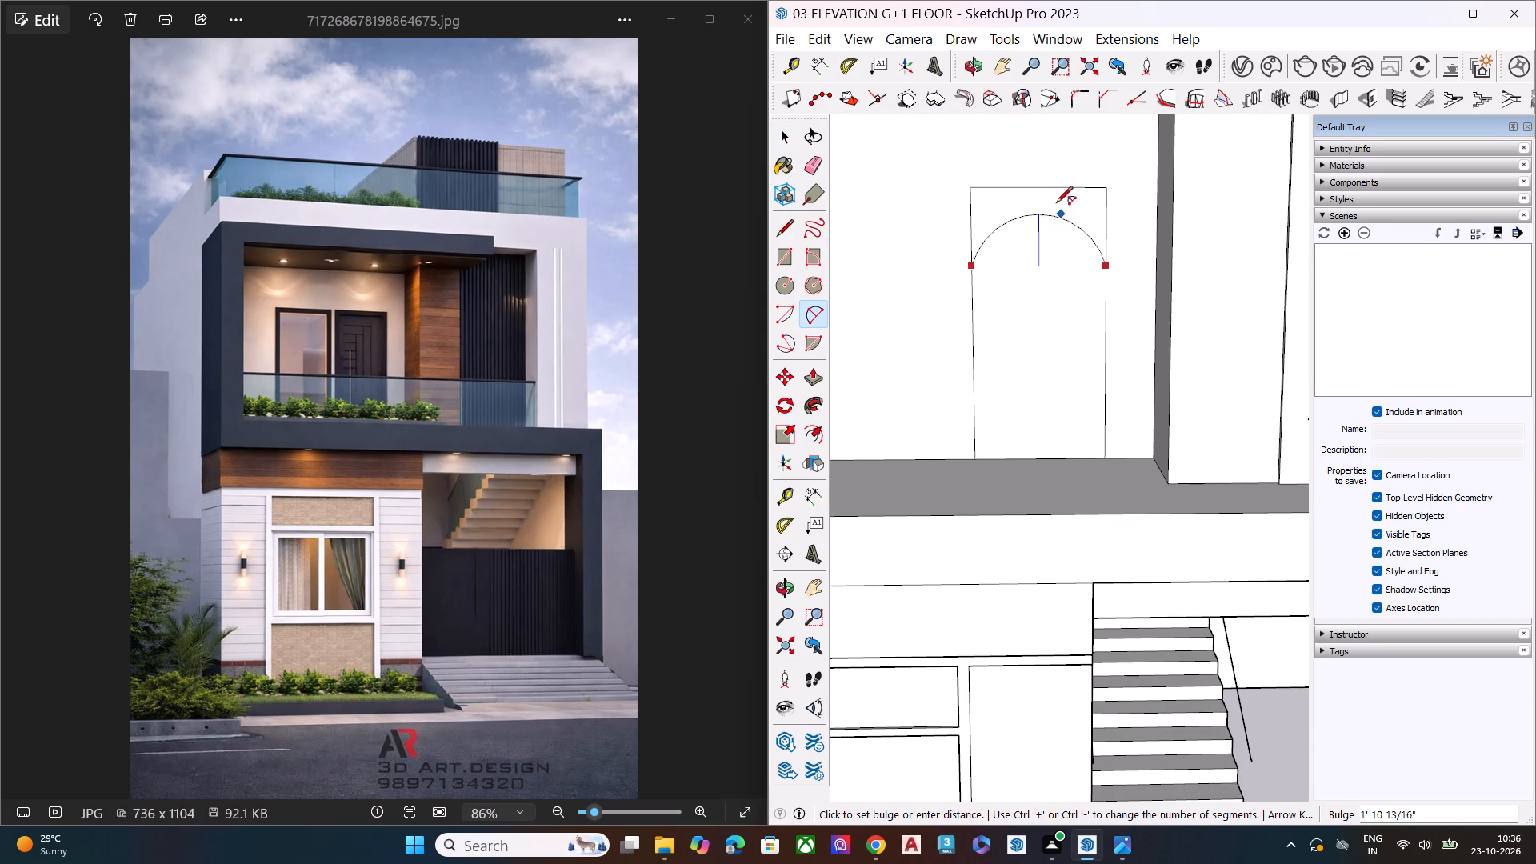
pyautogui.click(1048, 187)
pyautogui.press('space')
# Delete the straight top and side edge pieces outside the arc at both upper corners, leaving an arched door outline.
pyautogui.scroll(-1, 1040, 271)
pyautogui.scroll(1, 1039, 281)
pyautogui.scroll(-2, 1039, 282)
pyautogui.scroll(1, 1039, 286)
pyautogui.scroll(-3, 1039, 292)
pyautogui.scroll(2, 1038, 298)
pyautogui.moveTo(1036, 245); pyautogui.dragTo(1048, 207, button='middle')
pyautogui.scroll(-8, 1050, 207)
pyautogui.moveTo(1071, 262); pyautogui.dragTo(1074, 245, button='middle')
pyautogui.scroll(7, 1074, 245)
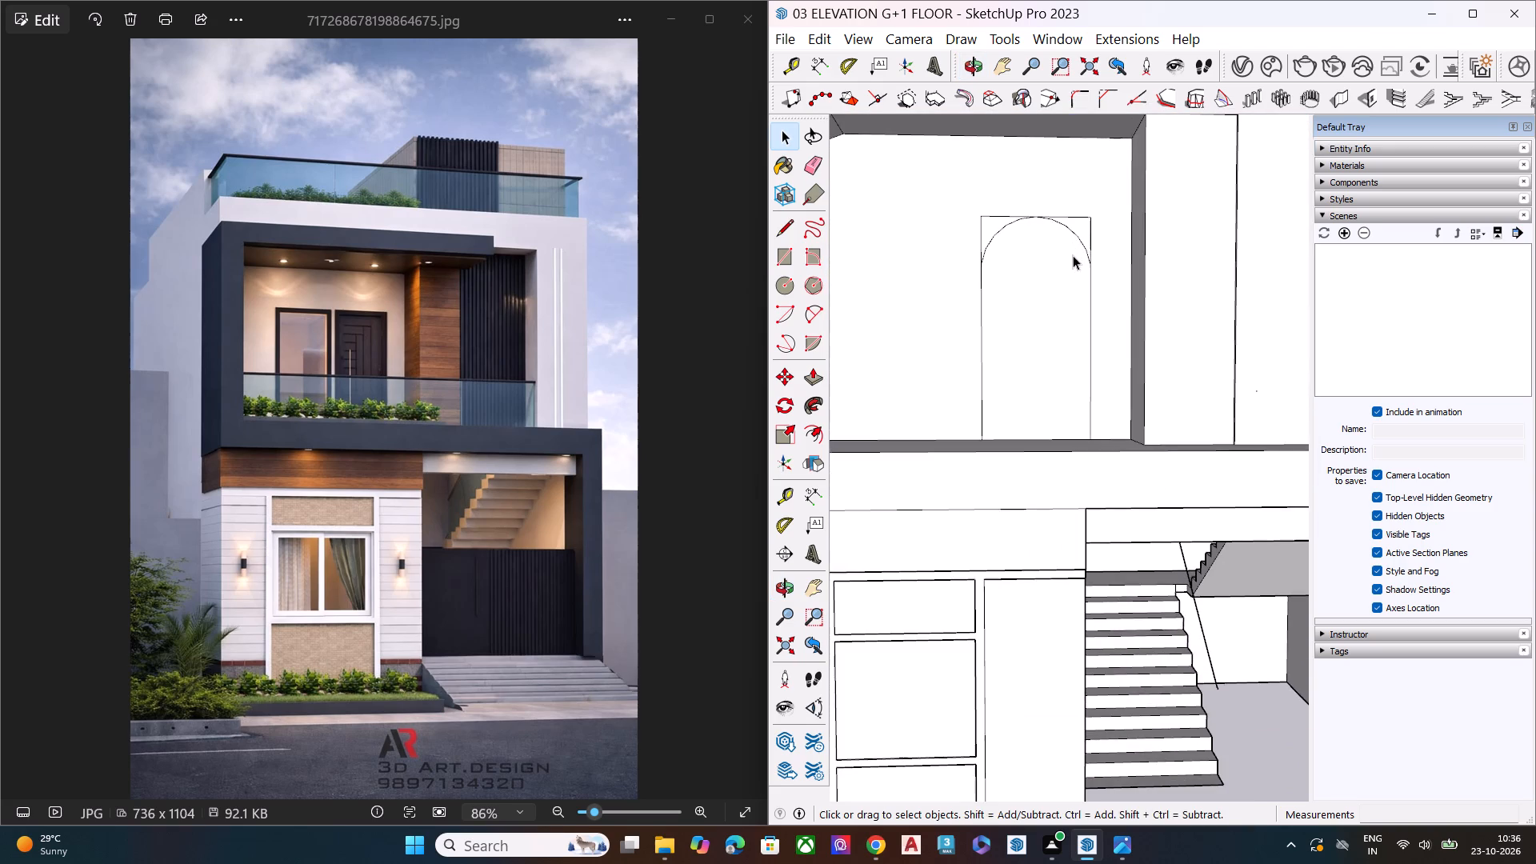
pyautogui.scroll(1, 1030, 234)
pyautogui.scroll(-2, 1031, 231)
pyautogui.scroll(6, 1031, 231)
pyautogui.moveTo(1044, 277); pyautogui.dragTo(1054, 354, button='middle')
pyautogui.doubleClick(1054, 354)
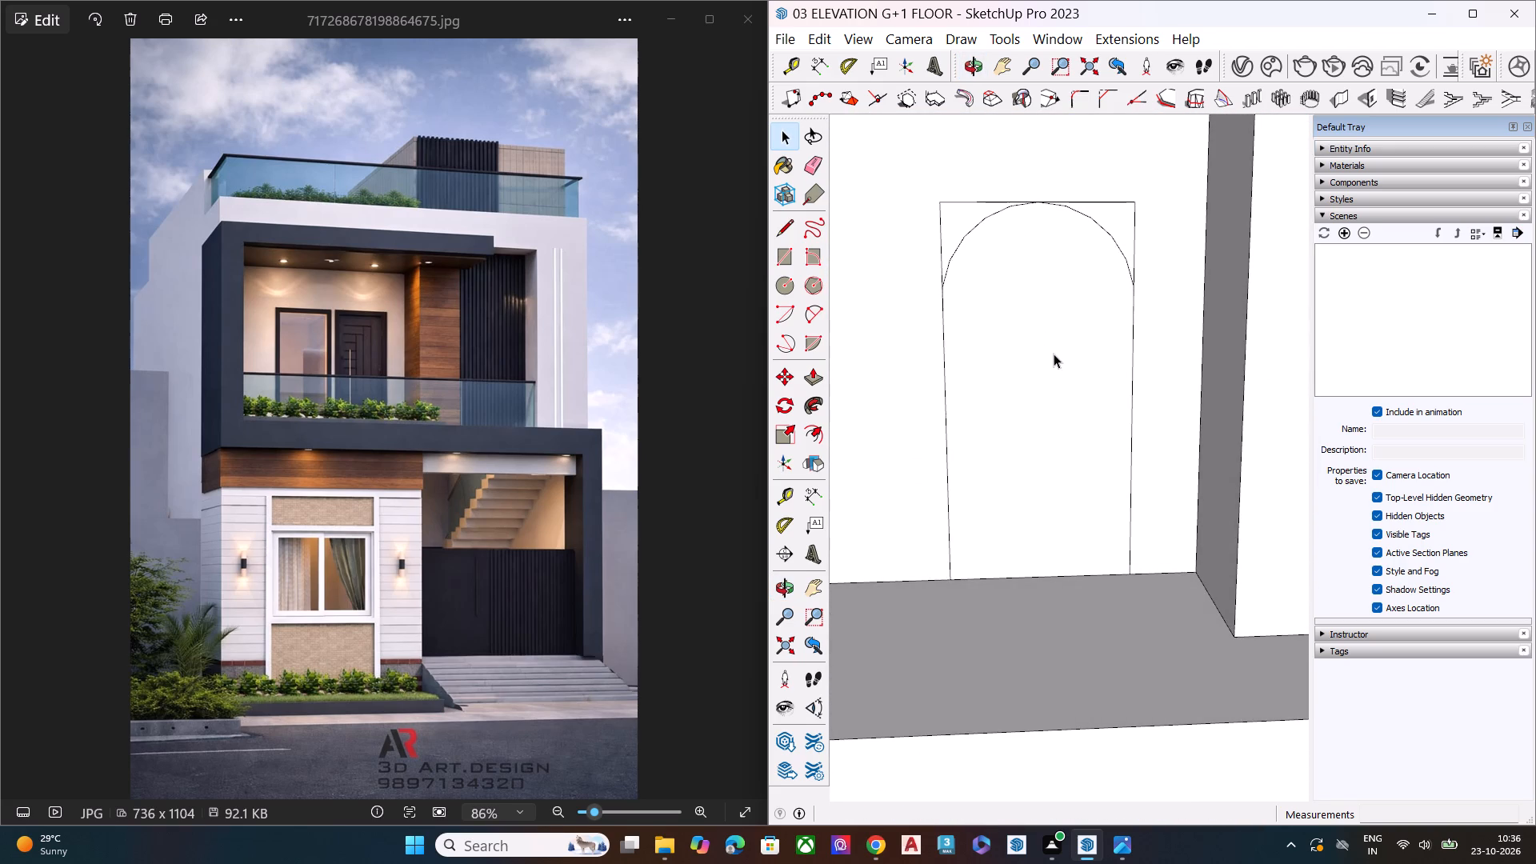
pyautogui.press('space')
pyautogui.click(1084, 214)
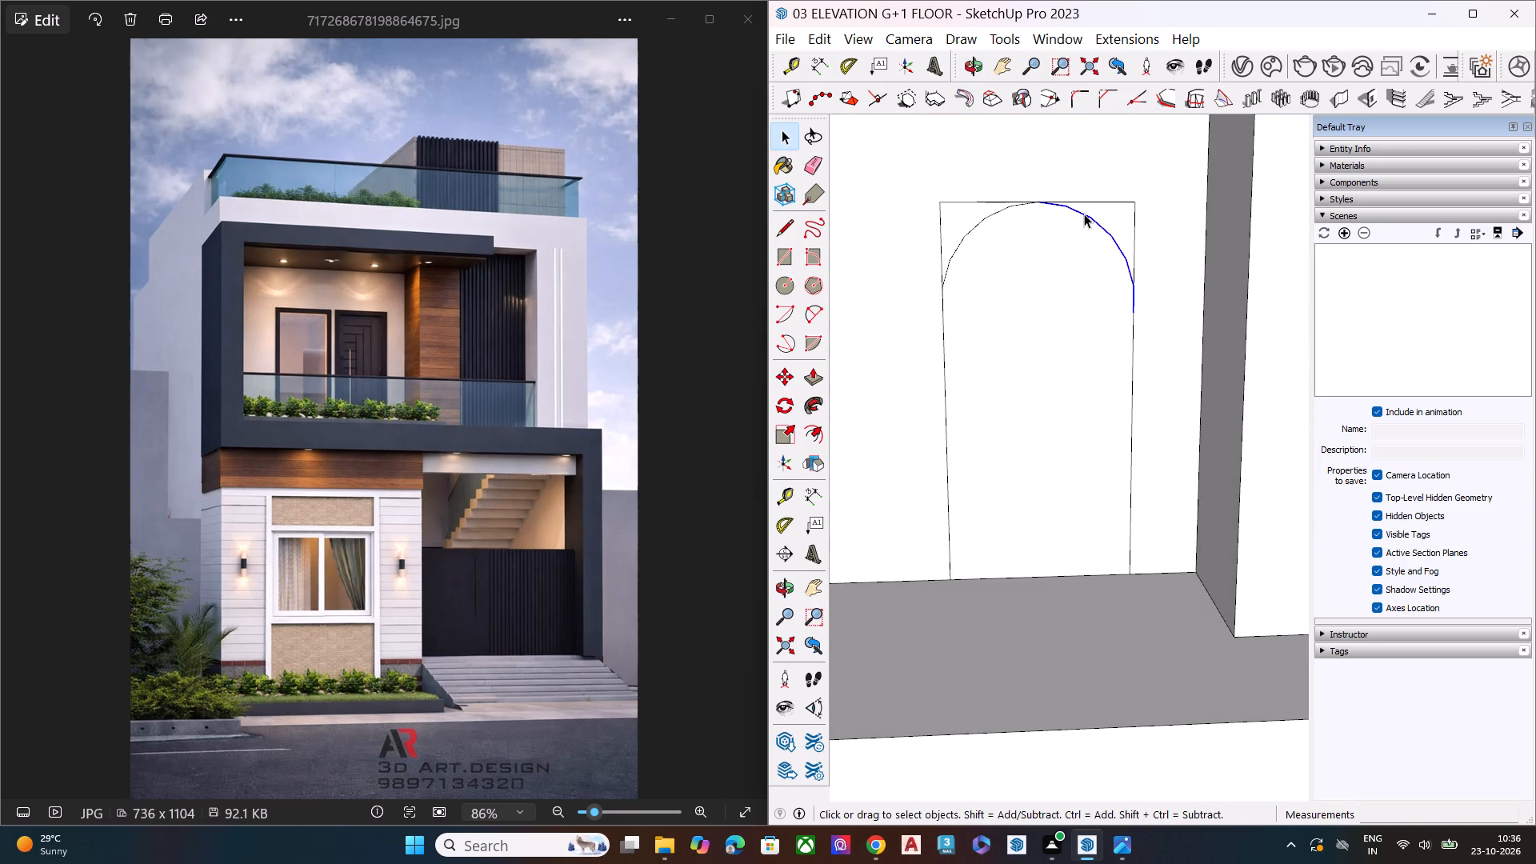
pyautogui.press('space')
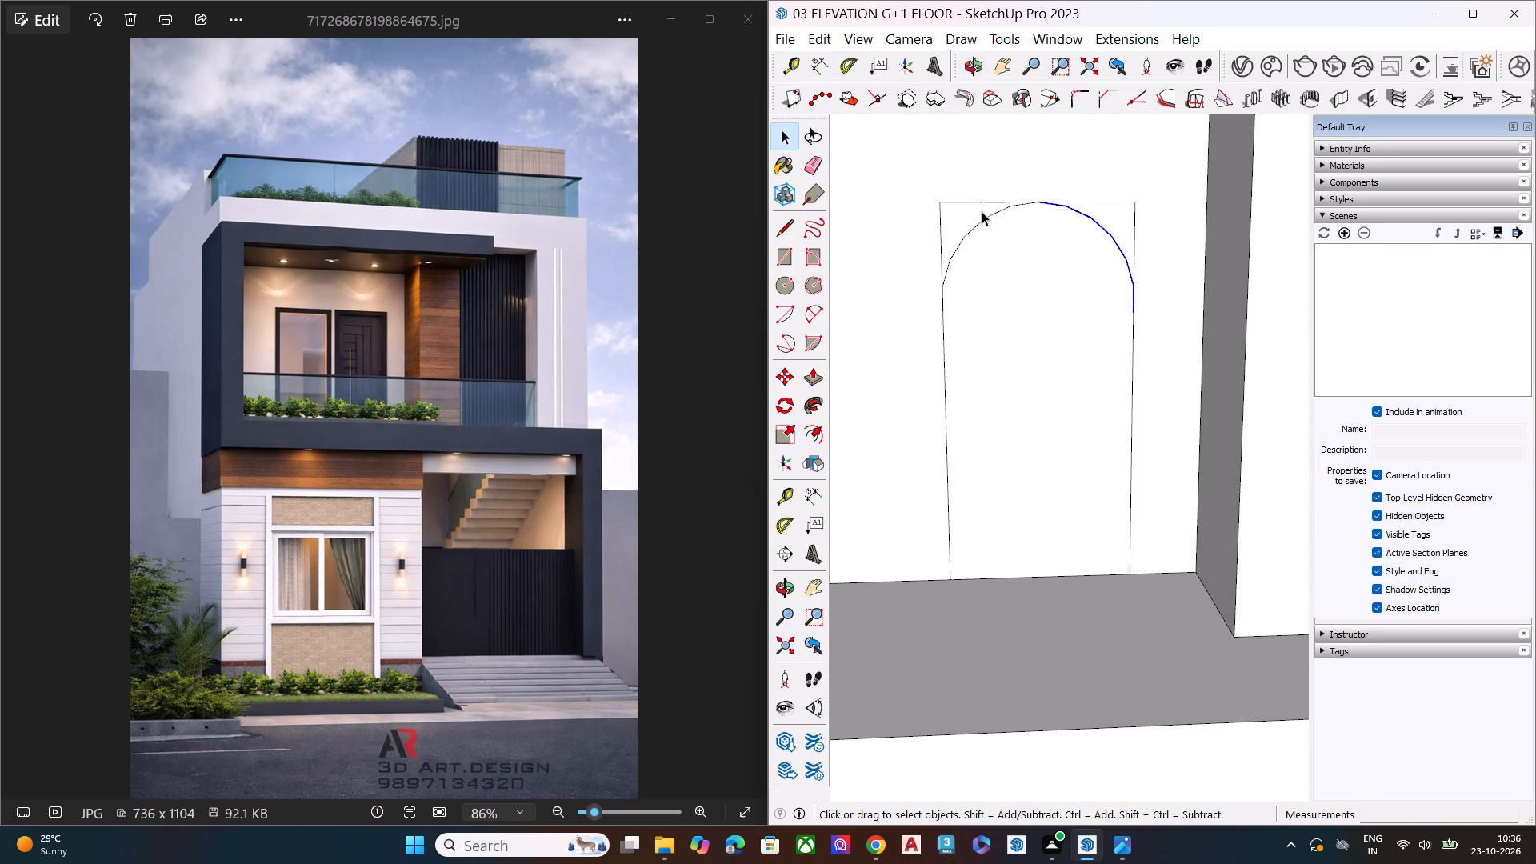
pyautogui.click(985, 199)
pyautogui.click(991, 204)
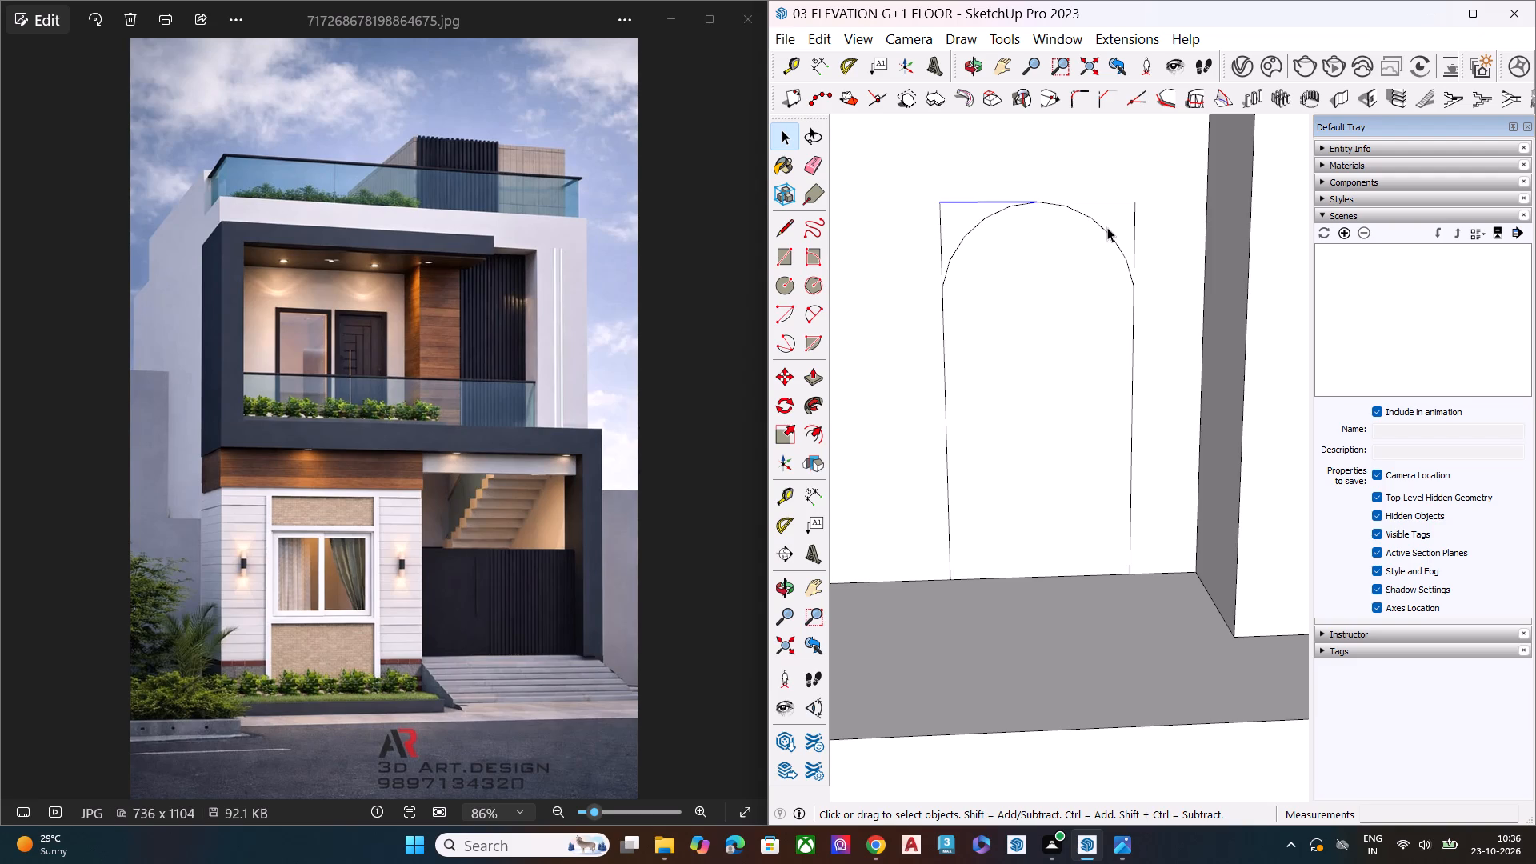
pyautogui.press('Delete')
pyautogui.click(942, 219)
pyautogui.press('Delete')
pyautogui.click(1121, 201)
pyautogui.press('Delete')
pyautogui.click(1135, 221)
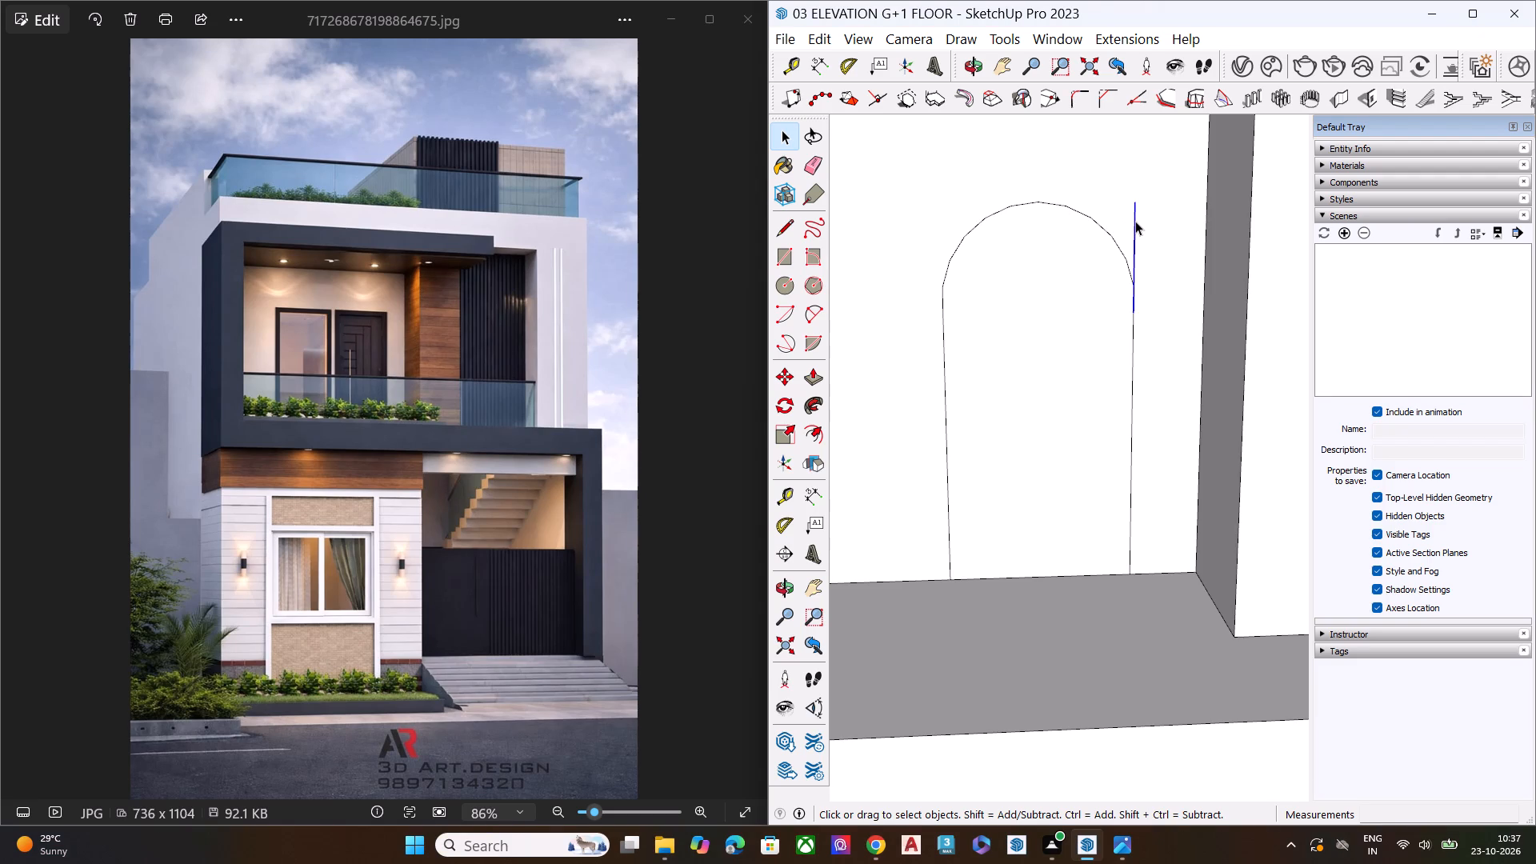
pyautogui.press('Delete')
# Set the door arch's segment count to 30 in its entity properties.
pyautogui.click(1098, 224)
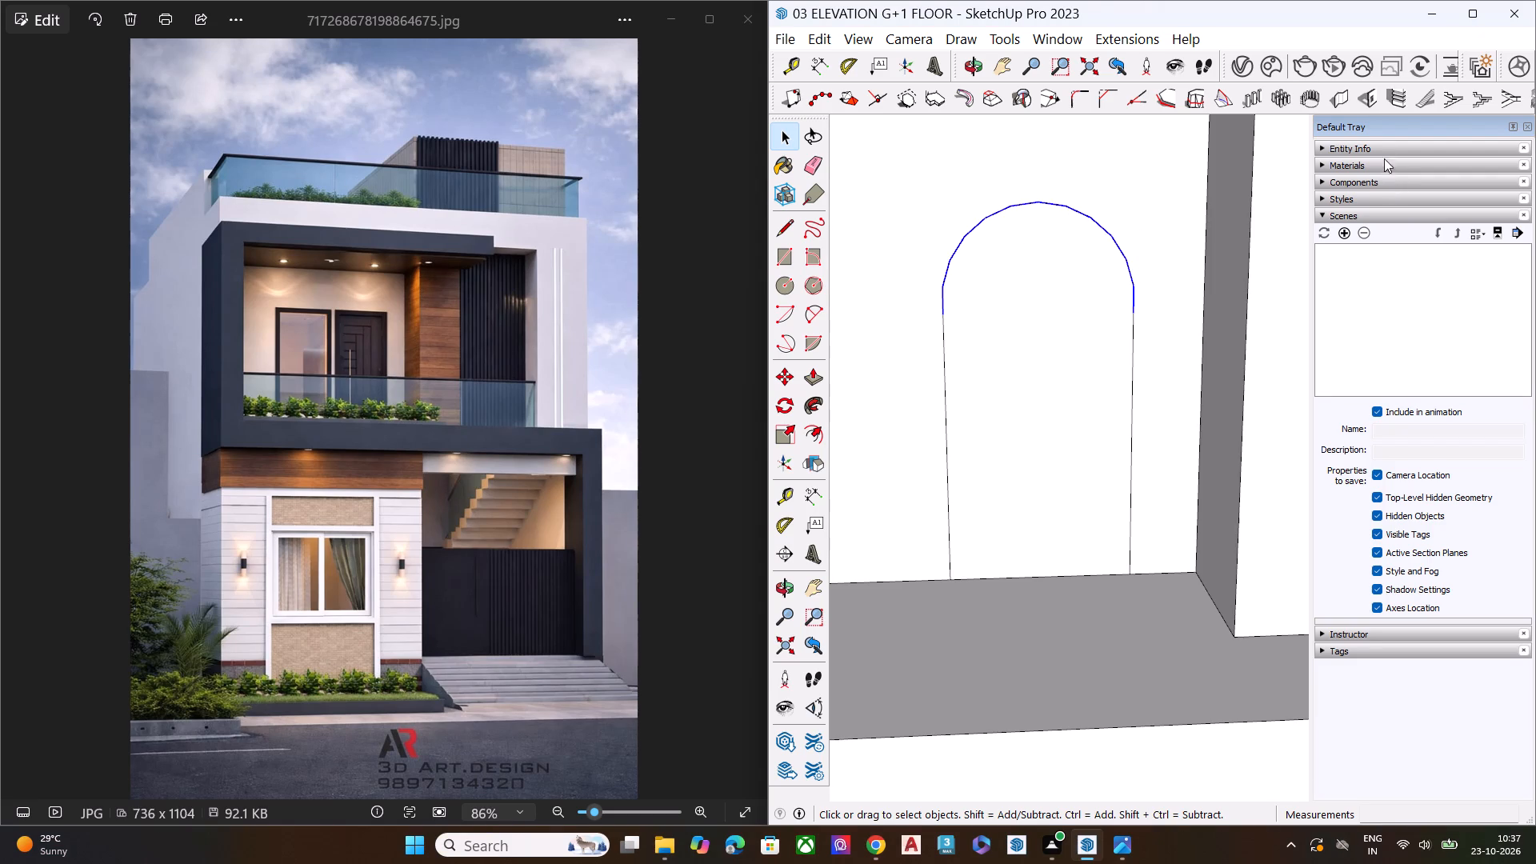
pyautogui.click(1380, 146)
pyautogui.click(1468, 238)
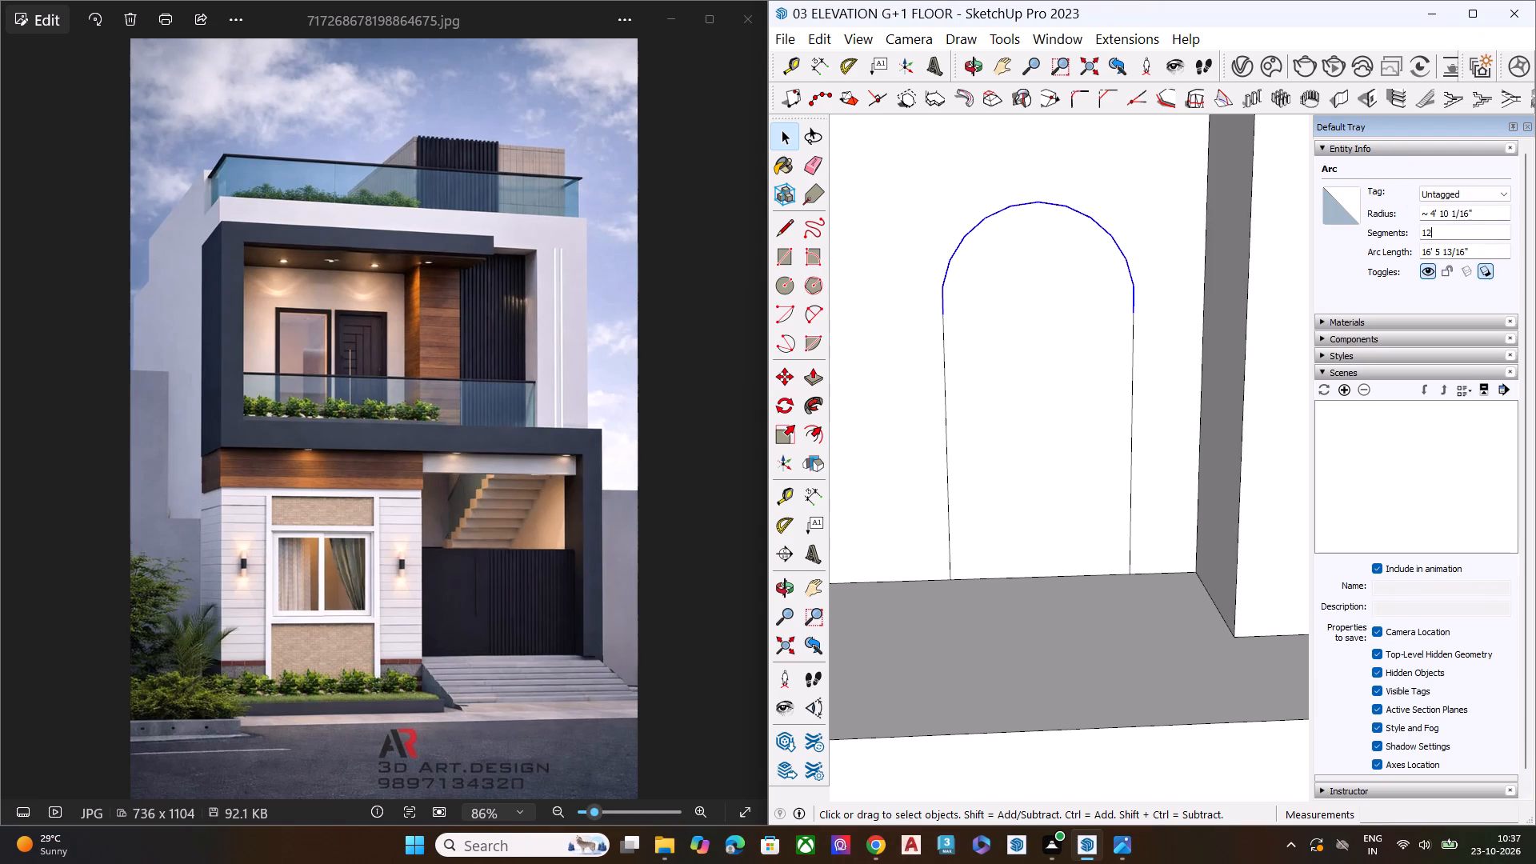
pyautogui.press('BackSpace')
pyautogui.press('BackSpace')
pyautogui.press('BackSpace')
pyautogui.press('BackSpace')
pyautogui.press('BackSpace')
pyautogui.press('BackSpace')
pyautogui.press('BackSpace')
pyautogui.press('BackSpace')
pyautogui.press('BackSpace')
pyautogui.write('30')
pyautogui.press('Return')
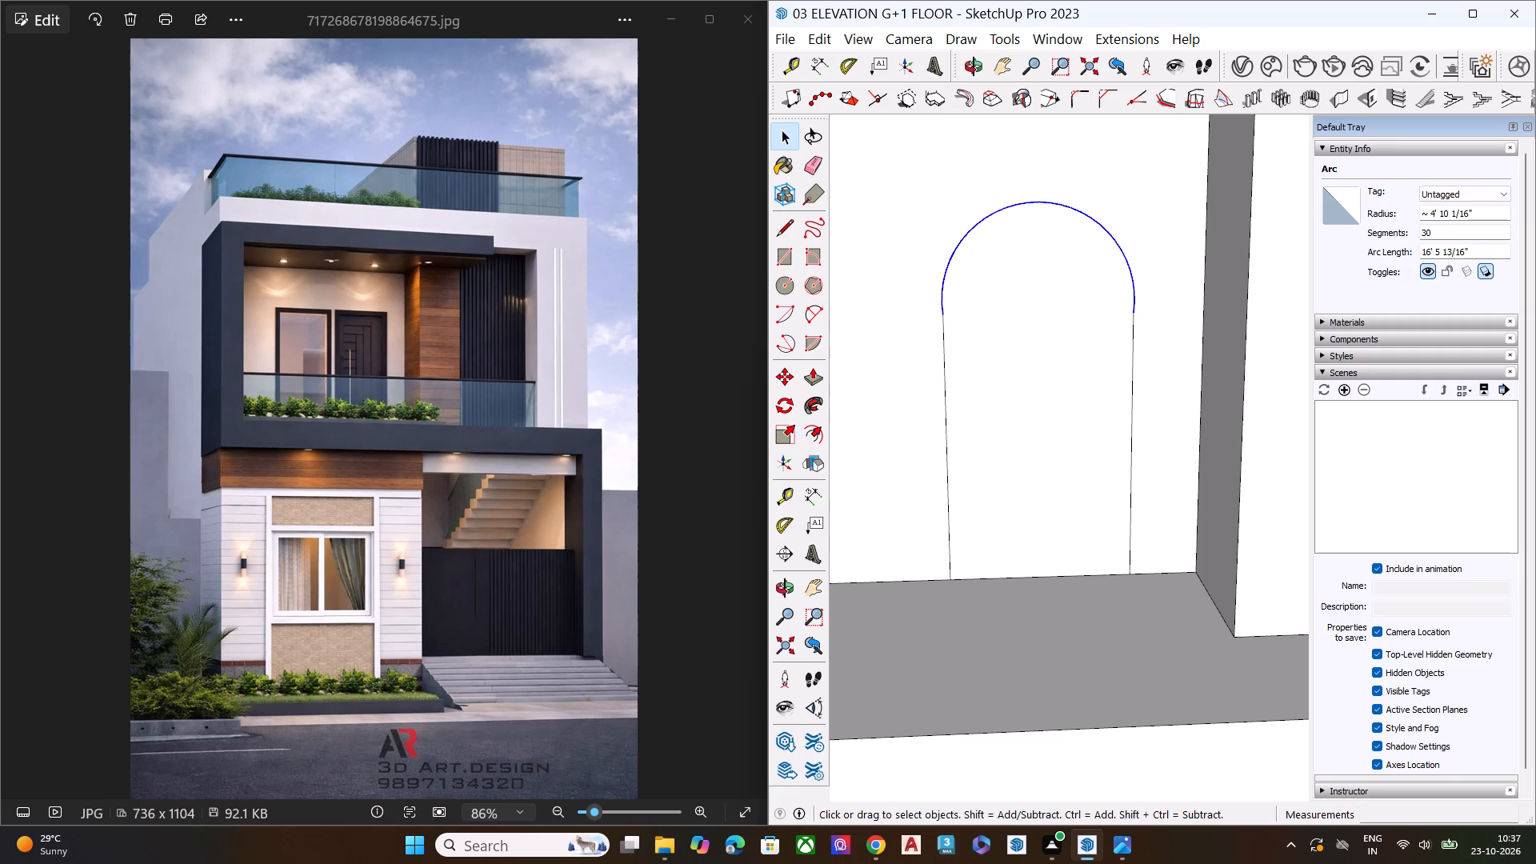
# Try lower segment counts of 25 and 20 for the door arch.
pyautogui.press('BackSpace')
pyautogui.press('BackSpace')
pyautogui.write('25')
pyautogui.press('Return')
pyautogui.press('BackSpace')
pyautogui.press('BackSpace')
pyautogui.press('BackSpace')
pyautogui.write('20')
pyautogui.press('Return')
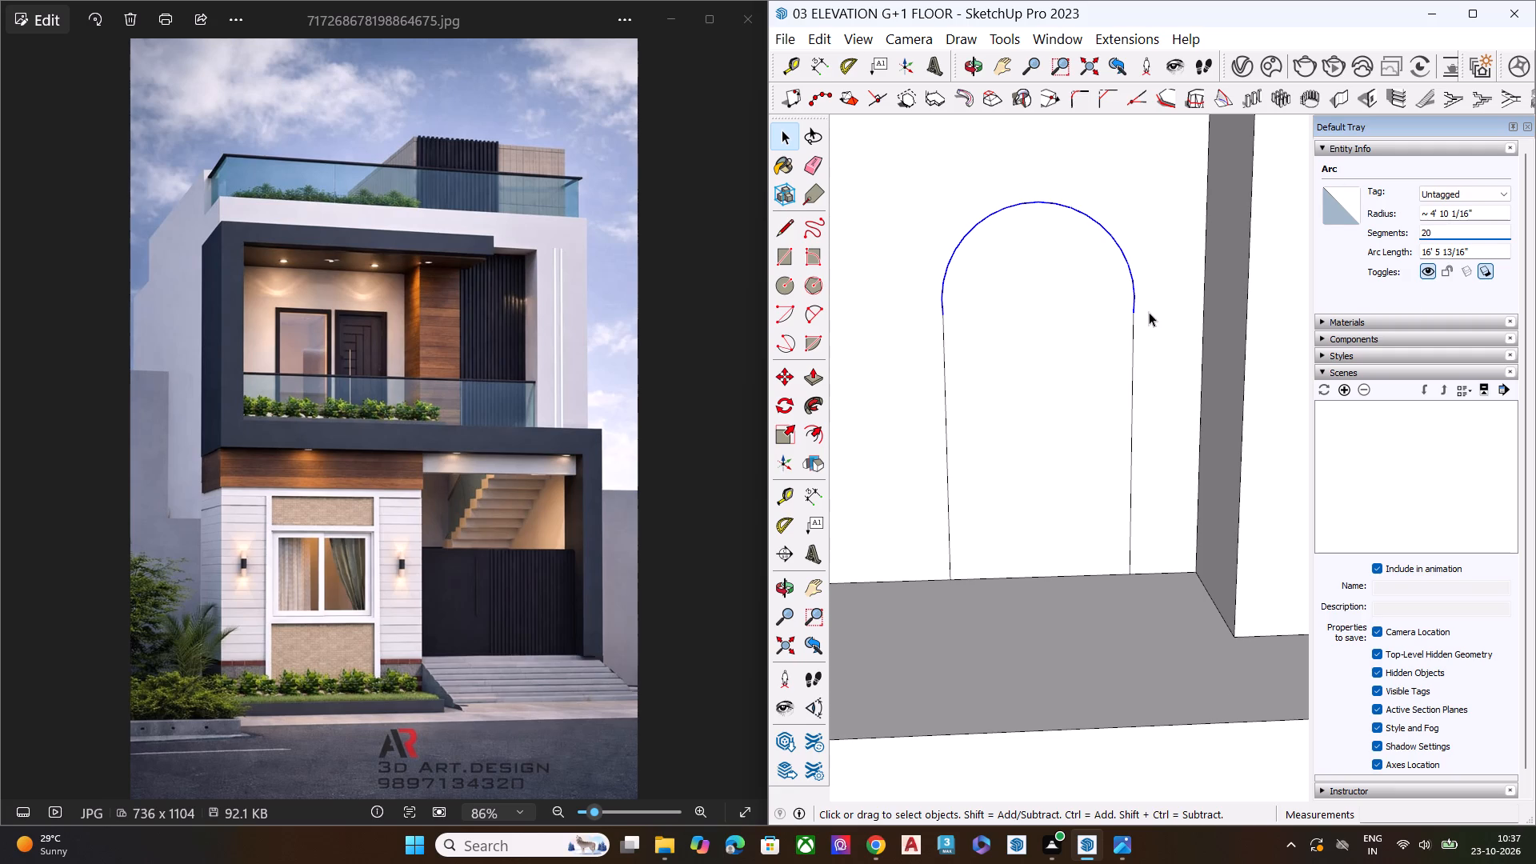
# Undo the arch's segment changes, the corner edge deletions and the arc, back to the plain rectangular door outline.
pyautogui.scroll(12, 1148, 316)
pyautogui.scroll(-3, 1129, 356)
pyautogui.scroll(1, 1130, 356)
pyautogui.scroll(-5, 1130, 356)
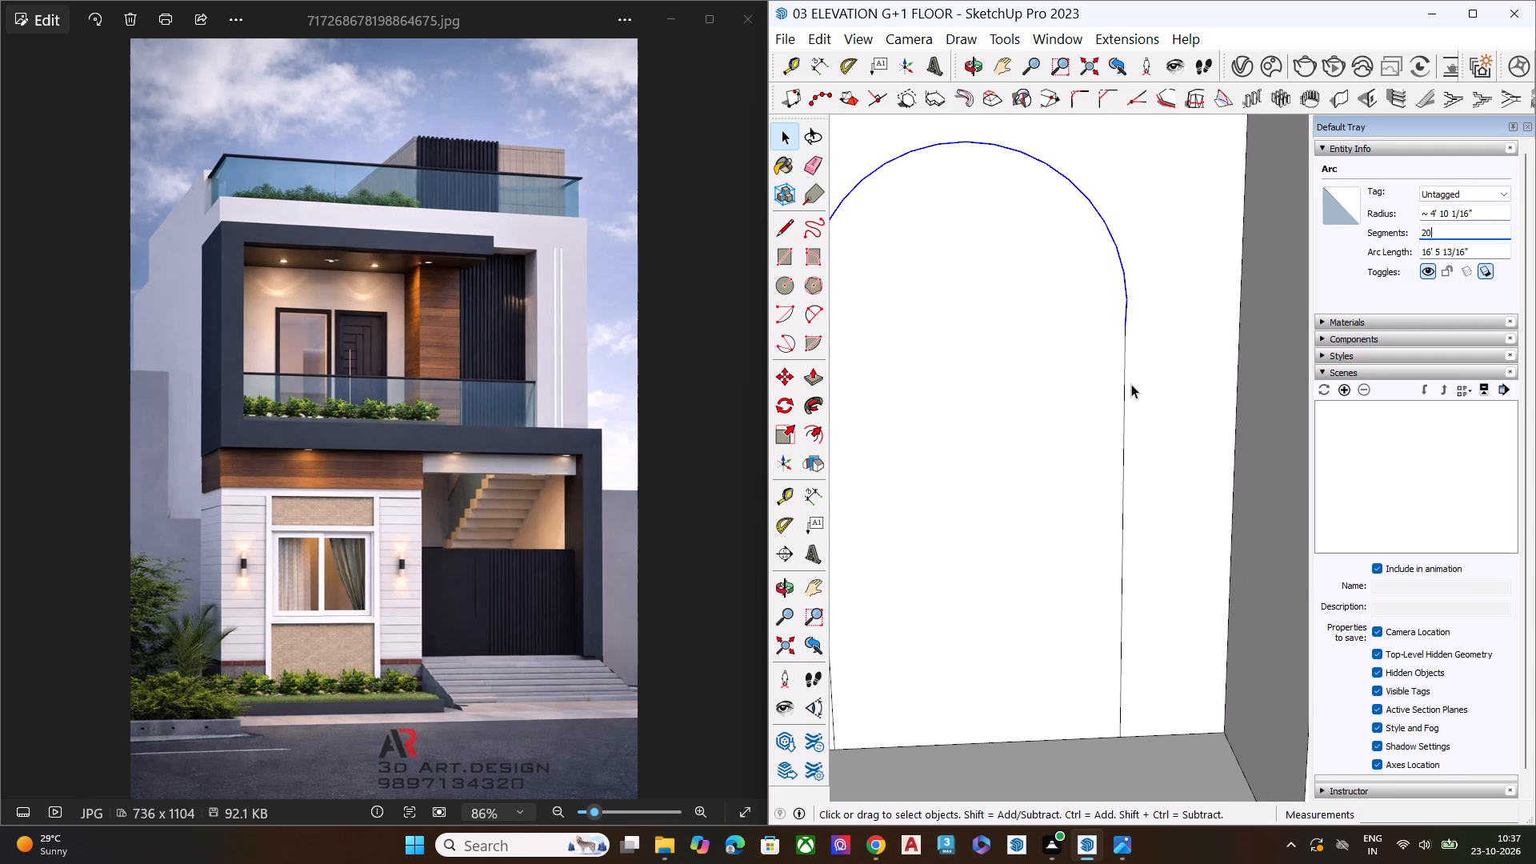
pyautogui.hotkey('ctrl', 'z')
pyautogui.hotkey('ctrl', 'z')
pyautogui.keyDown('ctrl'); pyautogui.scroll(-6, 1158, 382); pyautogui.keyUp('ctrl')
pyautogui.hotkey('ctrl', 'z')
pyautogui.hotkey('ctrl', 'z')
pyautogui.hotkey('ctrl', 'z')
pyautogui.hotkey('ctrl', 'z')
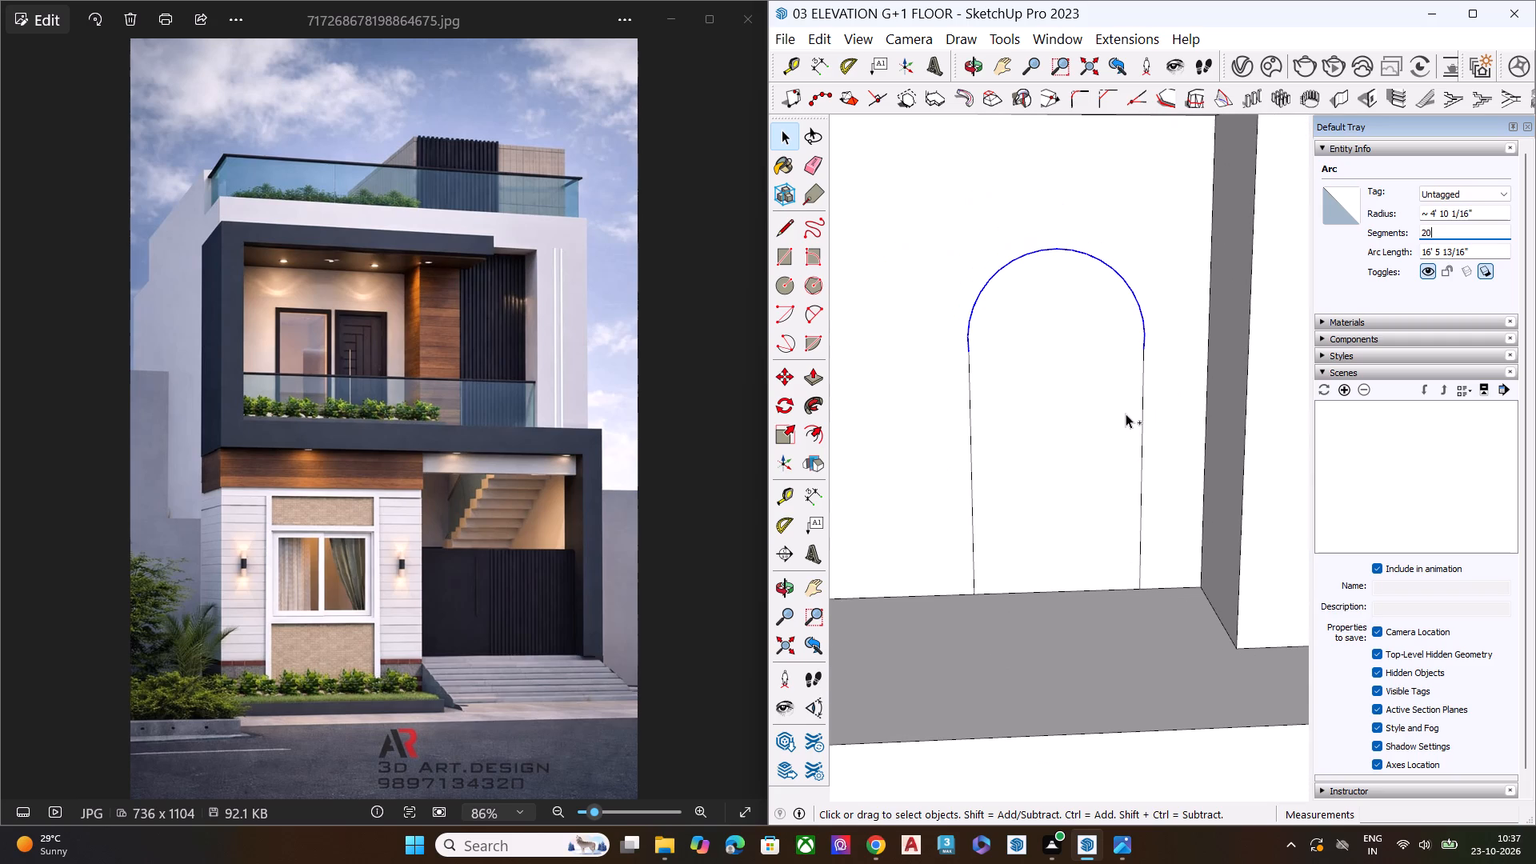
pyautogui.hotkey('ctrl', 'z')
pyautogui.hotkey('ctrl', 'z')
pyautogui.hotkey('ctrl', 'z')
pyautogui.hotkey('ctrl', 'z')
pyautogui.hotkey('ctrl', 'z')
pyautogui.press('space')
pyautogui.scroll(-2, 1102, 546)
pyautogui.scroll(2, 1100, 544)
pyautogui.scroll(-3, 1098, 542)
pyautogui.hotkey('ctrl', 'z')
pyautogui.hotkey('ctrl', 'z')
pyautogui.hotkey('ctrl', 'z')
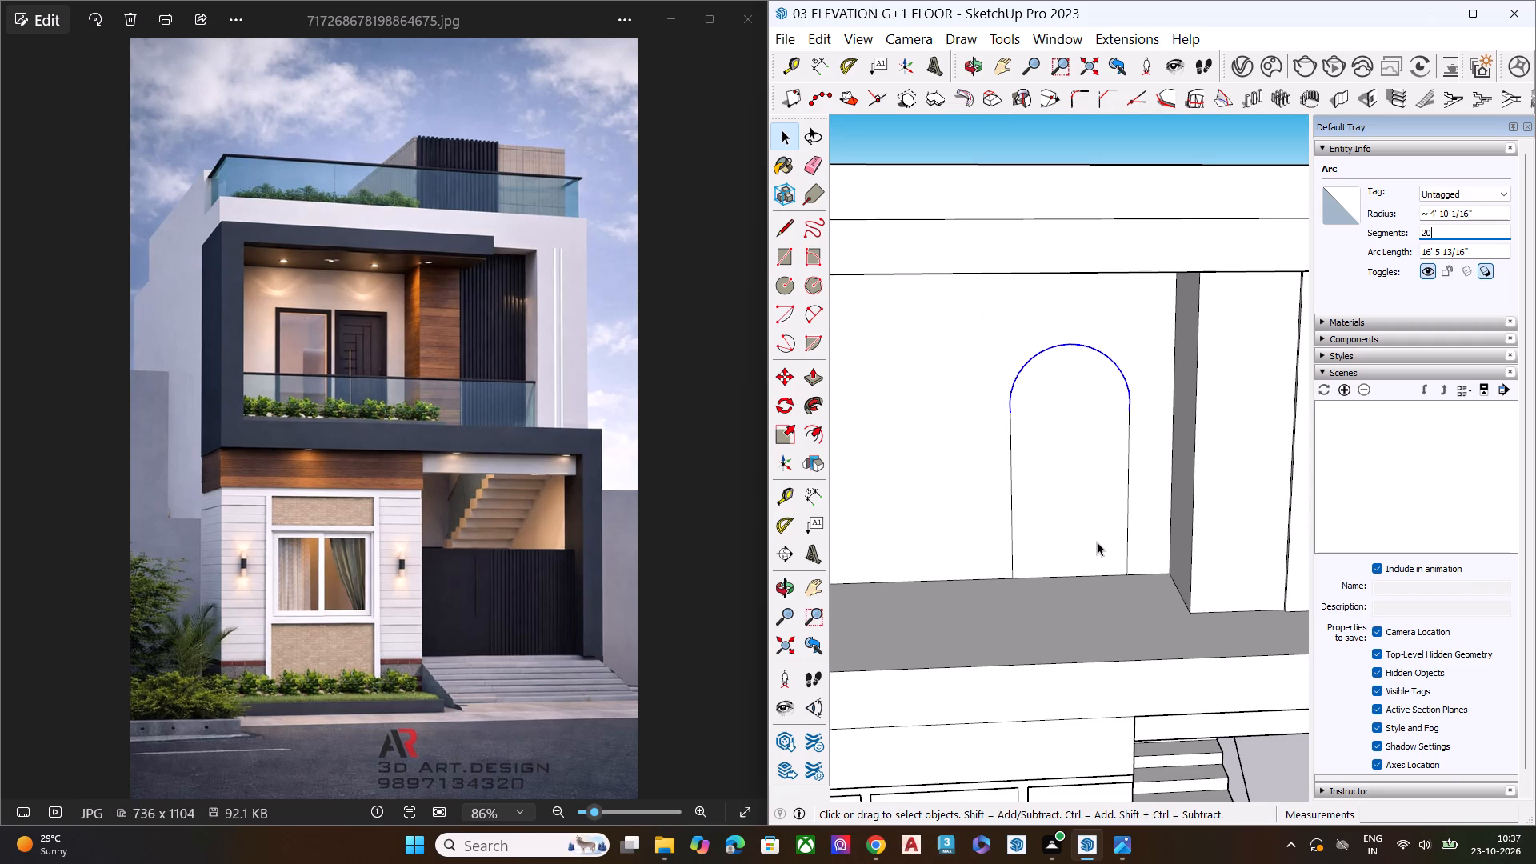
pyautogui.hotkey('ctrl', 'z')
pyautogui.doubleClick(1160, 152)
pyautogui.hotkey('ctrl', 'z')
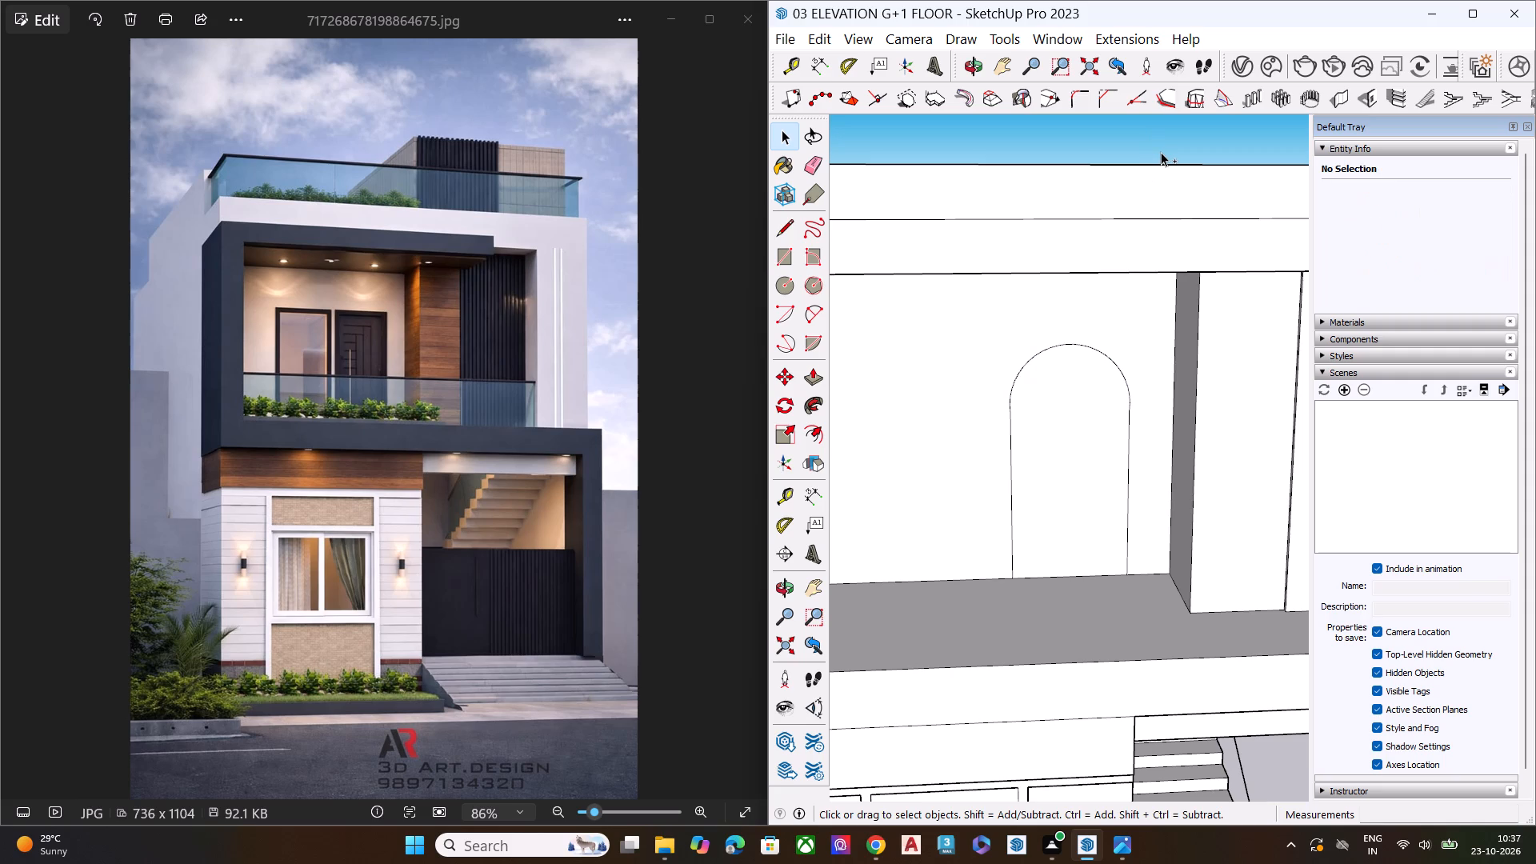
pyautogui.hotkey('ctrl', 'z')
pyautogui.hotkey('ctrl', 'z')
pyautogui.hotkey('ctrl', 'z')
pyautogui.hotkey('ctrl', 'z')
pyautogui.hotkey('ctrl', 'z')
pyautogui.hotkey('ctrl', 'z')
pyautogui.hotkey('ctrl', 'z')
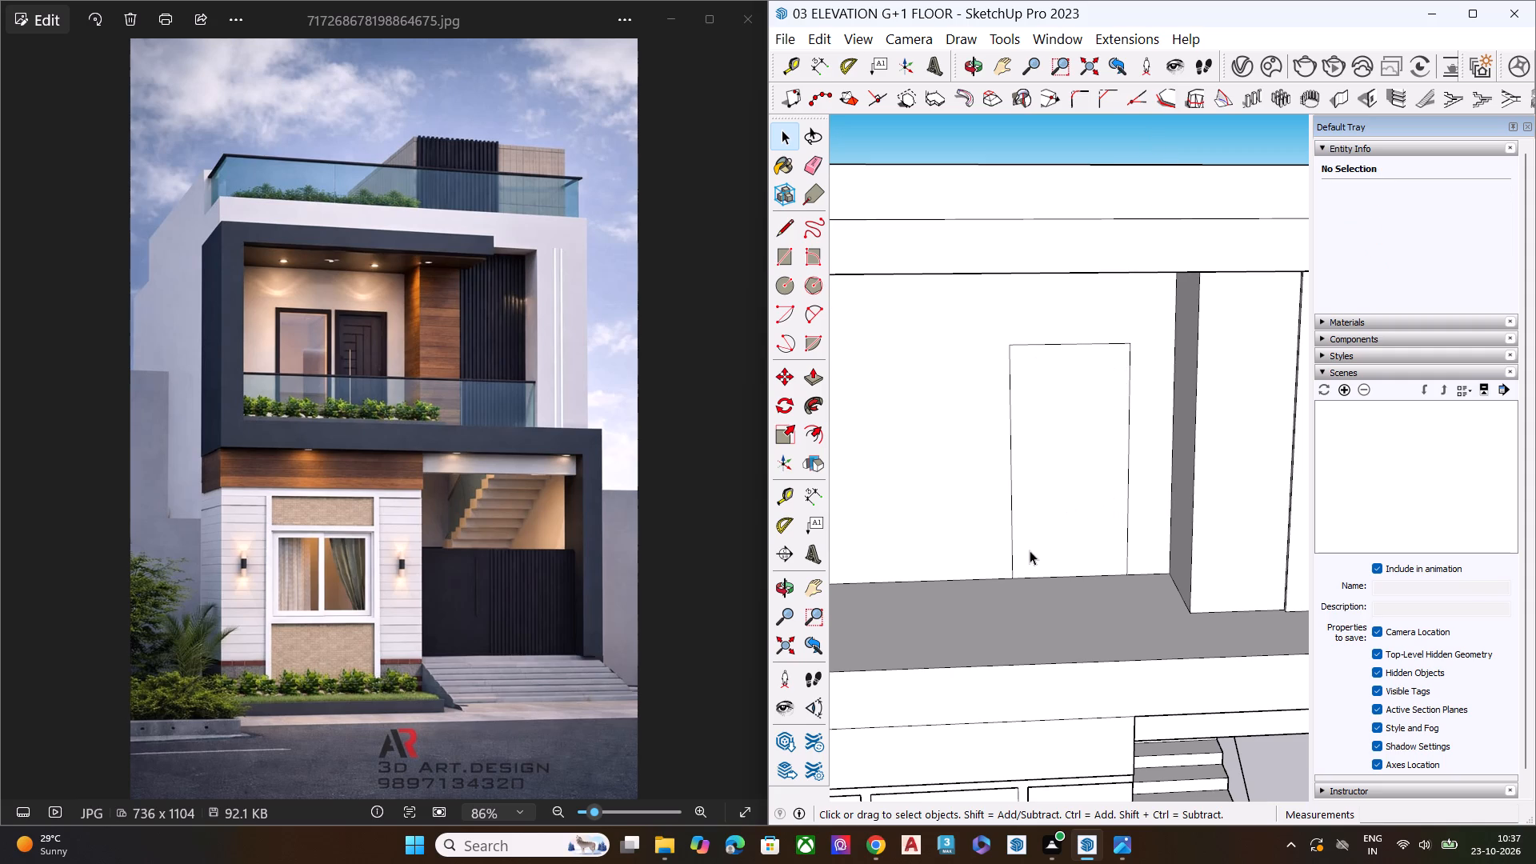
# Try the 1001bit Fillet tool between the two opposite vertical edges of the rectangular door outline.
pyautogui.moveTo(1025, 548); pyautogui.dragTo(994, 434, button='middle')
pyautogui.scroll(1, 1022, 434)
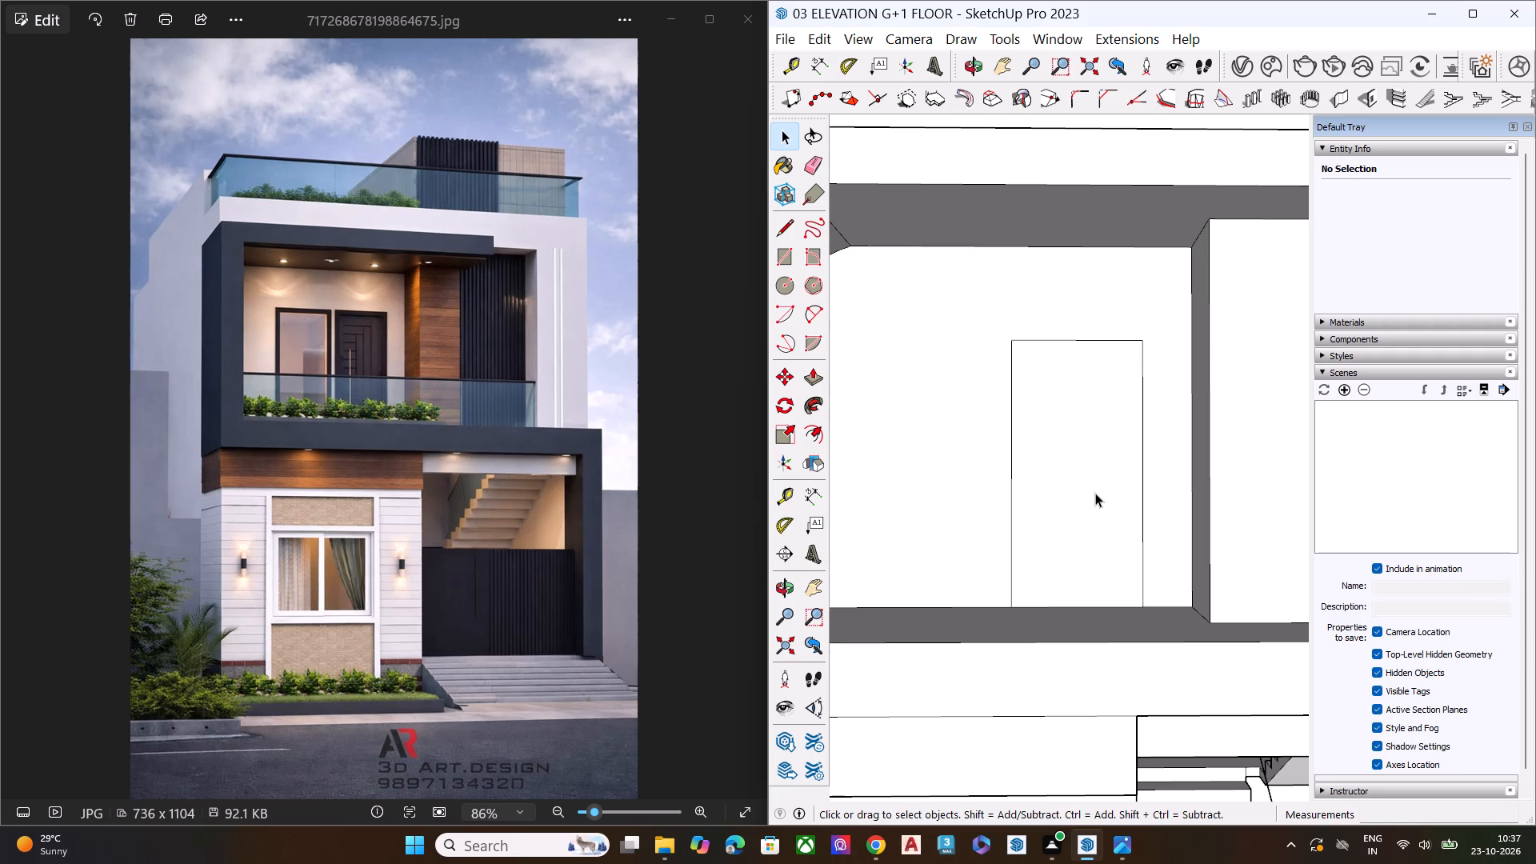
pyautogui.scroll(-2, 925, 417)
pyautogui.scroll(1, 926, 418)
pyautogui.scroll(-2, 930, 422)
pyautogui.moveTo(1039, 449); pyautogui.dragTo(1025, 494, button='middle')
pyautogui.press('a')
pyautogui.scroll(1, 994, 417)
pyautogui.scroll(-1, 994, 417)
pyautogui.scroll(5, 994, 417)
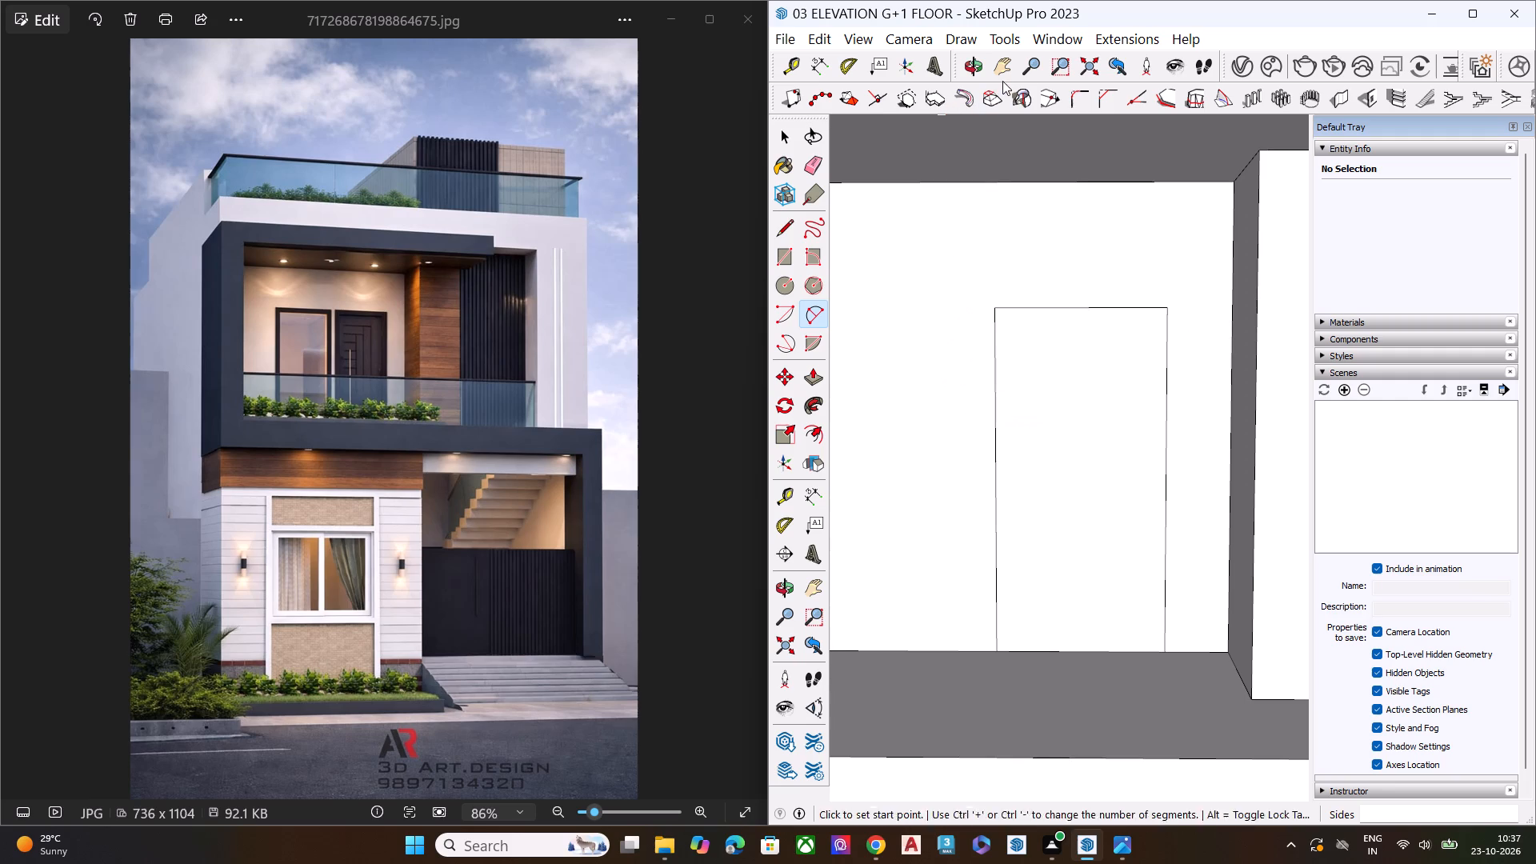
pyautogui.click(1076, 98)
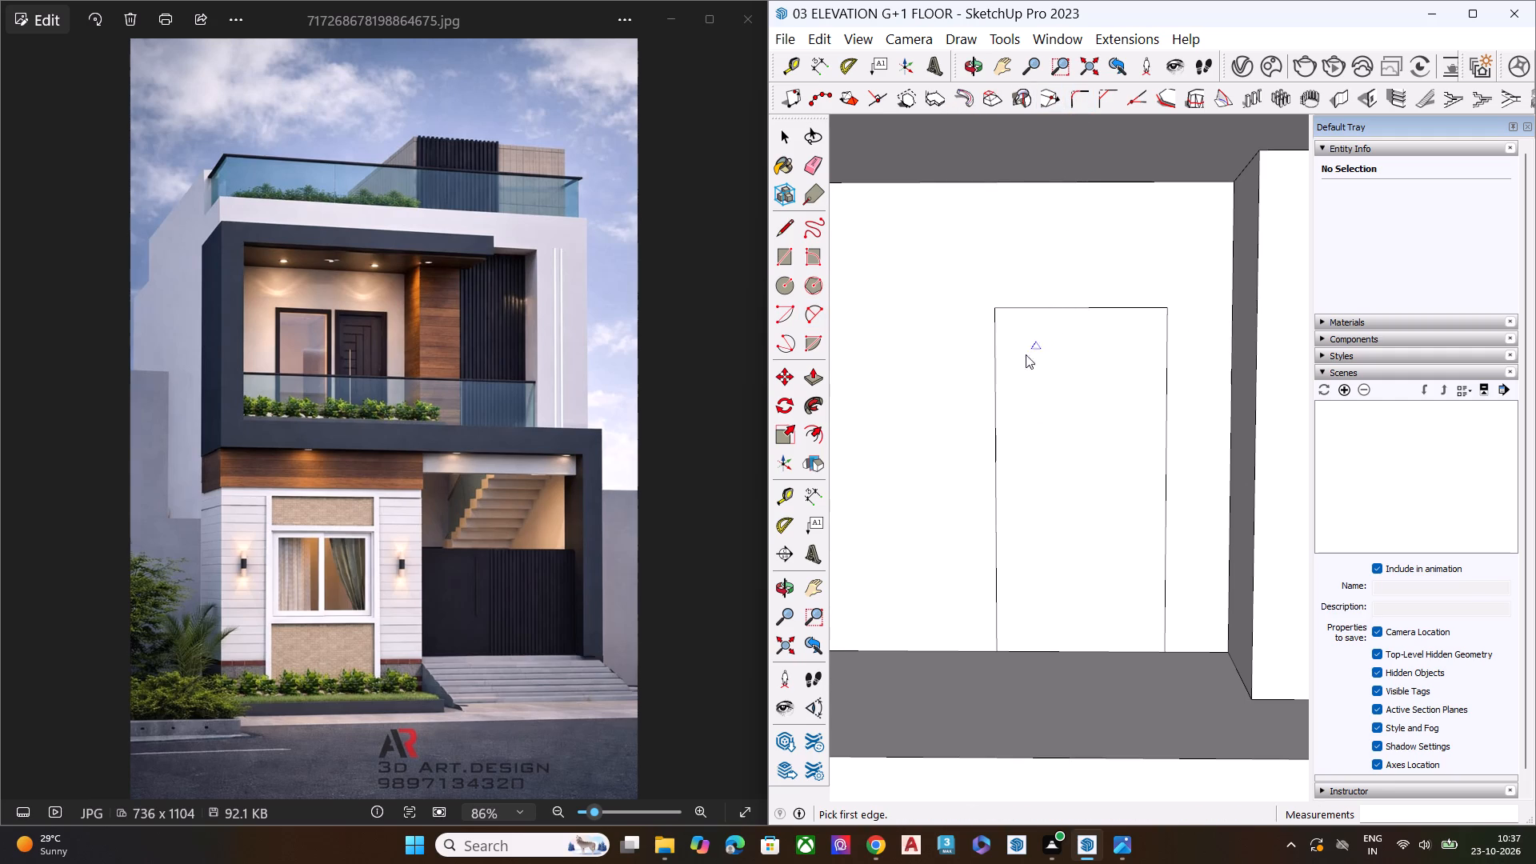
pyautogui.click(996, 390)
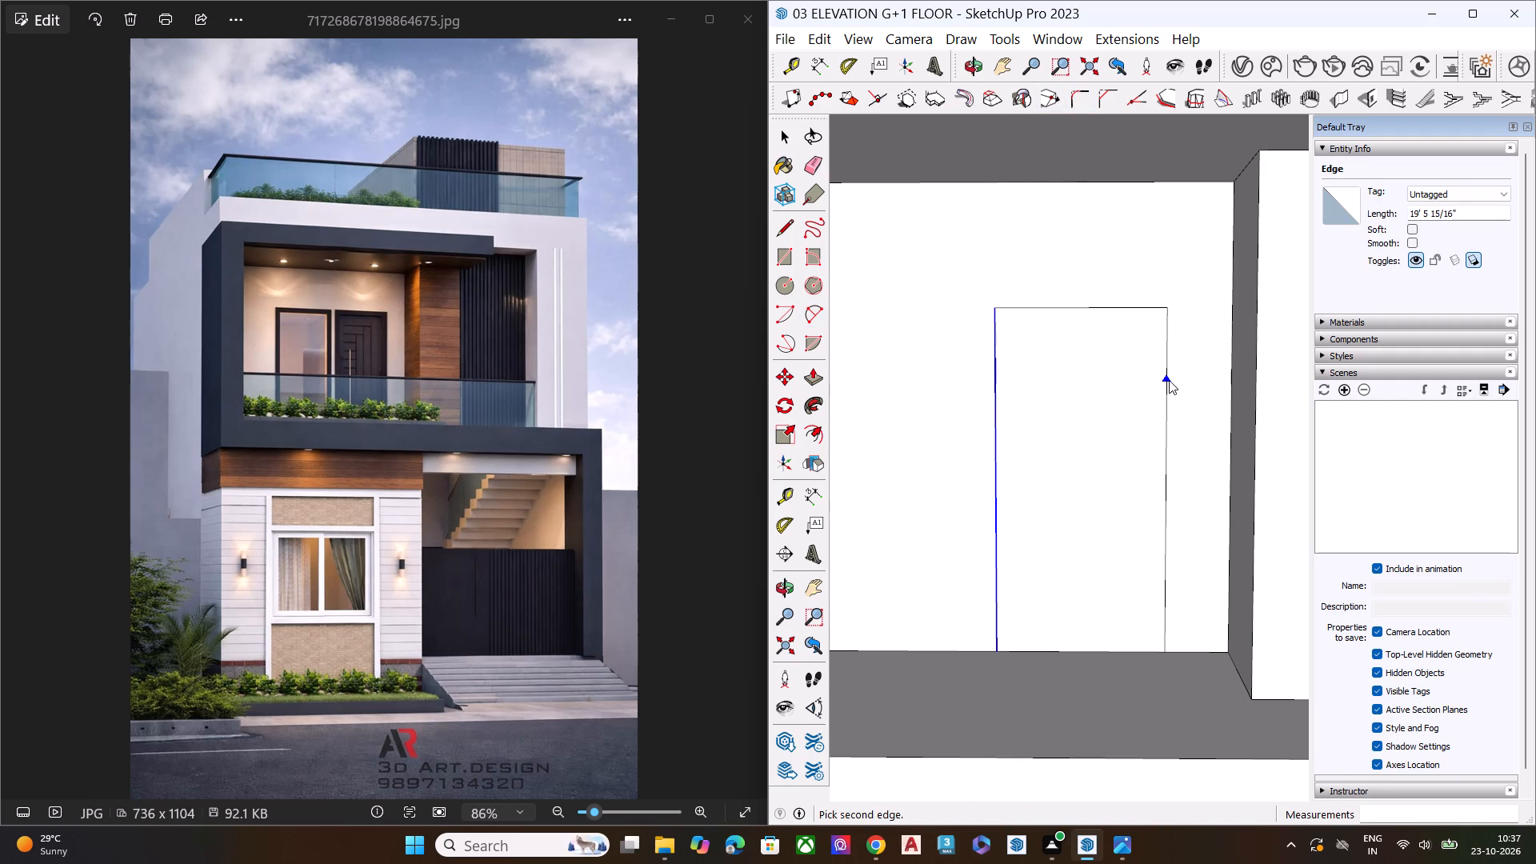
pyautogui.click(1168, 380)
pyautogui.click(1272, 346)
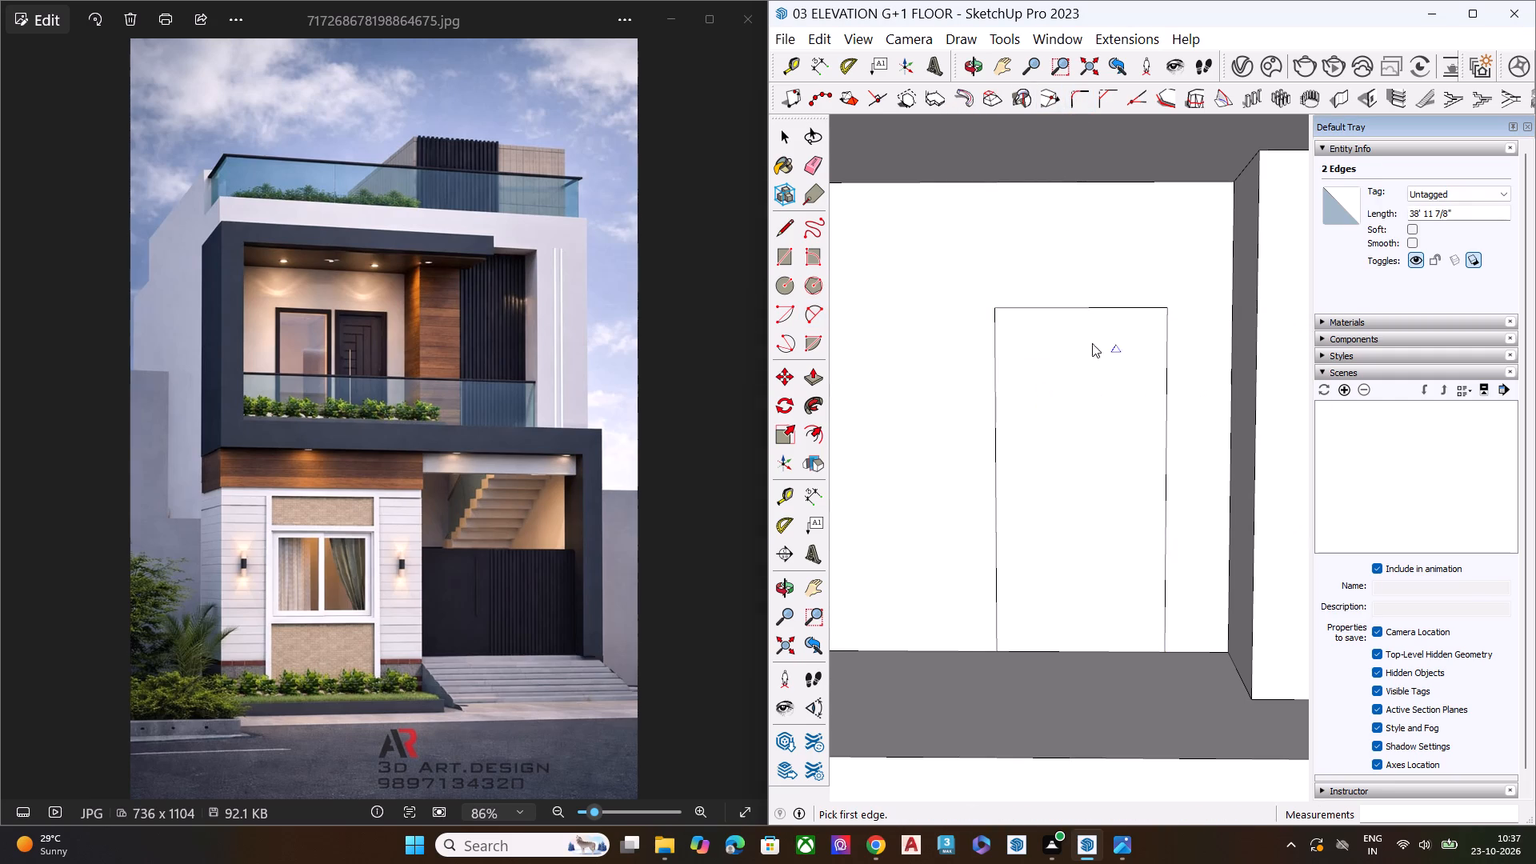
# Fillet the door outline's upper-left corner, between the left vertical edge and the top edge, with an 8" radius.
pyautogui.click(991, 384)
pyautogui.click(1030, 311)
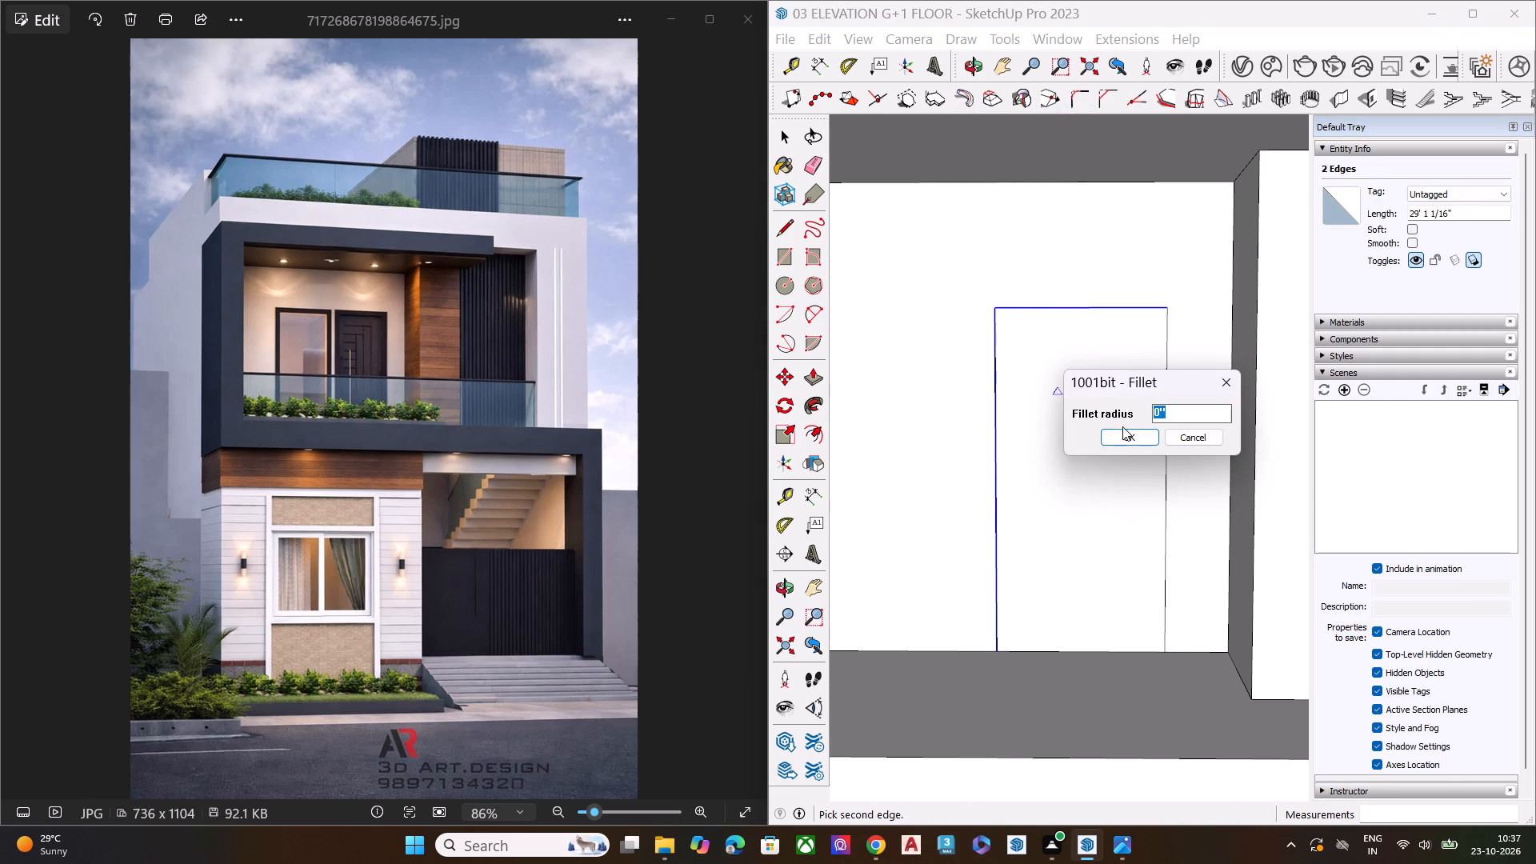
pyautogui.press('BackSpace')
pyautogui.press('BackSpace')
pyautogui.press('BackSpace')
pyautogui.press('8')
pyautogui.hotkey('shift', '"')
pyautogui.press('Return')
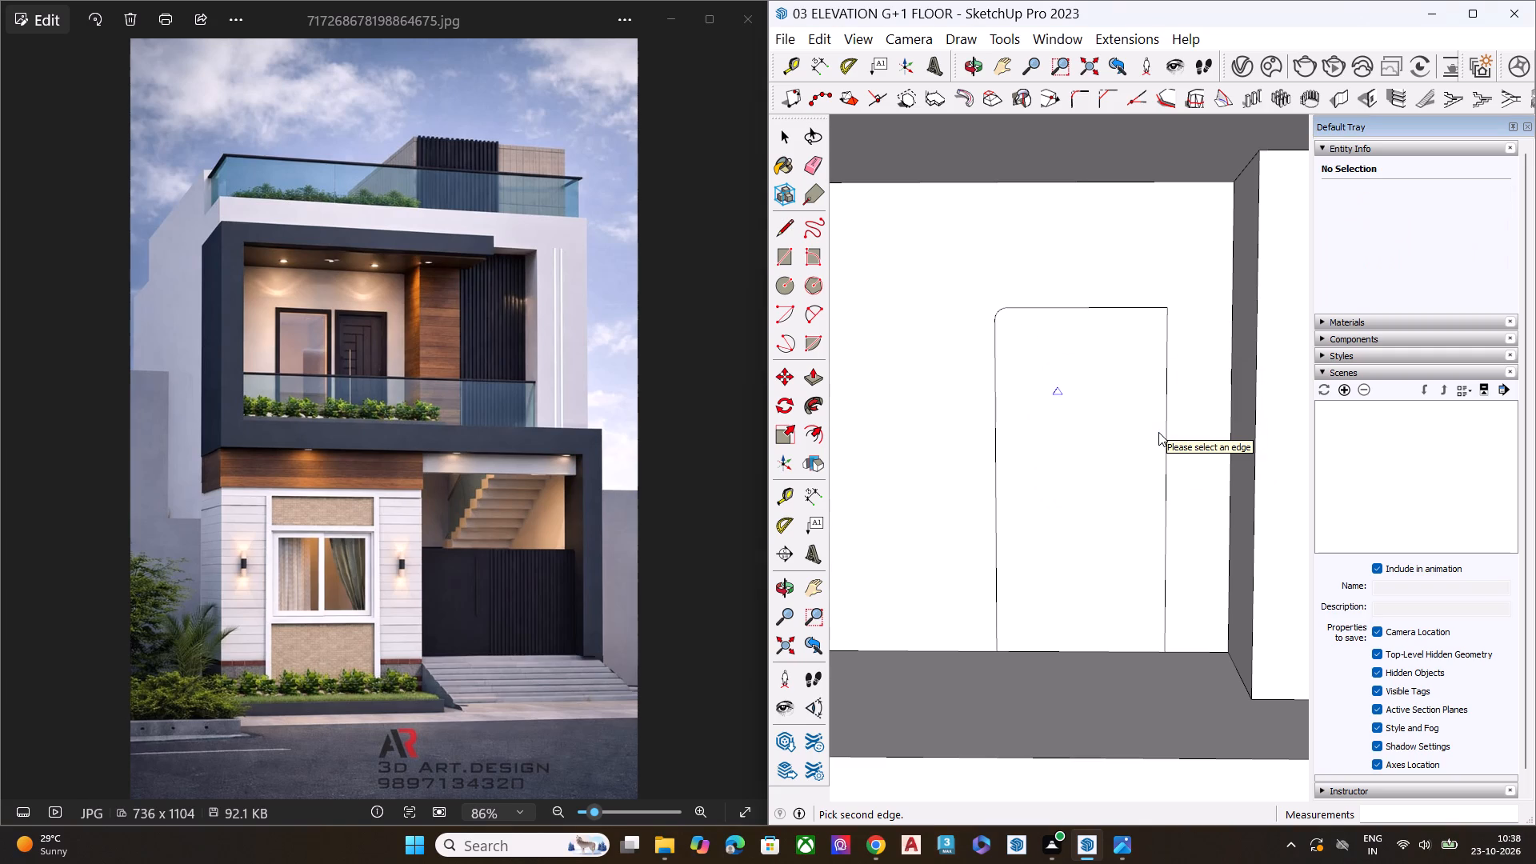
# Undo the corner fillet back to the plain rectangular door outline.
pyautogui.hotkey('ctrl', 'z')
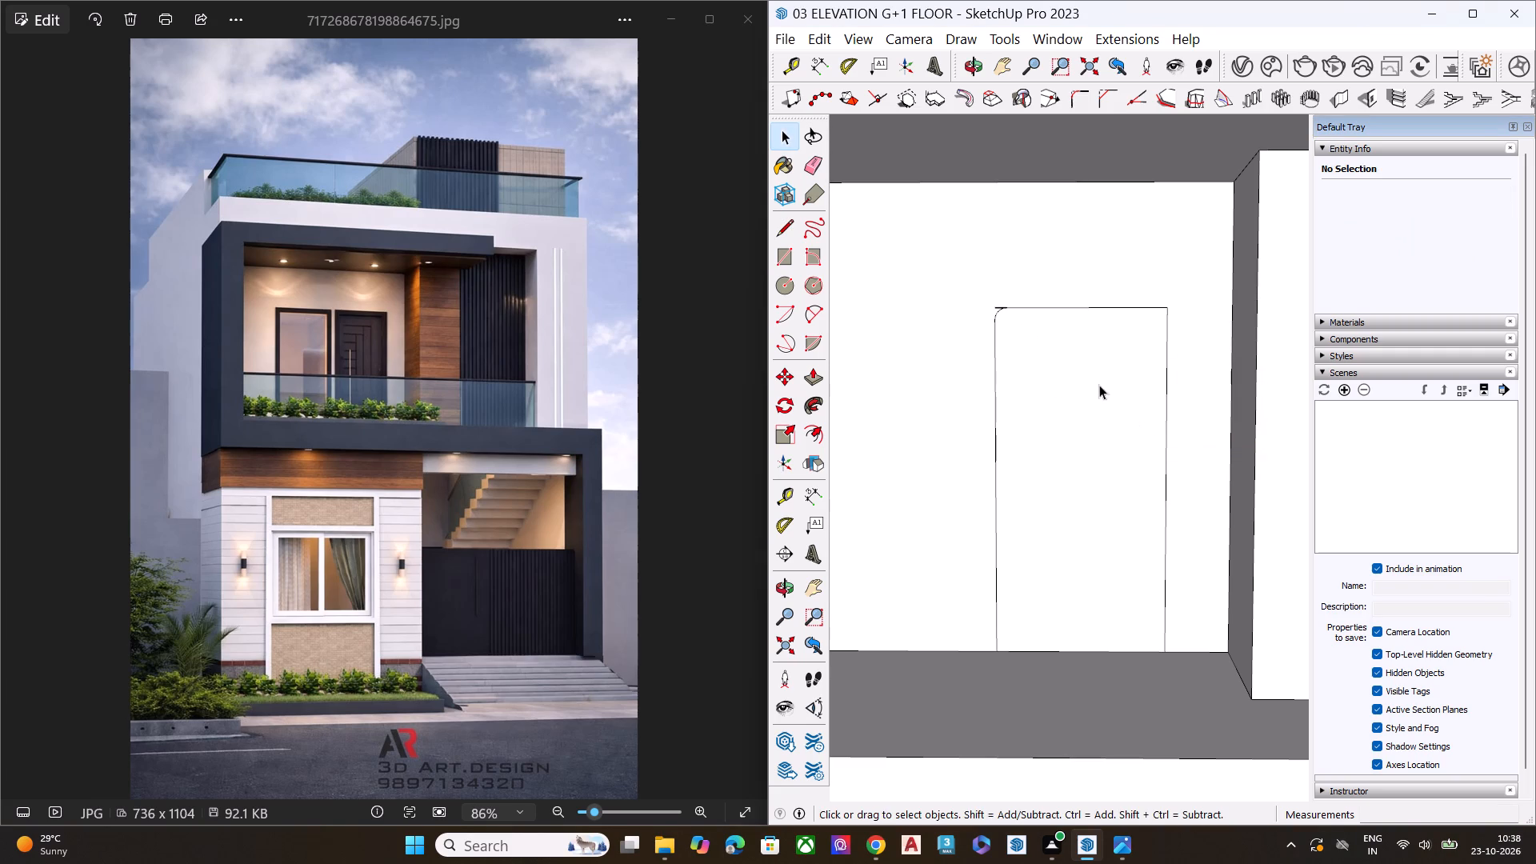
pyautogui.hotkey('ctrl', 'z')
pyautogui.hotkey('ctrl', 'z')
# Draw a 2 Point Arc about 9' 7" wide between the door outline's two vertical edges, bulging up to the top edge.
pyautogui.press('space')
pyautogui.press('a')
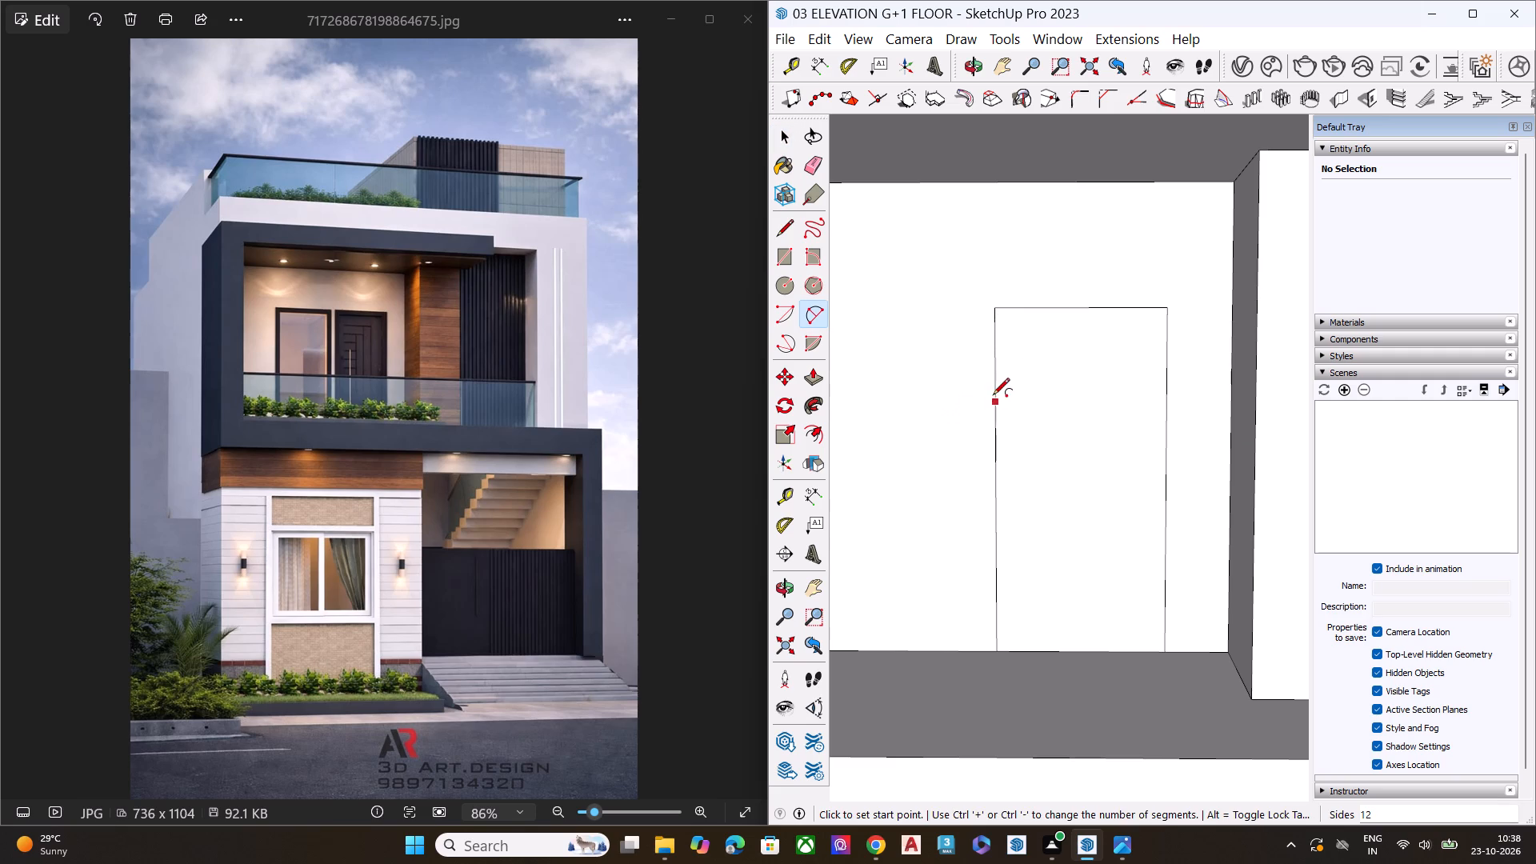
pyautogui.click(993, 385)
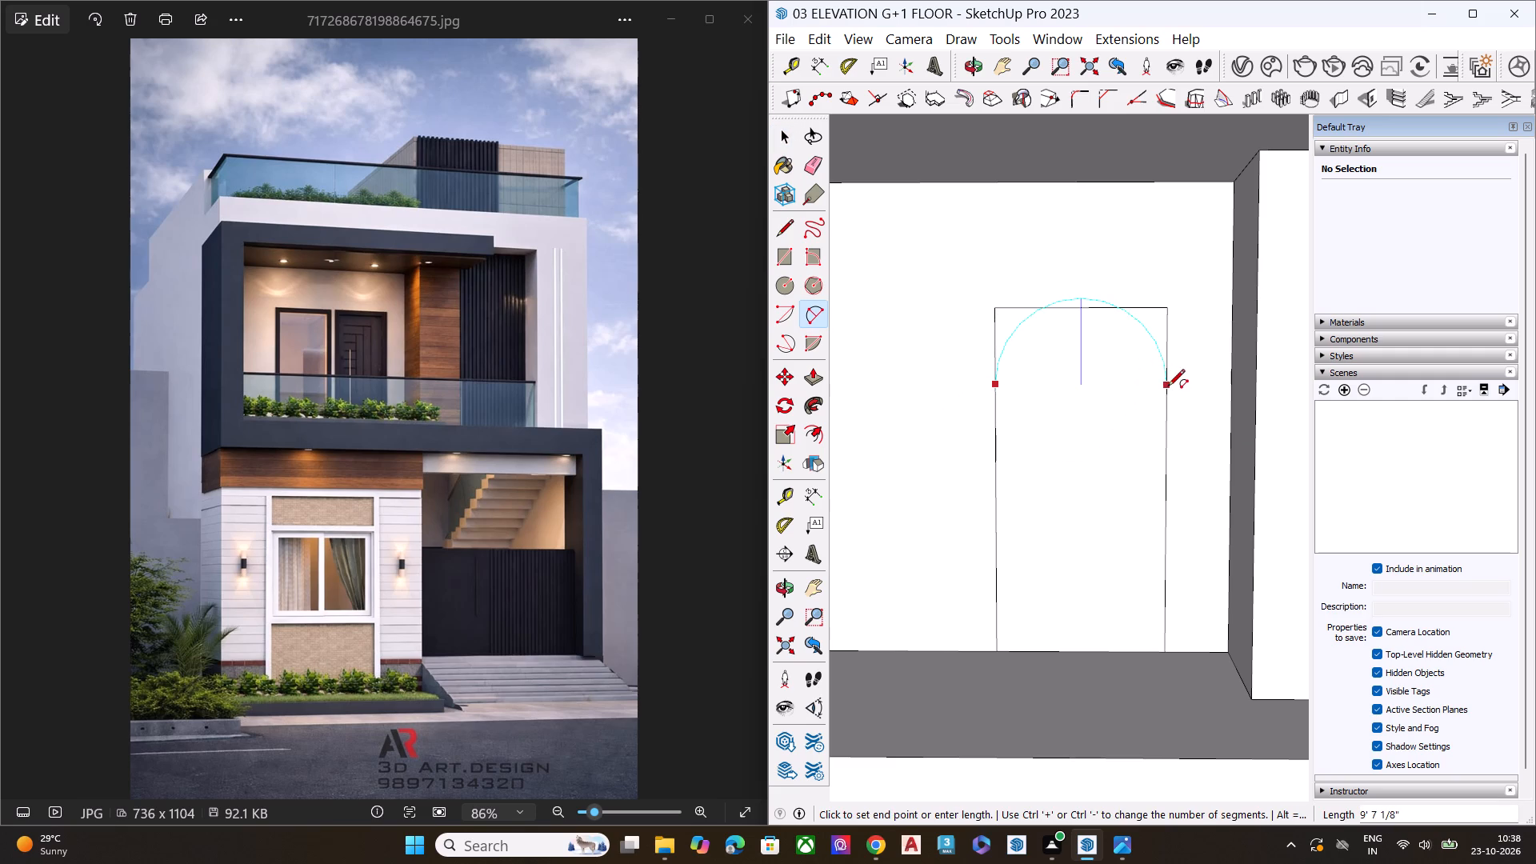
pyautogui.click(1168, 387)
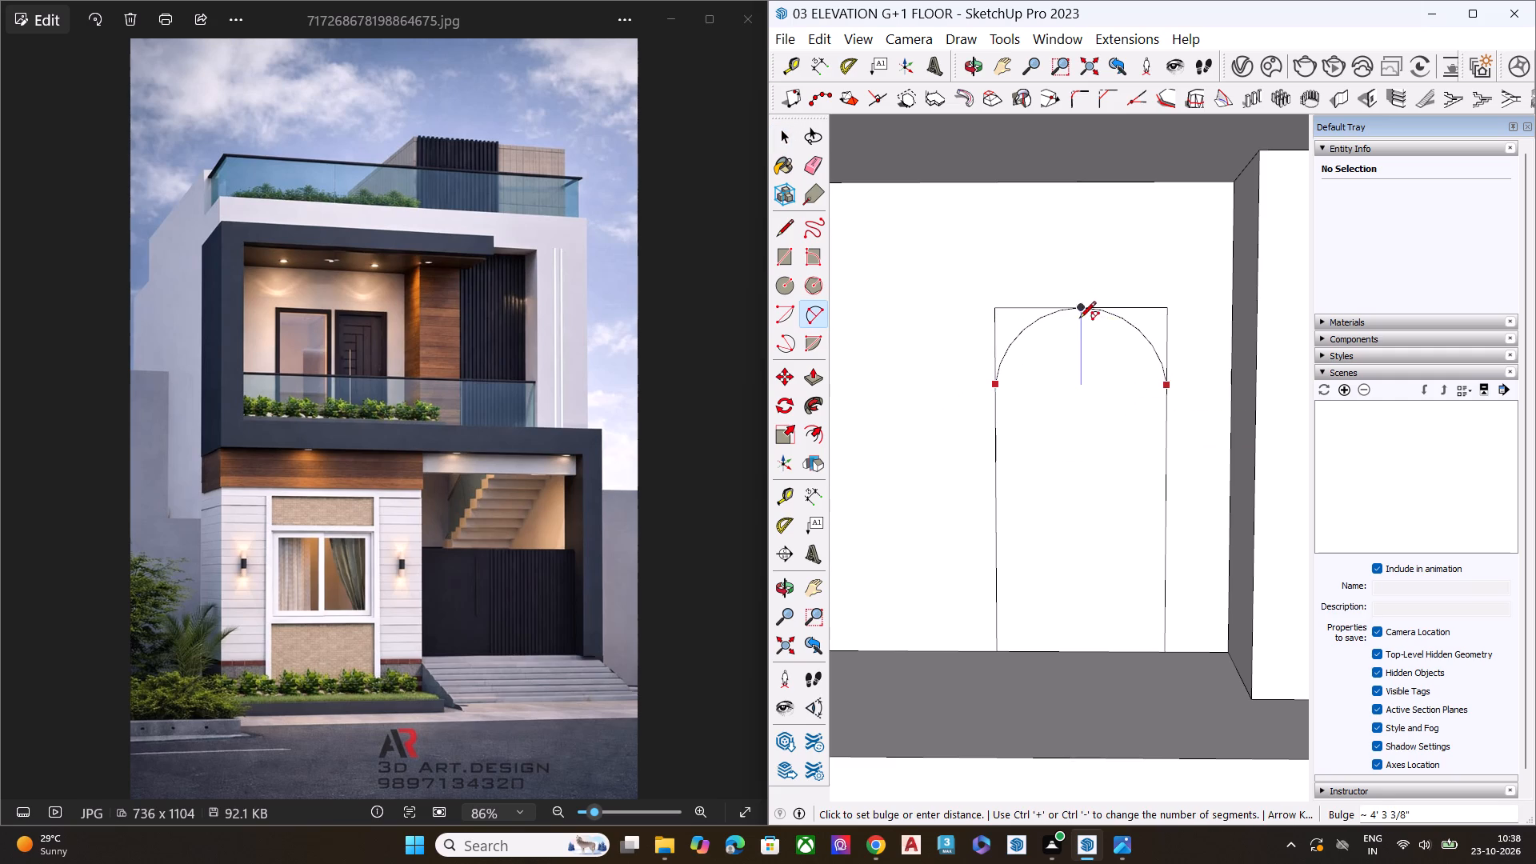
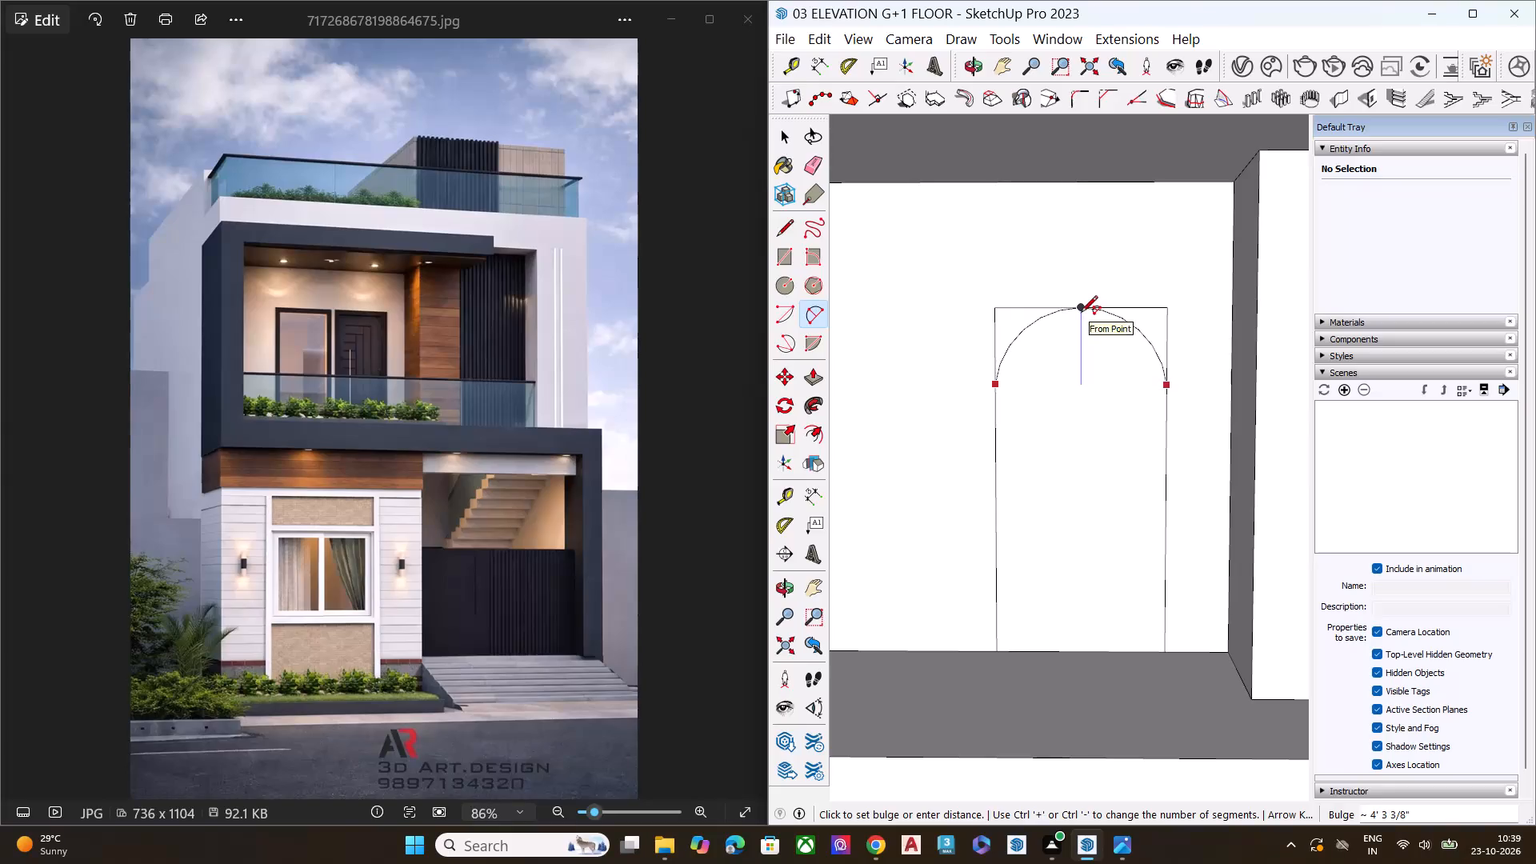
# Finish the arc across the top of the upper-floor door outline with a bulge of about 4' 3 3/8".
pyautogui.click(1081, 314)
pyautogui.press('space')
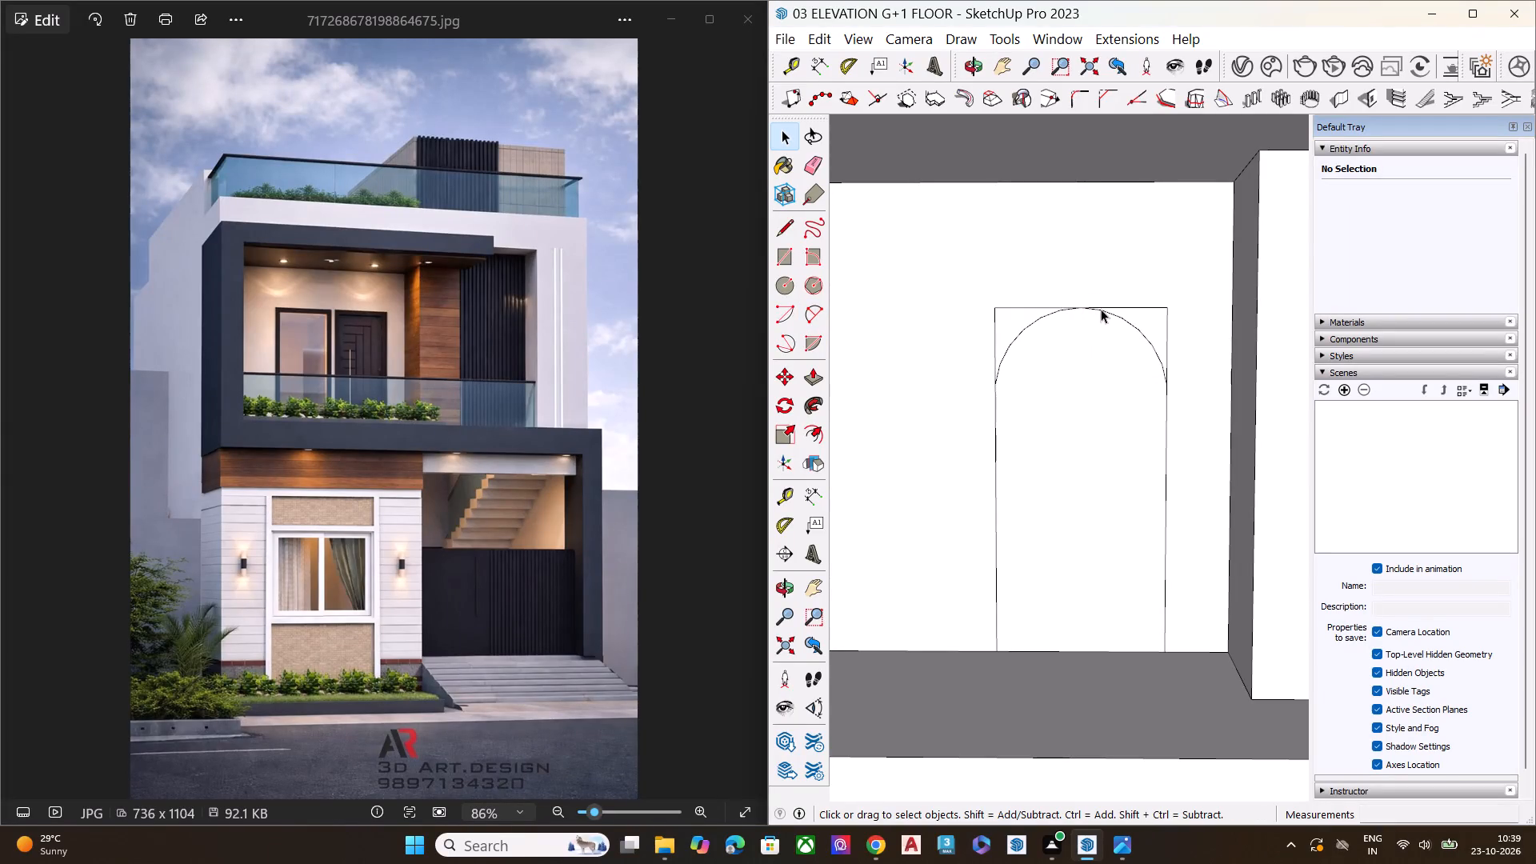
# Delete the four leftover straight edges outside the arc at the door outline's top corners.
pyautogui.click(1134, 308)
pyautogui.press('Delete')
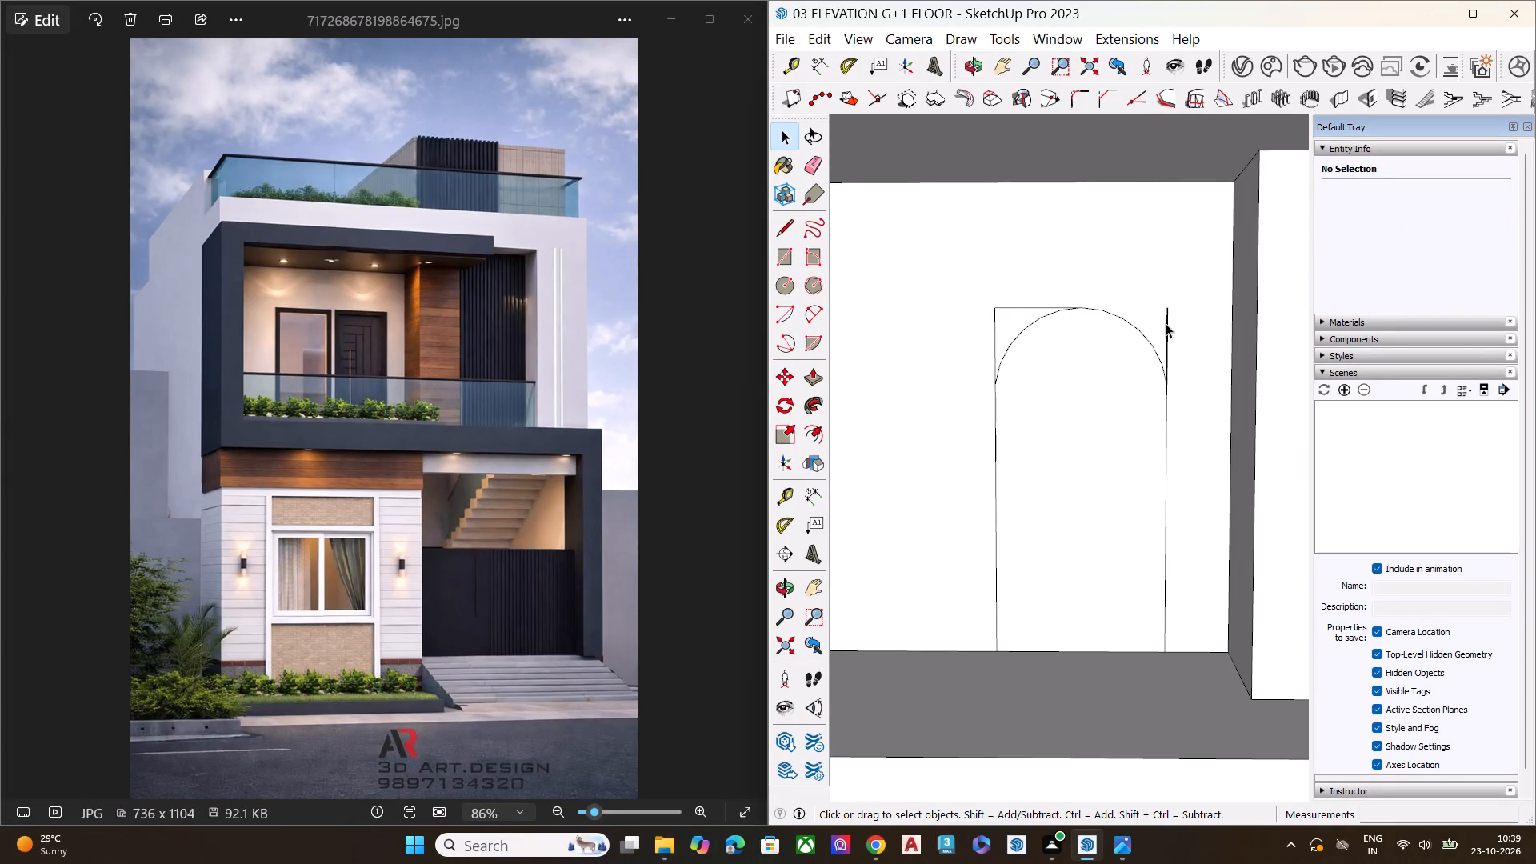
pyautogui.click(1166, 323)
pyautogui.press('Delete')
pyautogui.click(1033, 308)
pyautogui.press('Delete')
pyautogui.click(994, 328)
pyautogui.press('Delete')
# Set the door arch's arc to 20 segments.
pyautogui.click(1067, 310)
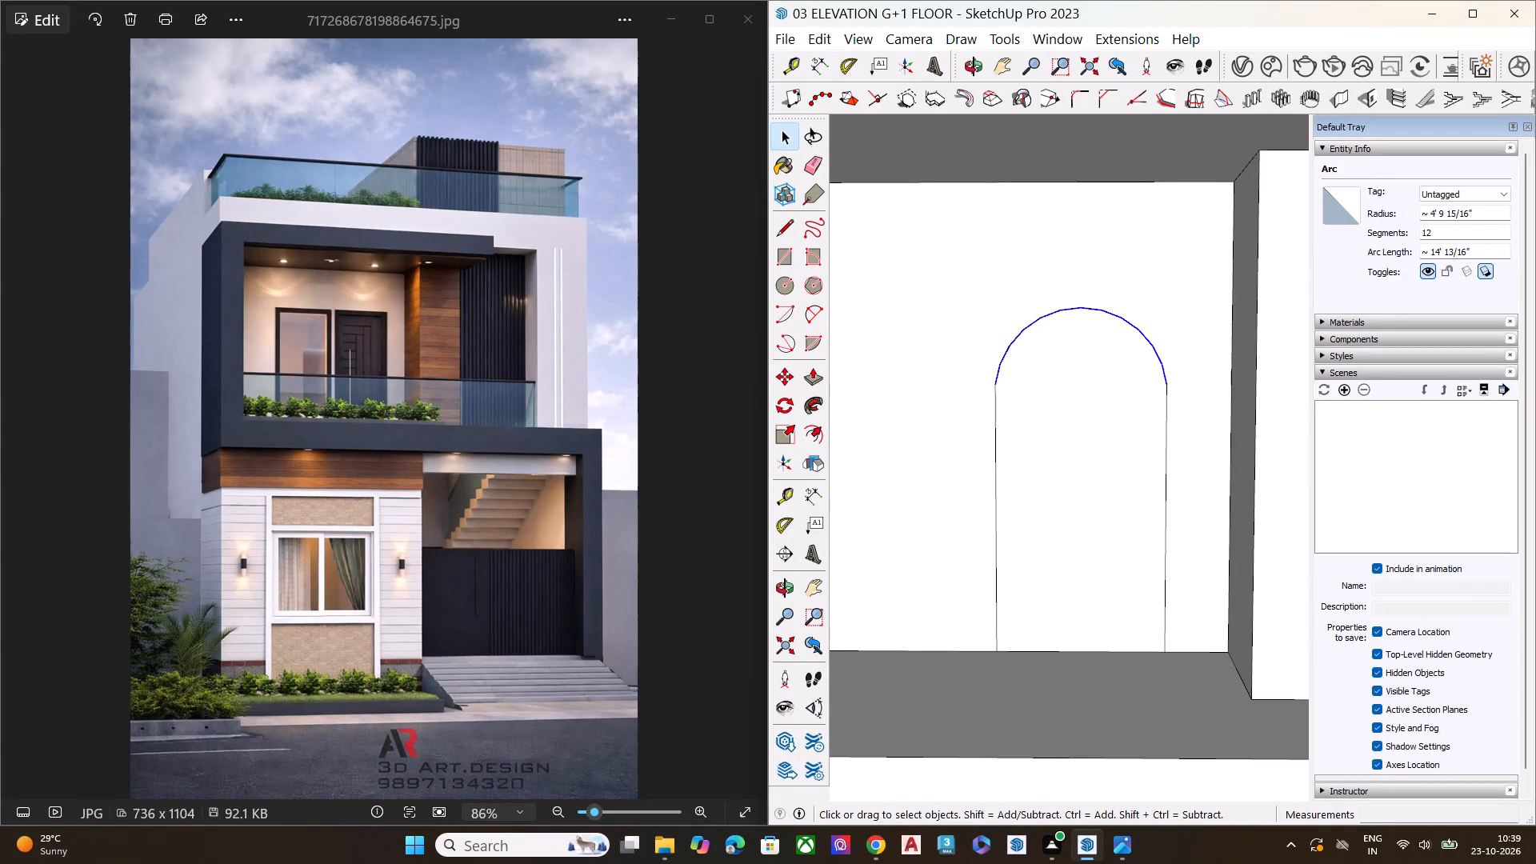
pyautogui.click(1431, 234)
pyautogui.press('BackSpace')
pyautogui.press('BackSpace')
pyautogui.press('BackSpace')
pyautogui.write('20')
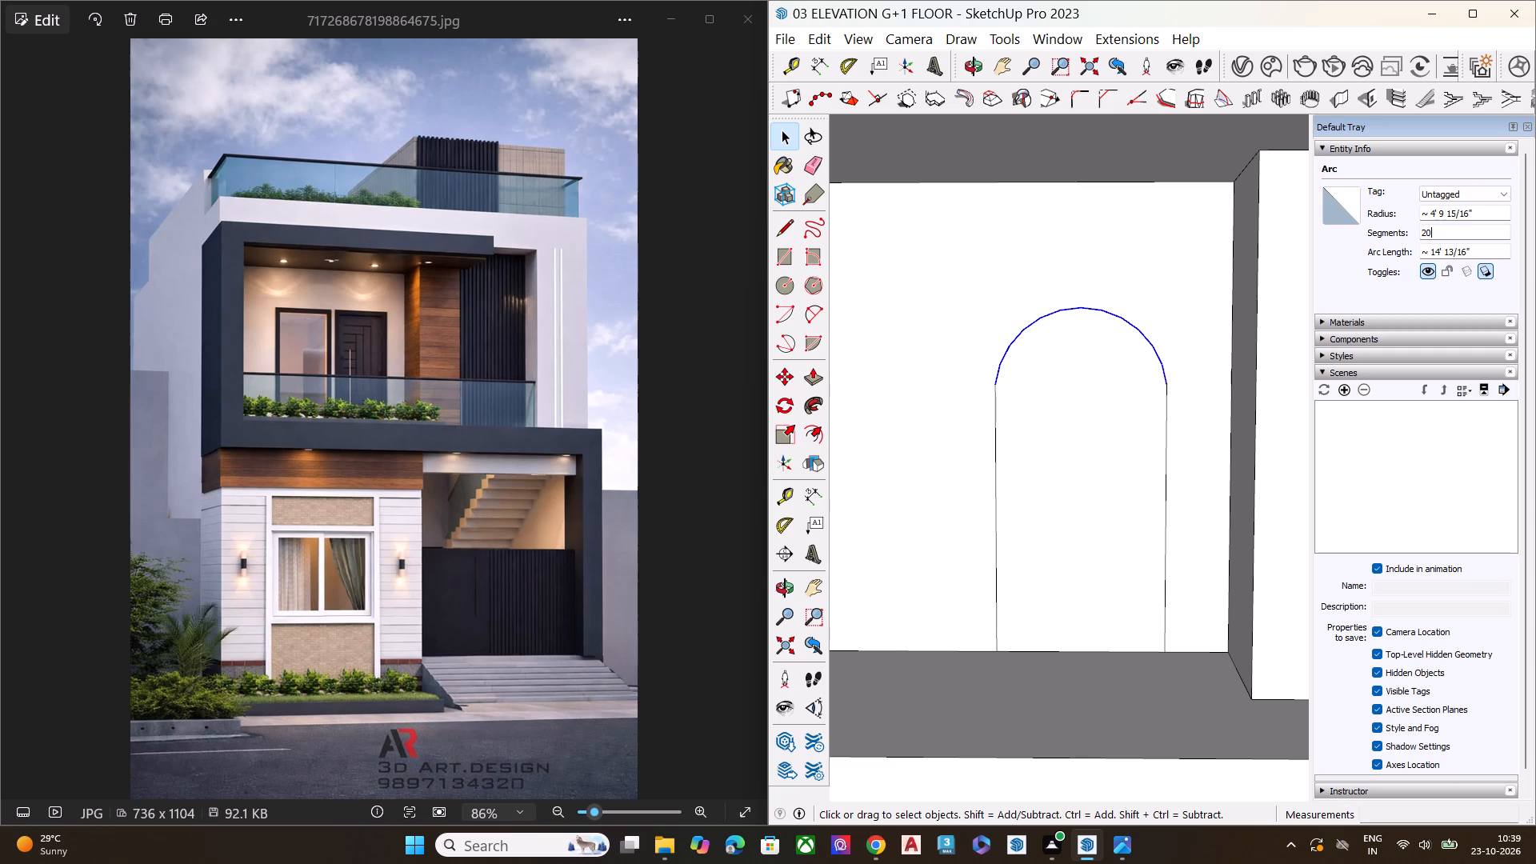
pyautogui.press('Return')
pyautogui.press('space')
# Scale the whole arched door outline upward from its base to about 1.13 of its height.
pyautogui.scroll(-4, 1113, 428)
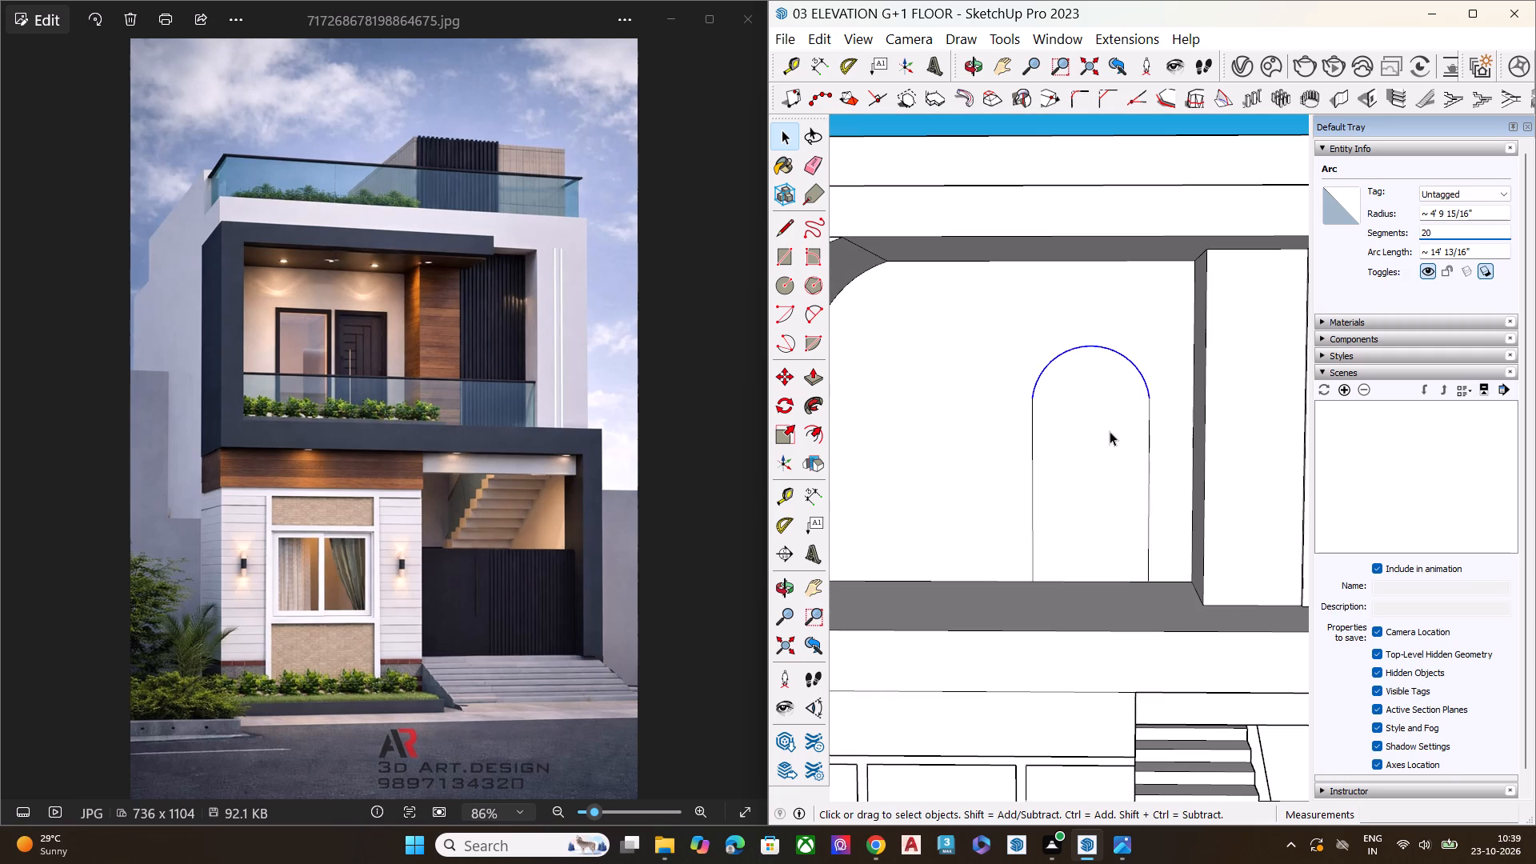
pyautogui.click(1110, 431)
pyautogui.doubleClick(1104, 430)
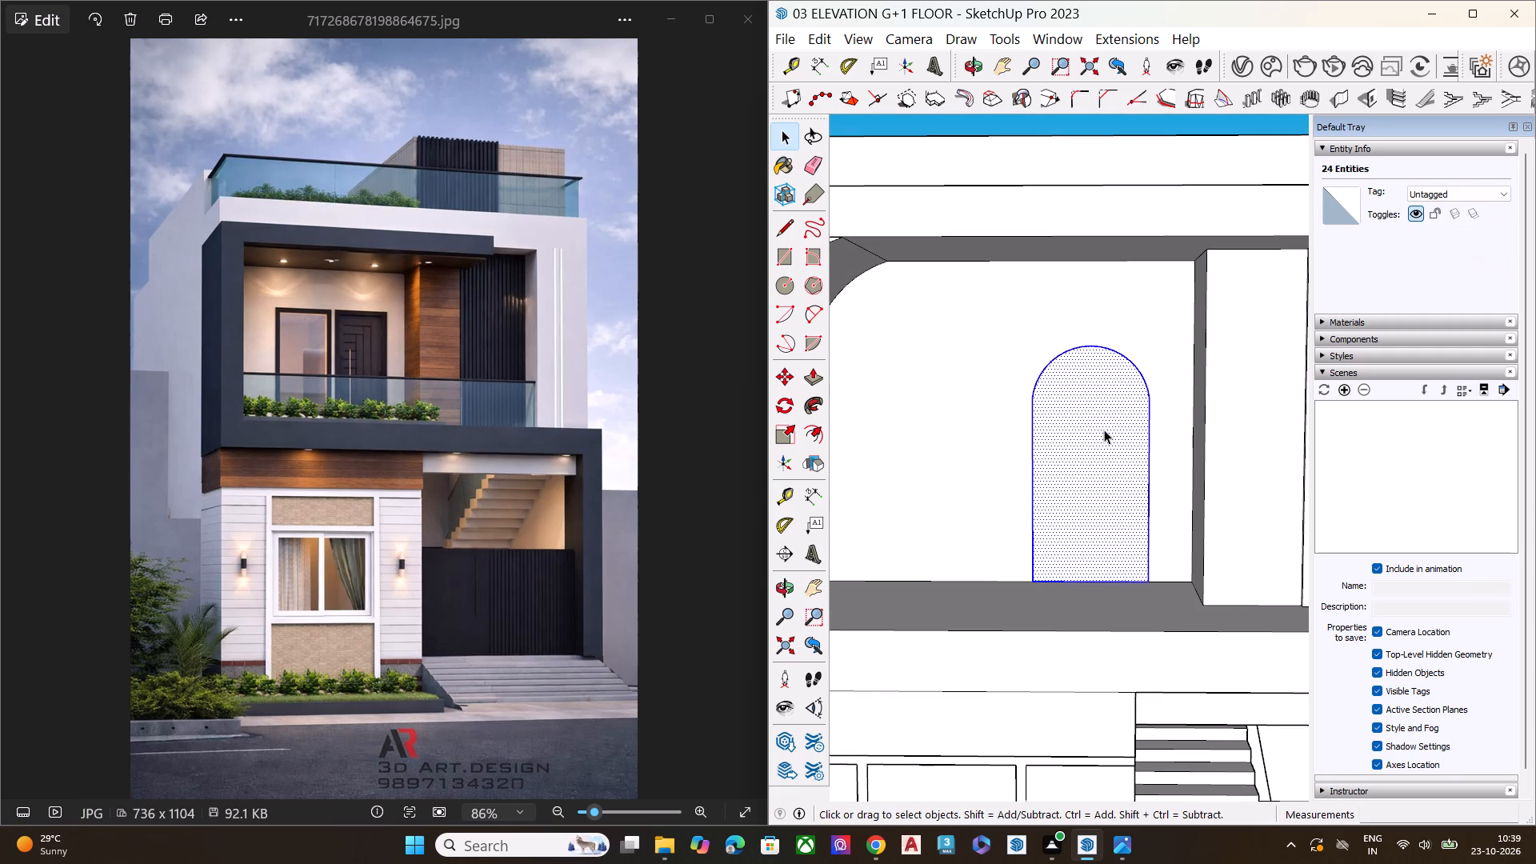
pyautogui.scroll(-4, 1107, 492)
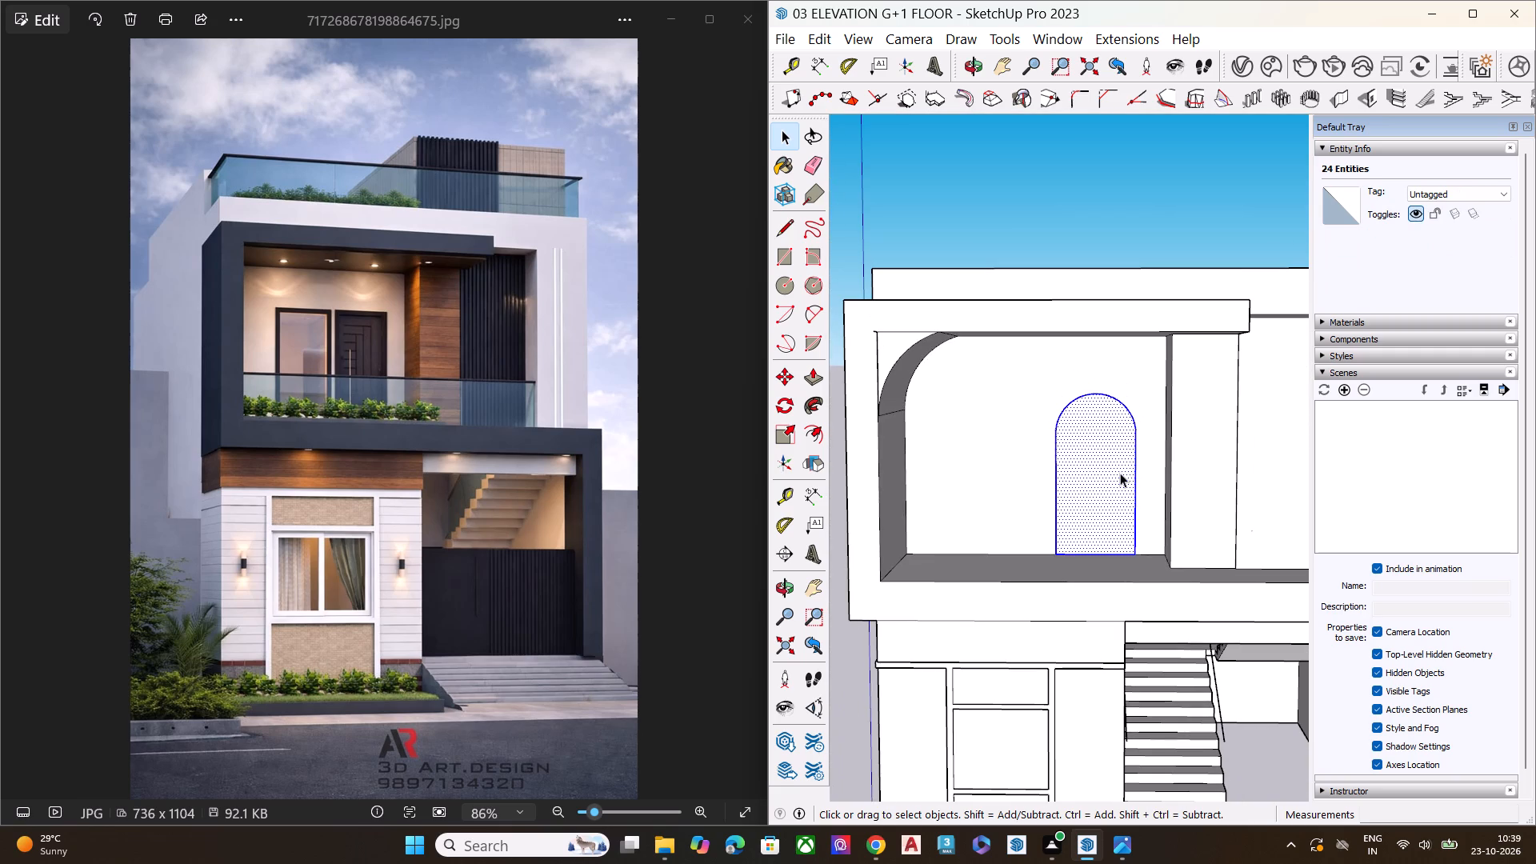
pyautogui.scroll(-1, 1101, 471)
pyautogui.scroll(5, 1101, 471)
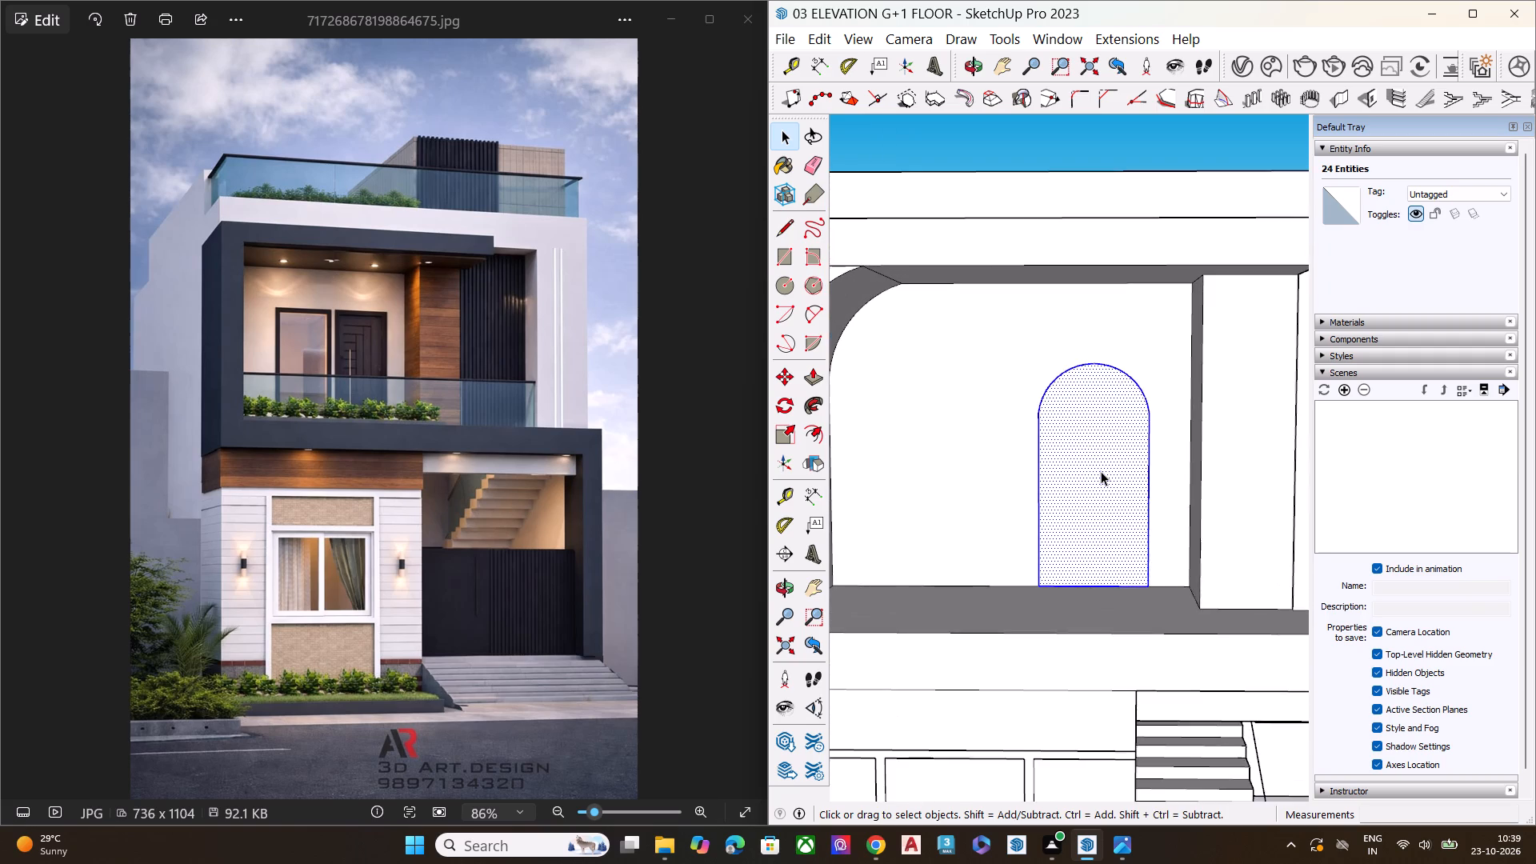
pyautogui.press('s')
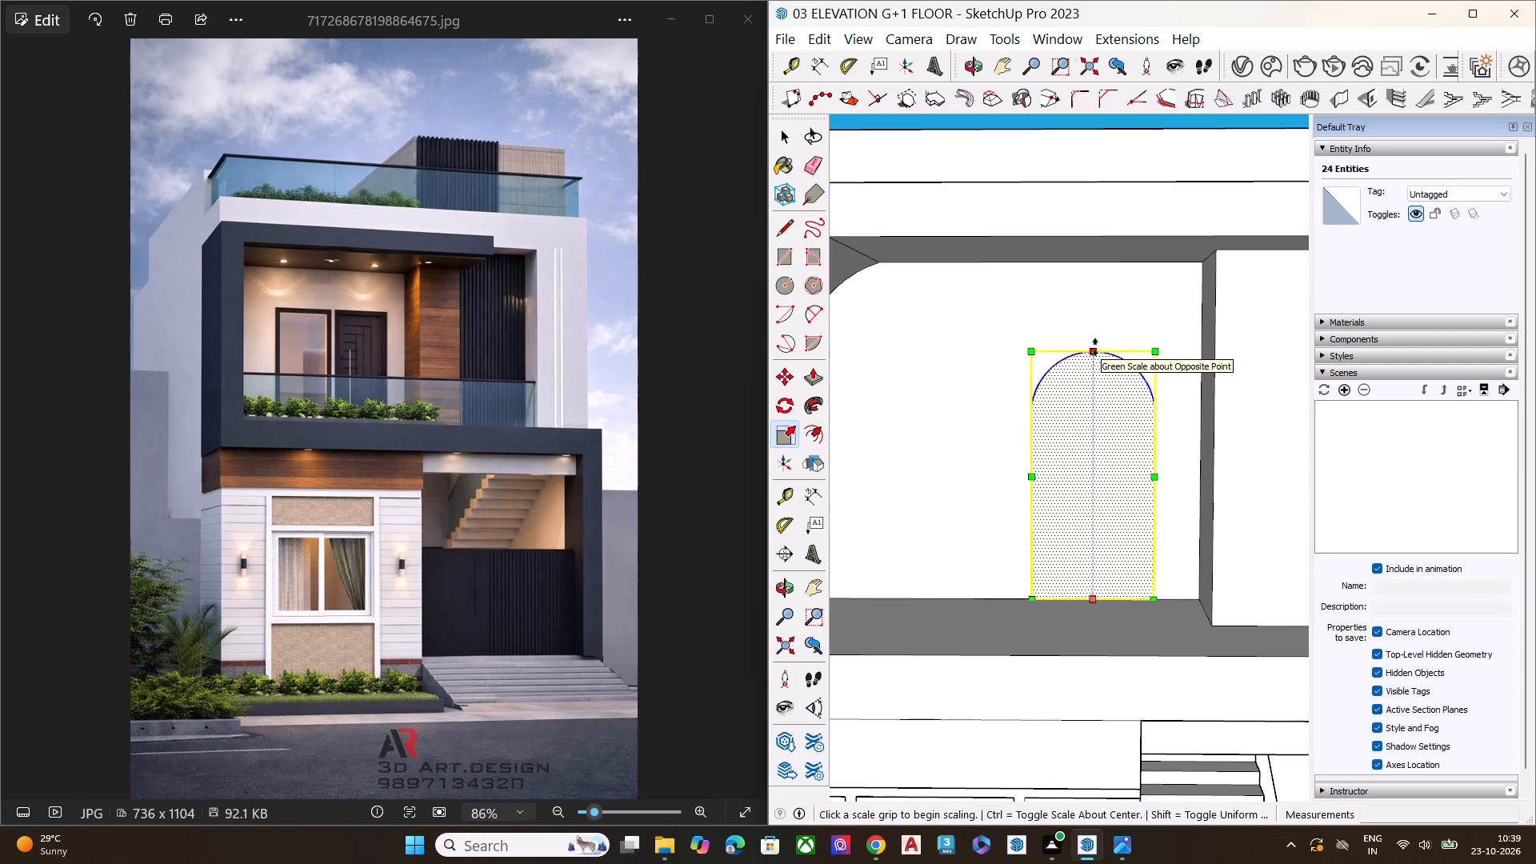
pyautogui.click(1095, 347)
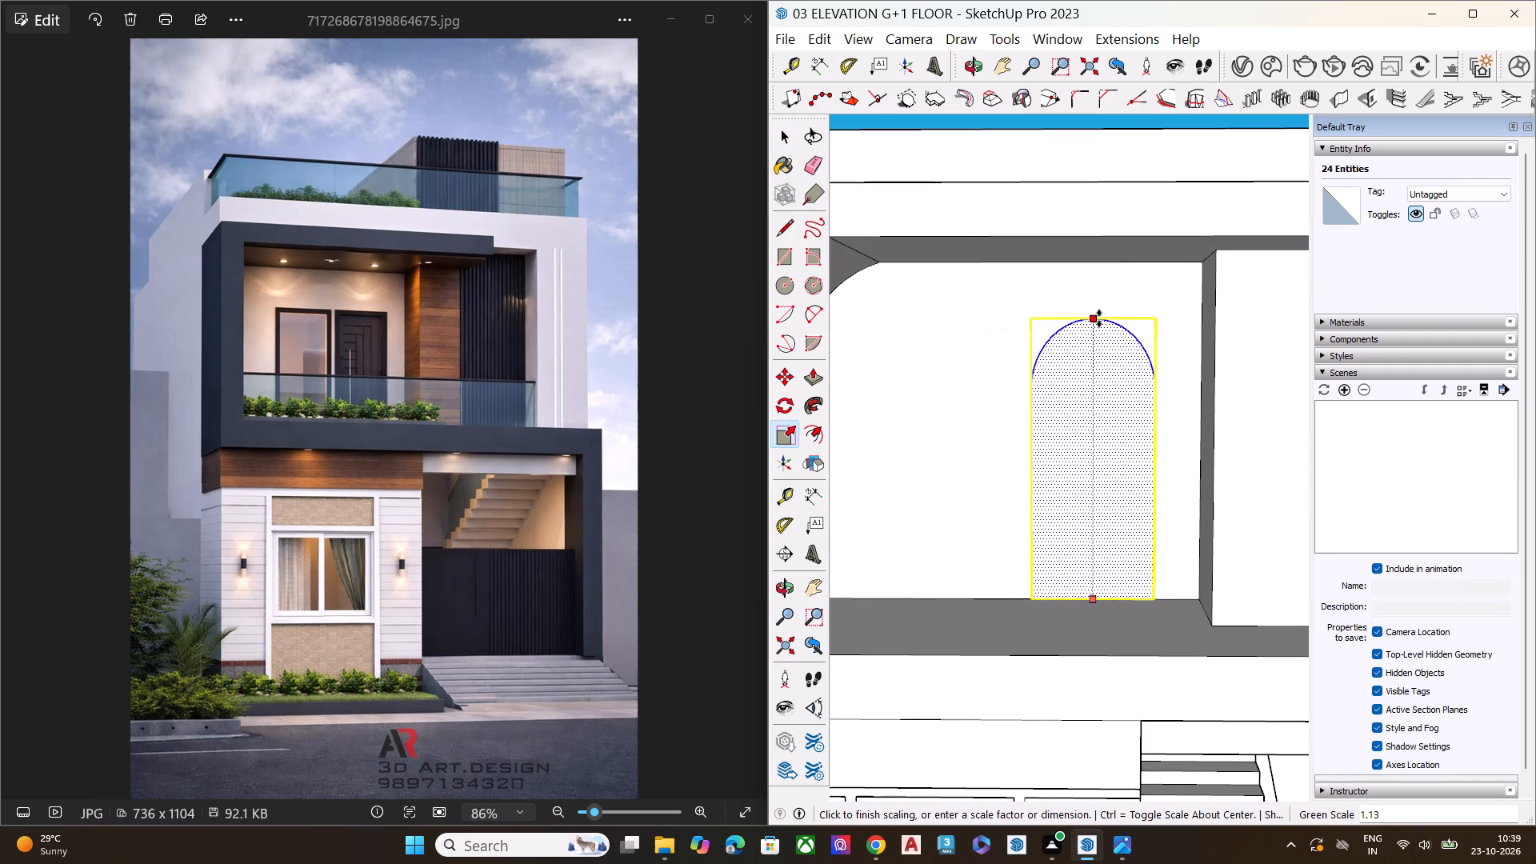
pyautogui.click(1099, 316)
pyautogui.press('space')
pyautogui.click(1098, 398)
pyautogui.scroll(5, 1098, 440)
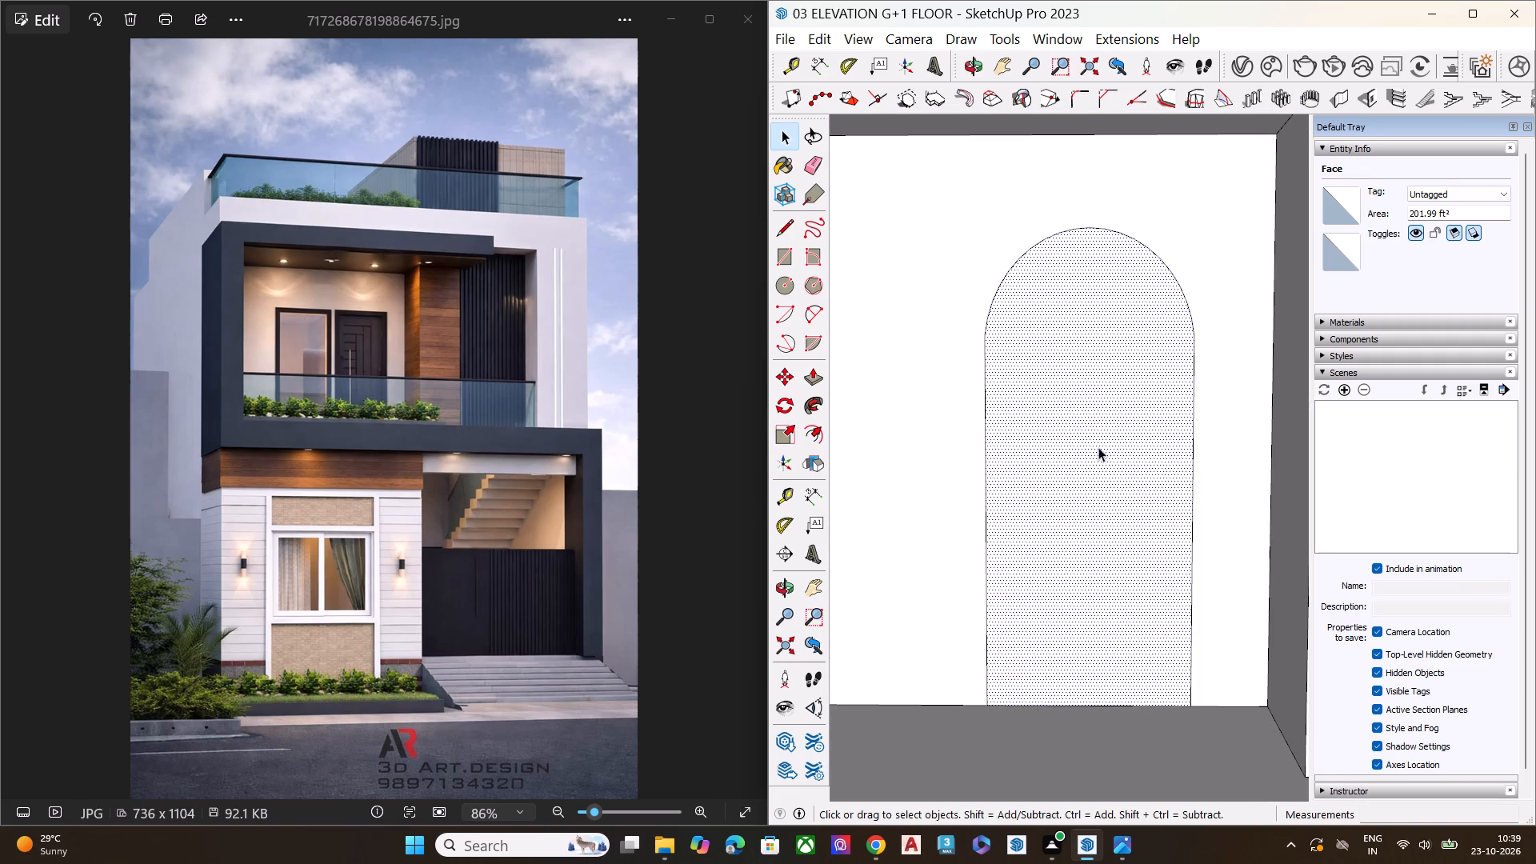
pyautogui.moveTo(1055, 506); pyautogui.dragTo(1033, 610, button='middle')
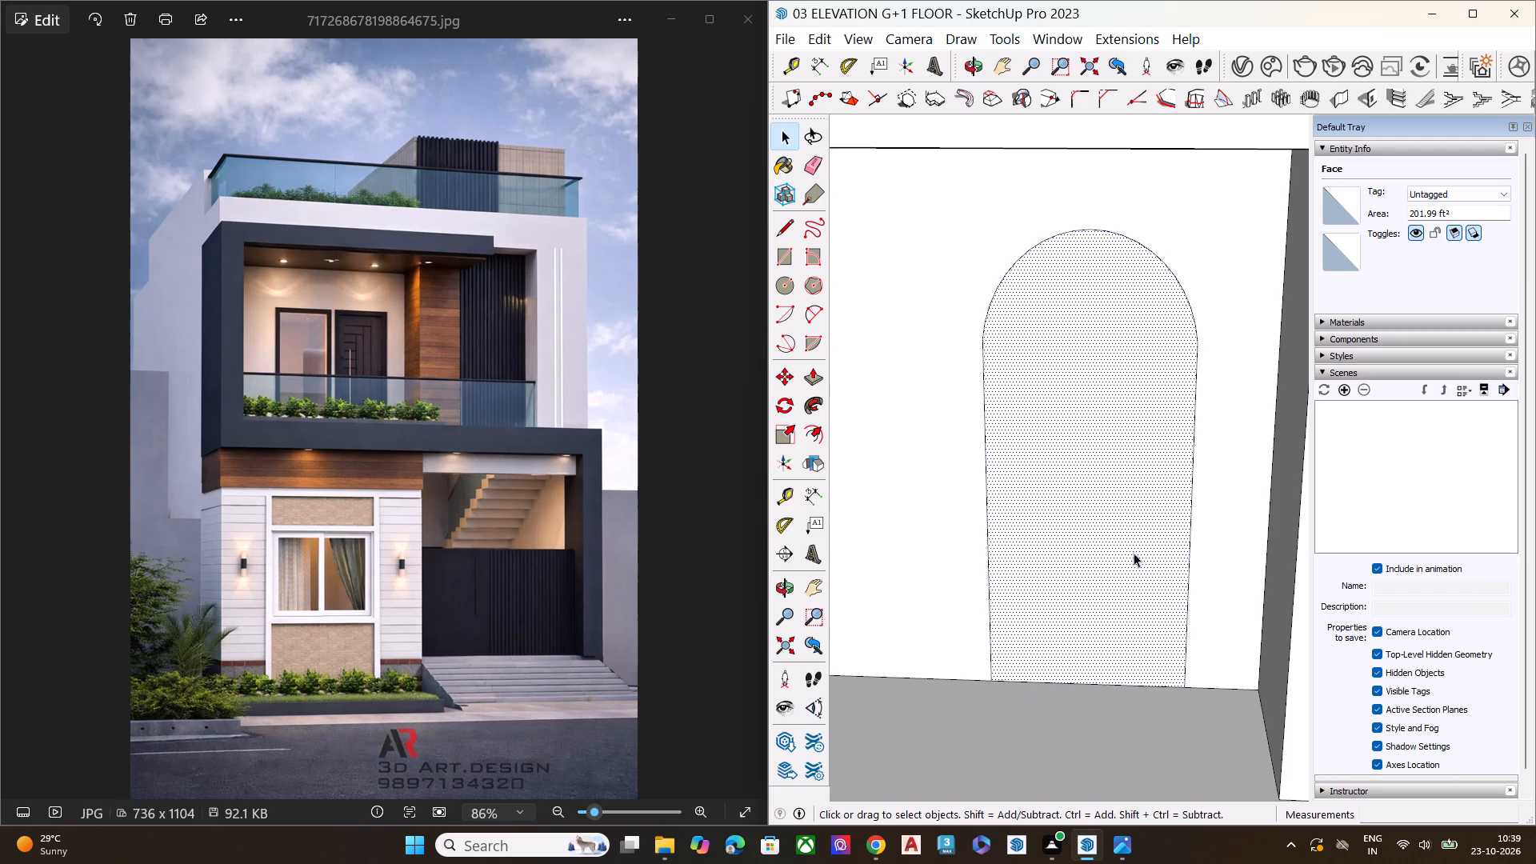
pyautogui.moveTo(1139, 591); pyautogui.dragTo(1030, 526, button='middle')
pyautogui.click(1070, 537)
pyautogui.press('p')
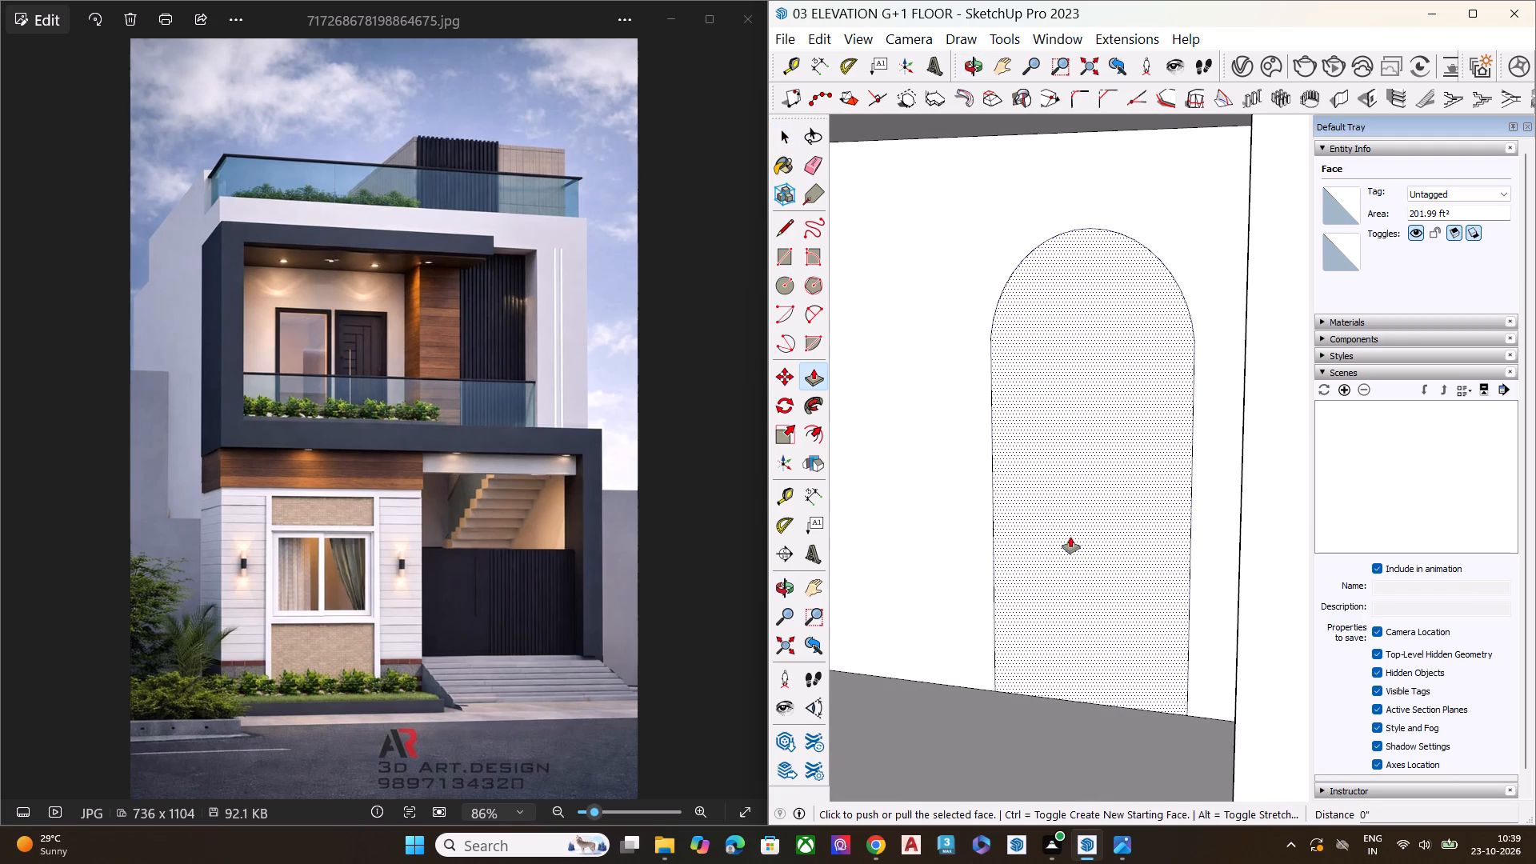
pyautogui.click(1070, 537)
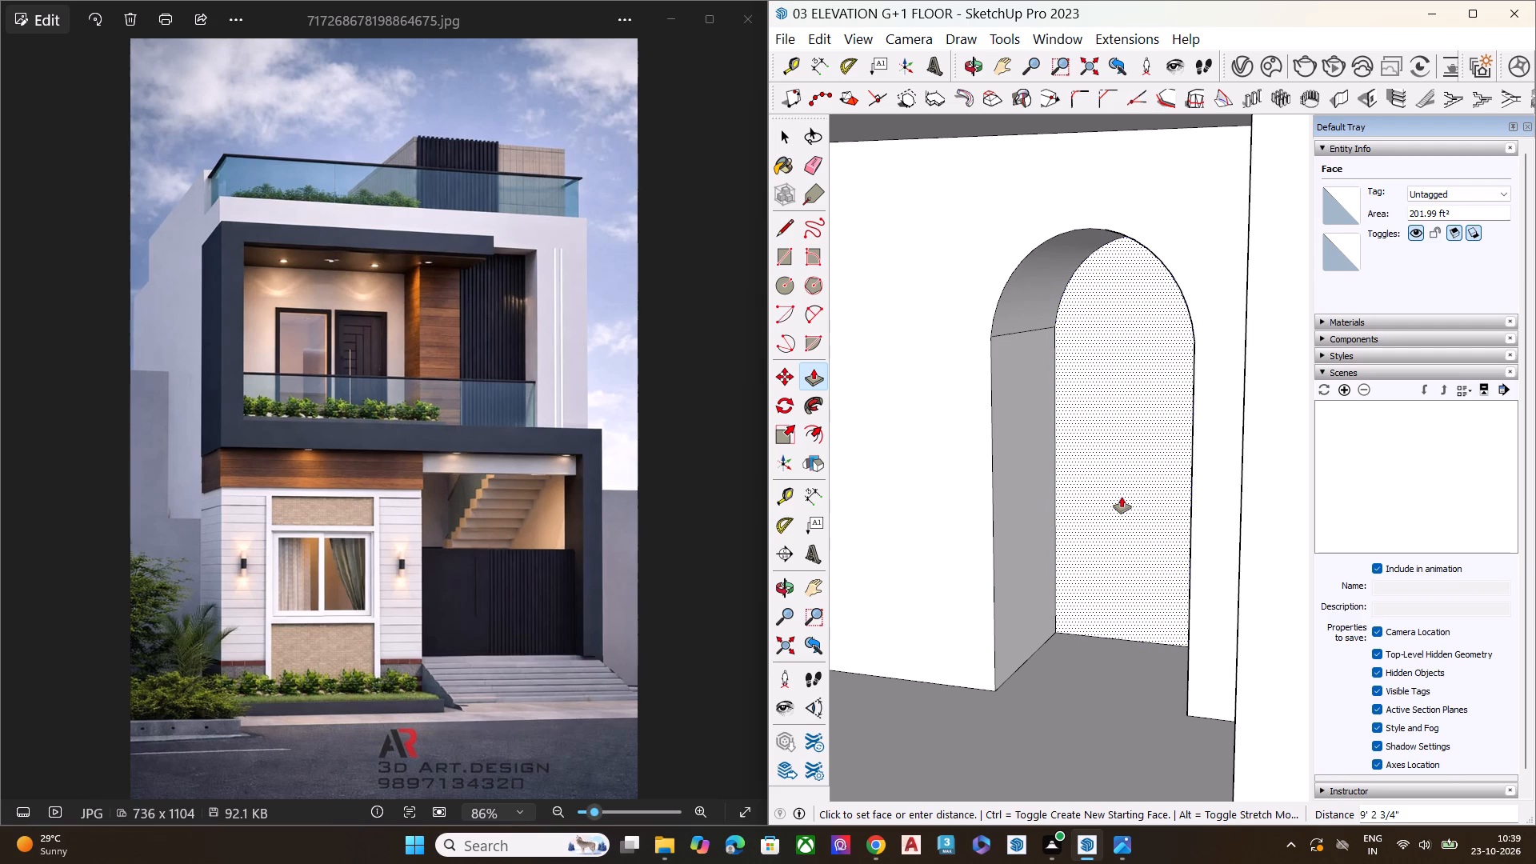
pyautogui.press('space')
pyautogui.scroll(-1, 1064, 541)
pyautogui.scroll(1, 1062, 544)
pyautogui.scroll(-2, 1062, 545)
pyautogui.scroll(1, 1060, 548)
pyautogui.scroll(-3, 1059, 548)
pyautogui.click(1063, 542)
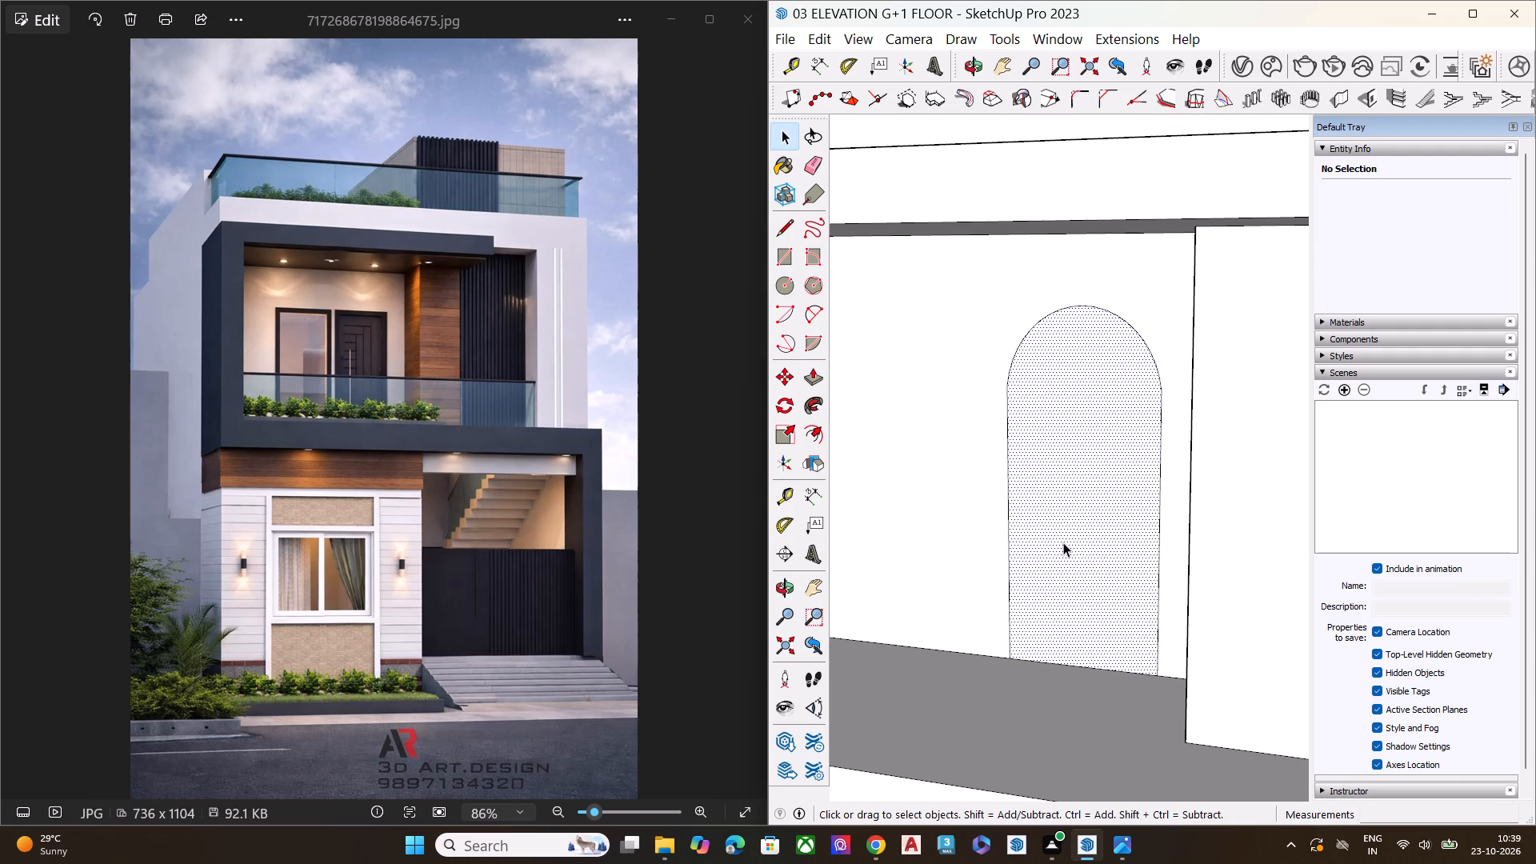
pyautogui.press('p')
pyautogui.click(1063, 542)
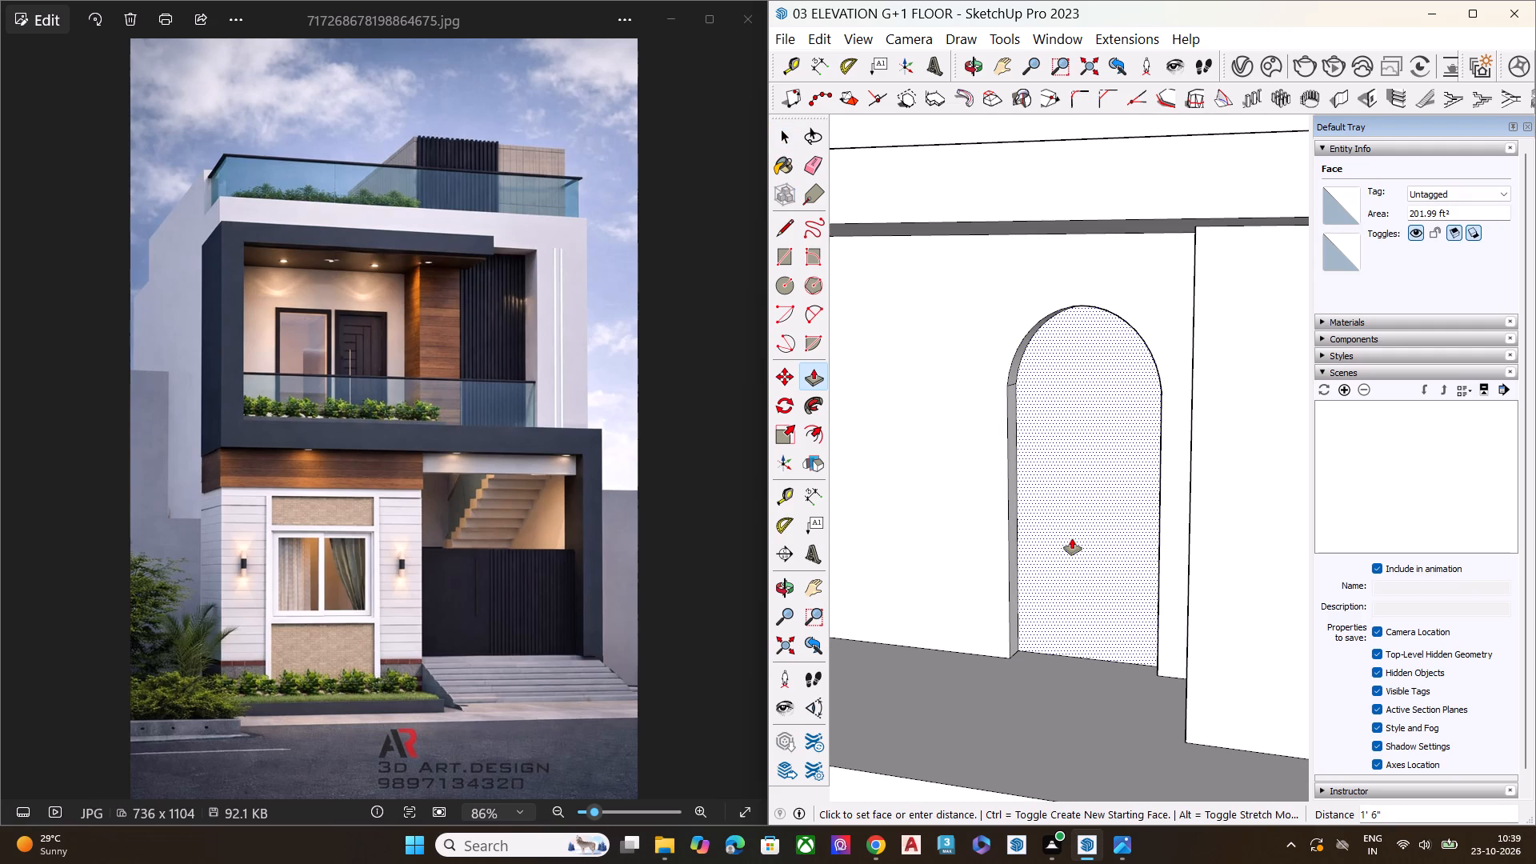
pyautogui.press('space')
# Push the arched door face into the back wall about 8 5/16", and deepen it by about another 4 1/16".
pyautogui.click(1074, 534)
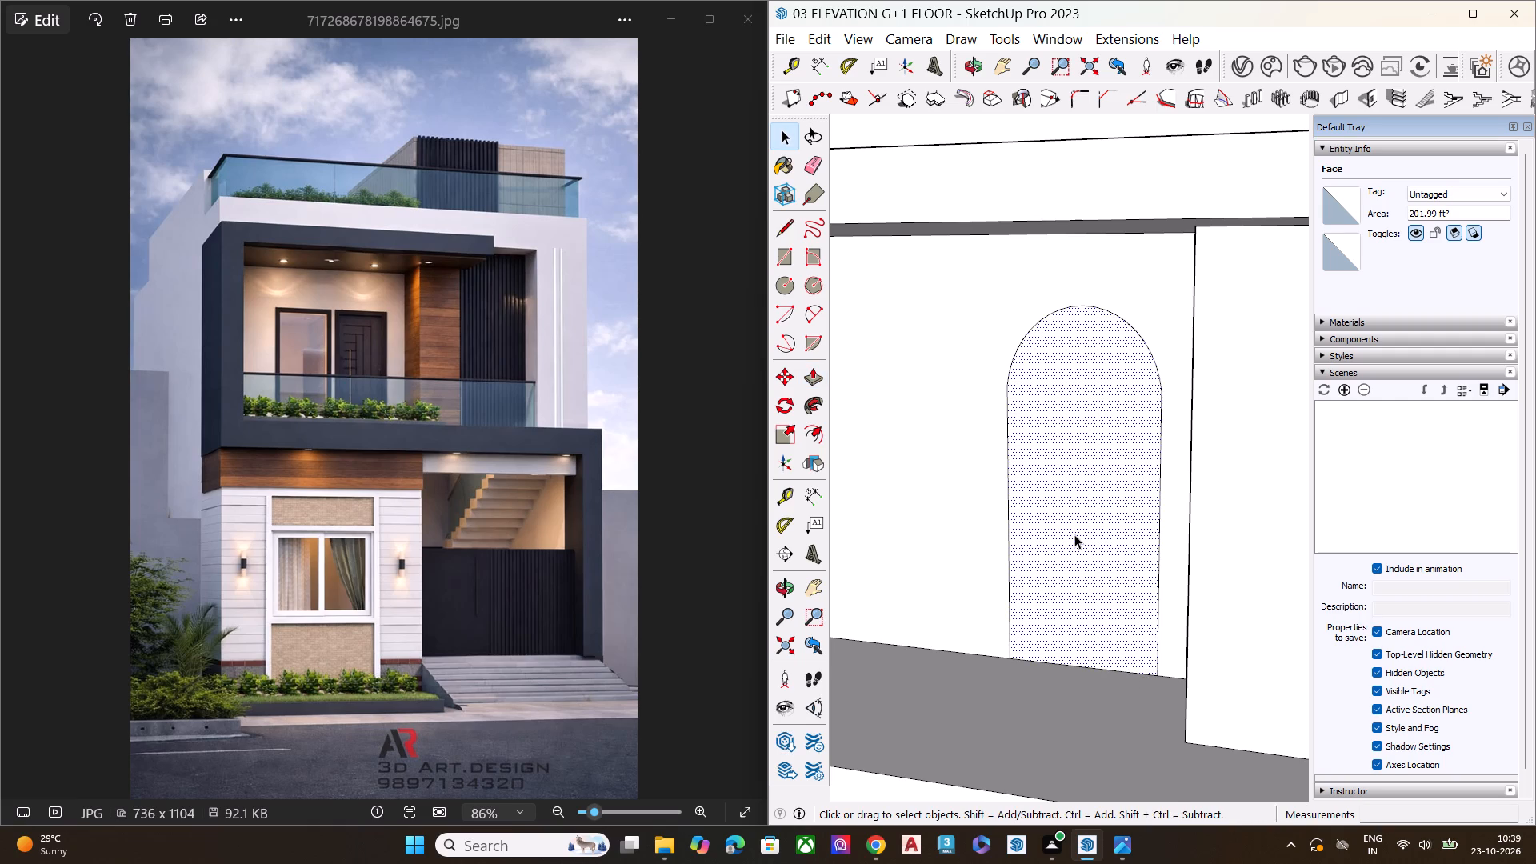
pyautogui.click(1074, 534)
pyautogui.press('p')
pyautogui.click(1074, 534)
pyautogui.click(1077, 530)
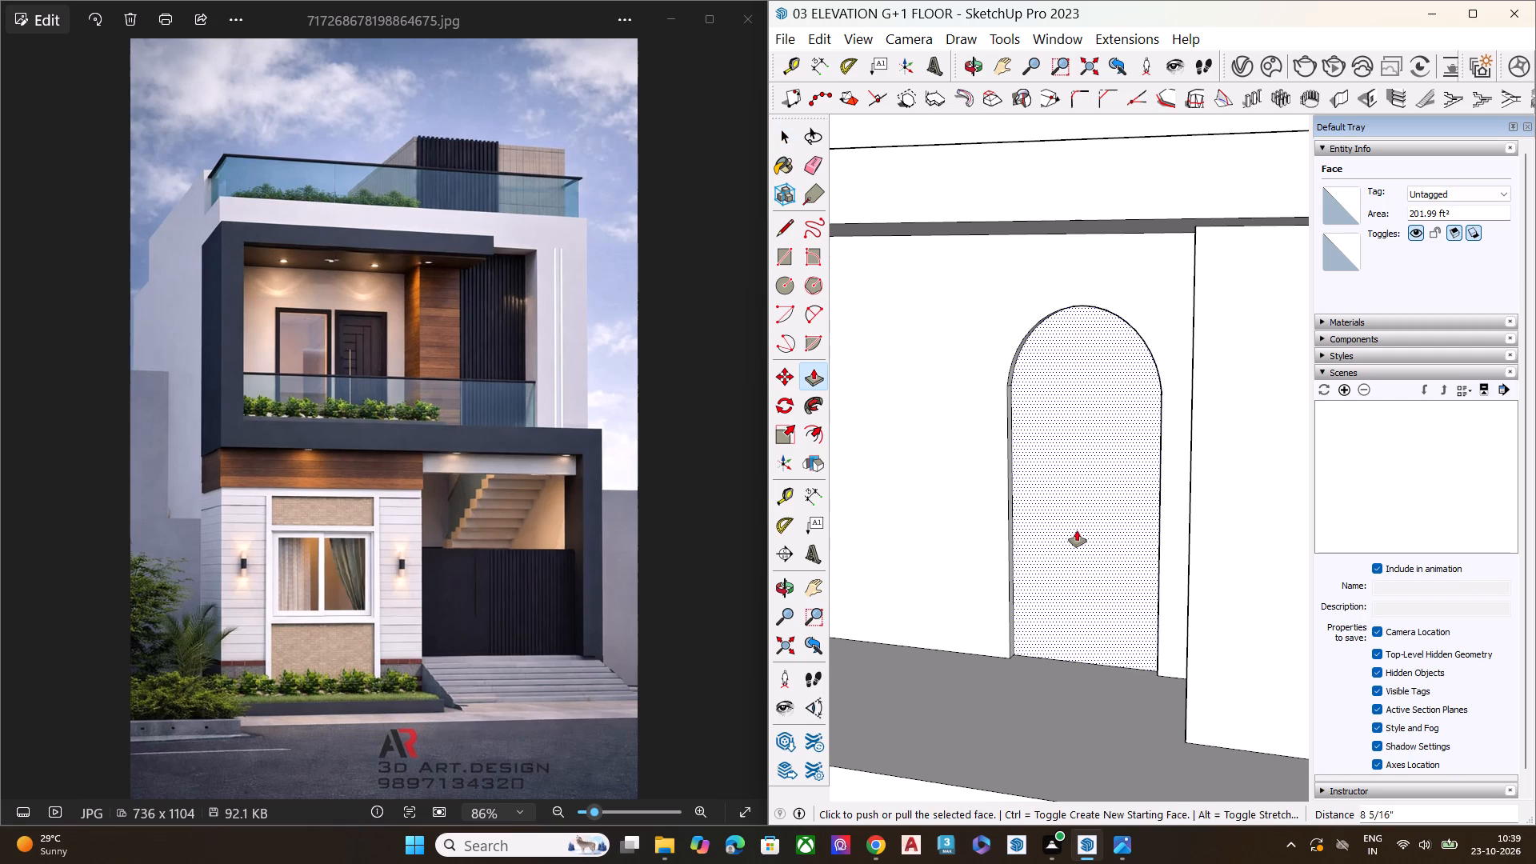
pyautogui.click(1077, 530)
pyautogui.click(1078, 528)
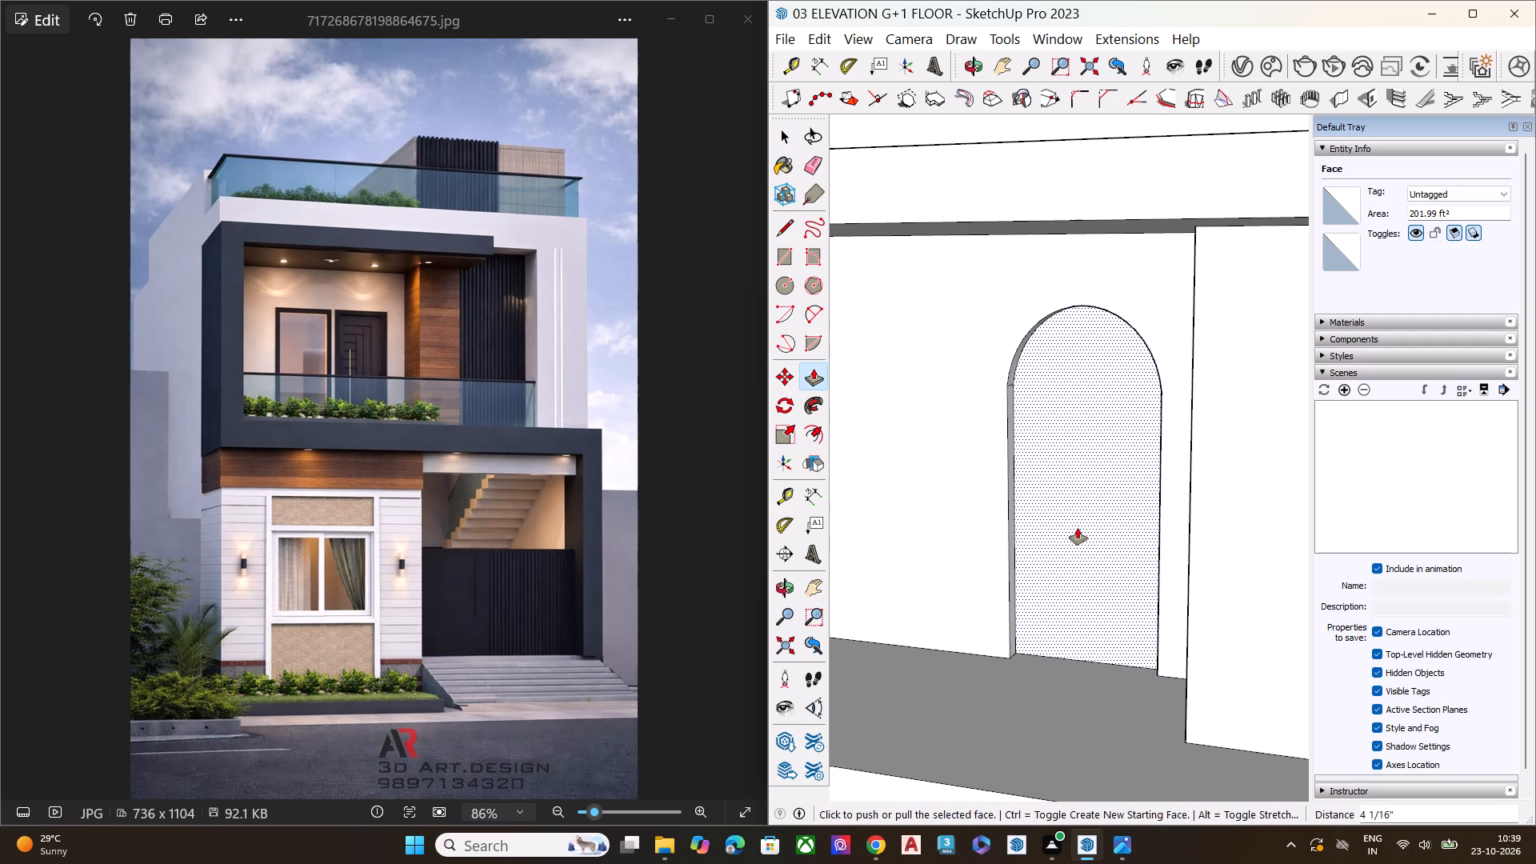
pyautogui.press('space')
# Draw an upright rectangular window outline about 15' by 10' on the balcony's back wall, beside the arched door.
pyautogui.scroll(-6, 1082, 522)
pyautogui.moveTo(1087, 571); pyautogui.dragTo(1083, 550, button='middle')
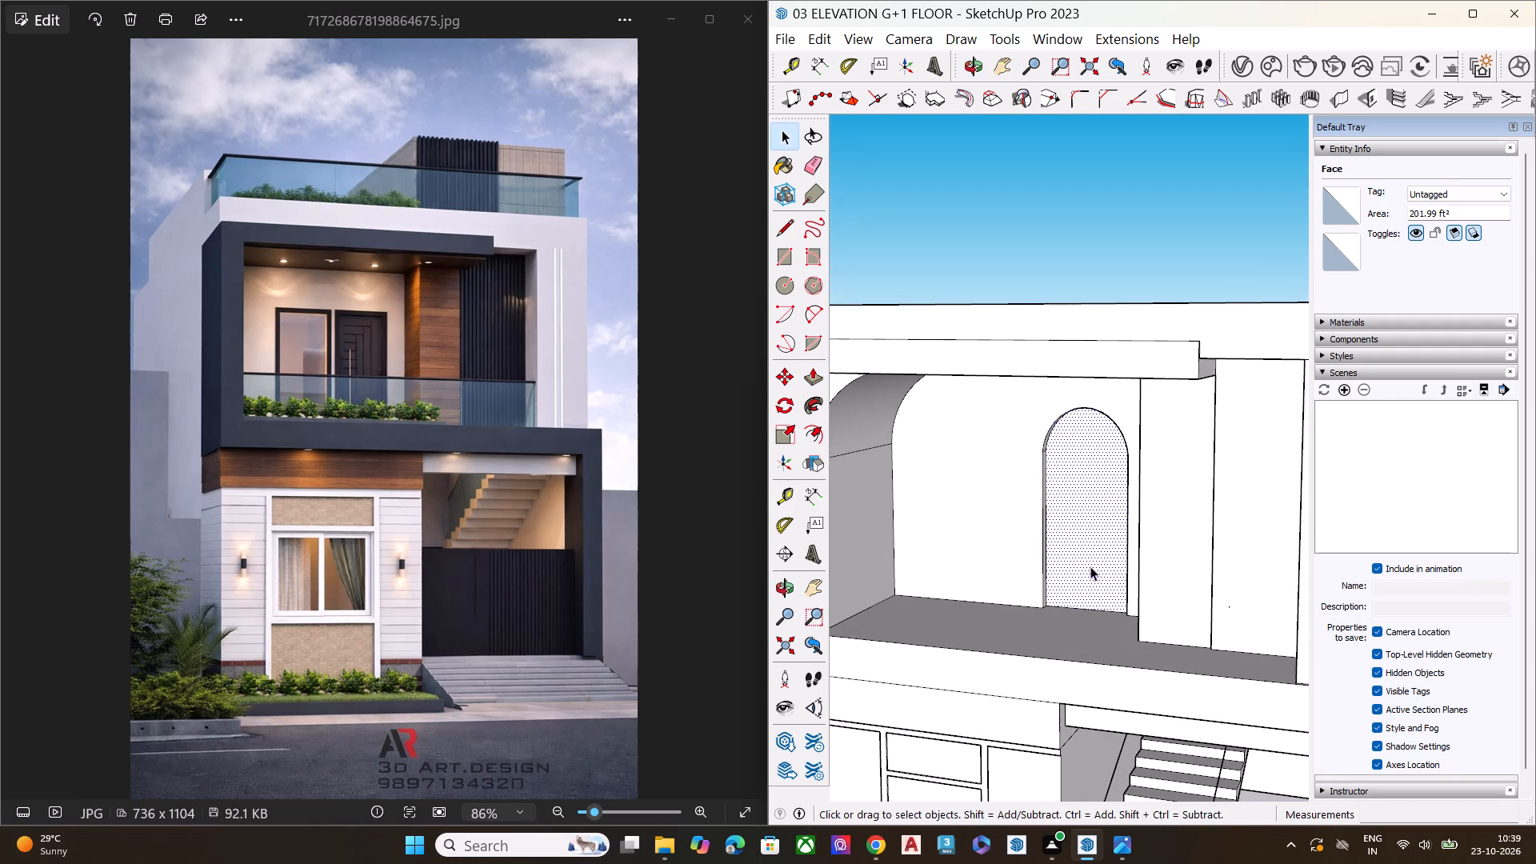
pyautogui.scroll(-3, 1098, 575)
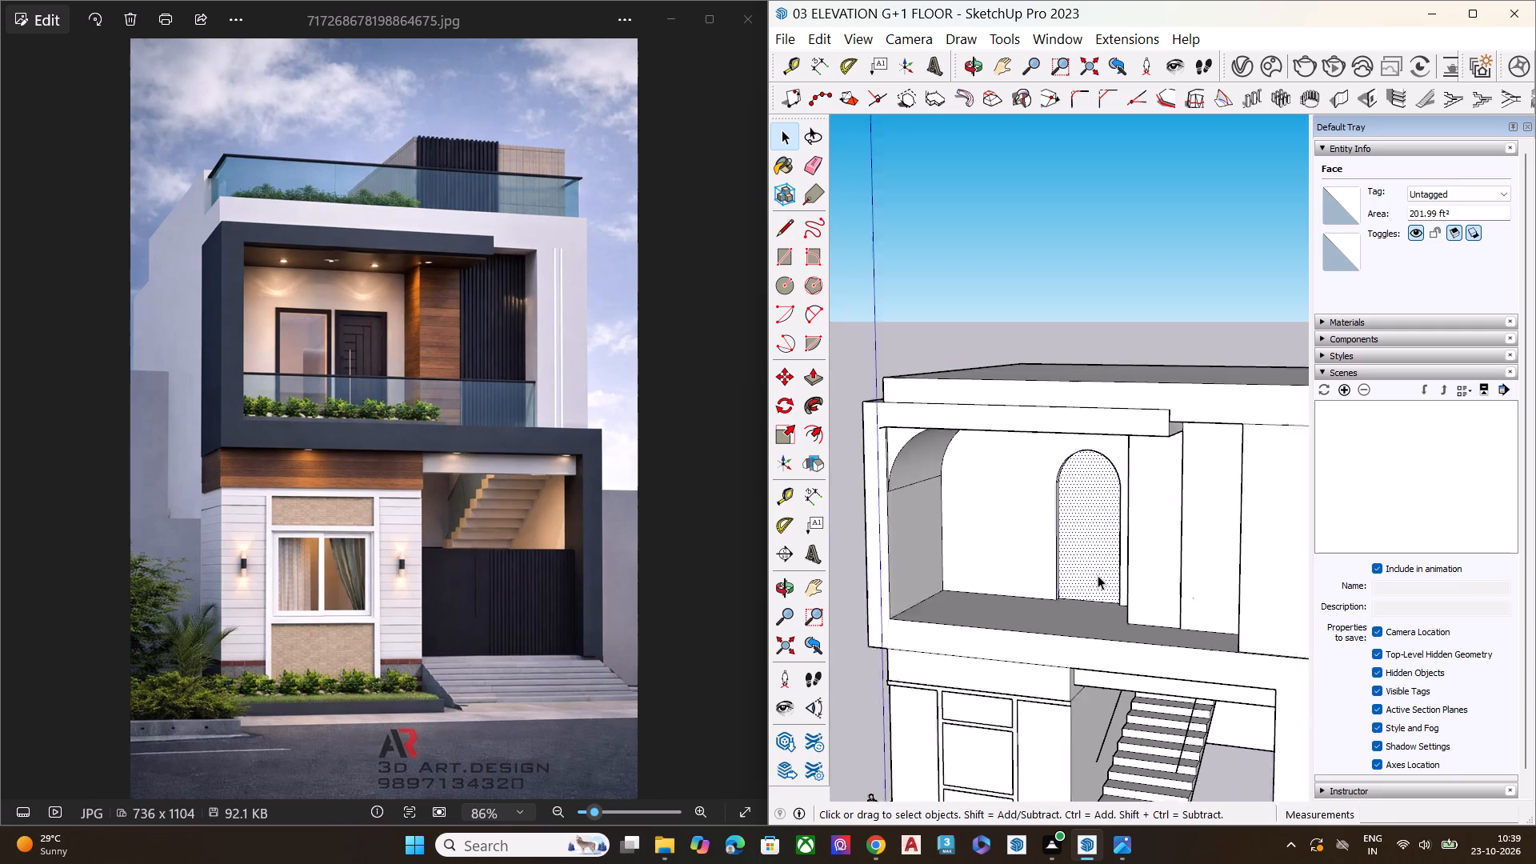
pyautogui.scroll(-3, 1098, 575)
pyautogui.moveTo(1013, 588); pyautogui.dragTo(1061, 515, button='middle')
pyautogui.press('space')
pyautogui.click(1106, 277)
pyautogui.moveTo(1040, 522); pyautogui.dragTo(1212, 478, button='middle')
pyautogui.scroll(4, 1095, 511)
pyautogui.scroll(-1, 1090, 511)
pyautogui.scroll(2, 1087, 510)
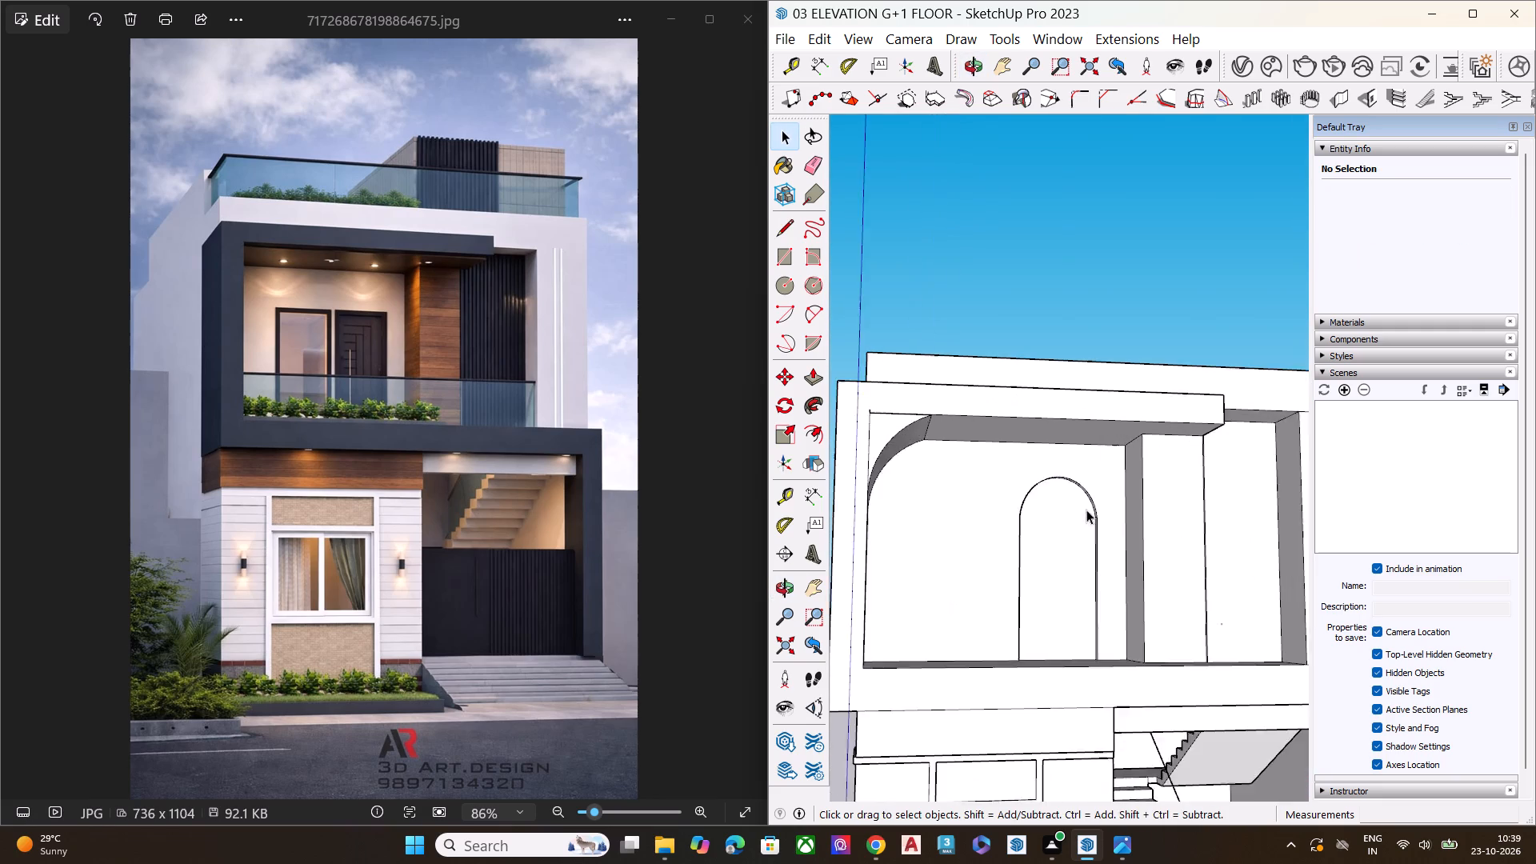
pyautogui.scroll(2, 1086, 510)
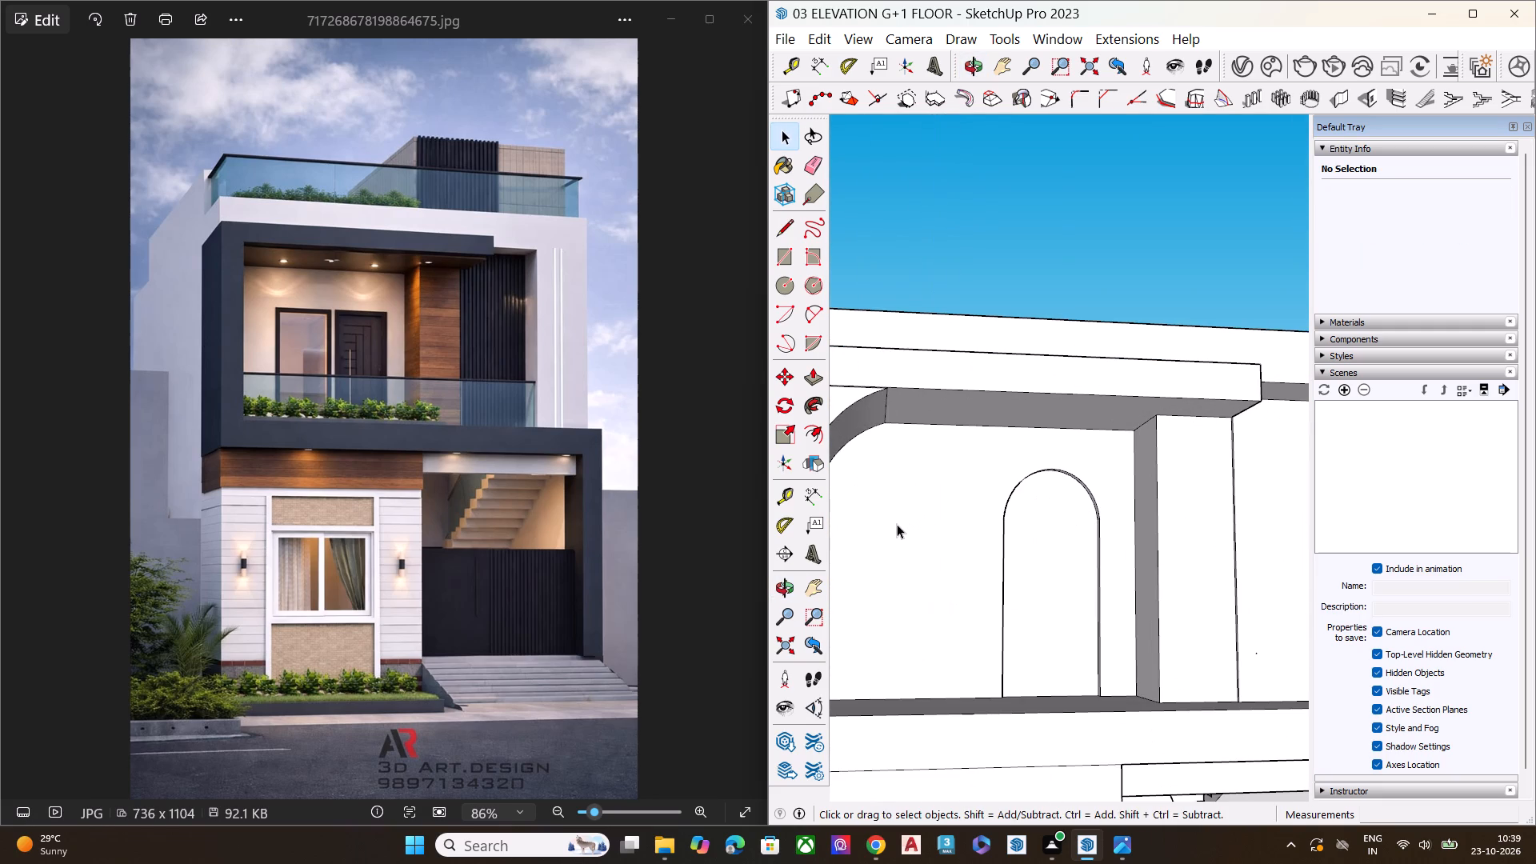
pyautogui.press('r')
pyautogui.click(886, 482)
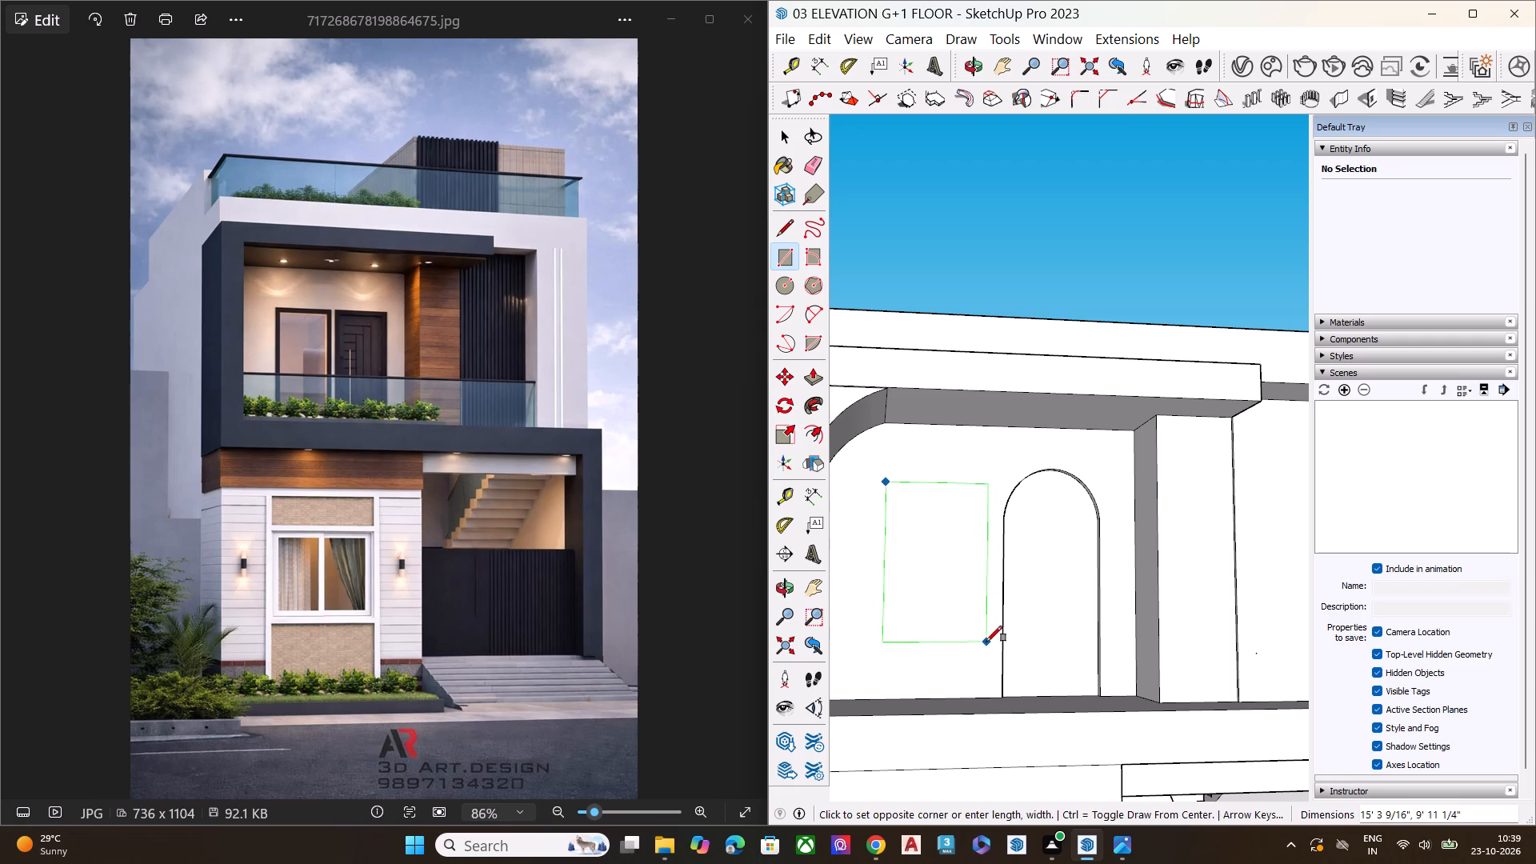
pyautogui.click(984, 643)
pyautogui.press('space')
# Push the rectangular window face deep into the back wall to form a recess.
pyautogui.click(955, 582)
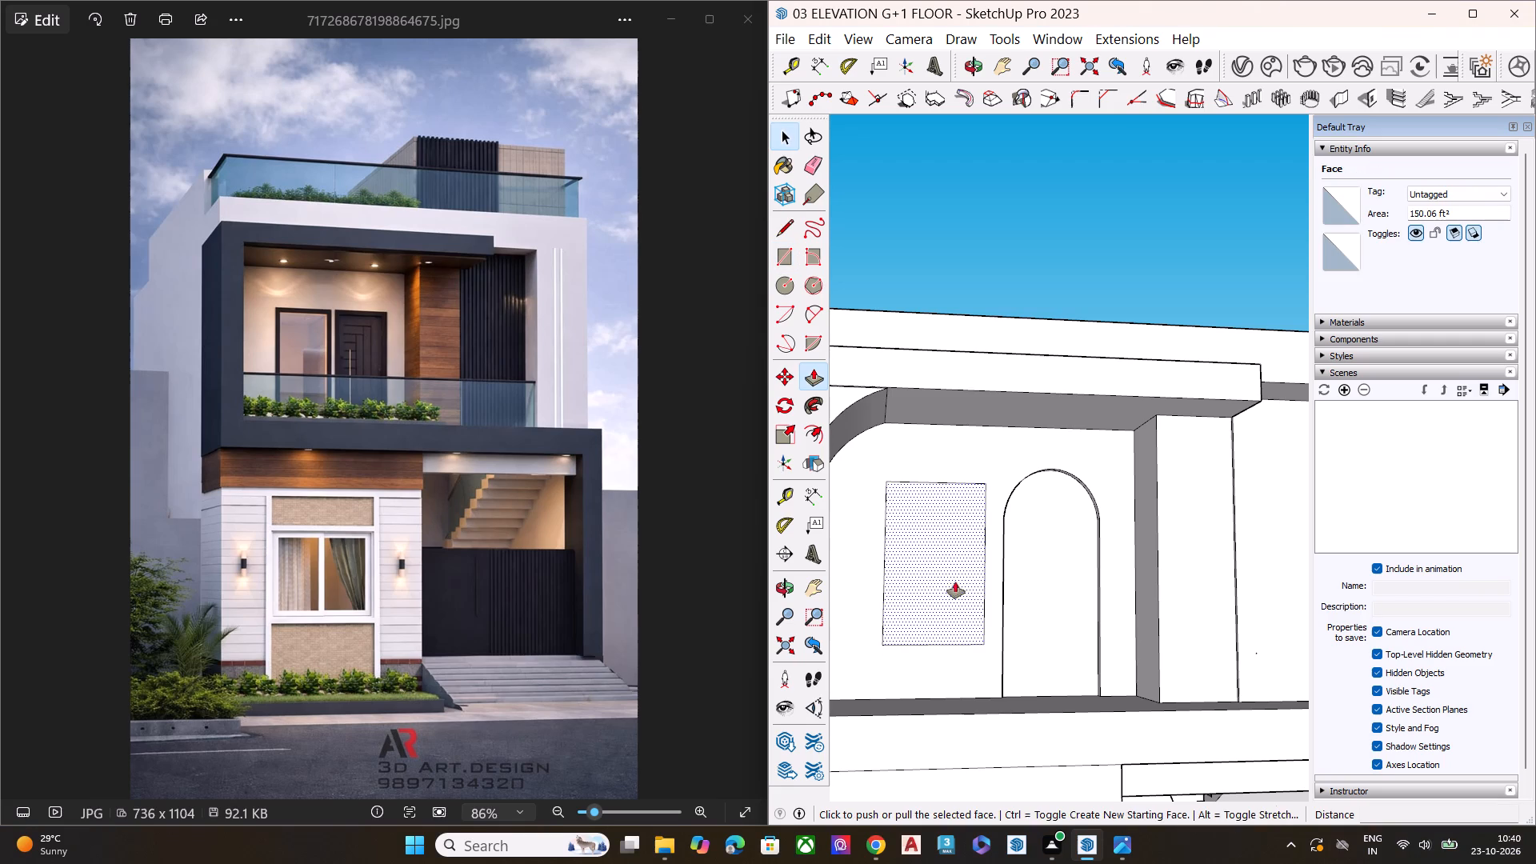
pyautogui.press('p')
pyautogui.click(970, 499)
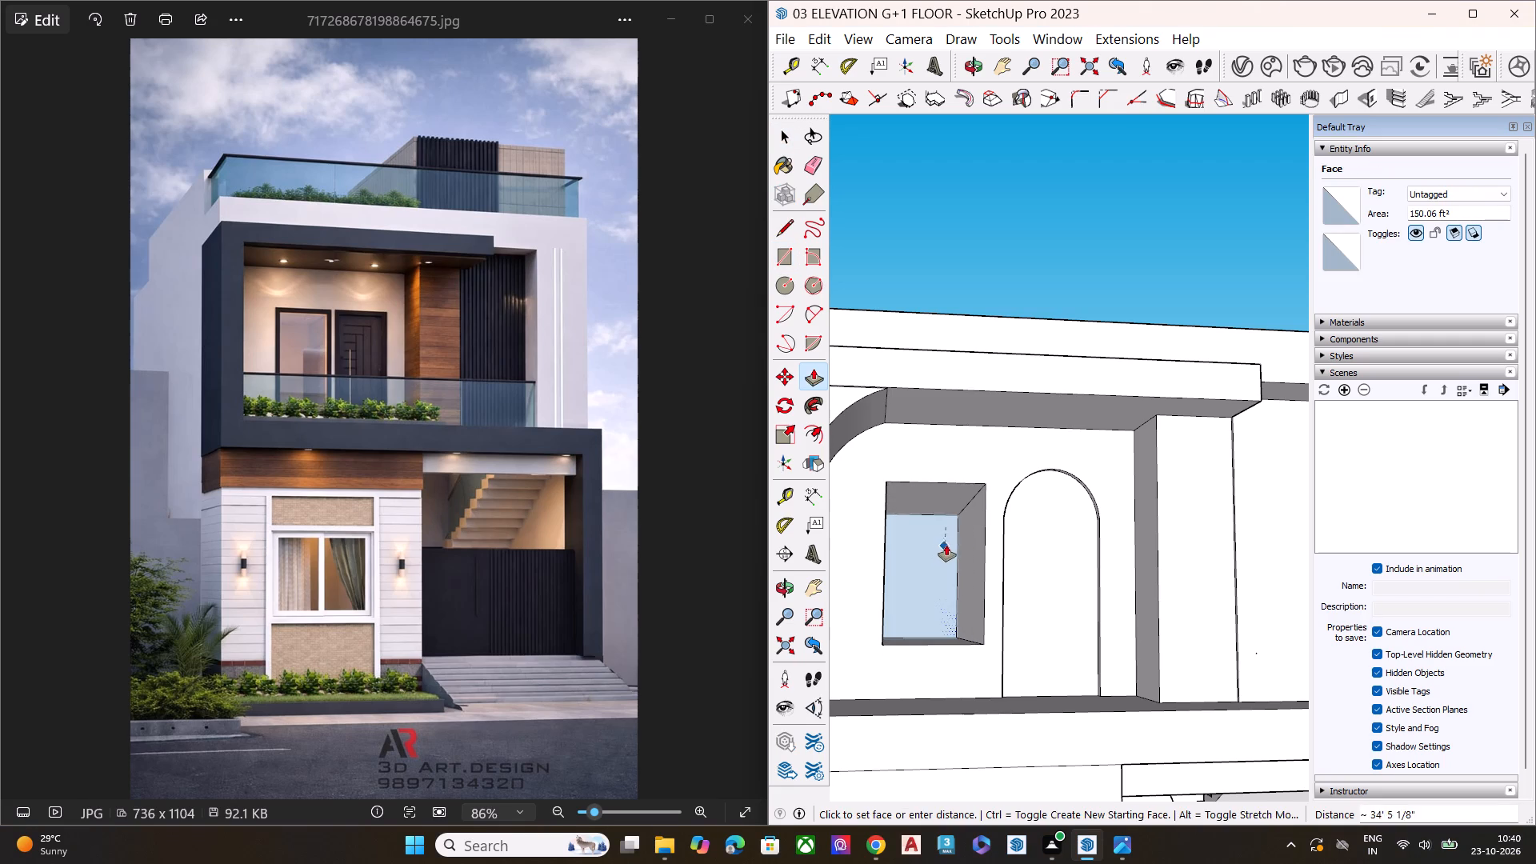
pyautogui.moveTo(948, 543); pyautogui.dragTo(940, 682, button='middle')
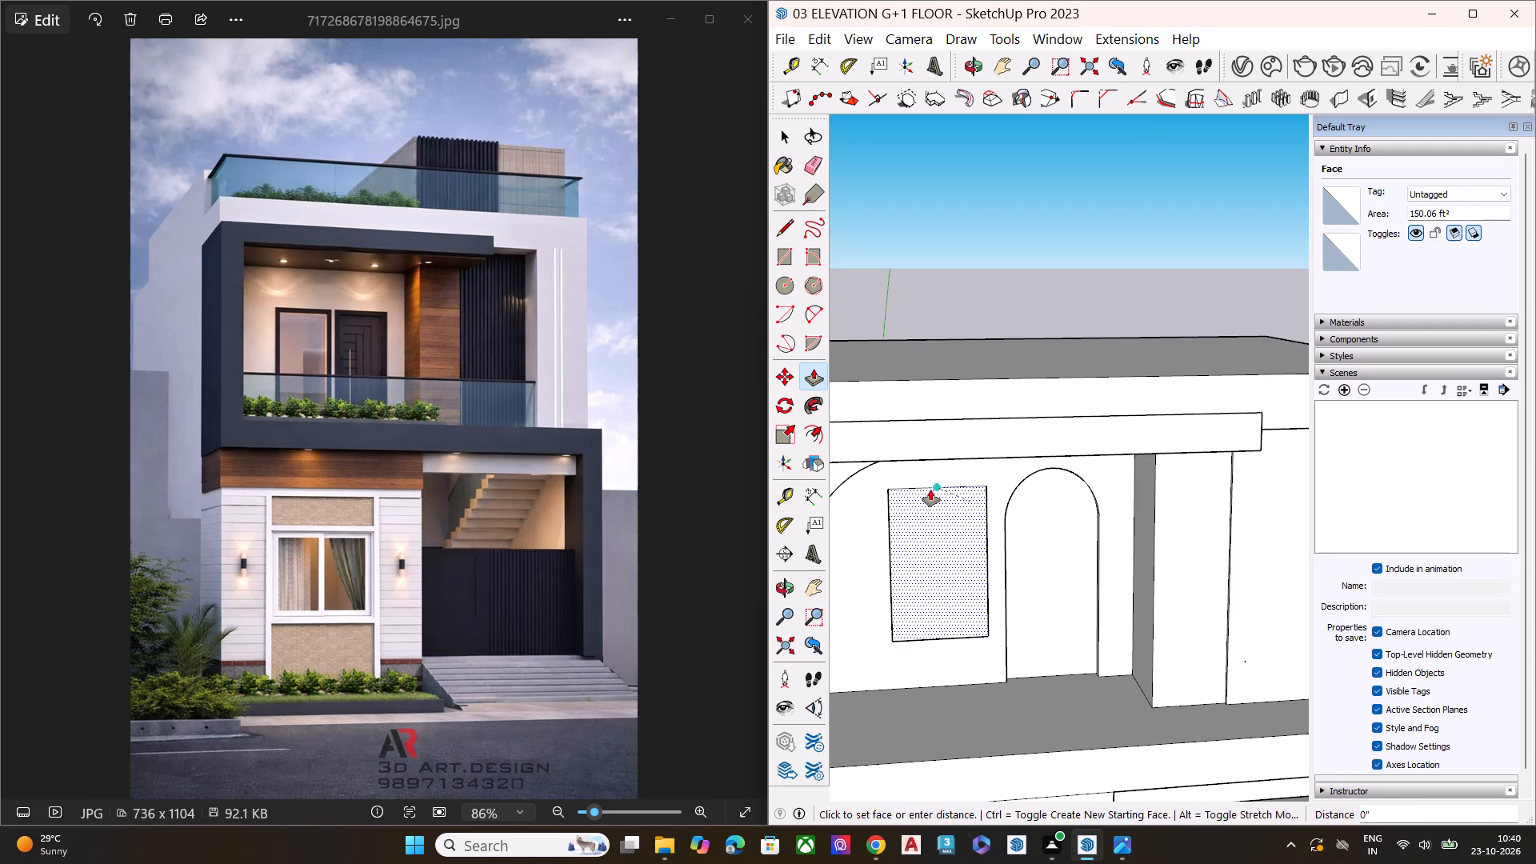
pyautogui.moveTo(946, 530); pyautogui.dragTo(1033, 350, button='middle')
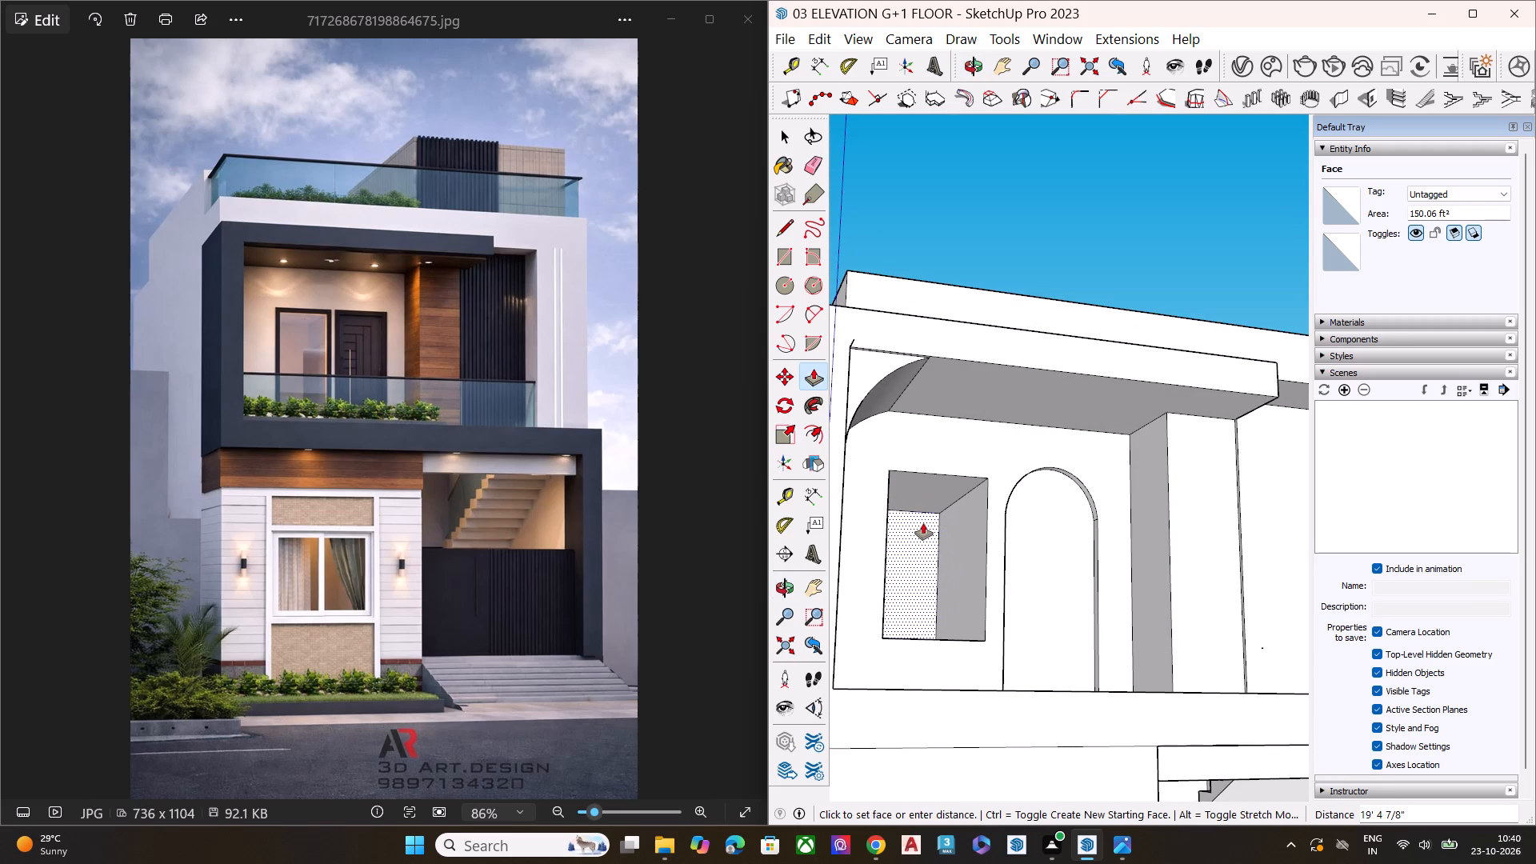
pyautogui.click(931, 521)
pyautogui.press('space')
pyautogui.click(1059, 231)
# Widen the window recess by pushing its side face nearest the arched door outward about 7 3/8".
pyautogui.scroll(-2, 1038, 366)
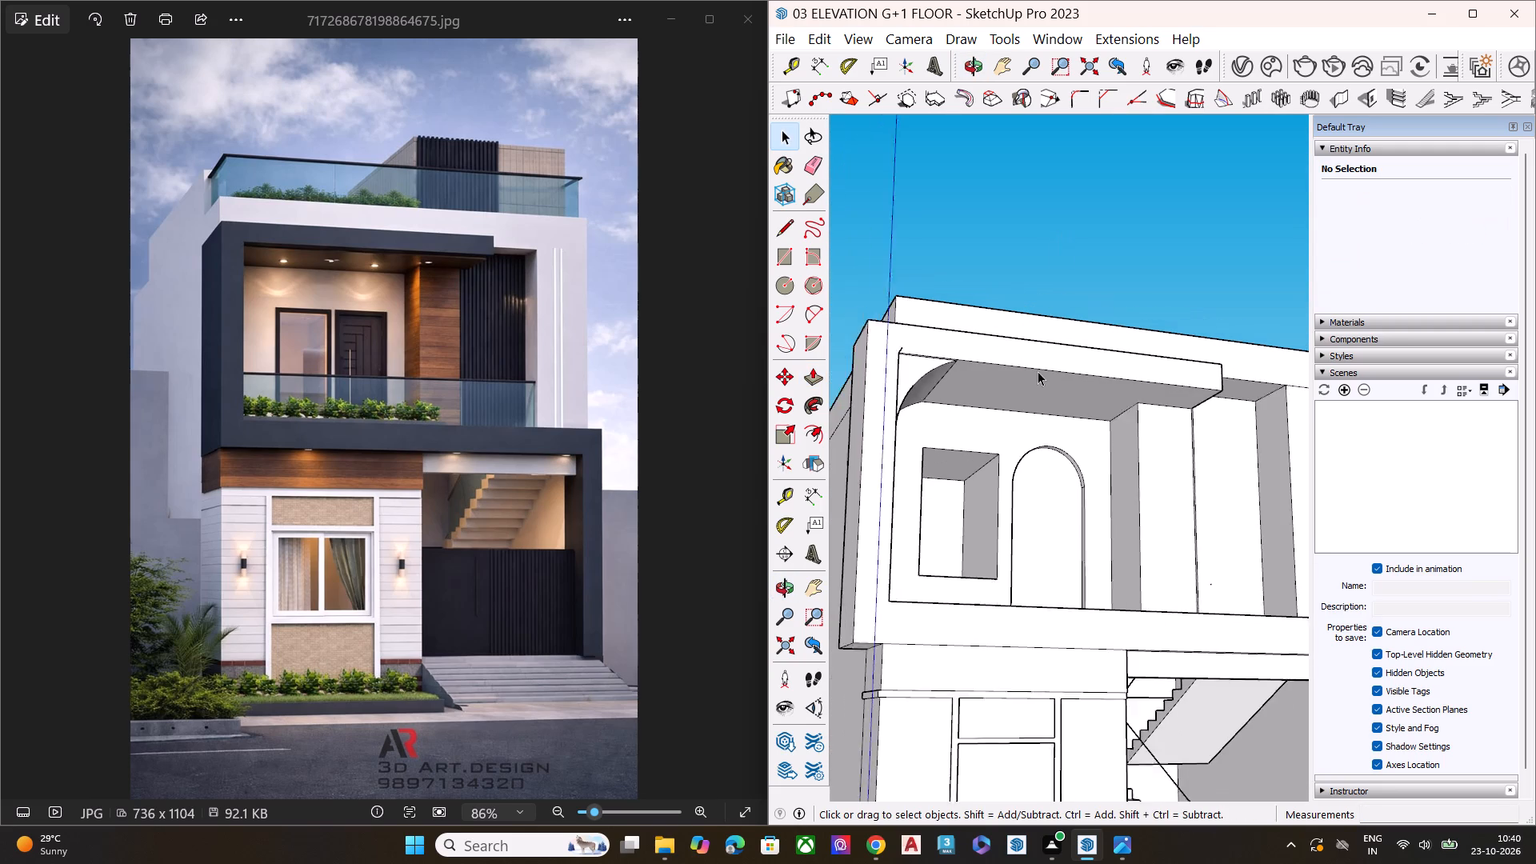
pyautogui.scroll(-2, 1038, 371)
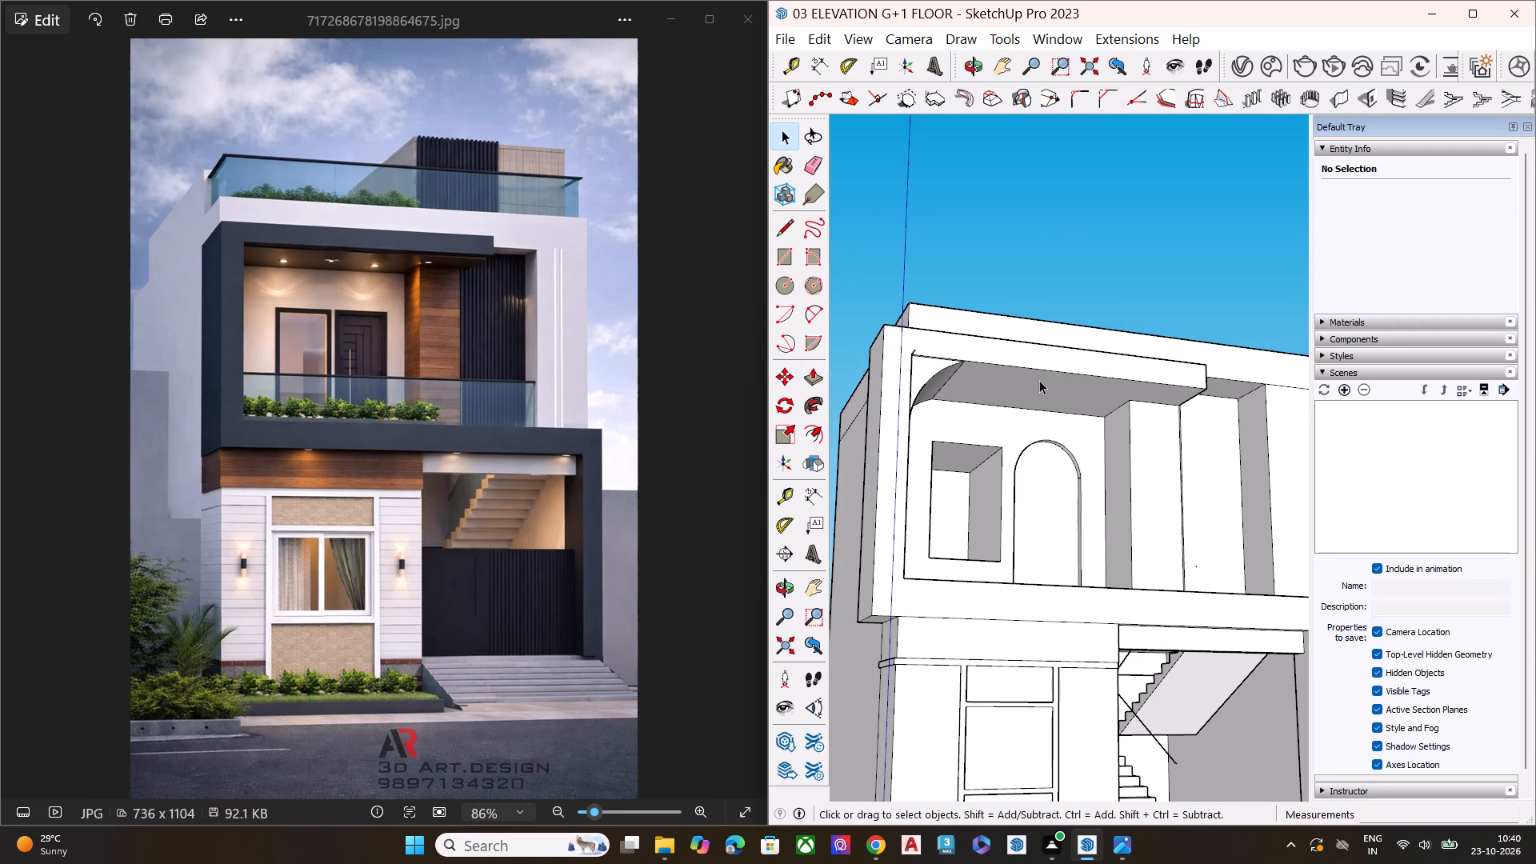
pyautogui.scroll(-4, 1011, 507)
pyautogui.moveTo(1041, 493); pyautogui.dragTo(1005, 644, button='middle')
pyautogui.scroll(3, 1016, 510)
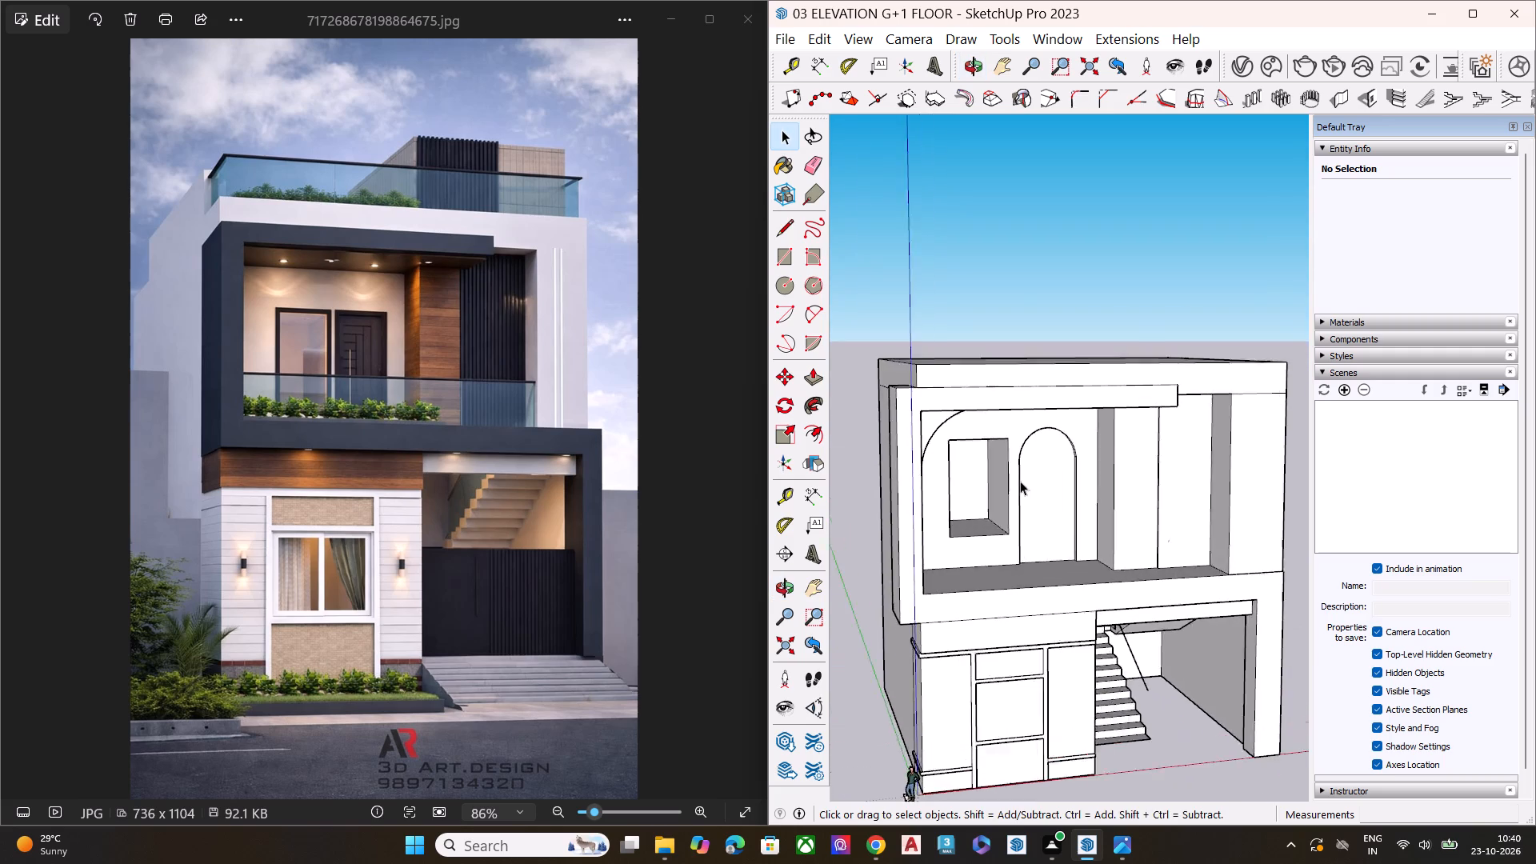
pyautogui.scroll(6, 1020, 481)
pyautogui.scroll(4, 933, 522)
pyautogui.scroll(-1, 933, 522)
pyautogui.scroll(1, 933, 522)
pyautogui.click(1003, 473)
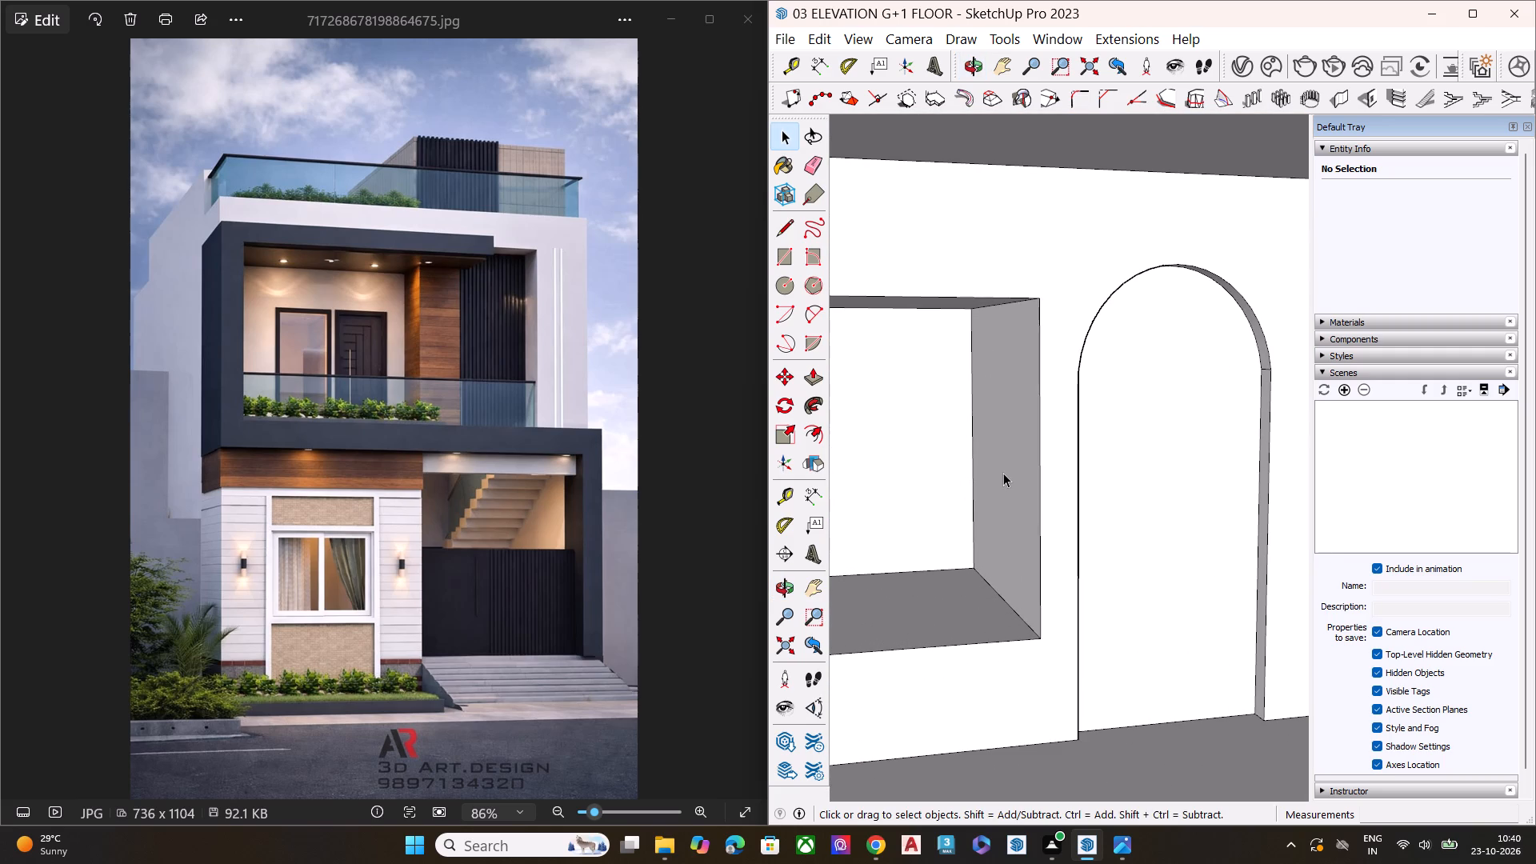
pyautogui.press('p')
pyautogui.click(1003, 473)
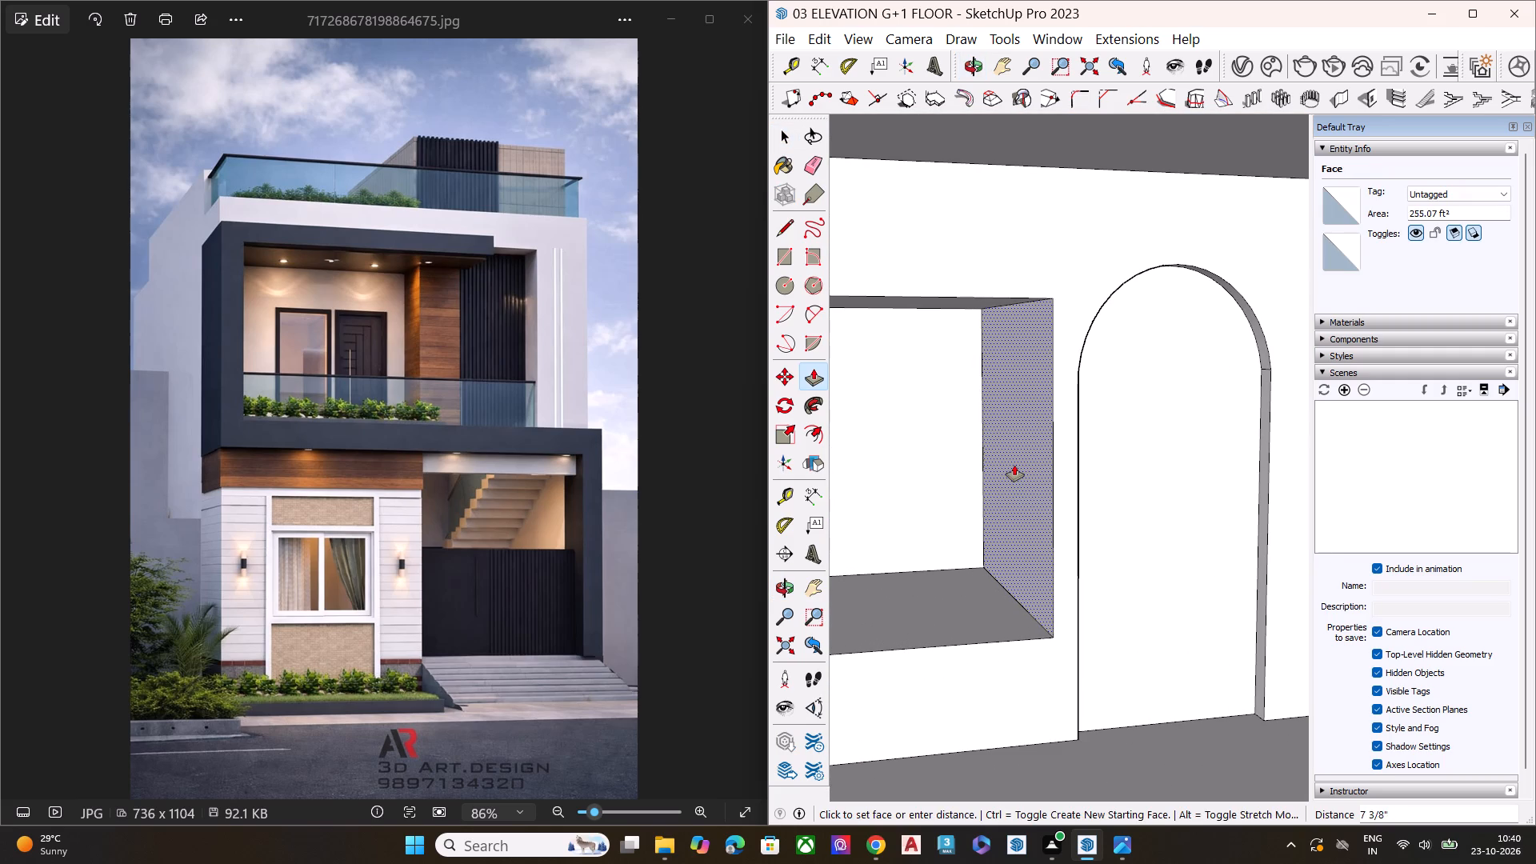
pyautogui.click(1014, 465)
pyautogui.press('space')
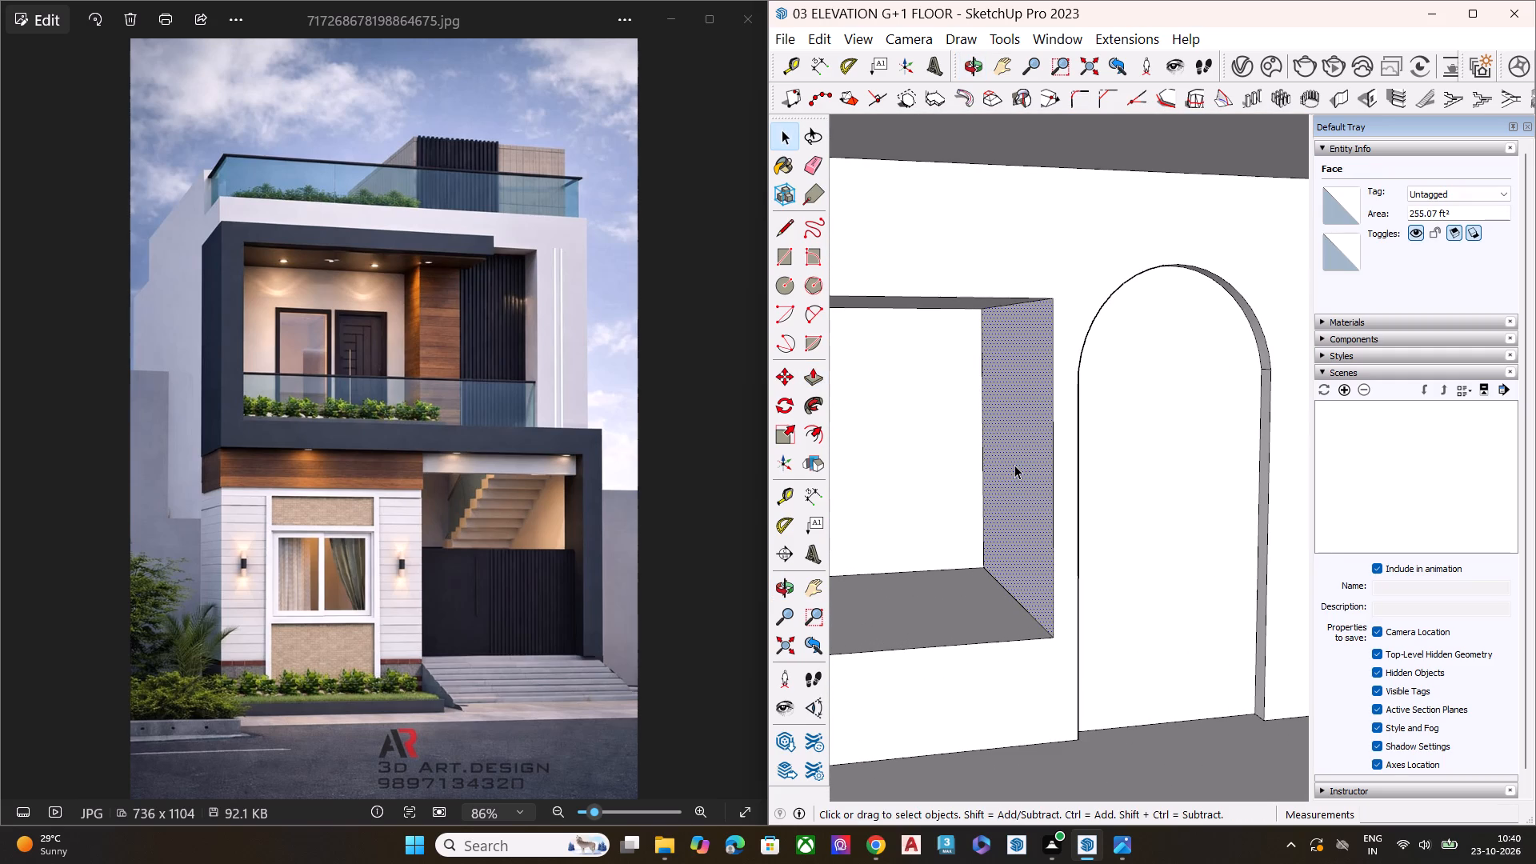
# Widen the balcony window recess by pushing its side face farthest from the arched door slightly outward.
pyautogui.scroll(-5, 1011, 474)
pyautogui.moveTo(1001, 537); pyautogui.dragTo(870, 582, button='middle')
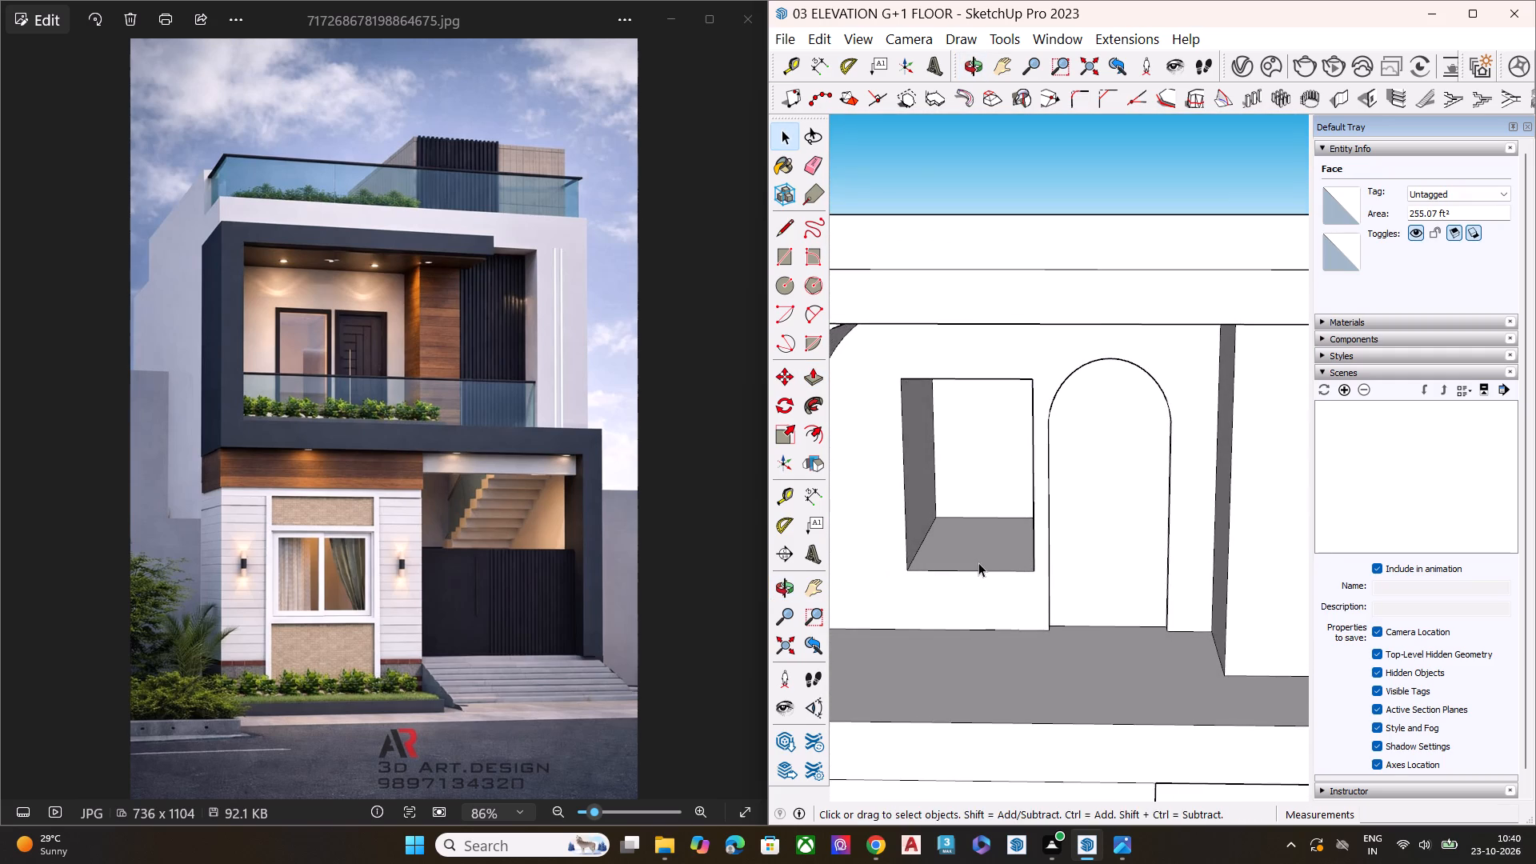
pyautogui.moveTo(978, 562); pyautogui.dragTo(804, 577, button='middle')
pyautogui.scroll(3, 885, 540)
pyautogui.click(963, 482)
pyautogui.press('p')
pyautogui.click(965, 482)
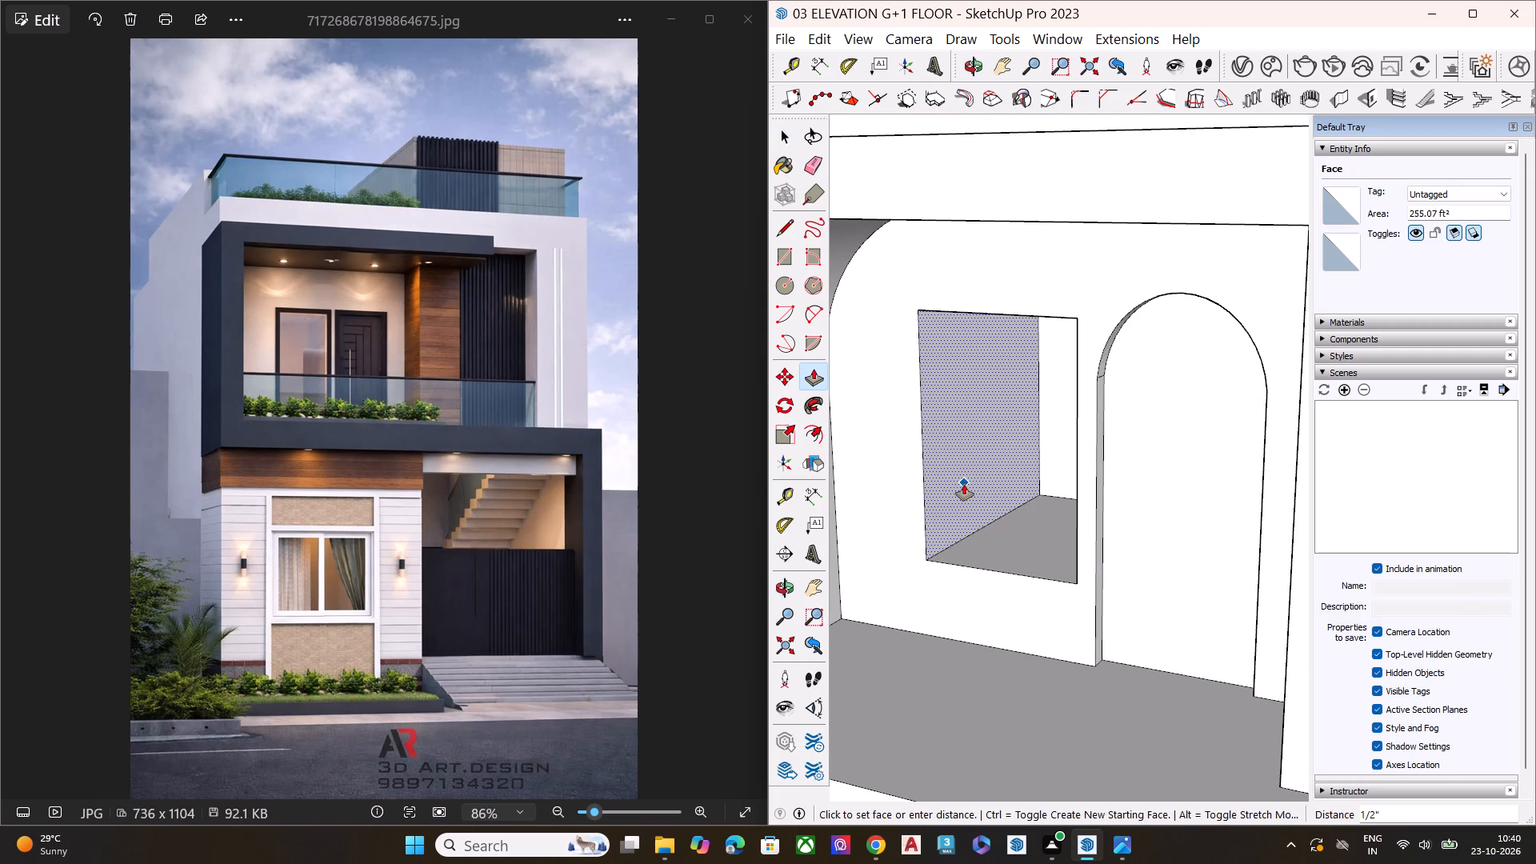
pyautogui.click(958, 486)
# Lower the bottom face of the balcony window recess by about 2".
pyautogui.press('space')
pyautogui.click(997, 531)
pyautogui.press('p')
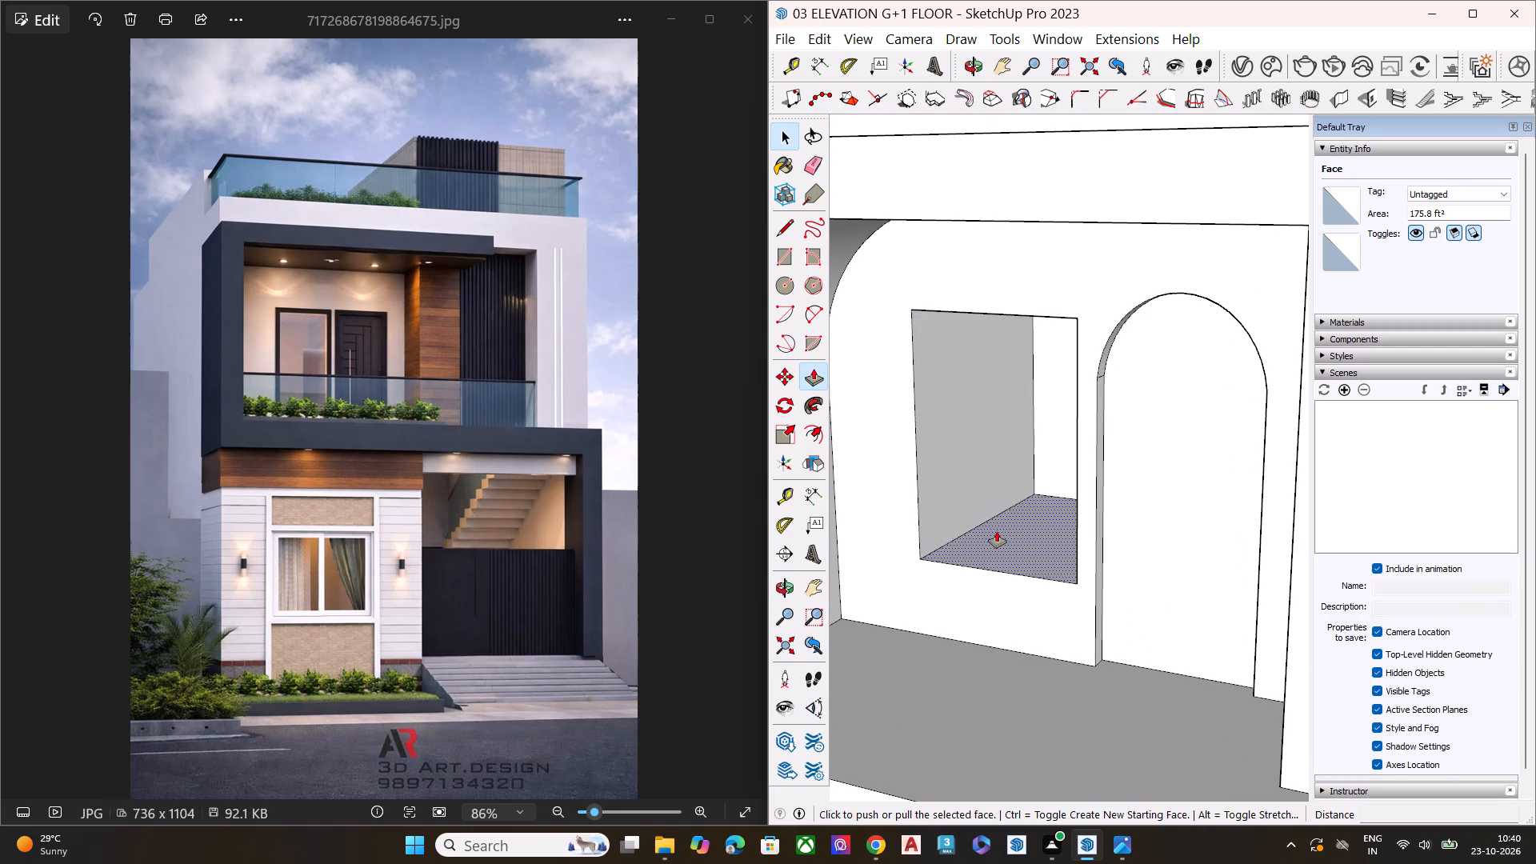
pyautogui.click(997, 531)
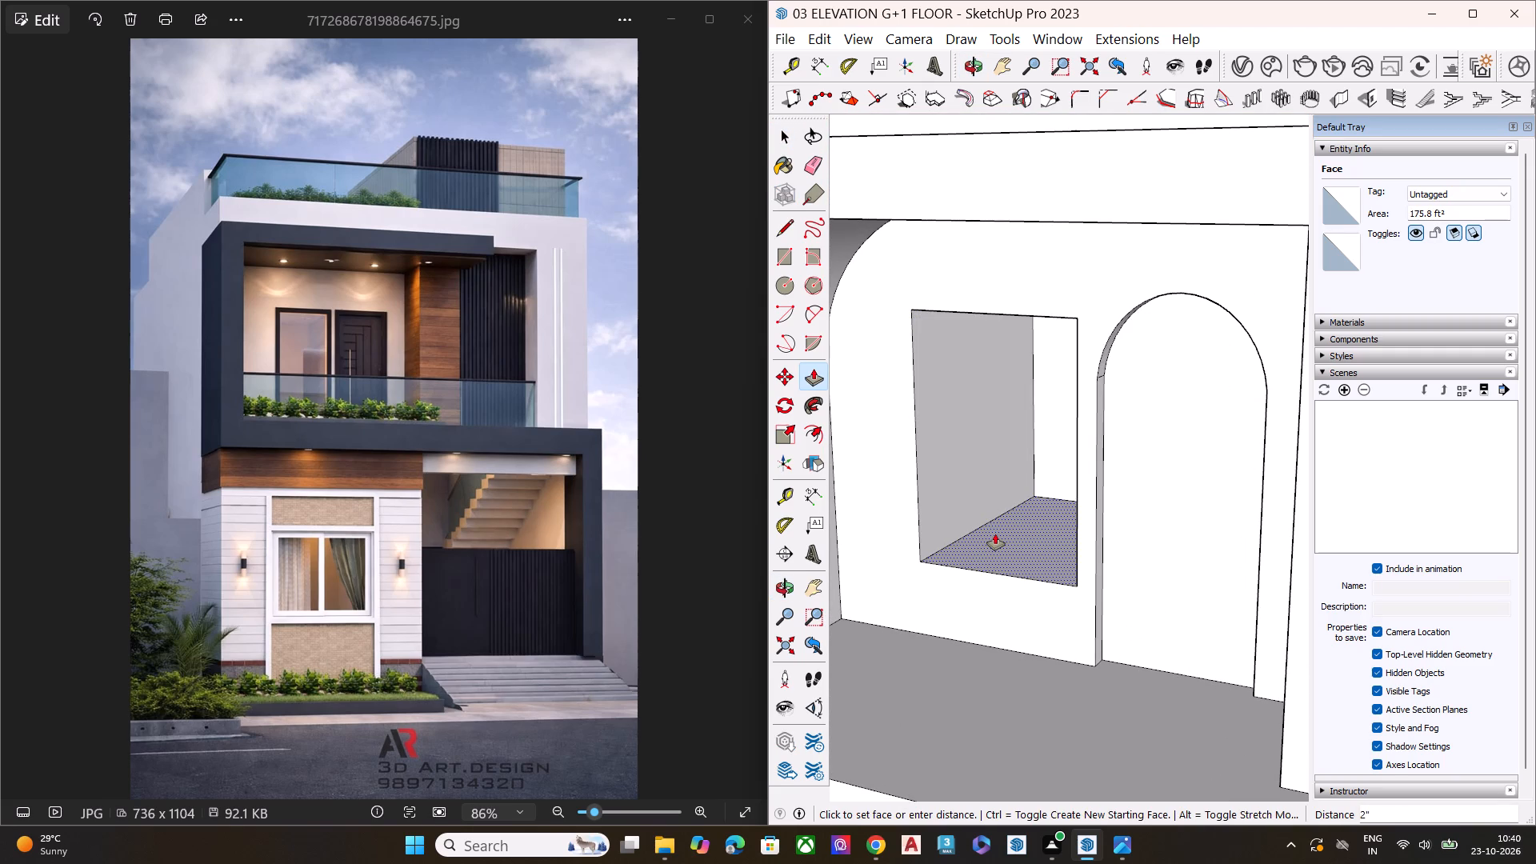
pyautogui.click(995, 534)
pyautogui.press('space')
pyautogui.scroll(-3, 1002, 529)
pyautogui.scroll(1, 1002, 529)
pyautogui.scroll(-2, 1003, 529)
pyautogui.moveTo(998, 557); pyautogui.dragTo(1042, 448, button='middle')
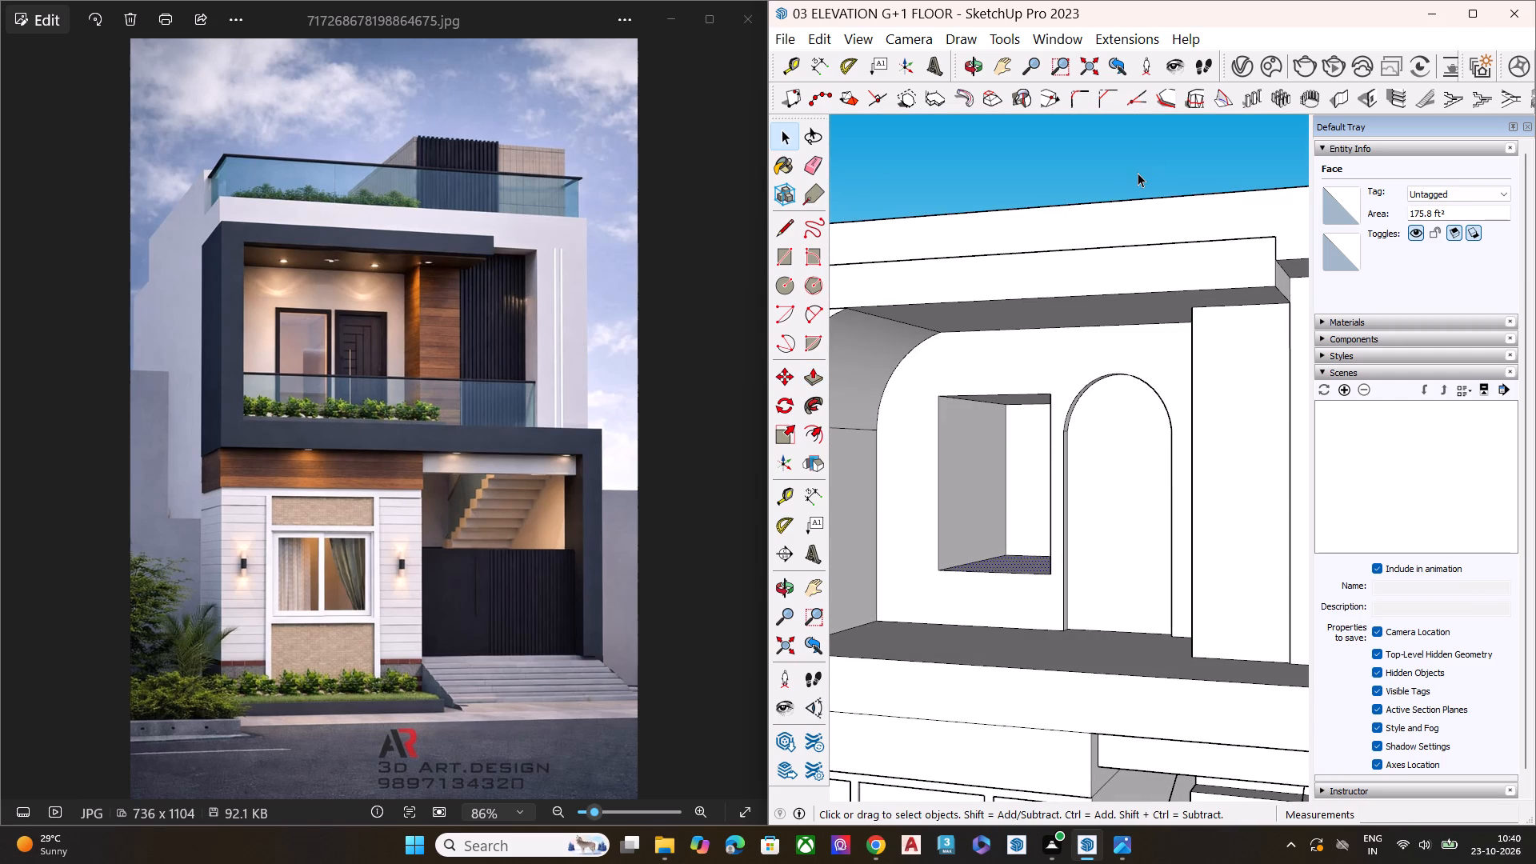
pyautogui.click(1138, 173)
# Erase the stray edge running along the side wall of the ground-floor staircase opening.
pyautogui.scroll(-13, 980, 364)
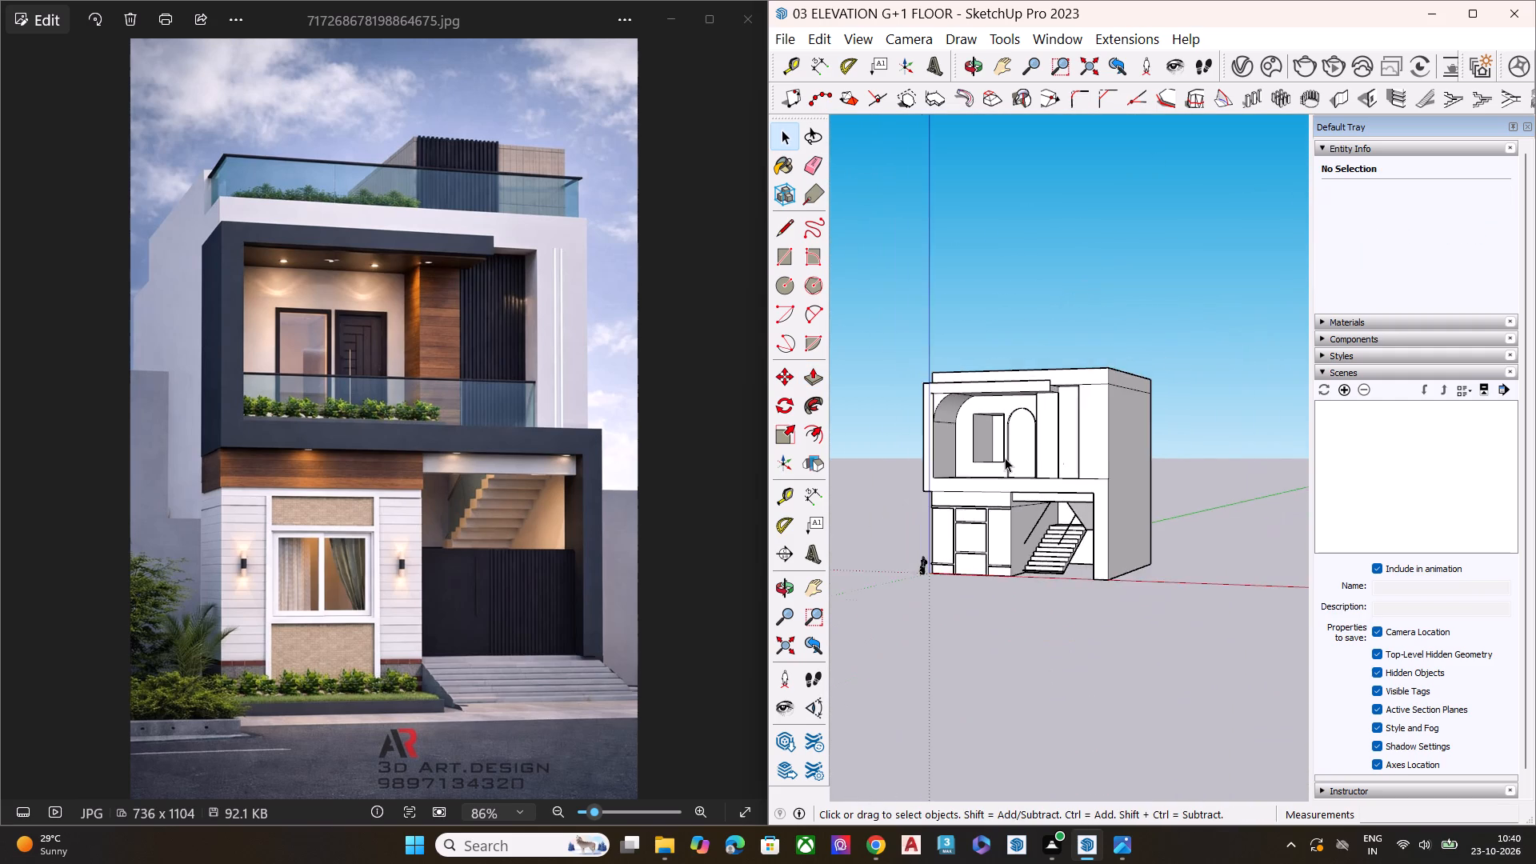
pyautogui.scroll(1, 1032, 497)
pyautogui.moveTo(1044, 506); pyautogui.dragTo(1169, 526, button='middle')
pyautogui.scroll(7, 1055, 537)
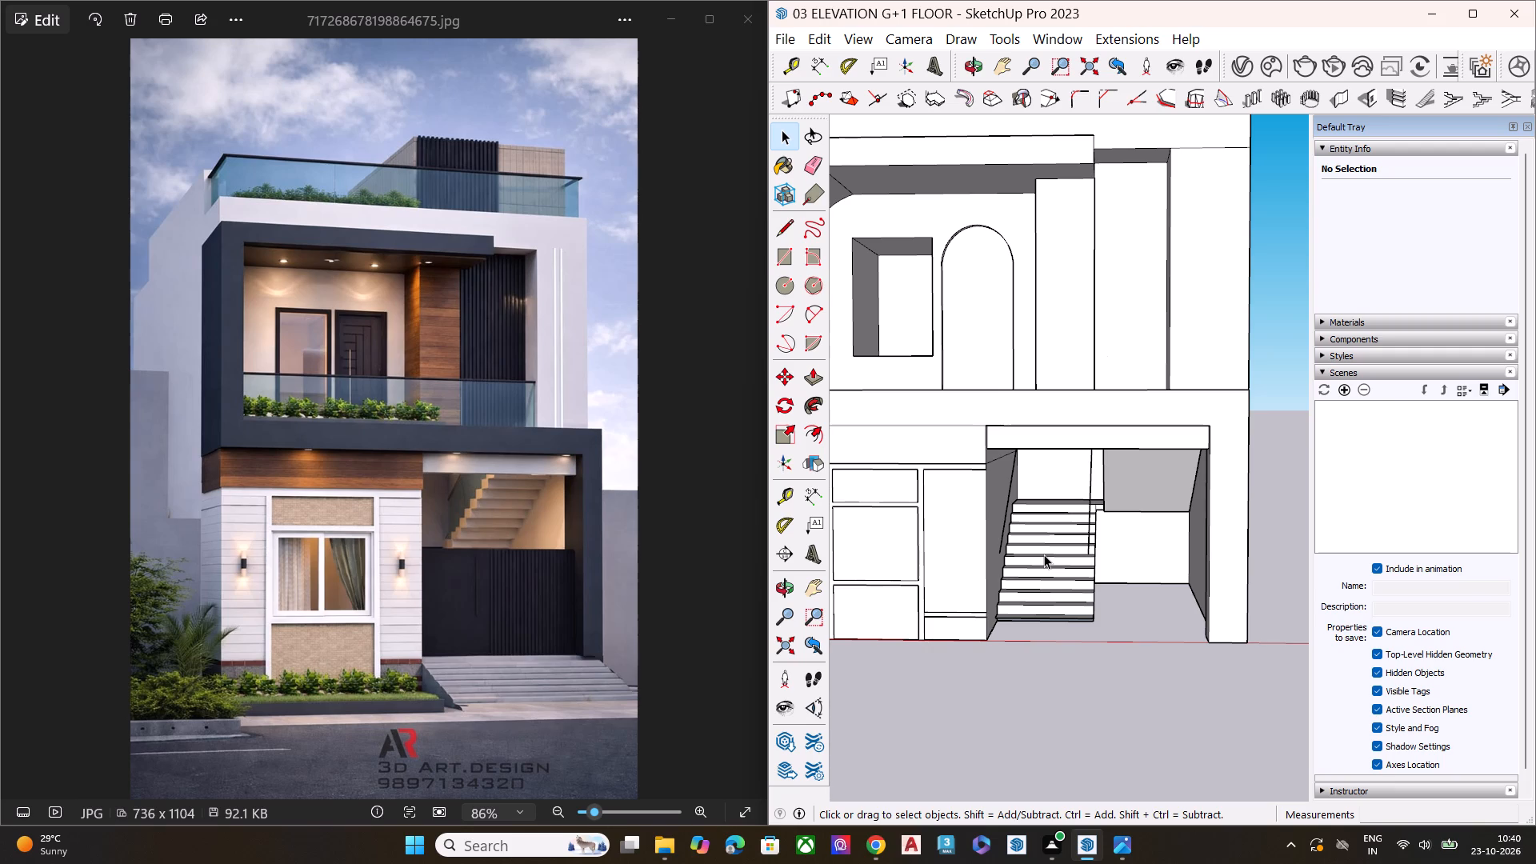
pyautogui.scroll(-4, 1064, 450)
pyautogui.moveTo(999, 492); pyautogui.dragTo(893, 431, button='middle')
pyautogui.scroll(3, 1077, 518)
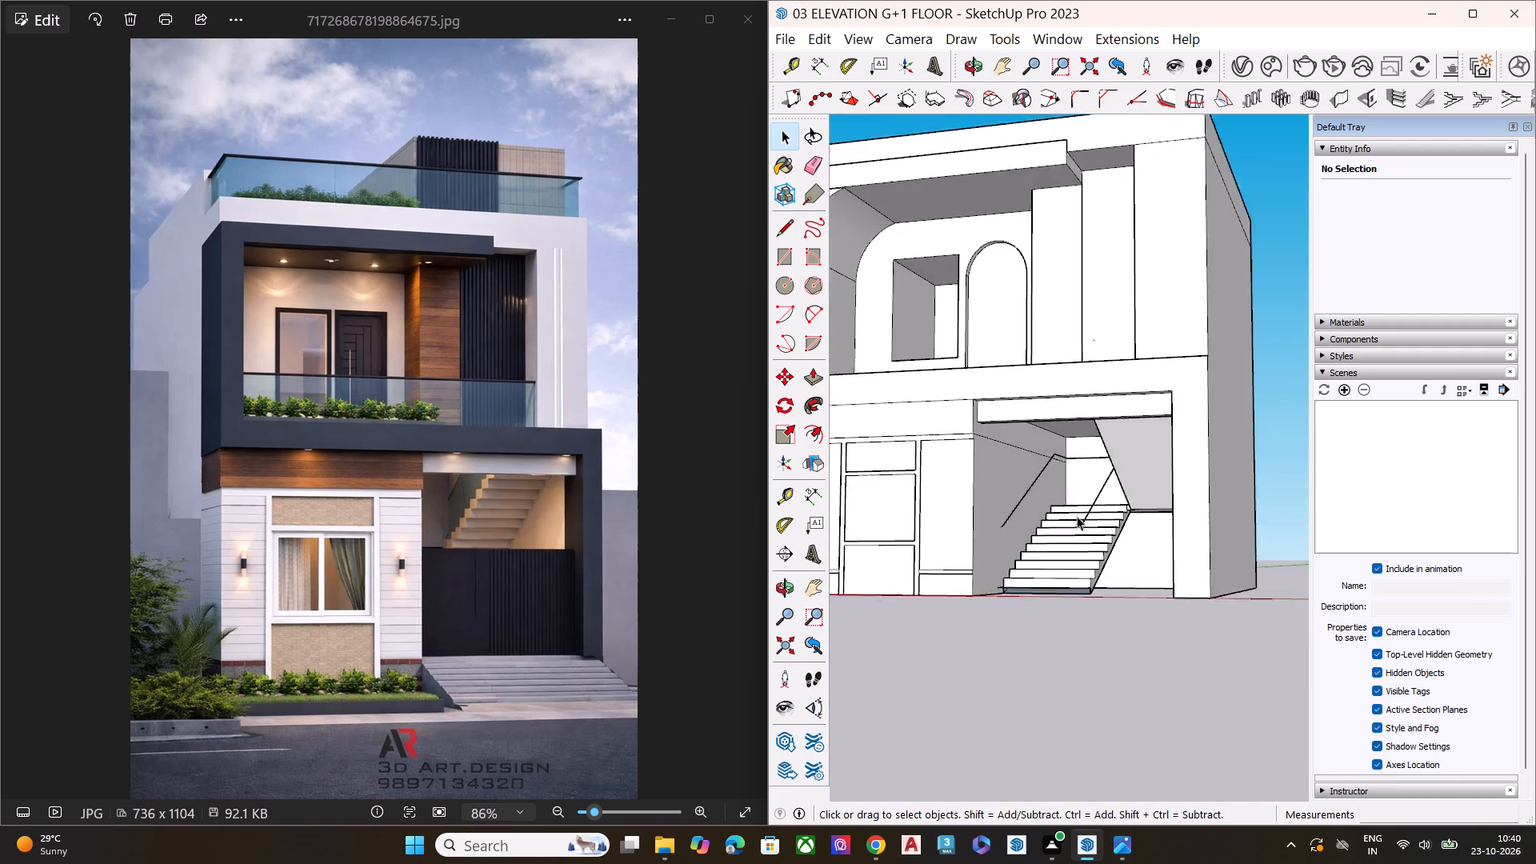
pyautogui.scroll(4, 1077, 516)
pyautogui.scroll(1, 990, 487)
pyautogui.press('e')
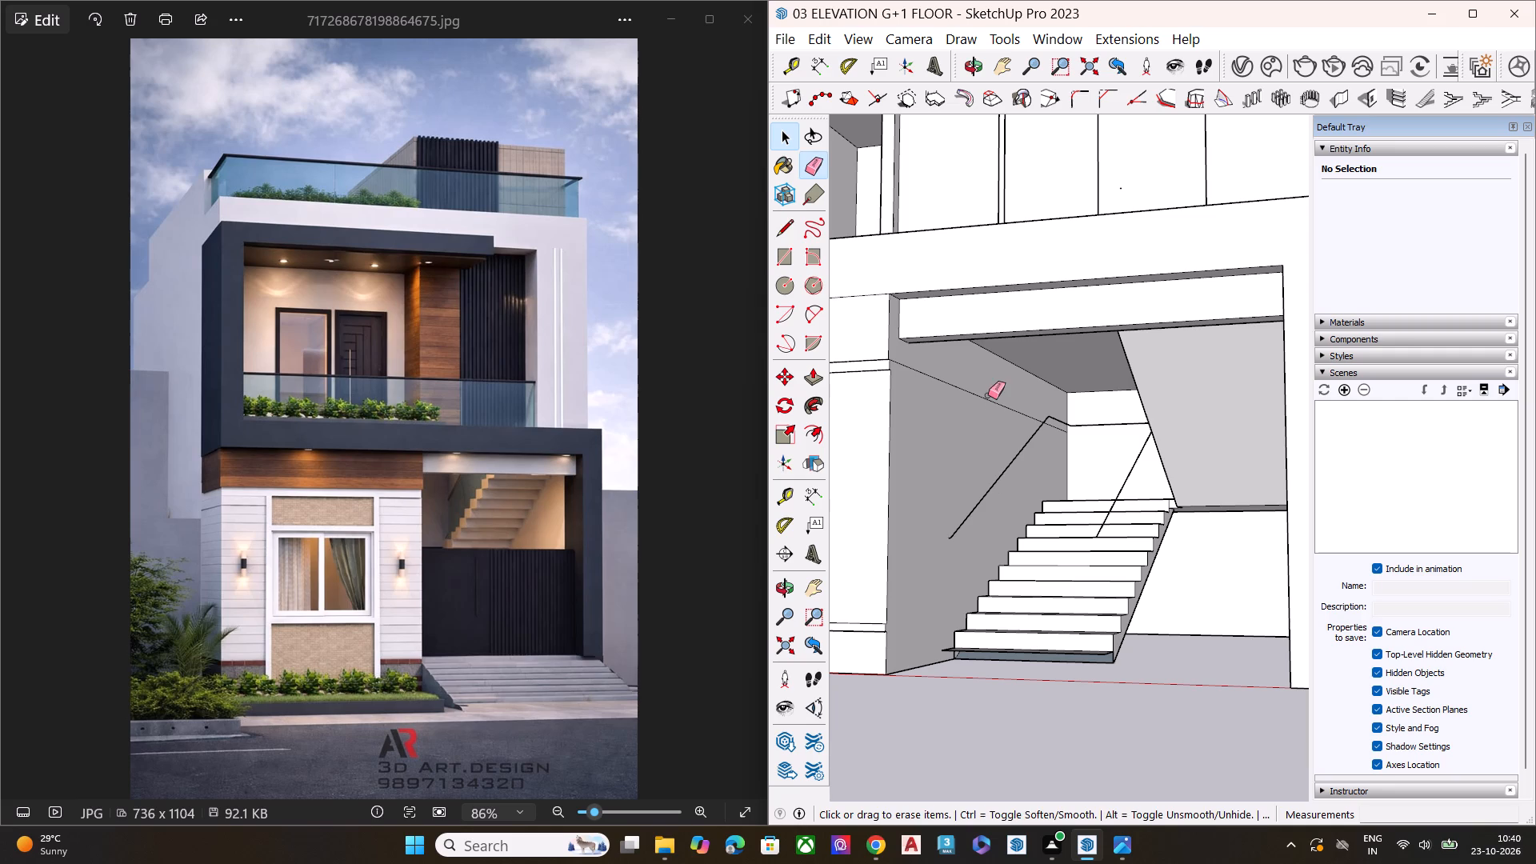
pyautogui.click(986, 395)
pyautogui.click(986, 396)
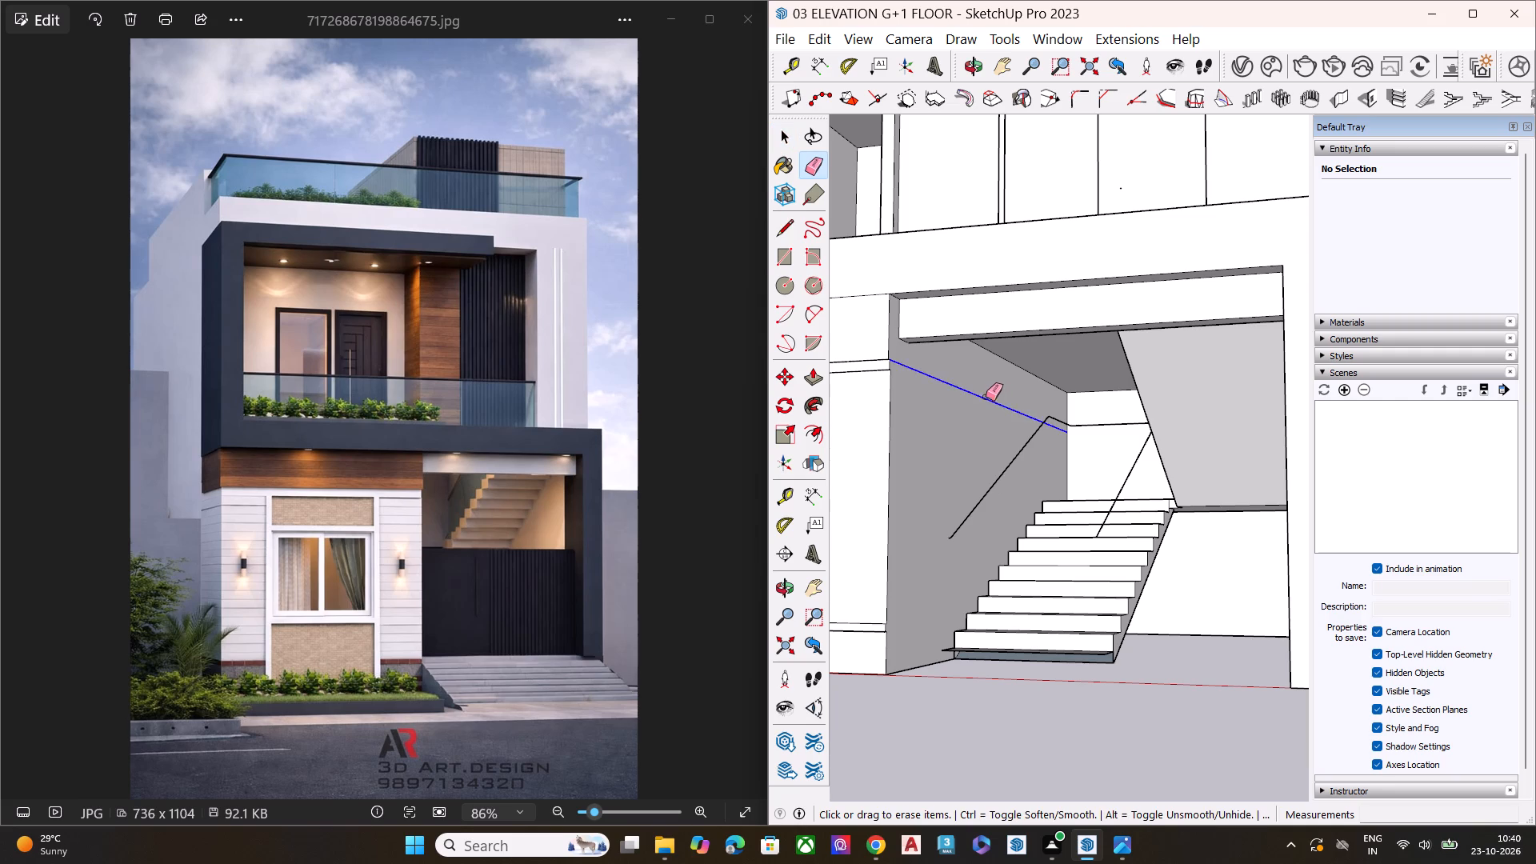
pyautogui.scroll(-7, 998, 458)
pyautogui.press('space')
pyautogui.click(1030, 694)
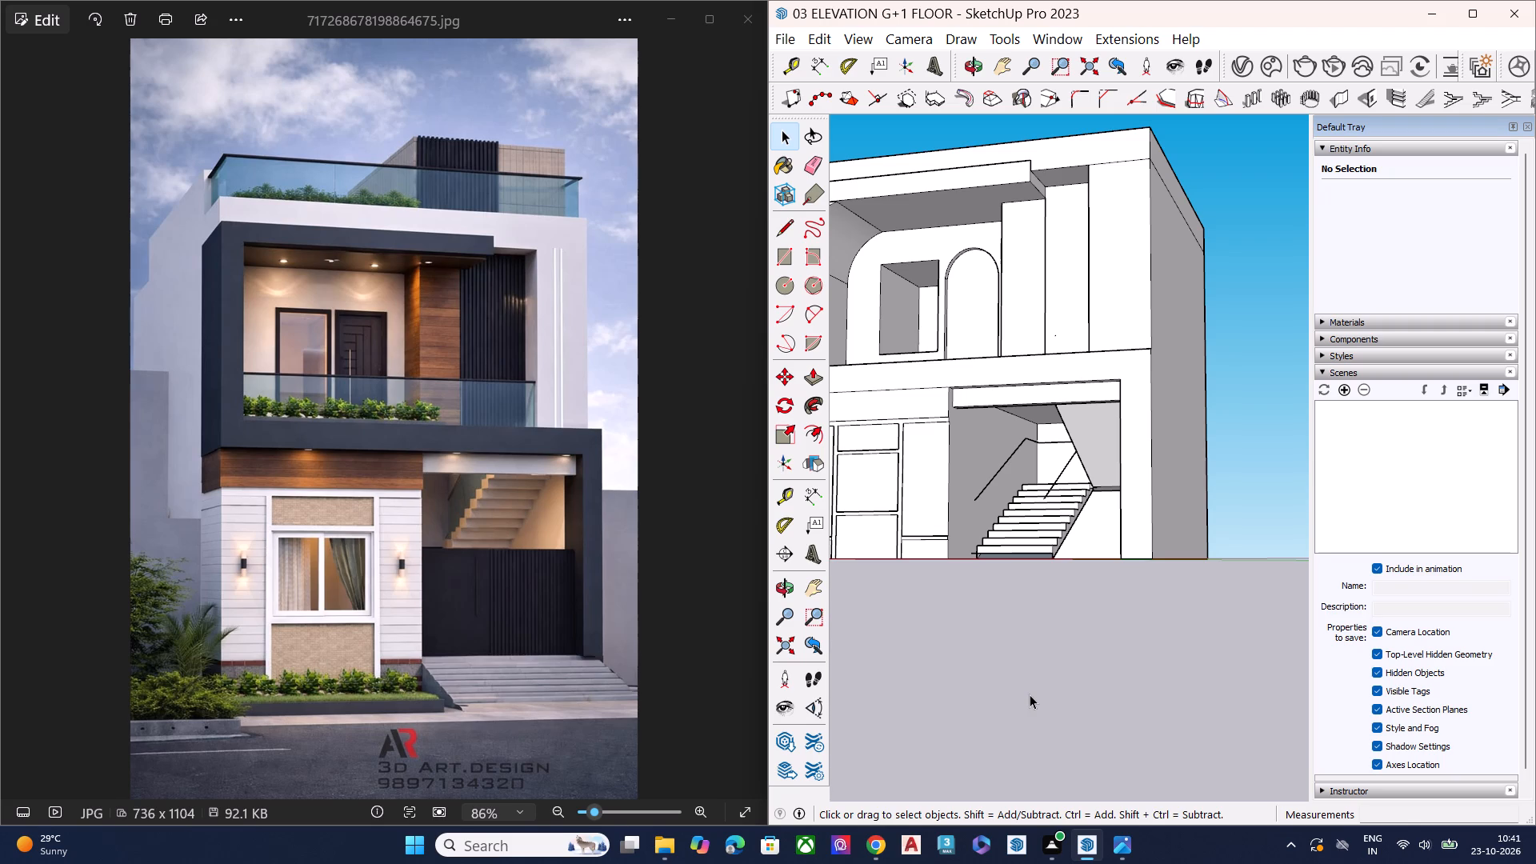
# Examine the ground-floor front, staircase opening and upper balcony from several angles against the reference photo.
pyautogui.scroll(-3, 1066, 407)
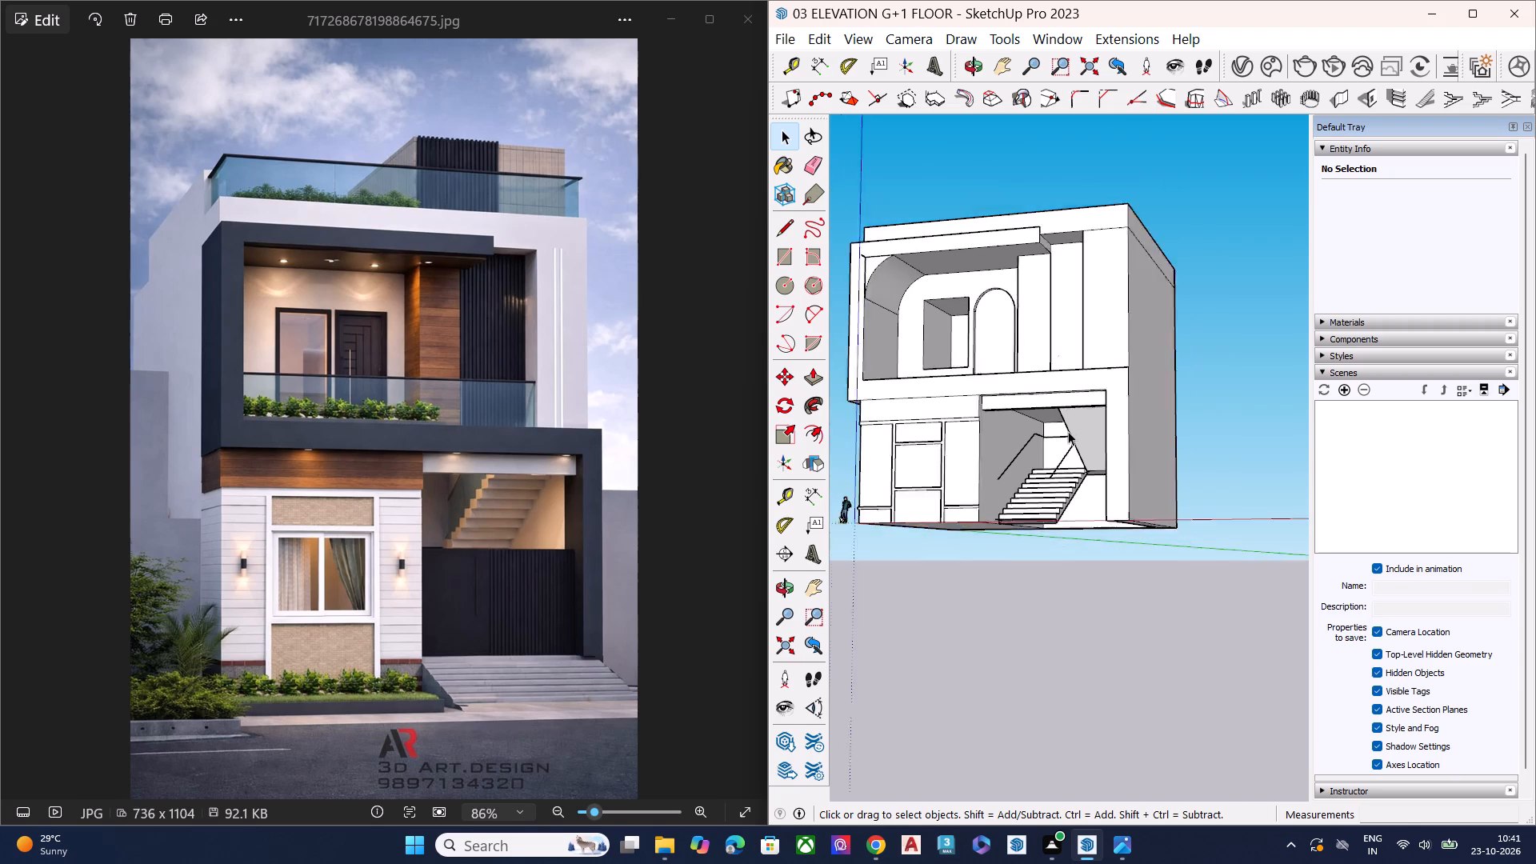
pyautogui.scroll(-2, 1068, 431)
pyautogui.moveTo(1065, 467); pyautogui.dragTo(1079, 540, button='middle')
pyautogui.scroll(6, 928, 490)
pyautogui.moveTo(1126, 486); pyautogui.dragTo(1081, 485, button='middle')
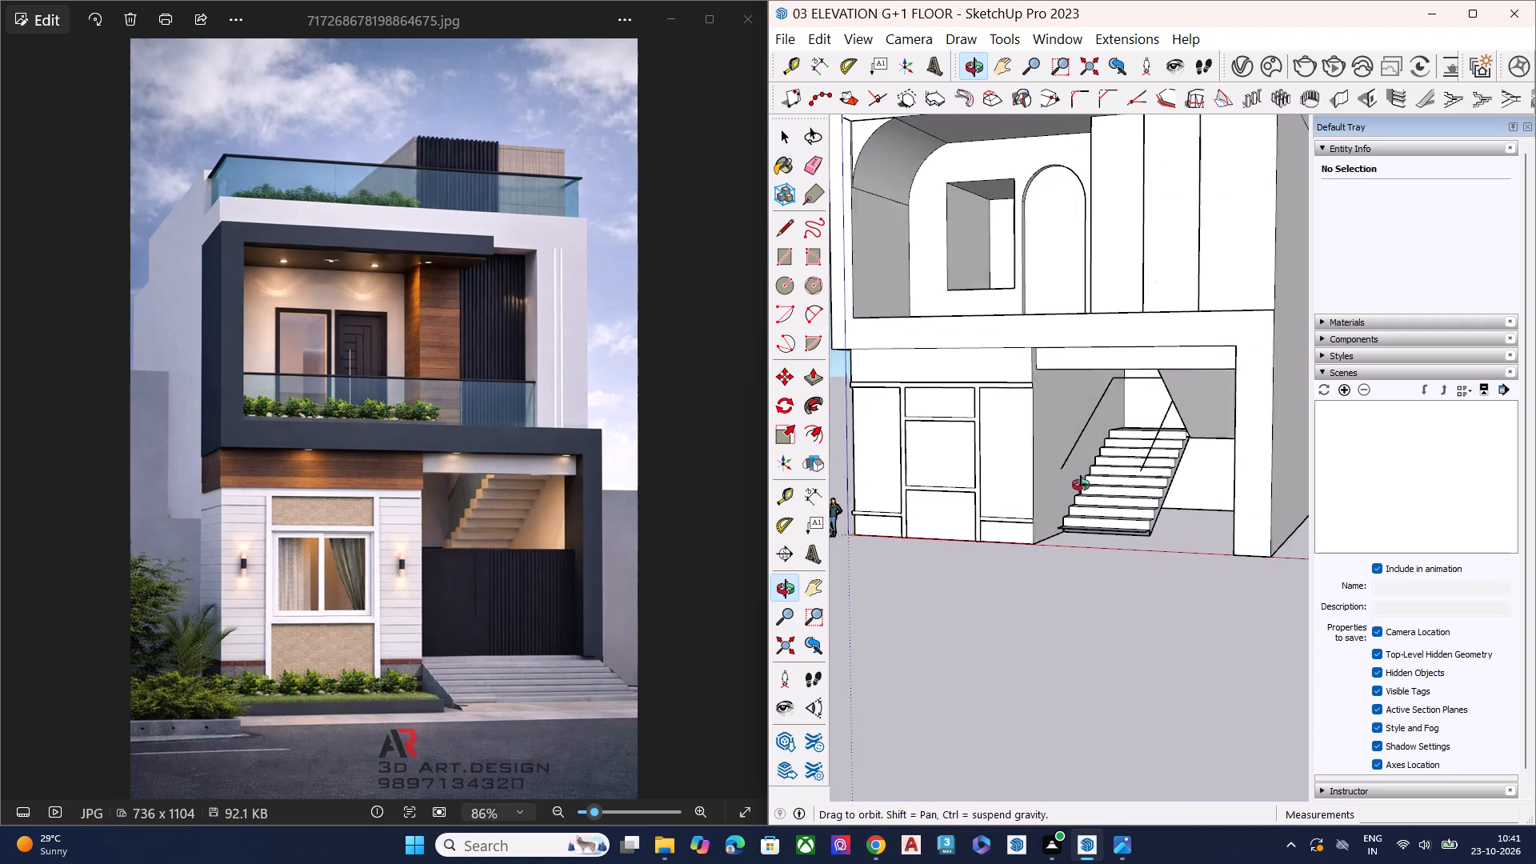
pyautogui.moveTo(1081, 485); pyautogui.dragTo(991, 463, button='middle')
pyautogui.moveTo(1183, 493); pyautogui.dragTo(1388, 644, button='middle')
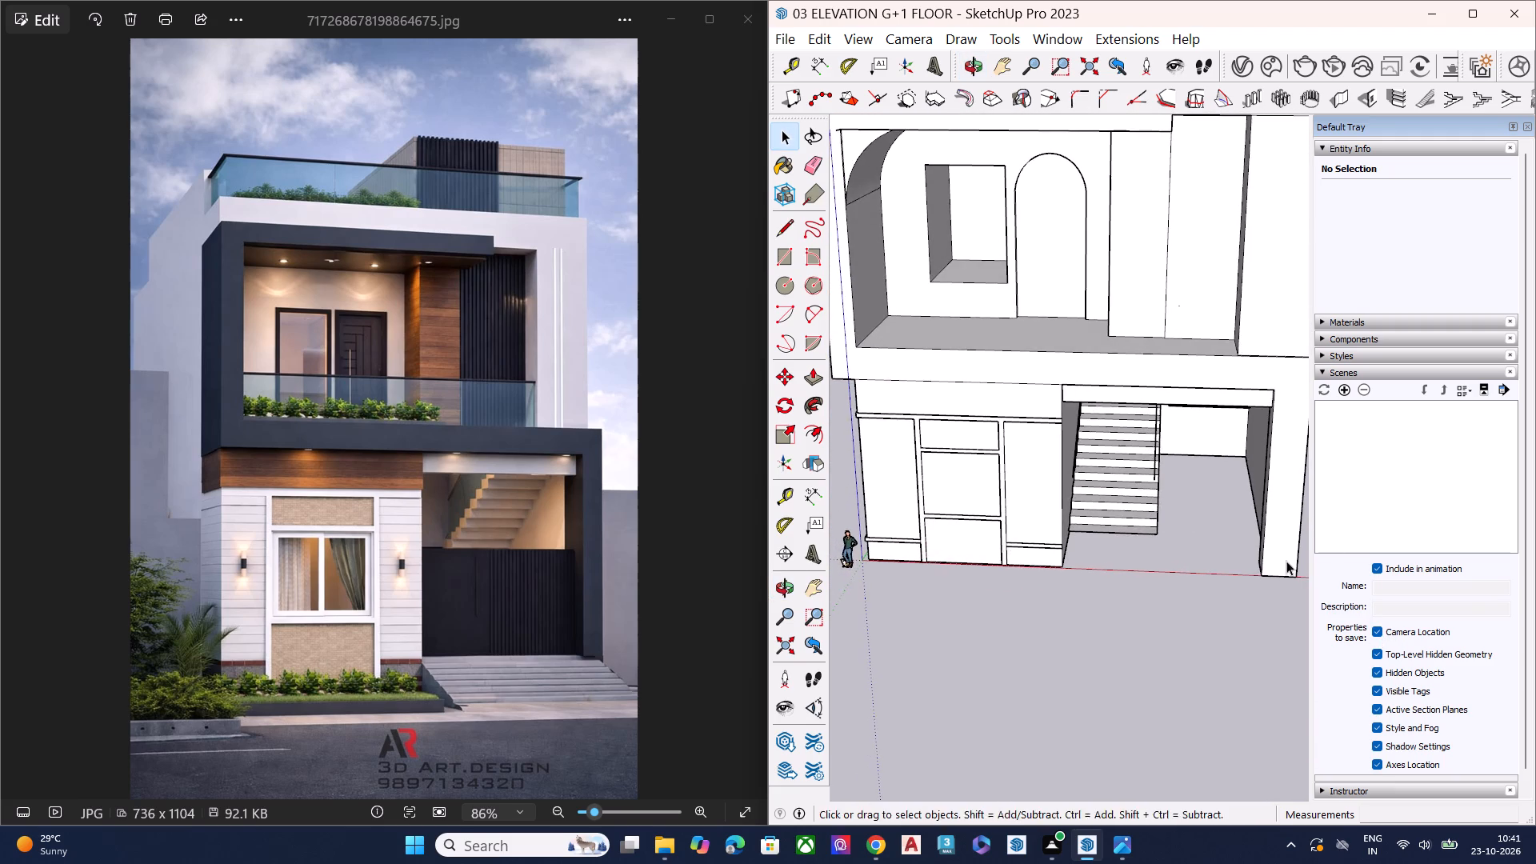
pyautogui.moveTo(1263, 546); pyautogui.dragTo(1464, 532, button='middle')
pyautogui.moveTo(1270, 519); pyautogui.dragTo(1402, 435, button='middle')
pyautogui.moveTo(1257, 534); pyautogui.dragTo(1257, 490, button='middle')
pyautogui.scroll(10, 1238, 386)
pyautogui.scroll(-12, 1222, 391)
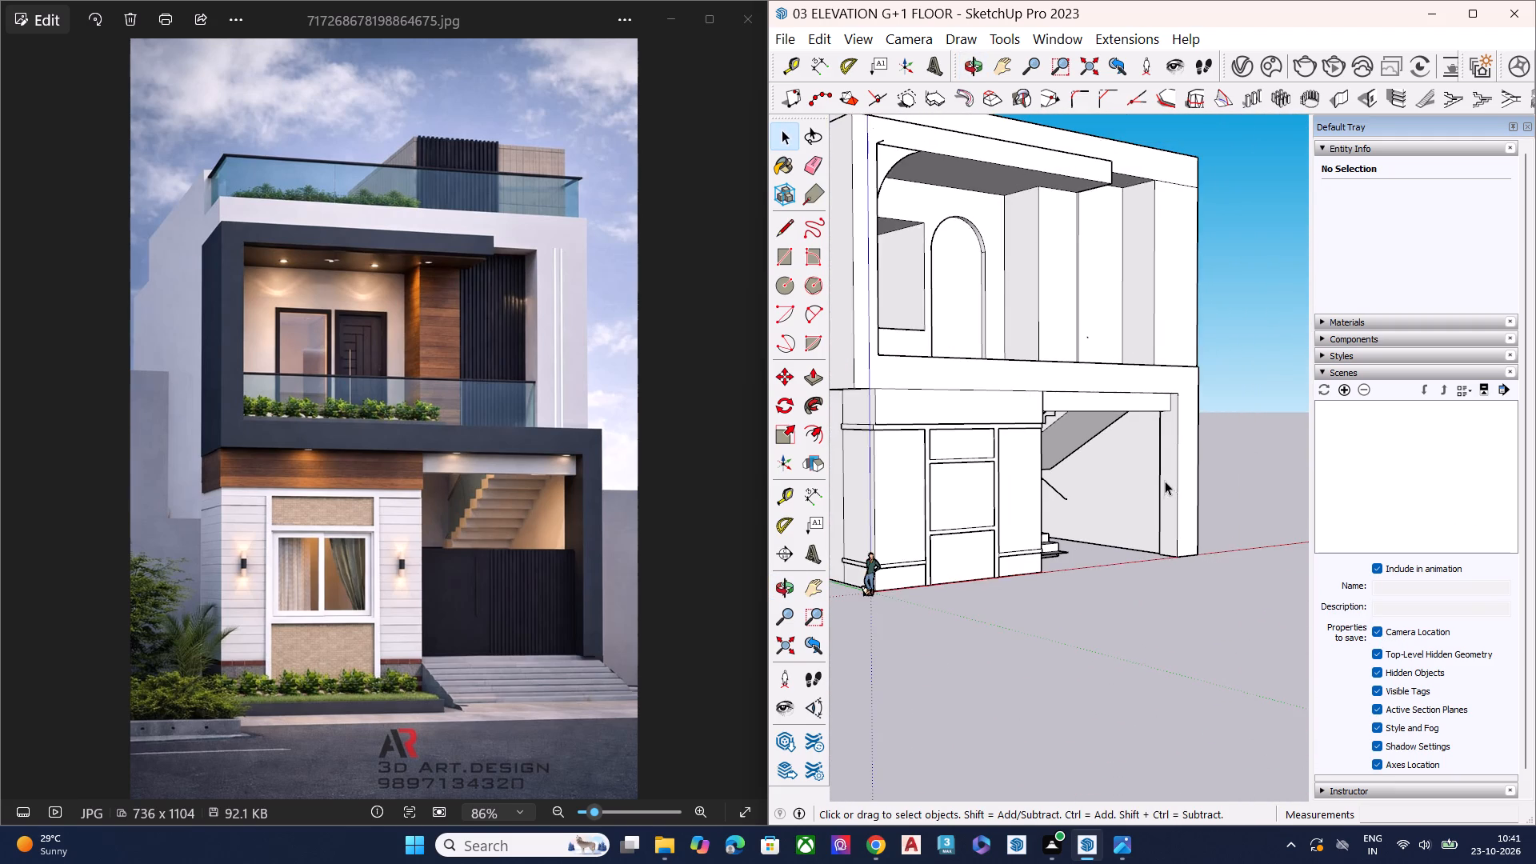
pyautogui.moveTo(1158, 478); pyautogui.dragTo(1150, 454, button='middle')
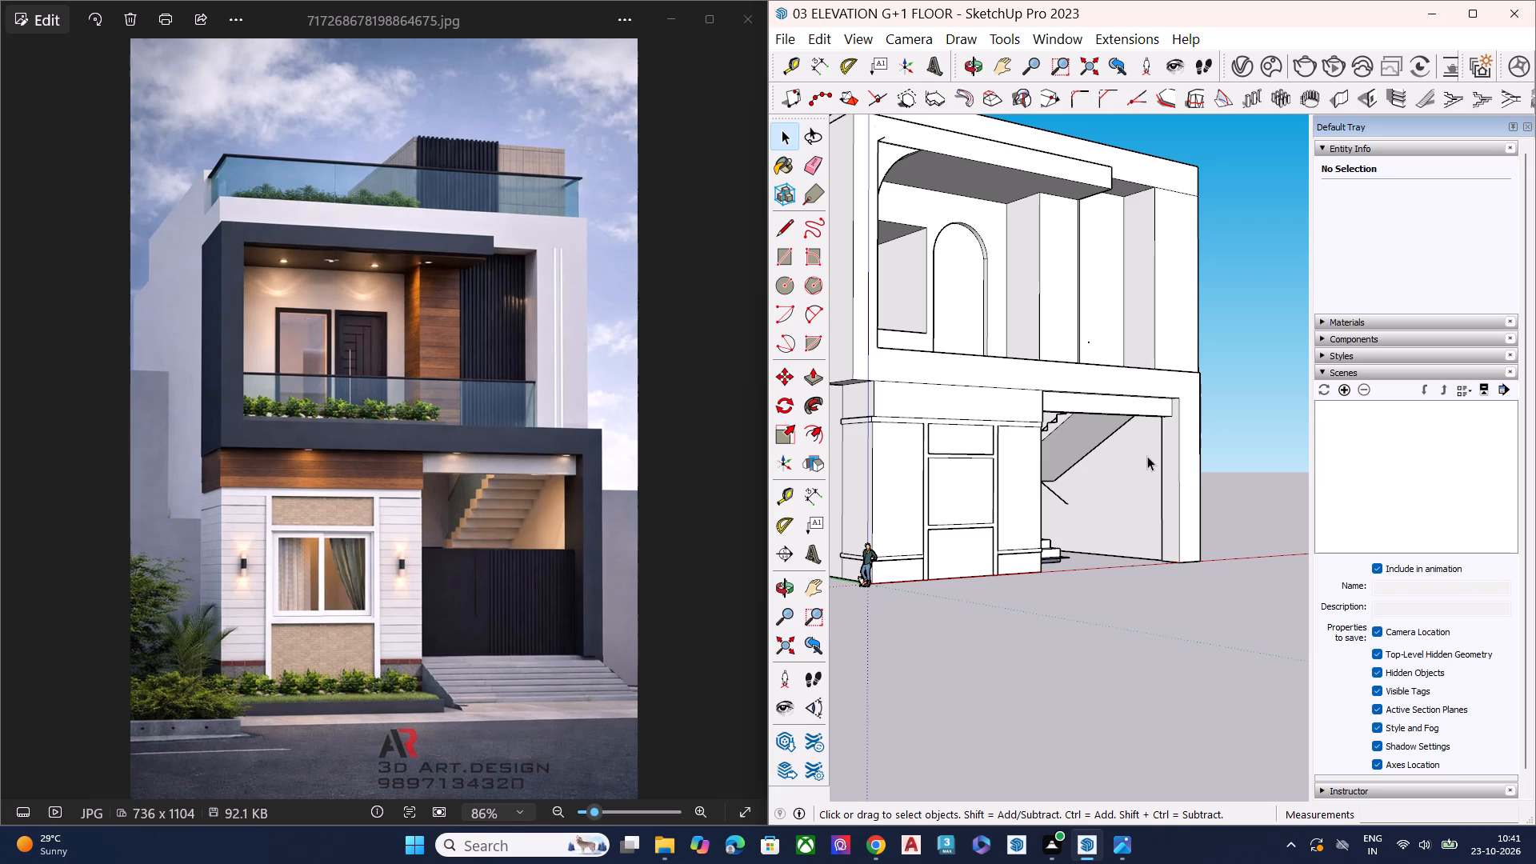
pyautogui.scroll(-5, 1100, 423)
pyautogui.moveTo(1090, 497); pyautogui.dragTo(1037, 421, button='middle')
pyautogui.middleClick(1023, 478)
pyautogui.scroll(5, 1019, 480)
pyautogui.middleClick(1017, 483)
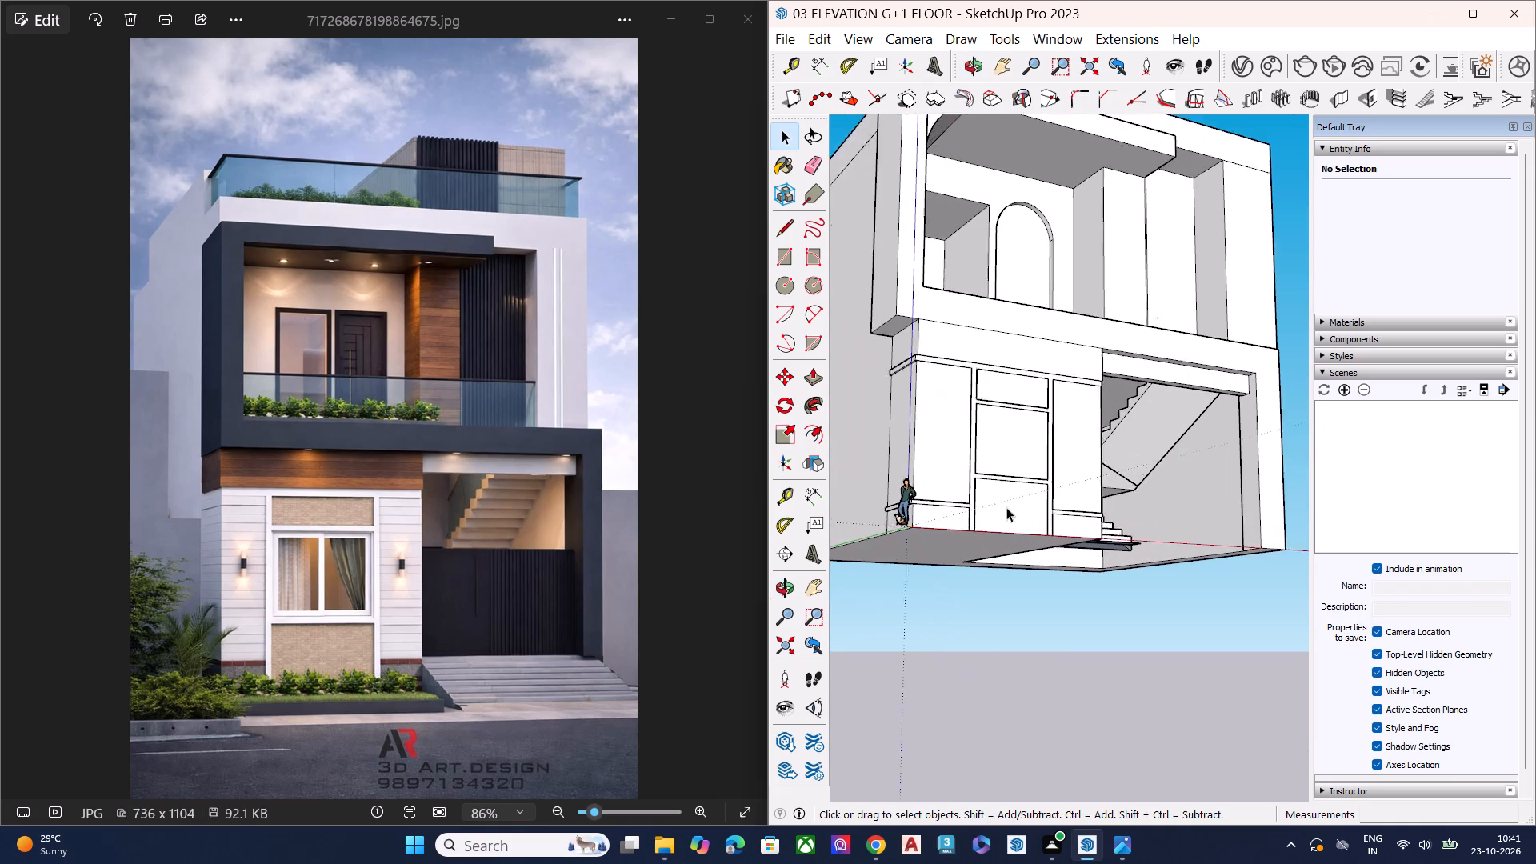
pyautogui.scroll(8, 1006, 507)
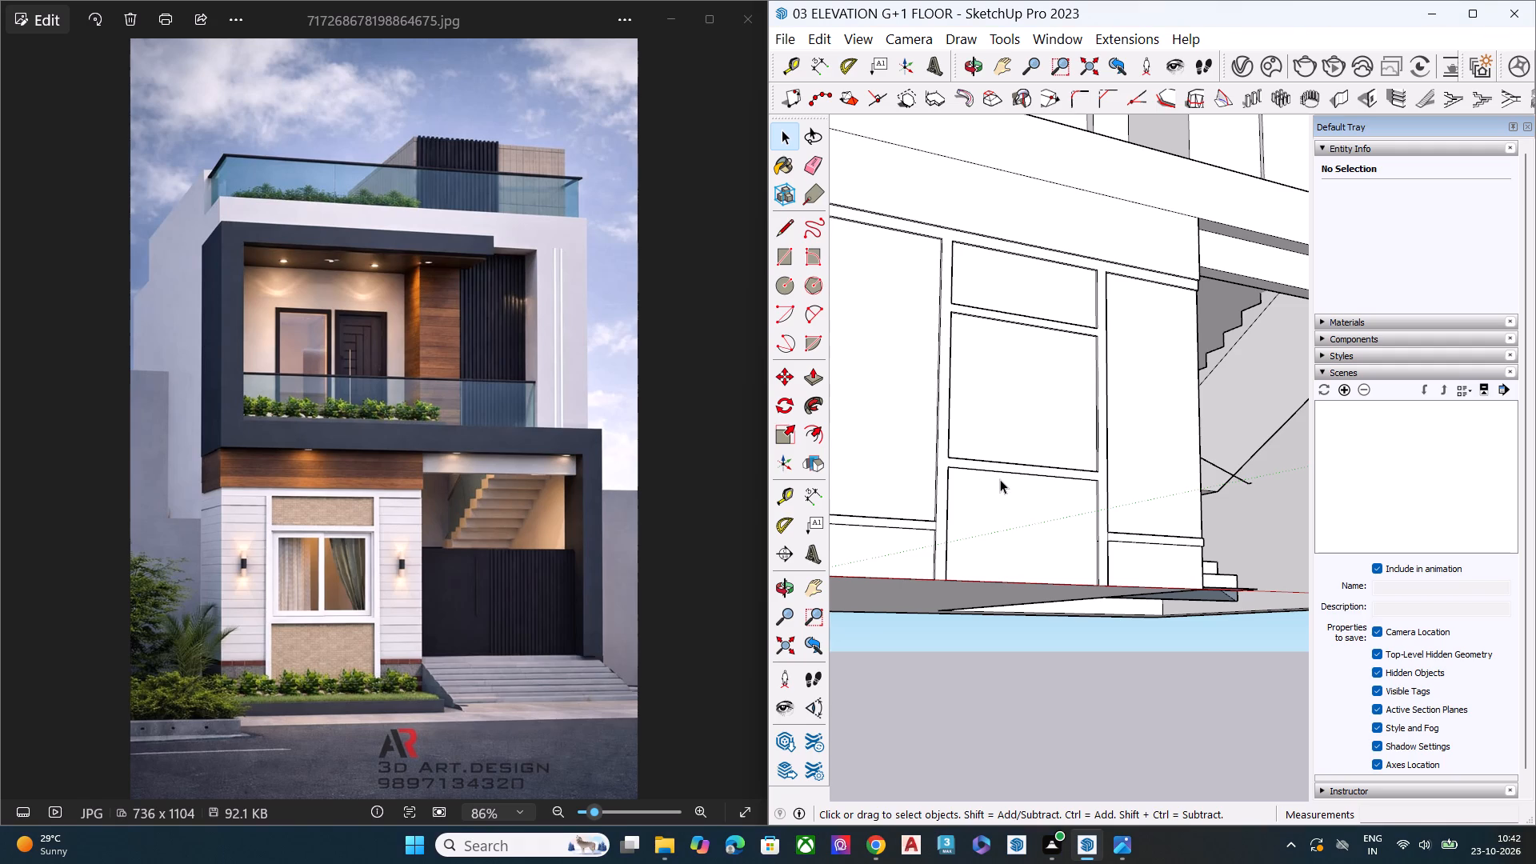
pyautogui.scroll(-6, 957, 433)
pyautogui.moveTo(1100, 458); pyautogui.dragTo(1069, 566, button='middle')
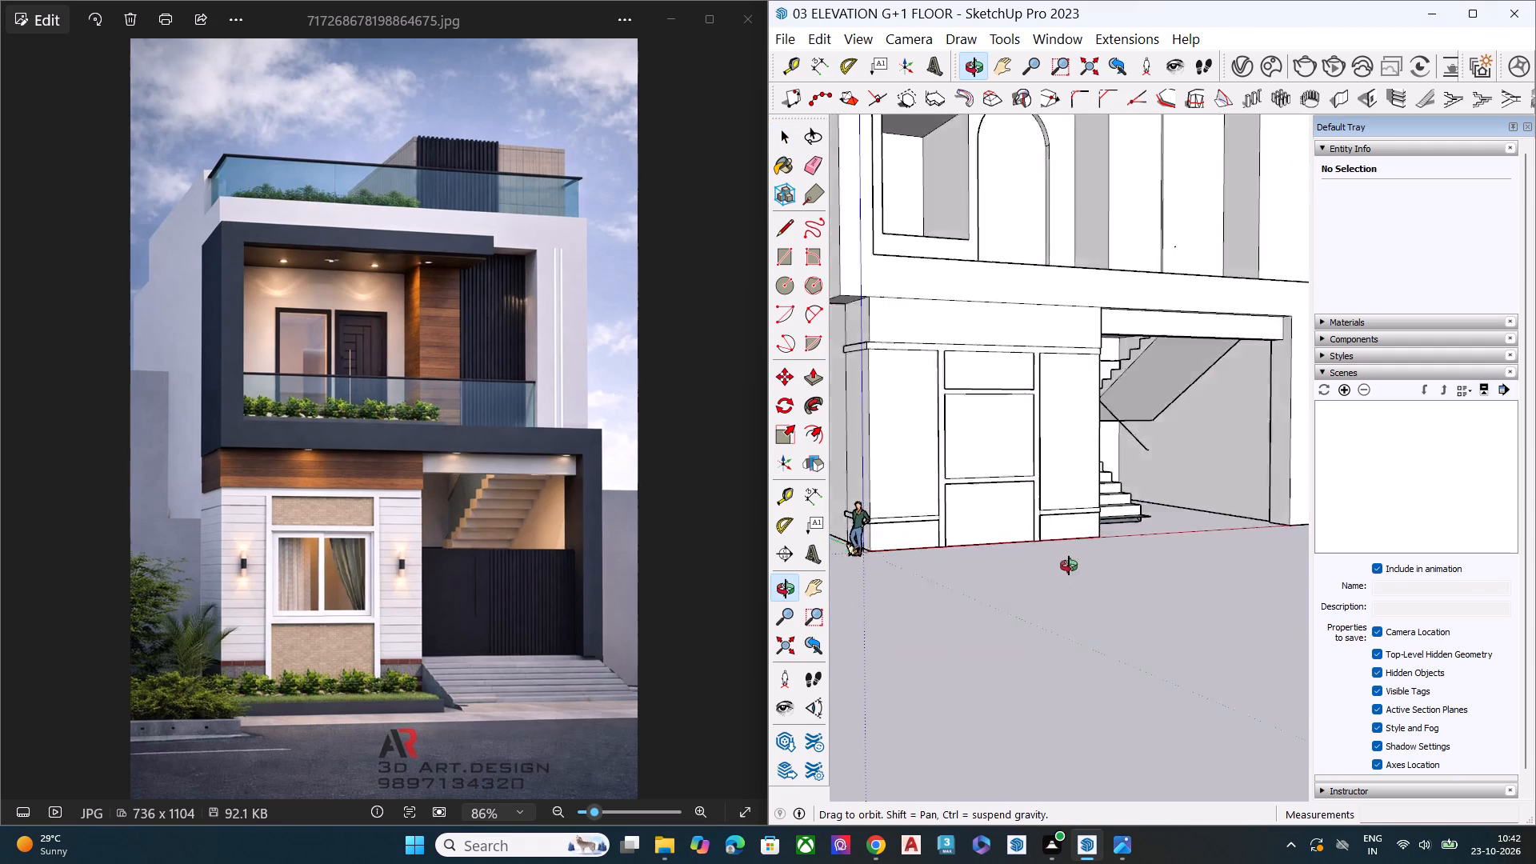
pyautogui.moveTo(1069, 566); pyautogui.dragTo(942, 588, button='middle')
pyautogui.scroll(-4, 1009, 500)
pyautogui.moveTo(1070, 571); pyautogui.dragTo(1014, 520, button='middle')
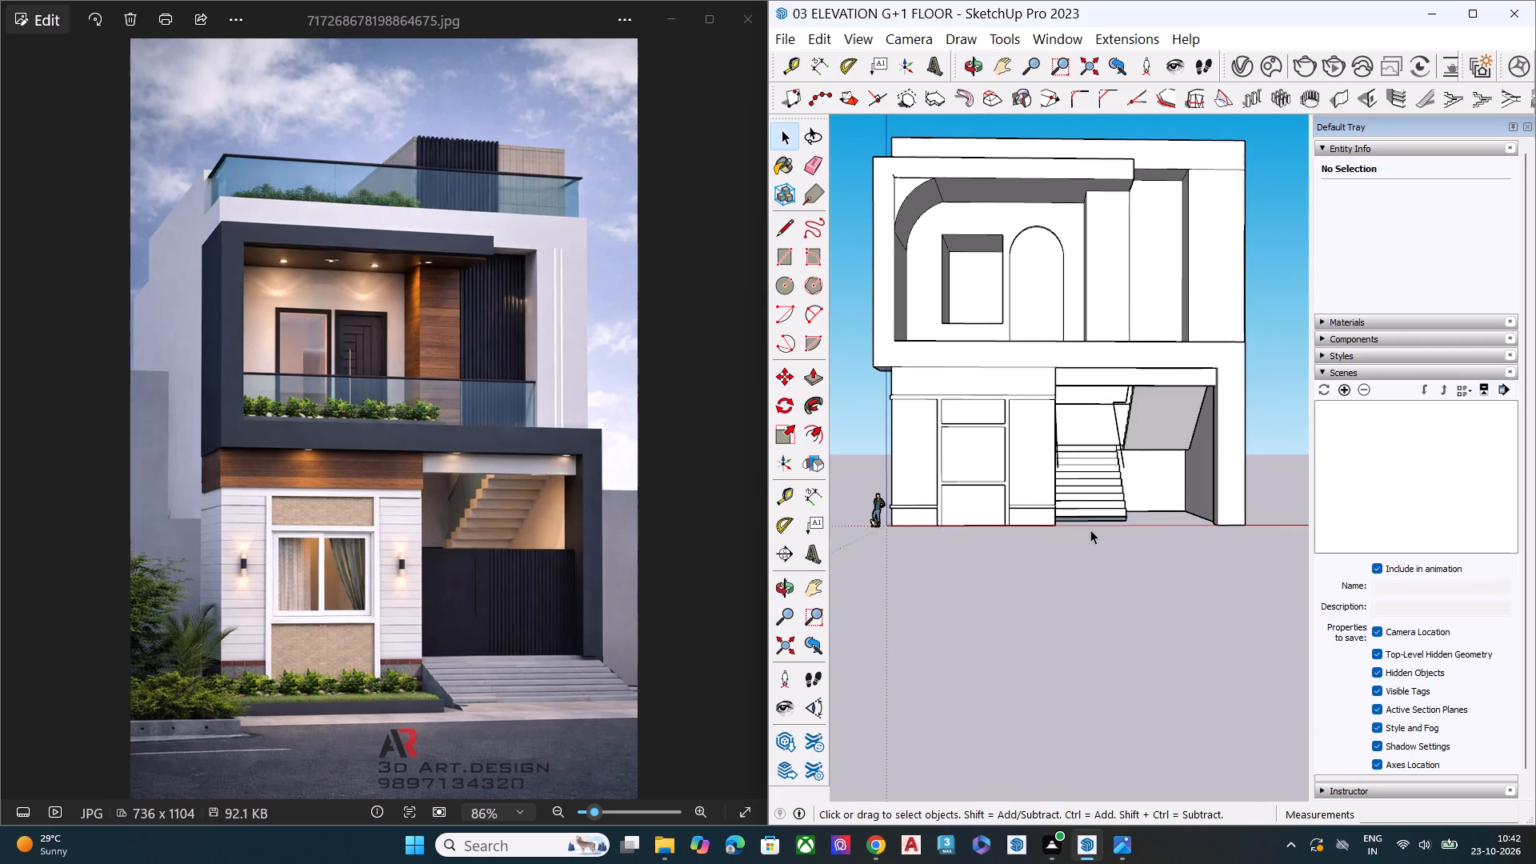
pyautogui.scroll(1, 962, 524)
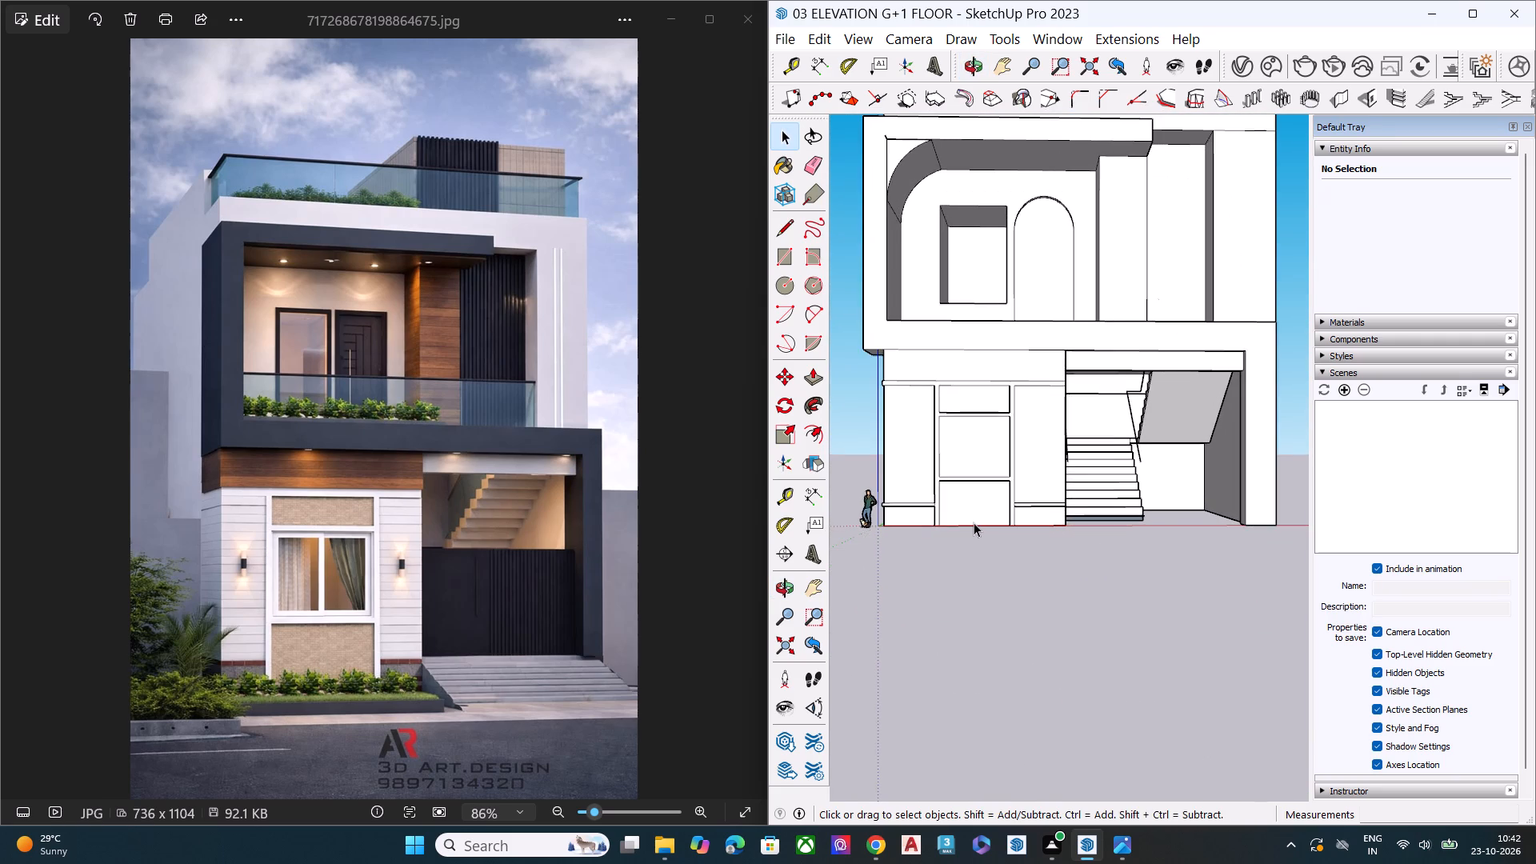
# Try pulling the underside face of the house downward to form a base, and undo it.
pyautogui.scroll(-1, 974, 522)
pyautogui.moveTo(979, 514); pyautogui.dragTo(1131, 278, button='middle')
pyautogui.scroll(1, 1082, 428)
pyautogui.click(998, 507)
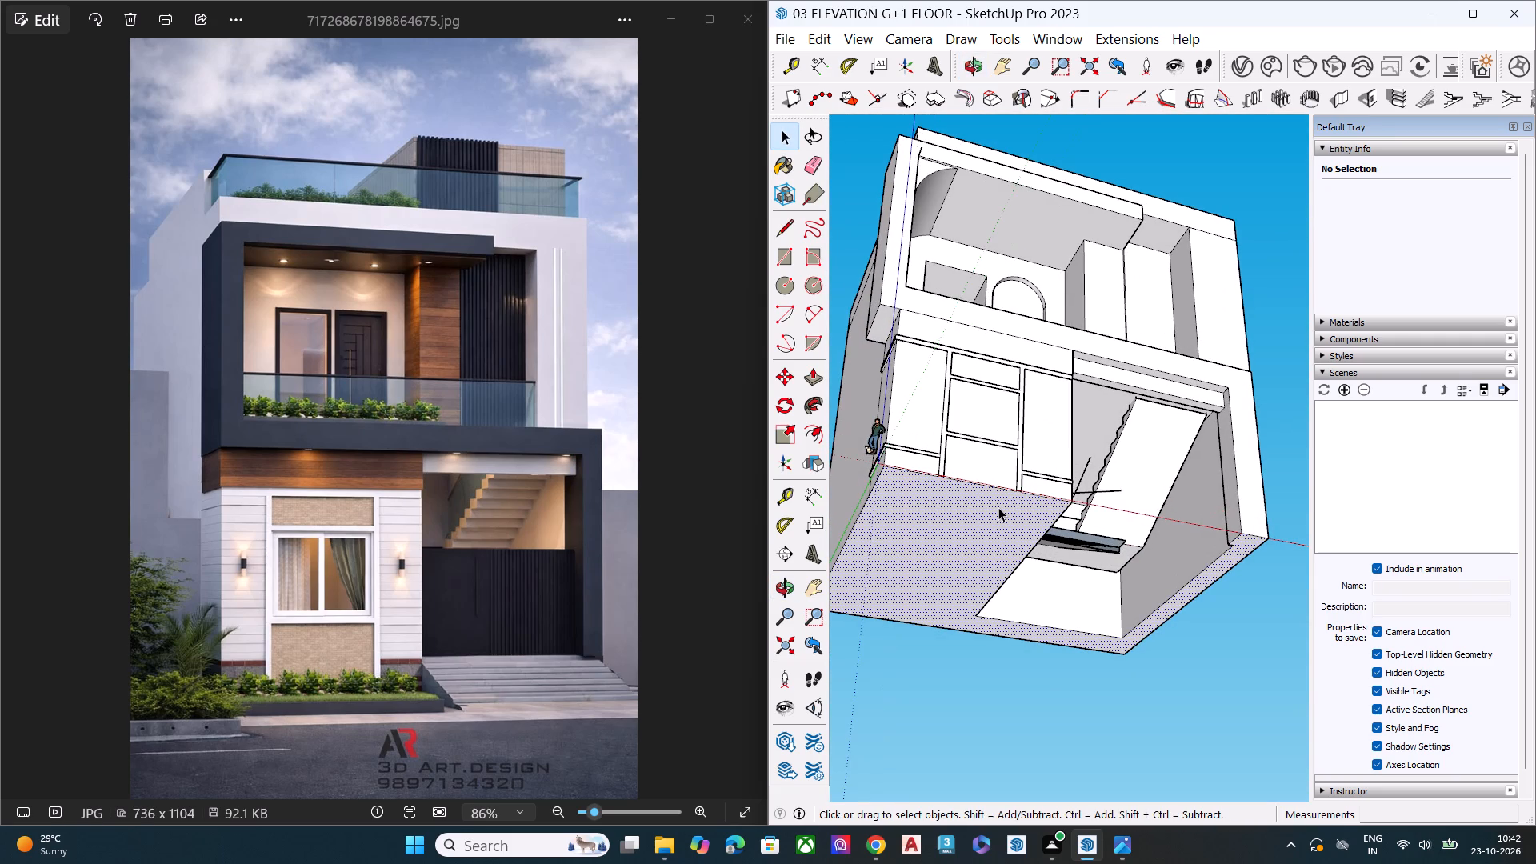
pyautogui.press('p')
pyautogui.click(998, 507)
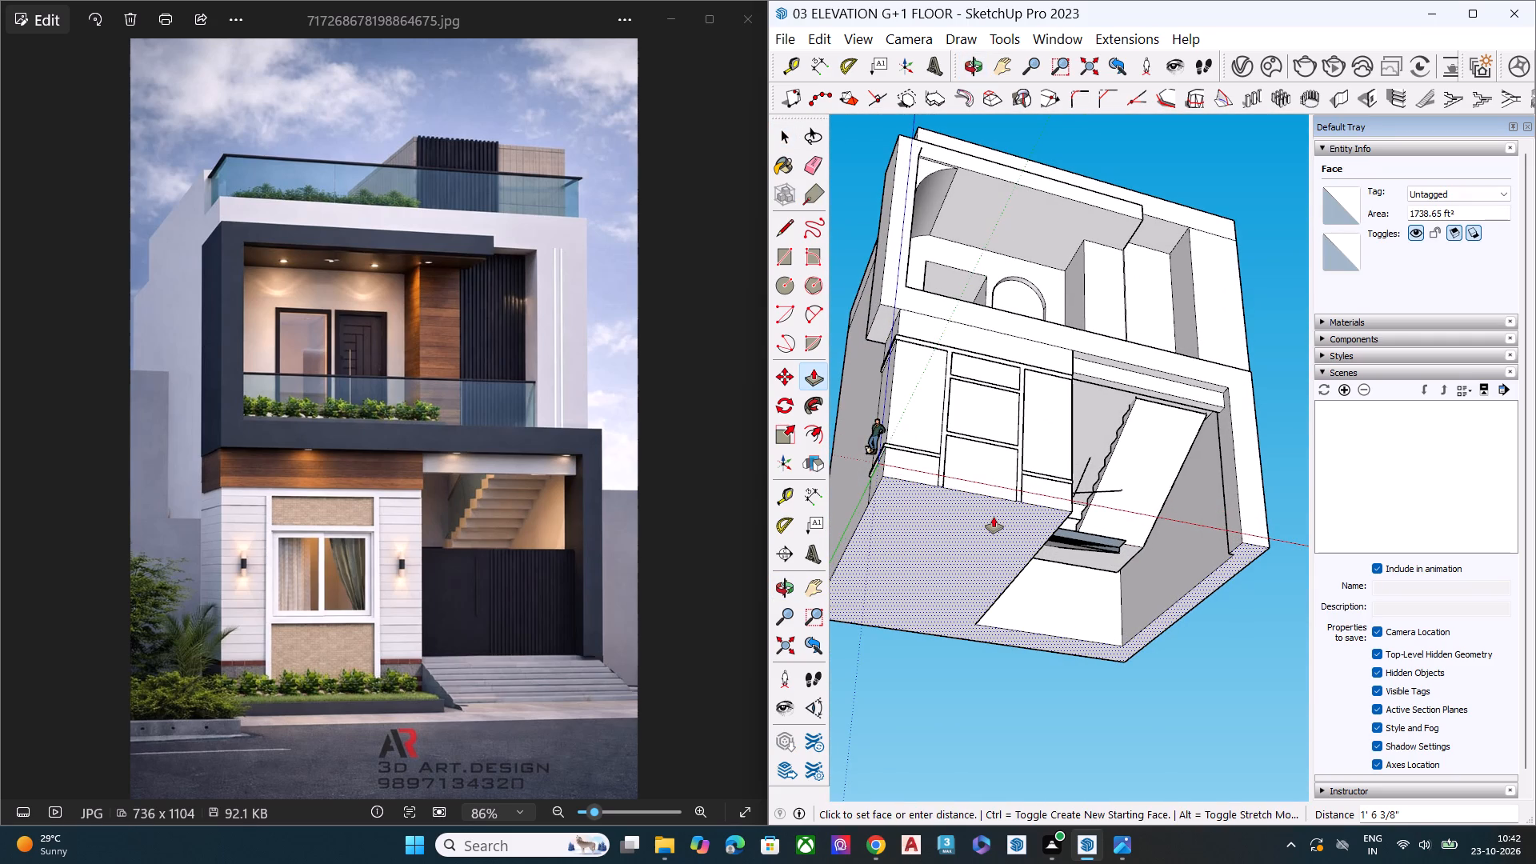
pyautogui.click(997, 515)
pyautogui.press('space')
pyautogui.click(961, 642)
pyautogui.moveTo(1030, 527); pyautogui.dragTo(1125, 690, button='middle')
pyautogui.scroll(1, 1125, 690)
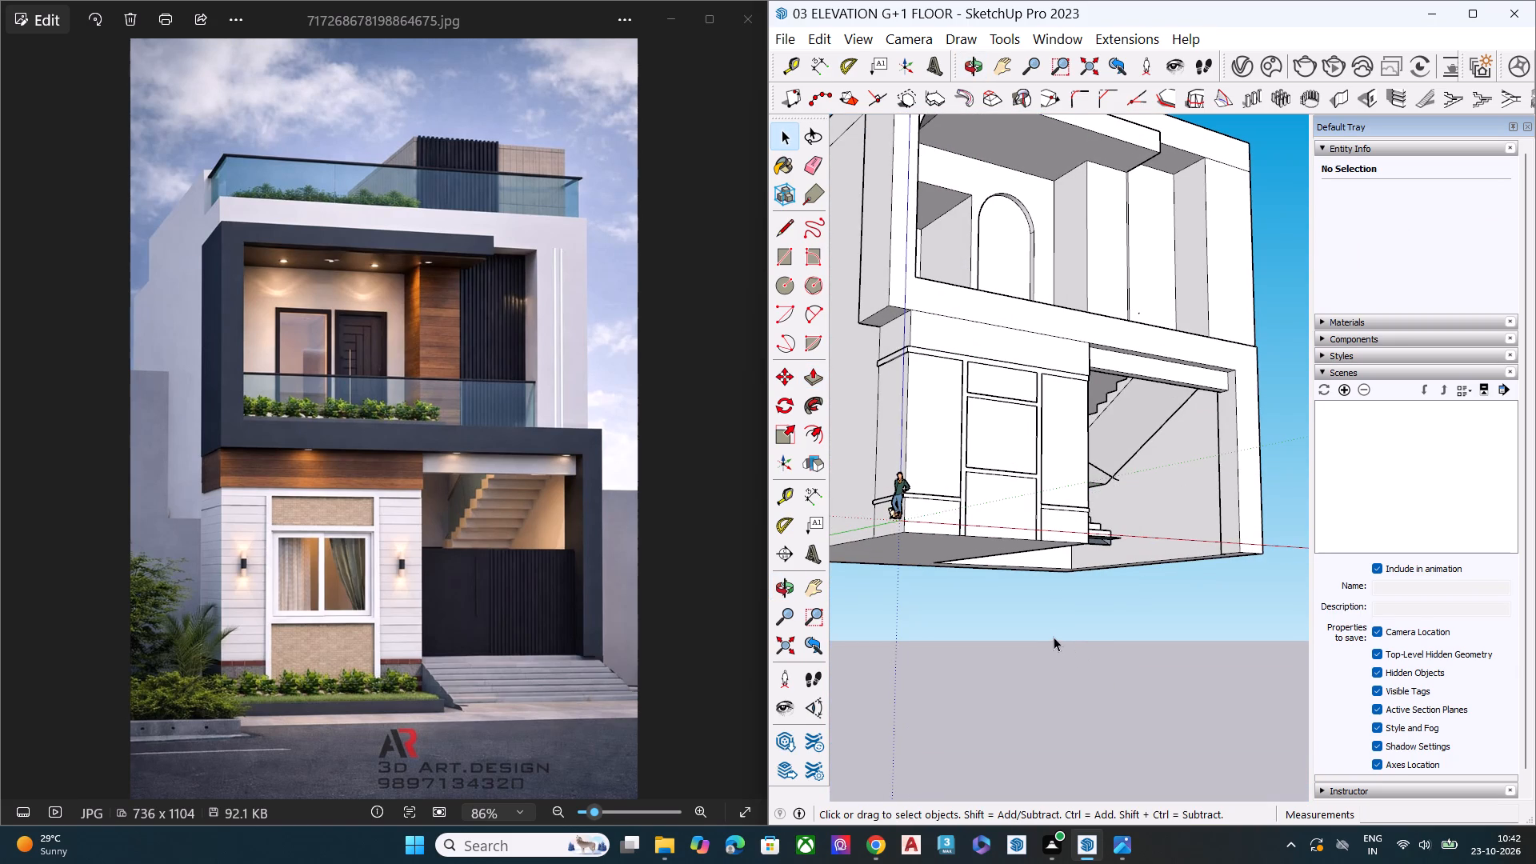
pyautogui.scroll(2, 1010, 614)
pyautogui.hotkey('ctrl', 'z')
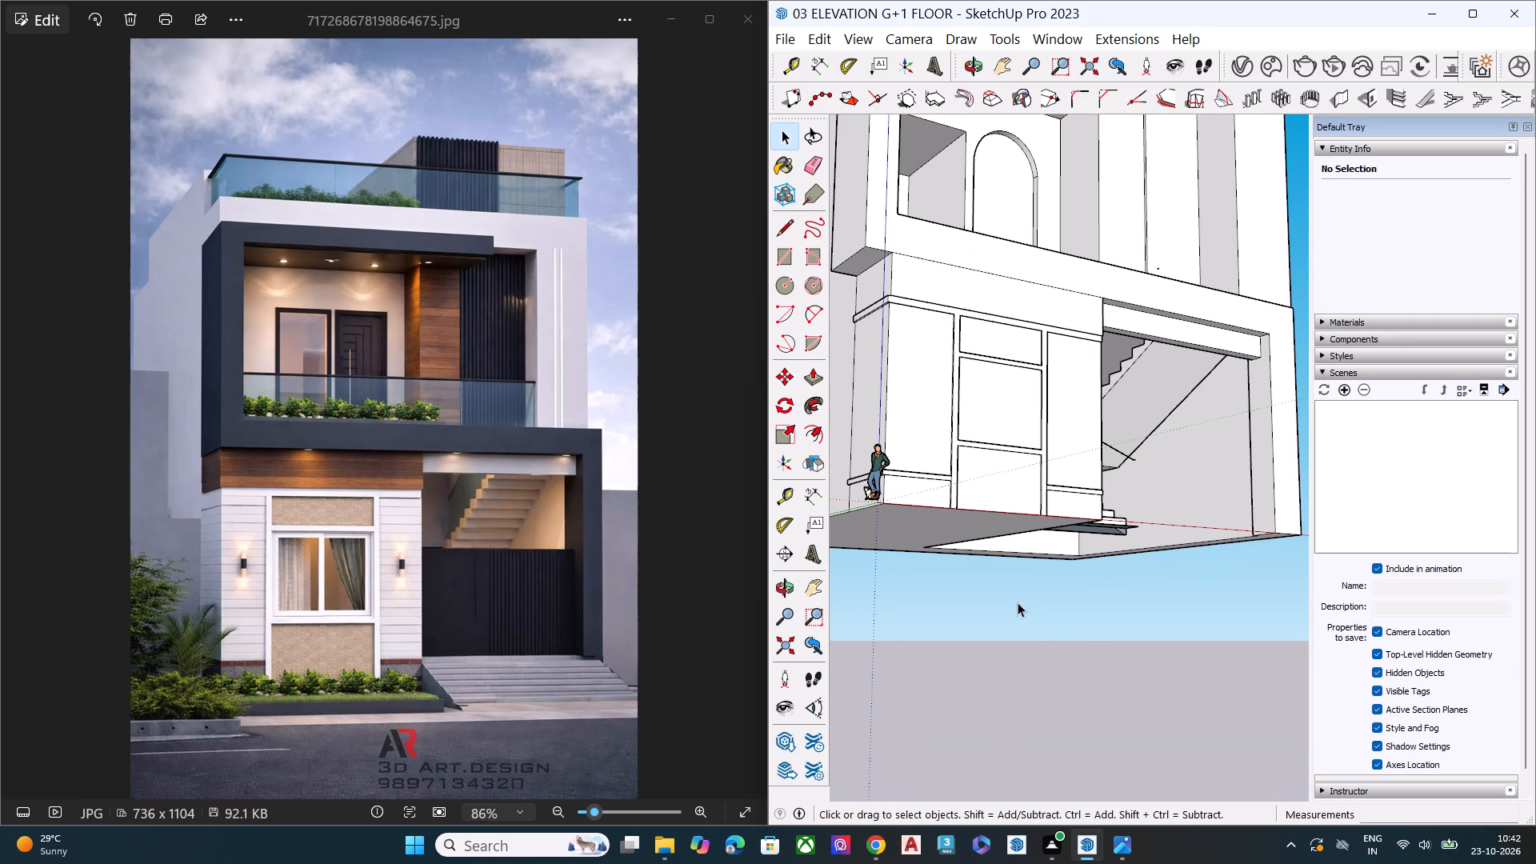
# Extend the underside face of the house downward by about 9" to form a base.
pyautogui.press('space')
pyautogui.moveTo(1031, 531); pyautogui.dragTo(1044, 446, button='middle')
pyautogui.scroll(-1, 1022, 525)
pyautogui.scroll(1, 1044, 446)
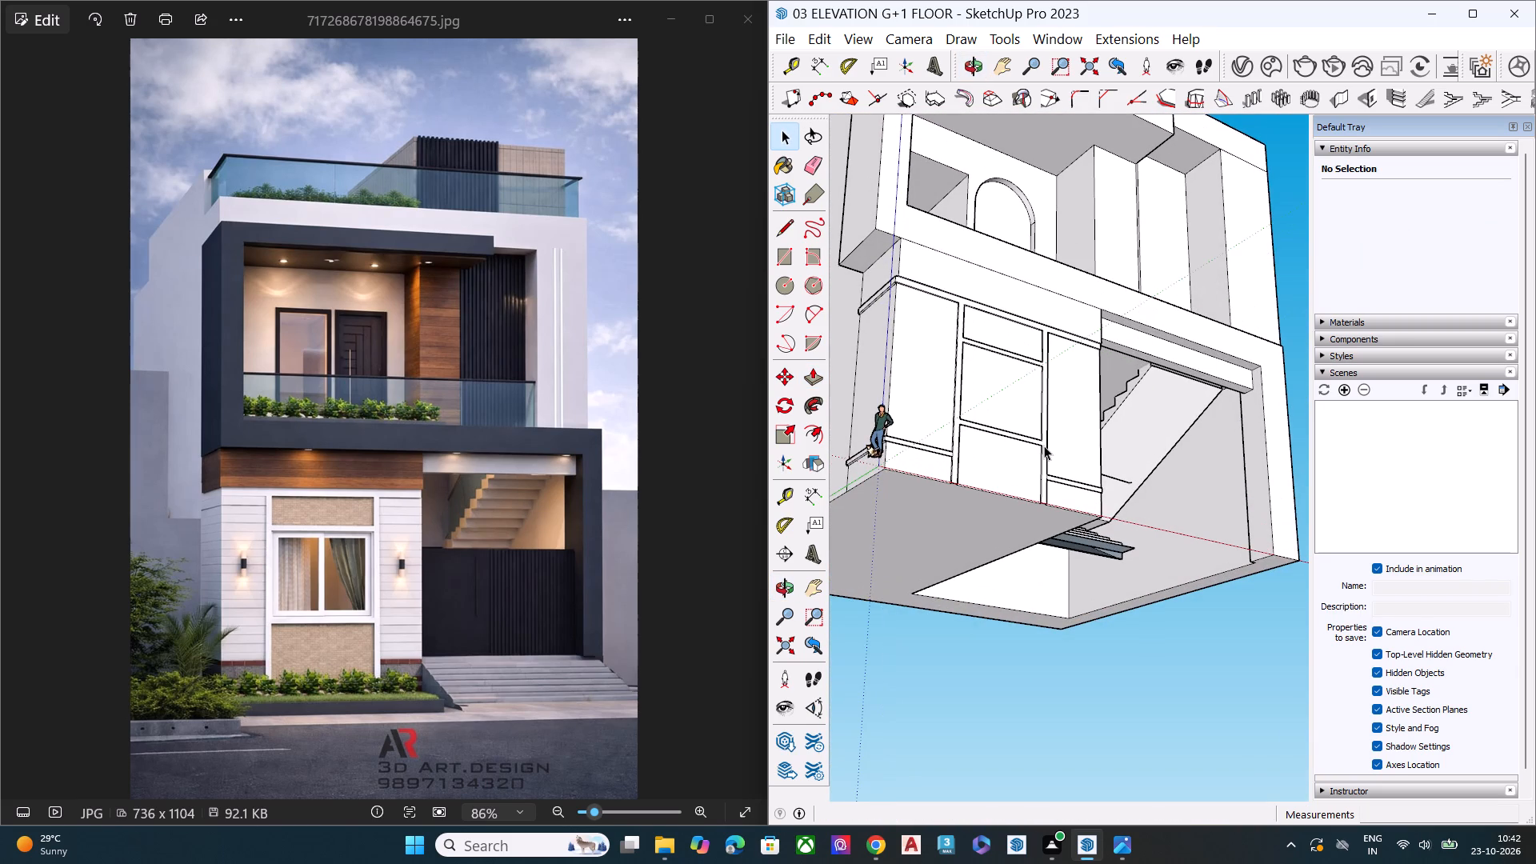
pyautogui.click(994, 525)
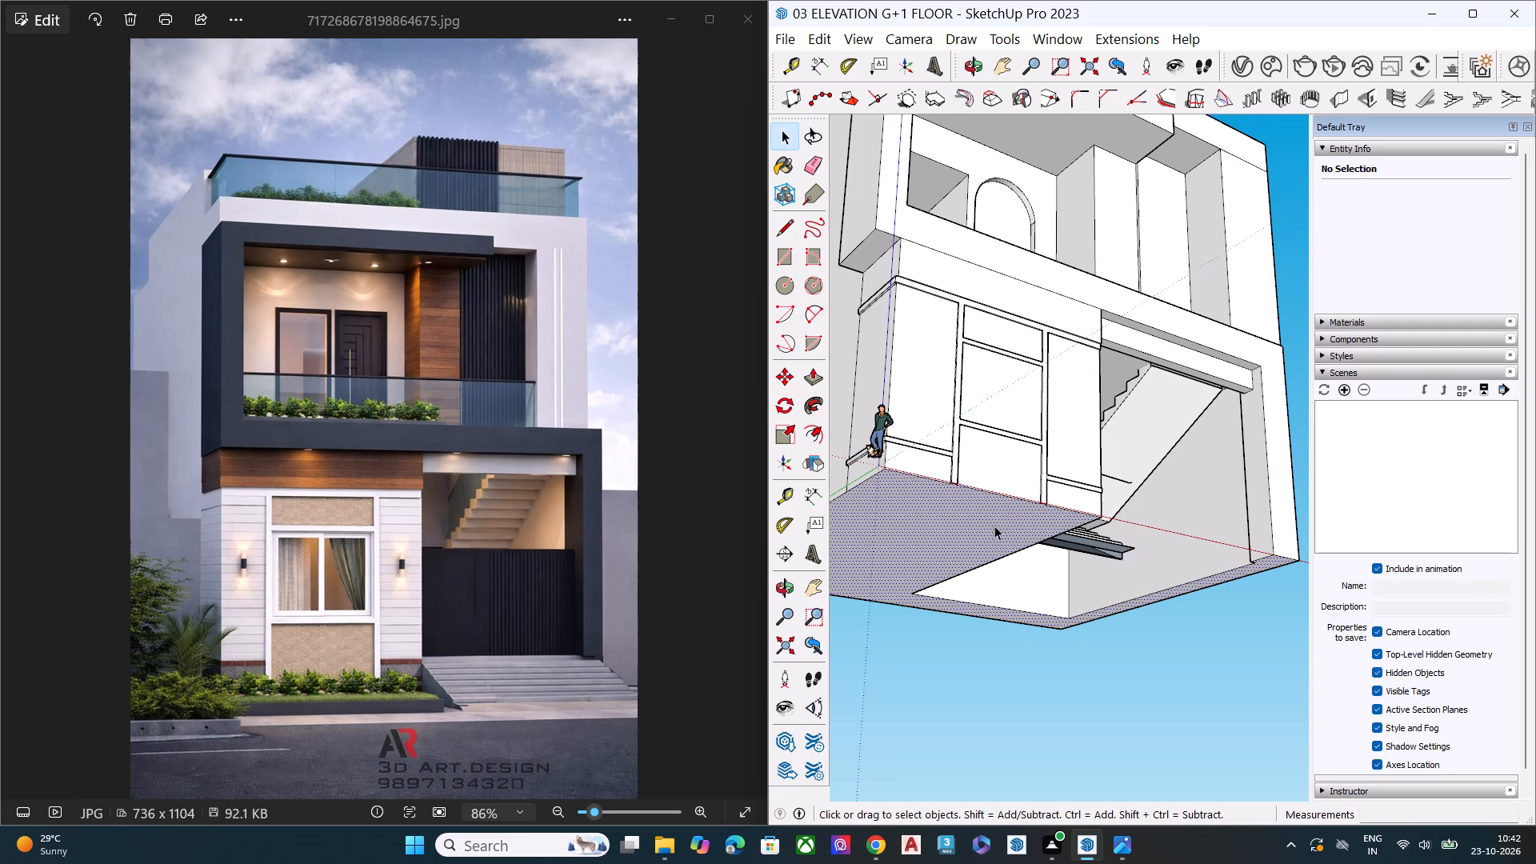
pyautogui.press('p')
pyautogui.click(994, 526)
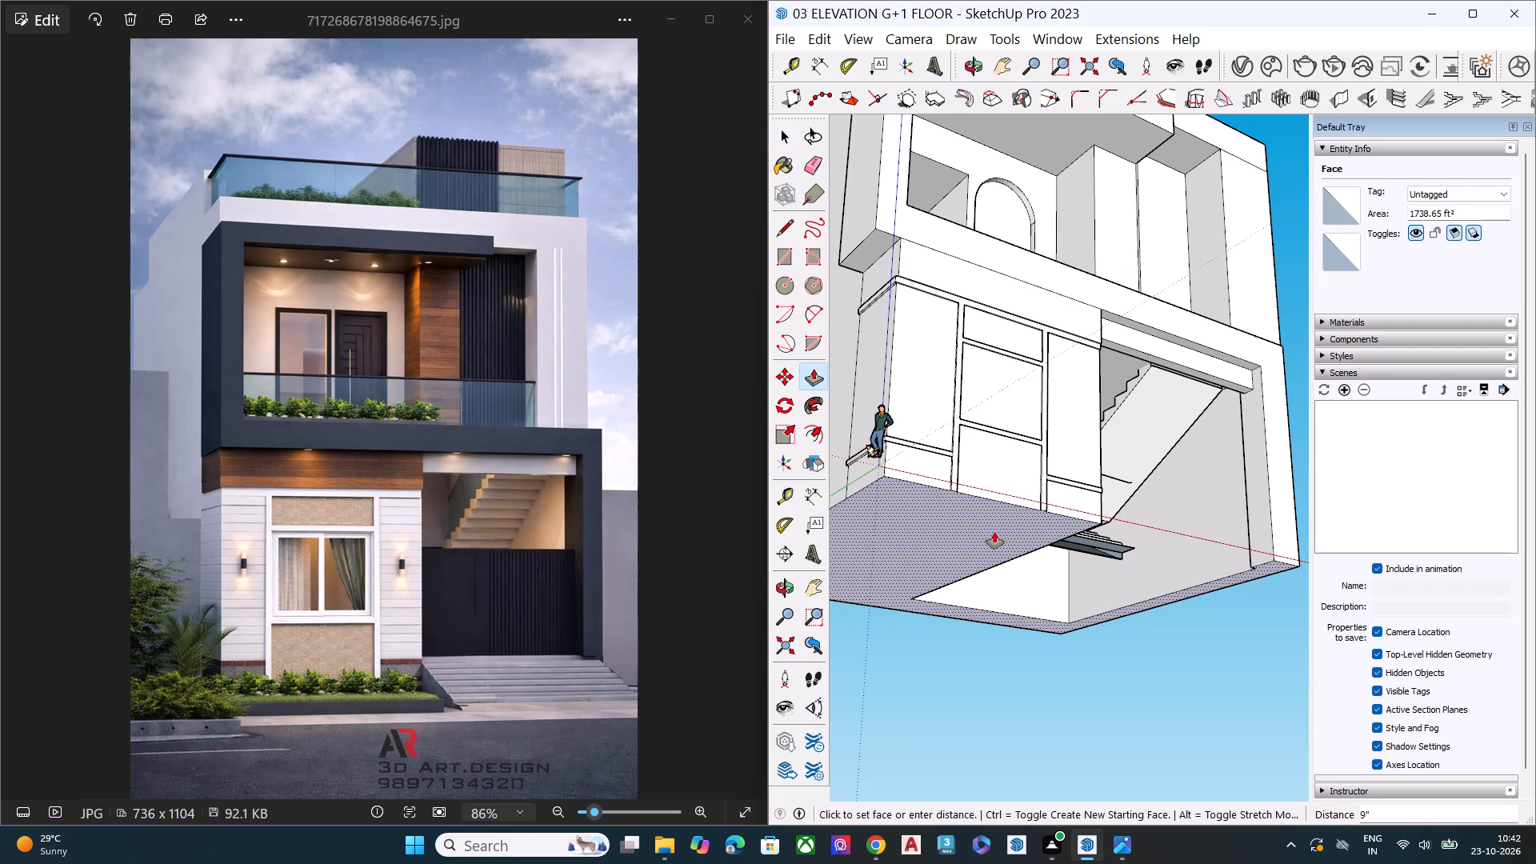
pyautogui.click(994, 532)
pyautogui.press('space')
pyautogui.click(1026, 641)
pyautogui.scroll(1, 1070, 598)
pyautogui.moveTo(1070, 598); pyautogui.dragTo(1023, 669, button='middle')
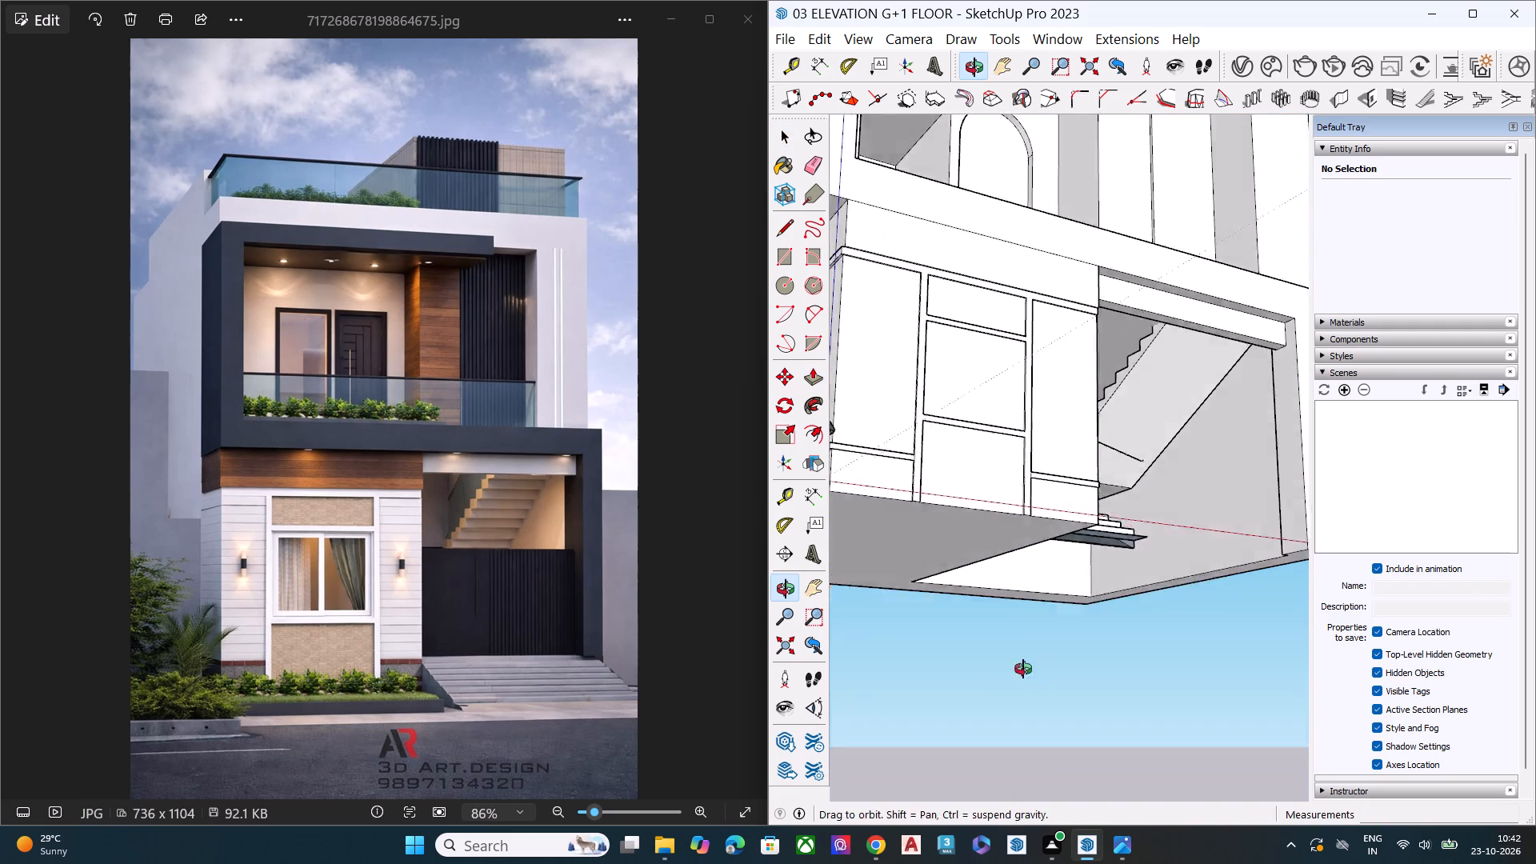
pyautogui.moveTo(1023, 669); pyautogui.dragTo(1006, 690, button='middle')
pyautogui.scroll(1, 998, 697)
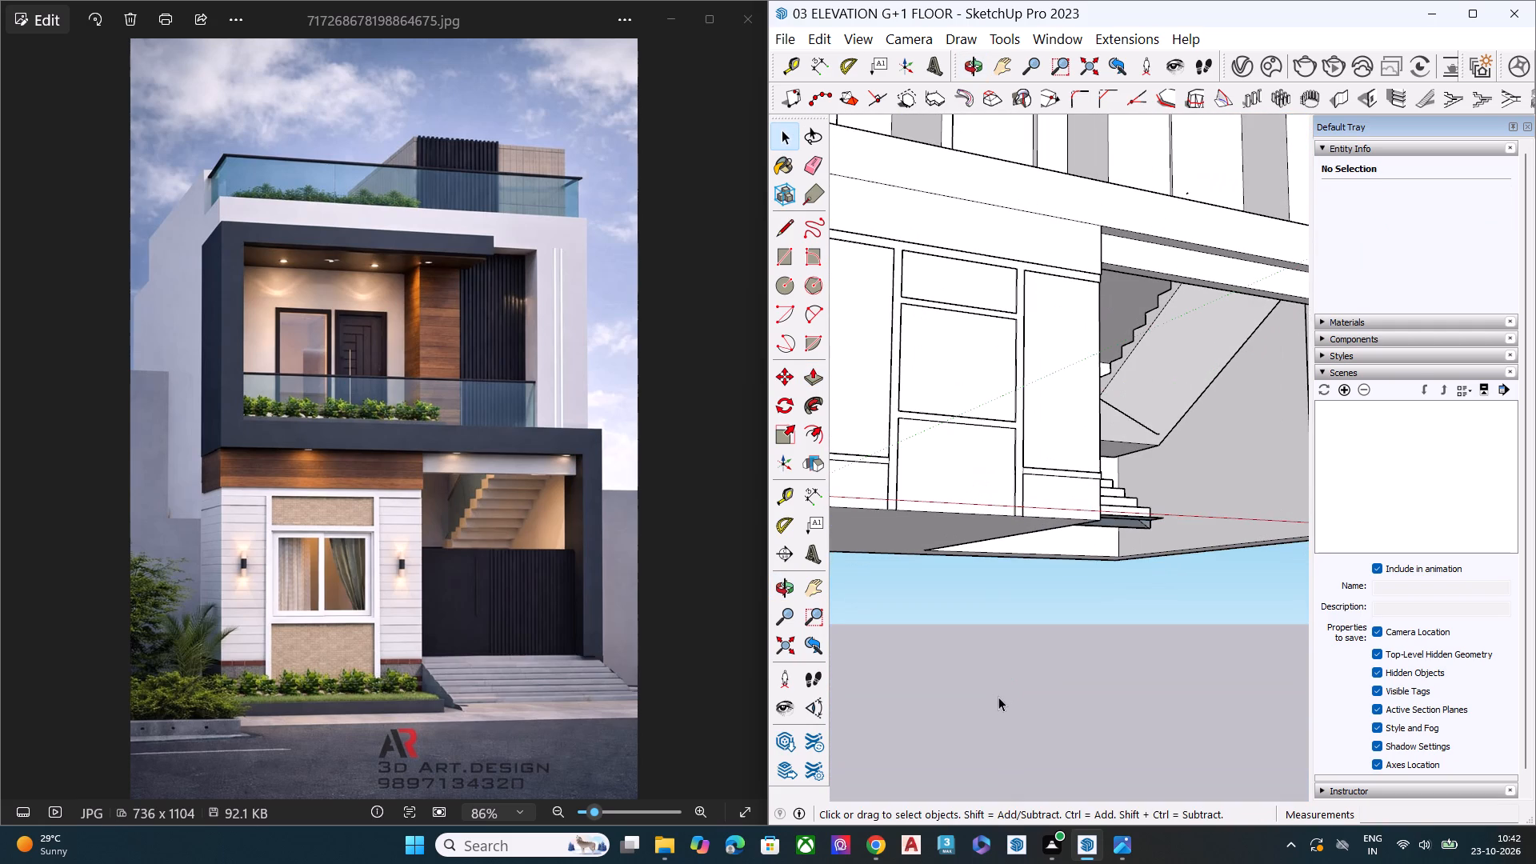
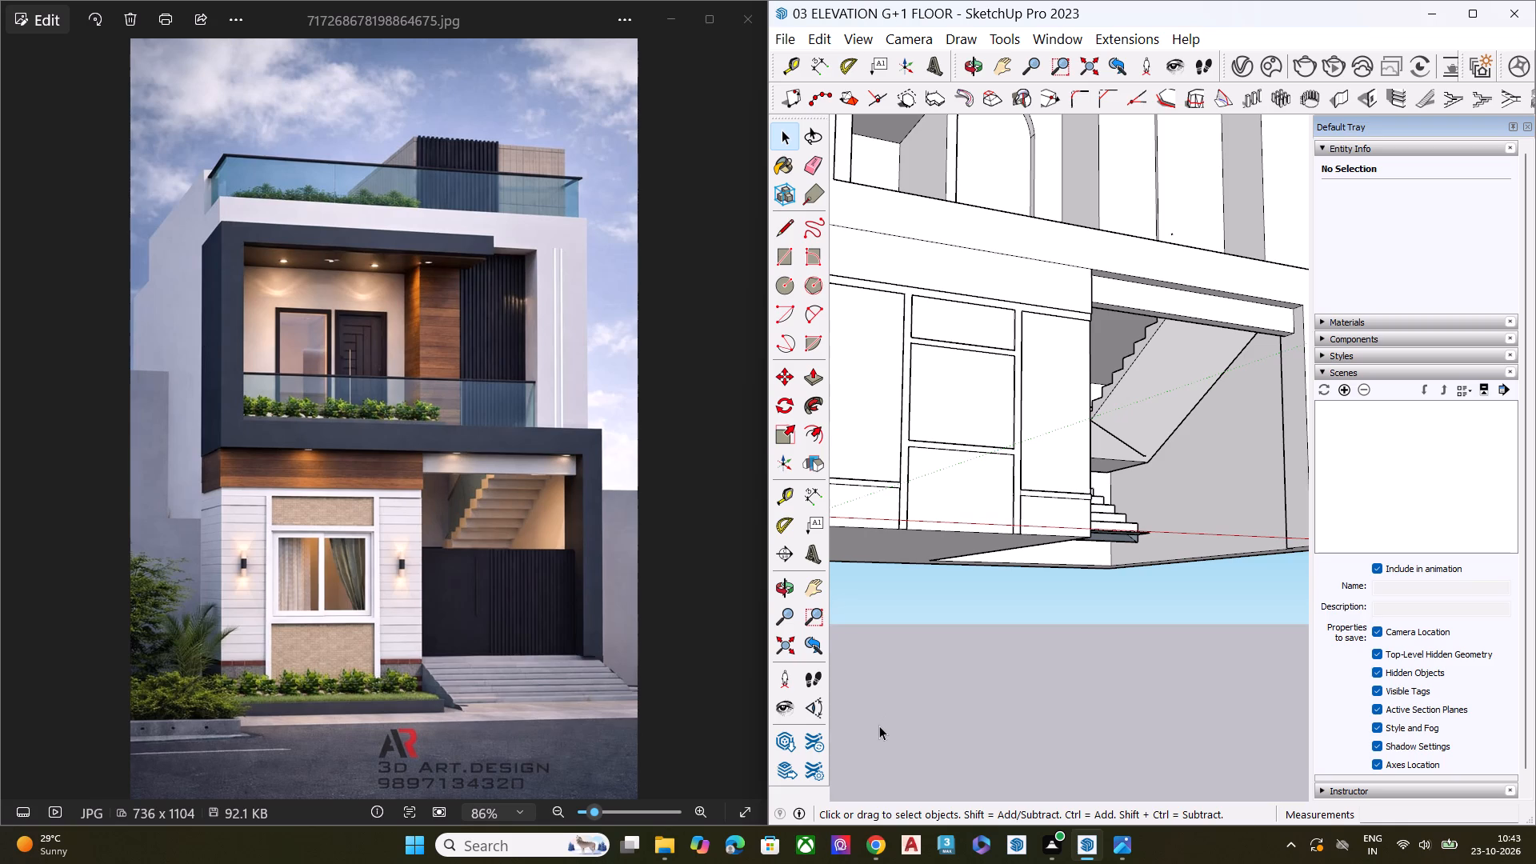
# Examine the house front, ground-floor panels and staircase opening from several angles against the reference photo.
pyautogui.scroll(-5, 934, 639)
pyautogui.moveTo(1084, 665); pyautogui.dragTo(1104, 759, button='middle')
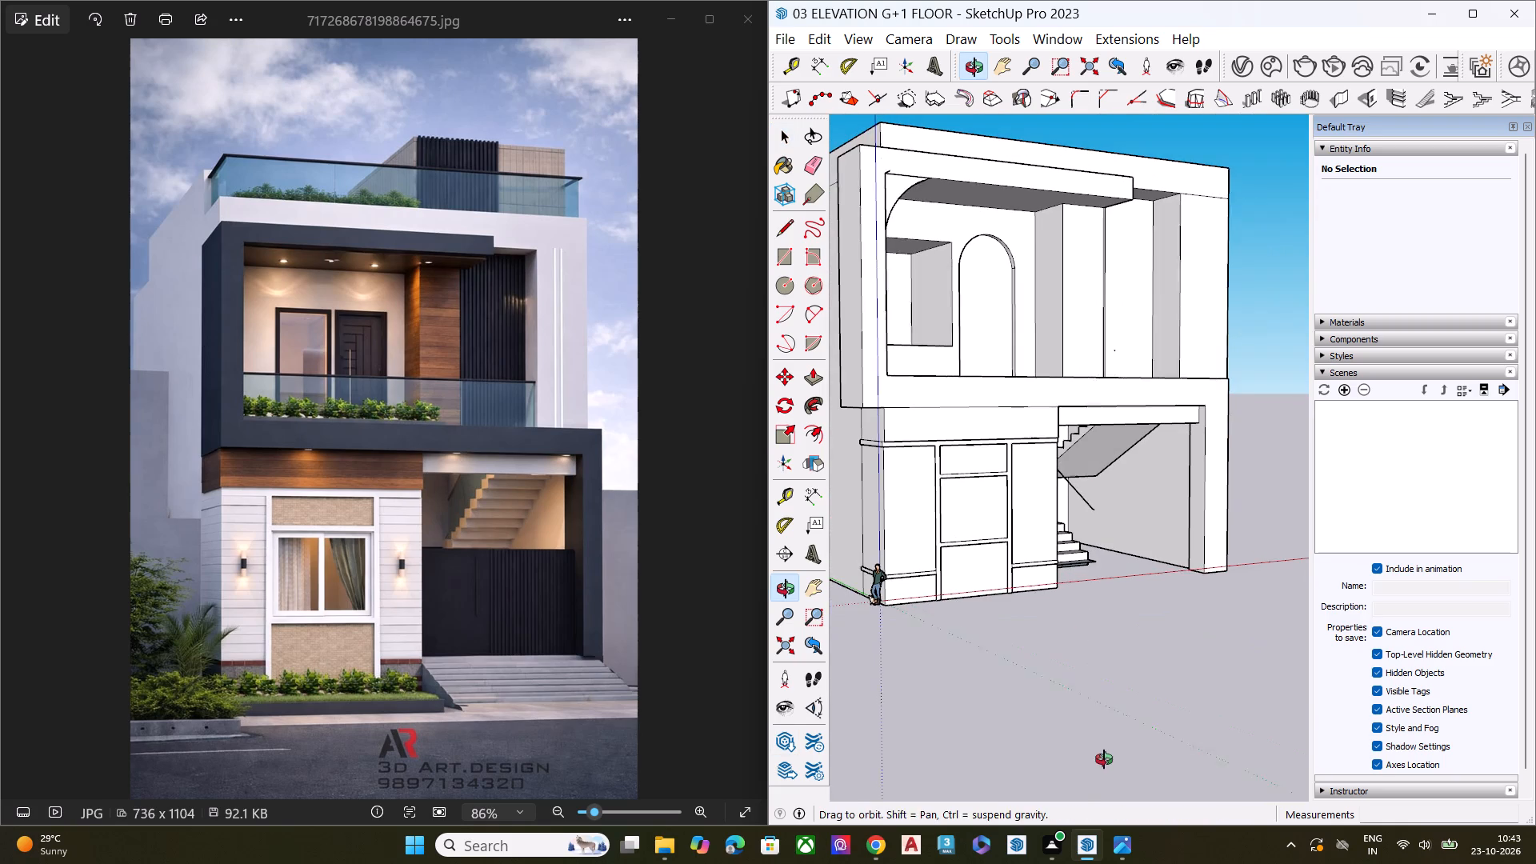
pyautogui.moveTo(1104, 759); pyautogui.dragTo(1104, 760, button='middle')
pyautogui.press('space')
pyautogui.click(1062, 690)
pyautogui.press('space')
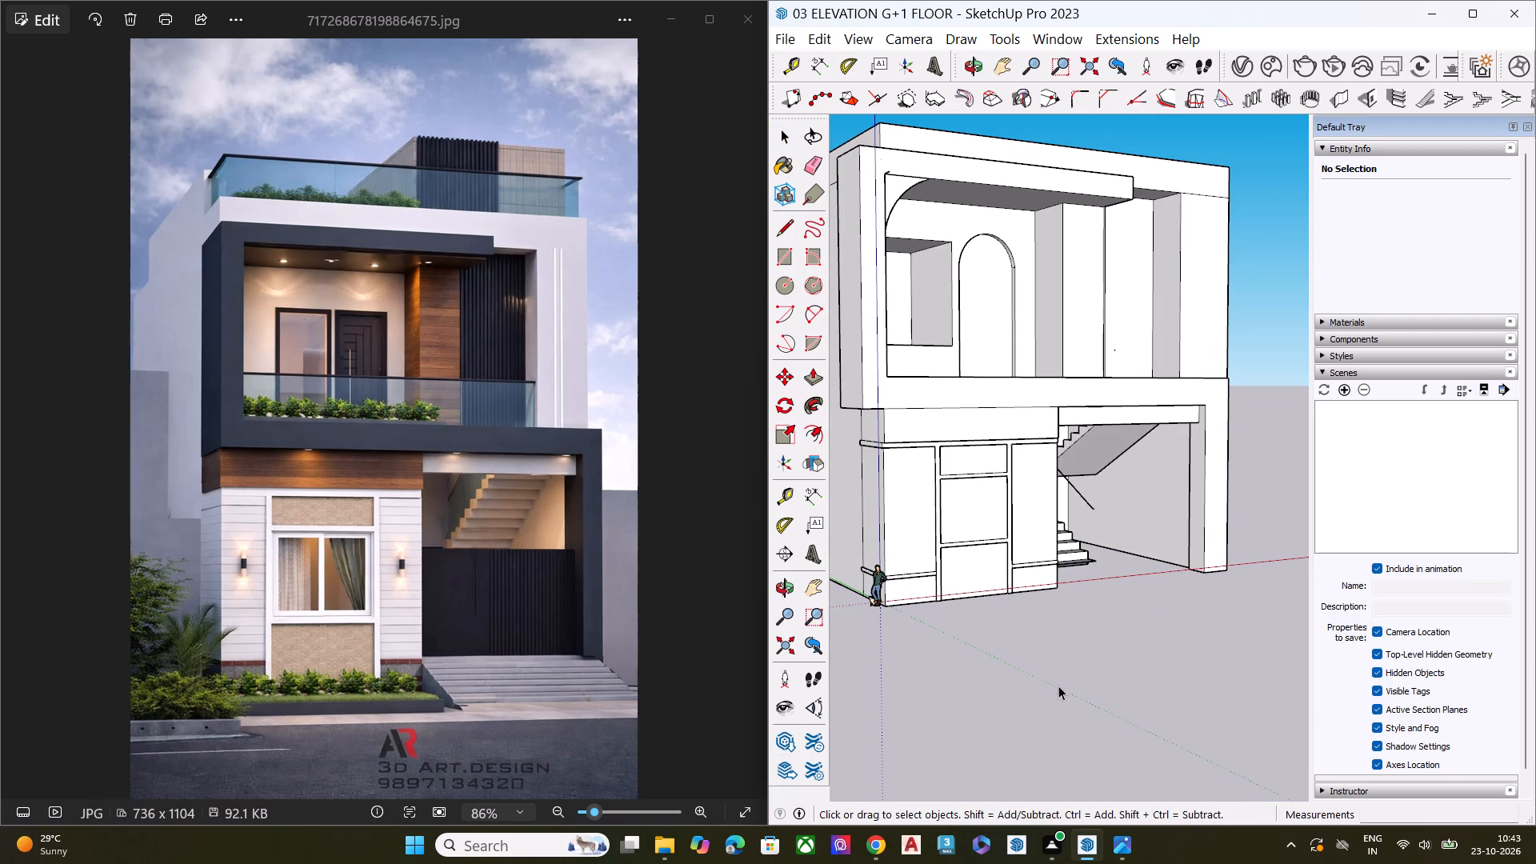
pyautogui.click(1053, 680)
pyautogui.press('space')
pyautogui.click(1053, 680)
pyautogui.press('space')
pyautogui.doubleClick(1053, 680)
pyautogui.press('space')
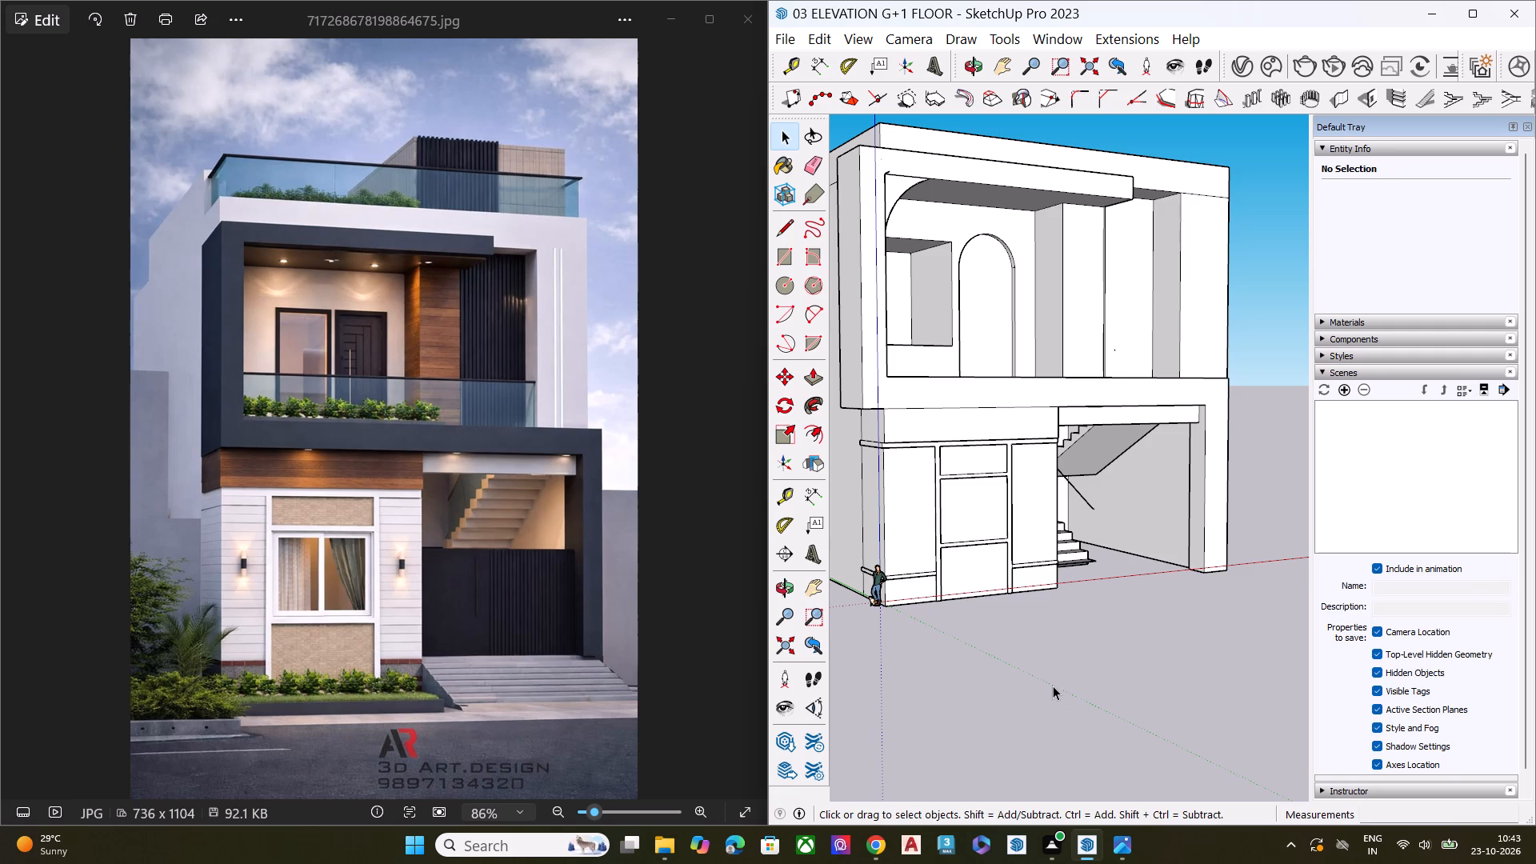
pyautogui.press('space')
pyautogui.scroll(2, 878, 485)
pyautogui.scroll(-2, 878, 485)
pyautogui.scroll(8, 878, 485)
pyautogui.scroll(-4, 1041, 684)
pyautogui.scroll(1, 1044, 698)
pyautogui.scroll(-1, 1044, 698)
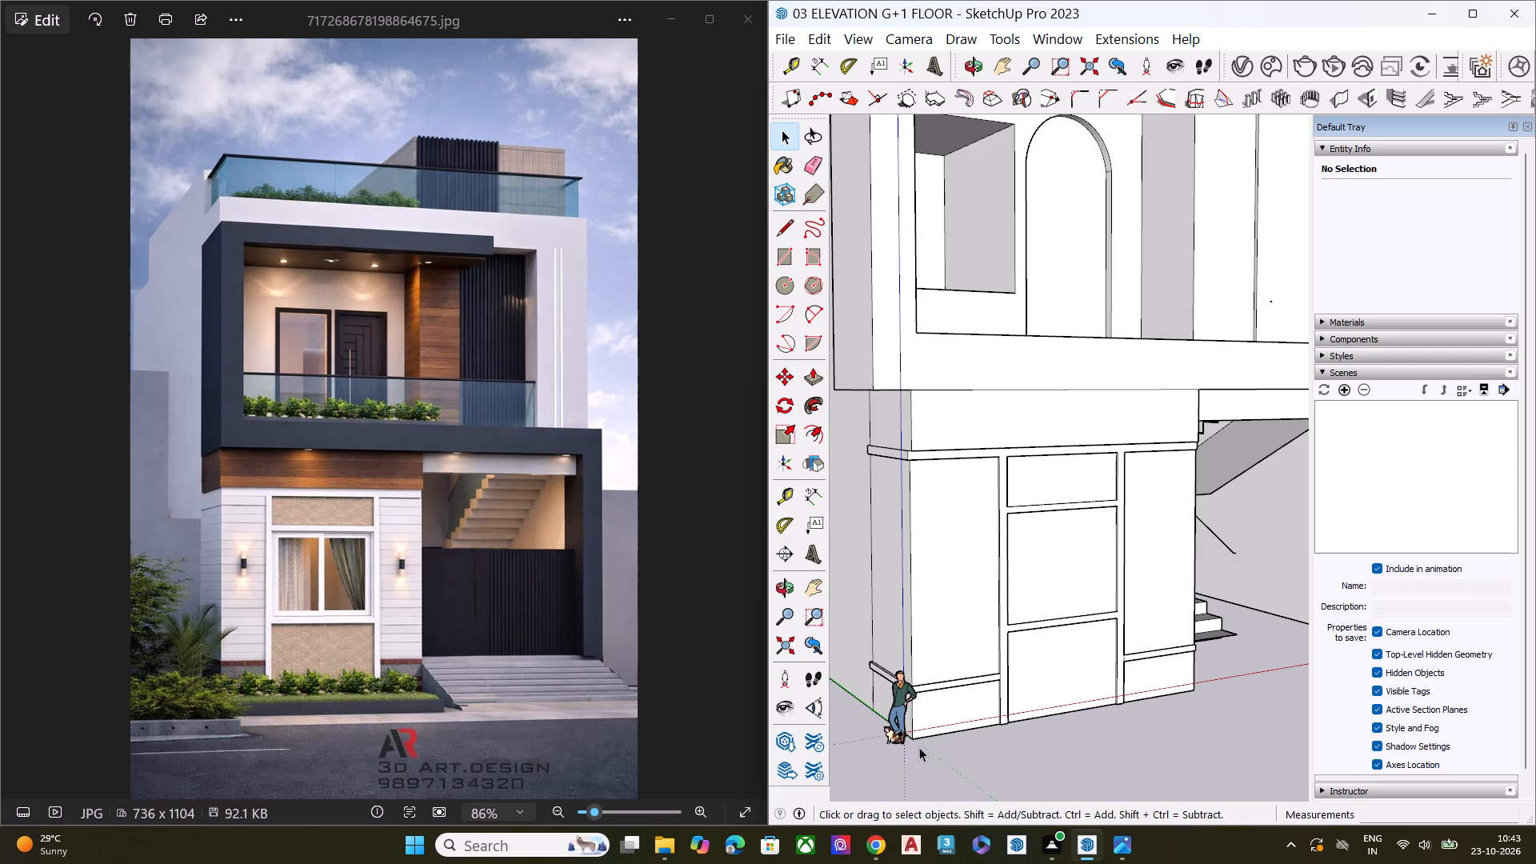
pyautogui.scroll(-4, 942, 569)
pyautogui.scroll(1, 942, 583)
pyautogui.scroll(-3, 942, 589)
pyautogui.moveTo(1094, 650); pyautogui.dragTo(1080, 620, button='middle')
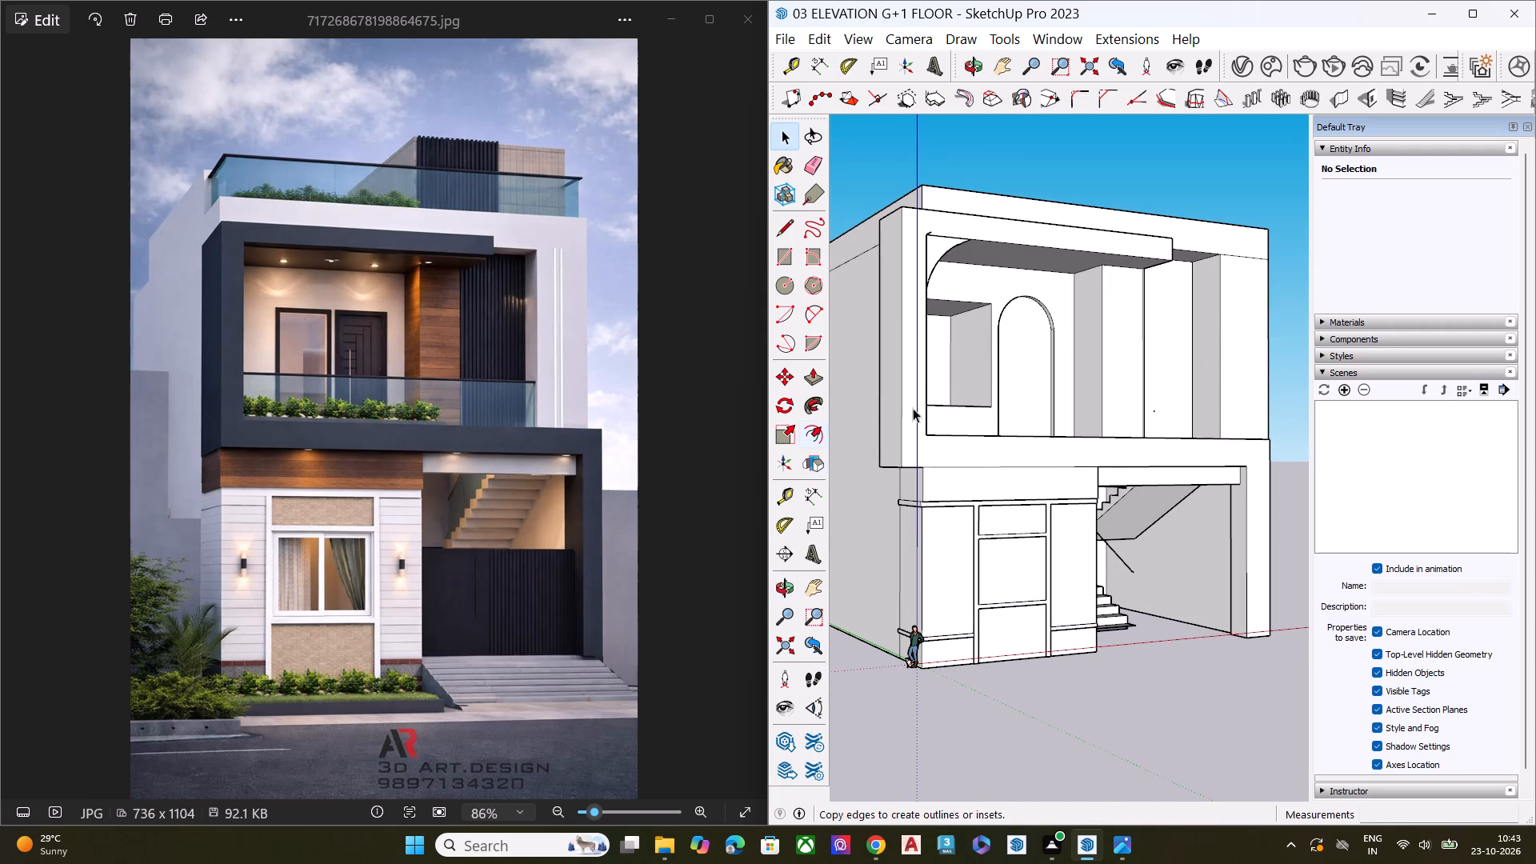
pyautogui.scroll(-6, 1134, 547)
pyautogui.moveTo(1206, 677); pyautogui.dragTo(922, 605, button='middle')
pyautogui.press('space')
pyautogui.scroll(7, 1132, 507)
pyautogui.scroll(1, 1216, 546)
# Push the arched door face on the balcony's back wall deeper into the wall by 1' 10 7/8".
pyautogui.moveTo(1210, 550); pyautogui.dragTo(1178, 650, button='middle')
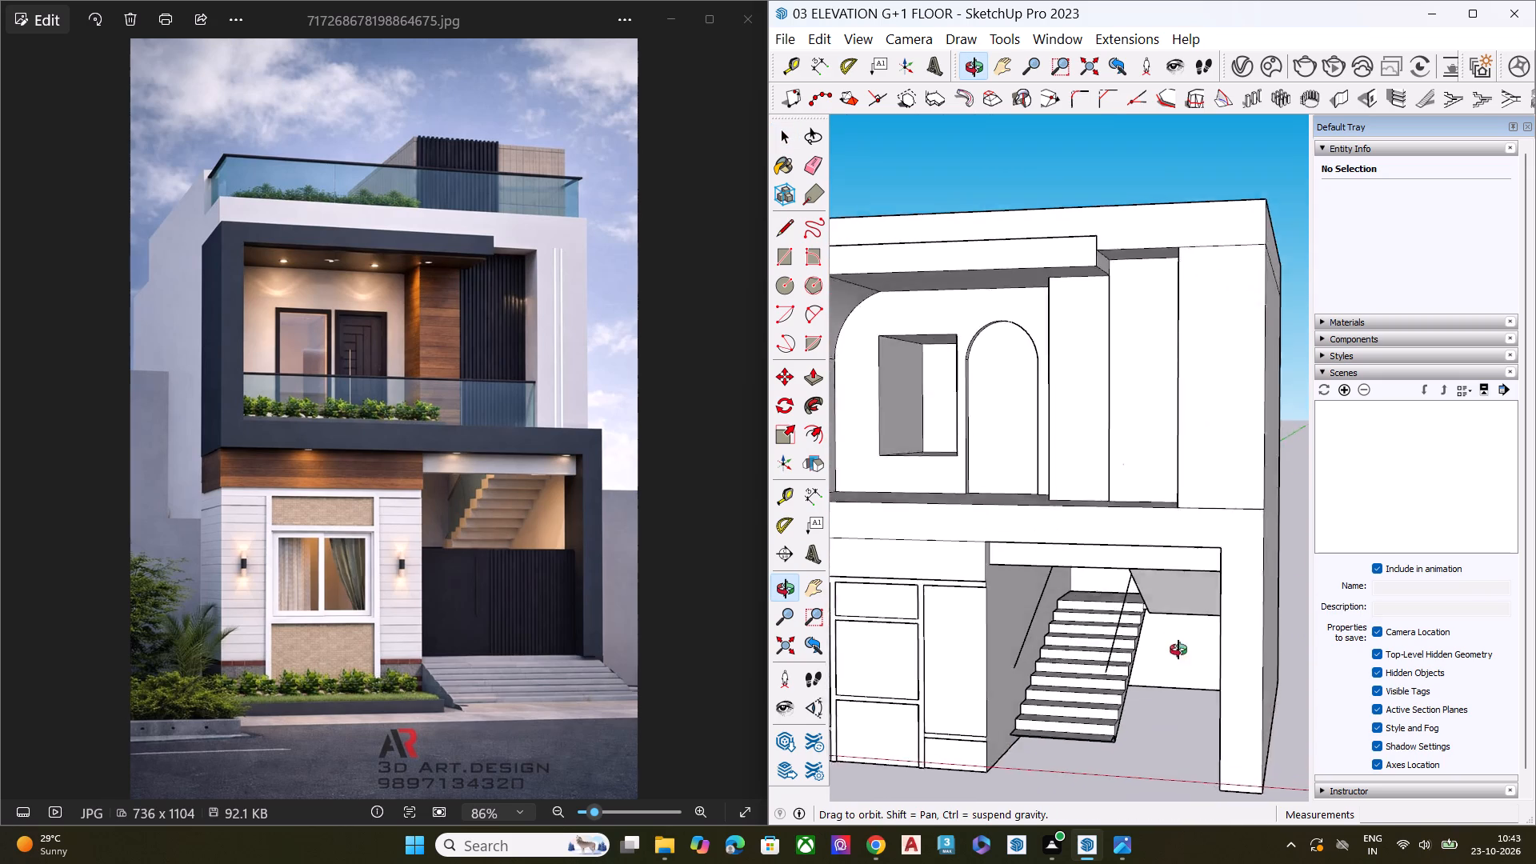
pyautogui.moveTo(1178, 650); pyautogui.dragTo(1379, 550, button='middle')
pyautogui.scroll(9, 1044, 458)
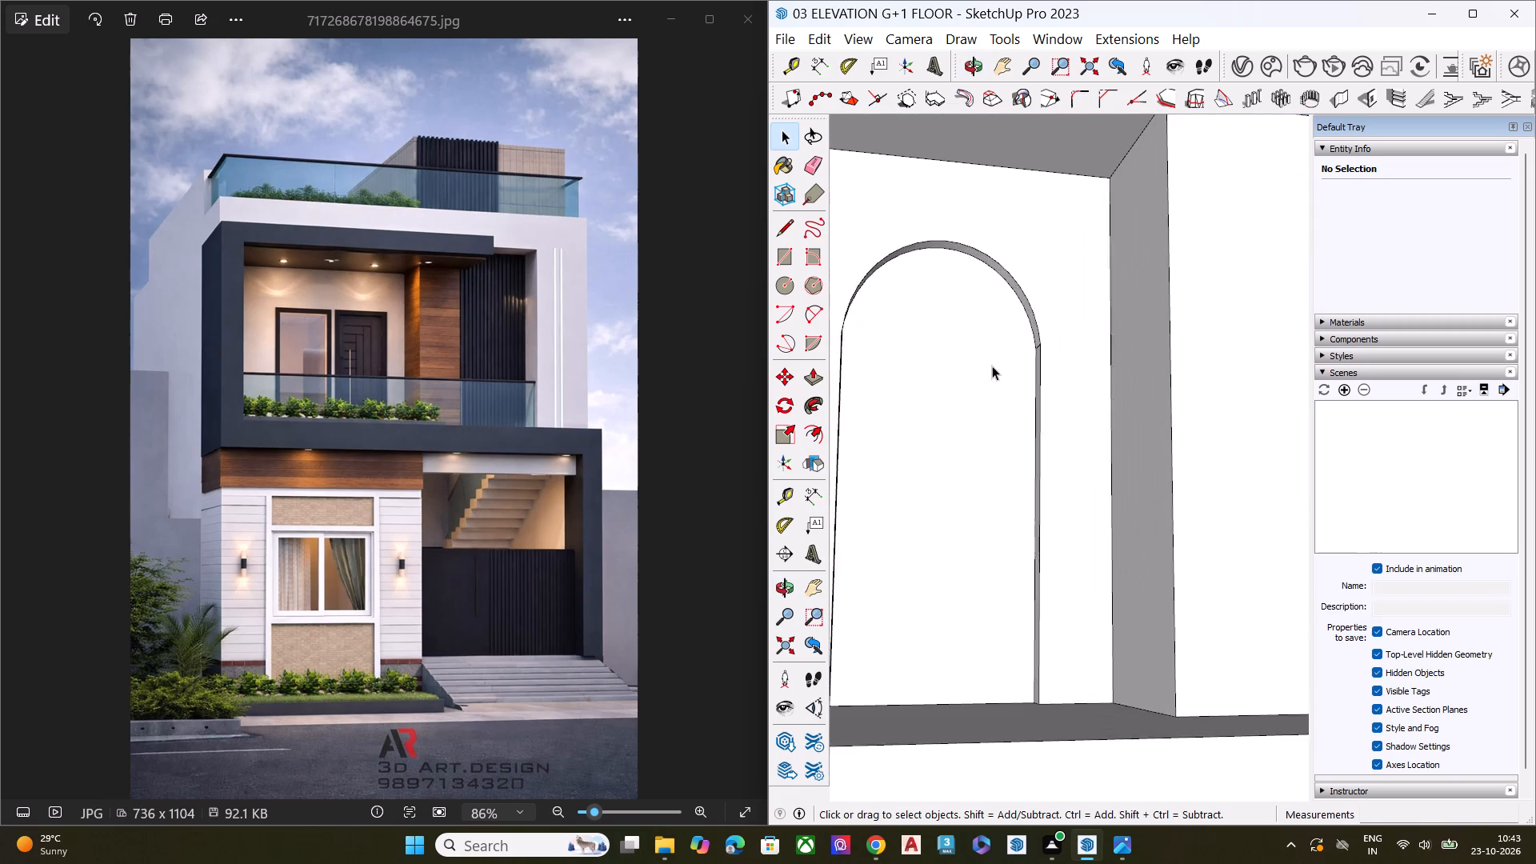
pyautogui.scroll(1, 993, 366)
pyautogui.moveTo(999, 358); pyautogui.dragTo(1107, 294, button='middle')
pyautogui.scroll(5, 1028, 352)
pyautogui.scroll(-5, 983, 397)
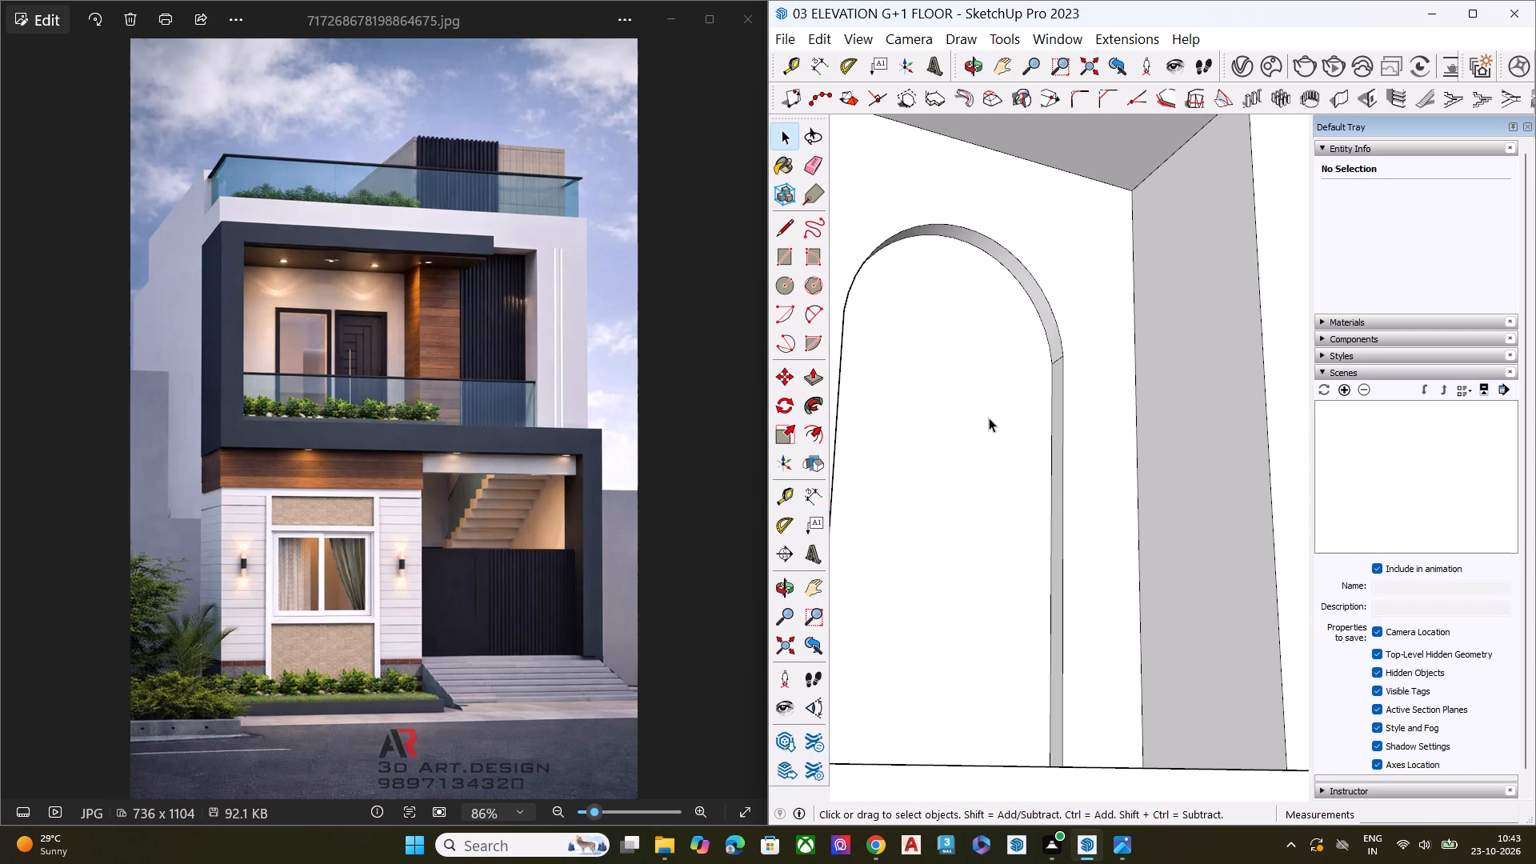
pyautogui.click(989, 418)
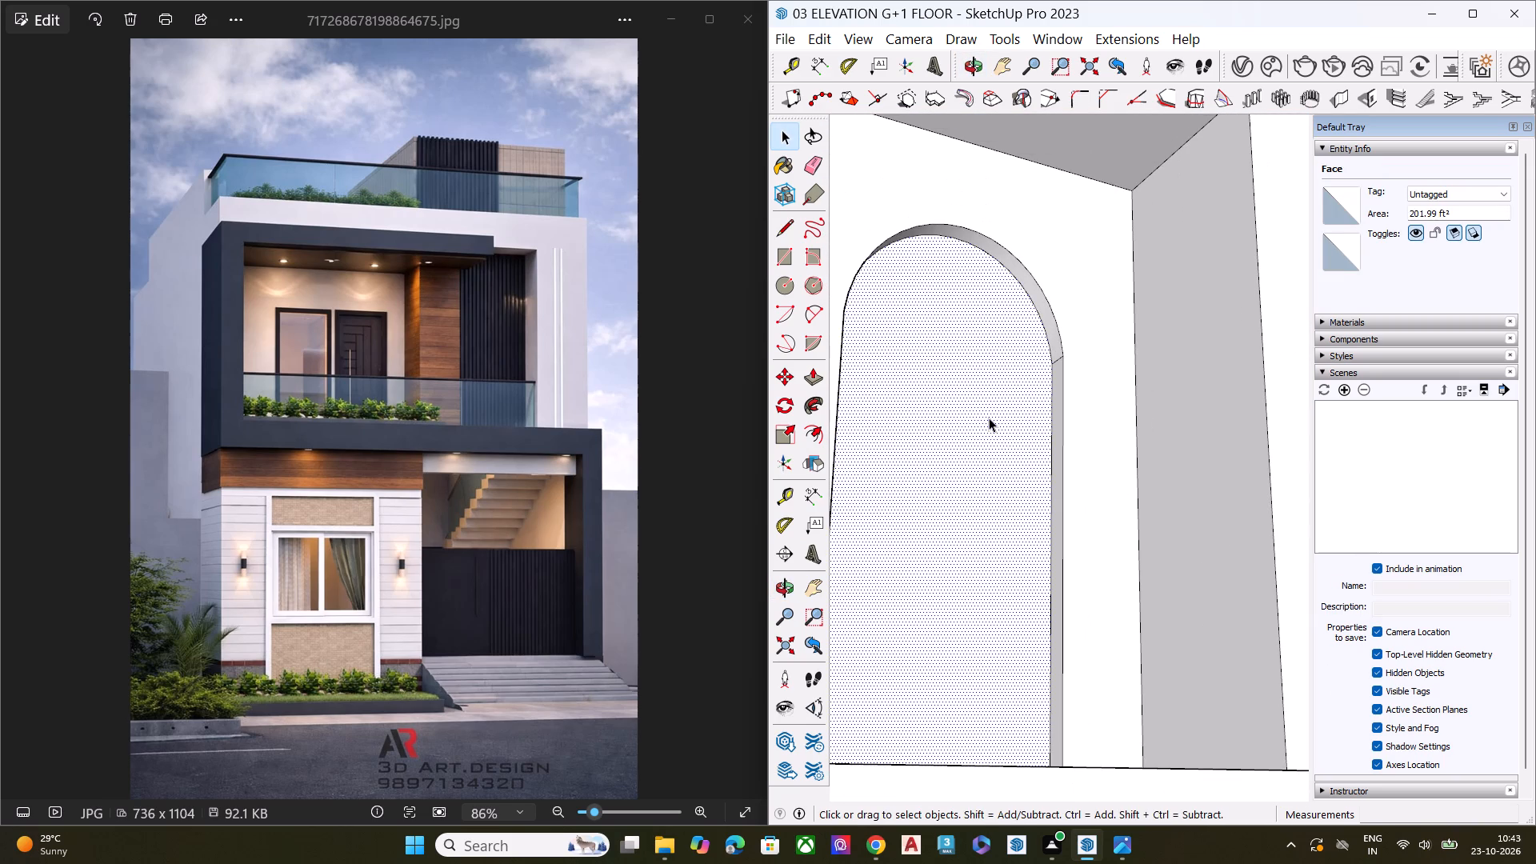
pyautogui.press('p')
pyautogui.click(994, 390)
pyautogui.click(975, 403)
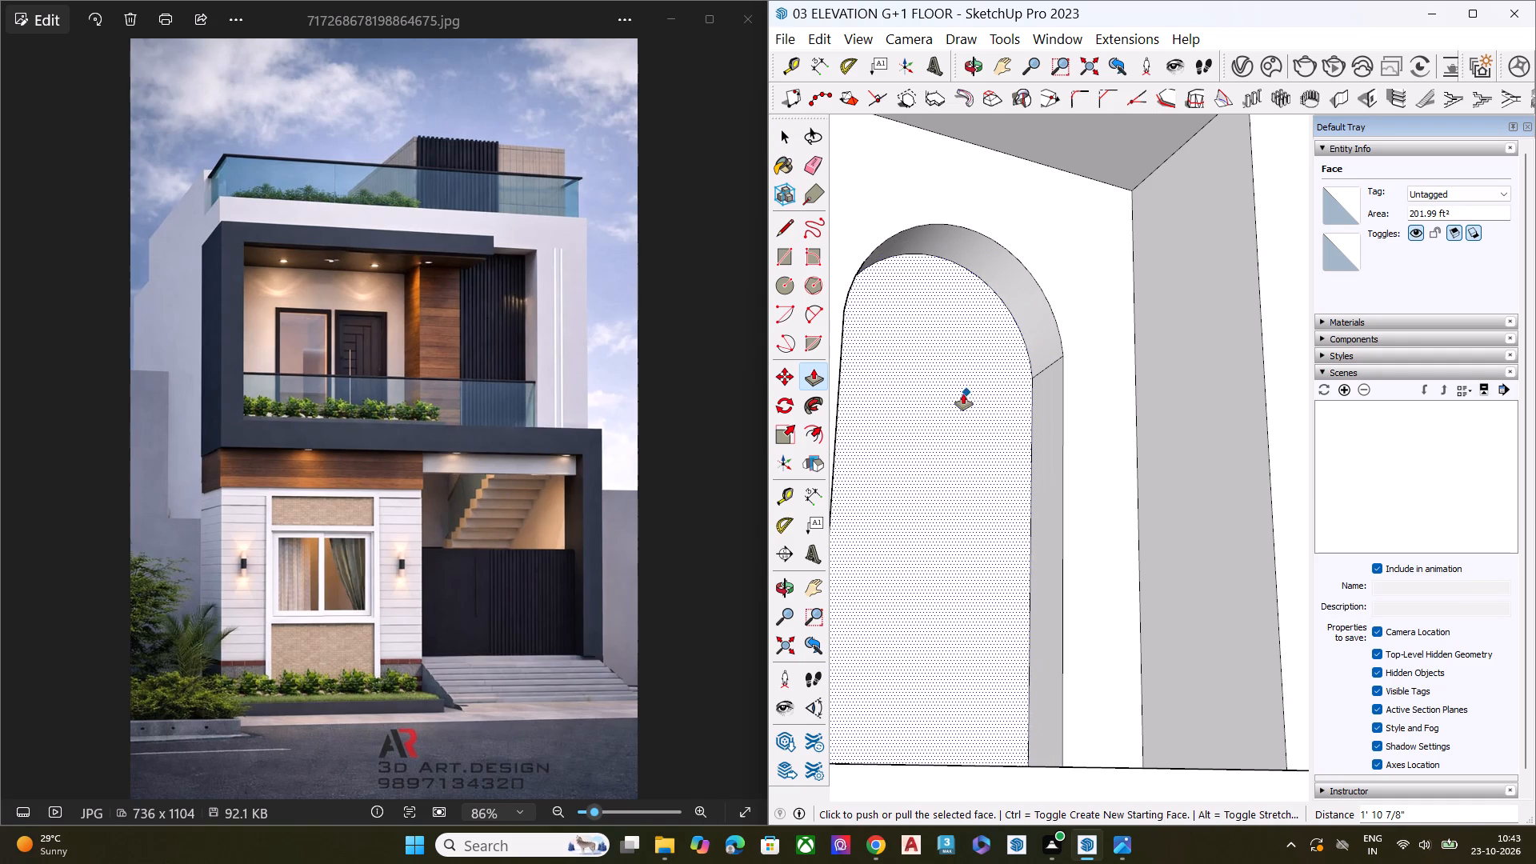
pyautogui.press('space')
# Examine the arched door recess in relation to the whole front elevation.
pyautogui.scroll(-9, 970, 394)
pyautogui.scroll(2, 1000, 400)
pyautogui.scroll(-3, 995, 407)
pyautogui.scroll(1, 988, 418)
pyautogui.scroll(-2, 988, 418)
pyautogui.scroll(2, 985, 422)
pyautogui.scroll(-2, 982, 426)
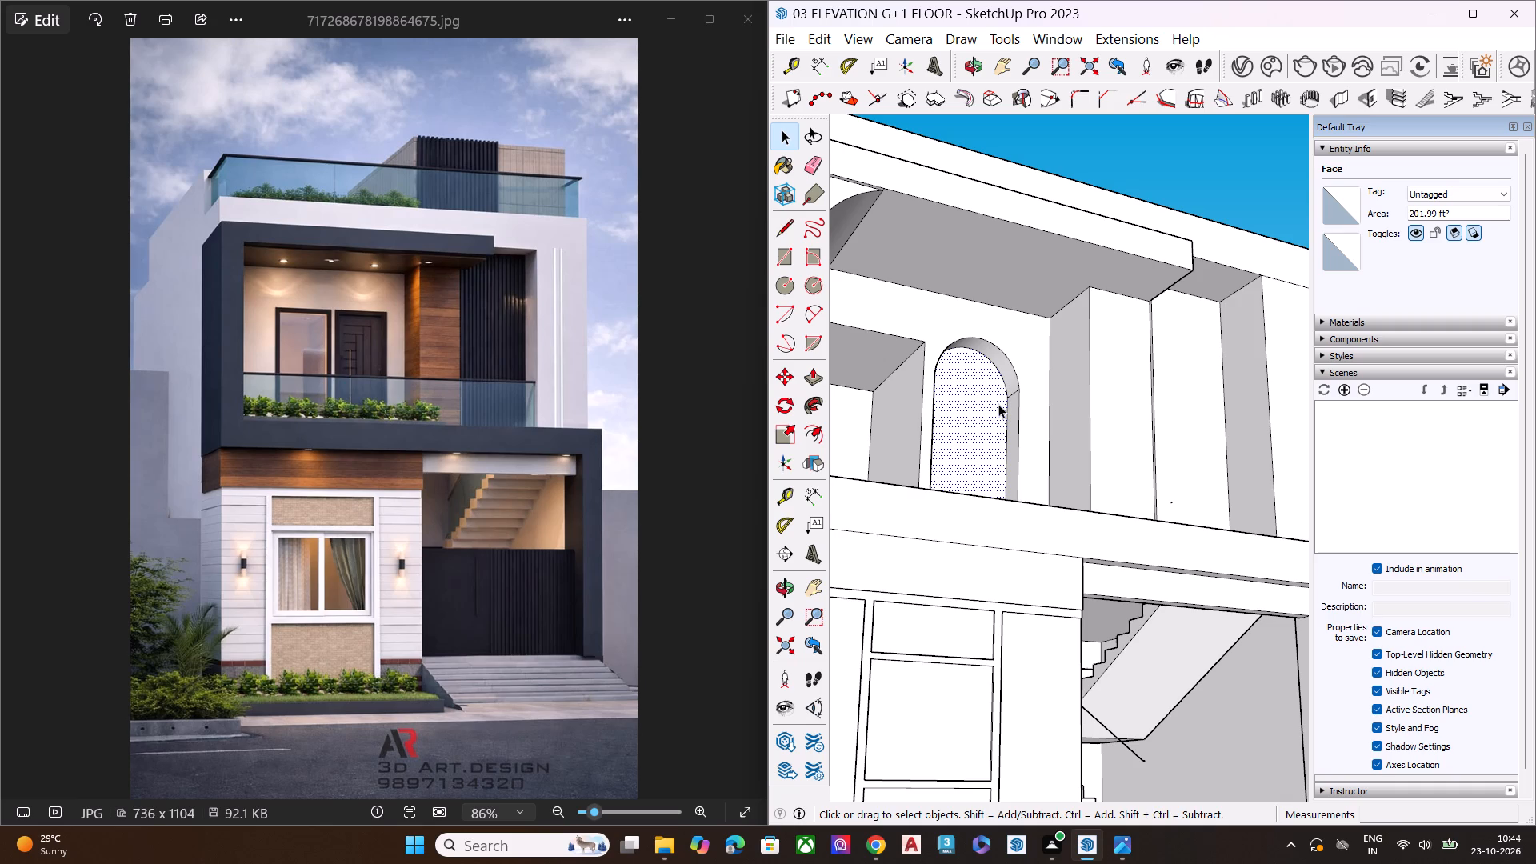
pyautogui.scroll(-2, 998, 404)
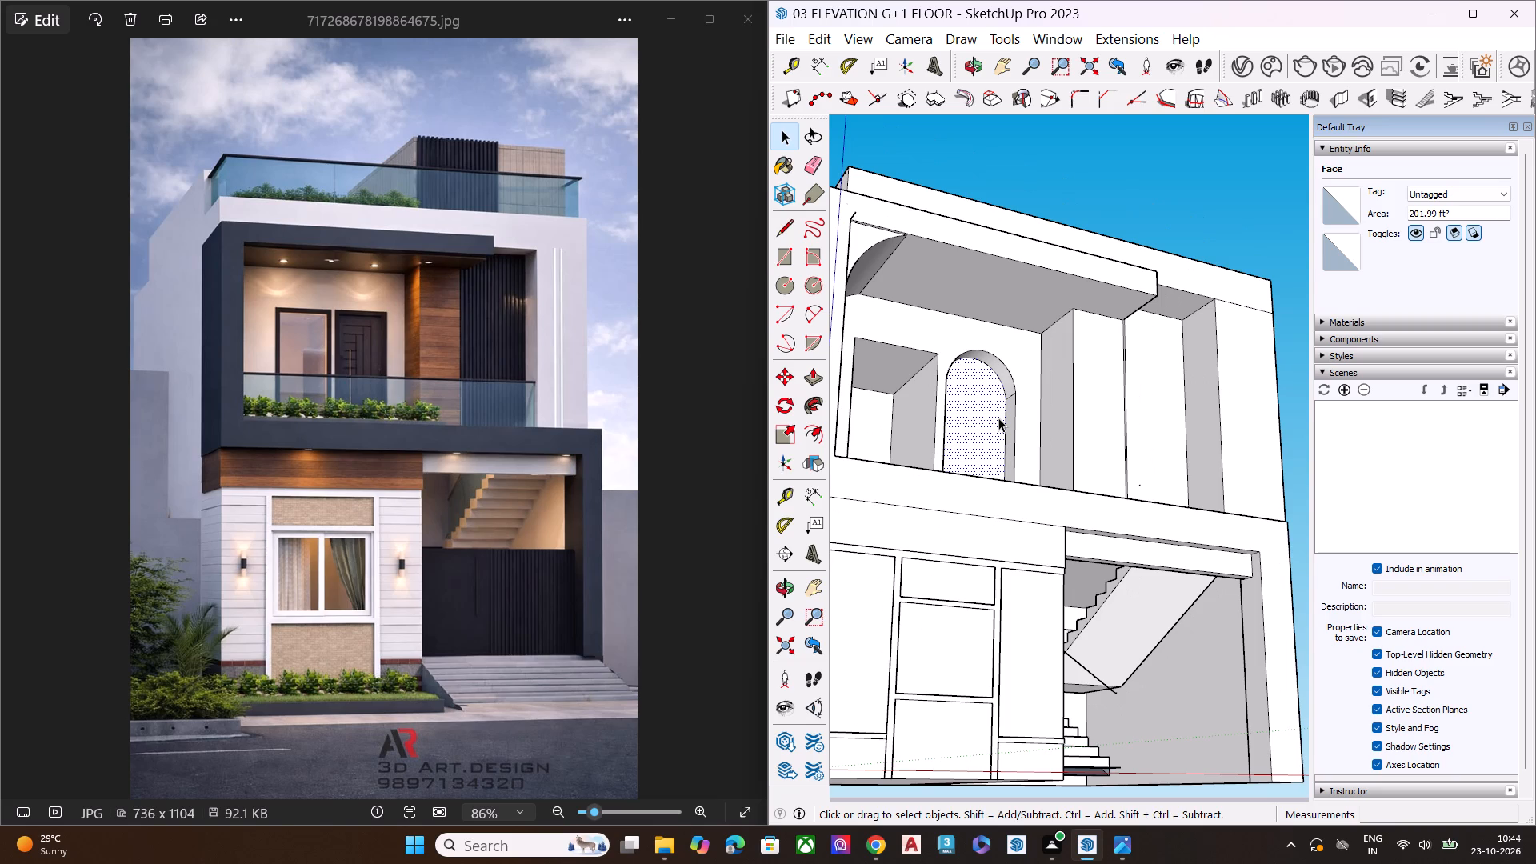
pyautogui.scroll(-2, 1027, 341)
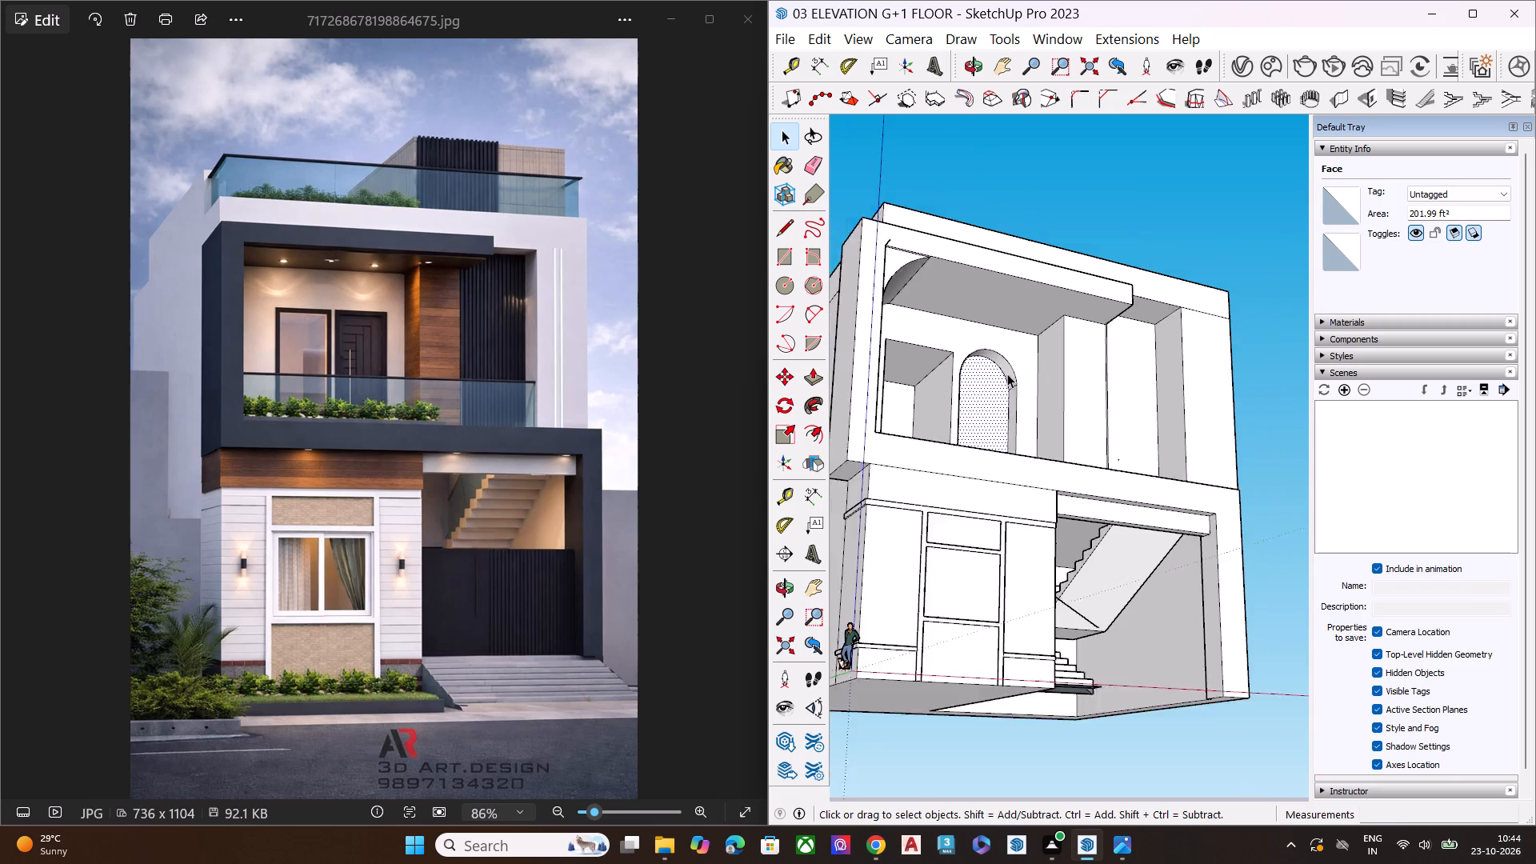
pyautogui.scroll(-5, 1007, 374)
pyautogui.moveTo(1046, 461); pyautogui.dragTo(1062, 634, button='middle')
pyautogui.press('space')
pyautogui.click(1123, 606)
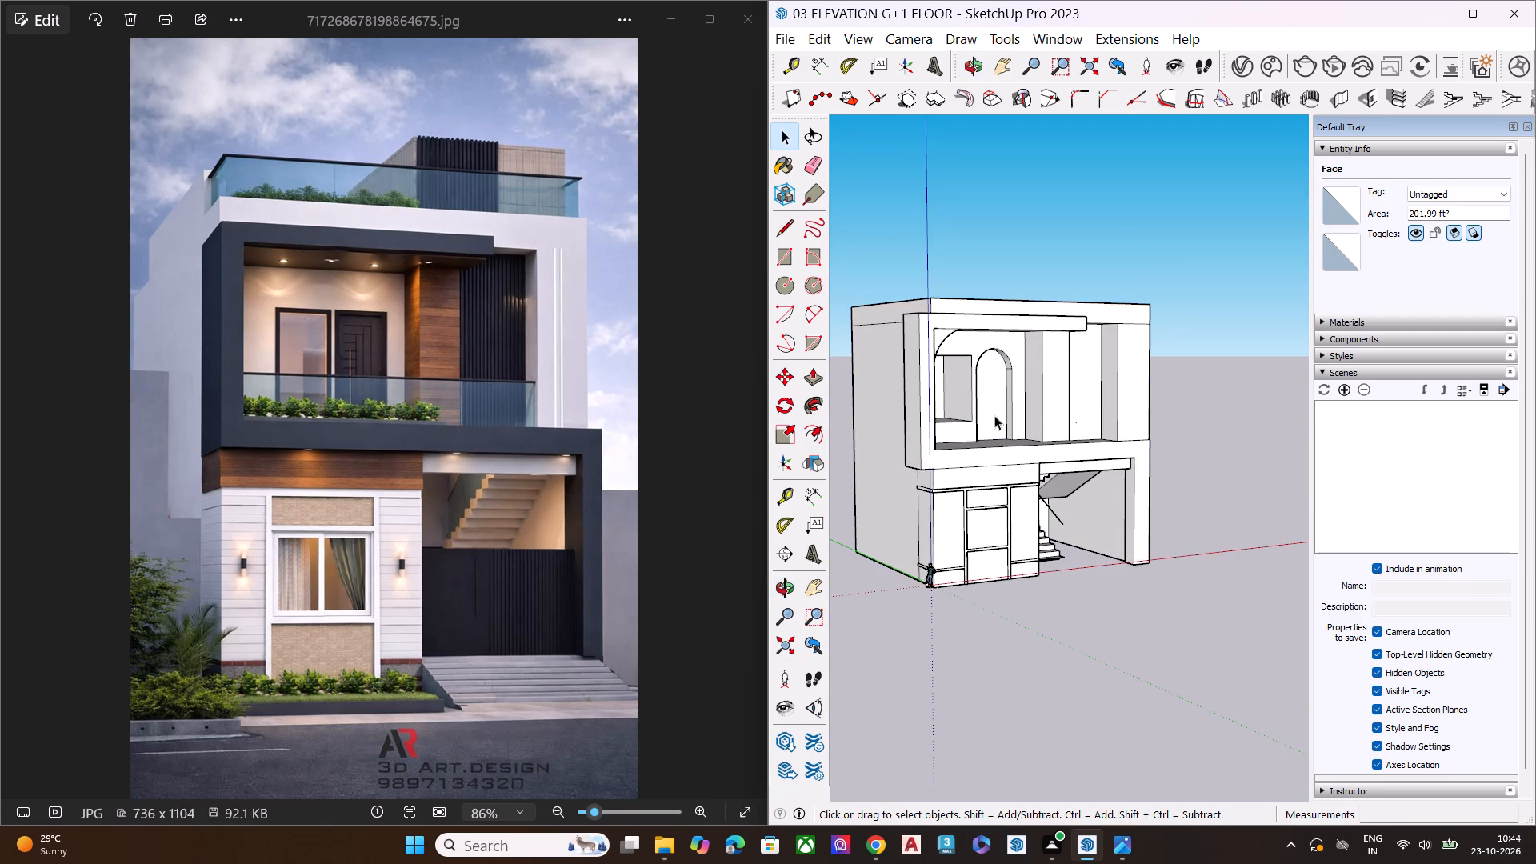
# Pull the arched door face on the balcony's back wall partly back outward to make its recess shallower.
pyautogui.scroll(7, 1018, 383)
pyautogui.click(966, 402)
pyautogui.press('space')
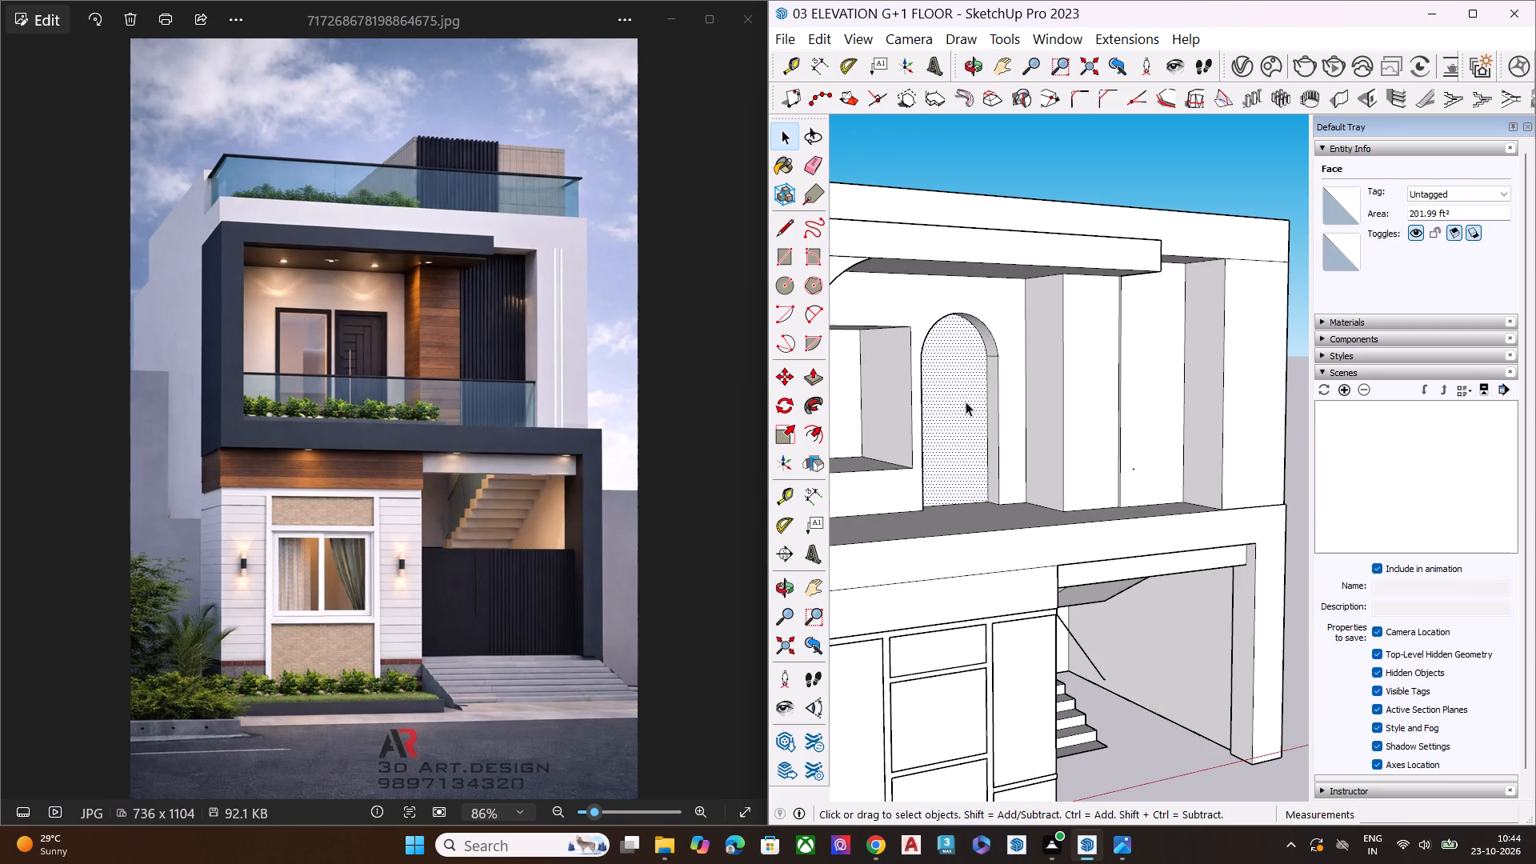
pyautogui.press('p')
pyautogui.click(960, 403)
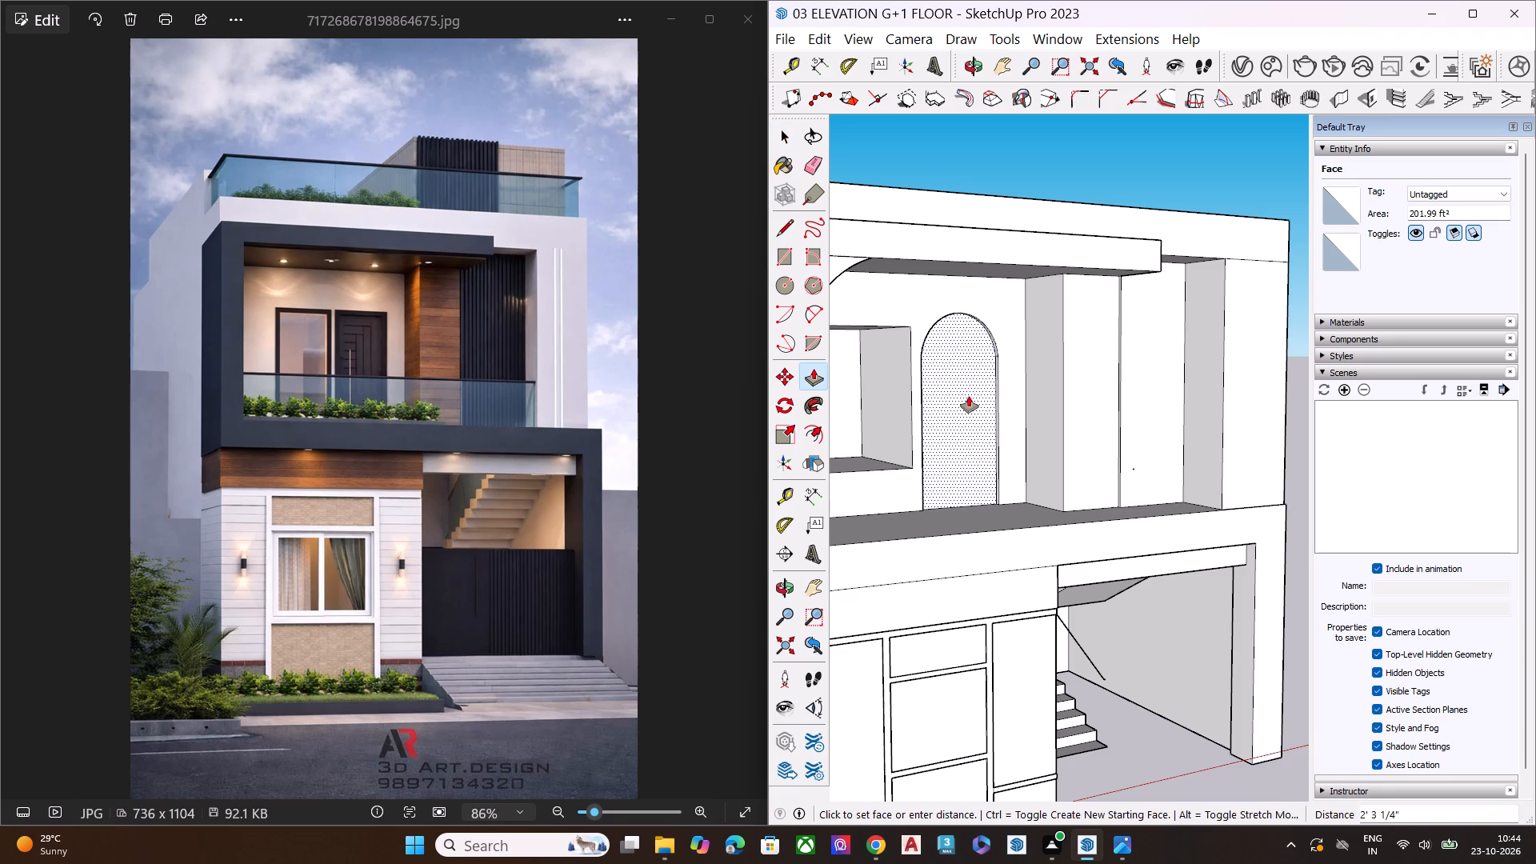
pyautogui.click(963, 397)
pyautogui.press('space')
pyautogui.click(1008, 130)
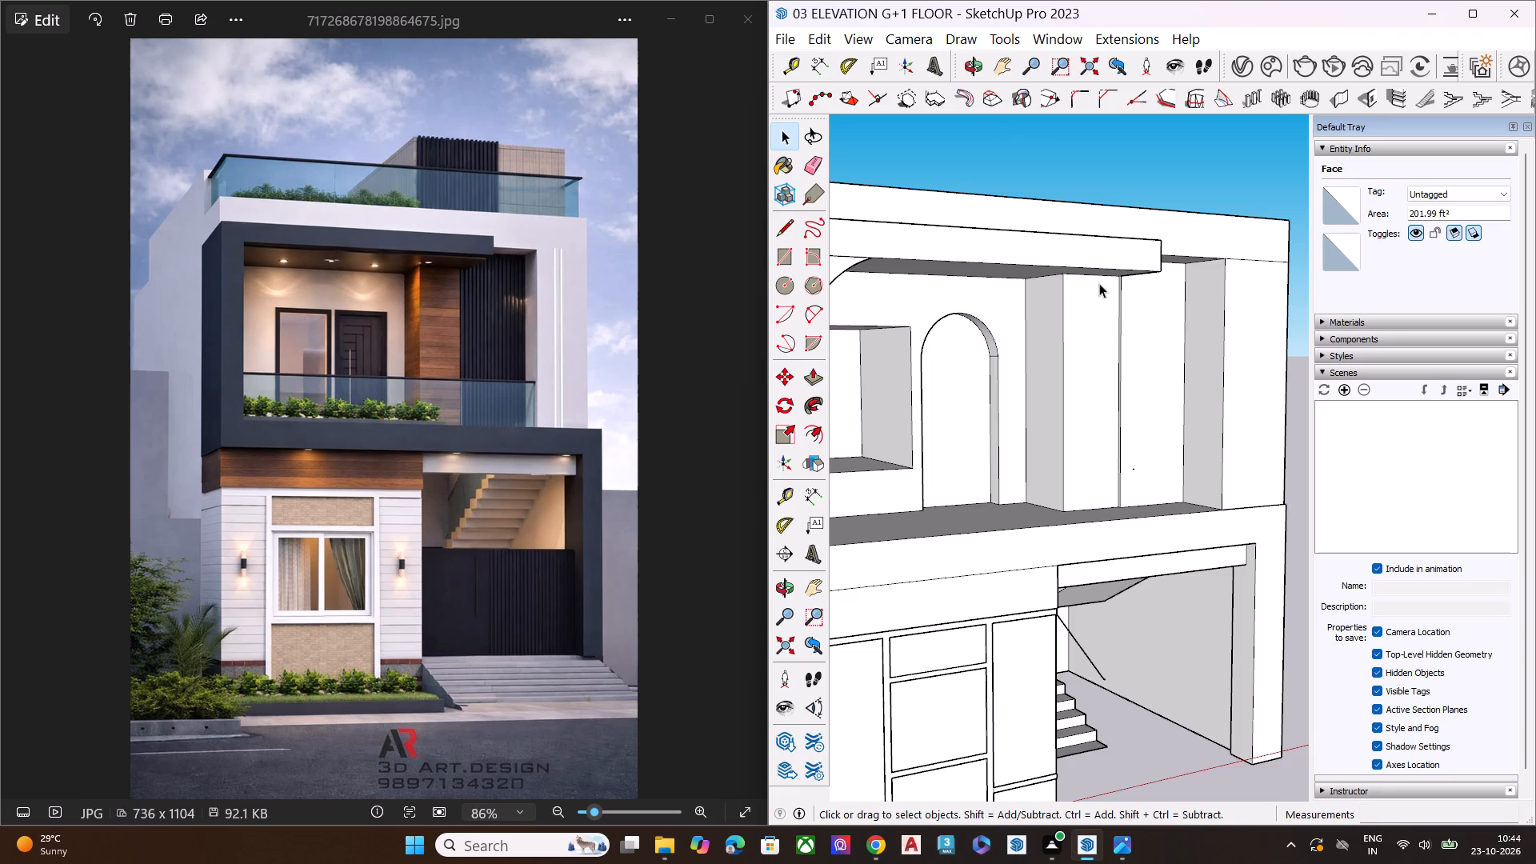
# Examine the balcony's side bay, the roof and the overall massing from the front and from above.
pyautogui.scroll(-4, 1136, 398)
pyautogui.moveTo(1110, 517); pyautogui.dragTo(914, 518, button='middle')
pyautogui.scroll(7, 1138, 454)
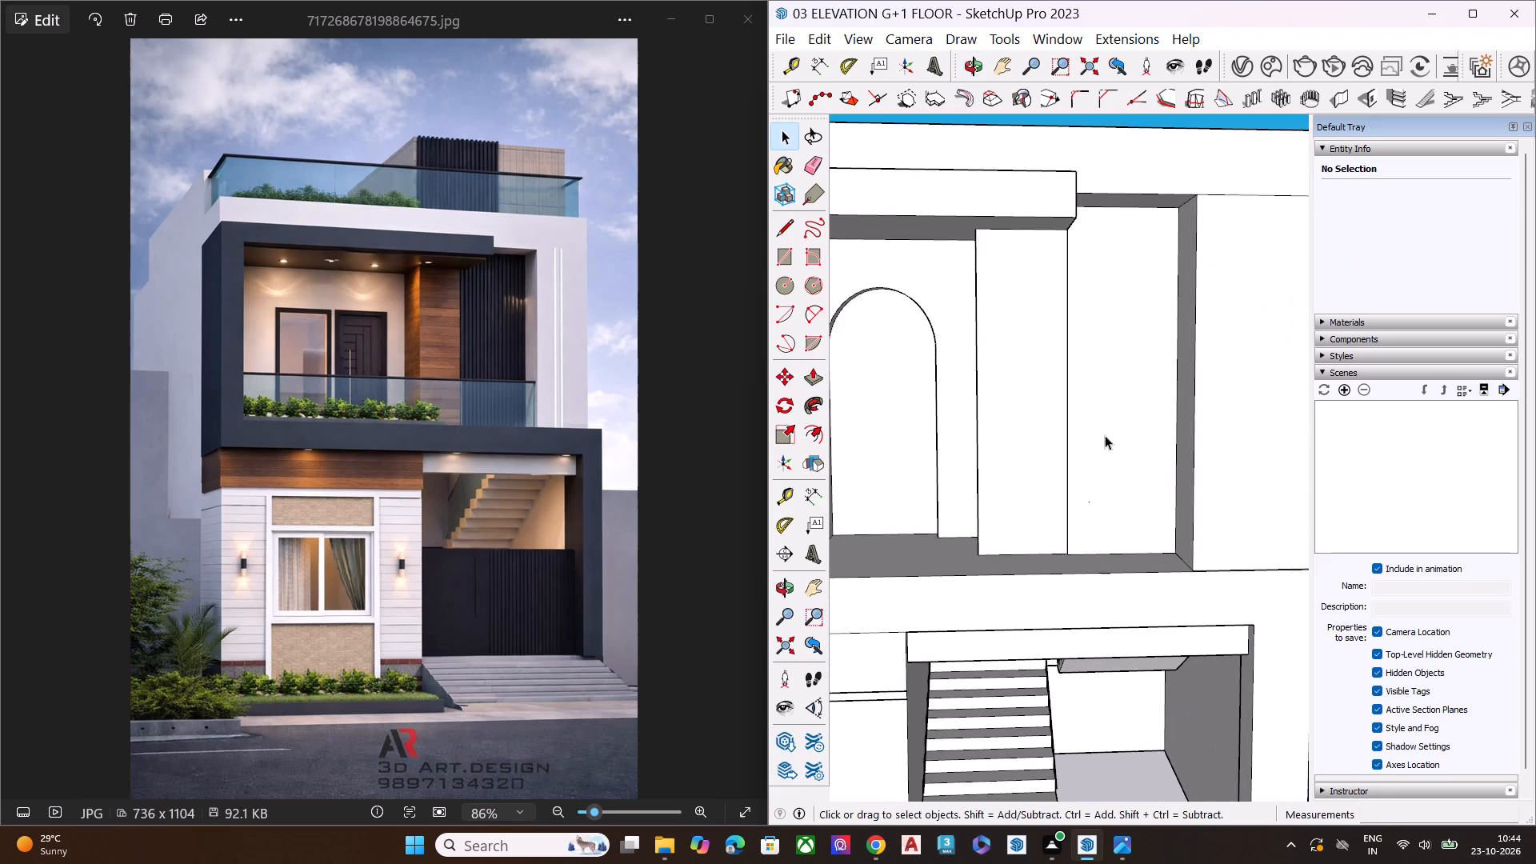
pyautogui.moveTo(1102, 434); pyautogui.dragTo(1090, 426, button='middle')
pyautogui.scroll(-3, 1037, 454)
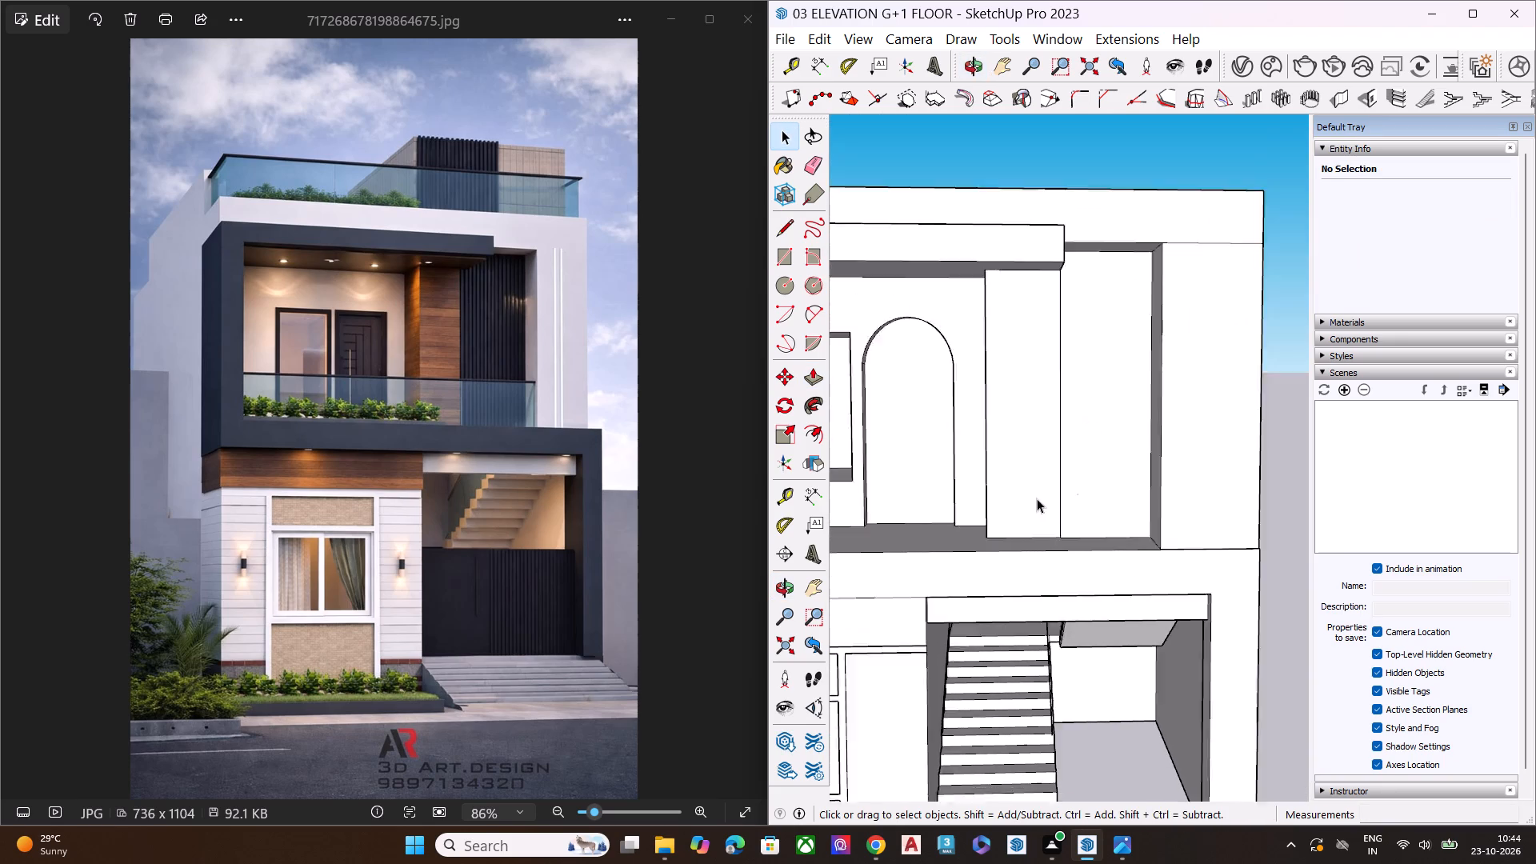
pyautogui.scroll(-2, 1037, 498)
pyautogui.moveTo(1105, 410); pyautogui.dragTo(1195, 700, button='middle')
pyautogui.scroll(-1, 1114, 473)
pyautogui.scroll(4, 1050, 321)
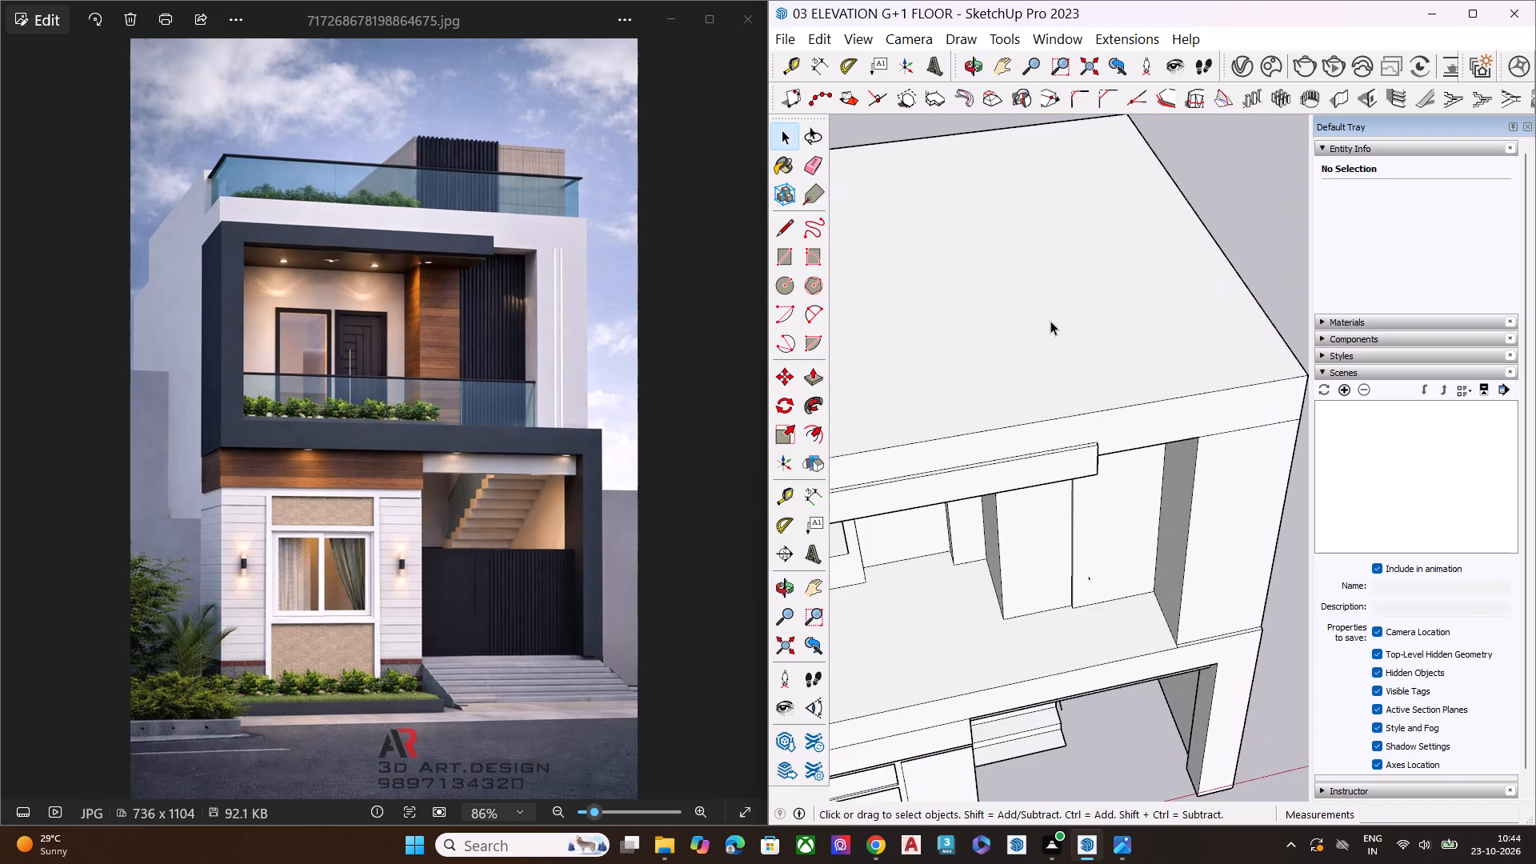
pyautogui.scroll(-4, 1063, 351)
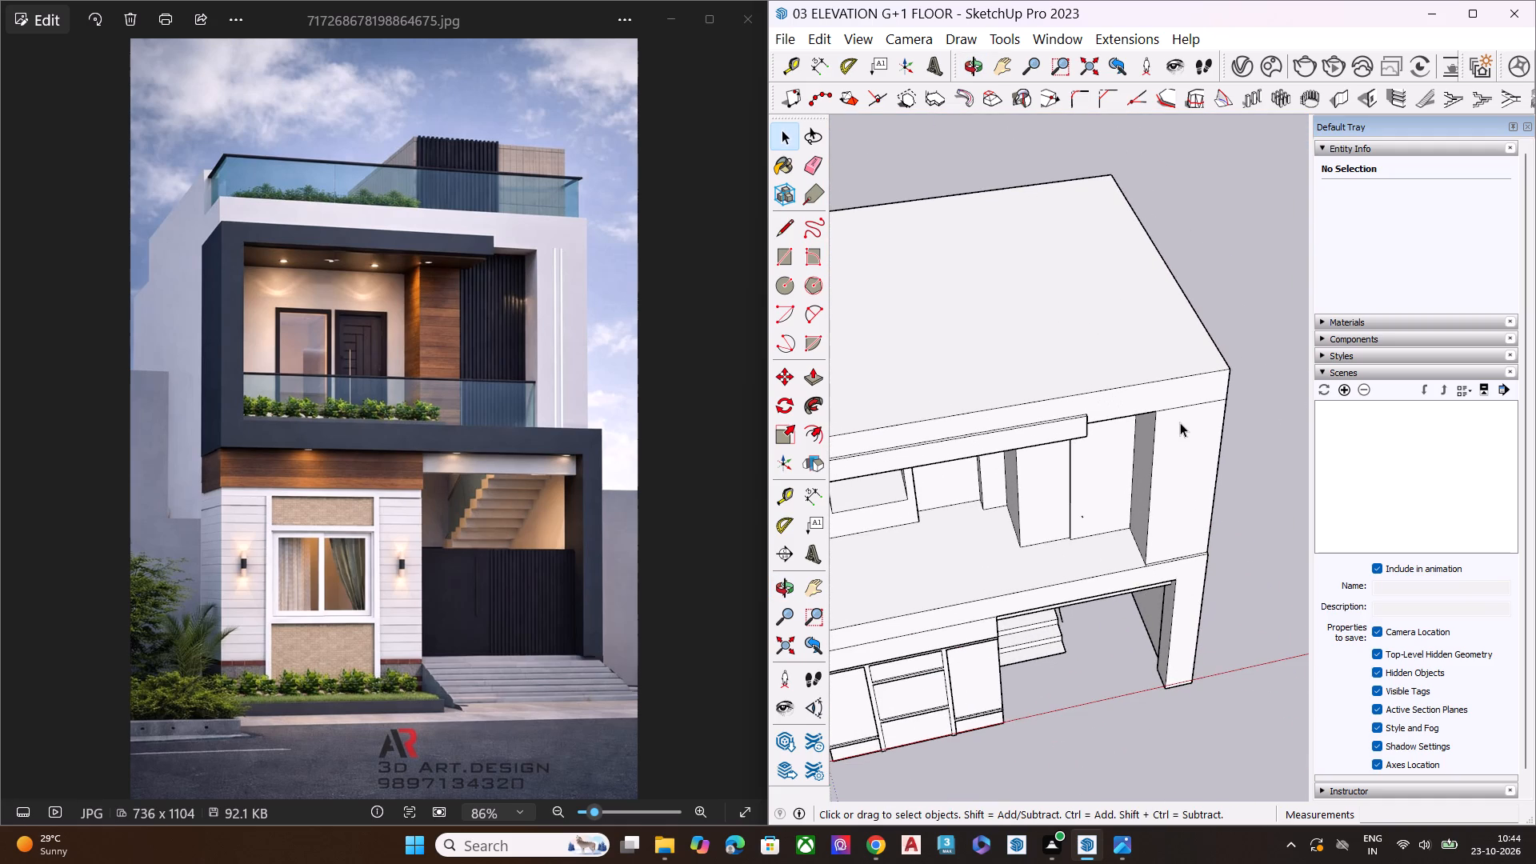
pyautogui.scroll(1, 1147, 367)
pyautogui.press('l')
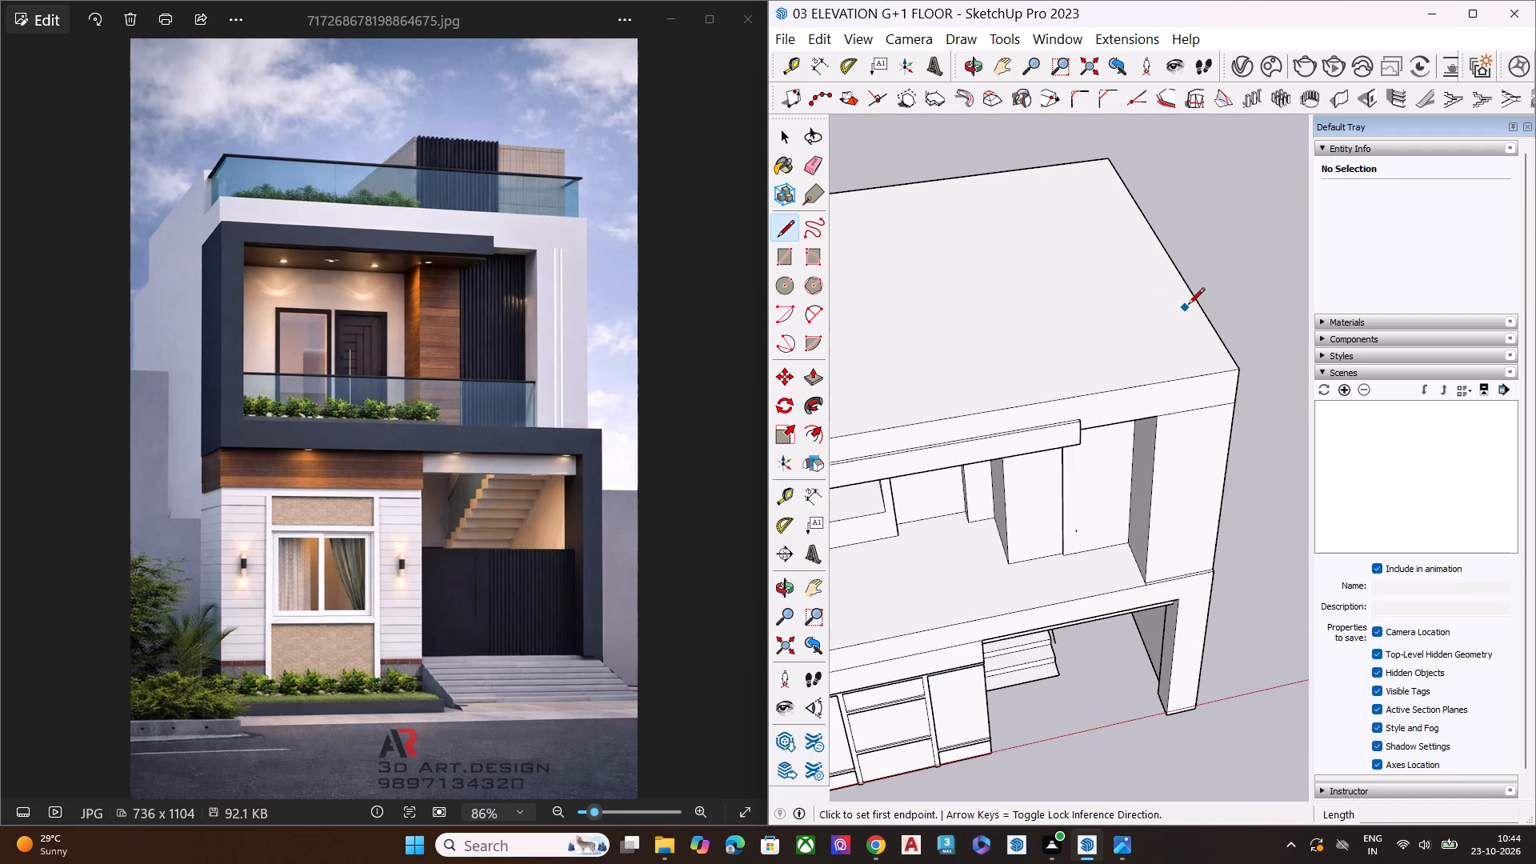
pyautogui.scroll(-5, 1189, 346)
pyautogui.press('space')
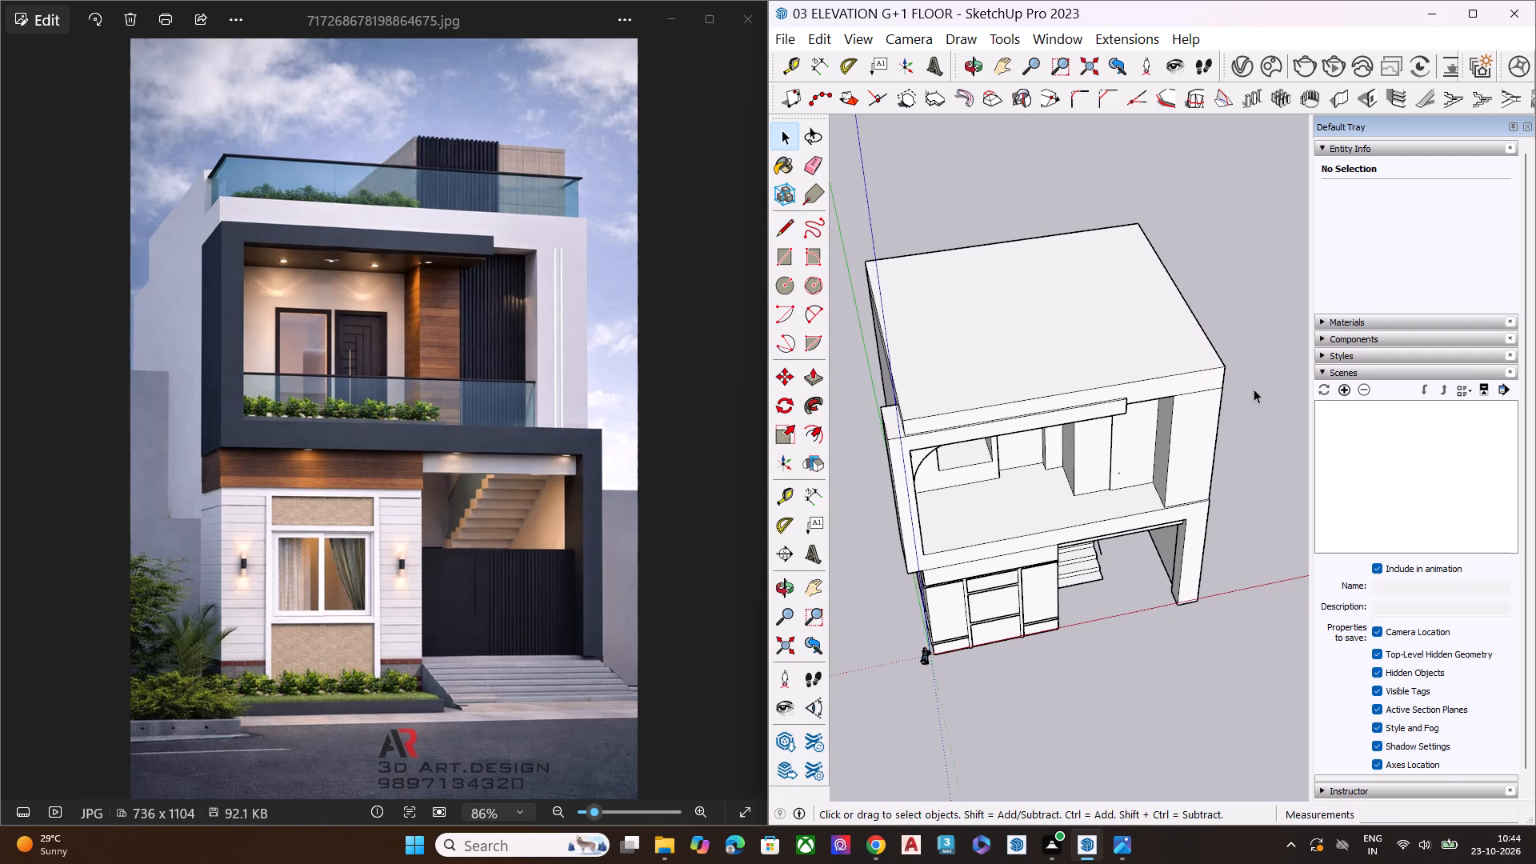
pyautogui.click(1254, 389)
pyautogui.moveTo(1238, 466); pyautogui.dragTo(1194, 414, button='middle')
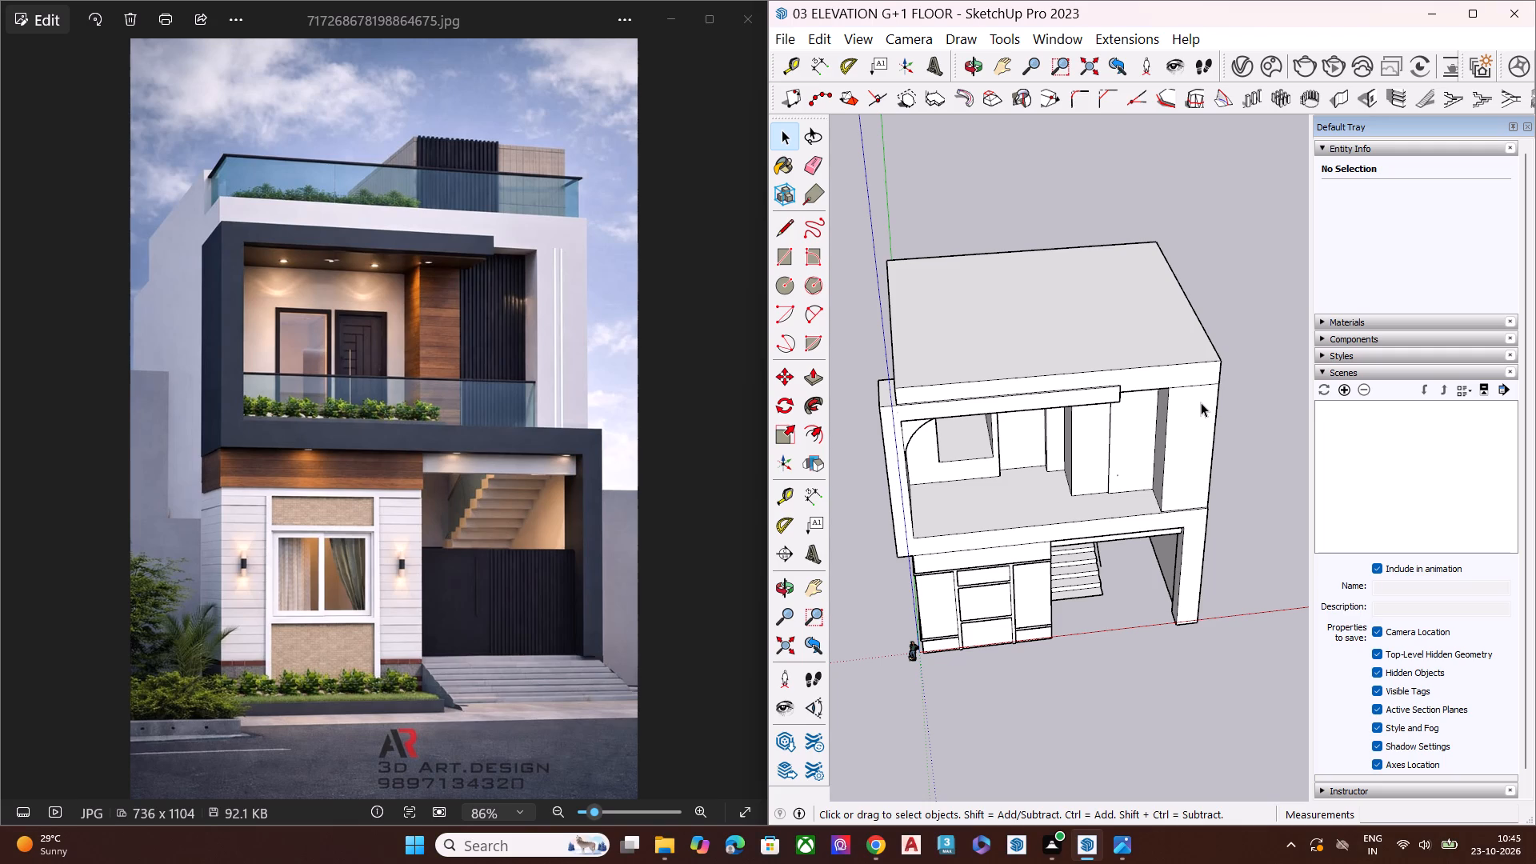
pyautogui.scroll(-1, 1146, 452)
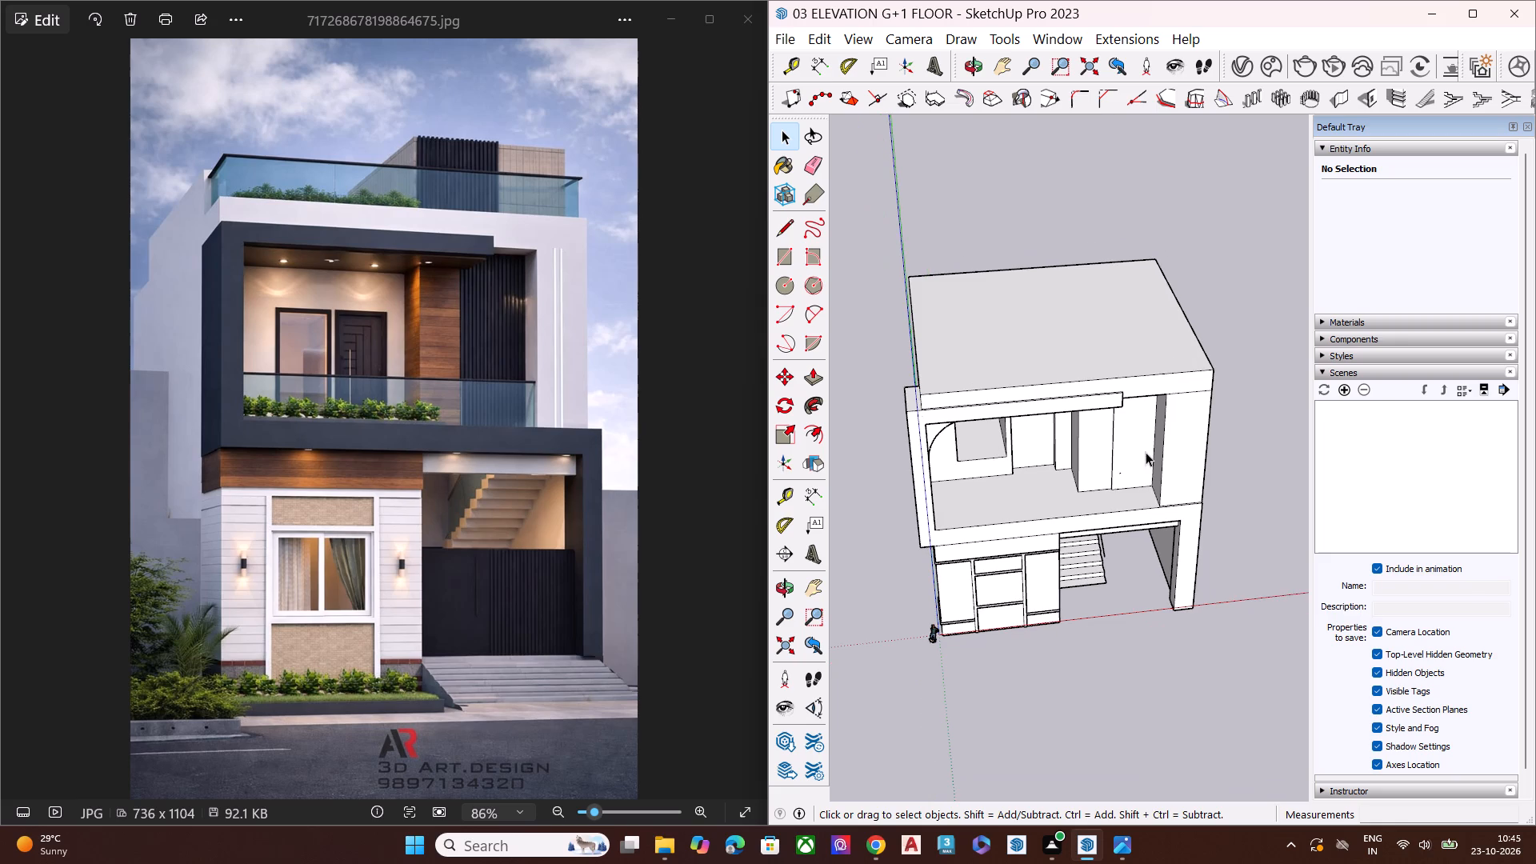
pyautogui.moveTo(948, 448); pyautogui.dragTo(1056, 395, button='middle')
# Pull the side face of the roof band outward by about 2' 11 3/16" to align with the projecting balcony frame.
pyautogui.scroll(2, 922, 381)
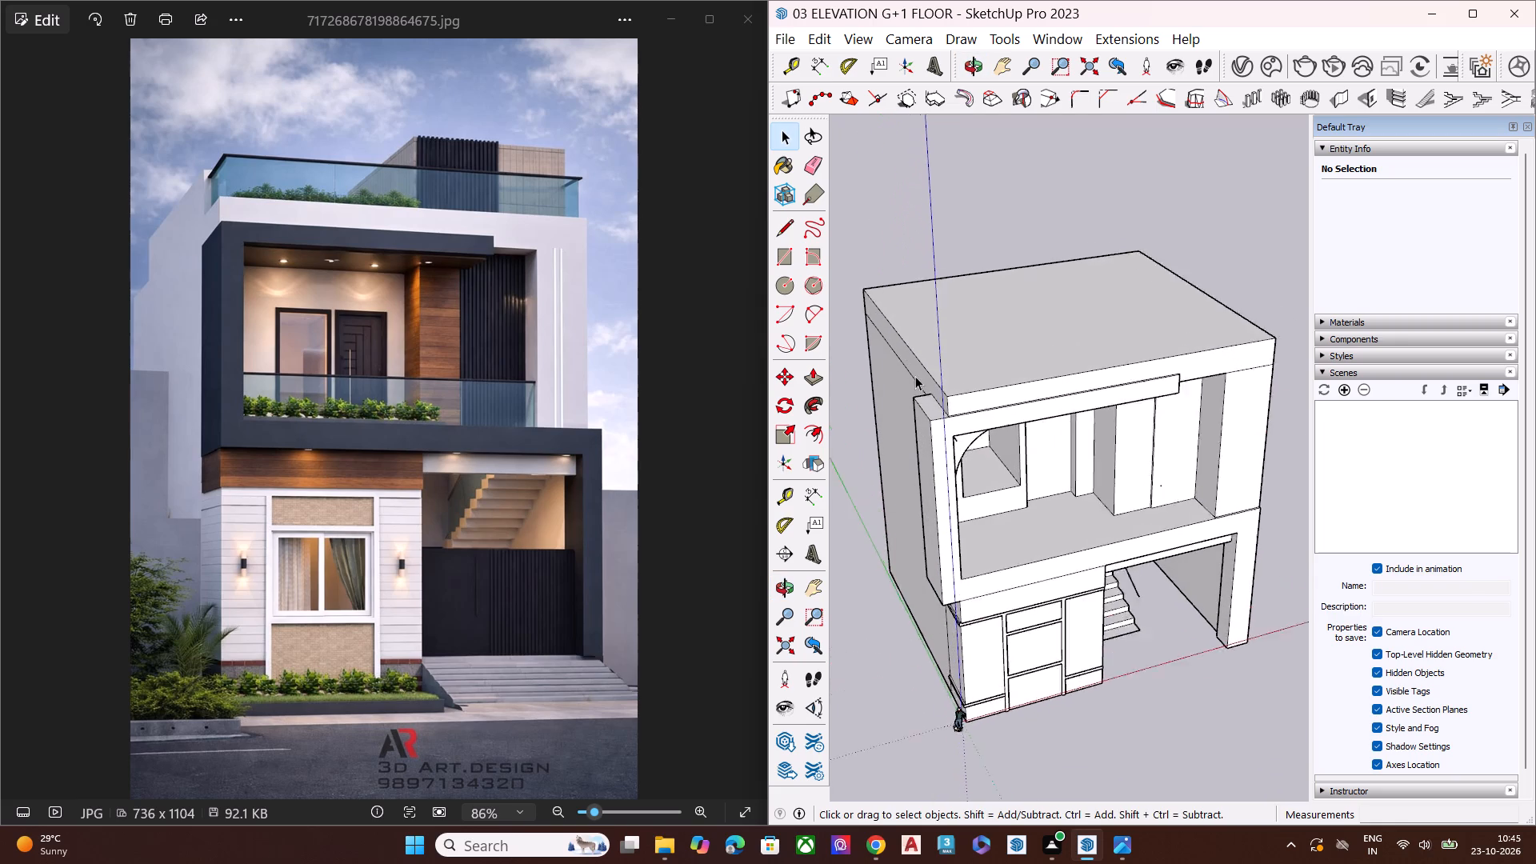
pyautogui.scroll(6, 915, 376)
pyautogui.click(961, 421)
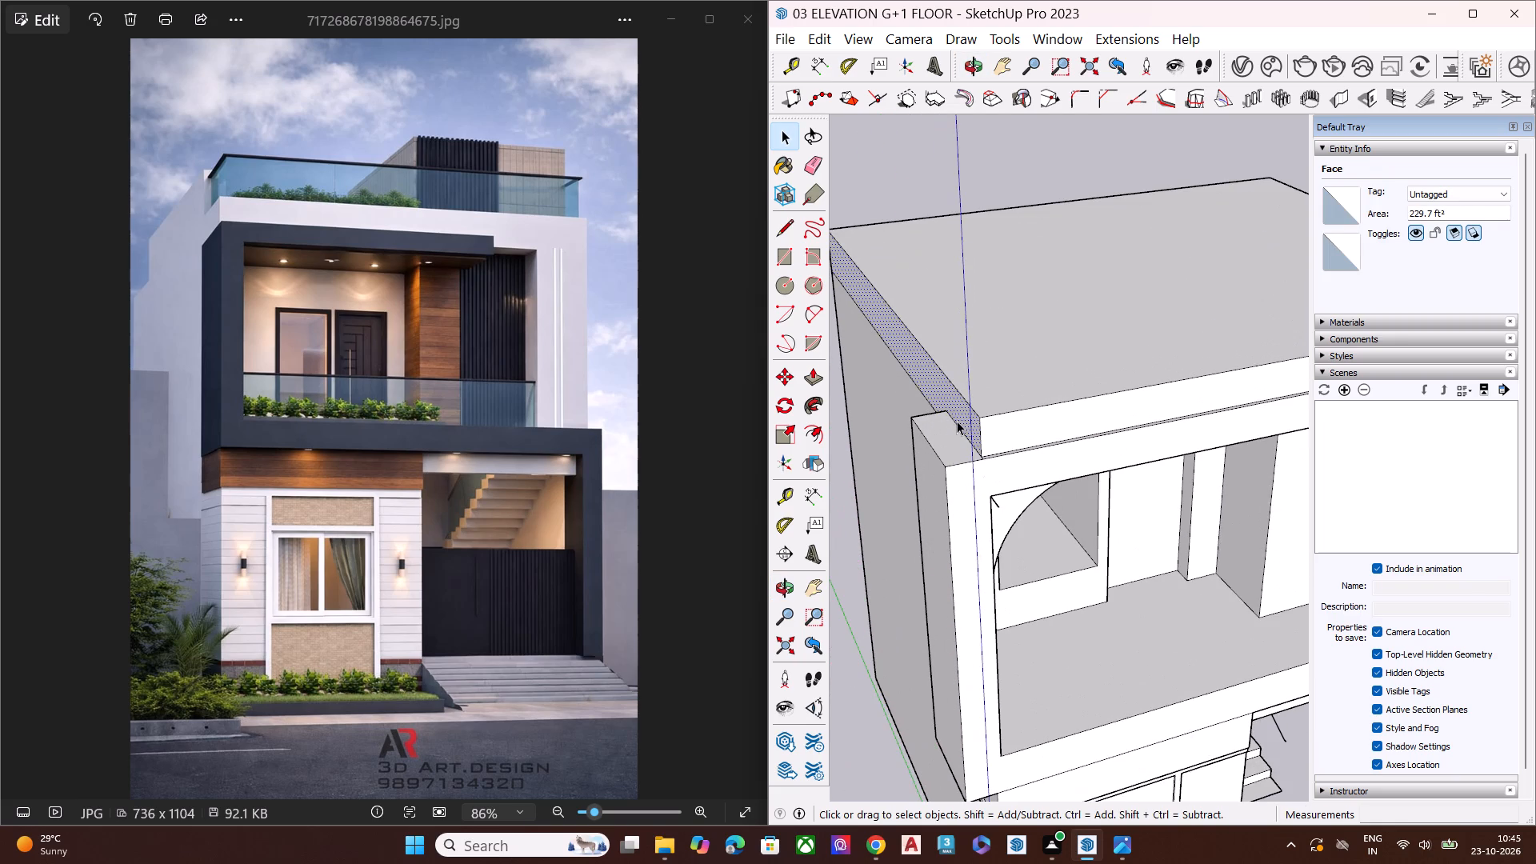
pyautogui.press('p')
pyautogui.click(966, 423)
pyautogui.click(946, 464)
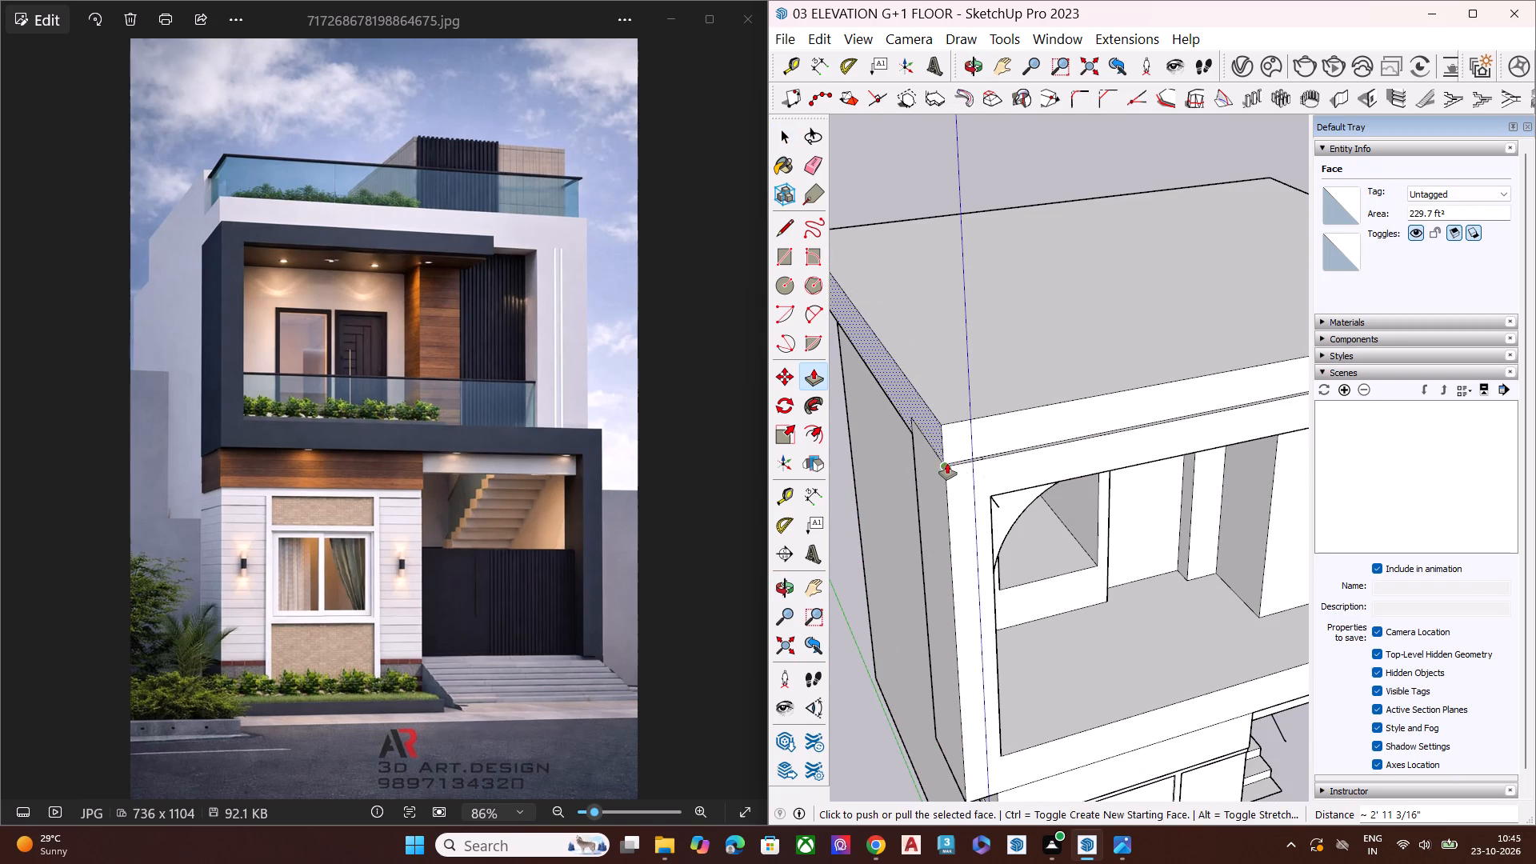
pyautogui.press('space')
# Examine the widened roof band, side wall, underside and front elevation from several angles.
pyautogui.moveTo(966, 457); pyautogui.dragTo(997, 244, button='middle')
pyautogui.scroll(1, 997, 244)
pyautogui.scroll(-14, 960, 313)
pyautogui.press('space')
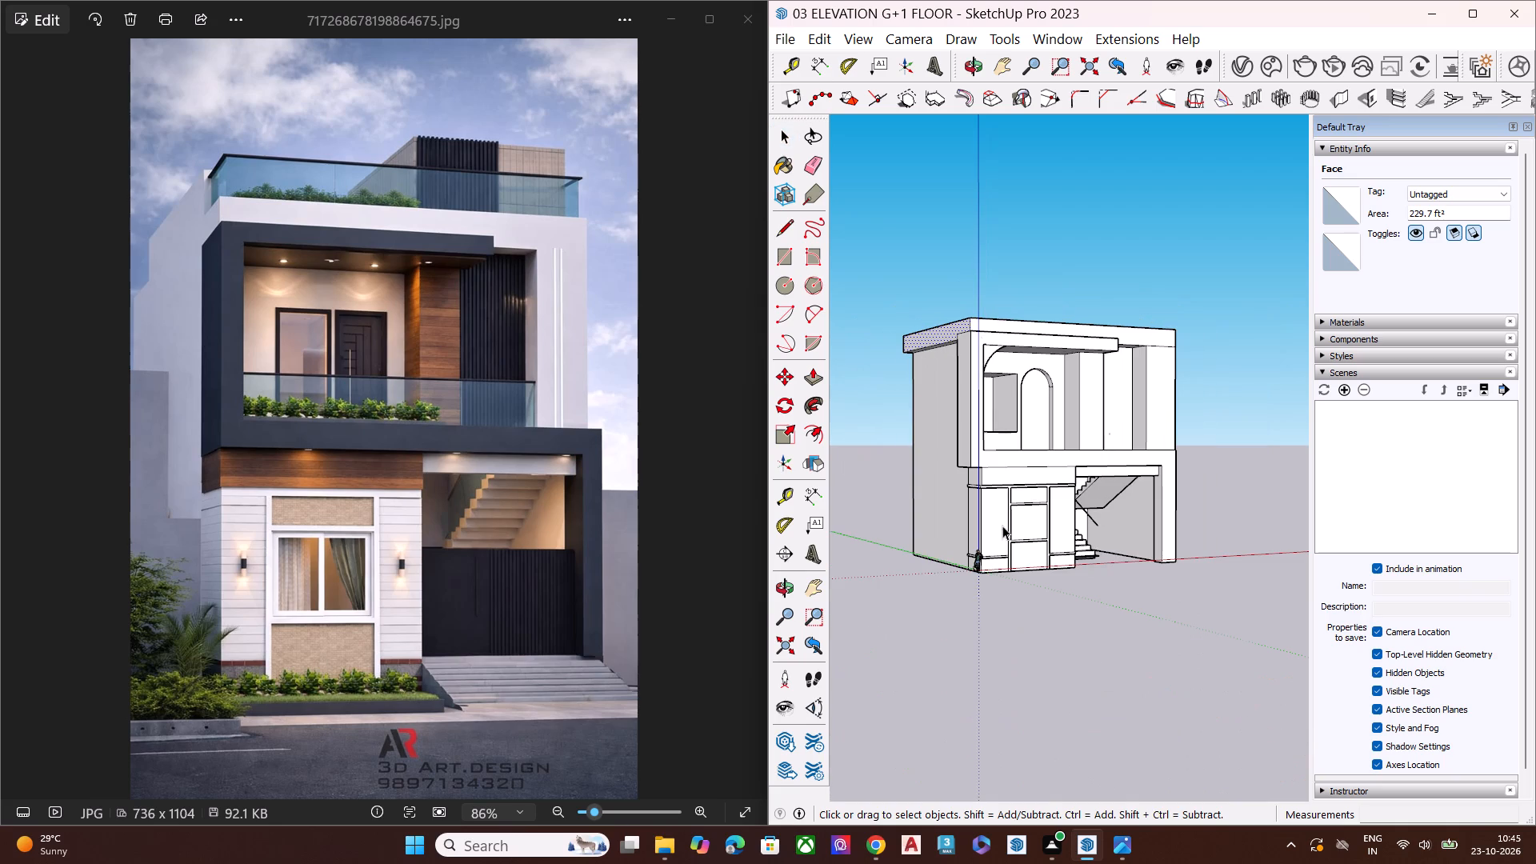
pyautogui.doubleClick(988, 639)
pyautogui.scroll(-5, 1021, 382)
pyautogui.moveTo(1038, 417); pyautogui.dragTo(1042, 502, button='middle')
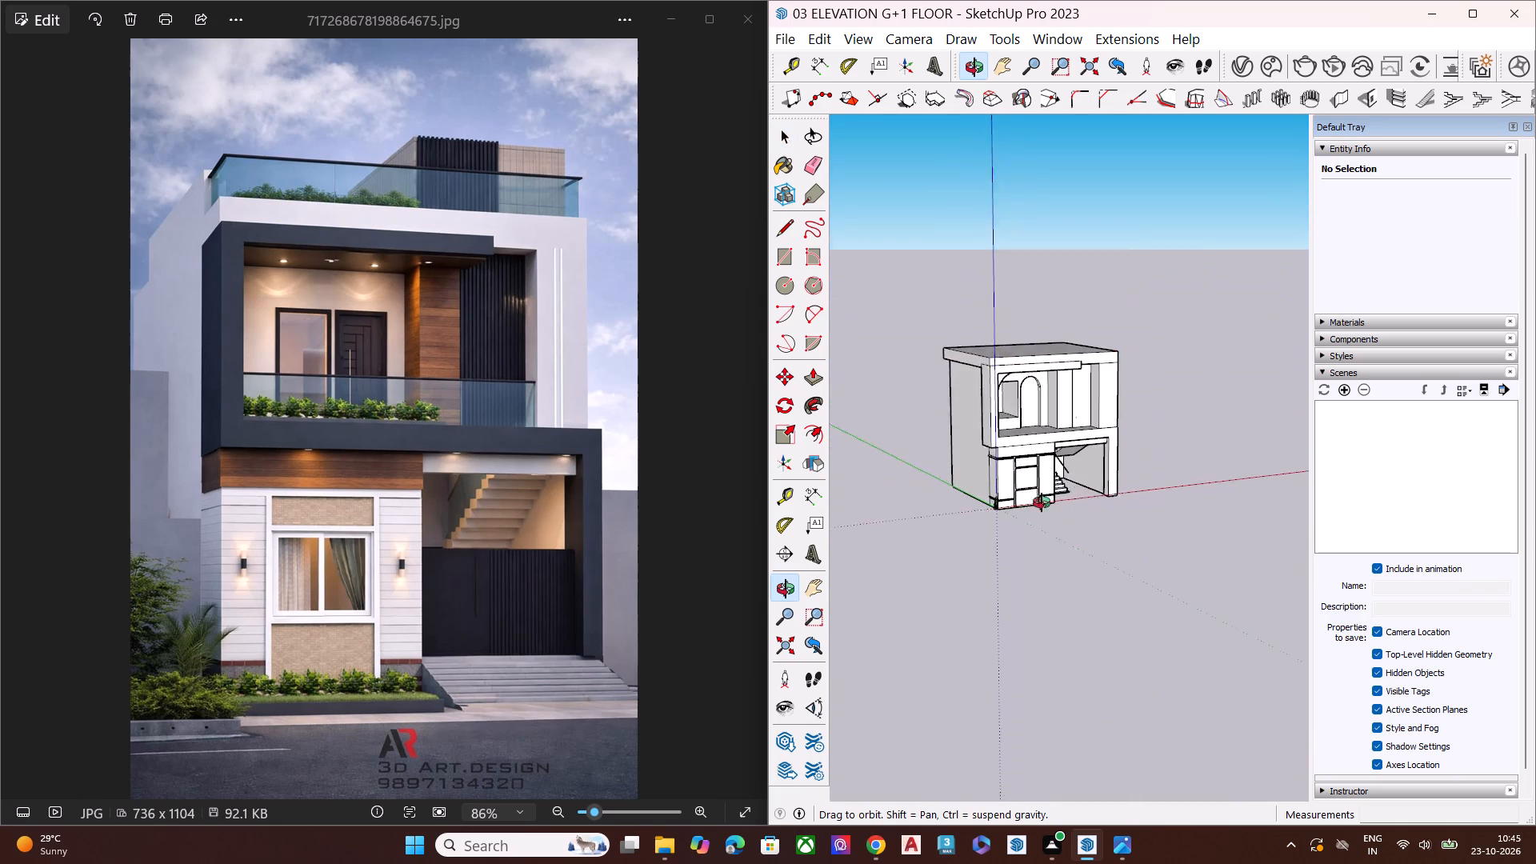
pyautogui.moveTo(1042, 502); pyautogui.dragTo(826, 522, button='middle')
pyautogui.scroll(7, 1258, 462)
pyautogui.scroll(-5, 1184, 458)
pyautogui.moveTo(1026, 382); pyautogui.dragTo(1038, 326, button='middle')
pyautogui.scroll(1, 1050, 441)
pyautogui.scroll(-1, 1058, 454)
pyautogui.scroll(2, 1058, 454)
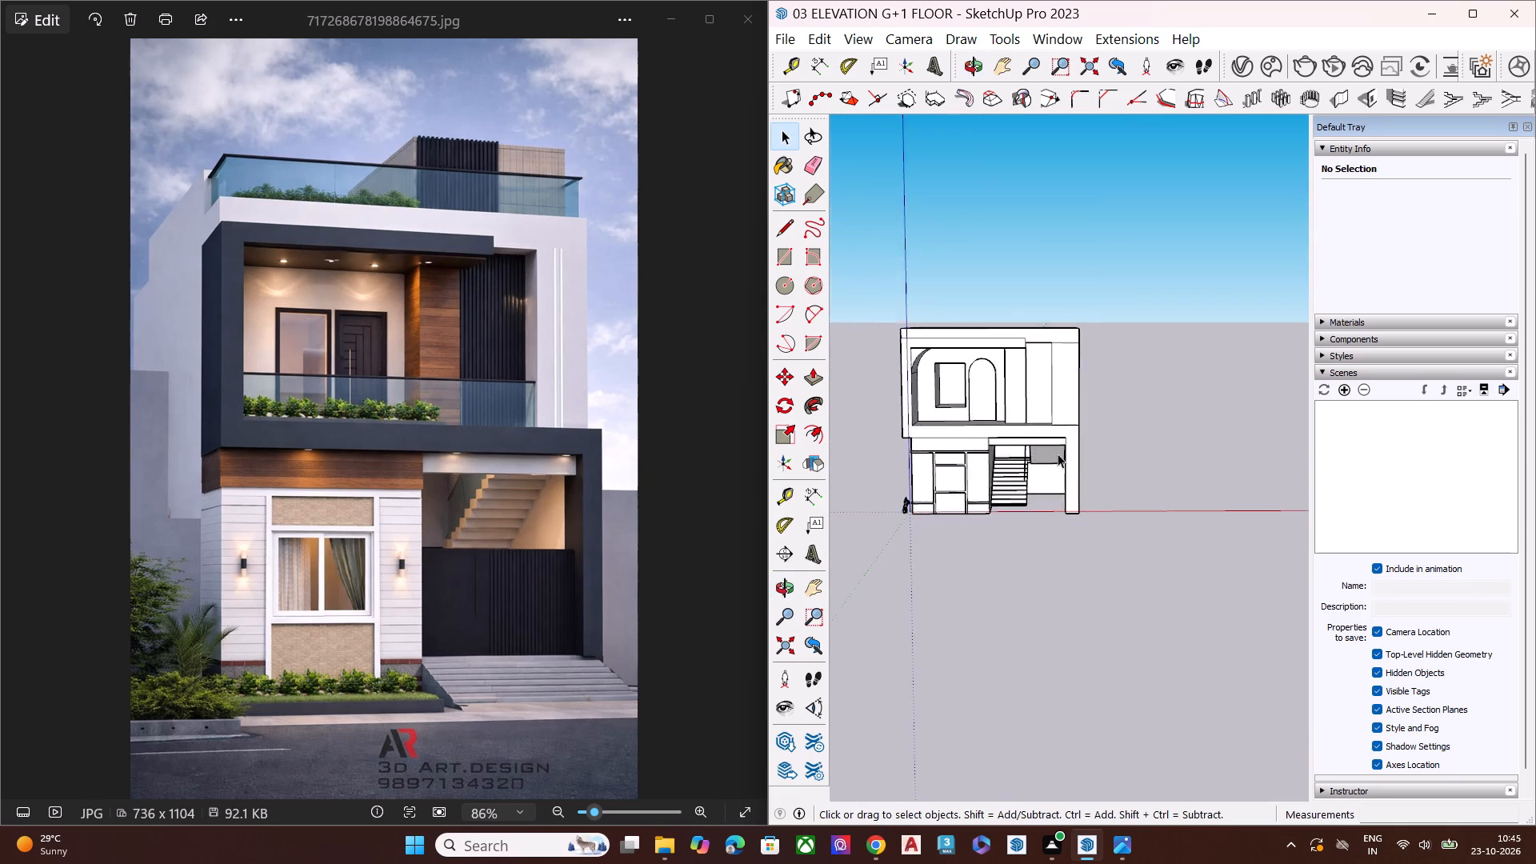
pyautogui.scroll(7, 1058, 454)
pyautogui.scroll(-7, 1097, 438)
pyautogui.moveTo(1010, 445); pyautogui.dragTo(1036, 358, button='middle')
pyautogui.moveTo(906, 379); pyautogui.dragTo(1182, 303, button='middle')
pyautogui.moveTo(997, 403); pyautogui.dragTo(1272, 357, button='middle')
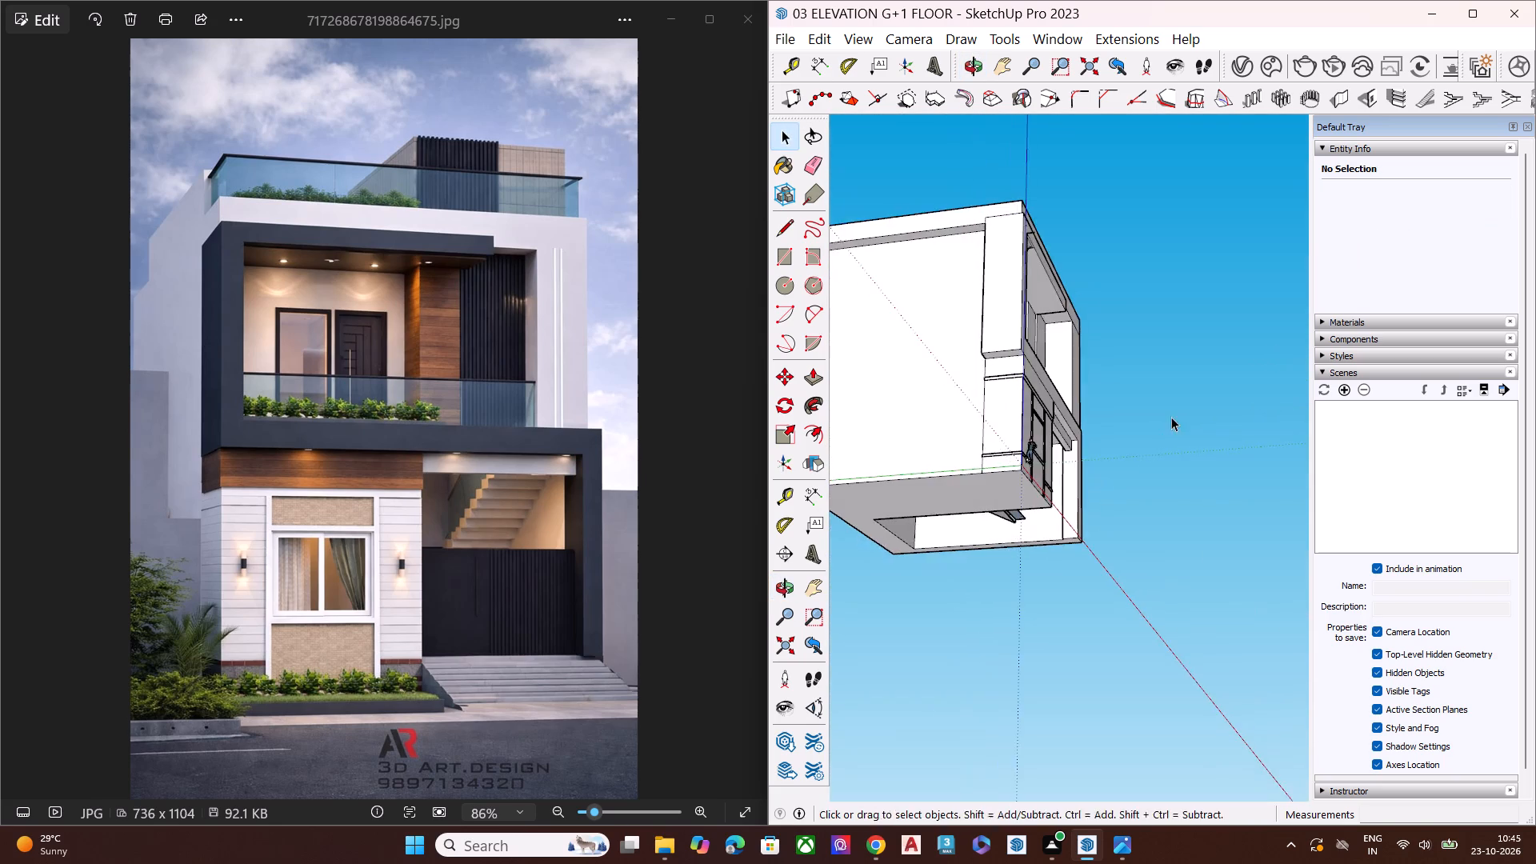
pyautogui.moveTo(949, 462); pyautogui.dragTo(875, 558, button='middle')
pyautogui.press('space')
pyautogui.moveTo(1111, 444); pyautogui.dragTo(1108, 555, button='middle')
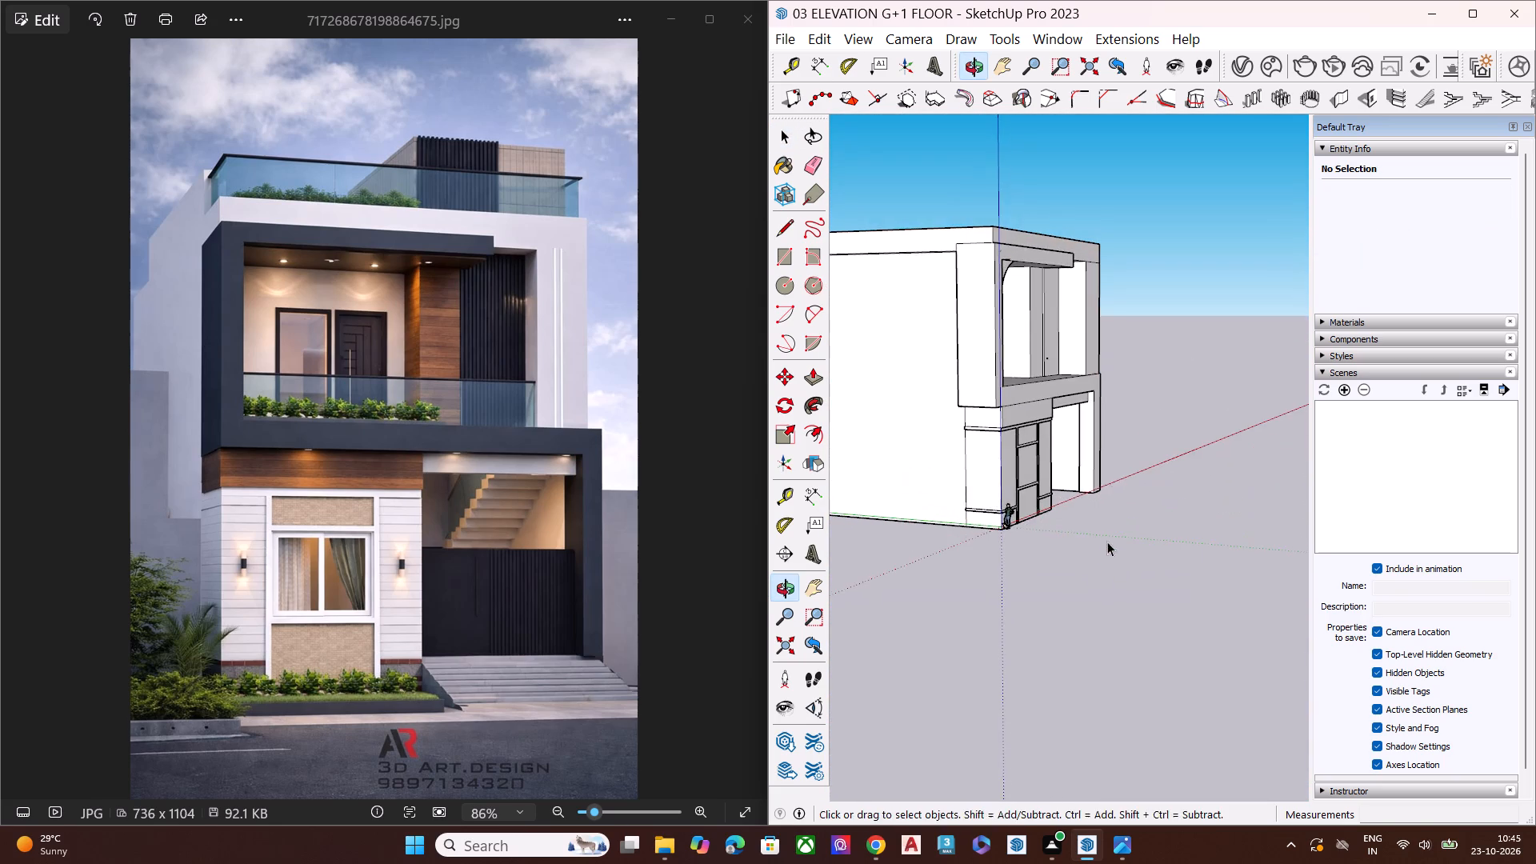
pyautogui.moveTo(1093, 431); pyautogui.dragTo(927, 454, button='middle')
pyautogui.moveTo(1096, 441); pyautogui.dragTo(987, 458, button='middle')
pyautogui.scroll(5, 1063, 399)
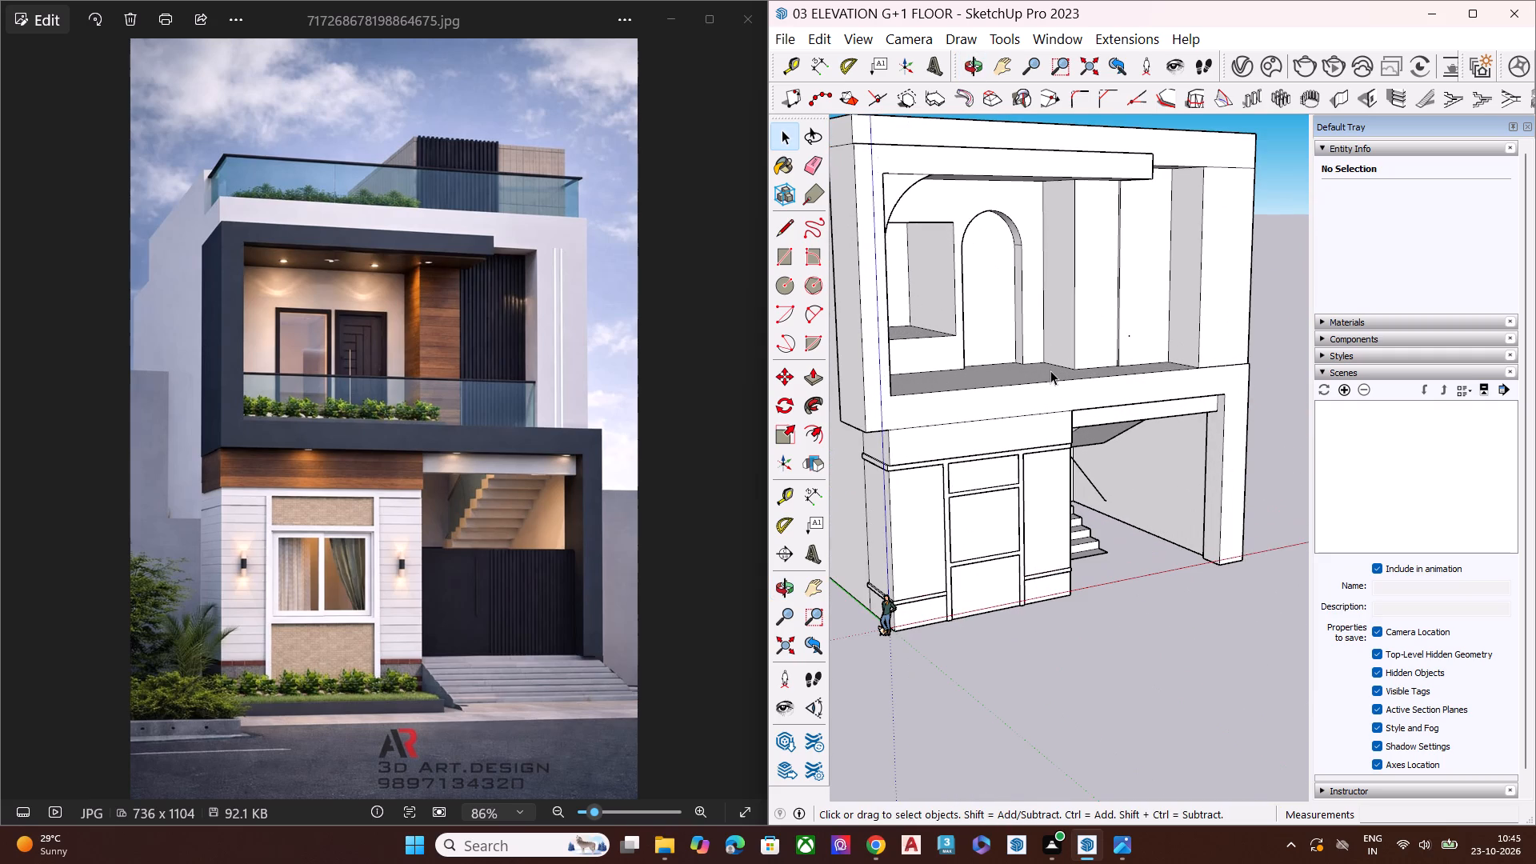
# Collapse the Entity Info section.
pyautogui.scroll(-2, 1081, 398)
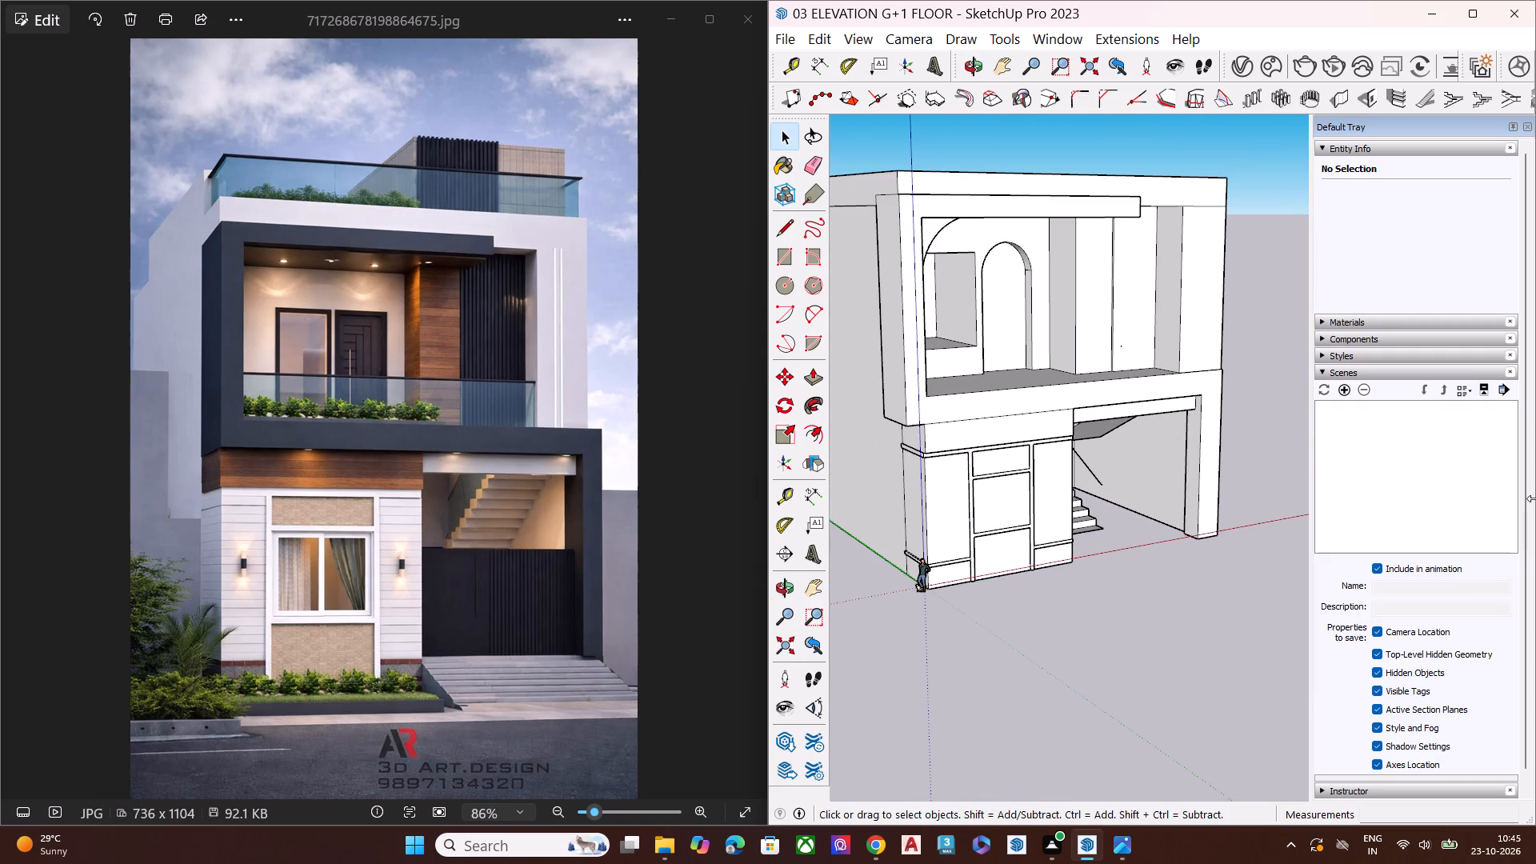
pyautogui.click(1385, 153)
pyautogui.scroll(2, 939, 280)
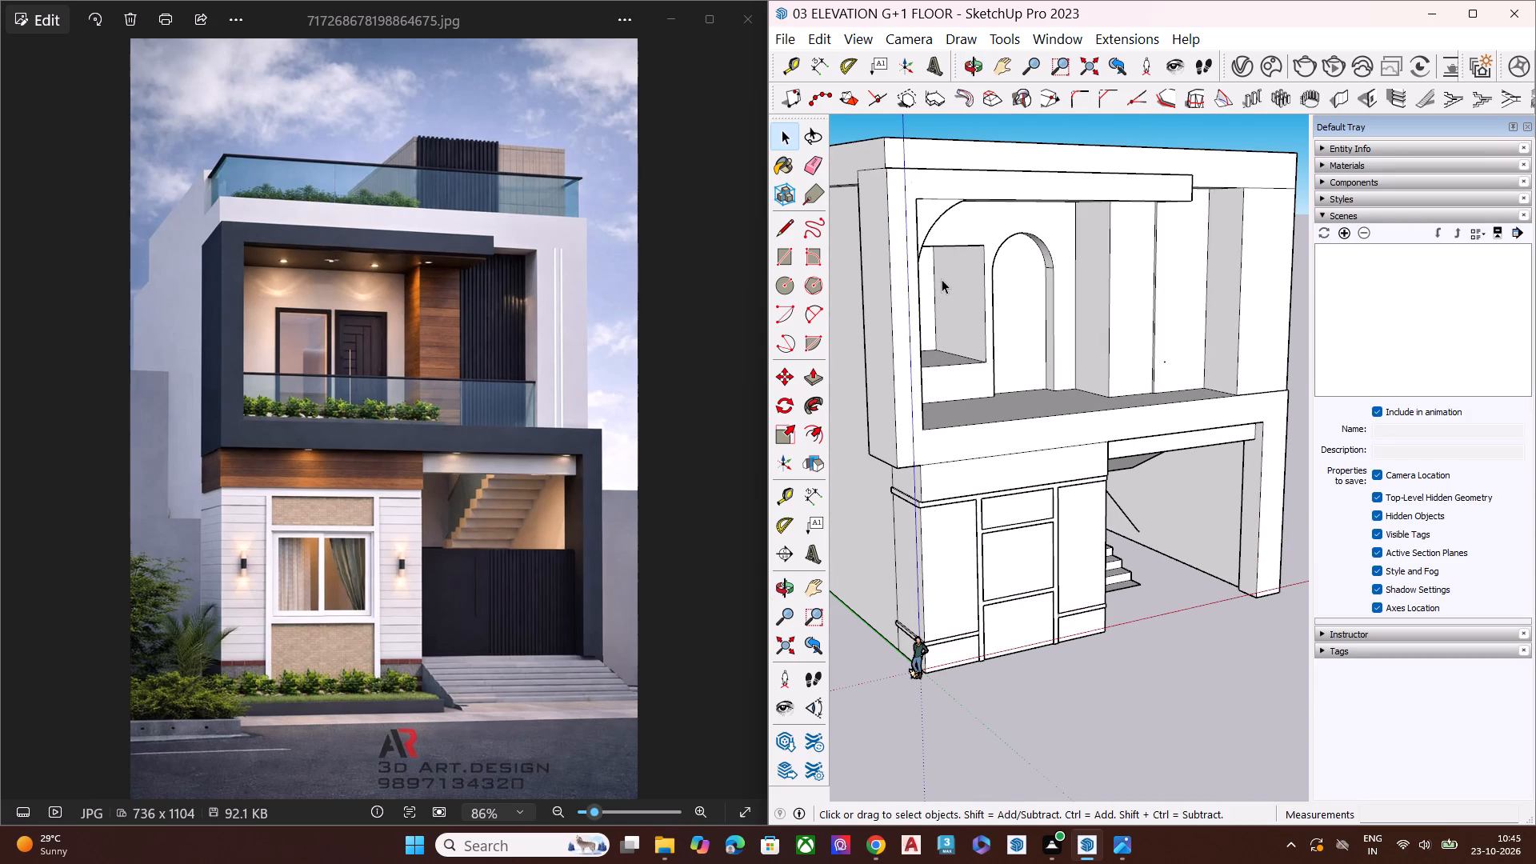
# Push the middle panel between the ground-floor front wall's vertical bands inward to form a window recess.
pyautogui.scroll(-6, 965, 297)
pyautogui.moveTo(1082, 432); pyautogui.dragTo(1040, 414, button='middle')
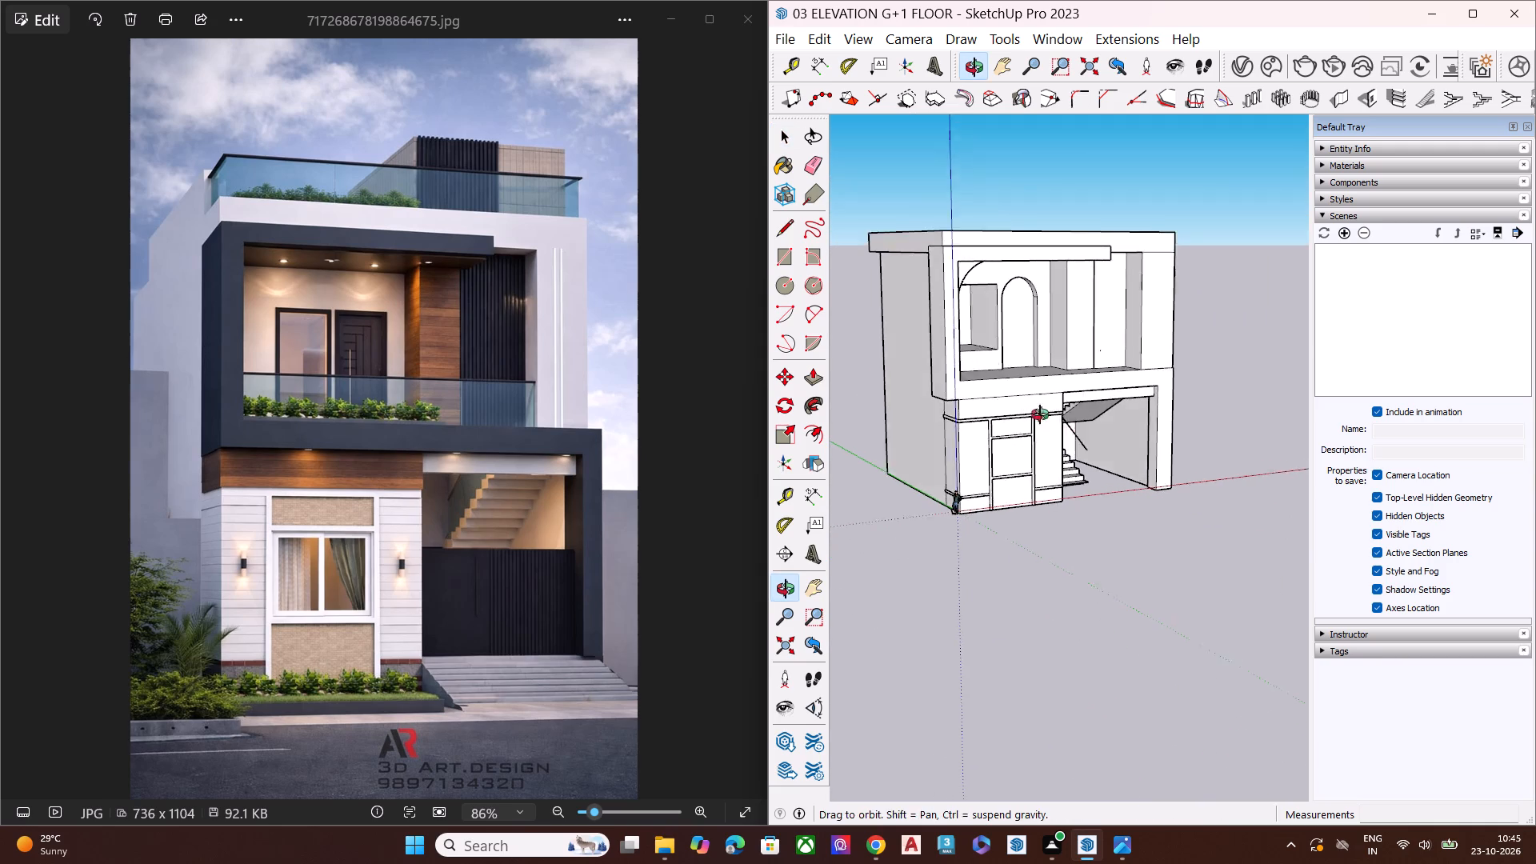
pyautogui.moveTo(1040, 414); pyautogui.dragTo(966, 379, button='middle')
pyautogui.scroll(2, 997, 450)
pyautogui.scroll(-2, 999, 457)
pyautogui.scroll(8, 999, 457)
pyautogui.scroll(-1, 1012, 456)
pyautogui.scroll(8, 1012, 456)
pyautogui.moveTo(1010, 454); pyautogui.dragTo(1015, 418, button='middle')
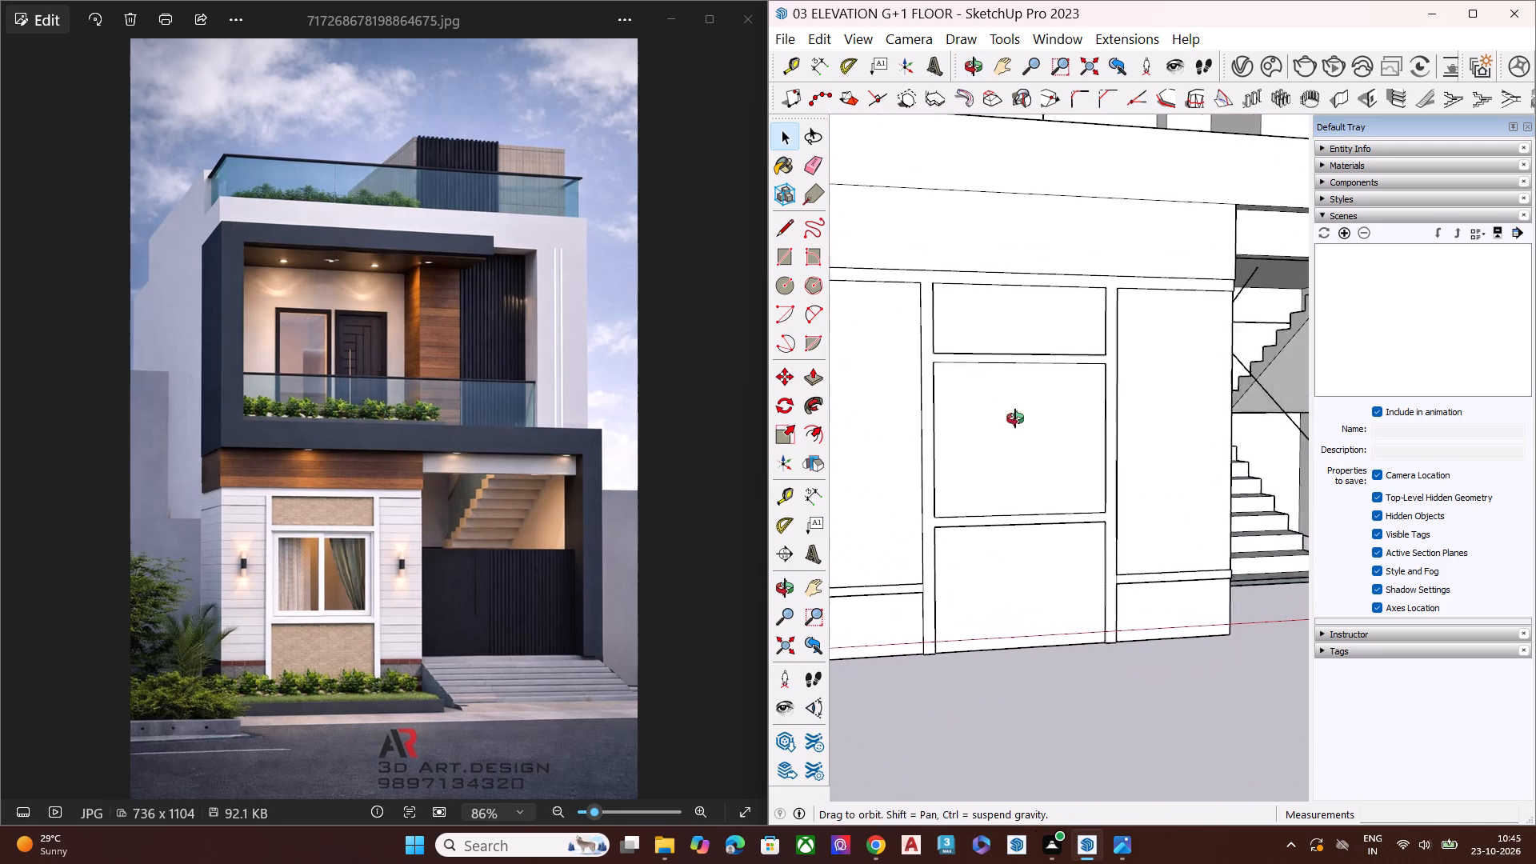
pyautogui.moveTo(1015, 418); pyautogui.dragTo(1058, 382, button='middle')
pyautogui.scroll(1, 1062, 384)
pyautogui.click(1058, 414)
pyautogui.press('p')
pyautogui.click(1070, 382)
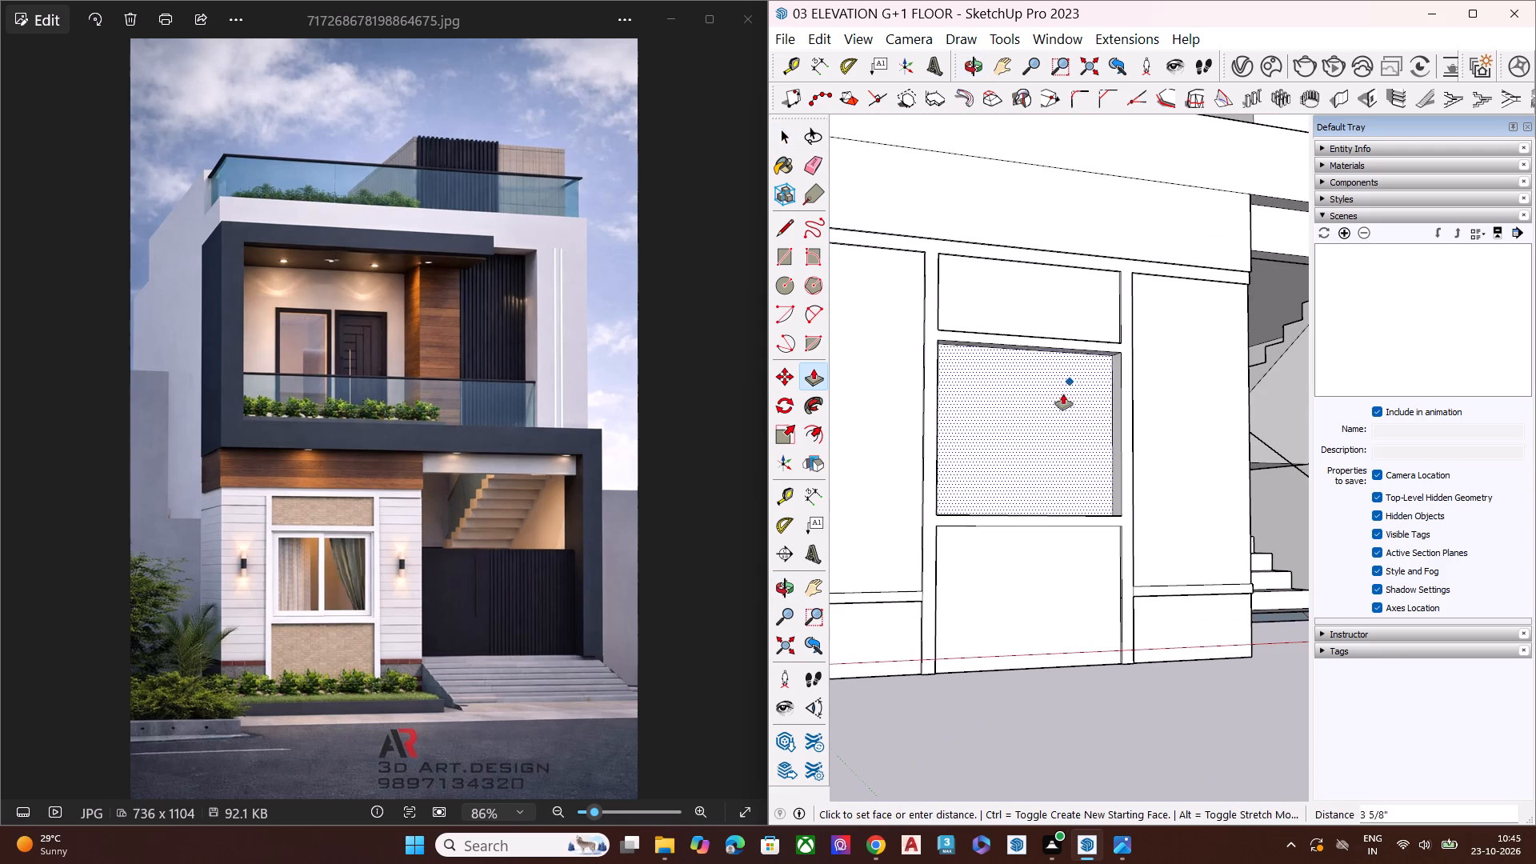
pyautogui.click(1055, 399)
pyautogui.press('space')
pyautogui.click(1043, 754)
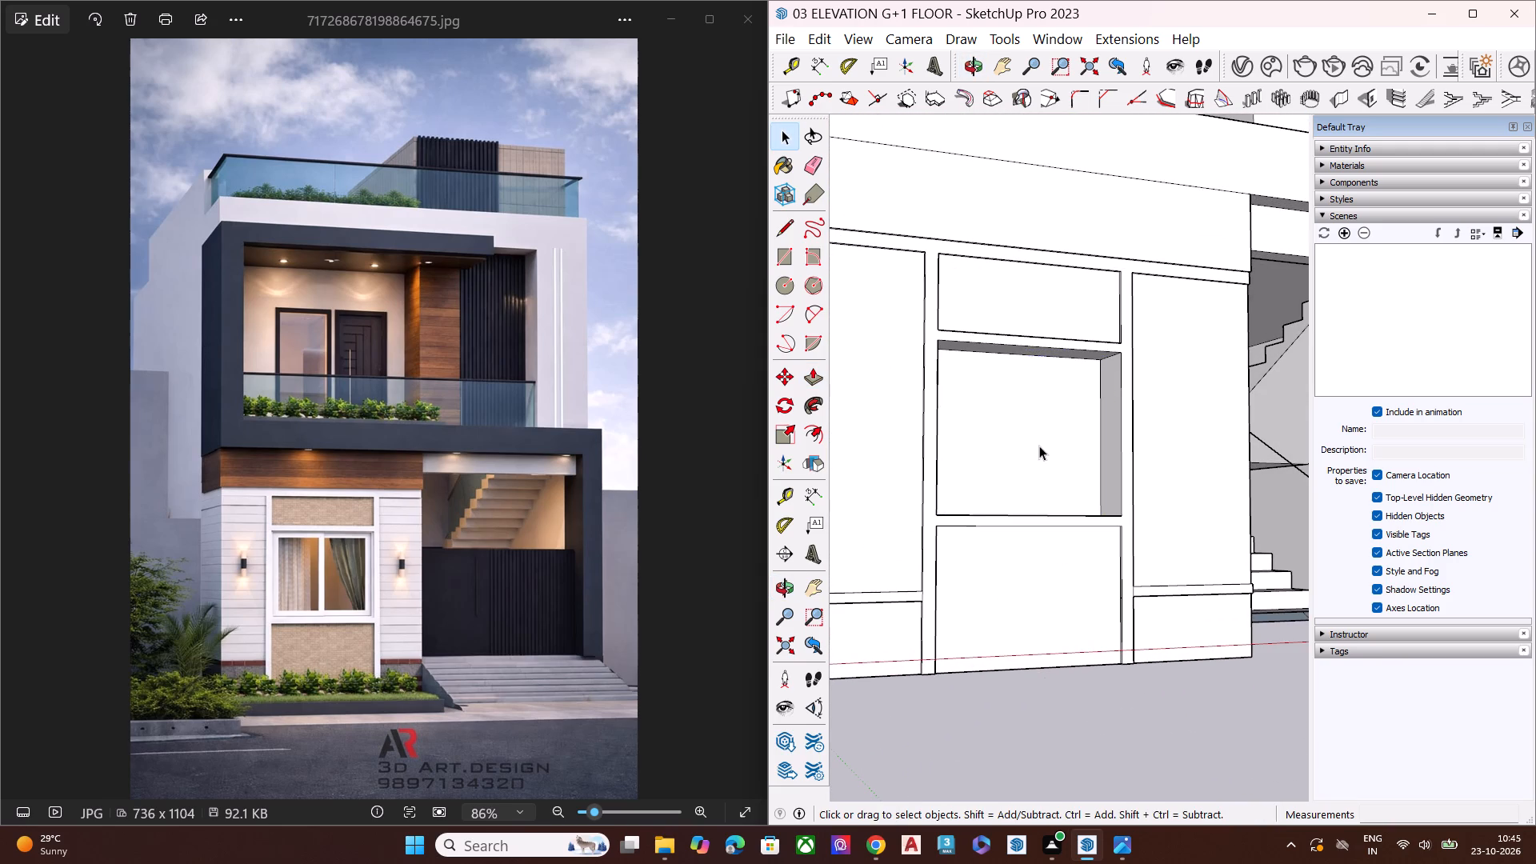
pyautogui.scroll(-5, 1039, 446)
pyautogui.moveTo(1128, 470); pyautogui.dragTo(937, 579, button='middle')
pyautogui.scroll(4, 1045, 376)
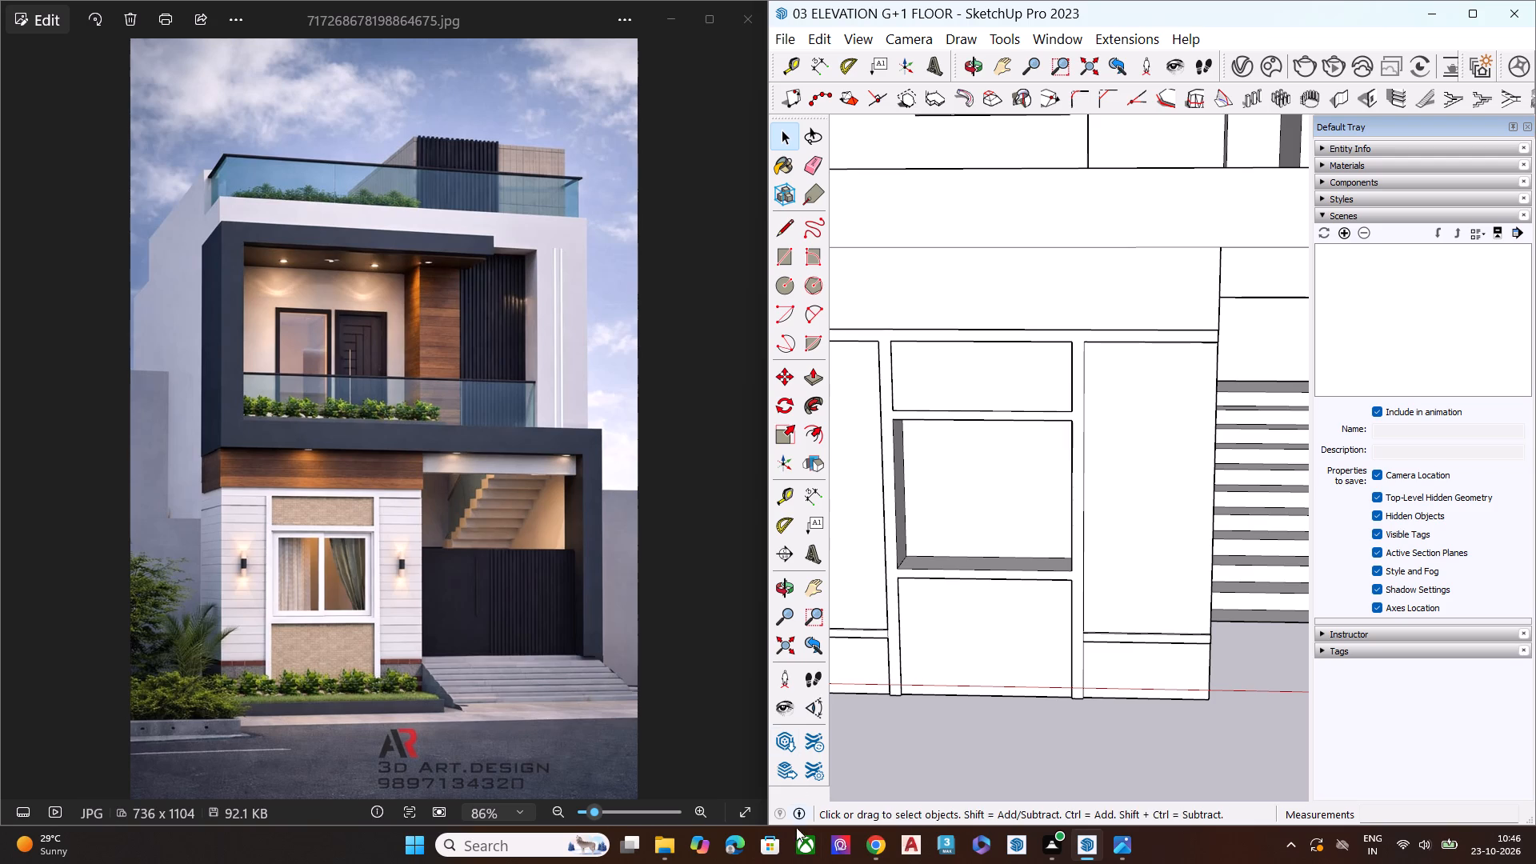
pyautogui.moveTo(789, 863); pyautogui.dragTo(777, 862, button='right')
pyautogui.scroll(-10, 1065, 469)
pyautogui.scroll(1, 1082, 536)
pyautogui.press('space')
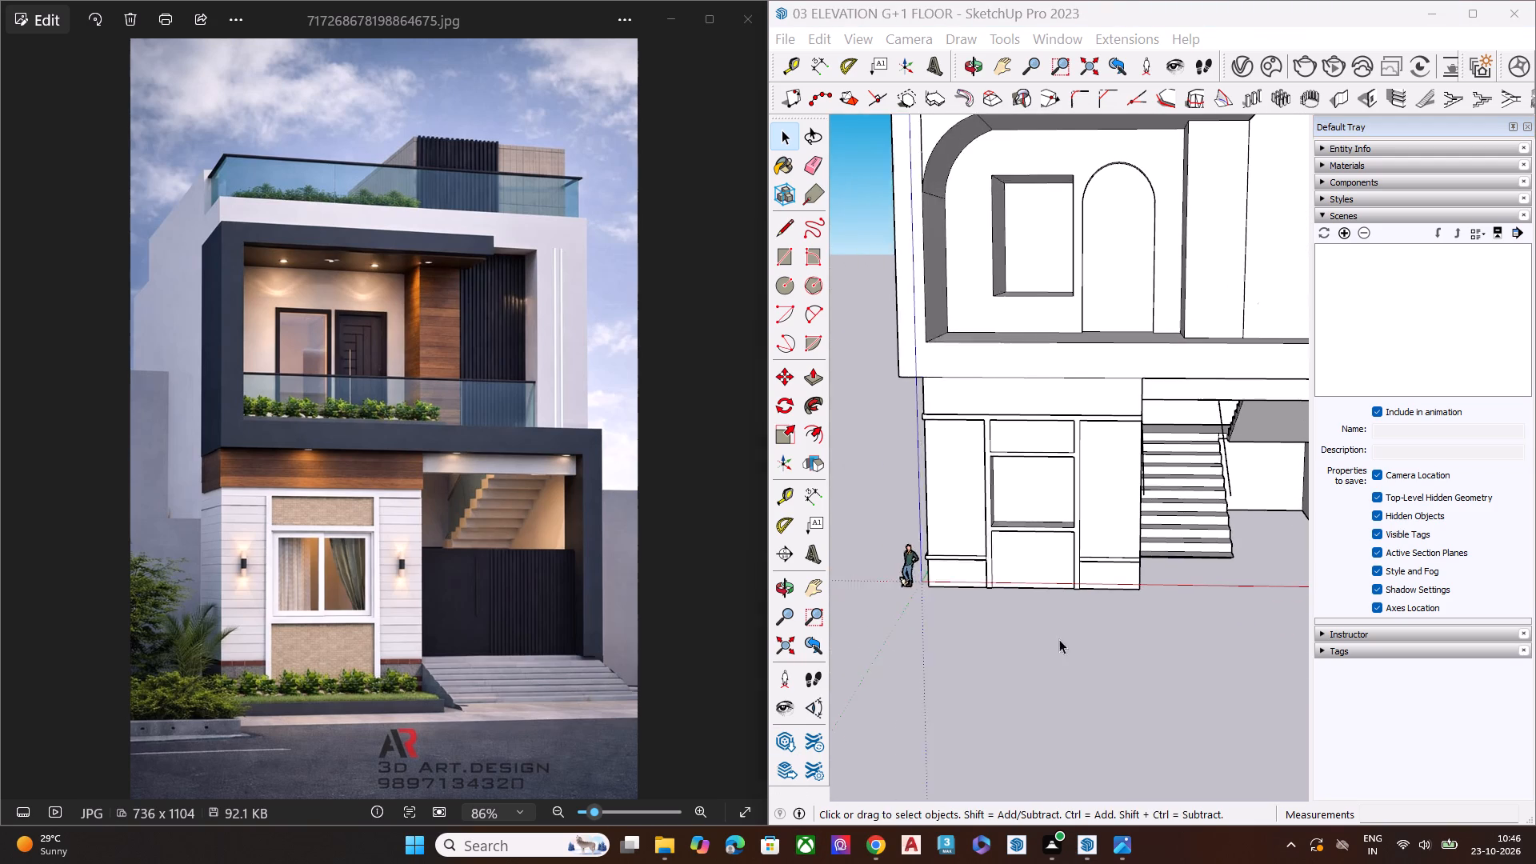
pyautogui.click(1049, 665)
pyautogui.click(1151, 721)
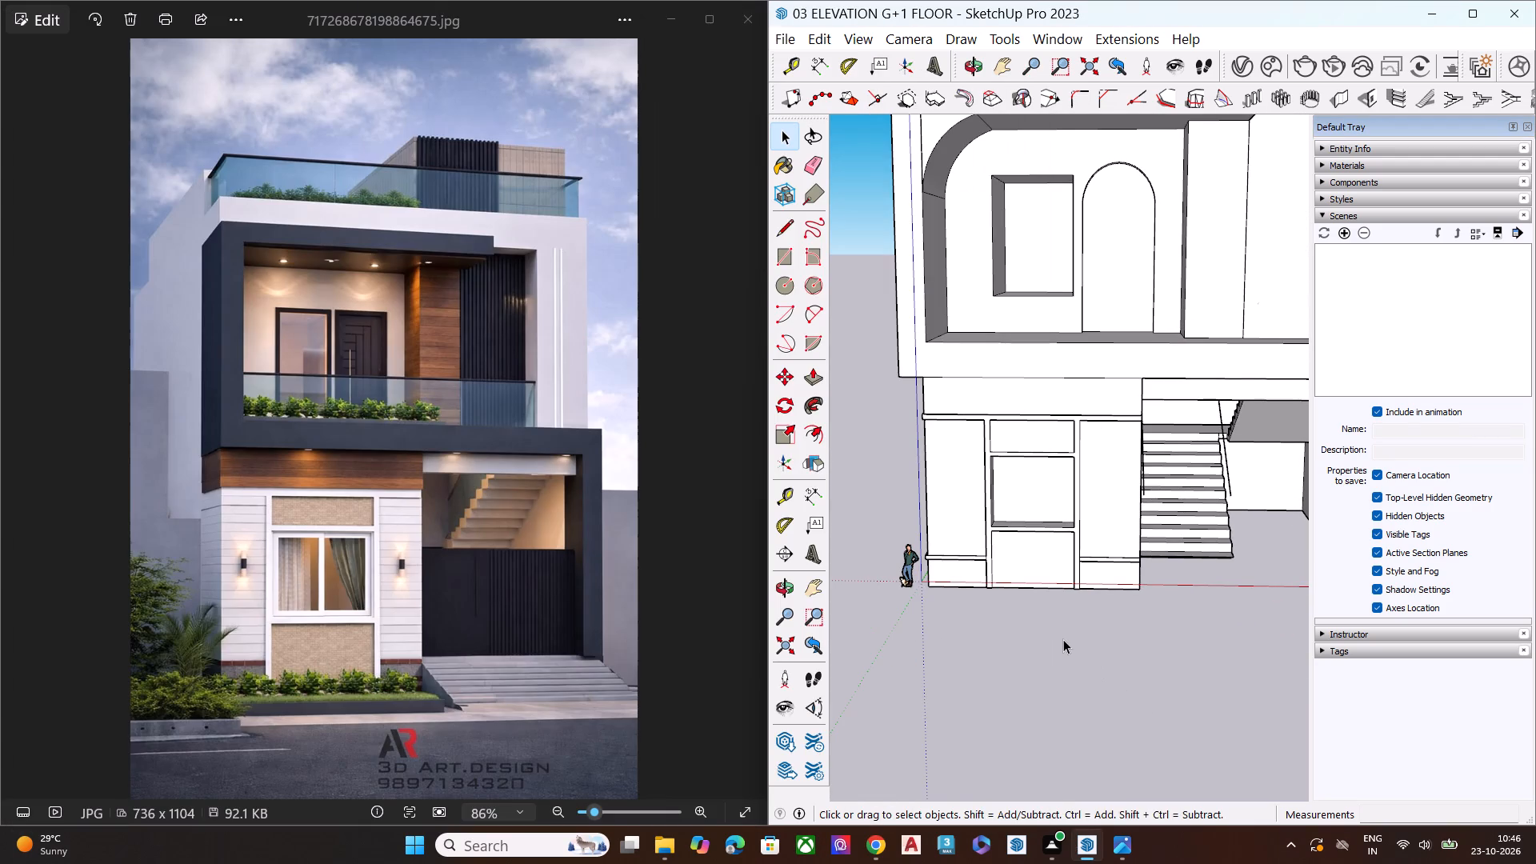
# Pull the curved infill face at the balcony opening's upper corner outward until flush with the front frame.
pyautogui.scroll(-6, 1063, 639)
pyautogui.moveTo(1099, 646); pyautogui.dragTo(1190, 447, button='middle')
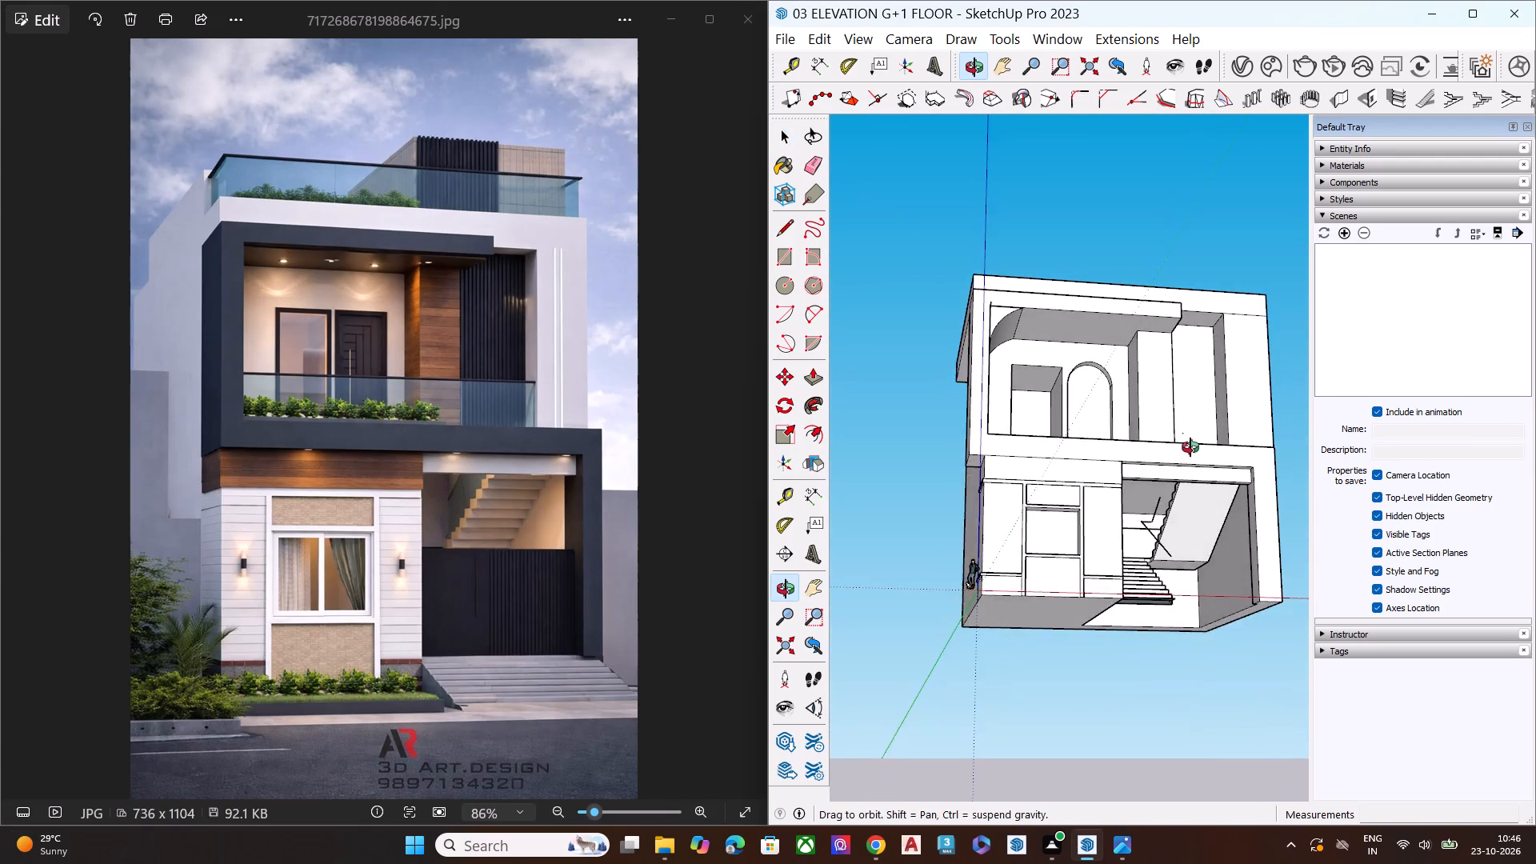
pyautogui.moveTo(1190, 447); pyautogui.dragTo(1139, 372, button='middle')
pyautogui.scroll(9, 964, 290)
pyautogui.scroll(1, 1026, 322)
pyautogui.scroll(-2, 1026, 322)
pyautogui.scroll(1, 1026, 322)
pyautogui.scroll(-1, 1026, 322)
pyautogui.scroll(6, 1026, 322)
pyautogui.moveTo(1040, 359); pyautogui.dragTo(995, 532, button='middle')
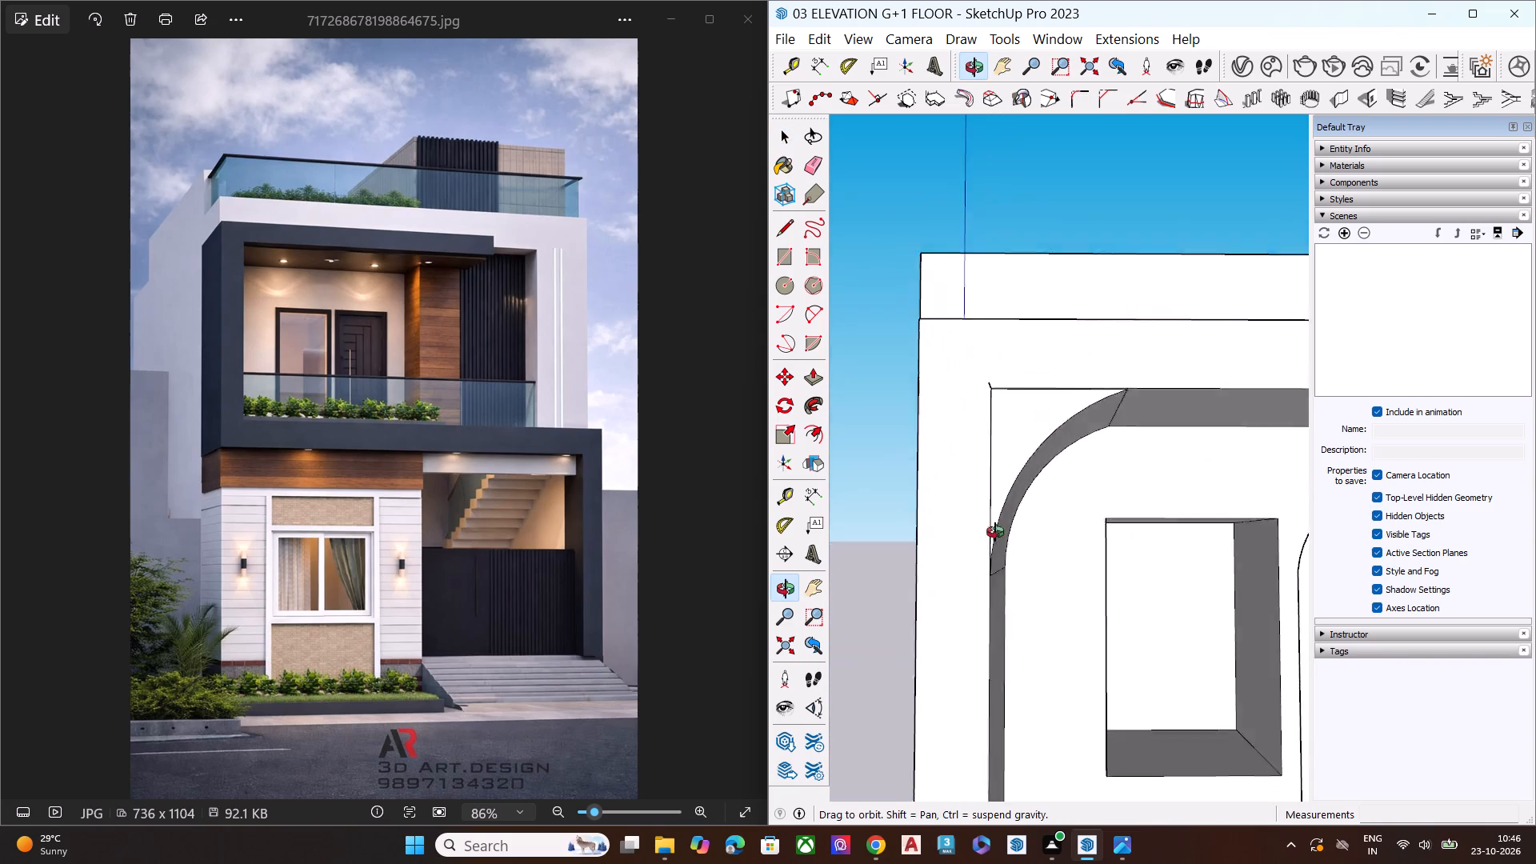
pyautogui.moveTo(995, 532); pyautogui.dragTo(850, 579, button='middle')
pyautogui.scroll(1, 910, 575)
pyautogui.scroll(6, 882, 474)
pyautogui.moveTo(994, 409); pyautogui.dragTo(868, 393, button='middle')
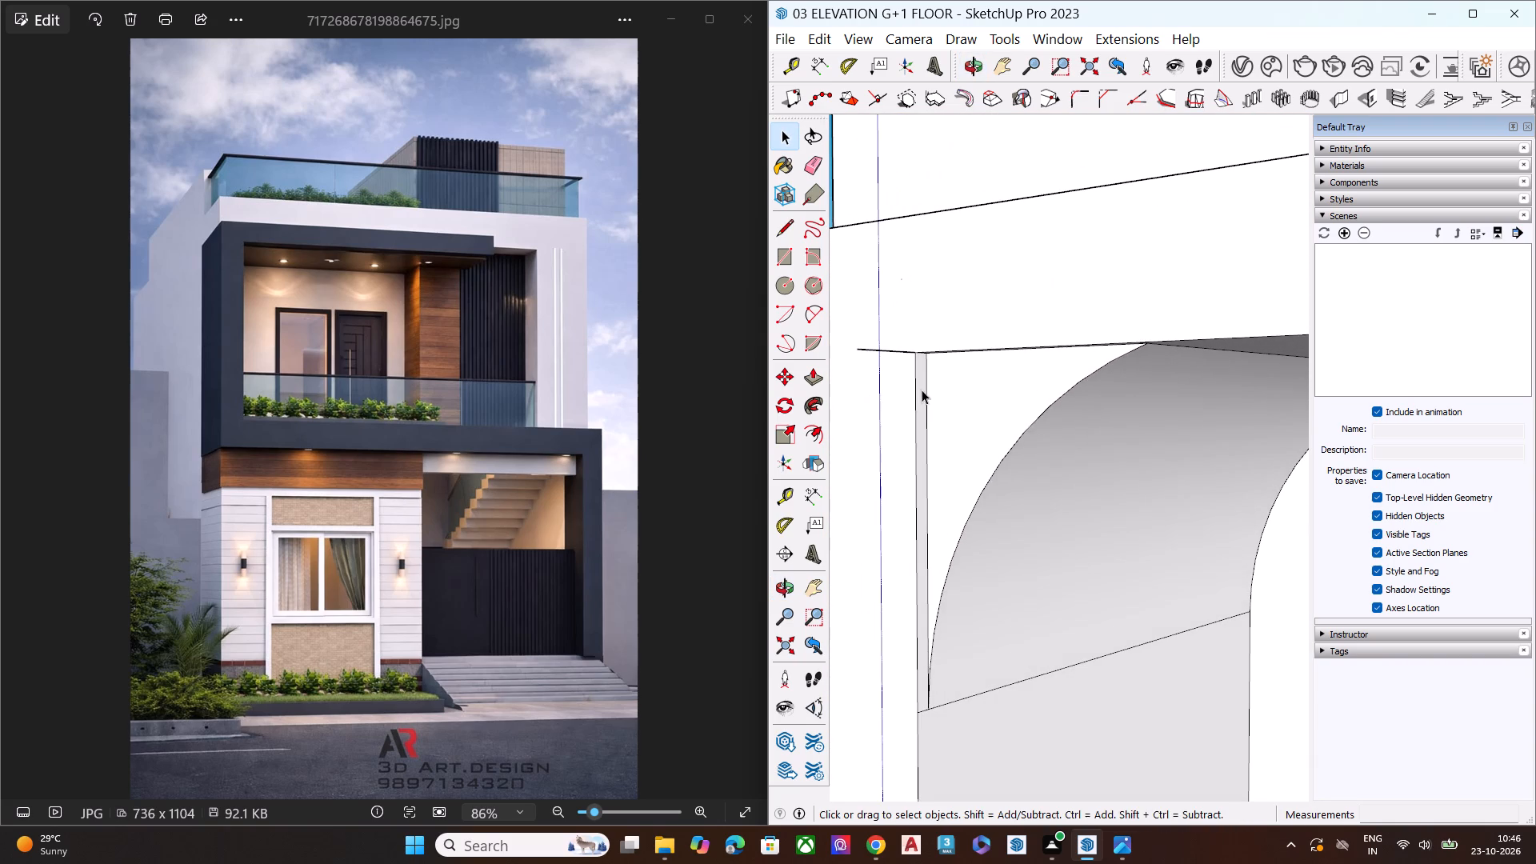
pyautogui.click(979, 388)
pyautogui.press('p')
pyautogui.click(979, 388)
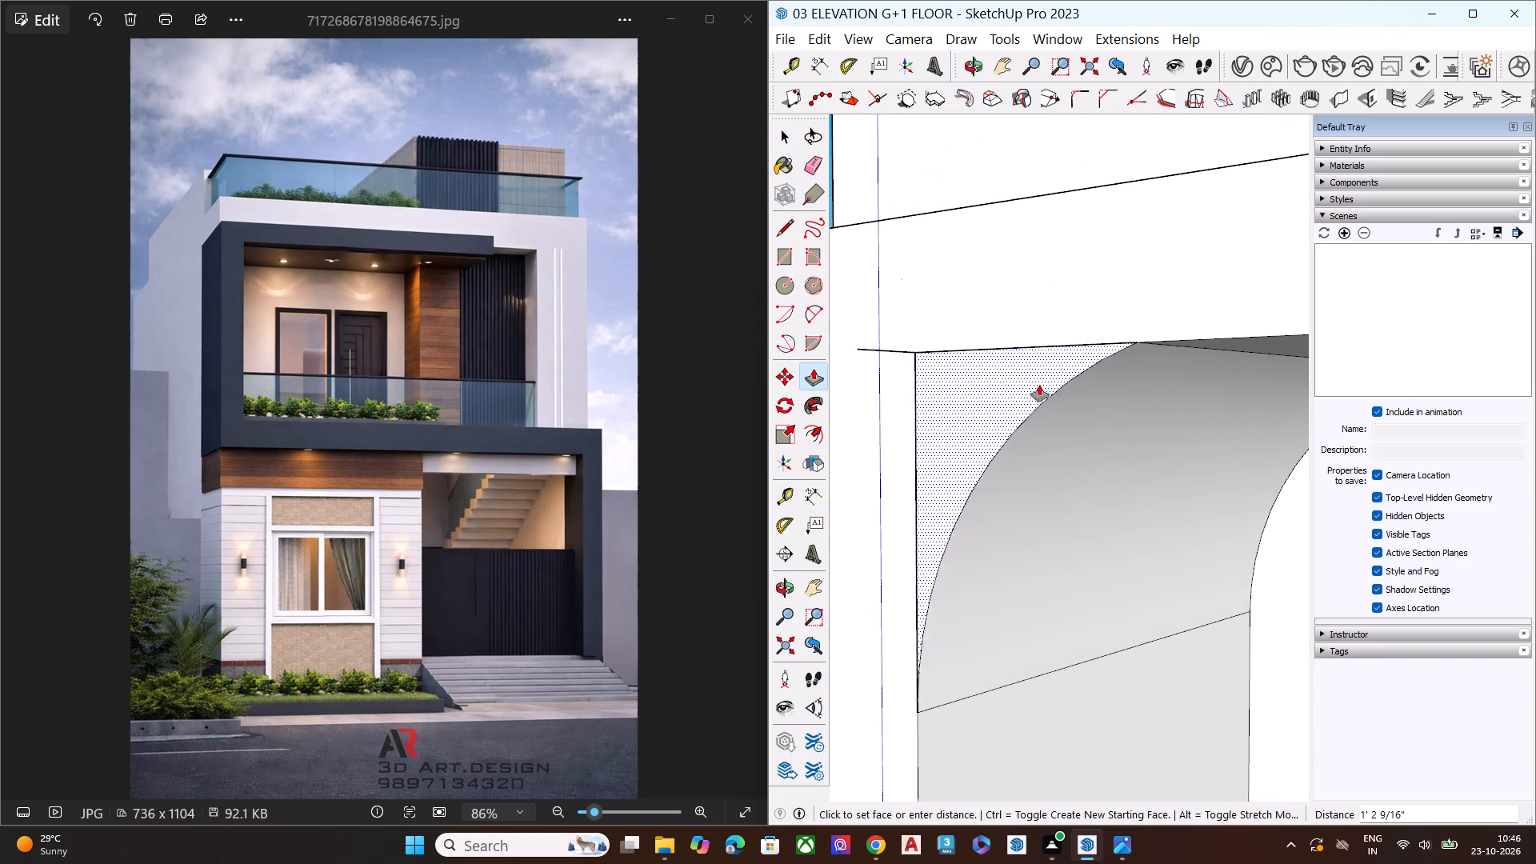
pyautogui.click(1140, 335)
pyautogui.press('space')
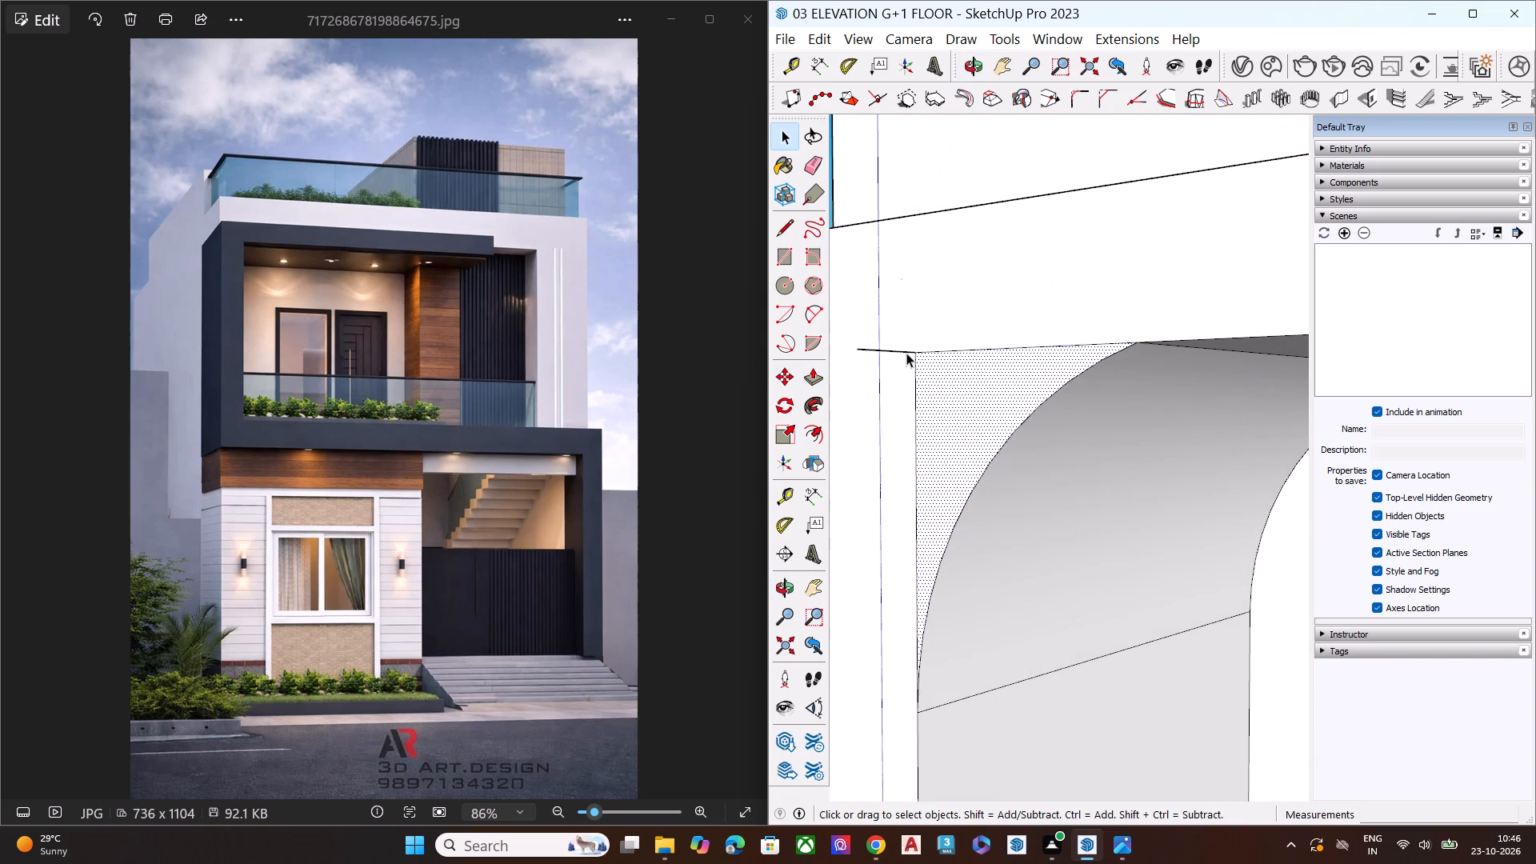
# Pull the front face of the roof band outward by 4 1/2" so it is flush with the balcony frame below.
pyautogui.scroll(-5, 1011, 414)
pyautogui.moveTo(996, 360); pyautogui.dragTo(1042, 682, button='middle')
pyautogui.scroll(3, 943, 360)
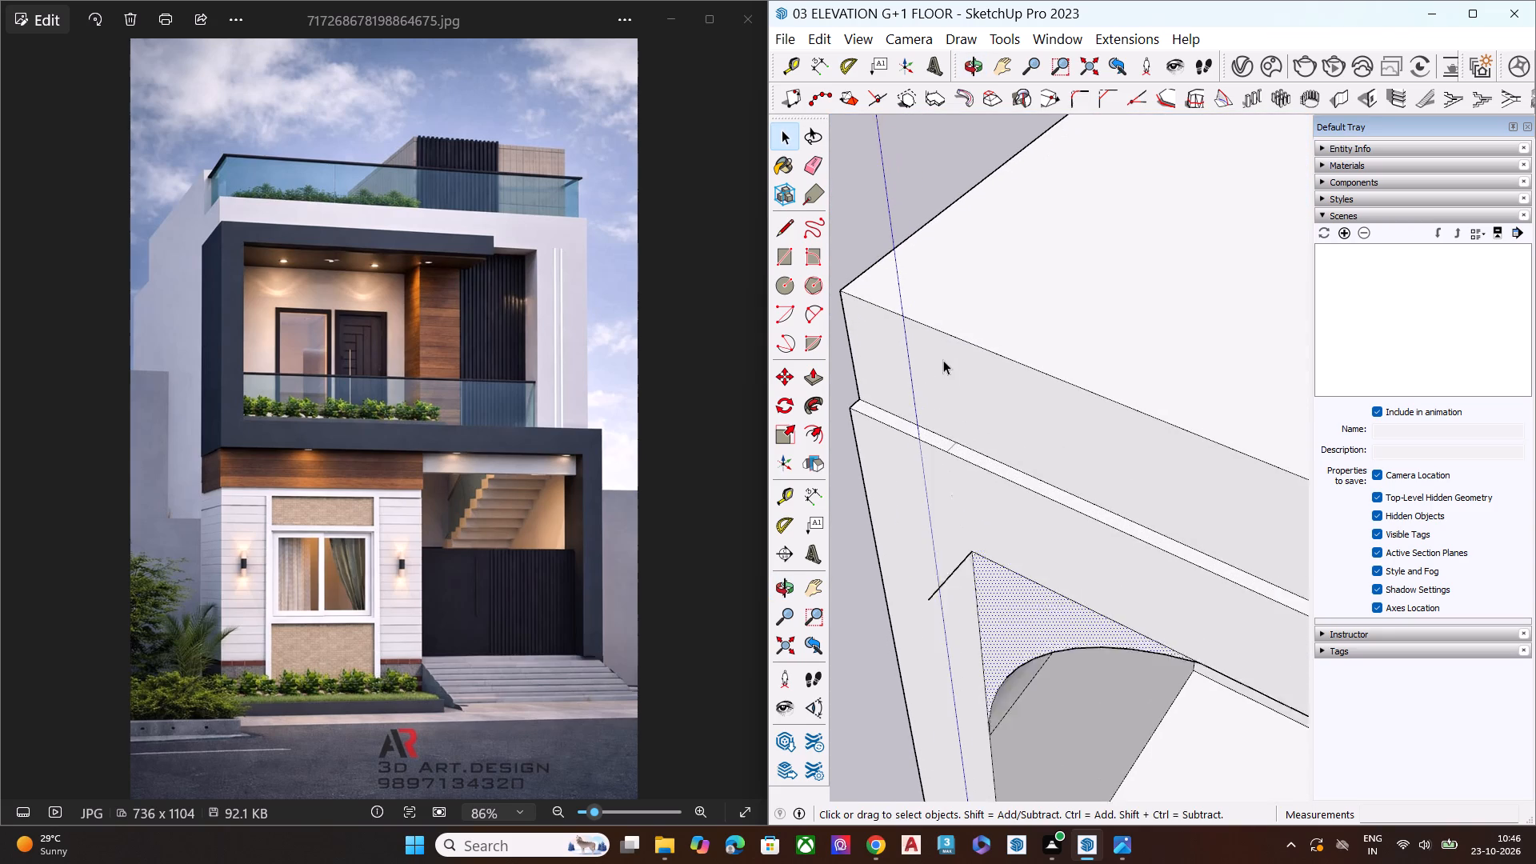
pyautogui.scroll(2, 943, 360)
pyautogui.scroll(-1, 943, 360)
pyautogui.scroll(1, 943, 360)
pyautogui.click(970, 396)
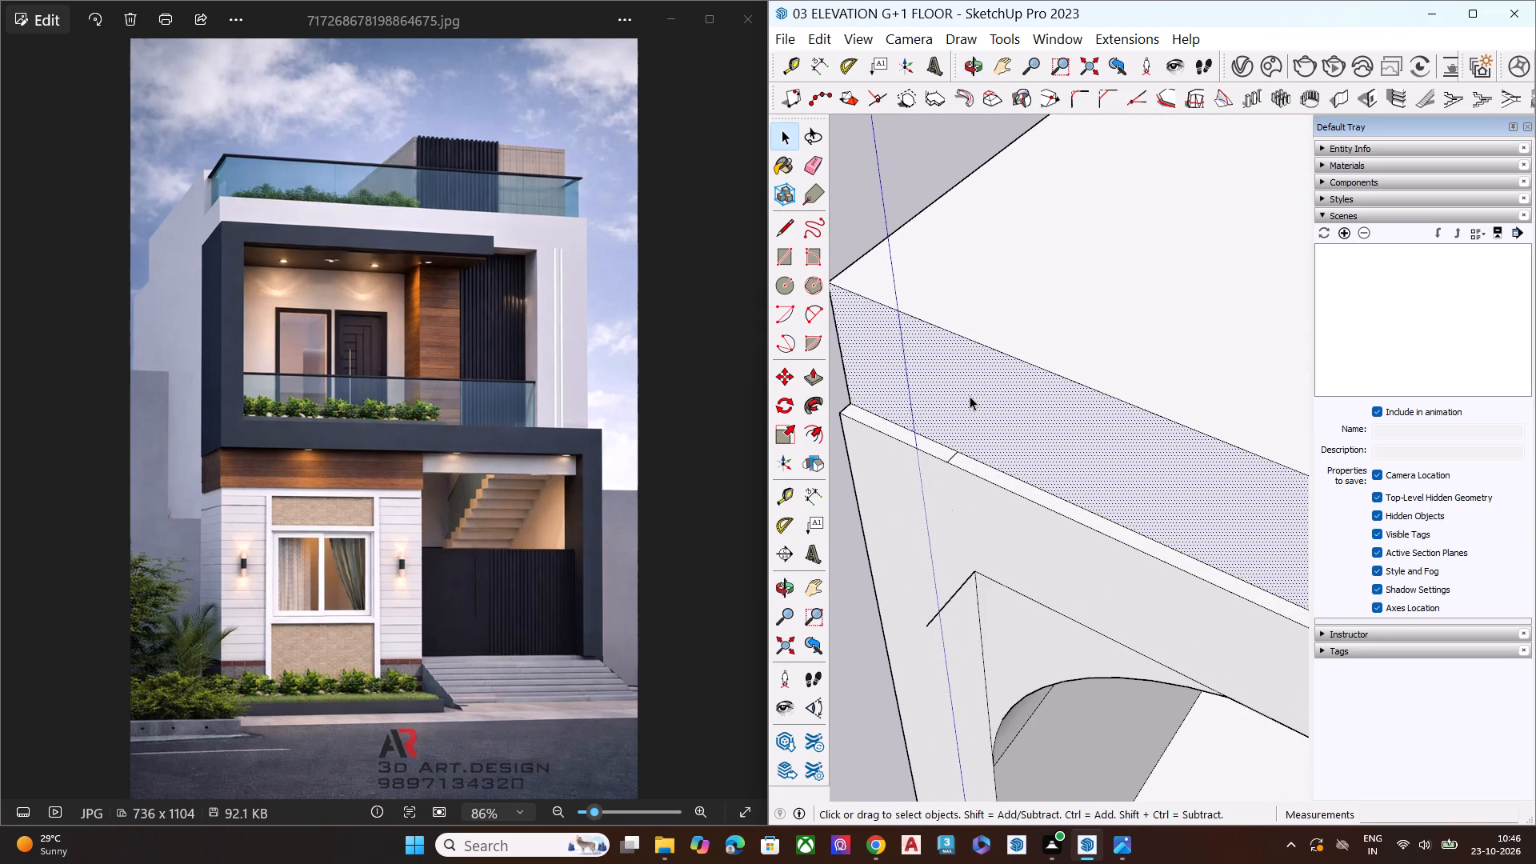
pyautogui.press('p')
pyautogui.click(970, 396)
pyautogui.click(989, 489)
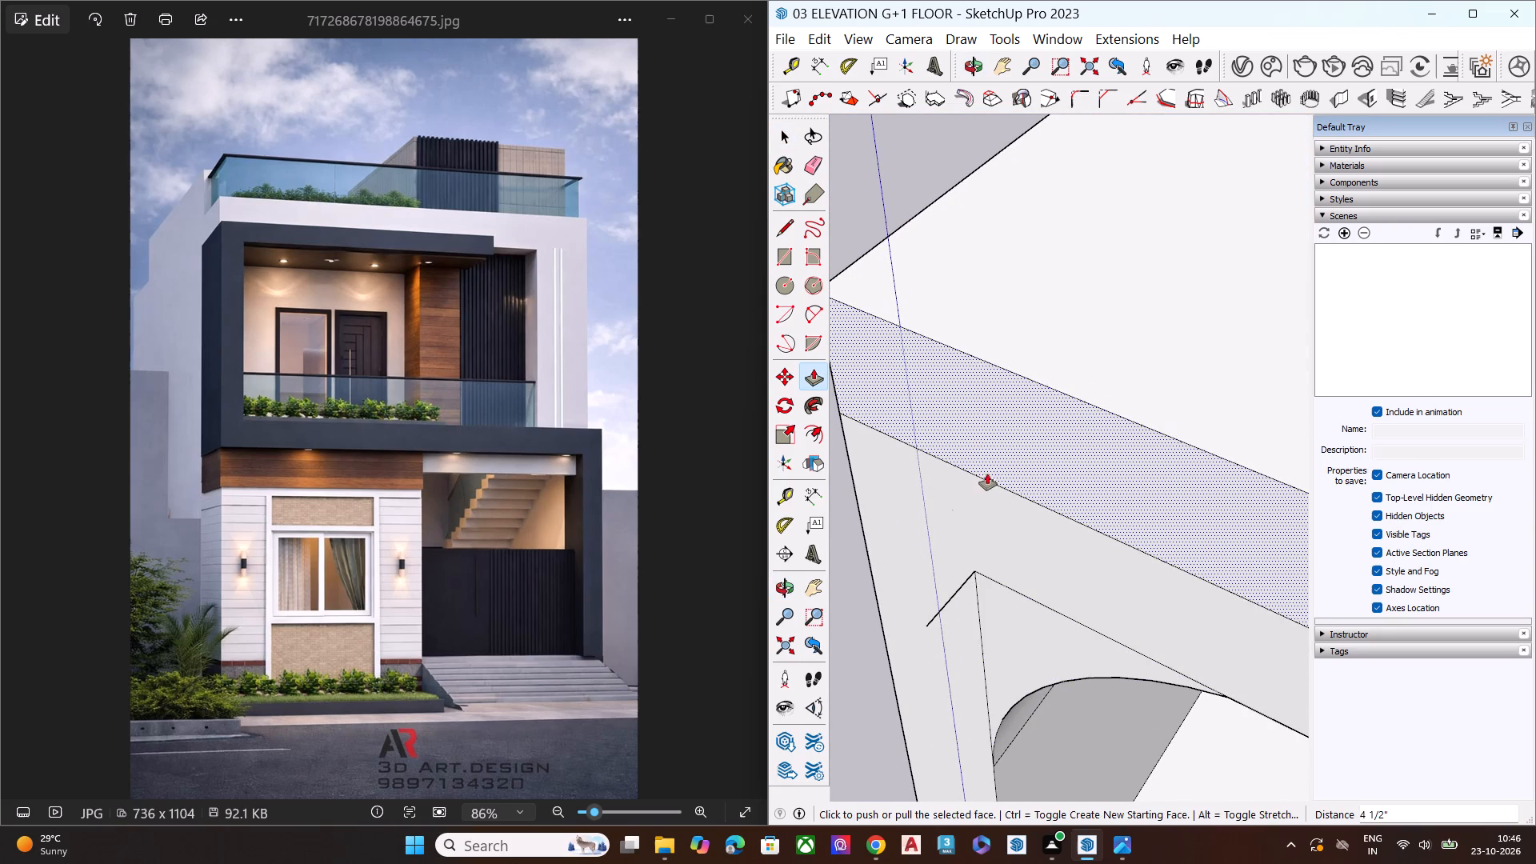
pyautogui.scroll(-4, 986, 398)
pyautogui.scroll(1, 986, 398)
pyautogui.scroll(-5, 986, 398)
pyautogui.press('space')
# Erase the short stray edge on the frame's front face beside the balcony opening's curved upper corner.
pyautogui.scroll(-3, 988, 373)
pyautogui.scroll(1, 988, 373)
pyautogui.scroll(-3, 988, 373)
pyautogui.moveTo(990, 442); pyautogui.dragTo(862, 577, button='middle')
pyautogui.scroll(2, 875, 554)
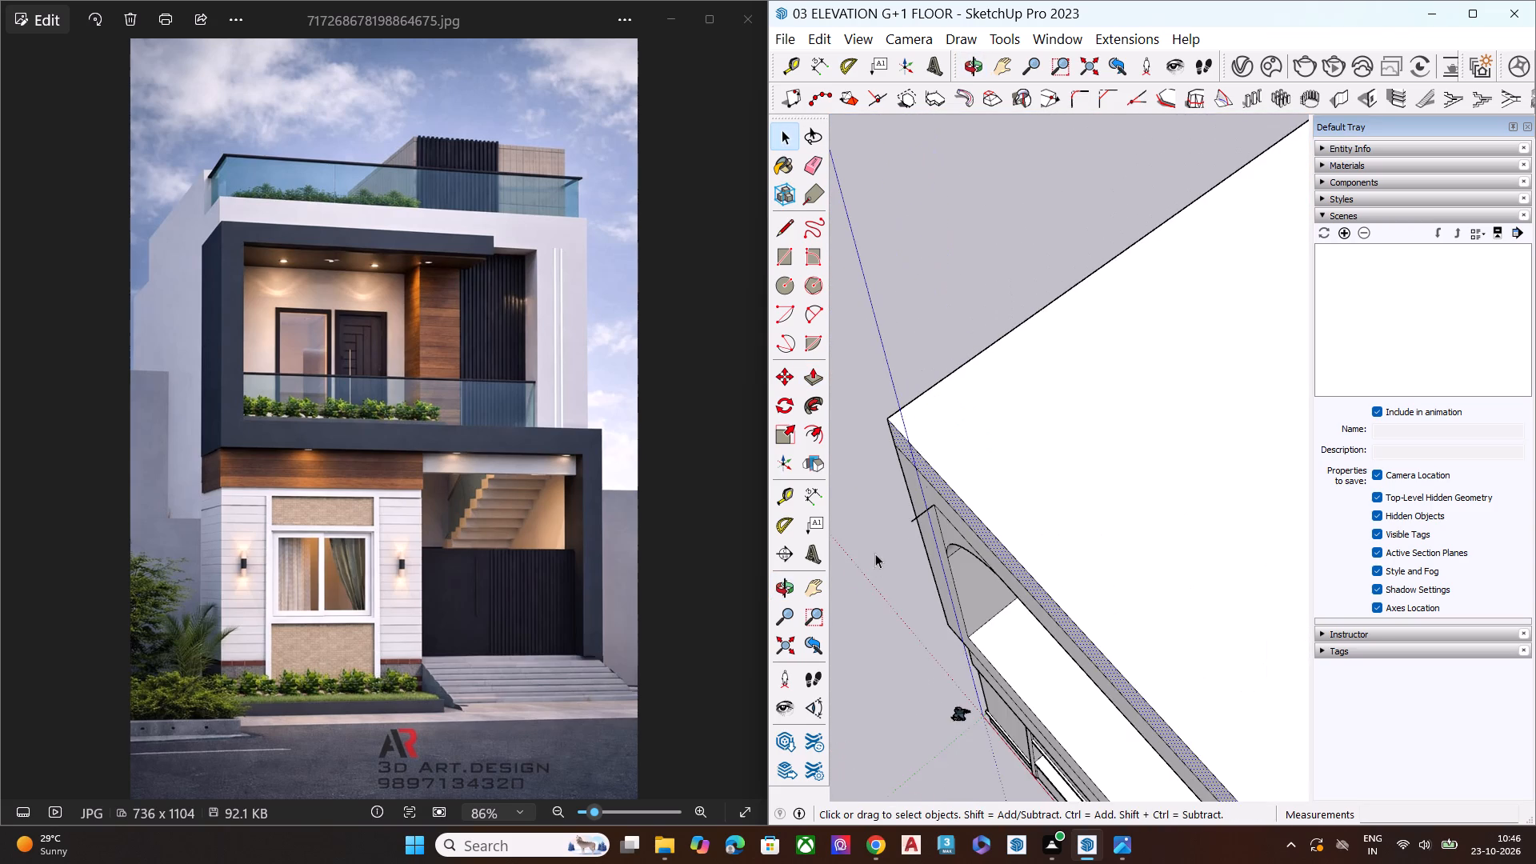
pyautogui.scroll(6, 875, 554)
pyautogui.press('e')
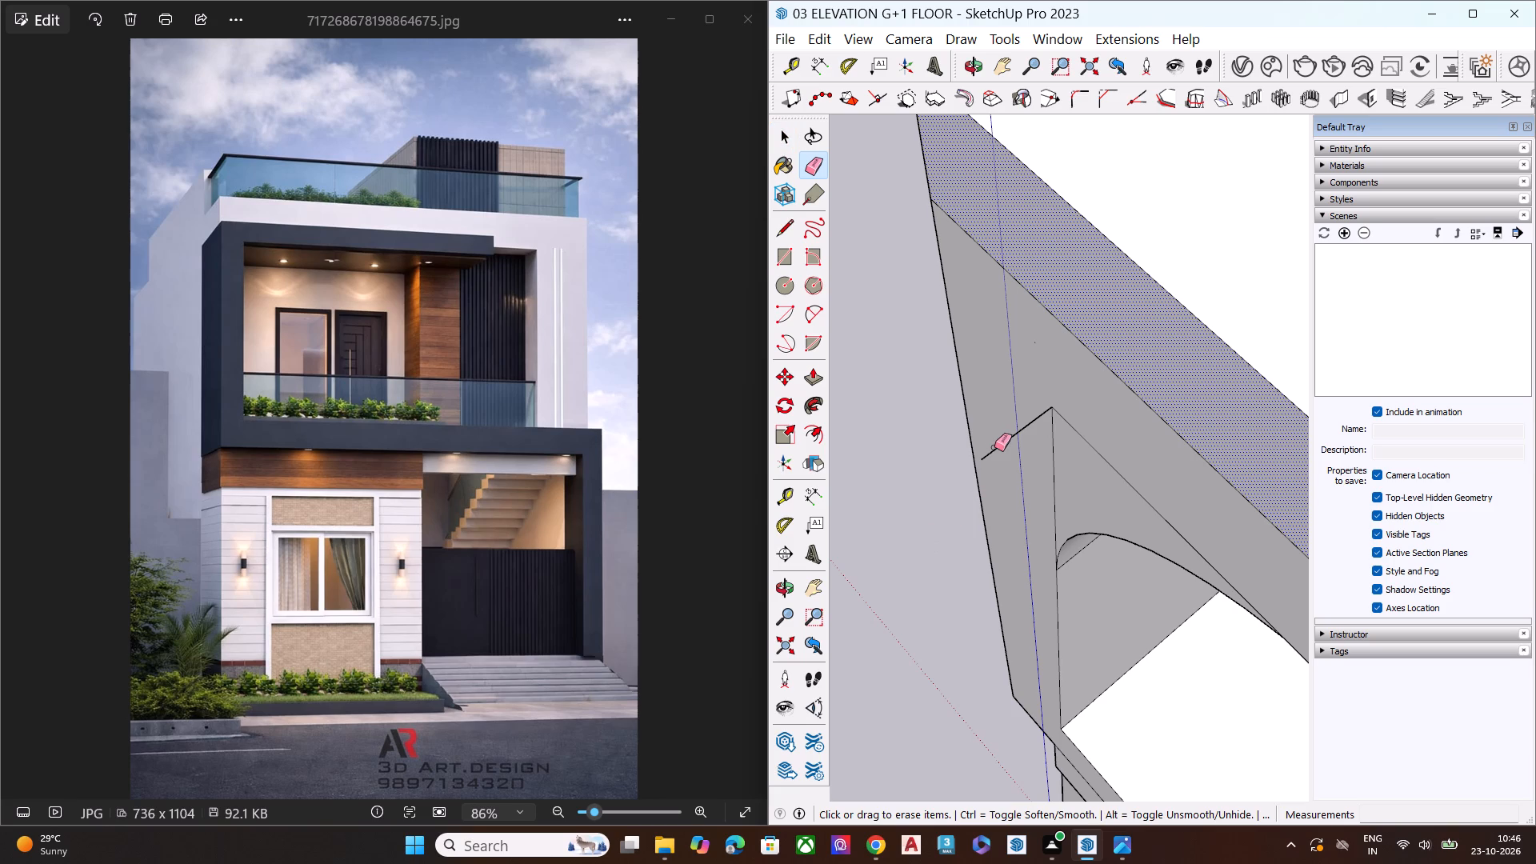
pyautogui.click(996, 451)
pyautogui.scroll(-3, 946, 474)
pyautogui.scroll(1, 943, 474)
pyautogui.scroll(-4, 943, 474)
pyautogui.press('space')
pyautogui.scroll(-7, 961, 515)
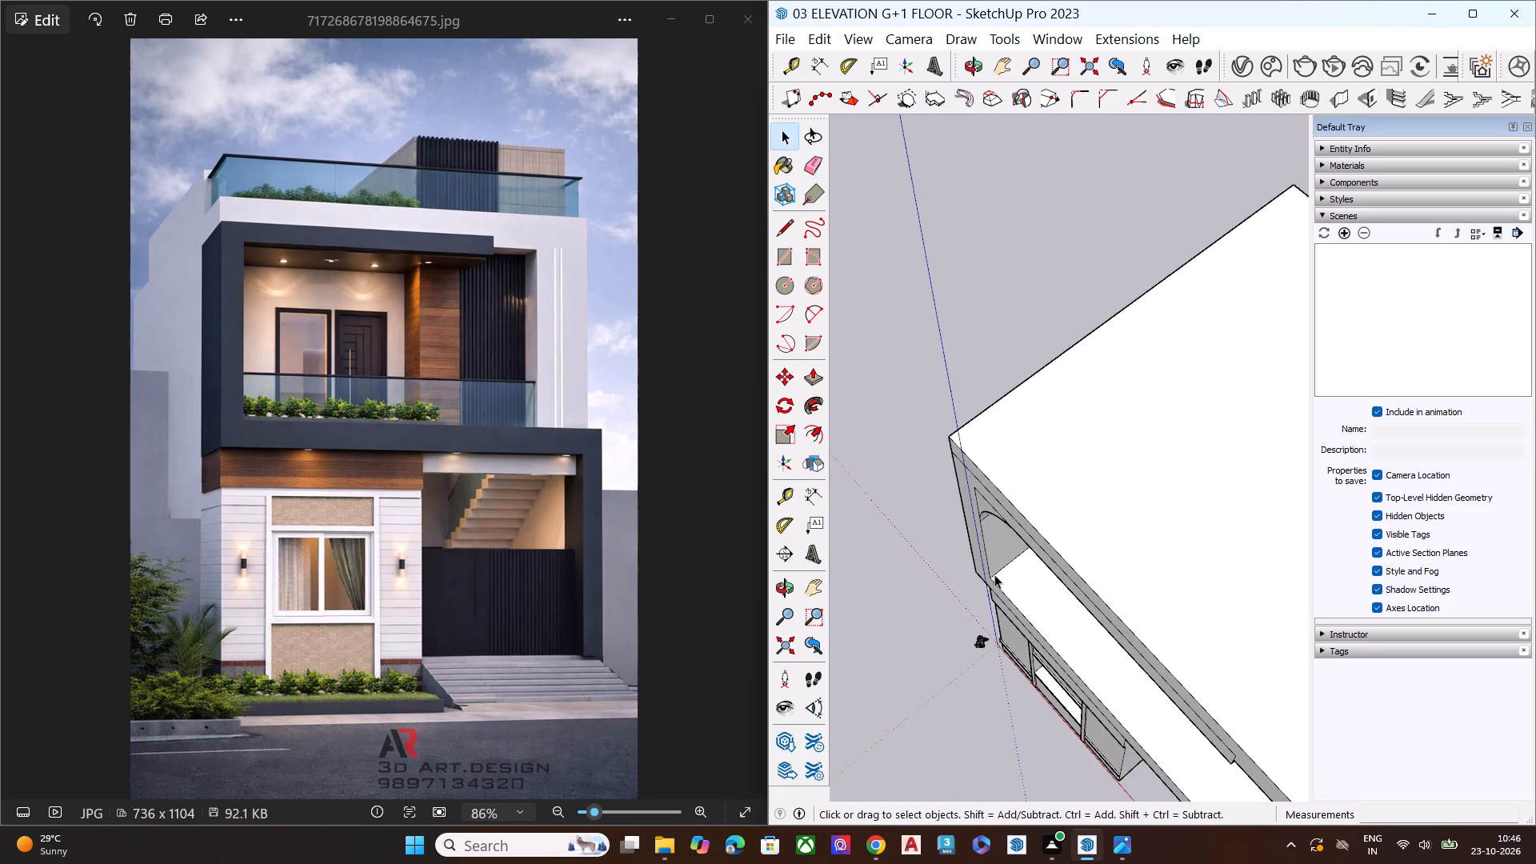
# Erase the leftover vertical and horizontal edges between the curved corner infill and the balcony's front frame.
pyautogui.moveTo(992, 572); pyautogui.dragTo(1180, 285, button='middle')
pyautogui.scroll(1, 1178, 285)
pyautogui.scroll(-9, 1024, 333)
pyautogui.scroll(-2, 998, 483)
pyautogui.scroll(1, 1006, 493)
pyautogui.scroll(-2, 1006, 493)
pyautogui.moveTo(1059, 515); pyautogui.dragTo(1163, 376, button='middle')
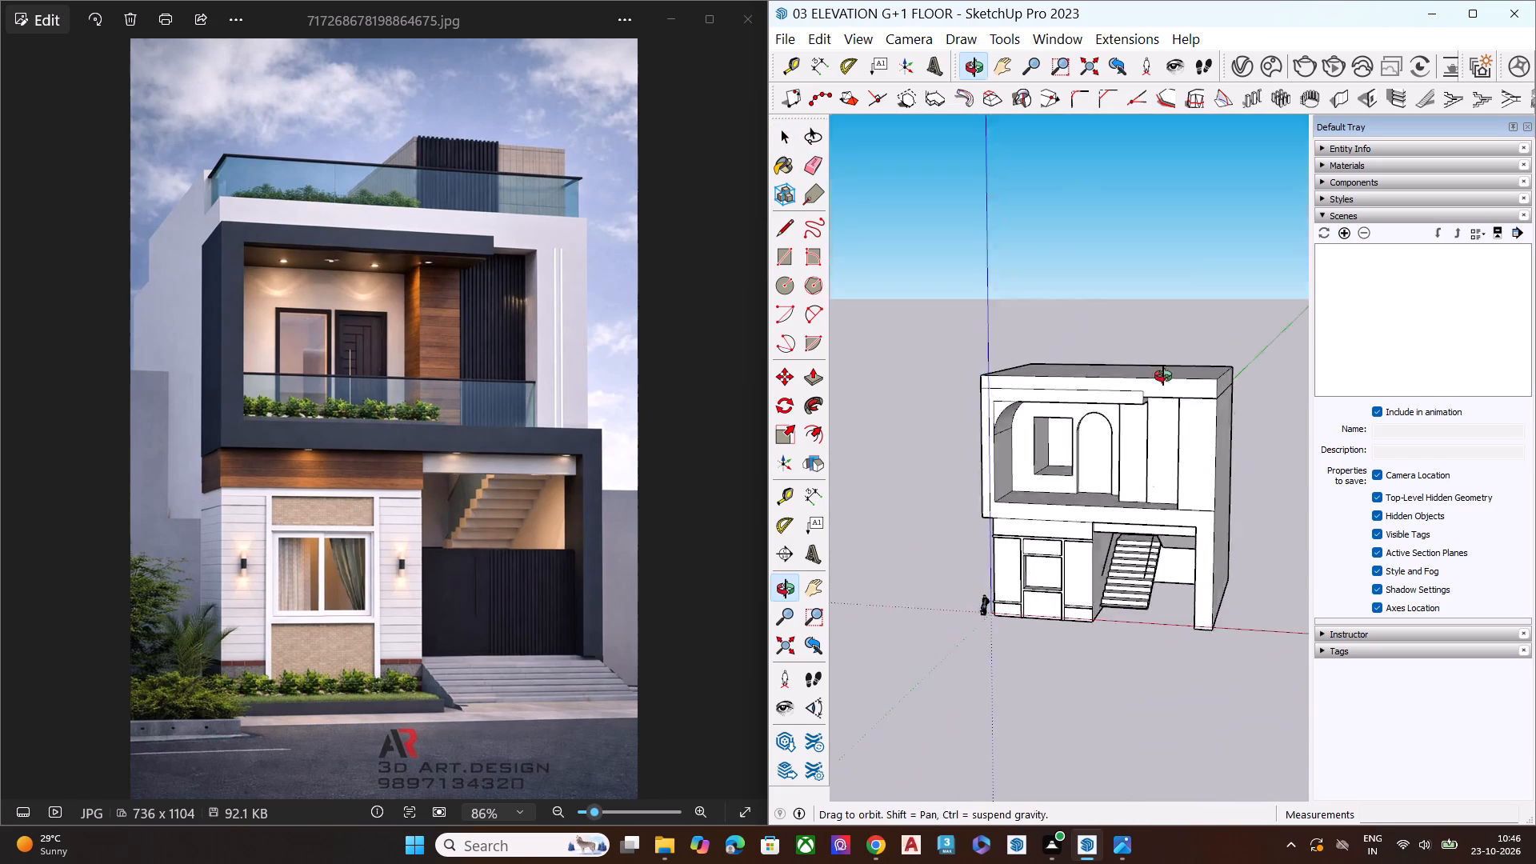
pyautogui.moveTo(1163, 376); pyautogui.dragTo(1193, 330, button='middle')
pyautogui.scroll(2, 1180, 358)
pyautogui.scroll(-1, 1174, 367)
pyautogui.scroll(6, 1171, 370)
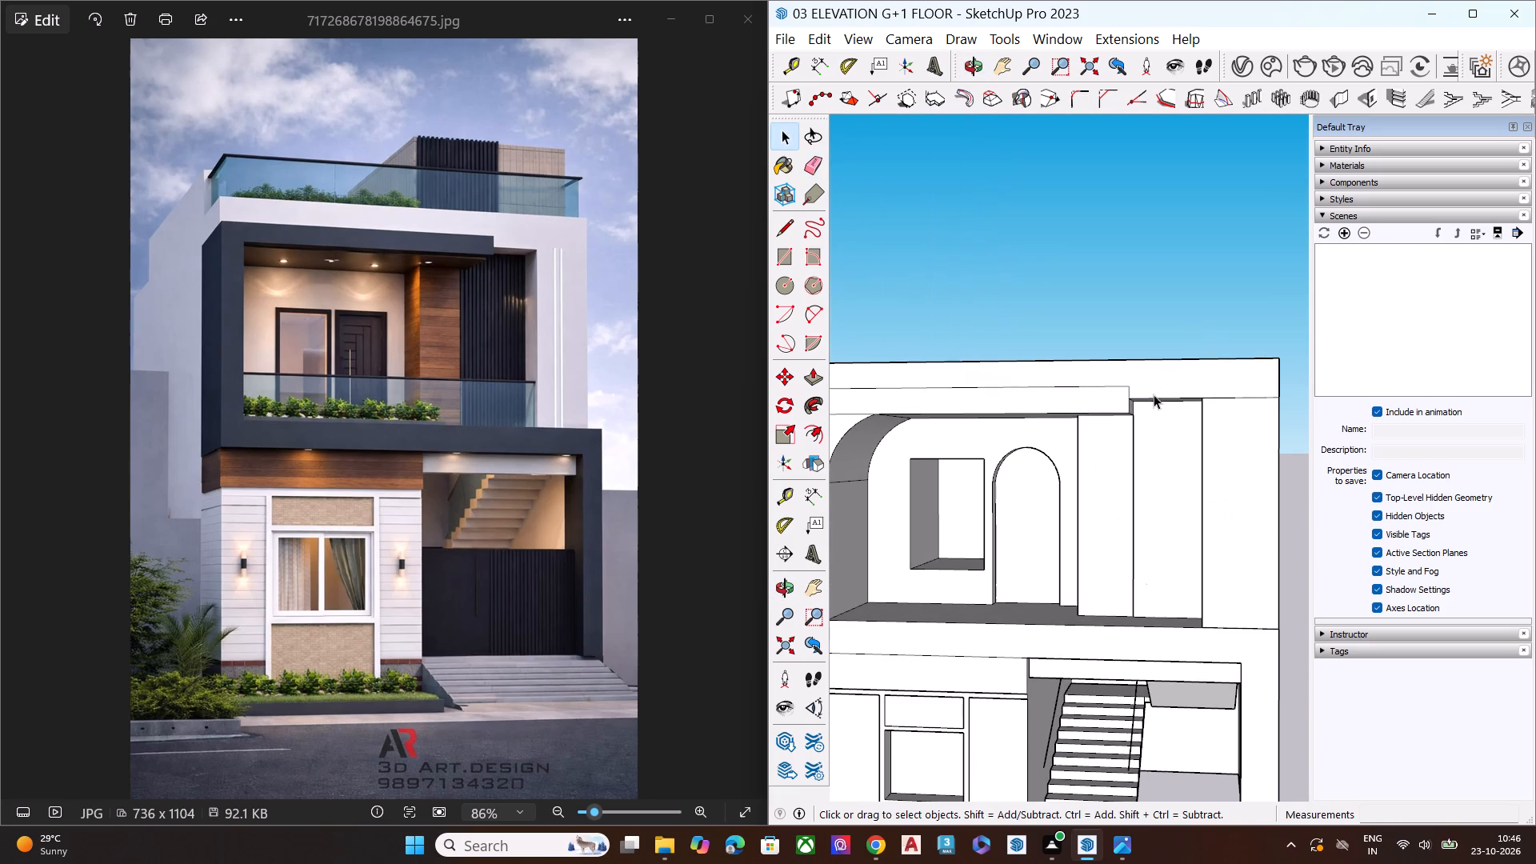
pyautogui.press('e')
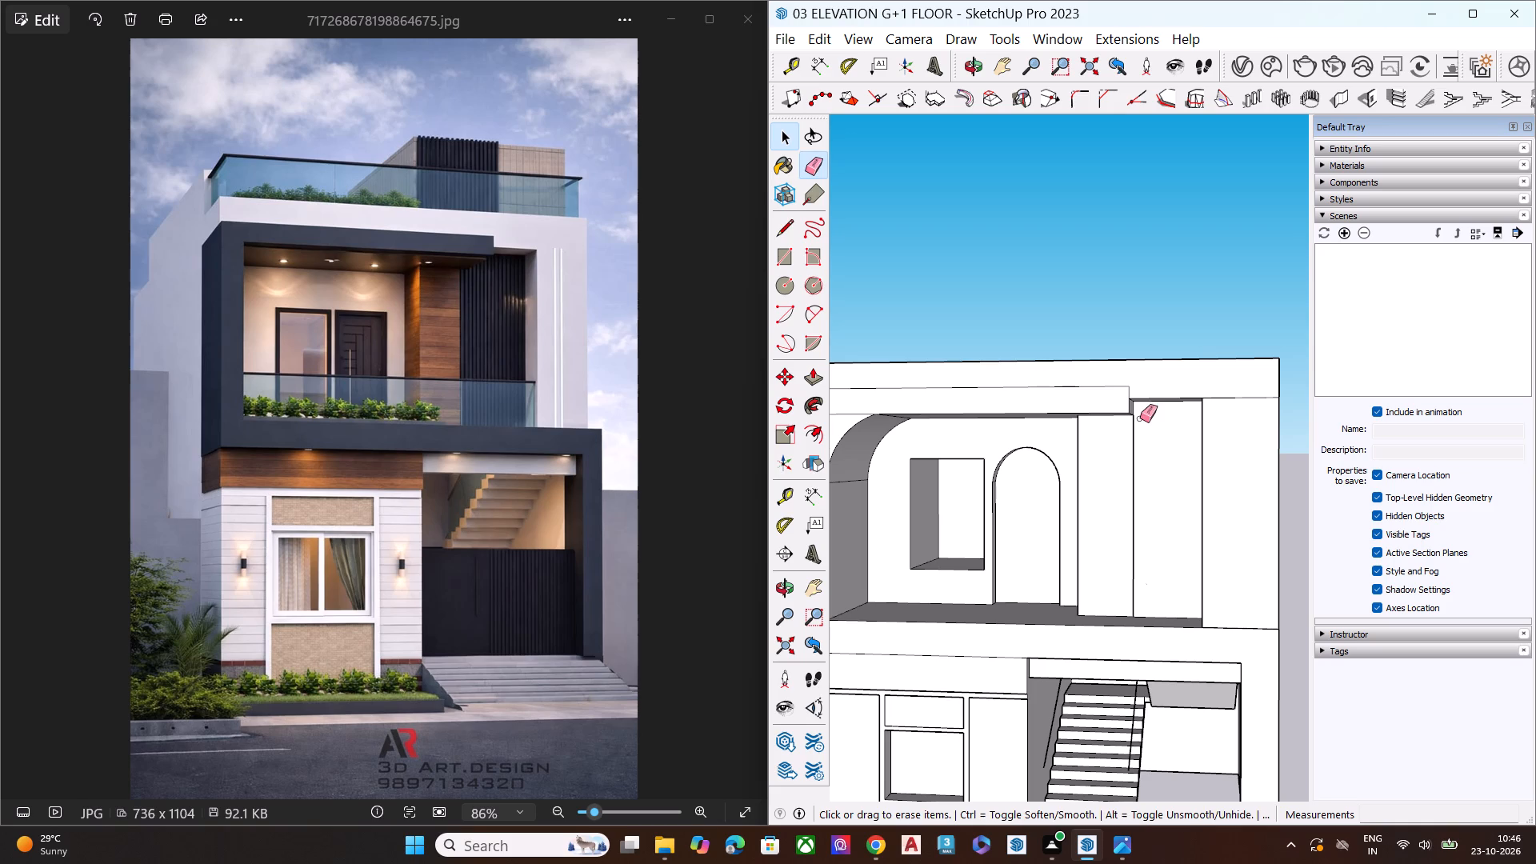
pyautogui.scroll(1, 933, 371)
pyautogui.scroll(-1, 1106, 401)
pyautogui.scroll(1, 1107, 403)
pyautogui.scroll(-5, 1111, 410)
pyautogui.scroll(10, 869, 444)
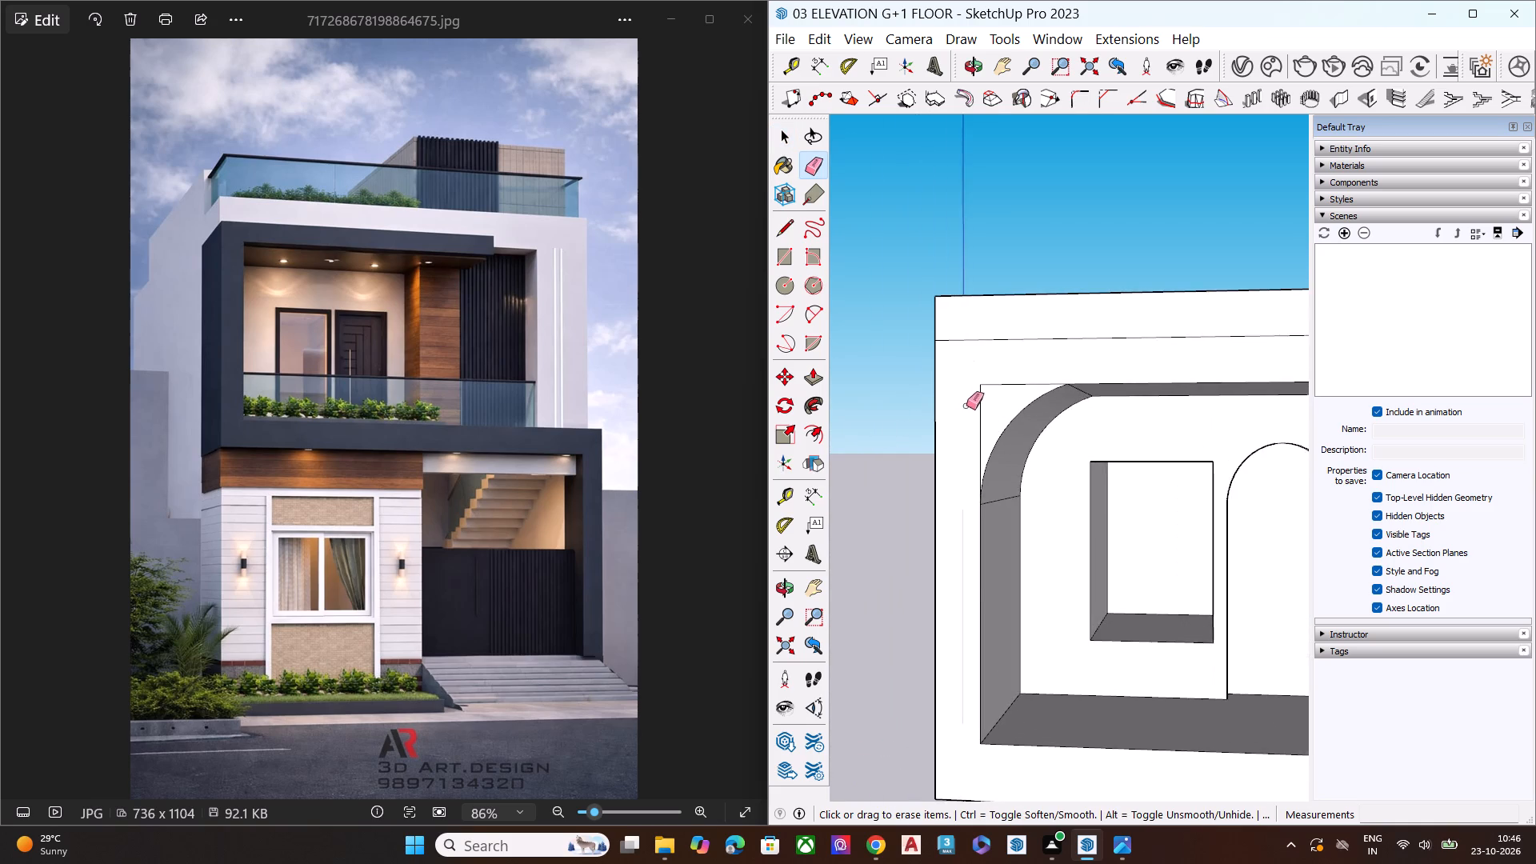
pyautogui.scroll(6, 970, 402)
pyautogui.click(986, 400)
pyautogui.click(1005, 371)
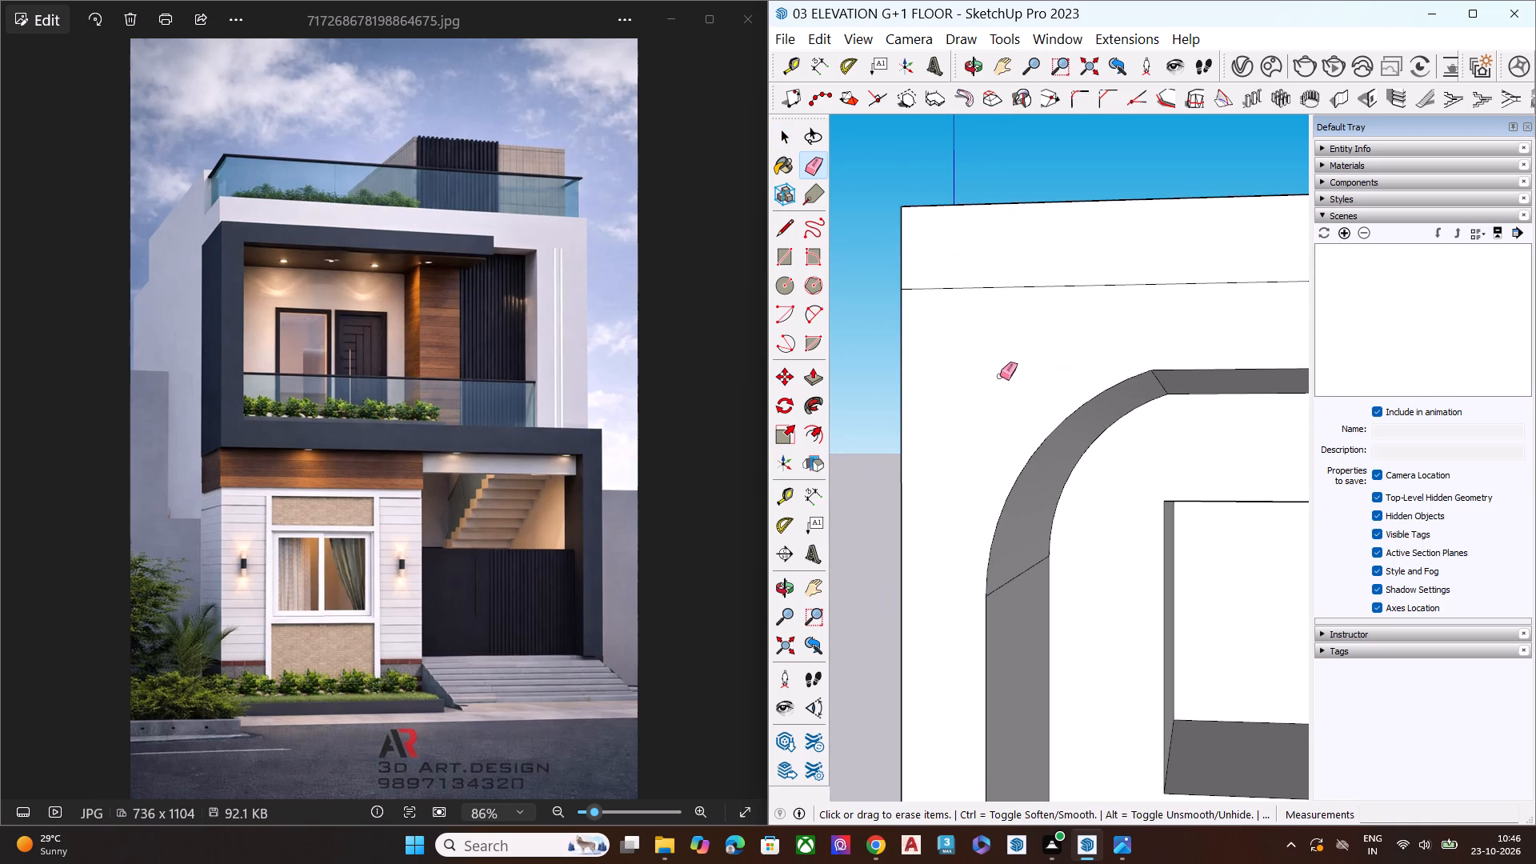
# Examine the cleaned front, the roof band and the junction of side wall and projecting balcony frame from several angles.
pyautogui.scroll(-6, 975, 397)
pyautogui.scroll(1, 943, 416)
pyautogui.scroll(-16, 954, 376)
pyautogui.moveTo(1071, 377); pyautogui.dragTo(1158, 657, button='middle')
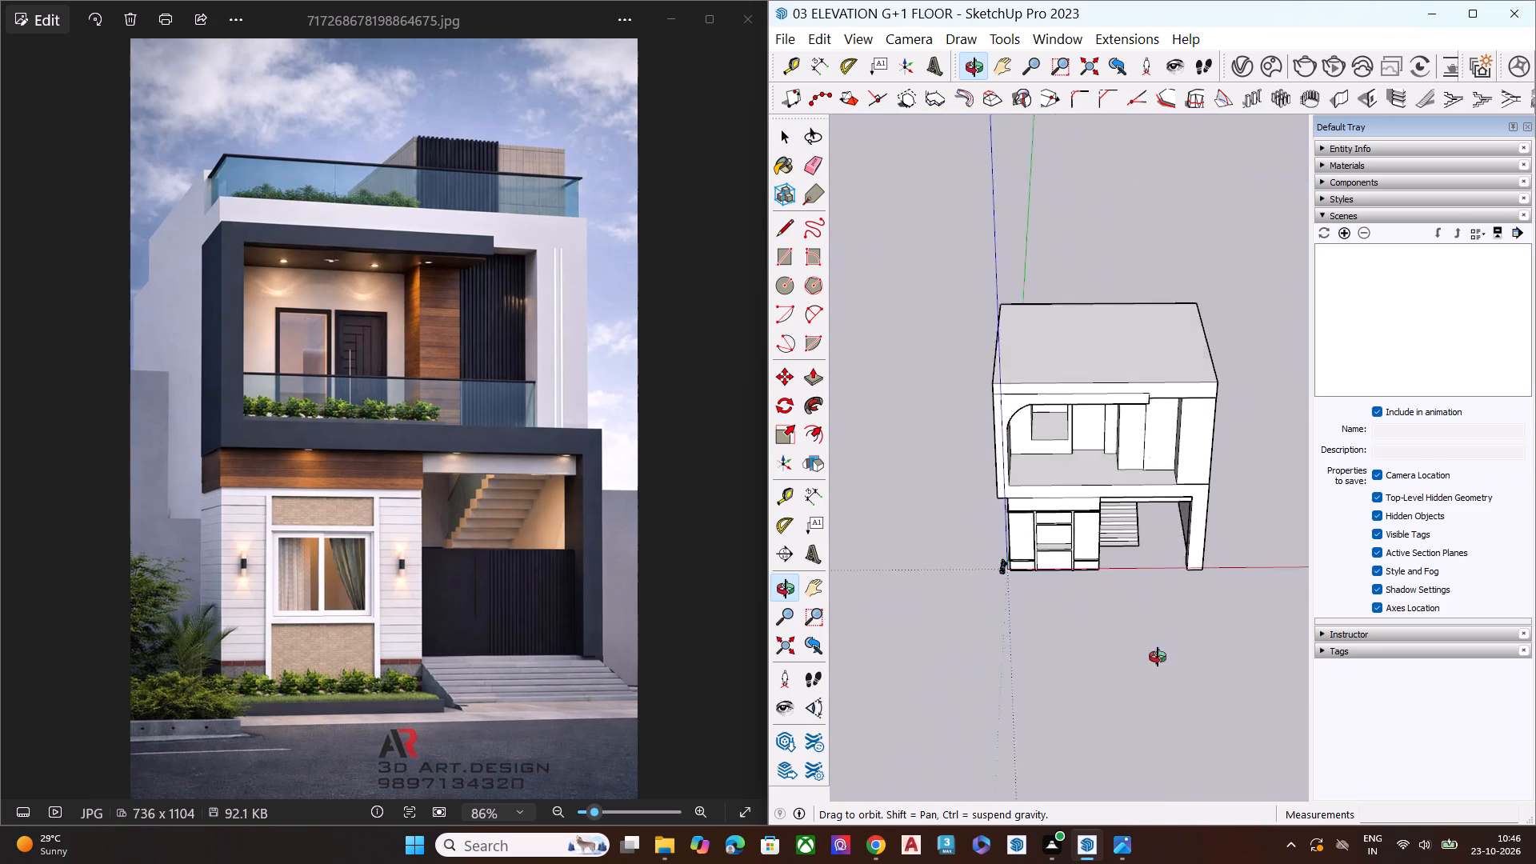
pyautogui.moveTo(1158, 657); pyautogui.dragTo(1458, 550, button='middle')
pyautogui.moveTo(1046, 549); pyautogui.dragTo(1166, 490, button='middle')
pyautogui.press('space')
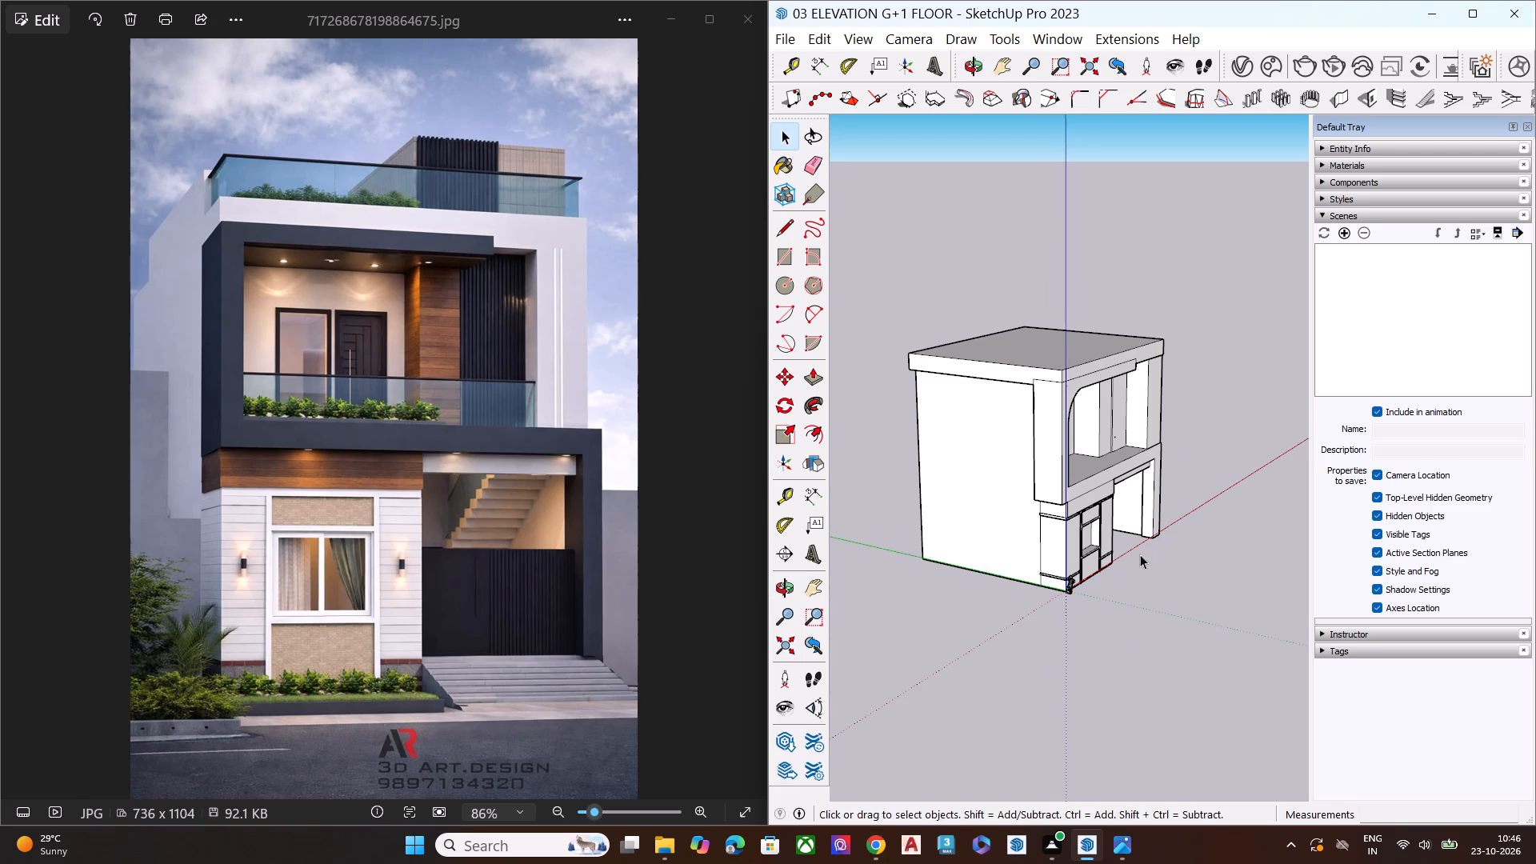
pyautogui.click(1117, 612)
pyautogui.scroll(4, 1111, 404)
pyautogui.scroll(-1, 1111, 404)
pyautogui.scroll(2, 1111, 404)
pyautogui.moveTo(1083, 383); pyautogui.dragTo(1091, 413, button='middle')
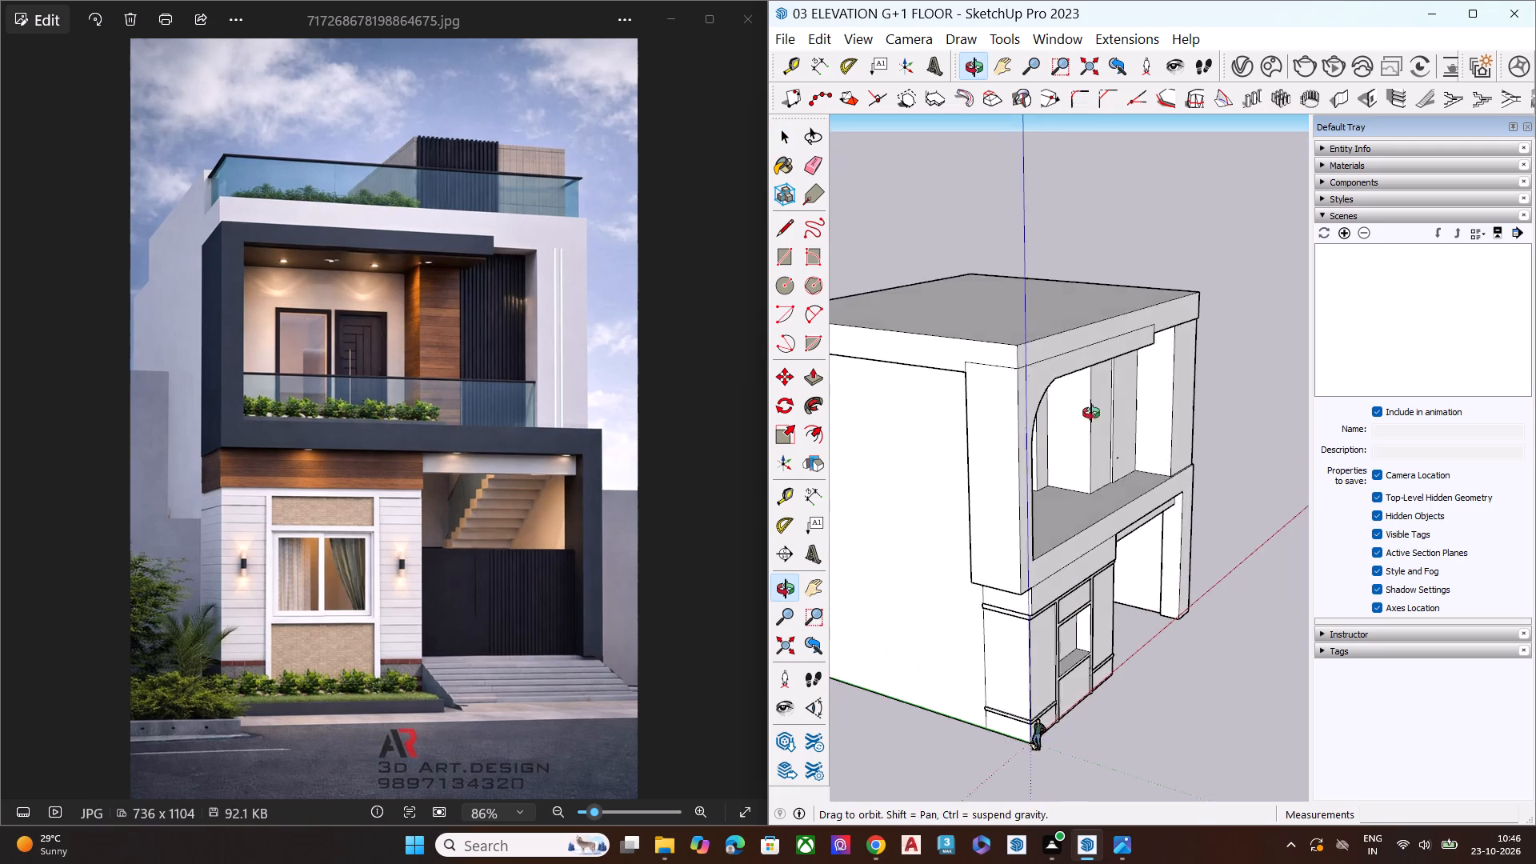
pyautogui.moveTo(1091, 413); pyautogui.dragTo(1229, 586, button='middle')
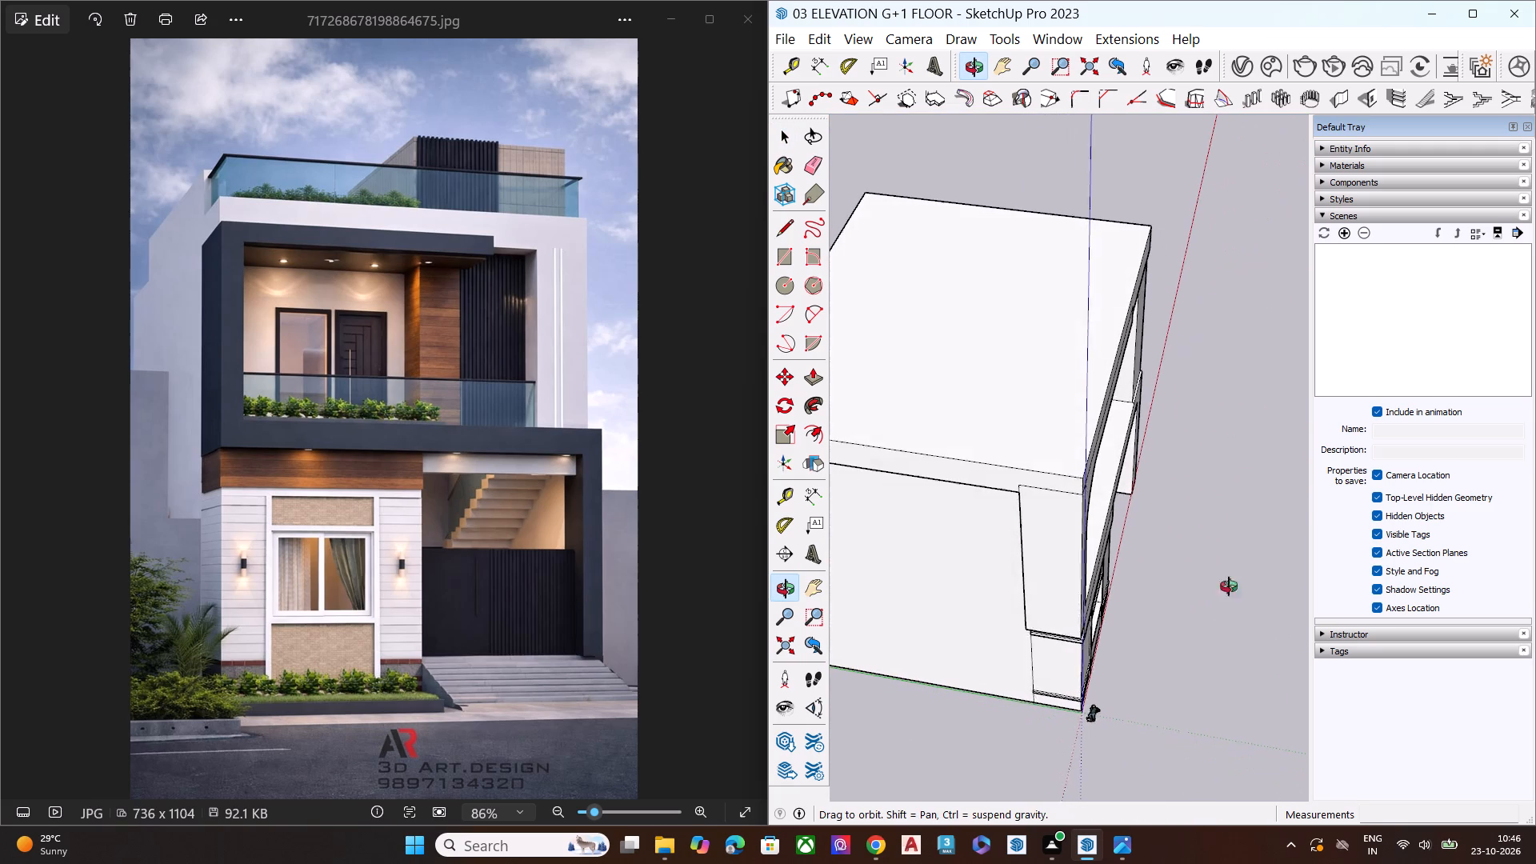
pyautogui.moveTo(1229, 586); pyautogui.dragTo(1270, 502, button='middle')
pyautogui.scroll(3, 1041, 410)
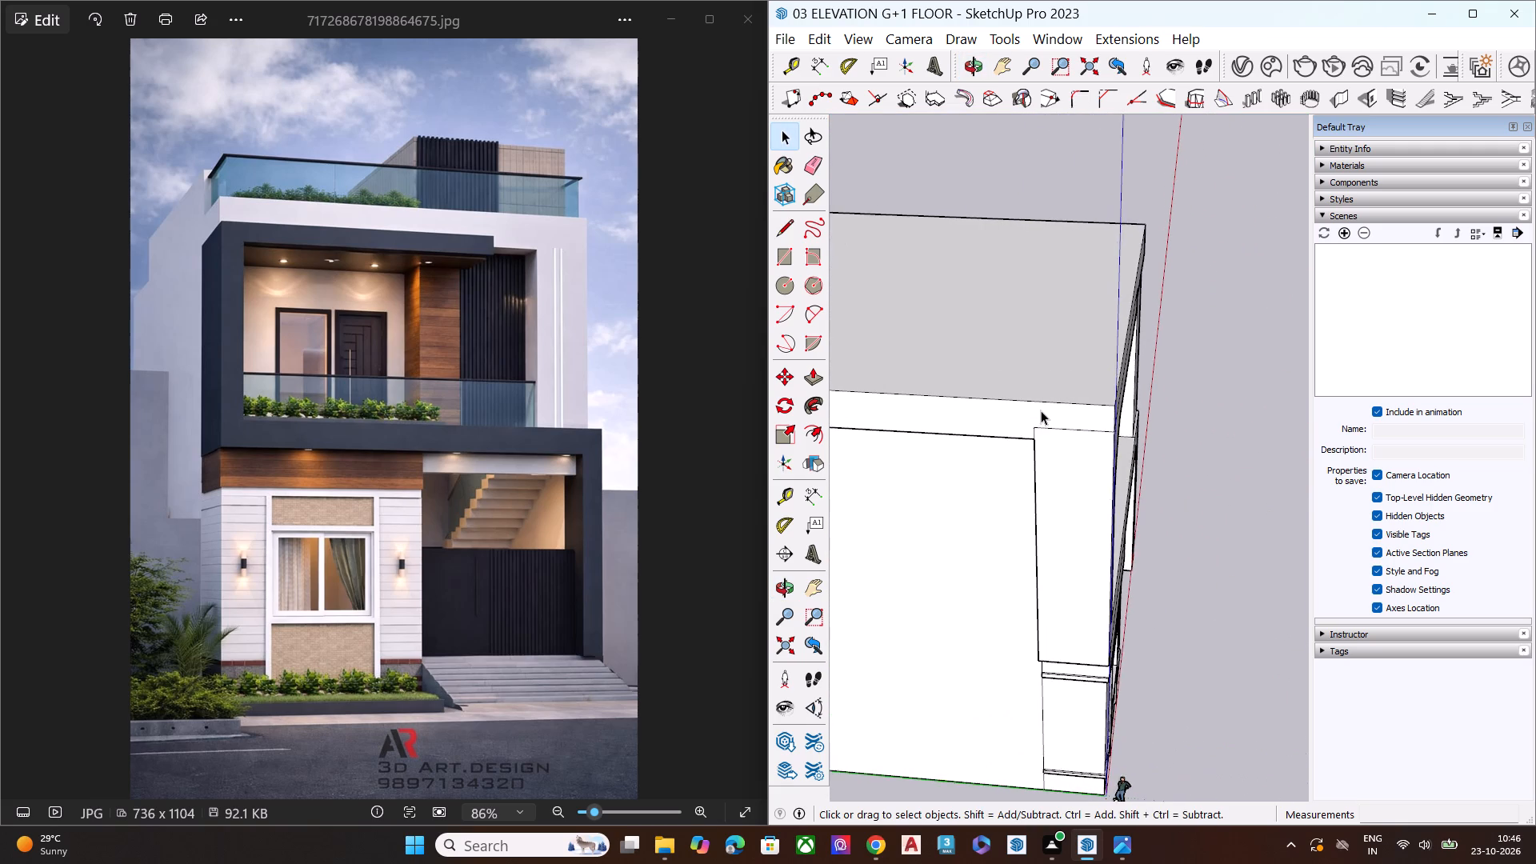
pyautogui.scroll(4, 1041, 410)
pyautogui.moveTo(1048, 488); pyautogui.dragTo(938, 418, button='middle')
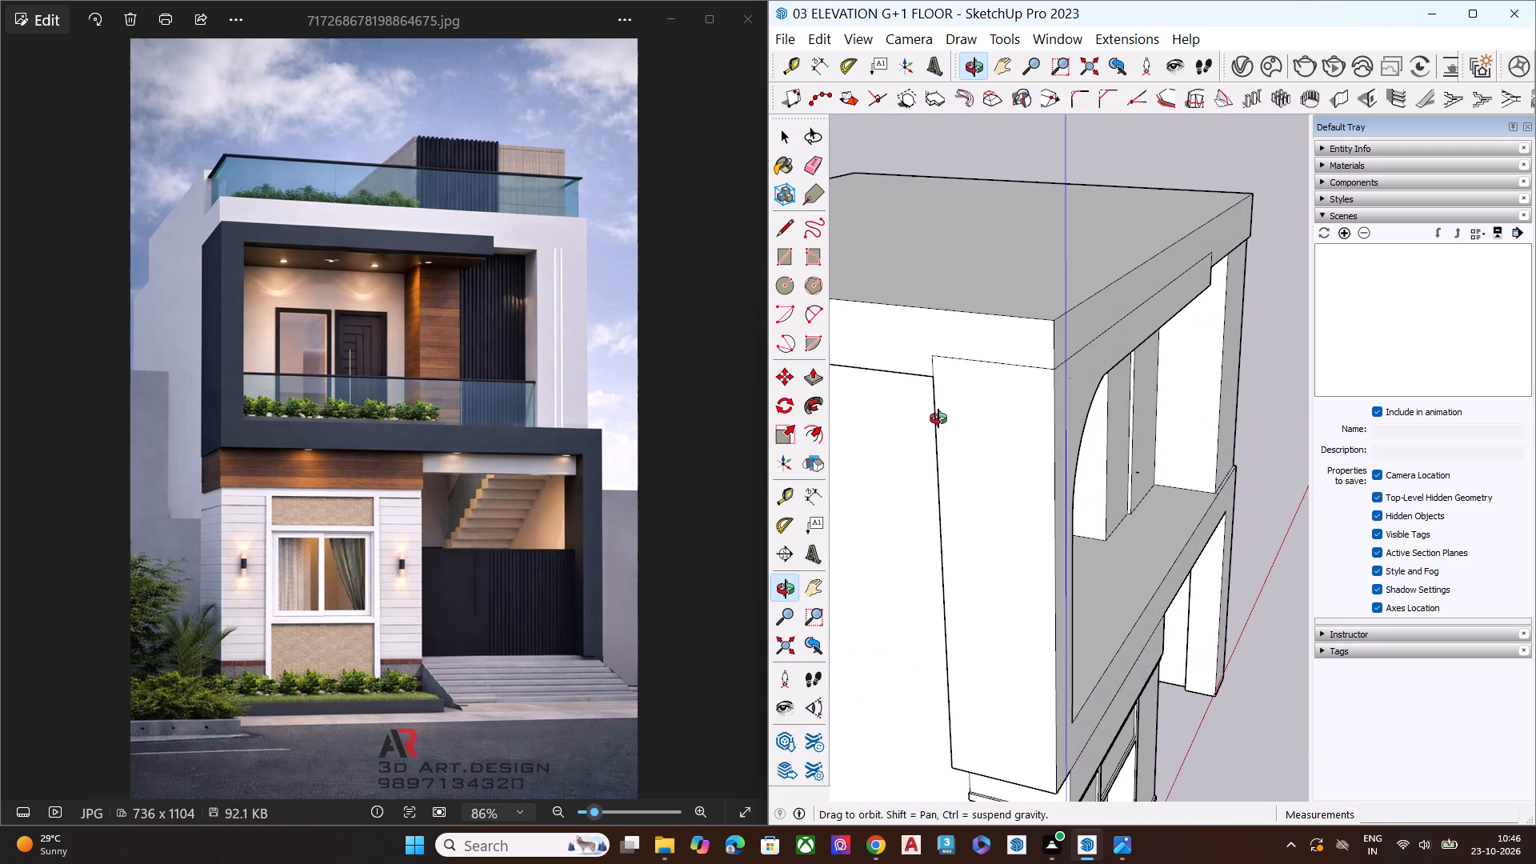
pyautogui.moveTo(938, 418); pyautogui.dragTo(1034, 406, button='middle')
pyautogui.moveTo(1014, 414); pyautogui.dragTo(949, 376, button='middle')
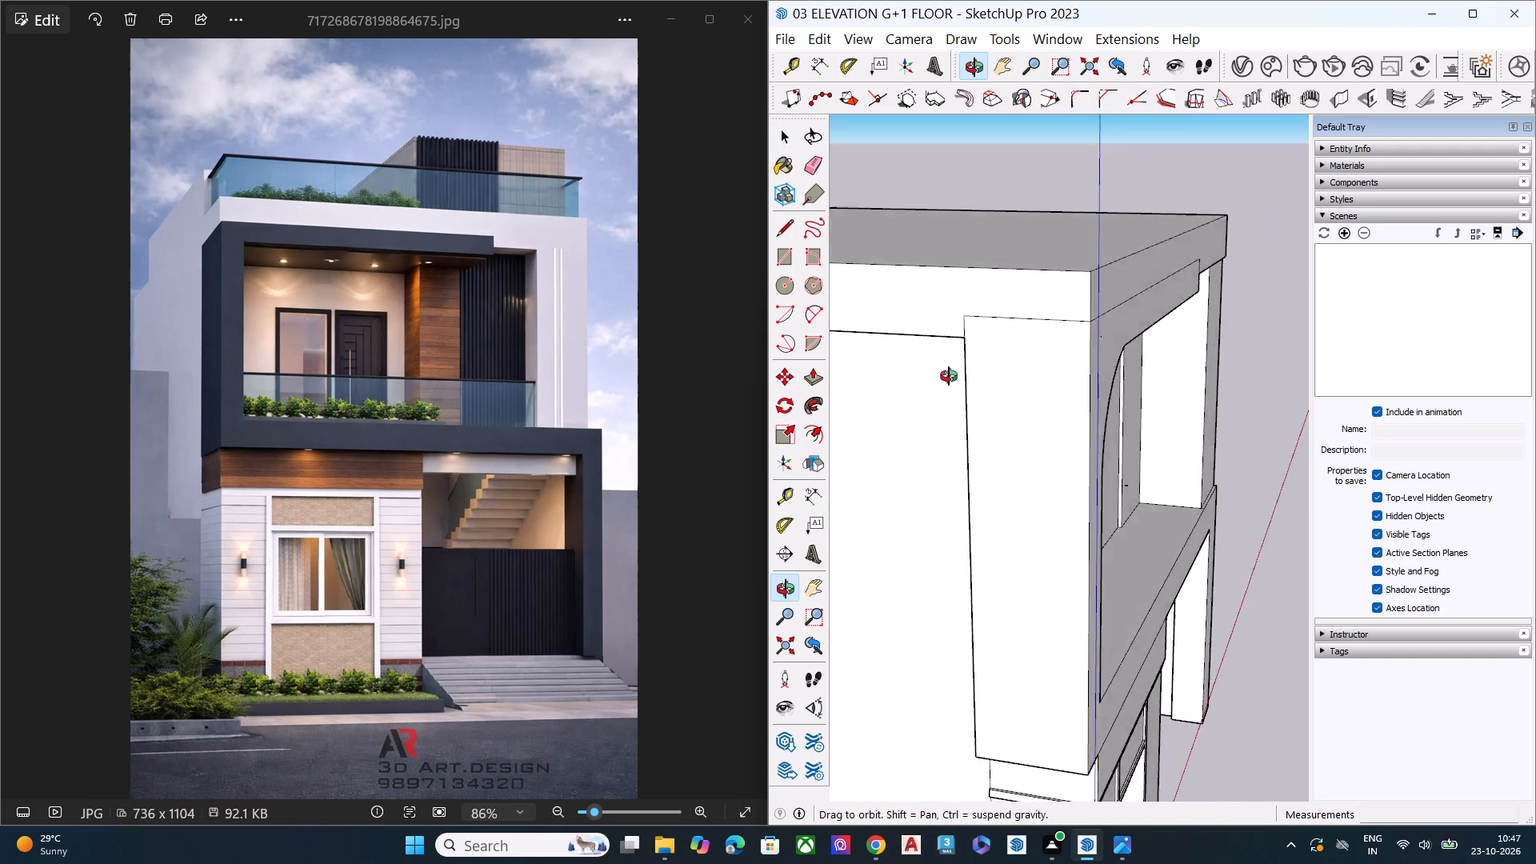
pyautogui.moveTo(949, 376); pyautogui.dragTo(944, 282, button='middle')
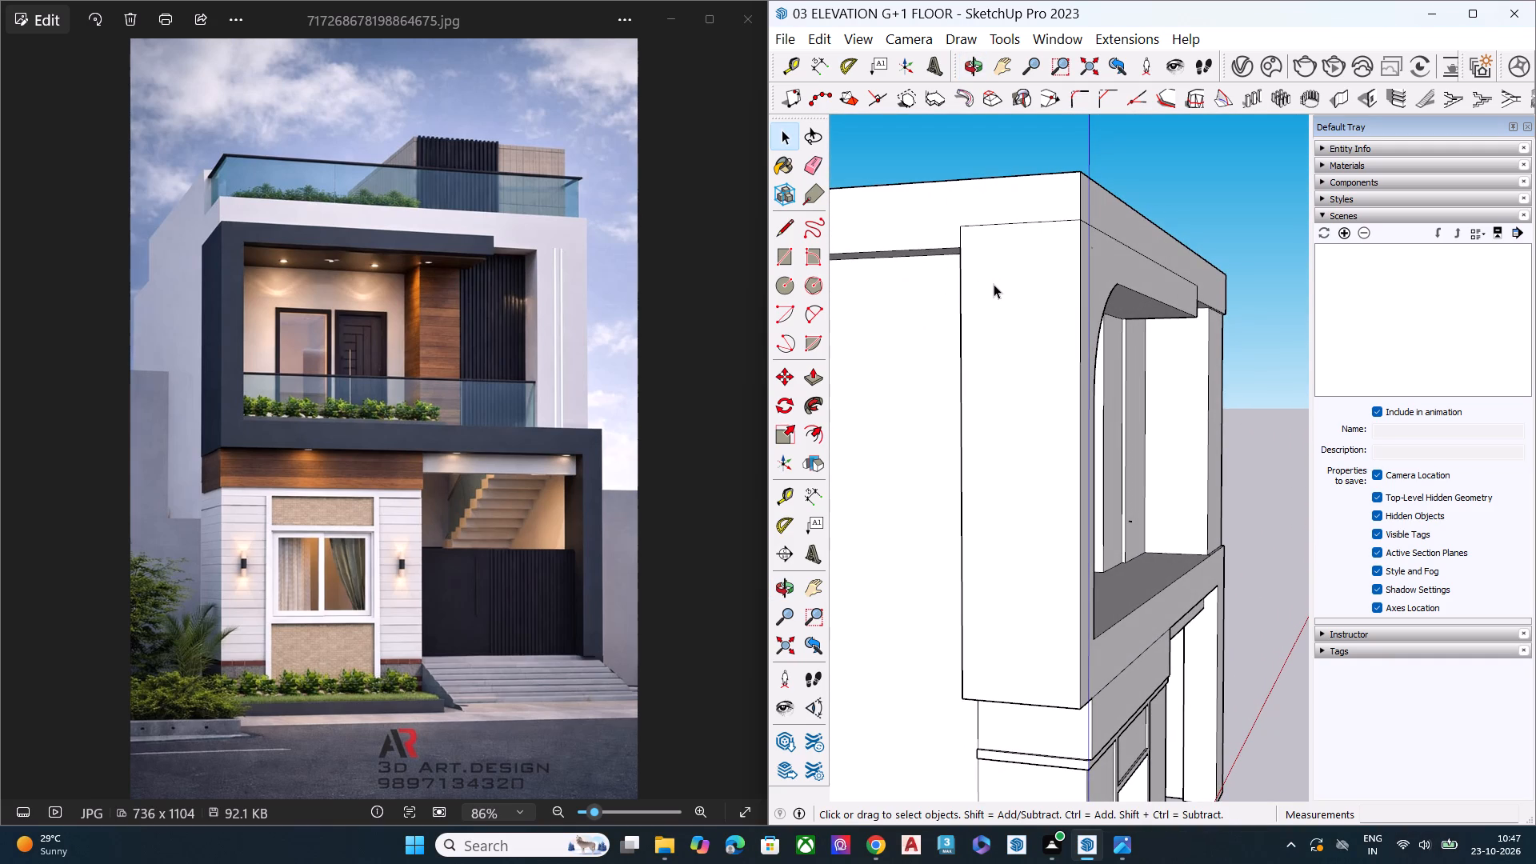
pyautogui.scroll(-3, 998, 298)
pyautogui.scroll(1, 1002, 309)
pyautogui.scroll(-1, 1003, 309)
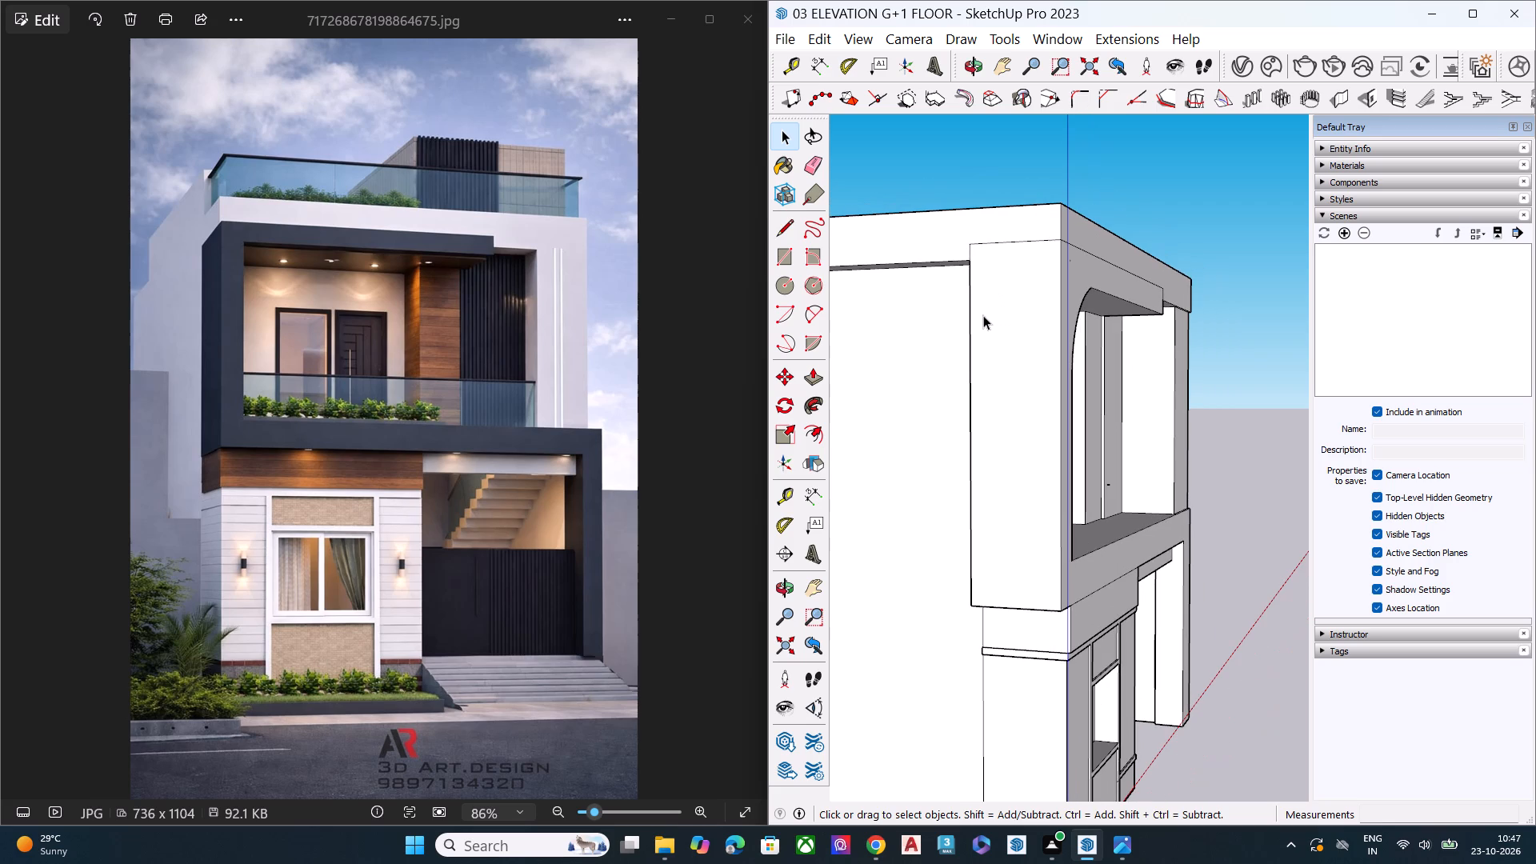
# Raise the underside of the roof band's overhang along the side wall to the upper horizontal edge of the projecting balcony frame.
pyautogui.moveTo(983, 315); pyautogui.dragTo(1114, 330, button='middle')
pyautogui.scroll(8, 1044, 270)
pyautogui.moveTo(1028, 284); pyautogui.dragTo(1063, 205, button='middle')
pyautogui.click(1086, 207)
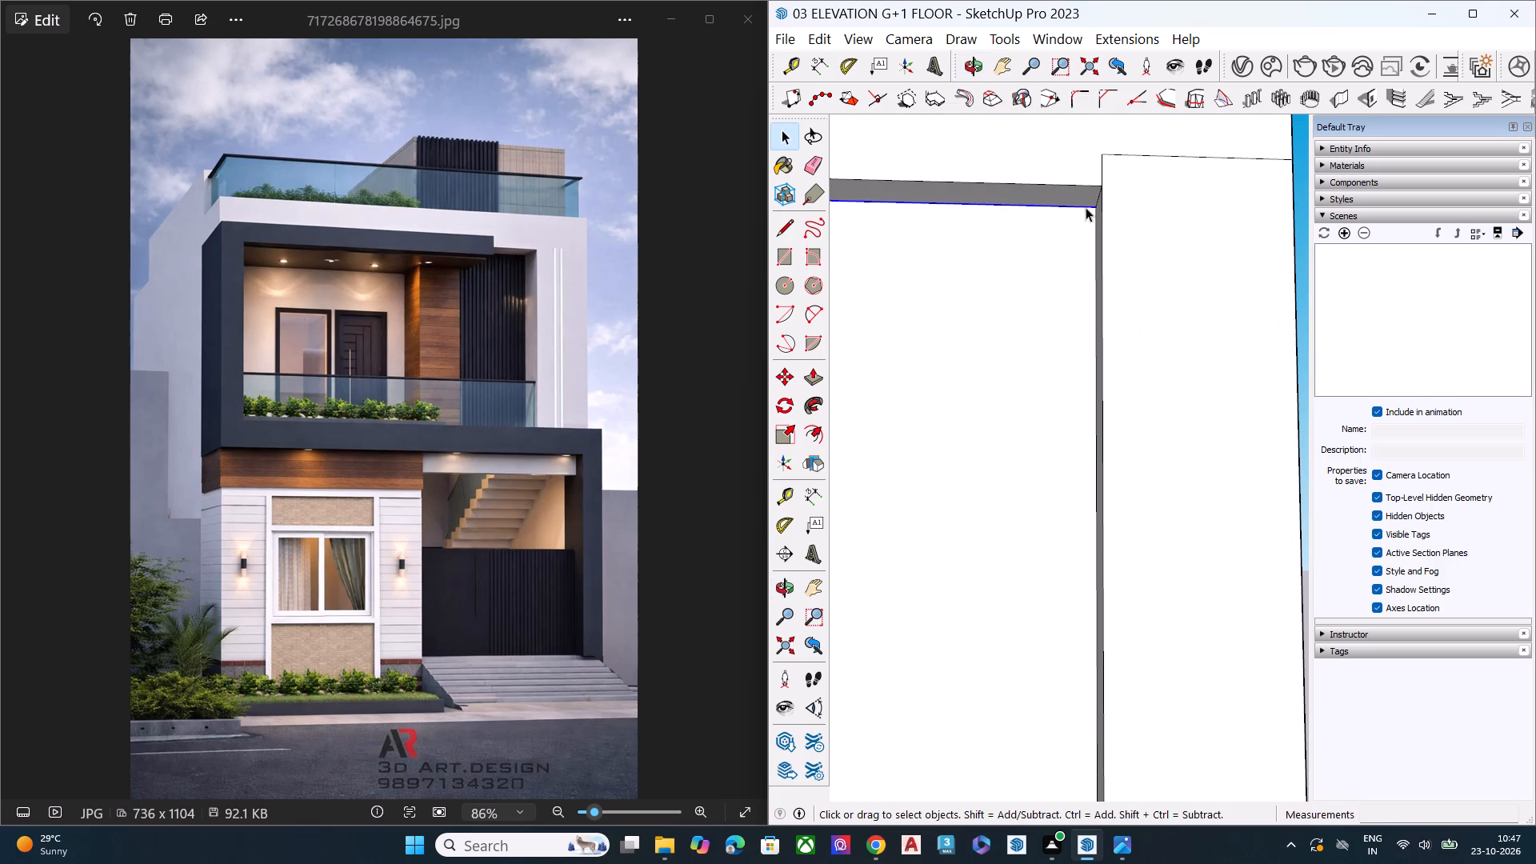
pyautogui.click(1076, 202)
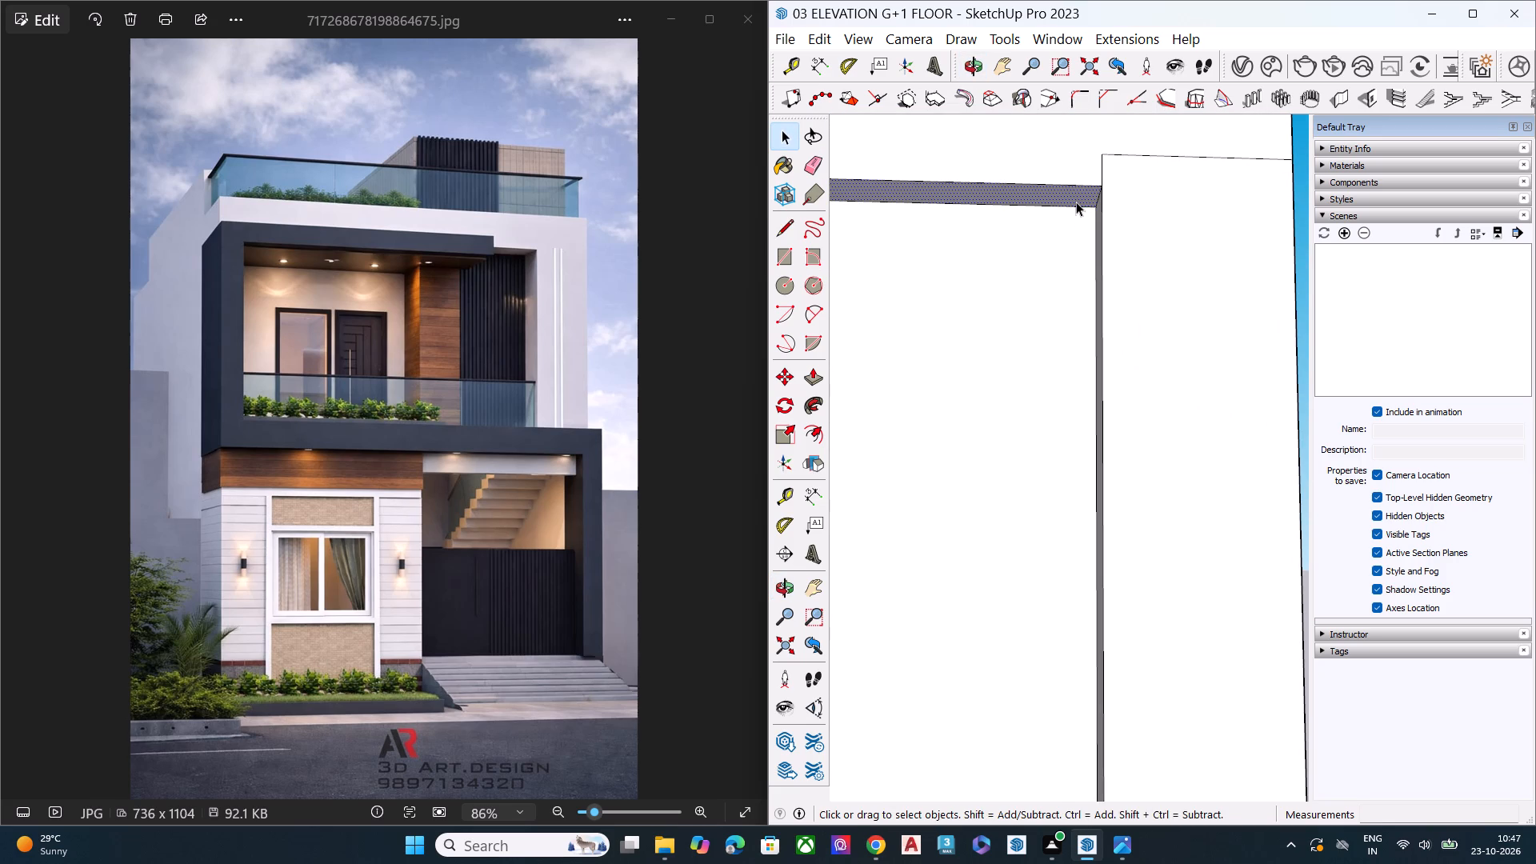
pyautogui.press('p')
pyautogui.click(1094, 190)
pyautogui.click(1101, 152)
pyautogui.press('space')
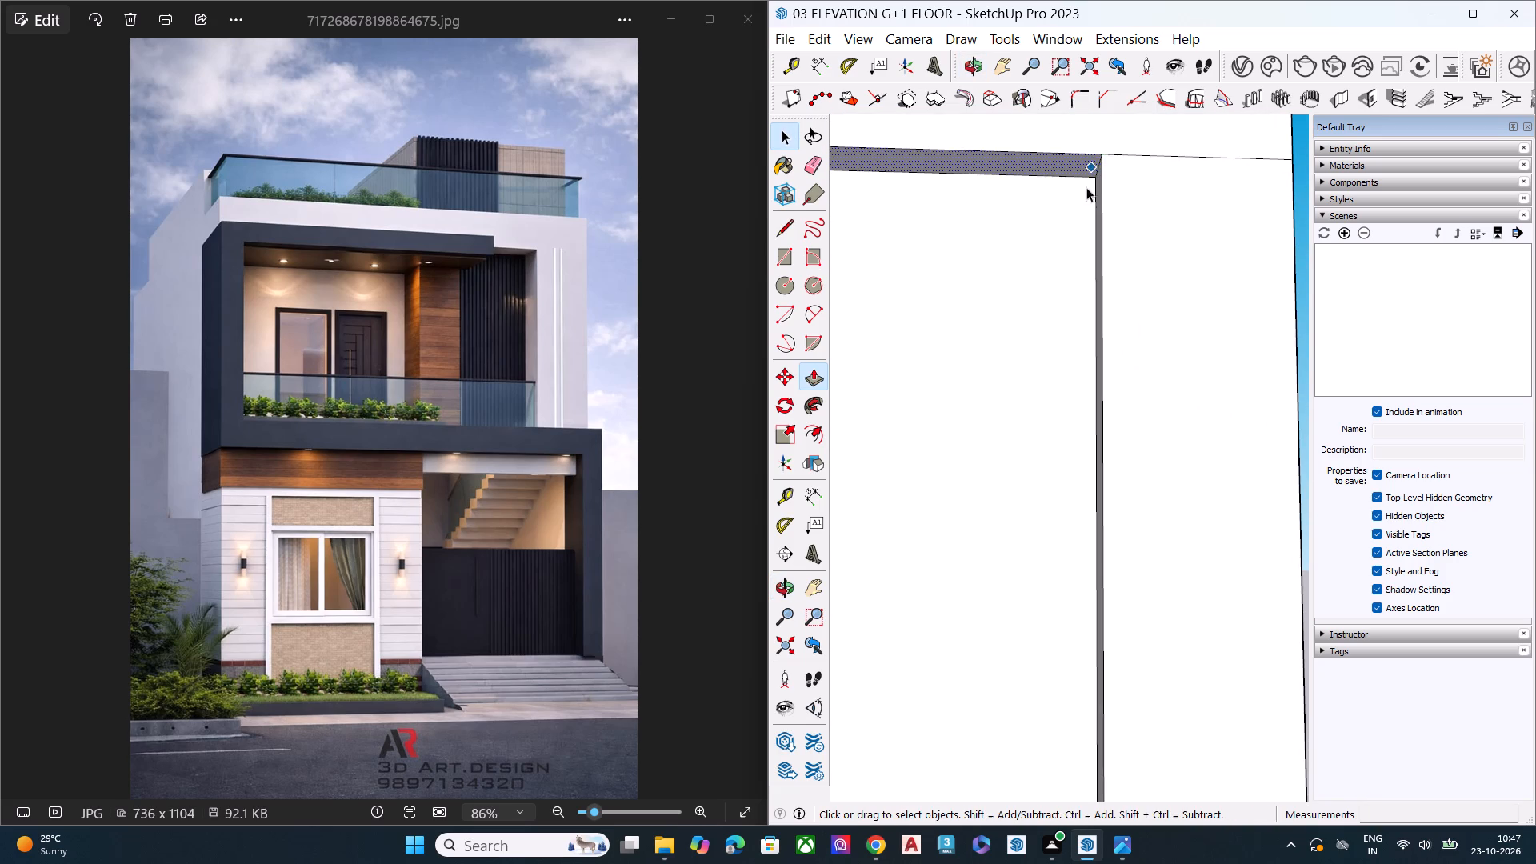
# Examine the roof overhang's junction with the balcony frame and the overall house from the side and front.
pyautogui.scroll(-9, 1067, 234)
pyautogui.scroll(1, 1108, 262)
pyautogui.scroll(-3, 1110, 268)
pyautogui.moveTo(1123, 294); pyautogui.dragTo(900, 440, button='middle')
pyautogui.scroll(-1, 1042, 314)
pyautogui.scroll(2, 1042, 314)
pyautogui.scroll(-2, 1042, 314)
pyautogui.scroll(2, 1042, 316)
pyautogui.scroll(-1, 1044, 320)
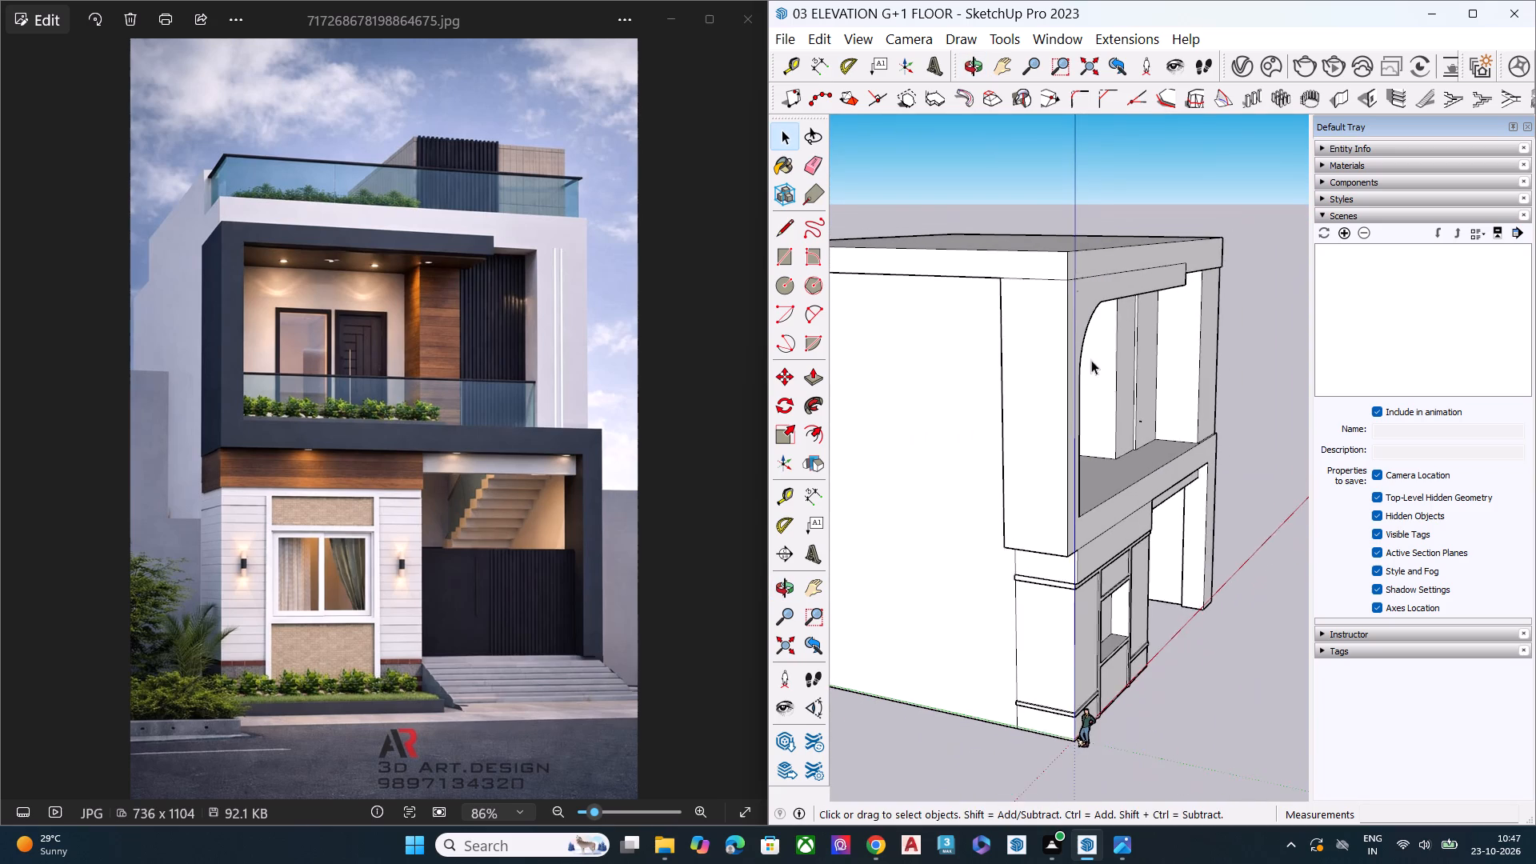
pyautogui.scroll(-1, 897, 330)
pyautogui.middleClick(897, 330)
pyautogui.moveTo(1055, 335); pyautogui.dragTo(898, 342, button='middle')
pyautogui.moveTo(1154, 326); pyautogui.dragTo(1003, 326, button='middle')
# Clear the selection and save the model.
pyautogui.press('space')
pyautogui.doubleClick(1092, 198)
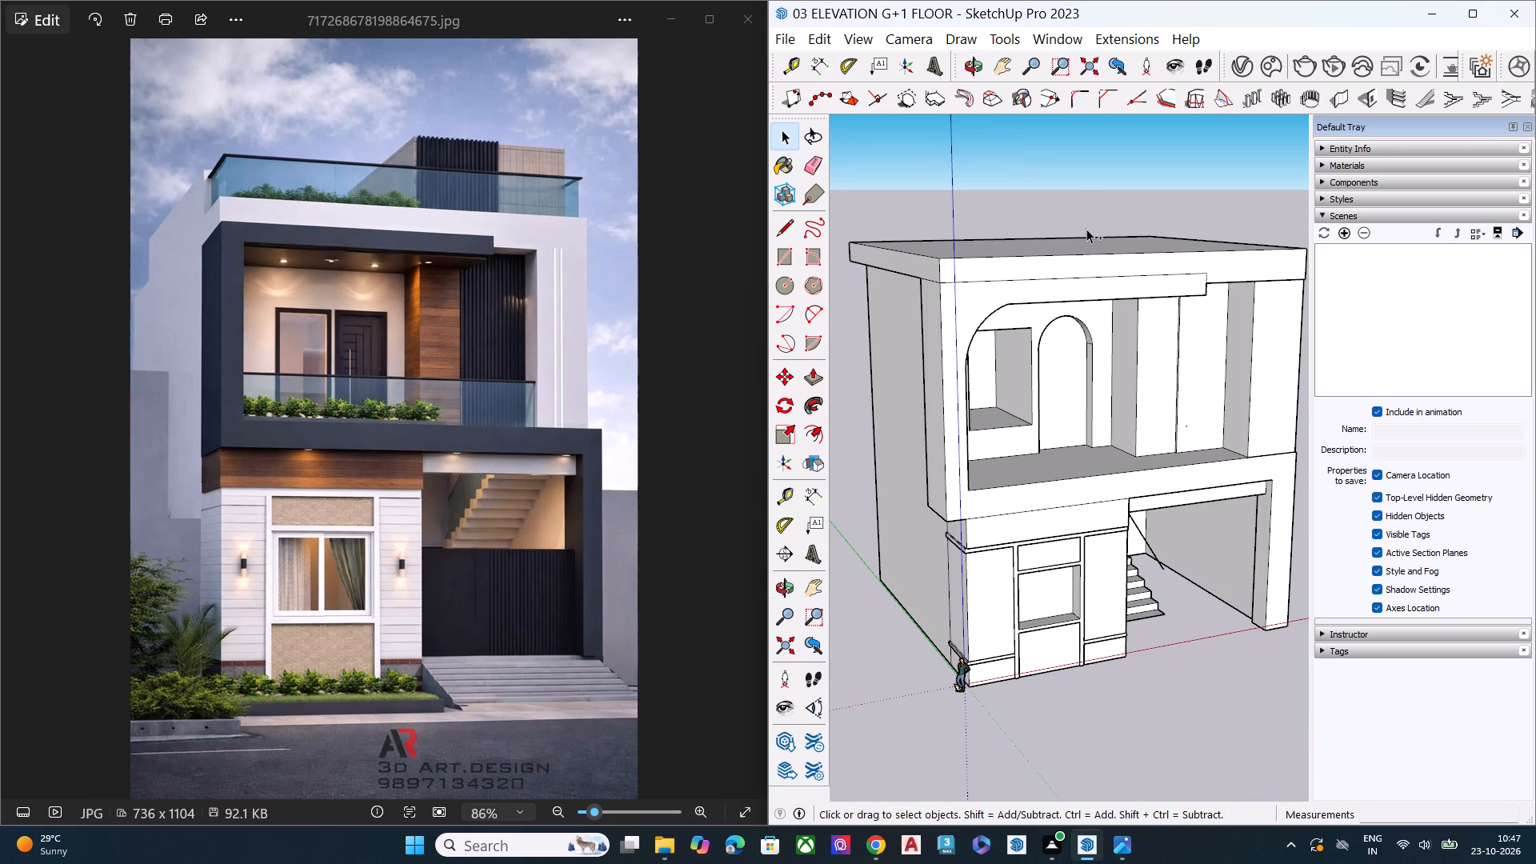
pyautogui.hotkey('ctrl', 's')
# Examine the roof slab and its overhang on the side wall from the front, above and rear, comparing with the reference photo.
pyautogui.scroll(-8, 1081, 346)
pyautogui.moveTo(1080, 406); pyautogui.dragTo(1056, 372, button='middle')
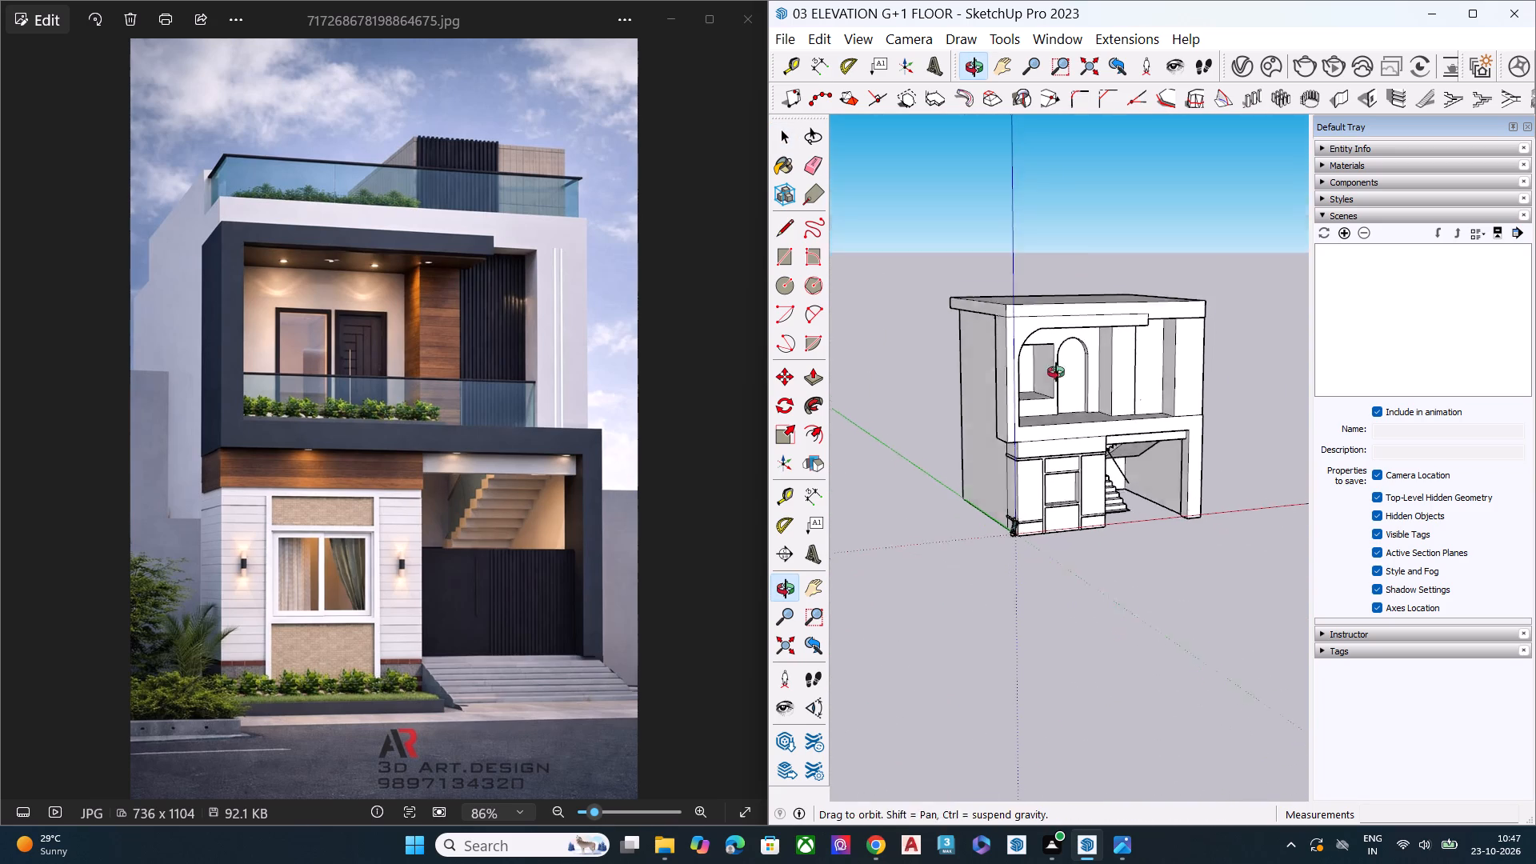
pyautogui.moveTo(1056, 372); pyautogui.dragTo(1050, 366, button='middle')
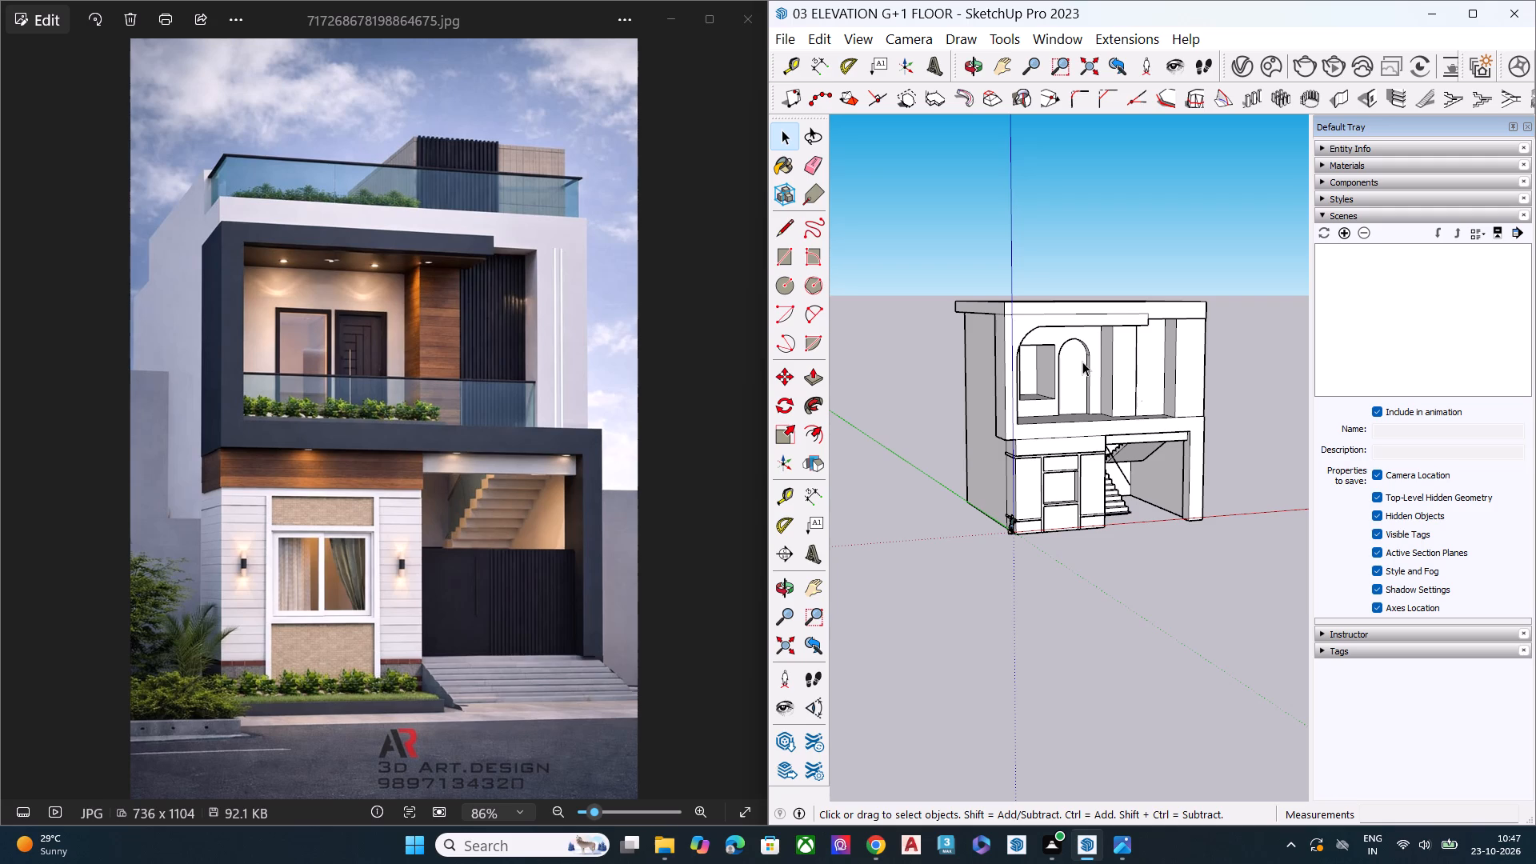
pyautogui.scroll(-3, 1084, 333)
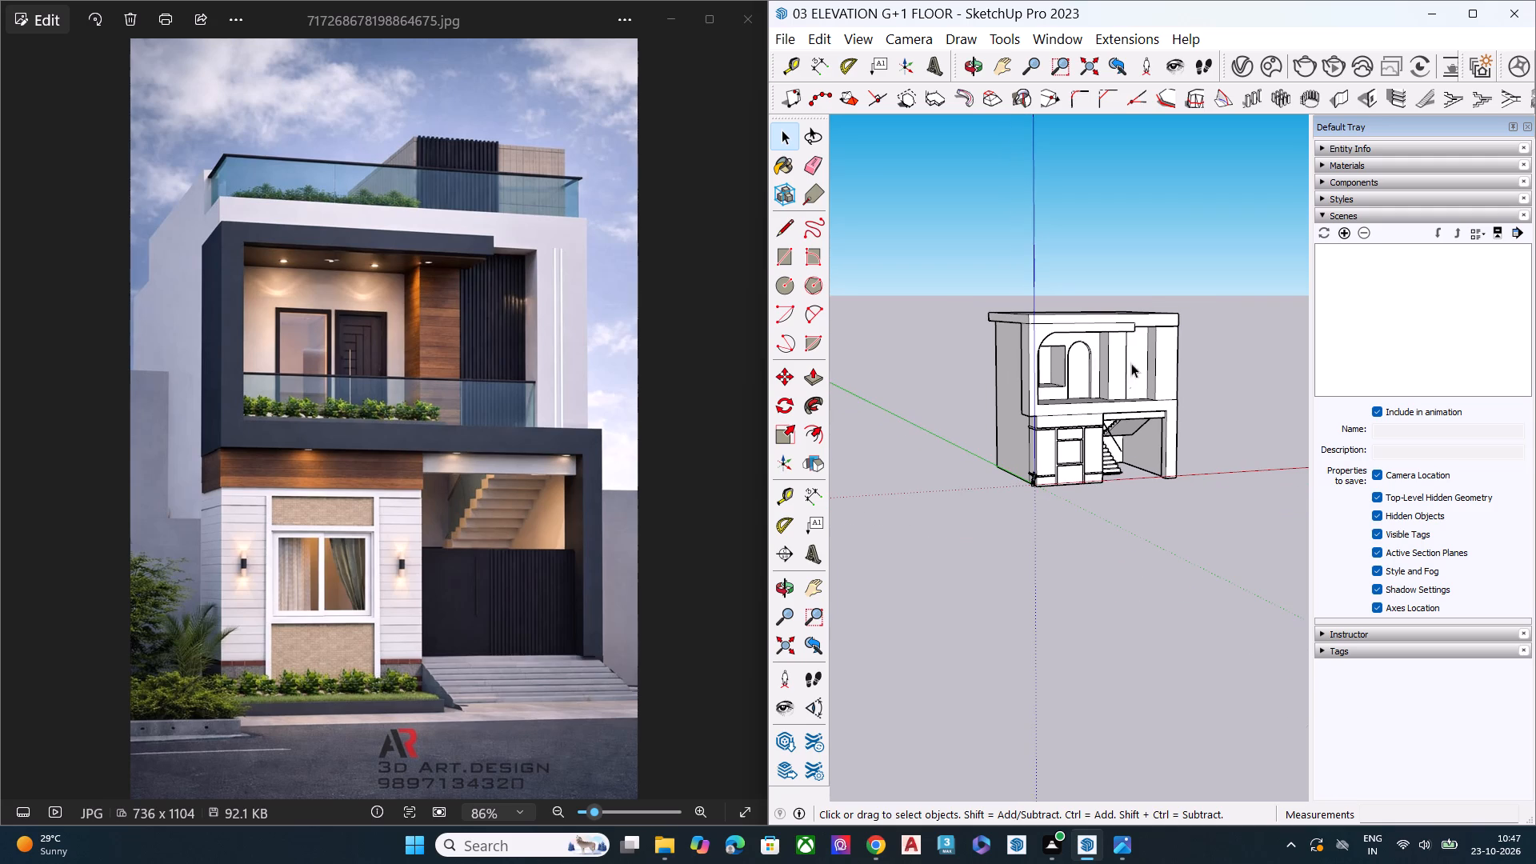
pyautogui.moveTo(1202, 398); pyautogui.dragTo(1203, 589, button='middle')
pyautogui.scroll(2, 1186, 336)
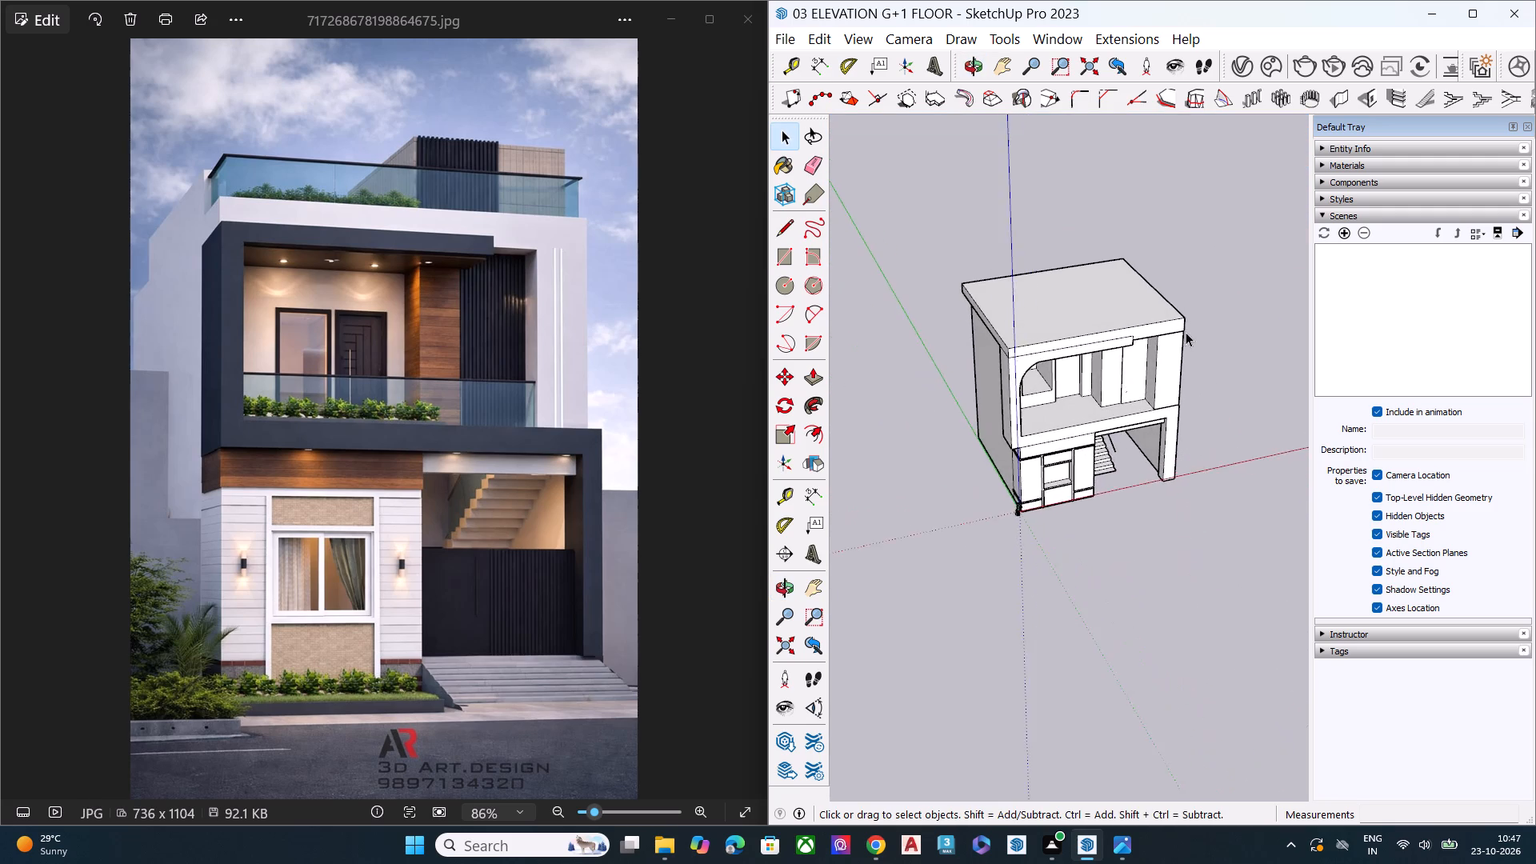
pyautogui.scroll(5, 1186, 332)
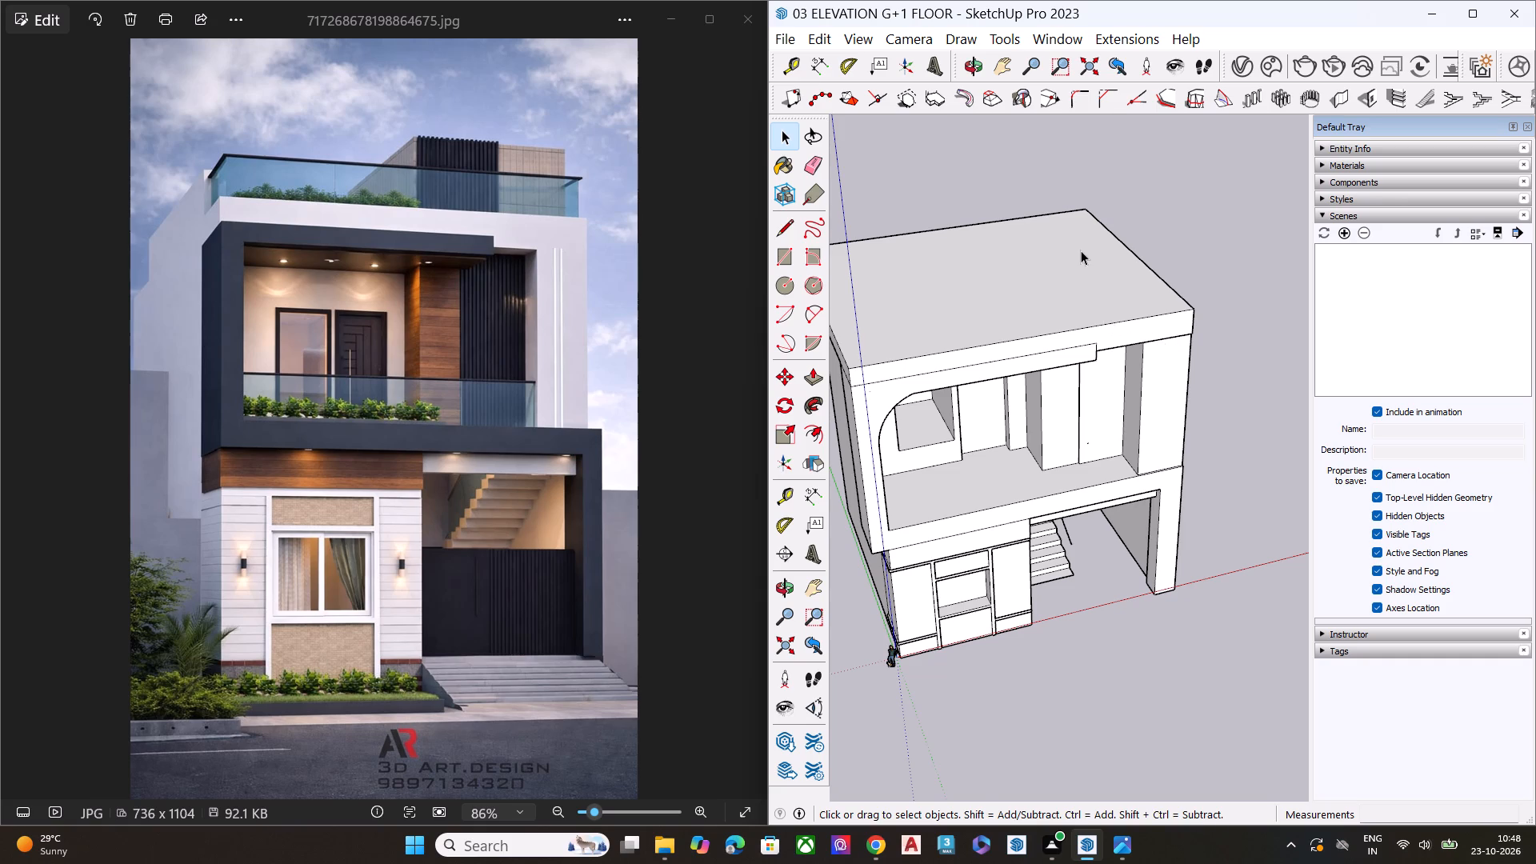
pyautogui.scroll(-7, 1077, 268)
pyautogui.moveTo(1049, 394); pyautogui.dragTo(947, 226, button='middle')
pyautogui.scroll(6, 1065, 266)
pyautogui.moveTo(981, 346); pyautogui.dragTo(1305, 272, button='middle')
pyautogui.scroll(1, 1061, 354)
pyautogui.press('space')
pyautogui.click(1071, 289)
pyautogui.scroll(-4, 1137, 283)
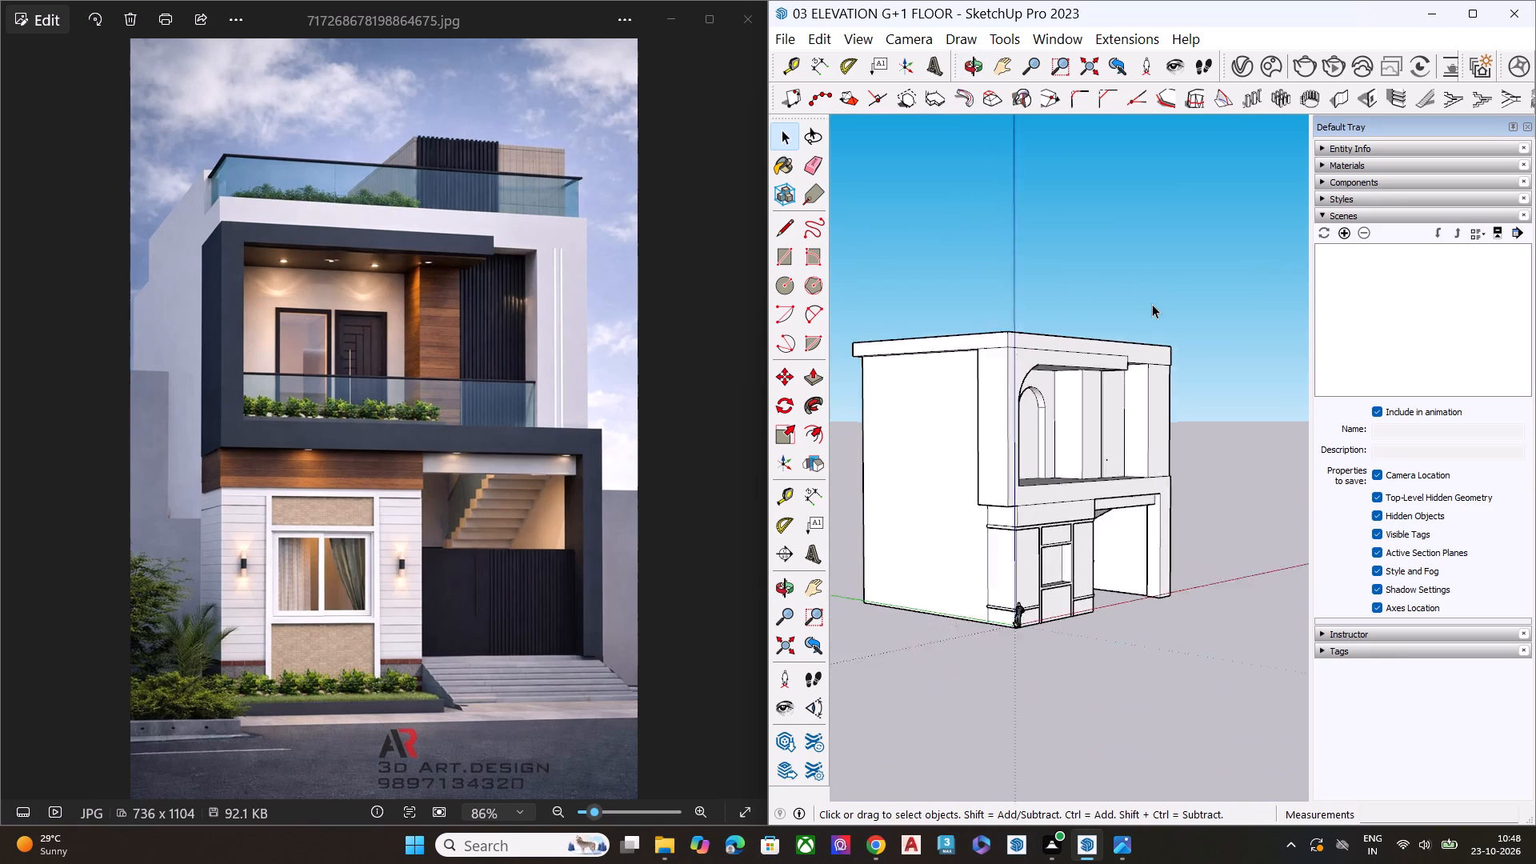
pyautogui.scroll(-6, 1152, 304)
pyautogui.moveTo(975, 358); pyautogui.dragTo(1386, 269, button='middle')
pyautogui.moveTo(1127, 362); pyautogui.dragTo(1261, 322, button='middle')
pyautogui.scroll(4, 1082, 306)
pyautogui.scroll(-1, 1042, 324)
pyautogui.scroll(1, 1041, 326)
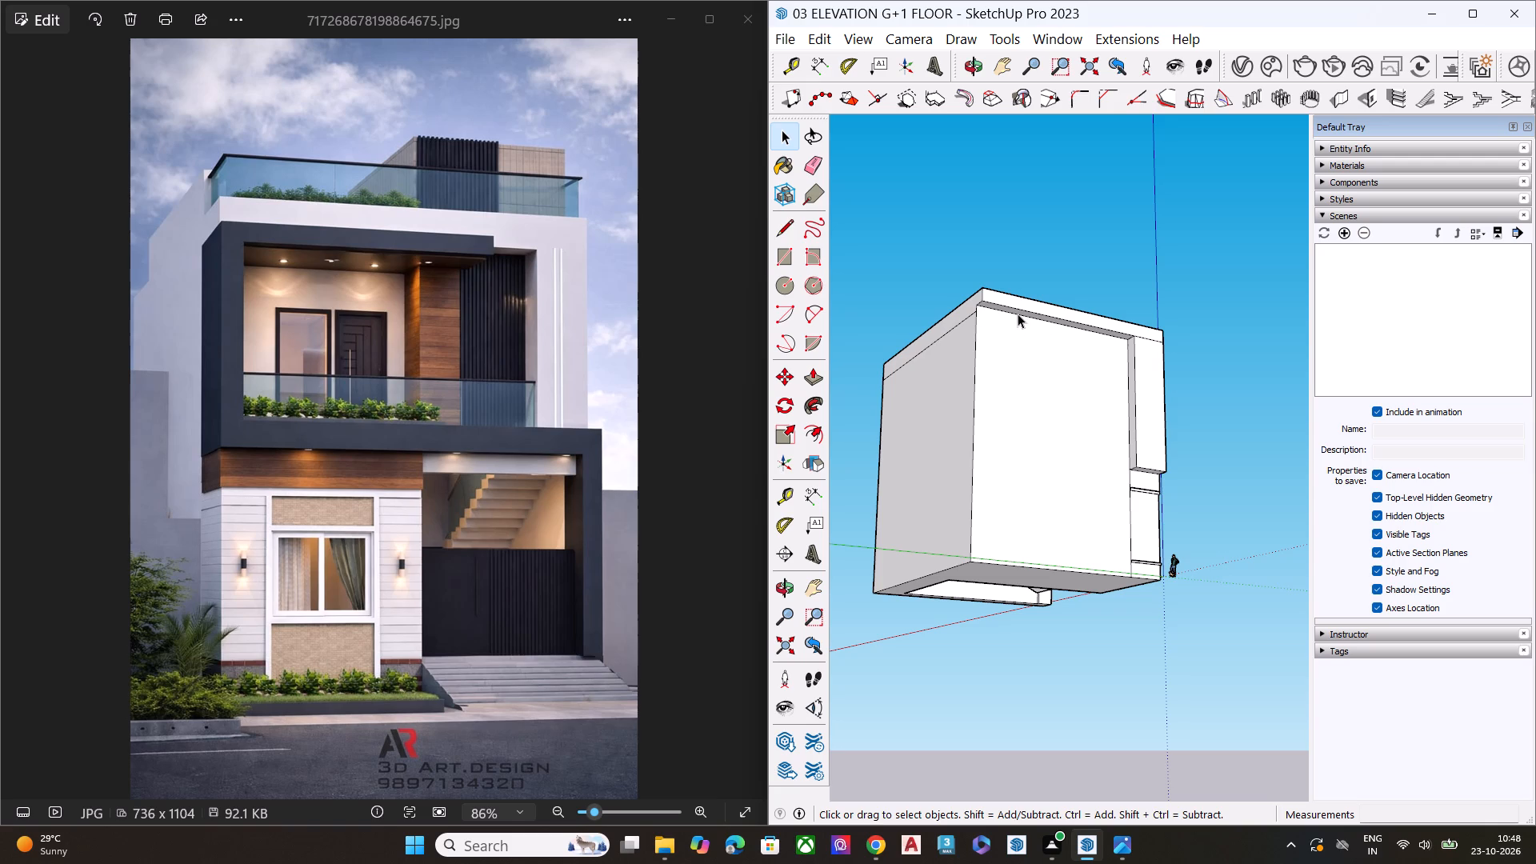
# Draw a vertical line about 3' 3 1/8" long across the roof band's side face, above the projecting balcony frame's rear edge.
pyautogui.moveTo(1014, 346); pyautogui.dragTo(1128, 524, button='middle')
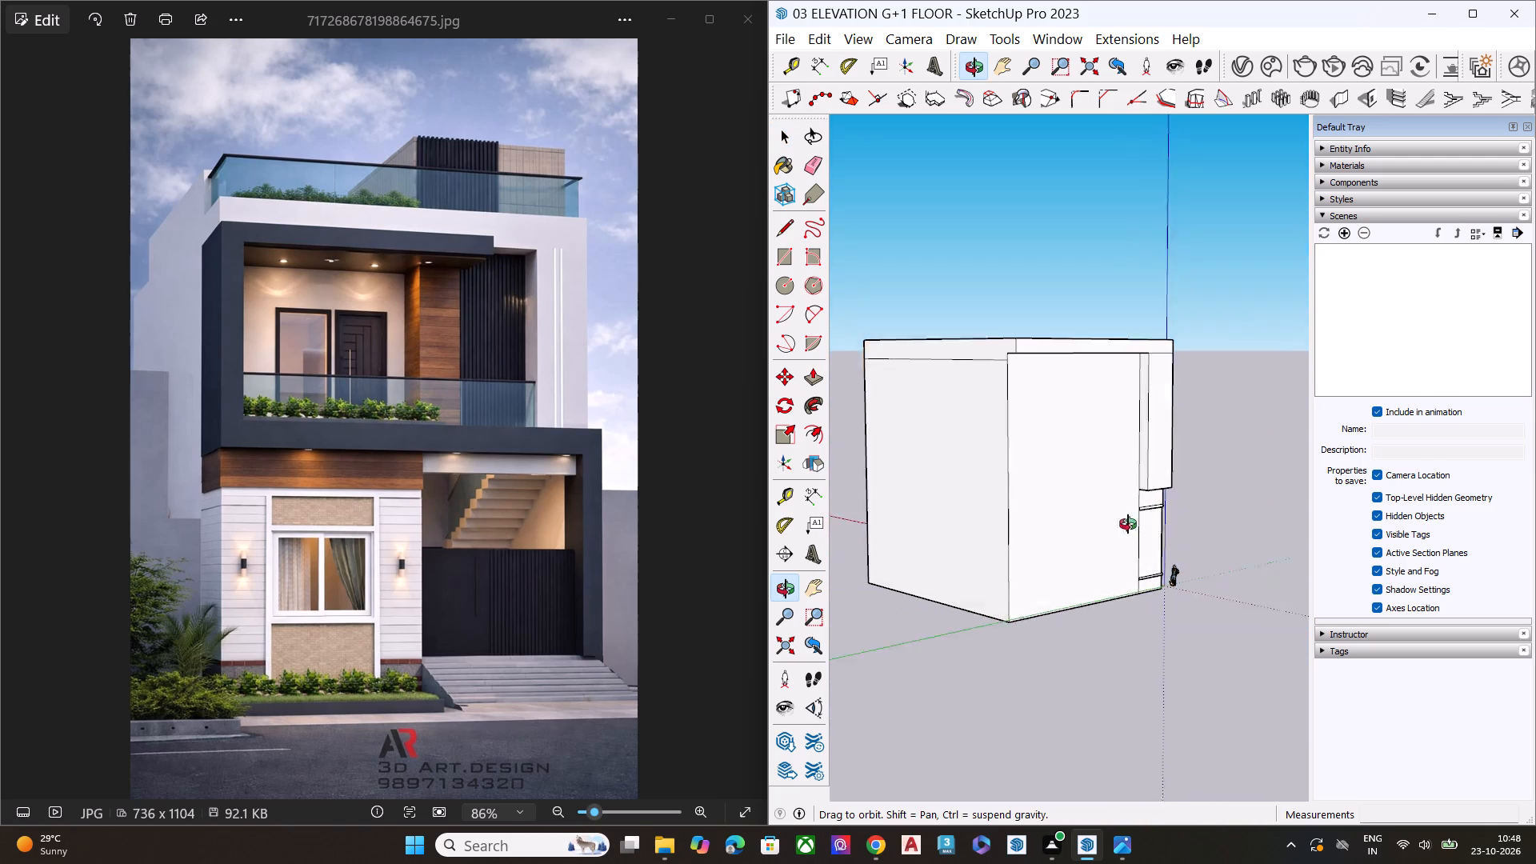
pyautogui.moveTo(1128, 524); pyautogui.dragTo(1171, 550, button='middle')
pyautogui.scroll(1, 1162, 518)
pyautogui.moveTo(999, 389); pyautogui.dragTo(1192, 402, button='middle')
pyautogui.scroll(9, 1129, 355)
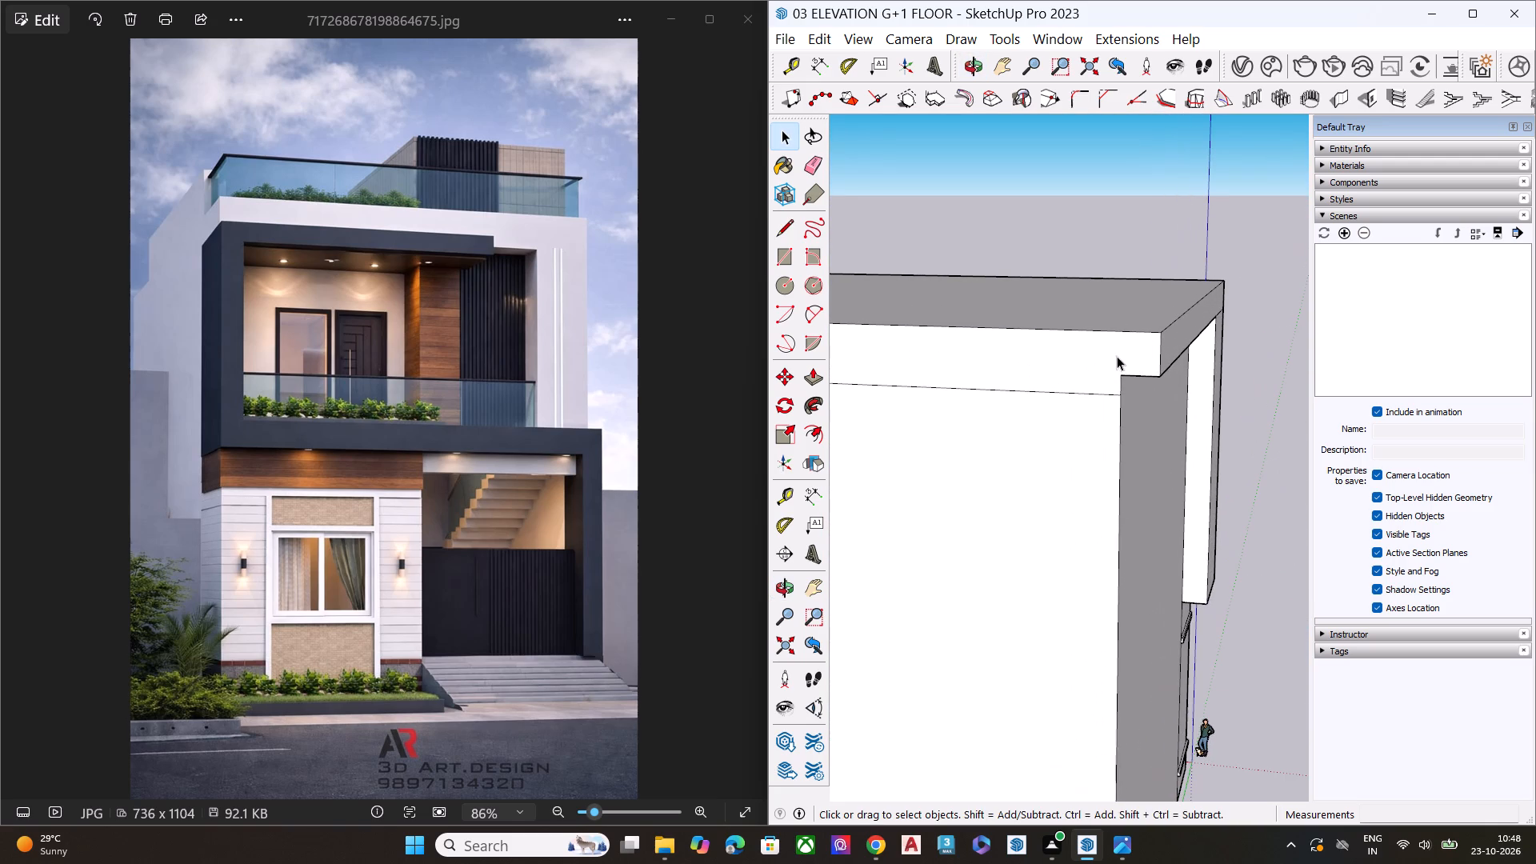
pyautogui.press('l')
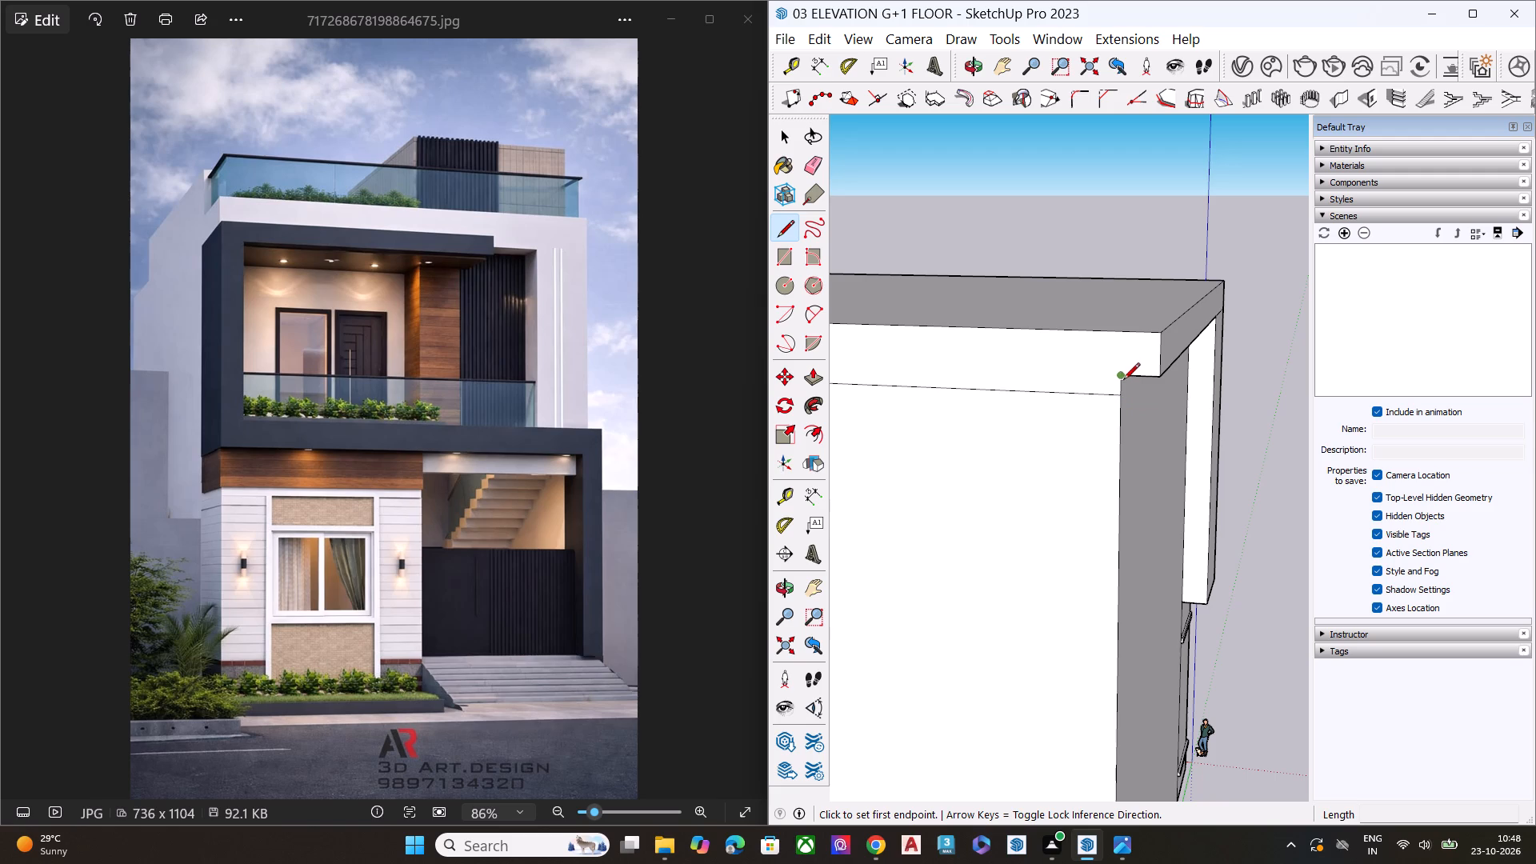
pyautogui.scroll(9, 1212, 325)
pyautogui.moveTo(1198, 334); pyautogui.dragTo(1174, 245, button='middle')
pyautogui.scroll(3, 1210, 242)
pyautogui.press('space')
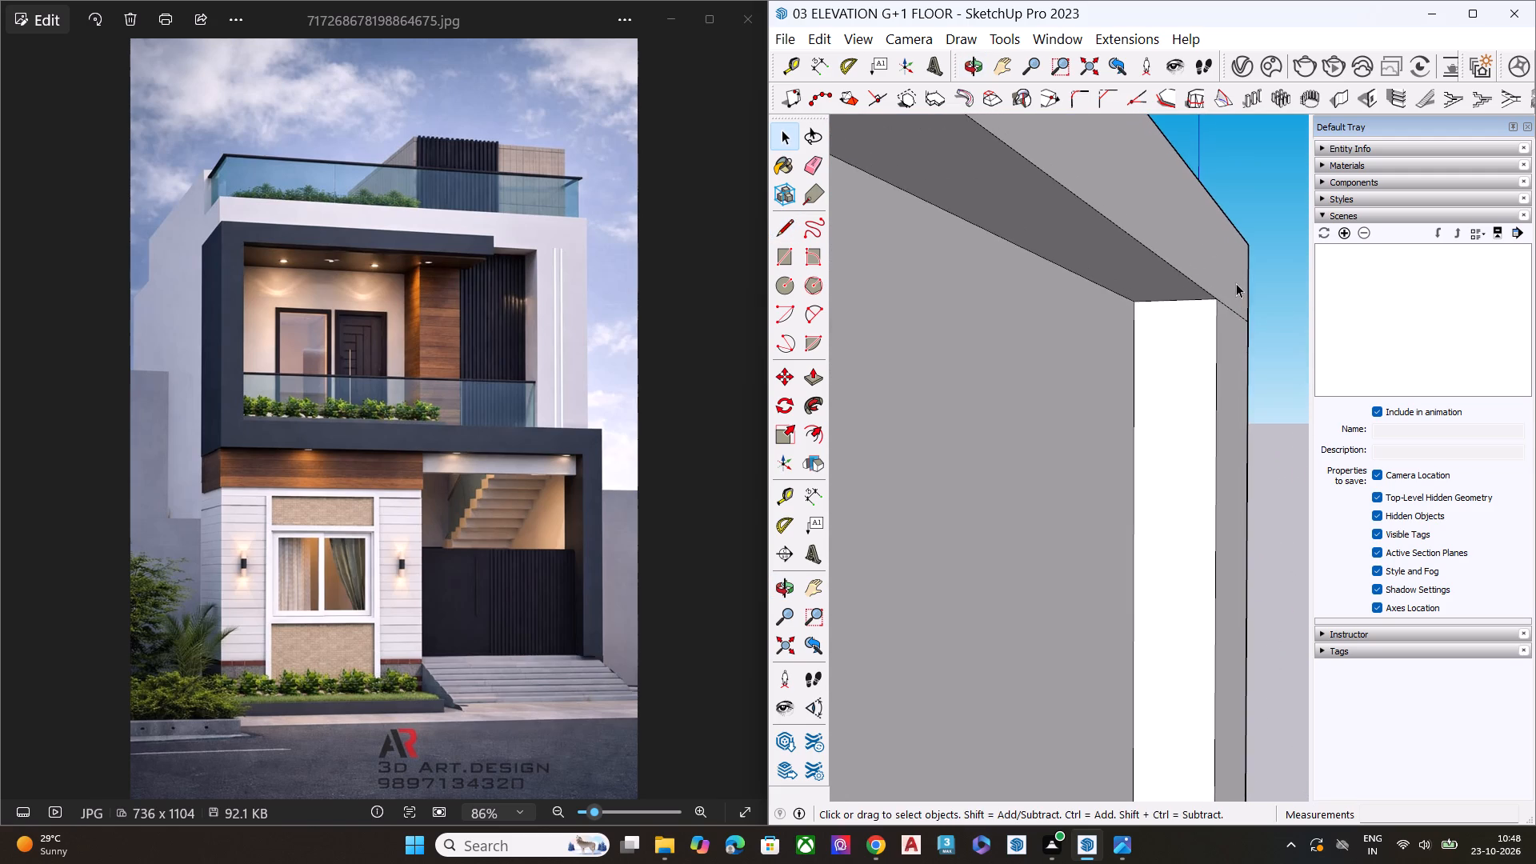
pyautogui.moveTo(1219, 298); pyautogui.dragTo(1163, 416, button='middle')
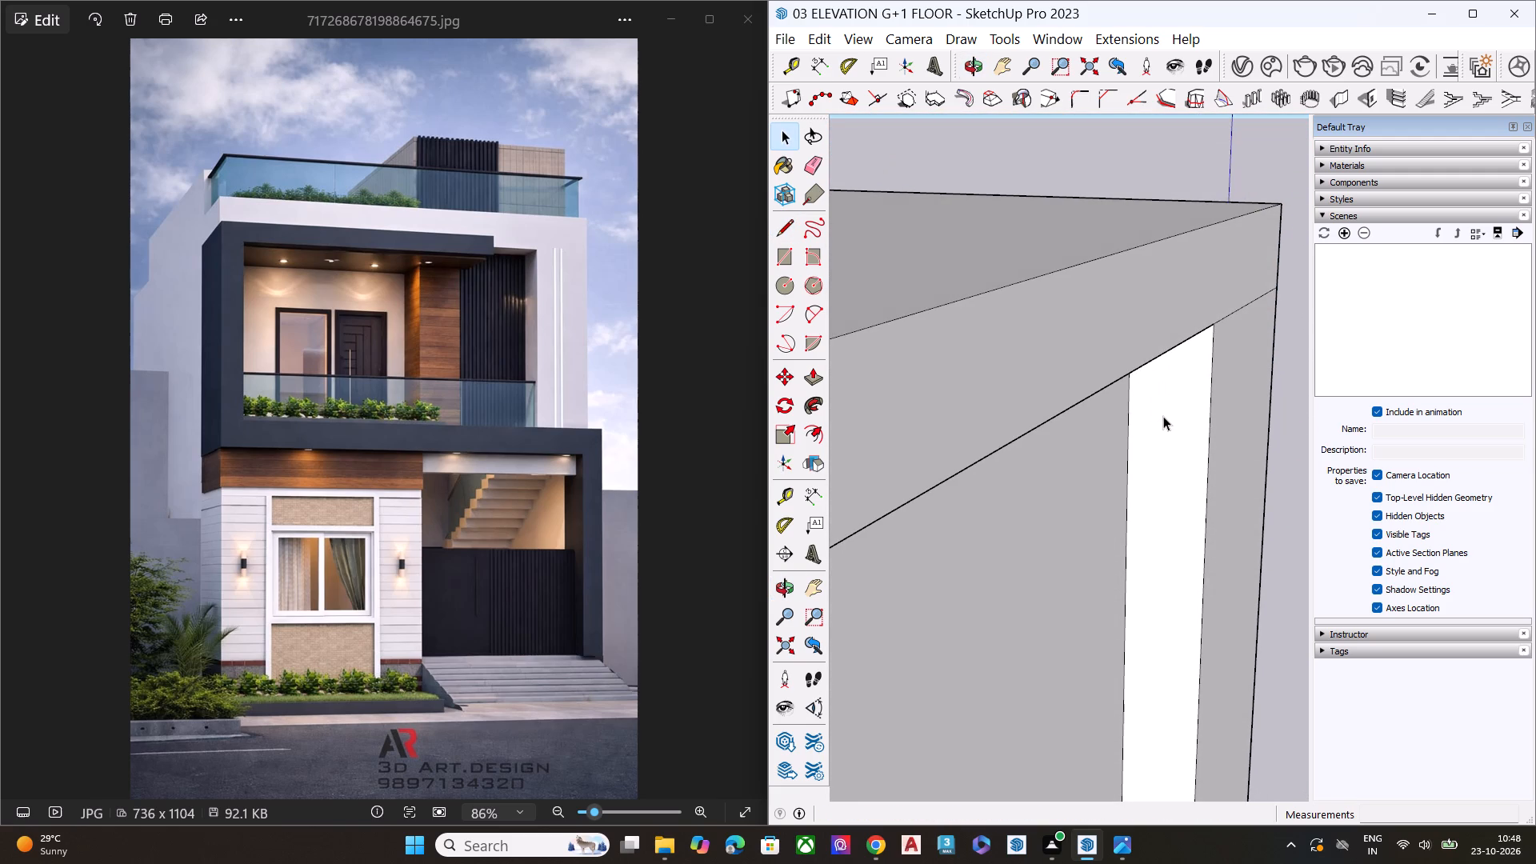
pyautogui.scroll(6, 1195, 359)
pyautogui.moveTo(1195, 374); pyautogui.dragTo(1103, 374, button='middle')
pyautogui.press('l')
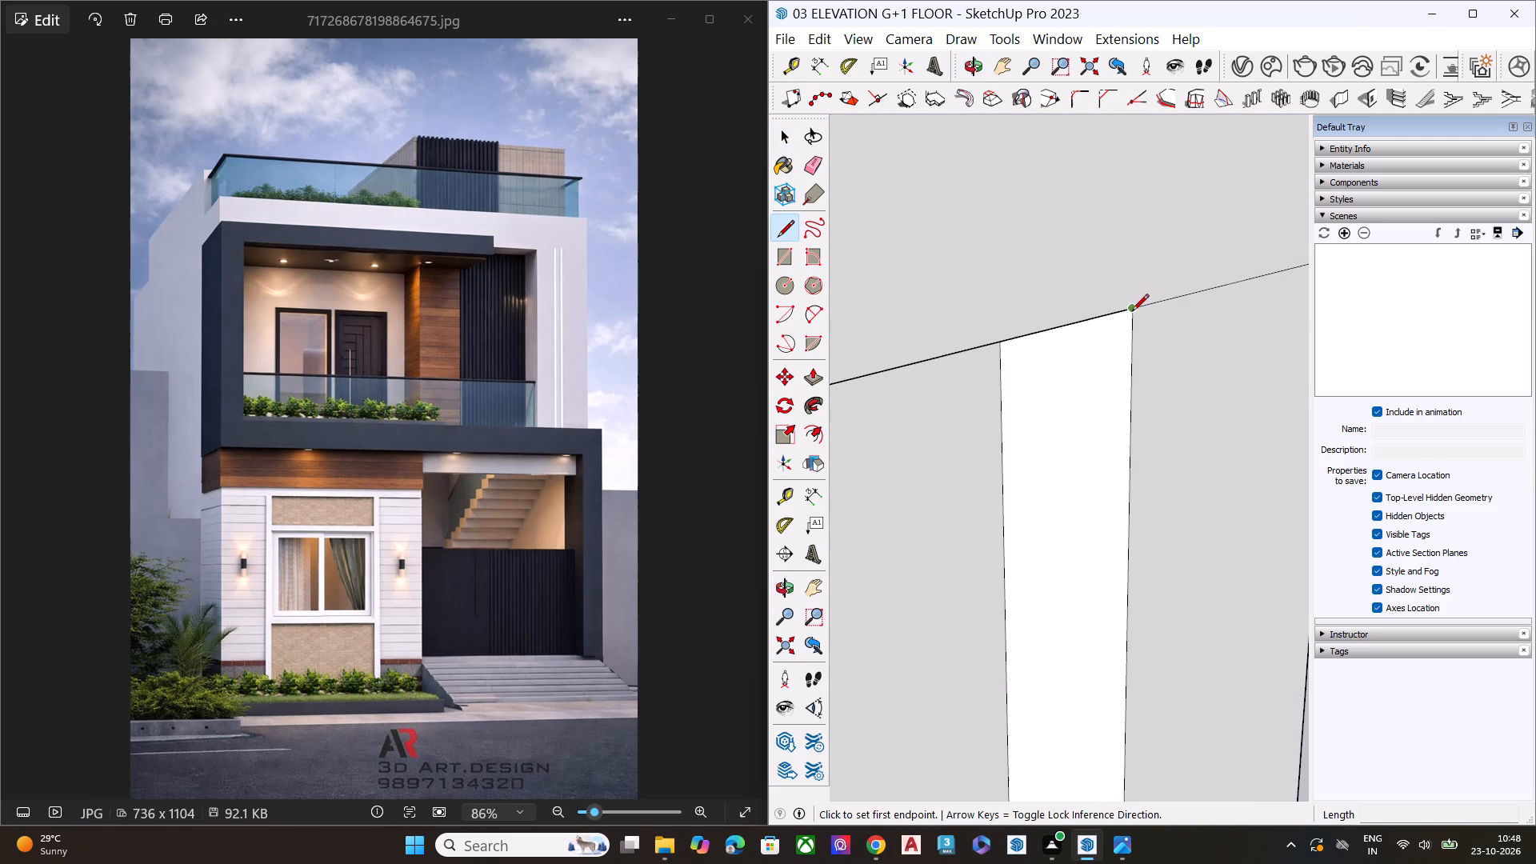
pyautogui.click(1132, 312)
pyautogui.scroll(-9, 1176, 320)
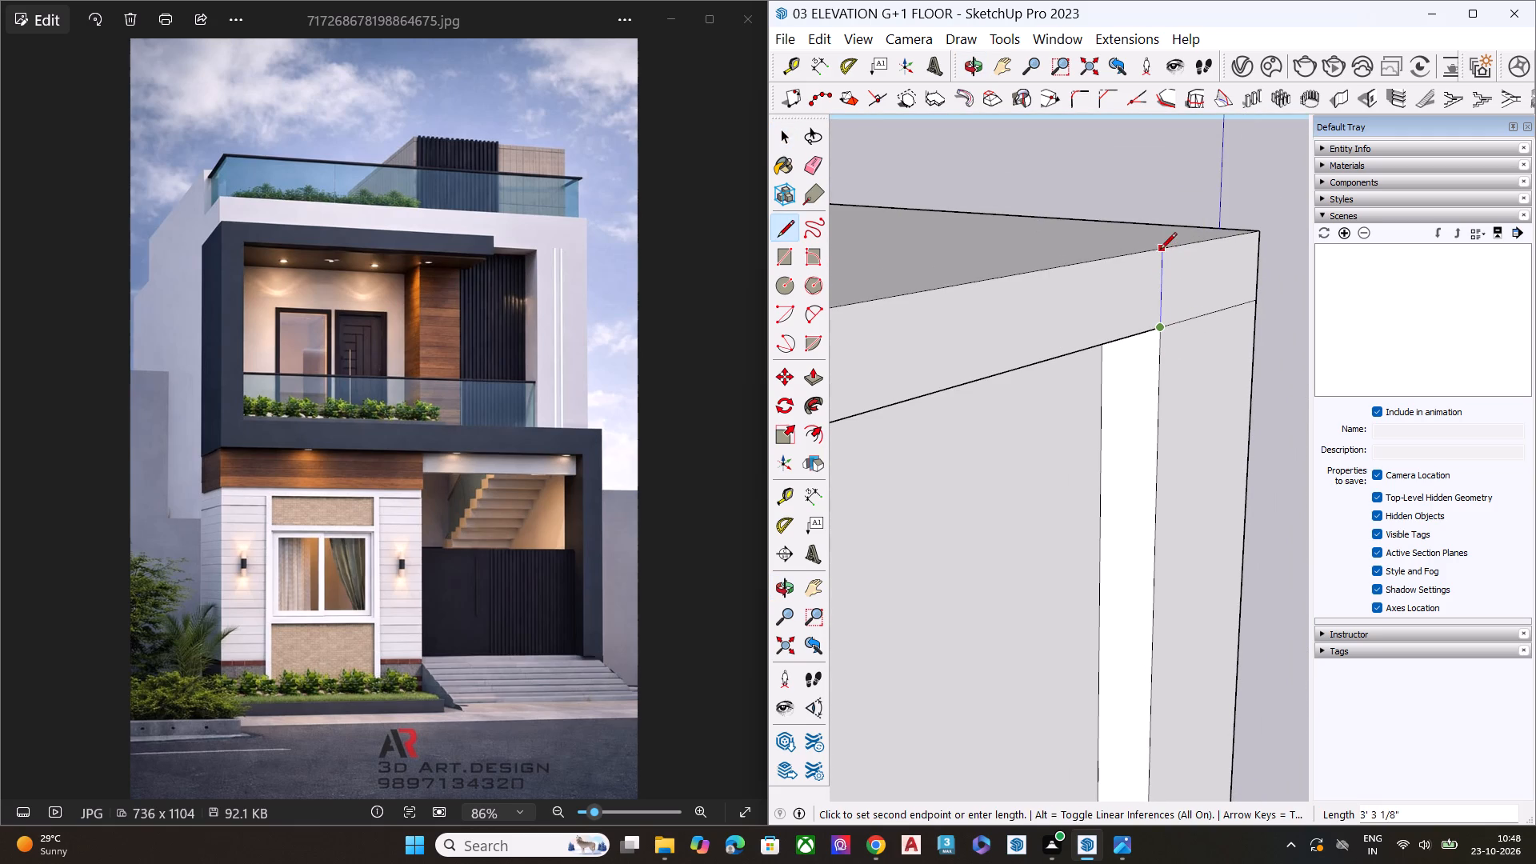
pyautogui.click(1160, 250)
# Push the roof band's side face behind the balcony frame inward until it is flush with the side wall.
pyautogui.press('space')
pyautogui.click(1150, 296)
pyautogui.press('p')
pyautogui.click(1142, 302)
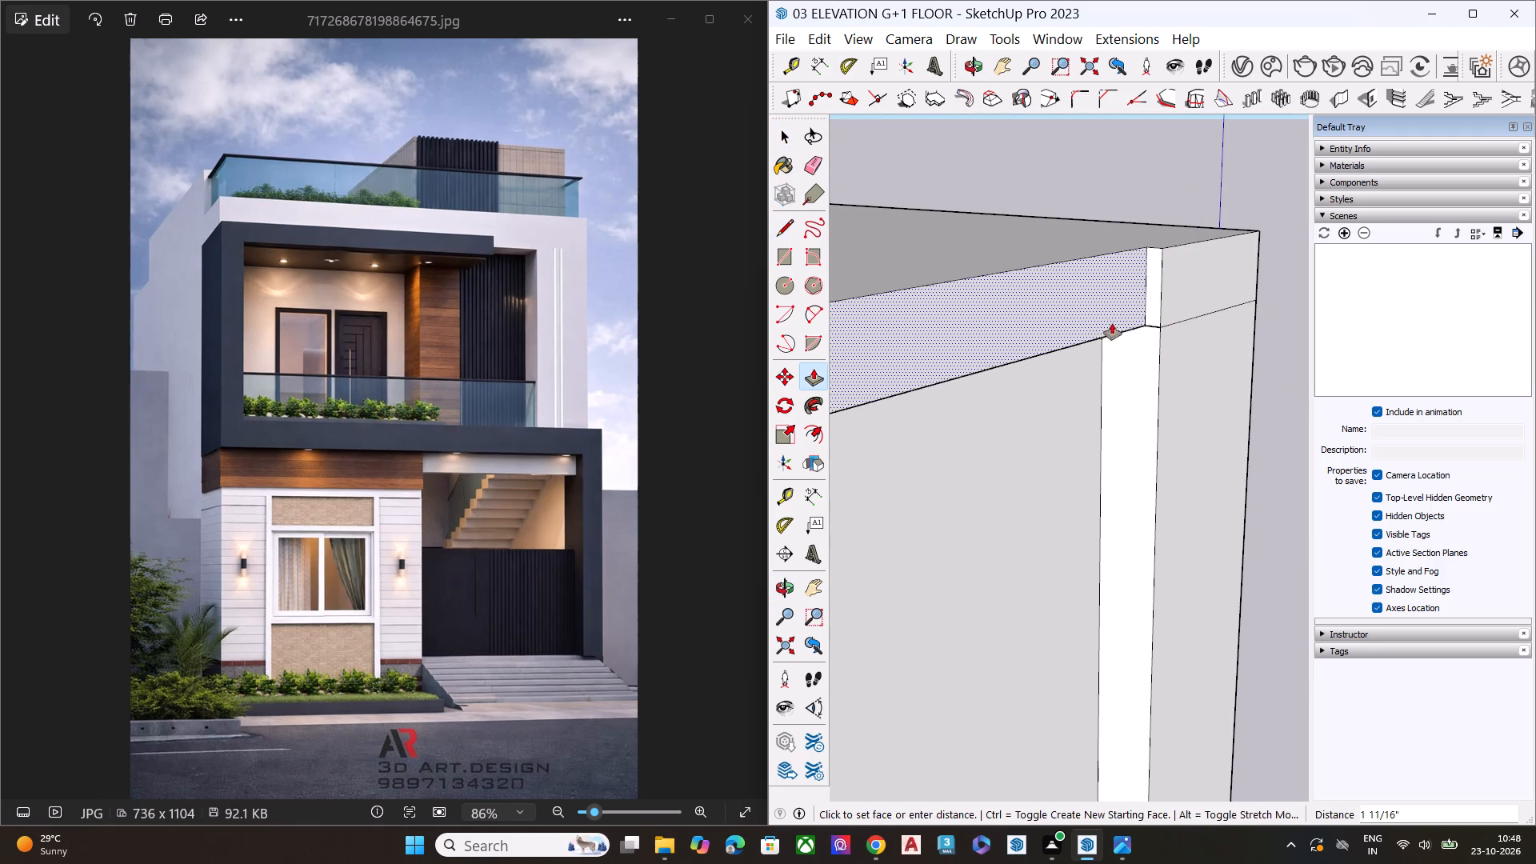
pyautogui.click(1095, 350)
pyautogui.press('space')
pyautogui.click(1160, 204)
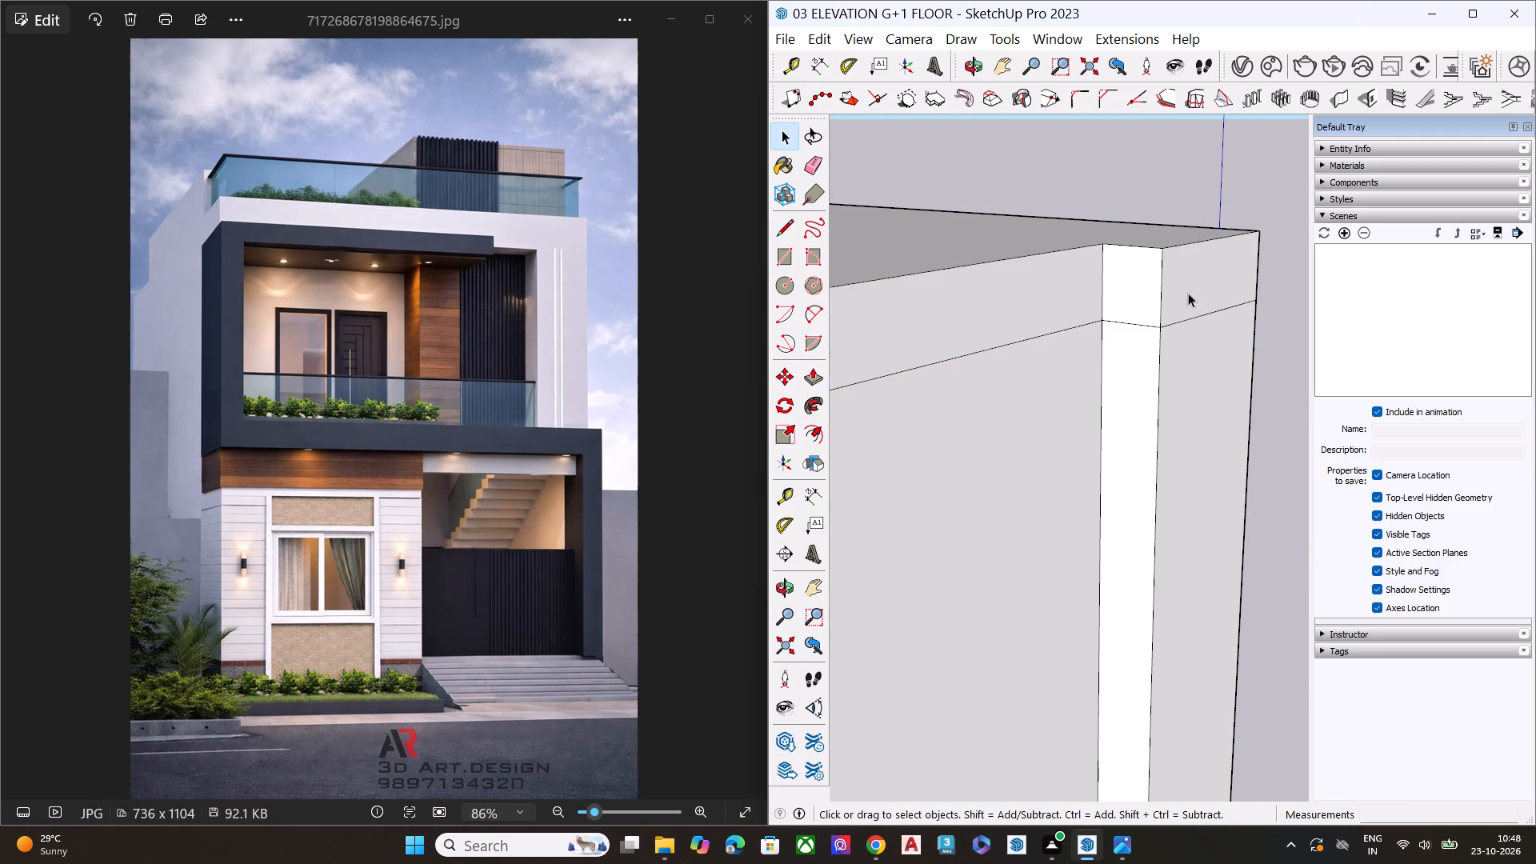
# Examine the recessed side band, the balcony frame and the roof band's corner above the stair-side pier from several angles.
pyautogui.moveTo(1155, 285); pyautogui.dragTo(822, 266, button='middle')
pyautogui.moveTo(1129, 329); pyautogui.dragTo(916, 331, button='middle')
pyautogui.moveTo(1099, 340); pyautogui.dragTo(1038, 338, button='middle')
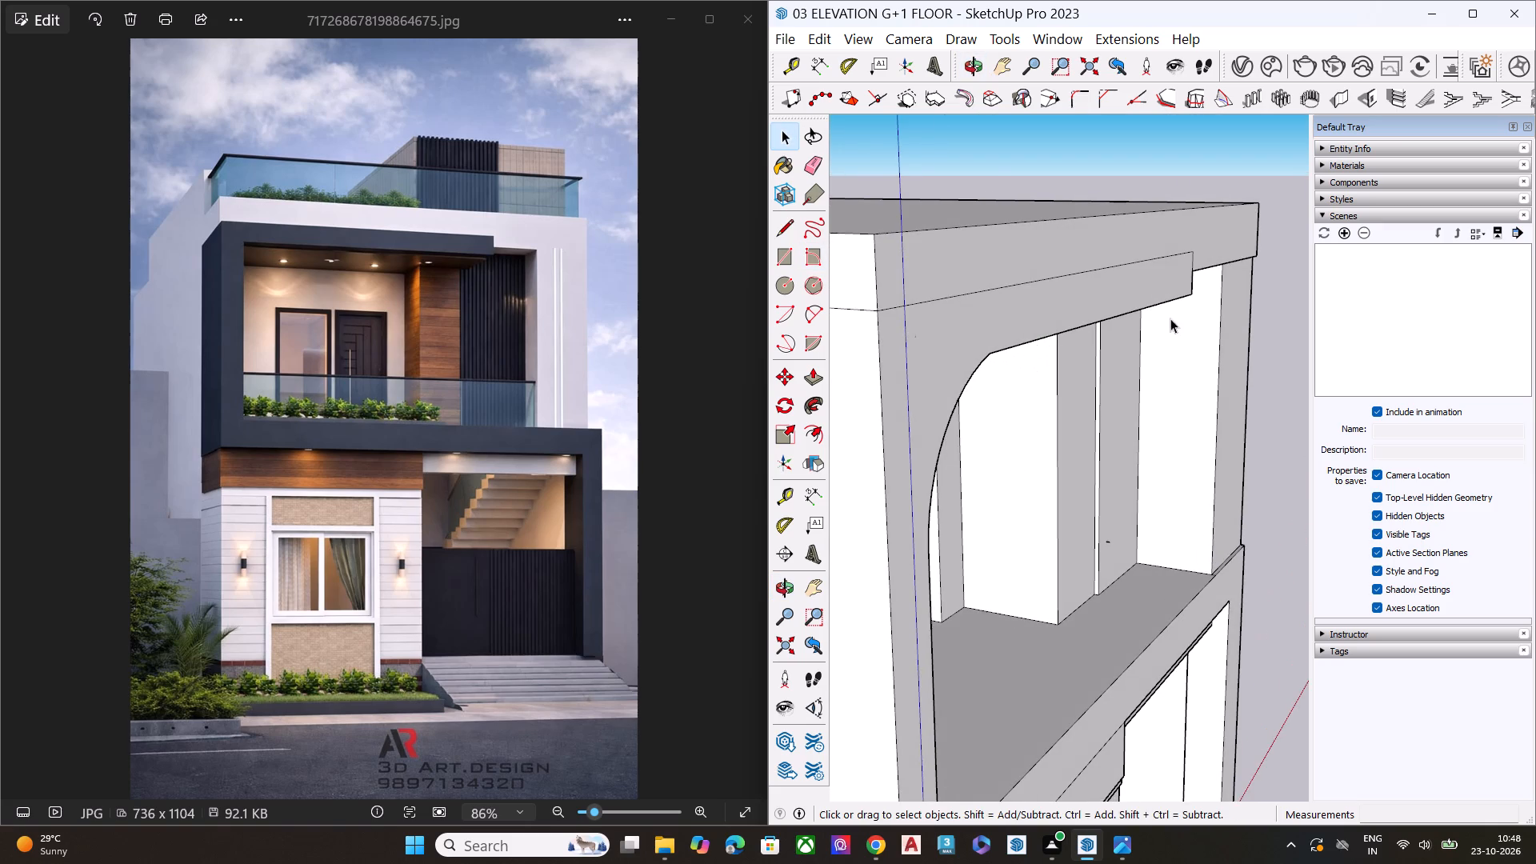
pyautogui.scroll(-1, 1188, 332)
pyautogui.scroll(1, 1189, 333)
pyautogui.scroll(-3, 1197, 345)
pyautogui.scroll(1, 1198, 349)
pyautogui.scroll(-1, 1192, 354)
pyautogui.moveTo(914, 336); pyautogui.dragTo(1123, 293, button='middle')
pyautogui.scroll(4, 1063, 299)
pyautogui.moveTo(1090, 306); pyautogui.dragTo(1127, 427, button='middle')
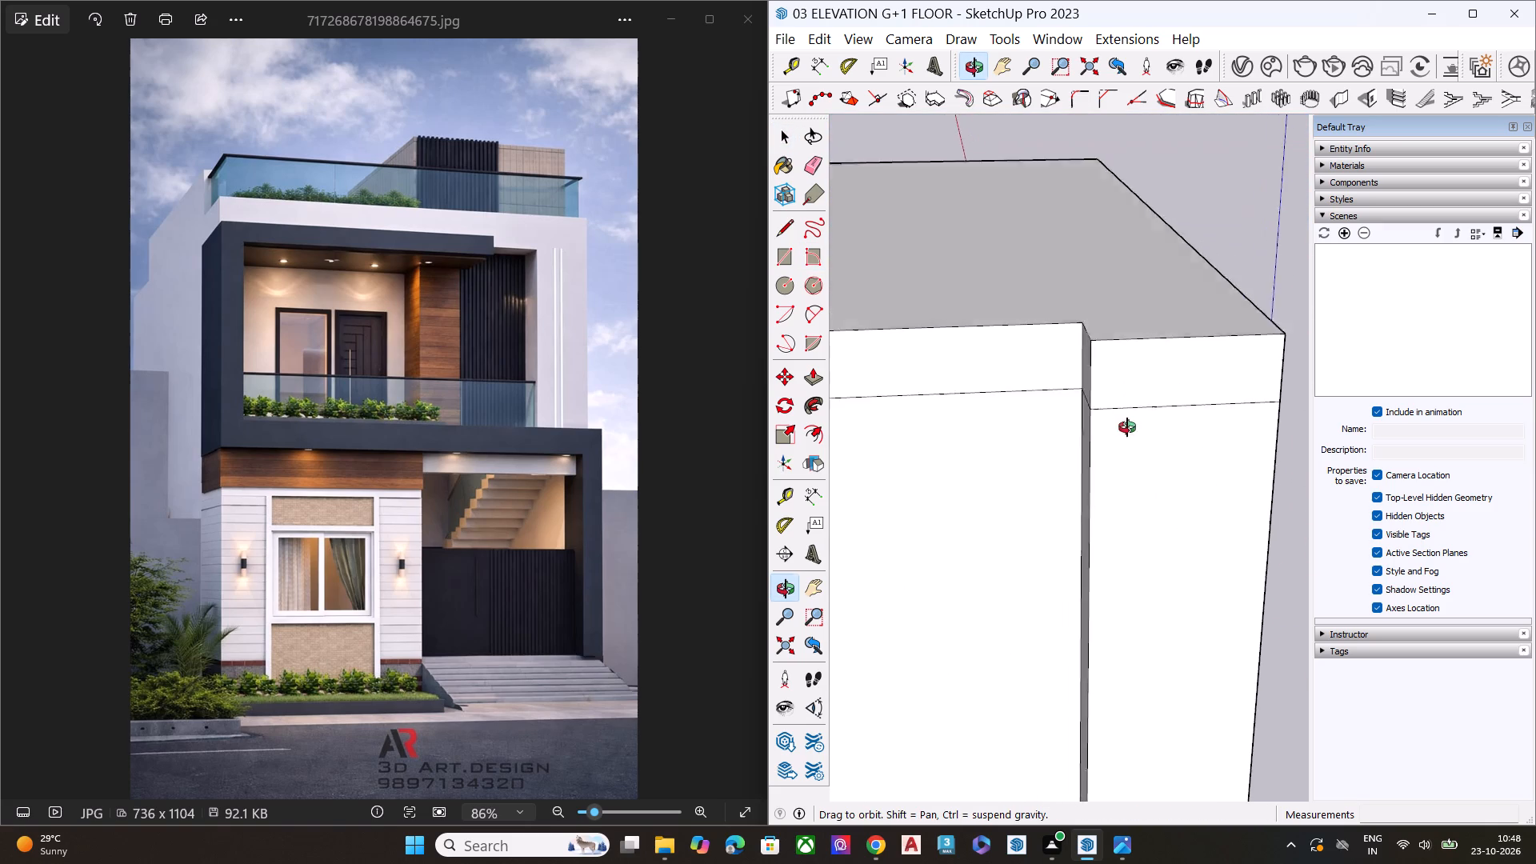
pyautogui.moveTo(1127, 427); pyautogui.dragTo(1028, 266, button='middle')
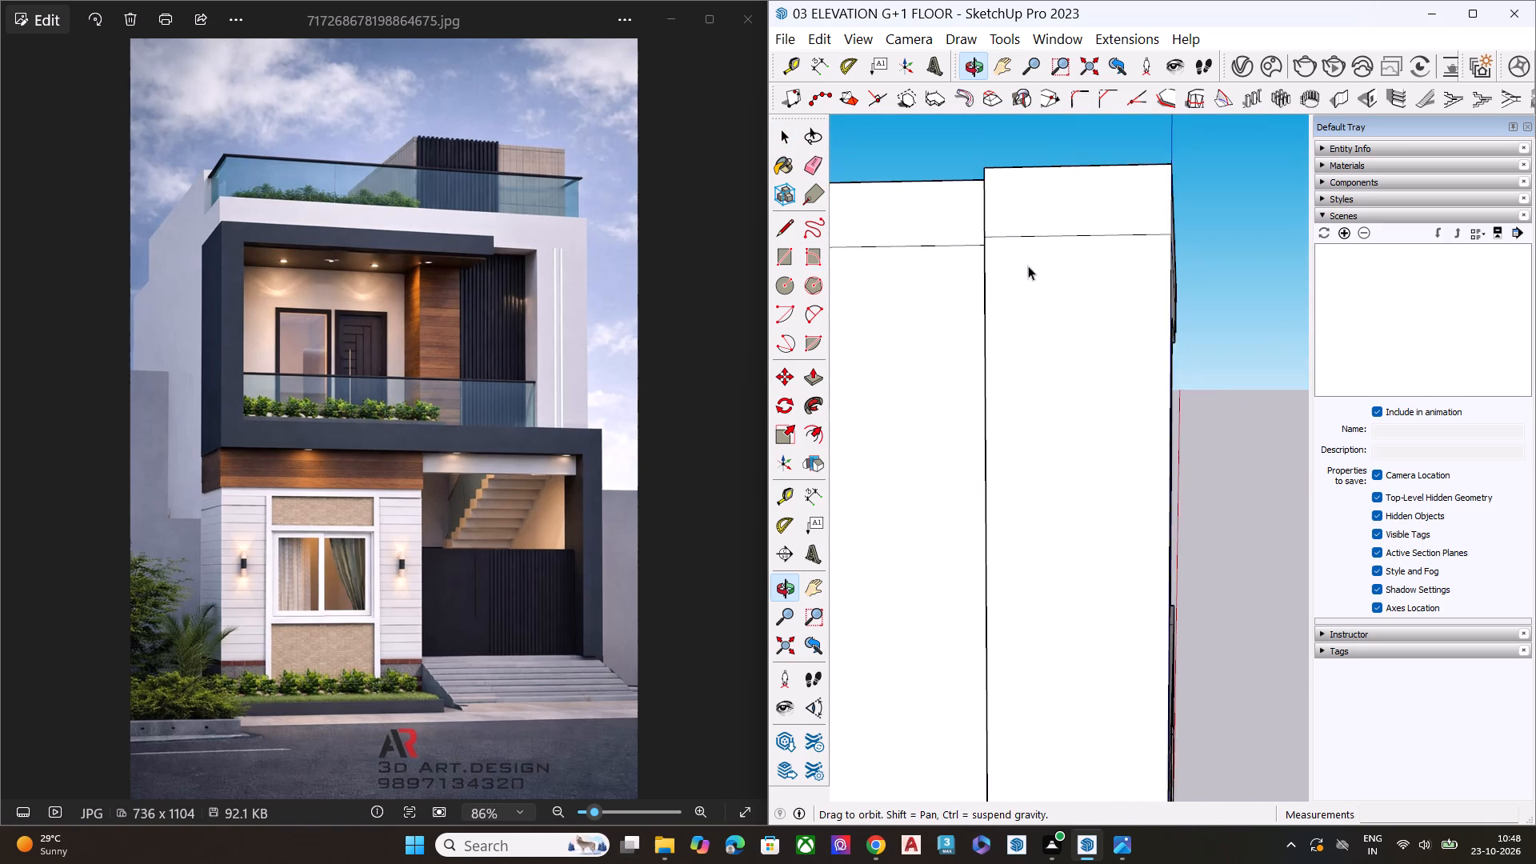
pyautogui.moveTo(1110, 350); pyautogui.dragTo(883, 347, button='middle')
pyautogui.scroll(-12, 1142, 350)
pyautogui.moveTo(1167, 406); pyautogui.dragTo(978, 390, button='middle')
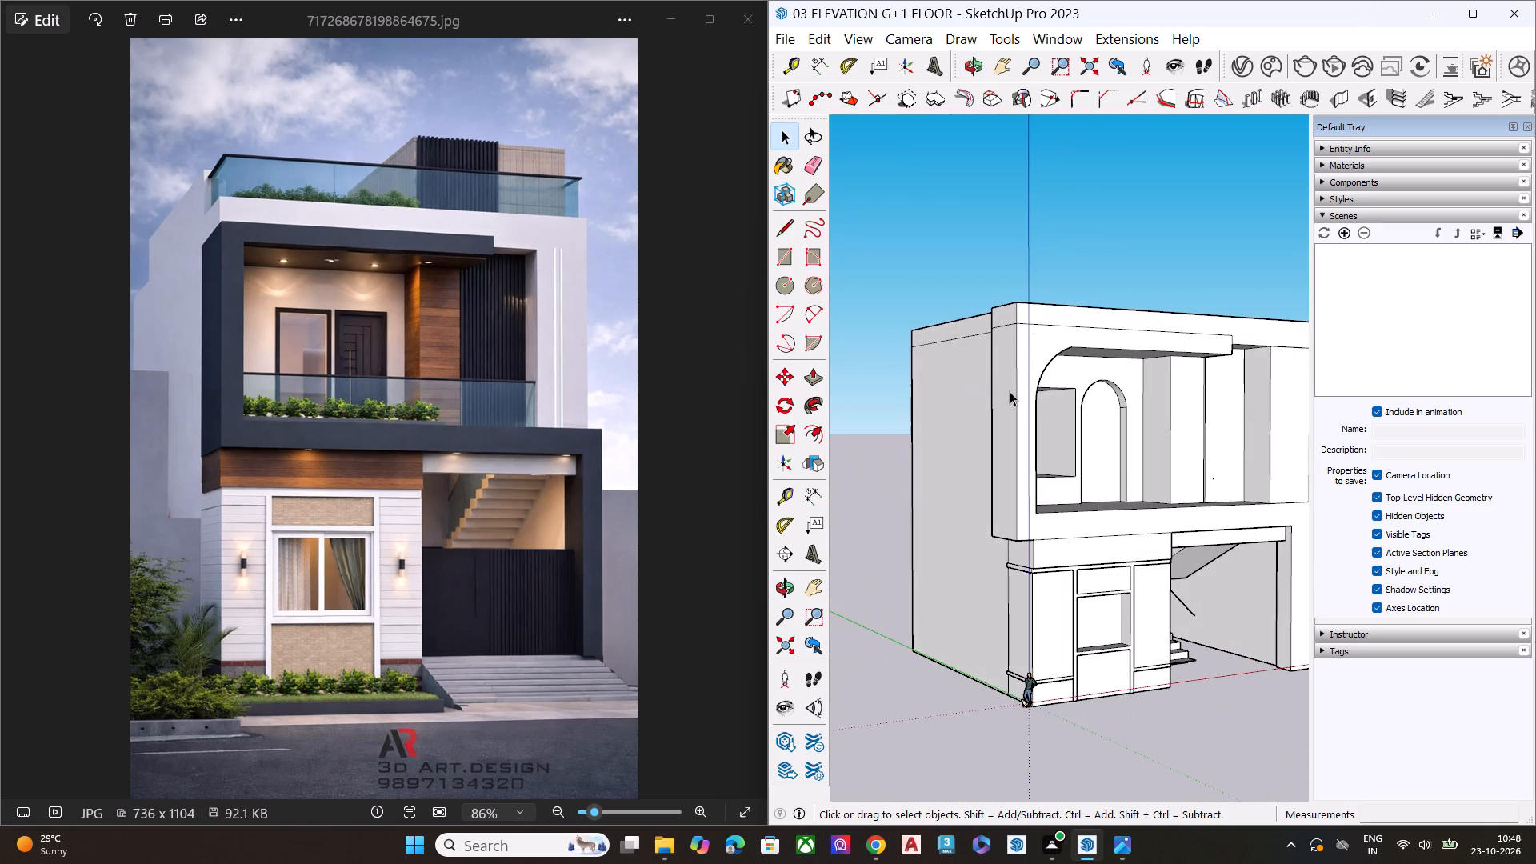
pyautogui.scroll(-2, 1011, 397)
pyautogui.scroll(1, 1012, 399)
pyautogui.scroll(-1, 1015, 404)
pyautogui.moveTo(1071, 413); pyautogui.dragTo(927, 415, button='middle')
pyautogui.scroll(7, 1160, 332)
pyautogui.moveTo(1237, 370); pyautogui.dragTo(1212, 409, button='middle')
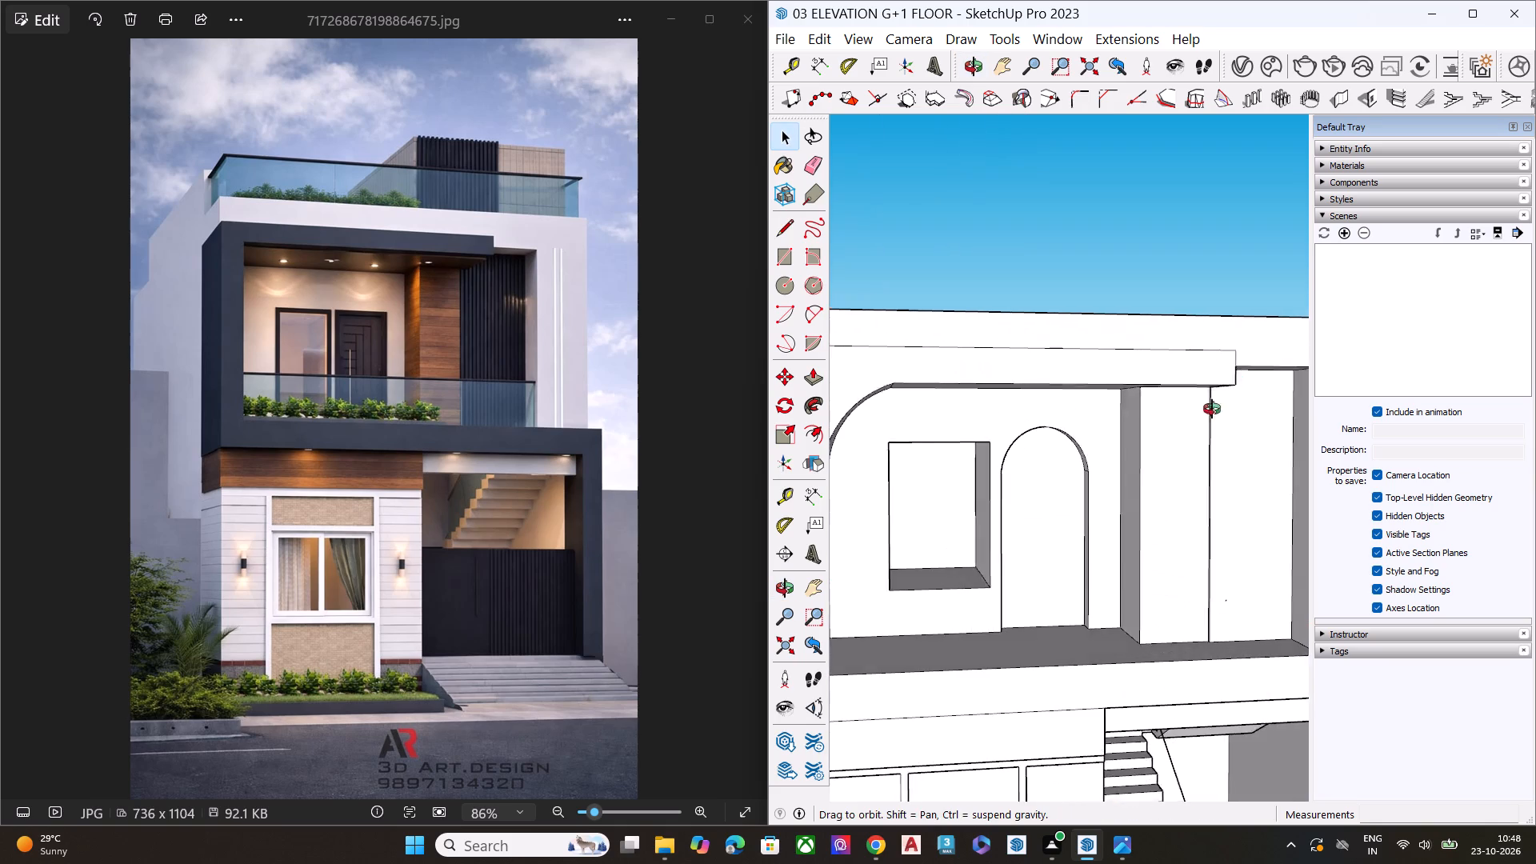
pyautogui.moveTo(1212, 409); pyautogui.dragTo(1226, 634, button='middle')
pyautogui.scroll(7, 1220, 487)
pyautogui.scroll(-8, 1032, 436)
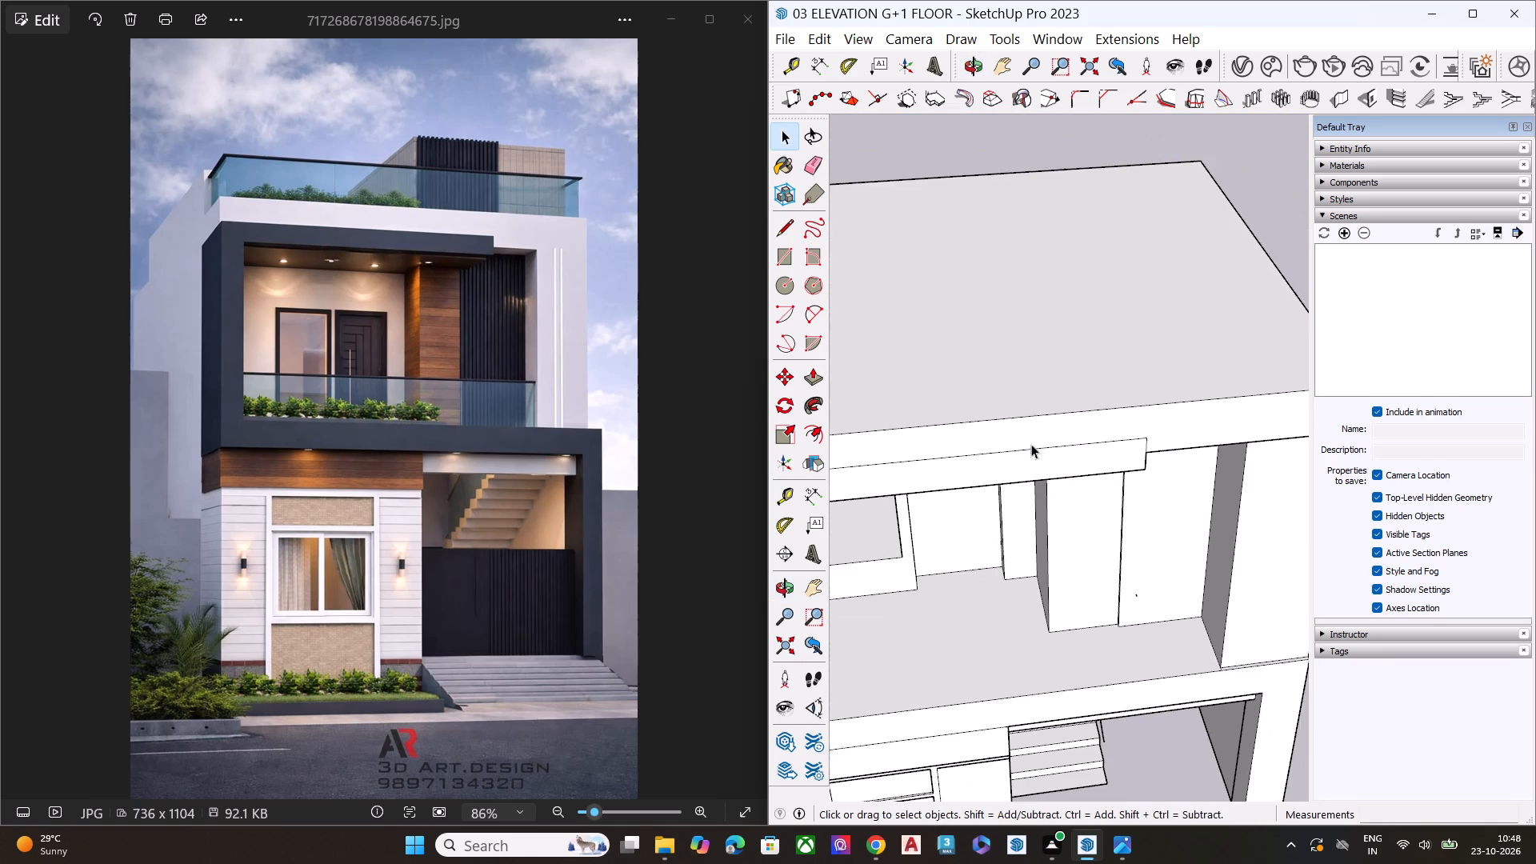
pyautogui.moveTo(1122, 447); pyautogui.dragTo(682, 452, button='middle')
pyautogui.scroll(8, 979, 454)
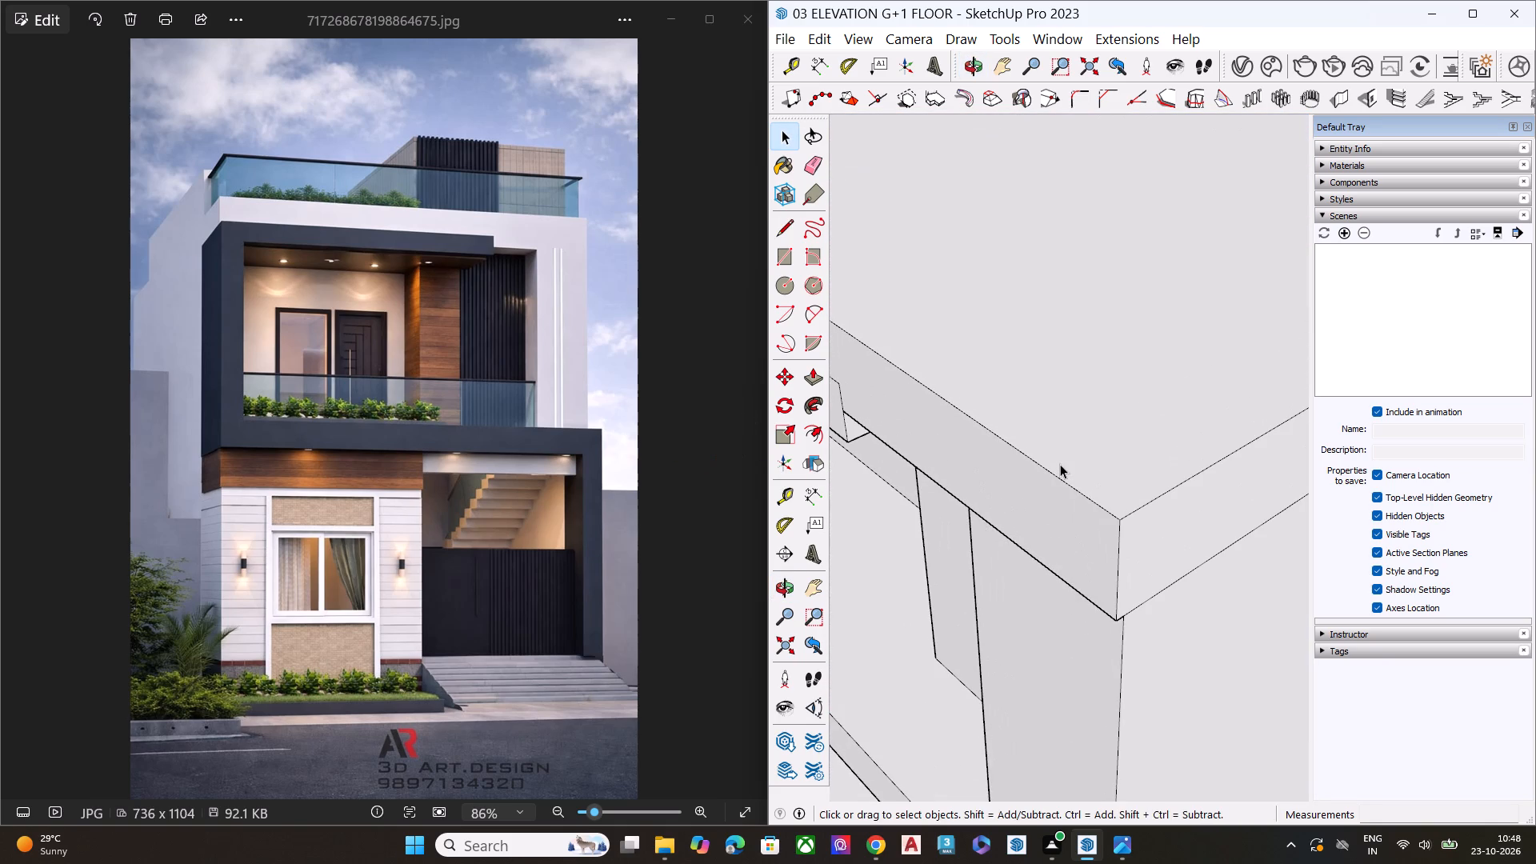
pyautogui.scroll(-8, 1060, 464)
pyautogui.moveTo(1070, 507); pyautogui.dragTo(1141, 306, button='middle')
pyautogui.moveTo(1118, 402); pyautogui.dragTo(1114, 618, button='middle')
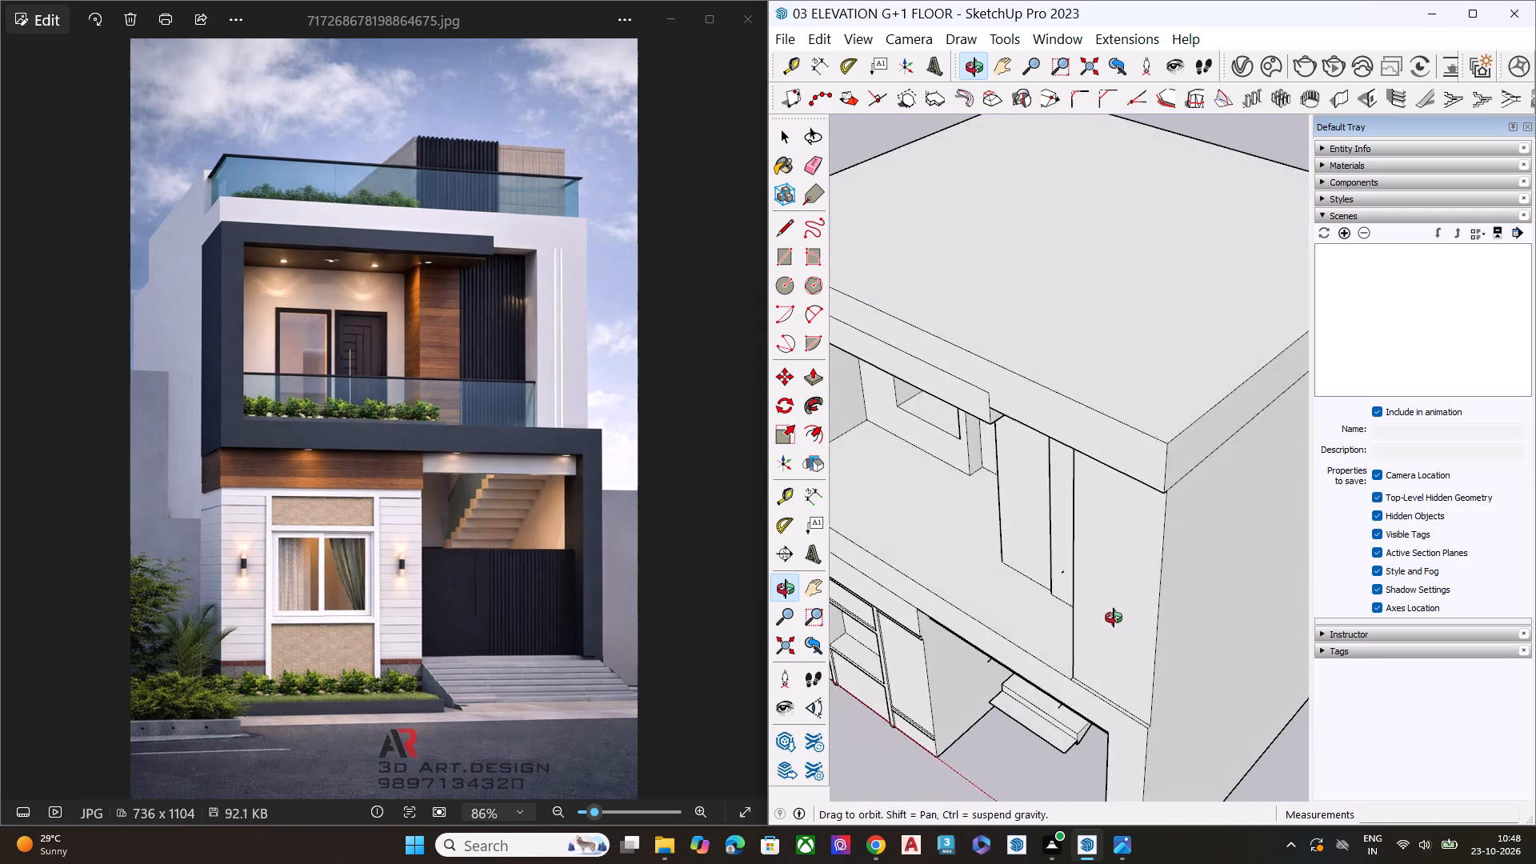
pyautogui.moveTo(1114, 618); pyautogui.dragTo(1085, 148, button='middle')
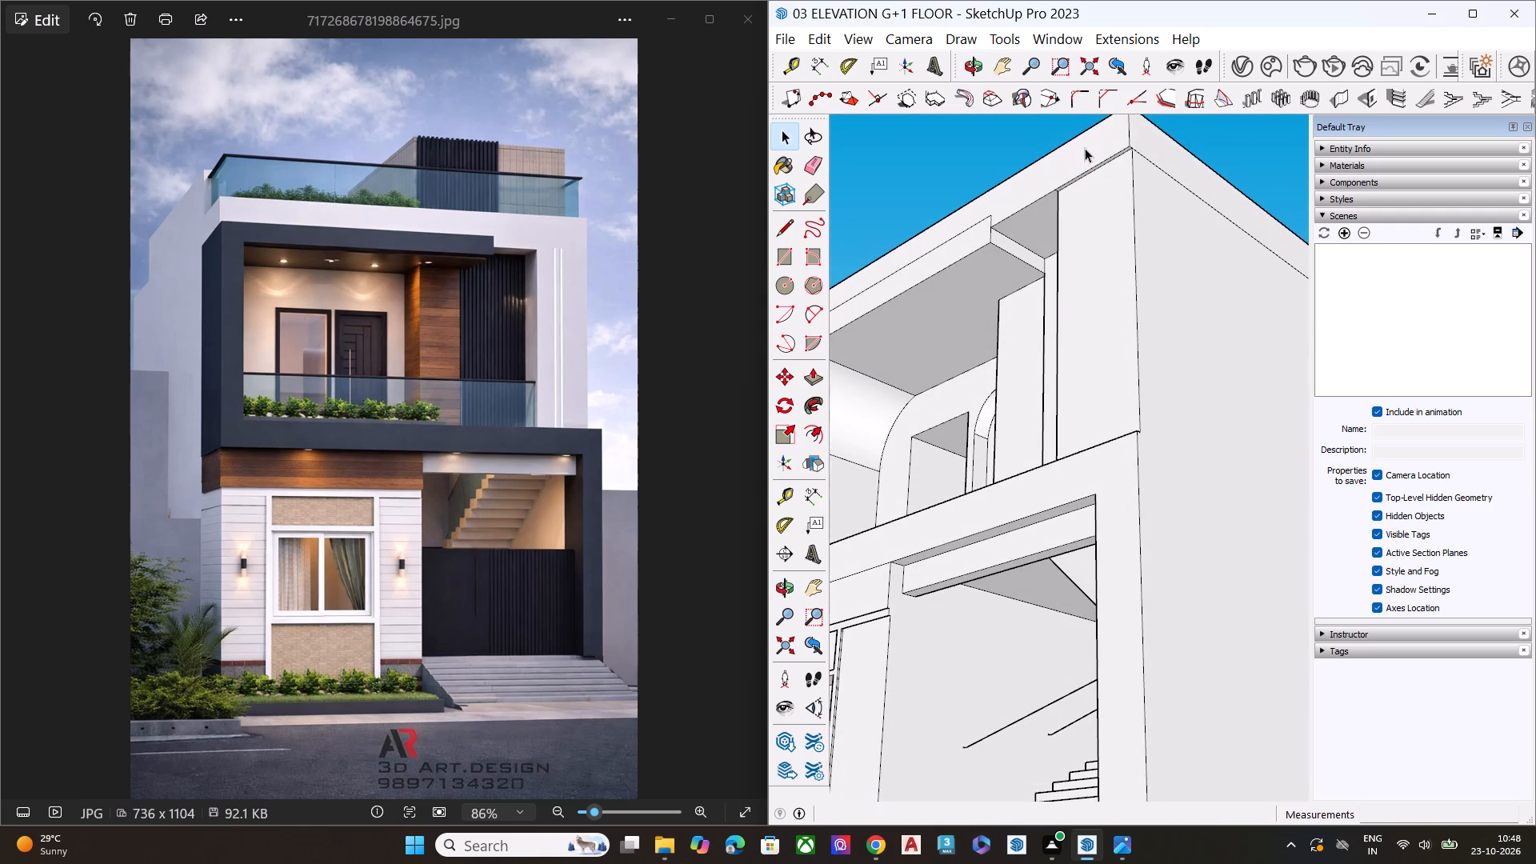
# Push the roof band's front face inward by 4 1/2" so it is flush with the stair-side pier below.
pyautogui.scroll(8, 1083, 149)
pyautogui.scroll(-5, 966, 234)
pyautogui.moveTo(1158, 202); pyautogui.dragTo(1156, 245, button='middle')
pyautogui.click(1107, 195)
pyautogui.moveTo(1139, 206); pyautogui.dragTo(1074, 414, button='middle')
pyautogui.scroll(5, 1054, 382)
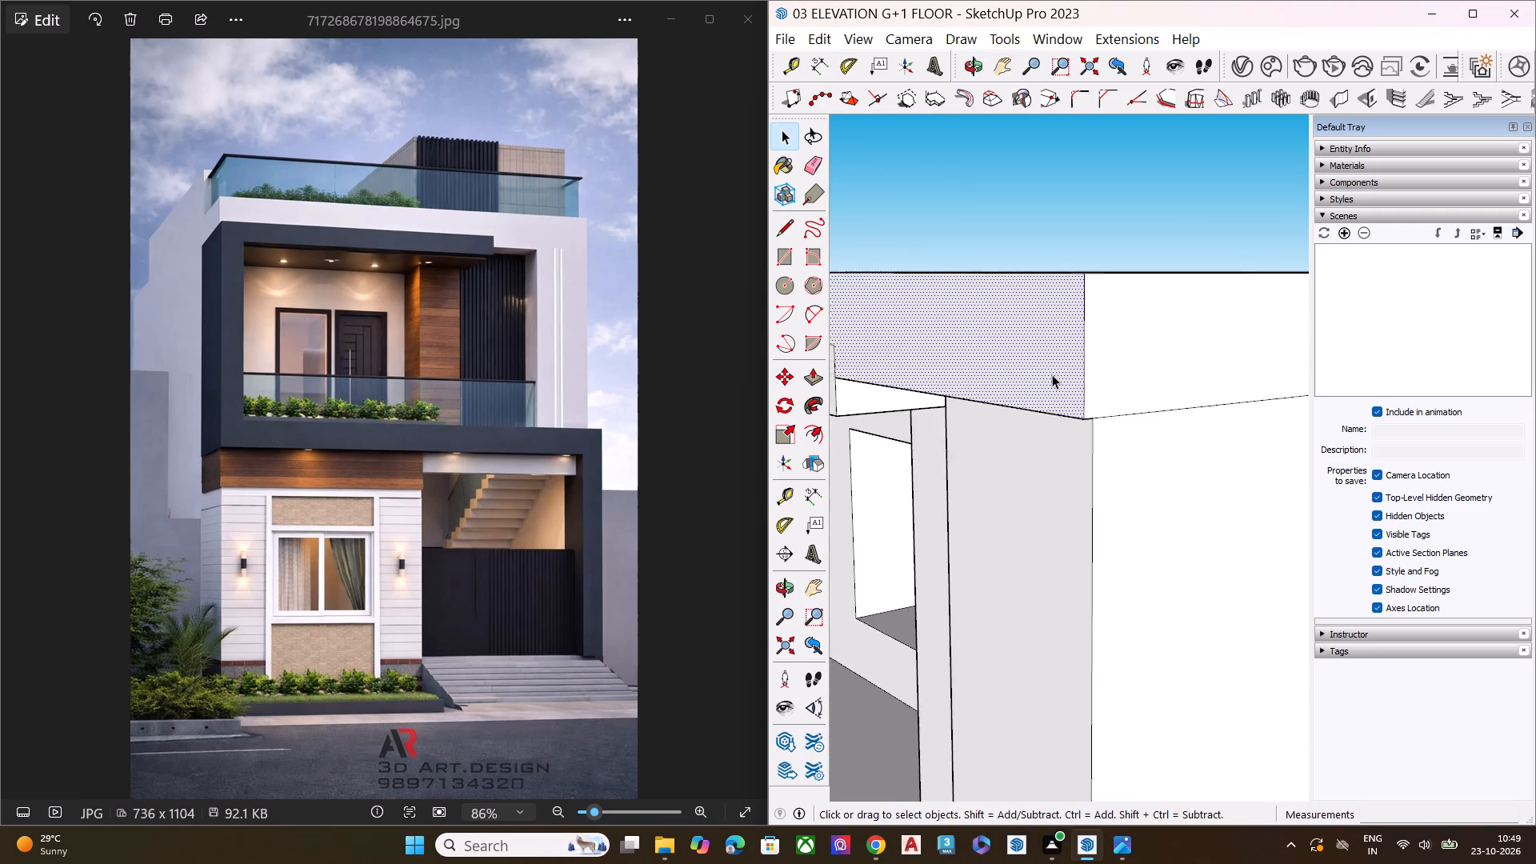
pyautogui.scroll(5, 1052, 374)
pyautogui.moveTo(1073, 399); pyautogui.dragTo(1056, 286, button='middle')
pyautogui.press('m')
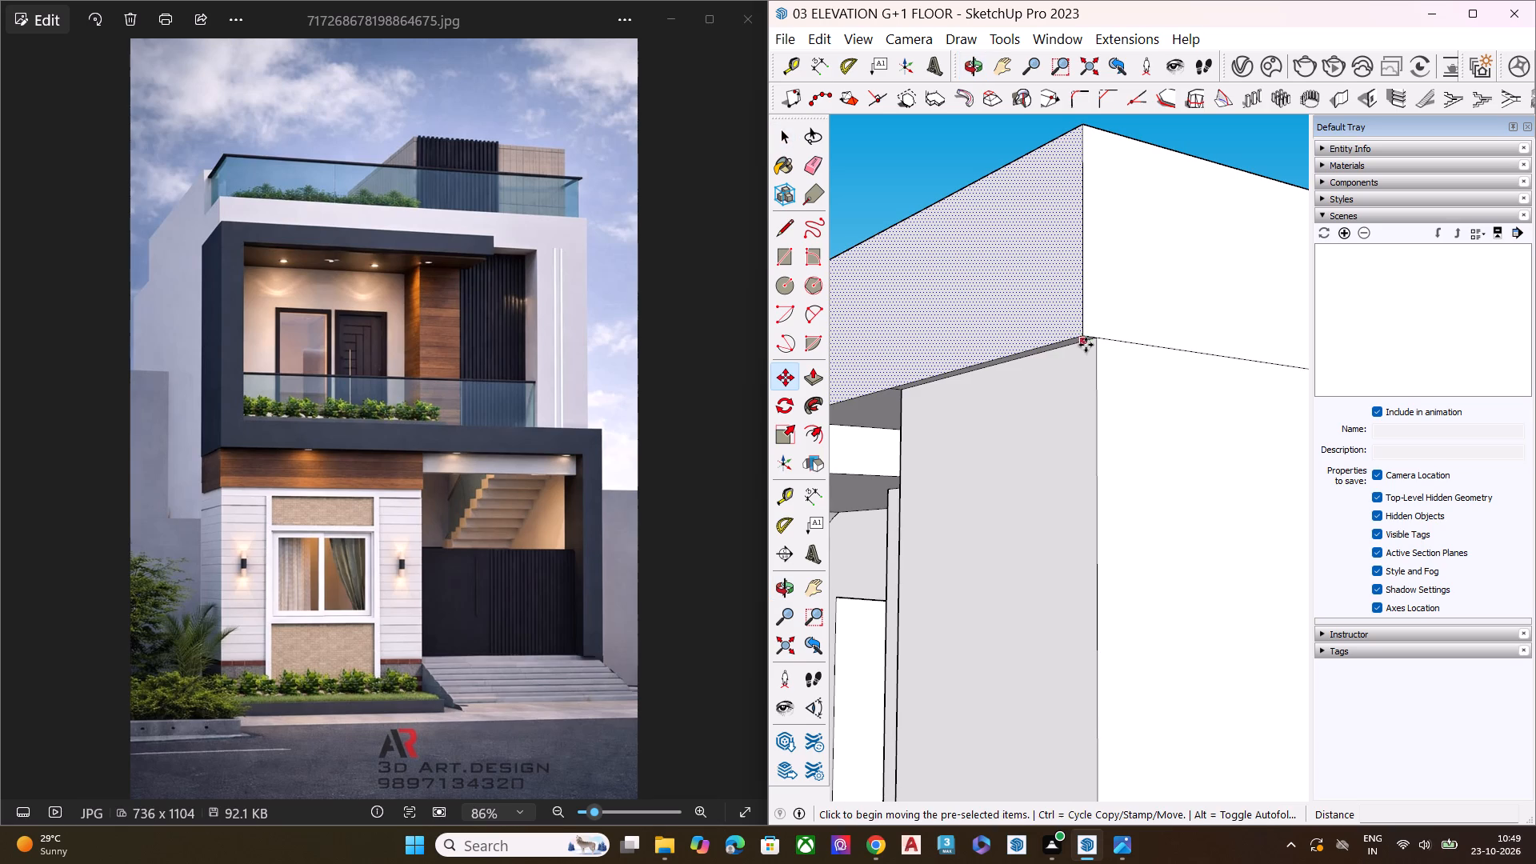
pyautogui.press('p')
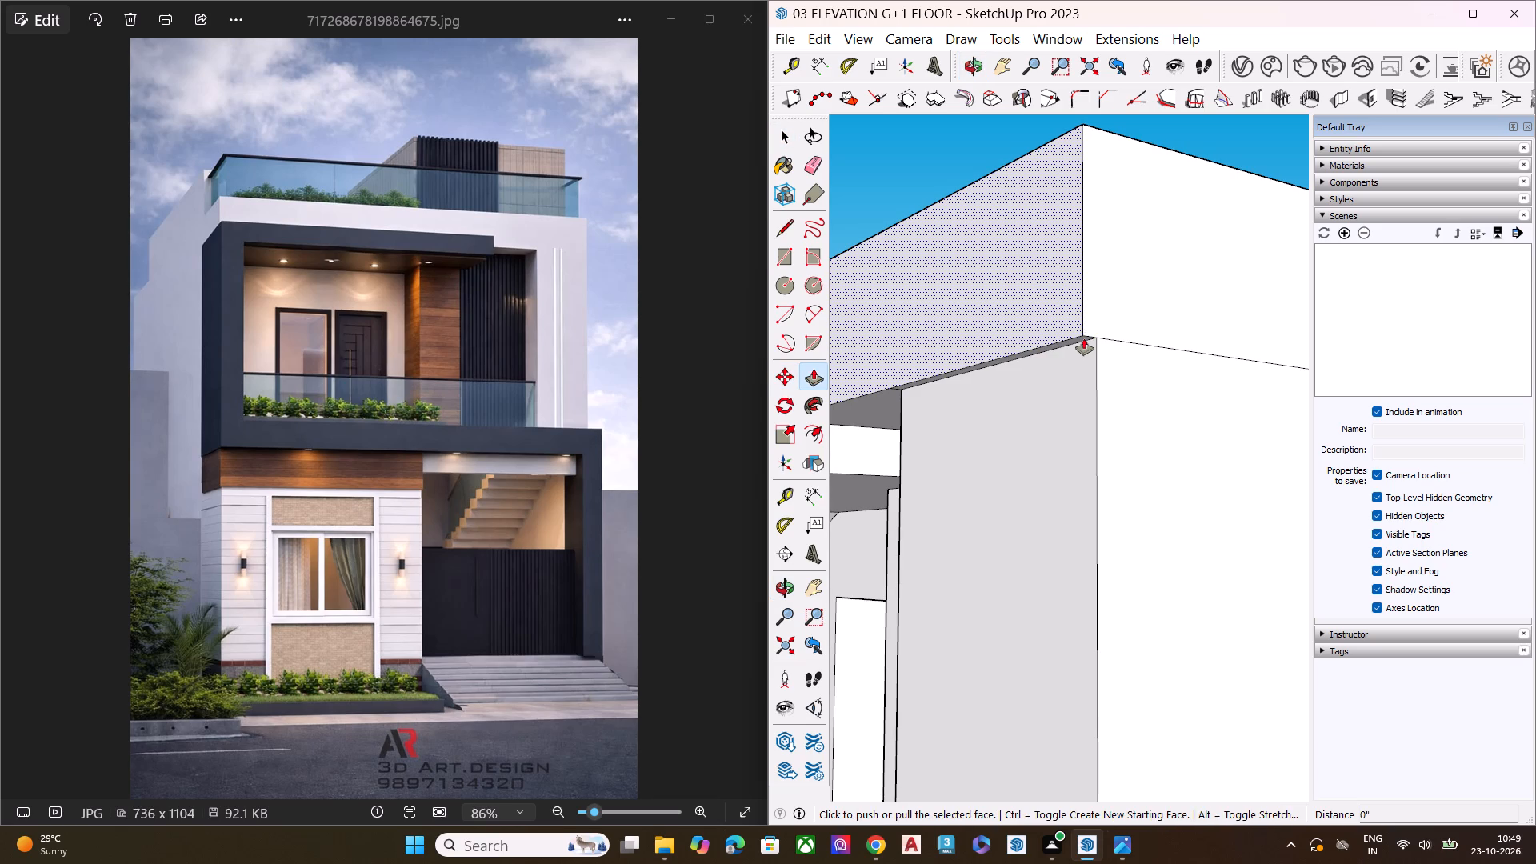
pyautogui.click(1084, 330)
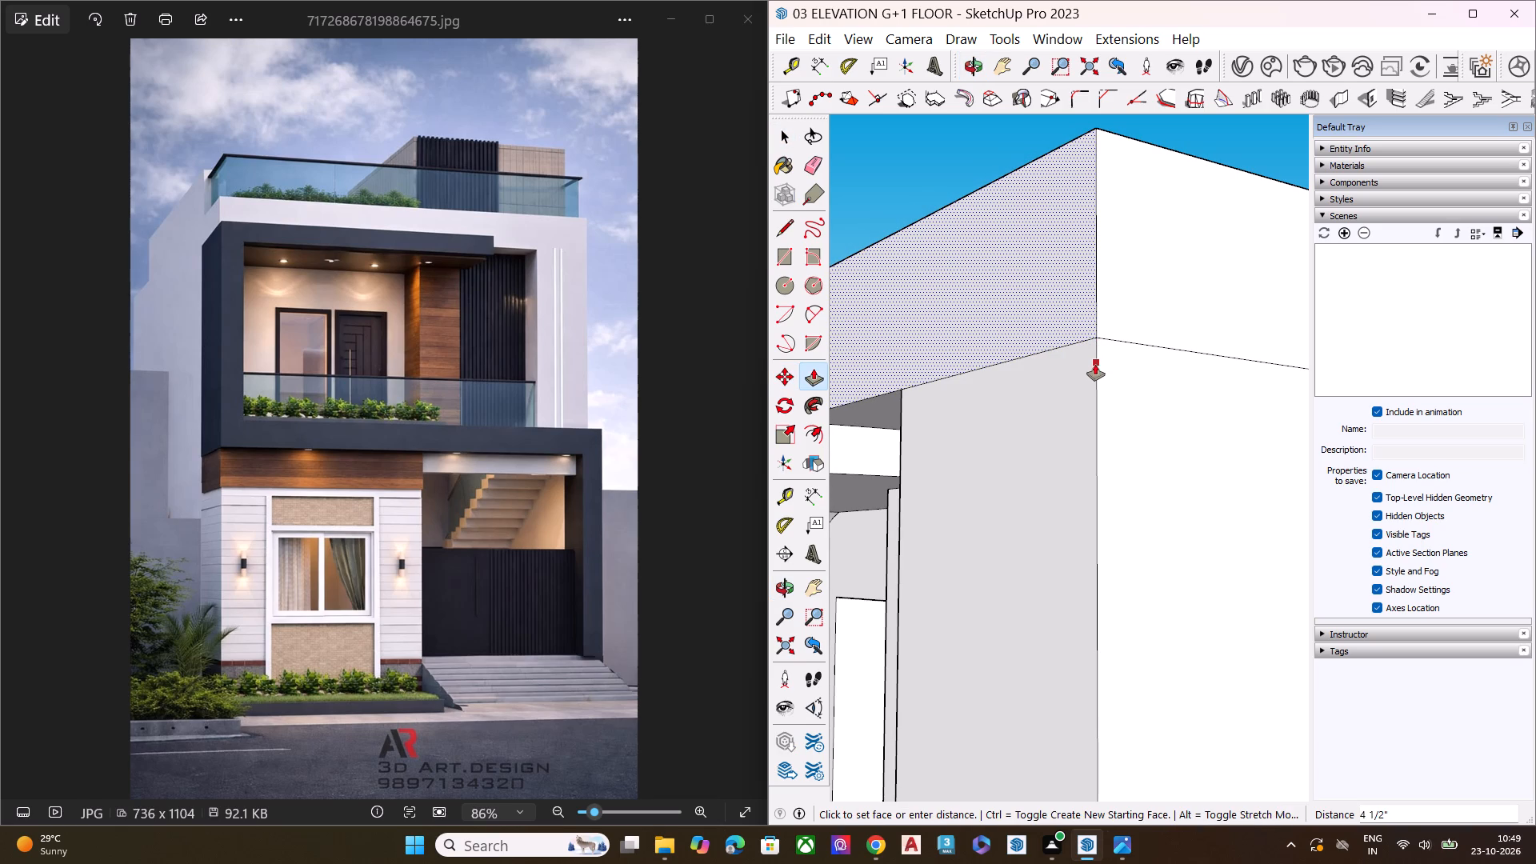
pyautogui.click(1095, 364)
pyautogui.press('space')
# Erase the leftover horizontal edge between the roof band and the front face of the stair-side pier.
pyautogui.scroll(-15, 1095, 367)
pyautogui.moveTo(1051, 377); pyautogui.dragTo(1054, 377, button='middle')
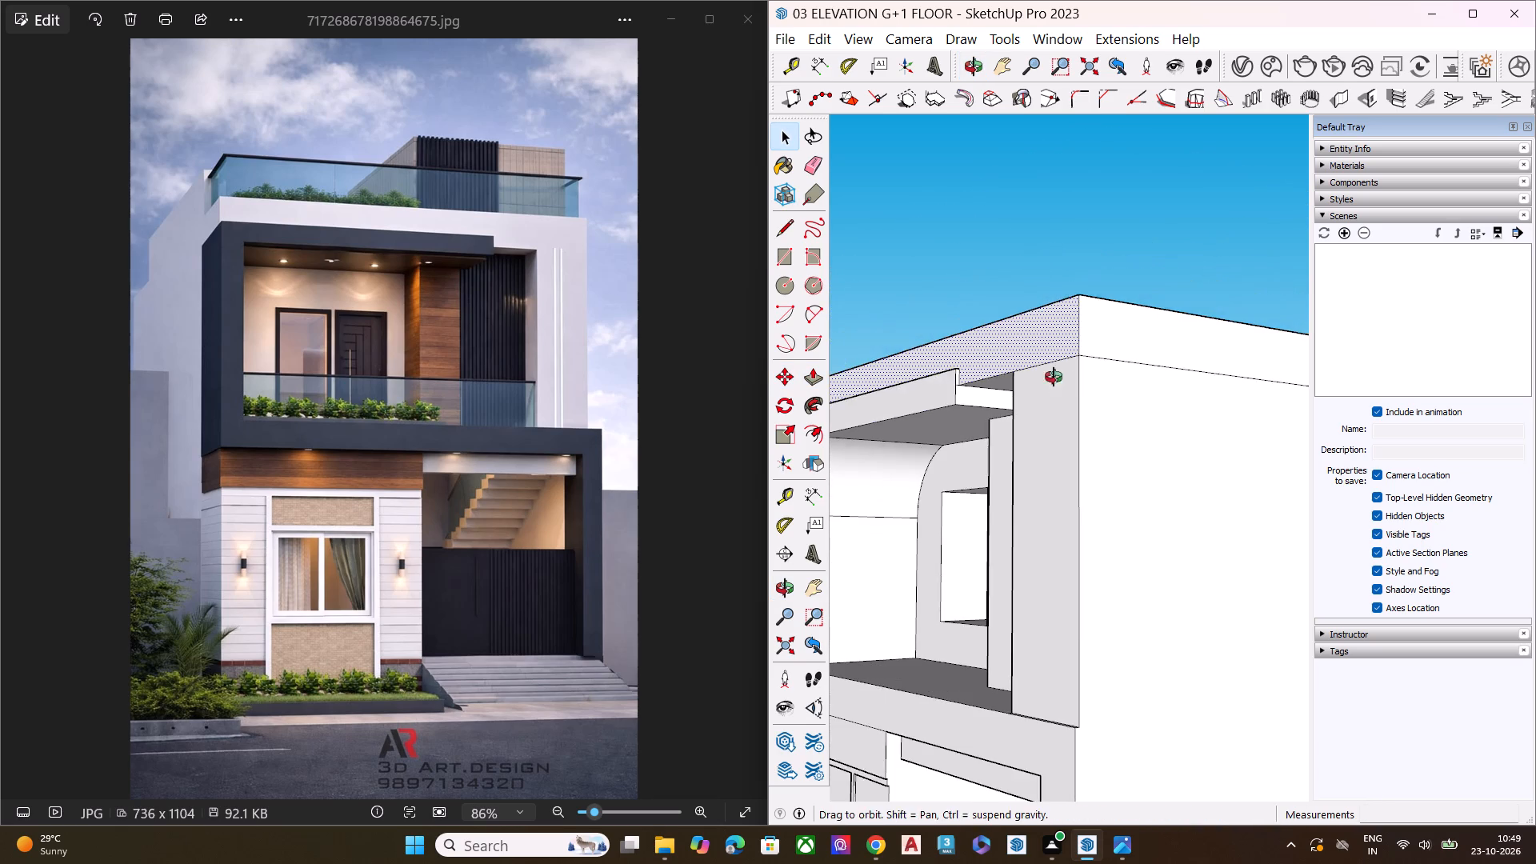
pyautogui.moveTo(1054, 377); pyautogui.dragTo(1290, 416, button='middle')
pyautogui.click(1233, 395)
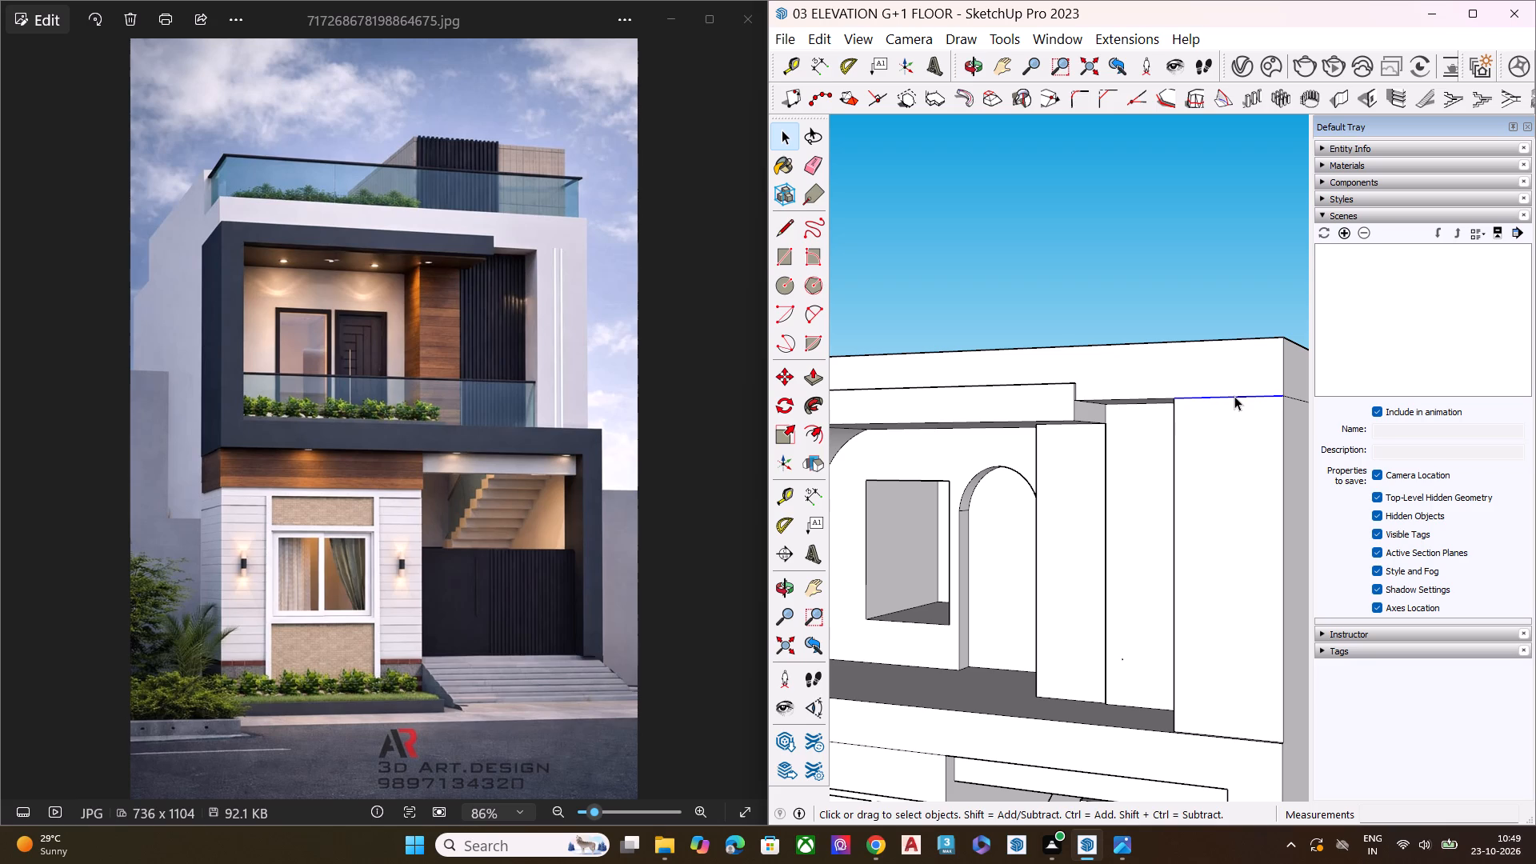
pyautogui.press('Home')
pyautogui.press('Home')
pyautogui.press('Delete')
pyautogui.scroll(-5, 1140, 261)
pyautogui.scroll(1, 1140, 261)
pyautogui.scroll(-2, 1140, 263)
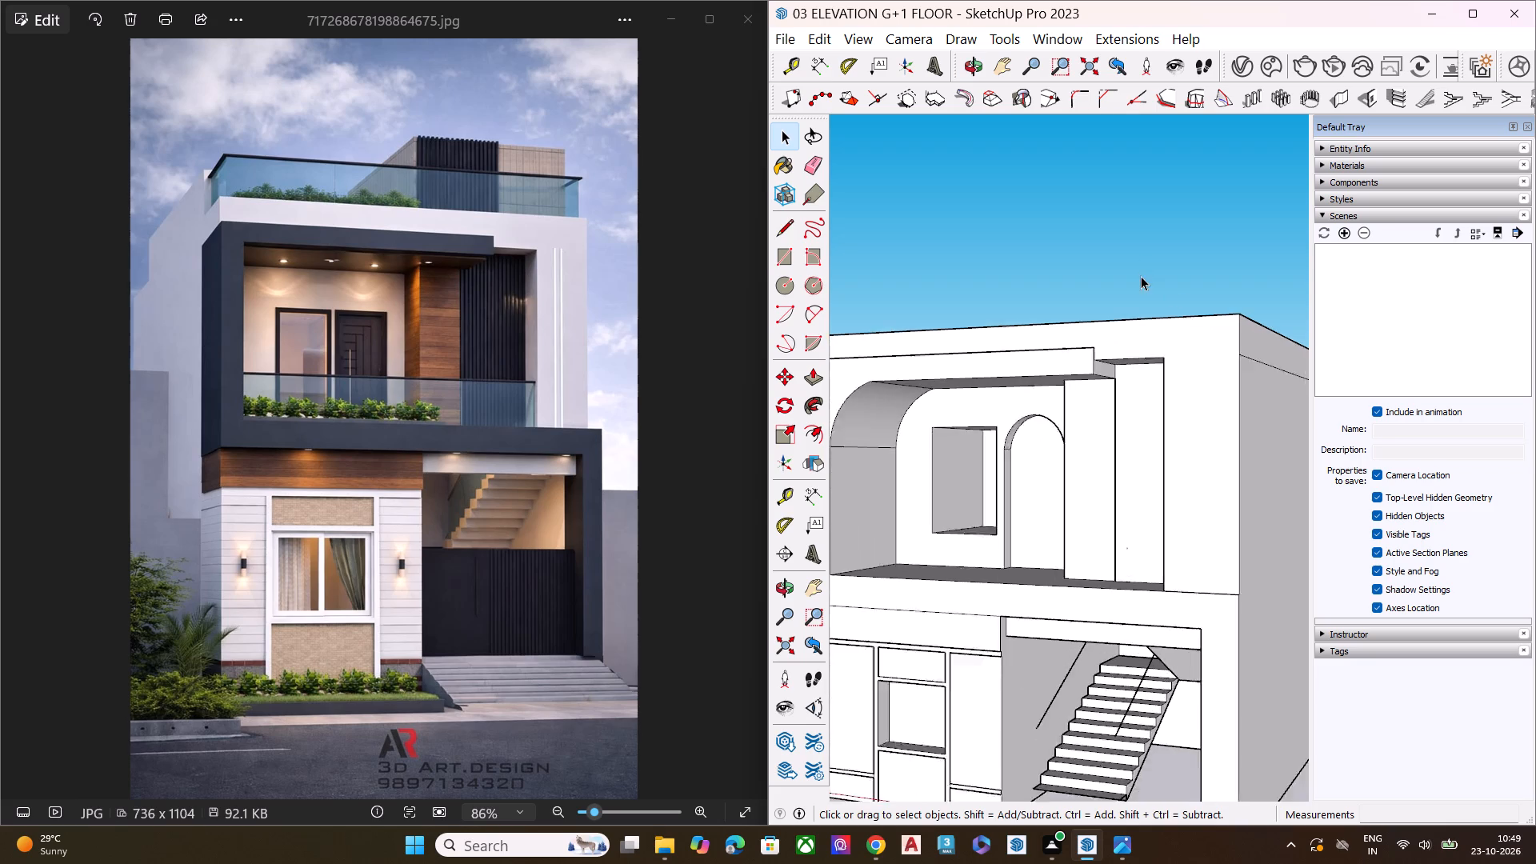
pyautogui.scroll(-2, 1141, 276)
pyautogui.moveTo(1174, 366); pyautogui.dragTo(1321, 441, button='middle')
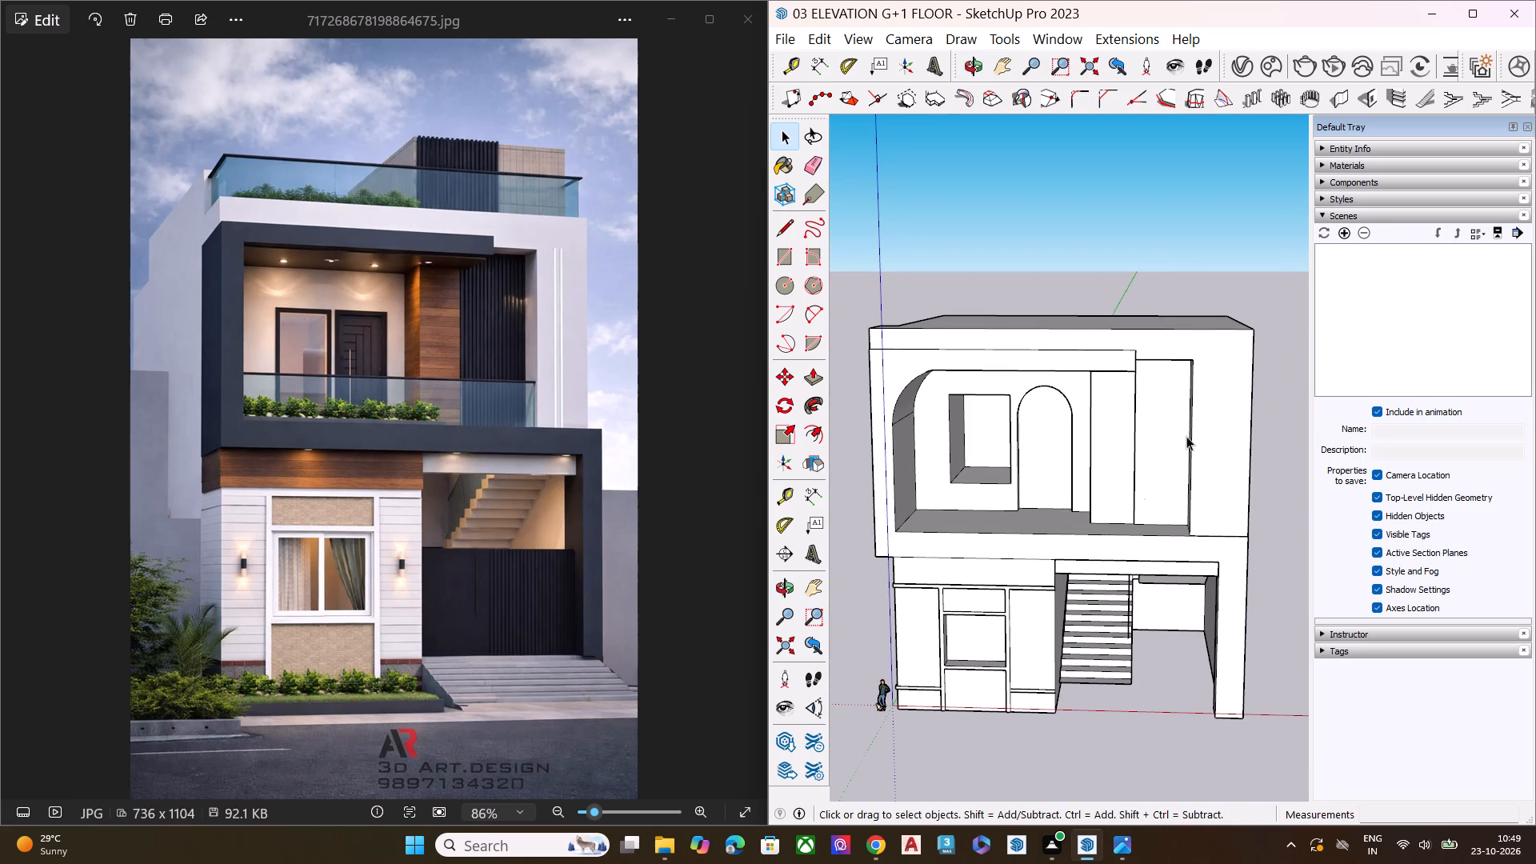
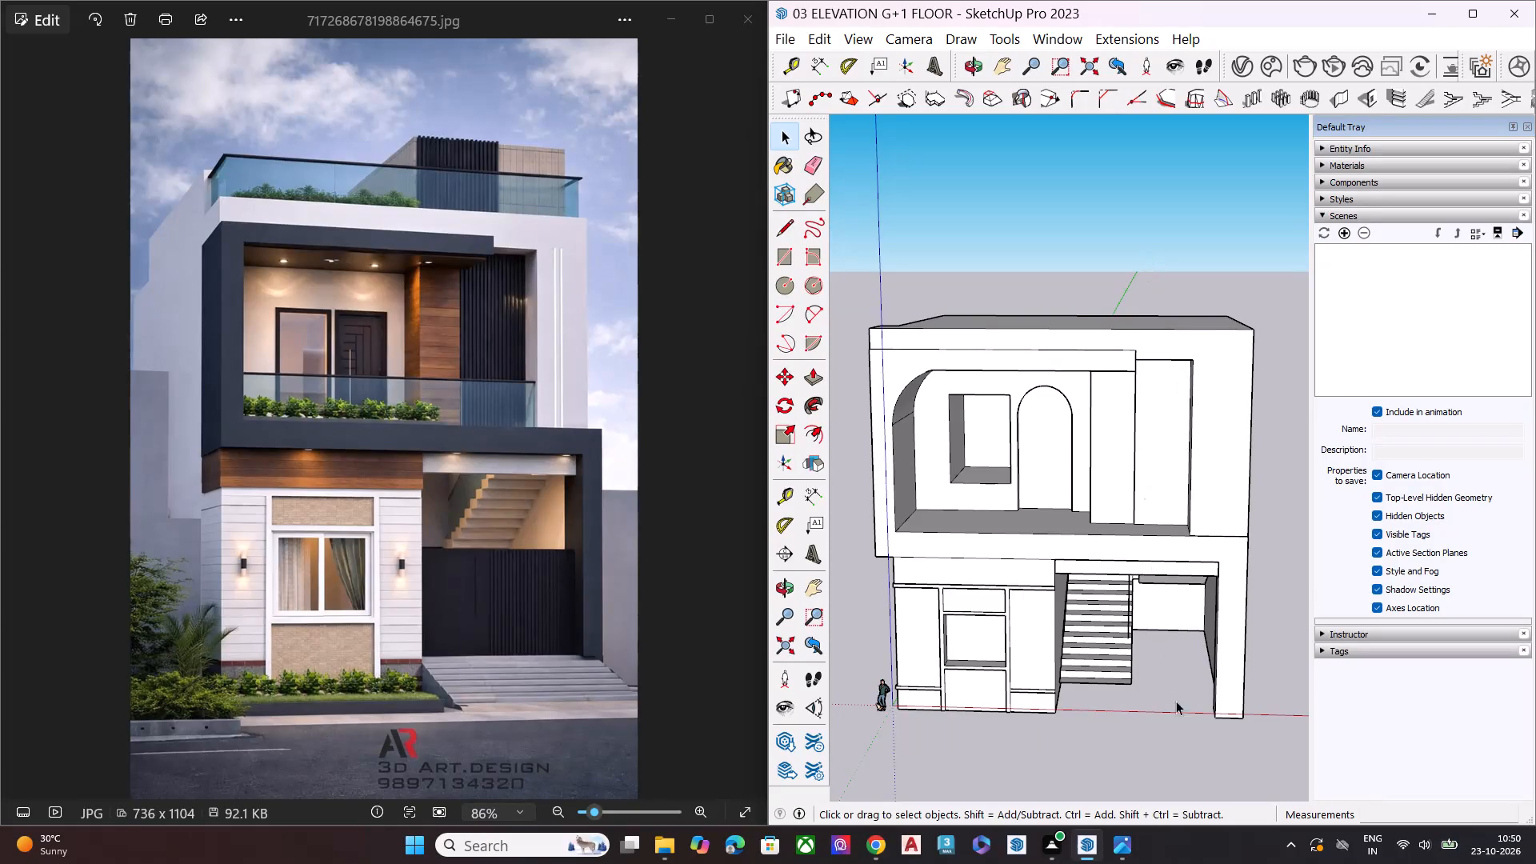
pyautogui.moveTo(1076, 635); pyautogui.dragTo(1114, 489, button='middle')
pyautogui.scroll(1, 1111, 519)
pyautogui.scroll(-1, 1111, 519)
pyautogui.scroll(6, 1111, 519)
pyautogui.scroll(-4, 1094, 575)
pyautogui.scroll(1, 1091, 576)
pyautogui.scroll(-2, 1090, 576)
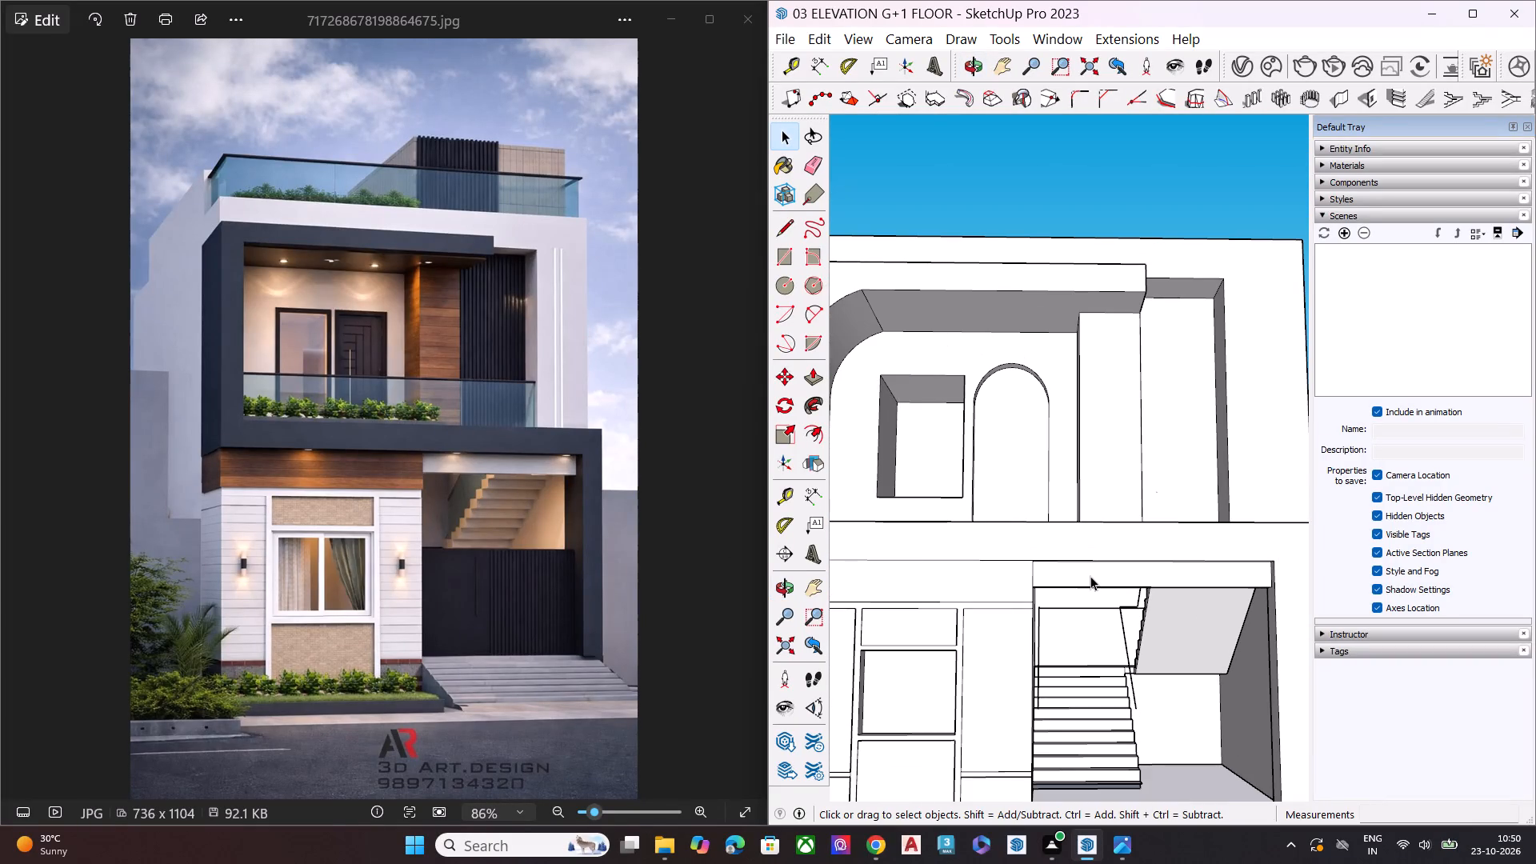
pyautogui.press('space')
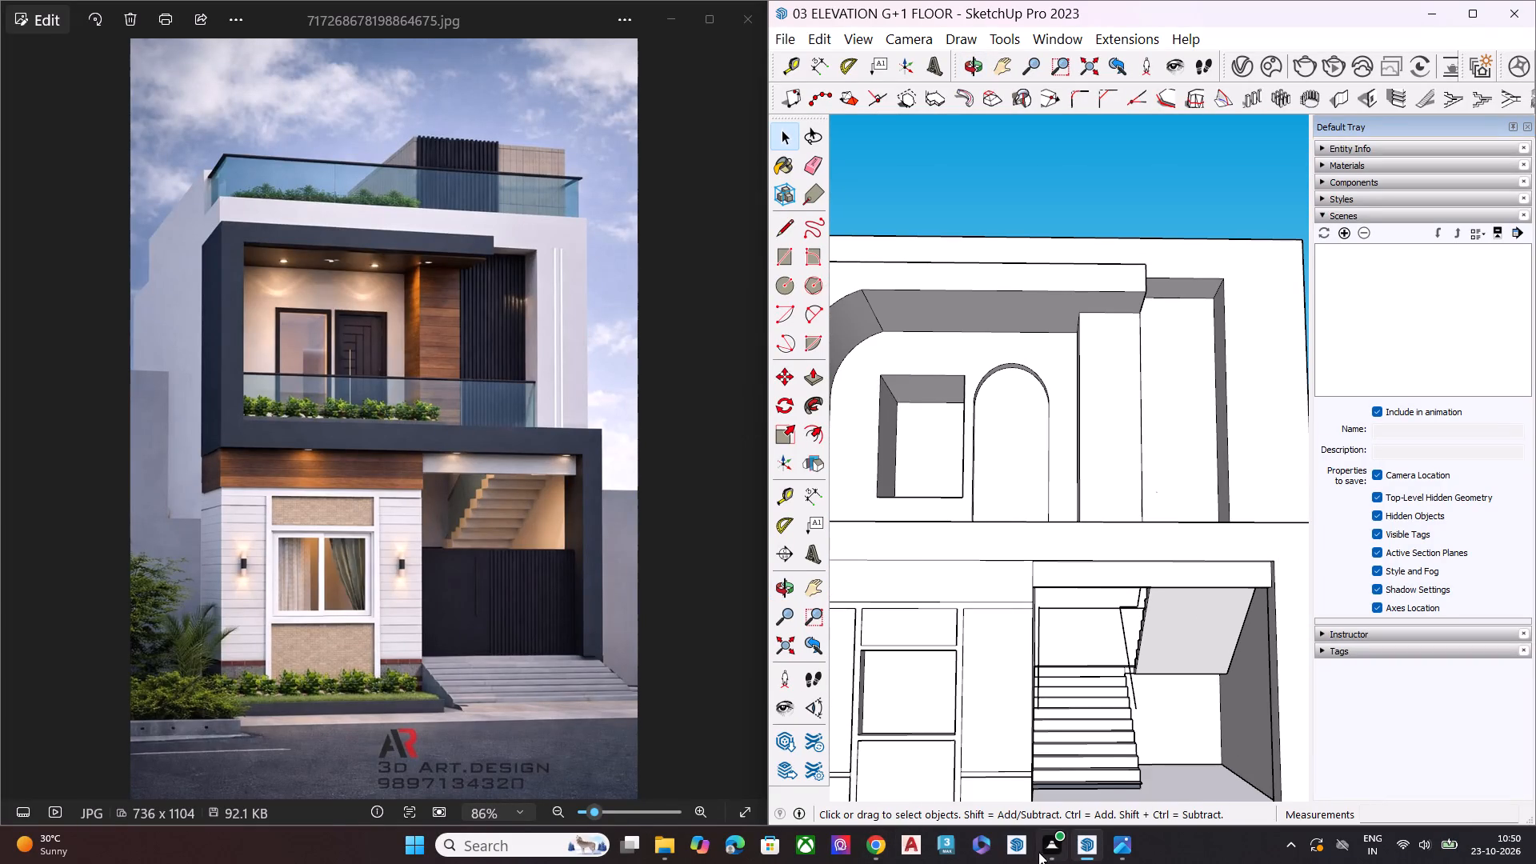
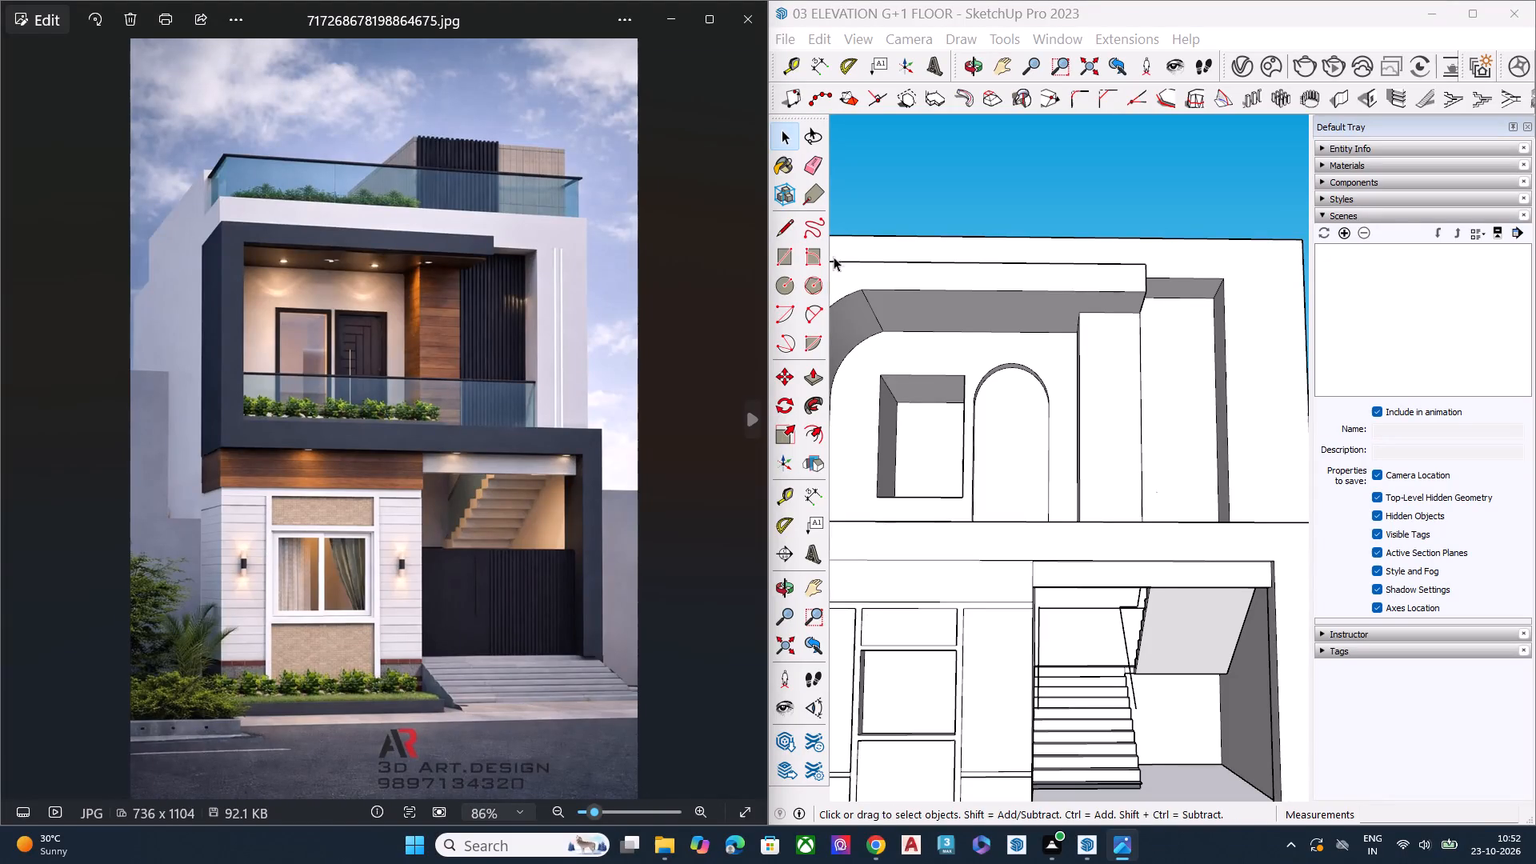
# Examine the projecting roof band's end where it meets the pier and upper-floor recess, comparing it with the reference photo.
pyautogui.scroll(-9, 1083, 394)
pyautogui.moveTo(1118, 470); pyautogui.dragTo(1139, 666, button='middle')
pyautogui.scroll(2, 1110, 551)
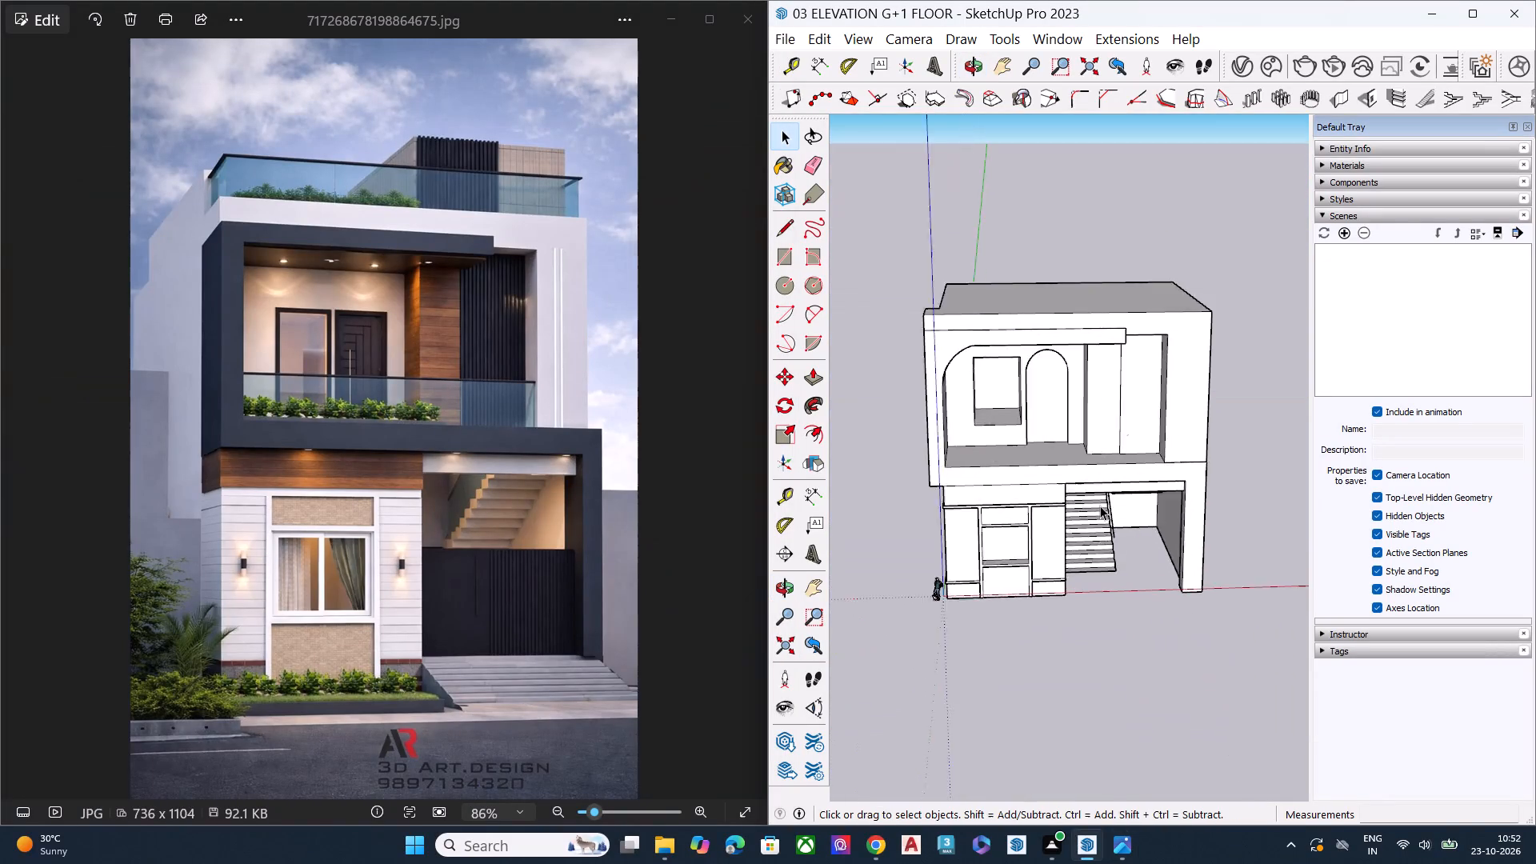
pyautogui.scroll(2, 1100, 506)
pyautogui.scroll(-2, 1100, 506)
pyautogui.scroll(7, 1100, 506)
pyautogui.scroll(-7, 1105, 527)
pyautogui.moveTo(1116, 561); pyautogui.dragTo(1149, 382, button='middle')
pyautogui.scroll(4, 1149, 383)
pyautogui.scroll(-1, 1149, 382)
pyautogui.scroll(4, 1149, 382)
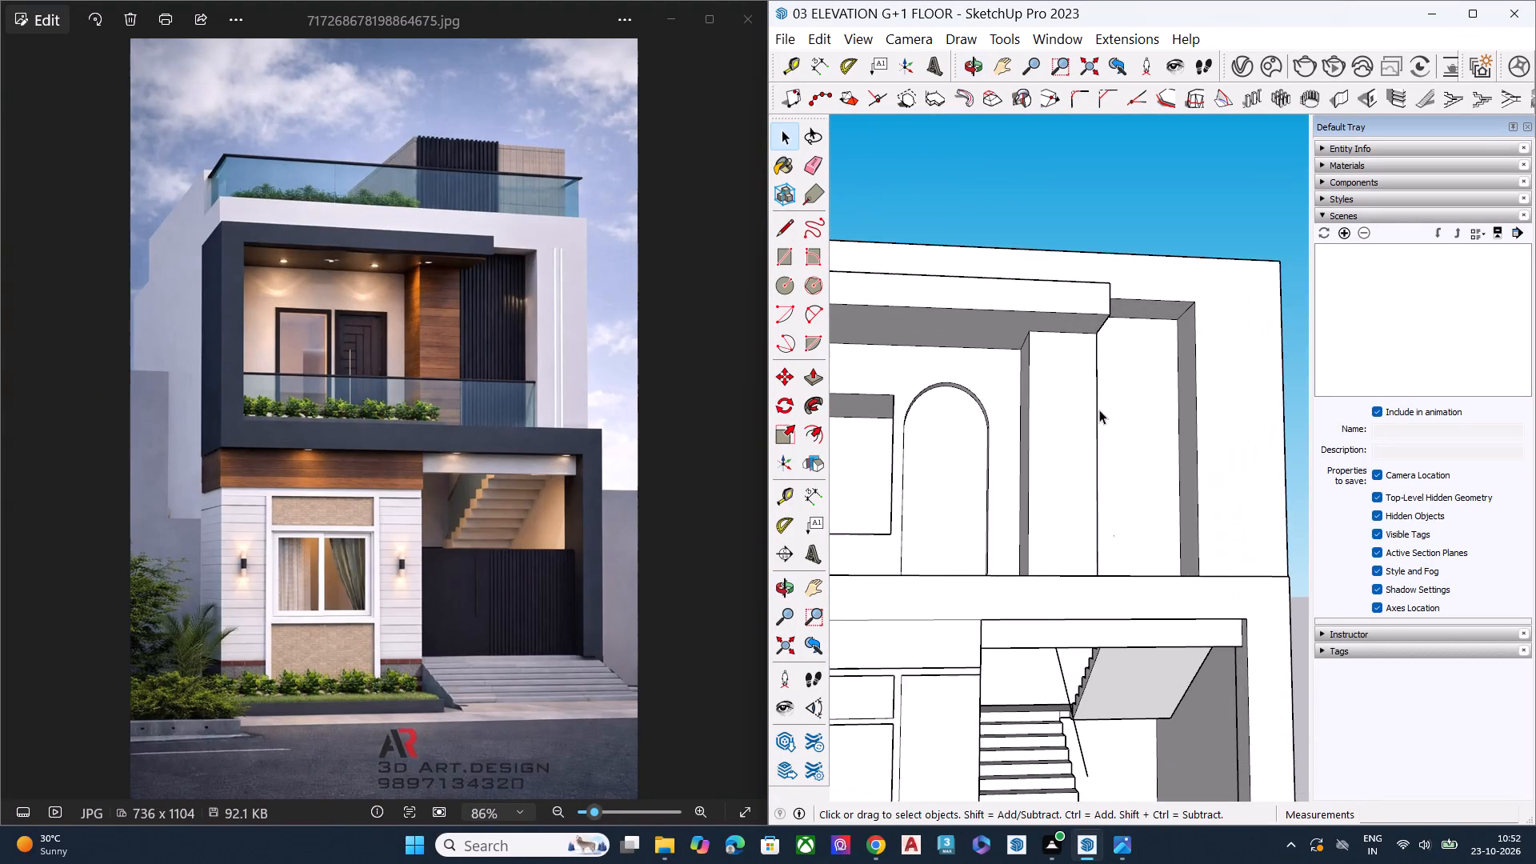
pyautogui.moveTo(1110, 405); pyautogui.dragTo(1261, 370, button='middle')
pyautogui.scroll(1, 1144, 402)
pyautogui.scroll(9, 1261, 370)
pyautogui.scroll(-6, 1074, 348)
pyautogui.scroll(2, 1062, 370)
pyautogui.scroll(-2, 1061, 374)
pyautogui.moveTo(1069, 384); pyautogui.dragTo(1081, 449, button='middle')
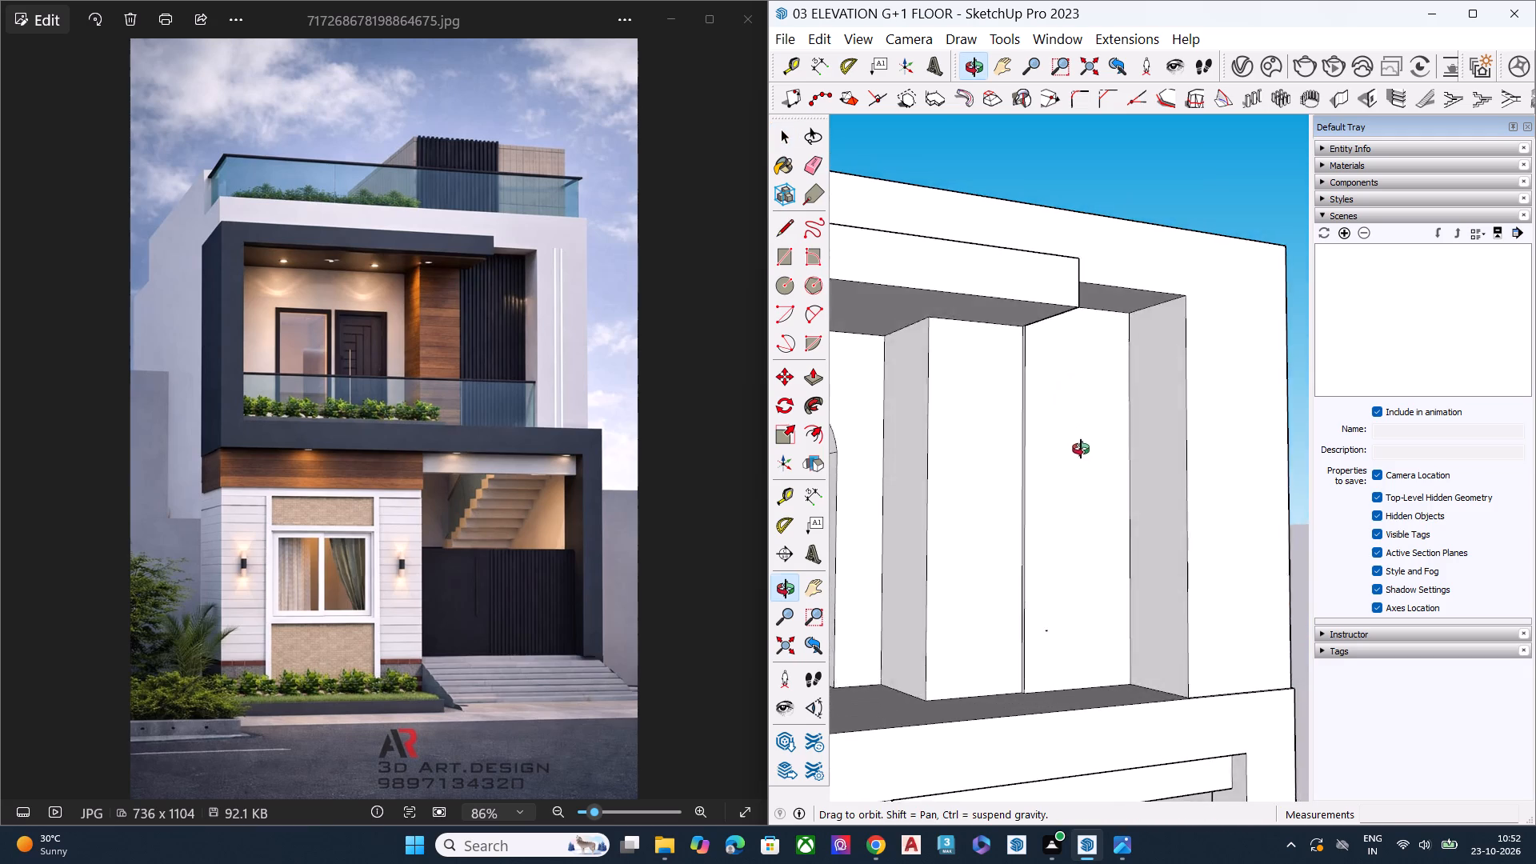
pyautogui.moveTo(1081, 449); pyautogui.dragTo(927, 542, button='middle')
pyautogui.scroll(7, 1066, 334)
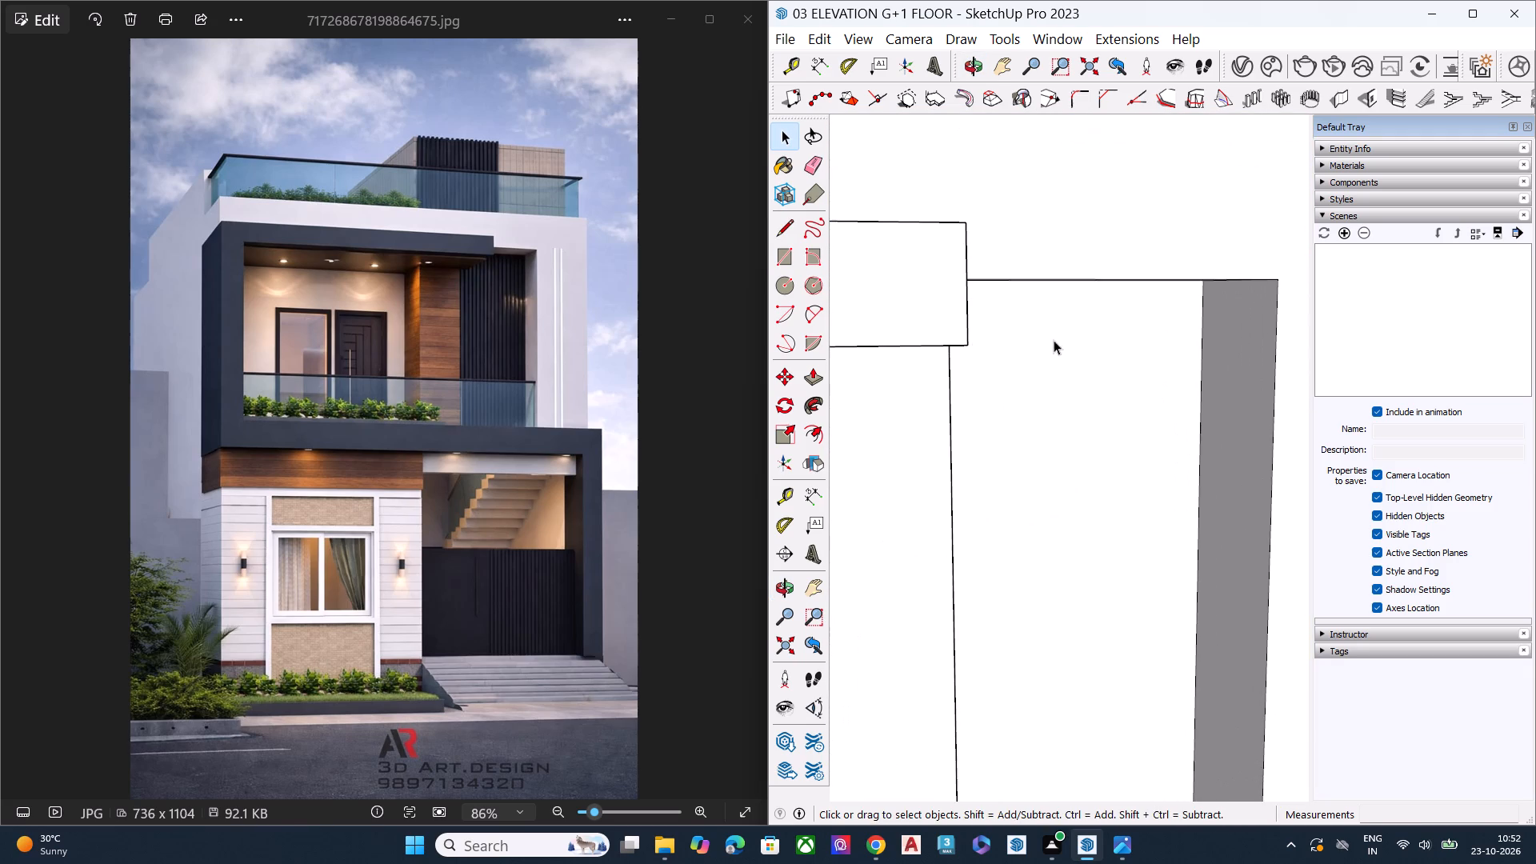
pyautogui.moveTo(949, 334); pyautogui.dragTo(802, 239, button='middle')
pyautogui.moveTo(914, 250); pyautogui.dragTo(924, 291, button='middle')
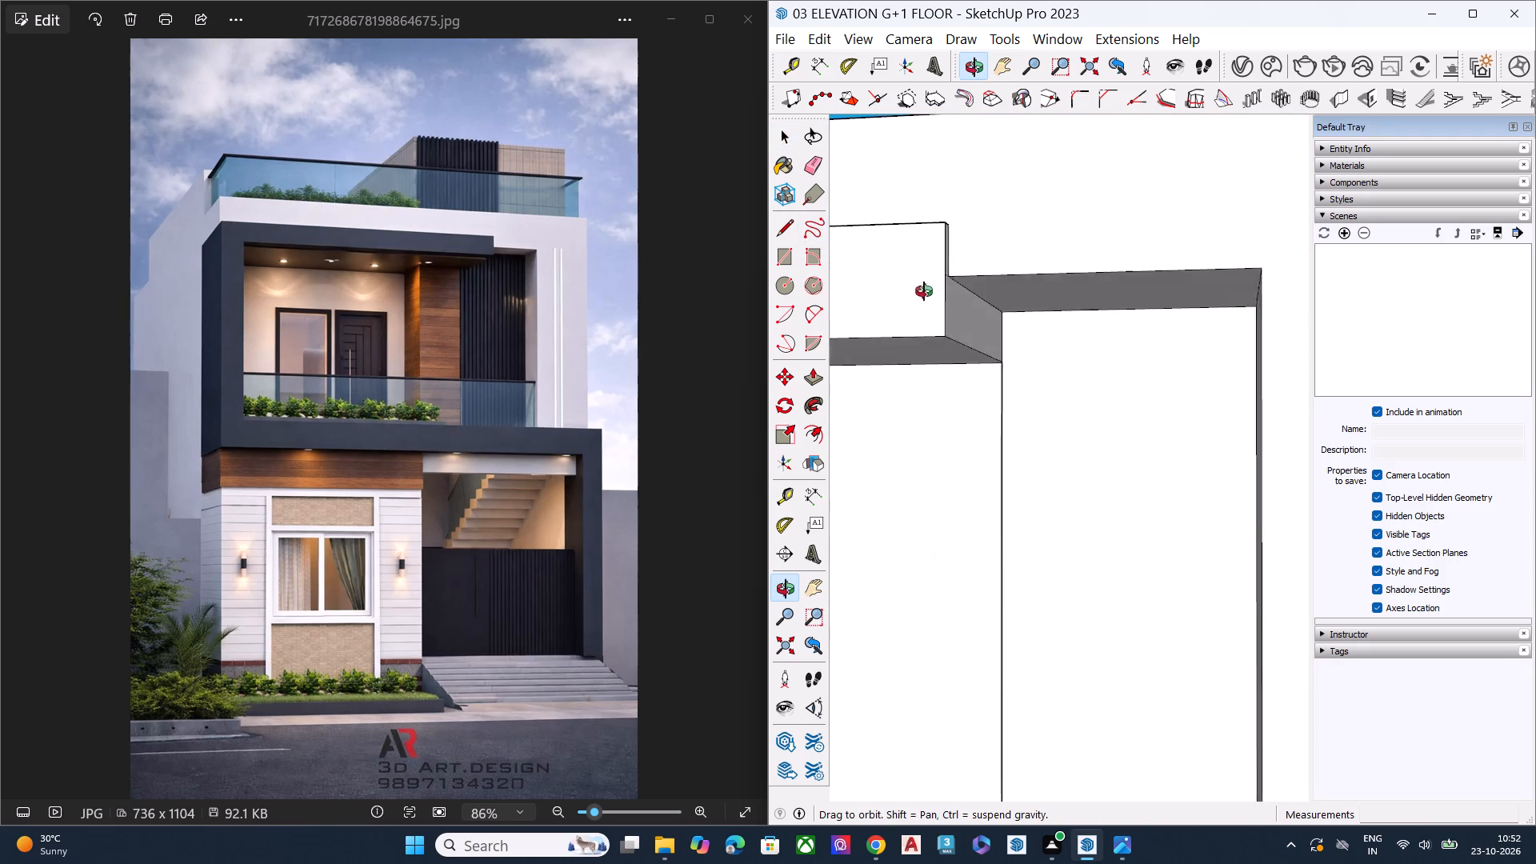
pyautogui.moveTo(924, 291); pyautogui.dragTo(976, 264, button='middle')
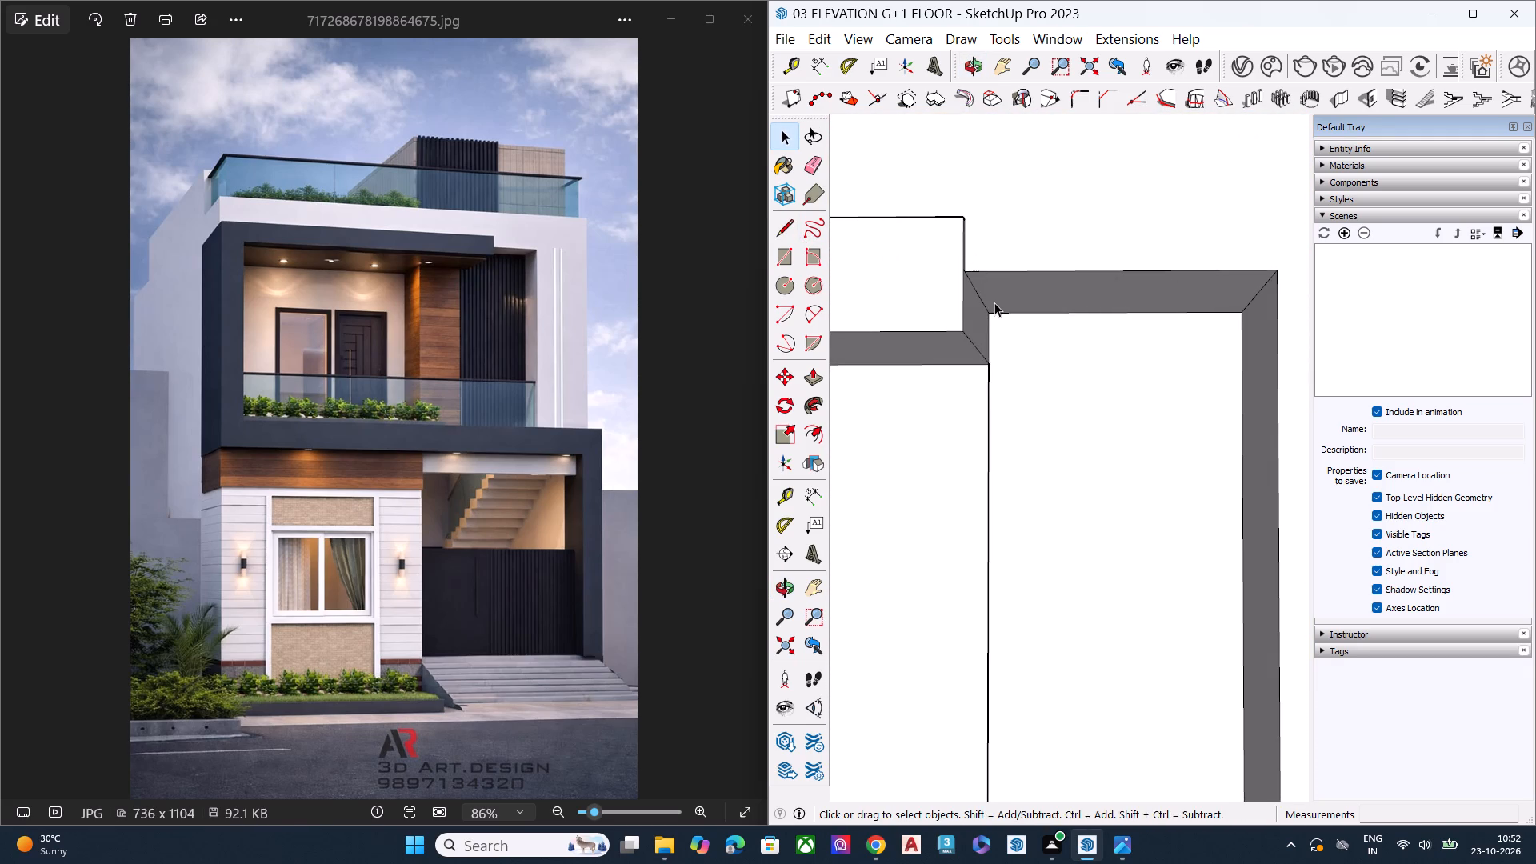
pyautogui.scroll(-2, 1022, 314)
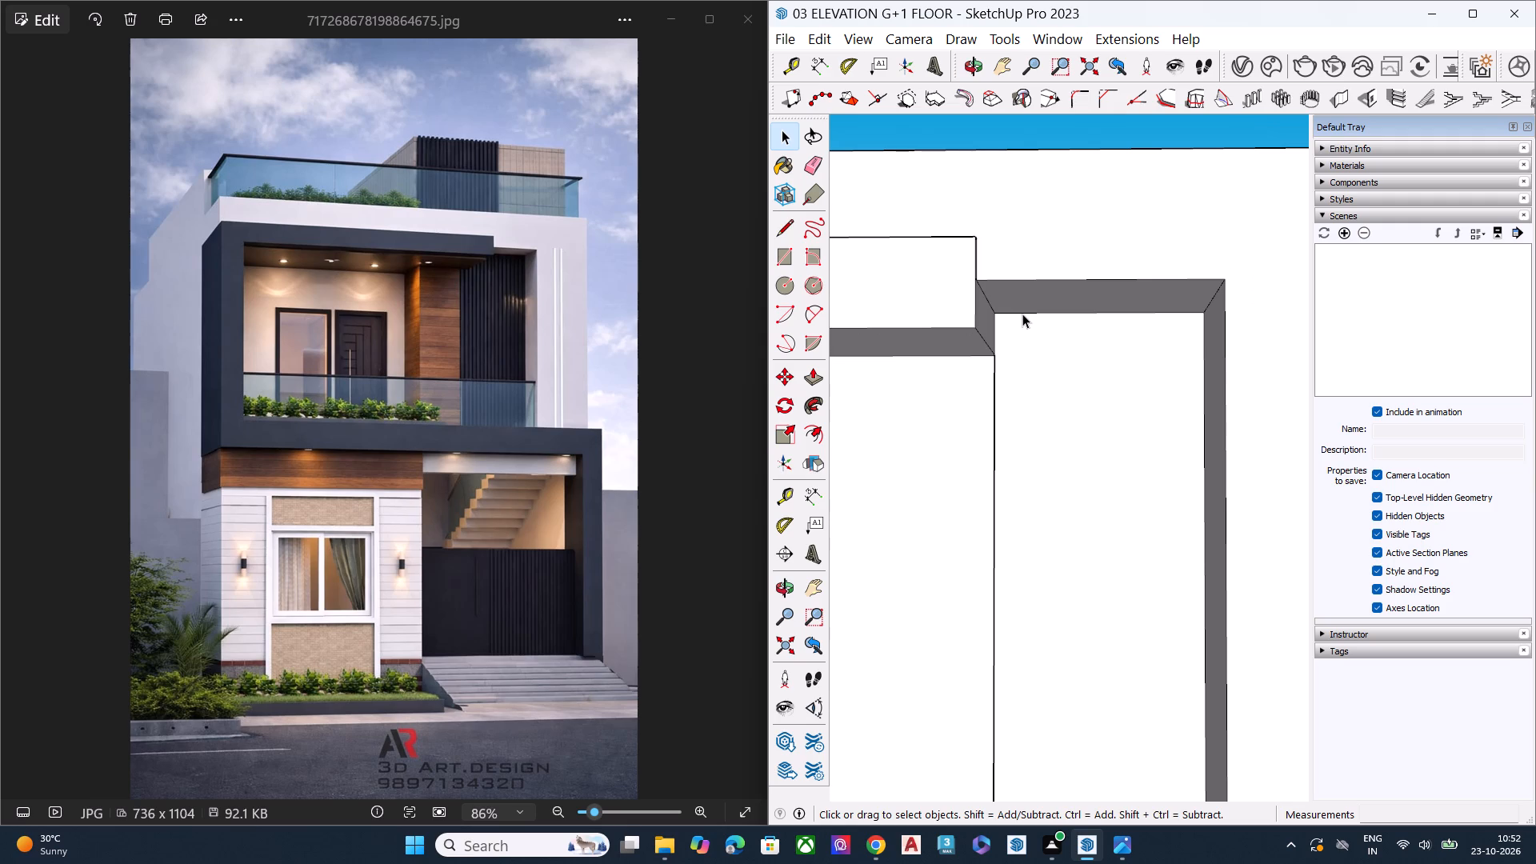
pyautogui.scroll(-2, 1022, 314)
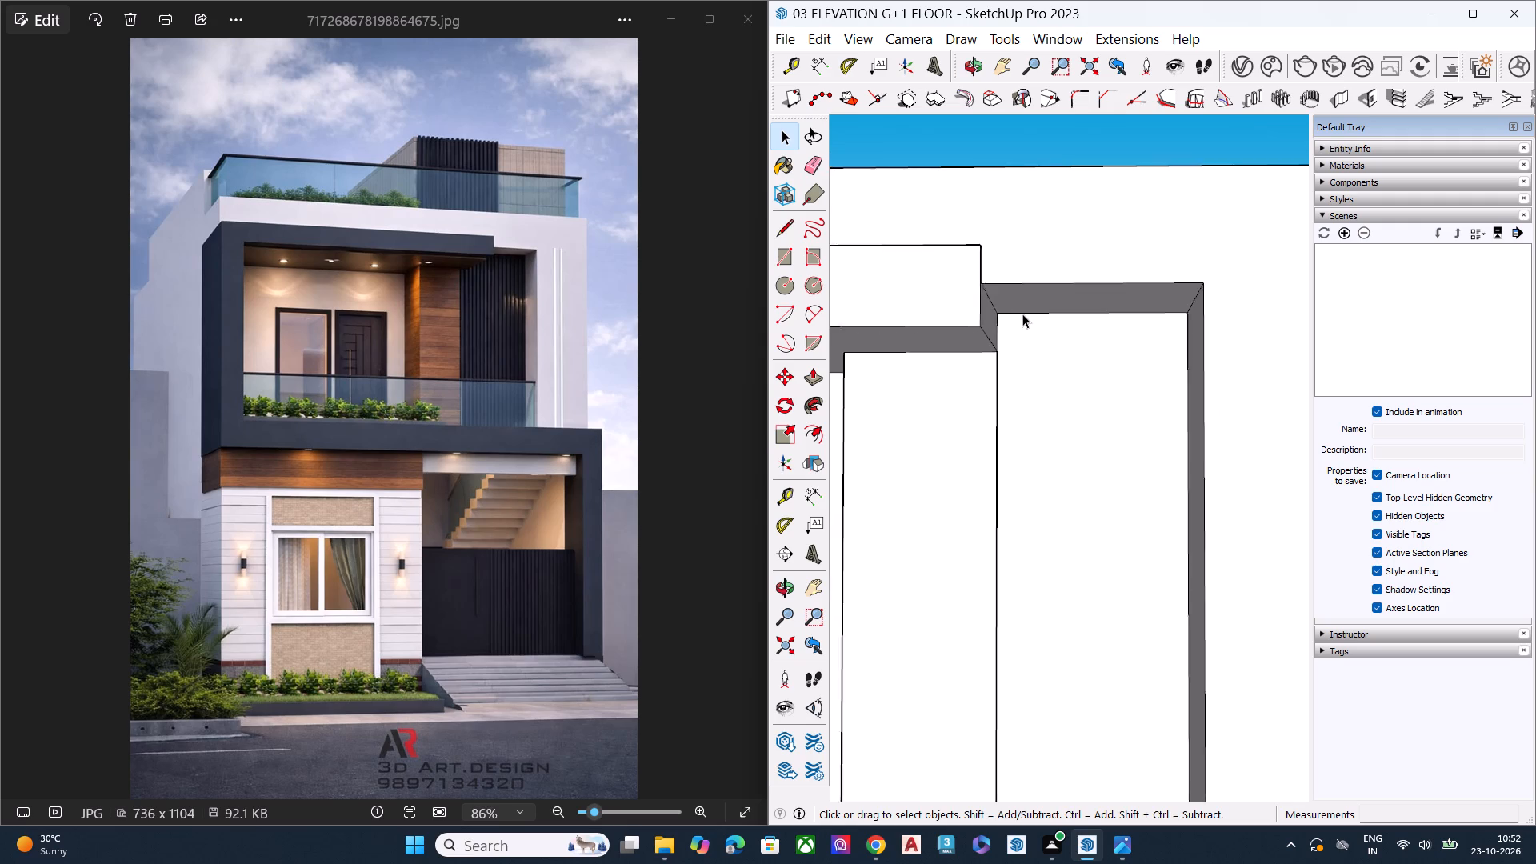
pyautogui.scroll(-16, 1022, 314)
pyautogui.moveTo(1058, 369); pyautogui.dragTo(1070, 457, button='middle')
pyautogui.scroll(7, 1070, 434)
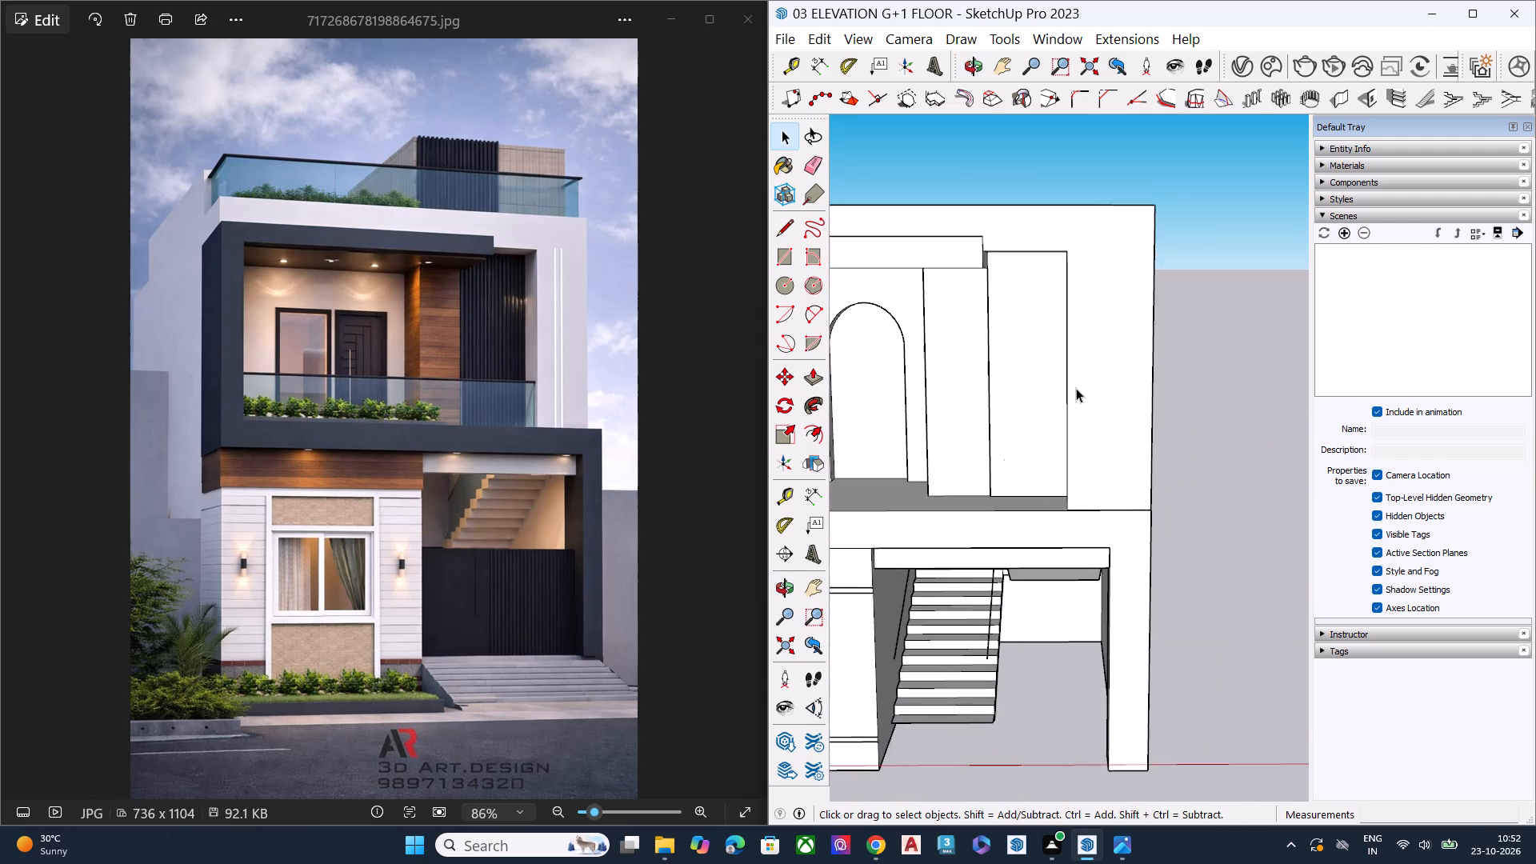
pyautogui.scroll(-4, 1076, 388)
pyautogui.scroll(1, 1076, 389)
pyautogui.scroll(-1, 1076, 389)
pyautogui.moveTo(1067, 380); pyautogui.dragTo(1097, 283, button='middle')
pyautogui.scroll(8, 1088, 286)
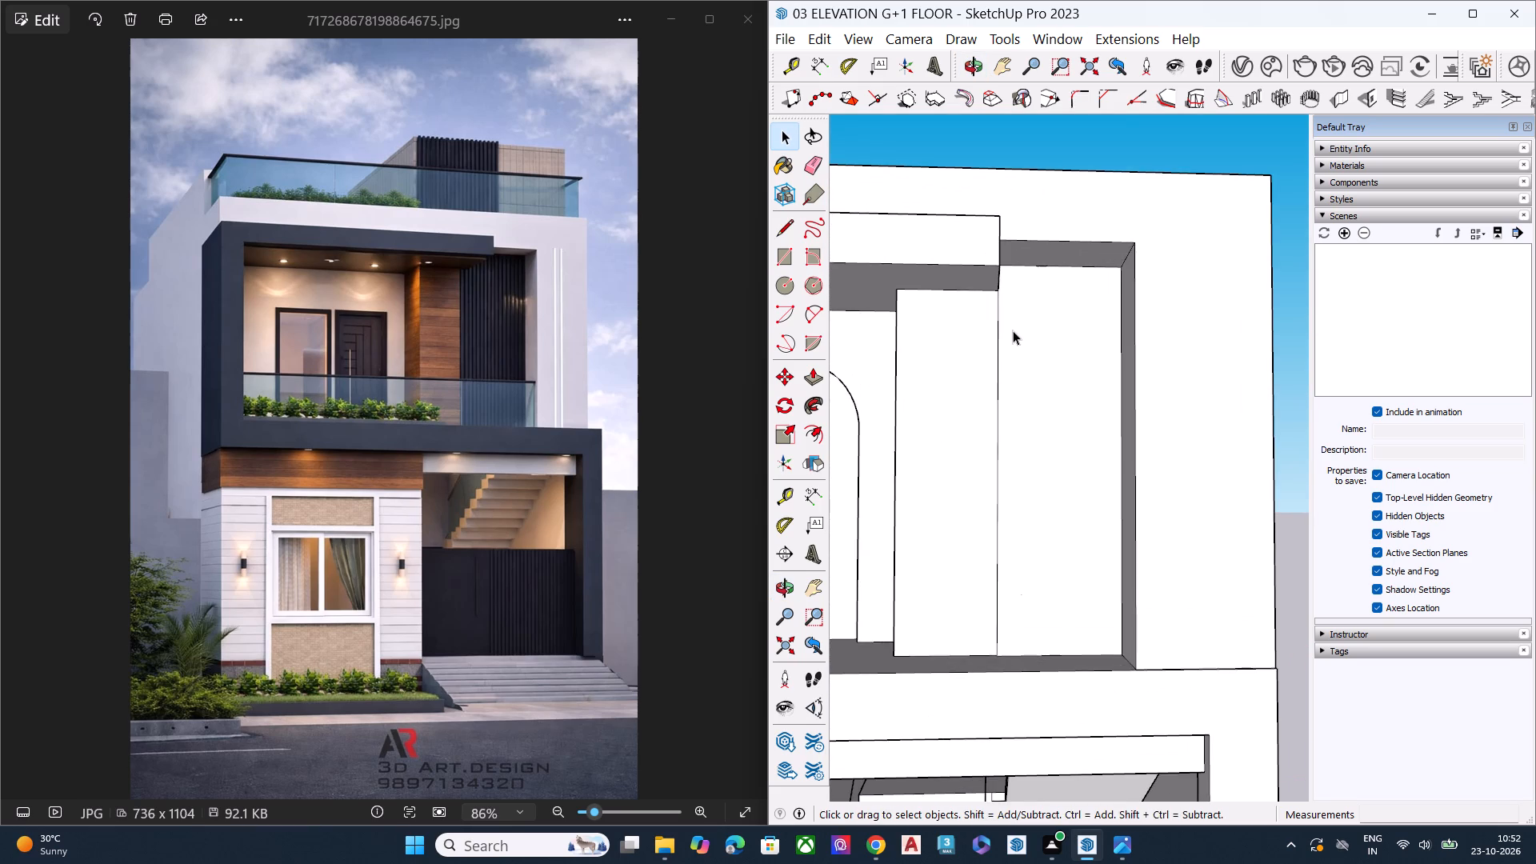
pyautogui.moveTo(1013, 330); pyautogui.dragTo(1062, 295, button='middle')
pyautogui.scroll(1, 1062, 295)
pyautogui.scroll(9, 441, 394)
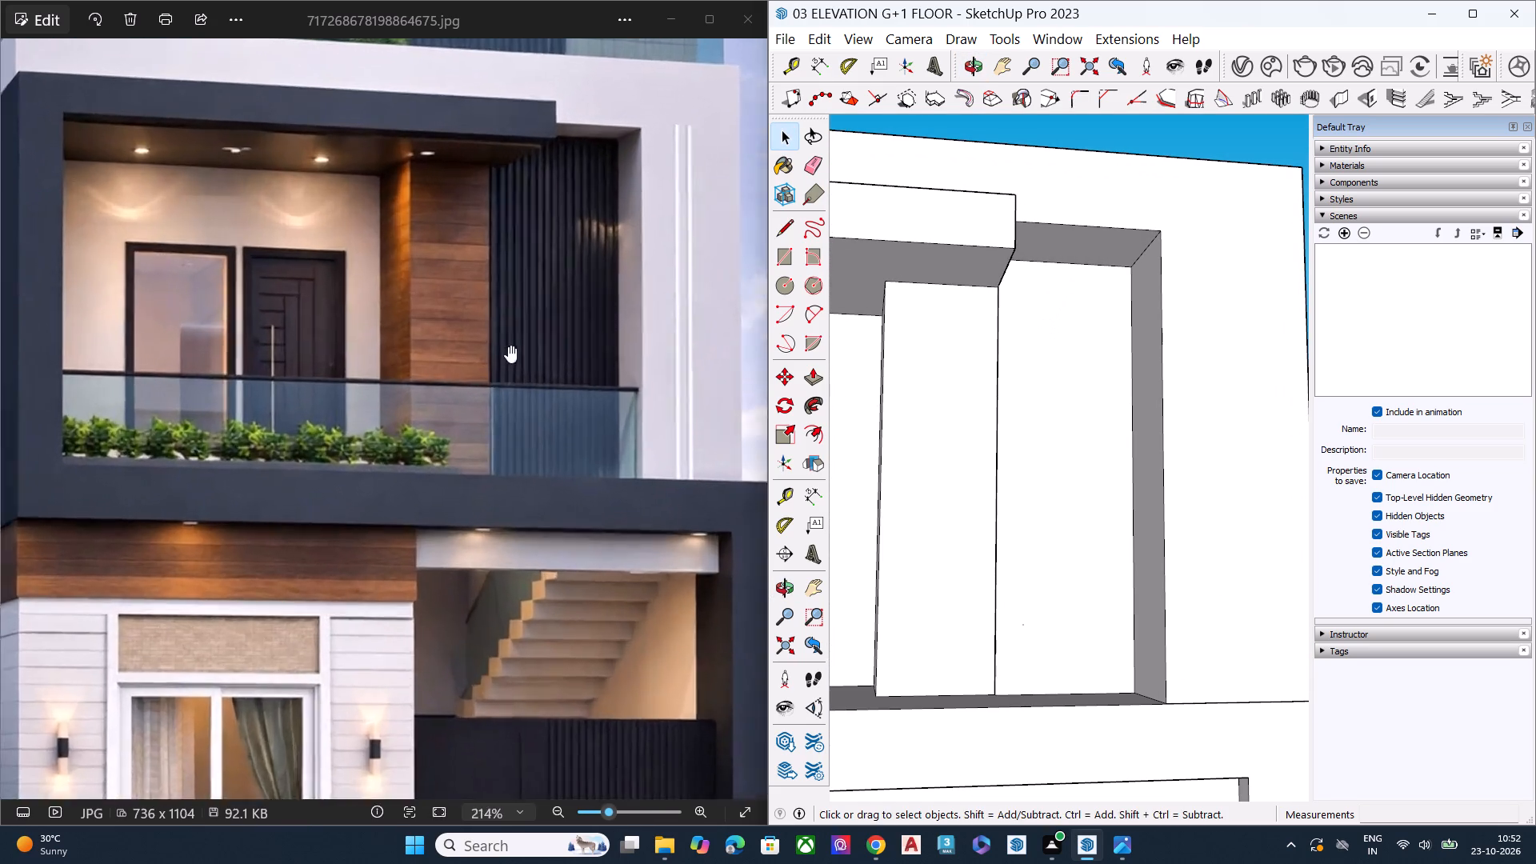
pyautogui.scroll(3, 508, 346)
pyautogui.scroll(-9, 370, 349)
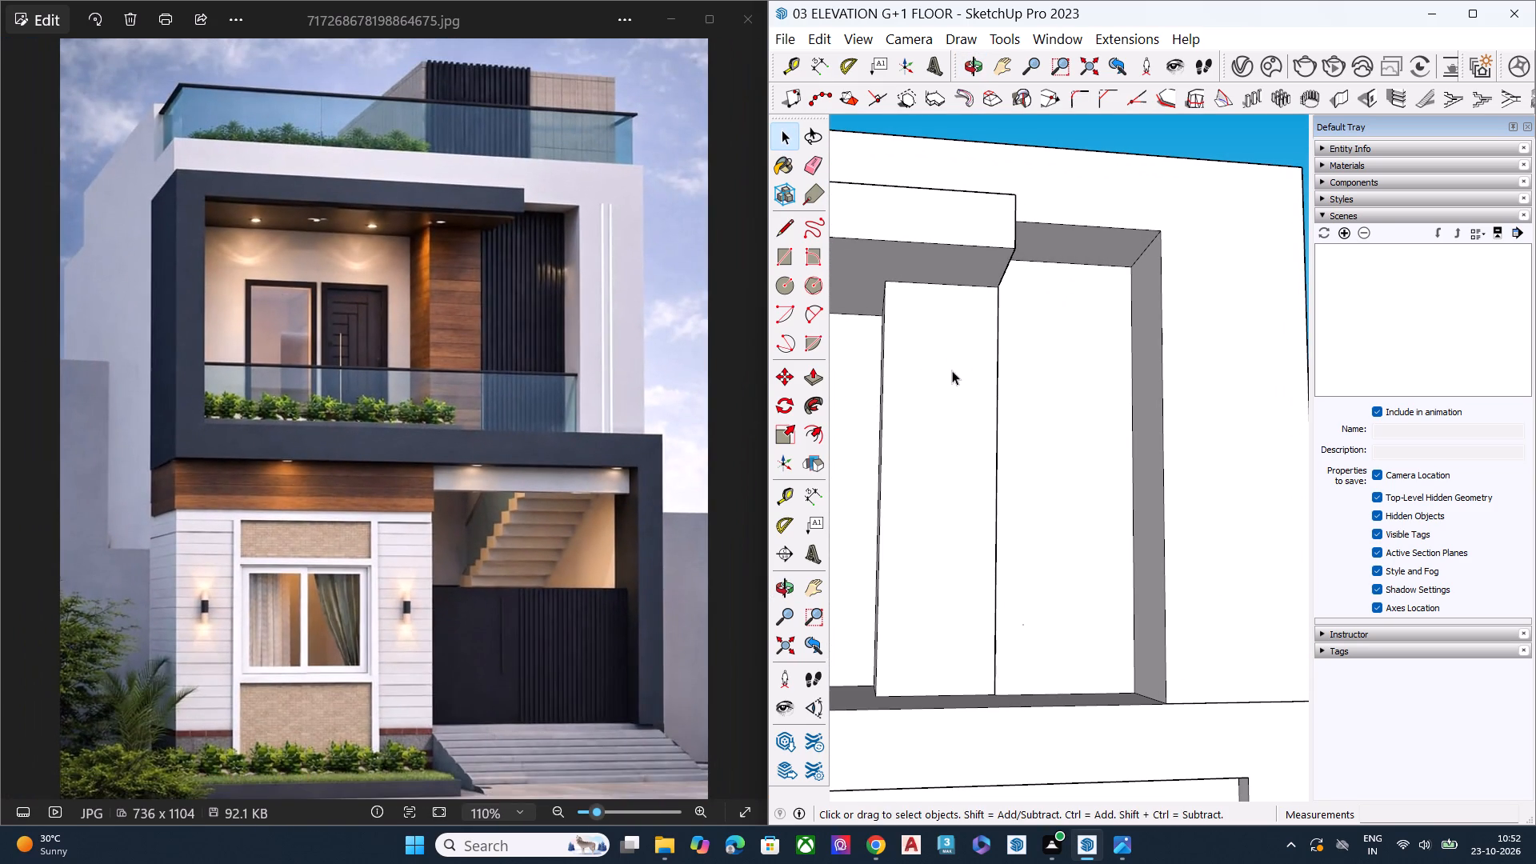
# Delete the short stray edge dividing the end face of the projecting roof band above the upper-floor recess.
pyautogui.moveTo(953, 369); pyautogui.dragTo(1147, 359, button='middle')
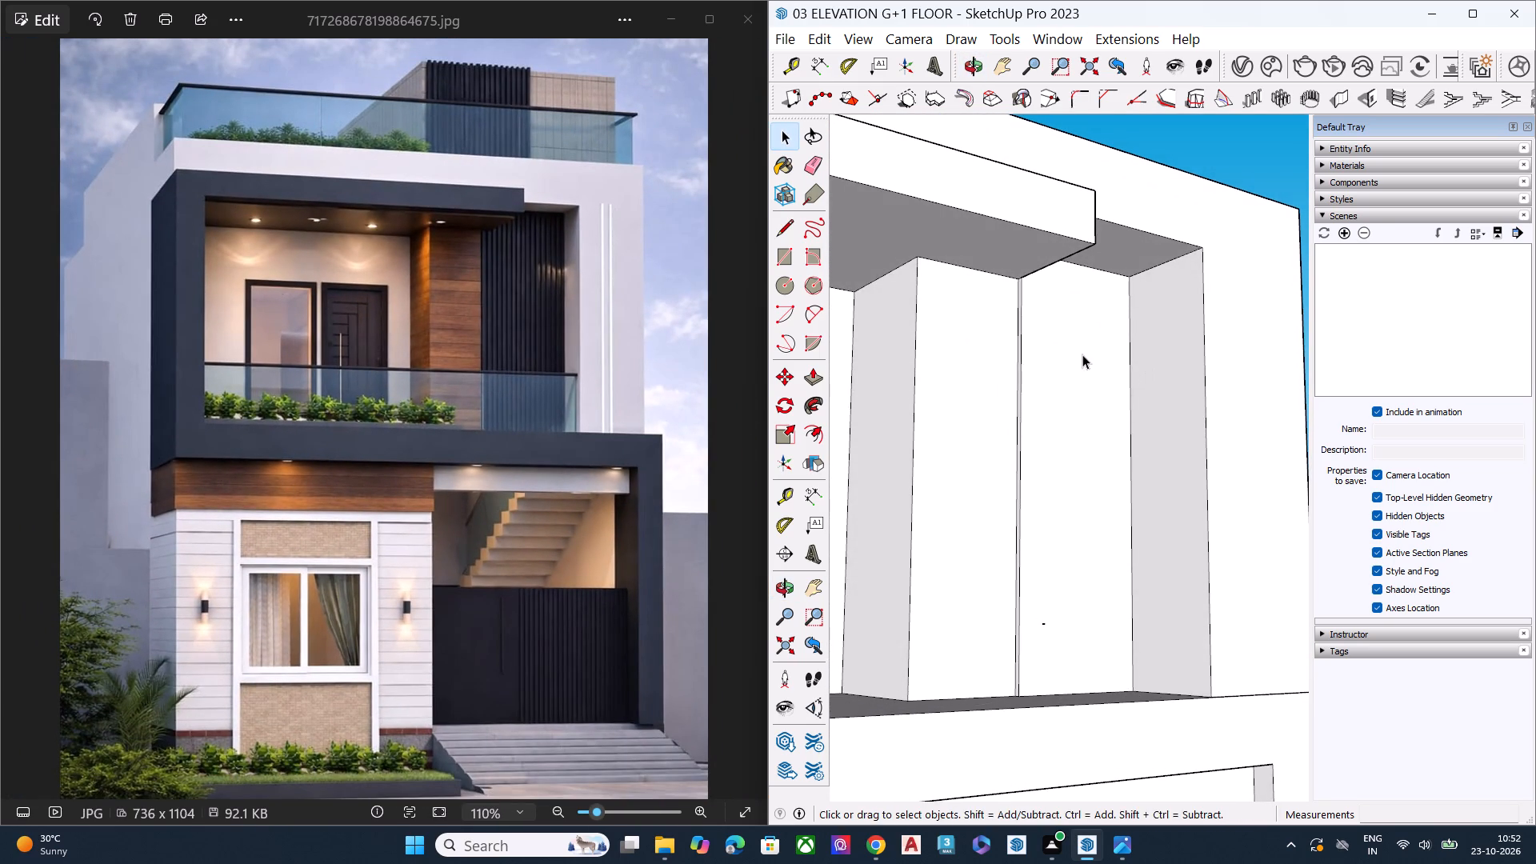
pyautogui.moveTo(1077, 354); pyautogui.dragTo(794, 550, button='middle')
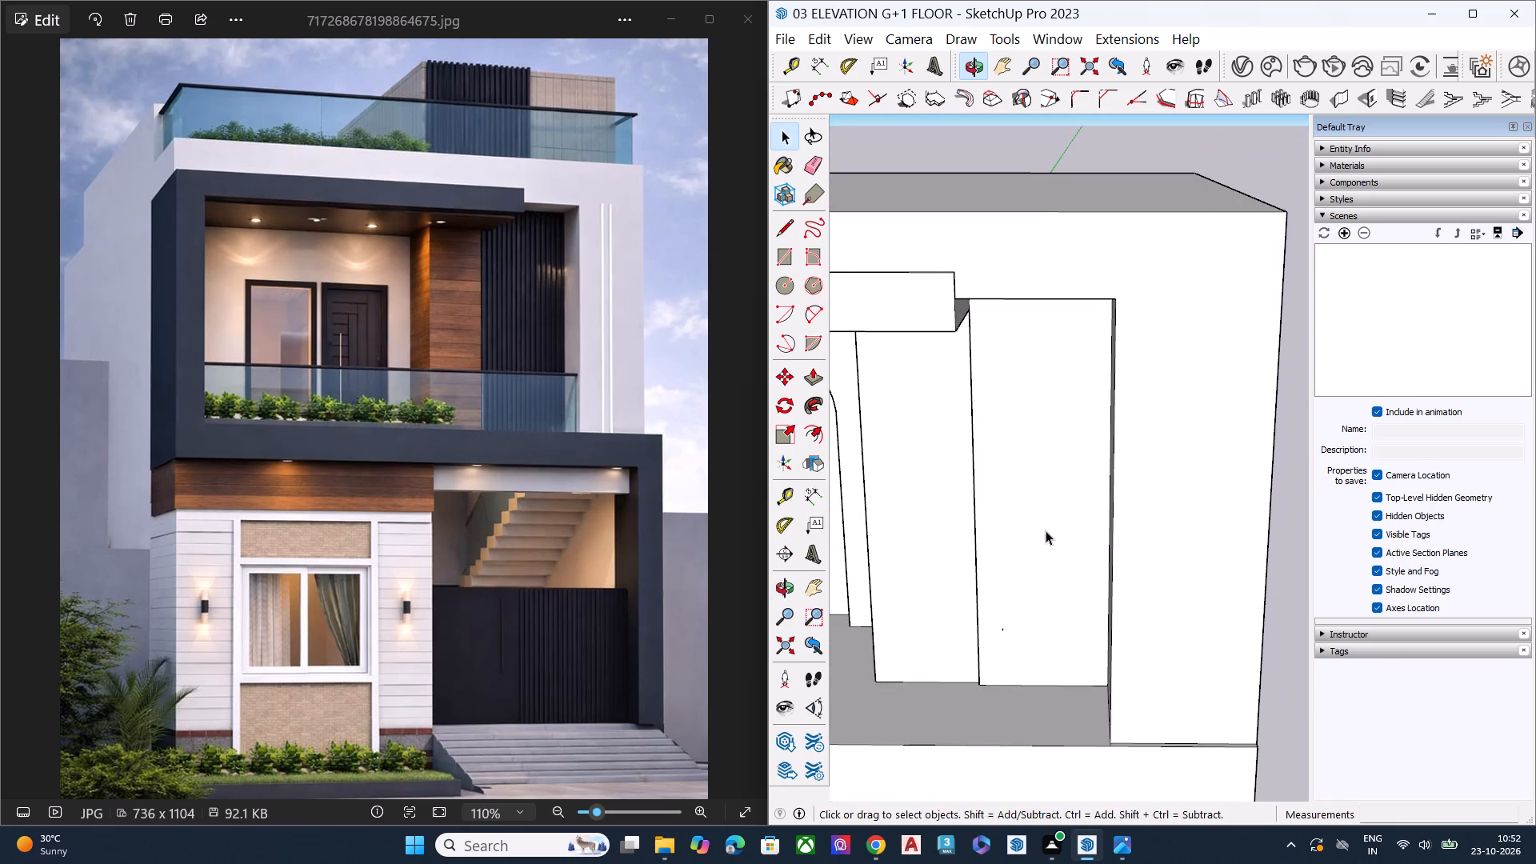
pyautogui.moveTo(1098, 529); pyautogui.dragTo(954, 551, button='middle')
pyautogui.scroll(2, 901, 294)
pyautogui.scroll(-1, 901, 291)
pyautogui.scroll(3, 901, 291)
pyautogui.click(888, 326)
pyautogui.scroll(1, 879, 304)
pyautogui.scroll(-1, 879, 304)
pyautogui.scroll(3, 879, 304)
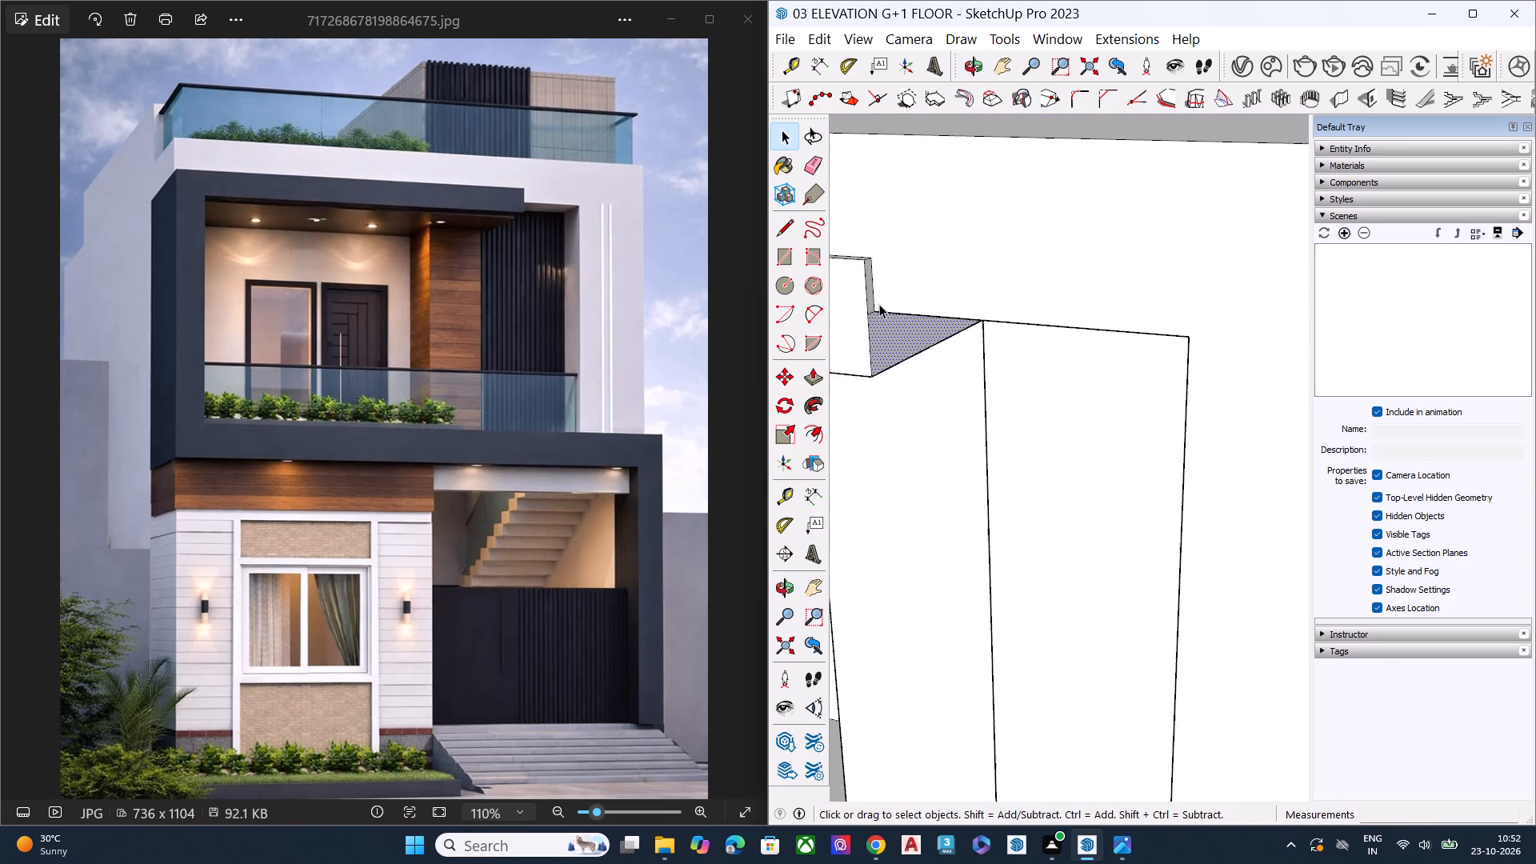
pyautogui.scroll(10, 879, 304)
pyautogui.click(867, 314)
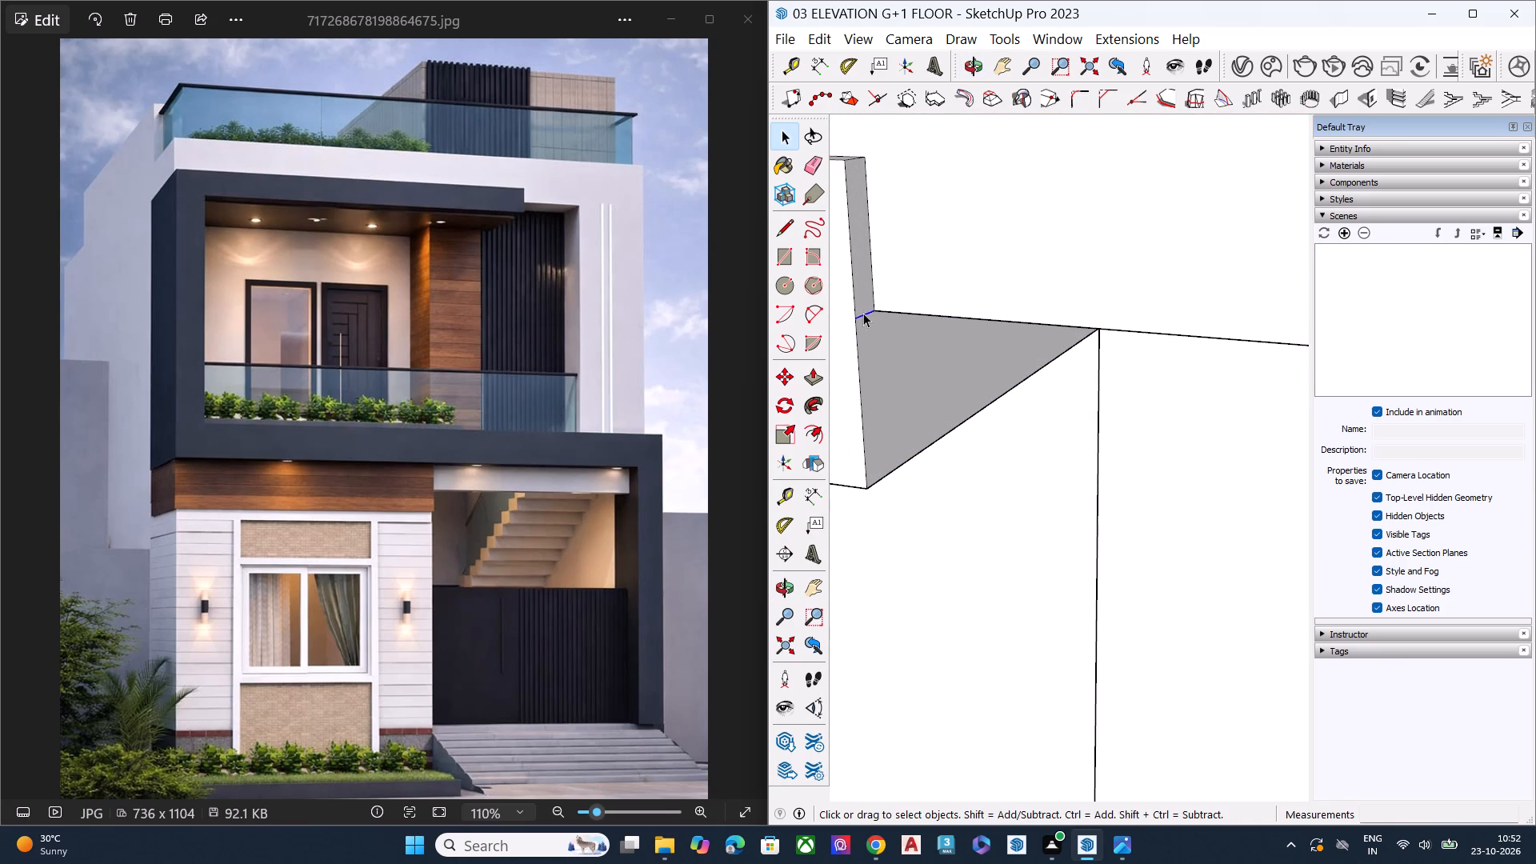
pyautogui.press('Delete')
# Push/Pull the roof band's merged end face inward about 7 inches to shorten the band.
pyautogui.click(898, 392)
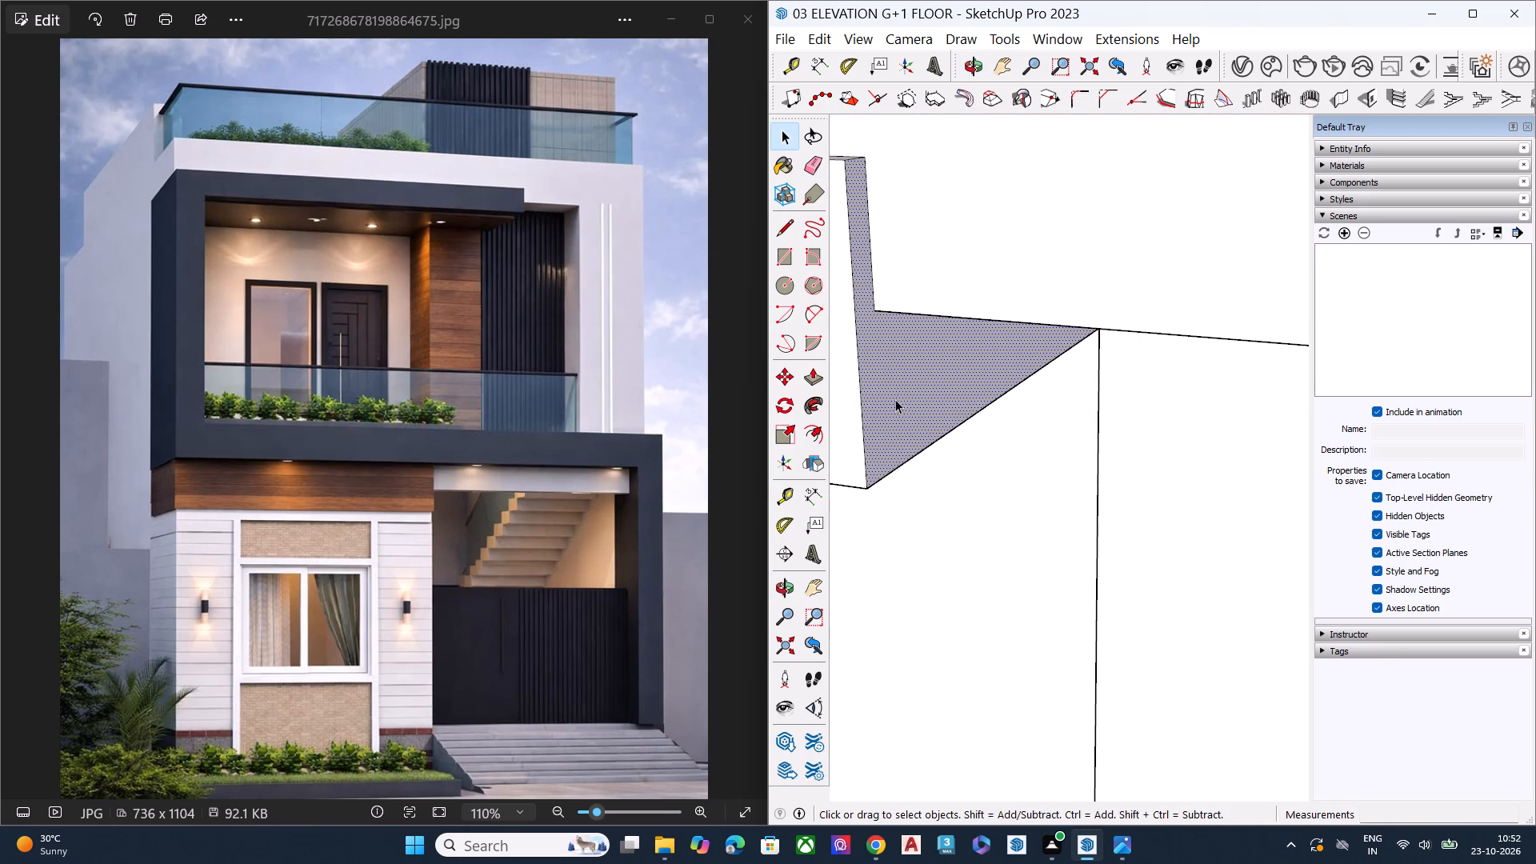
pyautogui.press('p')
pyautogui.click(895, 399)
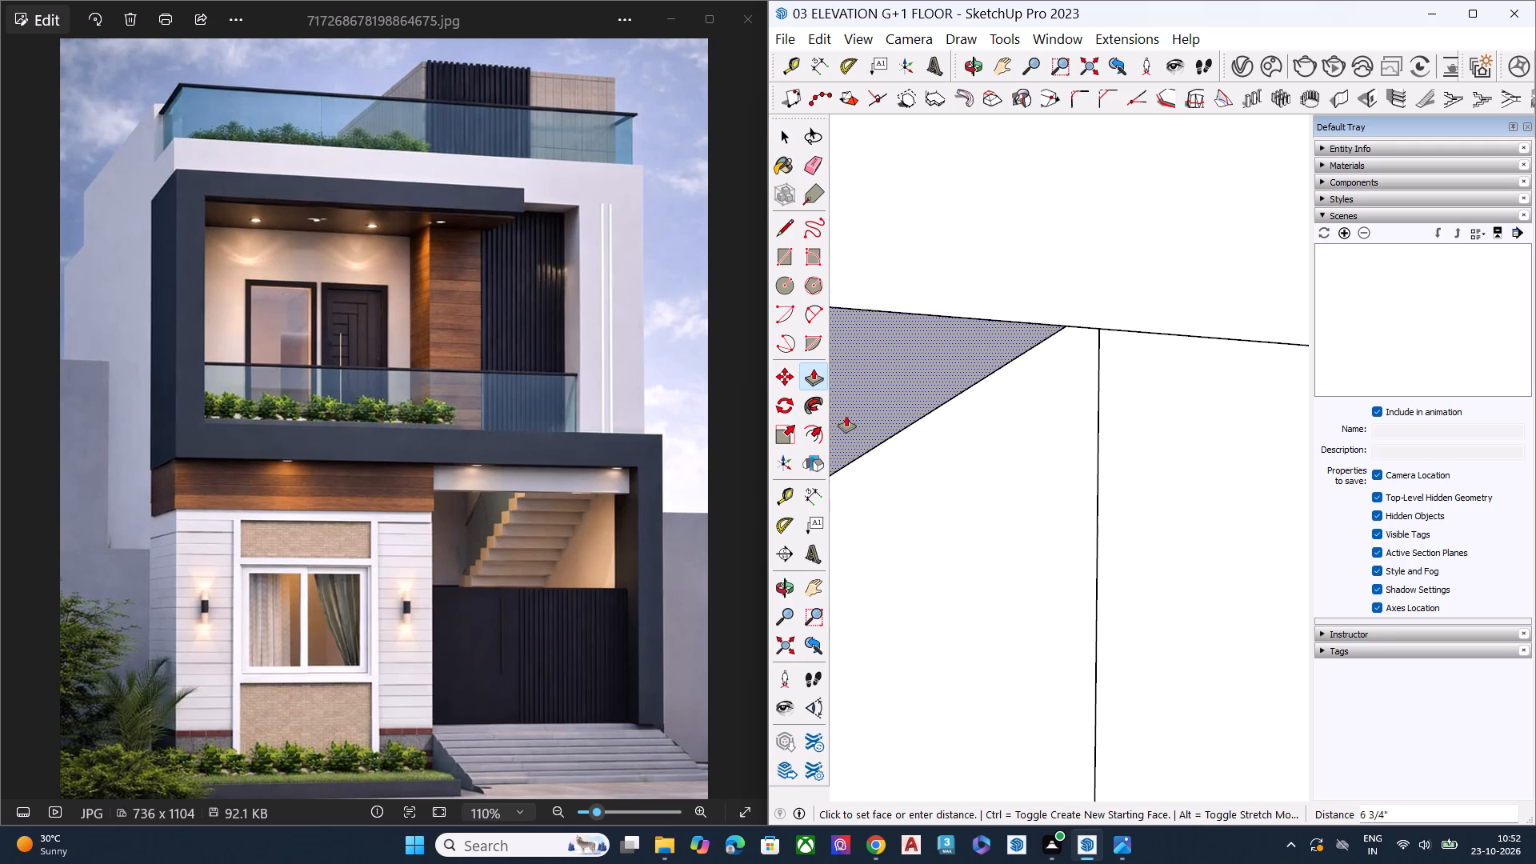
pyautogui.click(842, 417)
pyautogui.press('space')
# Push/Pull the narrow side face of the pier beneath the band back about 7 11/16 inches, flush with the band's end.
pyautogui.scroll(-2, 938, 418)
pyautogui.scroll(1, 938, 422)
pyautogui.scroll(-4, 939, 423)
pyautogui.moveTo(964, 461); pyautogui.dragTo(1214, 317, button='middle')
pyautogui.scroll(2, 1214, 317)
pyautogui.scroll(-1, 1202, 326)
pyautogui.scroll(6, 1188, 330)
pyautogui.moveTo(1154, 359); pyautogui.dragTo(1213, 298, button='middle')
pyautogui.scroll(7, 1106, 286)
pyautogui.click(1178, 272)
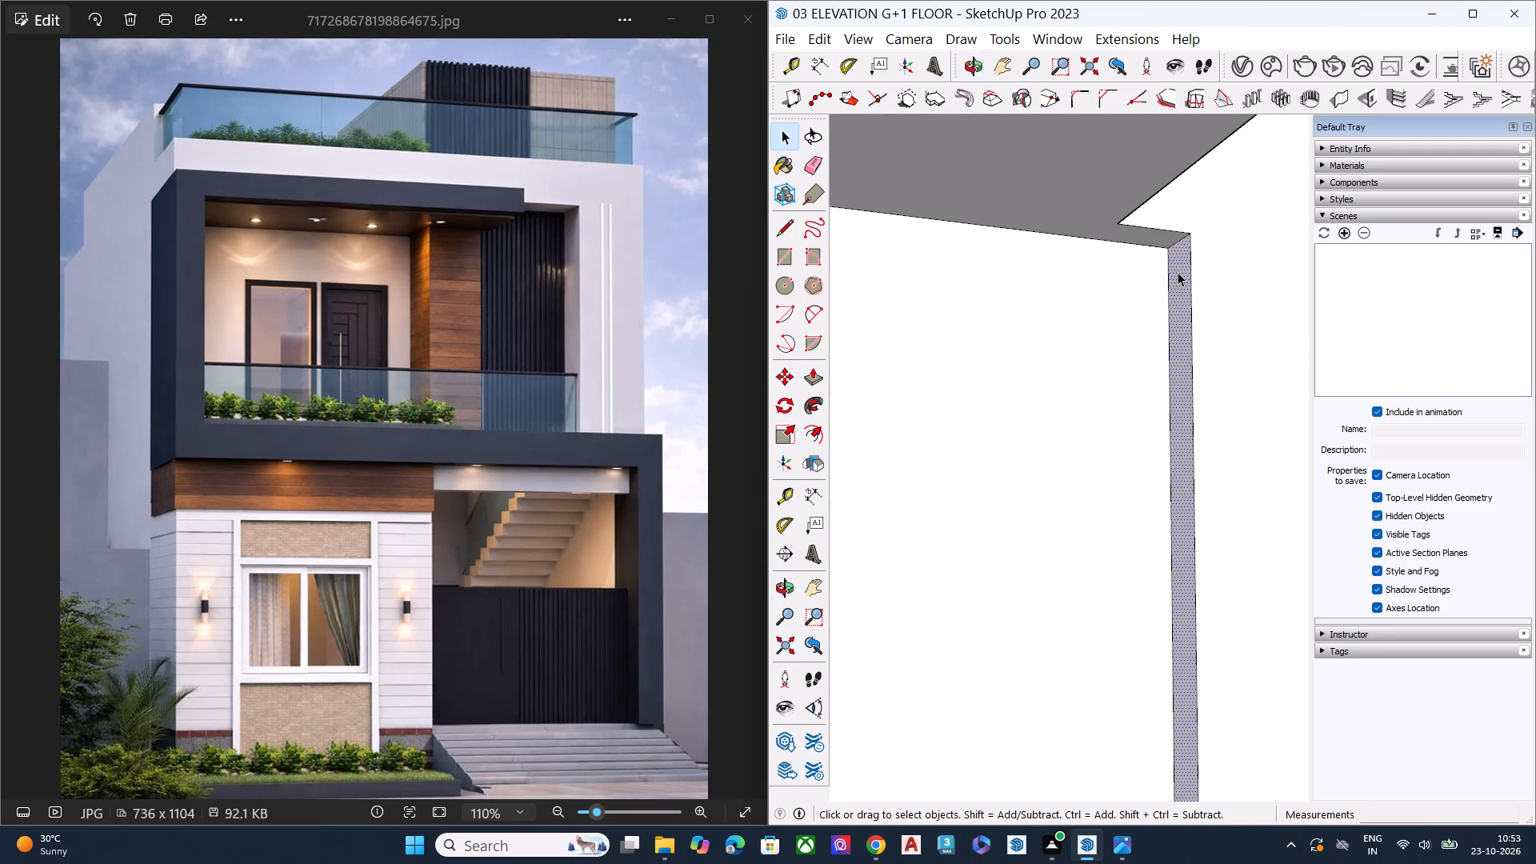
pyautogui.press('p')
pyautogui.click(1190, 236)
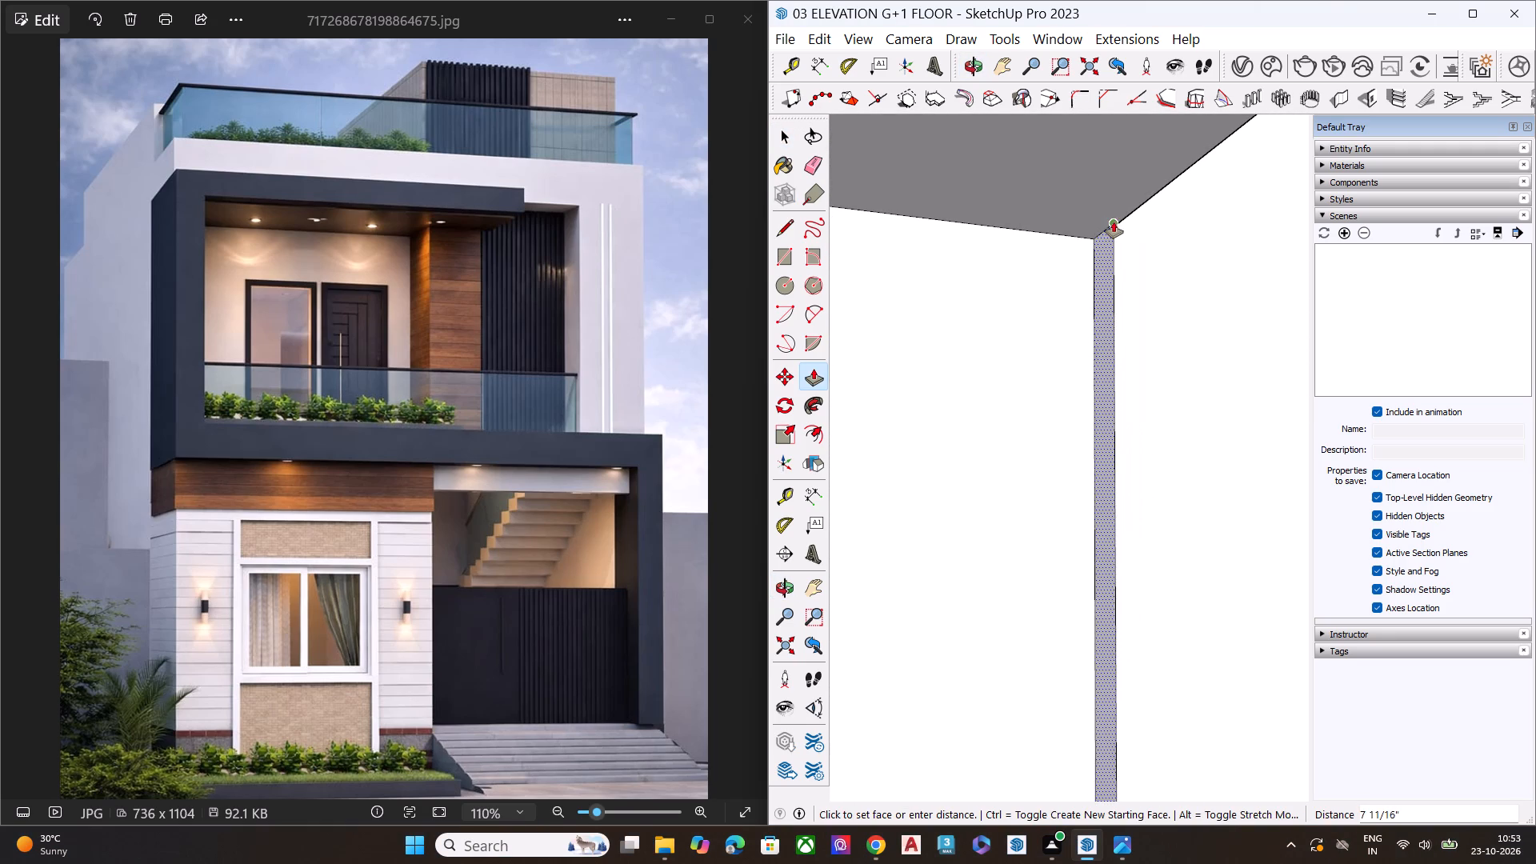
pyautogui.click(1129, 218)
pyautogui.press('space')
# Review the corrected band-and-pier corner, the upper-floor recess and the stair bay of the front elevation.
pyautogui.scroll(-8, 1062, 349)
pyautogui.scroll(-4, 926, 338)
pyautogui.scroll(3, 926, 338)
pyautogui.scroll(-5, 926, 338)
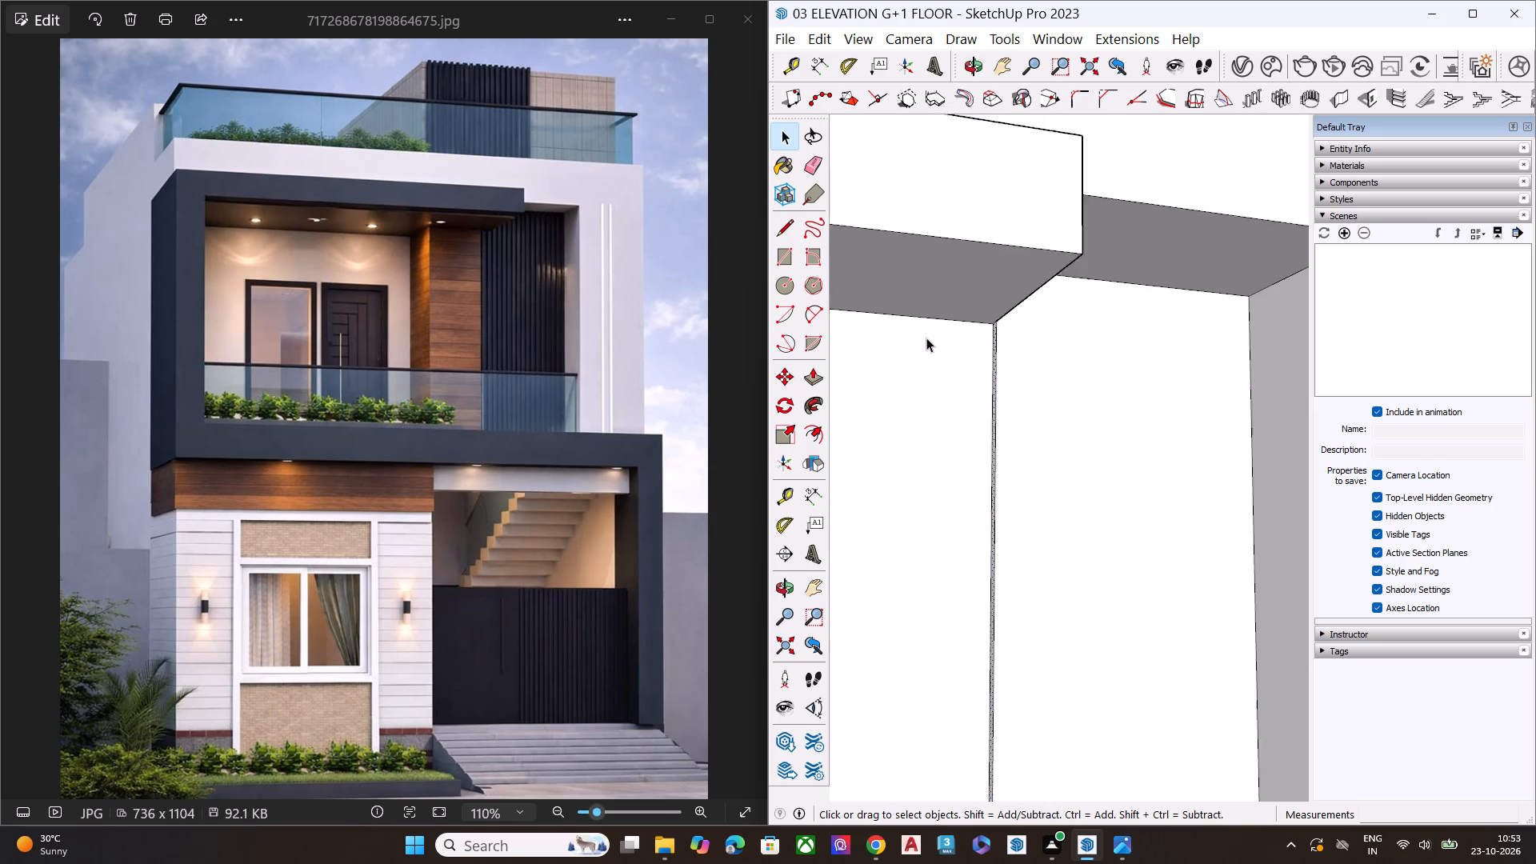
pyautogui.scroll(-2, 926, 338)
pyautogui.scroll(-13, 1056, 336)
pyautogui.click(1179, 196)
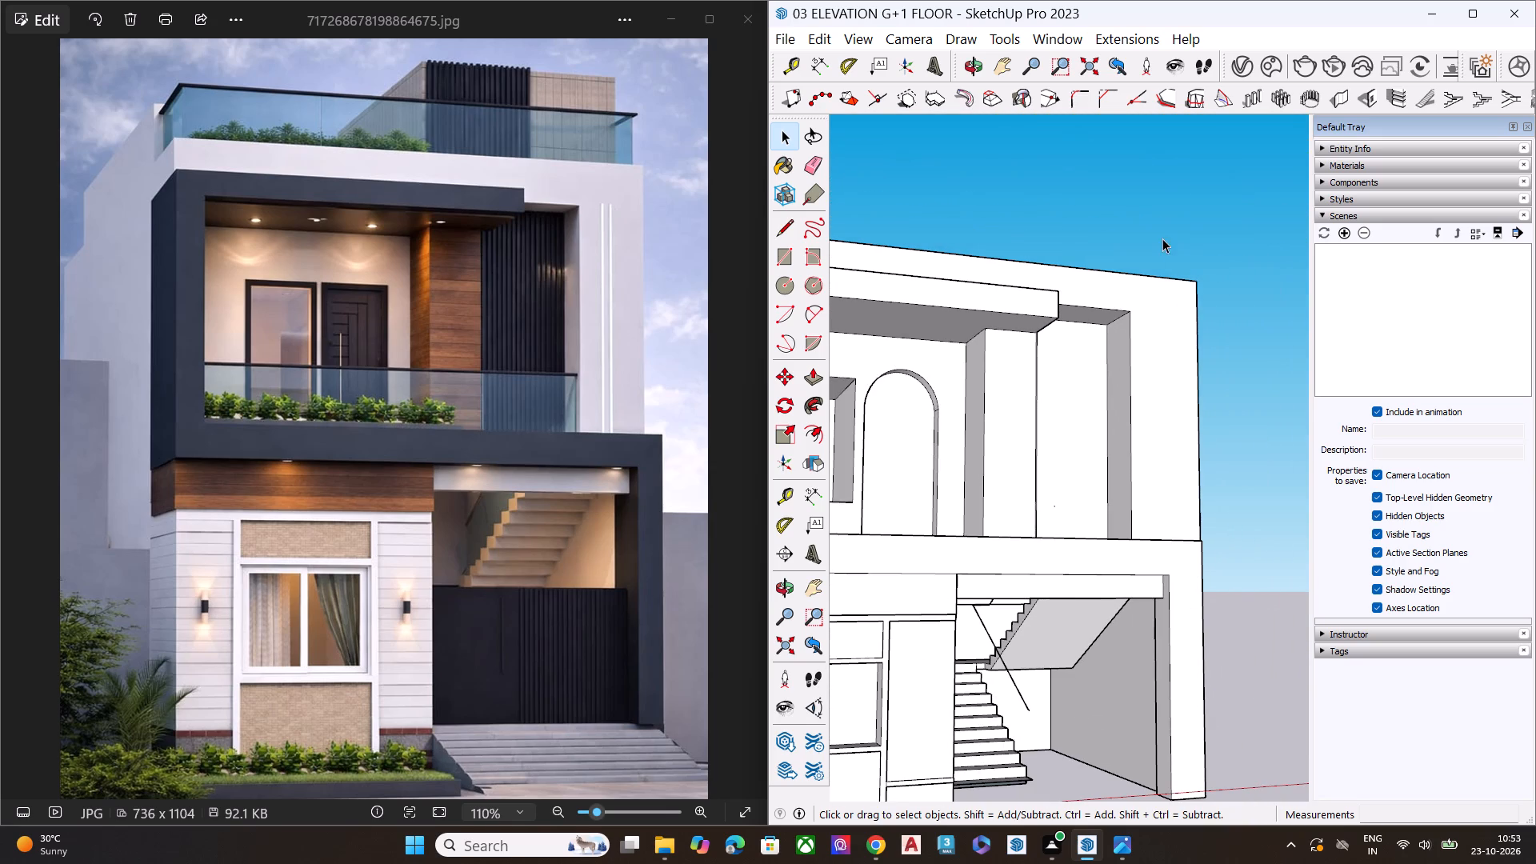
pyautogui.scroll(-5, 1162, 249)
pyautogui.scroll(1, 1163, 270)
pyautogui.scroll(-2, 1164, 276)
pyautogui.press('space')
pyautogui.moveTo(1177, 324); pyautogui.dragTo(1050, 460, button='middle')
pyautogui.scroll(5, 1090, 610)
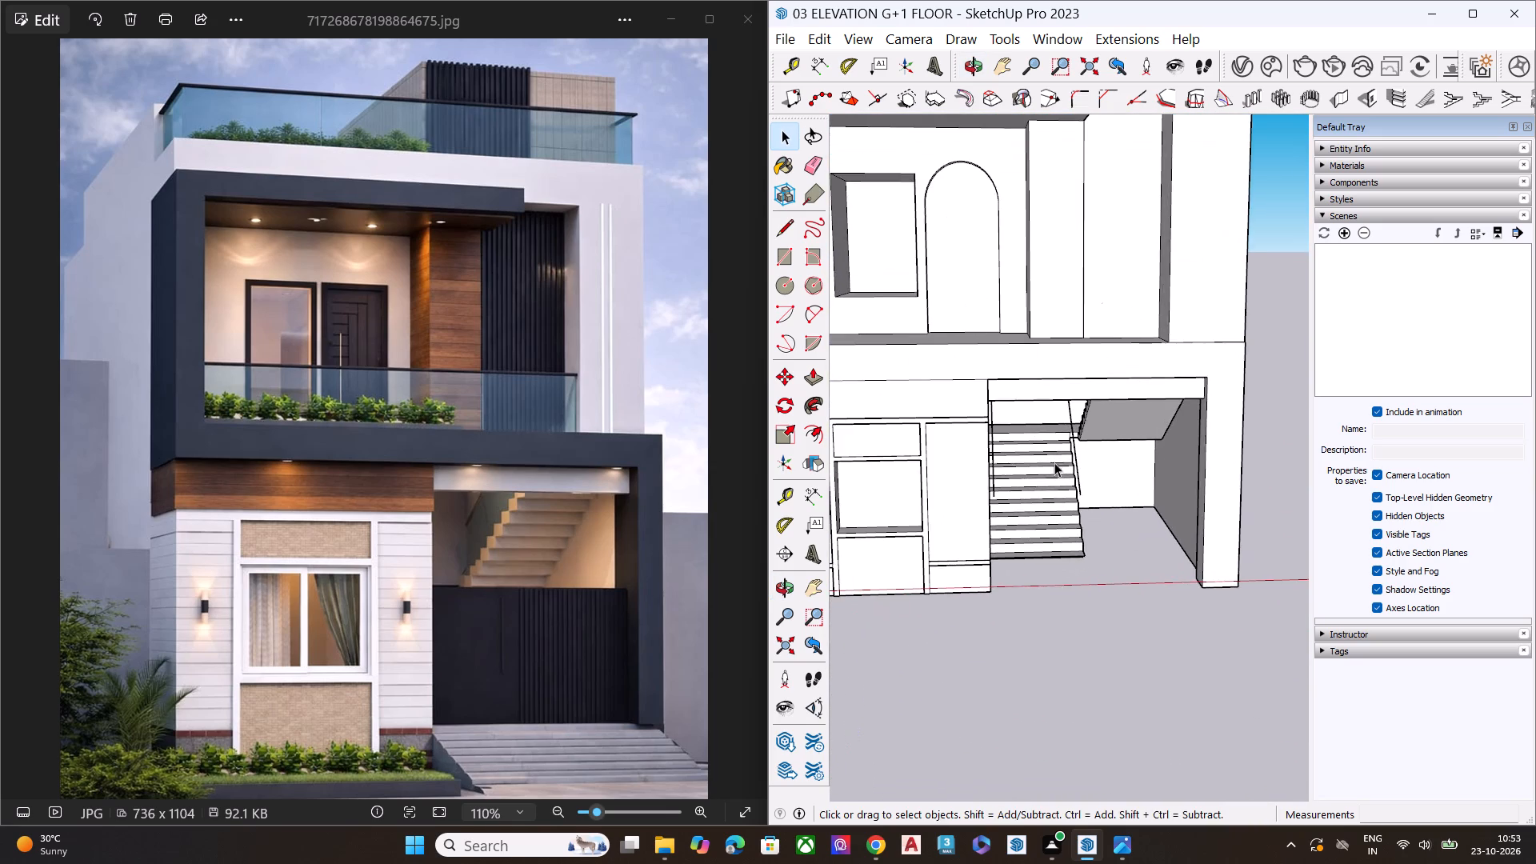
pyautogui.scroll(-6, 978, 481)
pyautogui.scroll(2, 1045, 120)
pyautogui.scroll(-1, 1045, 119)
pyautogui.scroll(7, 1045, 119)
pyautogui.moveTo(1002, 470); pyautogui.dragTo(1034, 260, button='middle')
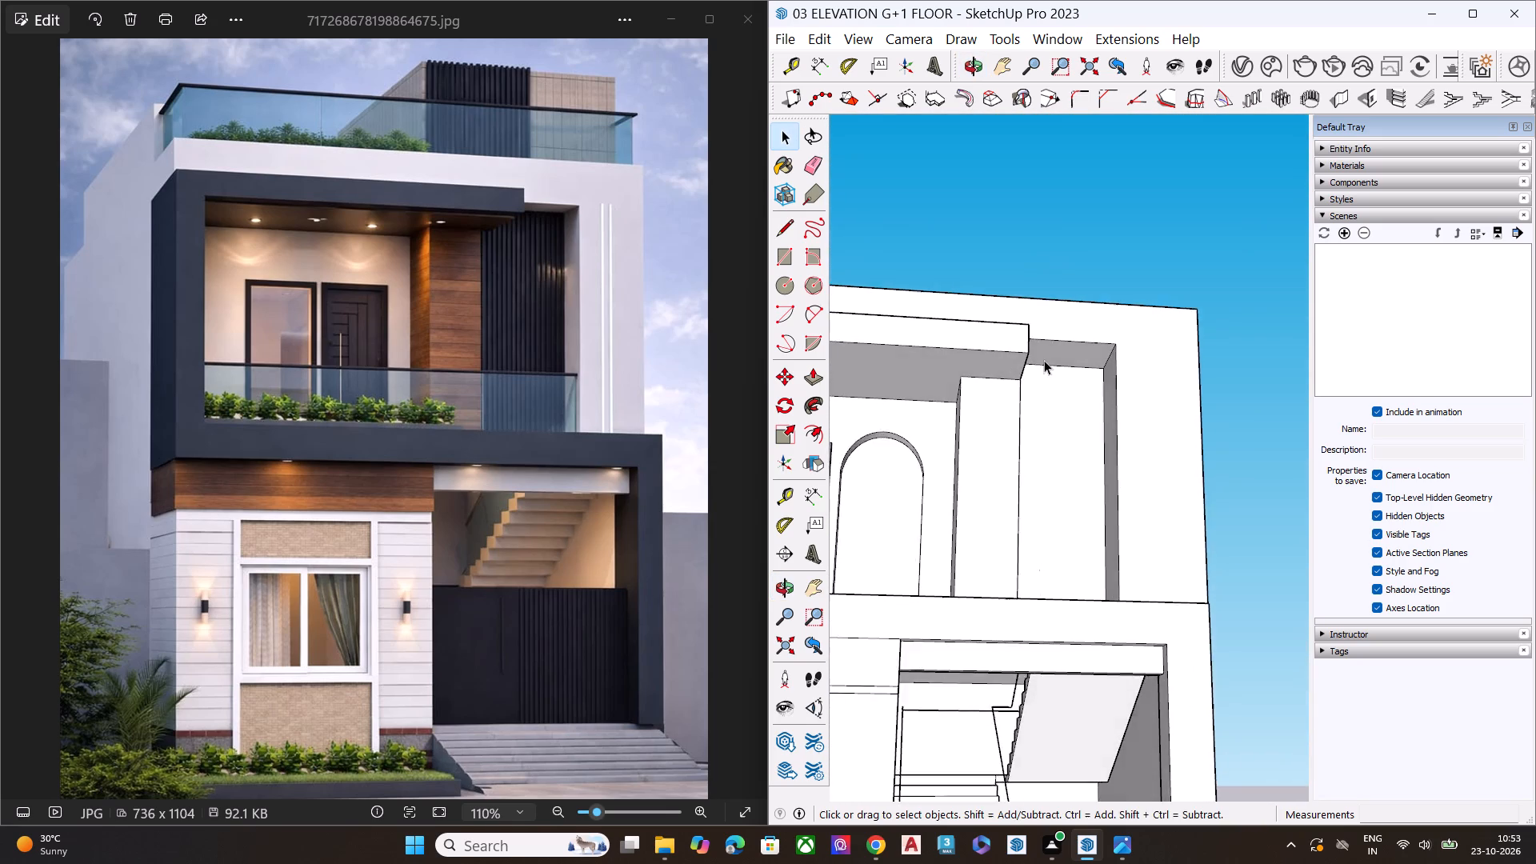
pyautogui.scroll(5, 1046, 370)
pyautogui.scroll(-1, 1051, 394)
pyautogui.scroll(1, 1051, 394)
pyautogui.scroll(-1, 1051, 394)
pyautogui.scroll(1, 1051, 394)
pyautogui.click(1051, 394)
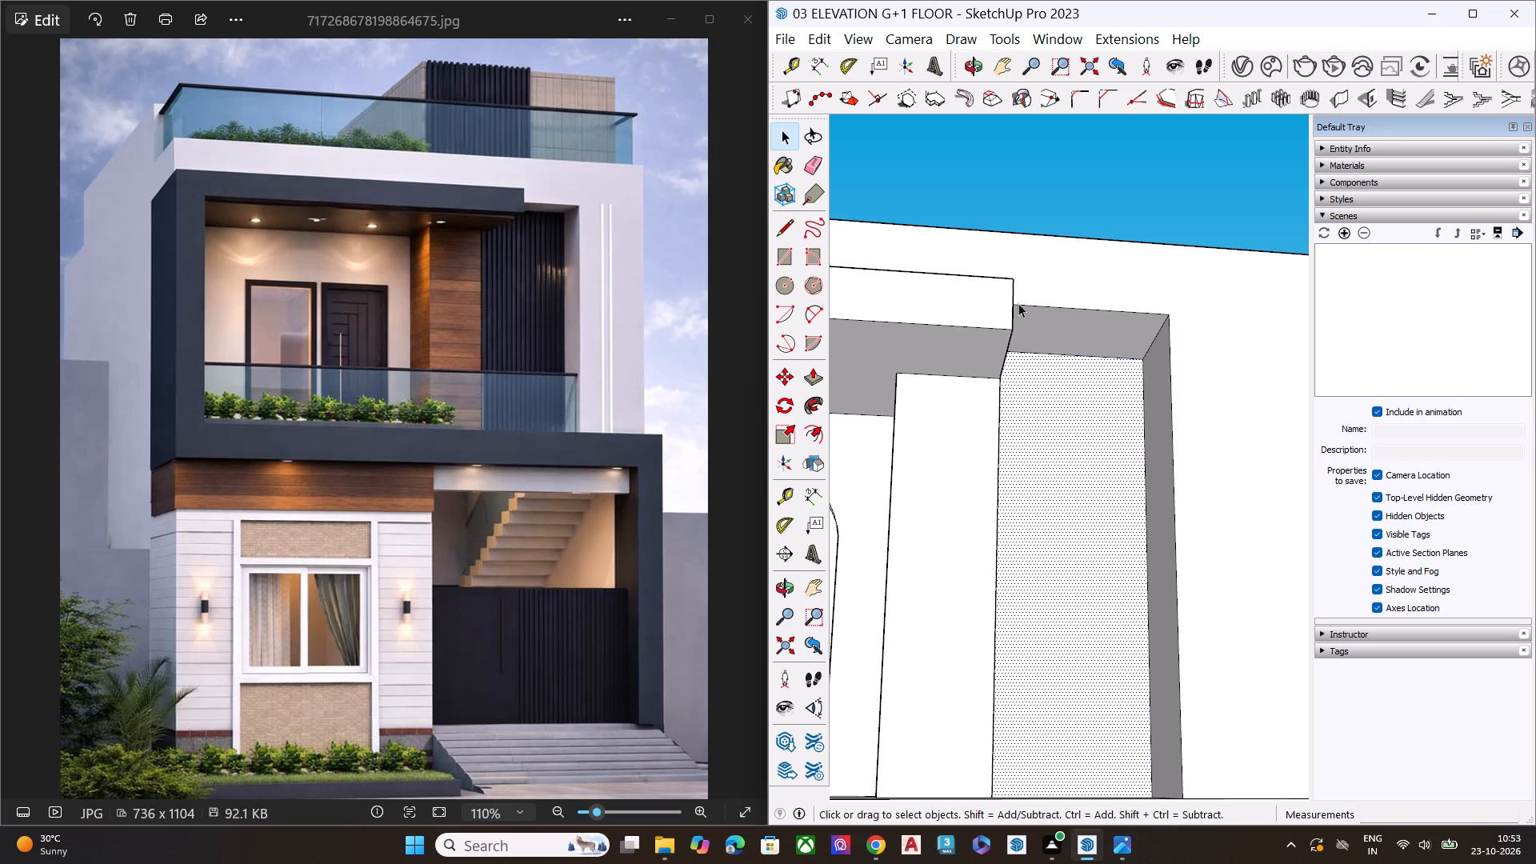
pyautogui.scroll(-6, 1089, 238)
pyautogui.press('space')
pyautogui.click(1145, 198)
pyautogui.scroll(-5, 1145, 206)
pyautogui.moveTo(1104, 296); pyautogui.dragTo(1133, 464, button='middle')
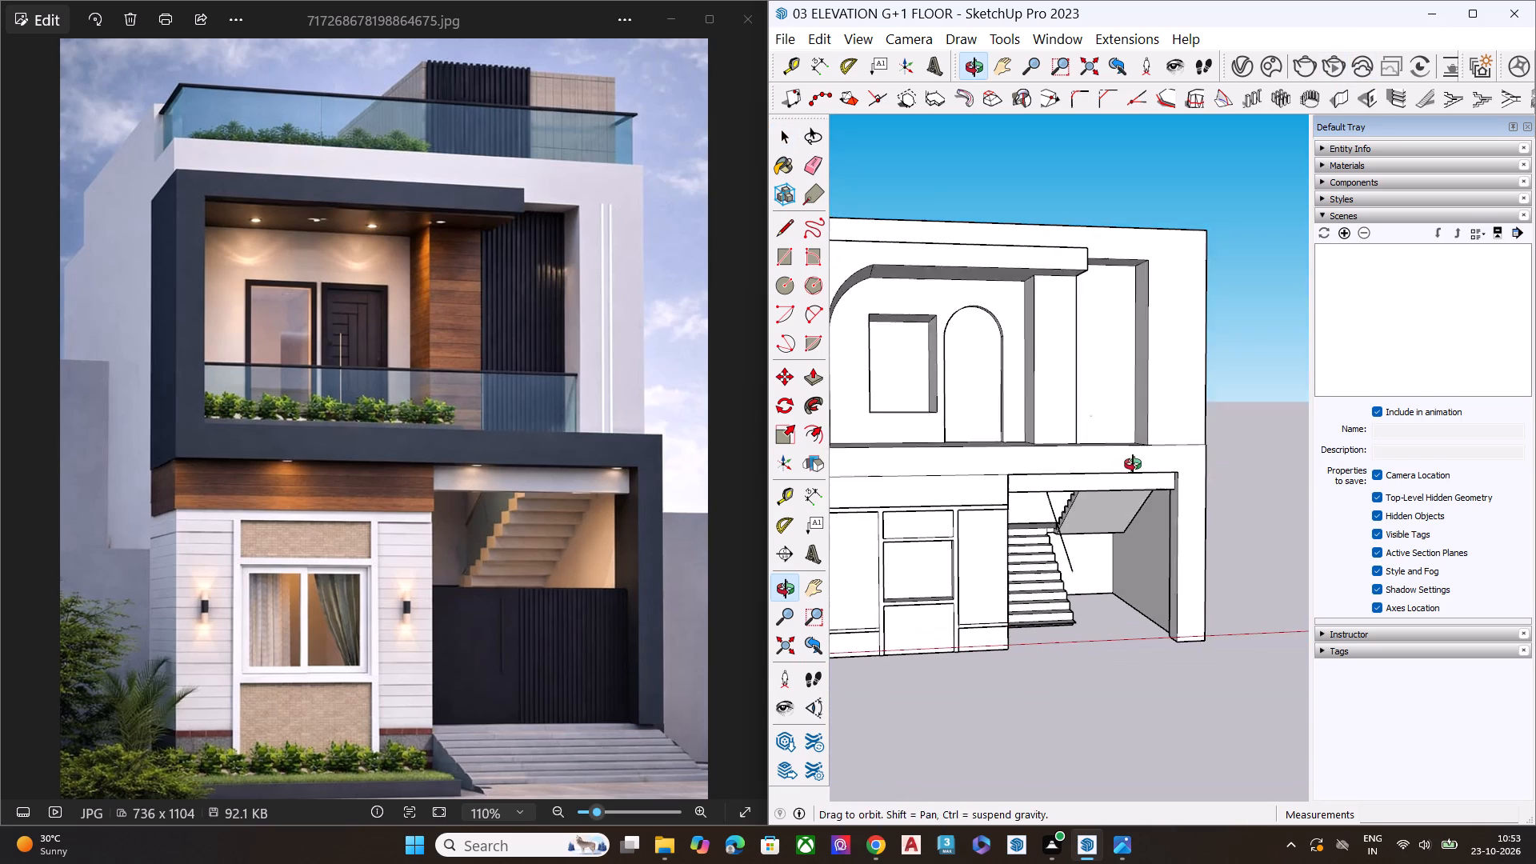
pyautogui.moveTo(1133, 464); pyautogui.dragTo(1133, 466, button='middle')
pyautogui.moveTo(1023, 339); pyautogui.dragTo(1045, 334, button='middle')
# Examine the upper floor's arched opening and window against the door and window in the reference photo.
pyautogui.scroll(8, 1006, 348)
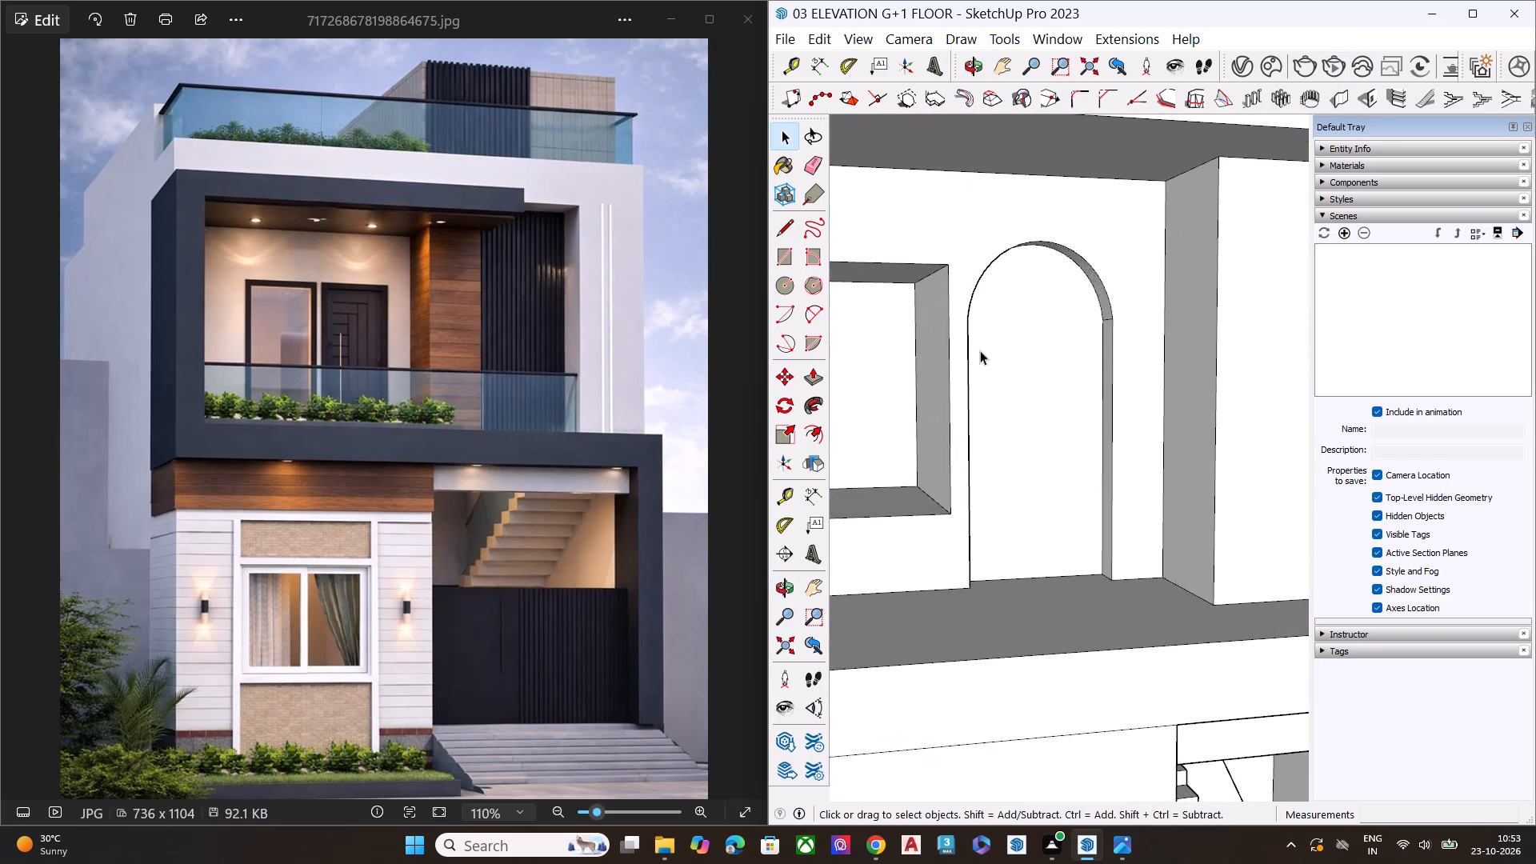
pyautogui.scroll(2, 980, 350)
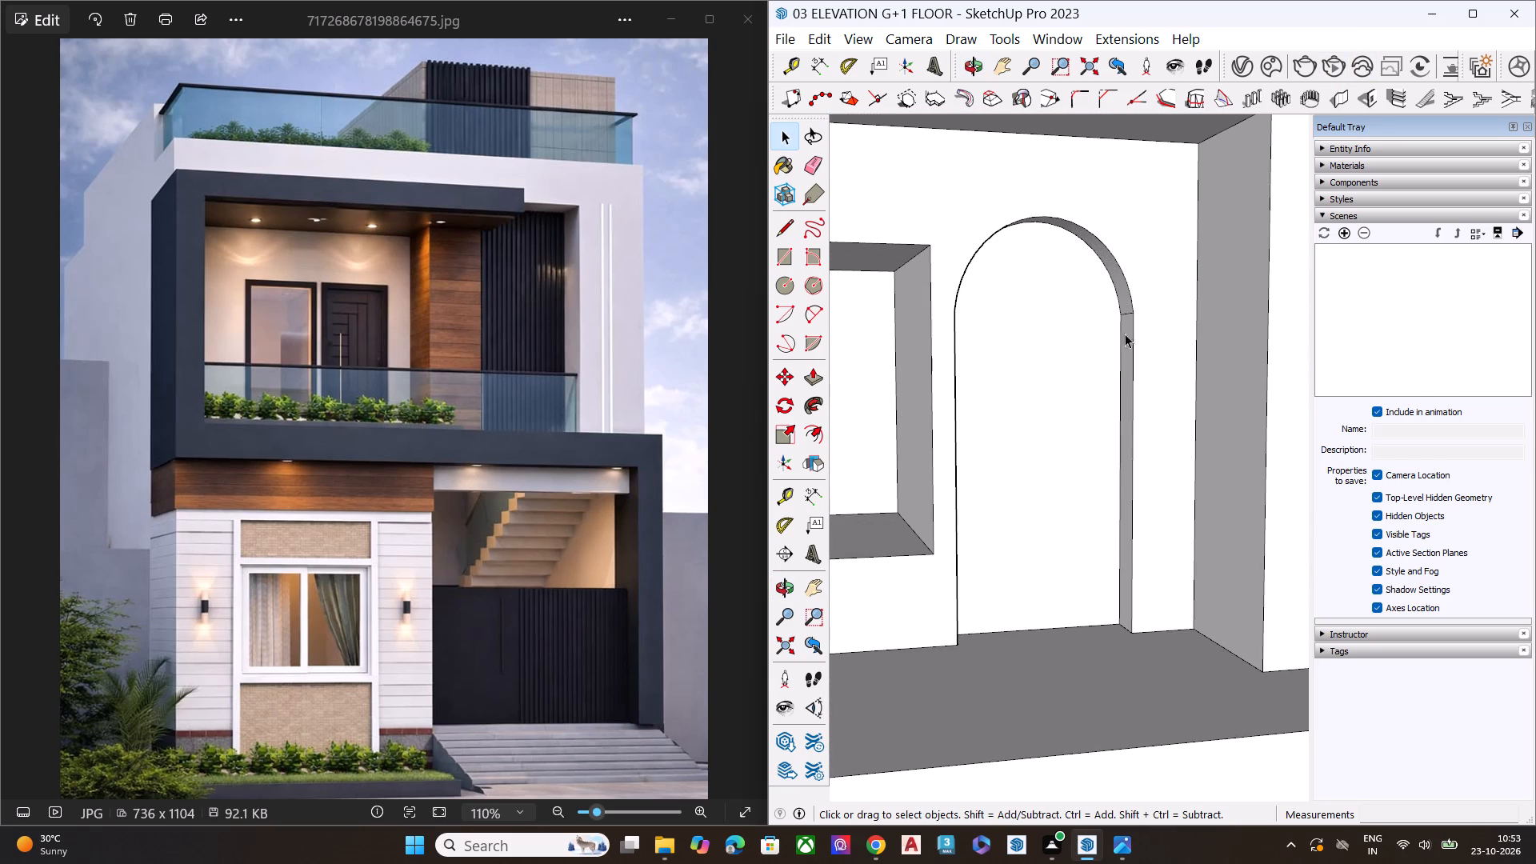
pyautogui.scroll(-4, 1119, 338)
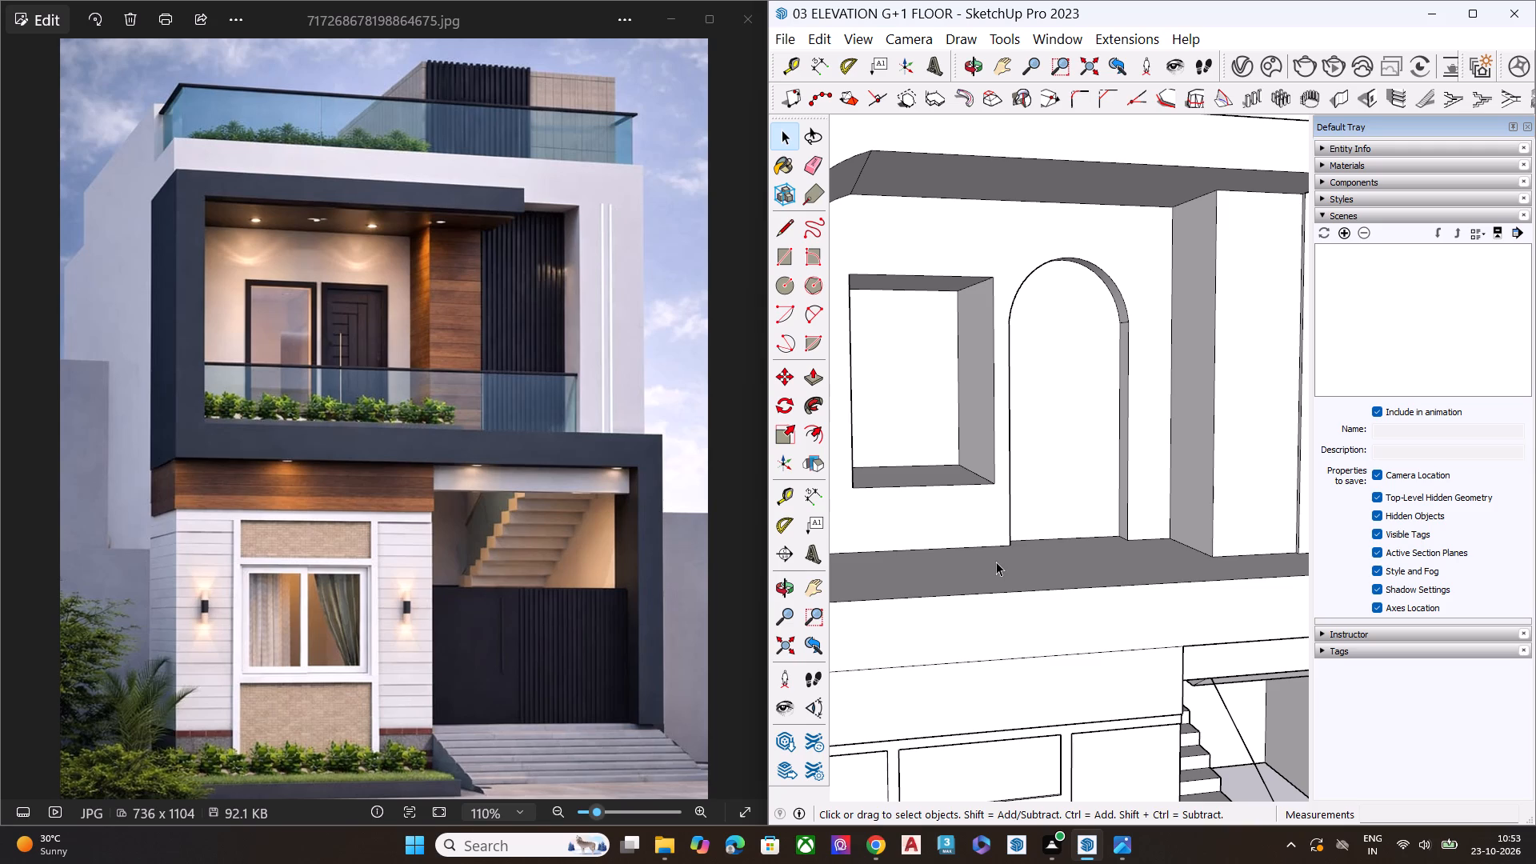
pyautogui.scroll(-4, 1068, 430)
pyautogui.scroll(1, 1068, 431)
pyautogui.scroll(-4, 1063, 437)
pyautogui.moveTo(1088, 596); pyautogui.dragTo(1005, 650, button='middle')
pyautogui.scroll(4, 1052, 443)
pyautogui.press('space')
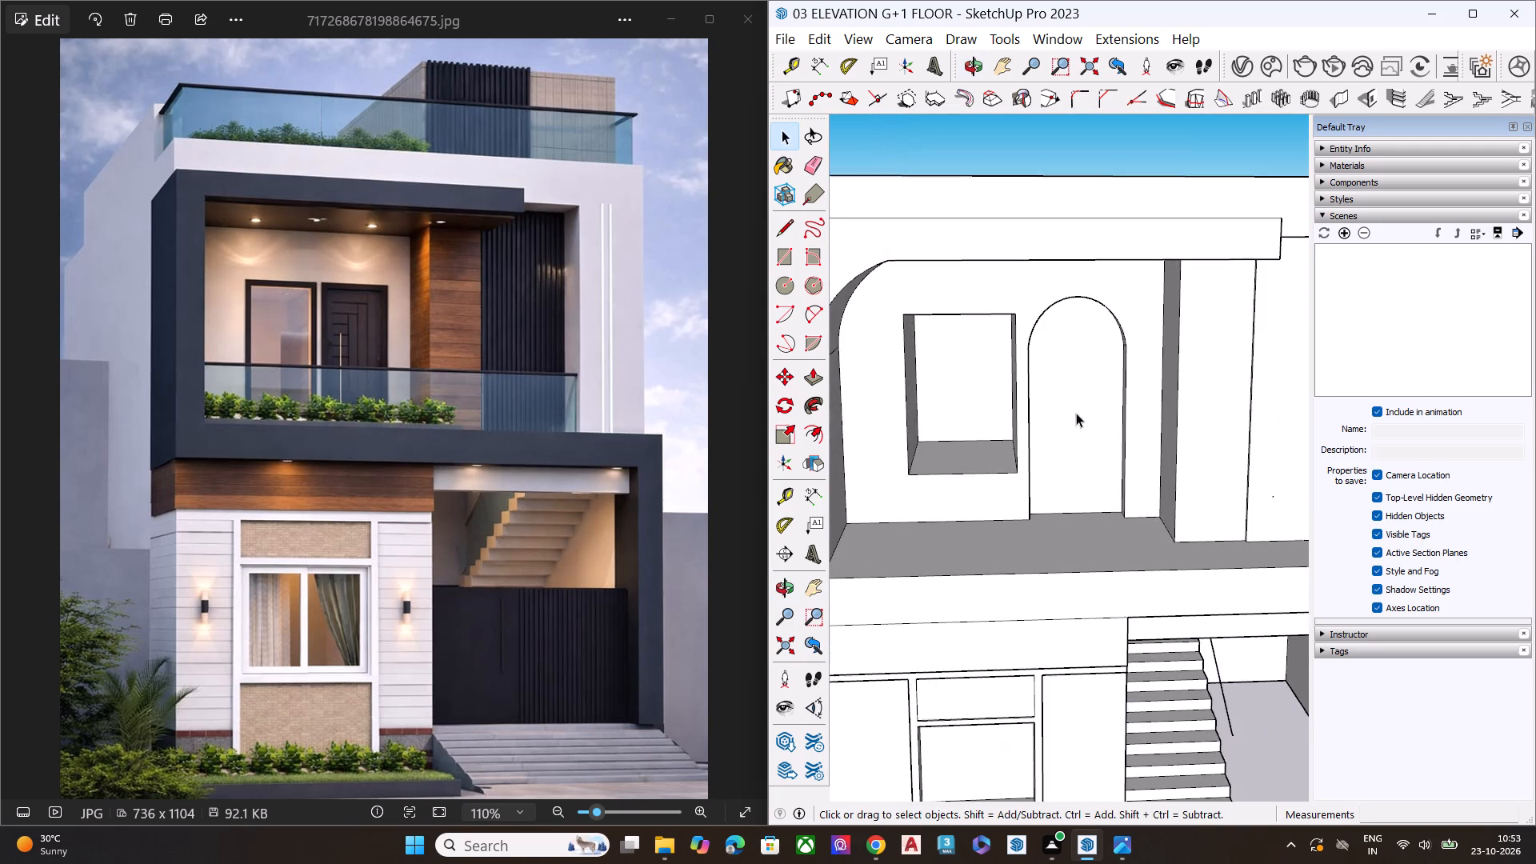
pyautogui.scroll(-7, 1029, 422)
pyautogui.moveTo(1046, 535); pyautogui.dragTo(1106, 395, button='middle')
pyautogui.scroll(4, 1221, 395)
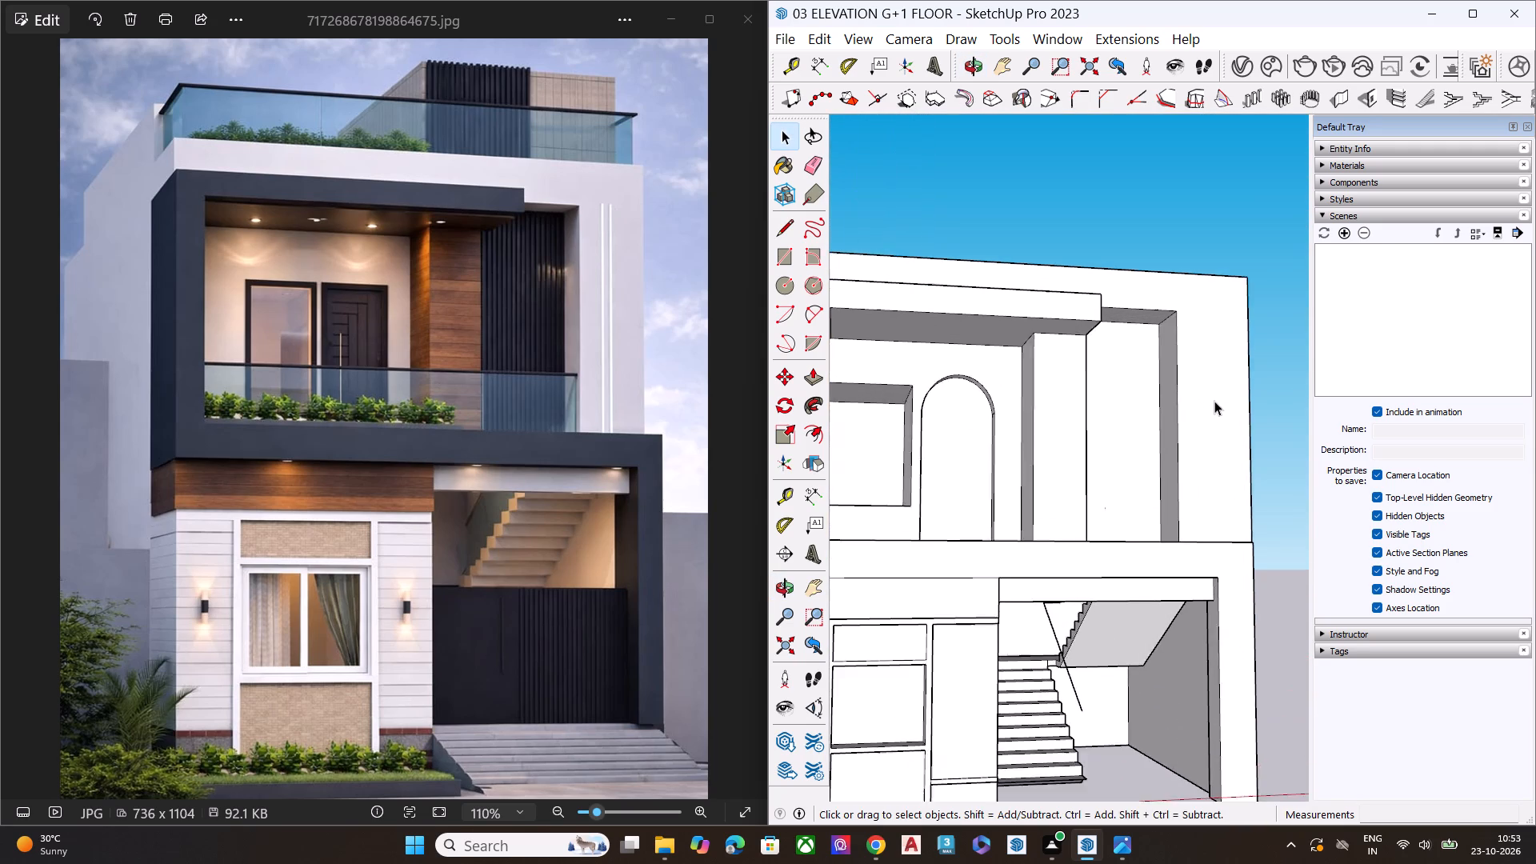
pyautogui.scroll(-4, 1194, 422)
# Draw a line about 25' 6" long on the roof from its right side edge, parallel to and just behind the front edge.
pyautogui.moveTo(1133, 450); pyautogui.dragTo(1174, 527, button='middle')
pyautogui.scroll(8, 1117, 397)
pyautogui.moveTo(1113, 388); pyautogui.dragTo(1141, 610, button='middle')
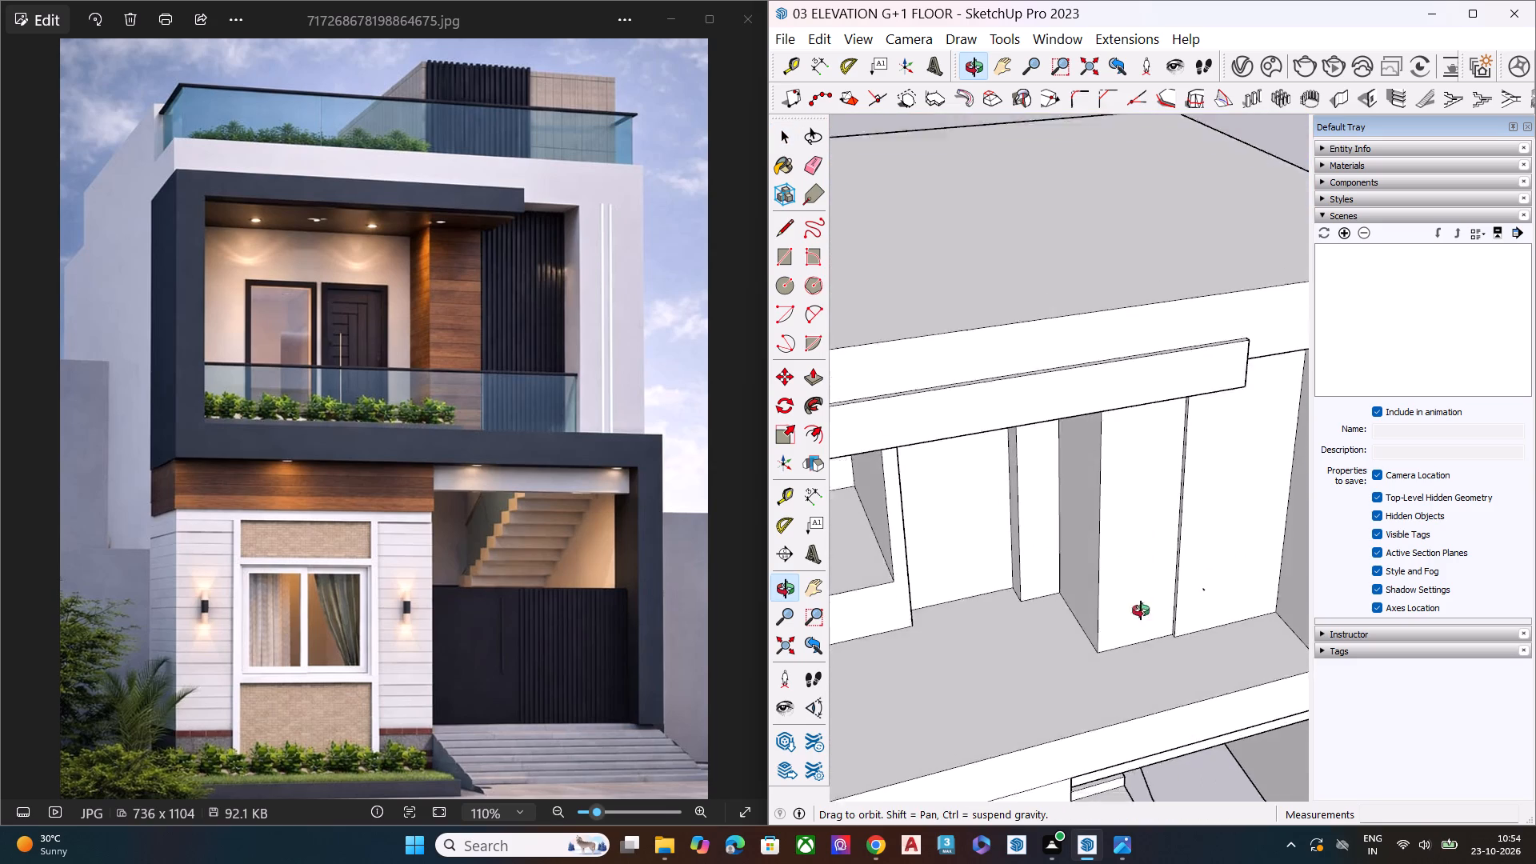
pyautogui.moveTo(1141, 610); pyautogui.dragTo(934, 762, button='middle')
pyautogui.scroll(-1, 1084, 495)
pyautogui.scroll(1, 1072, 495)
pyautogui.scroll(-10, 1043, 497)
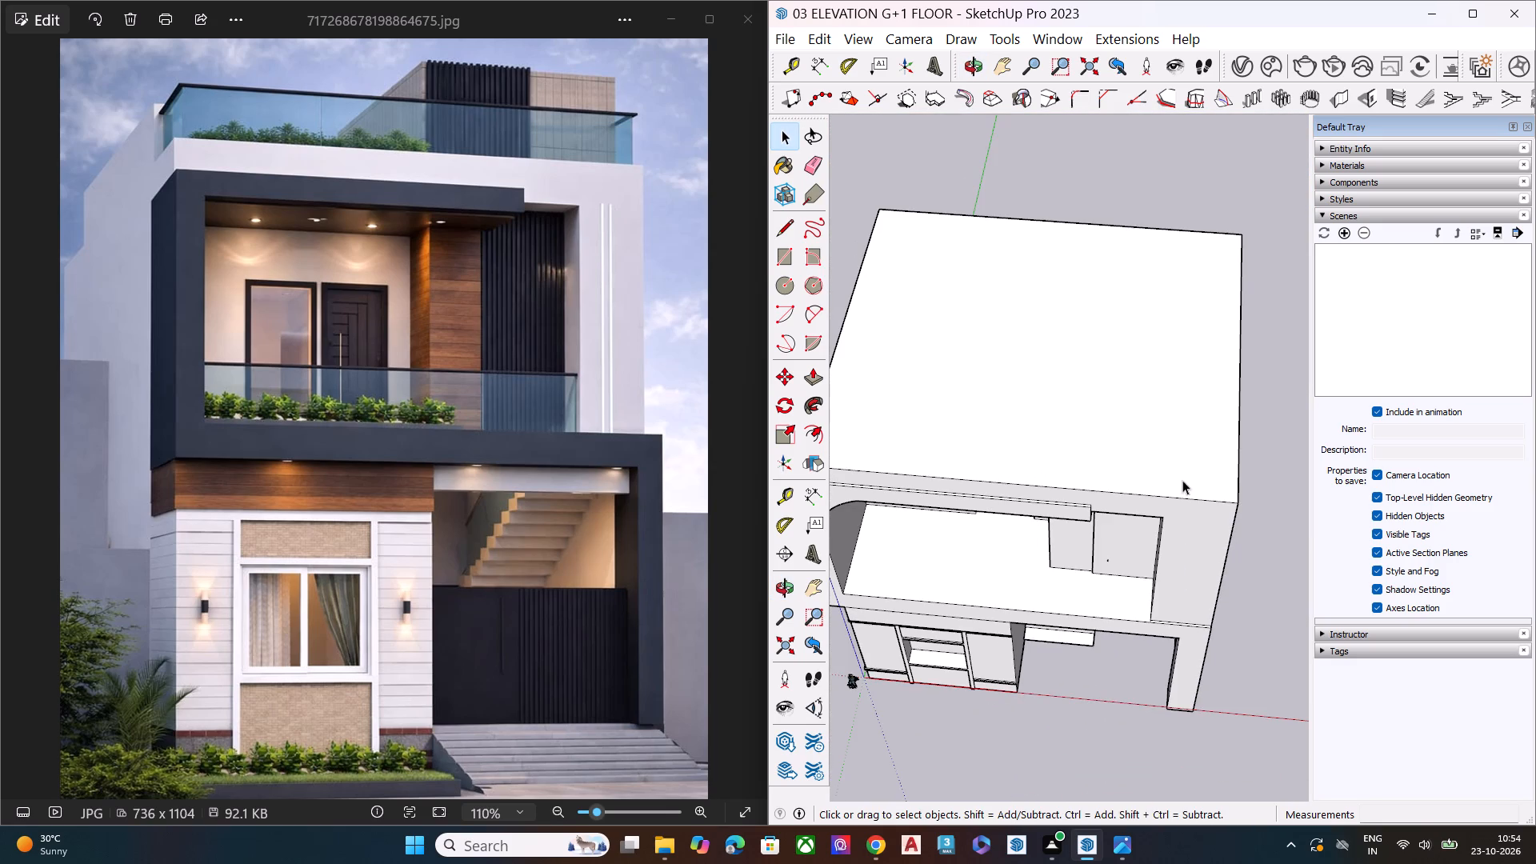
pyautogui.scroll(1, 1222, 486)
pyautogui.scroll(-1, 1222, 486)
pyautogui.scroll(4, 1222, 486)
pyautogui.press('l')
pyautogui.click(1243, 466)
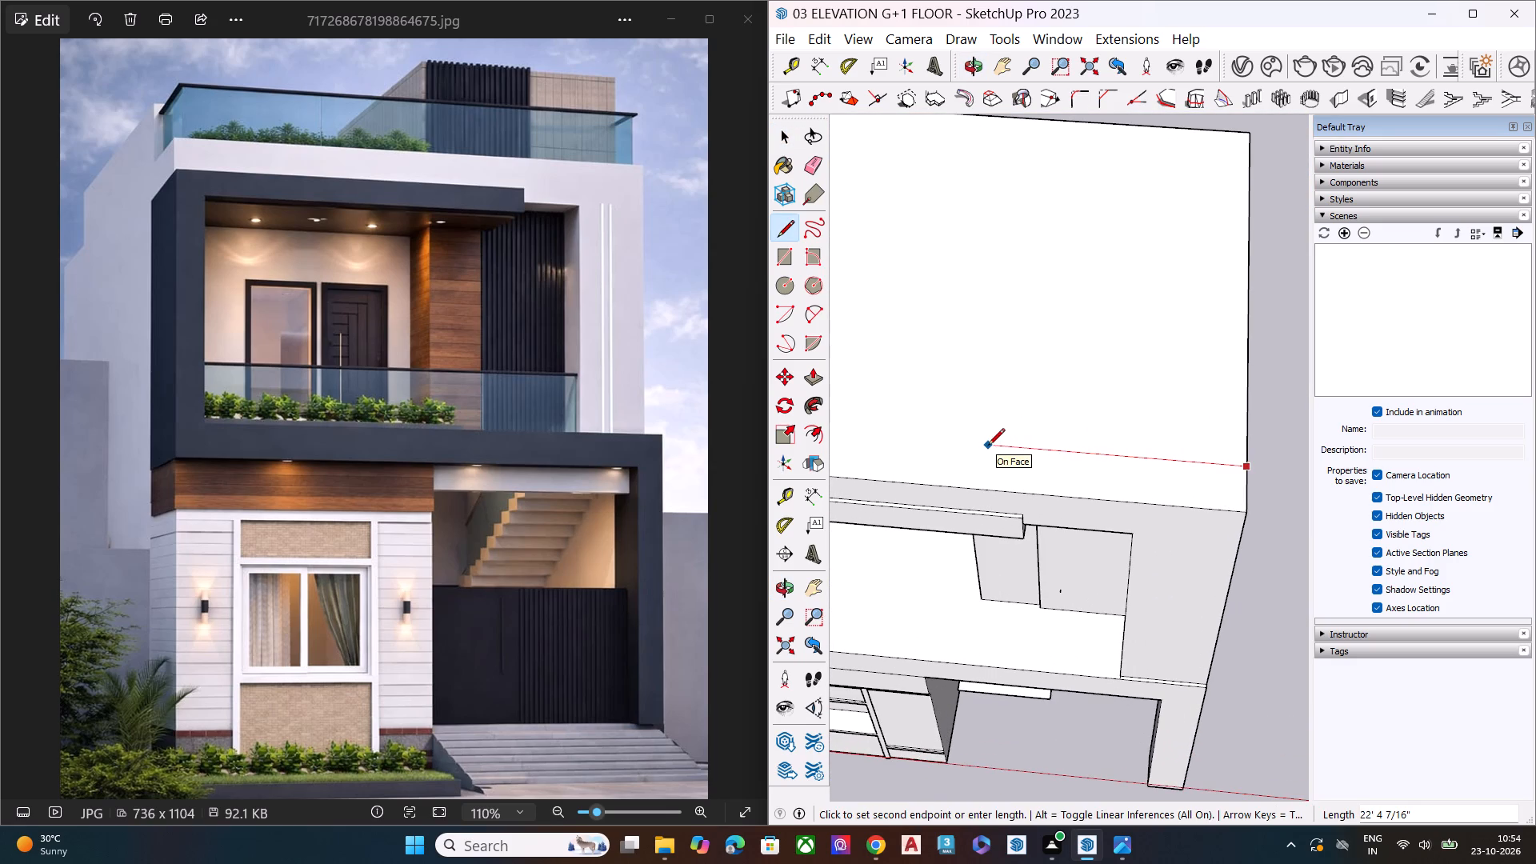
pyautogui.moveTo(963, 478); pyautogui.dragTo(1013, 317, button='middle')
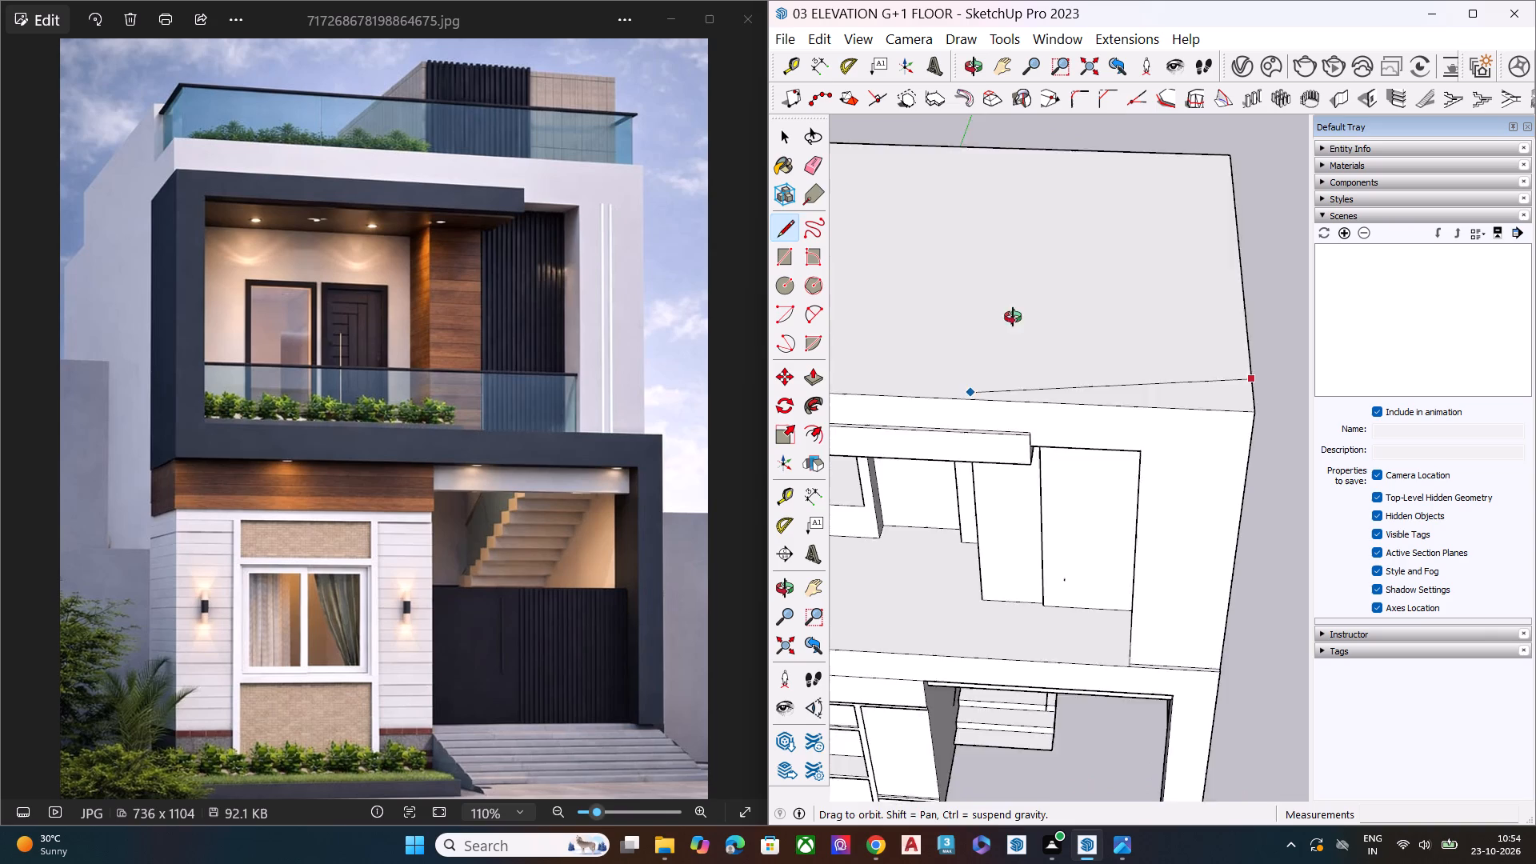
pyautogui.moveTo(1013, 317); pyautogui.dragTo(1035, 269, button='middle')
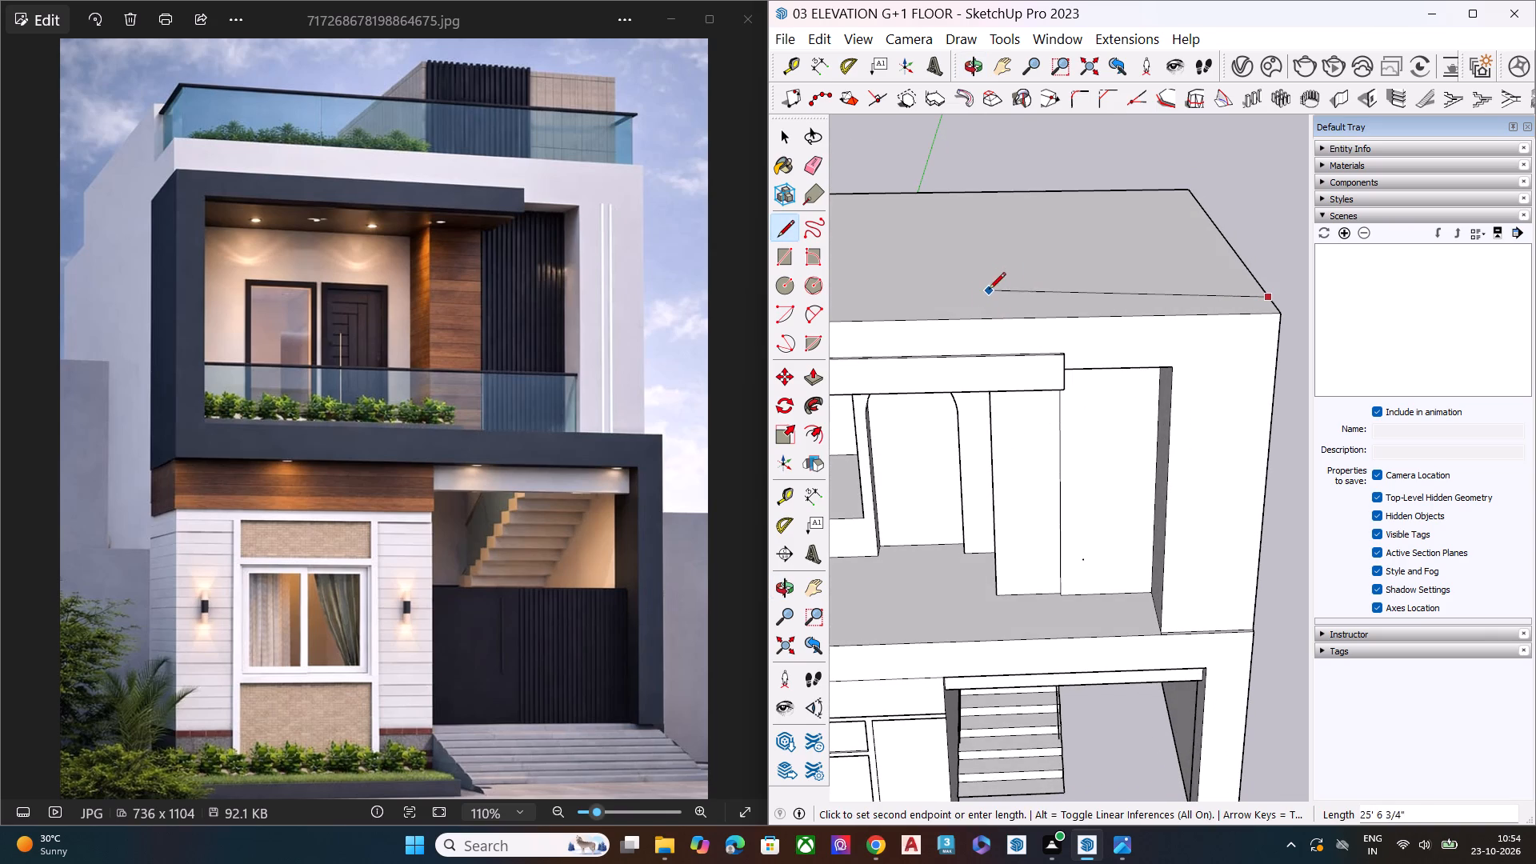
pyautogui.click(986, 298)
# Run the outline back about 15' 2" and return it to the roof's side edge, closing a rectangle at the front corner.
pyautogui.moveTo(976, 257); pyautogui.dragTo(979, 344, button='middle')
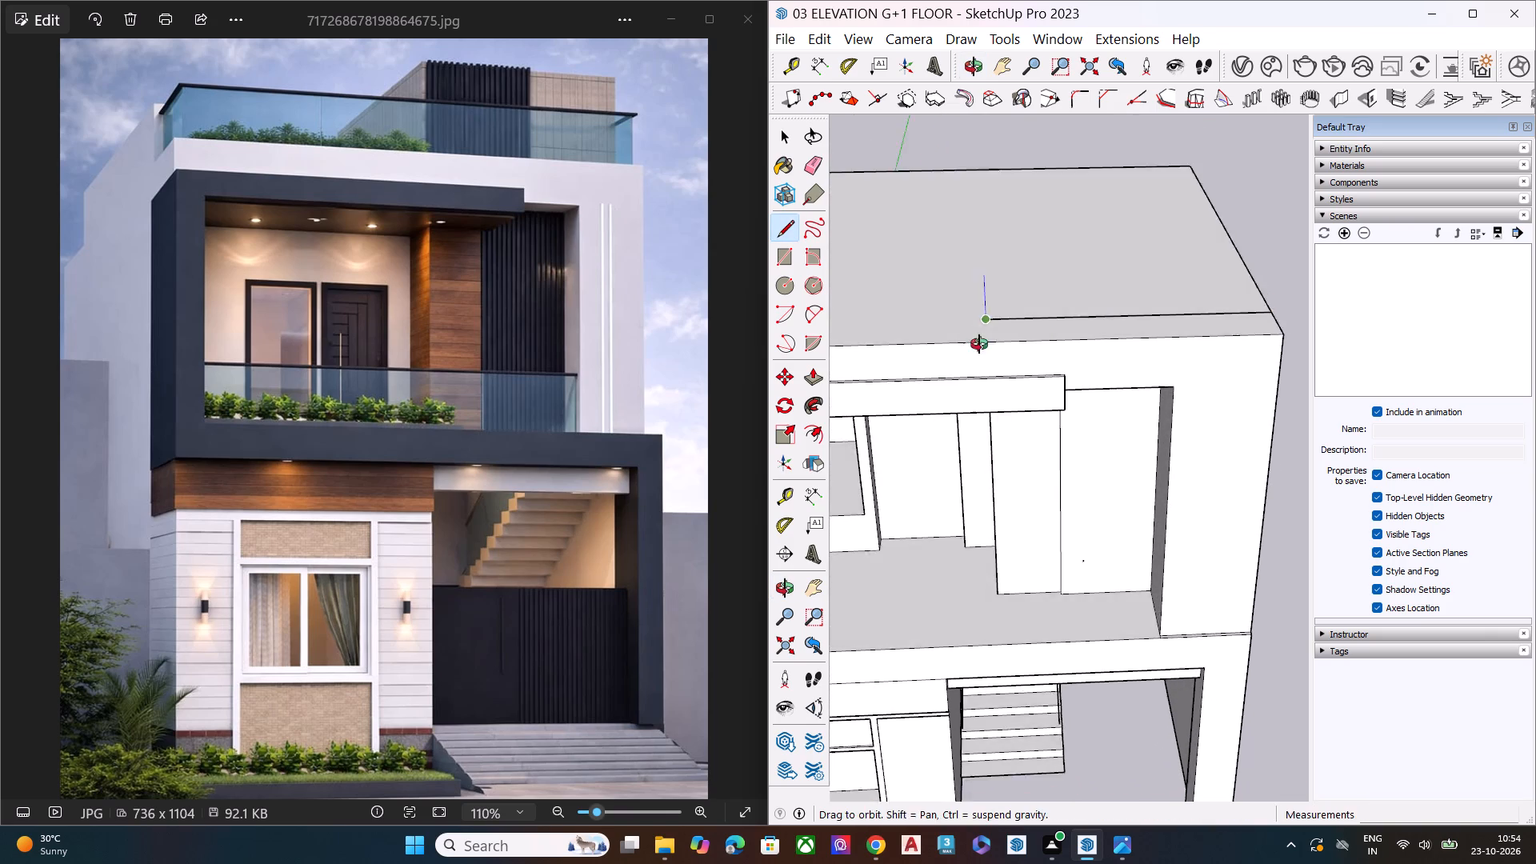
pyautogui.moveTo(979, 344); pyautogui.dragTo(982, 474, button='middle')
pyautogui.scroll(2, 990, 371)
pyautogui.scroll(-1, 988, 366)
pyautogui.scroll(5, 988, 366)
pyautogui.click(970, 250)
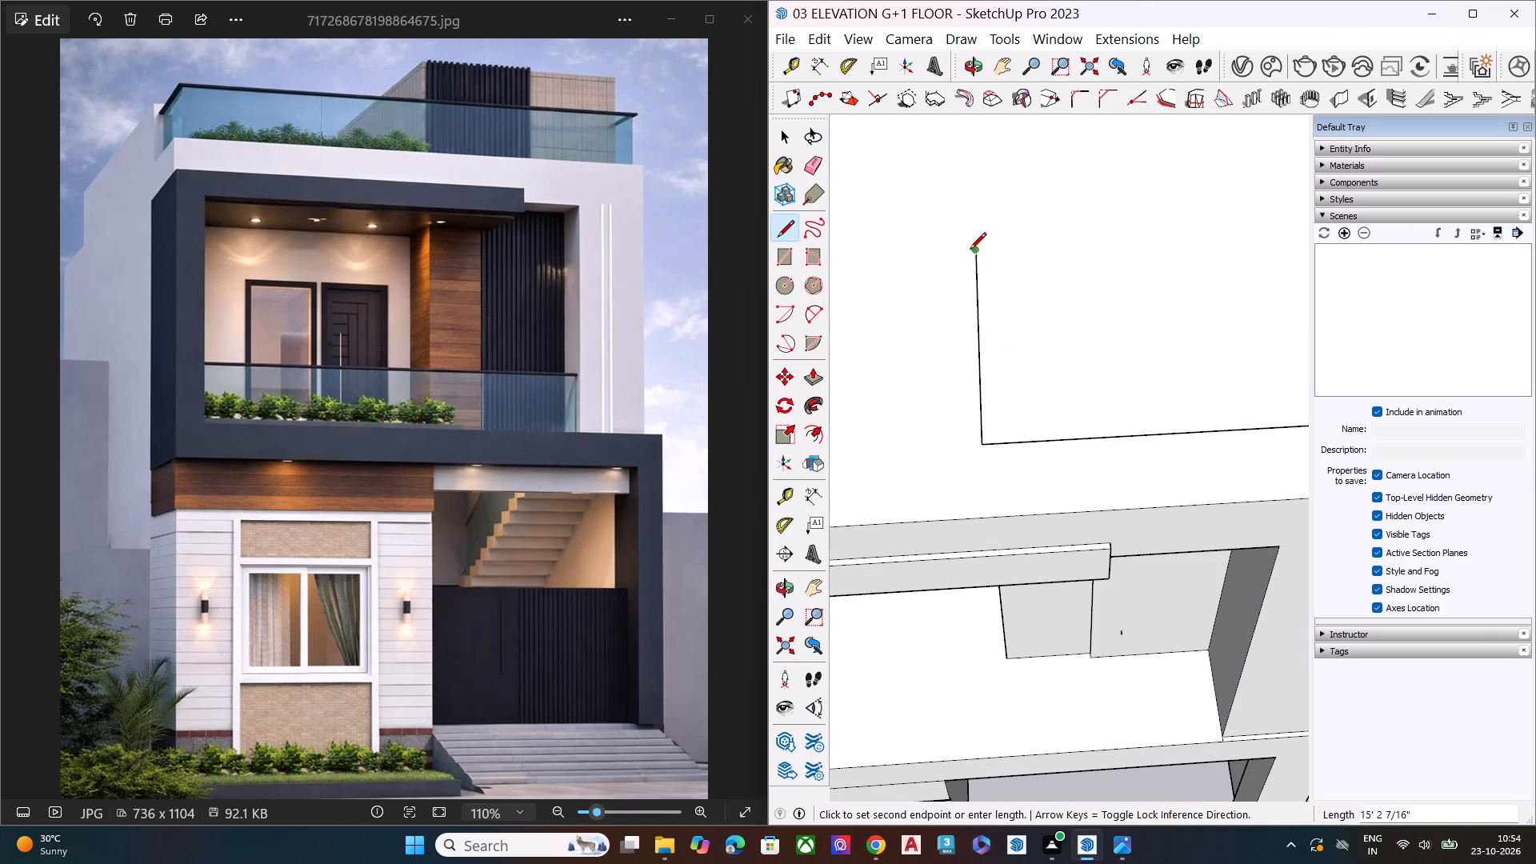
pyautogui.scroll(-7, 976, 254)
pyautogui.moveTo(1019, 298); pyautogui.dragTo(763, 168, button='middle')
pyautogui.scroll(2, 1042, 174)
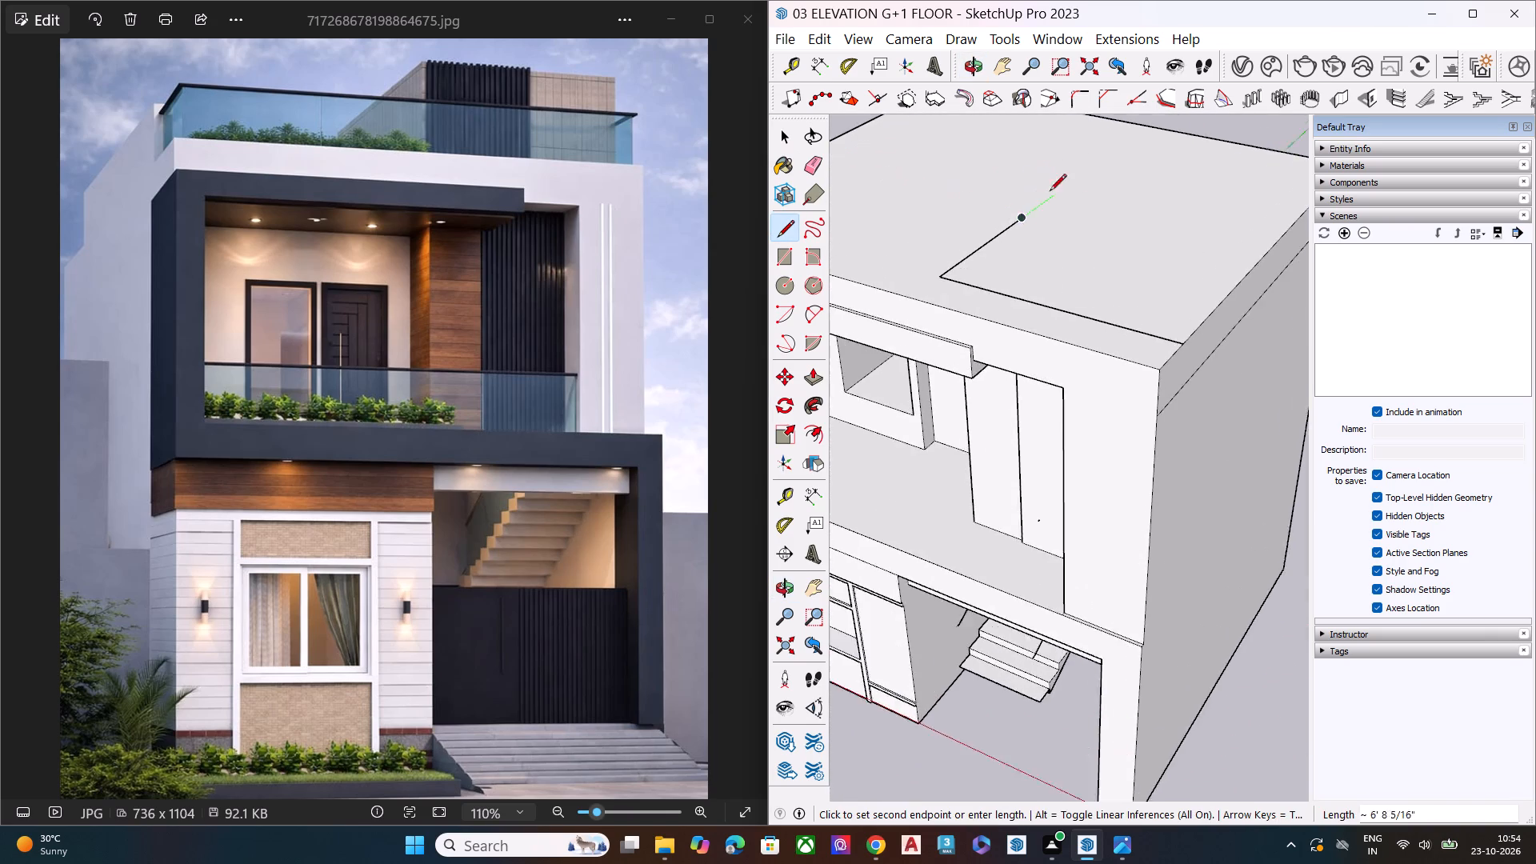
pyautogui.scroll(2, 1050, 192)
pyautogui.scroll(-6, 1238, 313)
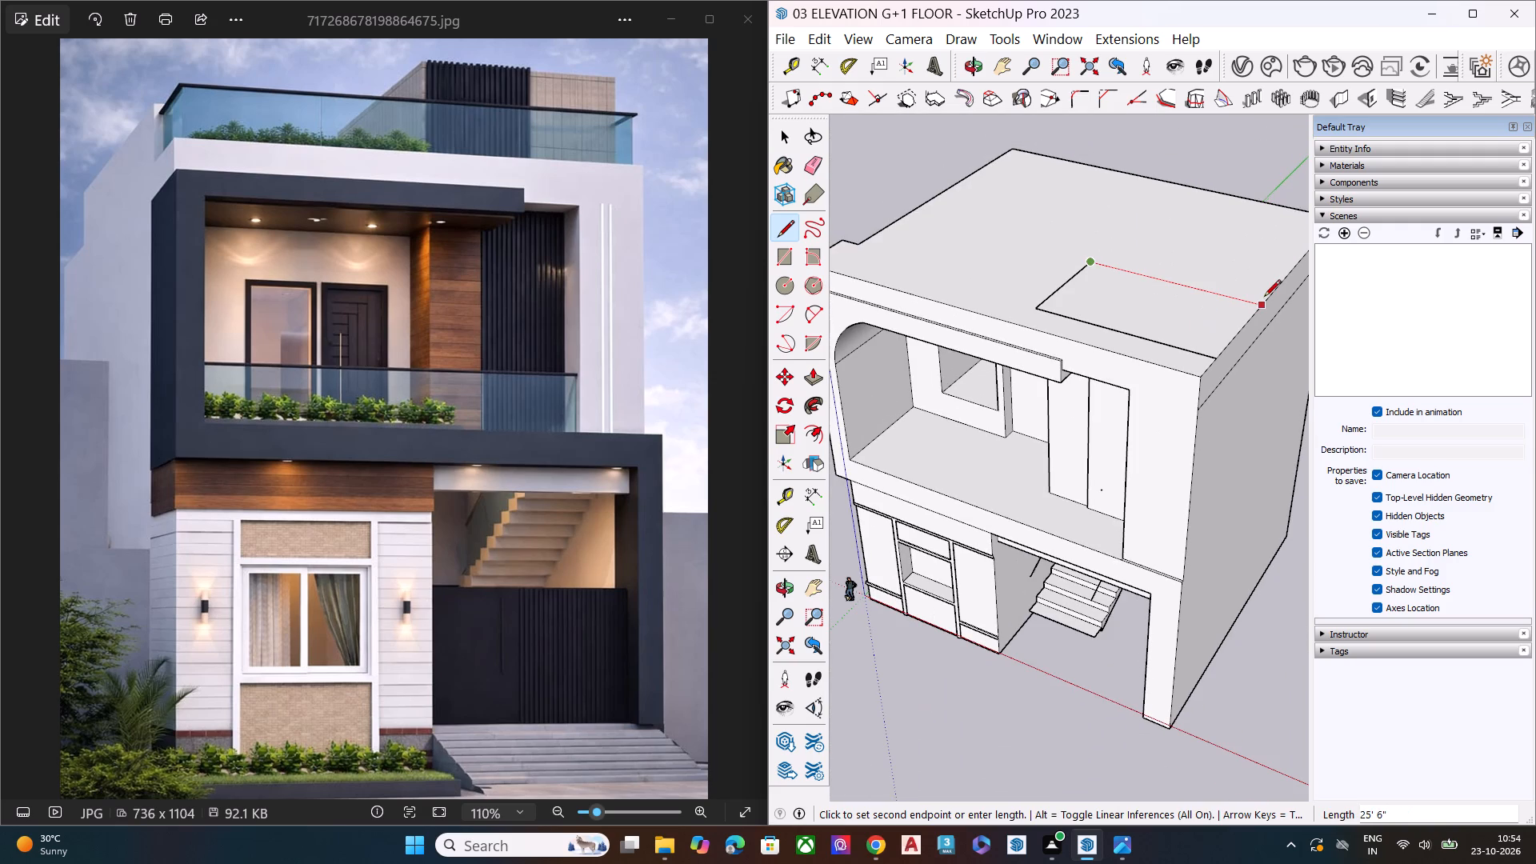
pyautogui.click(1264, 298)
pyautogui.press('space')
# Push/Pull the rectangle on the roof up about 11' 2" to form a rooftop block.
pyautogui.click(1198, 316)
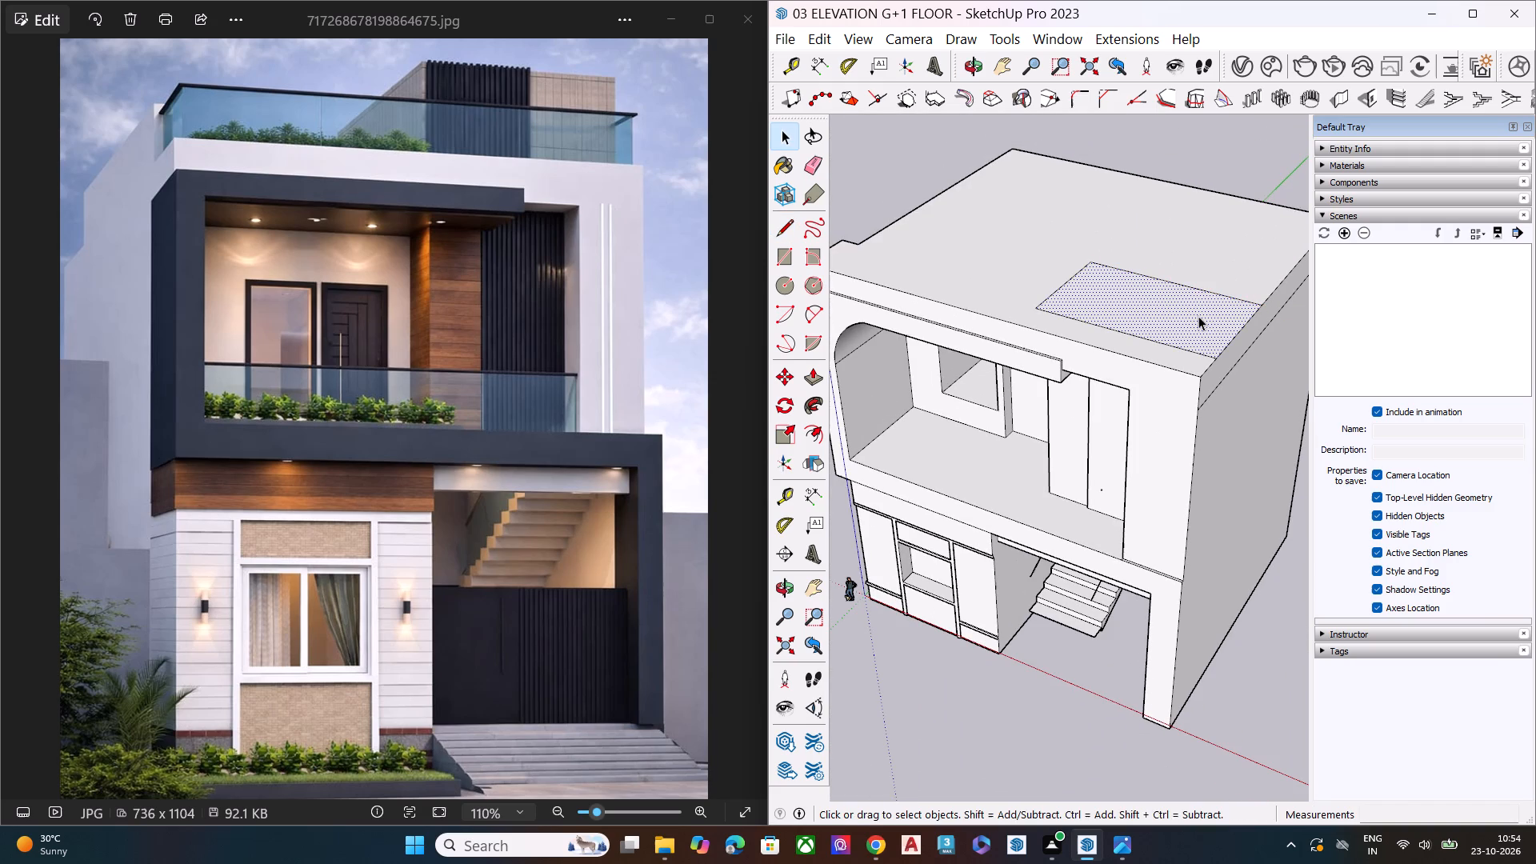
pyautogui.press('p')
pyautogui.click(1198, 316)
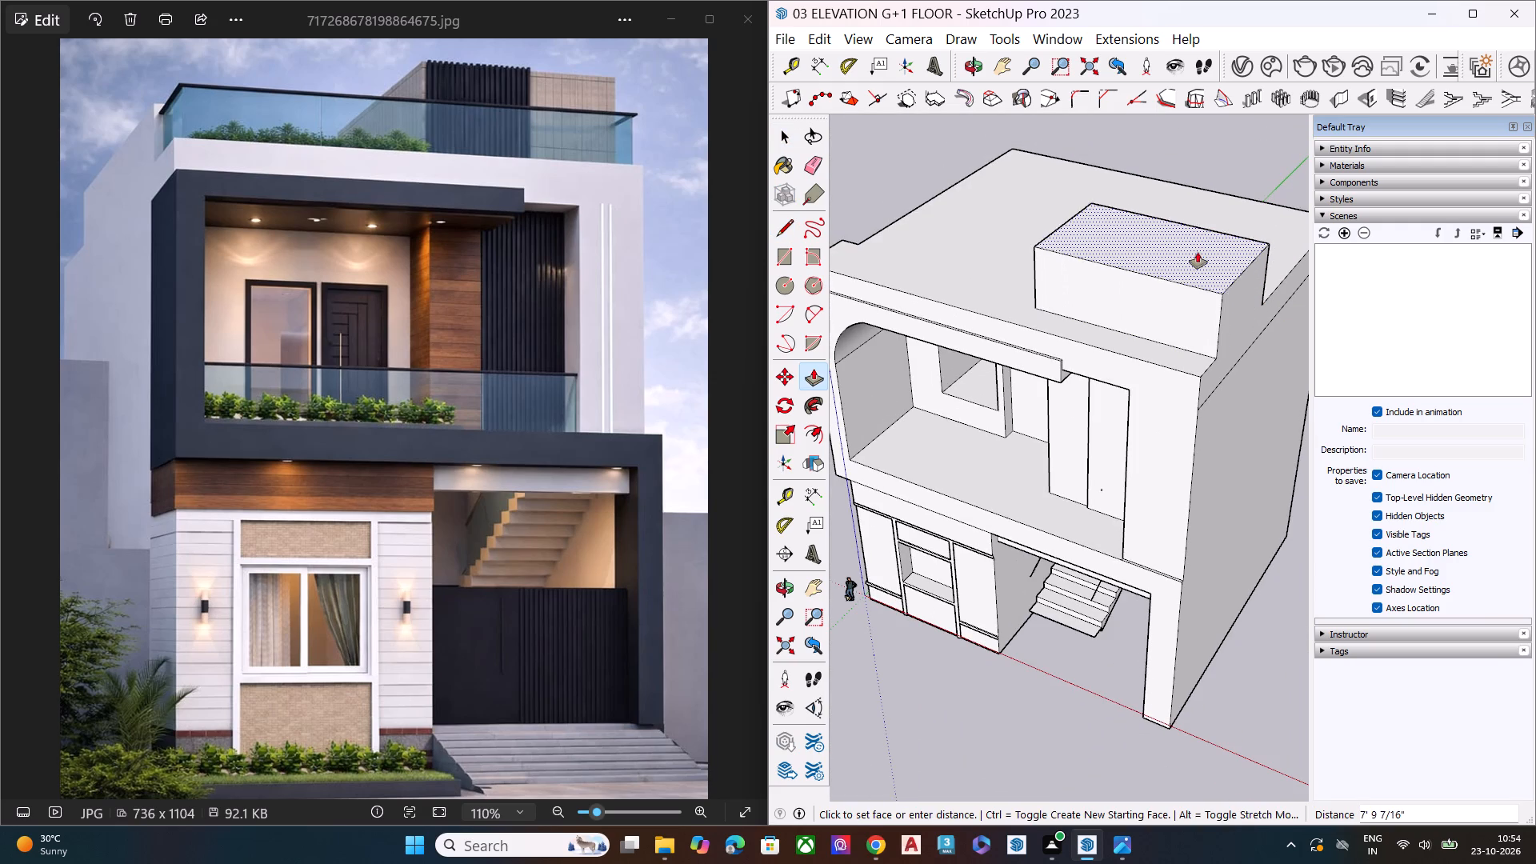
pyautogui.click(1202, 236)
pyautogui.moveTo(1169, 359); pyautogui.dragTo(1252, 138, button='middle')
pyautogui.moveTo(1016, 322); pyautogui.dragTo(1218, 305, button='middle')
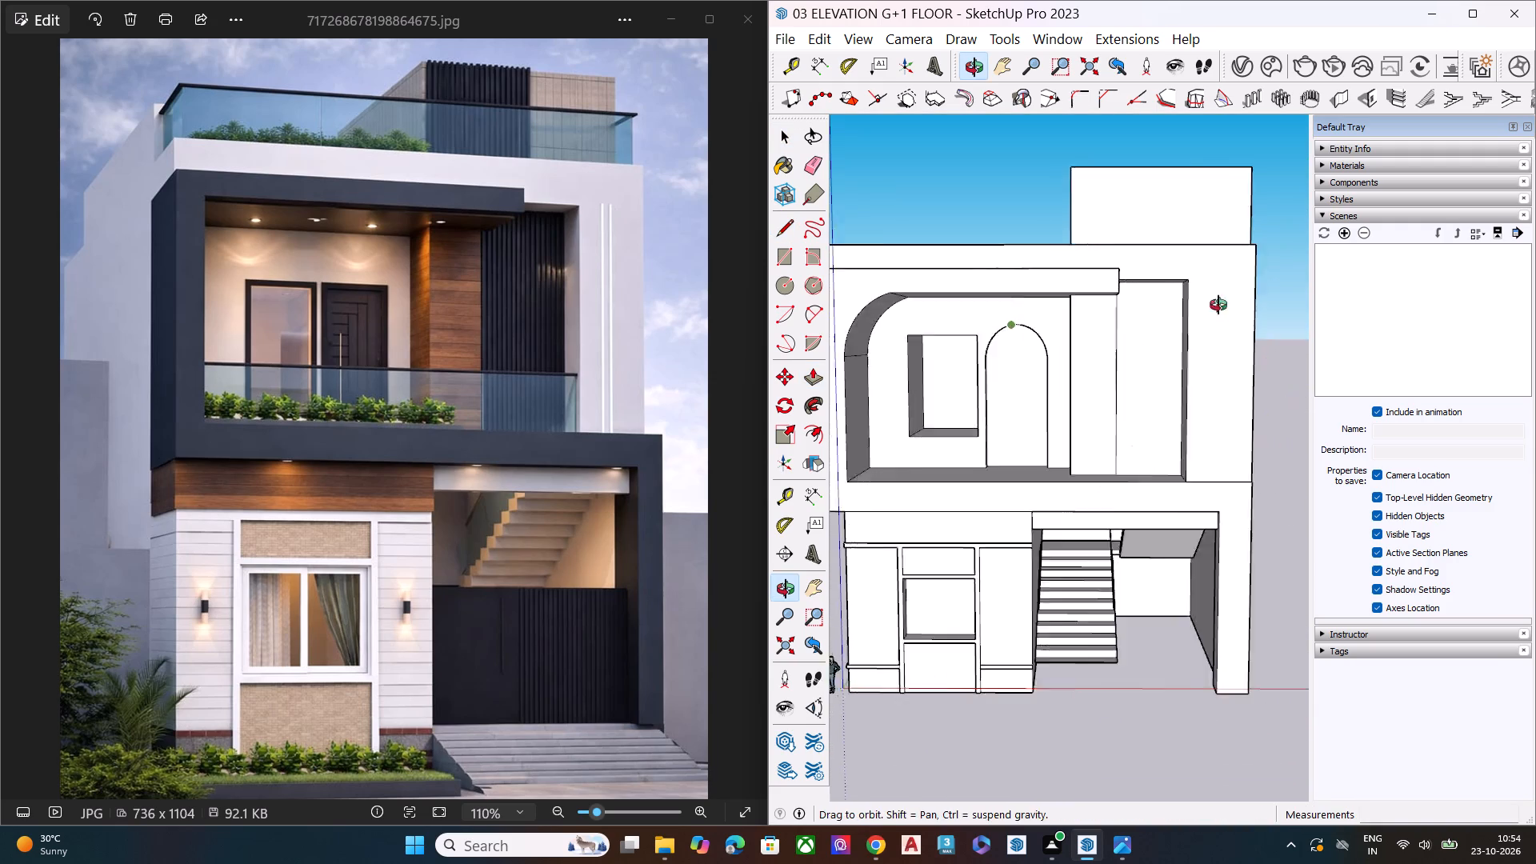
pyautogui.moveTo(1218, 305); pyautogui.dragTo(1338, 299, button='middle')
pyautogui.scroll(-1, 1132, 219)
pyautogui.moveTo(1132, 222); pyautogui.dragTo(1150, 456, button='middle')
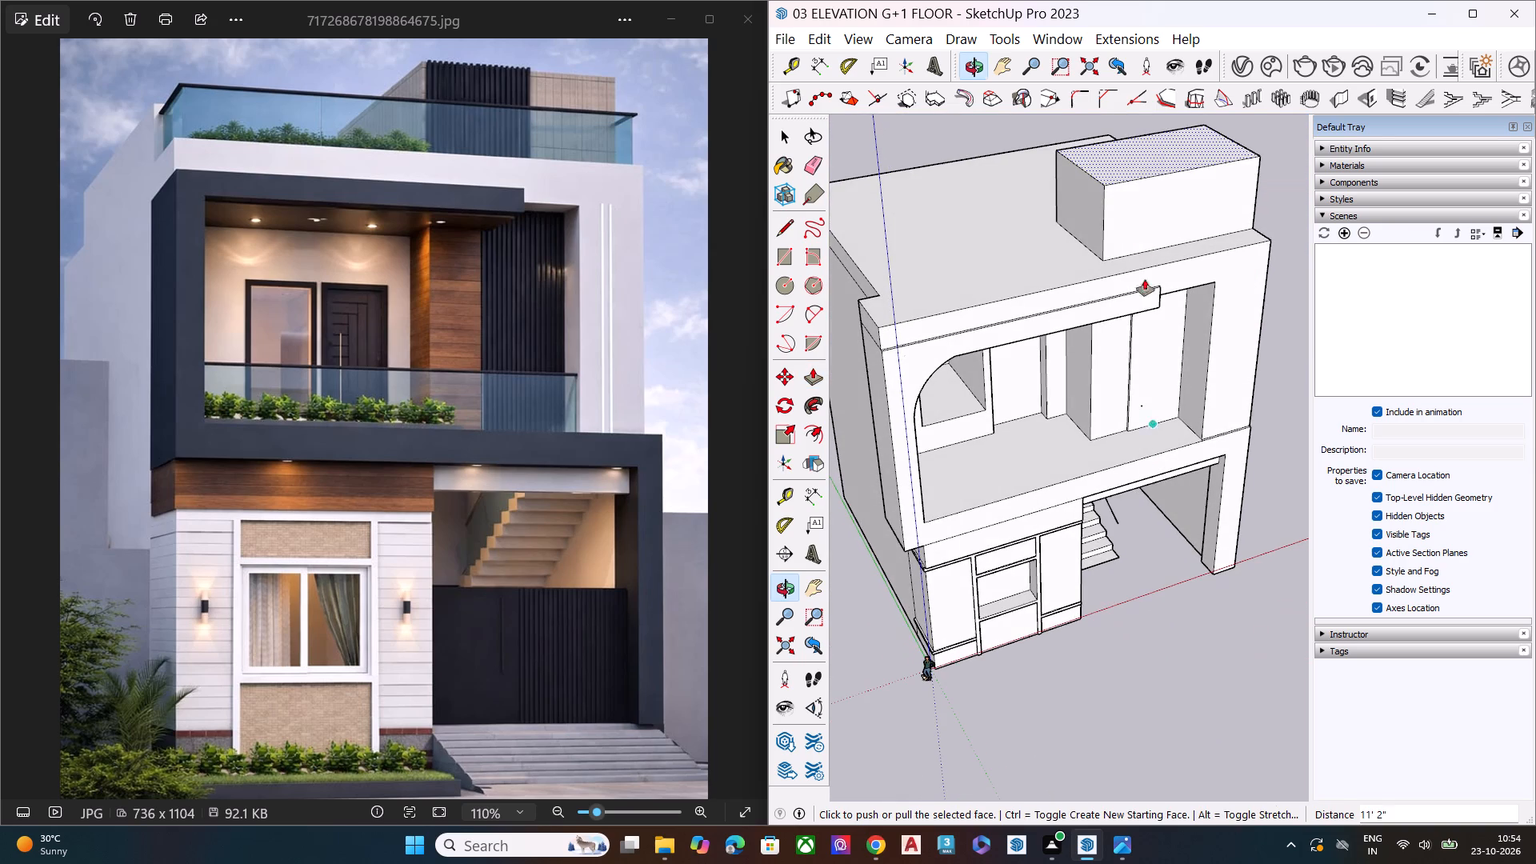
# Push/Pull the top face of the rooftop block slightly higher.
pyautogui.click(1152, 158)
pyautogui.click(1154, 136)
pyautogui.press('space')
# Push/Pull the left side face of the rooftop block slightly outward to widen the block.
pyautogui.moveTo(1111, 330); pyautogui.dragTo(1114, 163, button='middle')
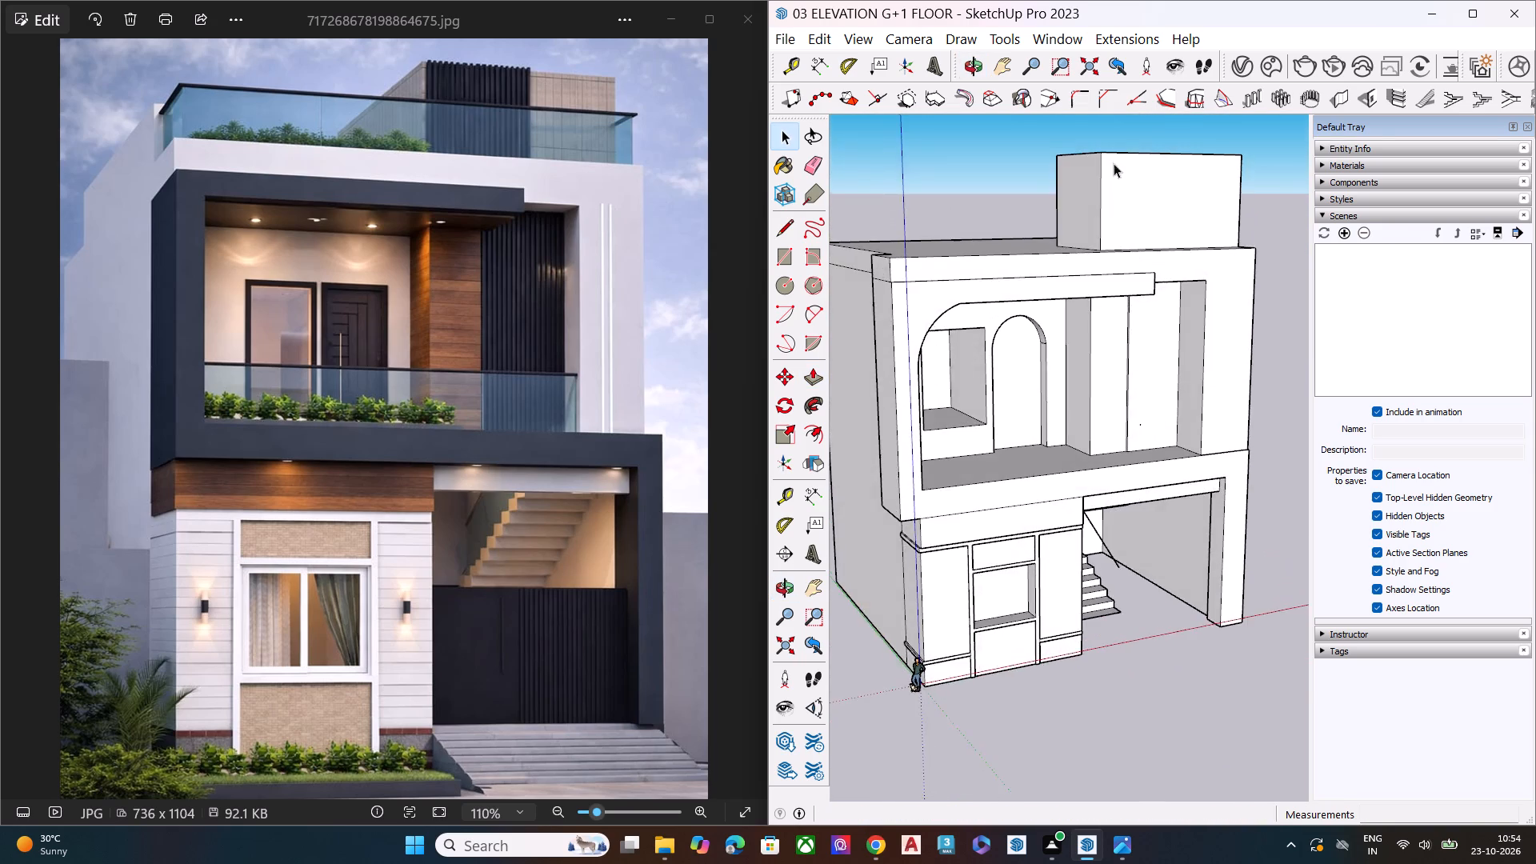
pyautogui.scroll(2, 1139, 192)
pyautogui.moveTo(1113, 386); pyautogui.dragTo(1066, 258, button='middle')
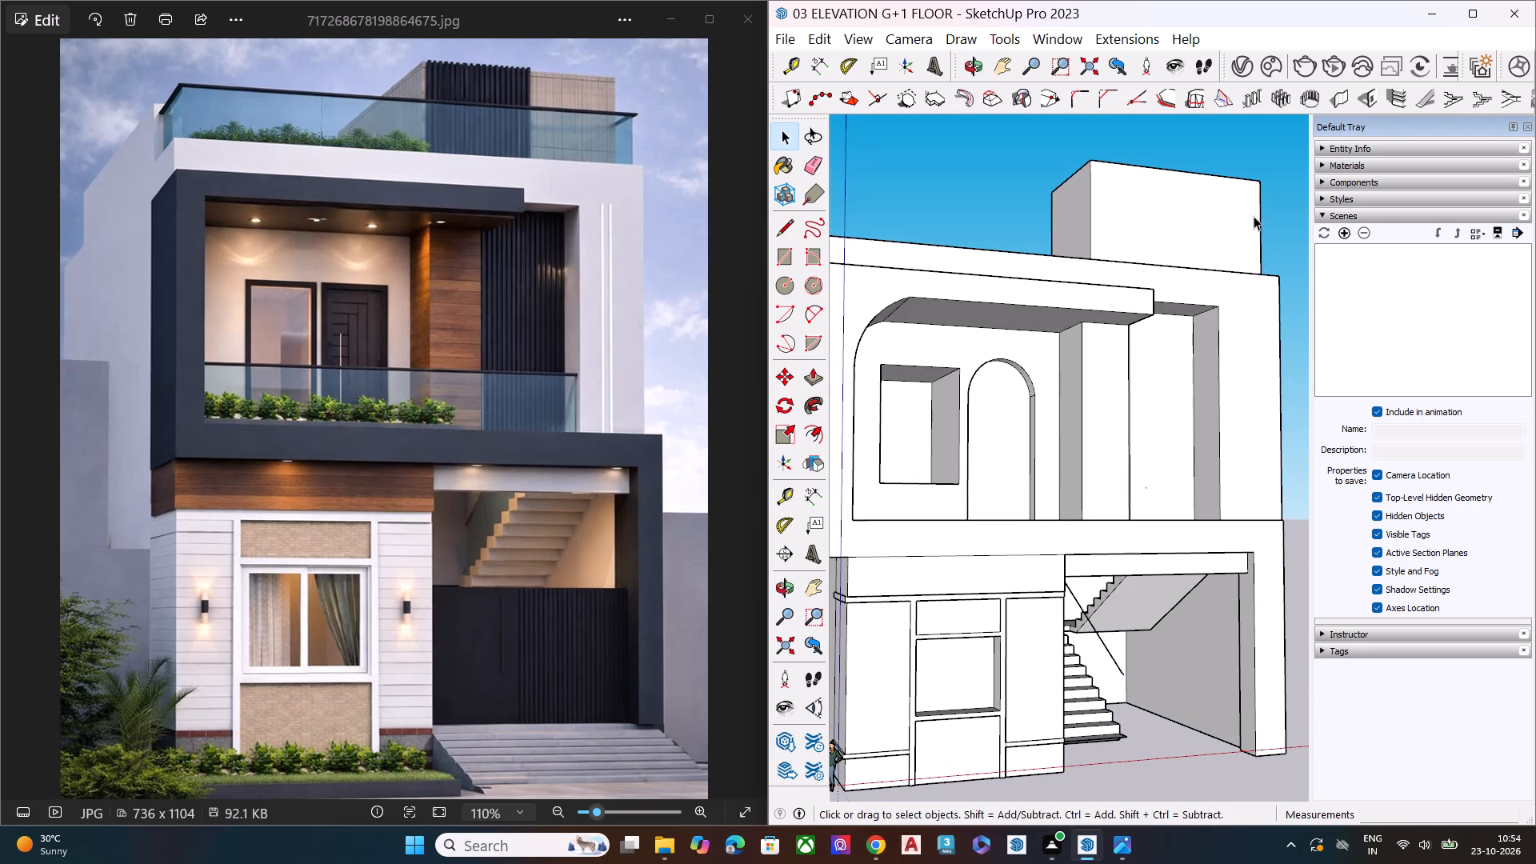
pyautogui.scroll(-3, 1198, 235)
pyautogui.moveTo(1192, 299); pyautogui.dragTo(958, 302, button='middle')
pyautogui.scroll(8, 1168, 118)
pyautogui.scroll(-7, 954, 278)
pyautogui.moveTo(1034, 274); pyautogui.dragTo(1083, 291, button='middle')
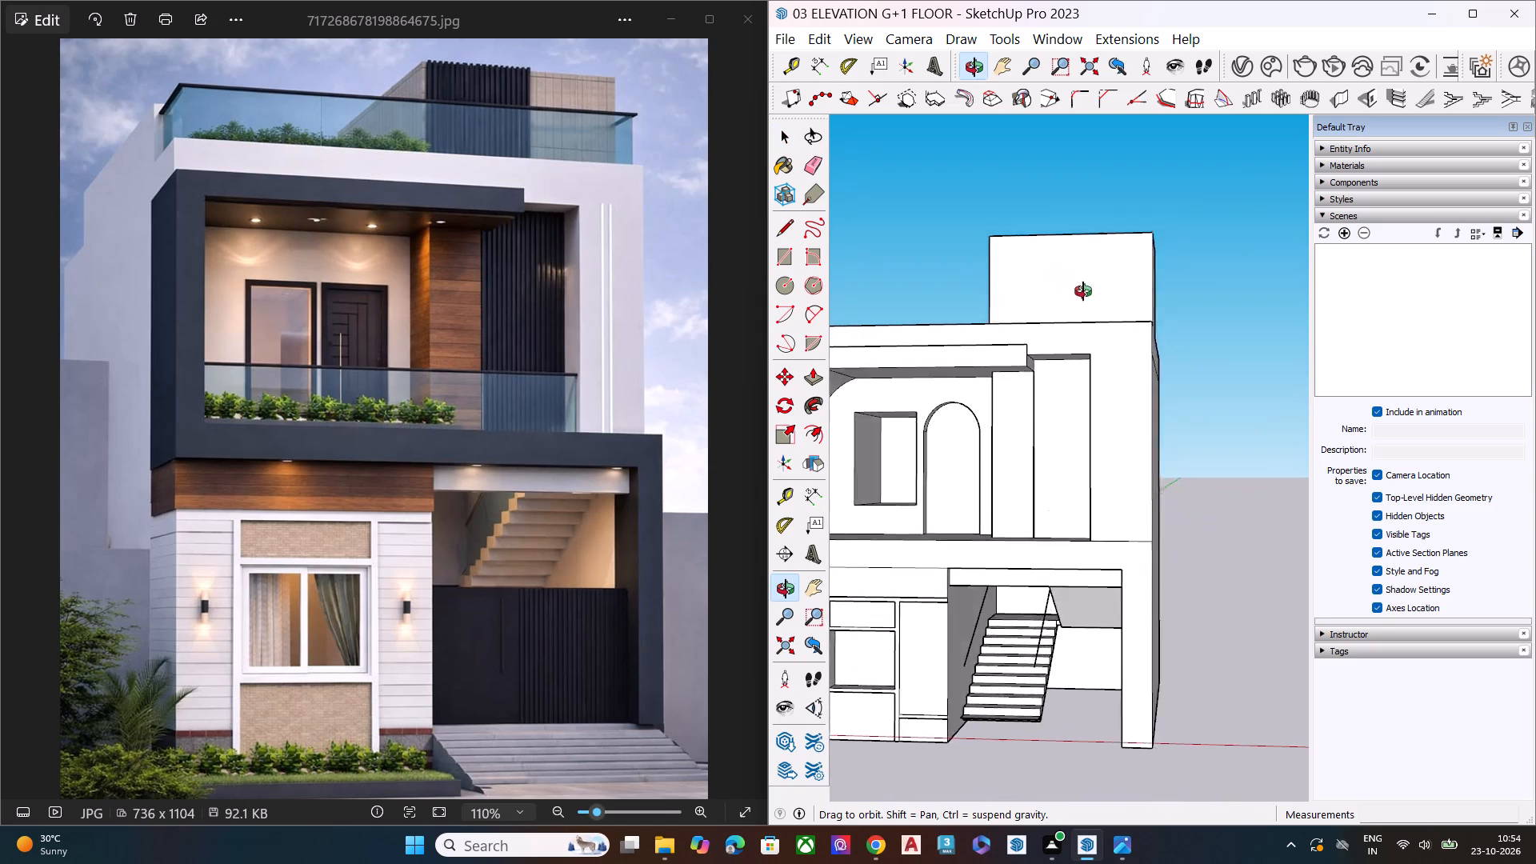
pyautogui.moveTo(1083, 291); pyautogui.dragTo(1267, 352, button='middle')
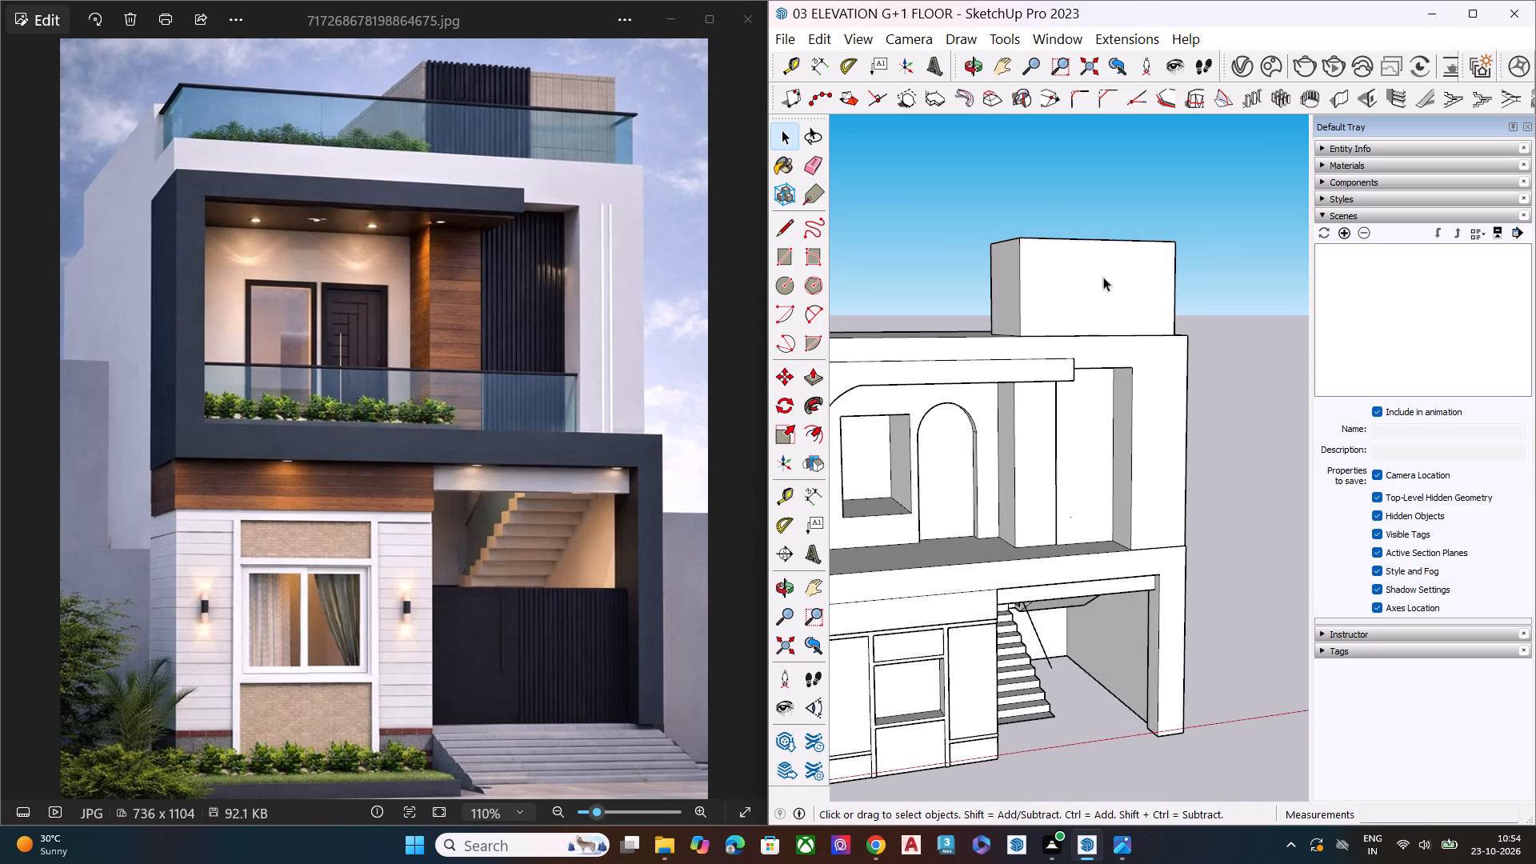
pyautogui.scroll(7, 1097, 275)
pyautogui.click(969, 310)
pyautogui.press('p')
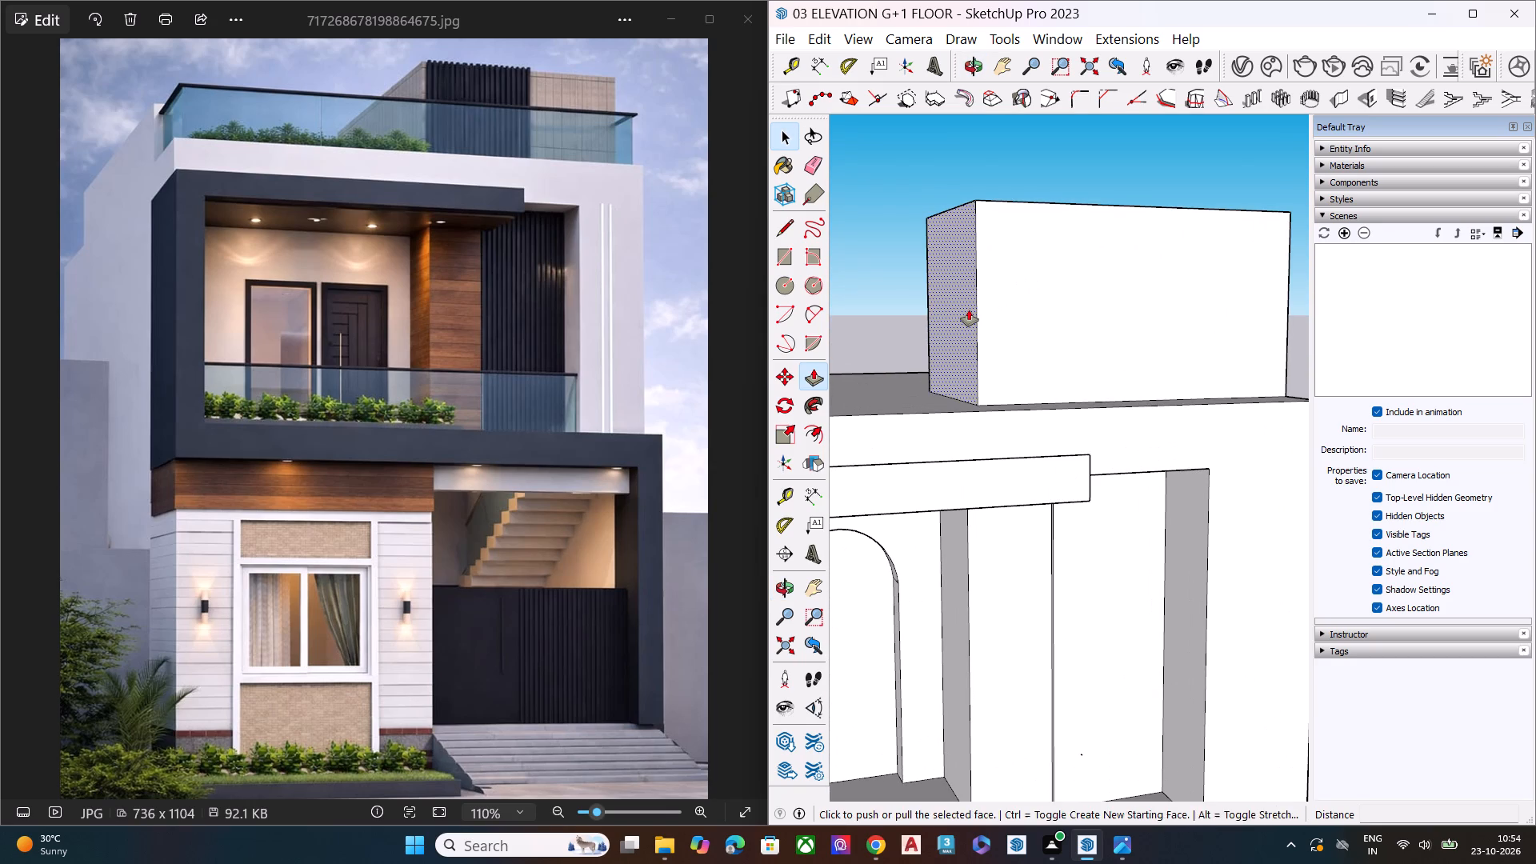
pyautogui.click(969, 310)
pyautogui.click(962, 310)
pyautogui.press('space')
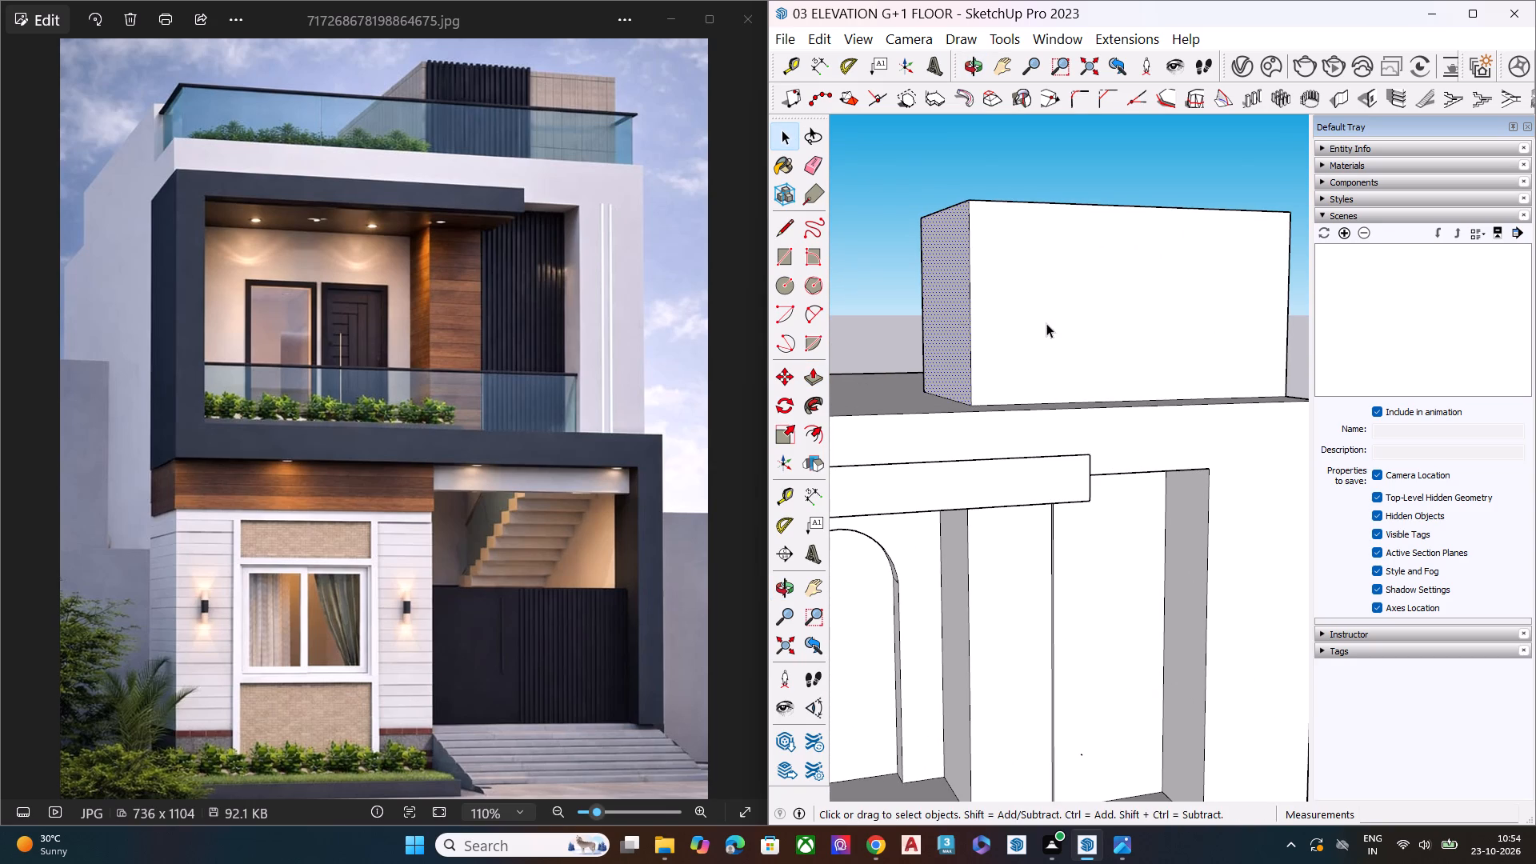
# Draw a vertical line down the middle of the rooftop block's front face, from its top edge to the roof.
pyautogui.moveTo(1039, 321); pyautogui.dragTo(935, 296, button='middle')
pyautogui.press('l')
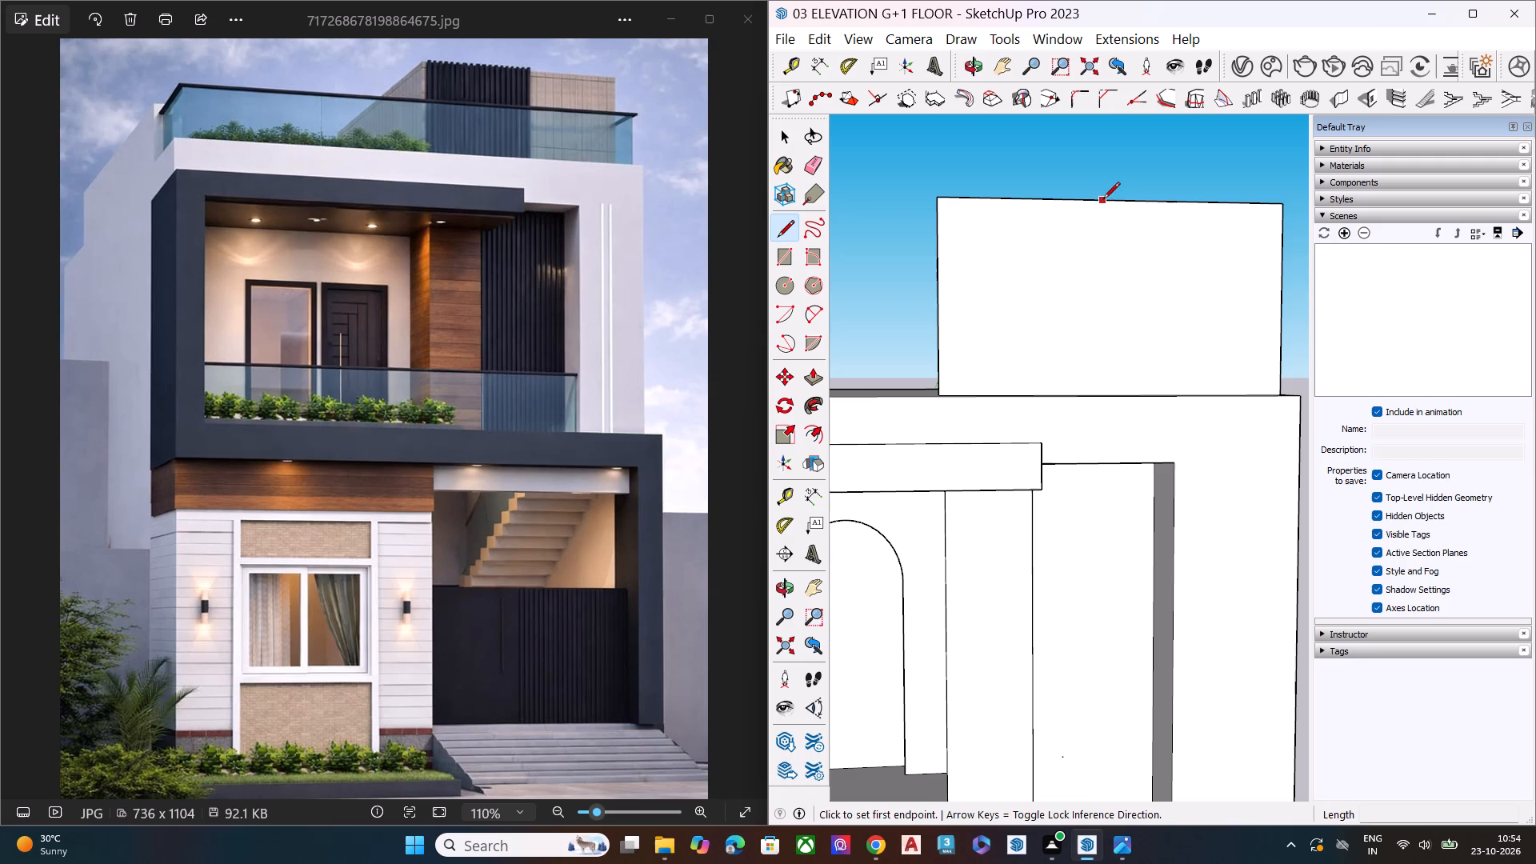
pyautogui.click(1110, 200)
pyautogui.moveTo(1103, 386); pyautogui.dragTo(1113, 449, button='middle')
pyautogui.scroll(7, 1118, 411)
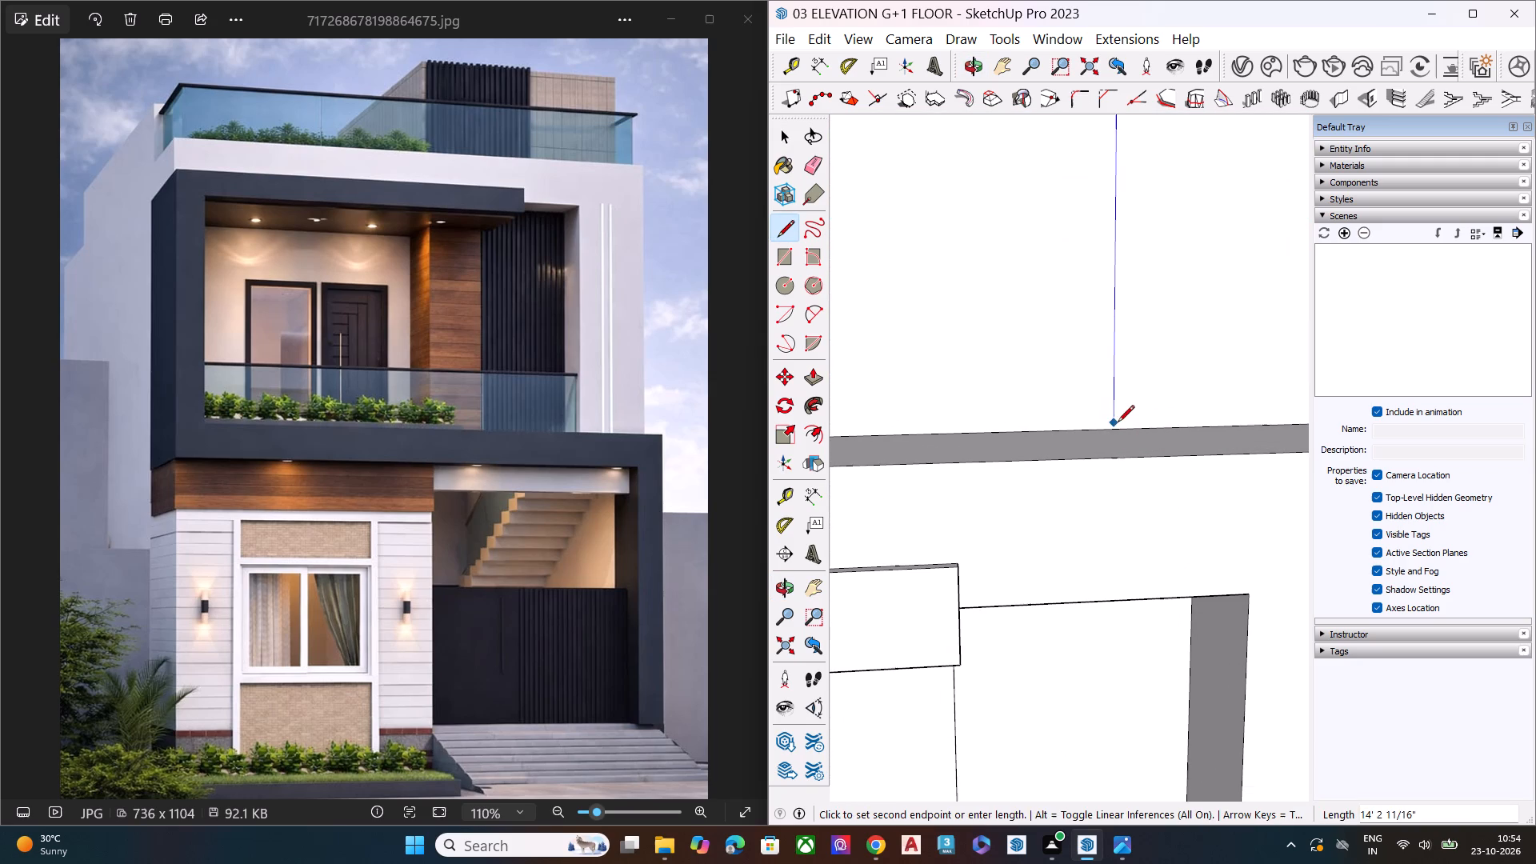
pyautogui.click(1116, 426)
pyautogui.press('space')
# Review the whole front elevation with the divided rooftop block against the reference photo.
pyautogui.scroll(-3, 1094, 386)
pyautogui.scroll(1, 1094, 386)
pyautogui.scroll(-4, 1094, 386)
pyautogui.moveTo(1087, 390); pyautogui.dragTo(1193, 288, button='middle')
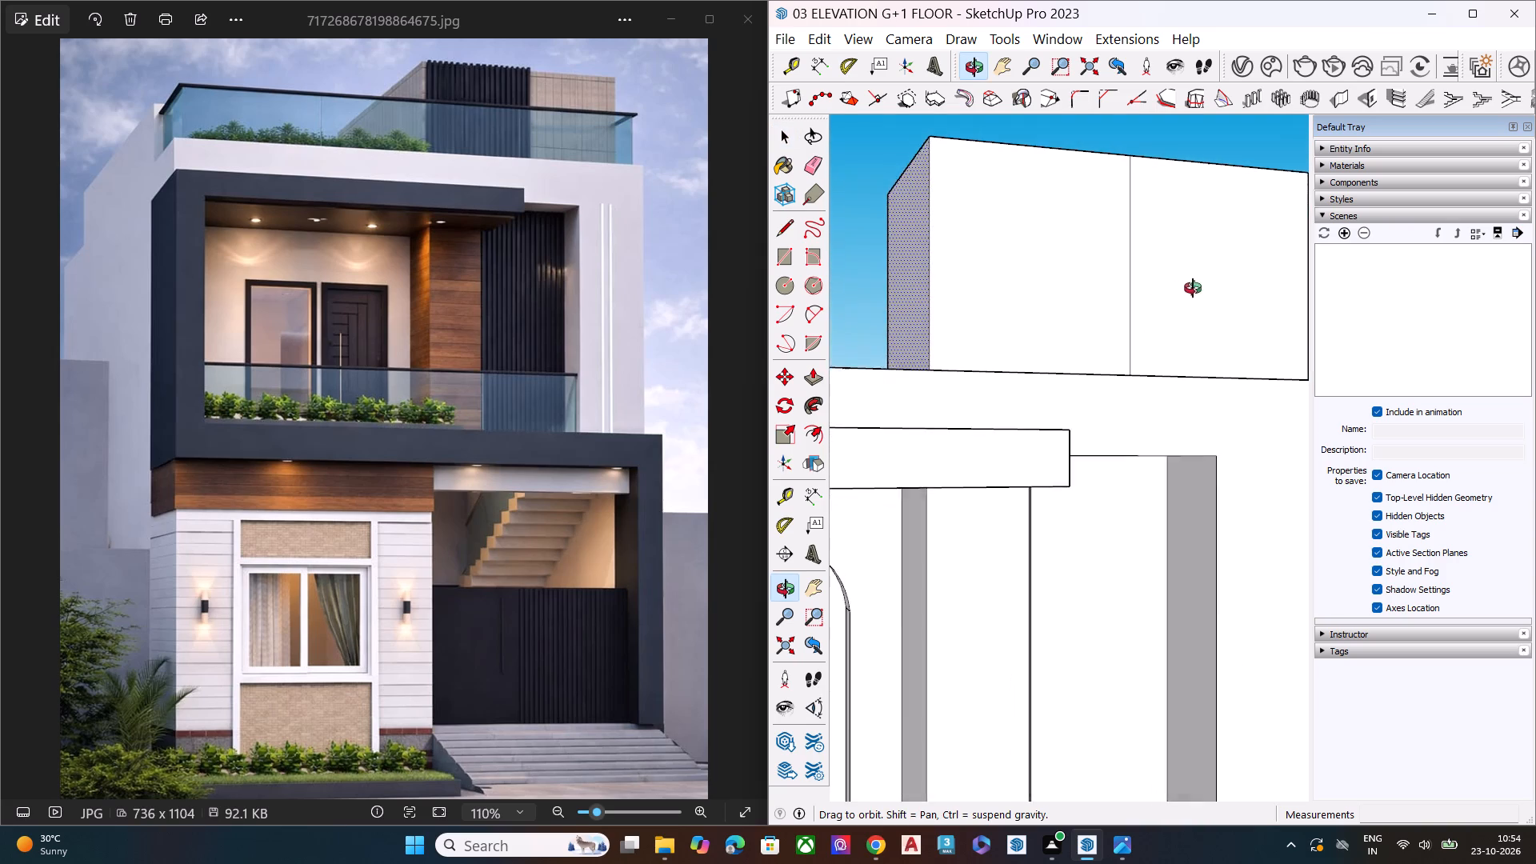
pyautogui.moveTo(1193, 288); pyautogui.dragTo(1214, 282, button='middle')
pyautogui.scroll(-9, 1082, 321)
pyautogui.scroll(1, 1048, 371)
pyautogui.scroll(-7, 1048, 381)
pyautogui.click(1198, 319)
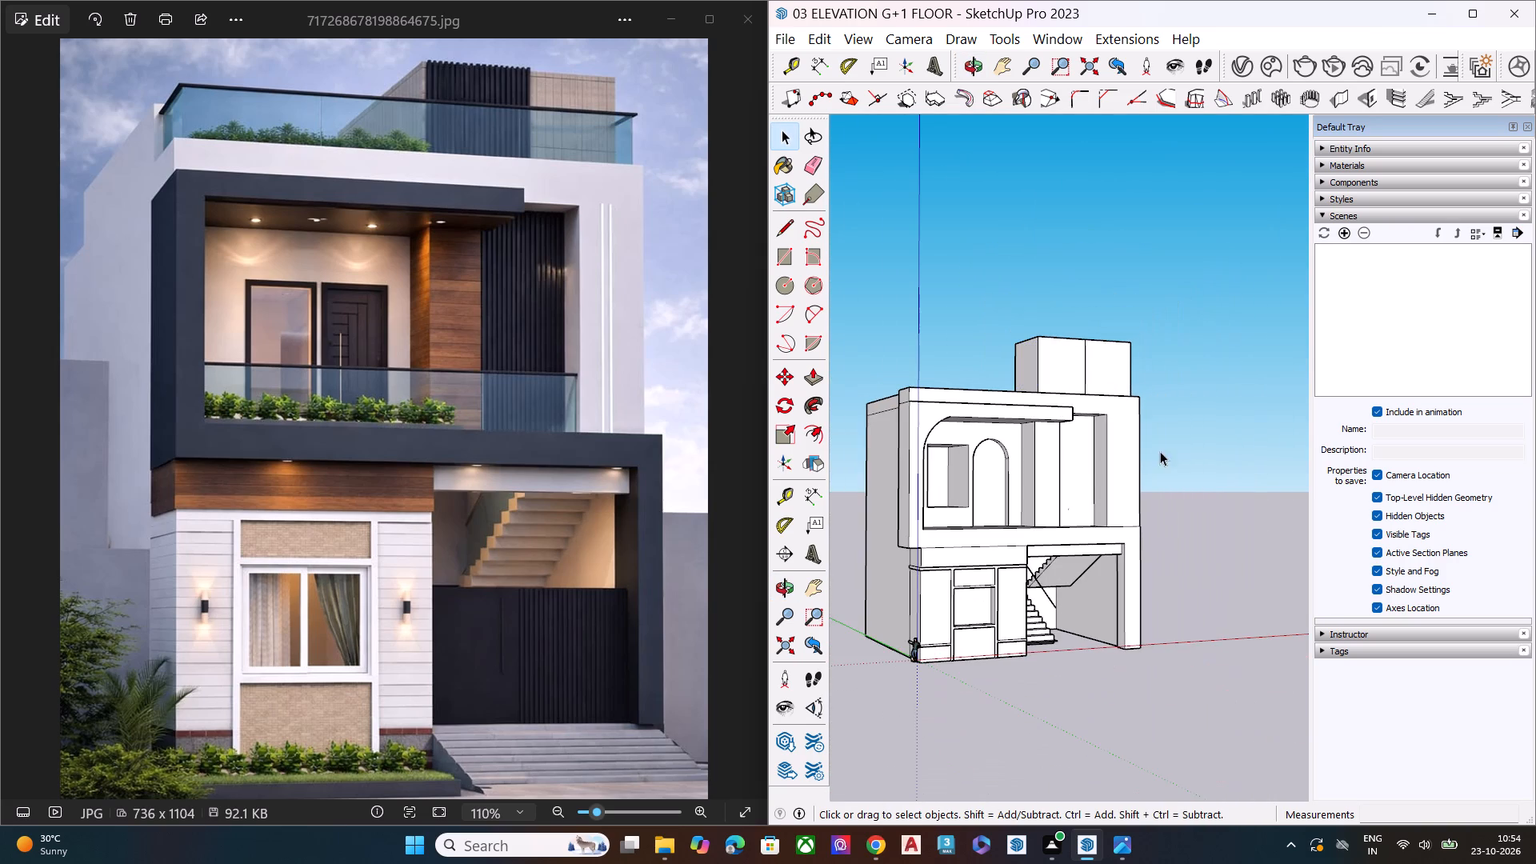
pyautogui.scroll(5, 1002, 457)
pyautogui.scroll(-6, 1009, 460)
pyautogui.moveTo(1100, 485); pyautogui.dragTo(1095, 421, button='middle')
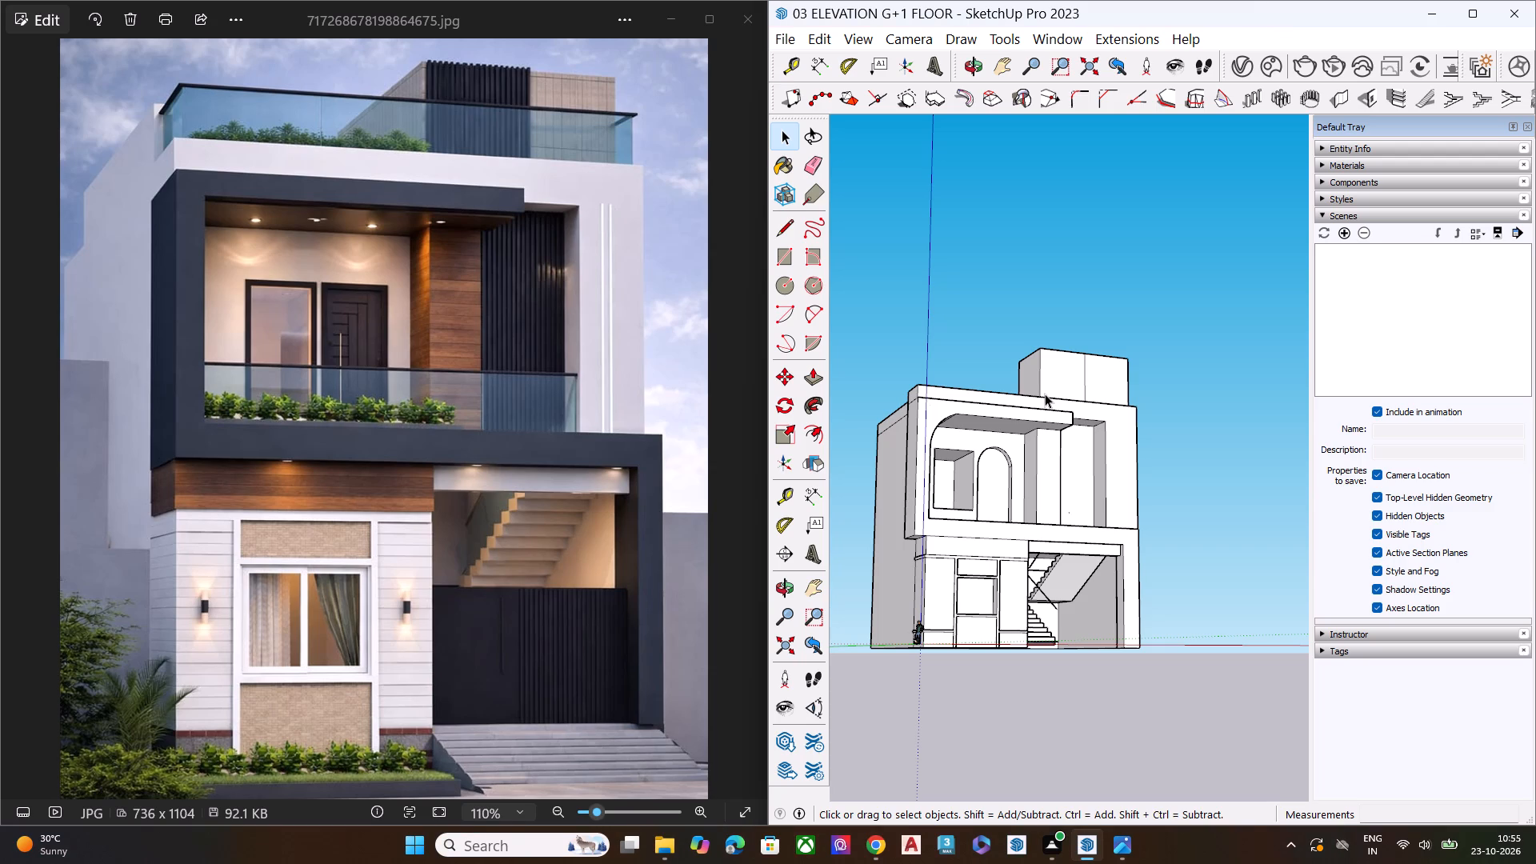
pyautogui.scroll(-2, 969, 374)
pyautogui.scroll(6, 1070, 370)
pyautogui.scroll(-1, 1071, 365)
pyautogui.scroll(4, 1071, 365)
# Create vertical louvres on the left half of the rooftop block's front face, located in front, 5 7/8" deep, 1 3/16" thick, spaced 3 15/16".
pyautogui.scroll(4, 1041, 355)
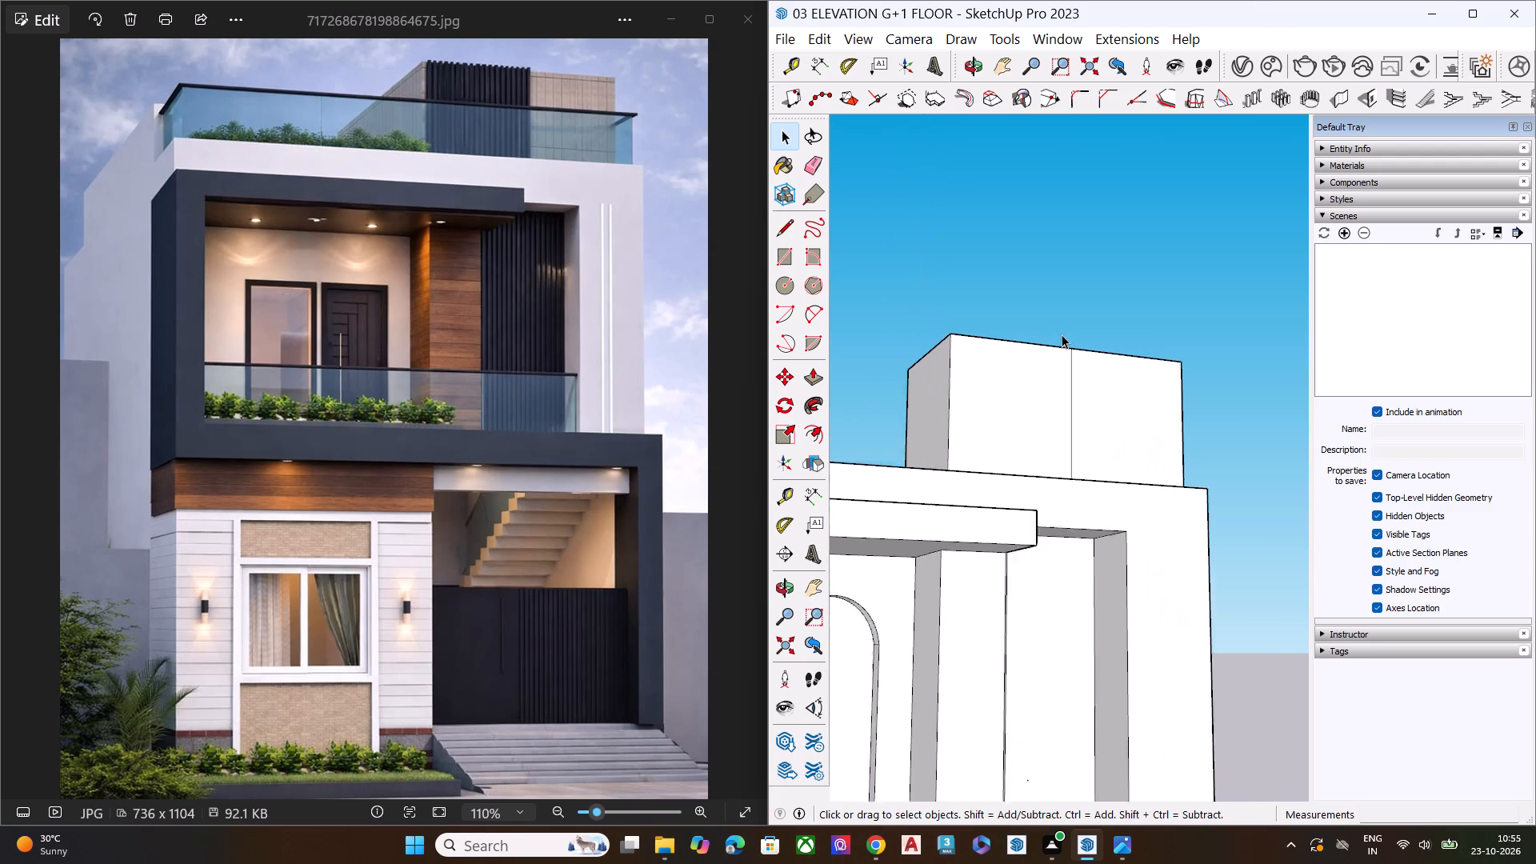
pyautogui.scroll(3, 1062, 334)
pyautogui.click(1002, 424)
pyautogui.scroll(-7, 998, 365)
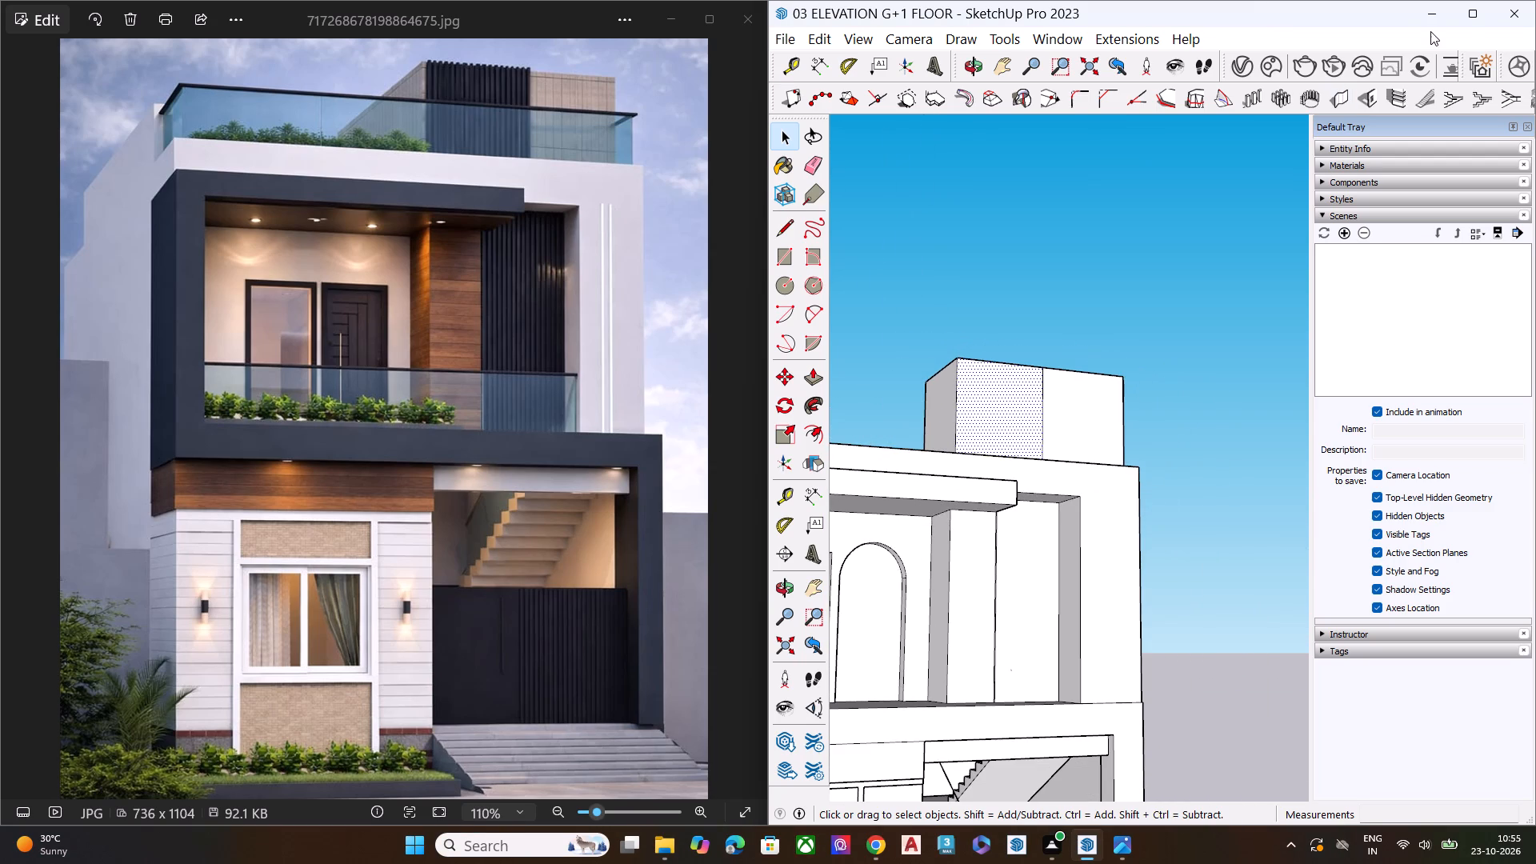
pyautogui.click(1464, 17)
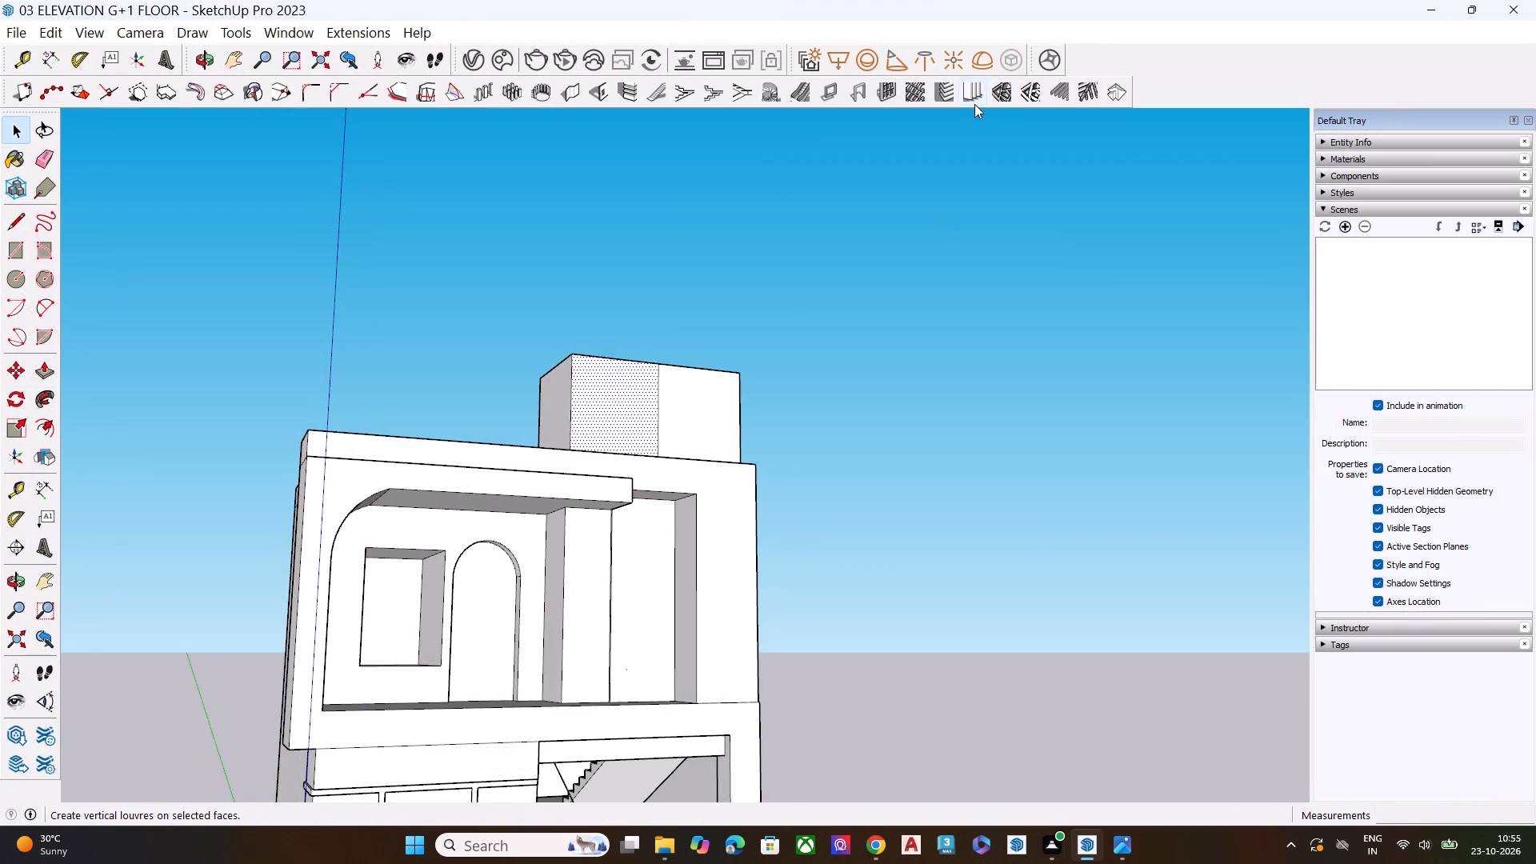
pyautogui.click(970, 94)
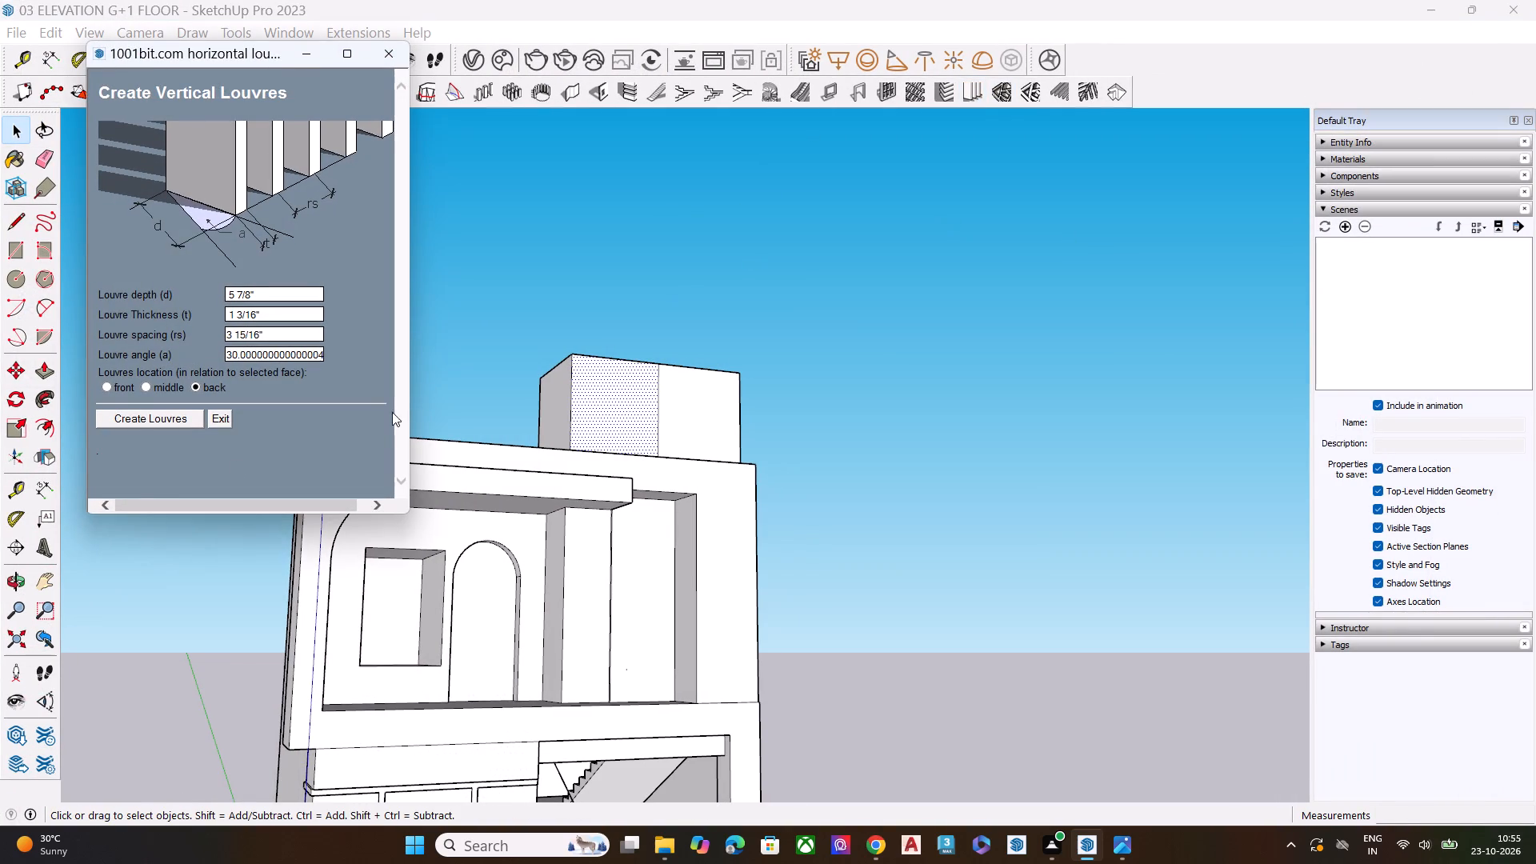
pyautogui.click(146, 387)
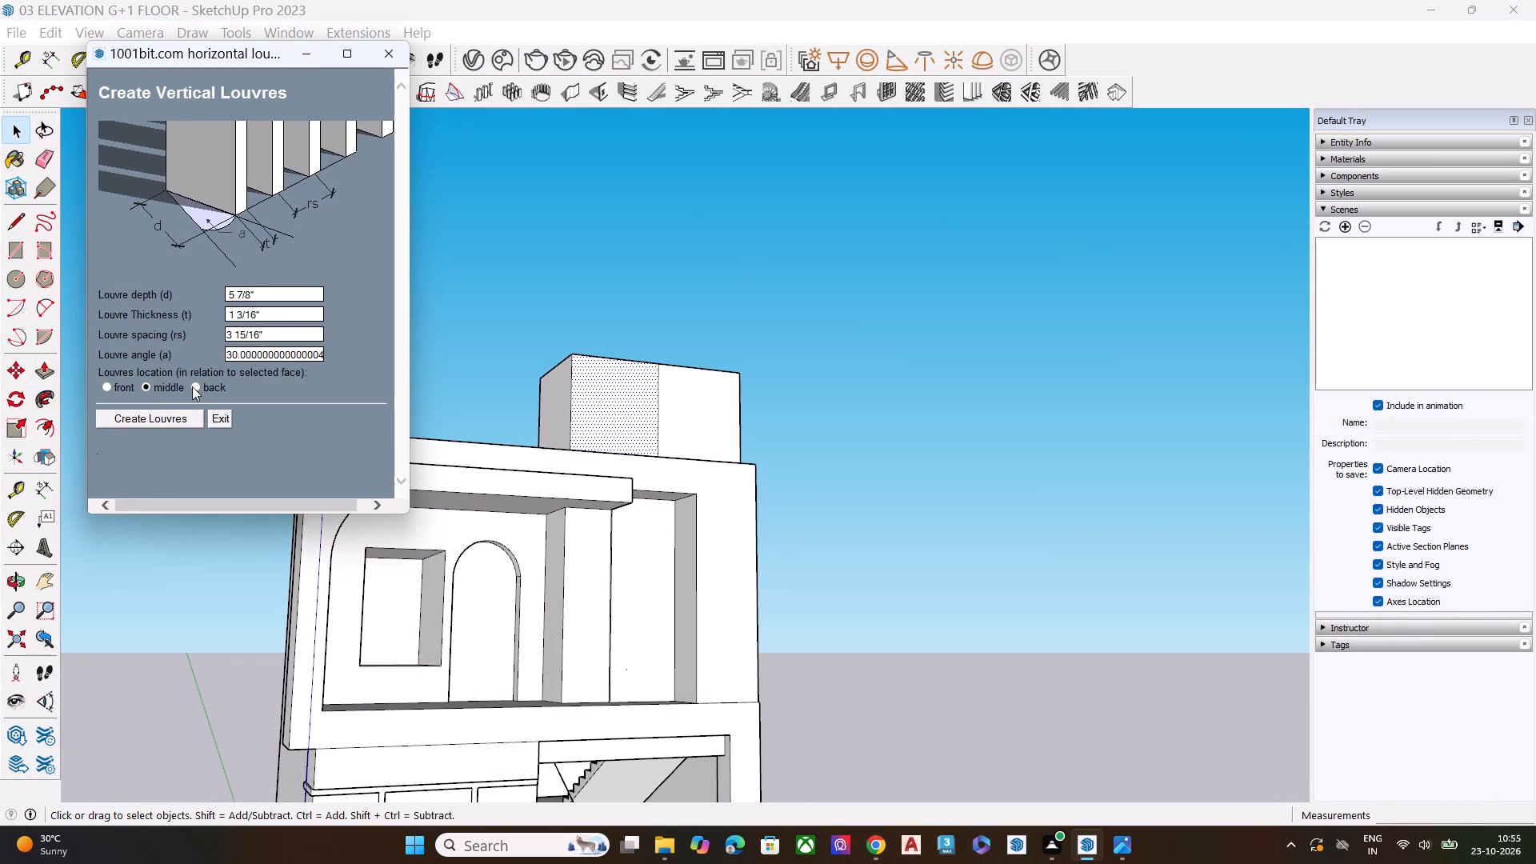
pyautogui.click(192, 386)
pyautogui.click(108, 386)
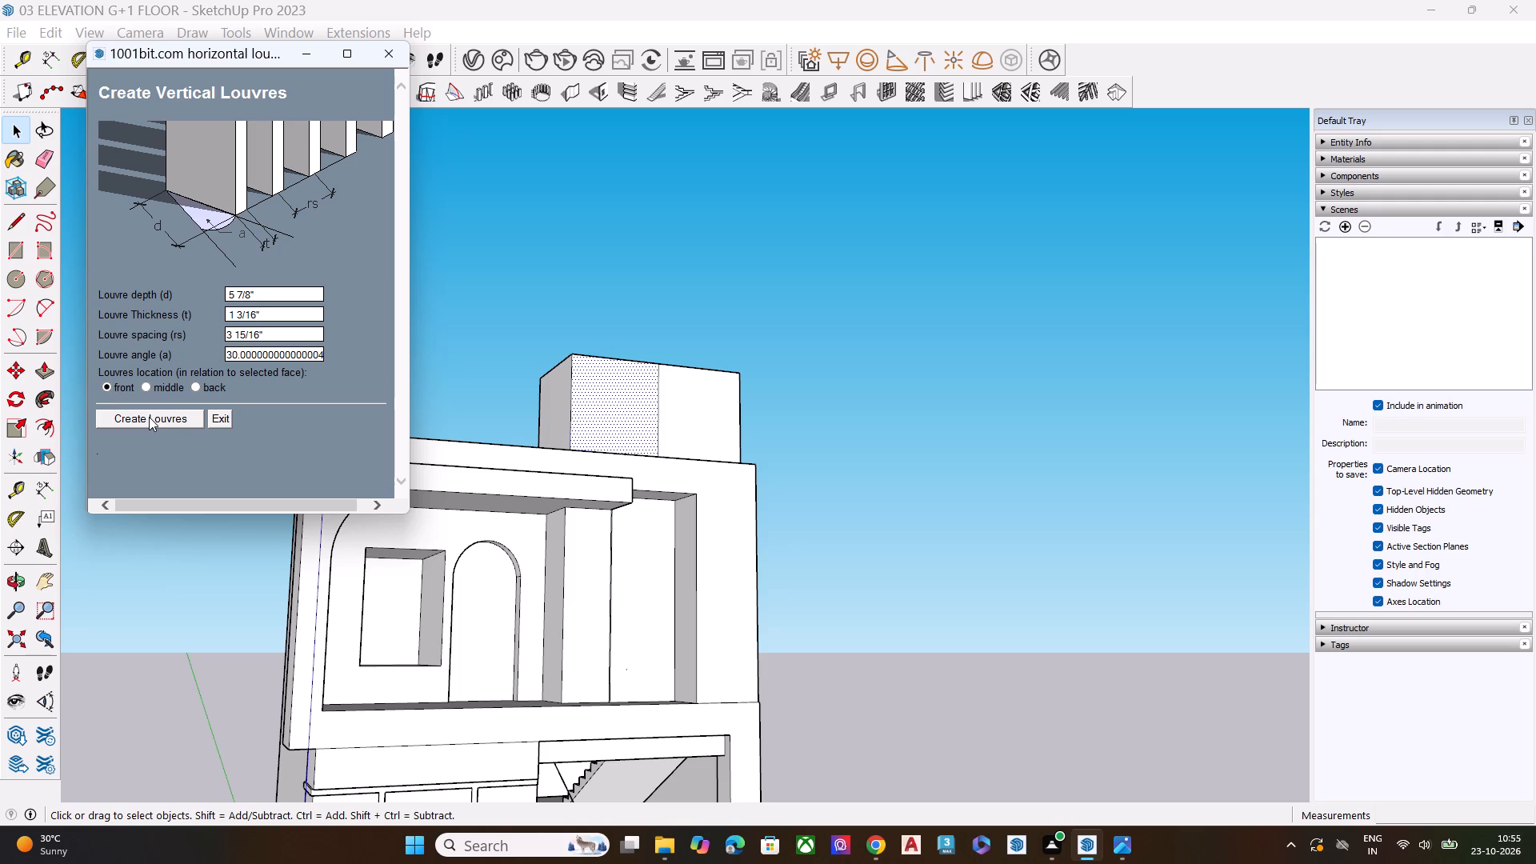
pyautogui.click(150, 417)
# Inspect the angle, spacing and top ends of the vertical louvres on the rooftop block up close.
pyautogui.moveTo(593, 406); pyautogui.dragTo(637, 641, button='middle')
pyautogui.scroll(3, 640, 382)
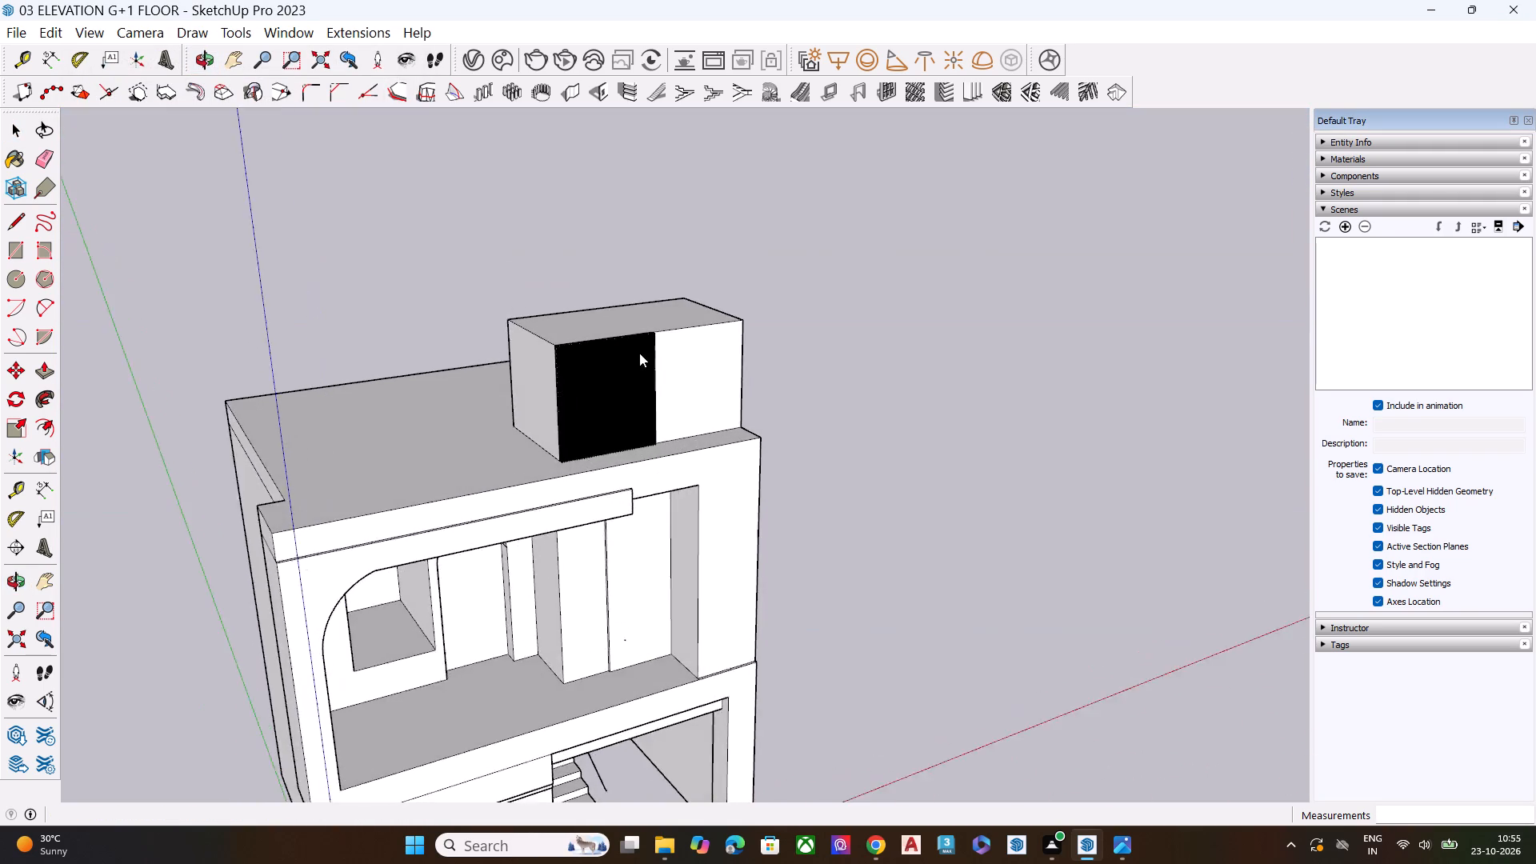
pyautogui.scroll(5, 639, 353)
pyautogui.scroll(8, 453, 360)
pyautogui.moveTo(655, 402); pyautogui.dragTo(714, 486, button='middle')
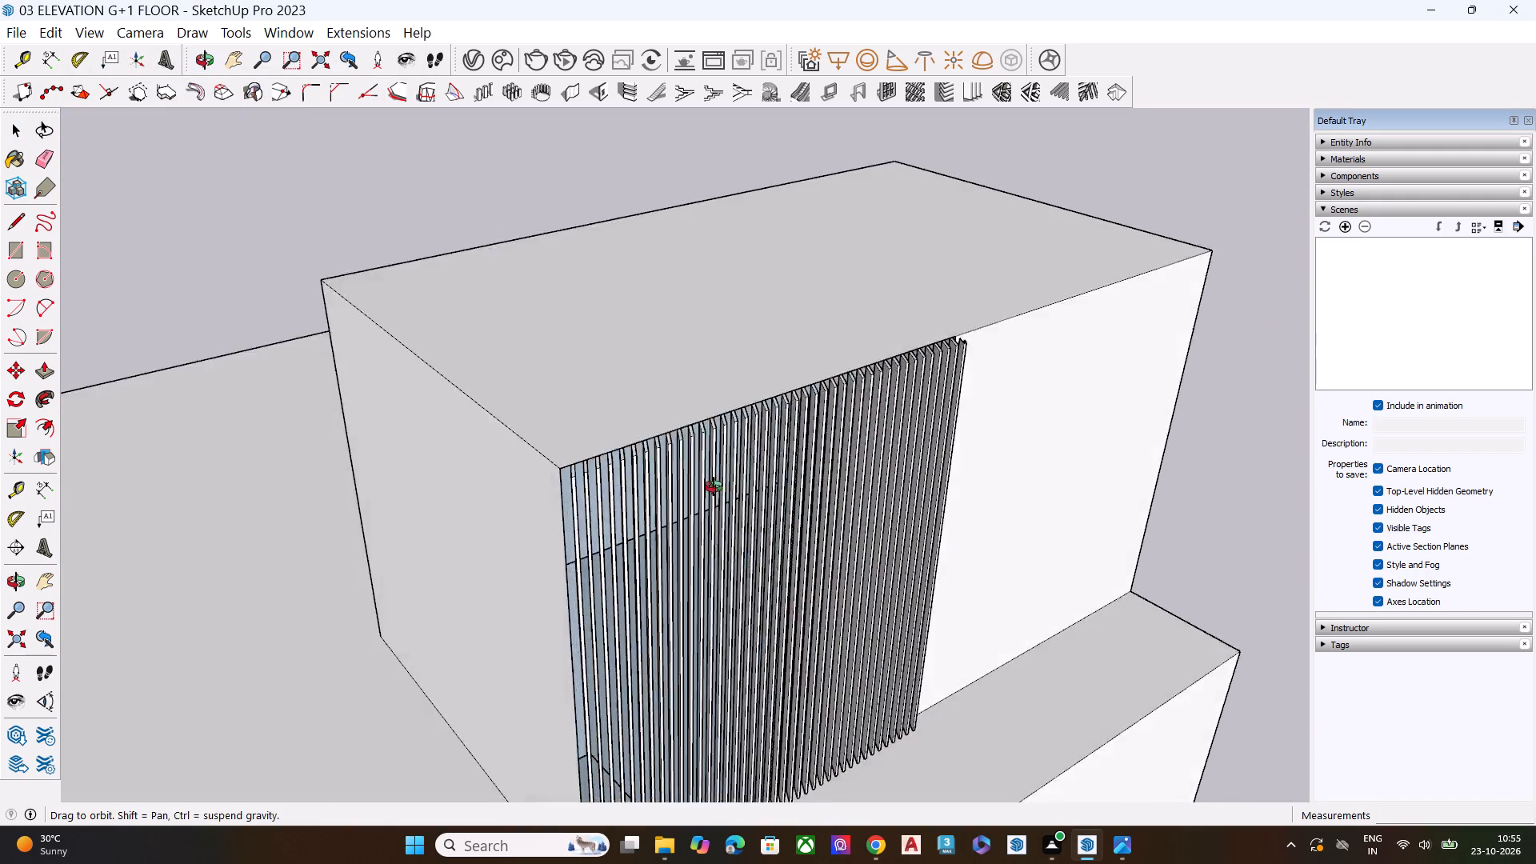
pyautogui.moveTo(714, 486); pyautogui.dragTo(744, 535, button='middle')
pyautogui.scroll(9, 778, 554)
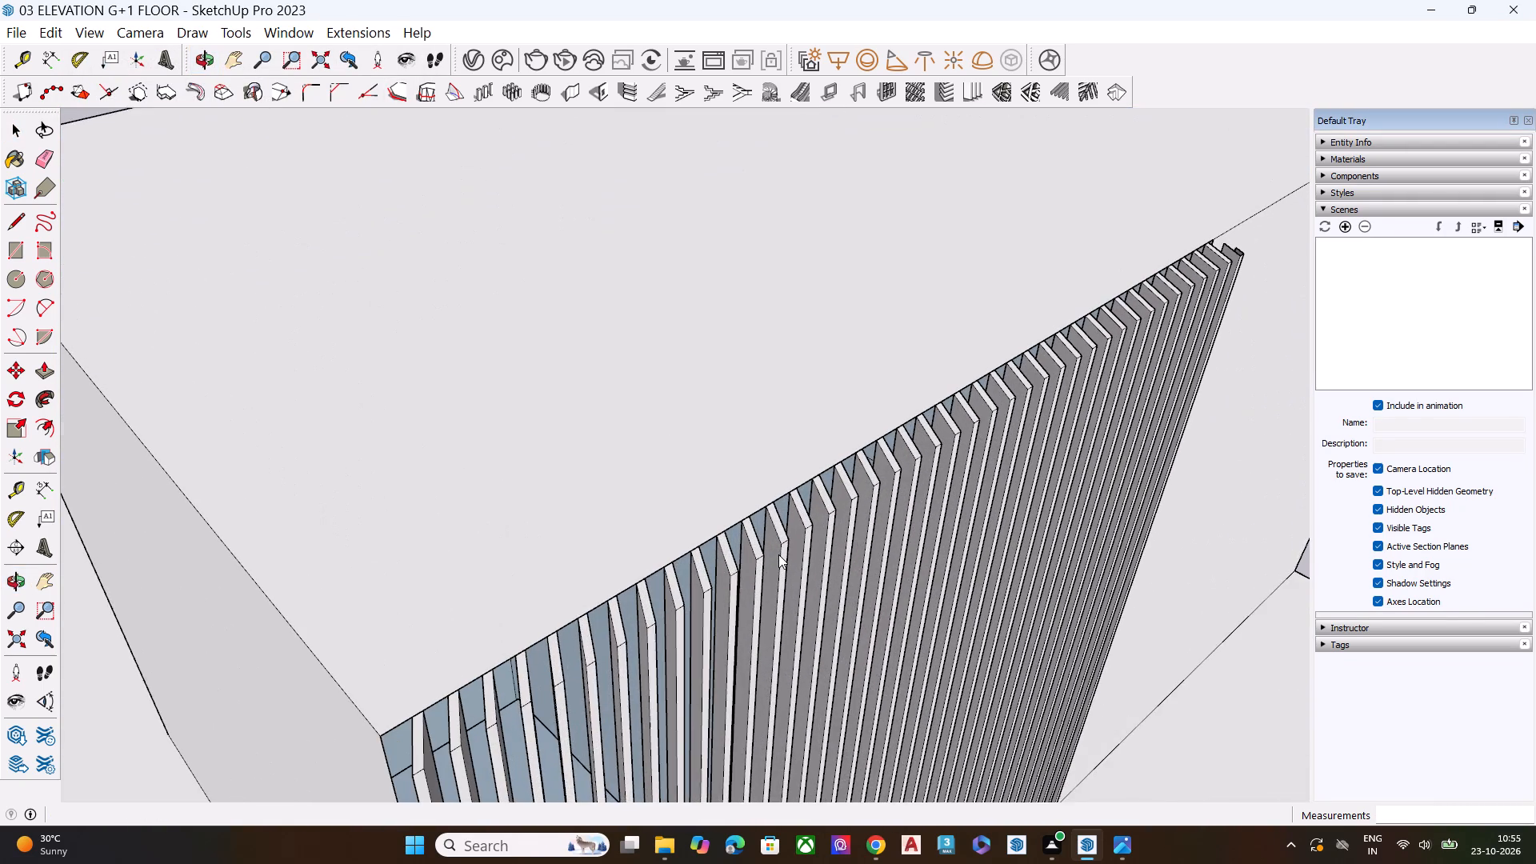
pyautogui.scroll(1, 778, 554)
pyautogui.click(746, 561)
pyautogui.tripleClick(874, 522)
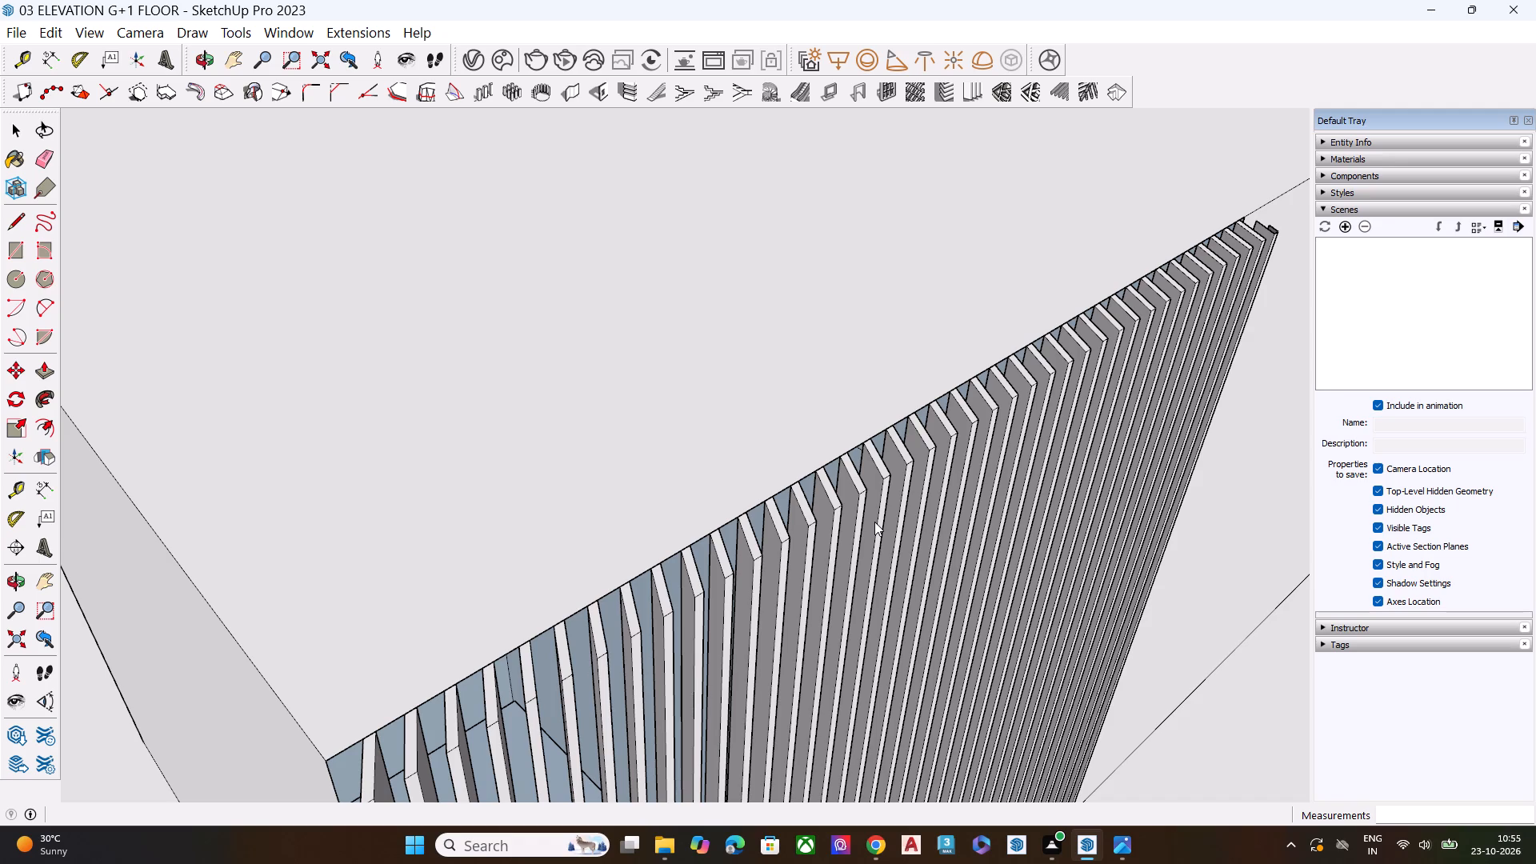
# Examine the vertical louvres on the rooftop block from several angles, especially their end beside the centre line and their top edges.
pyautogui.click(868, 513)
pyautogui.scroll(-5, 829, 432)
pyautogui.scroll(1, 827, 430)
pyautogui.scroll(-5, 827, 430)
pyautogui.scroll(1, 808, 456)
pyautogui.scroll(-4, 808, 456)
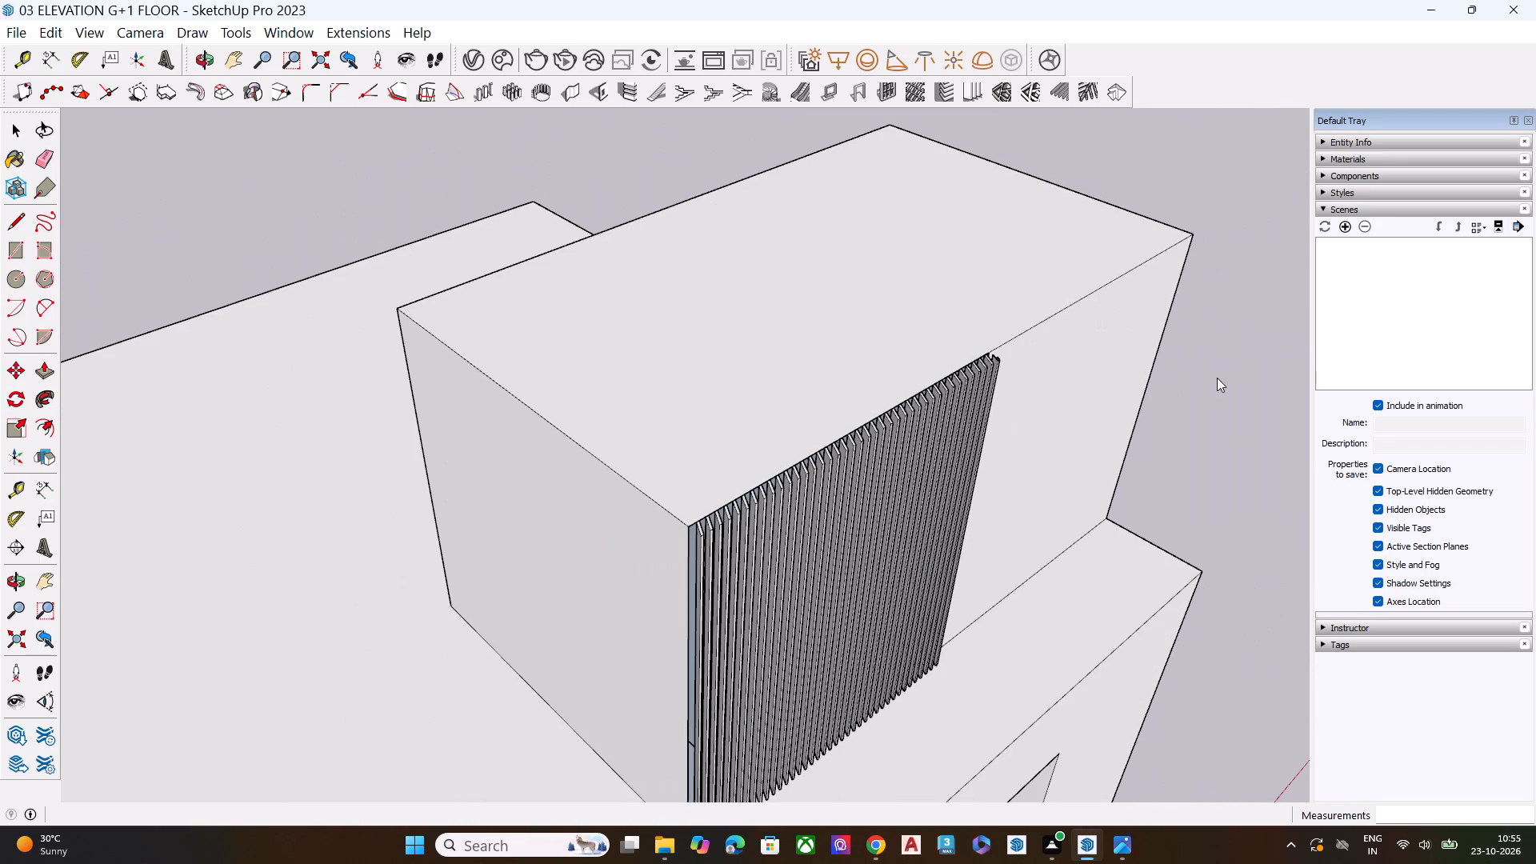
pyautogui.click(1217, 378)
pyautogui.scroll(4, 819, 444)
pyautogui.click(1053, 390)
pyautogui.moveTo(1040, 394); pyautogui.dragTo(857, 516)
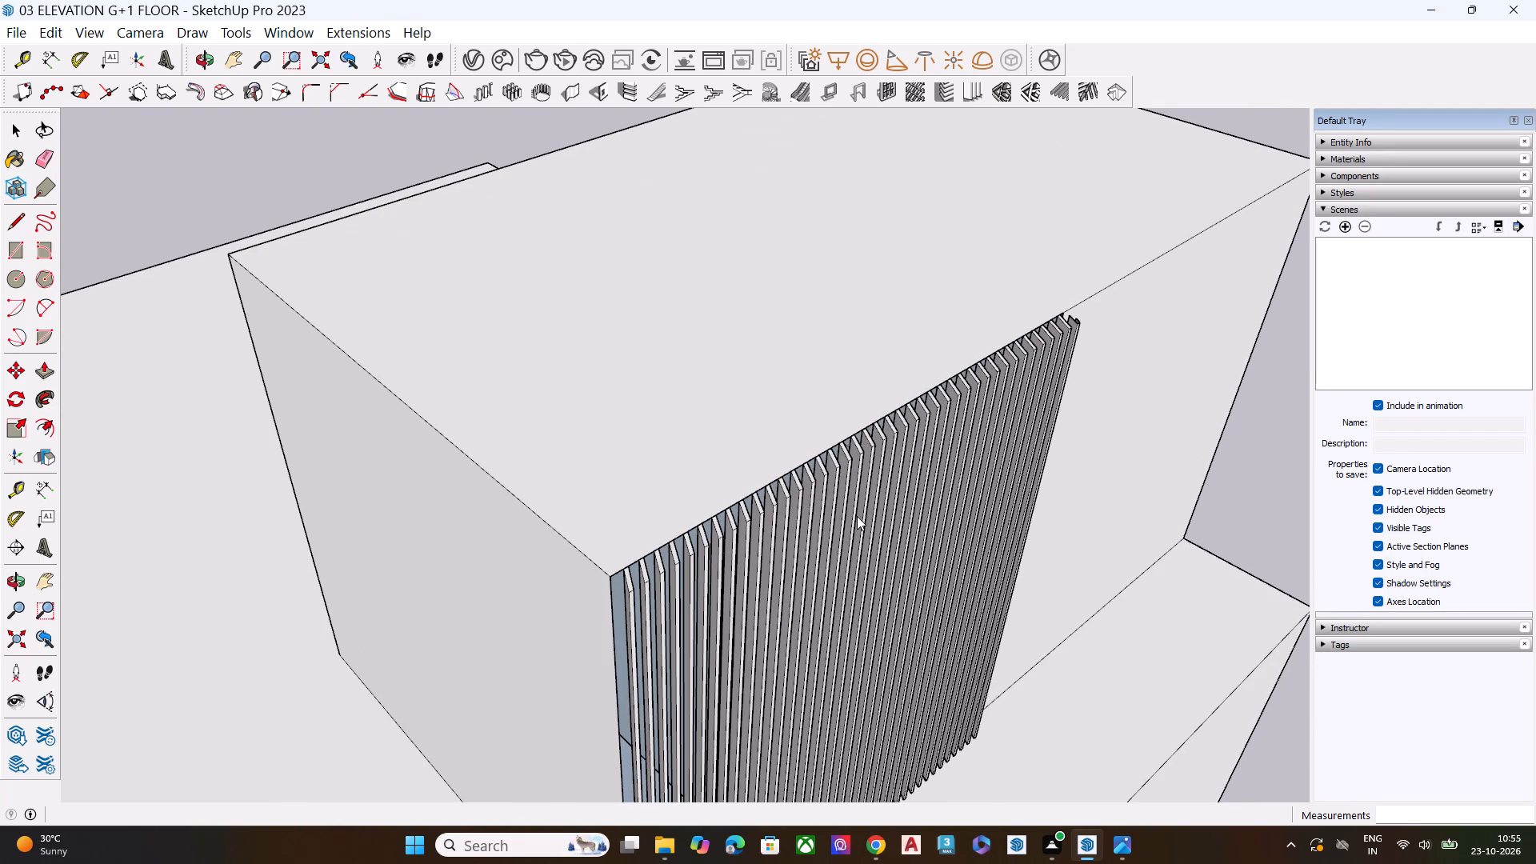
pyautogui.moveTo(857, 516); pyautogui.dragTo(742, 573)
pyautogui.moveTo(1076, 450); pyautogui.dragTo(598, 493, button='middle')
pyautogui.scroll(8, 675, 498)
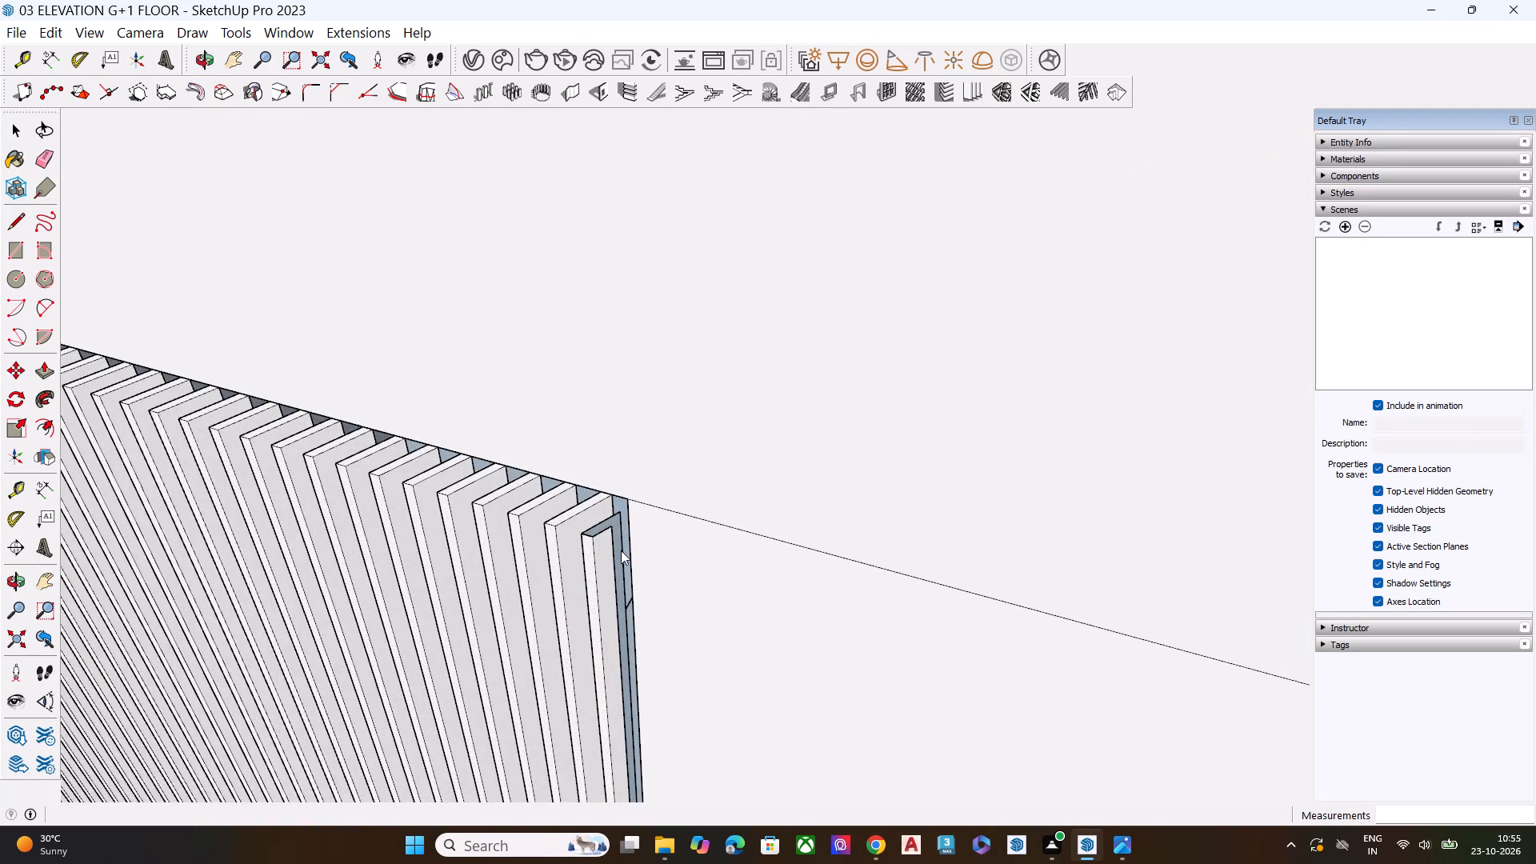
pyautogui.scroll(7, 618, 550)
pyautogui.moveTo(619, 538); pyautogui.dragTo(1093, 389, button='middle')
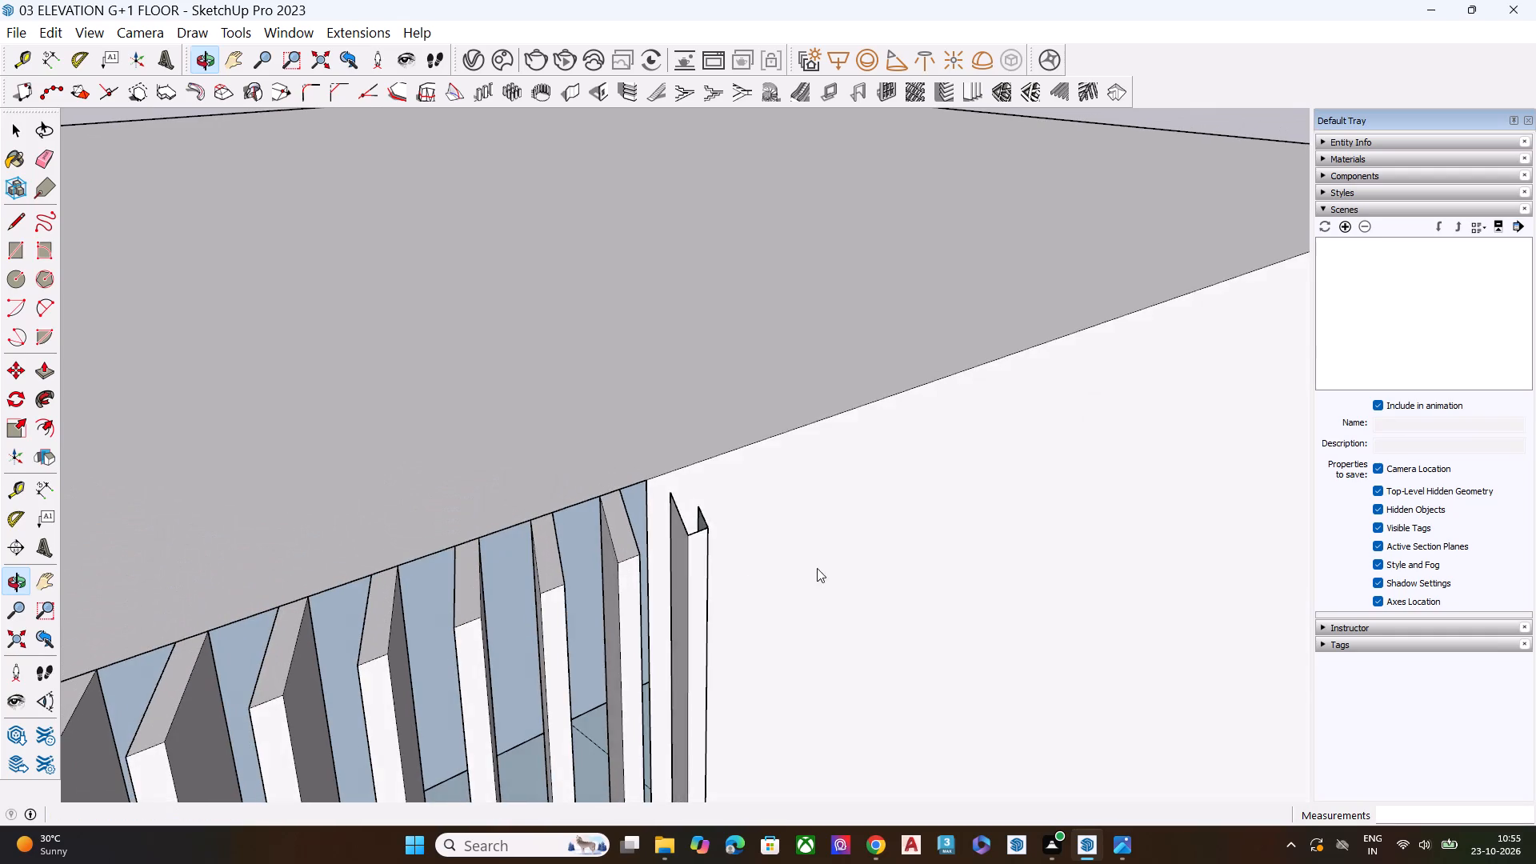
pyautogui.moveTo(742, 573); pyautogui.dragTo(1154, 458, button='middle')
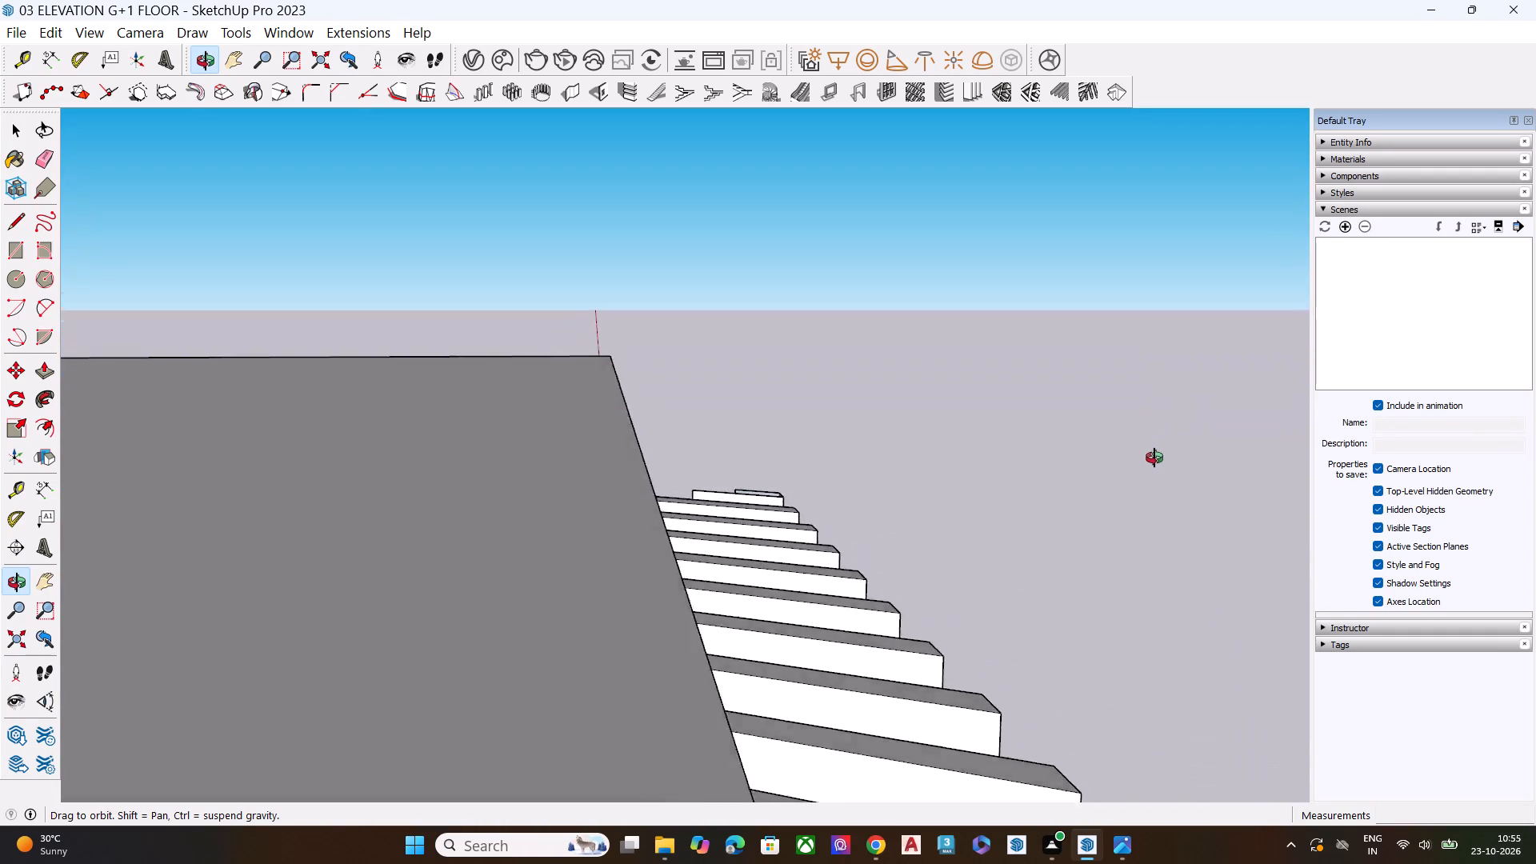
pyautogui.moveTo(1154, 458); pyautogui.dragTo(743, 761, button='middle')
pyautogui.scroll(2, 871, 370)
pyautogui.scroll(-1, 906, 365)
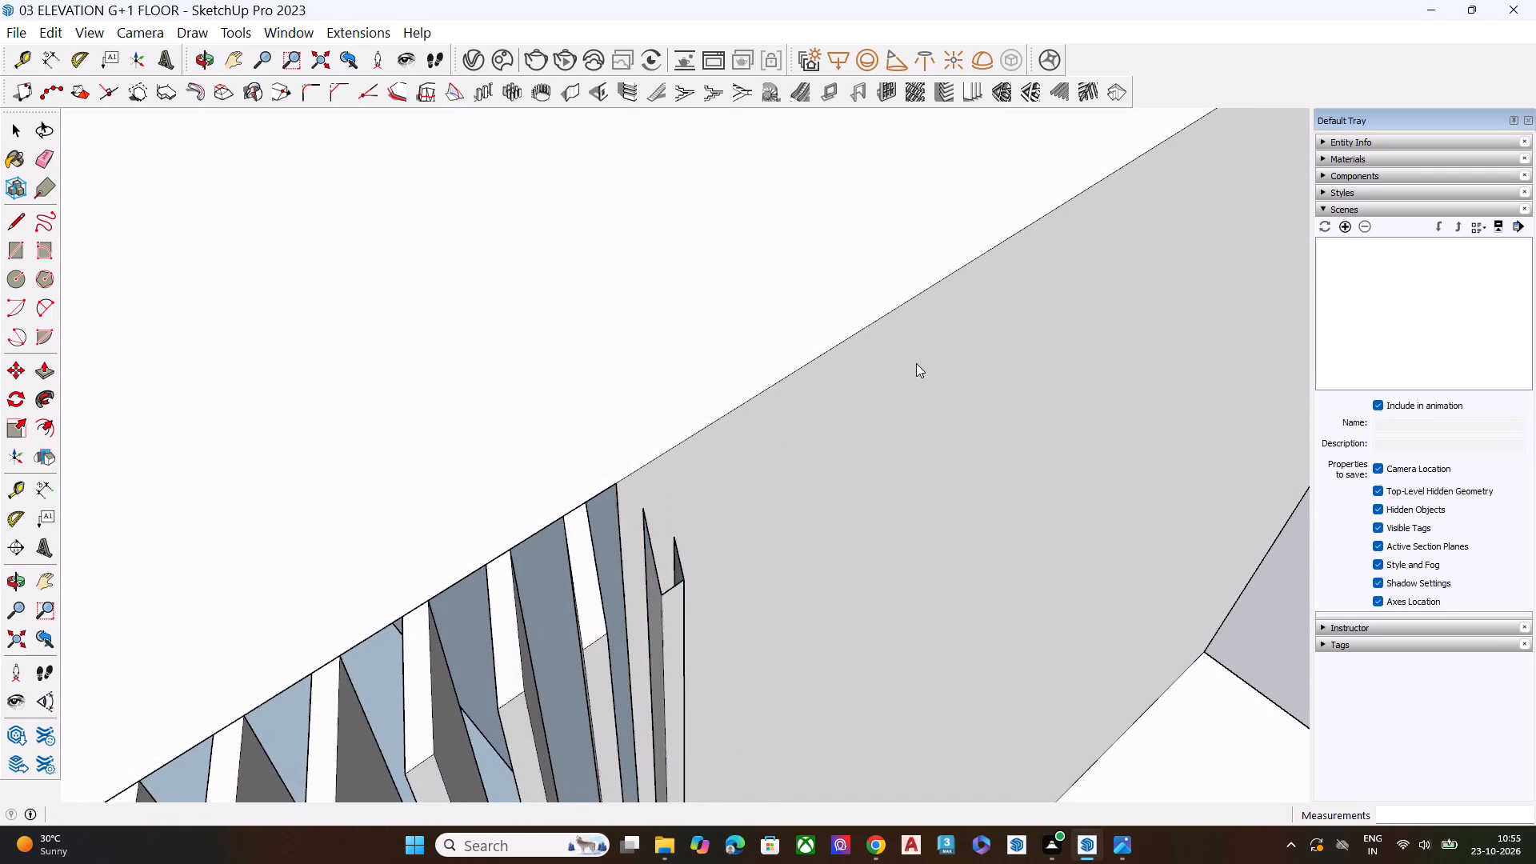
pyautogui.scroll(-5, 916, 363)
pyautogui.scroll(1, 920, 386)
pyautogui.scroll(-13, 920, 386)
pyautogui.scroll(1, 917, 400)
pyautogui.scroll(-2, 917, 400)
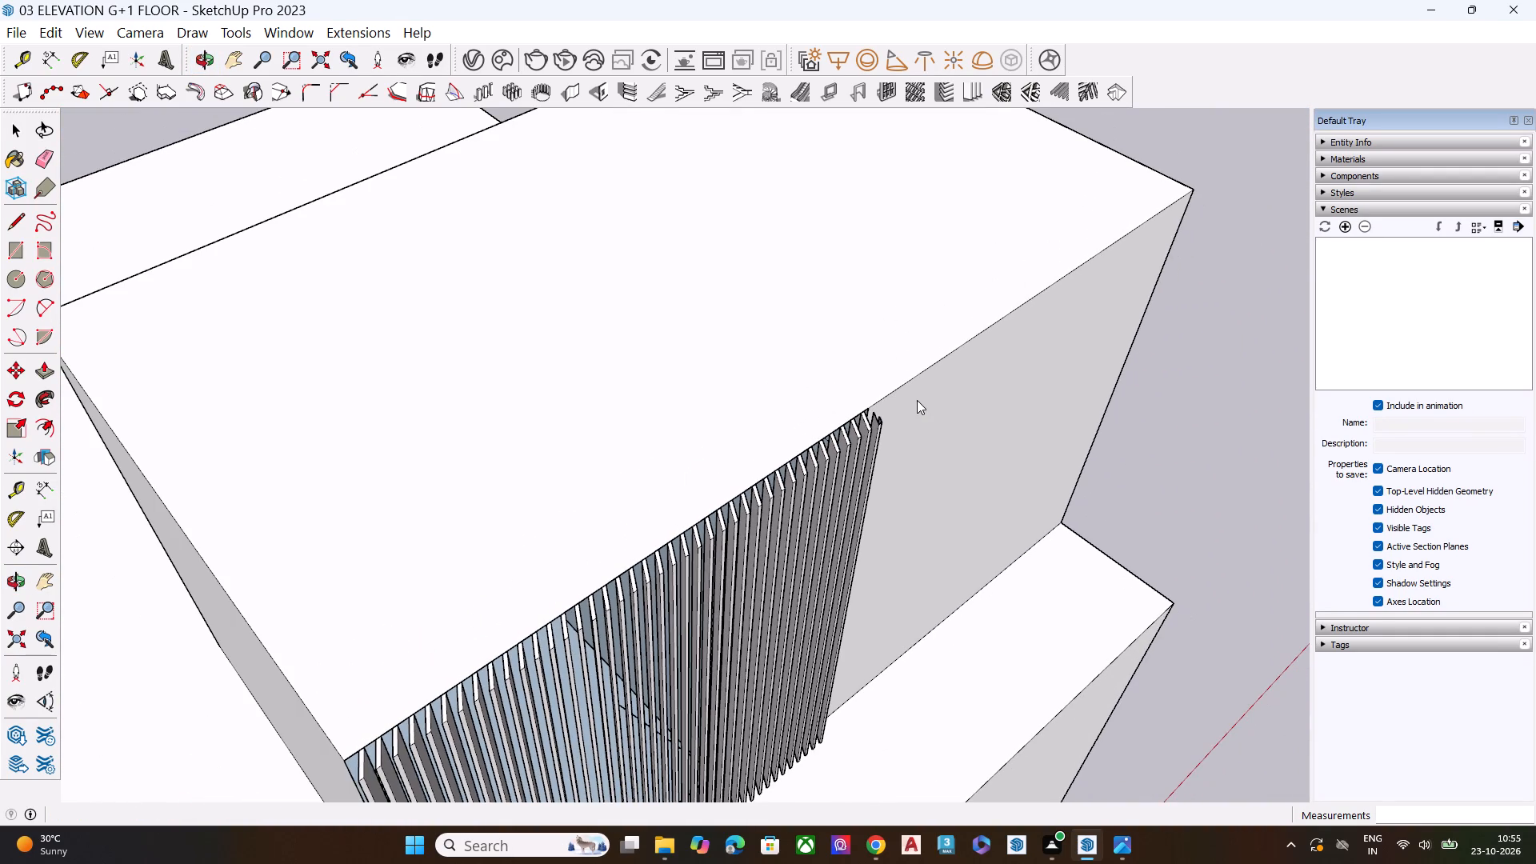
# Undo the creation of the vertical louvres on the rooftop block's front face.
pyautogui.hotkey('ctrl', 'z')
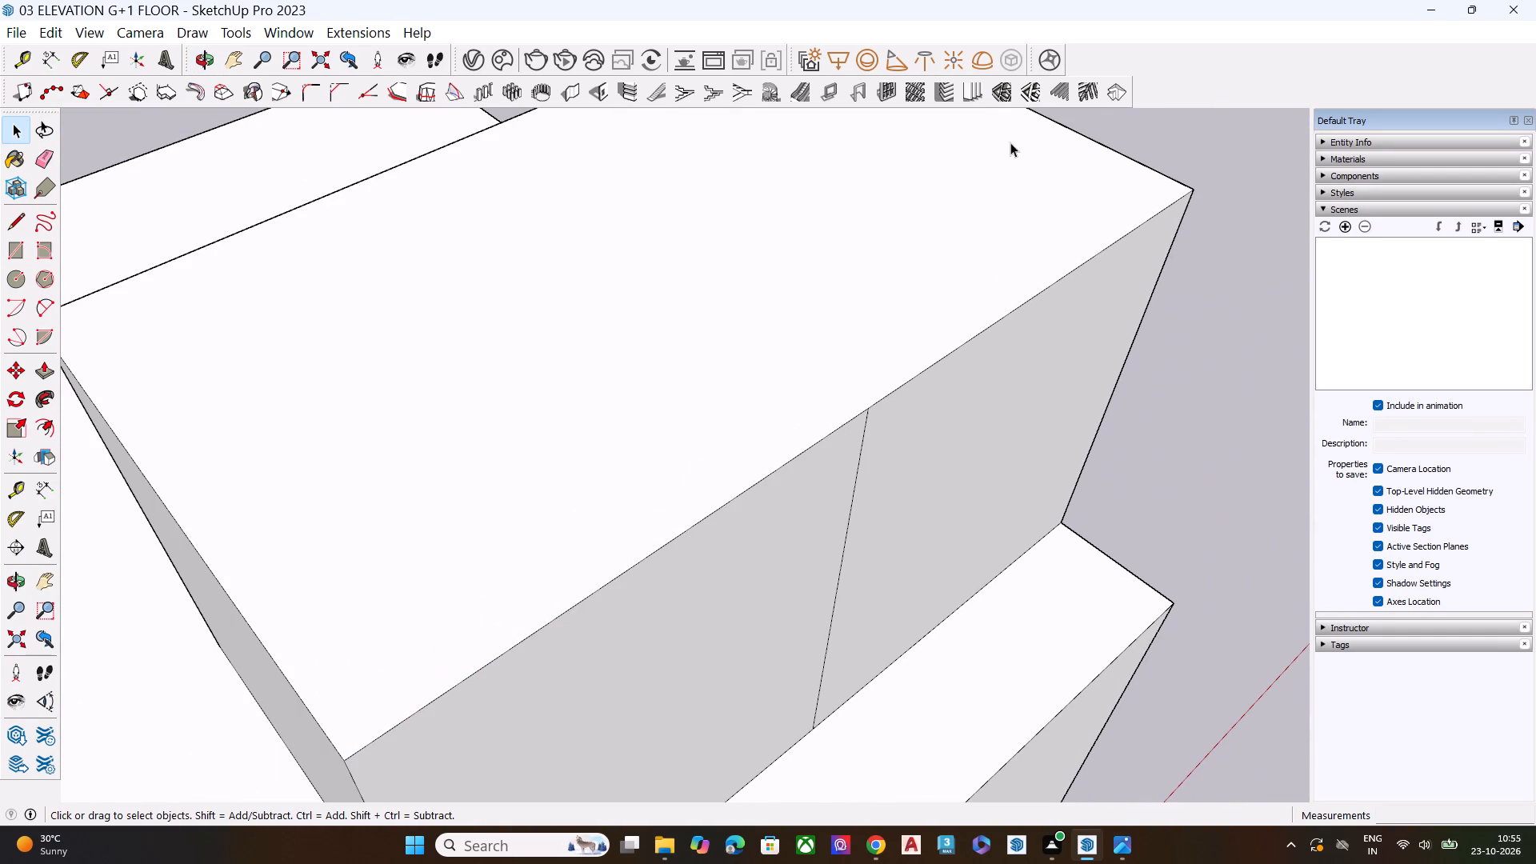
# Start Create Vertical Louvres with the louvres located in the middle of the face and the louvre angle at 90 degrees.
pyautogui.click(979, 99)
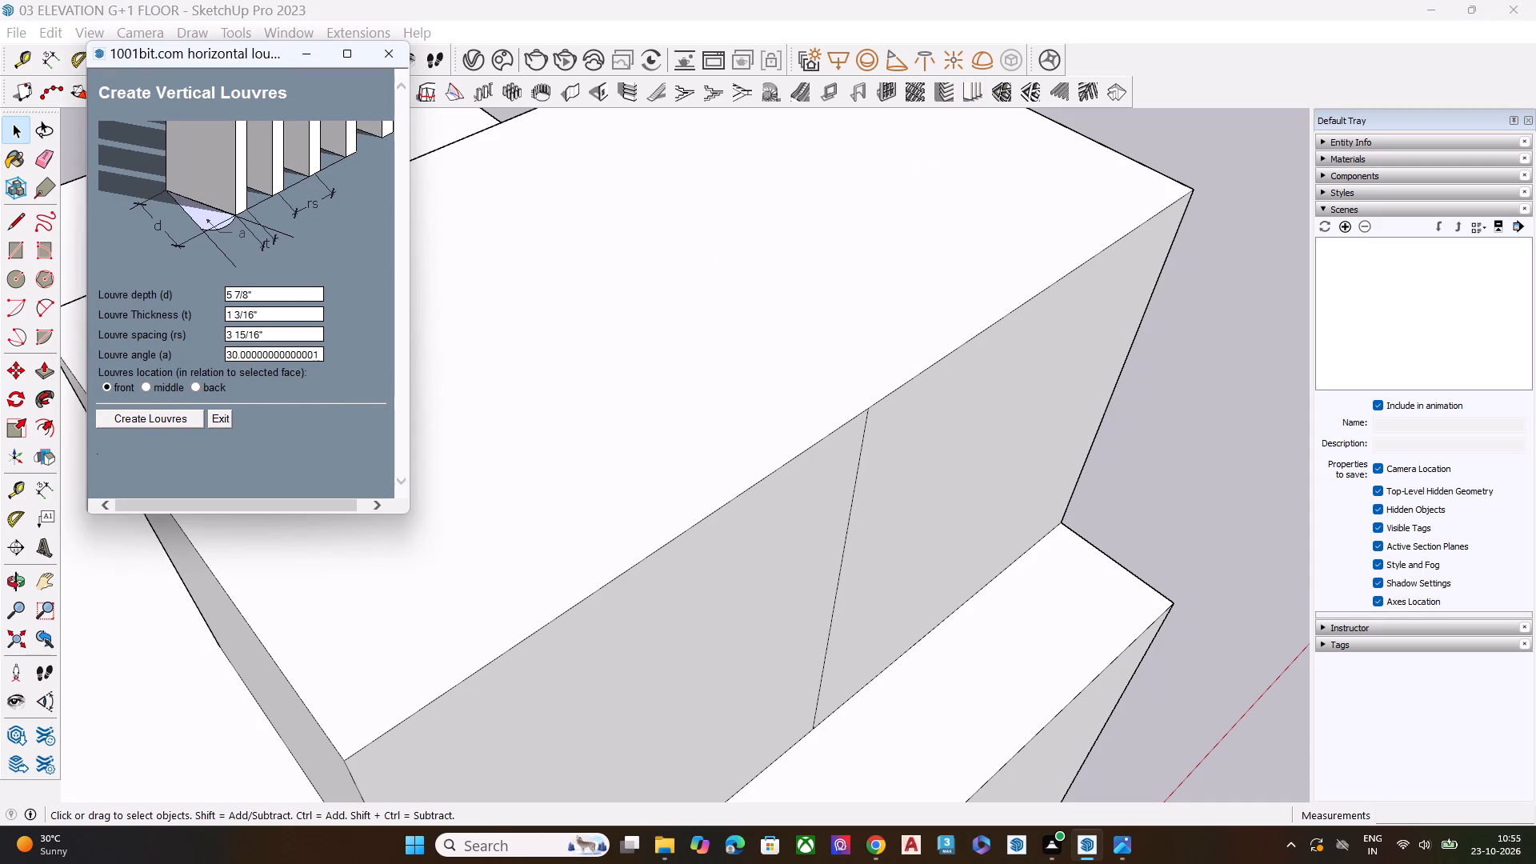
pyautogui.click(142, 383)
pyautogui.click(322, 359)
pyautogui.click(315, 353)
pyautogui.write('90')
pyautogui.press('Return')
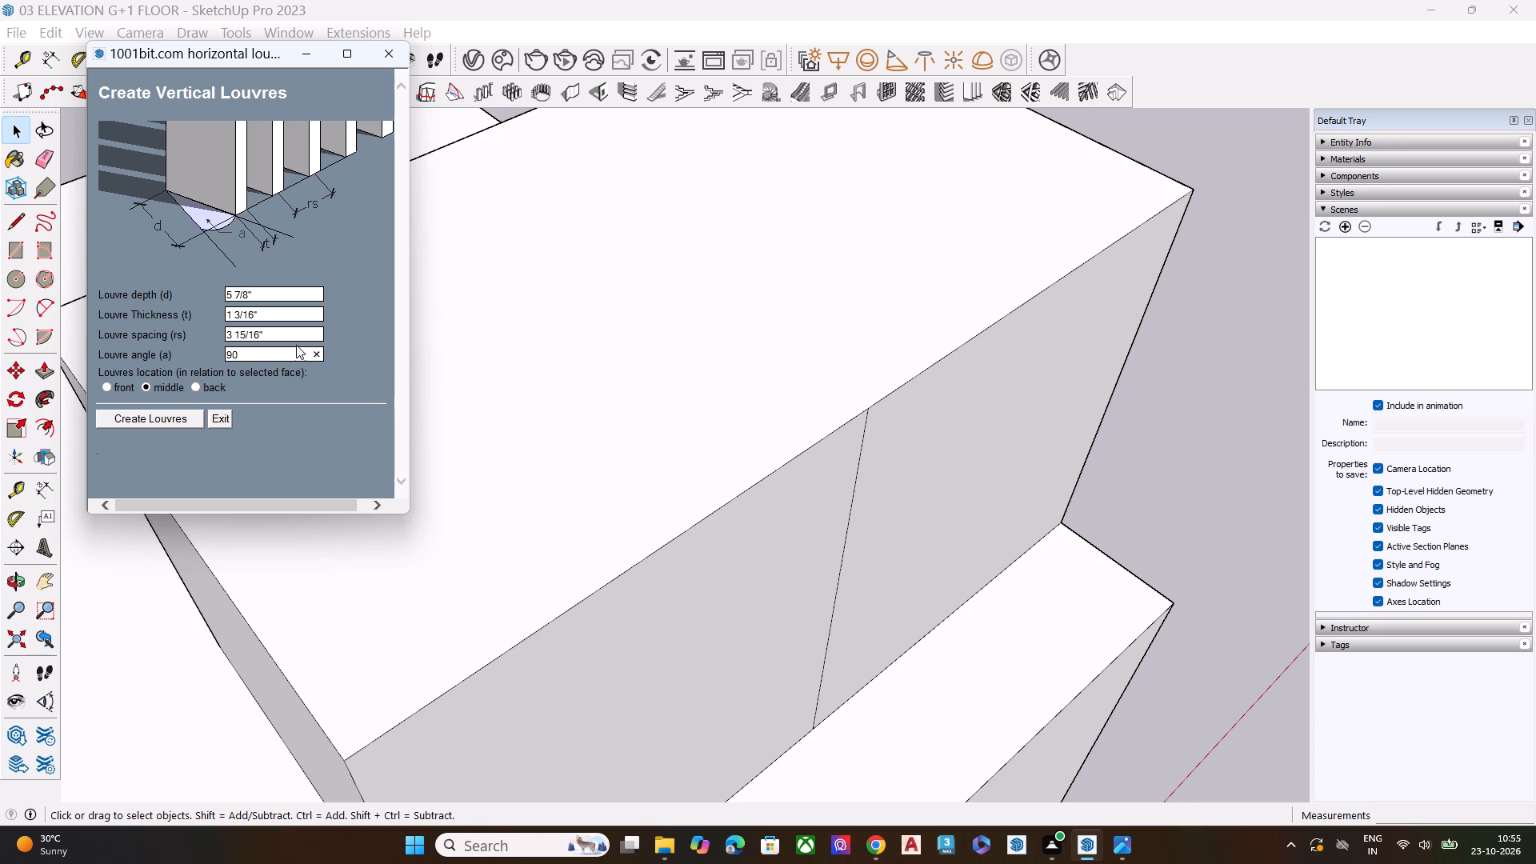
# Set the vertical louvre spacing to 3".
pyautogui.click(286, 339)
pyautogui.press('BackSpace')
pyautogui.press('BackSpace')
pyautogui.press('BackSpace')
pyautogui.press('BackSpace')
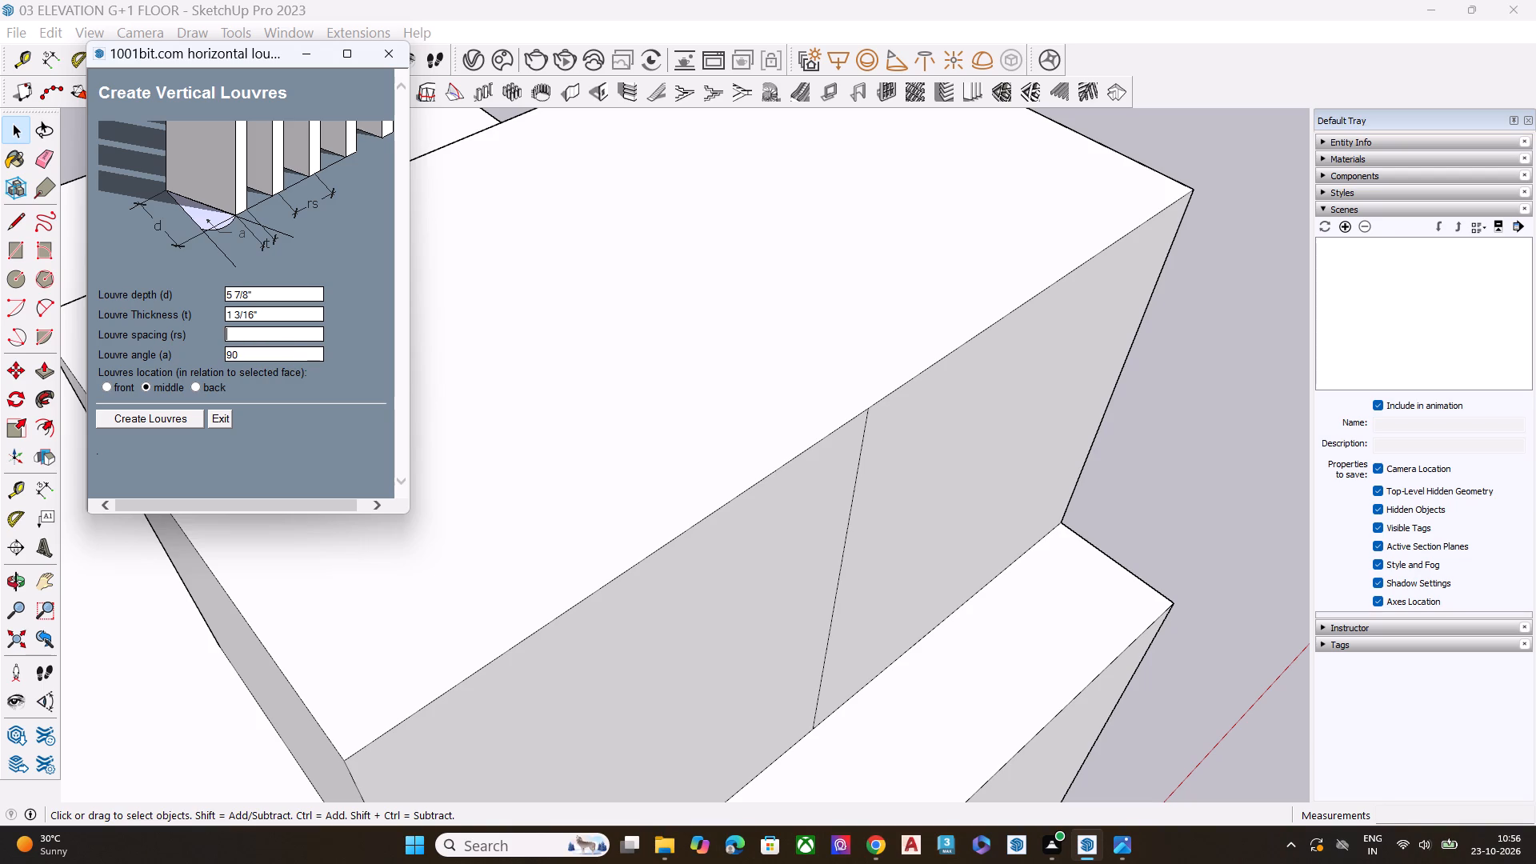
pyautogui.press('3')
pyautogui.hotkey('shift', '"')
pyautogui.press('Return')
pyautogui.press('Return')
# Set the vertical louvre thickness to 4".
pyautogui.click(303, 310)
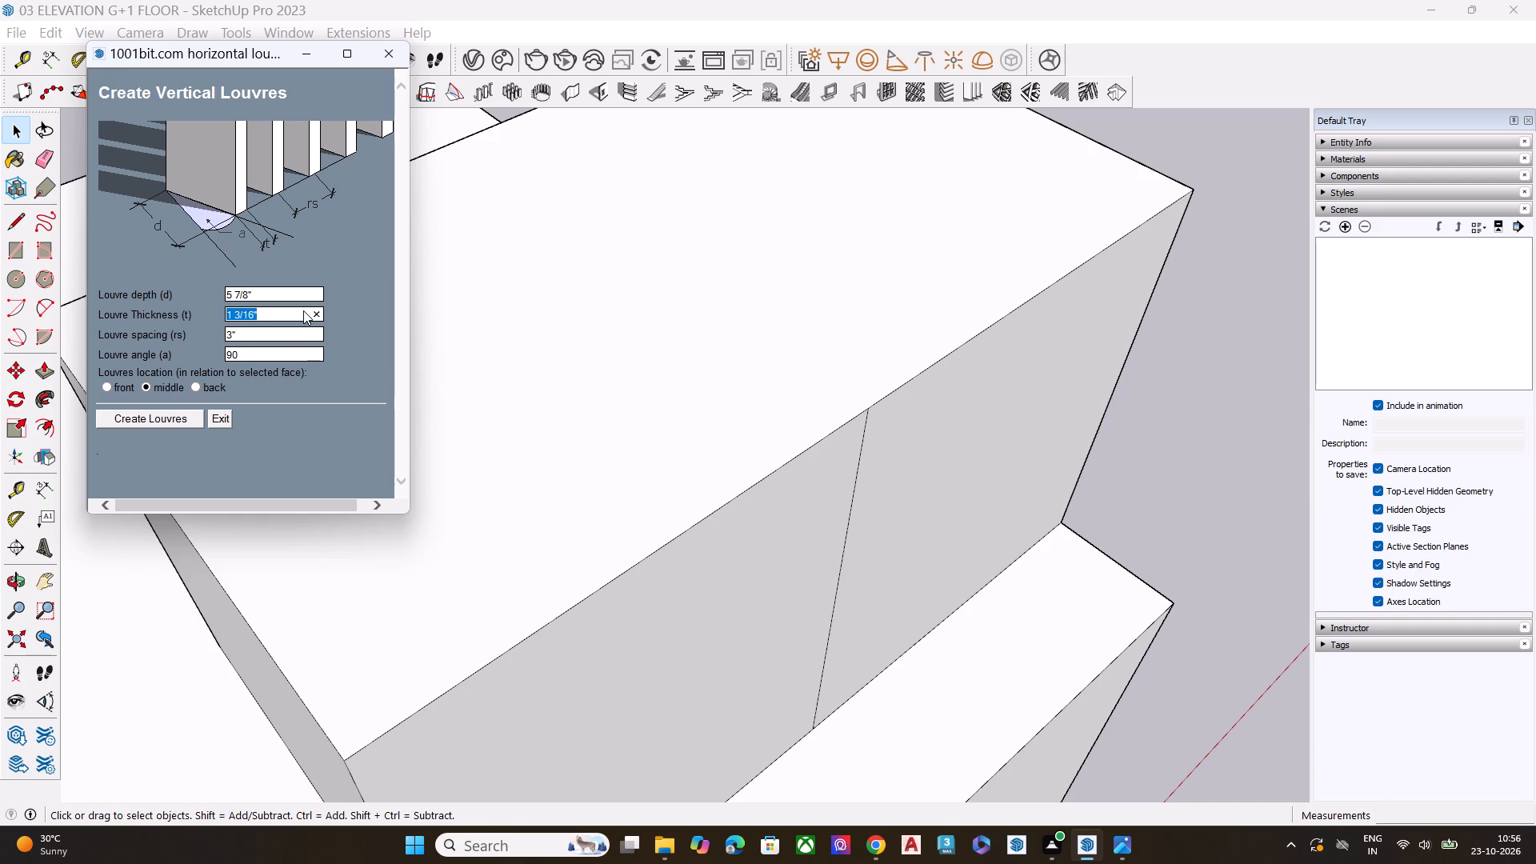
pyautogui.press('BackSpace')
pyautogui.press('BackSpace')
pyautogui.press('BackSpace')
pyautogui.press('BackSpace')
pyautogui.press('4')
pyautogui.hotkey('shift', '"')
pyautogui.press('Return')
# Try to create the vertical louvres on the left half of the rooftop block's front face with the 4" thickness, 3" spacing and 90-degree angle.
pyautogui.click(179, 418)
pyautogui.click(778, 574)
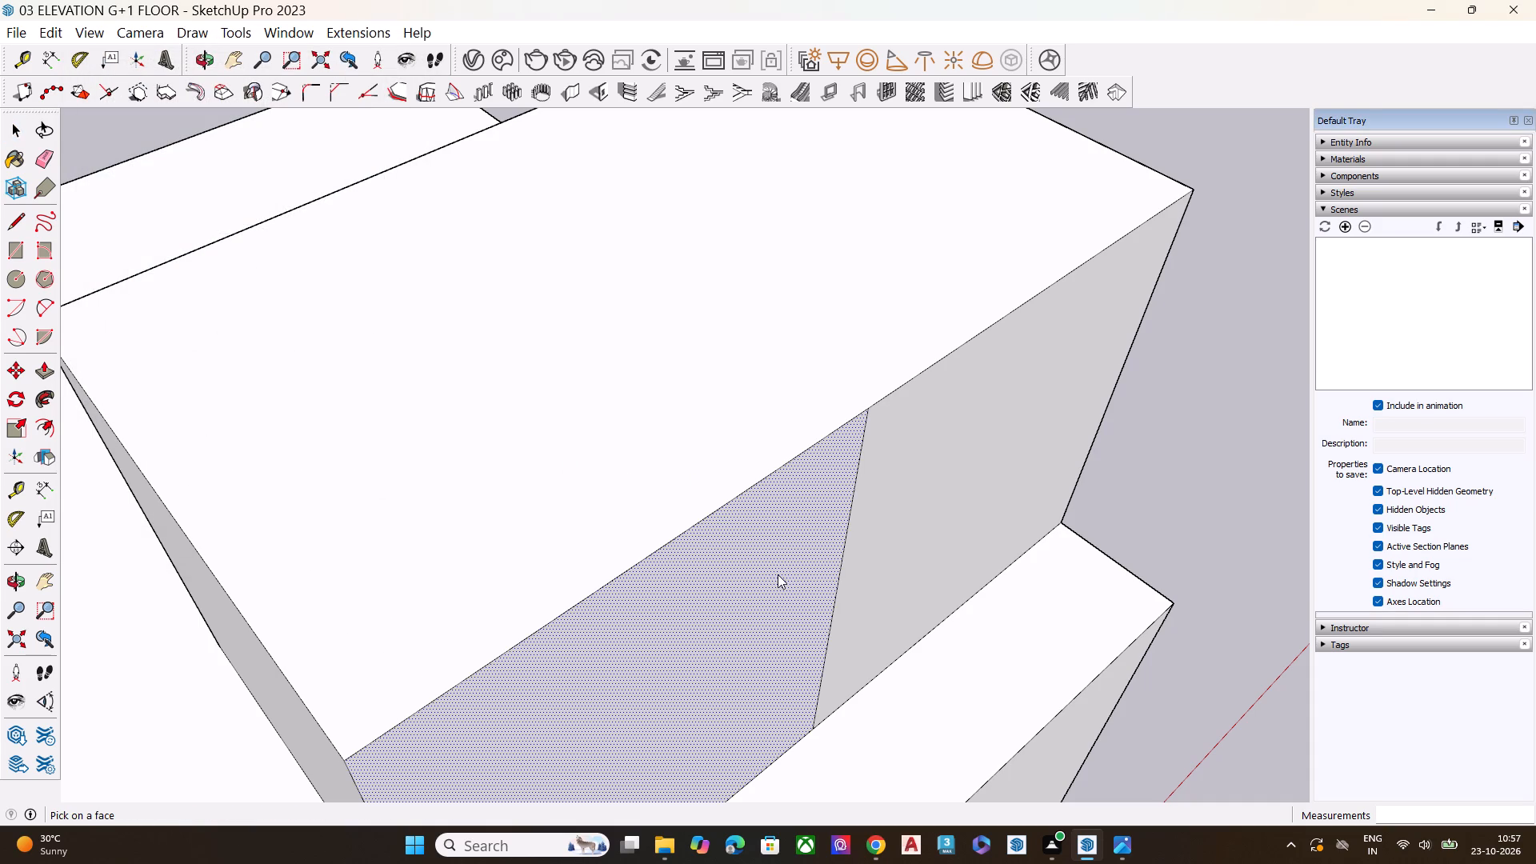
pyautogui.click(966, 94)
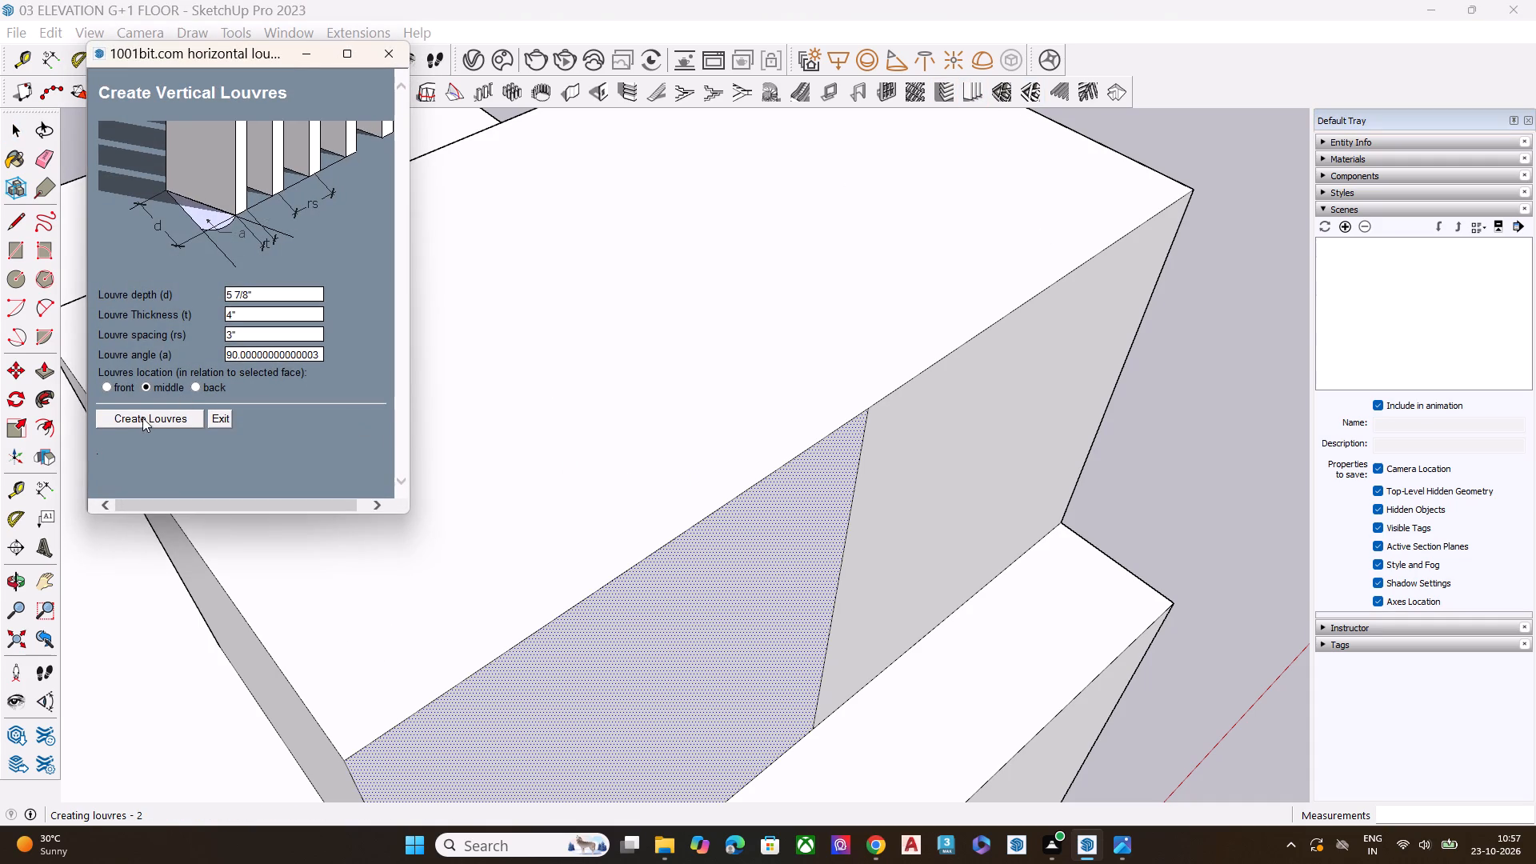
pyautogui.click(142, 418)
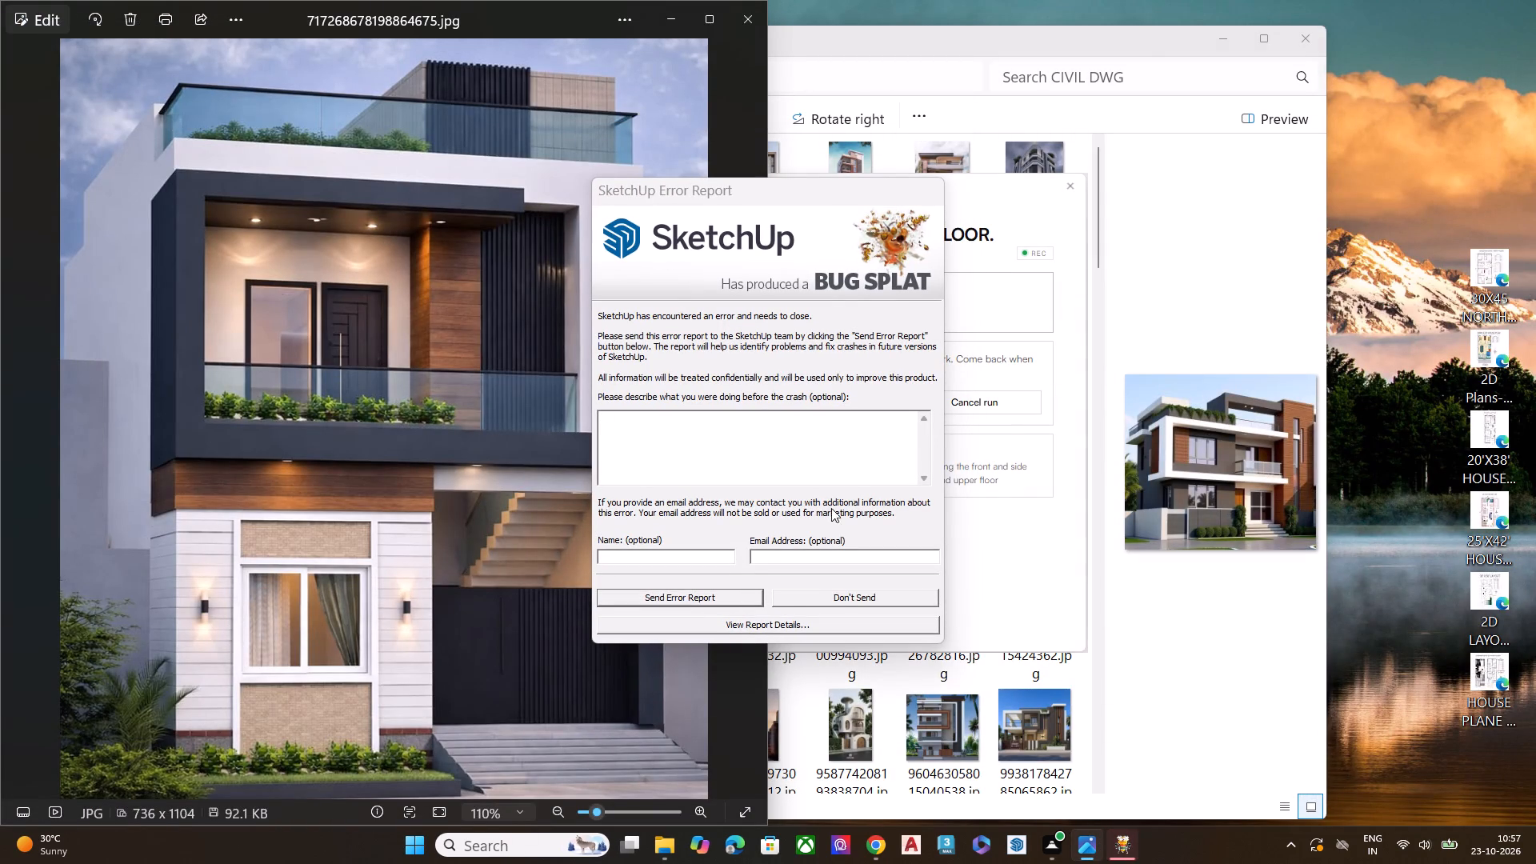
# Dismiss the SketchUp error report without sending it.
pyautogui.click(868, 594)
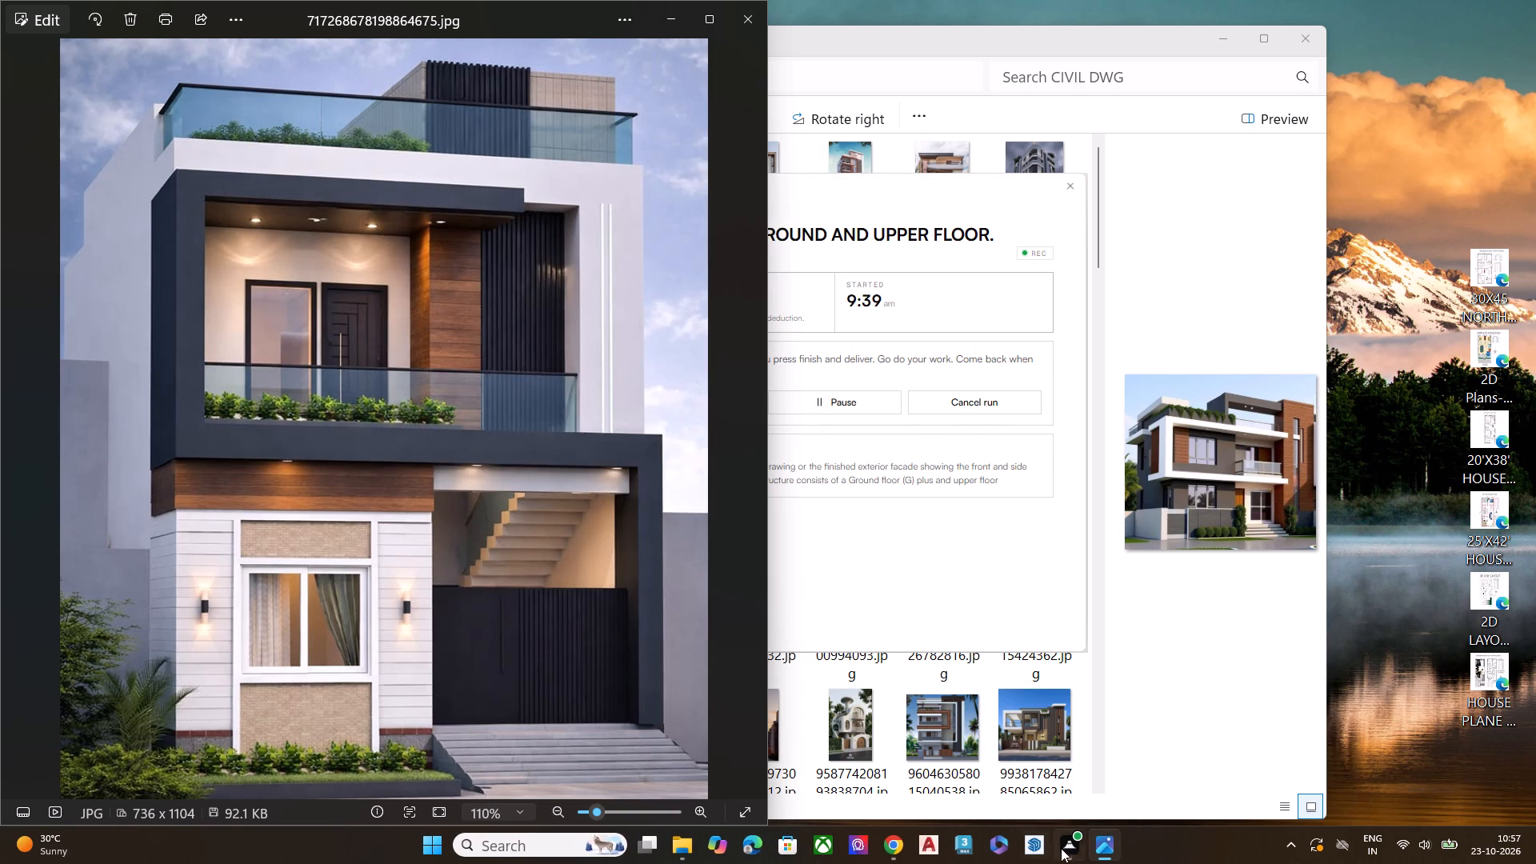
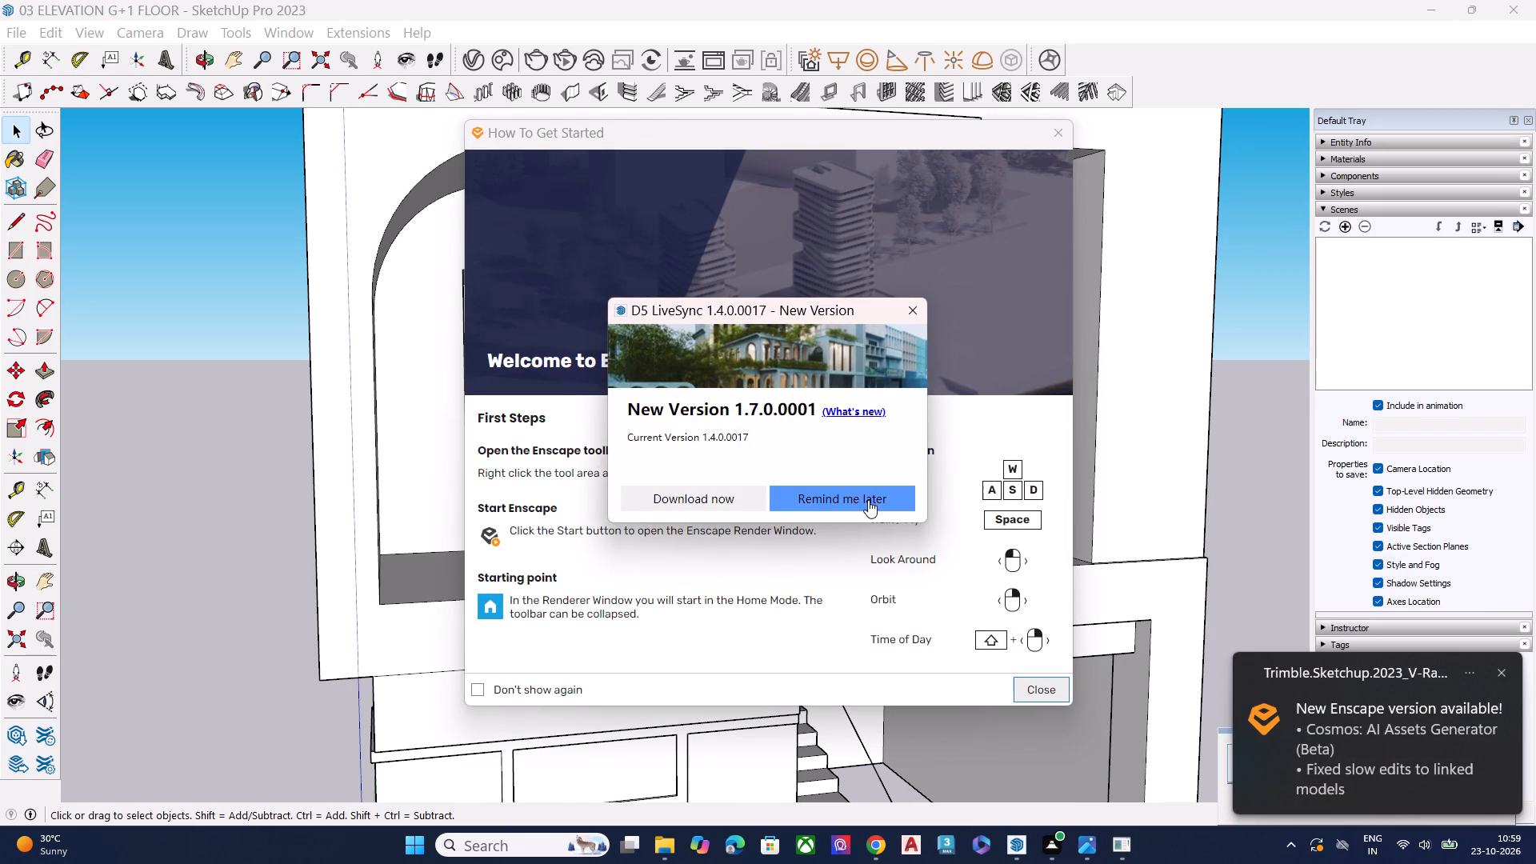
# Postpone the D5 LiveSync update and close the Enscape getting-started window.
pyautogui.click(868, 500)
pyautogui.click(1057, 134)
# Review the available extension updates in the Extension Manager's management list and close it without updating anything.
pyautogui.scroll(-7, 869, 535)
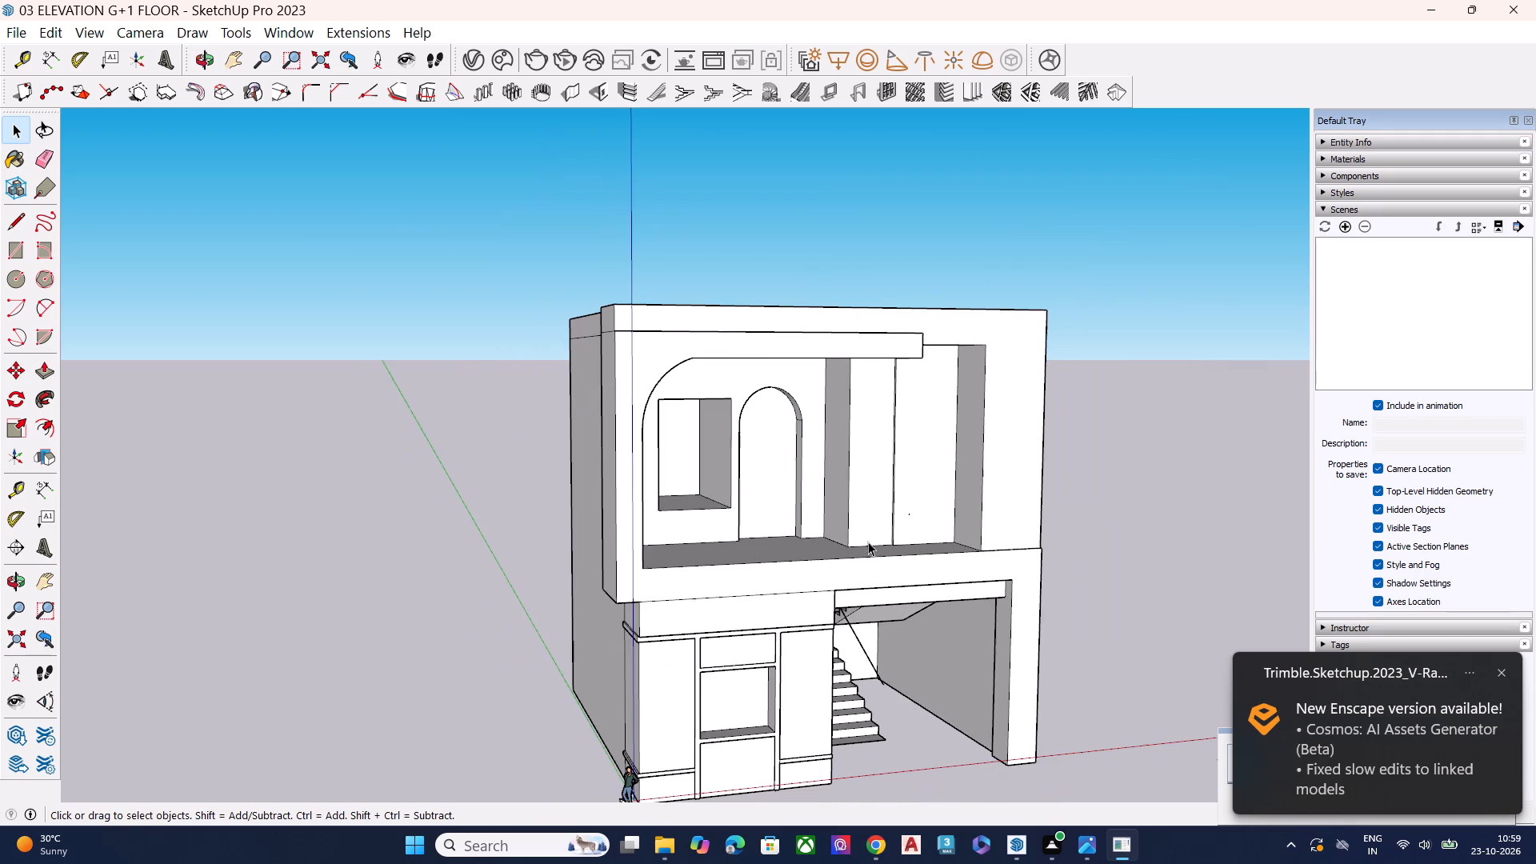
pyautogui.moveTo(963, 636); pyautogui.dragTo(984, 599, button='middle')
pyautogui.scroll(-5, 910, 515)
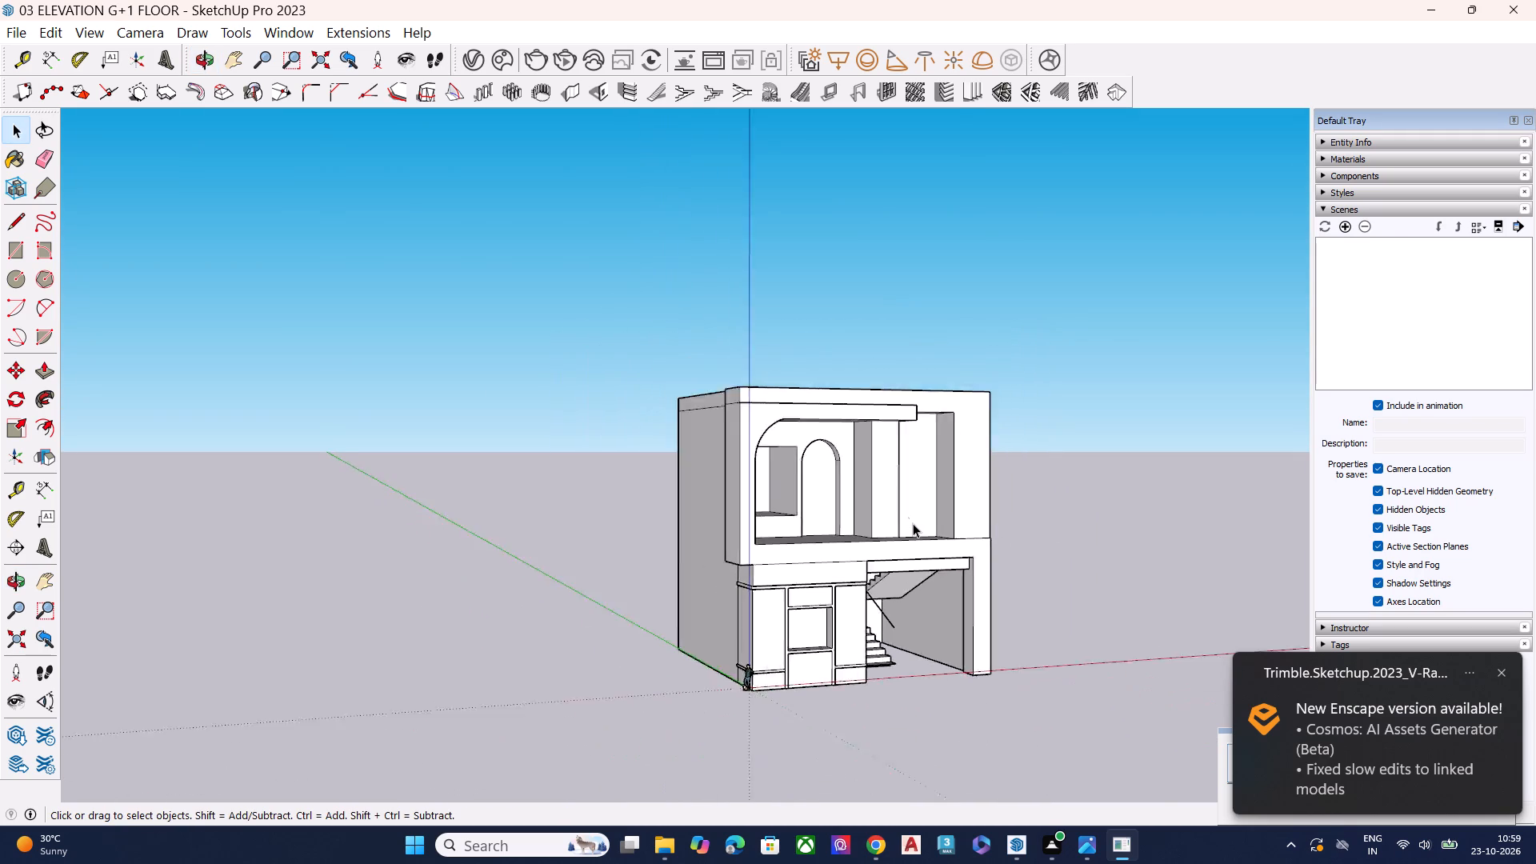
pyautogui.scroll(-3, 913, 523)
pyautogui.scroll(8, 879, 625)
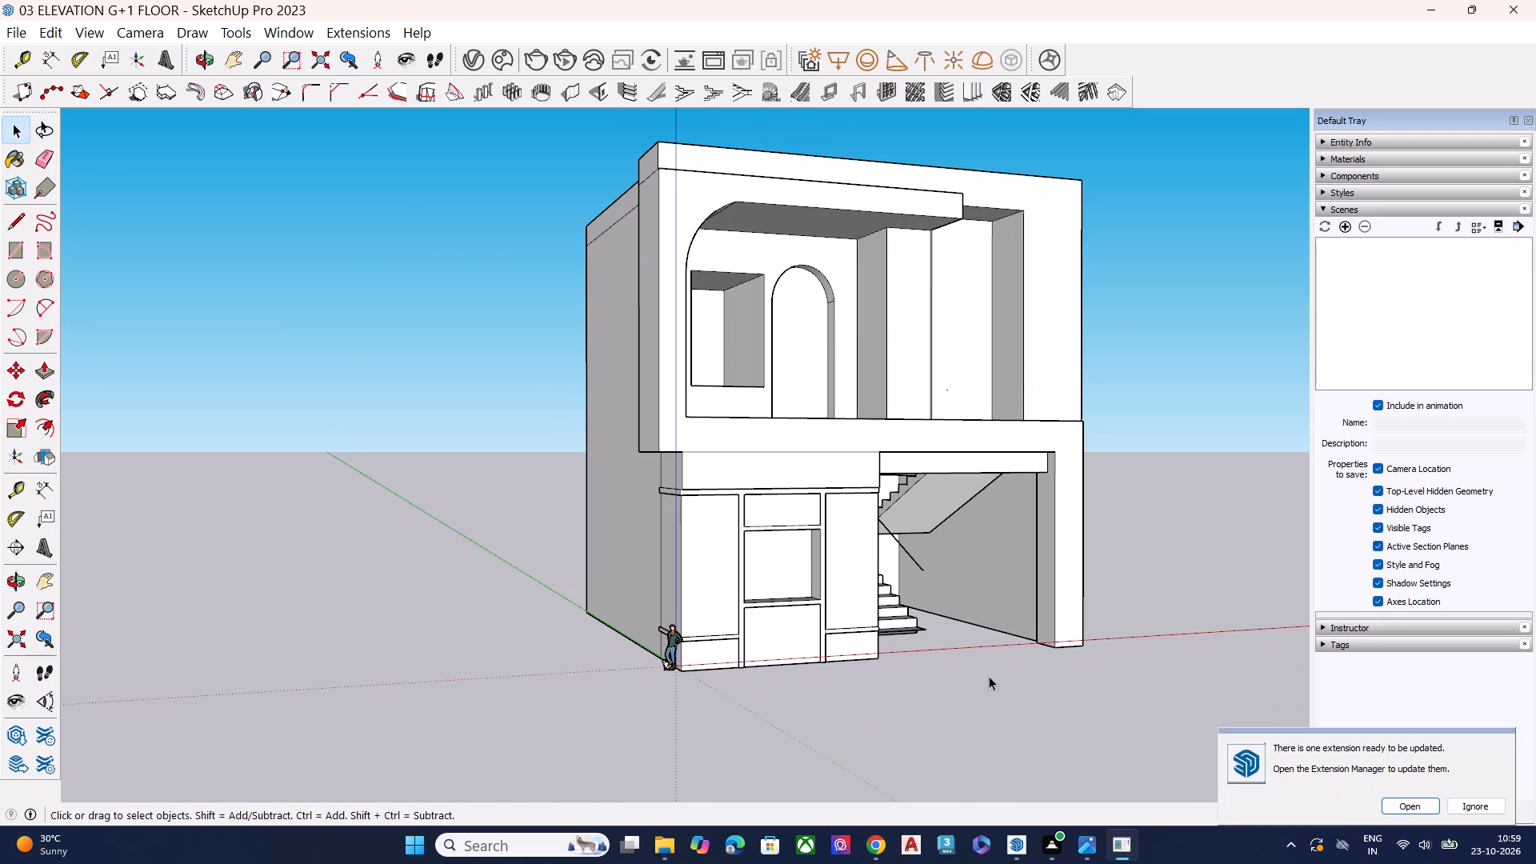
pyautogui.click(1433, 807)
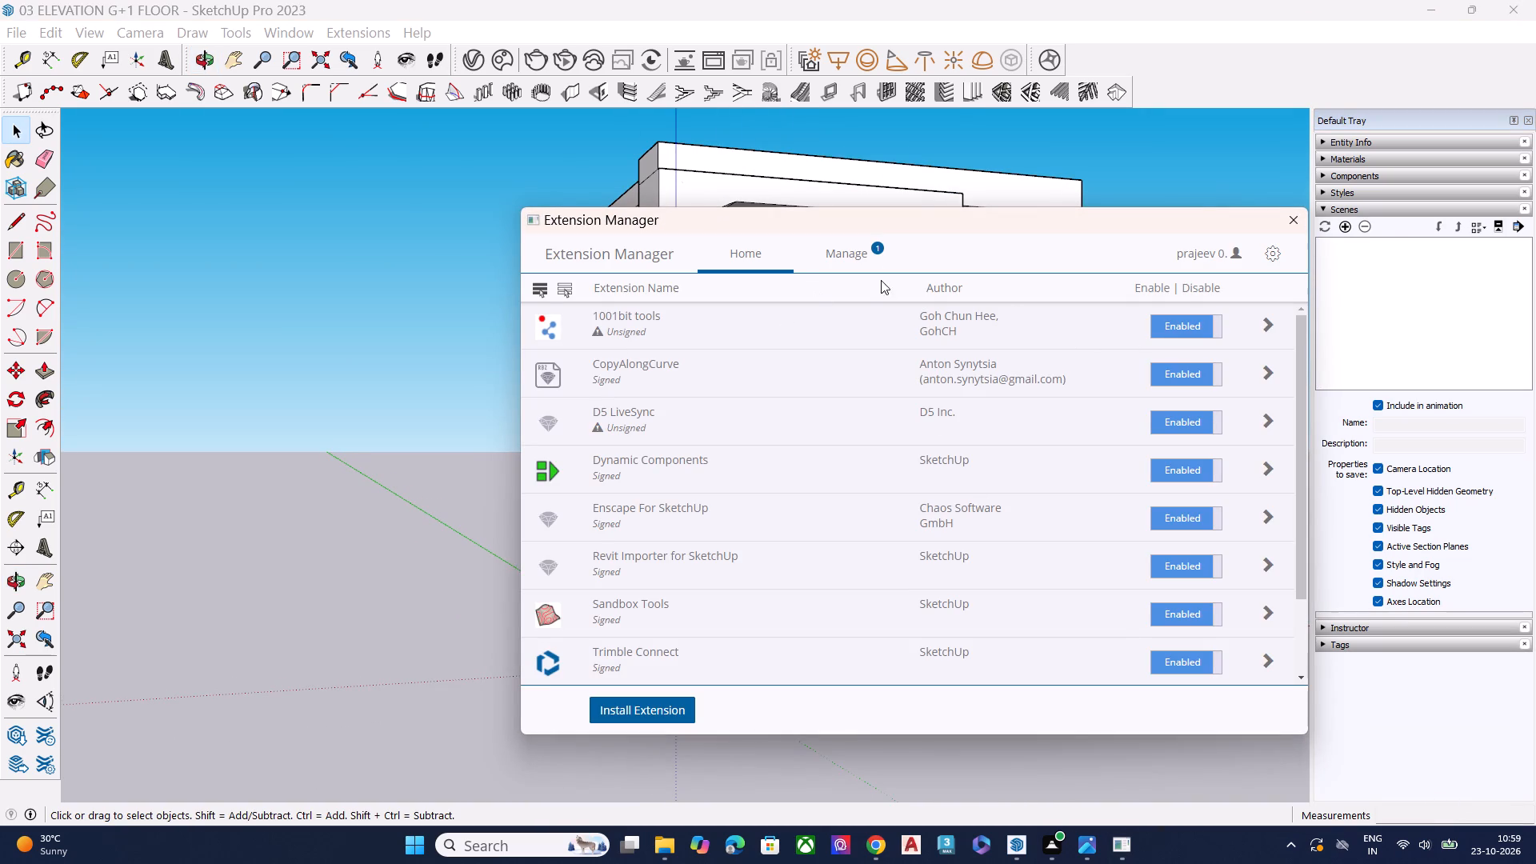
pyautogui.click(875, 254)
pyautogui.scroll(-7, 1162, 432)
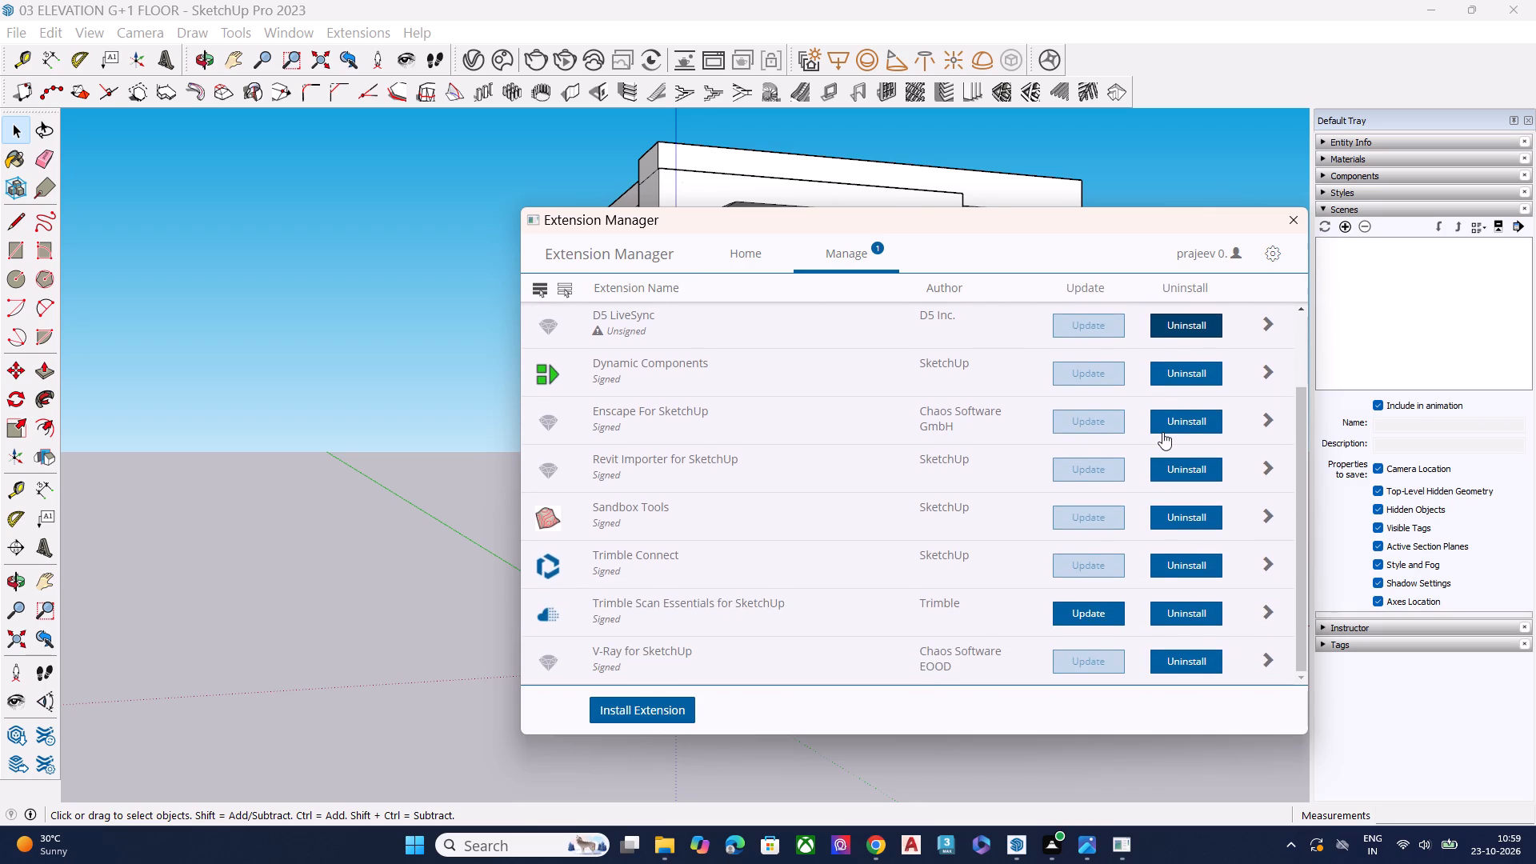
pyautogui.scroll(-1, 1162, 432)
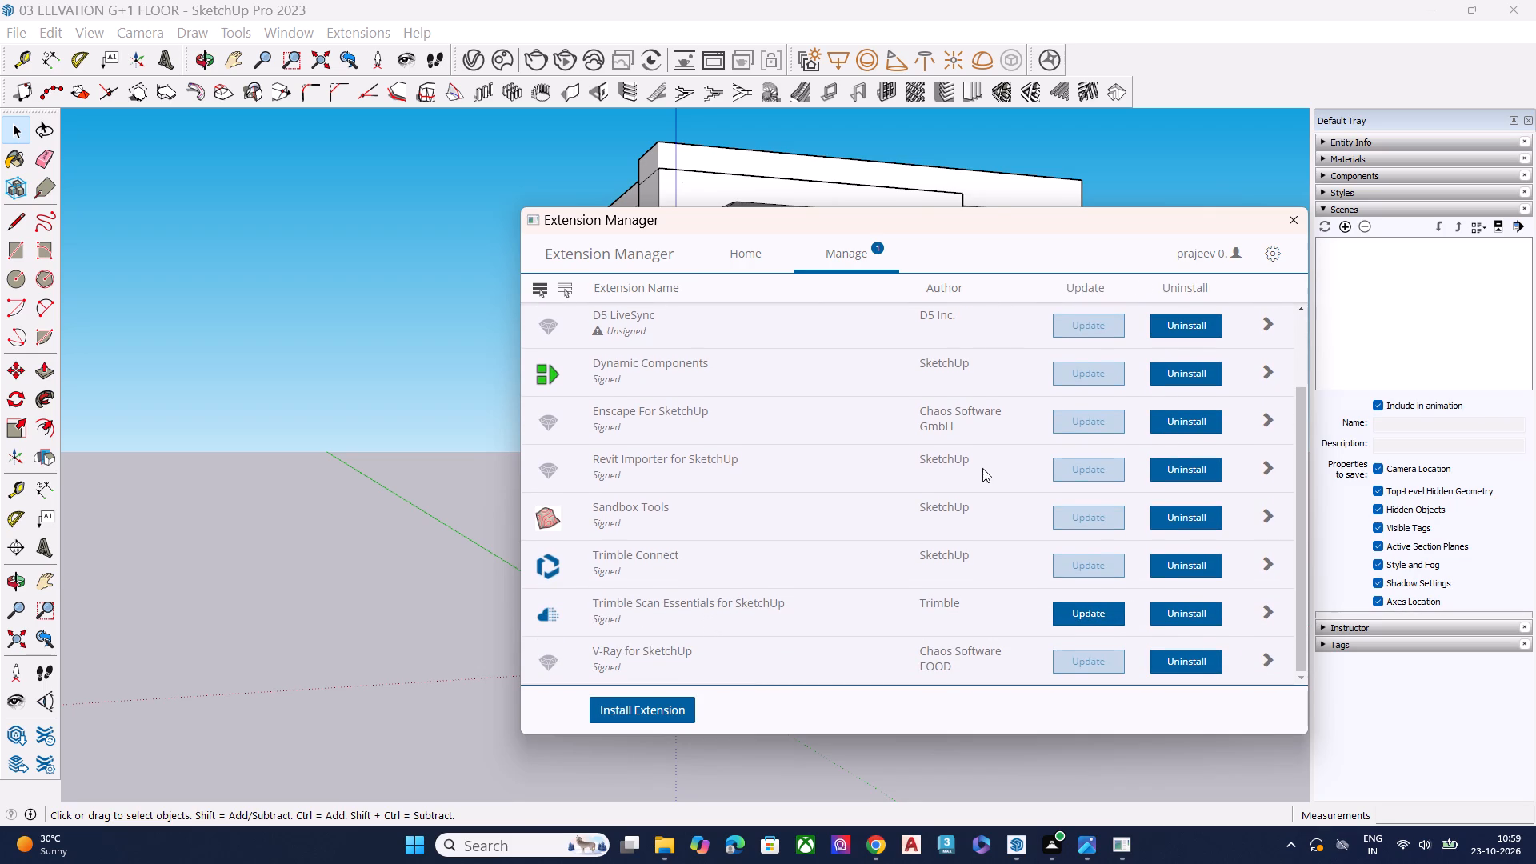
pyautogui.click(1296, 222)
# Select the narrow recessed wall face beside the upper-floor balcony and start Create Vertical Louvres with a 90-degree louvre angle.
pyautogui.scroll(-2, 818, 367)
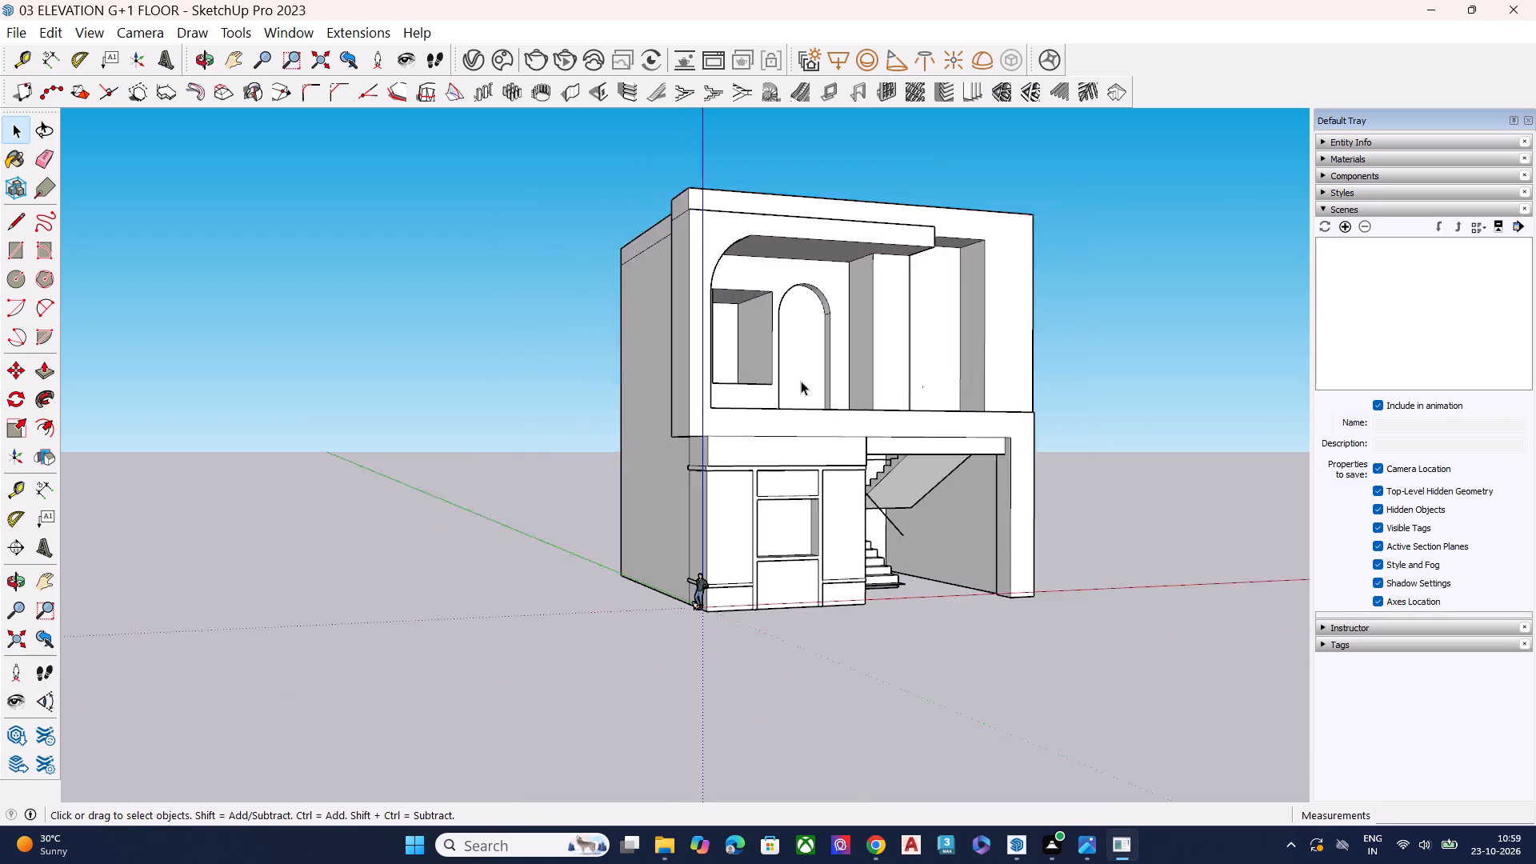
pyautogui.scroll(-4, 801, 381)
pyautogui.moveTo(968, 429); pyautogui.dragTo(974, 494, button='middle')
pyautogui.scroll(4, 996, 394)
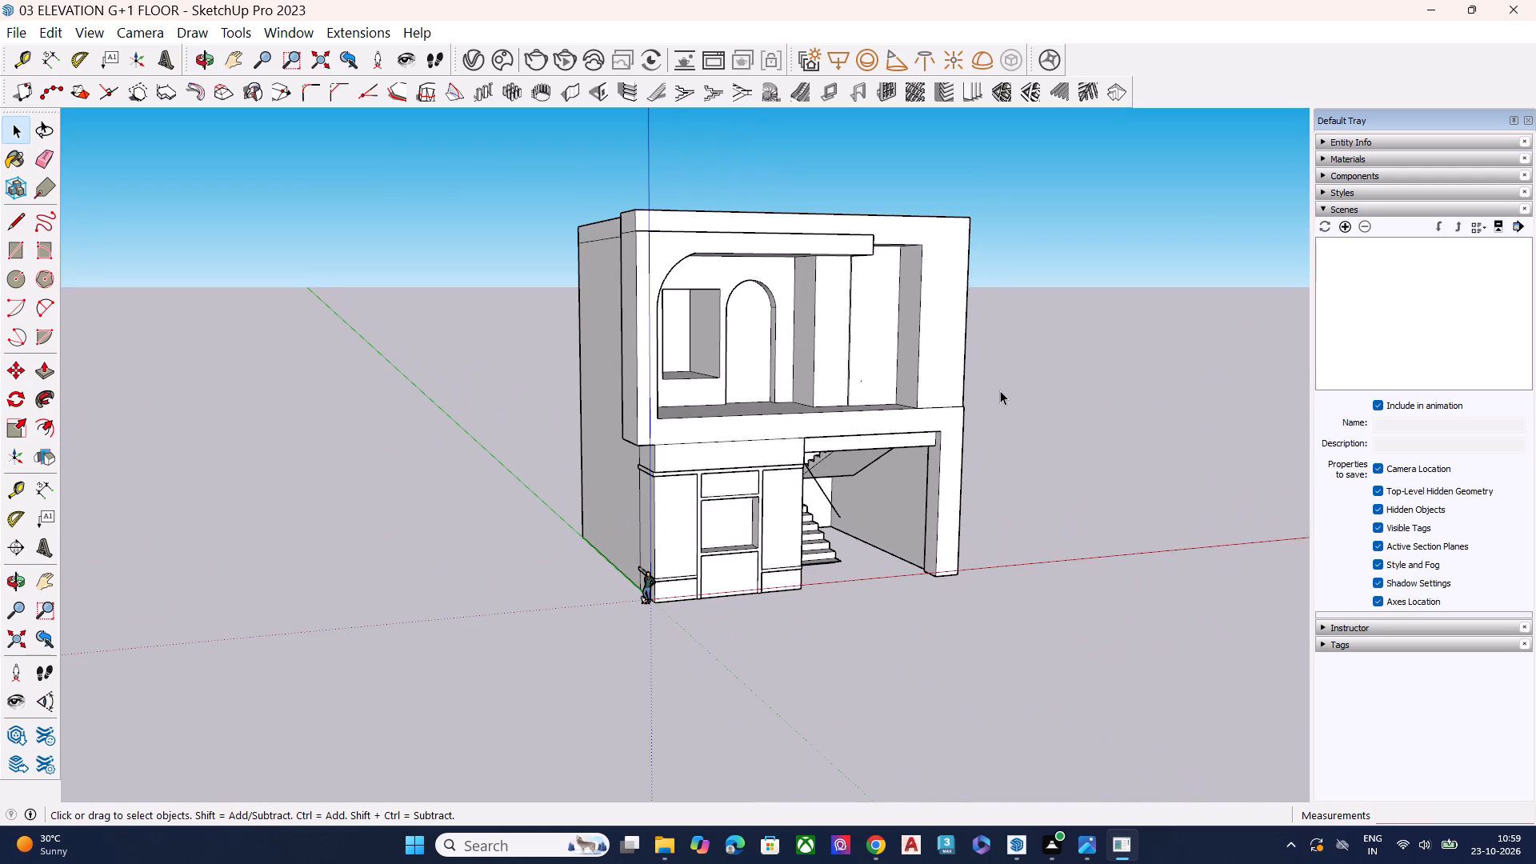
pyautogui.scroll(1, 1000, 390)
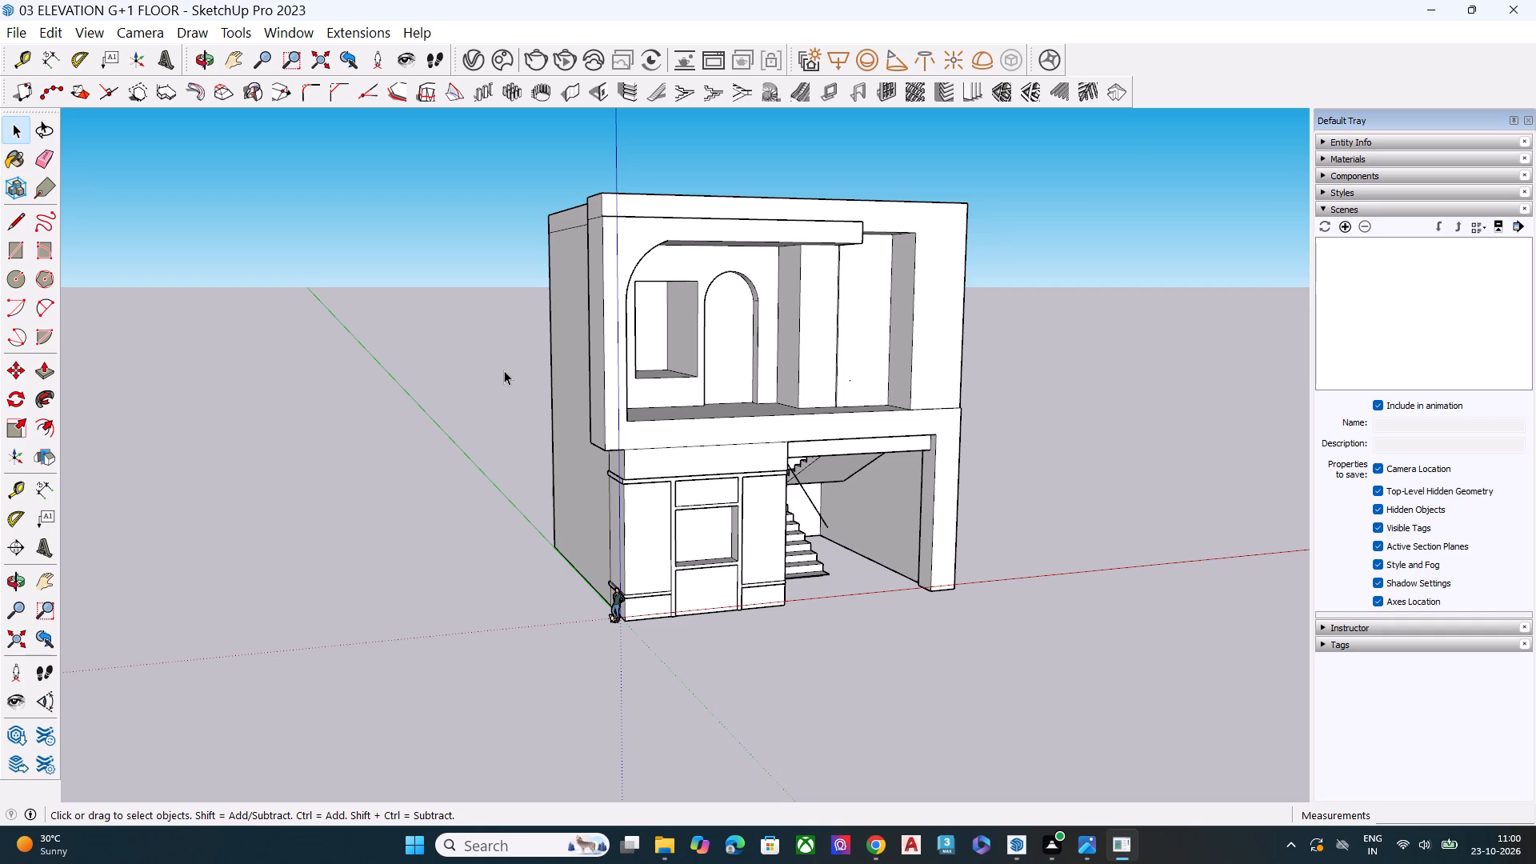
pyautogui.scroll(-5, 737, 453)
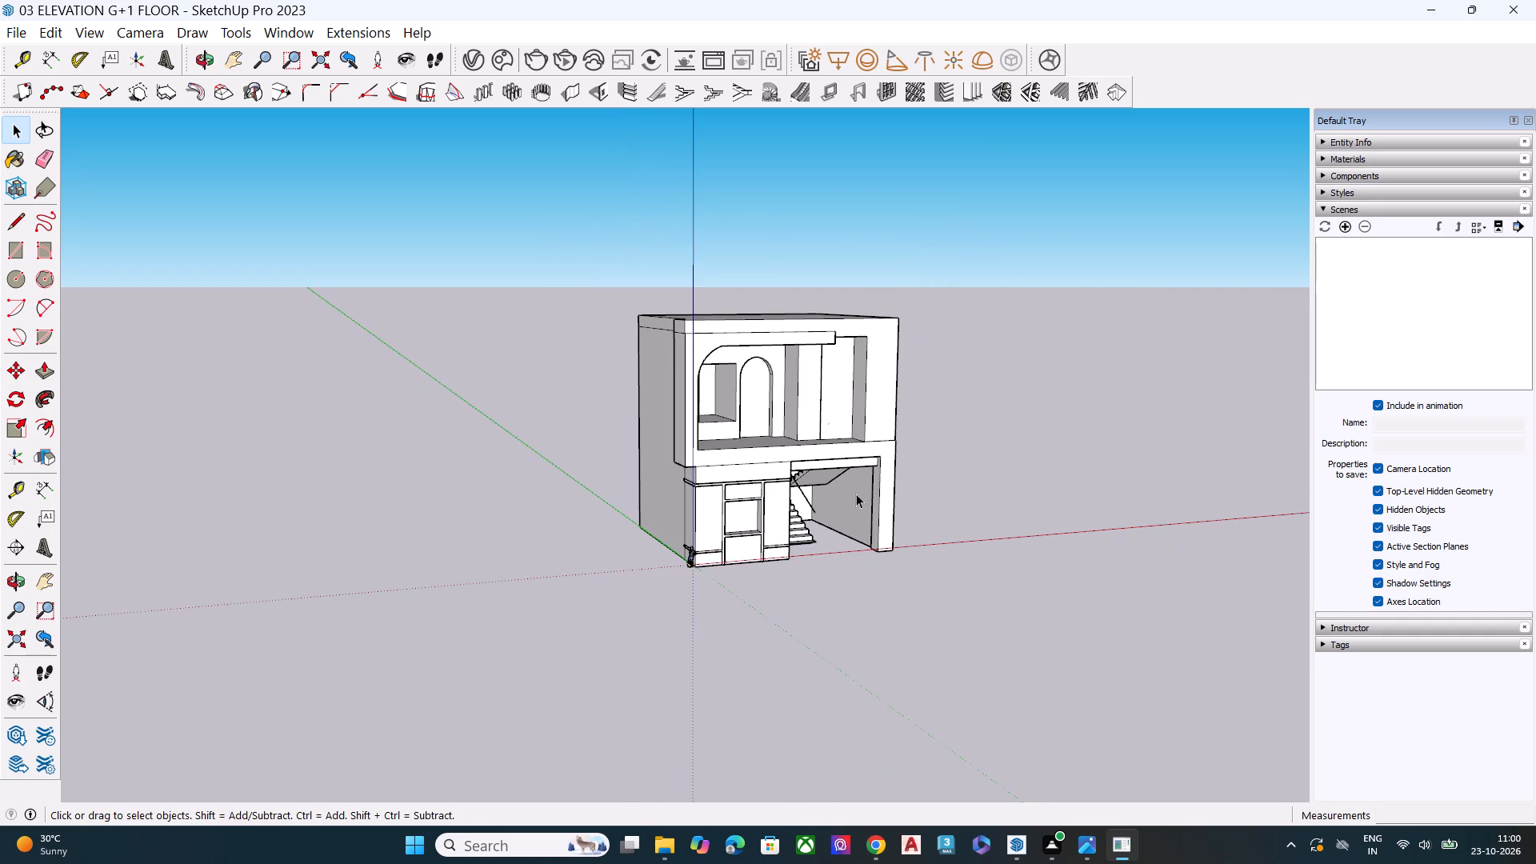
pyautogui.moveTo(856, 488); pyautogui.dragTo(879, 378, button='middle')
pyautogui.scroll(6, 880, 375)
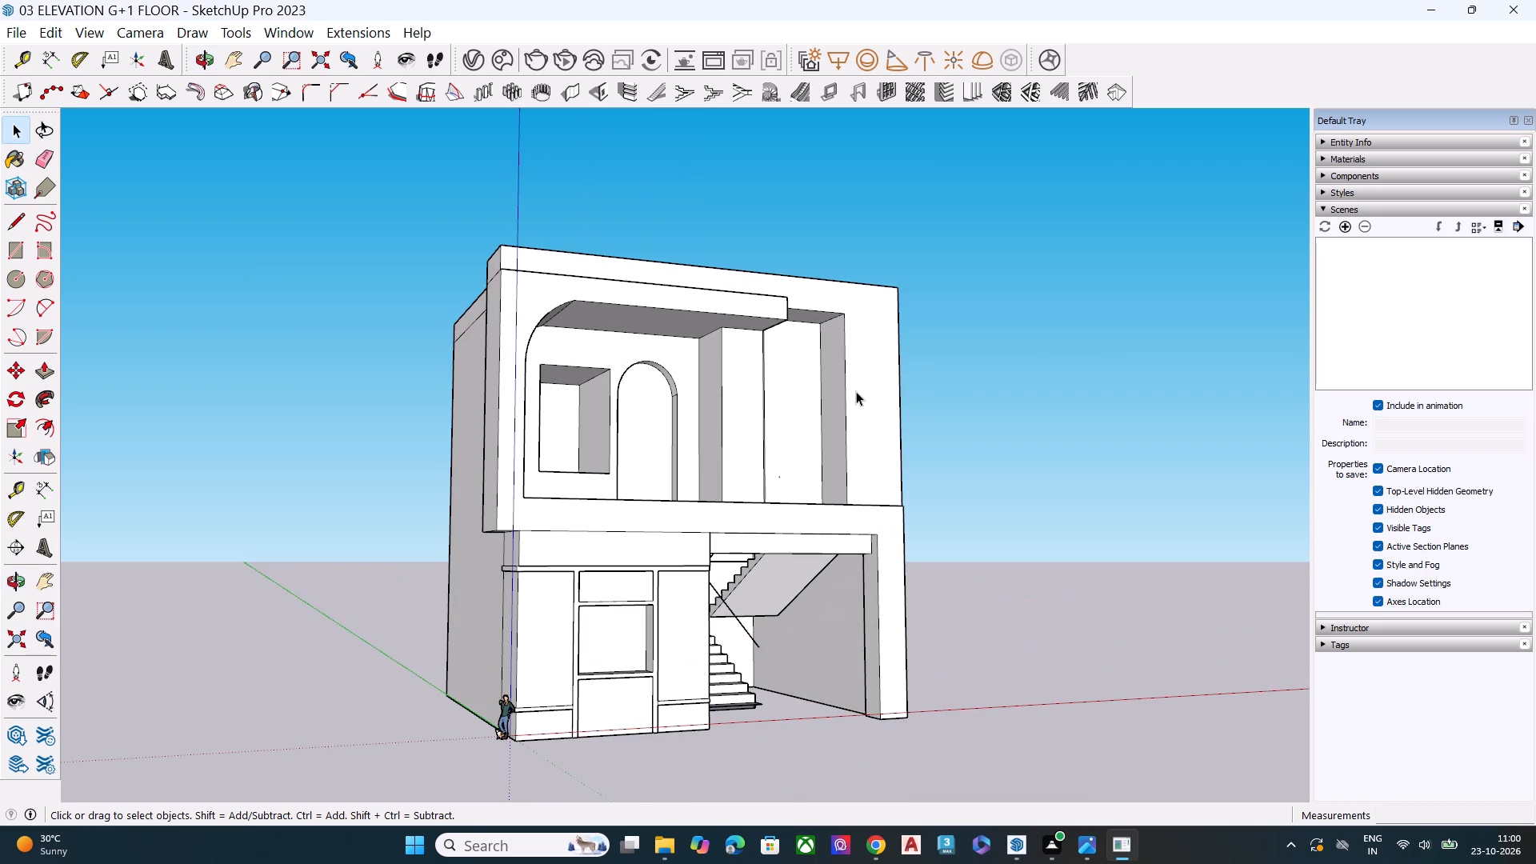
pyautogui.click(785, 442)
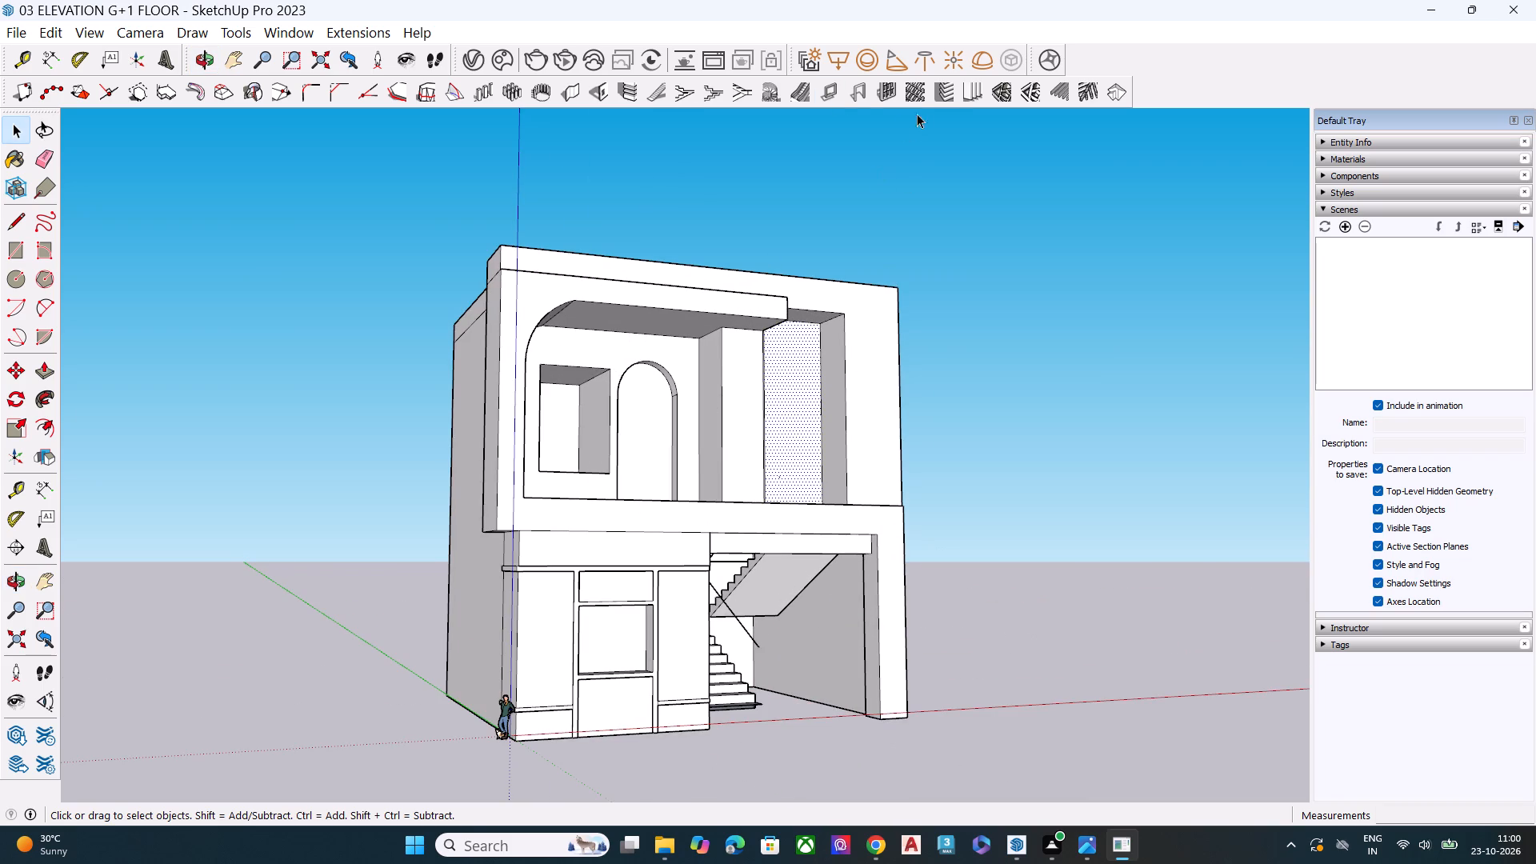
pyautogui.doubleClick(796, 390)
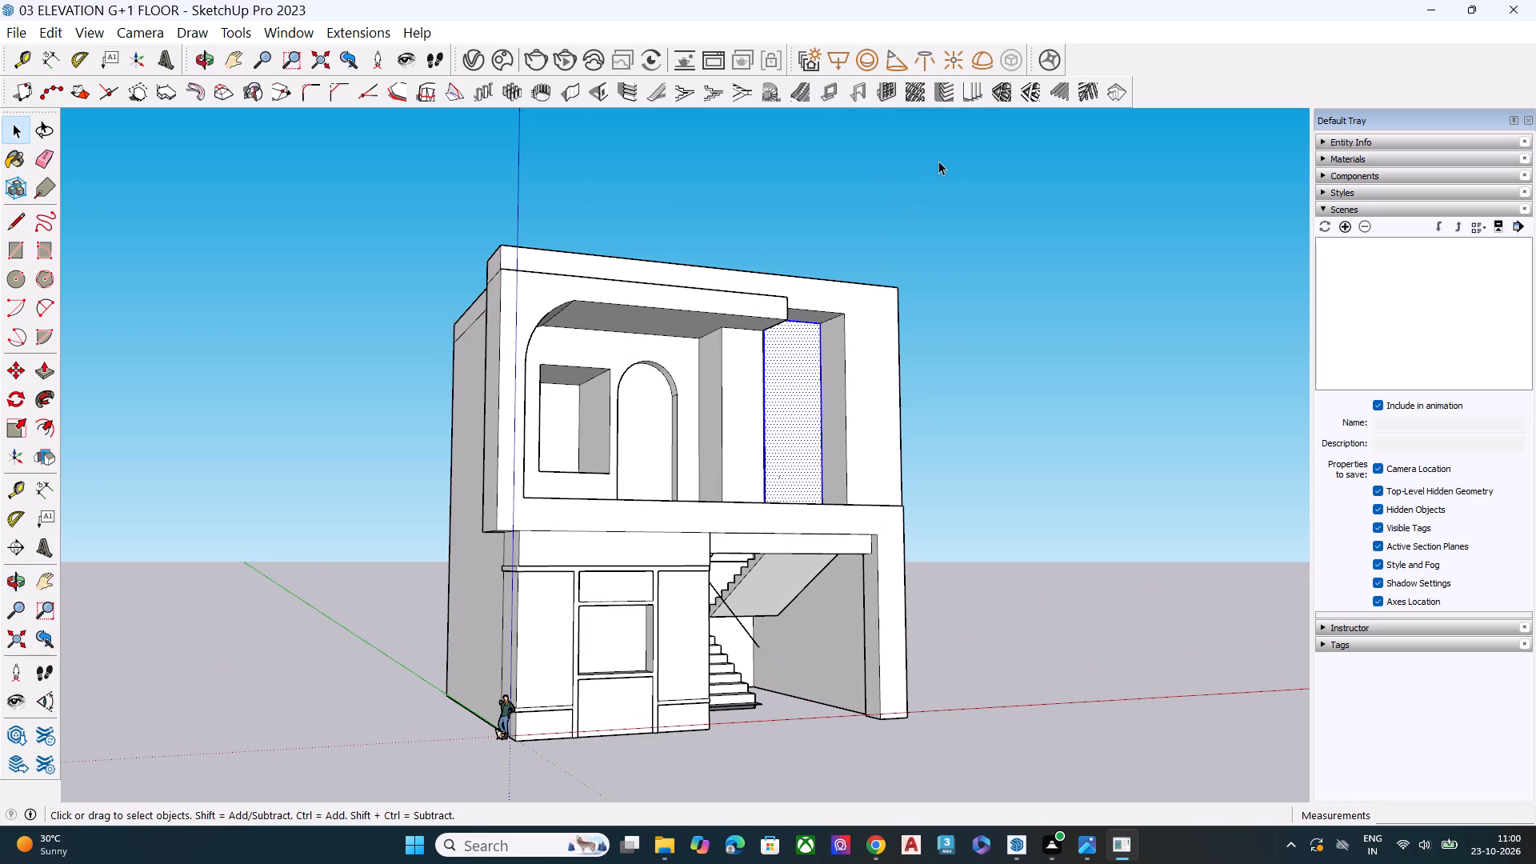
pyautogui.scroll(2, 948, 145)
pyautogui.click(976, 93)
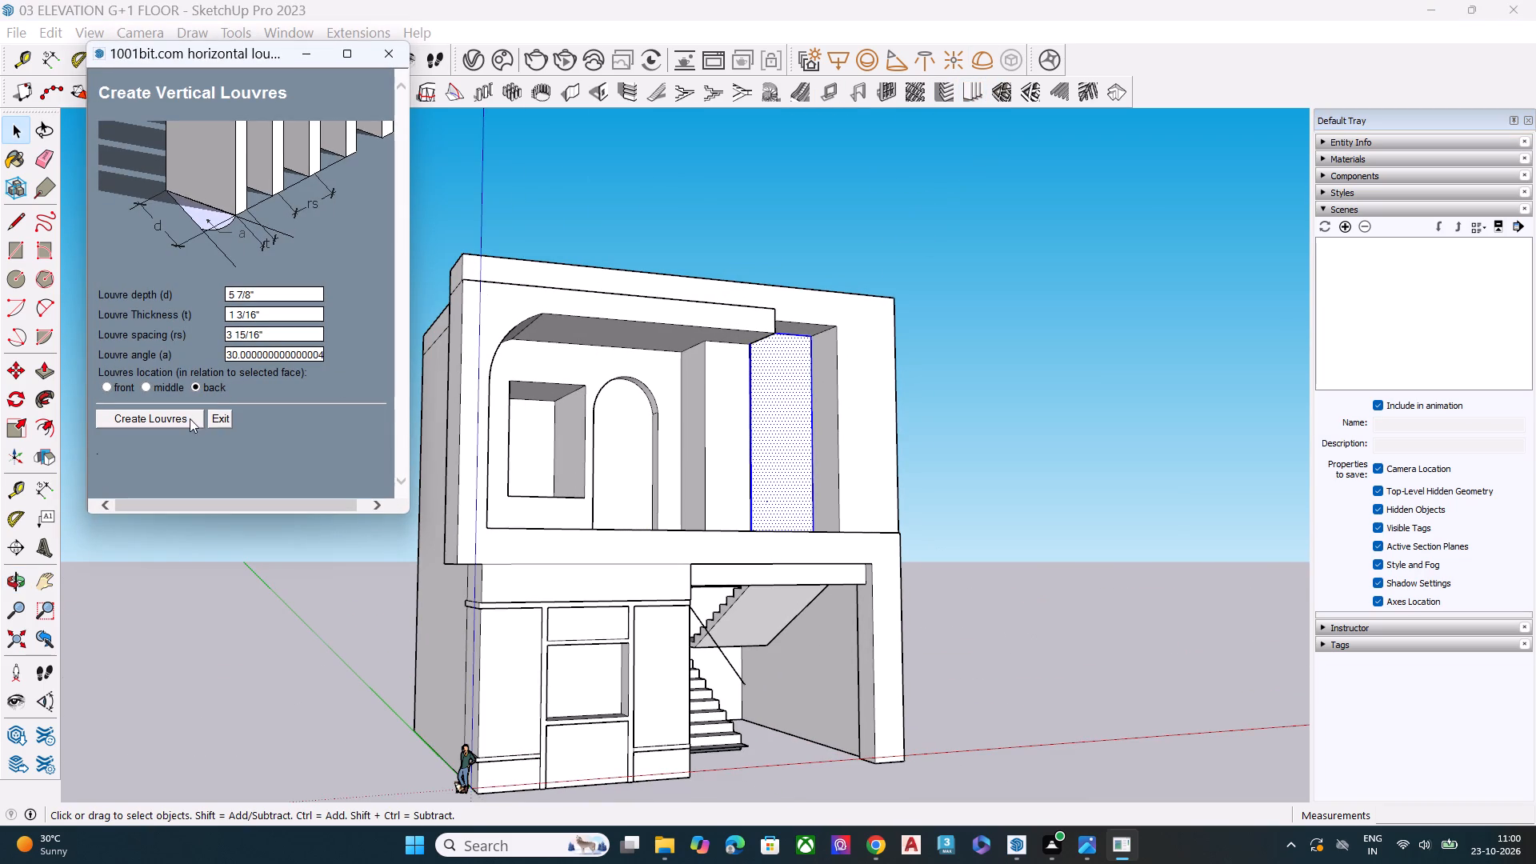
pyautogui.click(318, 349)
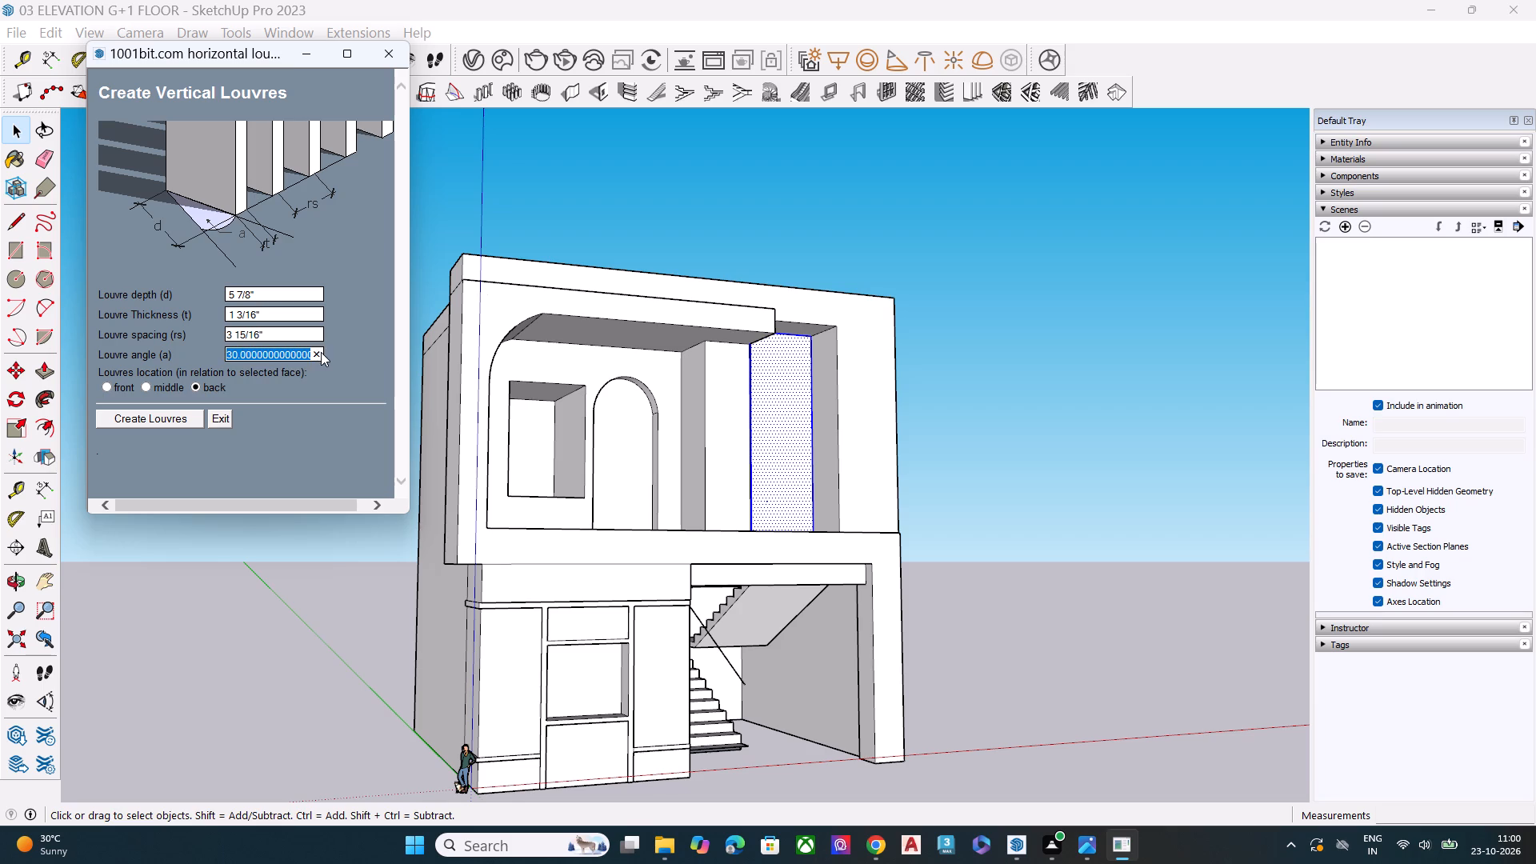
pyautogui.click(314, 355)
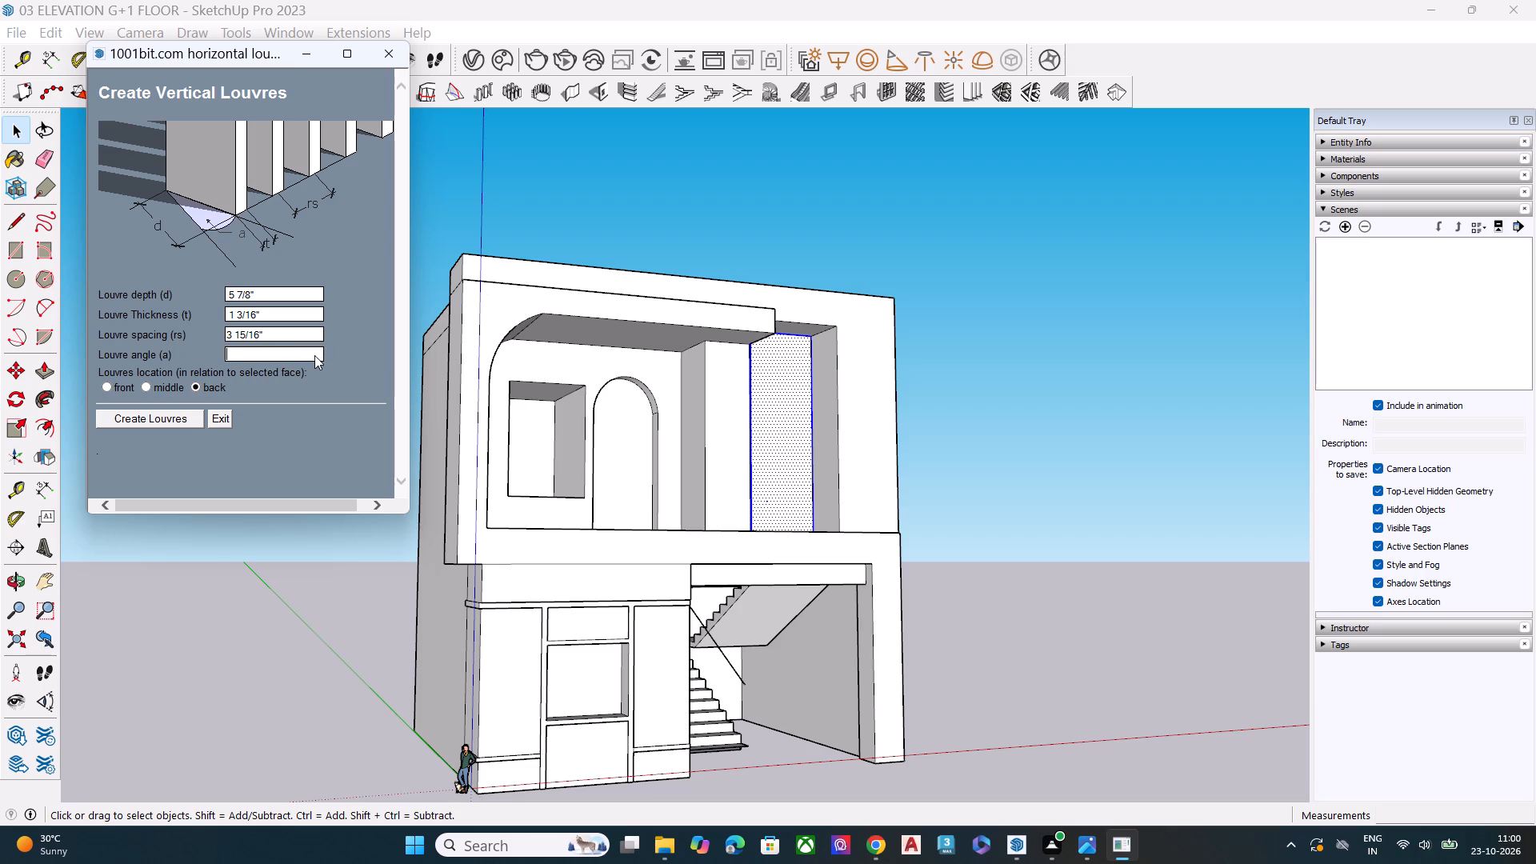
pyautogui.write('90')
pyautogui.press('Return')
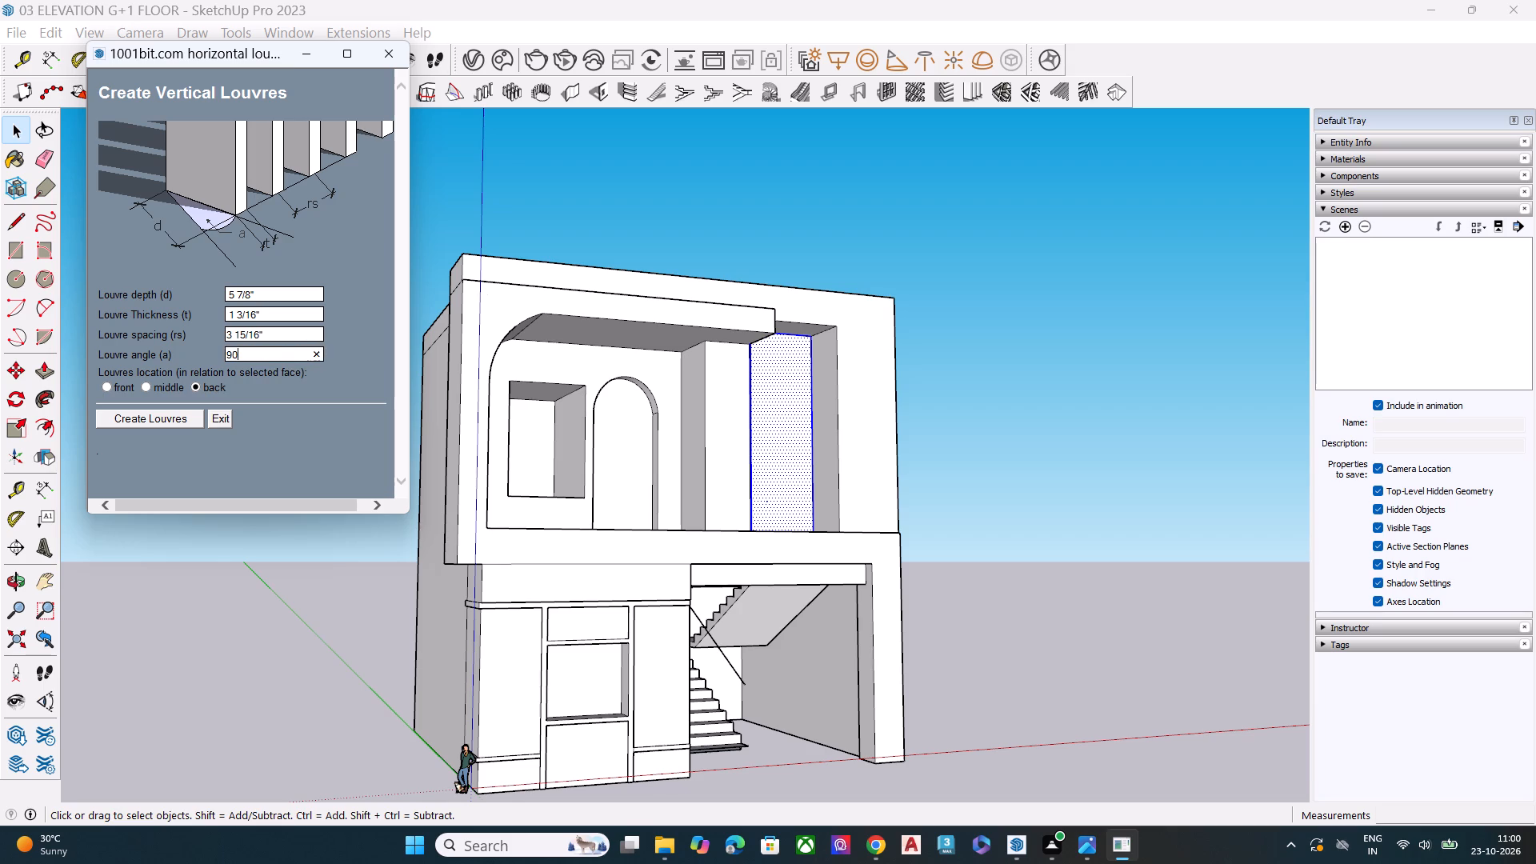
# Set the vertical louvre spacing to 2".
pyautogui.click(285, 335)
pyautogui.press('BackSpace')
pyautogui.press('BackSpace')
pyautogui.press('2')
pyautogui.hotkey('shift', '"')
pyautogui.press('Return')
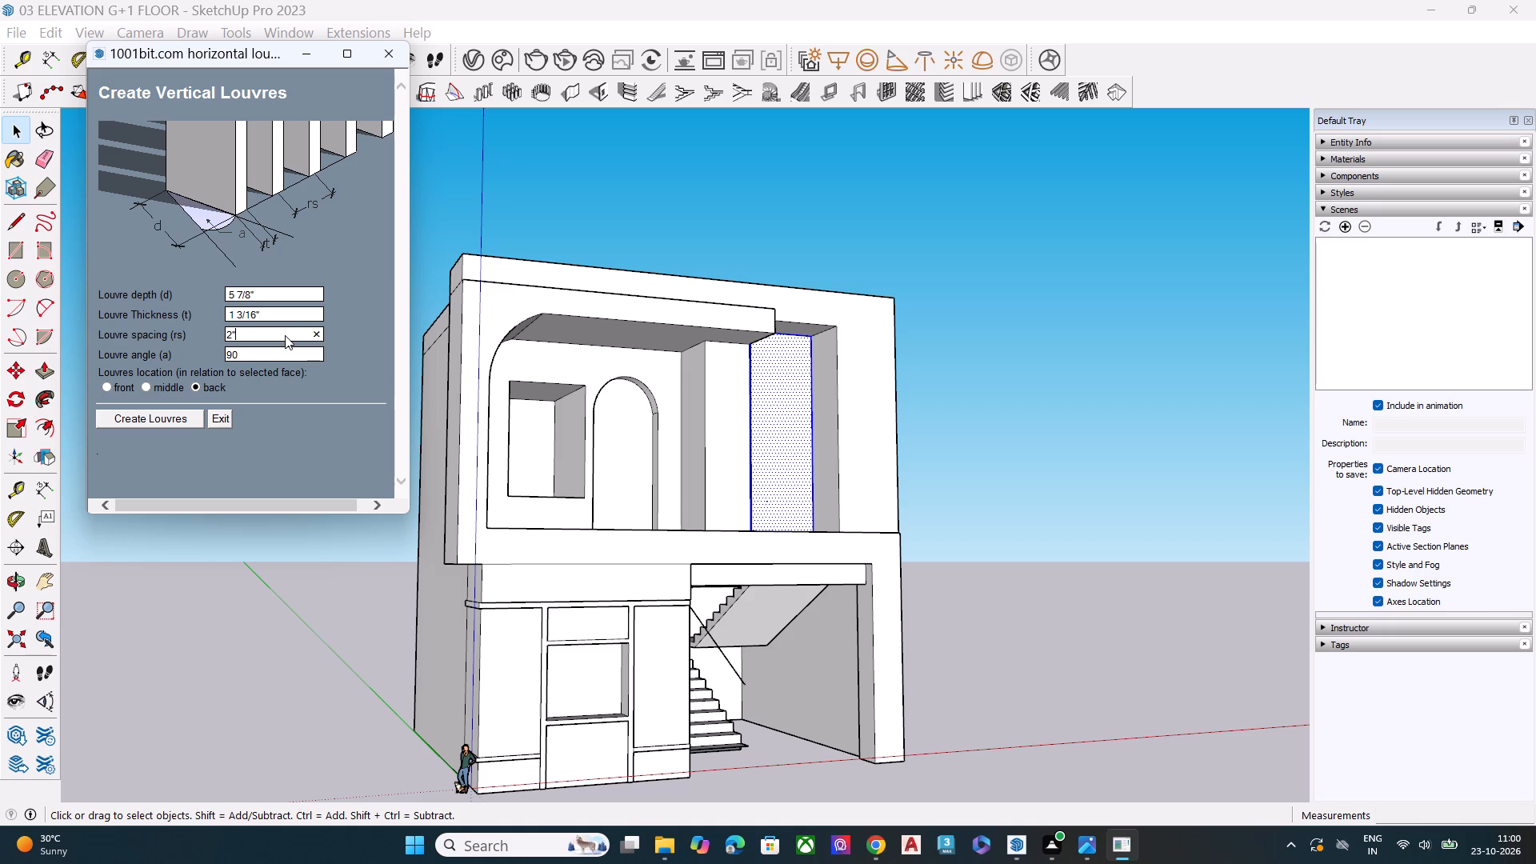
# Set the vertical louvre thickness to 3".
pyautogui.click(285, 320)
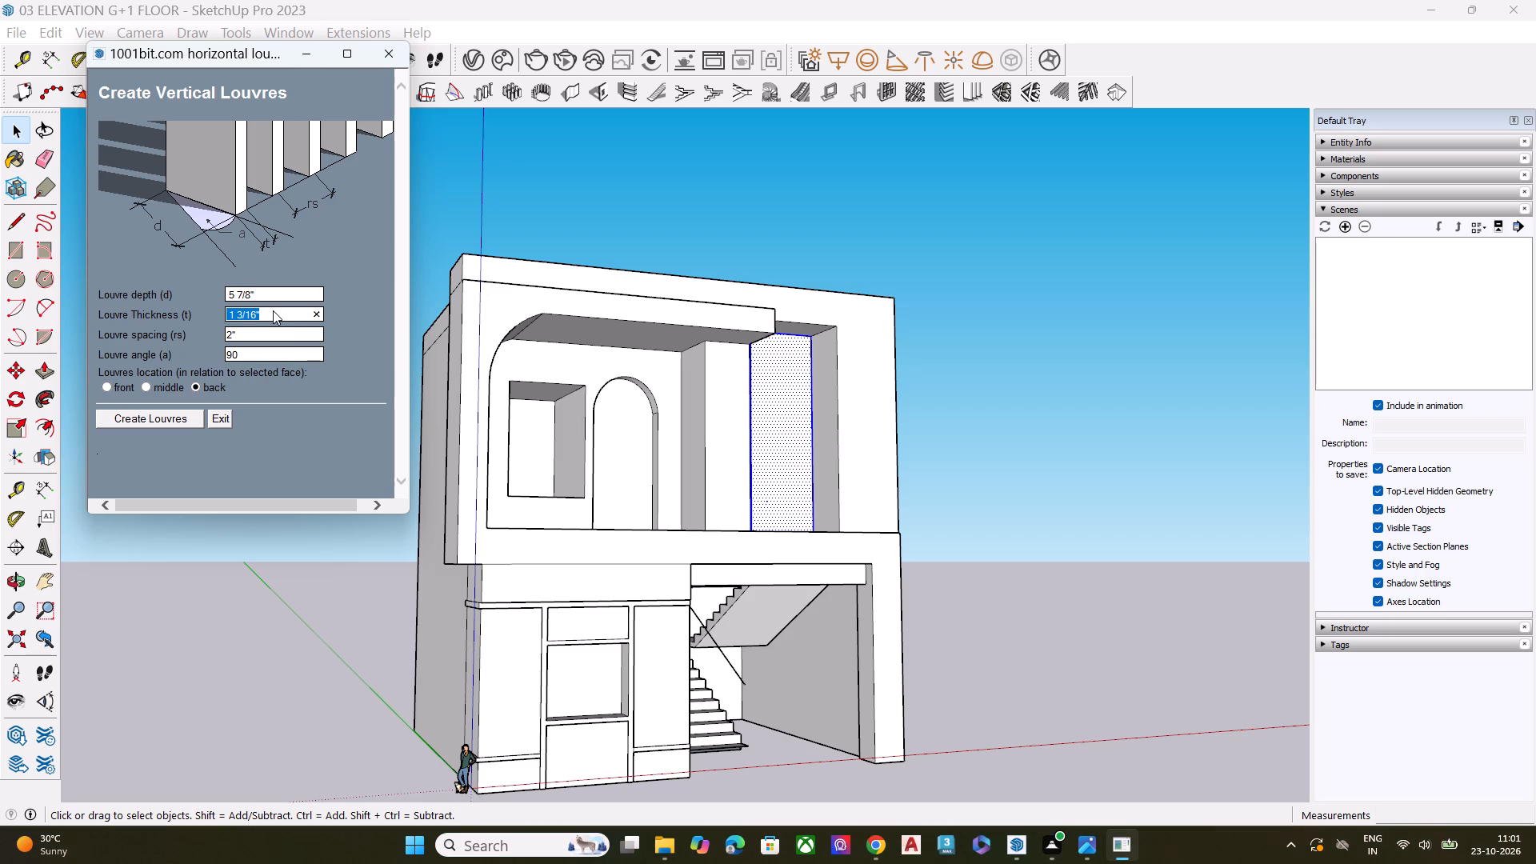
pyautogui.press('BackSpace')
pyautogui.press('BackSpace')
pyautogui.press('BackSpace')
pyautogui.press('BackSpace')
pyautogui.press('3')
pyautogui.hotkey('shift', '"')
pyautogui.press('Return')
# Try to create the vertical louvres on the selected upper-floor recessed wall face, using the middle location.
pyautogui.click(147, 385)
pyautogui.click(154, 422)
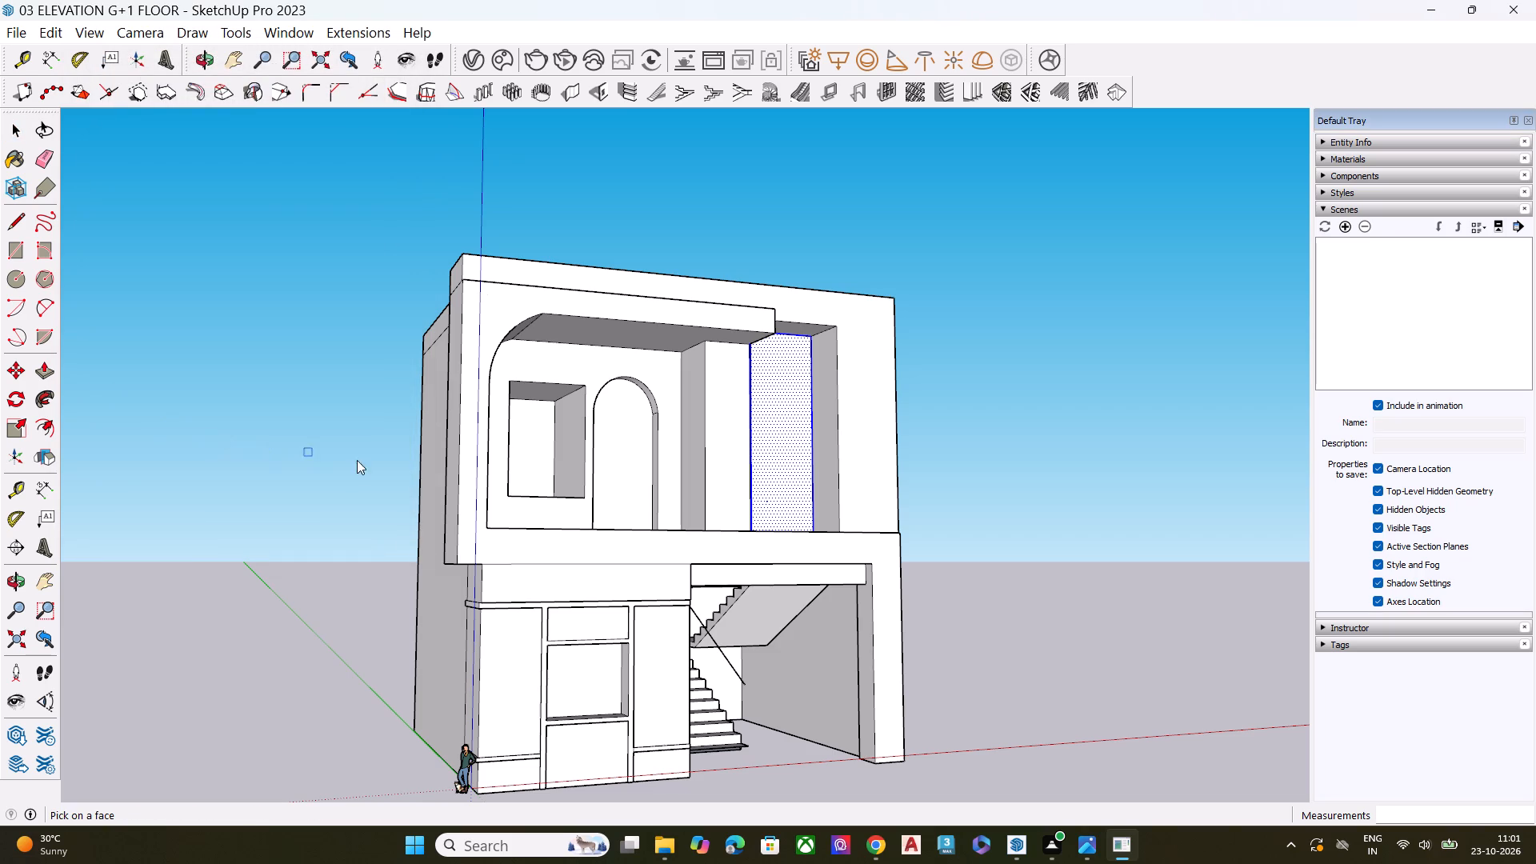
pyautogui.moveTo(794, 452); pyautogui.dragTo(819, 656, button='middle')
pyautogui.scroll(12, 747, 358)
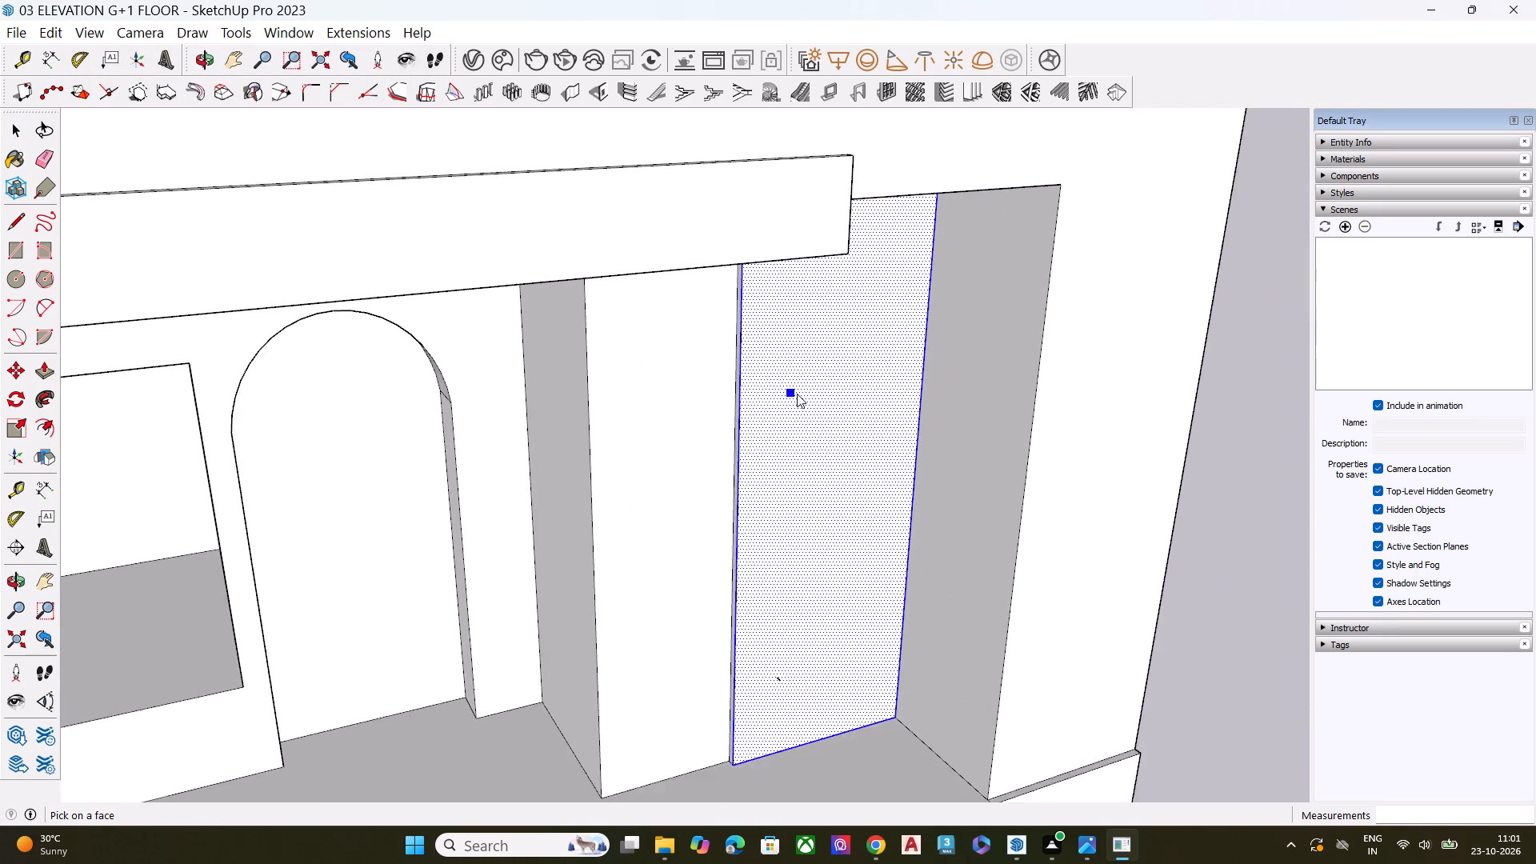
pyautogui.scroll(2, 797, 394)
pyautogui.scroll(-1, 797, 394)
pyautogui.scroll(3, 798, 394)
pyautogui.click(818, 396)
pyautogui.scroll(-1, 698, 458)
pyautogui.scroll(1, 694, 459)
pyautogui.scroll(-4, 690, 459)
pyautogui.scroll(1, 619, 460)
pyautogui.scroll(-4, 594, 466)
pyautogui.scroll(-6, 731, 414)
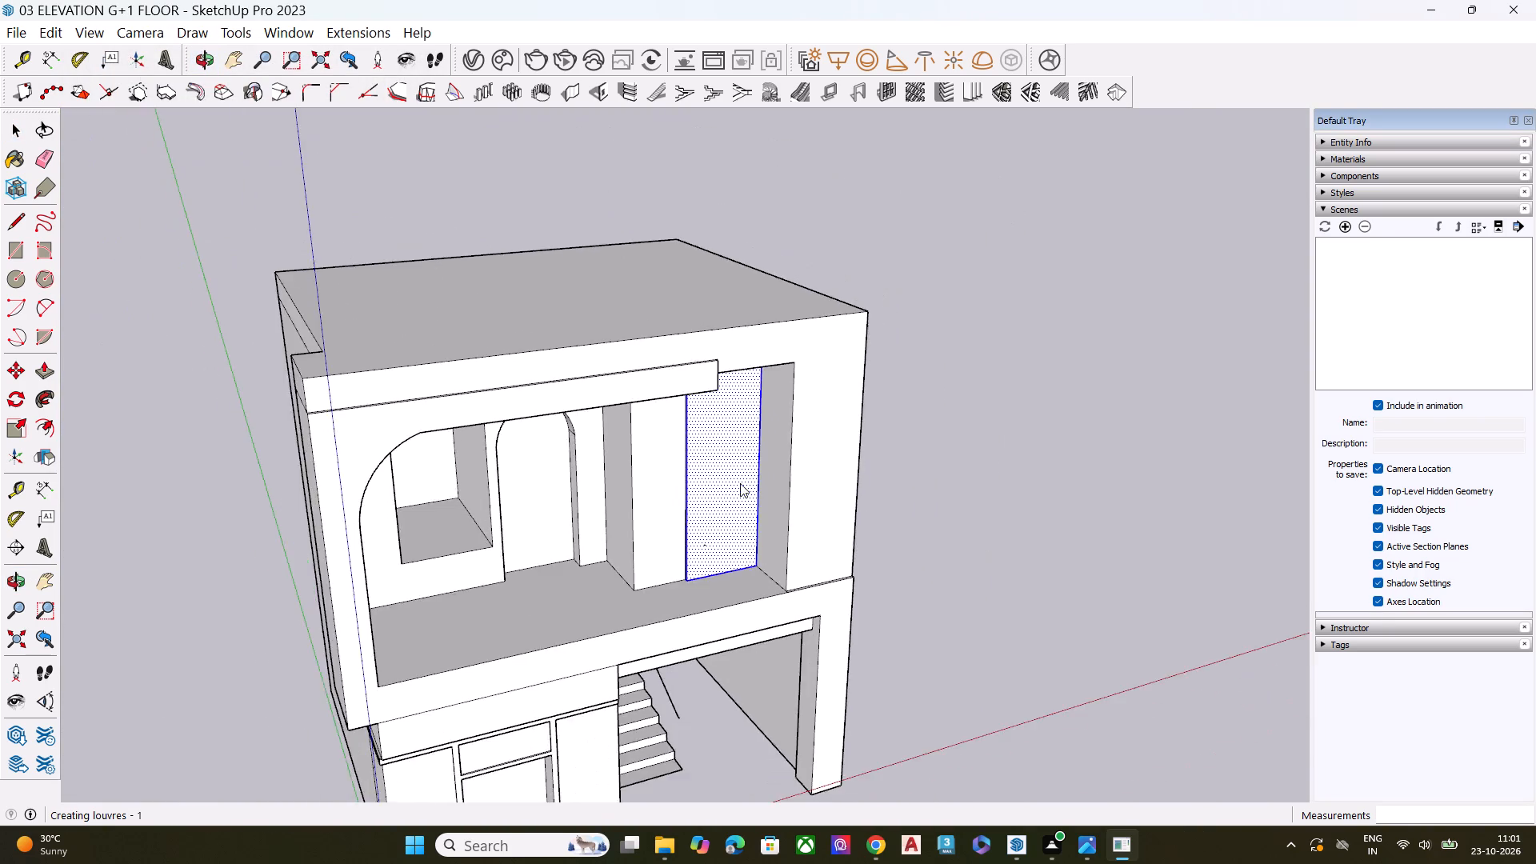
# Examine the recessed wall face up close, around the short line near its base, for the louvre geometry.
pyautogui.moveTo(740, 483); pyautogui.dragTo(1098, 281, button='middle')
pyautogui.scroll(3, 642, 432)
pyautogui.scroll(-1, 642, 432)
pyautogui.scroll(6, 643, 434)
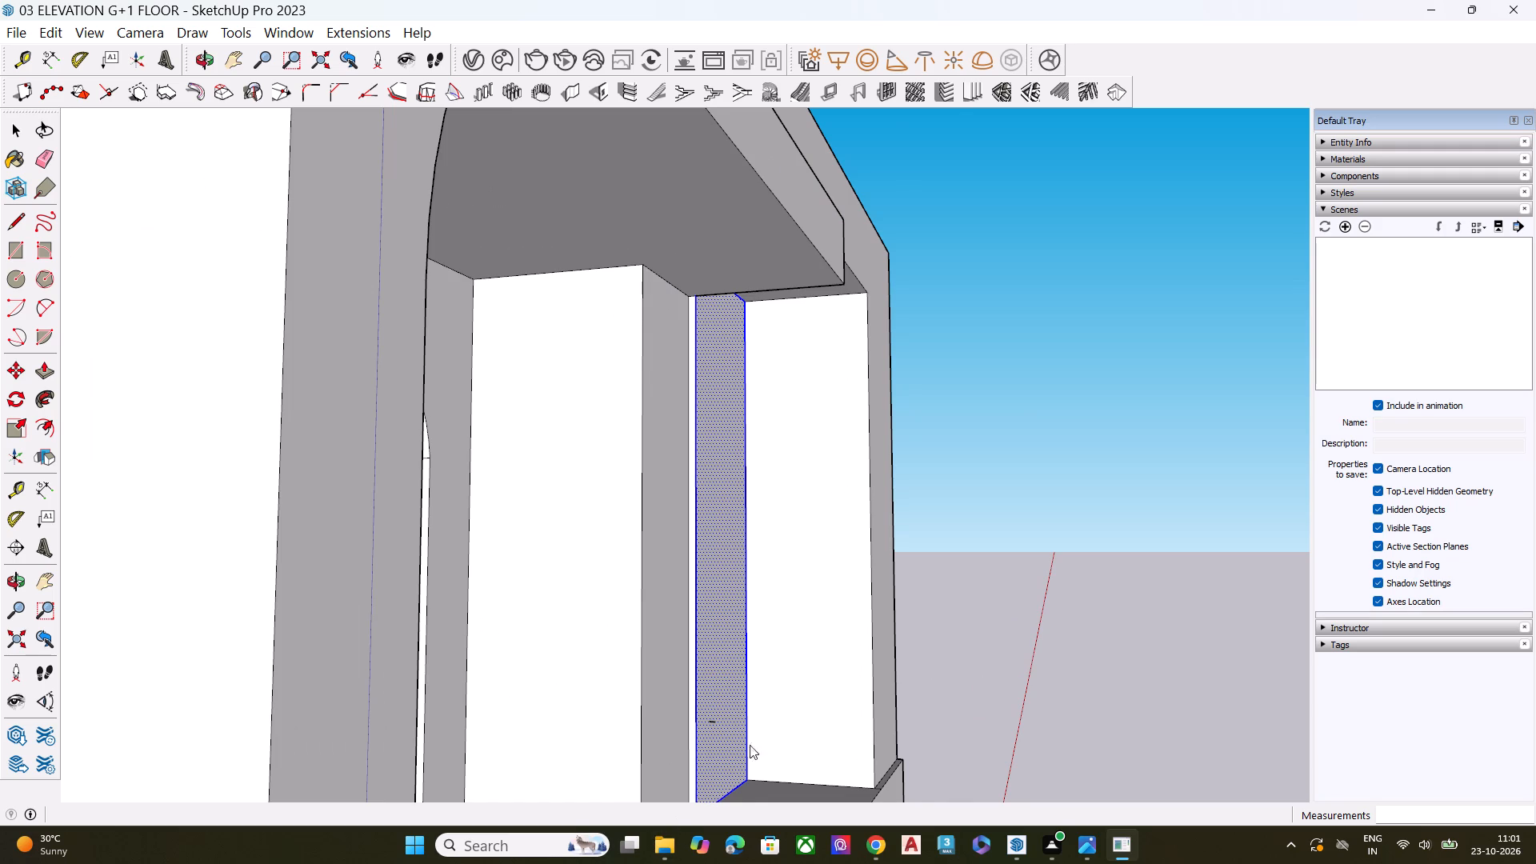
pyautogui.scroll(1, 710, 762)
pyautogui.scroll(-1, 710, 762)
pyautogui.scroll(3, 710, 762)
pyautogui.scroll(-4, 710, 762)
pyautogui.scroll(1, 710, 762)
pyautogui.scroll(-1, 710, 762)
pyautogui.scroll(5, 710, 762)
pyautogui.scroll(-1, 713, 709)
pyautogui.scroll(10, 713, 709)
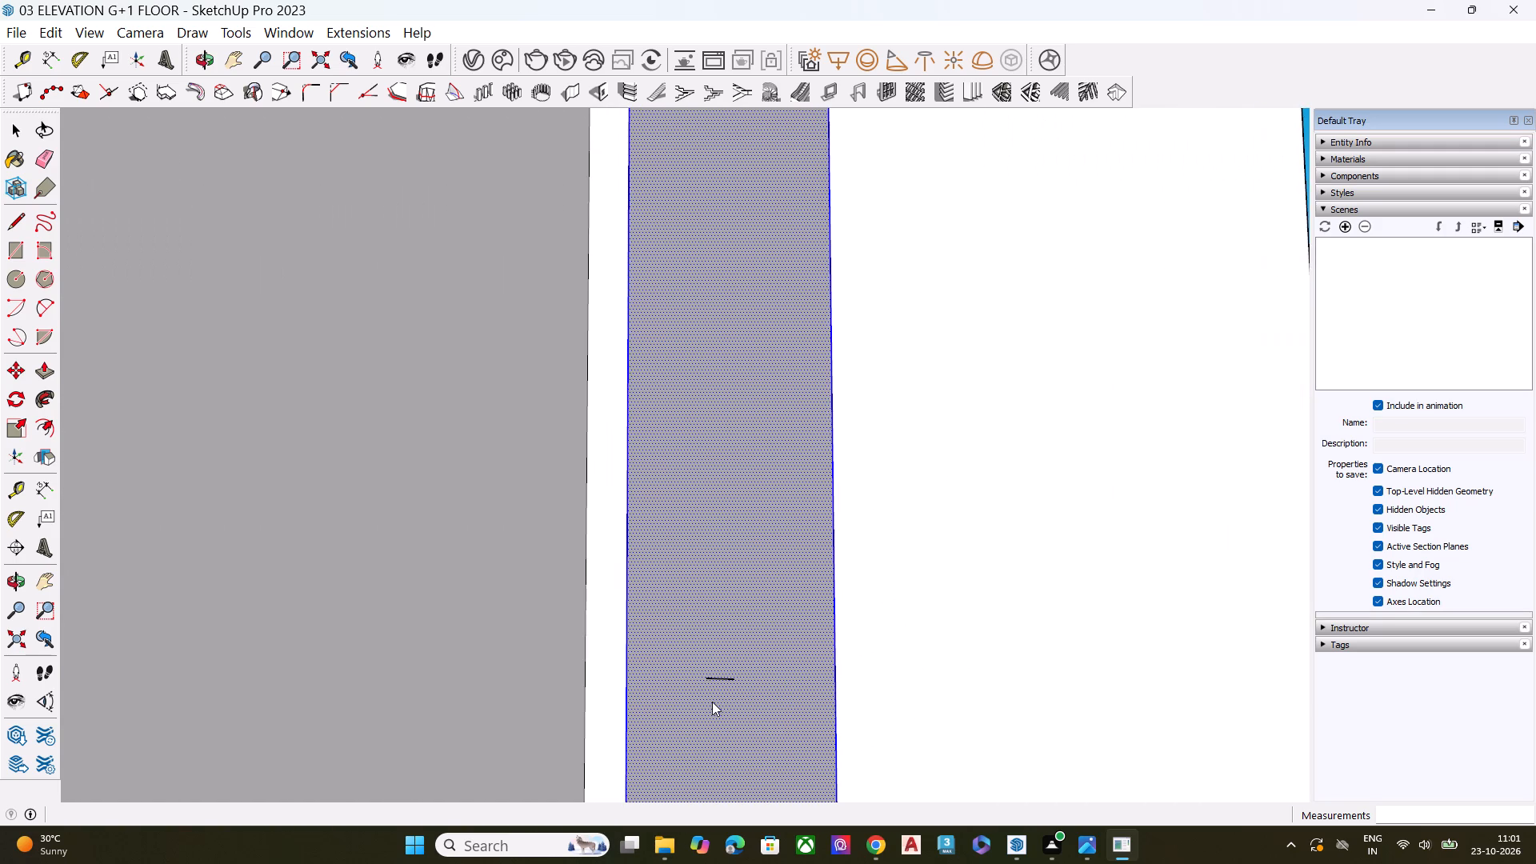
pyautogui.moveTo(712, 702); pyautogui.dragTo(522, 748, button='middle')
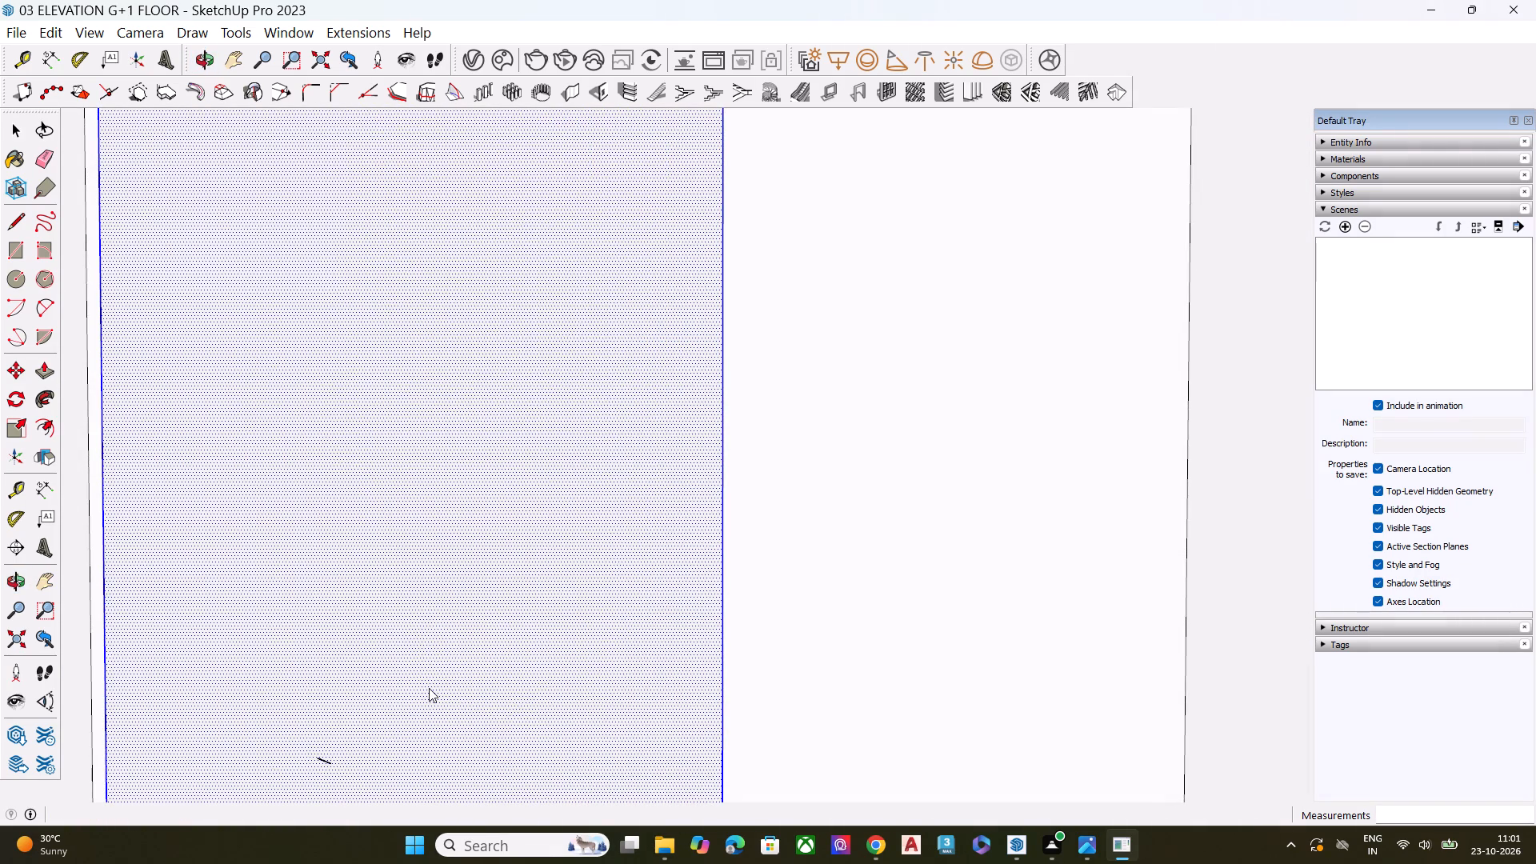
# Turn on the display of back edges and inspect the short line on the recessed wall face and the surrounding building.
pyautogui.press('k')
pyautogui.scroll(-8, 424, 682)
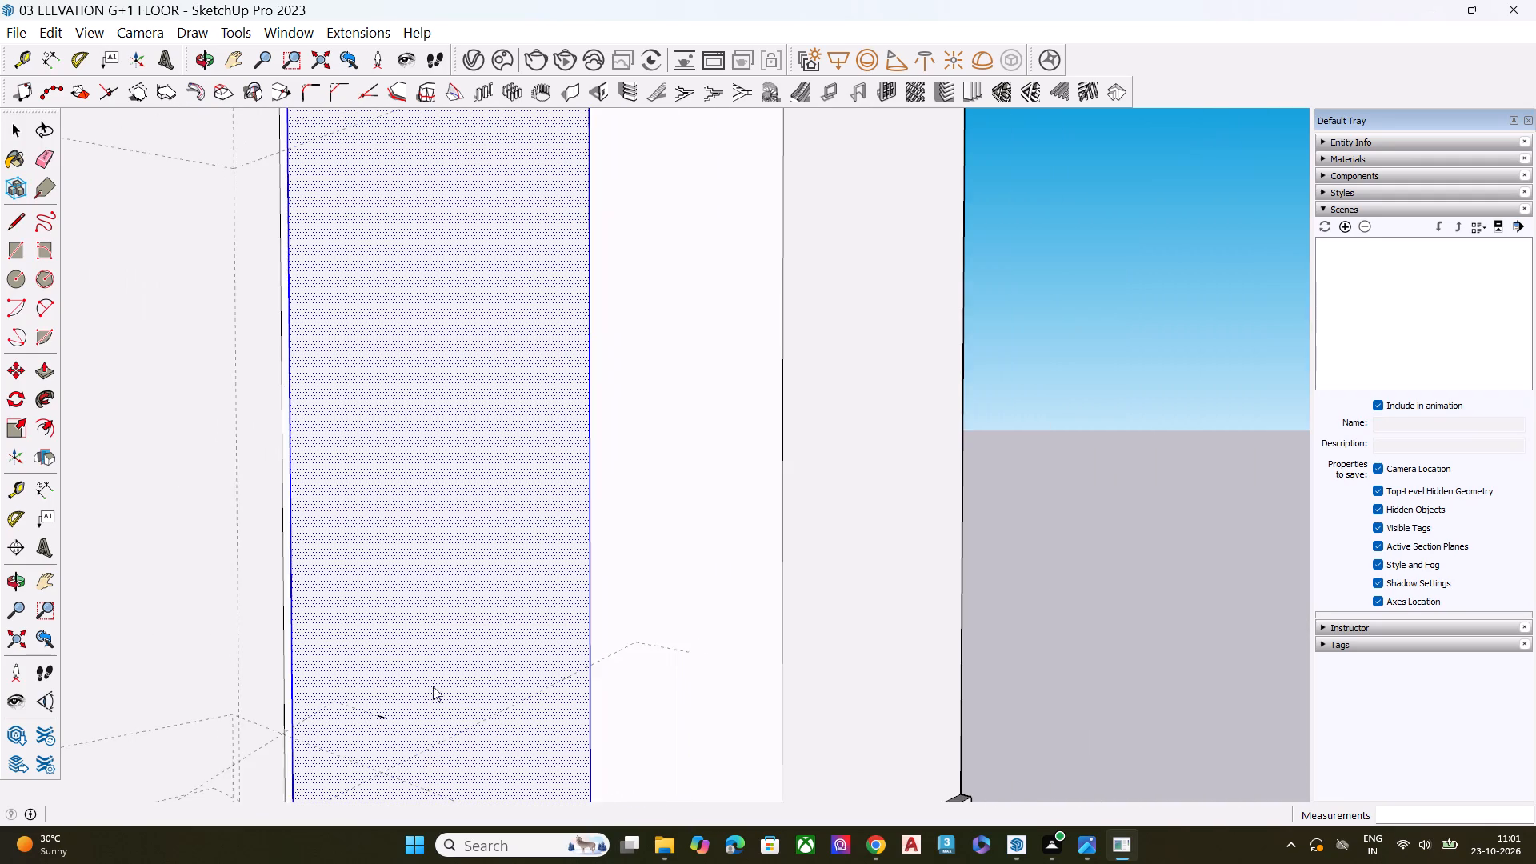
pyautogui.moveTo(399, 690); pyautogui.dragTo(582, 622, button='middle')
pyautogui.scroll(10, 533, 675)
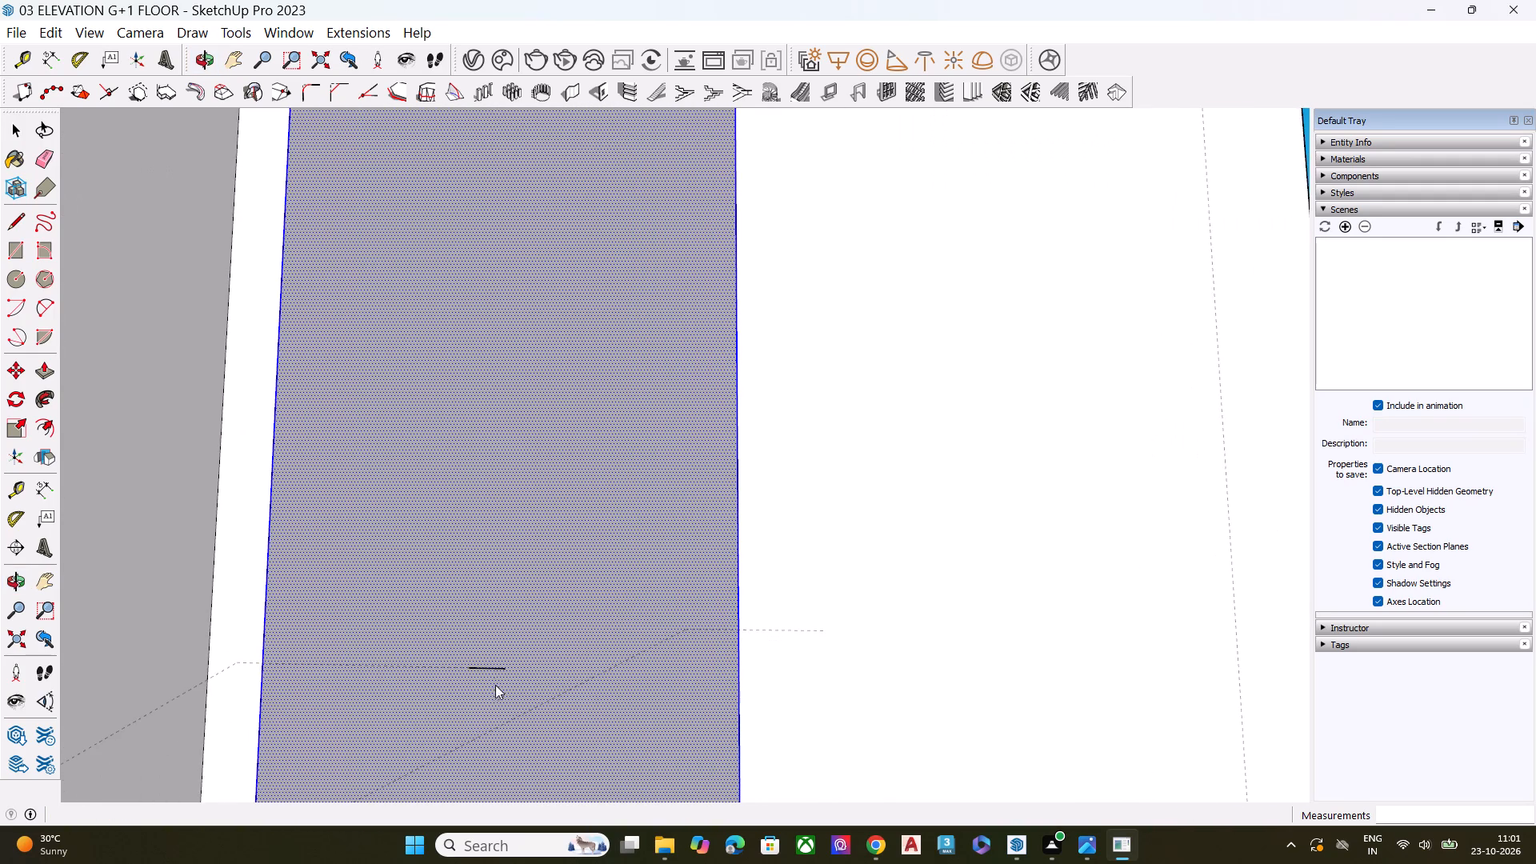
pyautogui.scroll(5, 494, 673)
pyautogui.click(495, 666)
pyautogui.click(506, 666)
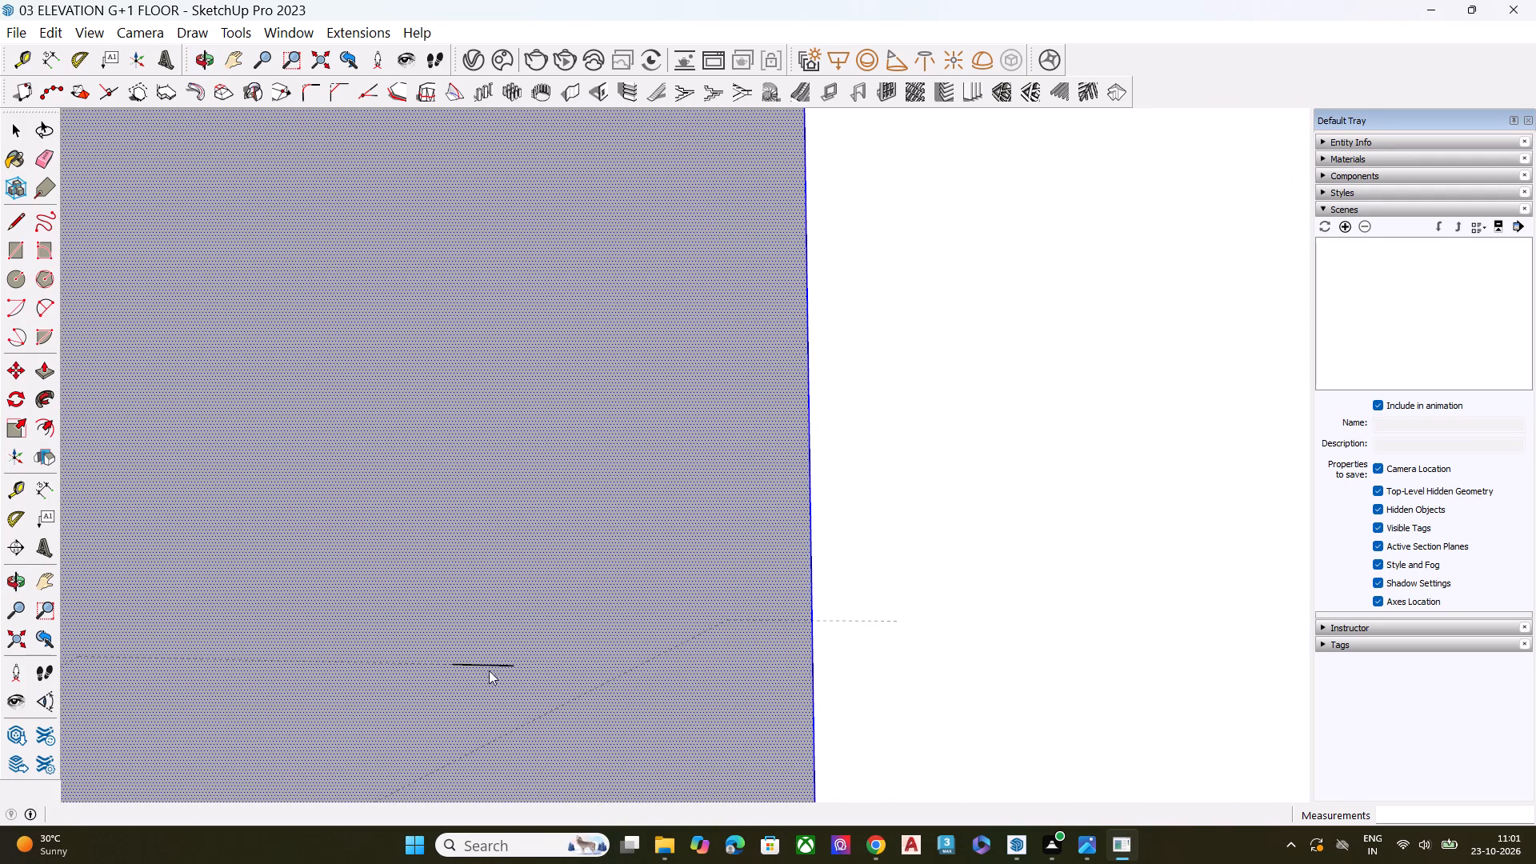
pyautogui.scroll(-4, 464, 676)
pyautogui.scroll(1, 464, 676)
pyautogui.scroll(-3, 464, 676)
pyautogui.scroll(-17, 533, 664)
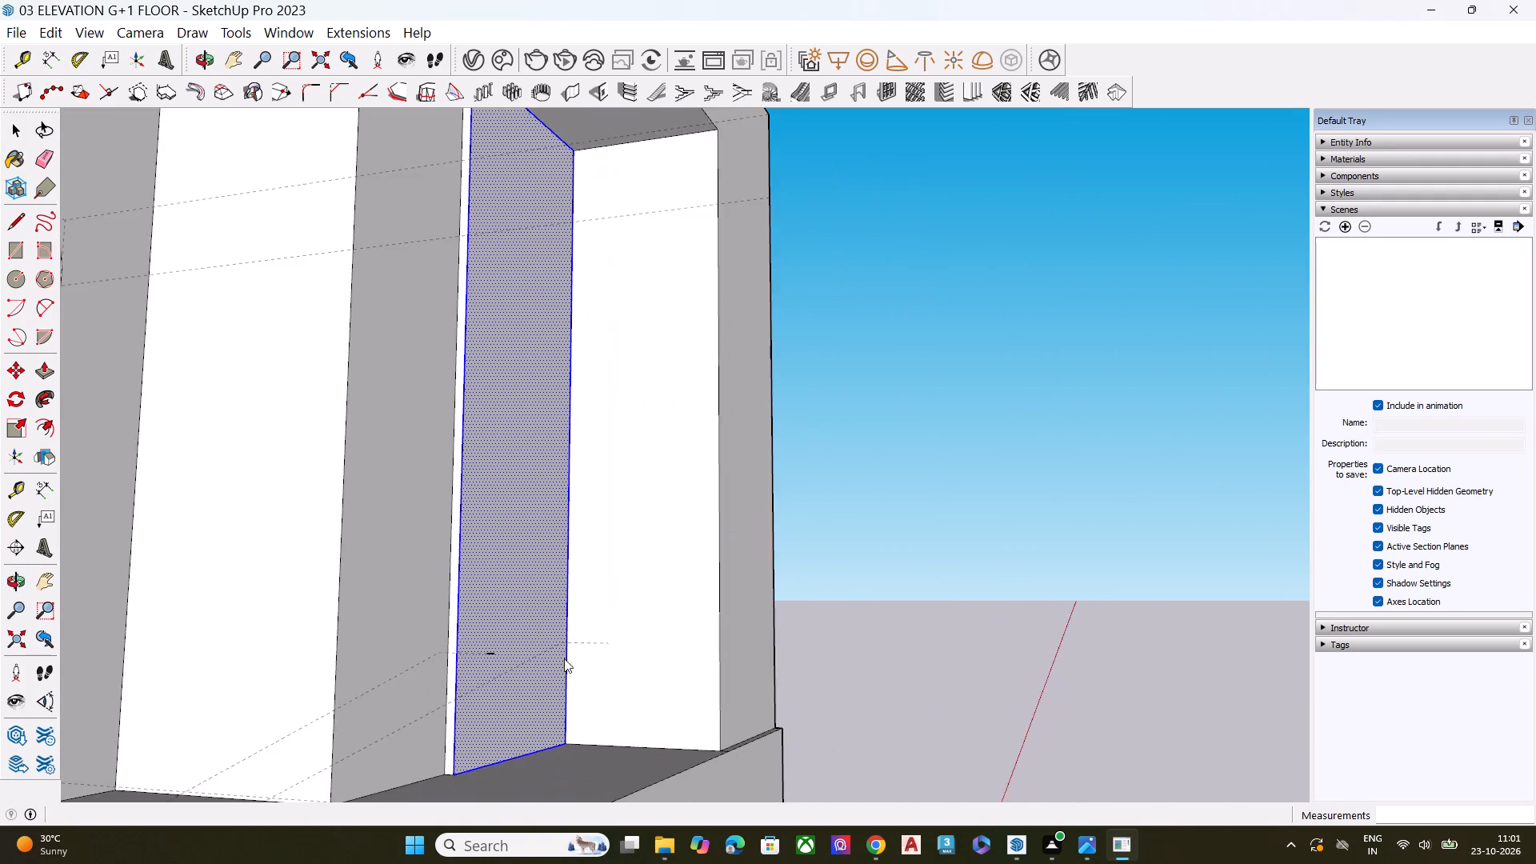
pyautogui.moveTo(569, 665); pyautogui.dragTo(570, 860, button='middle')
pyautogui.scroll(-3, 506, 655)
pyautogui.scroll(2, 506, 655)
pyautogui.scroll(-5, 506, 655)
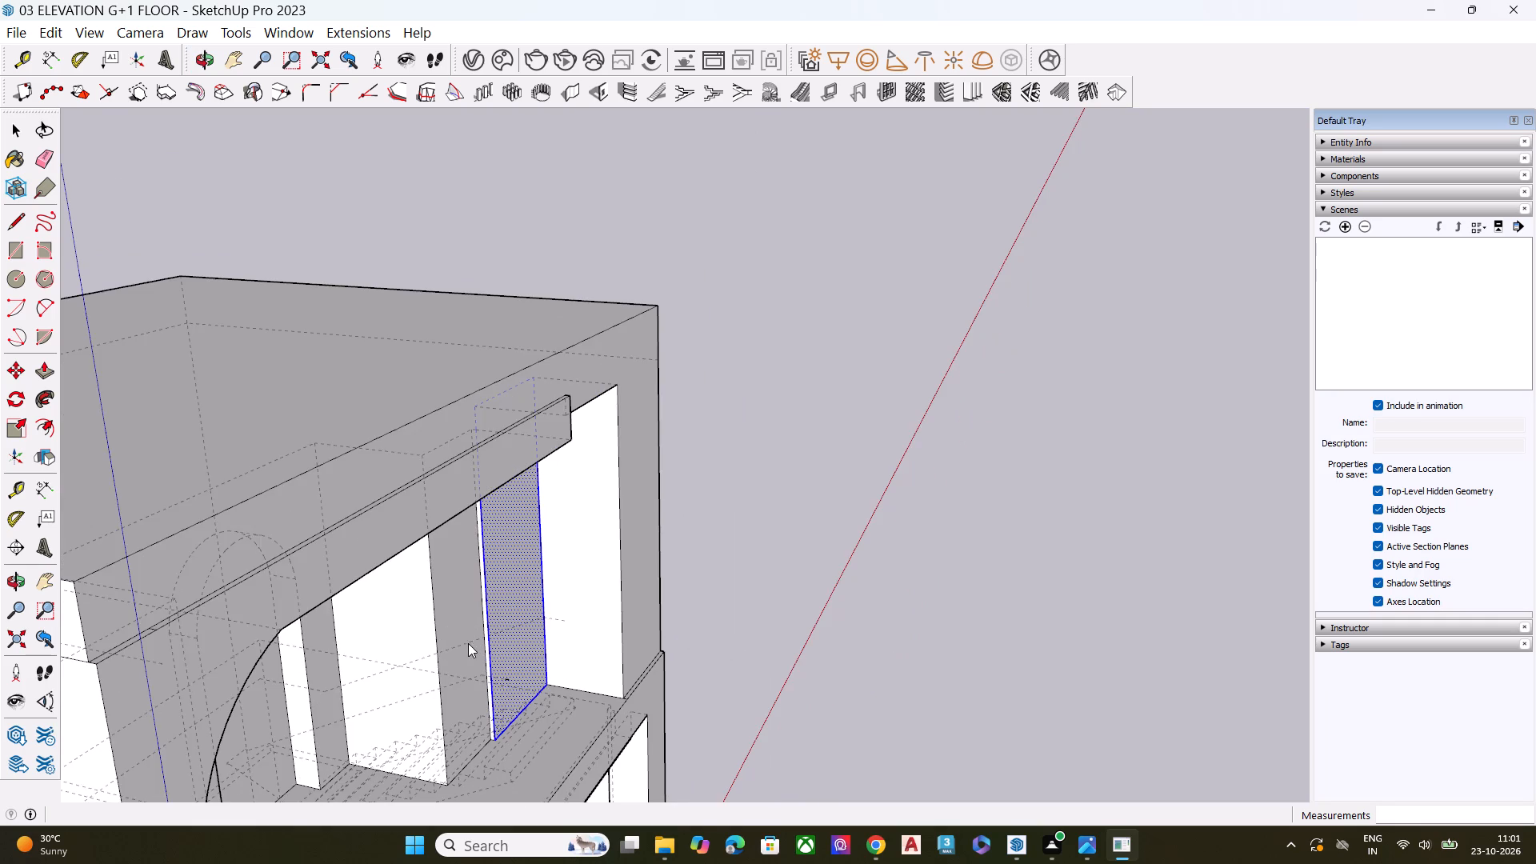
pyautogui.scroll(-5, 470, 632)
pyautogui.scroll(1, 470, 632)
pyautogui.scroll(-5, 470, 632)
pyautogui.moveTo(494, 758); pyautogui.dragTo(471, 638, button='middle')
pyautogui.scroll(-6, 397, 576)
pyautogui.scroll(13, 470, 742)
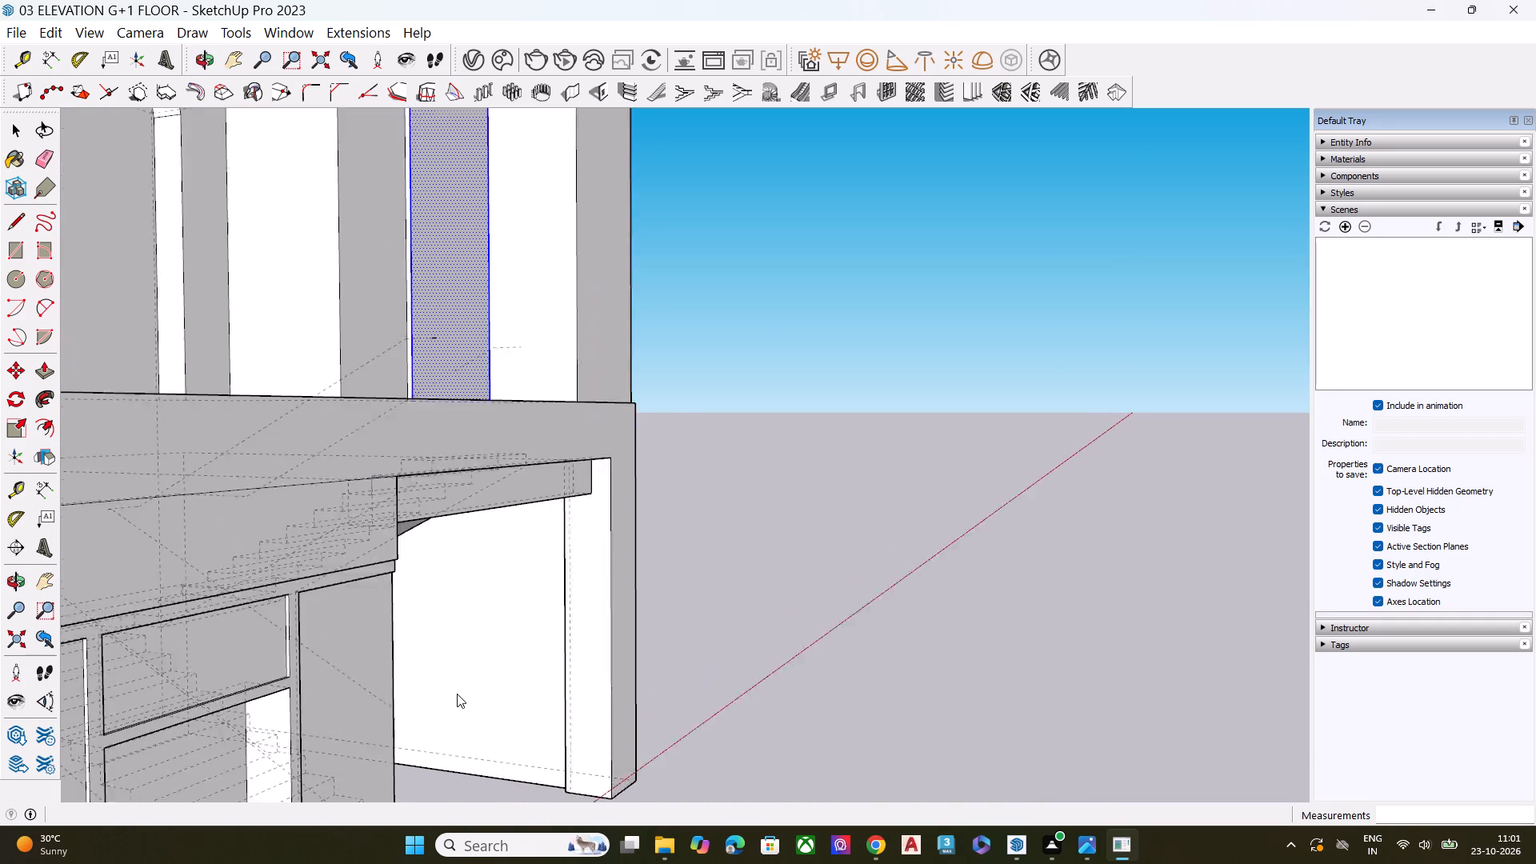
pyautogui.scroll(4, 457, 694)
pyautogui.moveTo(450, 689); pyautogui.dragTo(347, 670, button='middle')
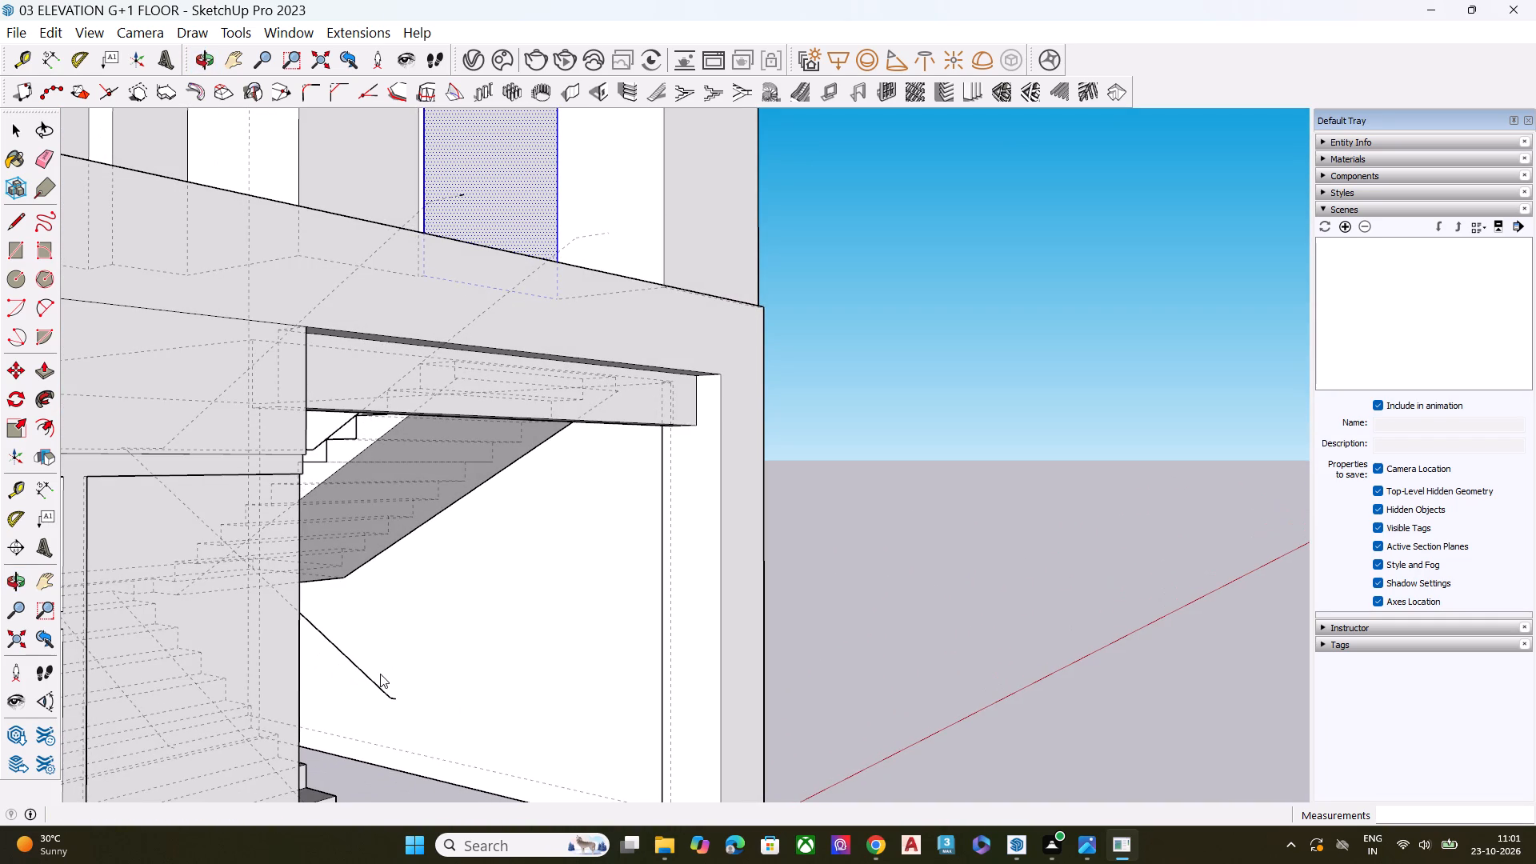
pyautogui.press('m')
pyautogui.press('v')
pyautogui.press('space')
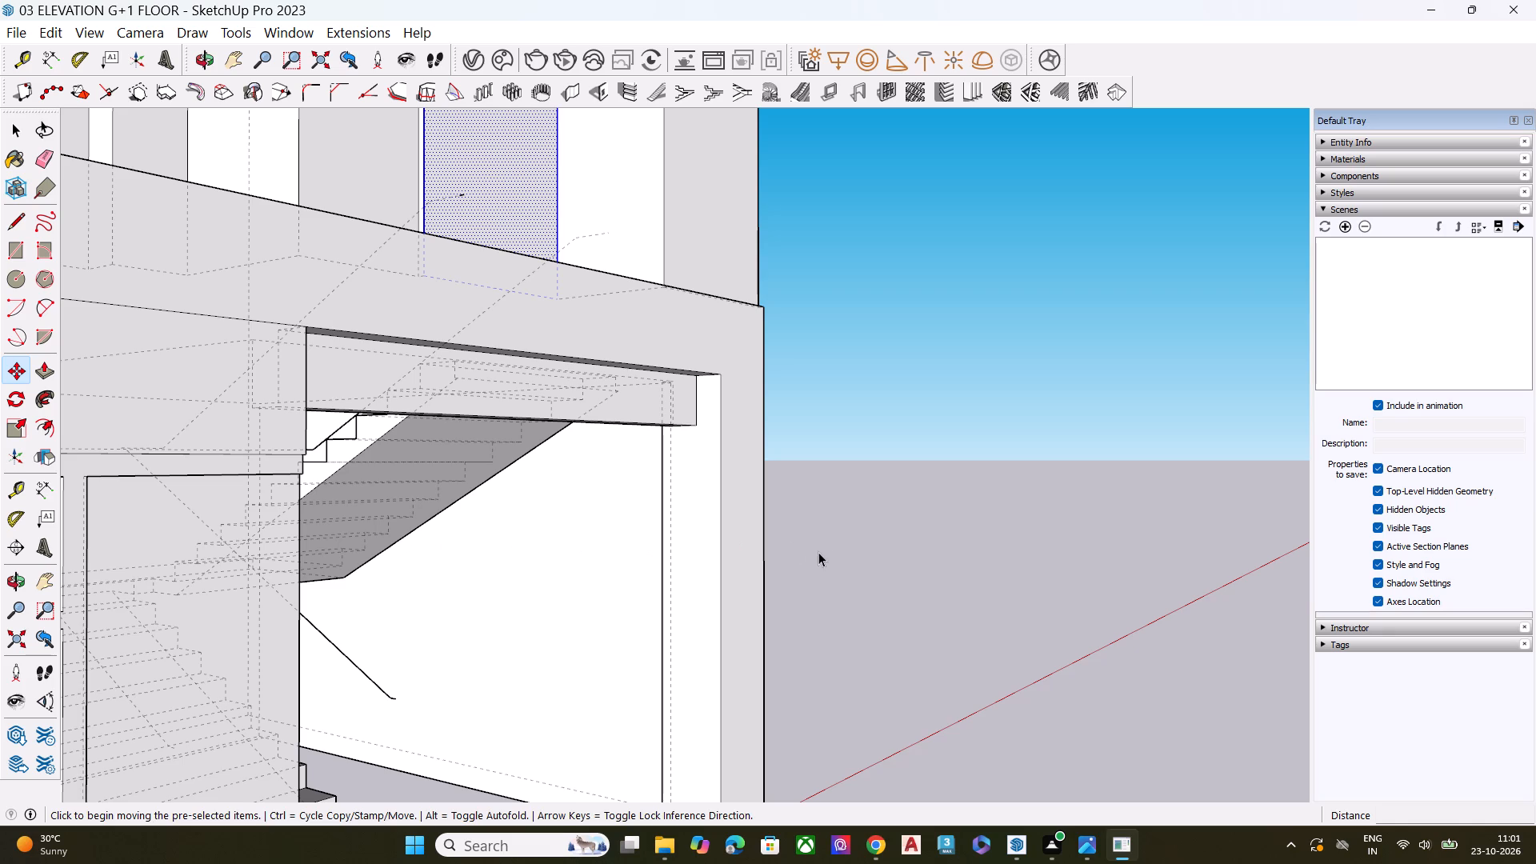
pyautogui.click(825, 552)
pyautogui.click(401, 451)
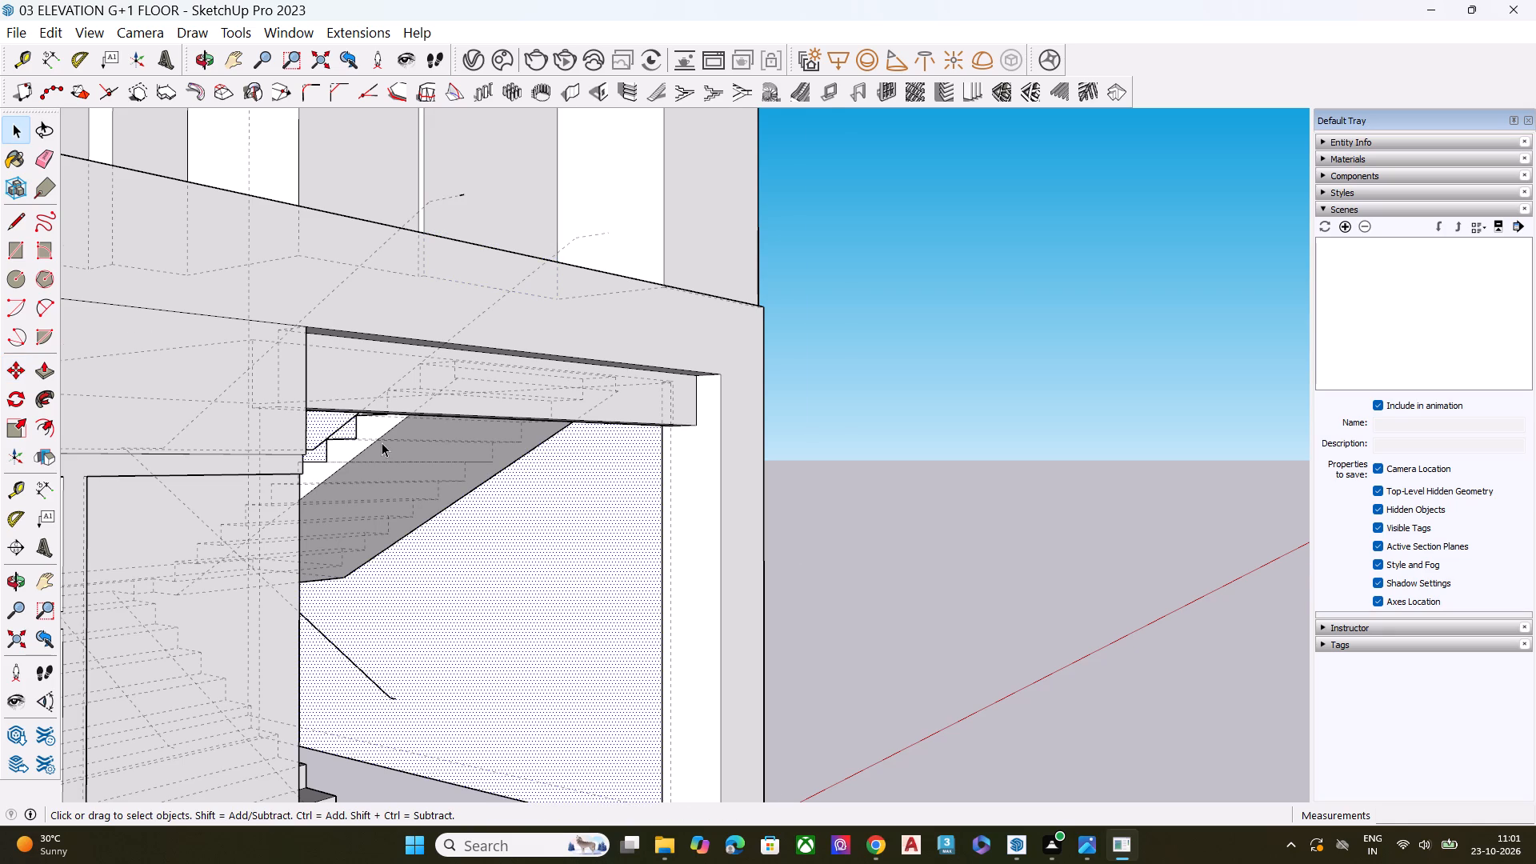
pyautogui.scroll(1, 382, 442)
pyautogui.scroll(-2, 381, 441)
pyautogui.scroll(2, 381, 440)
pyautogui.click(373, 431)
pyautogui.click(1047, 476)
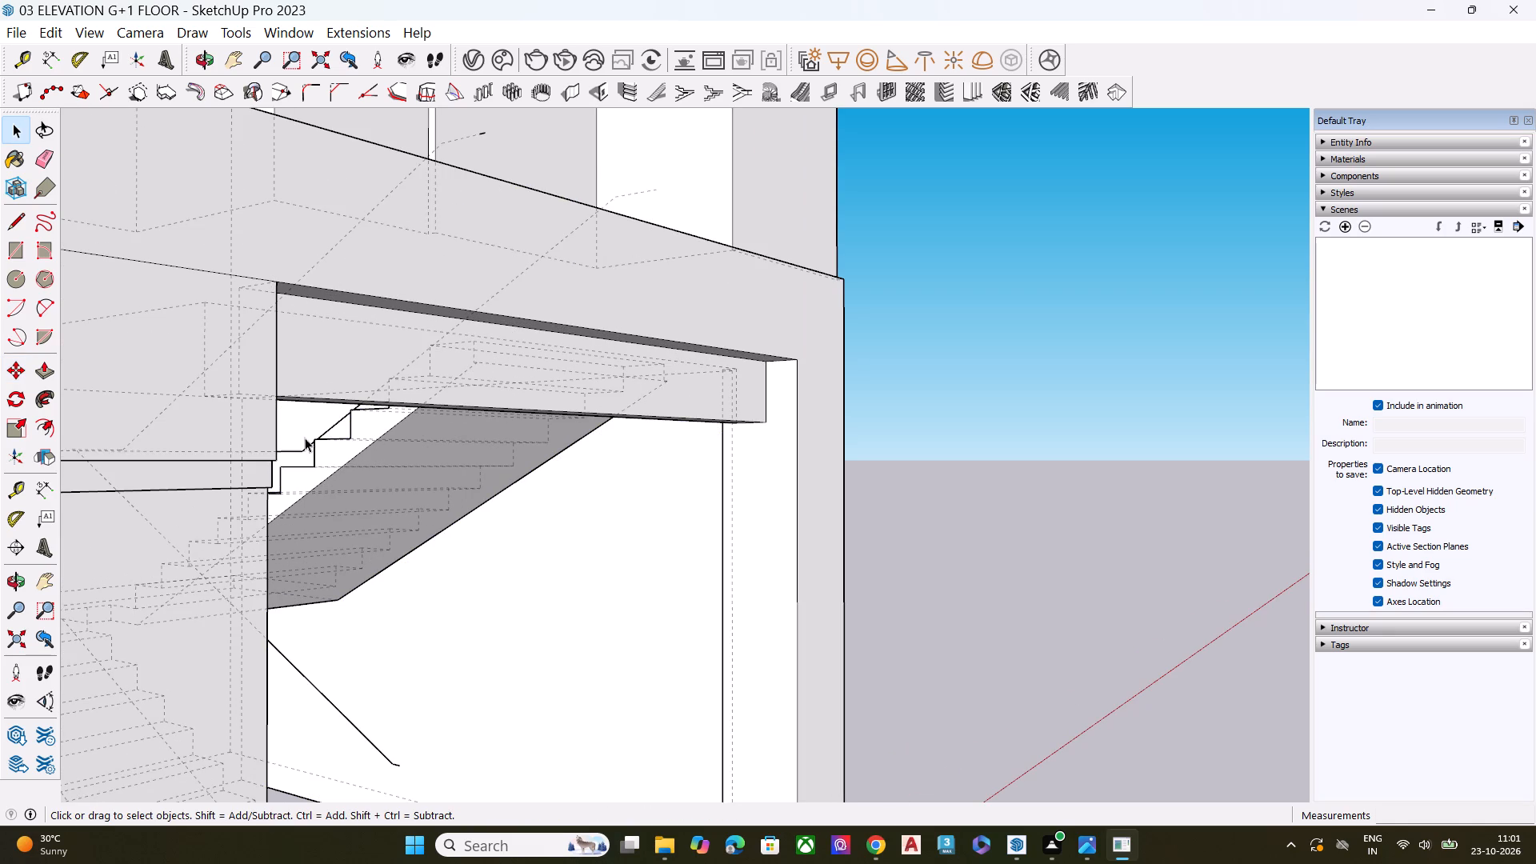
# Move the staircase group about 3 11/16" so its short projecting line sits behind the upper floor's recessed wall face.
pyautogui.click(314, 439)
pyautogui.scroll(-2, 533, 445)
pyautogui.scroll(1, 554, 446)
pyautogui.scroll(-4, 593, 453)
pyautogui.moveTo(606, 471); pyautogui.dragTo(647, 517, button='middle')
pyautogui.press('m')
pyautogui.scroll(7, 556, 281)
pyautogui.scroll(7, 454, 246)
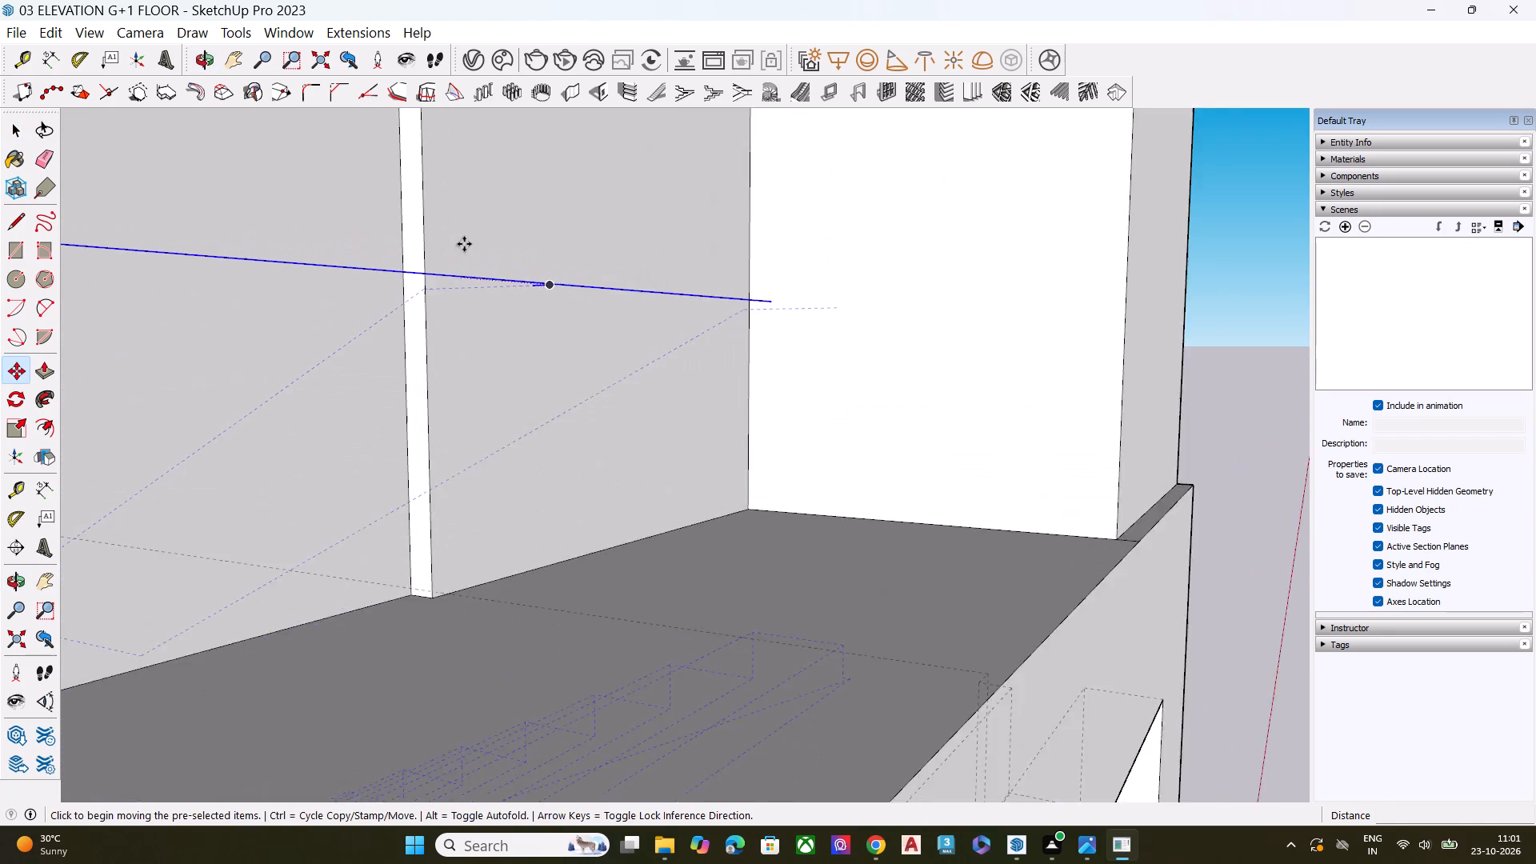
pyautogui.scroll(2, 464, 244)
pyautogui.scroll(6, 526, 277)
pyautogui.scroll(-2, 526, 277)
pyautogui.scroll(4, 526, 277)
pyautogui.scroll(-1, 533, 282)
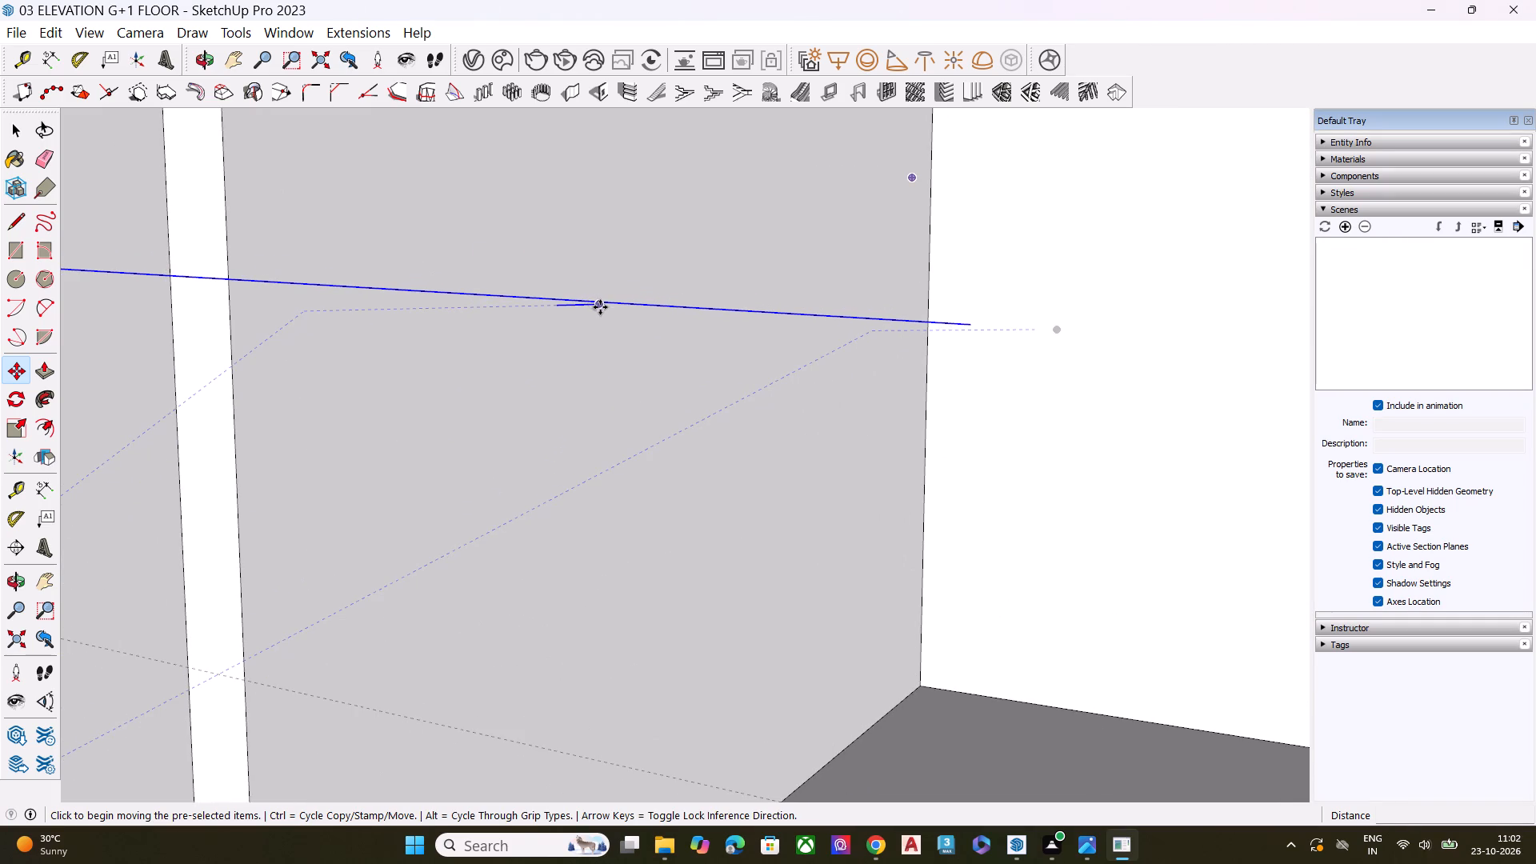
pyautogui.click(600, 307)
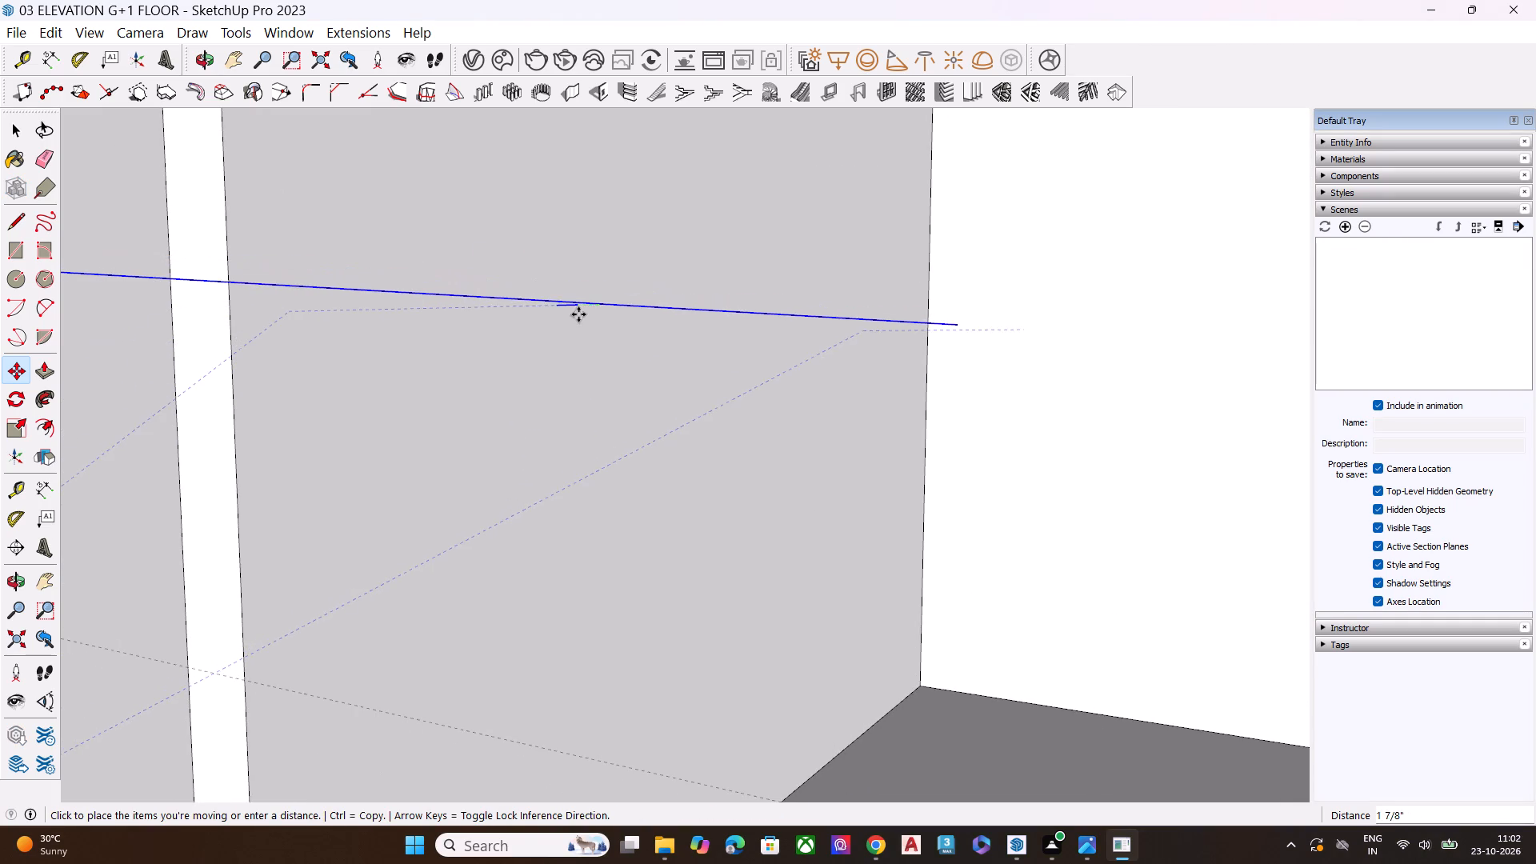
pyautogui.moveTo(578, 314); pyautogui.dragTo(662, 550, button='middle')
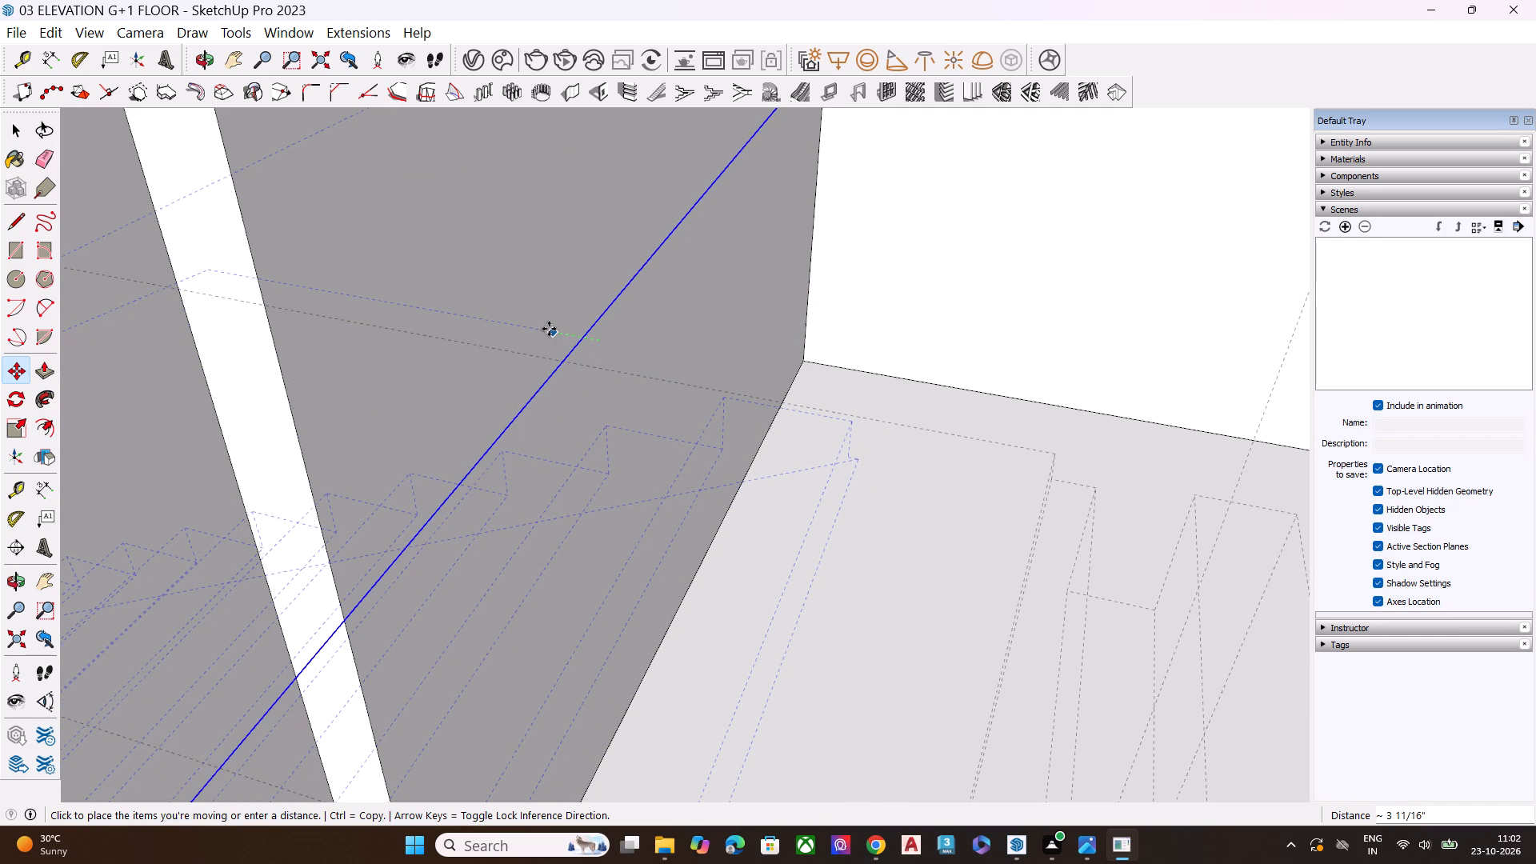
pyautogui.click(549, 329)
pyautogui.press('space')
# Inspect the moved staircase and the building from the front, above, the far side and below.
pyautogui.scroll(-3, 634, 394)
pyautogui.scroll(1, 637, 409)
pyautogui.scroll(-4, 638, 410)
pyautogui.moveTo(692, 470); pyautogui.dragTo(503, 273, button='middle')
pyautogui.scroll(3, 511, 263)
pyautogui.scroll(-2, 722, 310)
pyautogui.scroll(1, 734, 328)
pyautogui.scroll(-3, 740, 342)
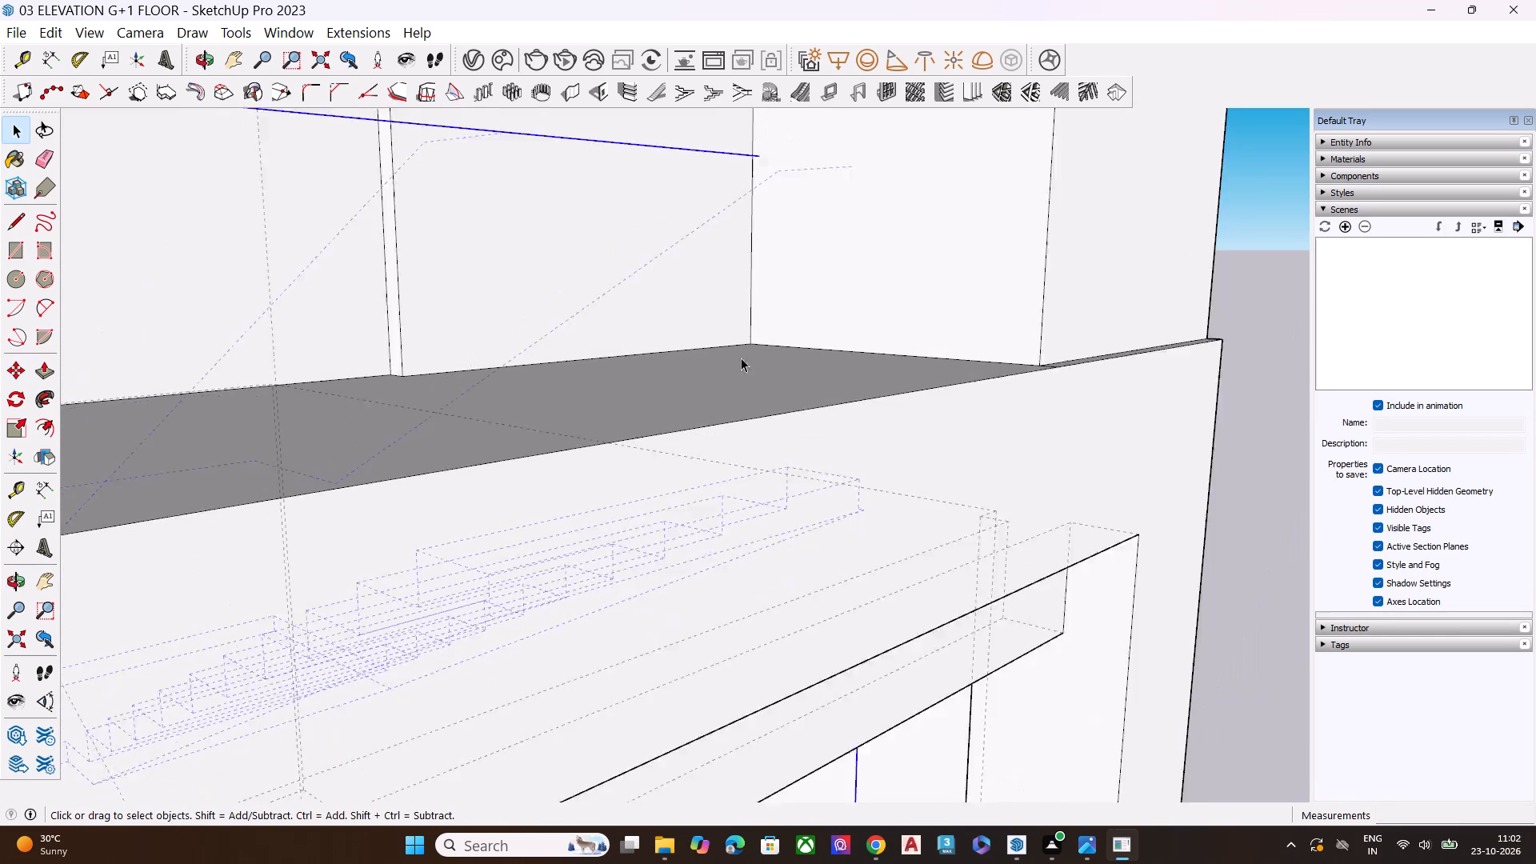
pyautogui.scroll(-4, 741, 358)
pyautogui.scroll(1, 779, 313)
pyautogui.scroll(-5, 785, 313)
pyautogui.scroll(1, 793, 313)
pyautogui.scroll(-3, 797, 314)
pyautogui.scroll(1, 816, 318)
pyautogui.click(1183, 310)
pyautogui.scroll(-9, 1078, 389)
pyautogui.moveTo(915, 486); pyautogui.dragTo(762, 417, button='middle')
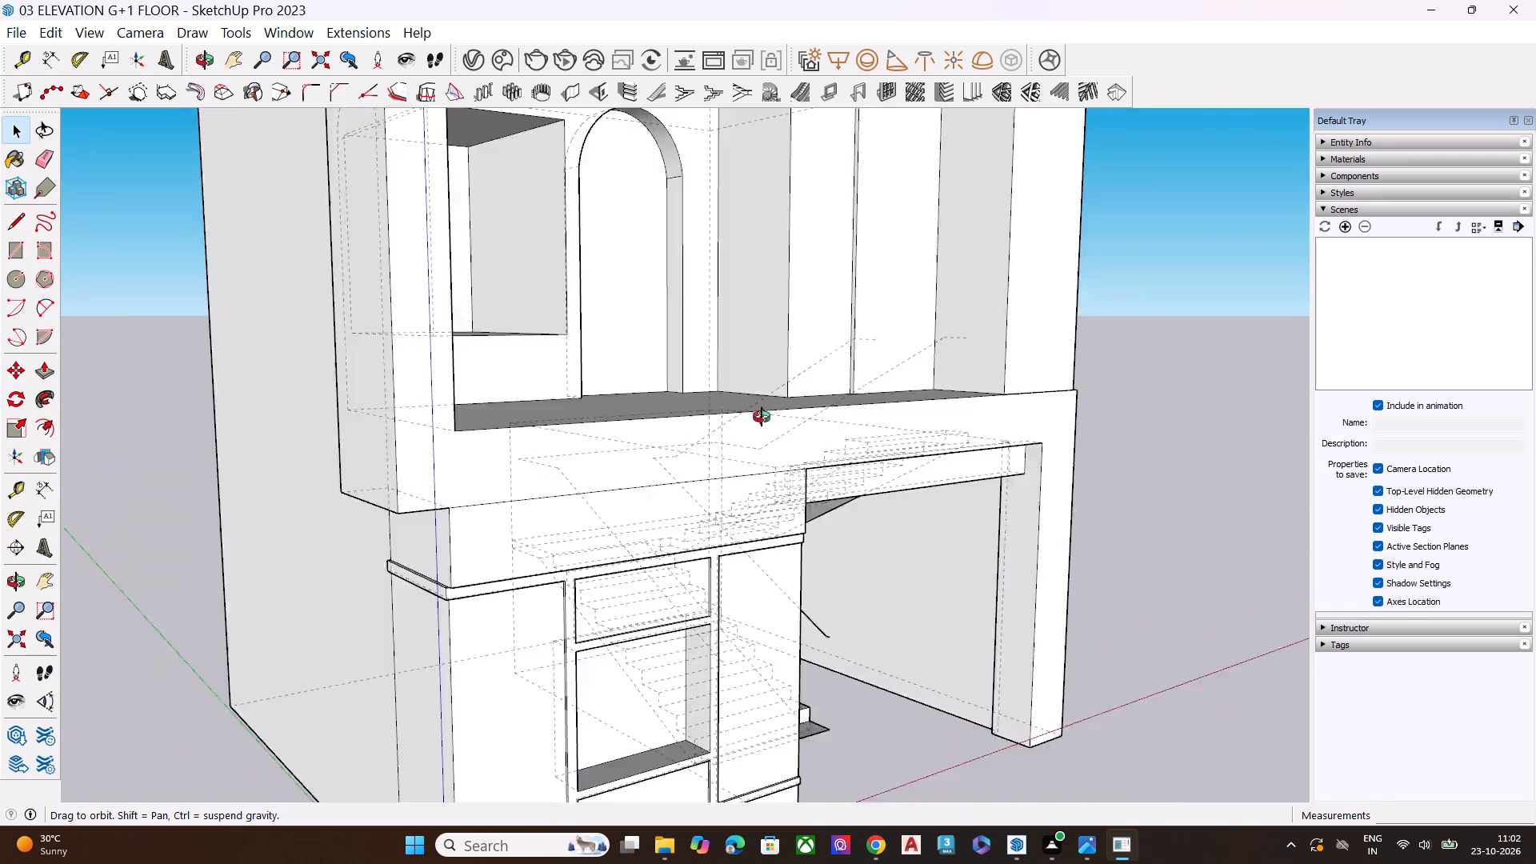
pyautogui.moveTo(762, 417); pyautogui.dragTo(297, 278, button='middle')
pyautogui.moveTo(951, 551); pyautogui.dragTo(908, 239, button='middle')
pyautogui.moveTo(1042, 516); pyautogui.dragTo(809, 335, button='middle')
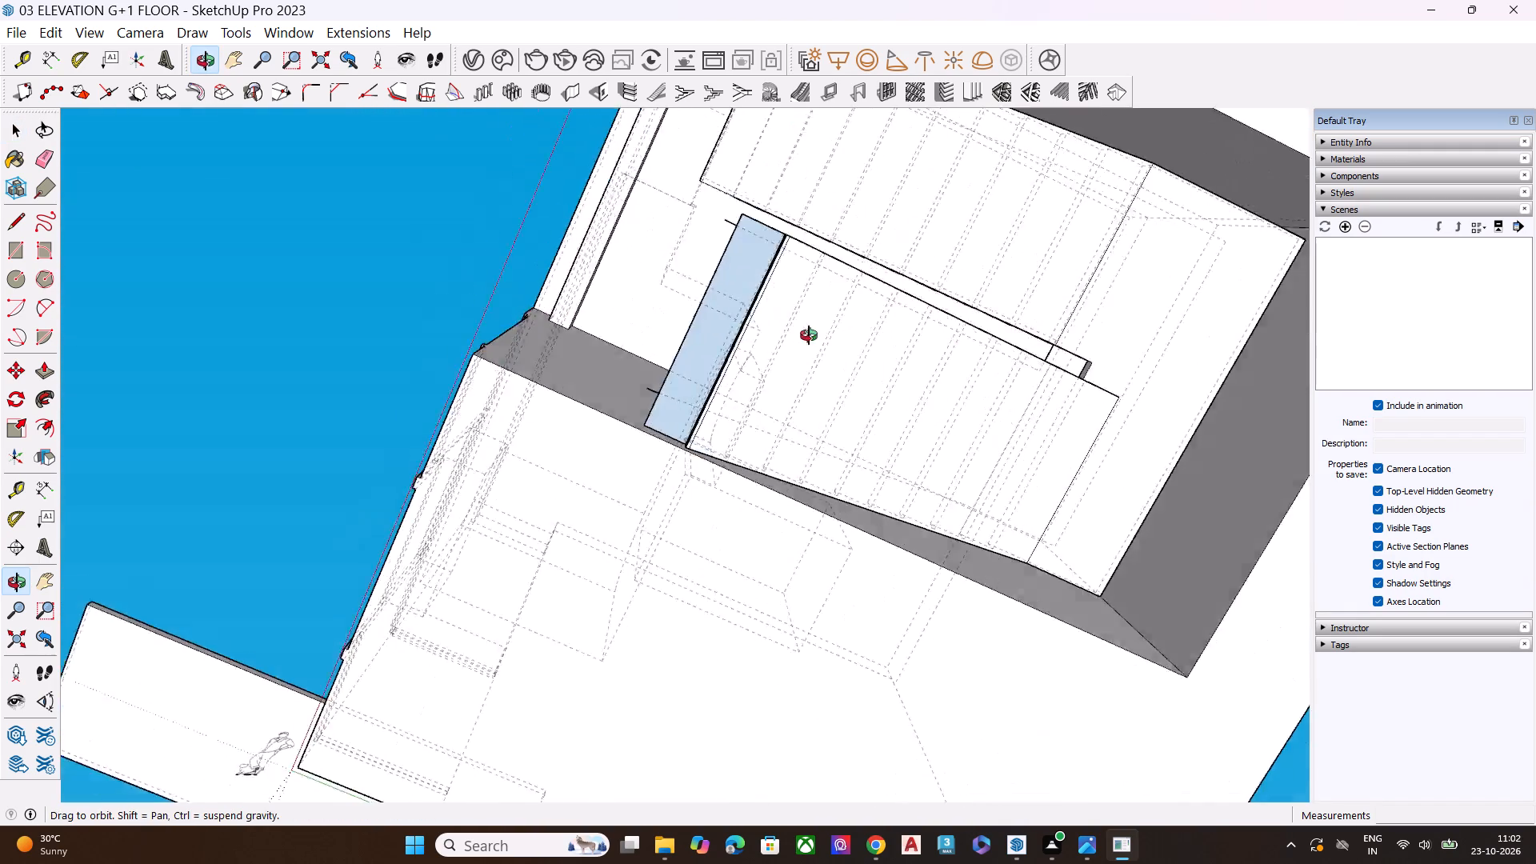
pyautogui.moveTo(809, 335); pyautogui.dragTo(552, 775, button='middle')
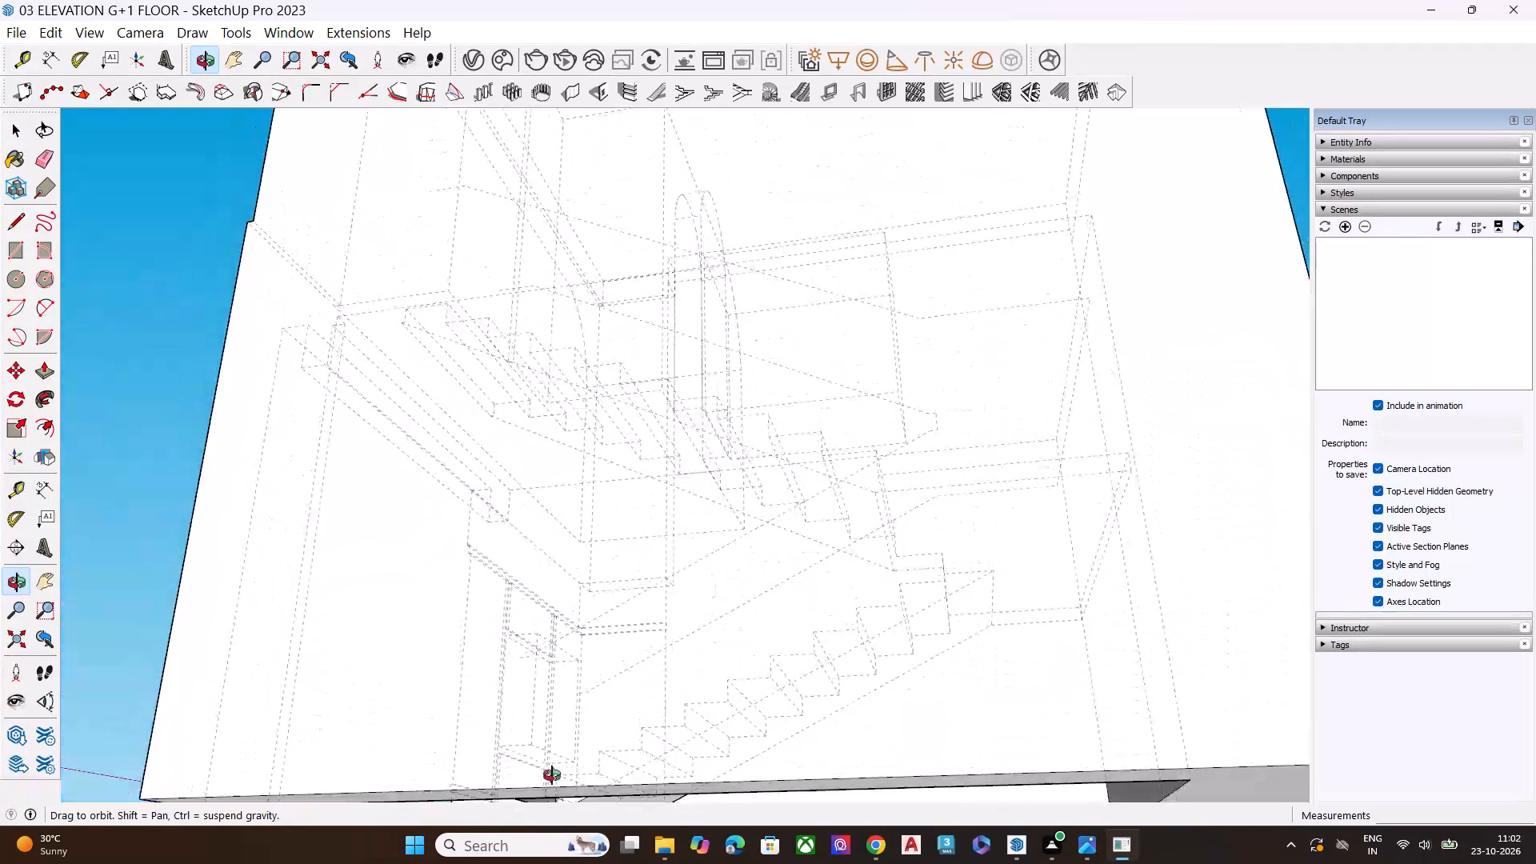
pyautogui.moveTo(552, 775); pyautogui.dragTo(554, 821, button='middle')
pyautogui.moveTo(778, 378); pyautogui.dragTo(810, 637, button='middle')
pyautogui.scroll(2, 810, 637)
pyautogui.scroll(-4, 755, 281)
pyautogui.scroll(1, 755, 281)
pyautogui.scroll(-4, 761, 315)
pyautogui.moveTo(605, 394); pyautogui.dragTo(928, 403, button='middle')
pyautogui.press('space')
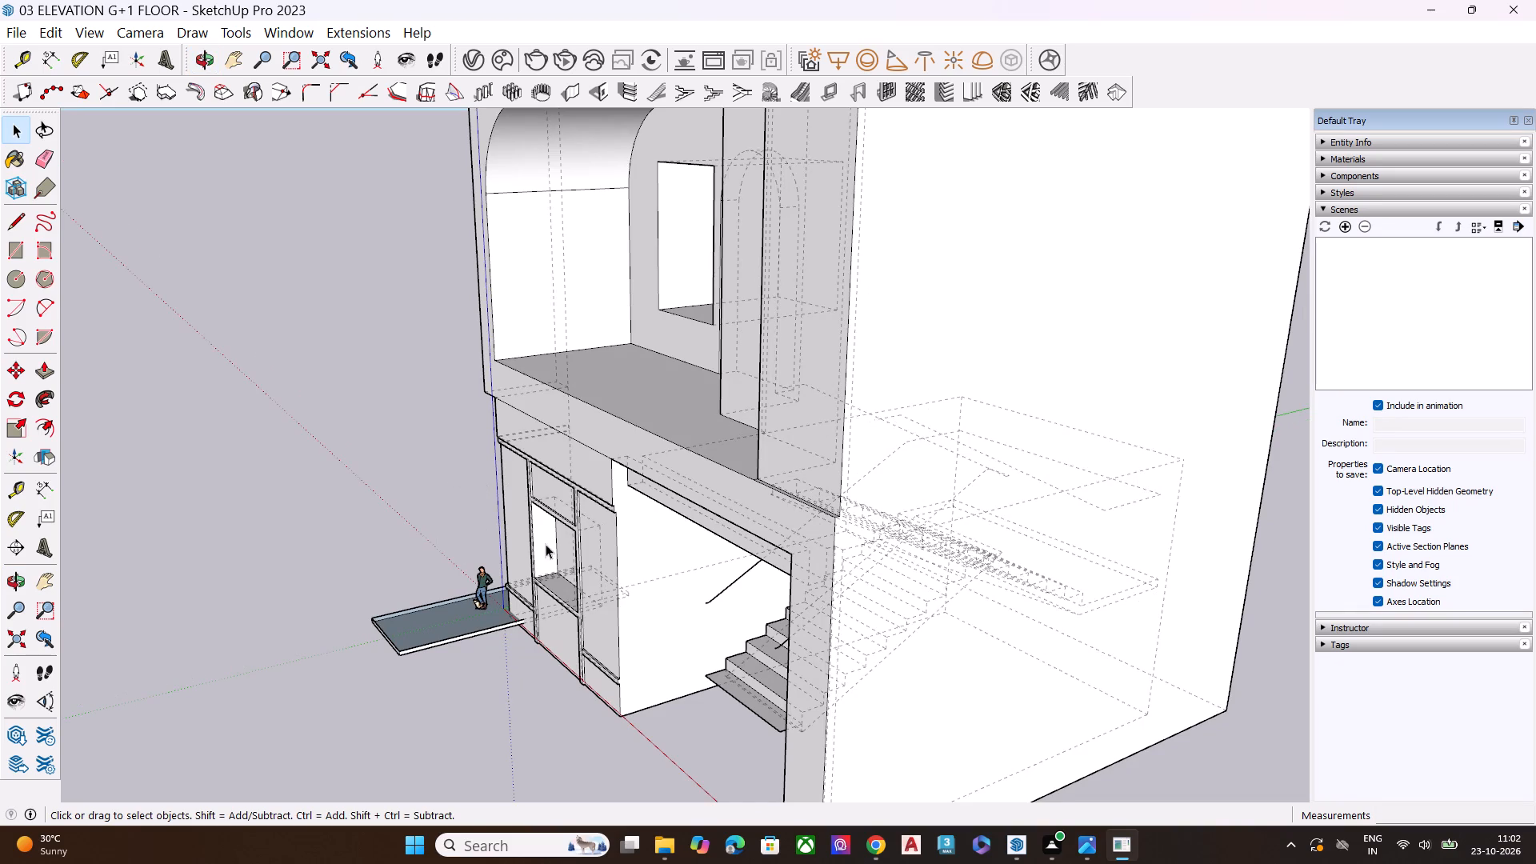
pyautogui.moveTo(555, 535); pyautogui.dragTo(950, 79, button='middle')
pyautogui.scroll(1, 430, 390)
pyautogui.moveTo(431, 389); pyautogui.dragTo(850, 431, button='middle')
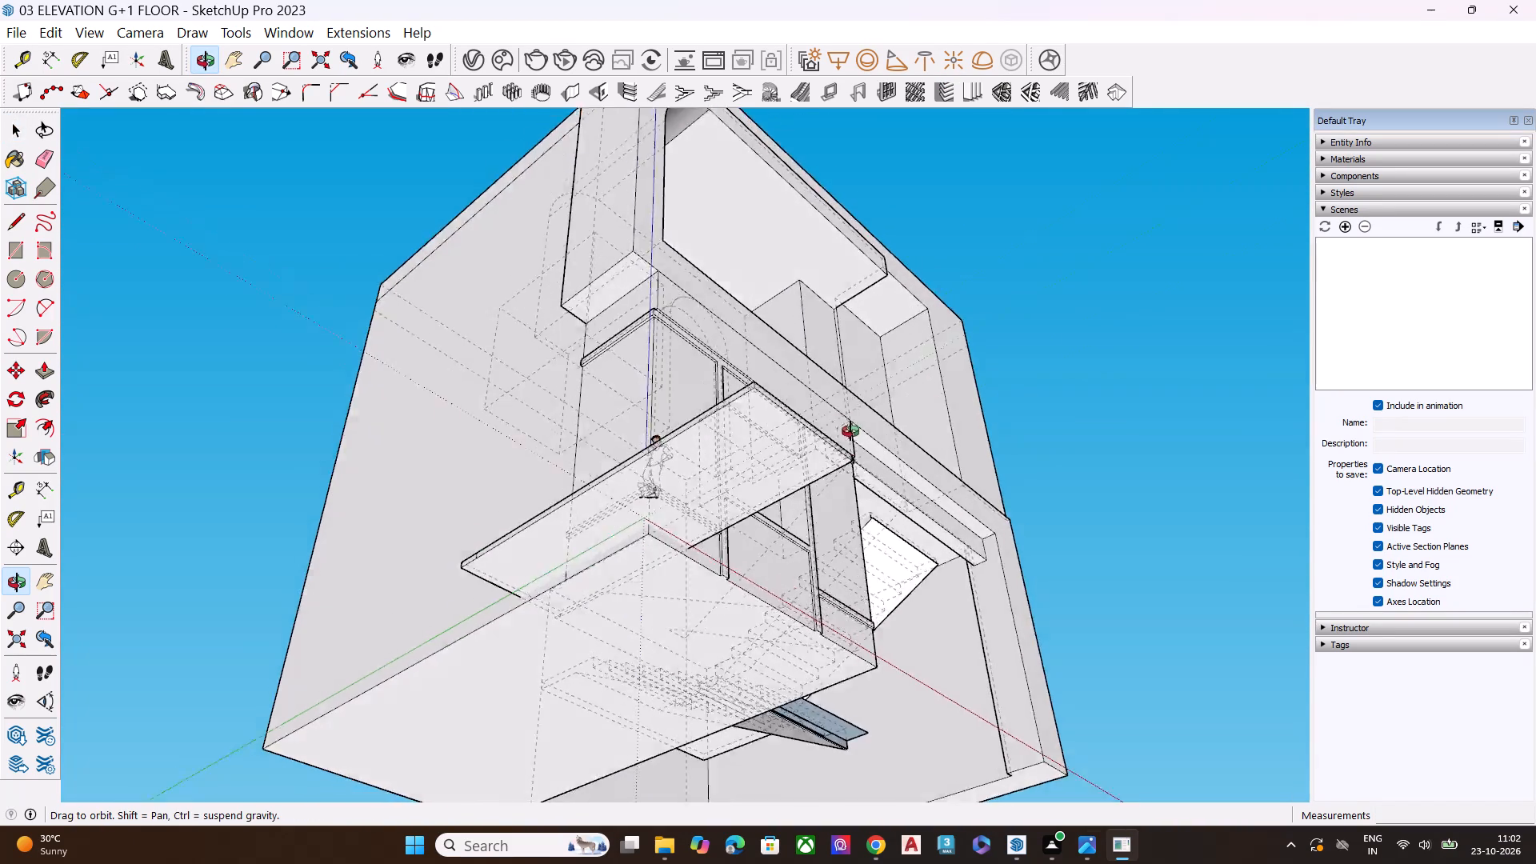
pyautogui.moveTo(850, 431); pyautogui.dragTo(864, 665, button='middle')
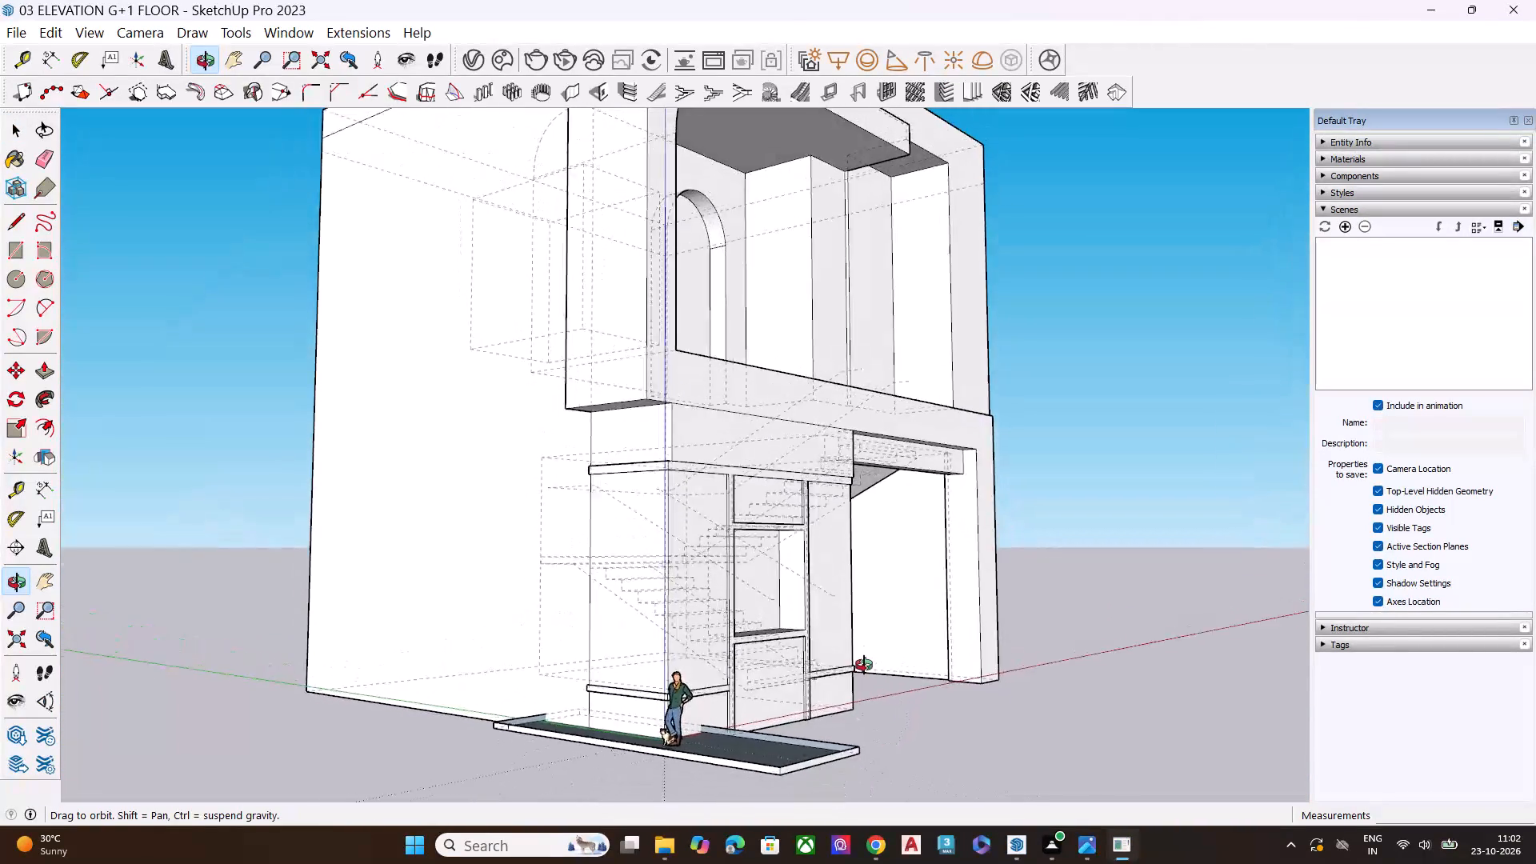
pyautogui.moveTo(864, 665); pyautogui.dragTo(912, 467, button='middle')
# Turn off the display of back edges.
pyautogui.click(1102, 414)
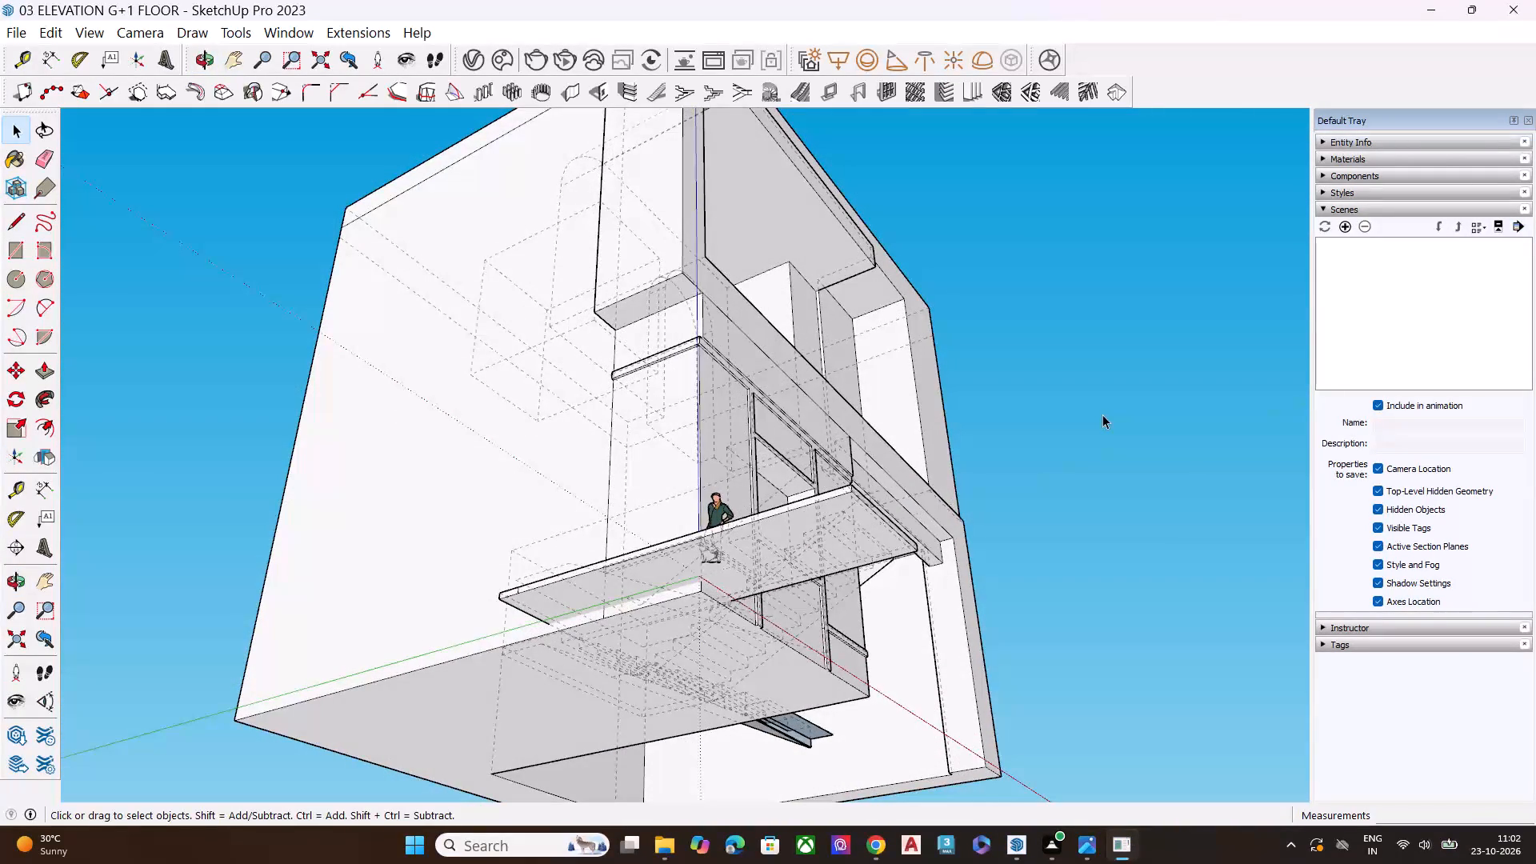
pyautogui.click(1075, 434)
pyautogui.press('k')
pyautogui.click(1075, 434)
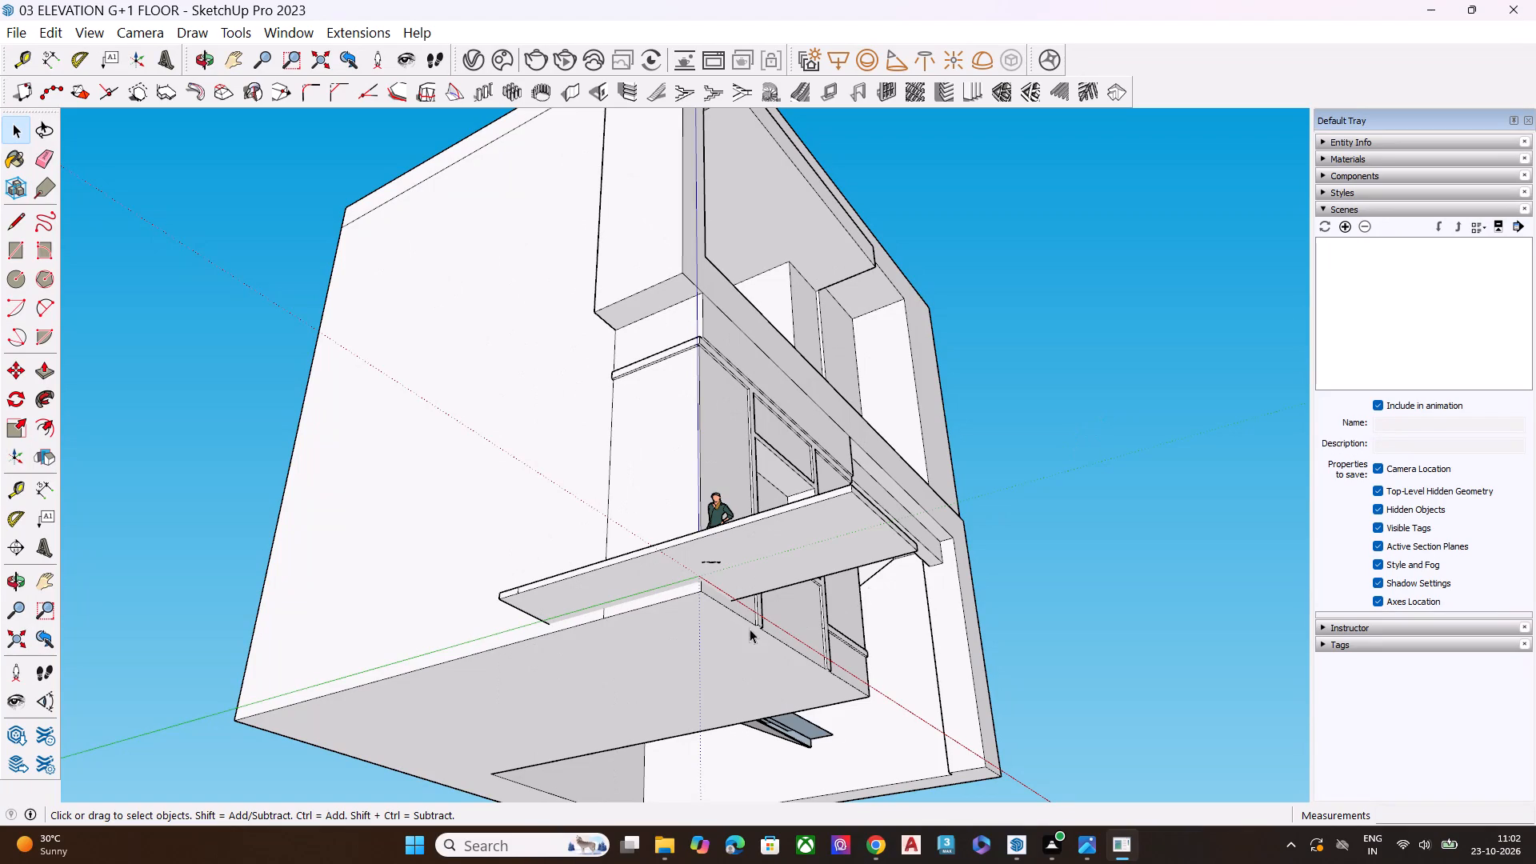
# Delete the flat platform slab in front of the ground floor, around the human figure.
pyautogui.moveTo(722, 534); pyautogui.dragTo(747, 478, button='middle')
pyautogui.scroll(1, 746, 482)
pyautogui.click(826, 501)
pyautogui.press('Delete')
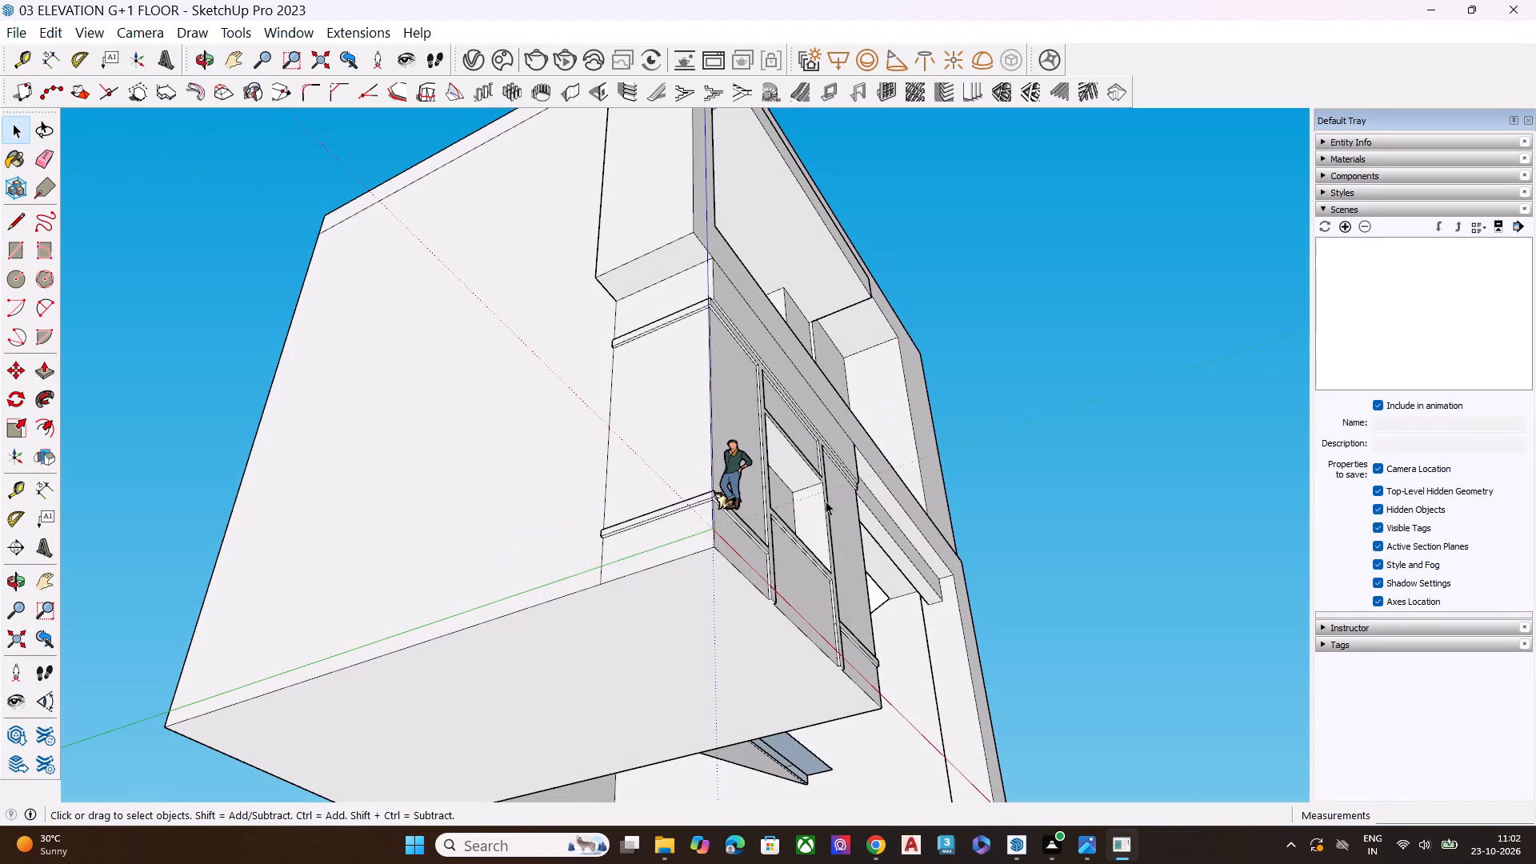
# Examine the whole building and the upper floor's recessed wall faces from several front angles.
pyautogui.scroll(-6, 789, 568)
pyautogui.moveTo(891, 517); pyautogui.dragTo(887, 407, button='middle')
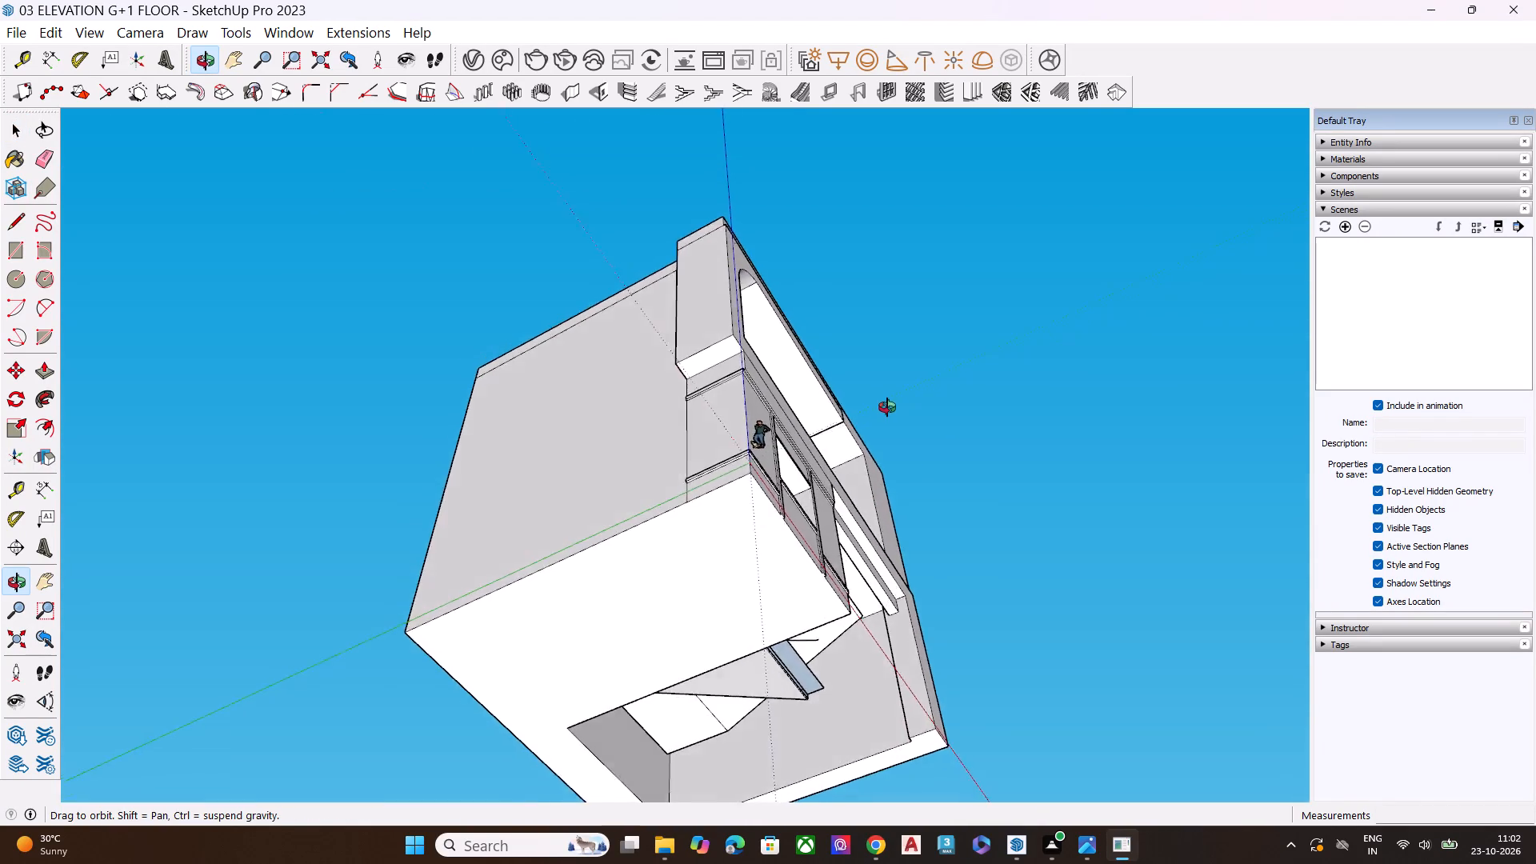
pyautogui.moveTo(887, 407); pyautogui.dragTo(841, 754, button='middle')
pyautogui.scroll(1, 814, 473)
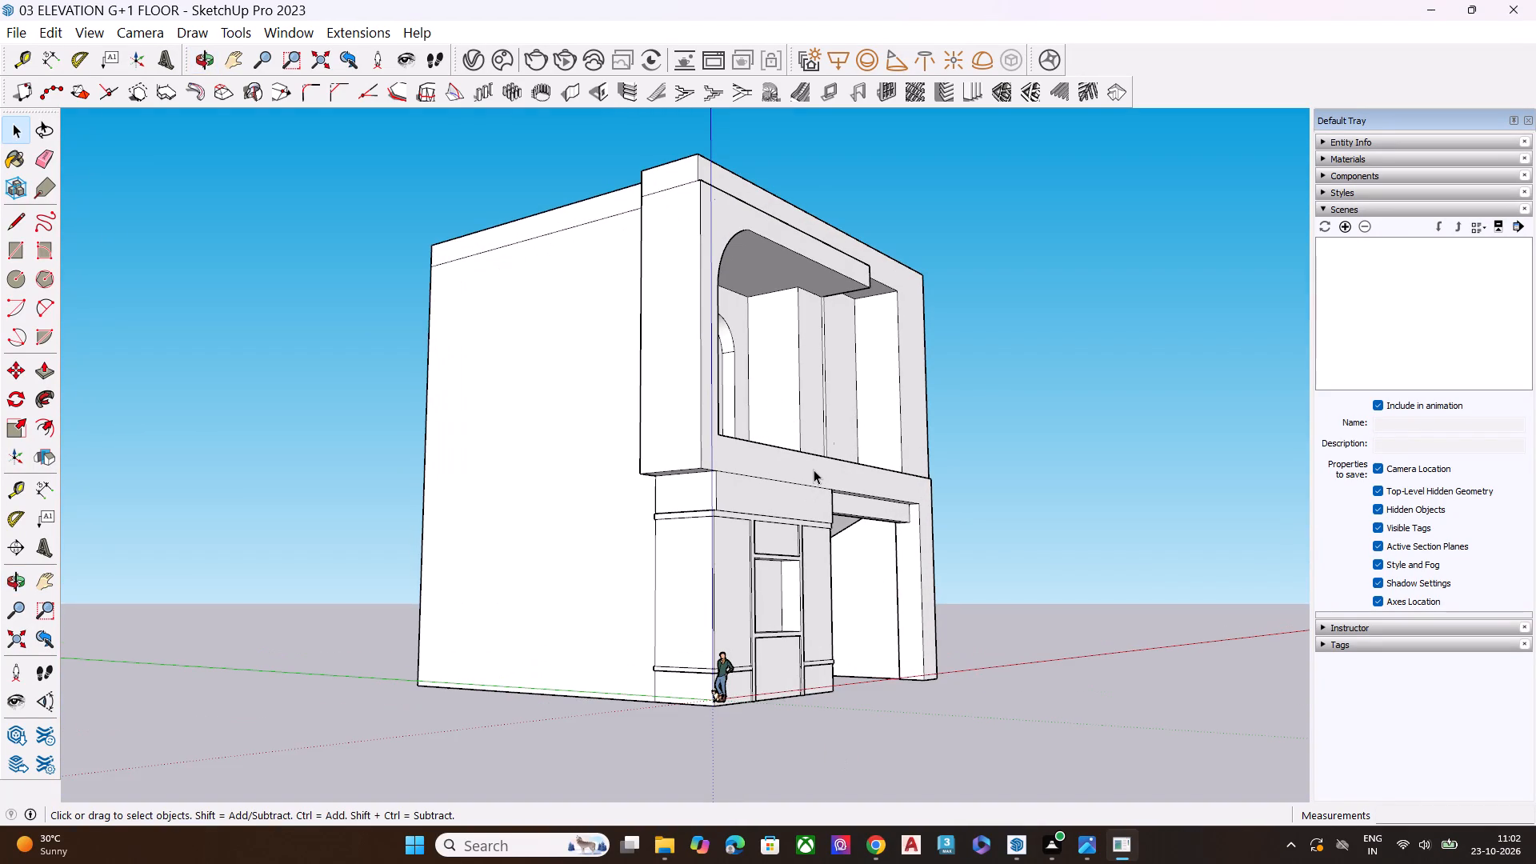
pyautogui.scroll(1, 814, 470)
pyautogui.scroll(-7, 768, 466)
pyautogui.moveTo(794, 490); pyautogui.dragTo(750, 532, button='middle')
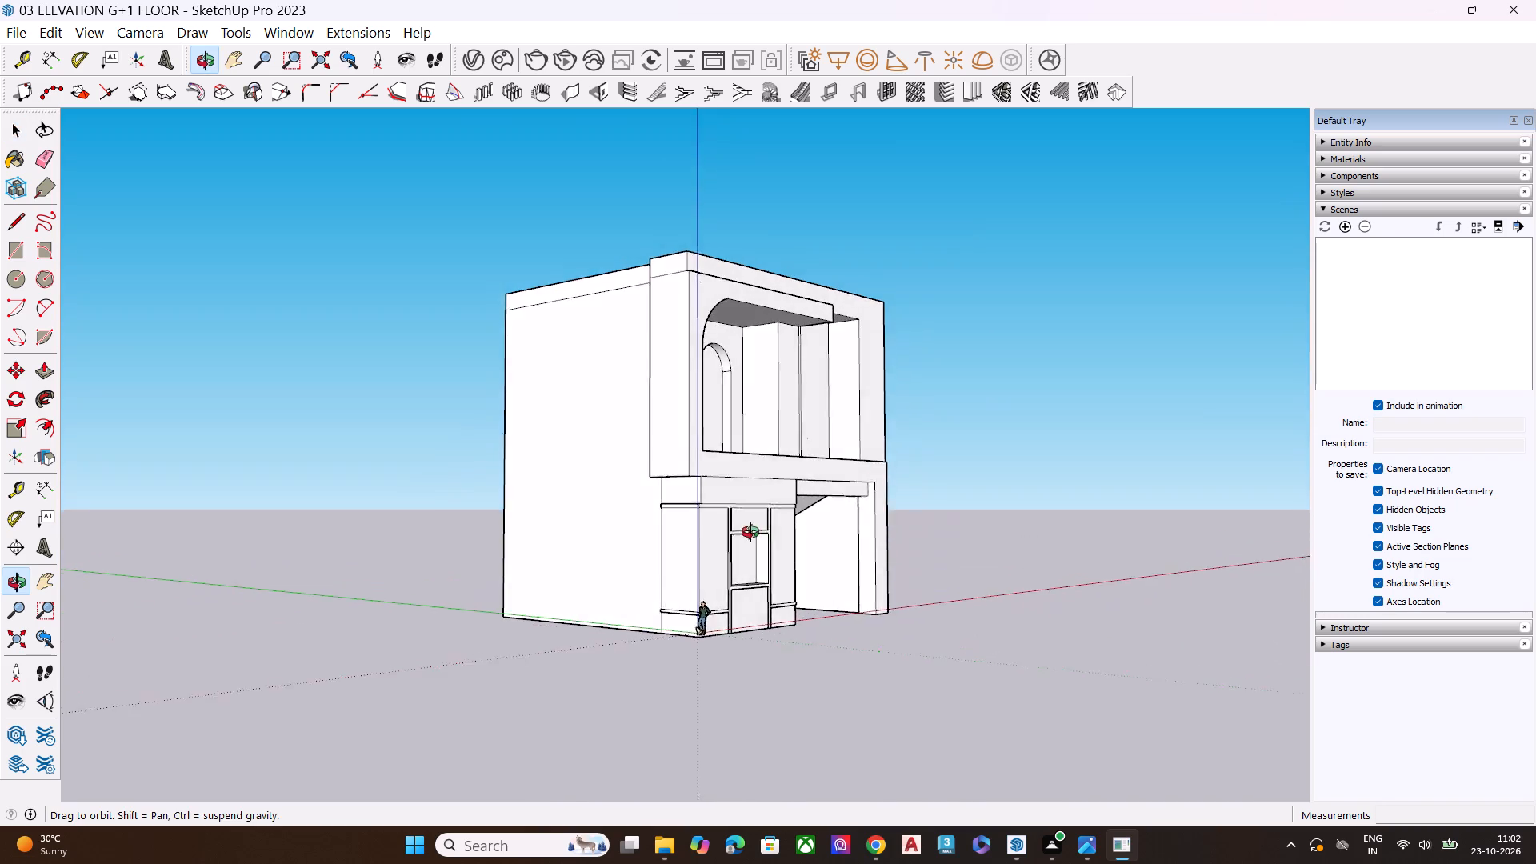
pyautogui.moveTo(750, 532); pyautogui.dragTo(743, 535, button='middle')
pyautogui.scroll(3, 746, 514)
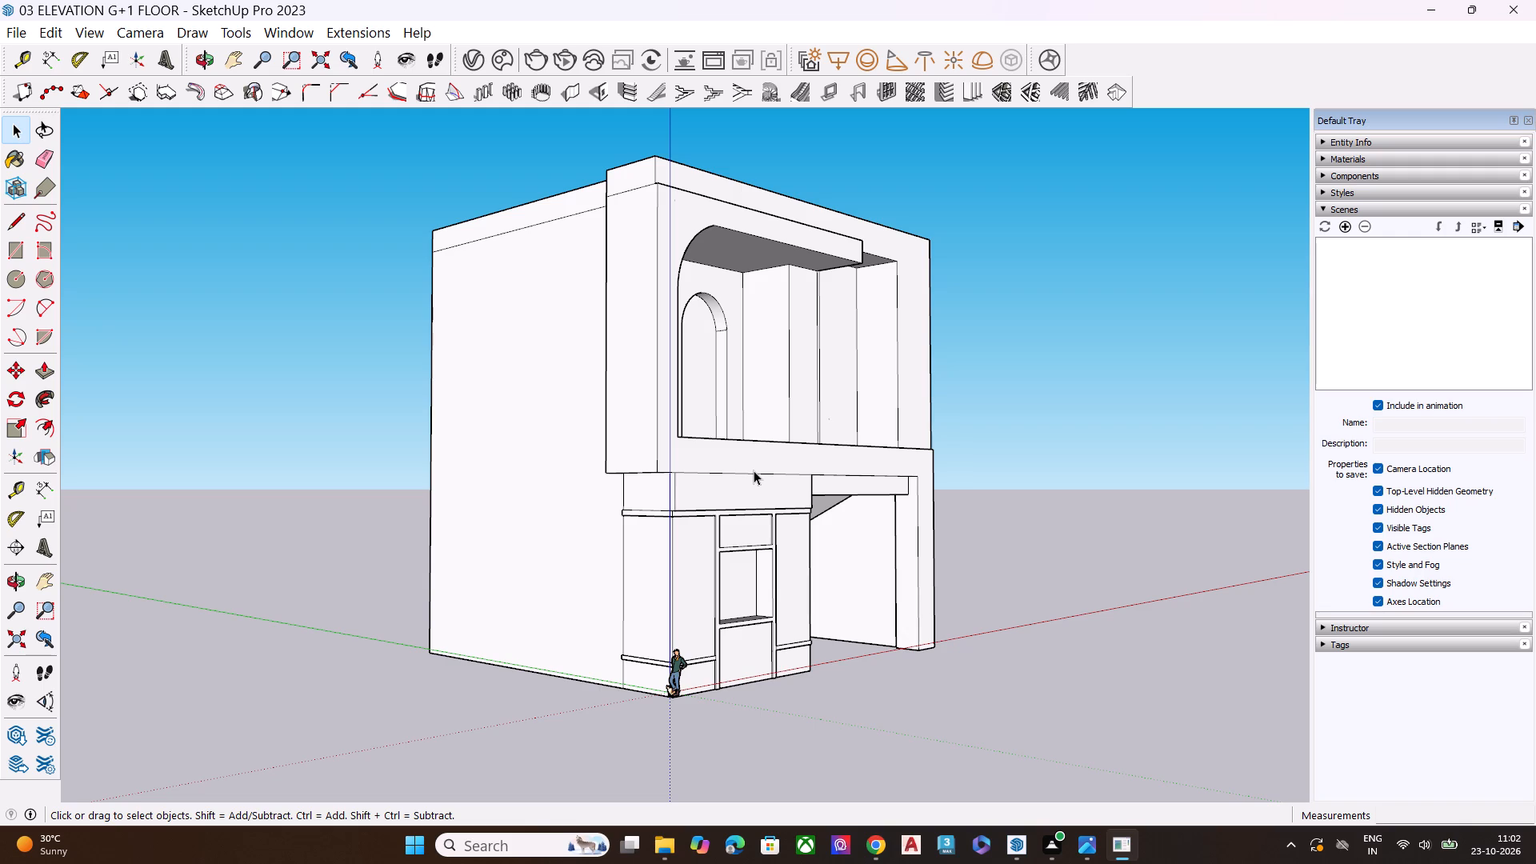
pyautogui.scroll(1, 754, 470)
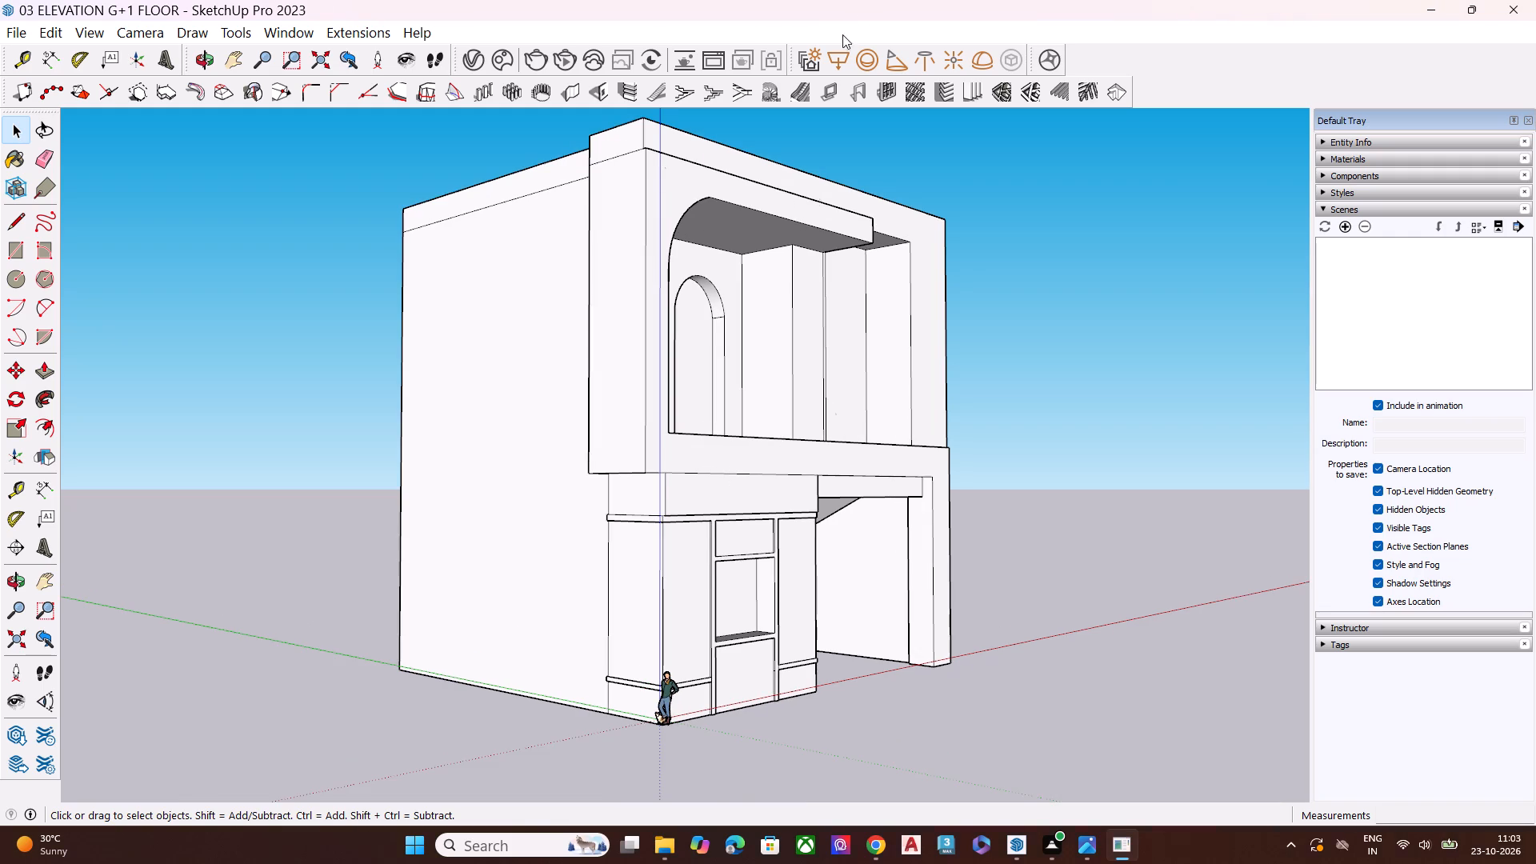
pyautogui.scroll(-5, 806, 335)
pyautogui.scroll(1, 794, 459)
pyautogui.scroll(-4, 794, 459)
pyautogui.moveTo(846, 591); pyautogui.dragTo(835, 618, button='middle')
pyautogui.scroll(6, 806, 402)
pyautogui.scroll(-2, 831, 395)
pyautogui.scroll(4, 834, 396)
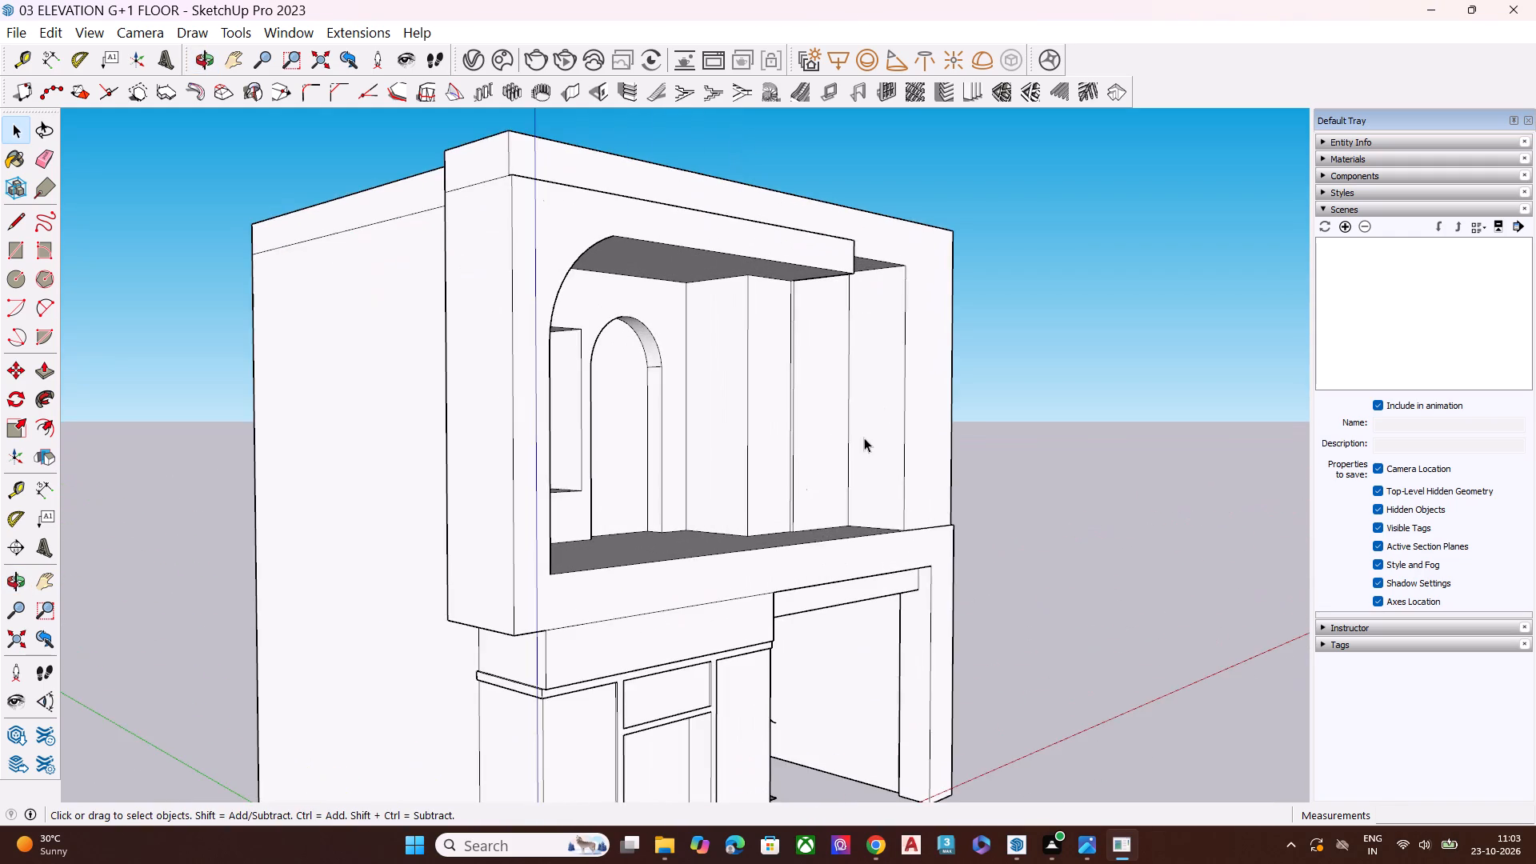
pyautogui.moveTo(864, 438); pyautogui.dragTo(752, 414, button='middle')
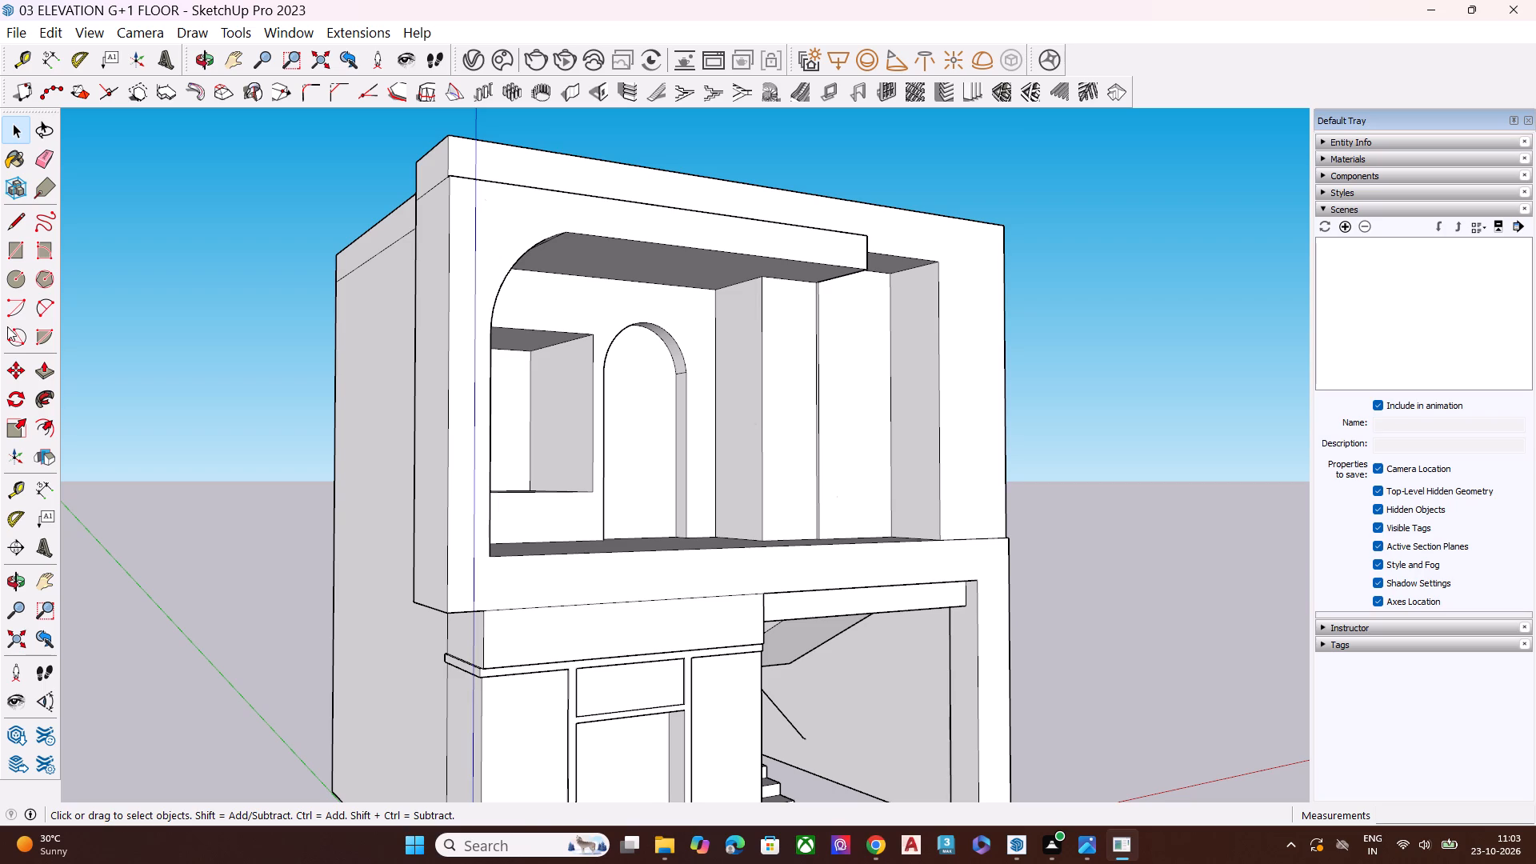
pyautogui.scroll(-9, 390, 279)
pyautogui.moveTo(600, 322); pyautogui.dragTo(648, 430, button='middle')
pyautogui.scroll(3, 588, 387)
pyautogui.scroll(-2, 571, 376)
pyautogui.scroll(2, 571, 376)
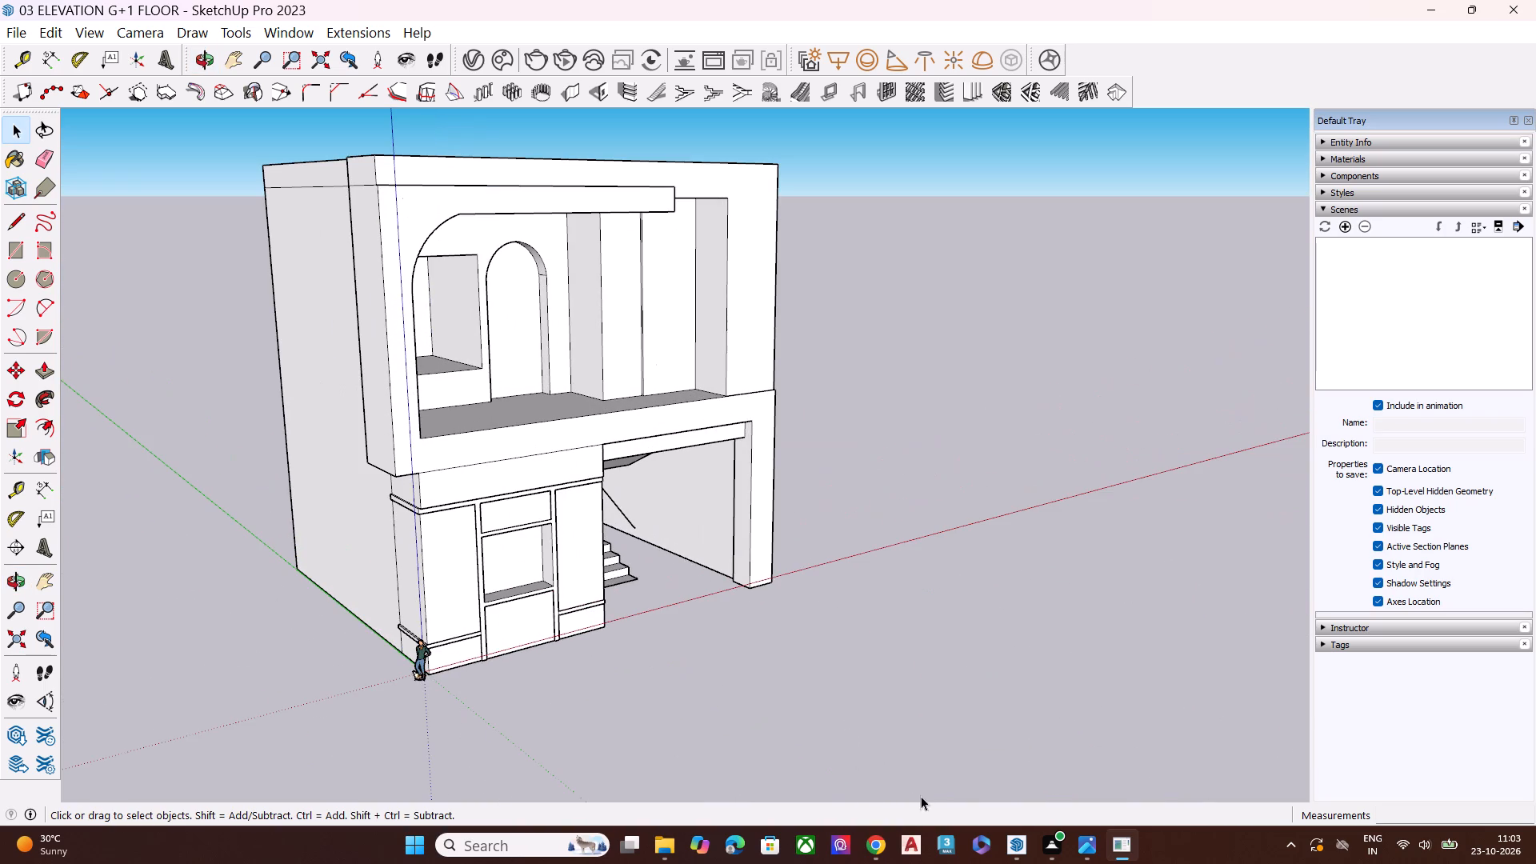
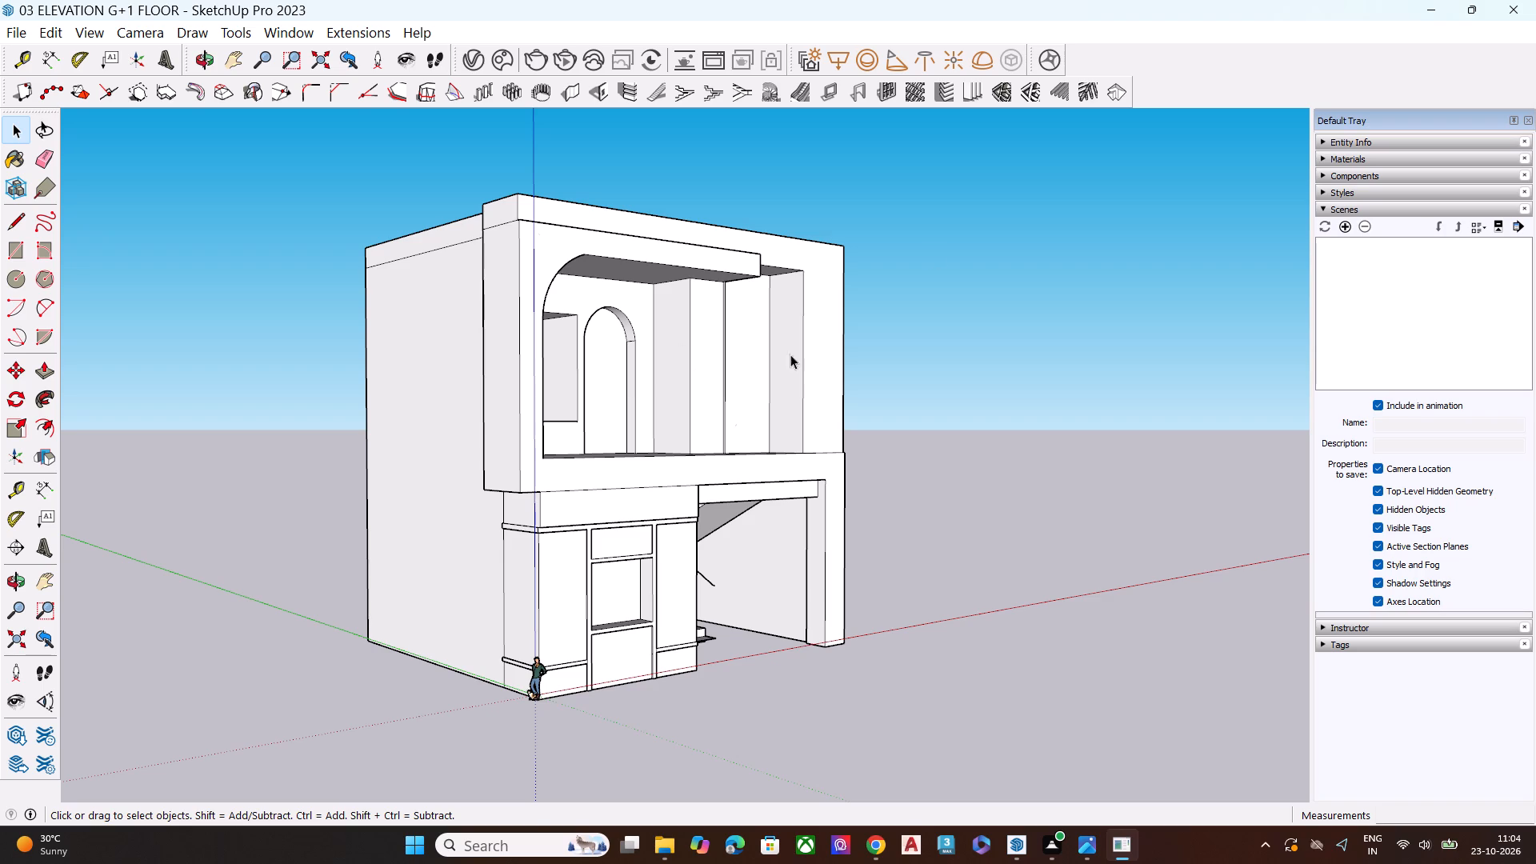
# Examine the building and the upper-floor recess from the front, above and below.
pyautogui.scroll(-6, 876, 405)
pyautogui.moveTo(806, 458); pyautogui.dragTo(794, 546, button='middle')
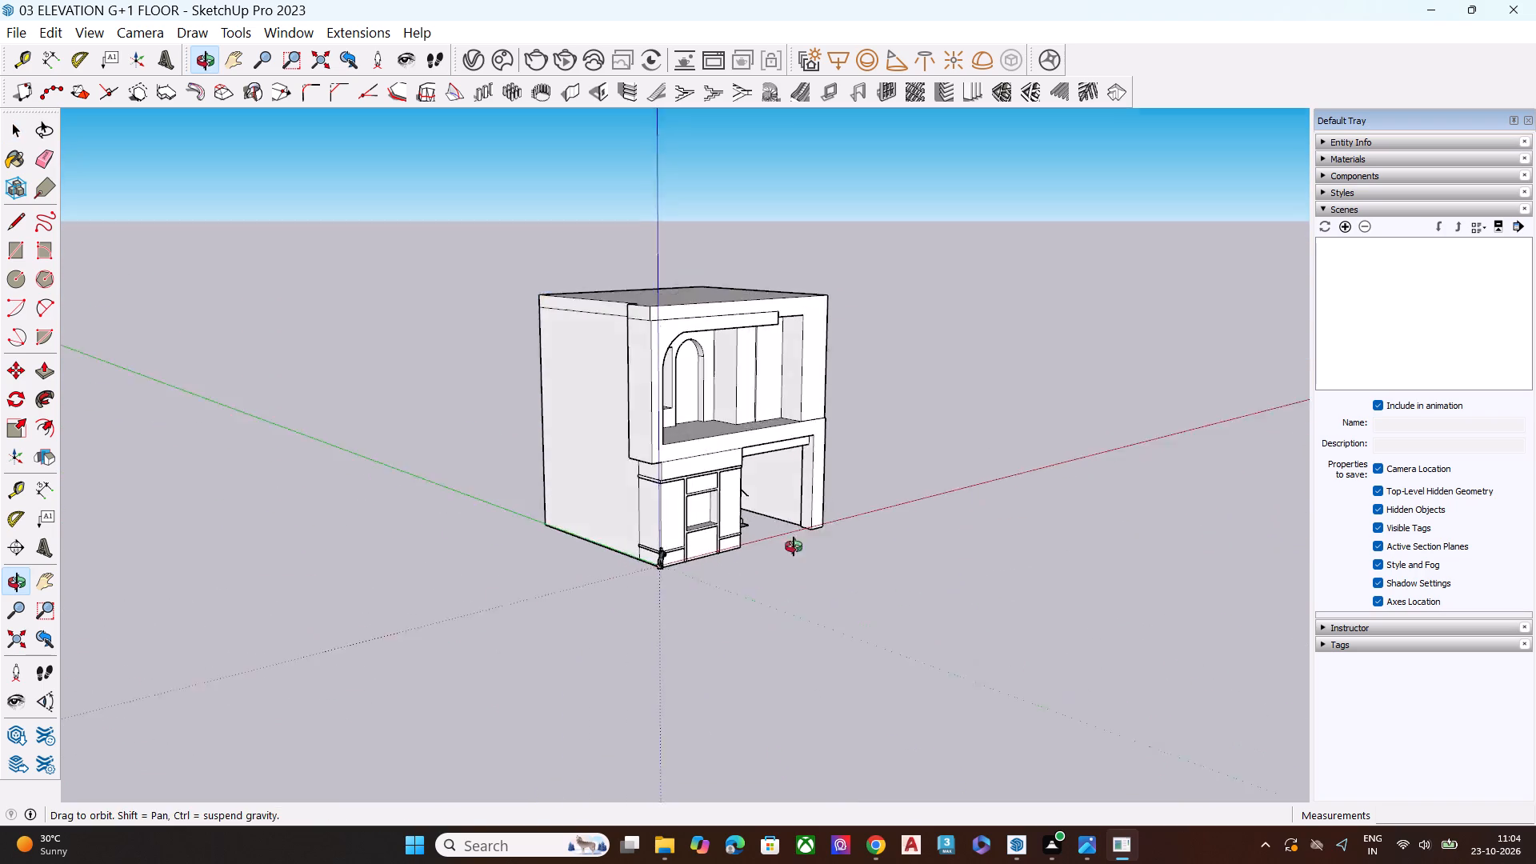
pyautogui.moveTo(794, 546); pyautogui.dragTo(517, 546, button='middle')
pyautogui.scroll(4, 742, 405)
pyautogui.scroll(-1, 754, 395)
pyautogui.scroll(2, 754, 395)
pyautogui.moveTo(876, 376); pyautogui.dragTo(904, 241, button='middle')
pyautogui.scroll(8, 787, 329)
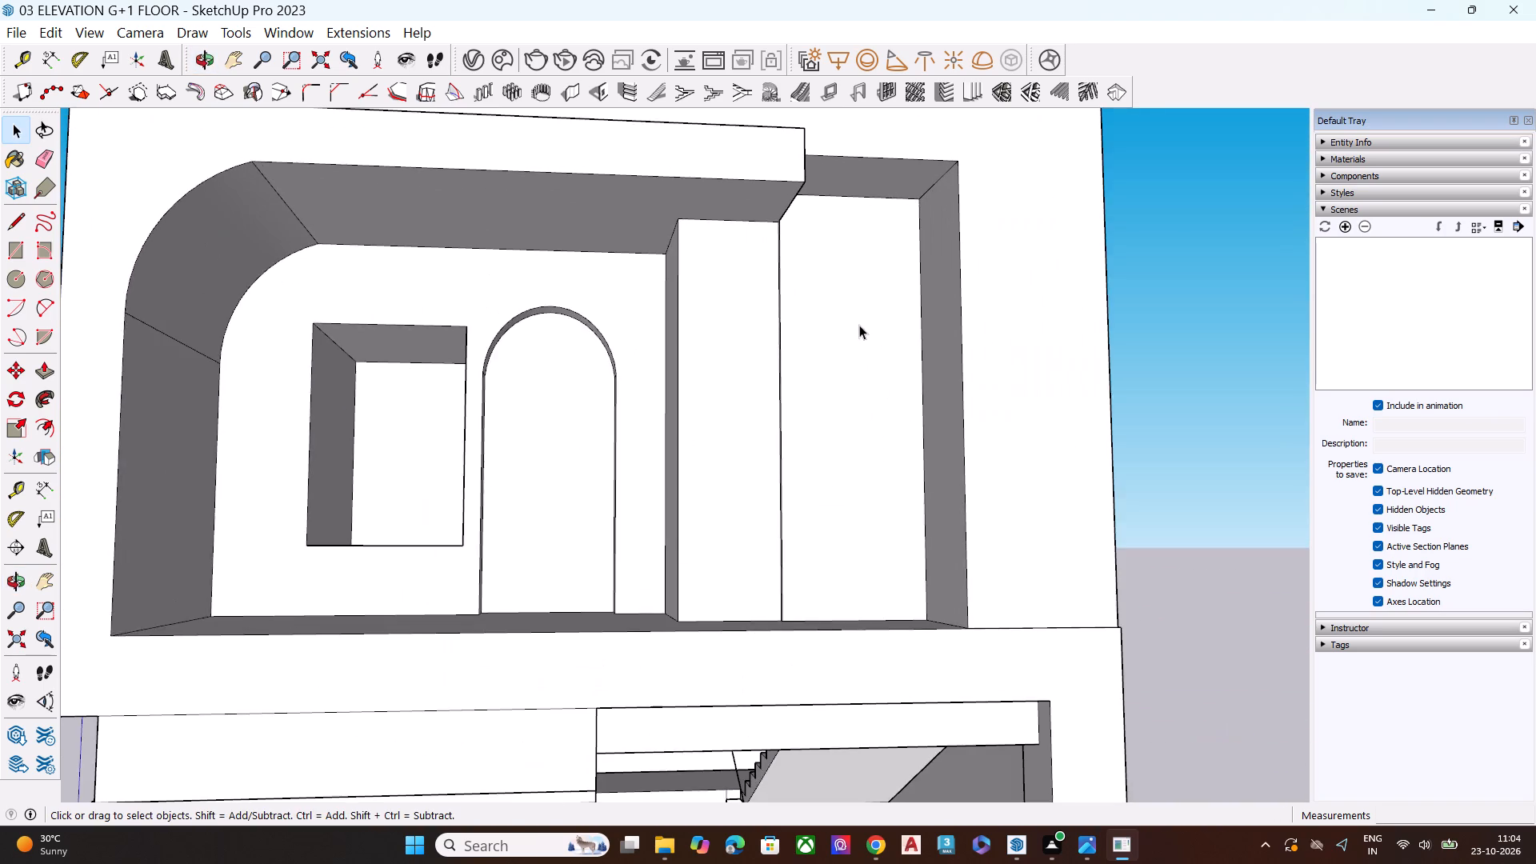
pyautogui.moveTo(873, 307); pyautogui.dragTo(990, 230, button='middle')
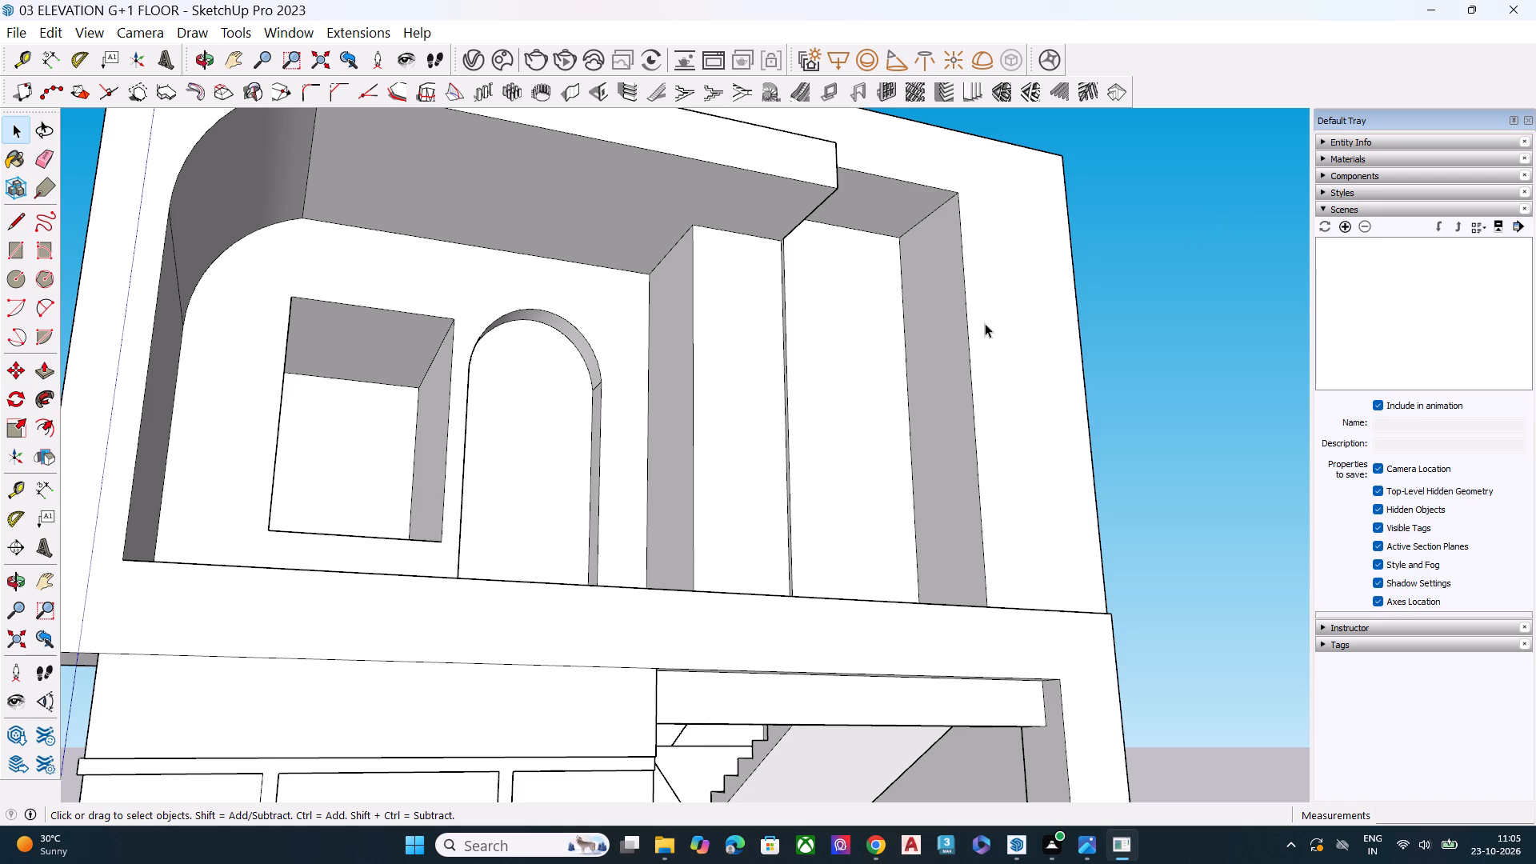
# Create vertical louvres 5 7/8" deep, 3" thick, 2" spacing, 90° angle, middle location, on the recess's narrow rear wall face at the end opposite the arch.
pyautogui.scroll(-10, 979, 322)
pyautogui.moveTo(902, 329); pyautogui.dragTo(923, 514, button='middle')
pyautogui.scroll(6, 955, 337)
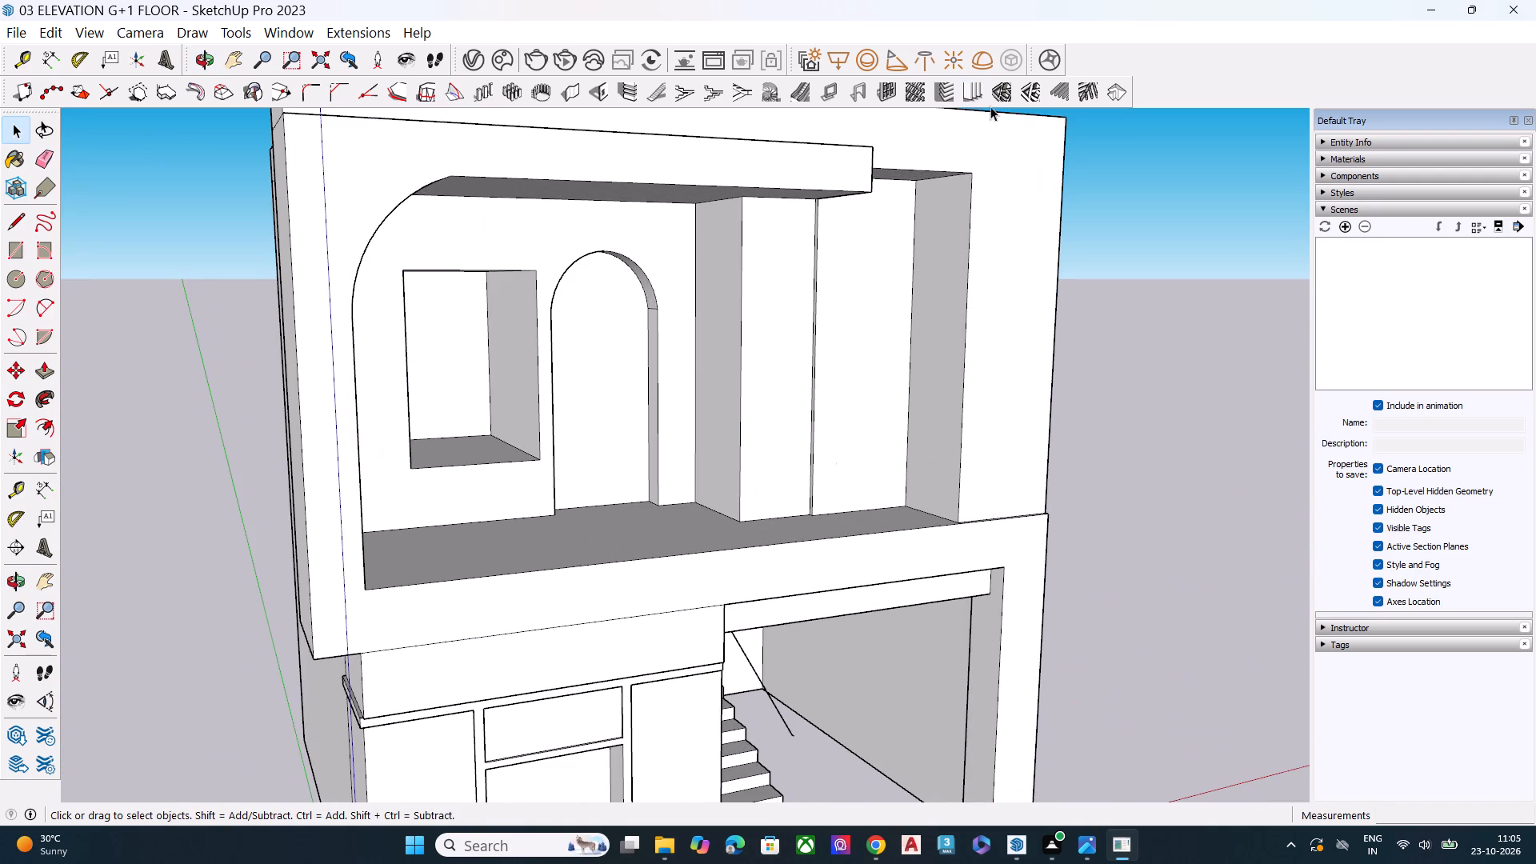
pyautogui.click(975, 94)
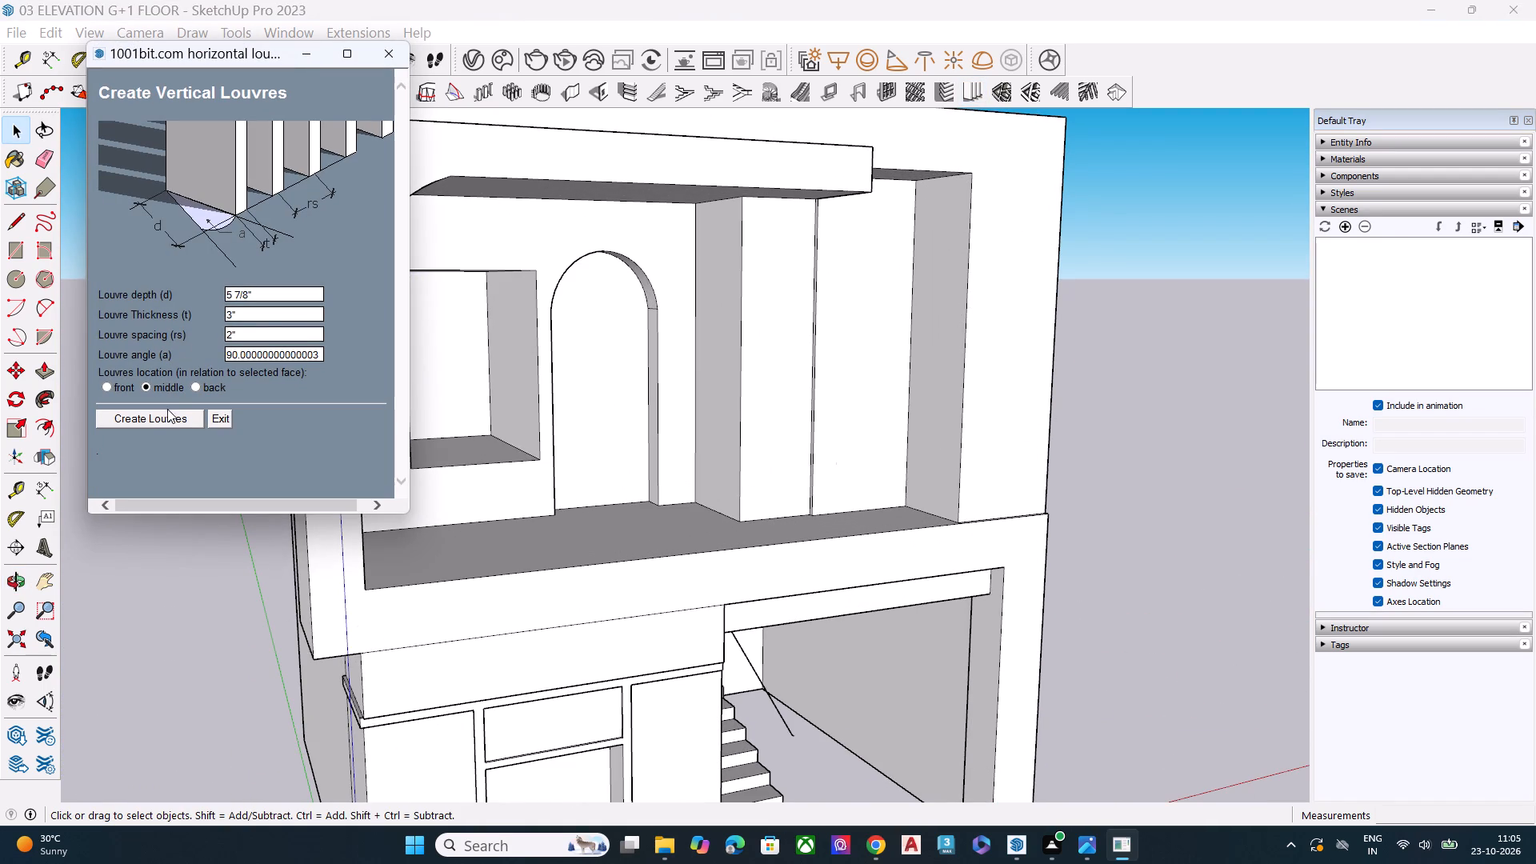
pyautogui.click(167, 409)
pyautogui.click(174, 421)
pyautogui.click(864, 326)
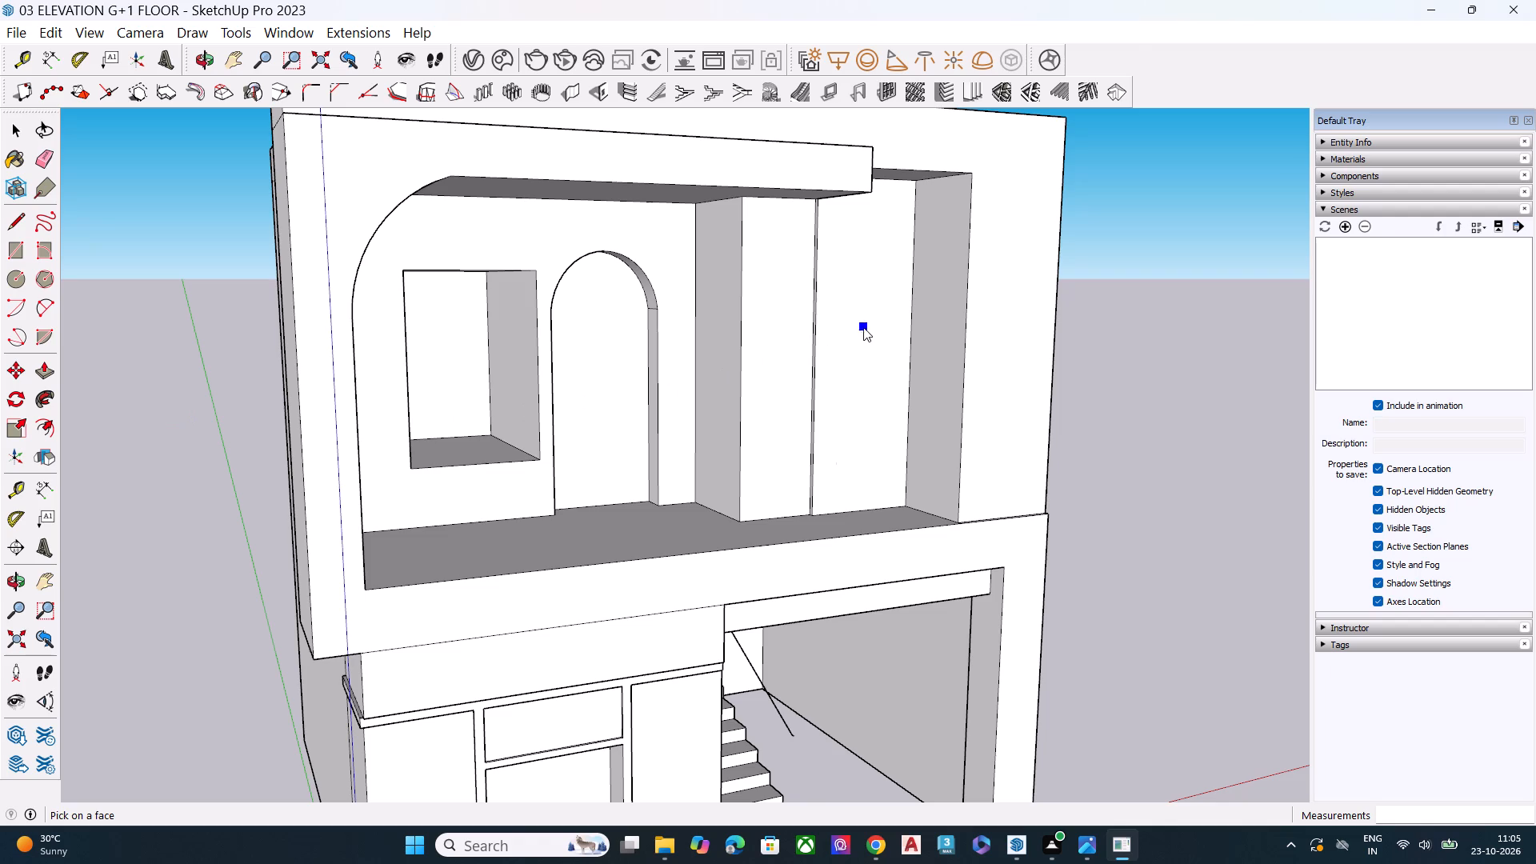
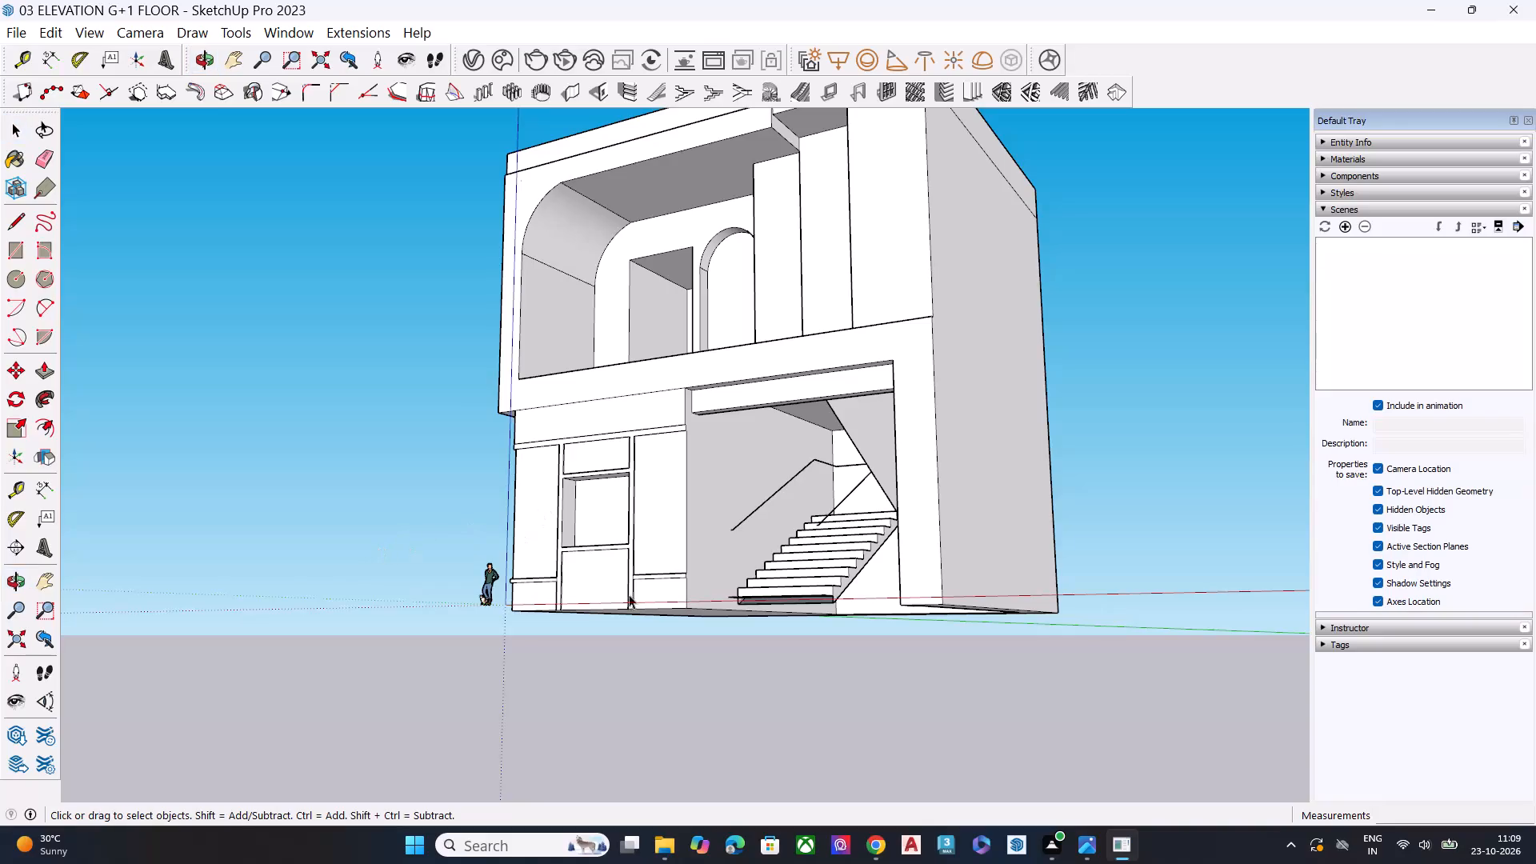
# Switch to Chrome's new-tab window and close the other browser window, the one with the elevation page.
pyautogui.click(874, 847)
pyautogui.click(826, 755)
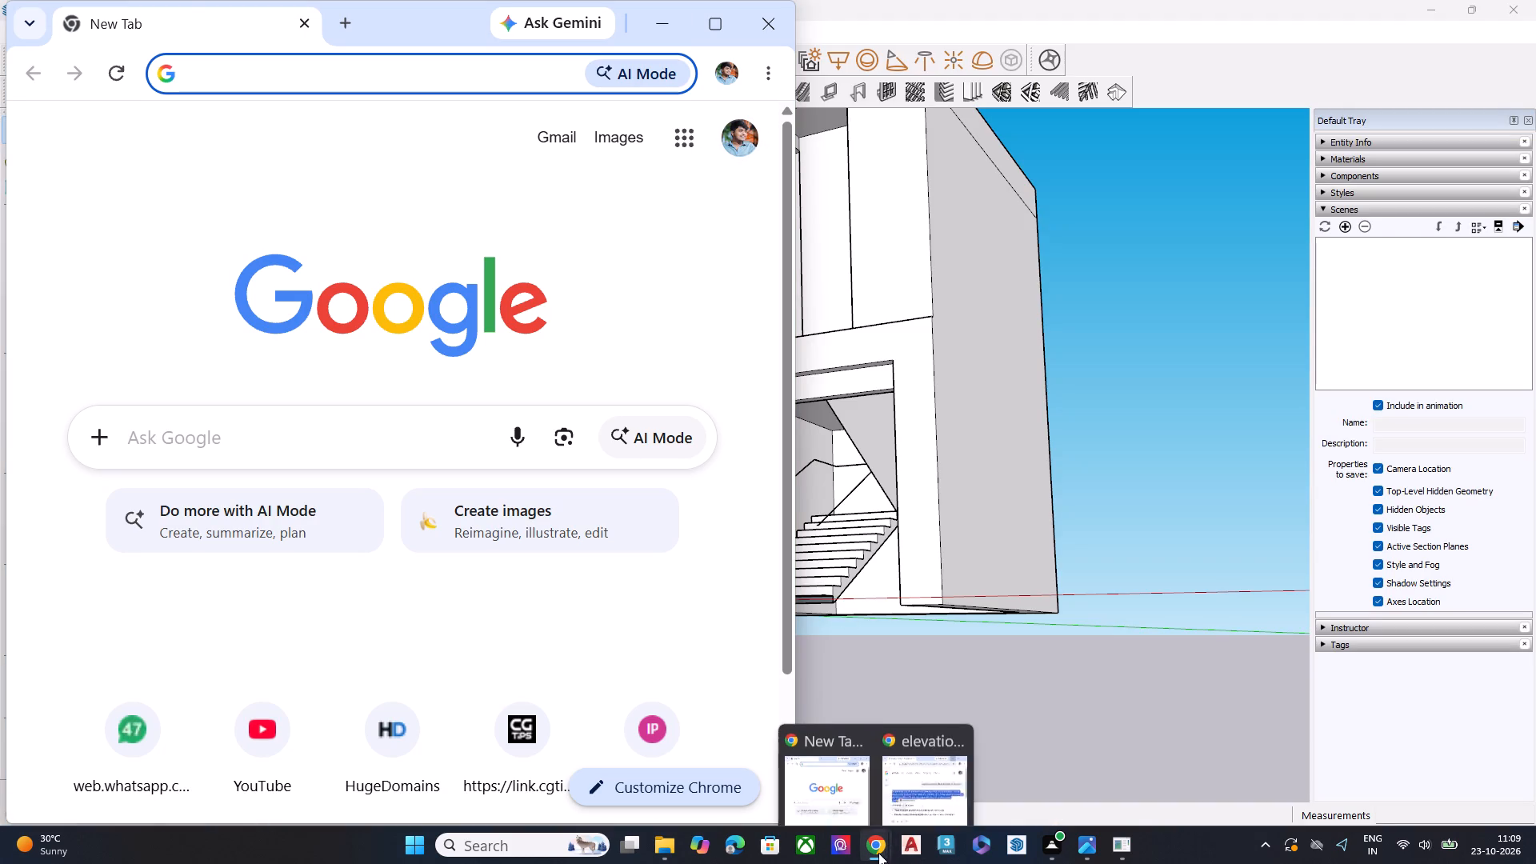
pyautogui.click(962, 705)
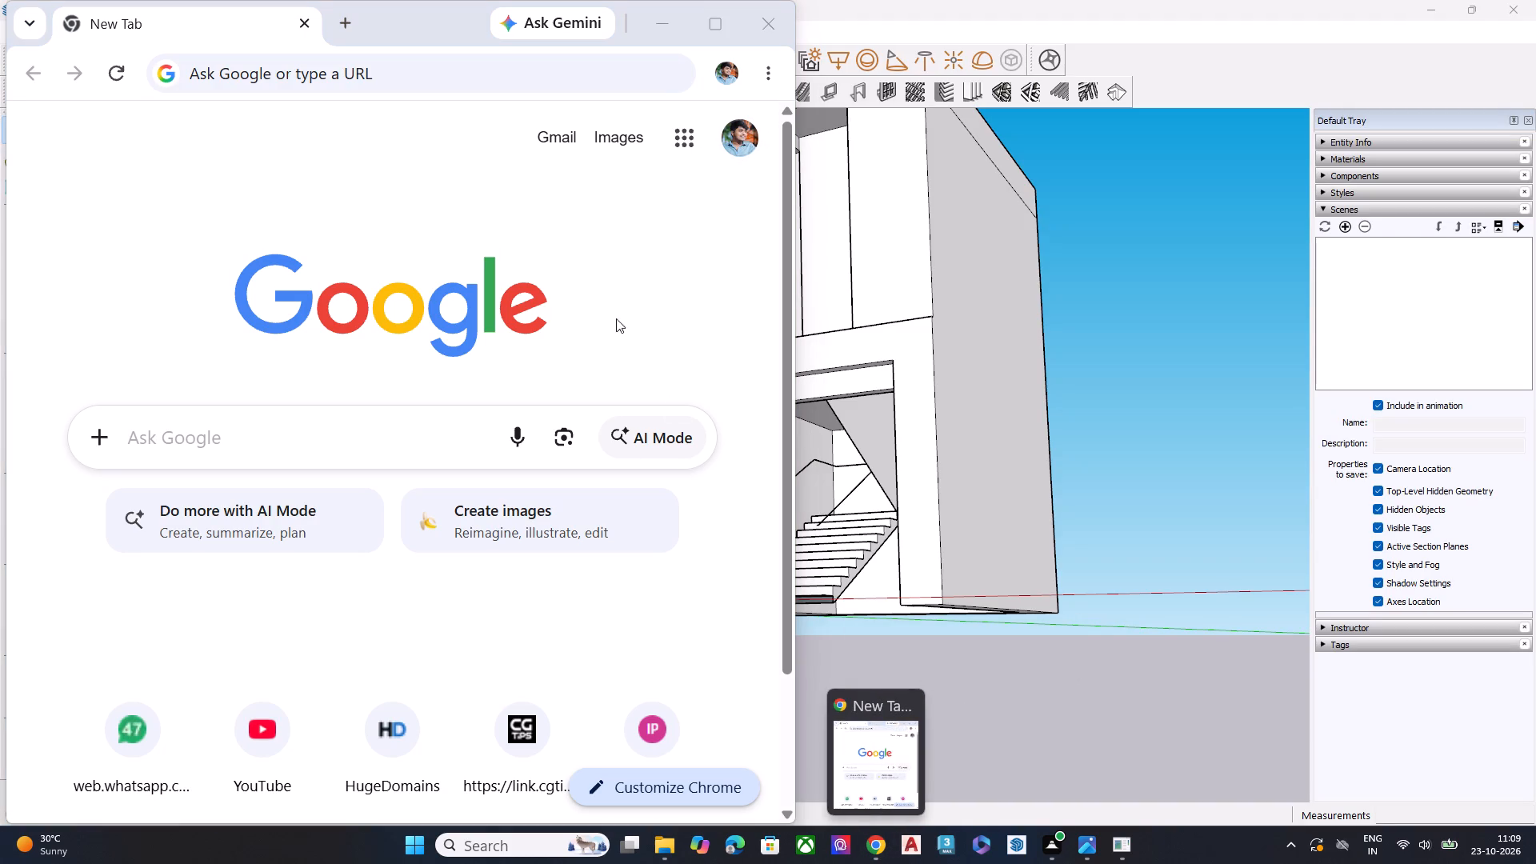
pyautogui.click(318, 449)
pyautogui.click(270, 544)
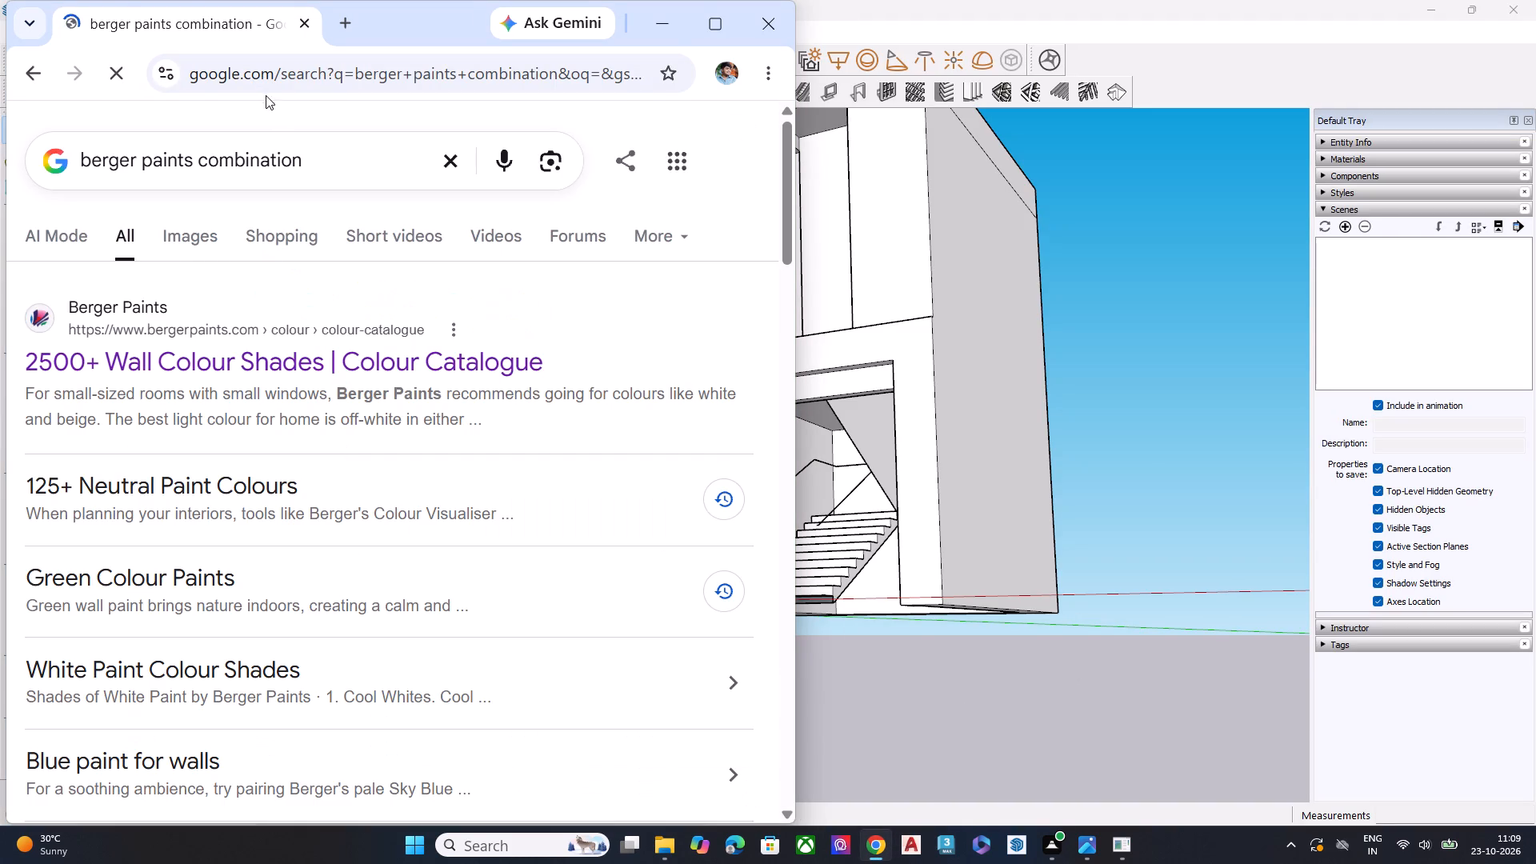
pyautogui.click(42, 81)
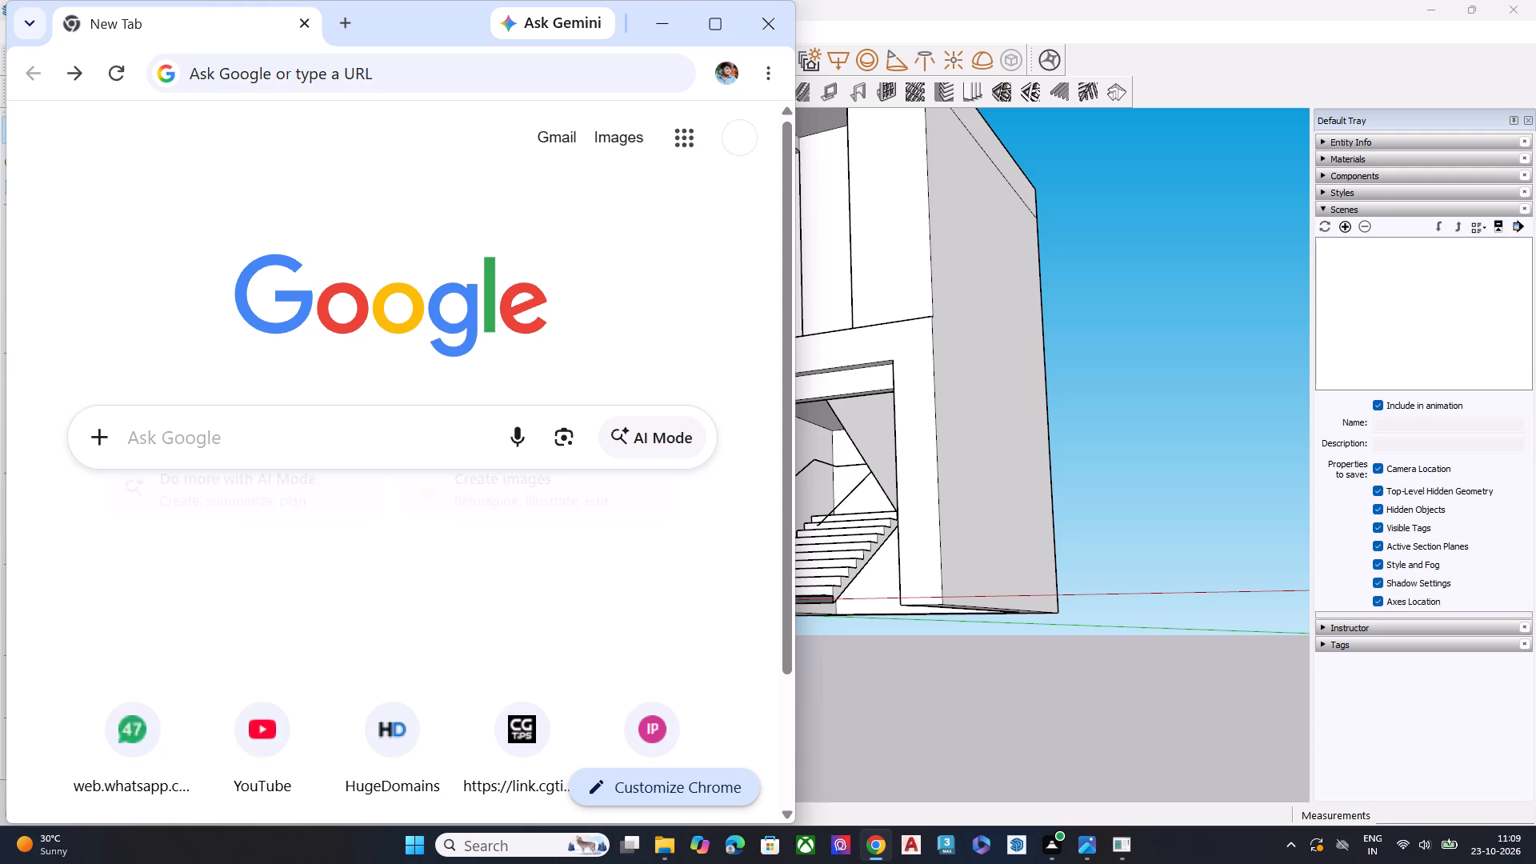
# Search Google for 3d warehouse and open the 3D Warehouse website.
pyautogui.click(250, 460)
pyautogui.click(230, 502)
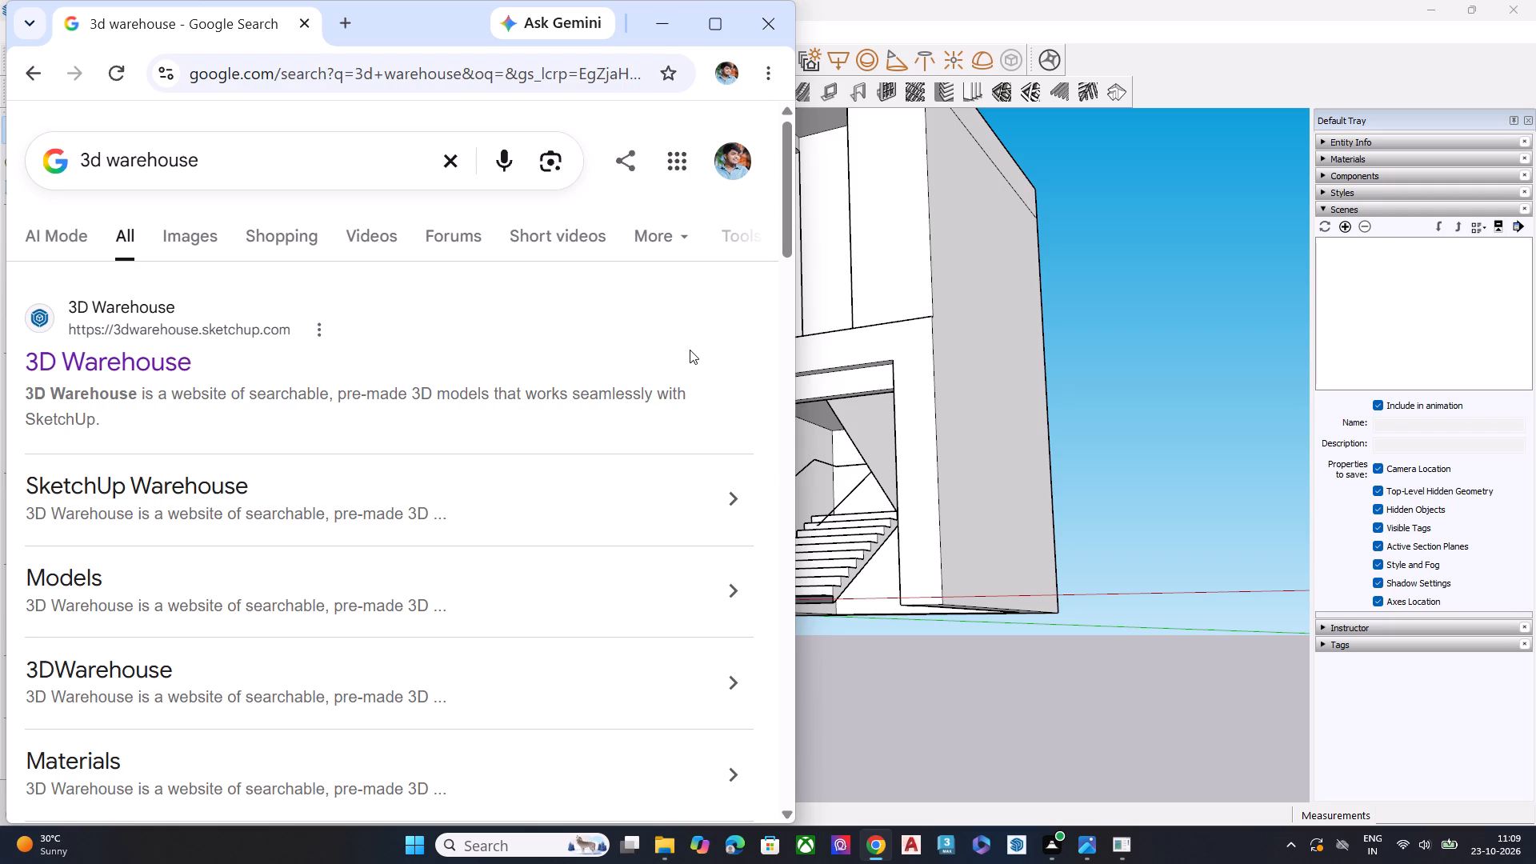
pyautogui.click(116, 366)
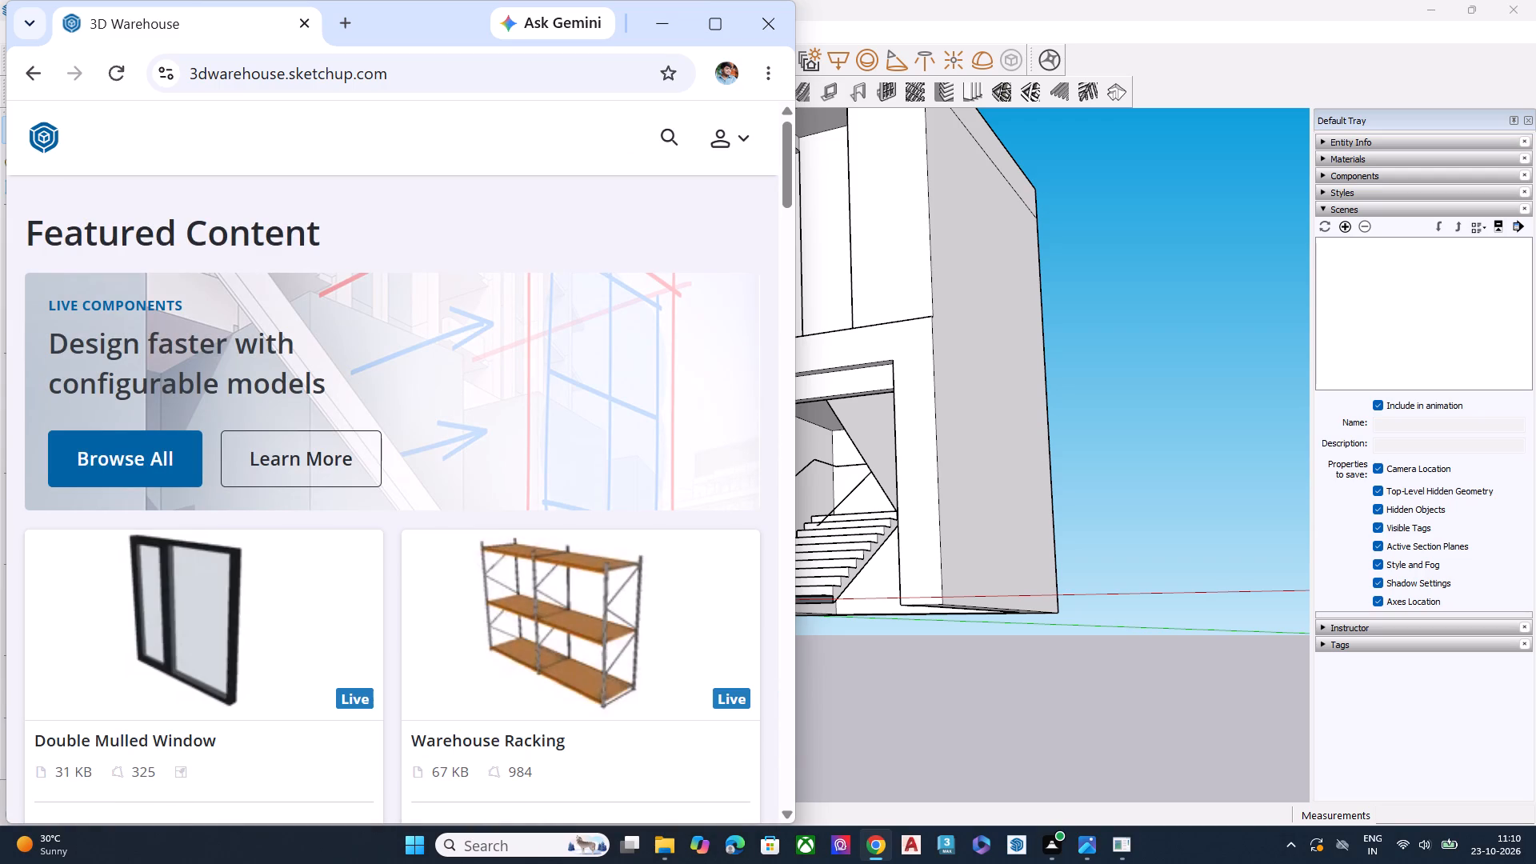
# Search 3D Warehouse for "ARCH DOOR" models.
pyautogui.click(662, 142)
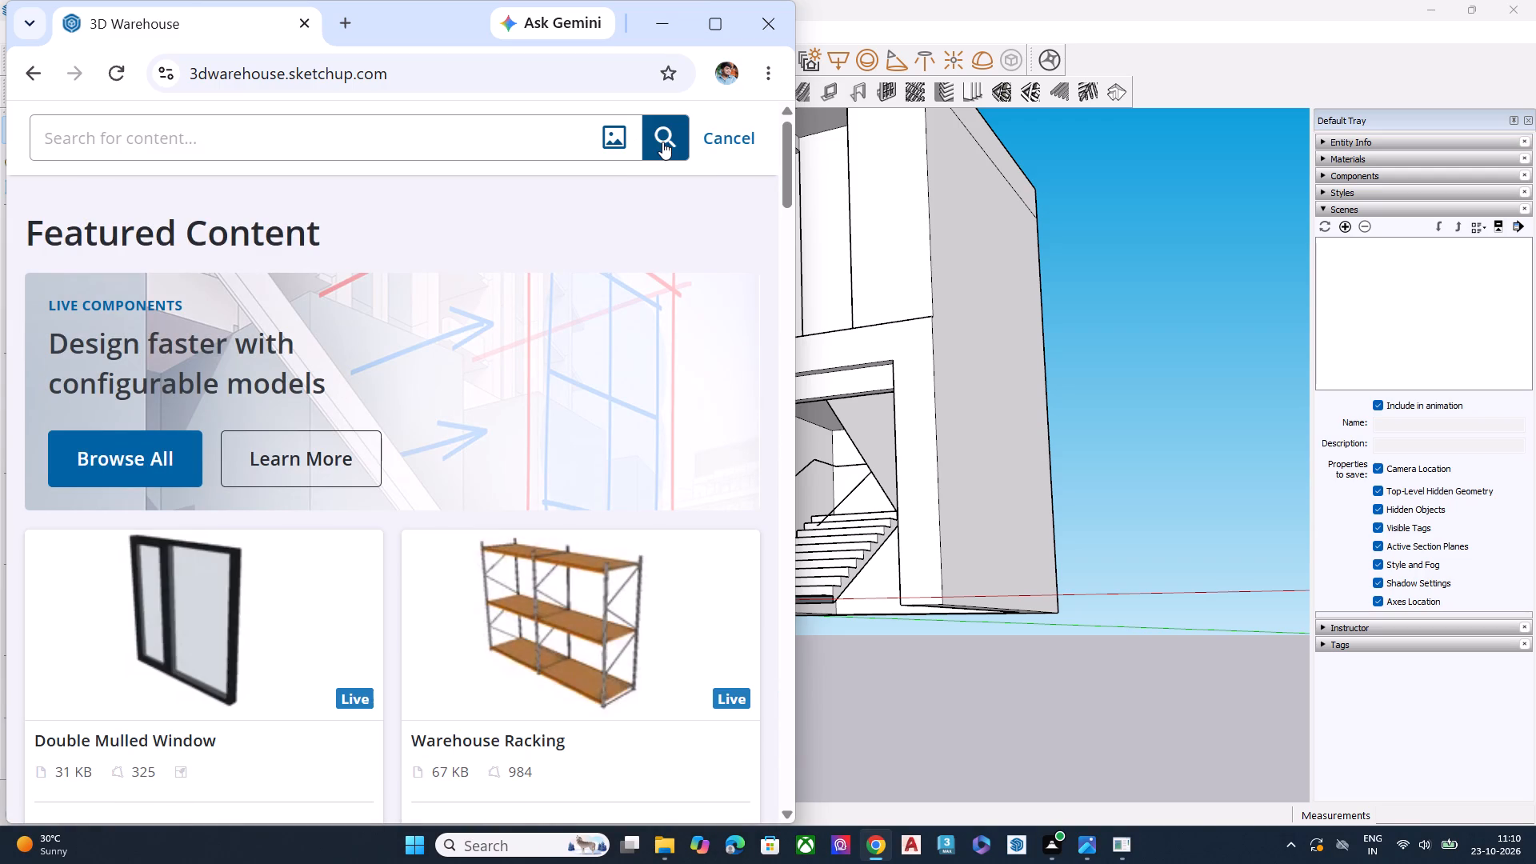
pyautogui.click(573, 149)
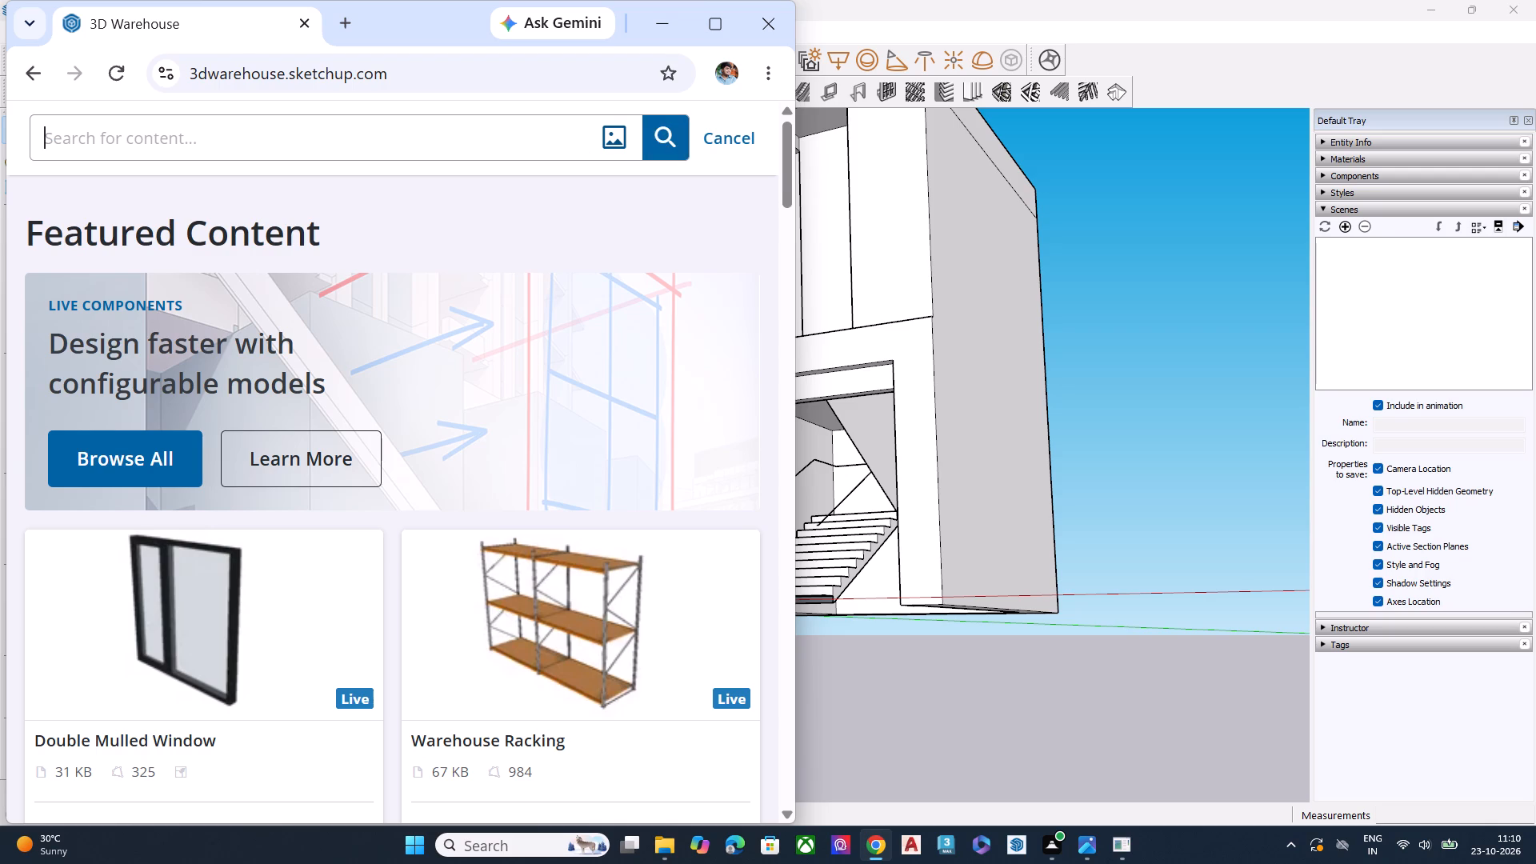
pyautogui.write('ARCH')
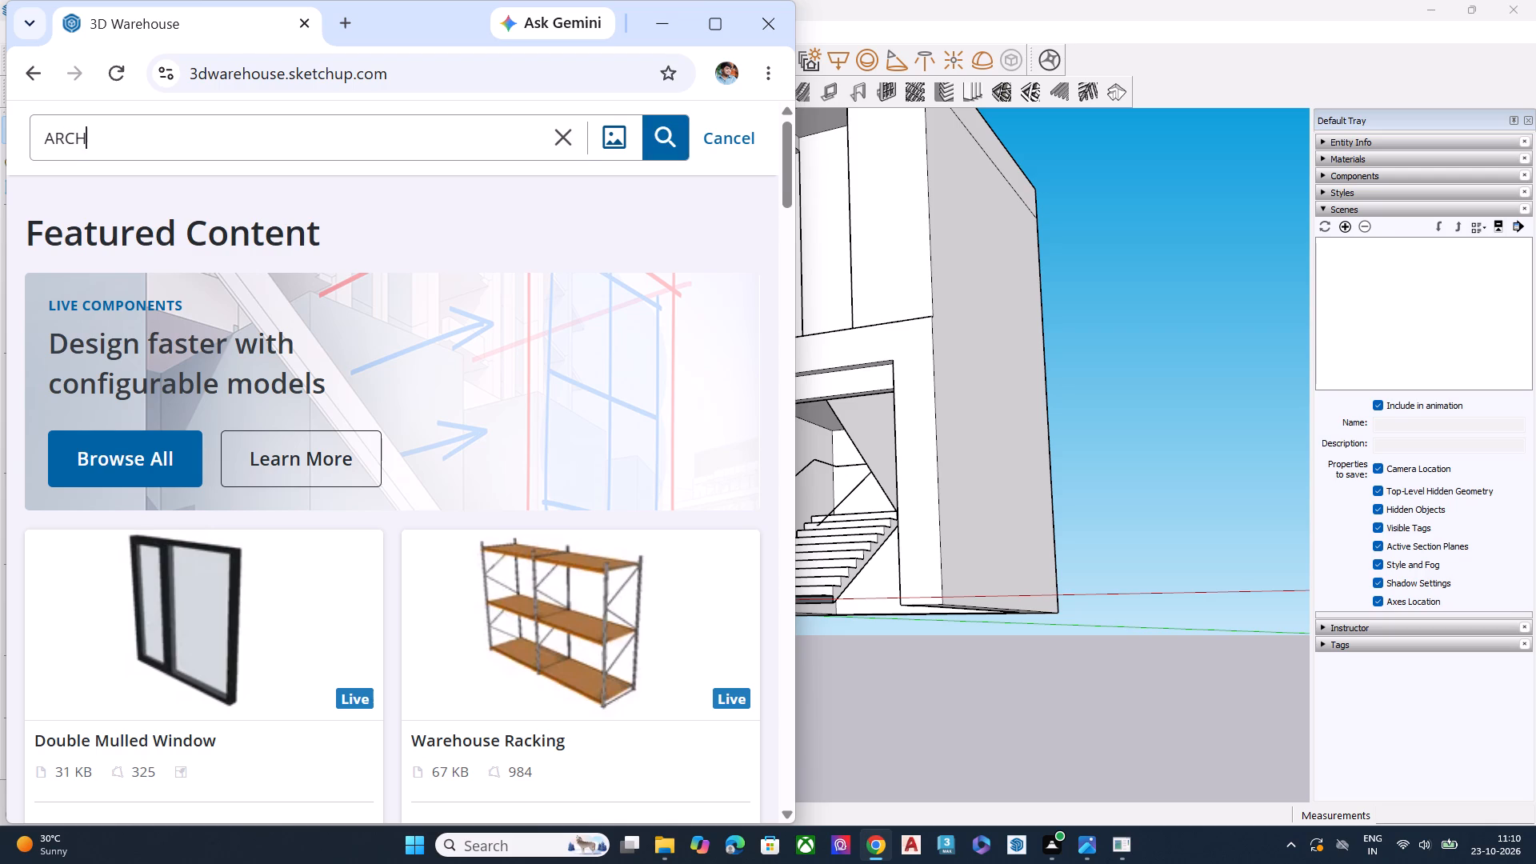
pyautogui.press('space')
pyautogui.press('f')
pyautogui.press('BackSpace')
pyautogui.write('DOOR')
pyautogui.press('Return')
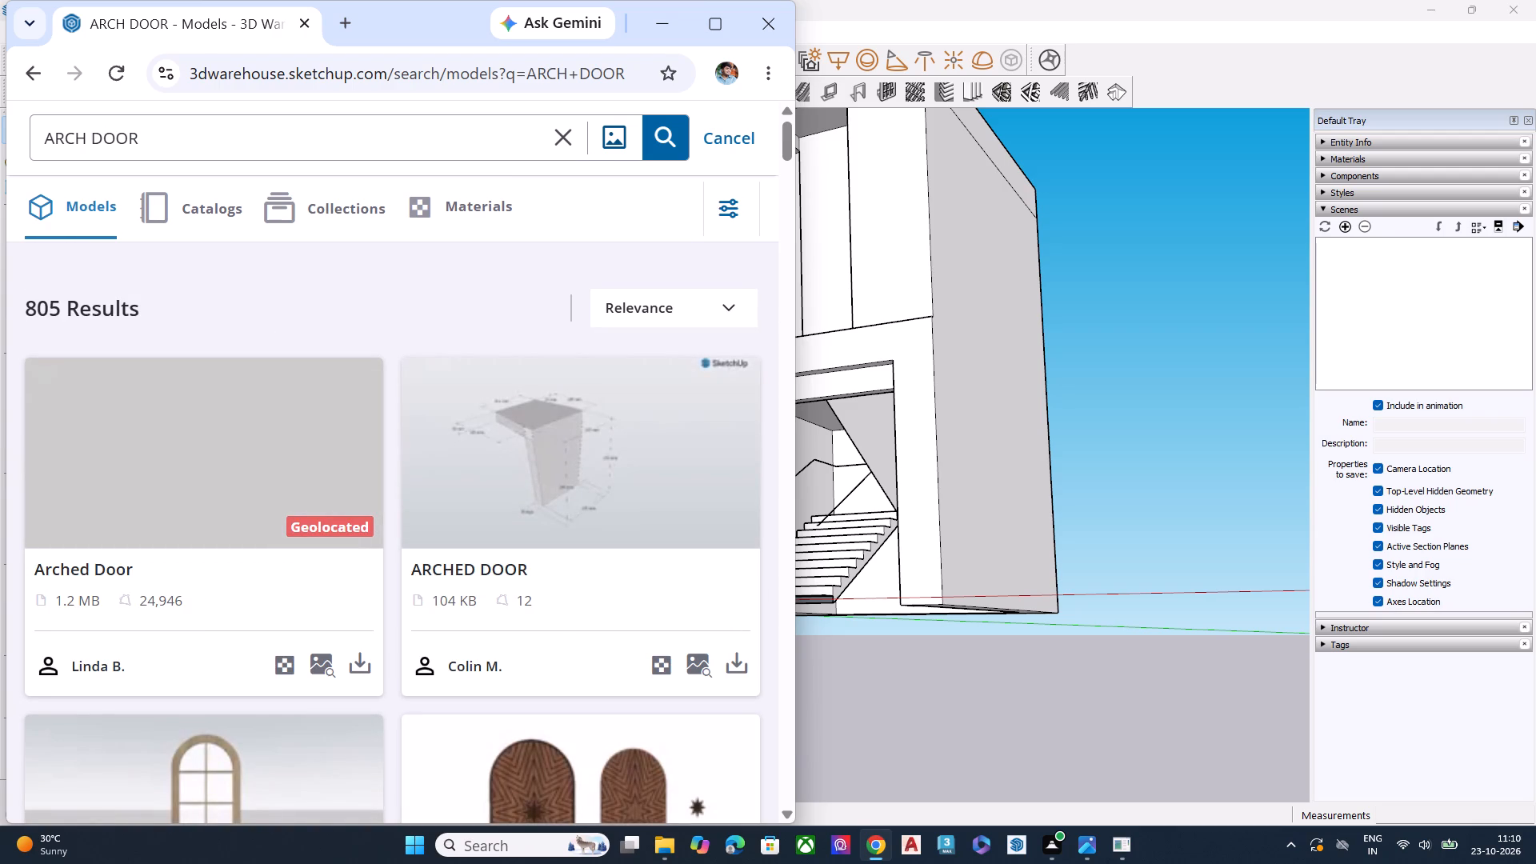
# Look through the arch door models for one that suits the house's upper-floor arched opening.
pyautogui.scroll(-5, 541, 613)
pyautogui.scroll(2, 585, 552)
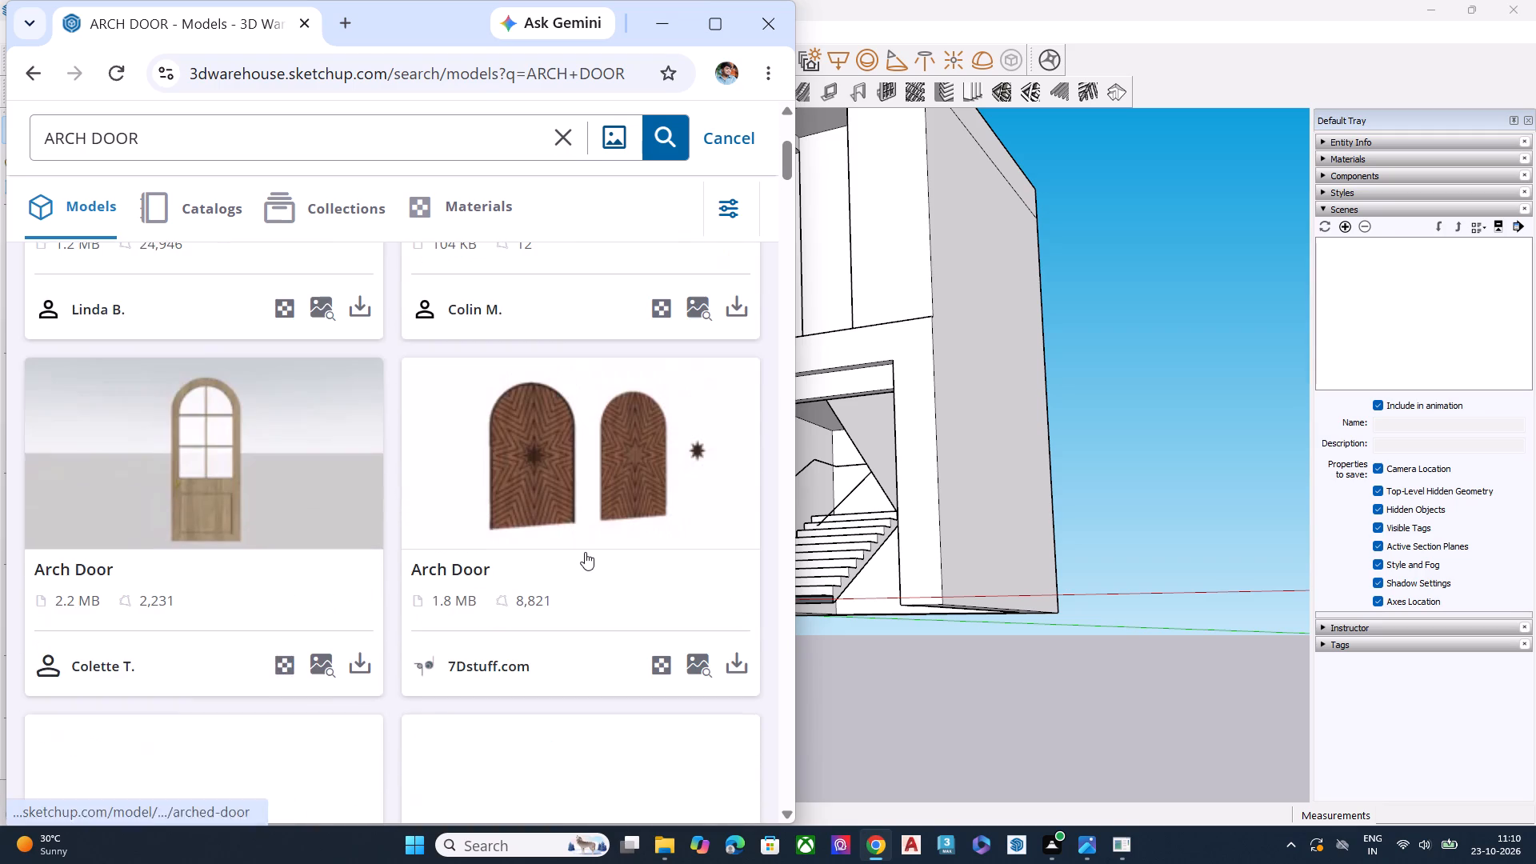
pyautogui.scroll(-3, 585, 552)
pyautogui.scroll(-1, 258, 601)
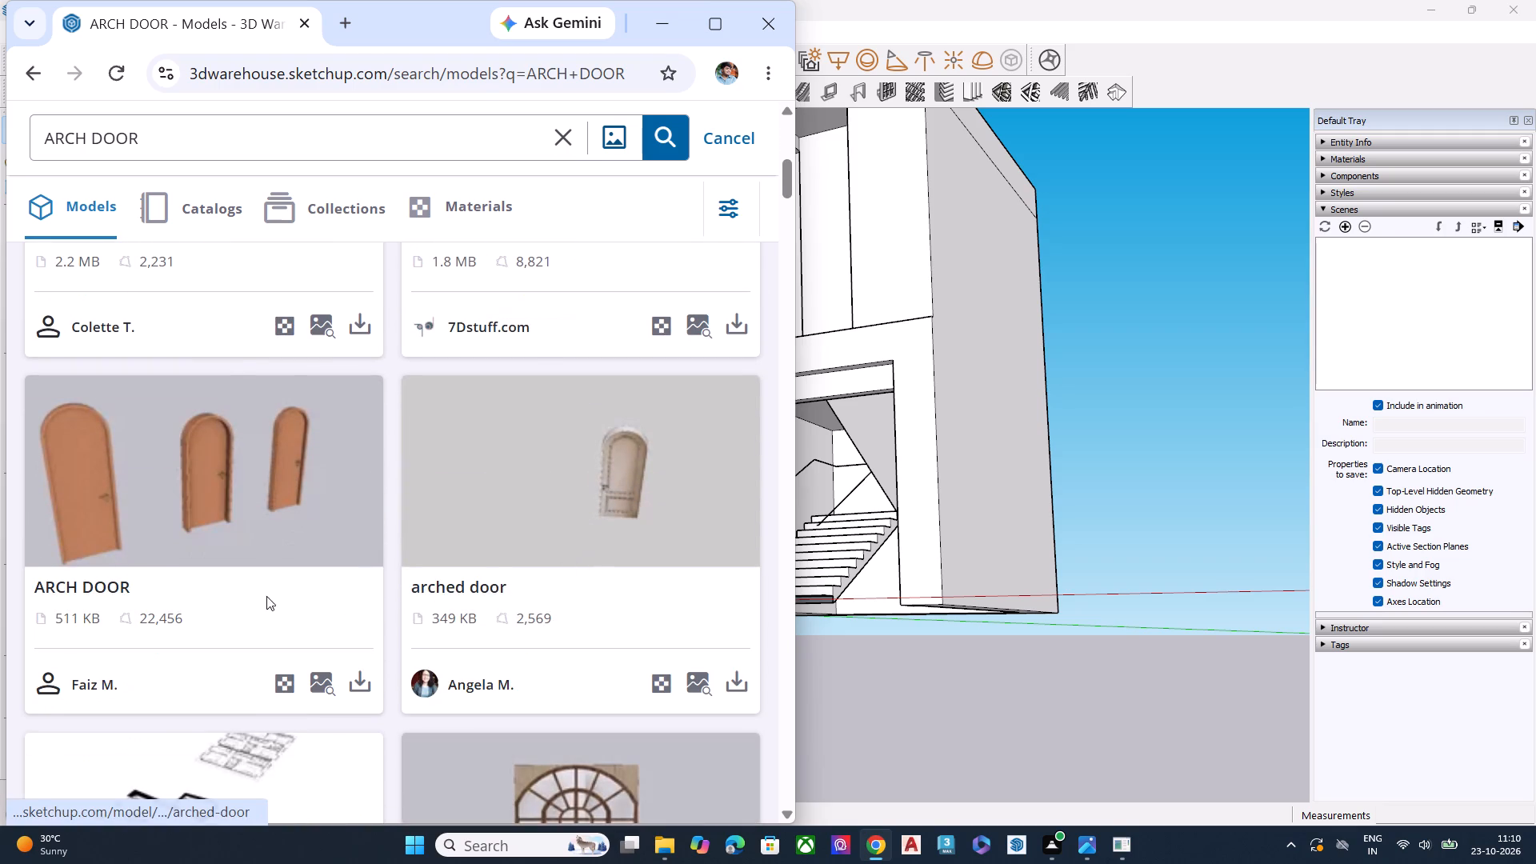
pyautogui.scroll(-3, 266, 596)
pyautogui.scroll(-2, 582, 532)
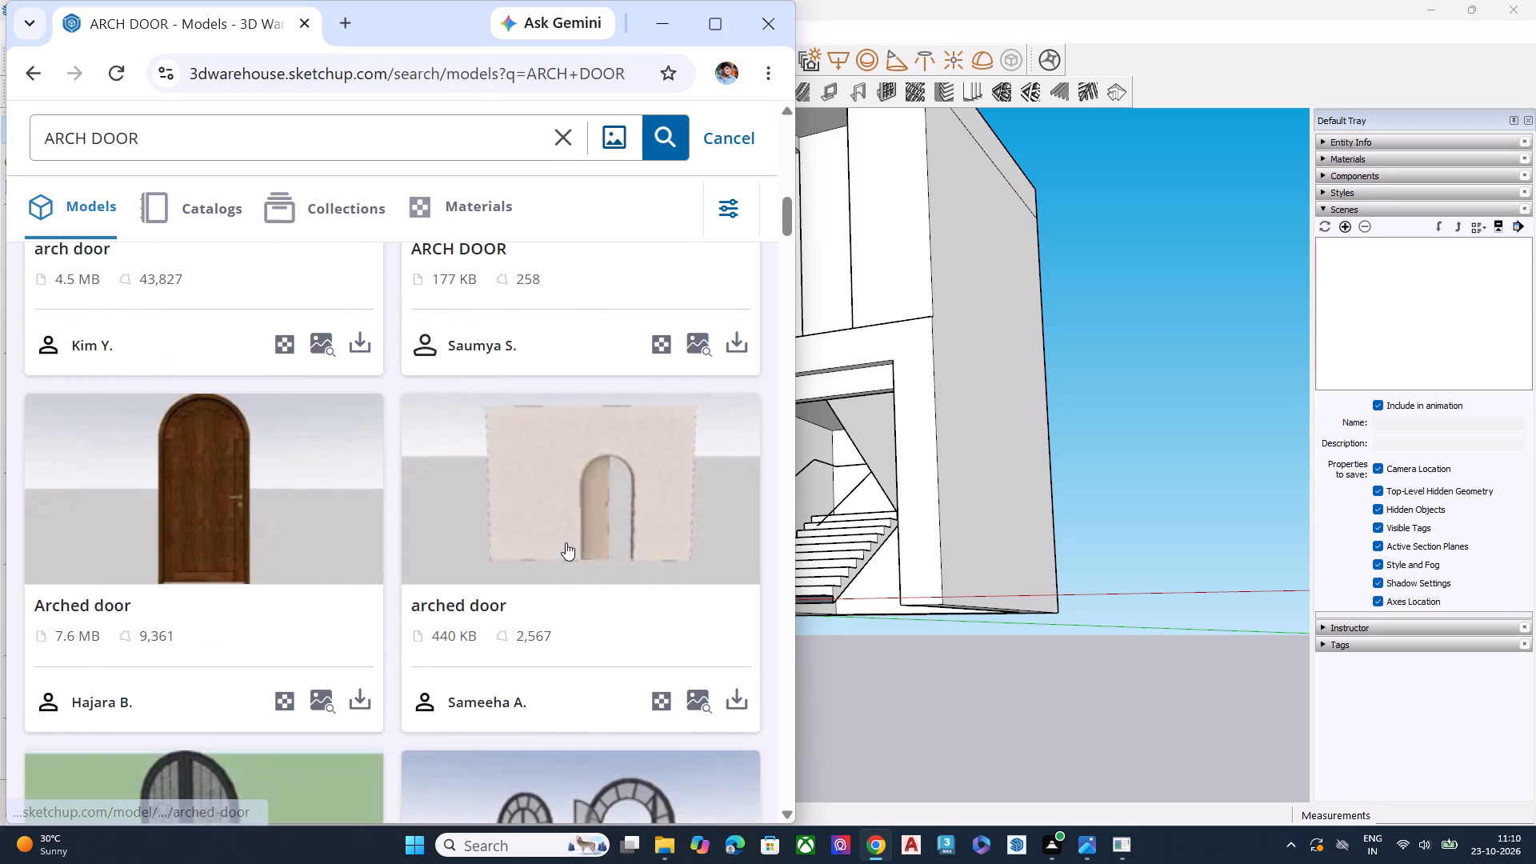
pyautogui.scroll(-7, 562, 546)
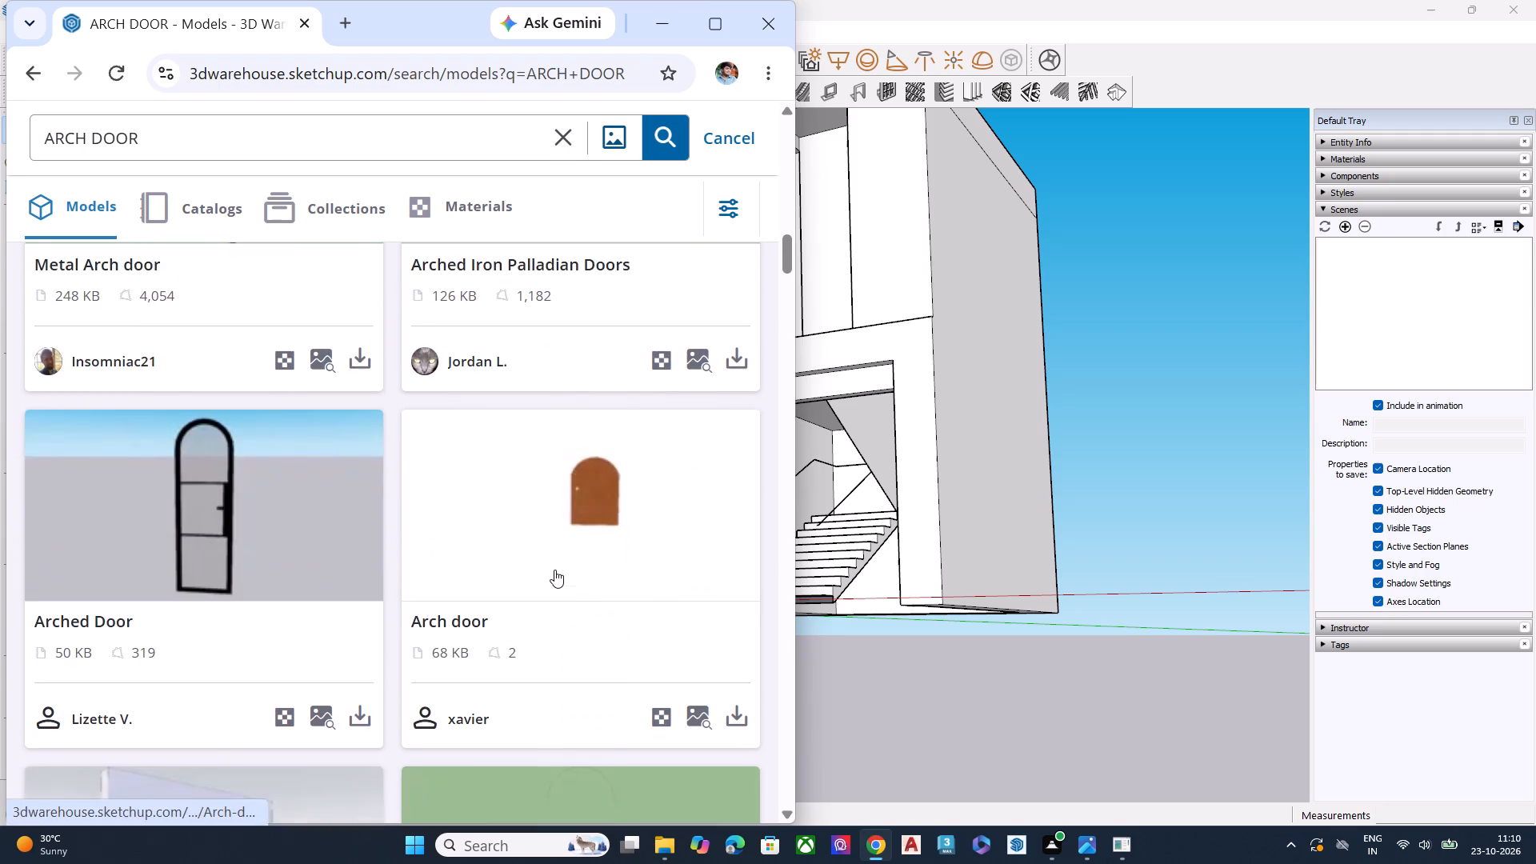
pyautogui.scroll(-6, 554, 570)
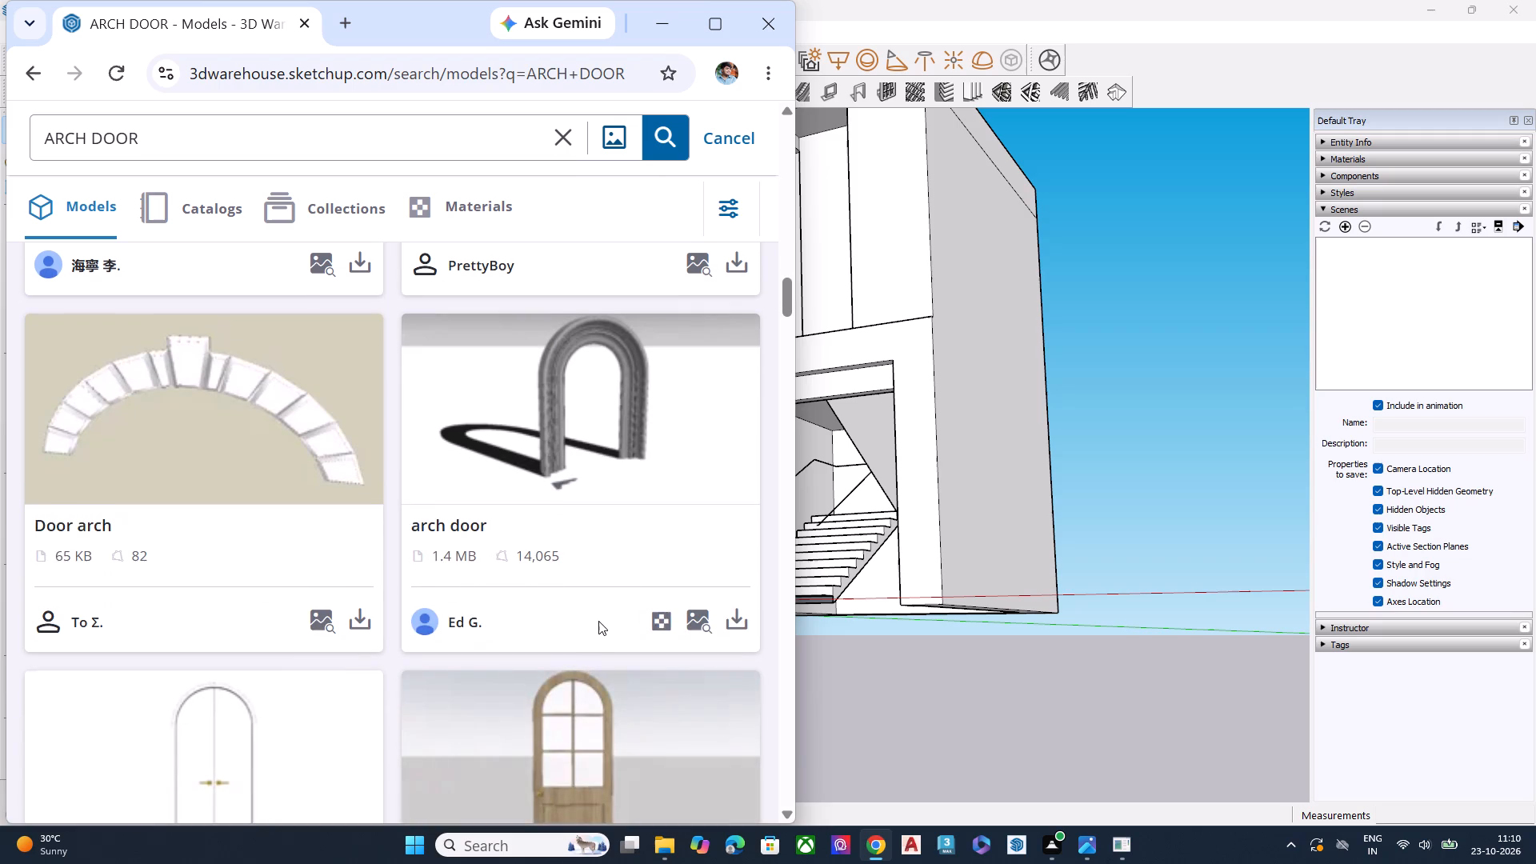
pyautogui.scroll(-1, 351, 566)
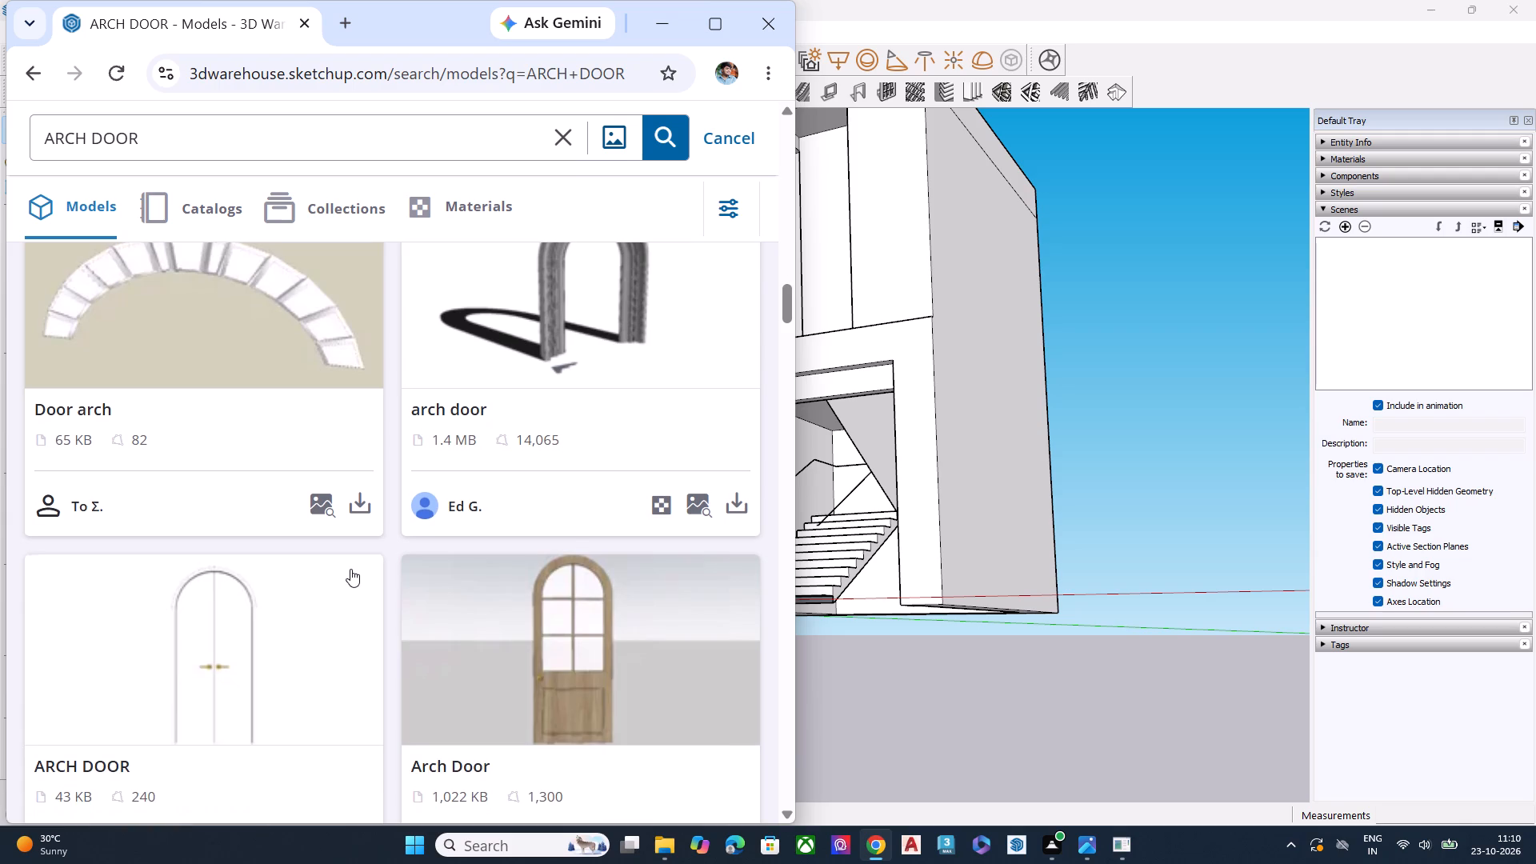
pyautogui.scroll(1, 350, 569)
pyautogui.scroll(-2, 350, 569)
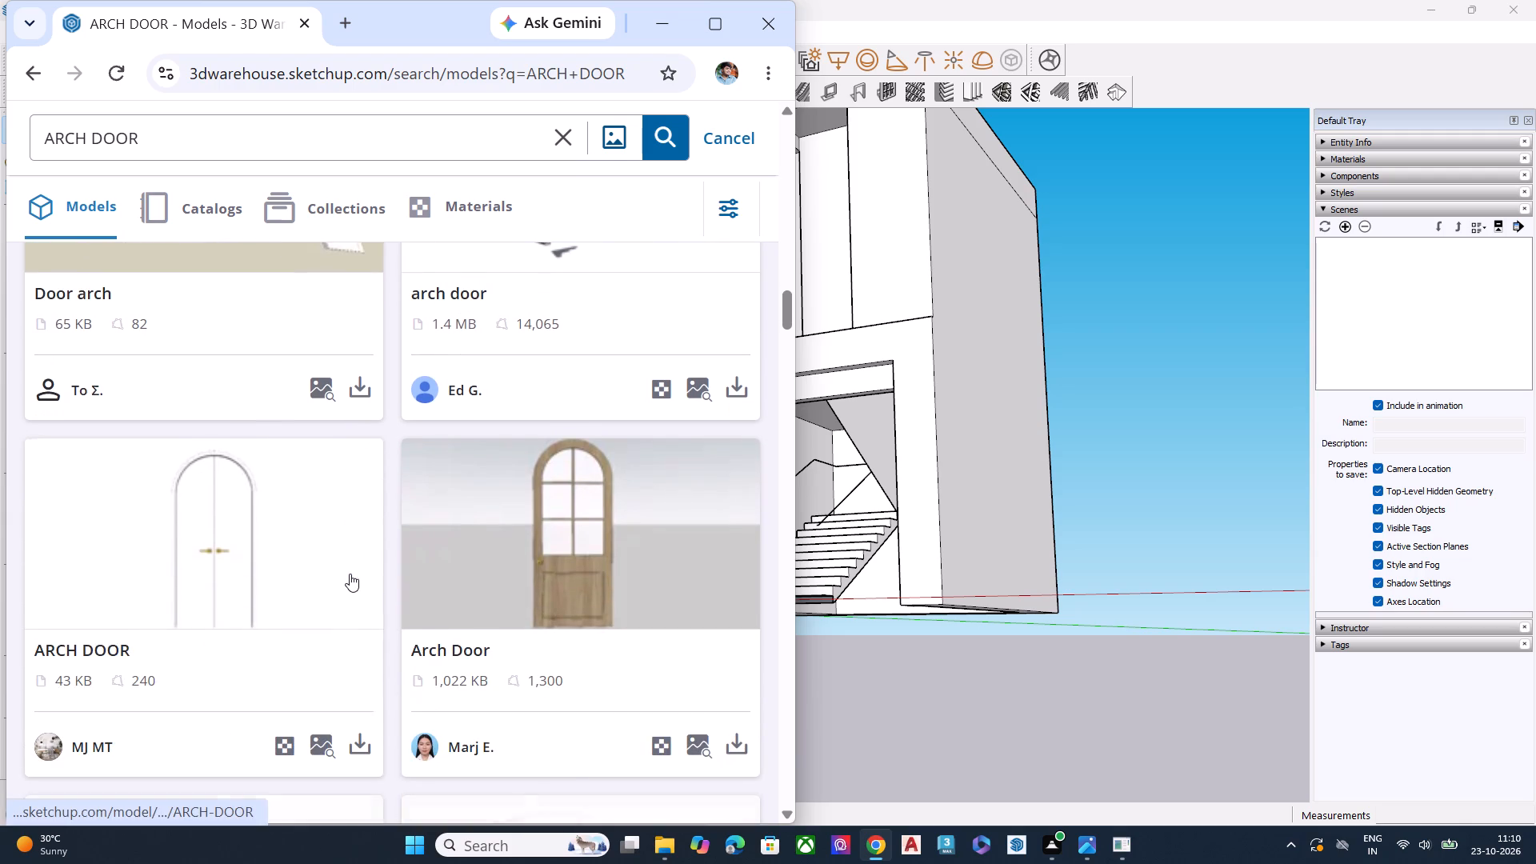
pyautogui.scroll(-2, 350, 574)
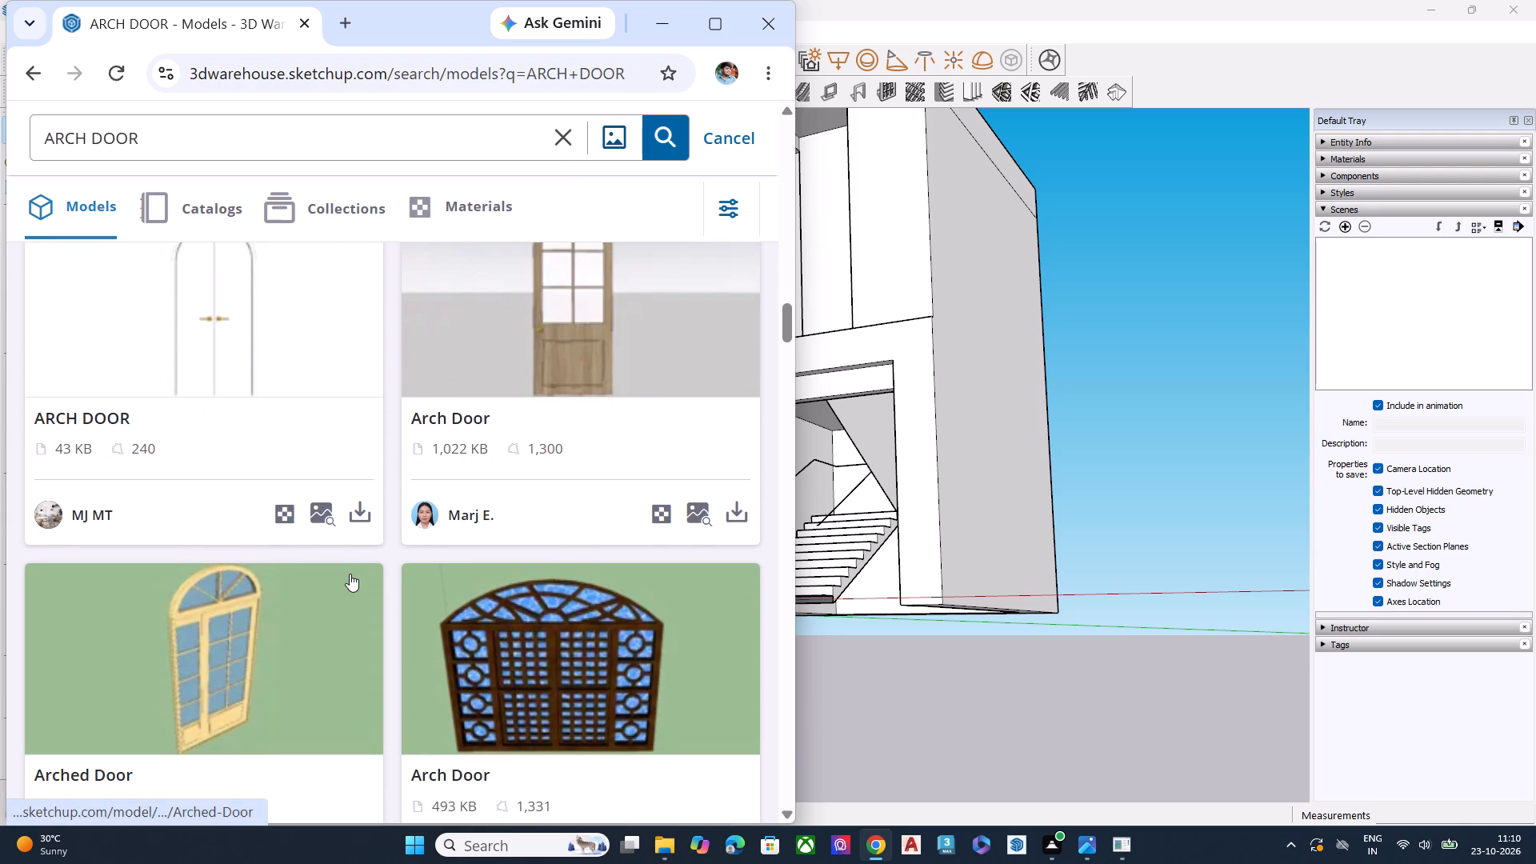
pyautogui.scroll(-5, 350, 574)
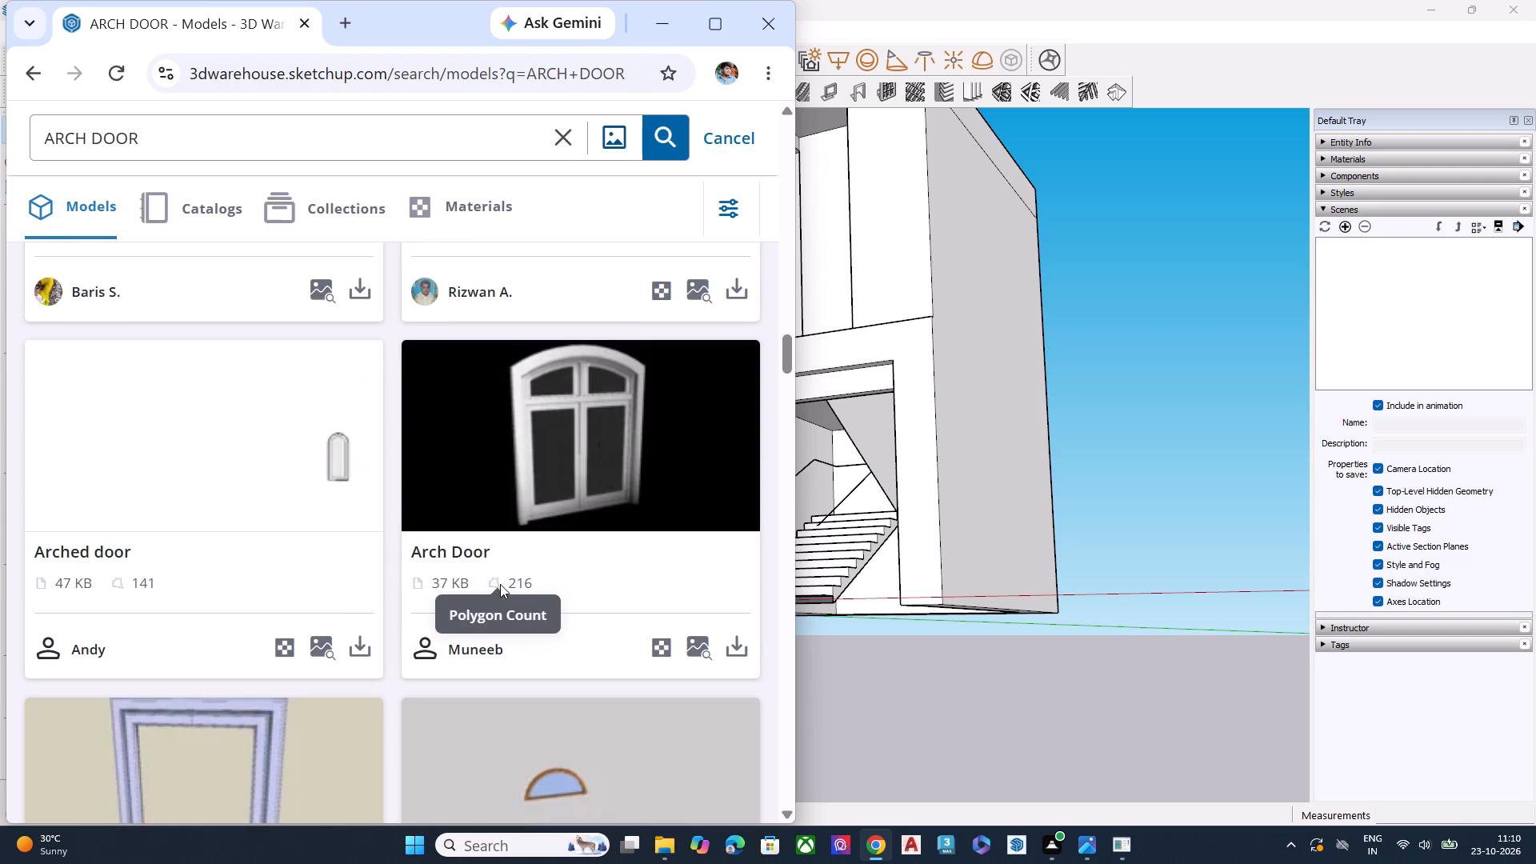
pyautogui.scroll(-5, 554, 654)
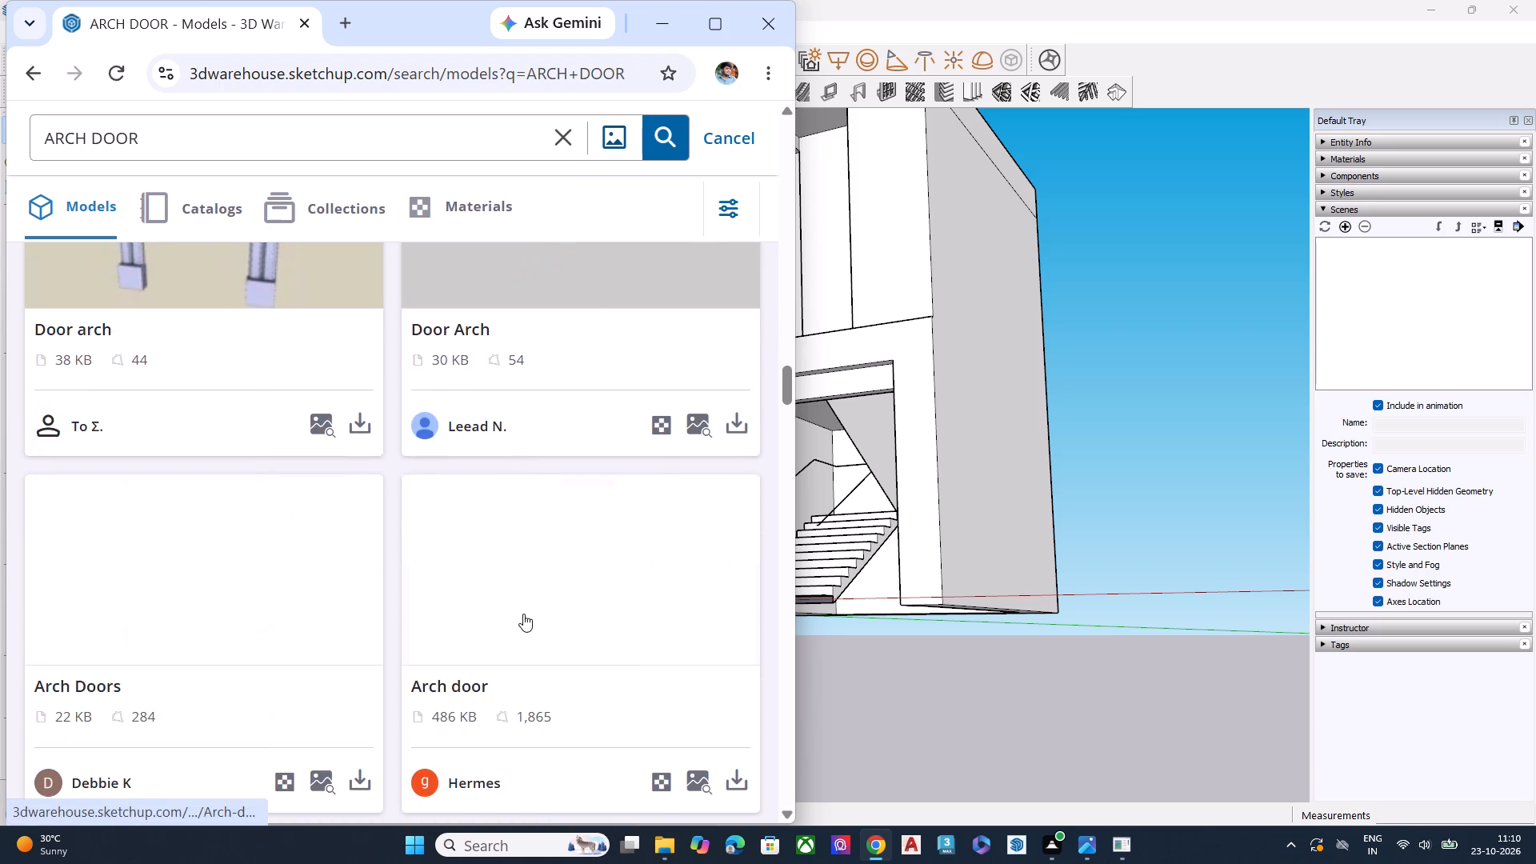
pyautogui.scroll(1, 522, 614)
pyautogui.scroll(-3, 522, 614)
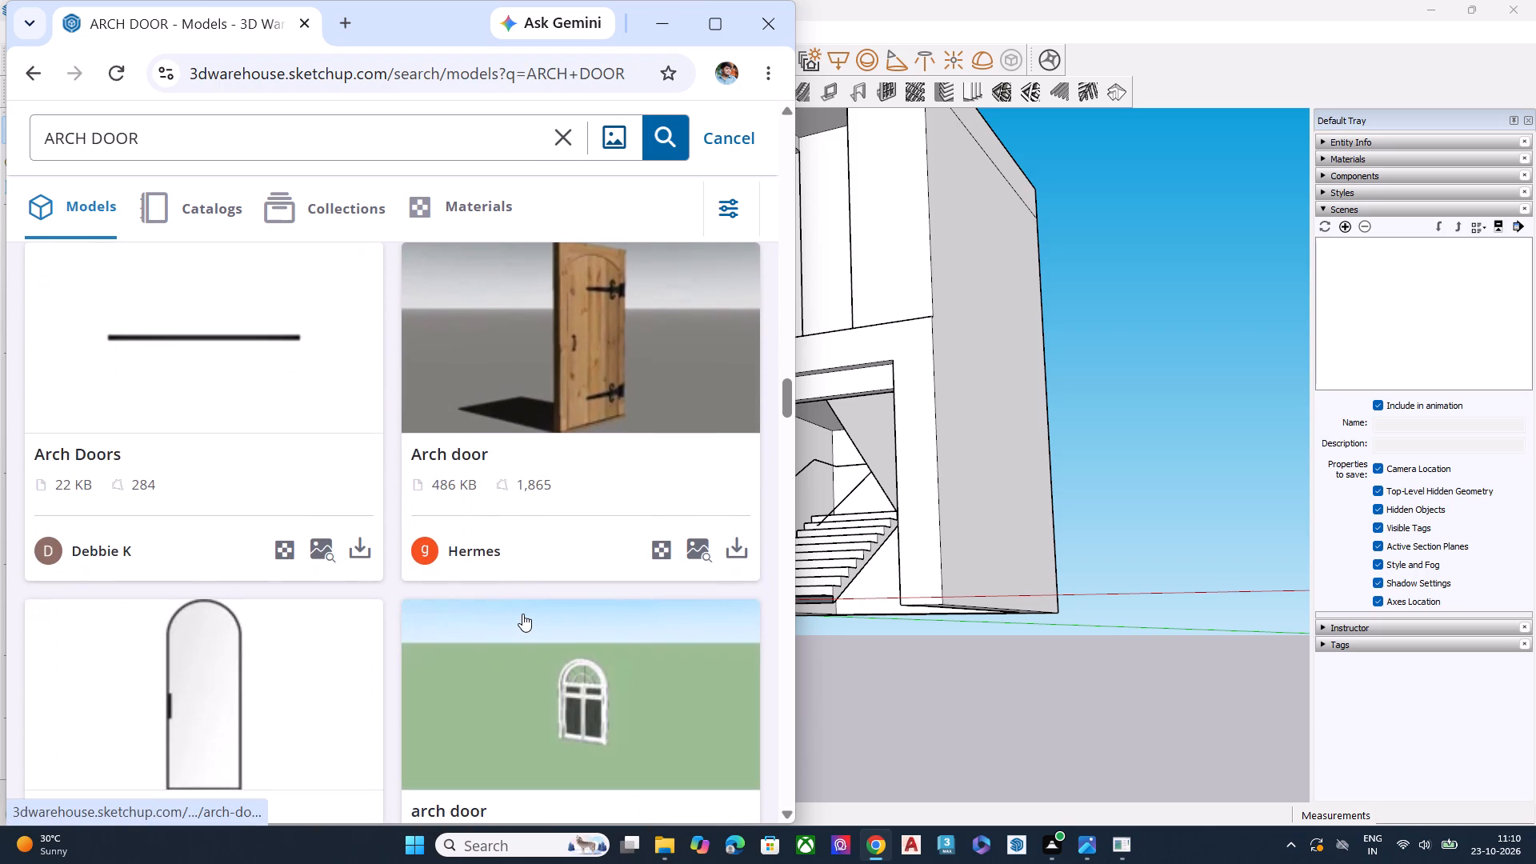
pyautogui.scroll(-4, 522, 614)
pyautogui.scroll(1, 522, 614)
pyautogui.scroll(-3, 522, 614)
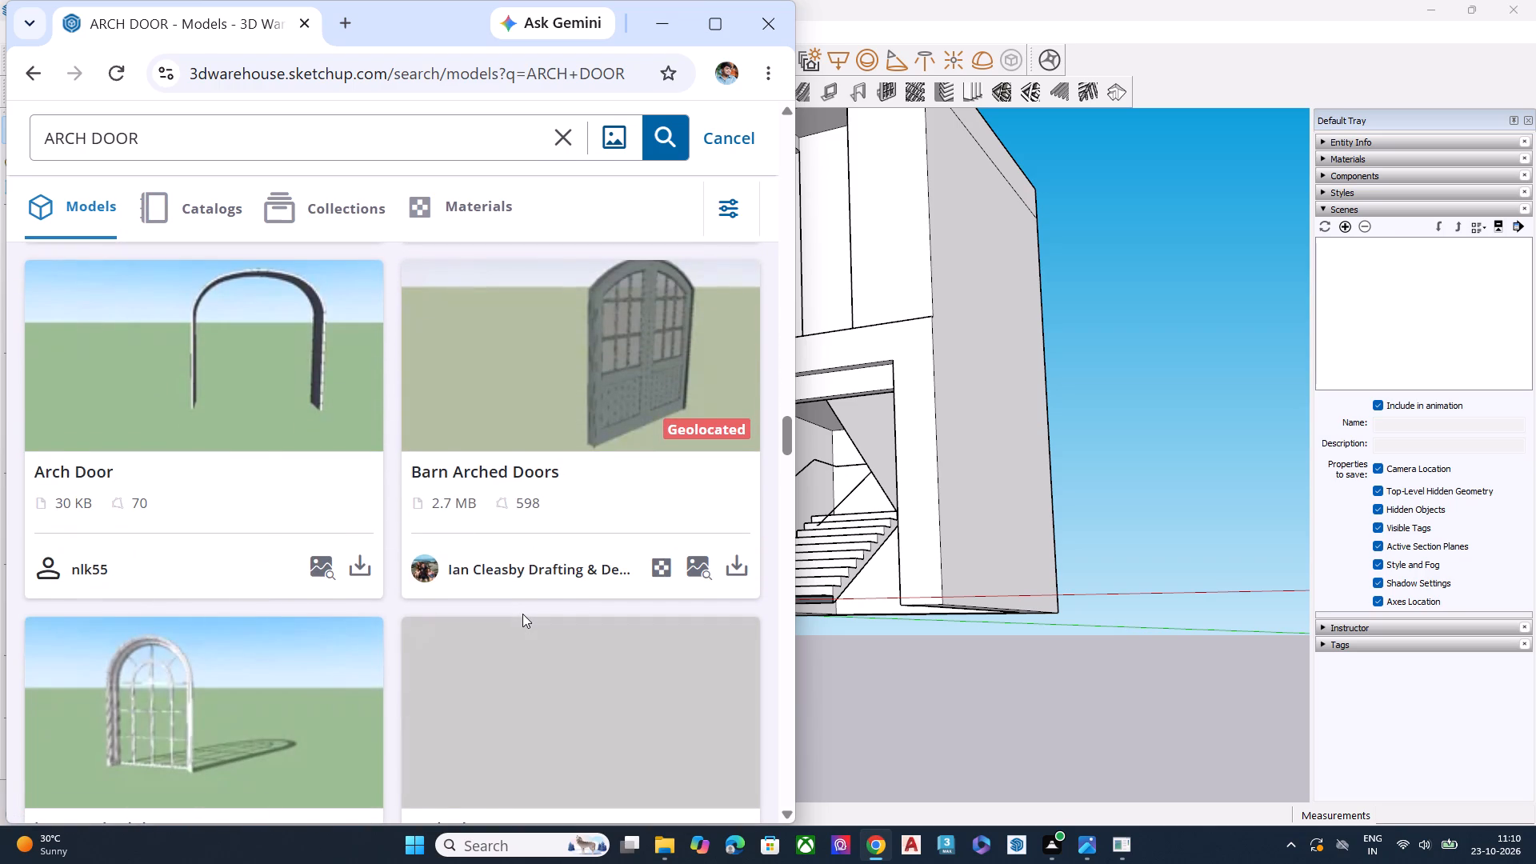
pyautogui.scroll(-8, 522, 614)
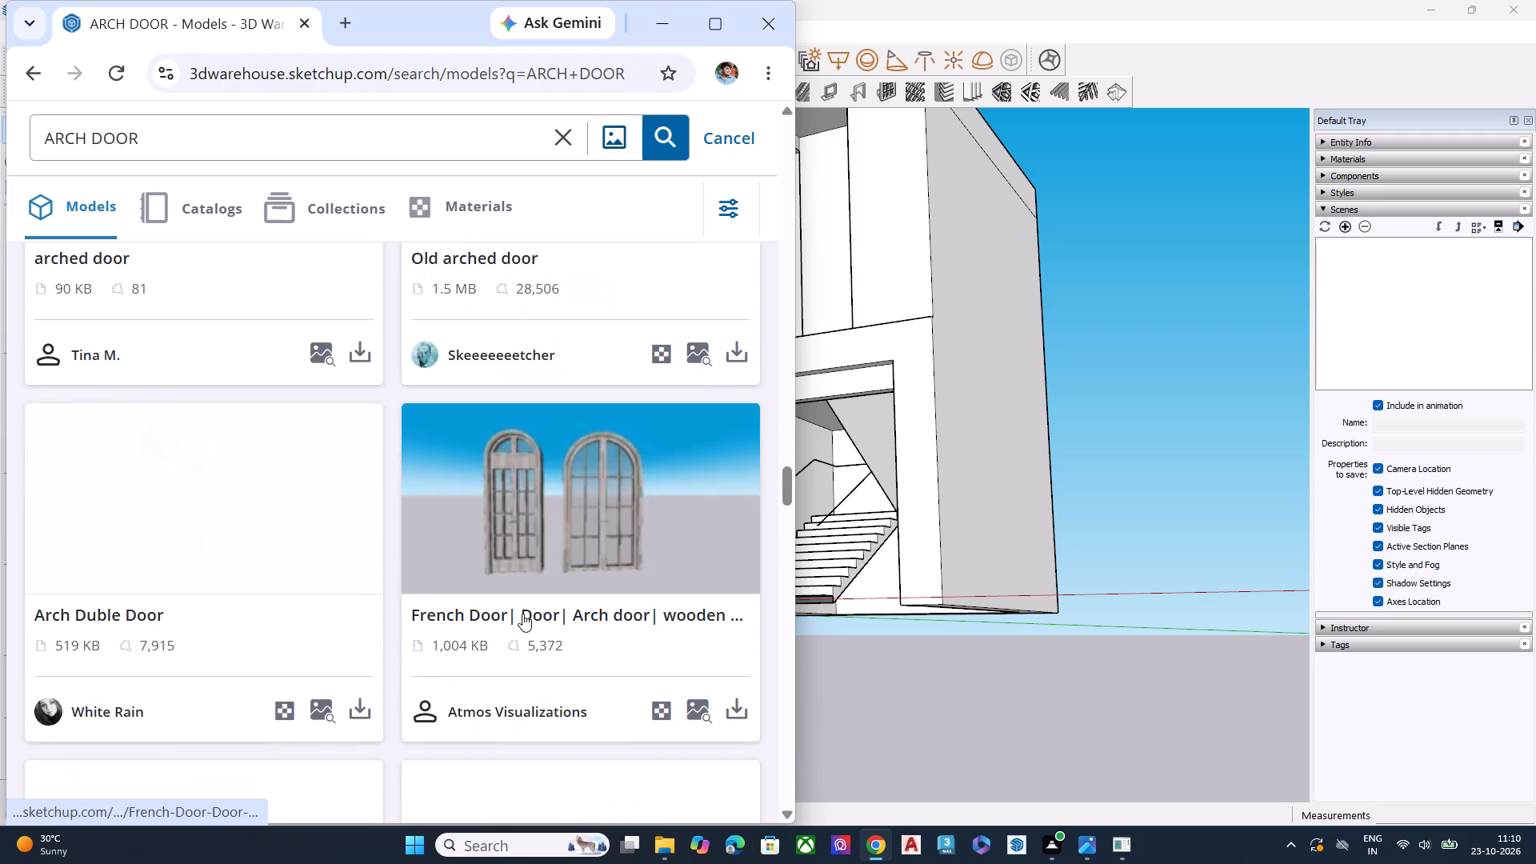
pyautogui.scroll(-7, 522, 614)
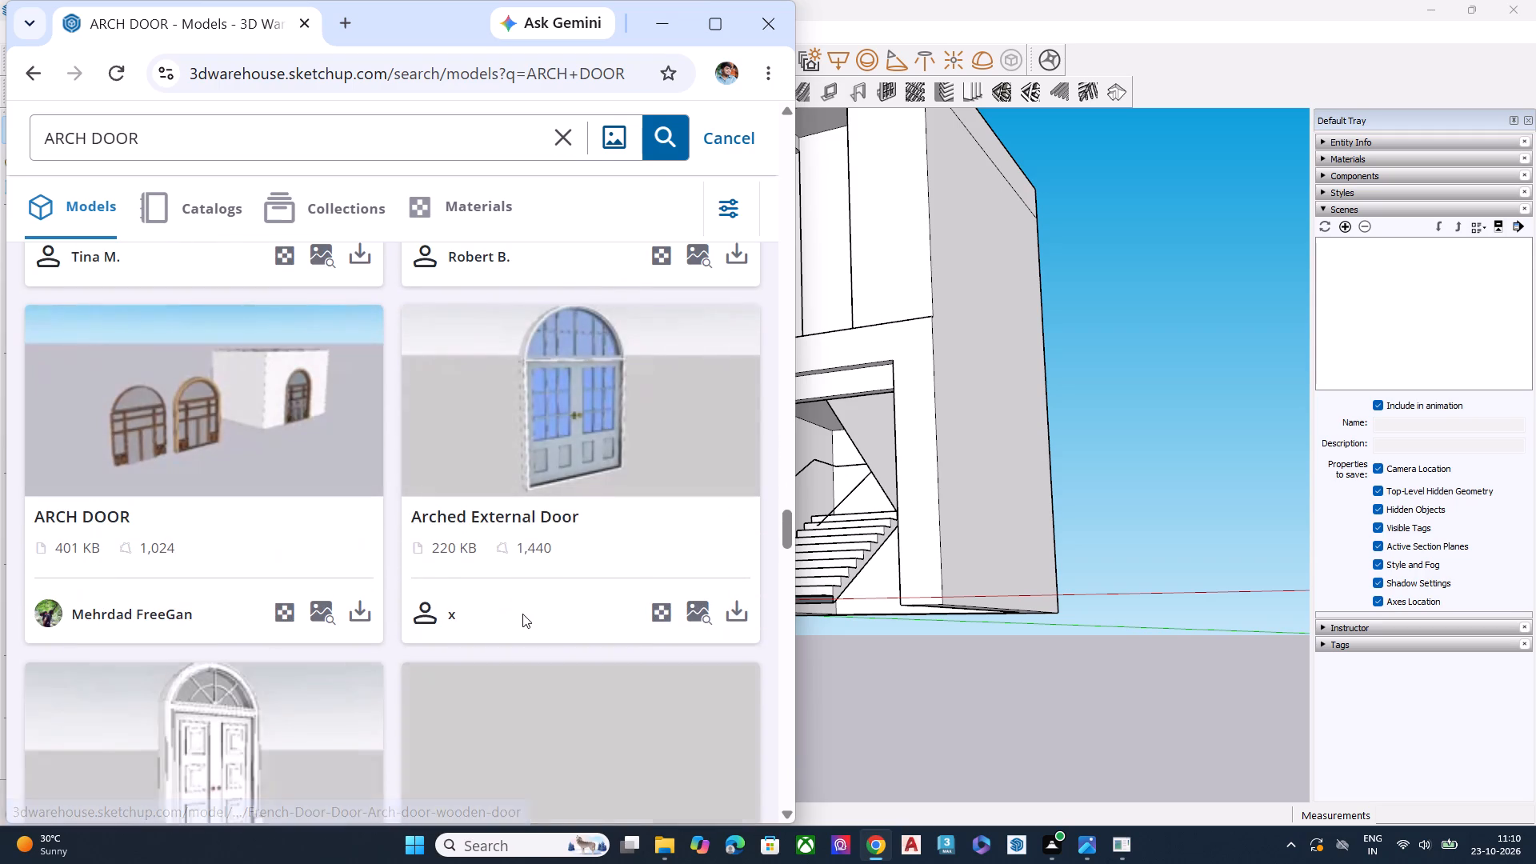
pyautogui.scroll(-4, 522, 614)
# Go back up through the arch door models to the first results, comparing the candidate designs again.
pyautogui.scroll(4, 522, 614)
pyautogui.scroll(-1, 522, 614)
pyautogui.scroll(5, 522, 614)
pyautogui.scroll(-2, 522, 614)
pyautogui.scroll(6, 522, 614)
pyautogui.scroll(-1, 522, 614)
pyautogui.scroll(3, 522, 614)
pyautogui.scroll(-5, 522, 614)
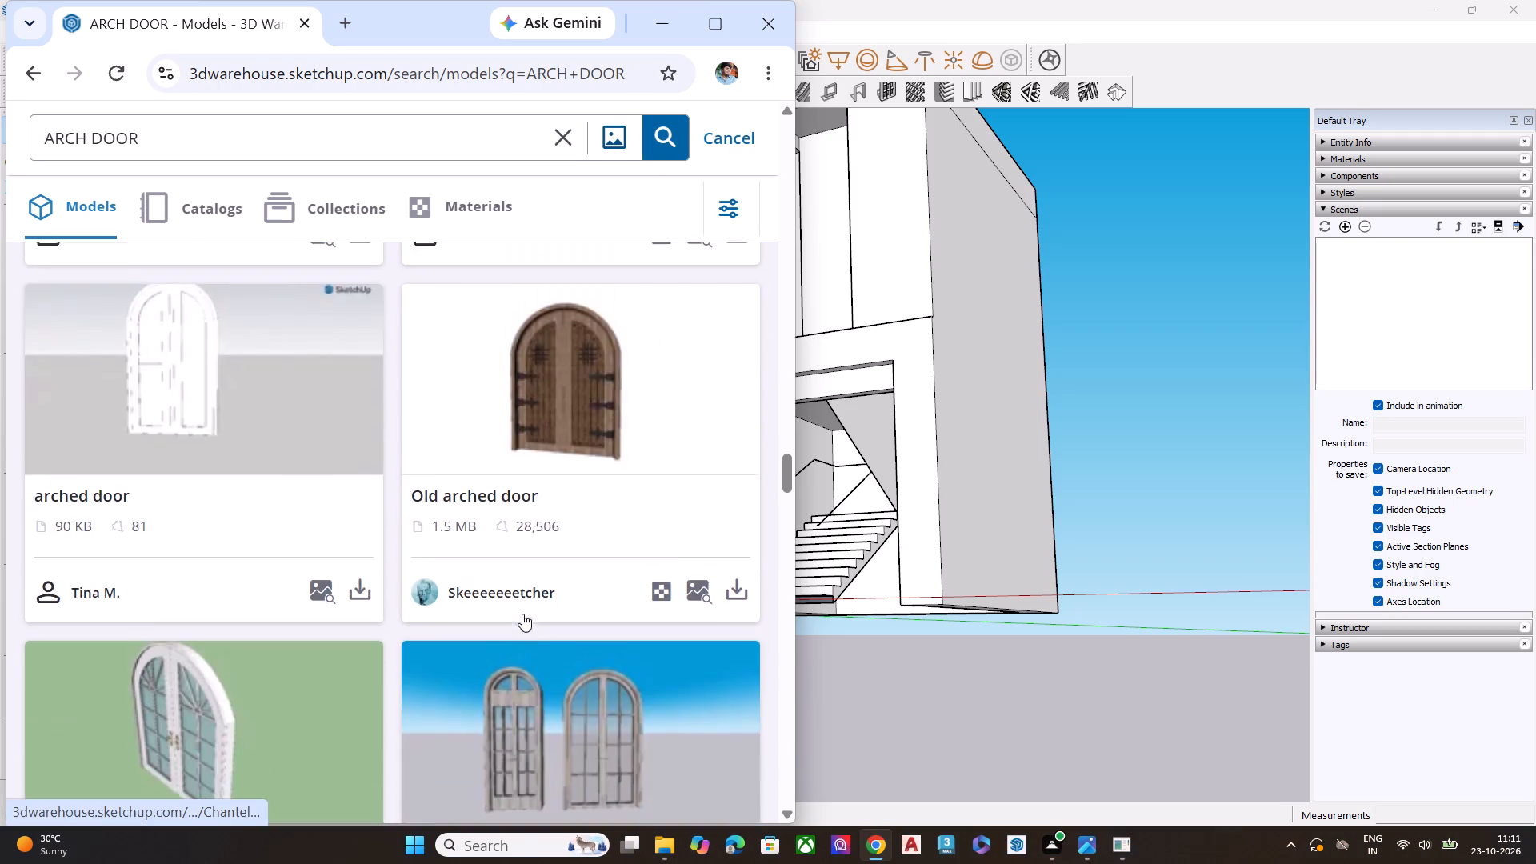
pyautogui.scroll(-2, 522, 614)
pyautogui.scroll(6, 522, 614)
pyautogui.scroll(-1, 522, 614)
pyautogui.scroll(4, 522, 614)
pyautogui.scroll(-2, 522, 614)
pyautogui.scroll(1, 522, 614)
pyautogui.scroll(-1, 522, 614)
pyautogui.scroll(4, 522, 614)
pyautogui.scroll(-1, 522, 614)
pyautogui.scroll(19, 522, 614)
pyautogui.scroll(6, 522, 614)
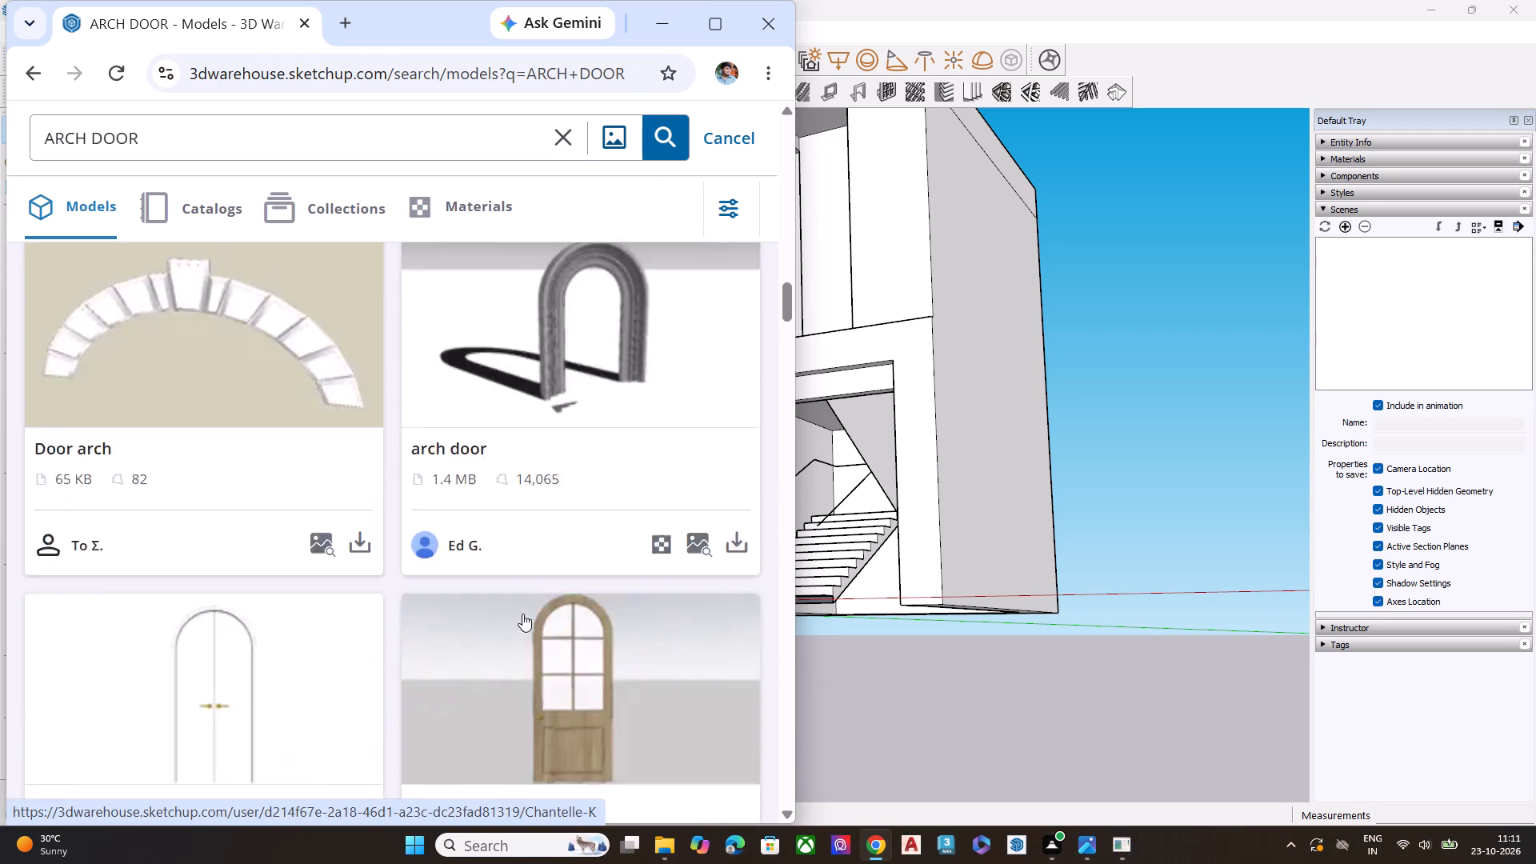
pyautogui.scroll(3, 522, 614)
pyautogui.scroll(-2, 522, 614)
pyautogui.scroll(2, 522, 614)
pyautogui.scroll(-1, 522, 614)
pyautogui.scroll(9, 522, 614)
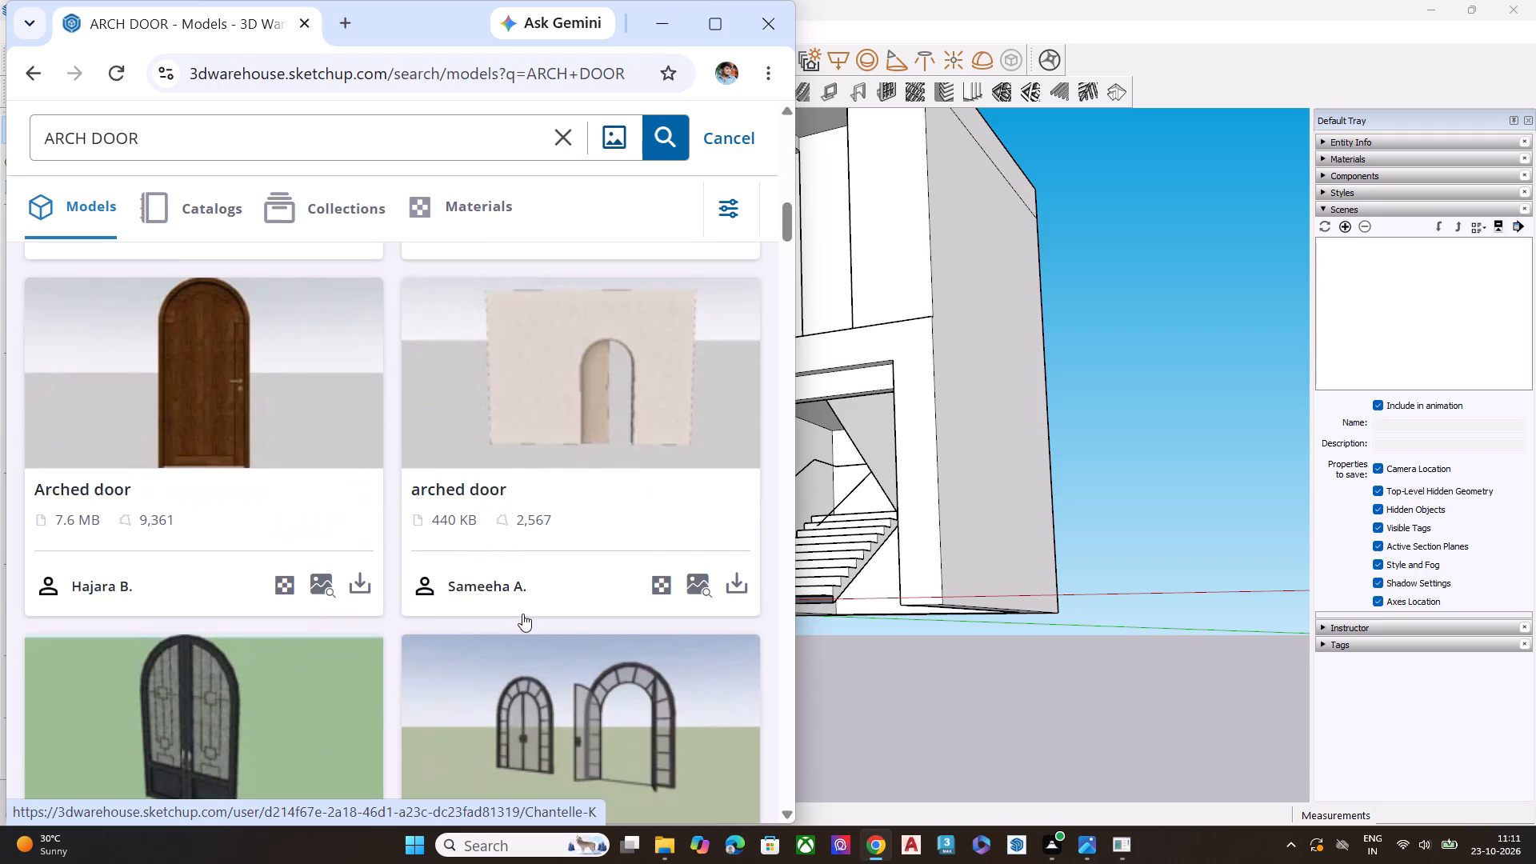
pyautogui.scroll(16, 320, 578)
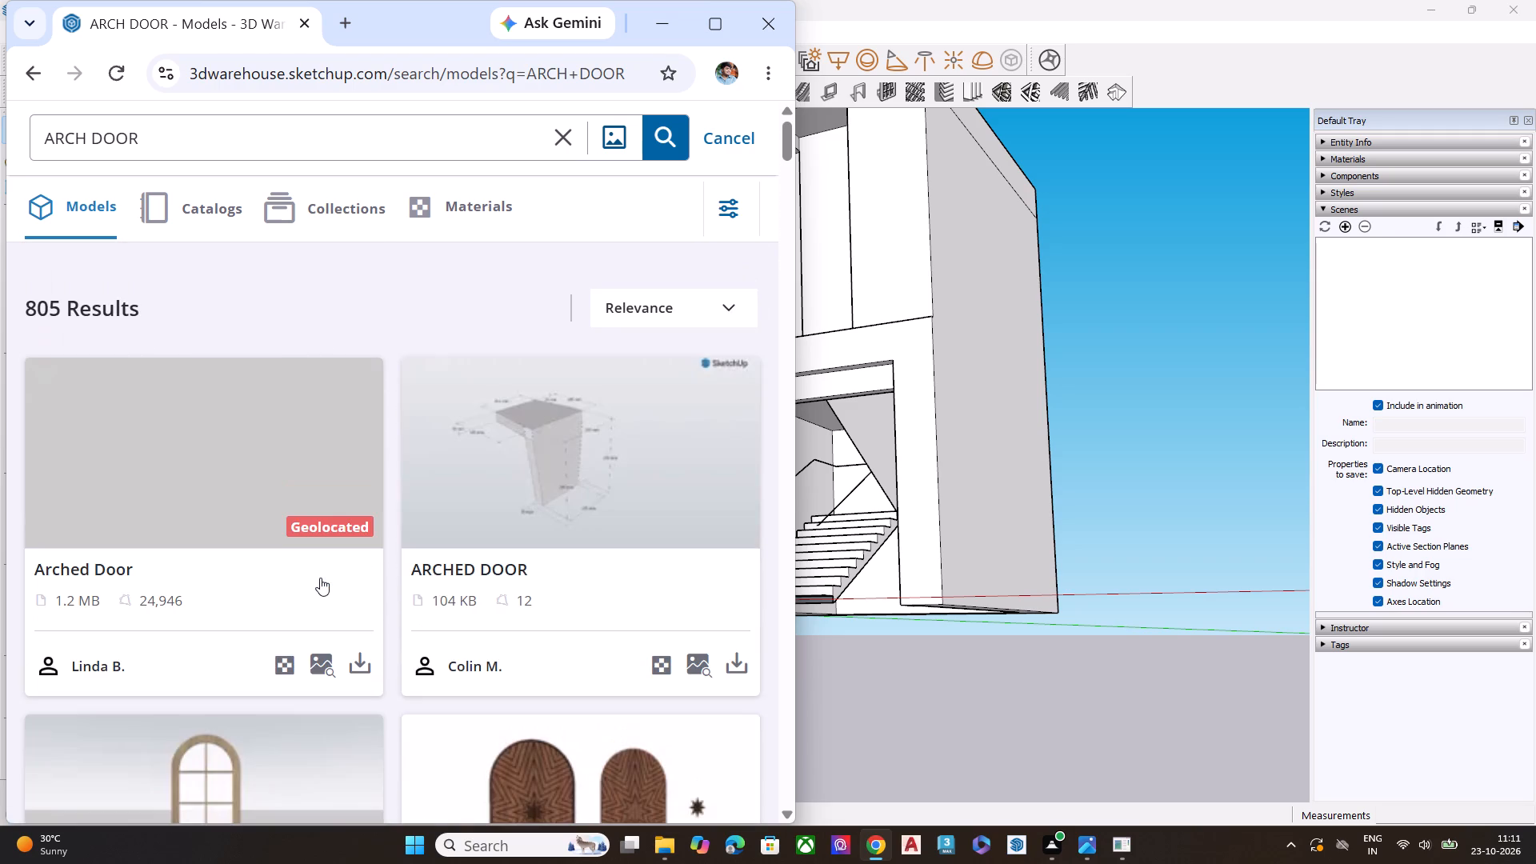
pyautogui.scroll(-5, 320, 578)
pyautogui.scroll(1, 319, 578)
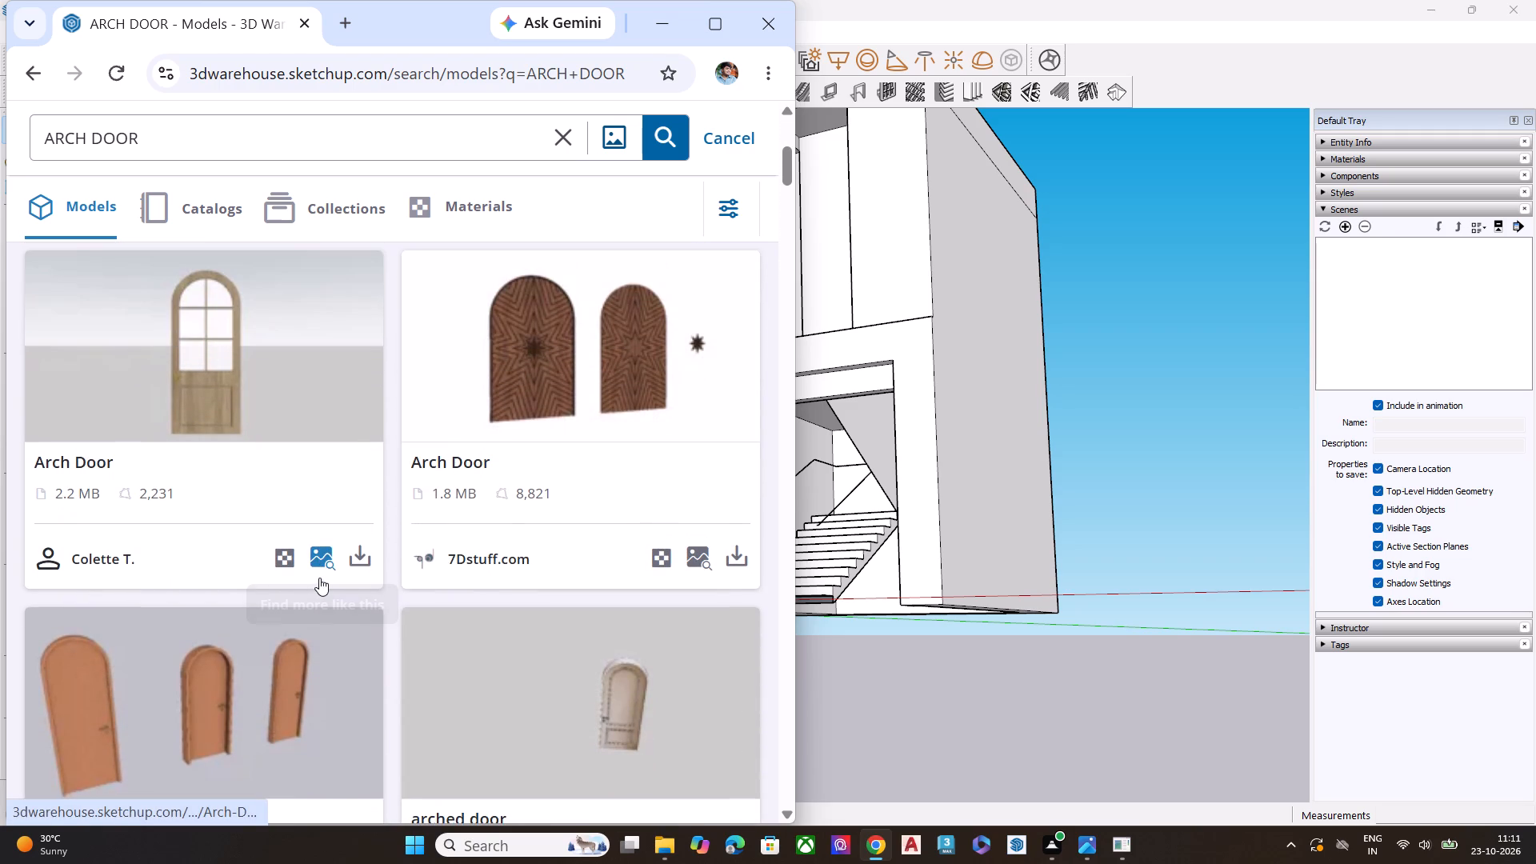
pyautogui.scroll(-2, 319, 578)
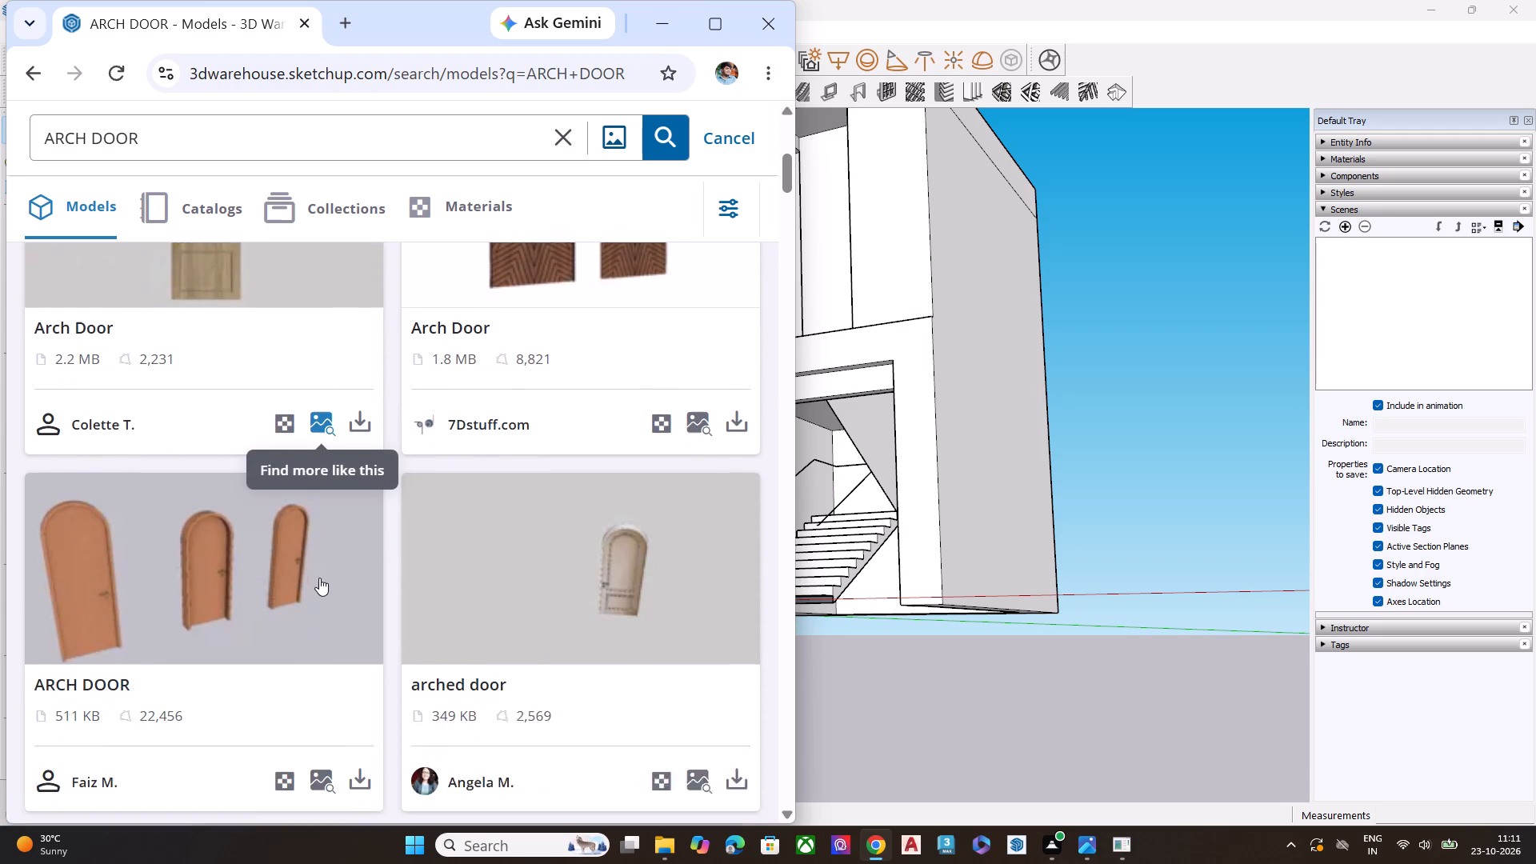
pyautogui.scroll(3, 507, 602)
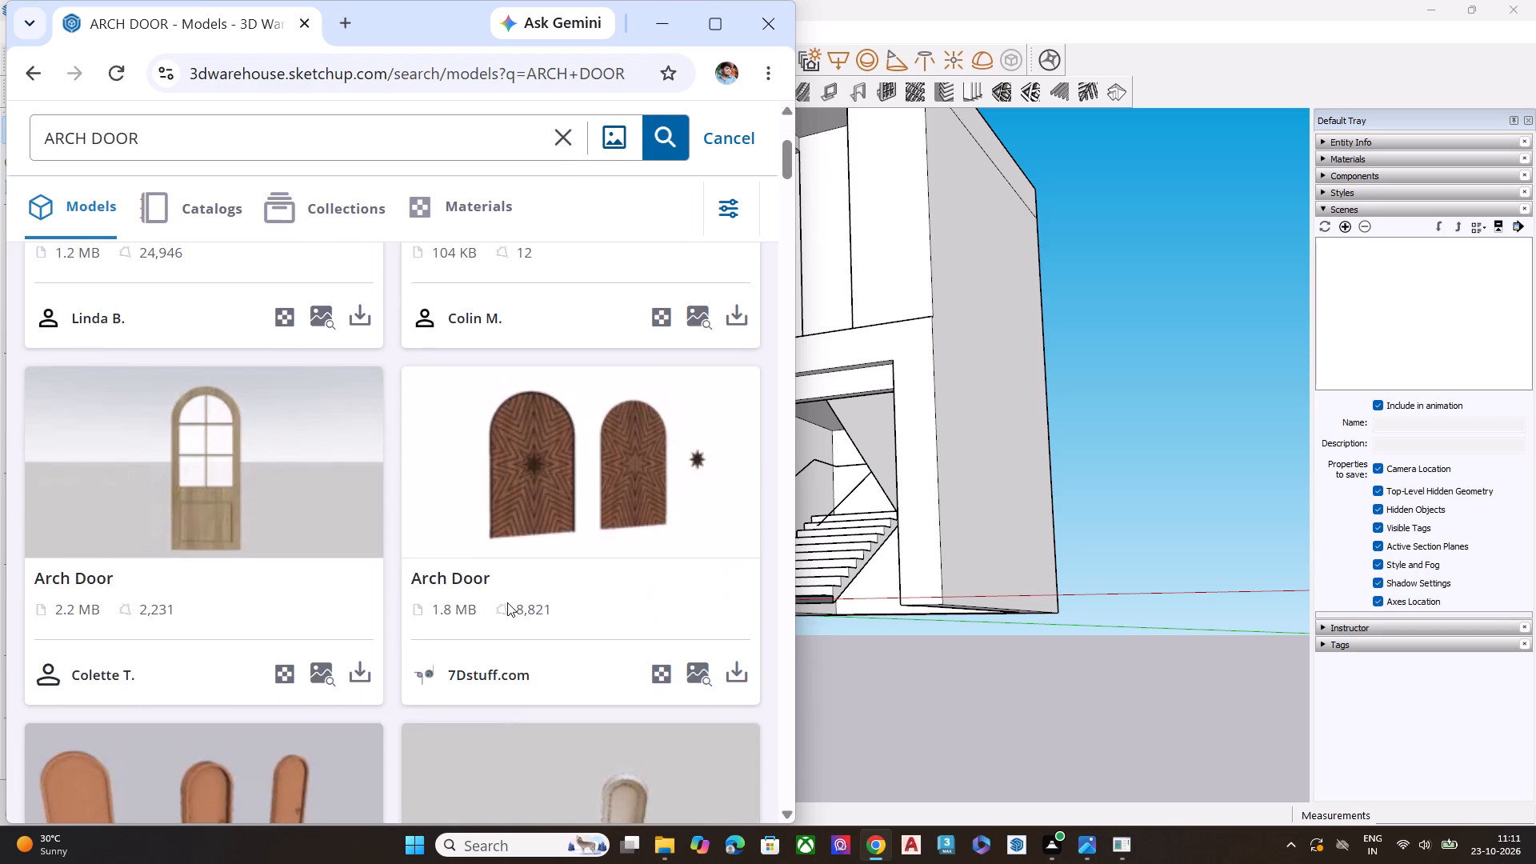
# Open the 7Dstuff.com Arch Door model with the wooden star pattern to view its preview.
pyautogui.click(565, 554)
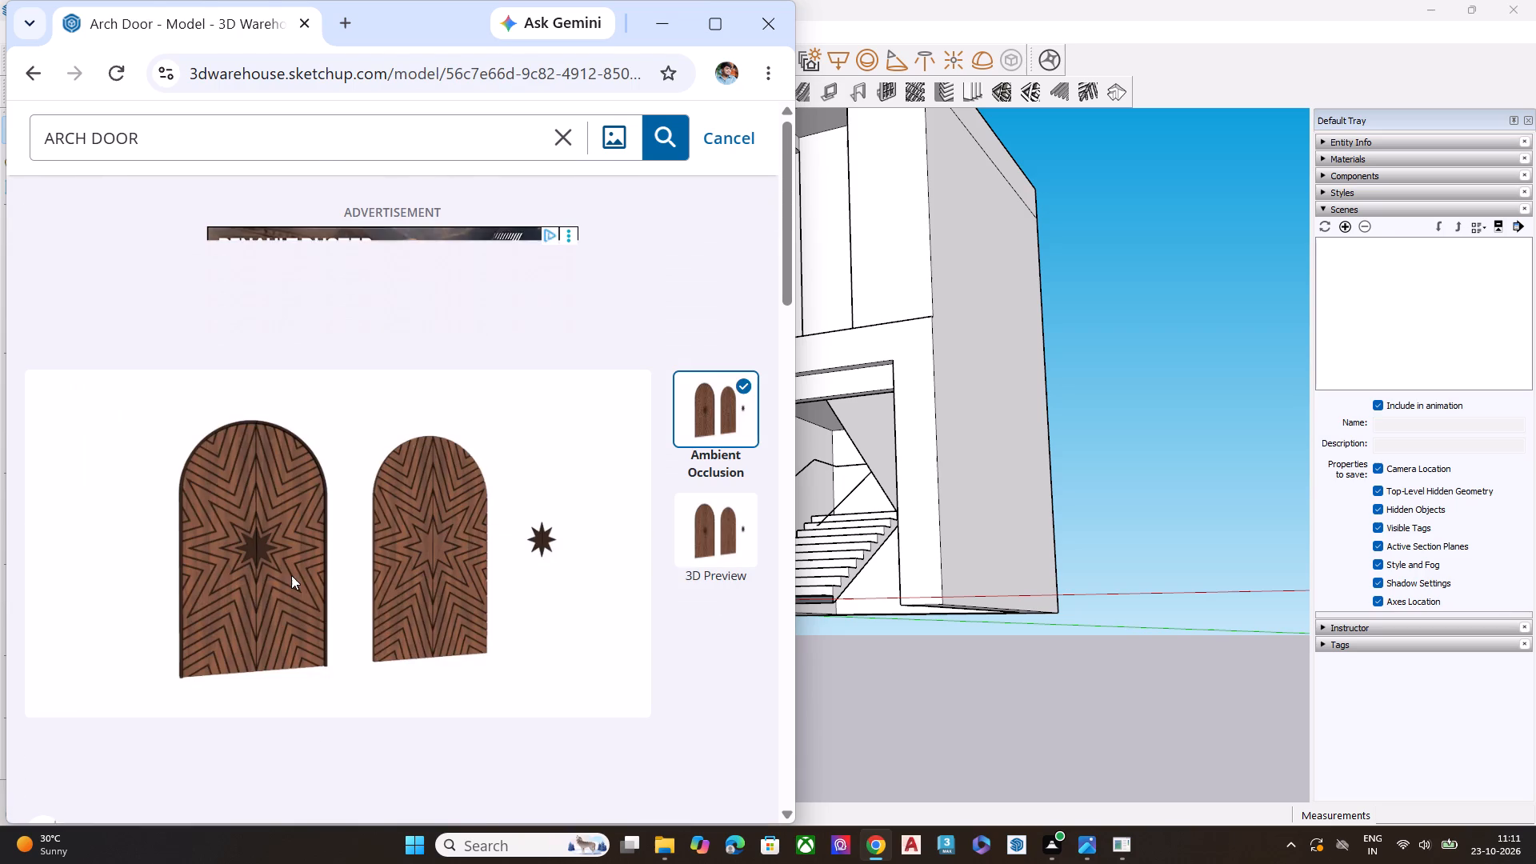
pyautogui.scroll(6, 291, 575)
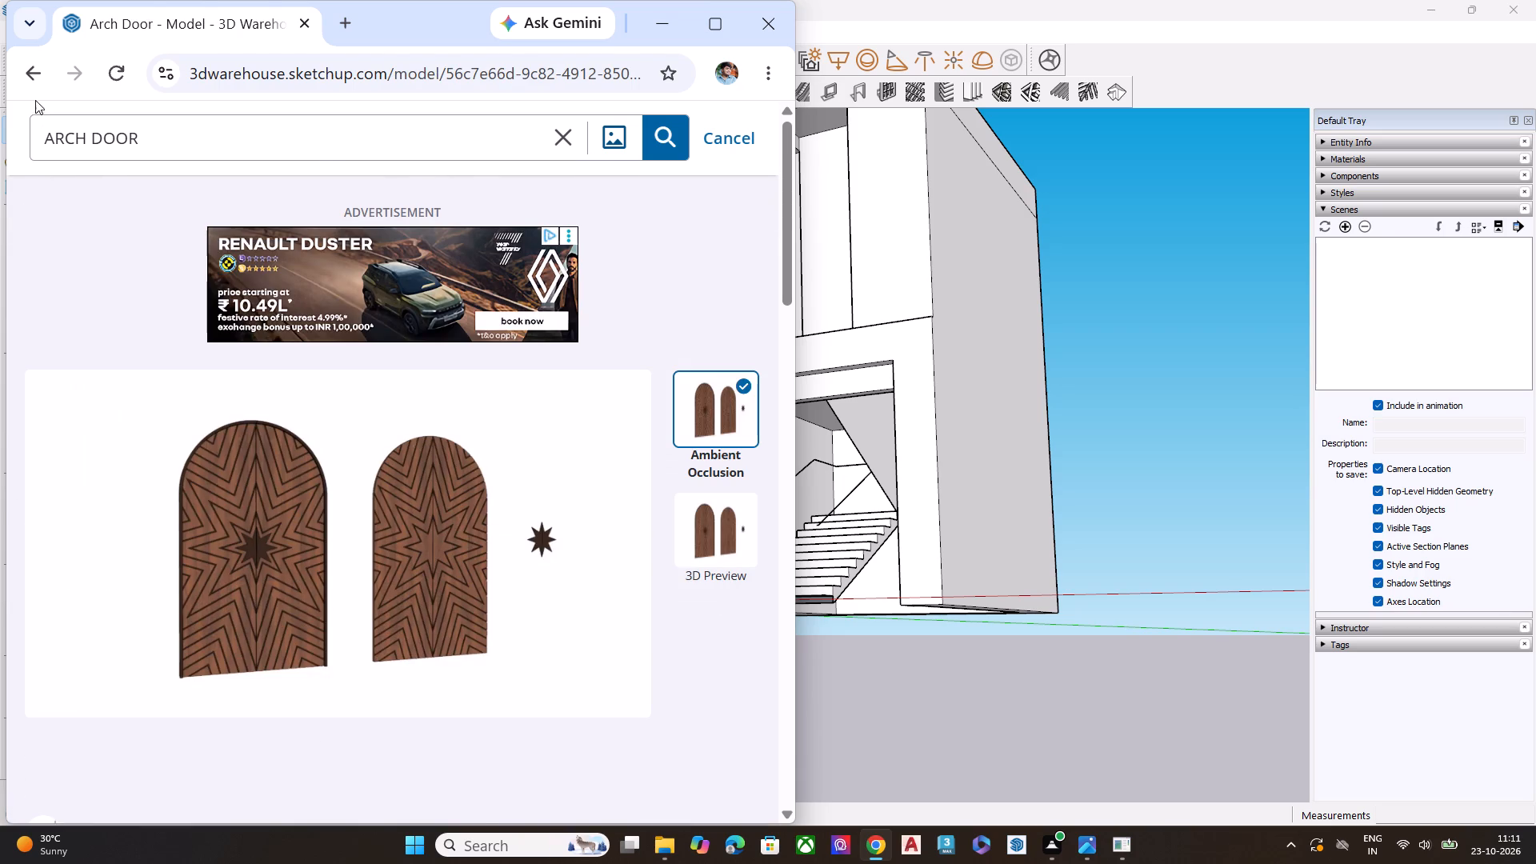
# Return to the ARCH DOOR results and compare the models again for a plain wooden arched door.
pyautogui.click(37, 71)
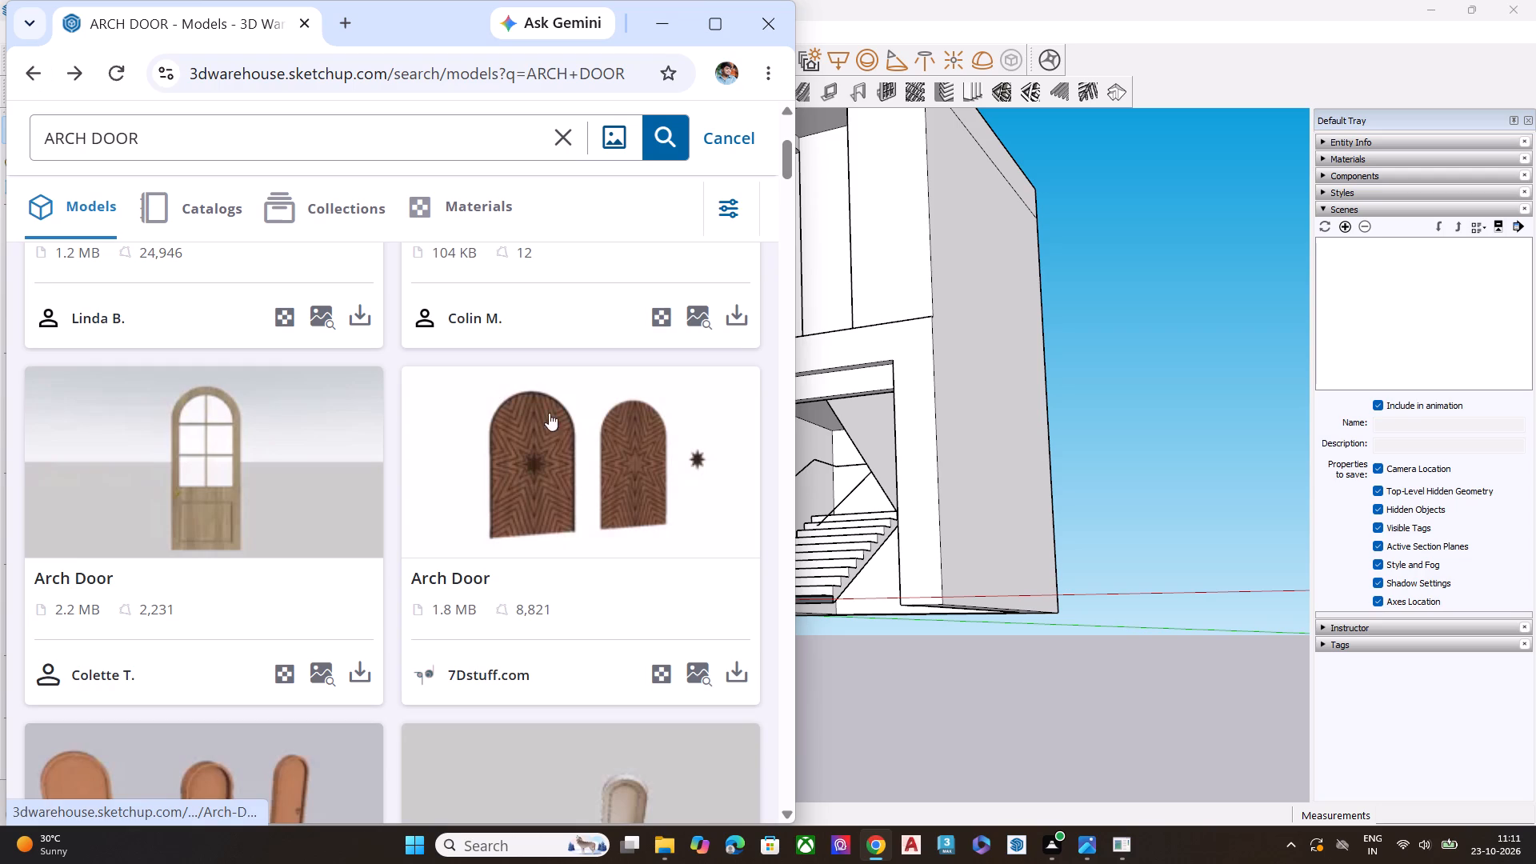
pyautogui.scroll(-3, 525, 530)
pyautogui.scroll(7, 520, 534)
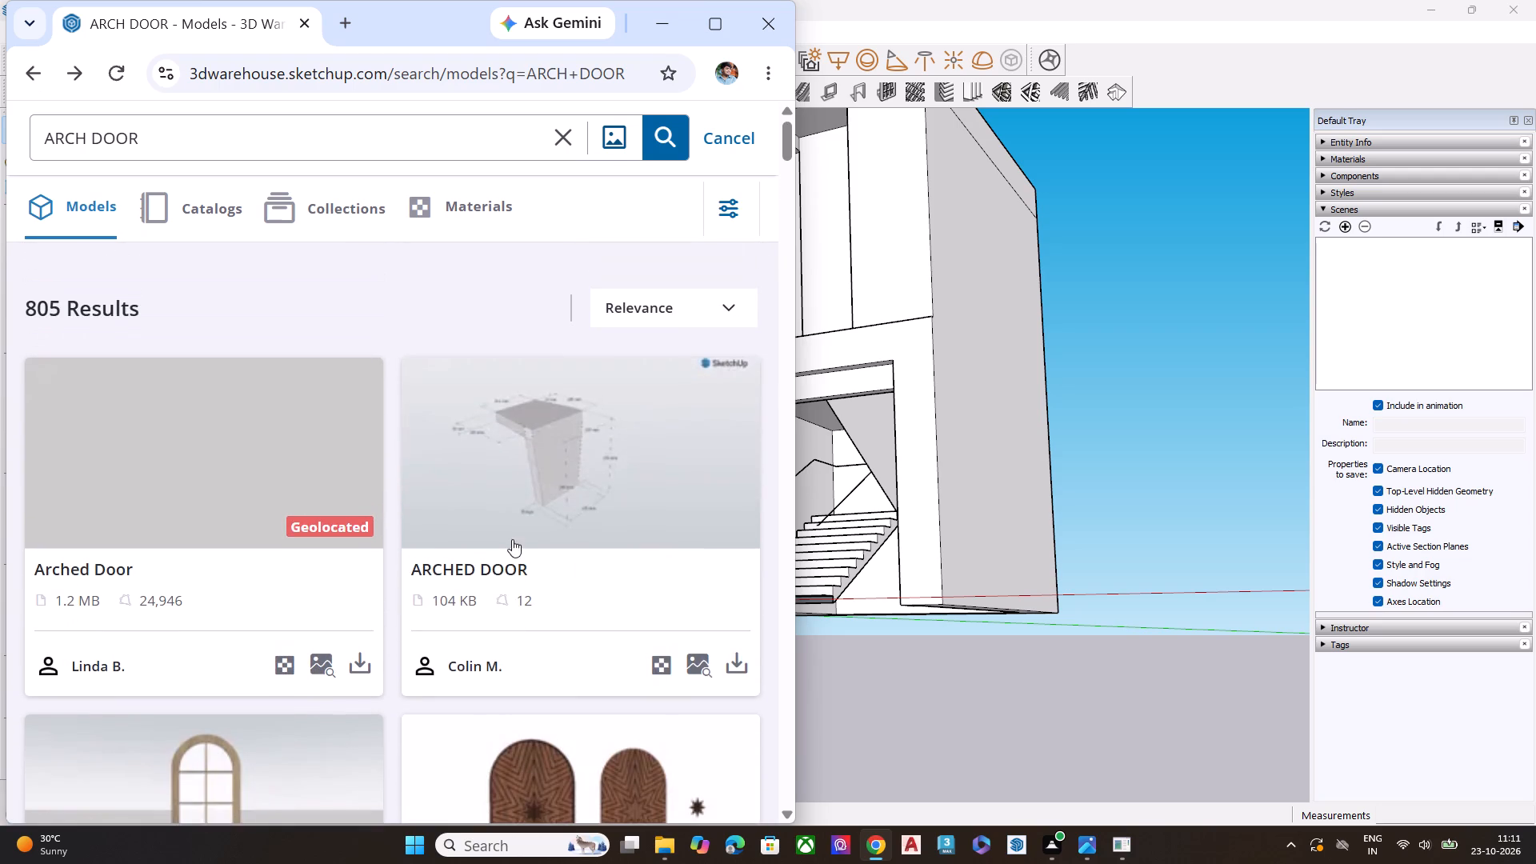
pyautogui.scroll(-12, 512, 539)
pyautogui.scroll(1, 506, 543)
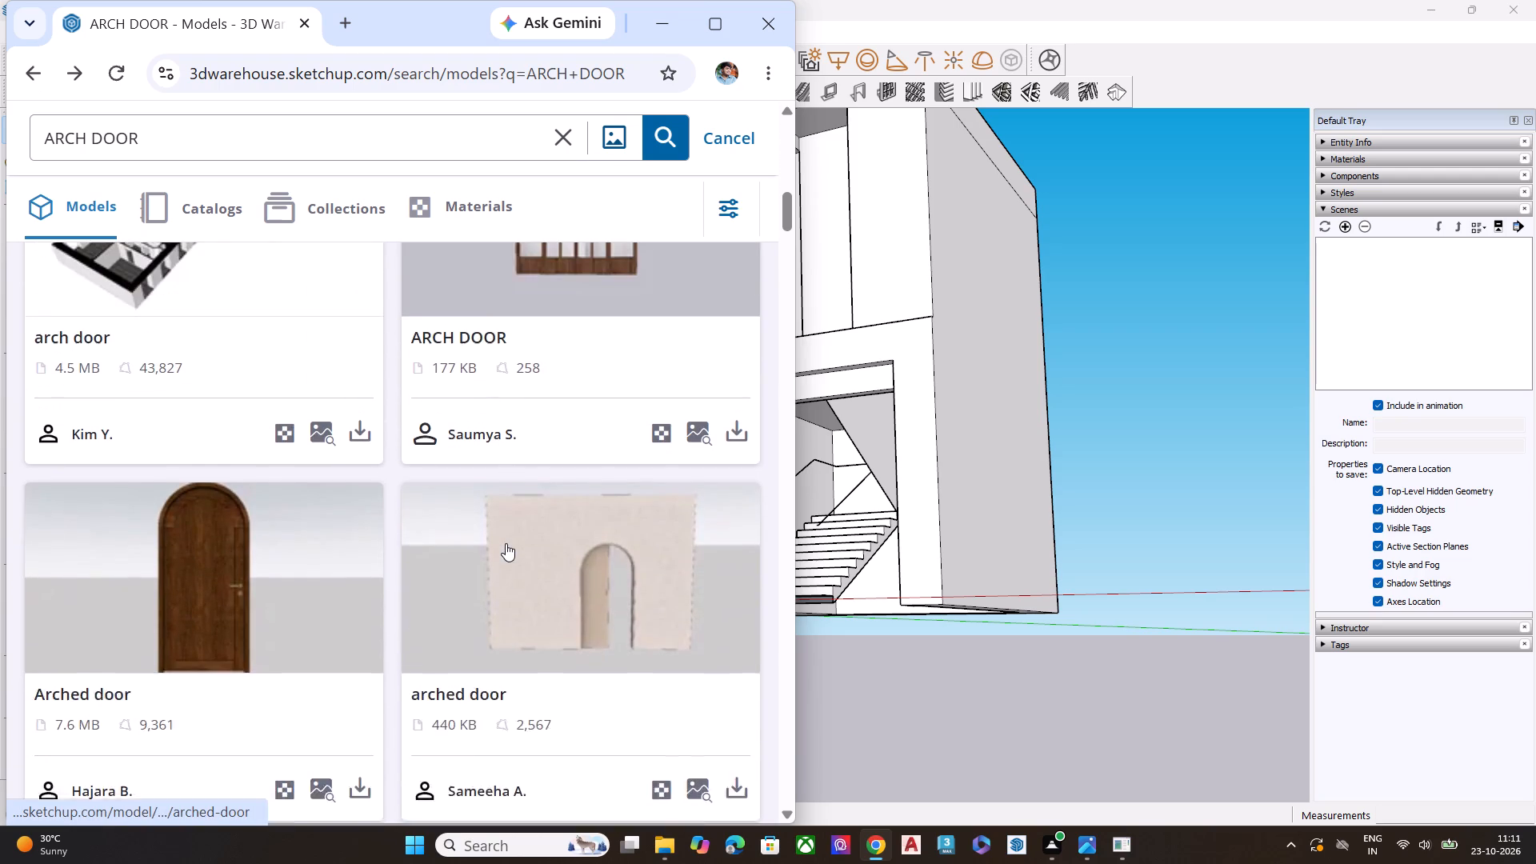
pyautogui.scroll(1, 506, 543)
pyautogui.scroll(-2, 506, 543)
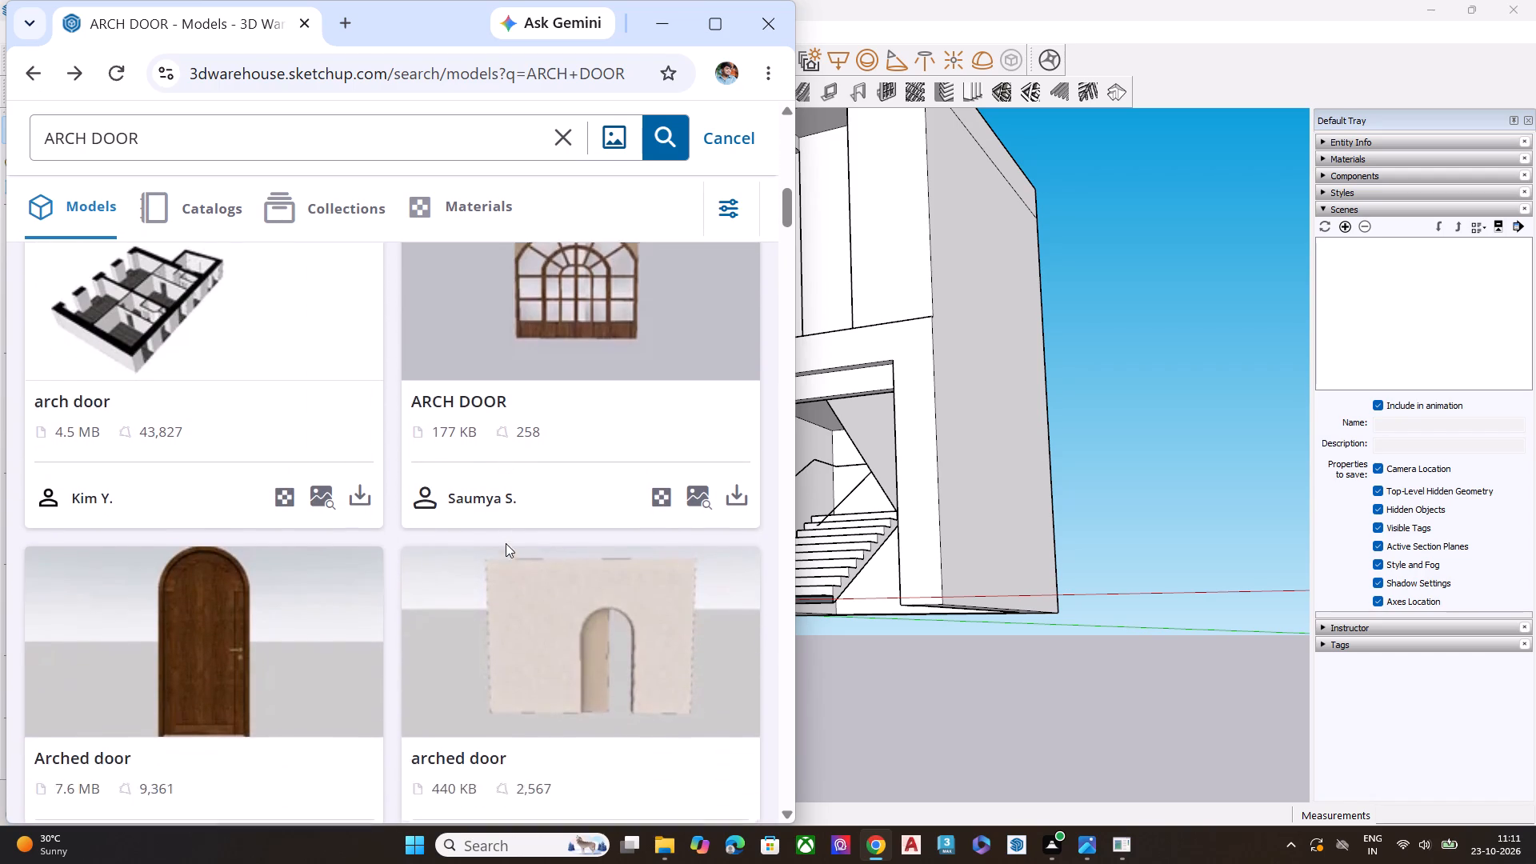
# Download the plain brown wooden Arched door (7.6 MB) as a SketchUp file, check the download and close the browser.
pyautogui.click(356, 698)
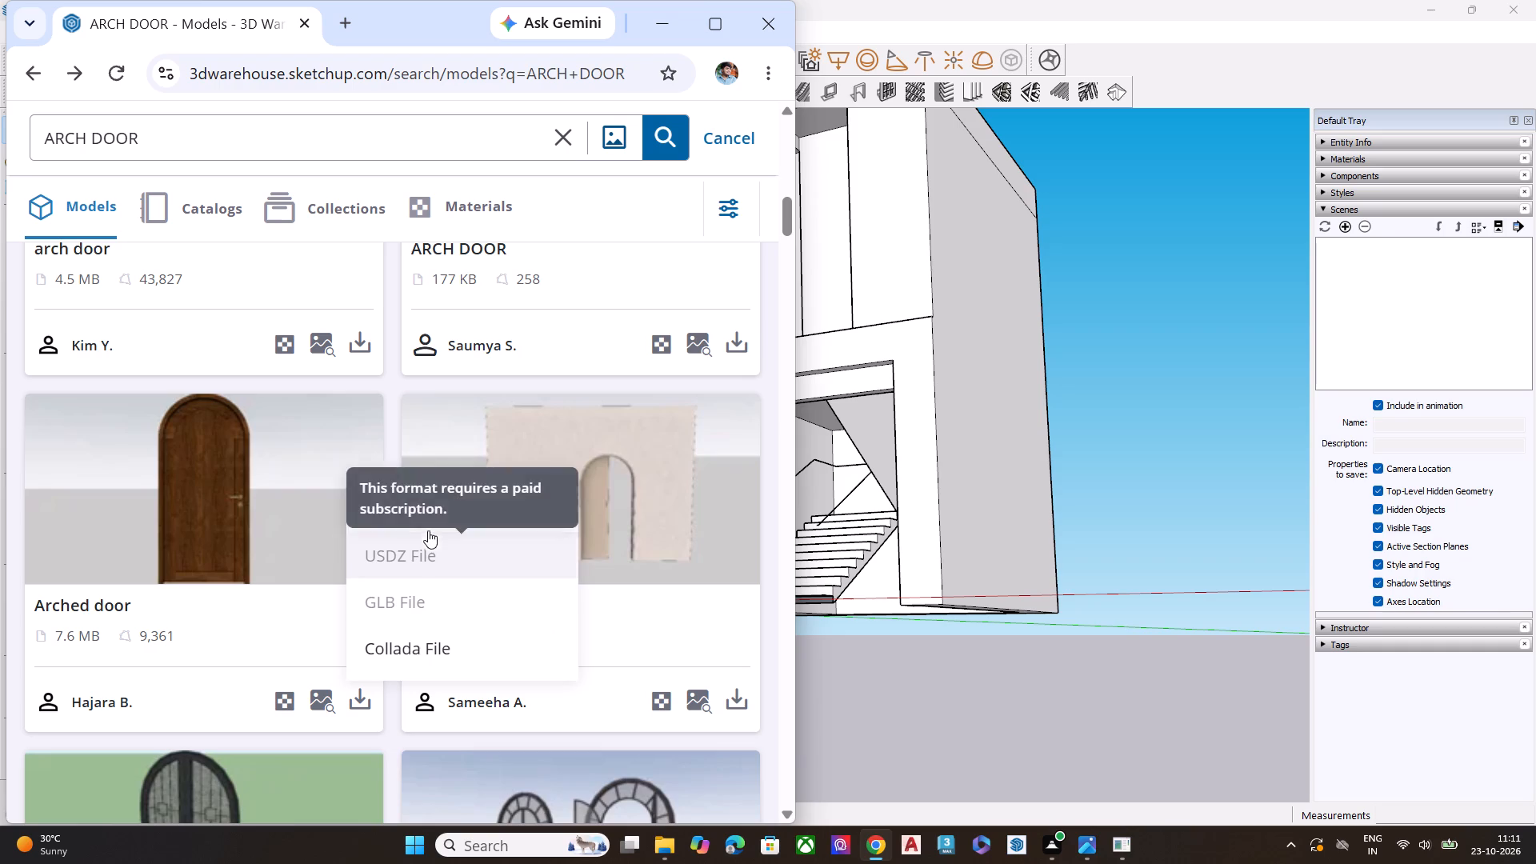
pyautogui.click(436, 522)
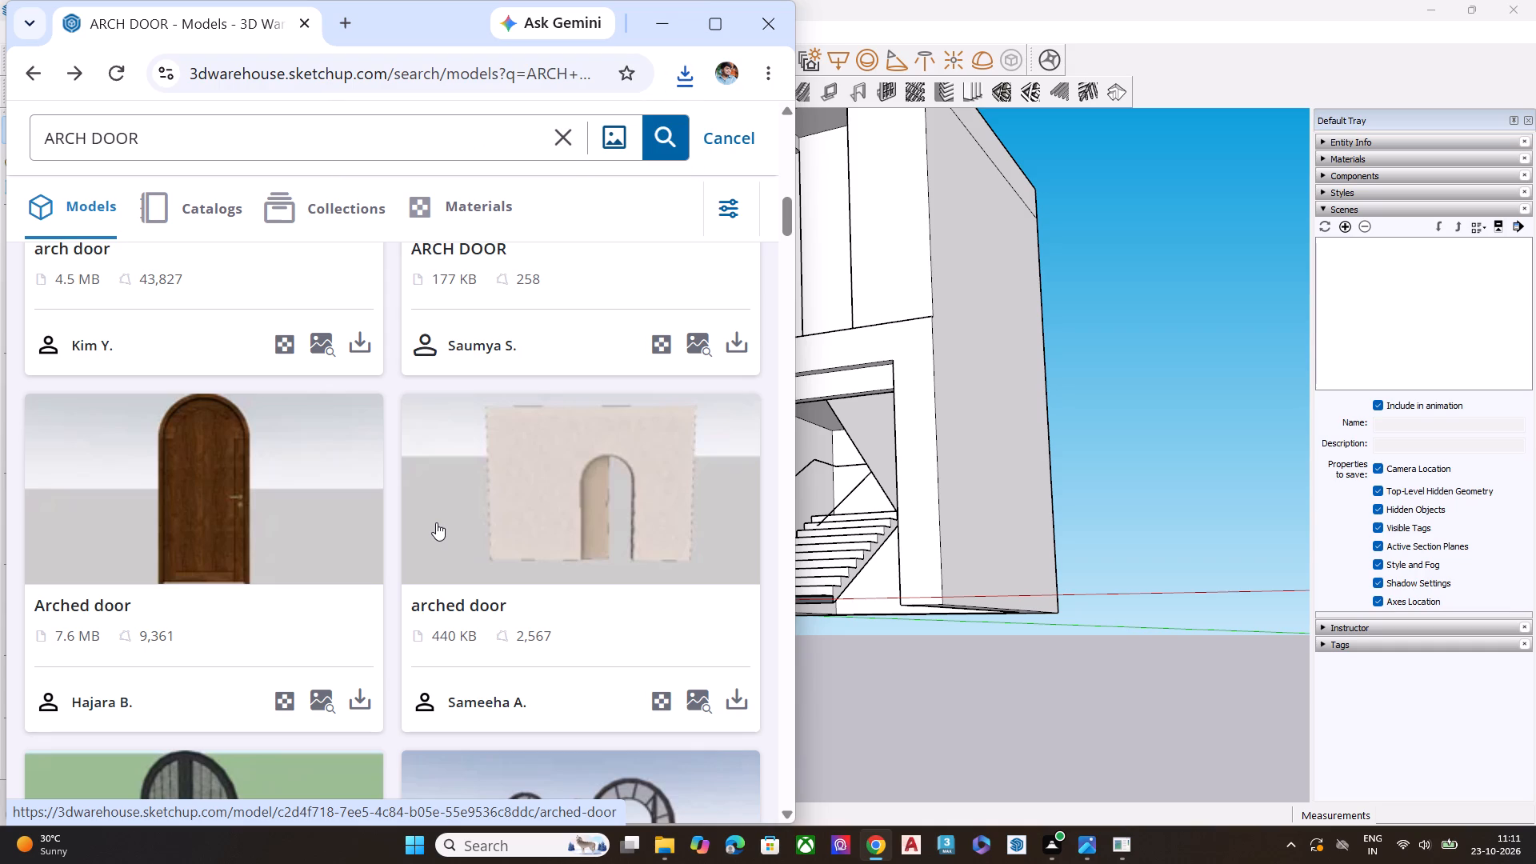
pyautogui.click(682, 82)
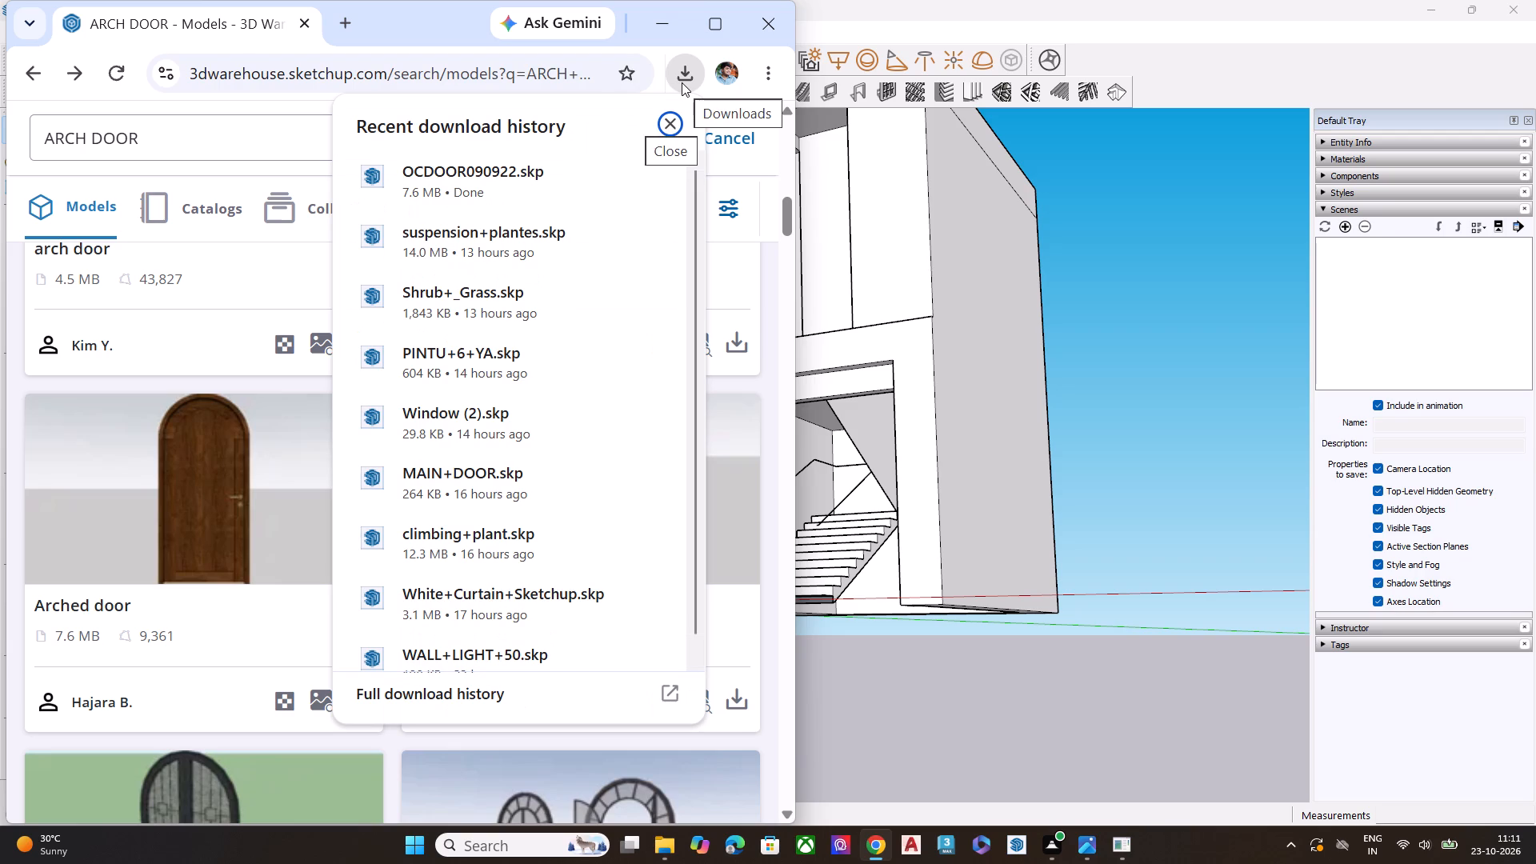
pyautogui.click(682, 82)
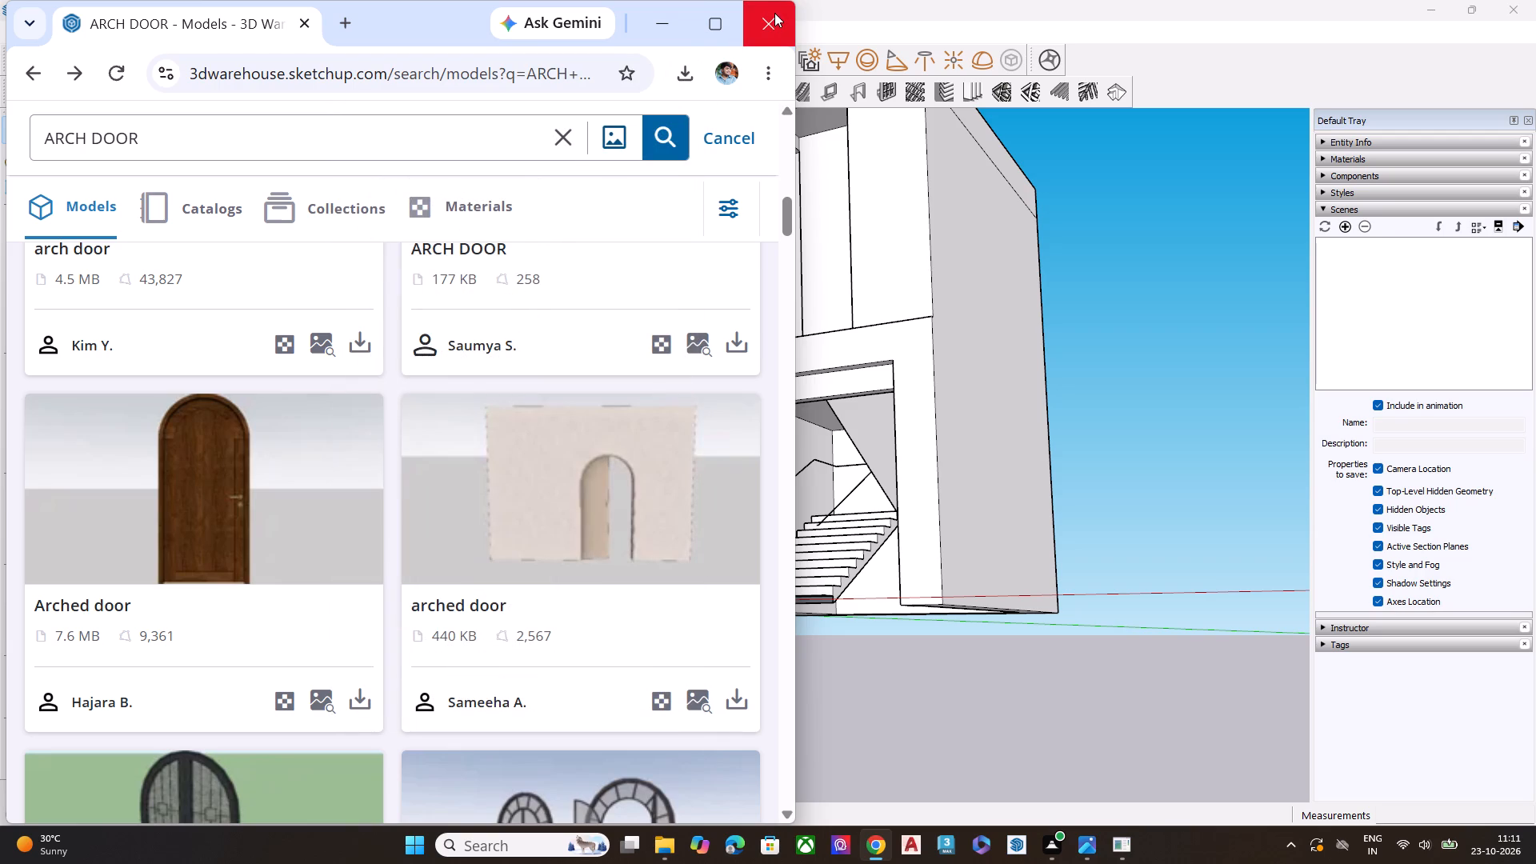
pyautogui.click(769, 18)
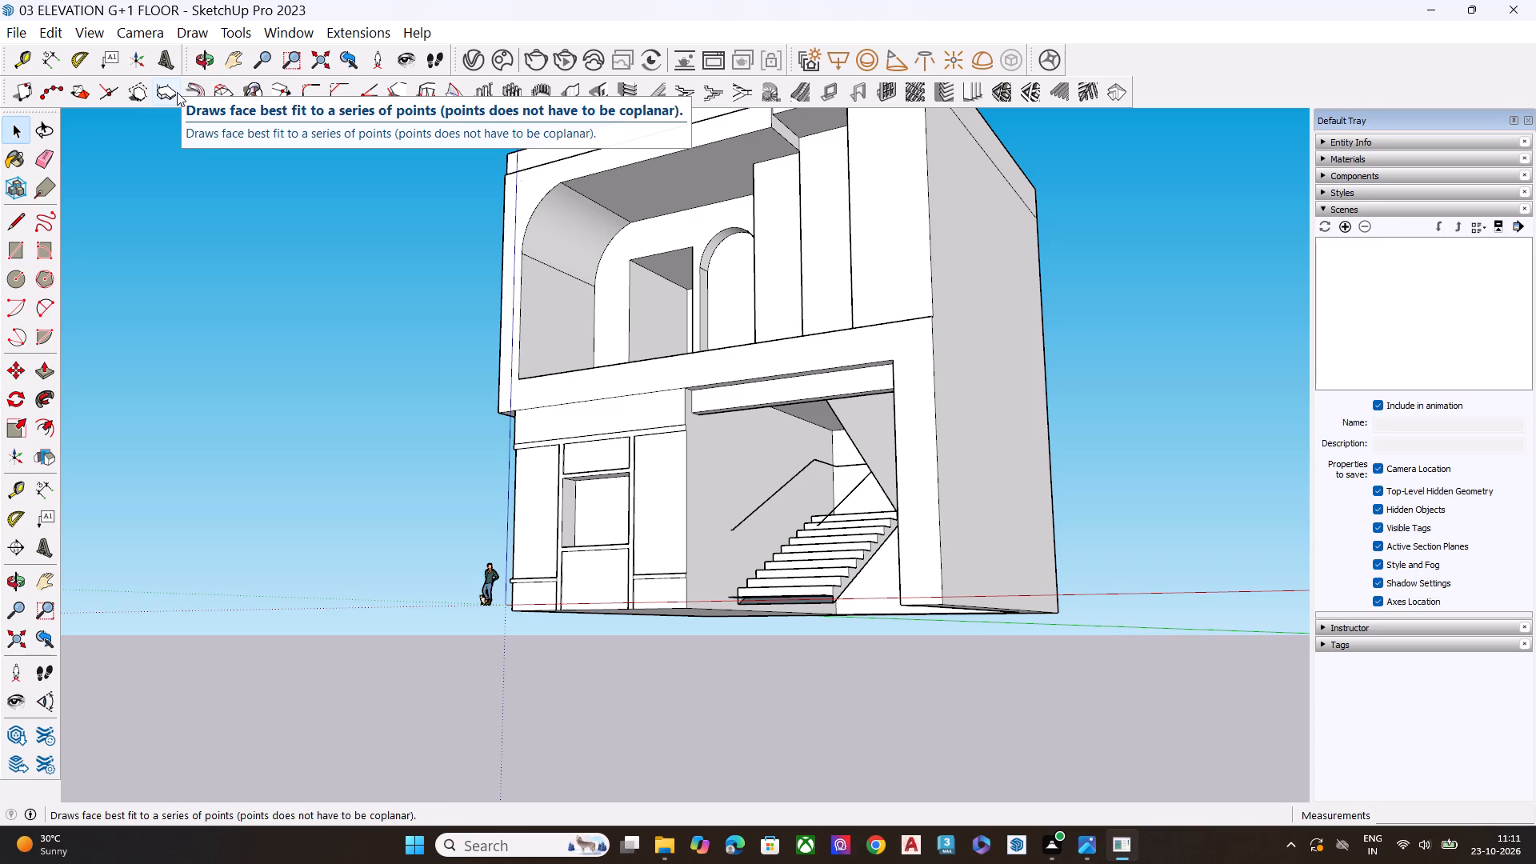
# Import OCDOOR090922.skp from Downloads and place the door near the front edge of the upper-floor balcony.
pyautogui.click(14, 32)
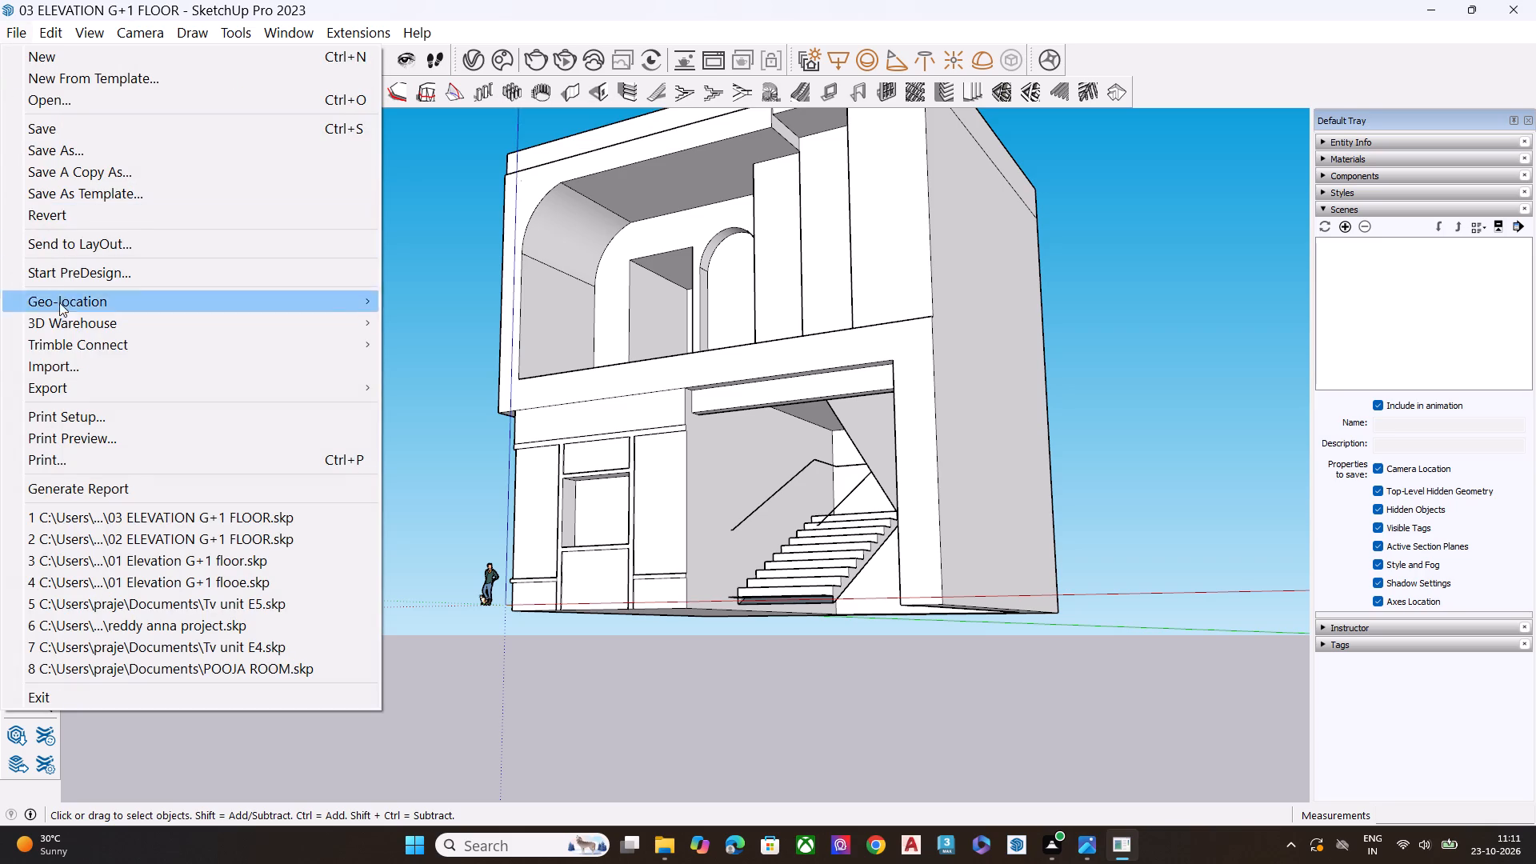
pyautogui.click(64, 370)
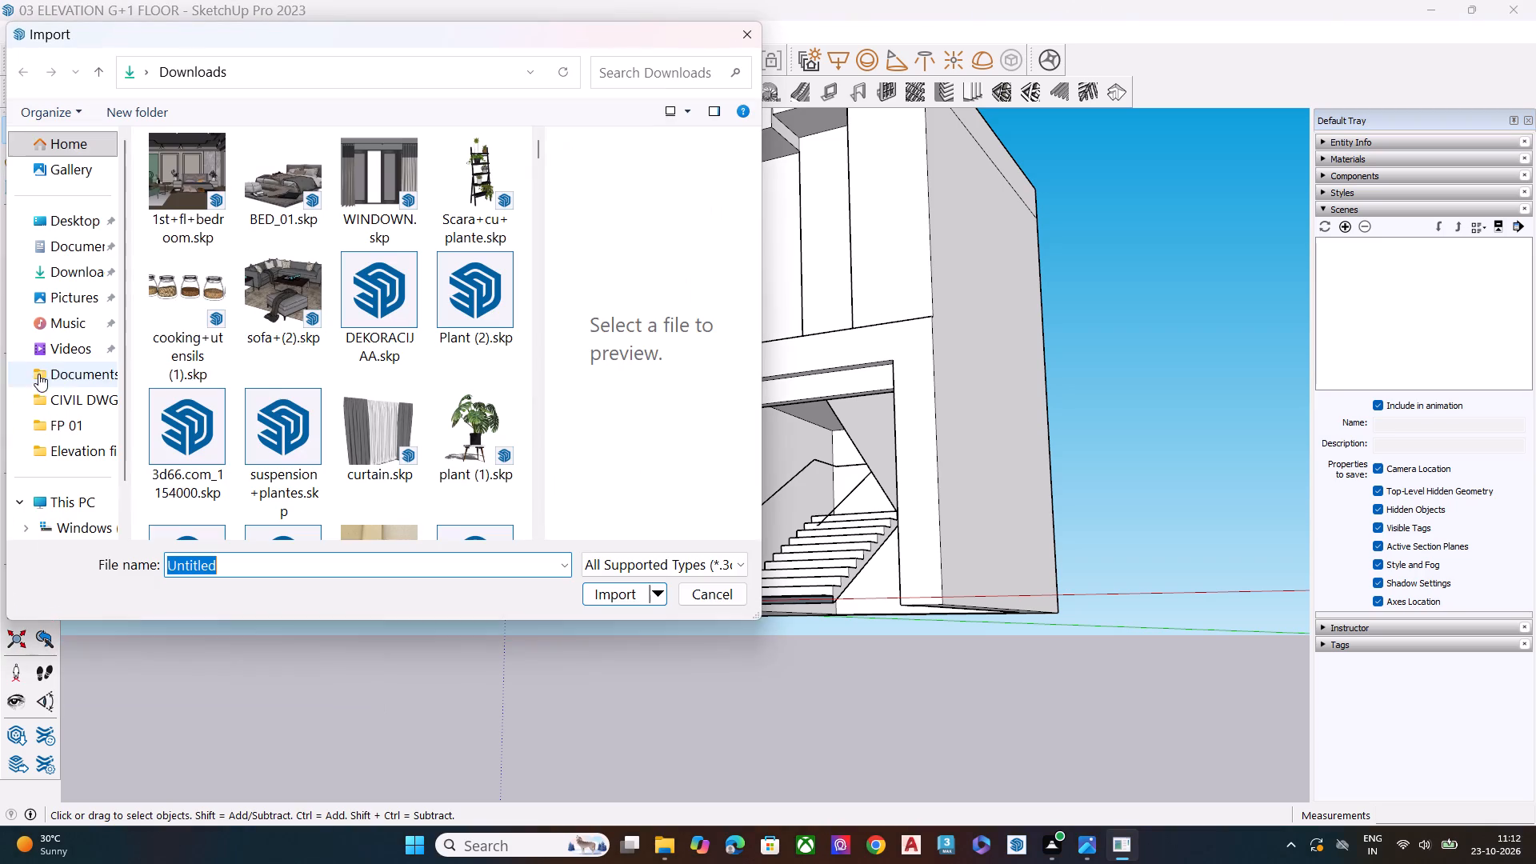
pyautogui.scroll(-2, 450, 329)
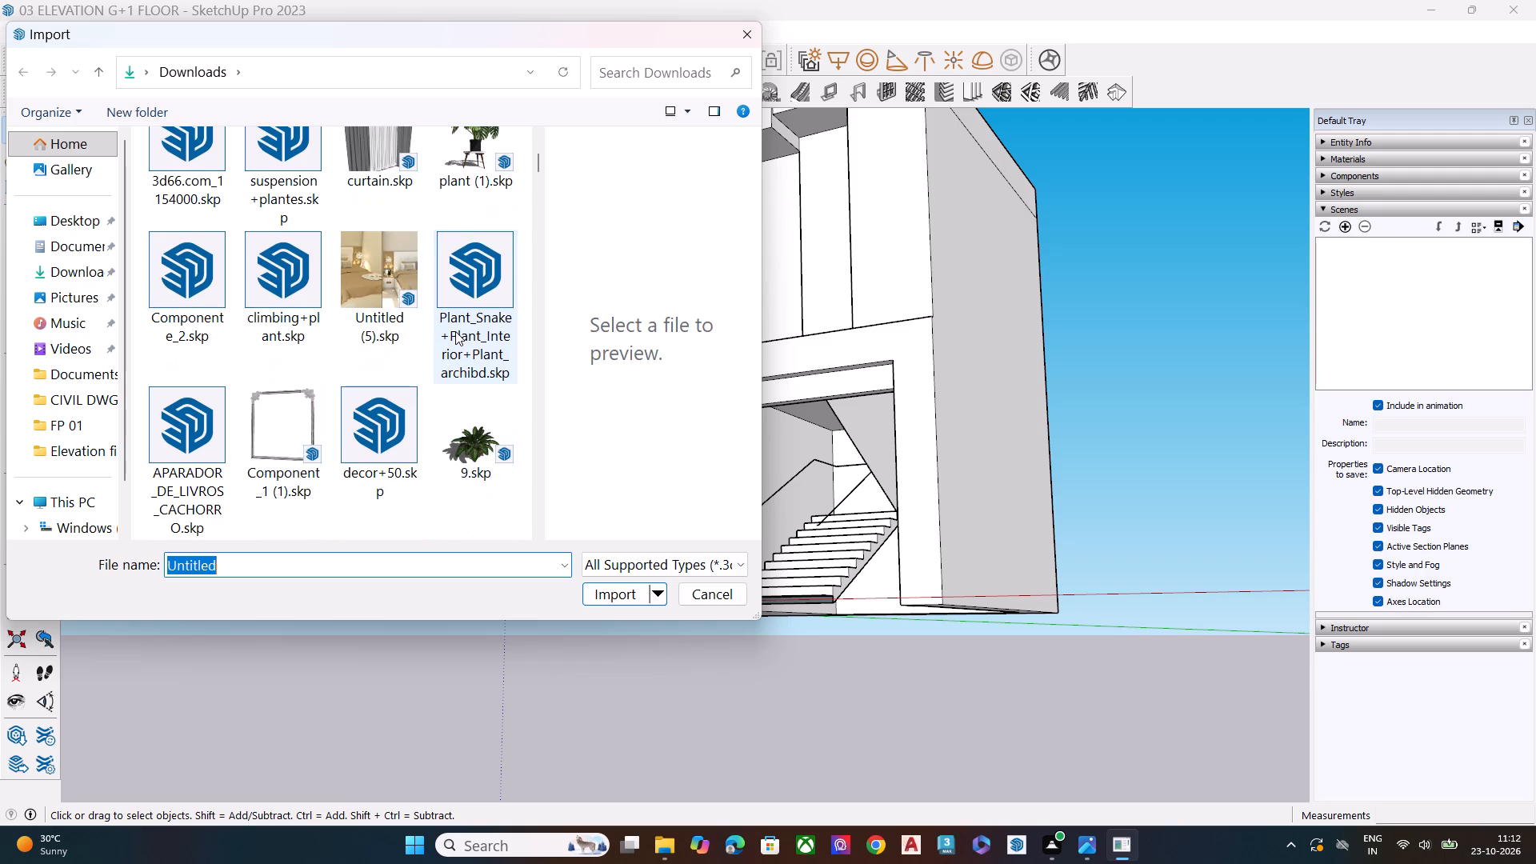
pyautogui.scroll(-1, 455, 341)
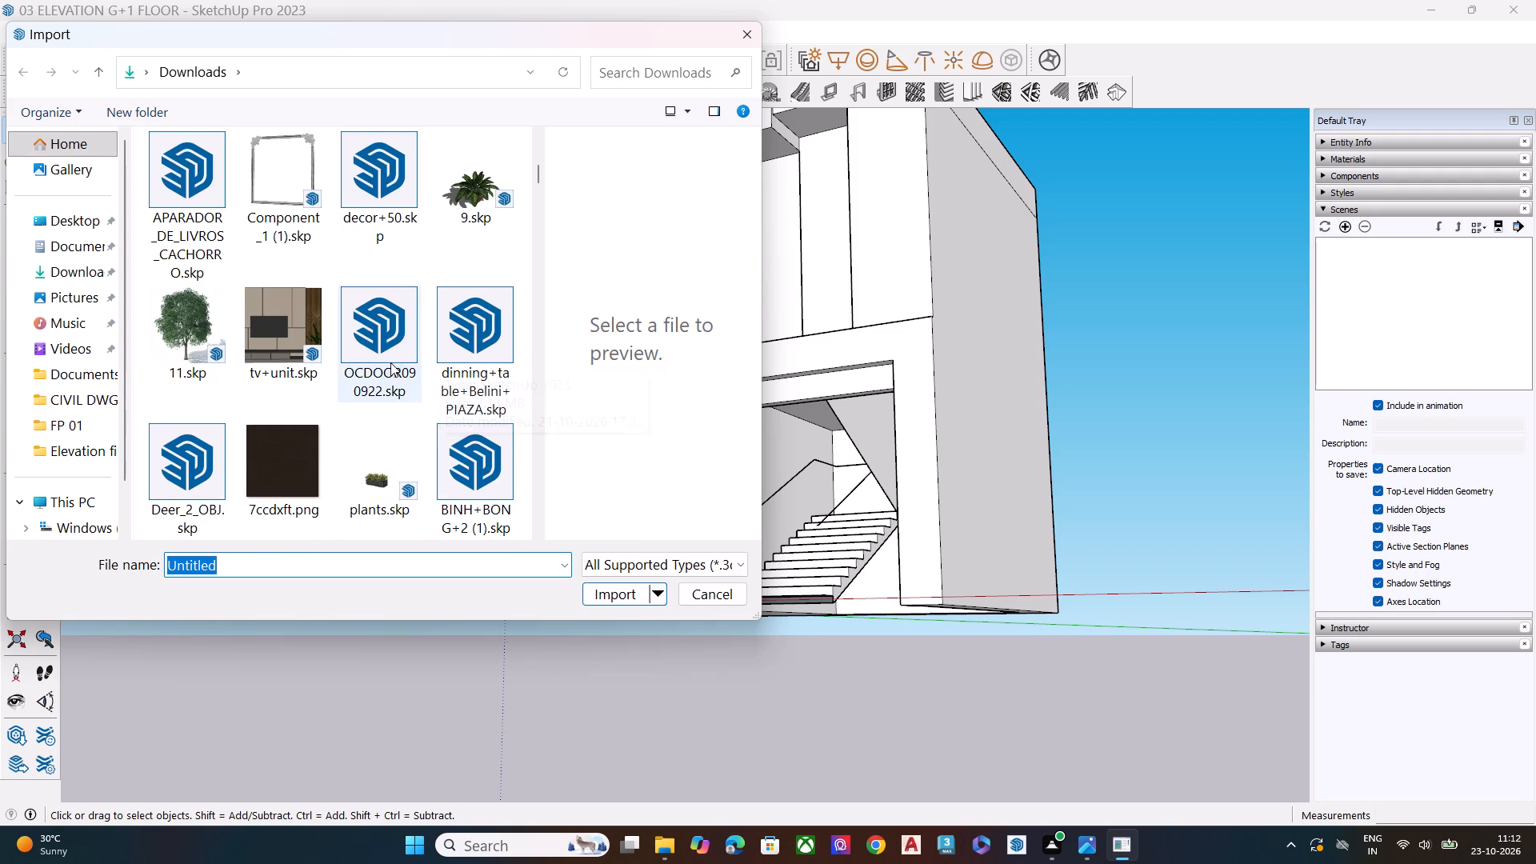
pyautogui.click(390, 362)
pyautogui.click(611, 594)
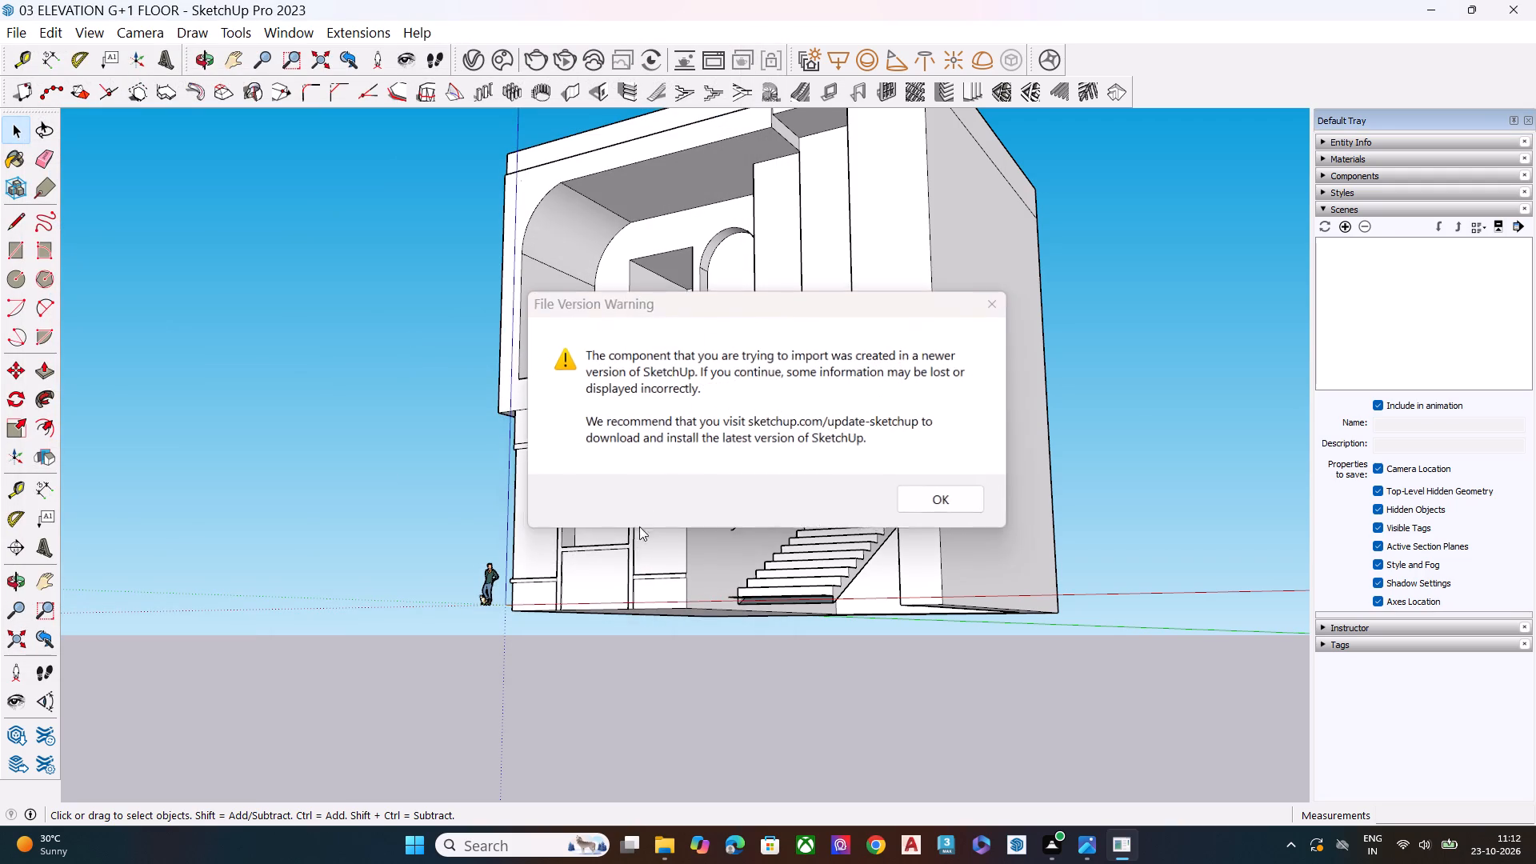
pyautogui.click(931, 510)
pyautogui.moveTo(674, 426); pyautogui.dragTo(770, 615, button='middle')
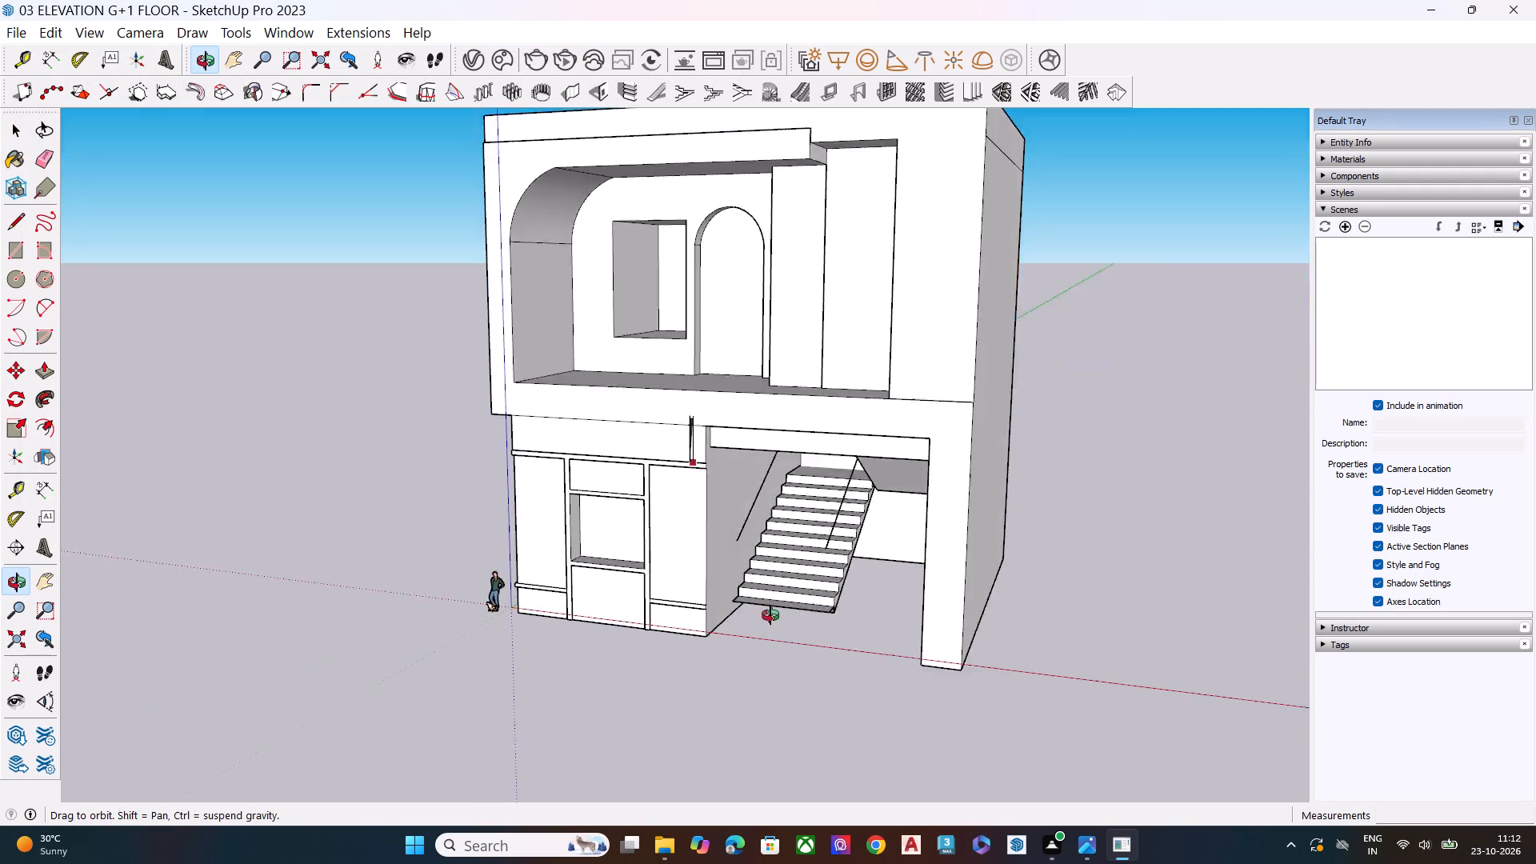
pyautogui.moveTo(770, 615); pyautogui.dragTo(798, 690, button='middle')
pyautogui.scroll(7, 595, 337)
pyautogui.click(732, 485)
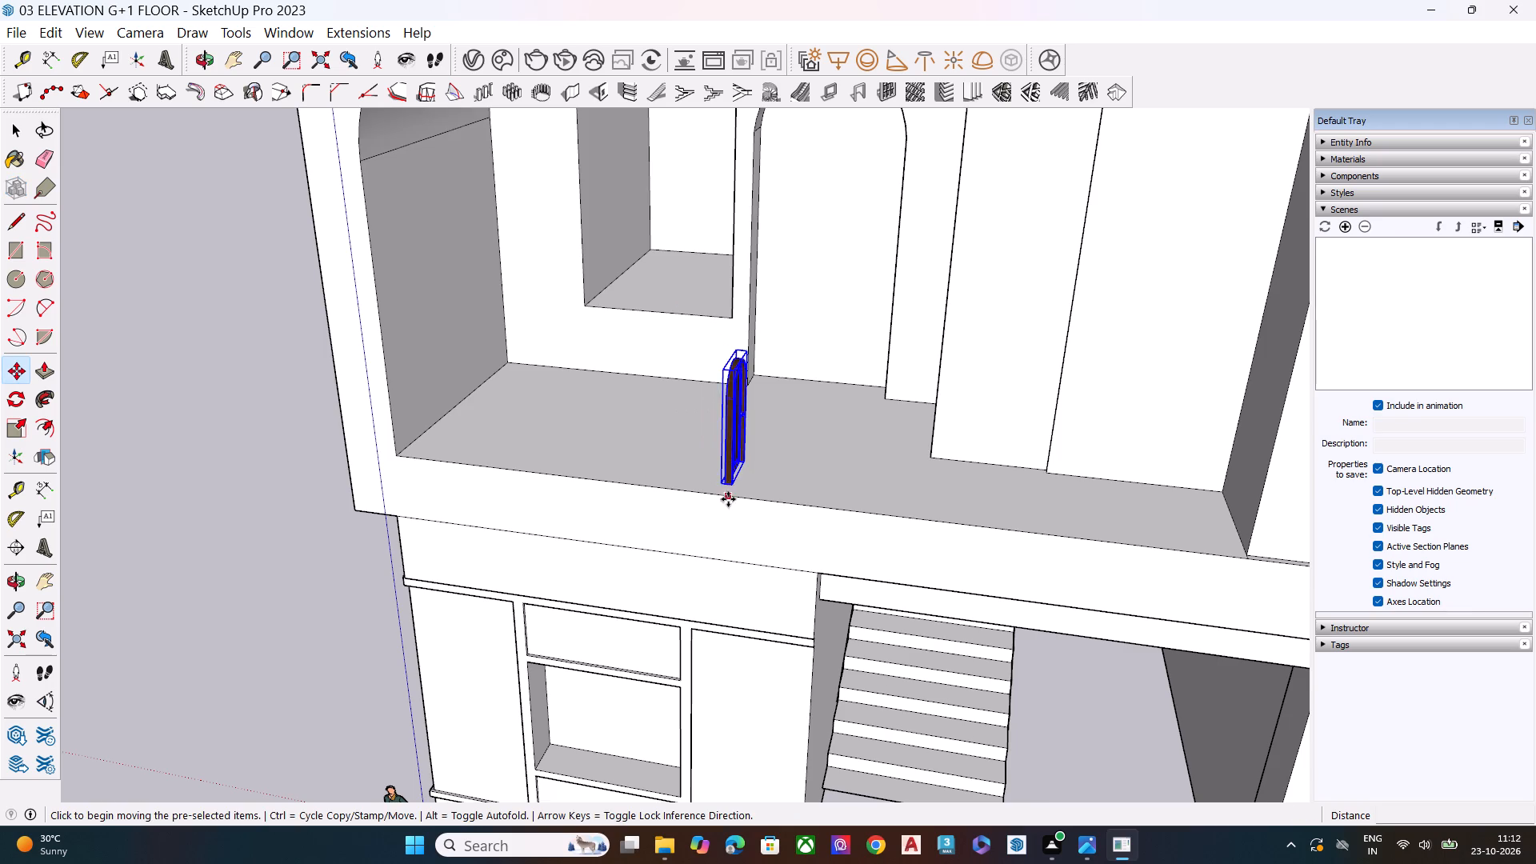
# Rotate the imported door 90° about its bottom corner so that it faces the front of the house.
pyautogui.scroll(3, 728, 506)
pyautogui.press('q')
pyautogui.click(727, 474)
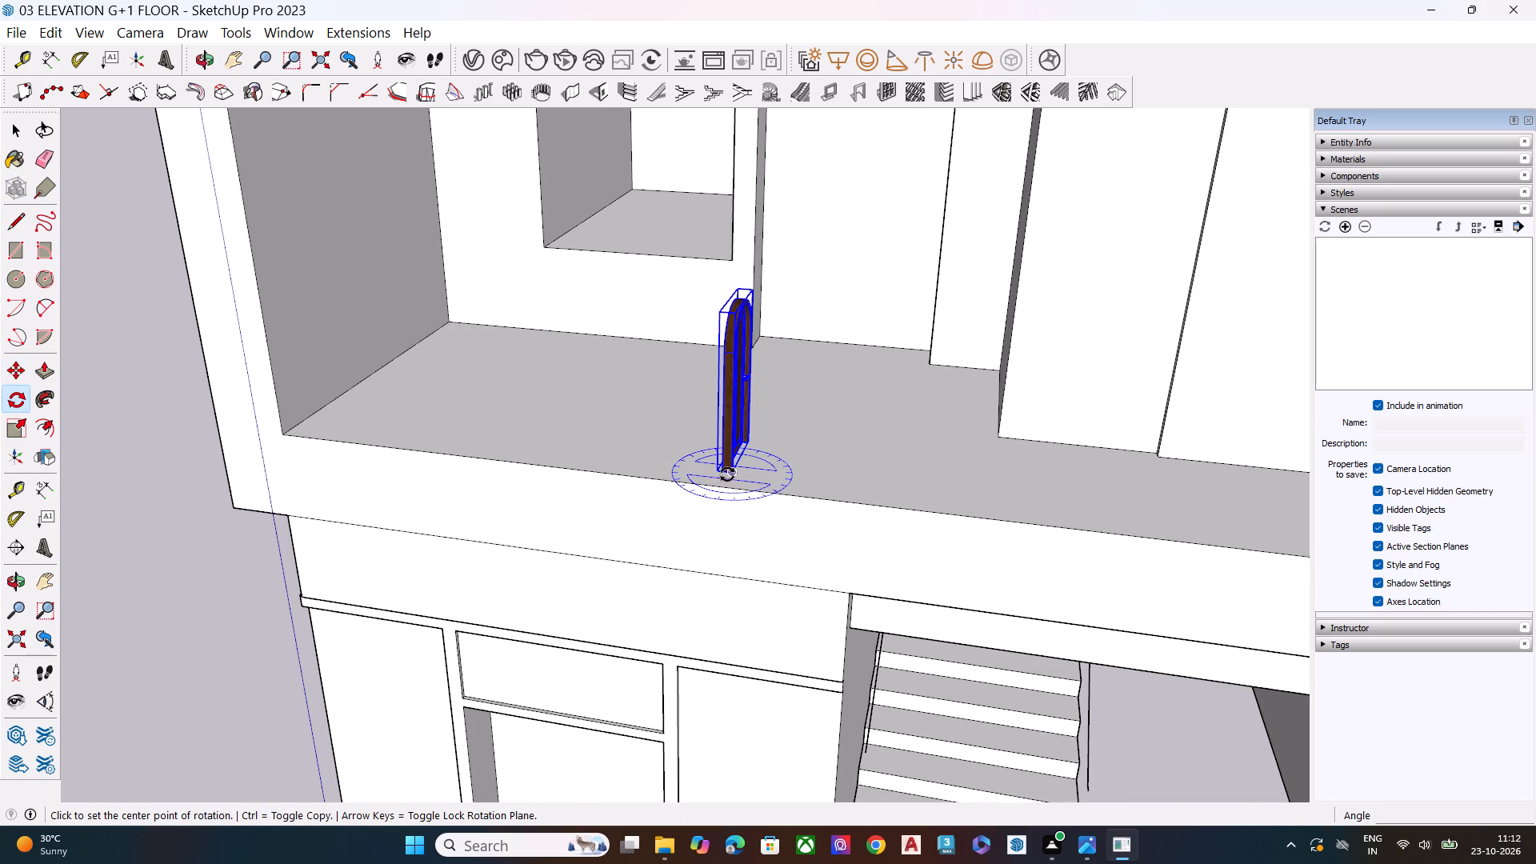
pyautogui.click(794, 479)
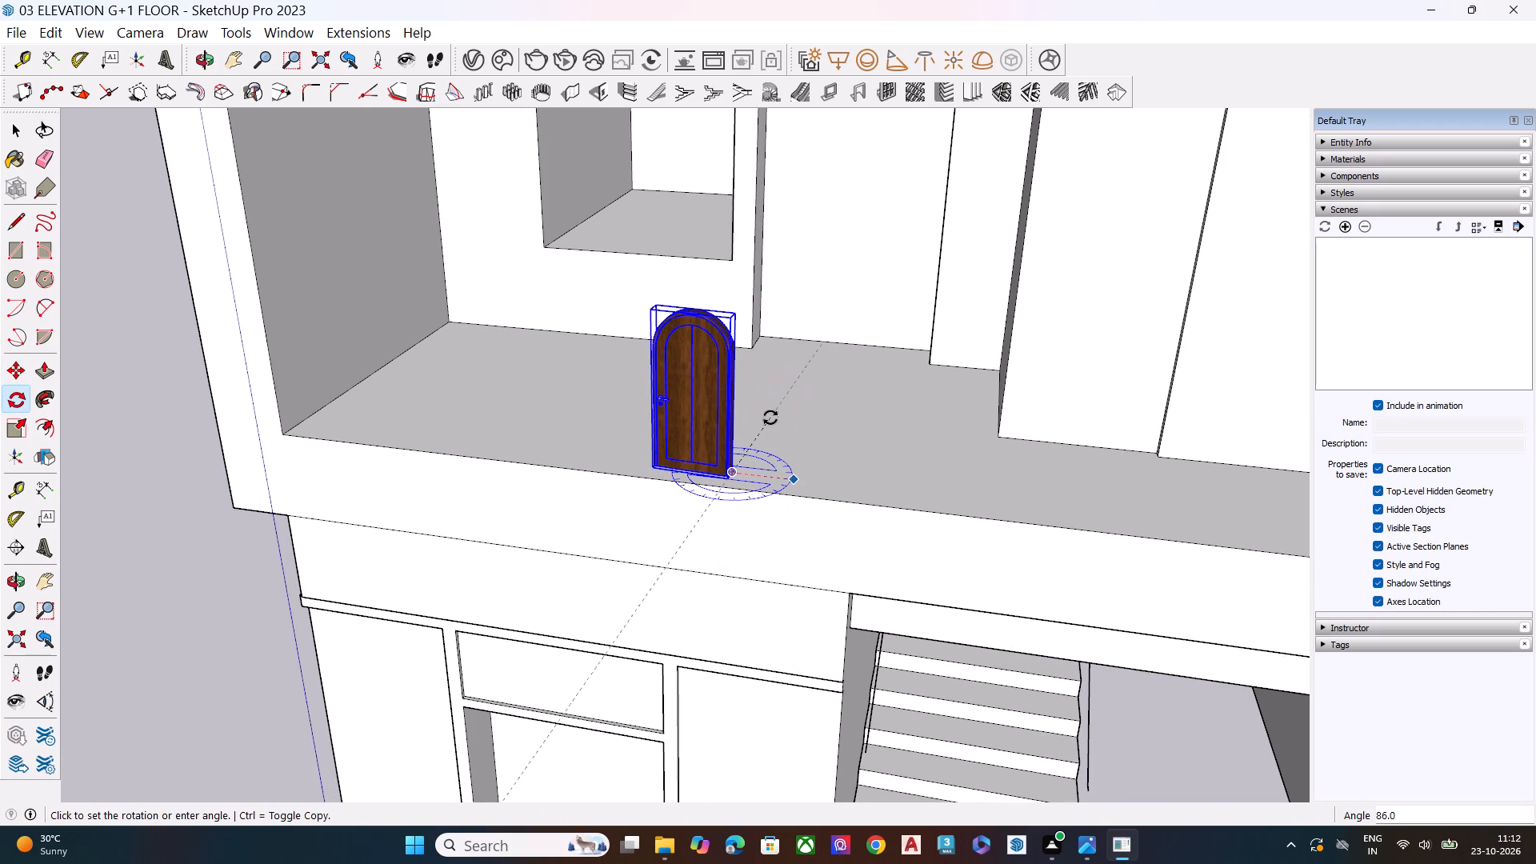
pyautogui.click(743, 447)
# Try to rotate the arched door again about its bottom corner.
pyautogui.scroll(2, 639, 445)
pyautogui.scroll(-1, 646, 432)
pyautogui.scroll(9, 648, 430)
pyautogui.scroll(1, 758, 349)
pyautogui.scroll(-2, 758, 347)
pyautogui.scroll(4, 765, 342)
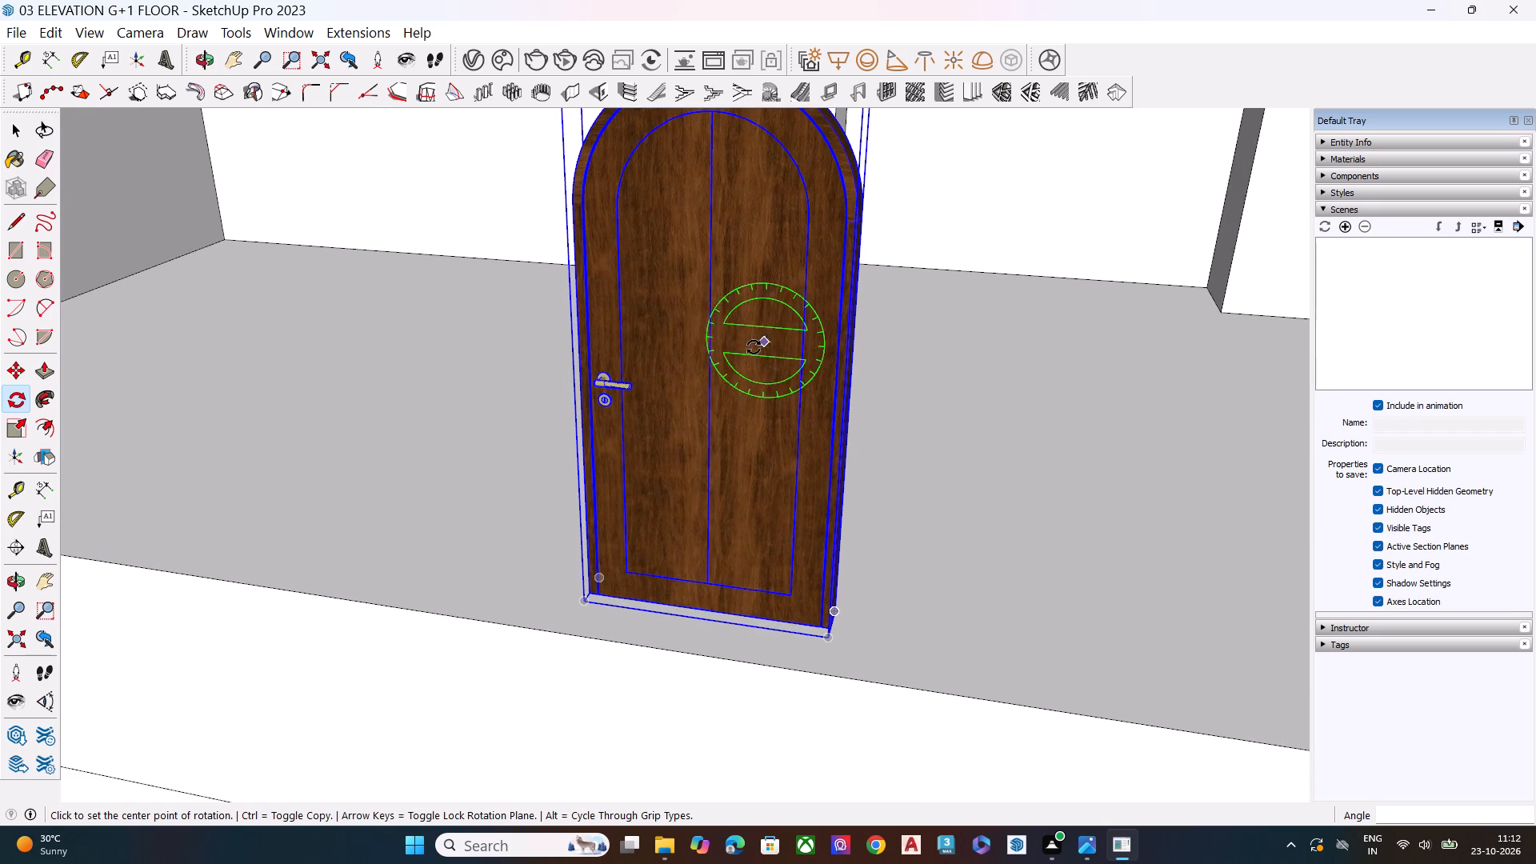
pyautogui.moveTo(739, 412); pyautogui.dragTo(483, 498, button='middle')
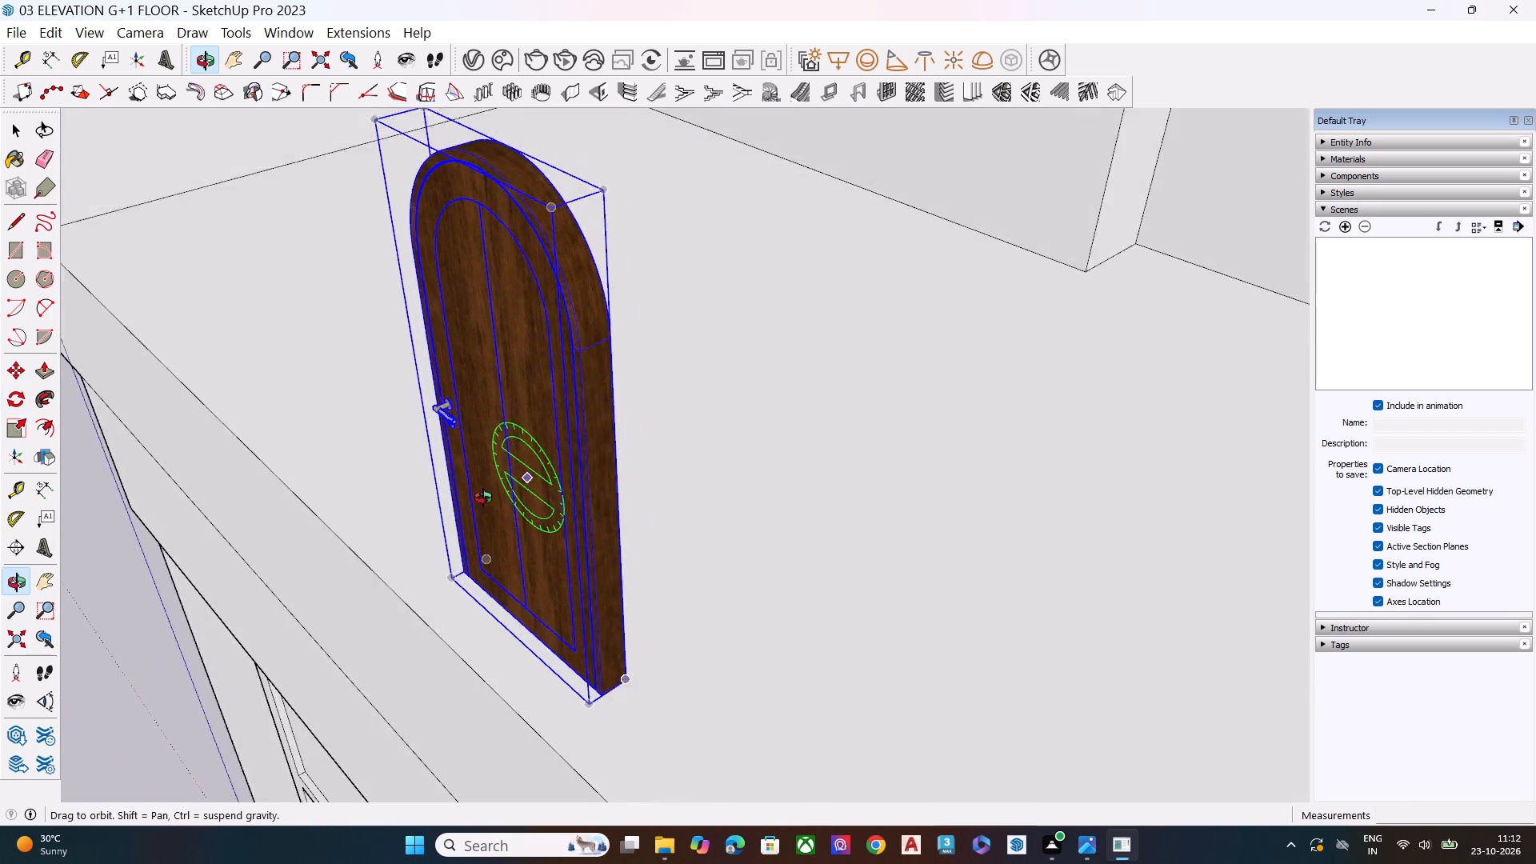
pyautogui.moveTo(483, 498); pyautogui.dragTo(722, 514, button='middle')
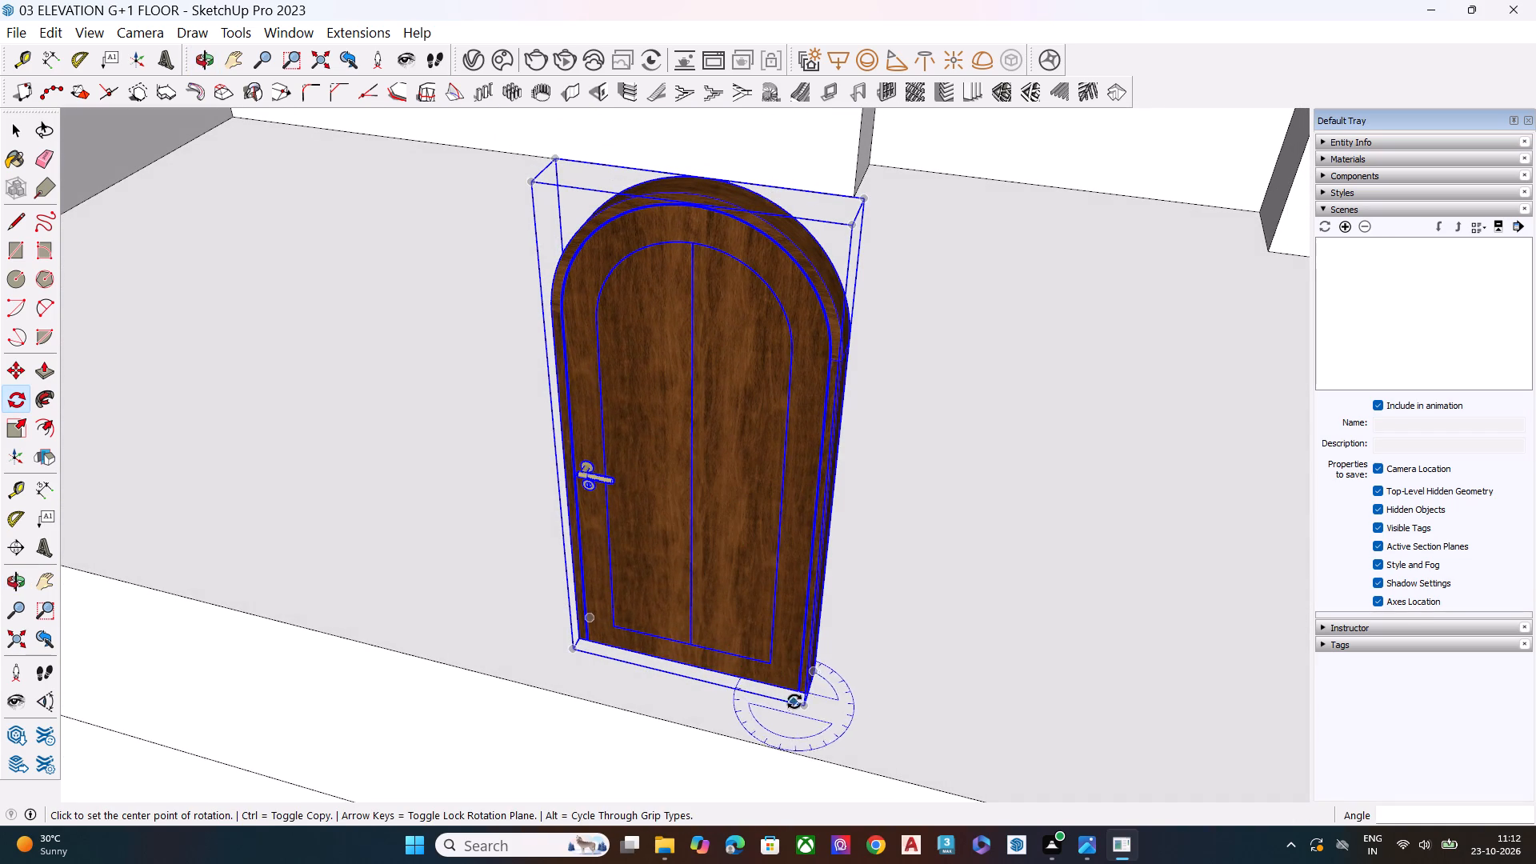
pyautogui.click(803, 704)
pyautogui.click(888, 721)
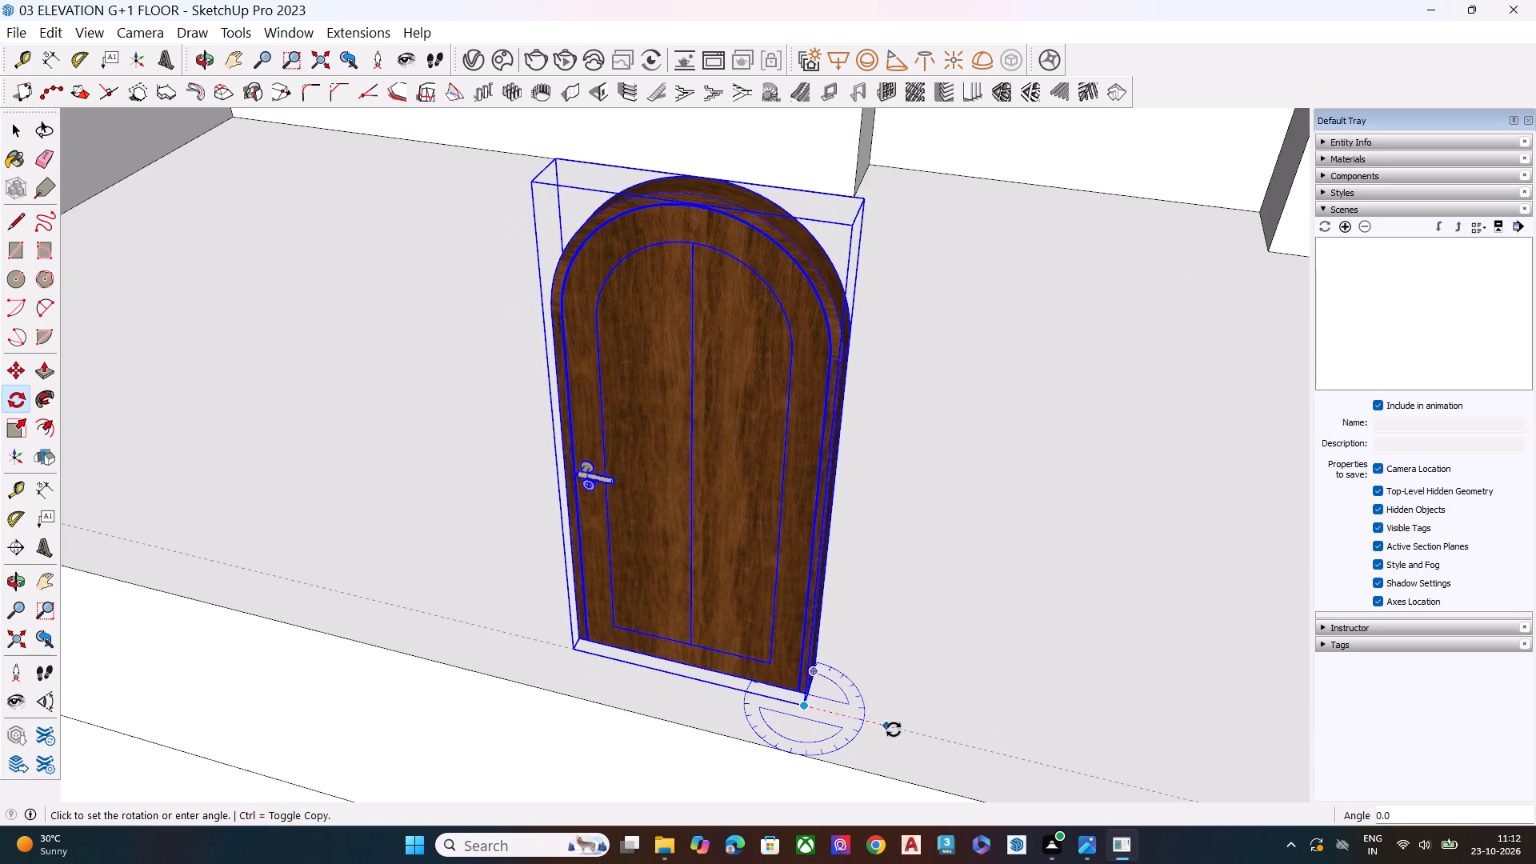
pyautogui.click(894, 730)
# Move the door by its bottom corner from the balcony's front edge to the base of the upper-floor arched recess.
pyautogui.scroll(-6, 866, 540)
pyautogui.moveTo(873, 574); pyautogui.dragTo(889, 423, button='middle')
pyautogui.scroll(1, 873, 574)
pyautogui.scroll(1, 906, 451)
pyautogui.moveTo(903, 464); pyautogui.dragTo(893, 501, button='middle')
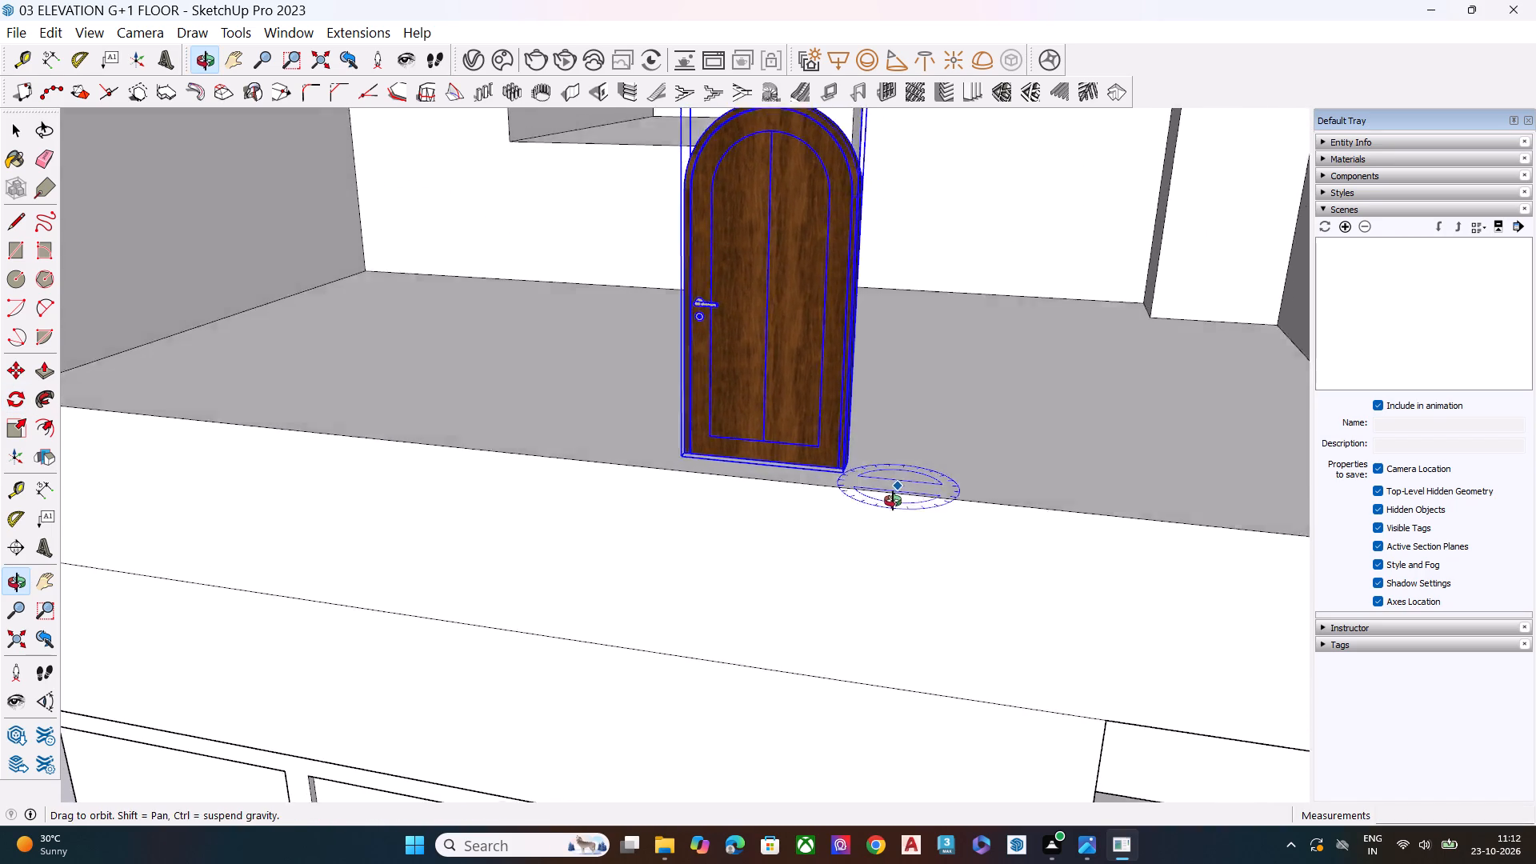
pyautogui.moveTo(893, 501); pyautogui.dragTo(869, 593, button='middle')
pyautogui.scroll(1, 869, 593)
pyautogui.press('m')
pyautogui.scroll(4, 820, 550)
pyautogui.scroll(-1, 817, 554)
pyautogui.scroll(1, 814, 563)
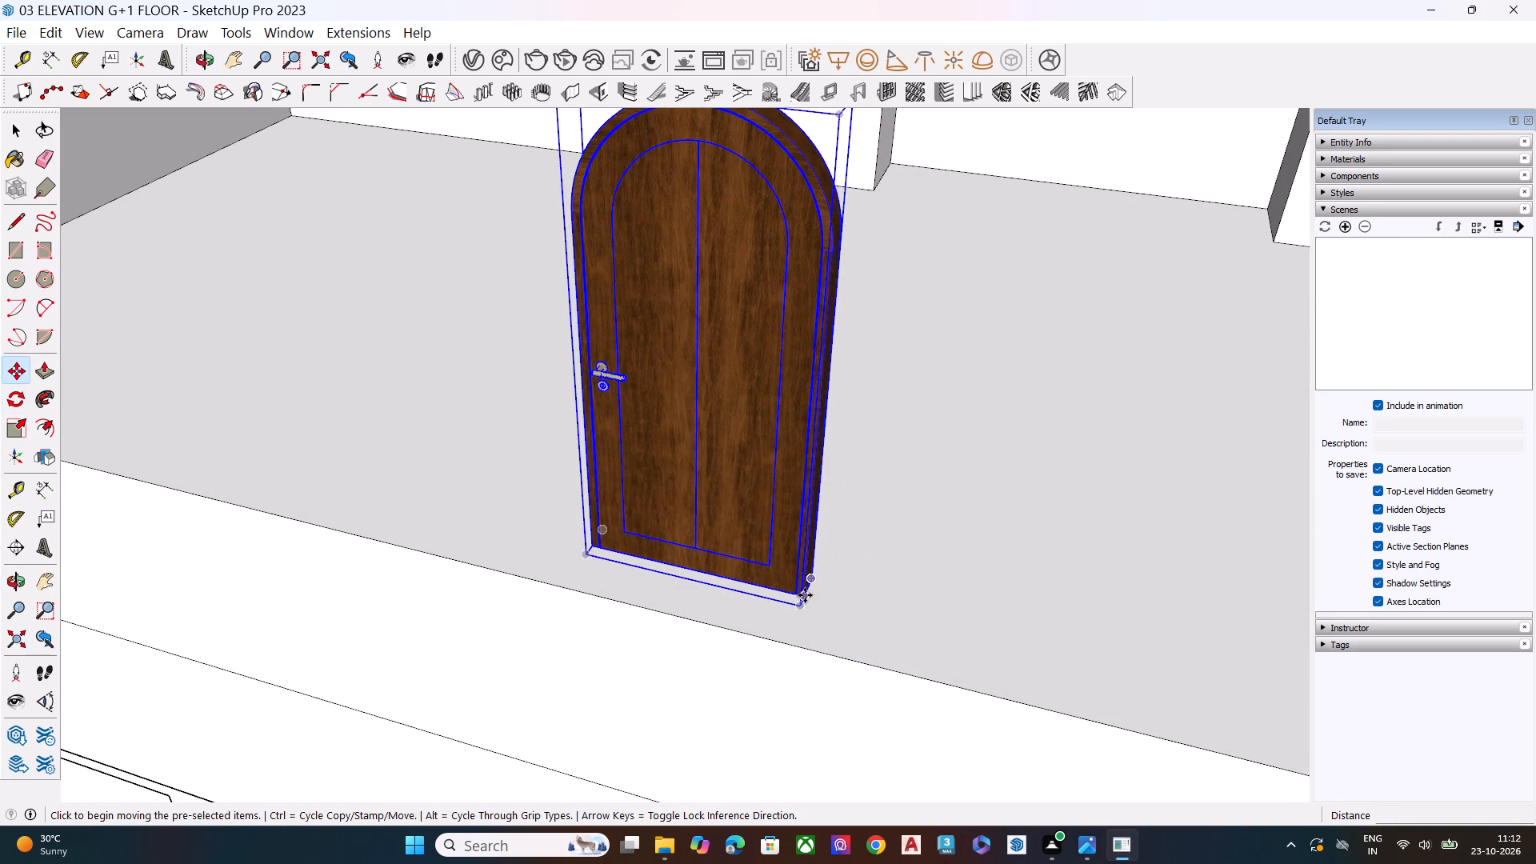
pyautogui.scroll(1, 806, 596)
pyautogui.moveTo(806, 598); pyautogui.dragTo(762, 684, button='middle')
pyautogui.scroll(7, 762, 684)
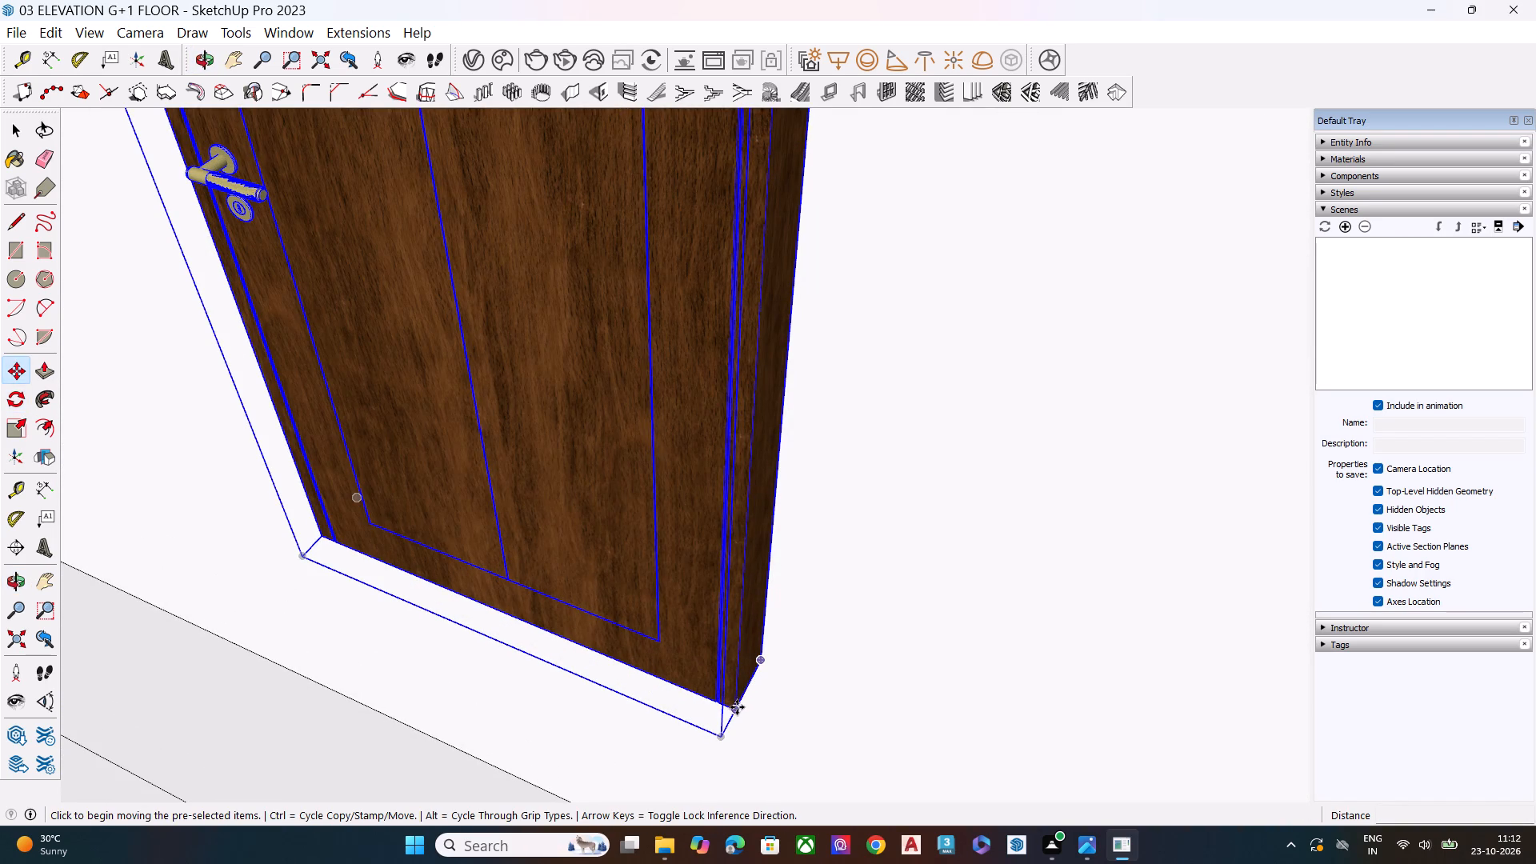
pyautogui.click(735, 712)
pyautogui.scroll(-5, 741, 549)
pyautogui.scroll(1, 732, 556)
pyautogui.scroll(-3, 730, 574)
pyautogui.scroll(1, 747, 614)
pyautogui.scroll(-4, 747, 618)
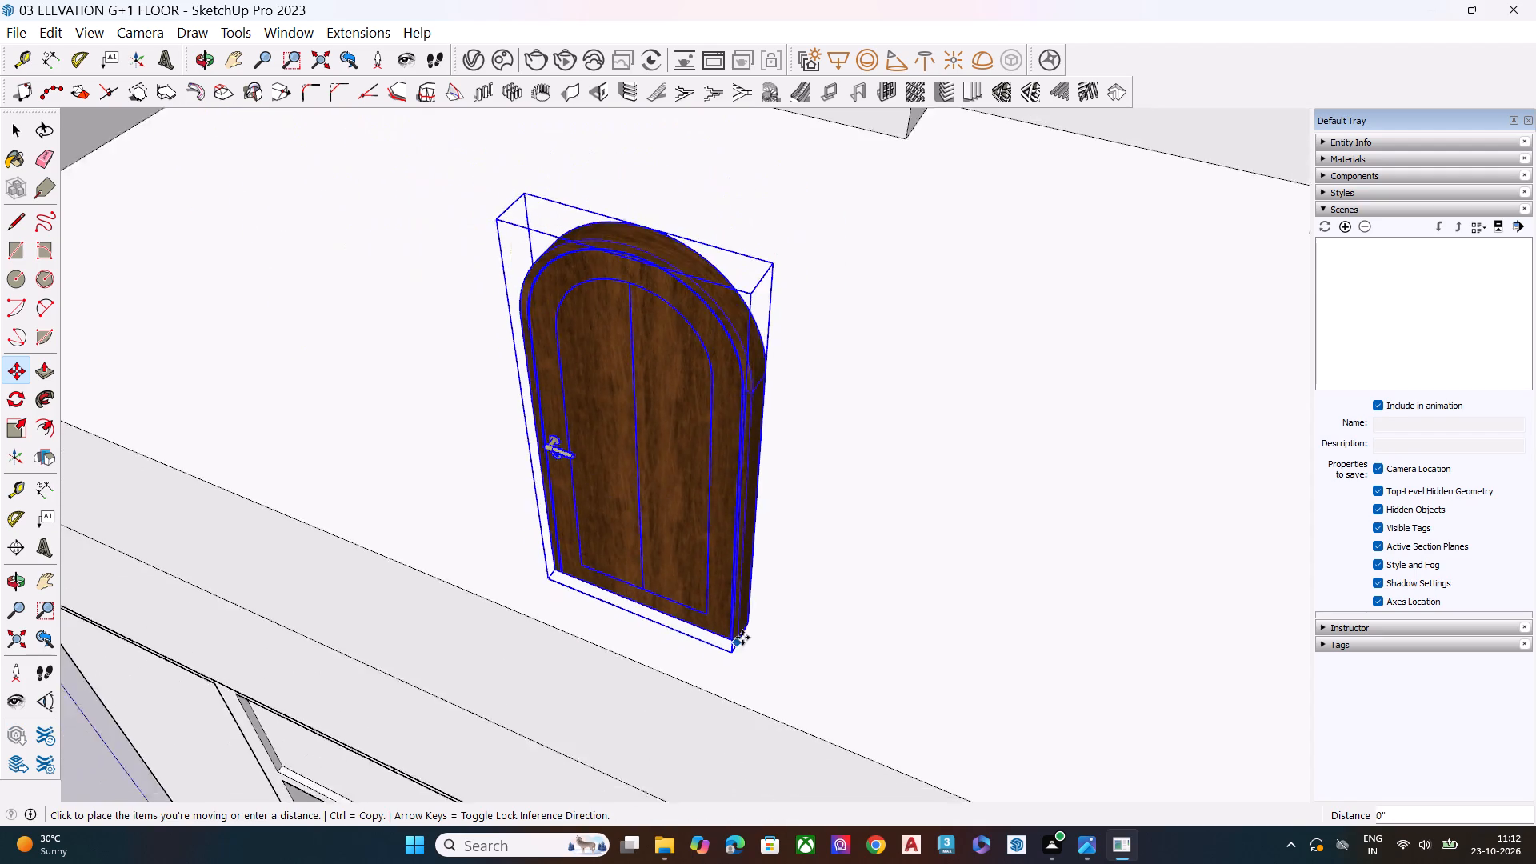
pyautogui.scroll(-2, 742, 638)
pyautogui.moveTo(743, 635); pyautogui.dragTo(838, 522, button='middle')
pyautogui.scroll(1, 857, 534)
pyautogui.scroll(-2, 882, 572)
pyautogui.scroll(1, 882, 589)
pyautogui.scroll(-7, 880, 594)
pyautogui.scroll(-5, 881, 660)
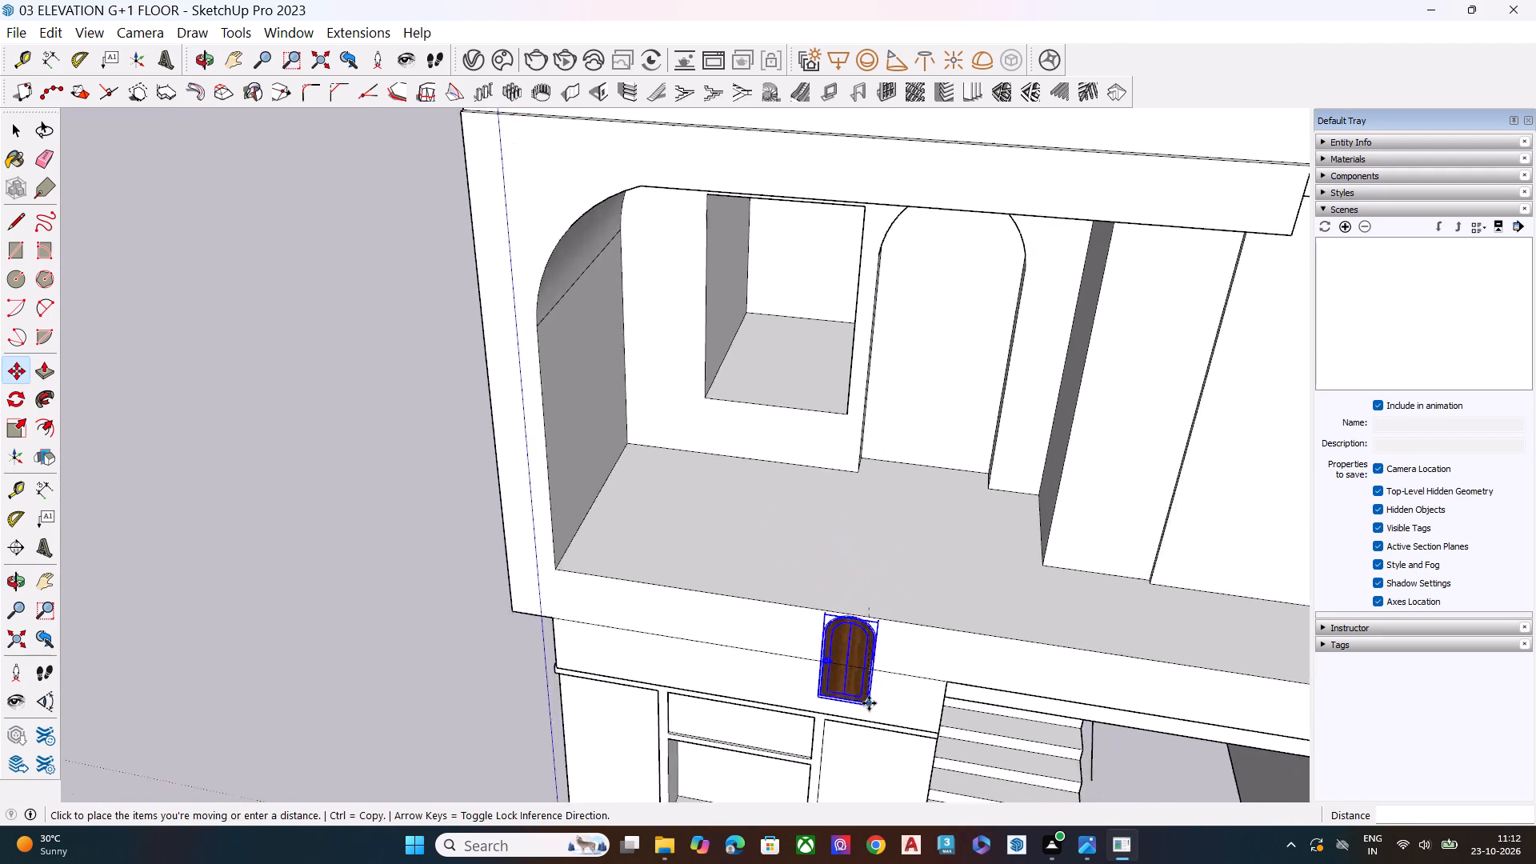
pyautogui.scroll(-3, 869, 703)
pyautogui.scroll(1, 882, 662)
pyautogui.moveTo(887, 654); pyautogui.dragTo(1036, 490, button='middle')
pyautogui.scroll(5, 1005, 472)
pyautogui.scroll(2, 918, 539)
pyautogui.scroll(-1, 918, 539)
pyautogui.scroll(6, 917, 540)
pyautogui.rightClick(916, 545)
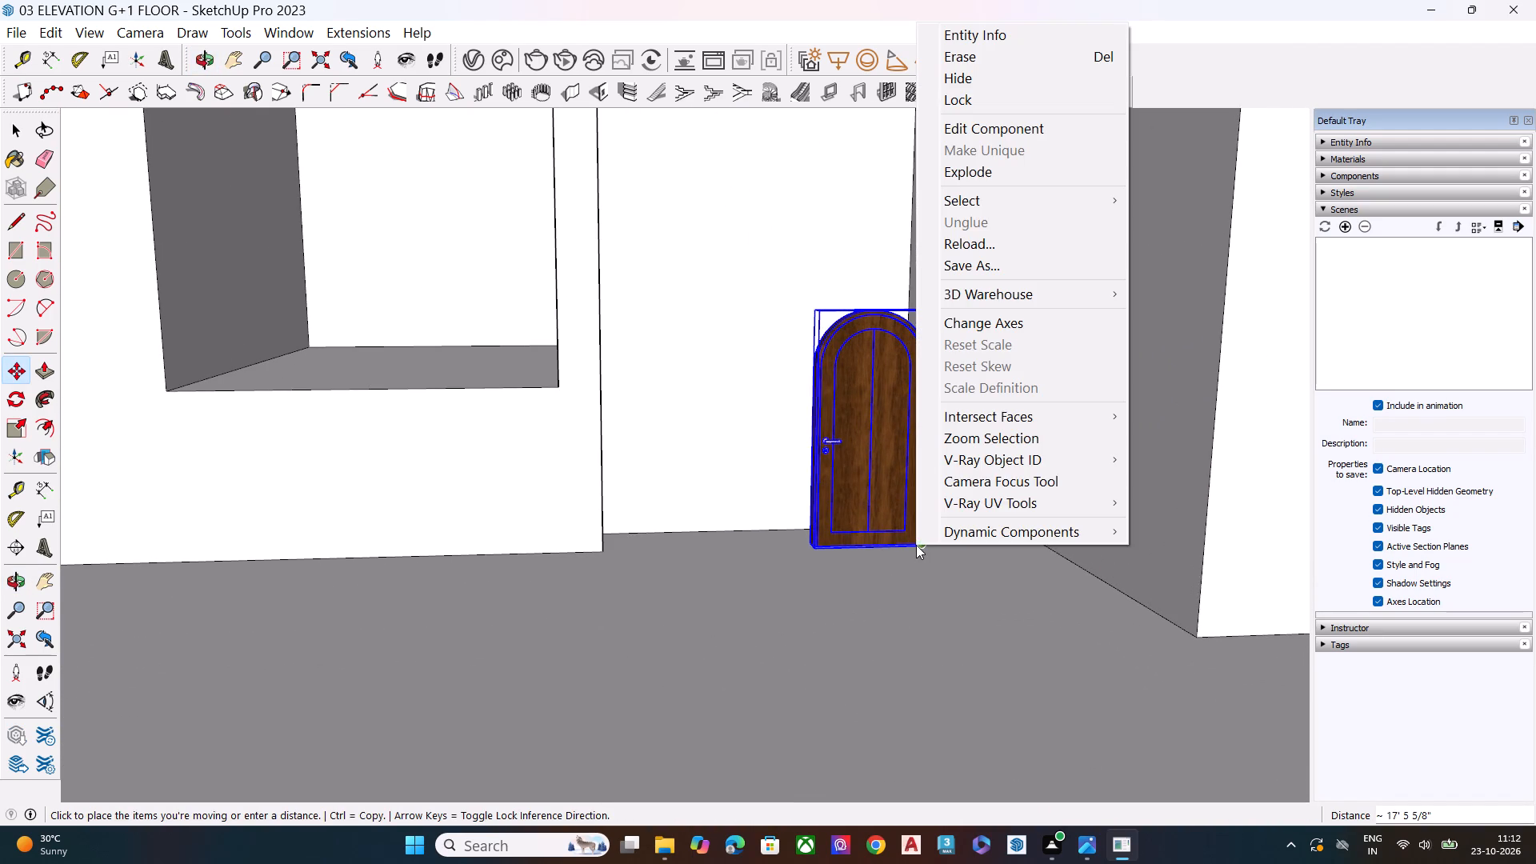
pyautogui.click(880, 559)
# Fine-position the door's bottom corner against the floor line of the wall inside the arched recess.
pyautogui.scroll(10, 918, 534)
pyautogui.moveTo(950, 561); pyautogui.dragTo(801, 680, button='middle')
pyautogui.scroll(6, 858, 624)
pyautogui.scroll(1, 931, 583)
pyautogui.moveTo(933, 582); pyautogui.dragTo(1104, 534, button='middle')
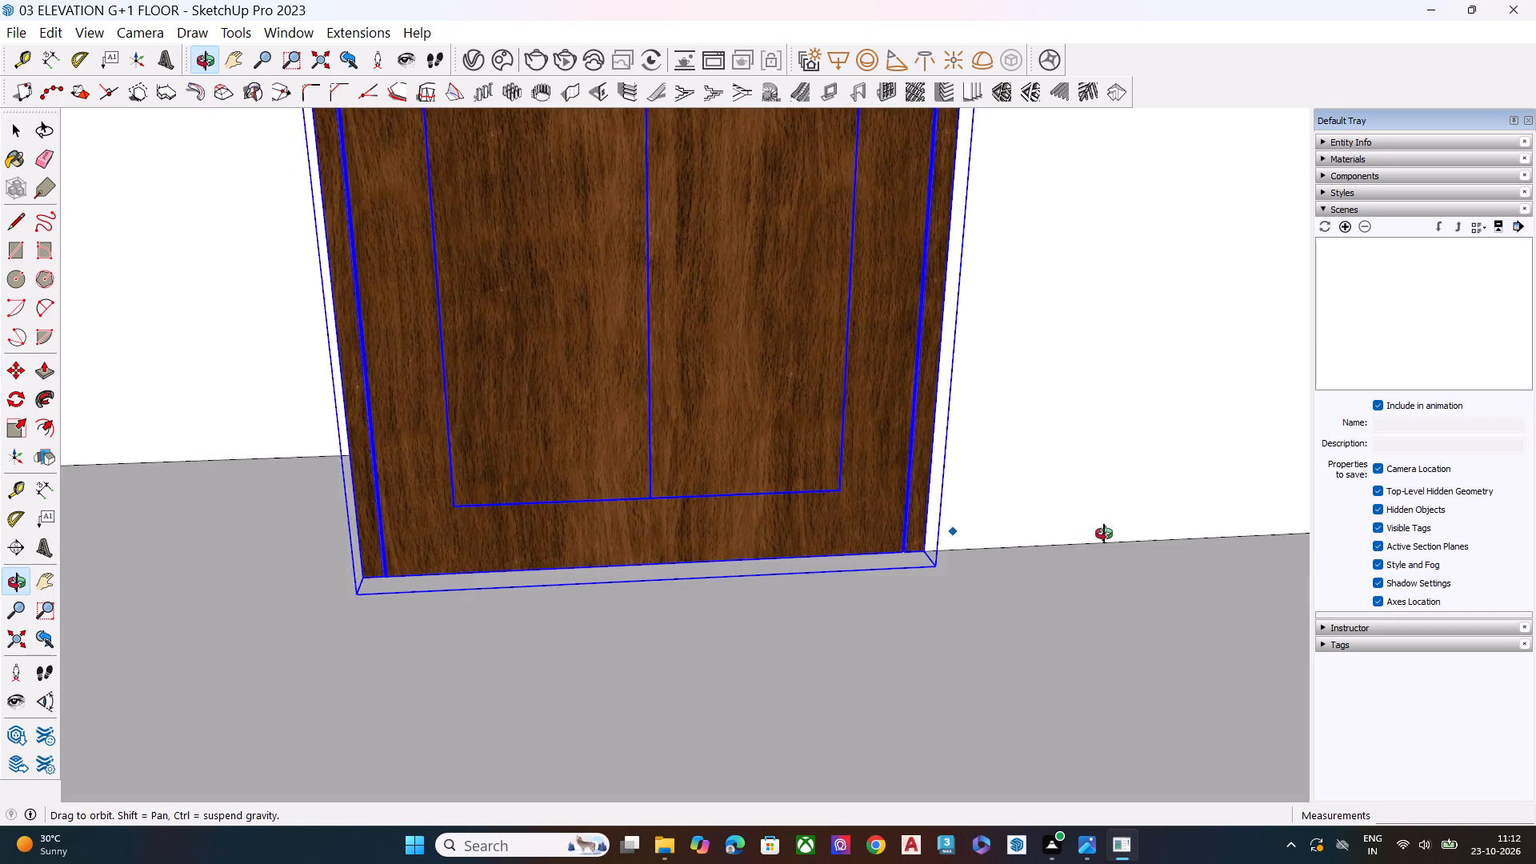
pyautogui.moveTo(1104, 534); pyautogui.dragTo(1142, 522, button='middle')
pyautogui.scroll(8, 1005, 538)
pyautogui.click(886, 539)
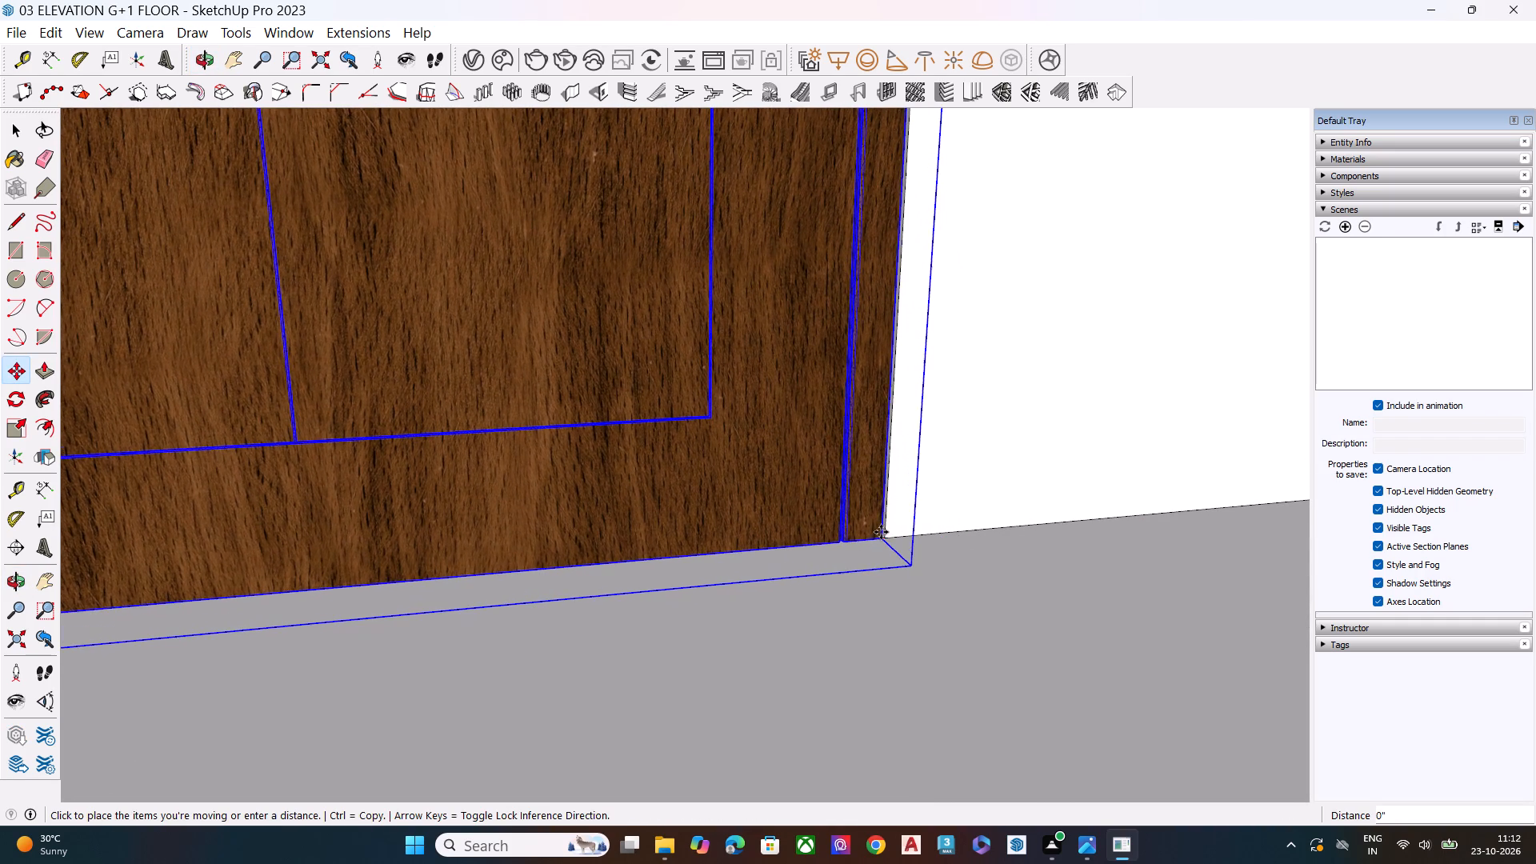
pyautogui.click(881, 534)
pyautogui.scroll(-8, 937, 508)
pyautogui.press('space')
# Scale the arched door up uniformly from its upper corner so that it spans the width of the upper-floor arched opening.
pyautogui.scroll(-4, 946, 543)
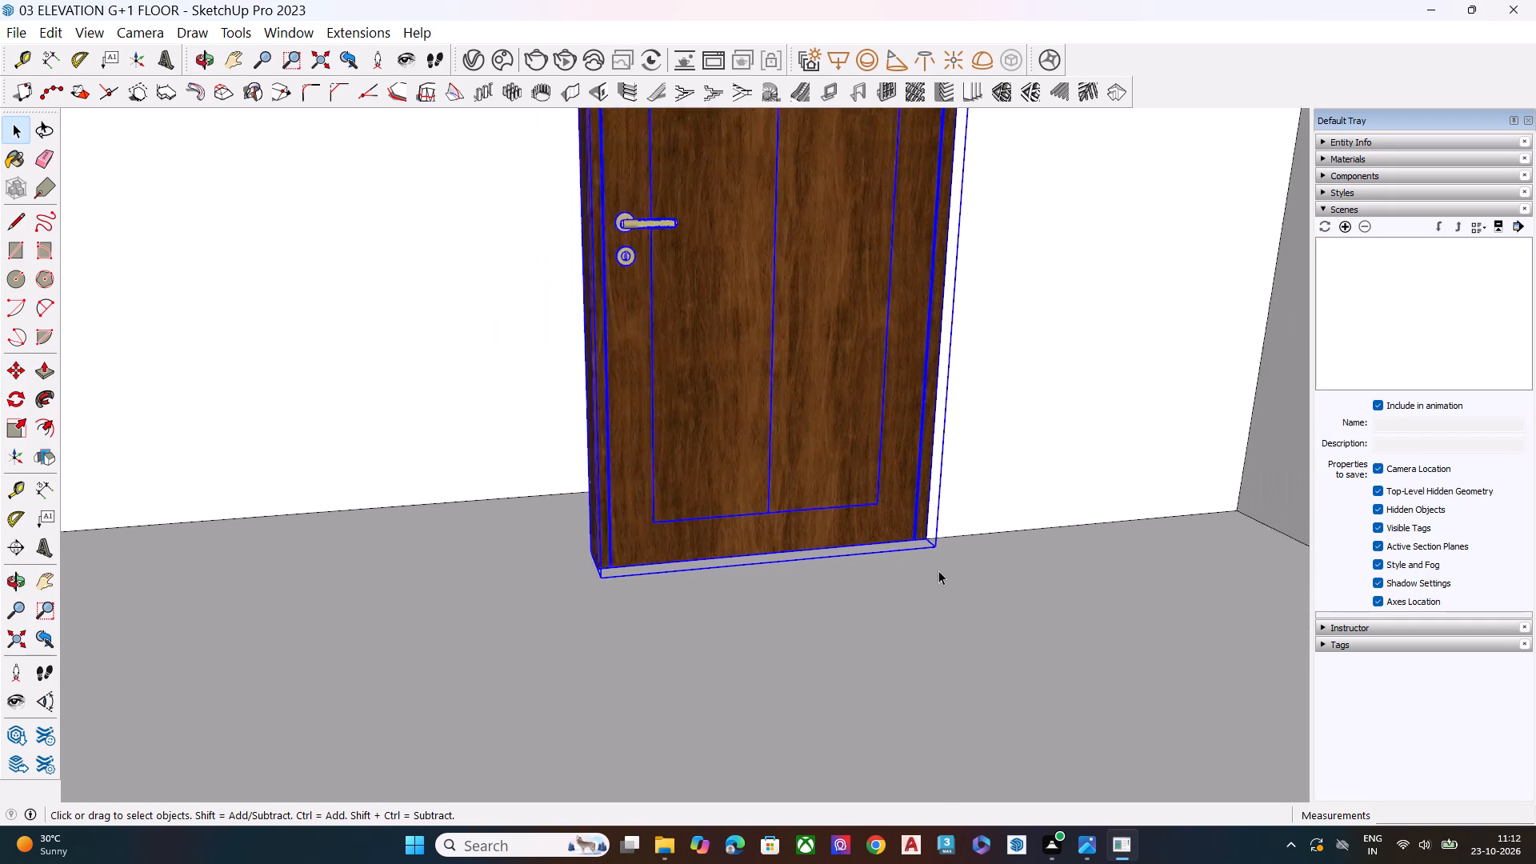
pyautogui.scroll(-11, 938, 570)
pyautogui.moveTo(901, 622); pyautogui.dragTo(689, 543, button='middle')
pyautogui.moveTo(781, 462); pyautogui.dragTo(808, 556, button='middle')
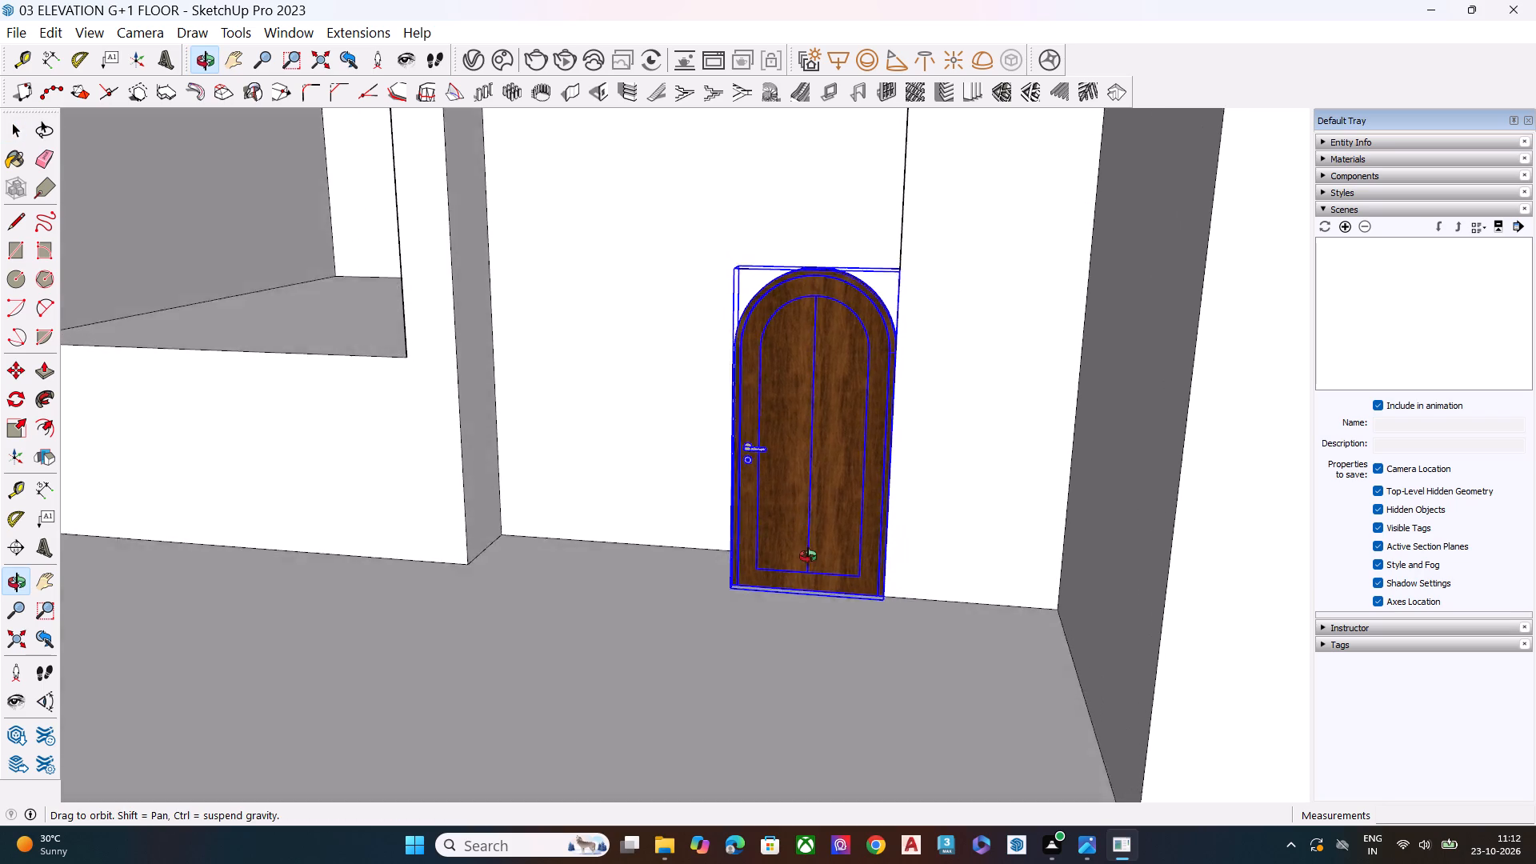
pyautogui.moveTo(808, 556); pyautogui.dragTo(1106, 629, button='middle')
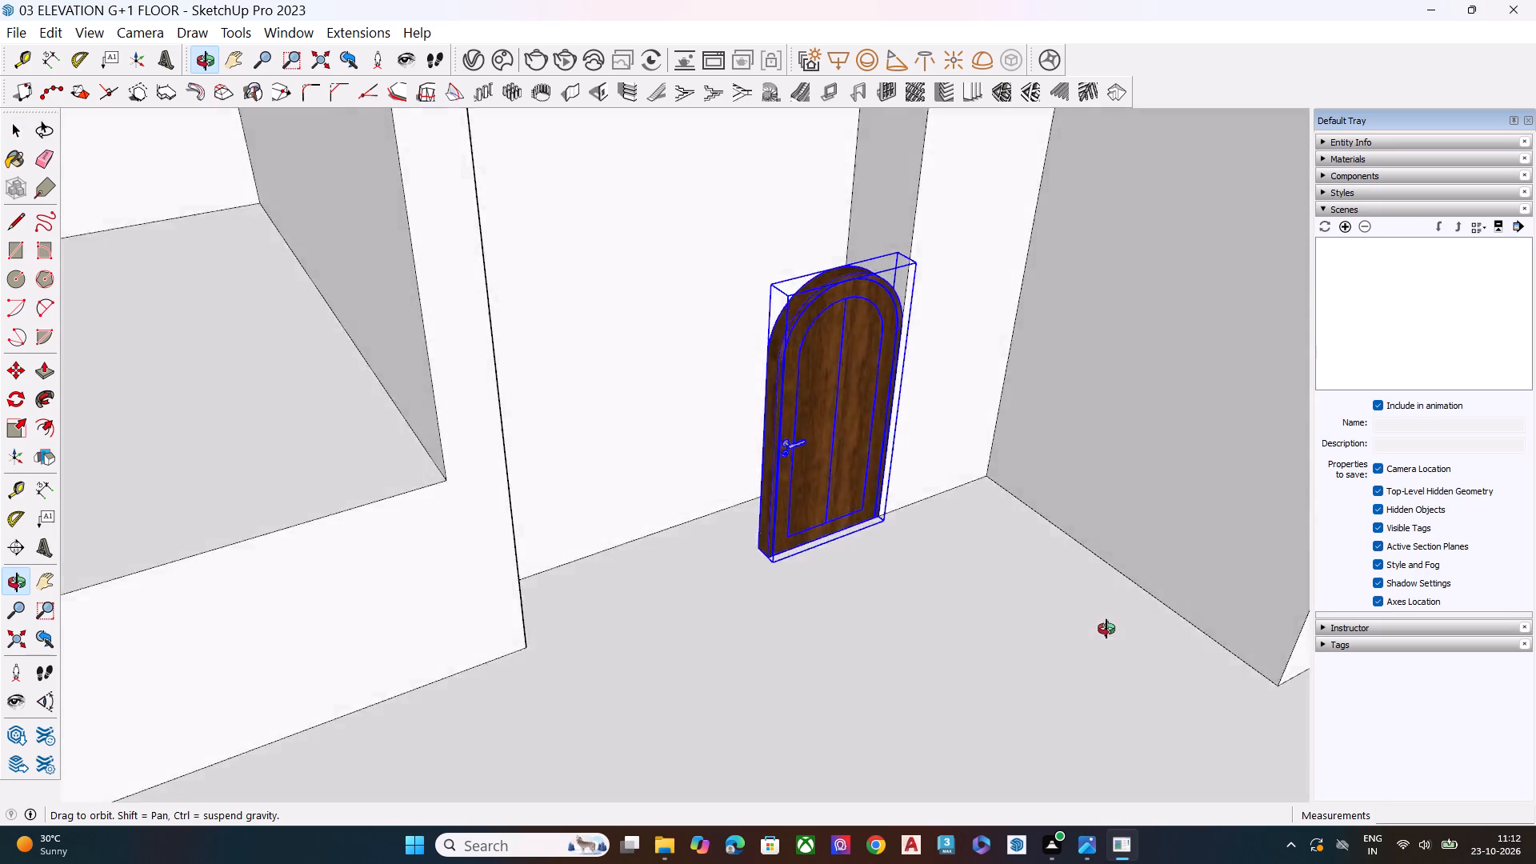
pyautogui.moveTo(1106, 629); pyautogui.dragTo(1280, 628, button='middle')
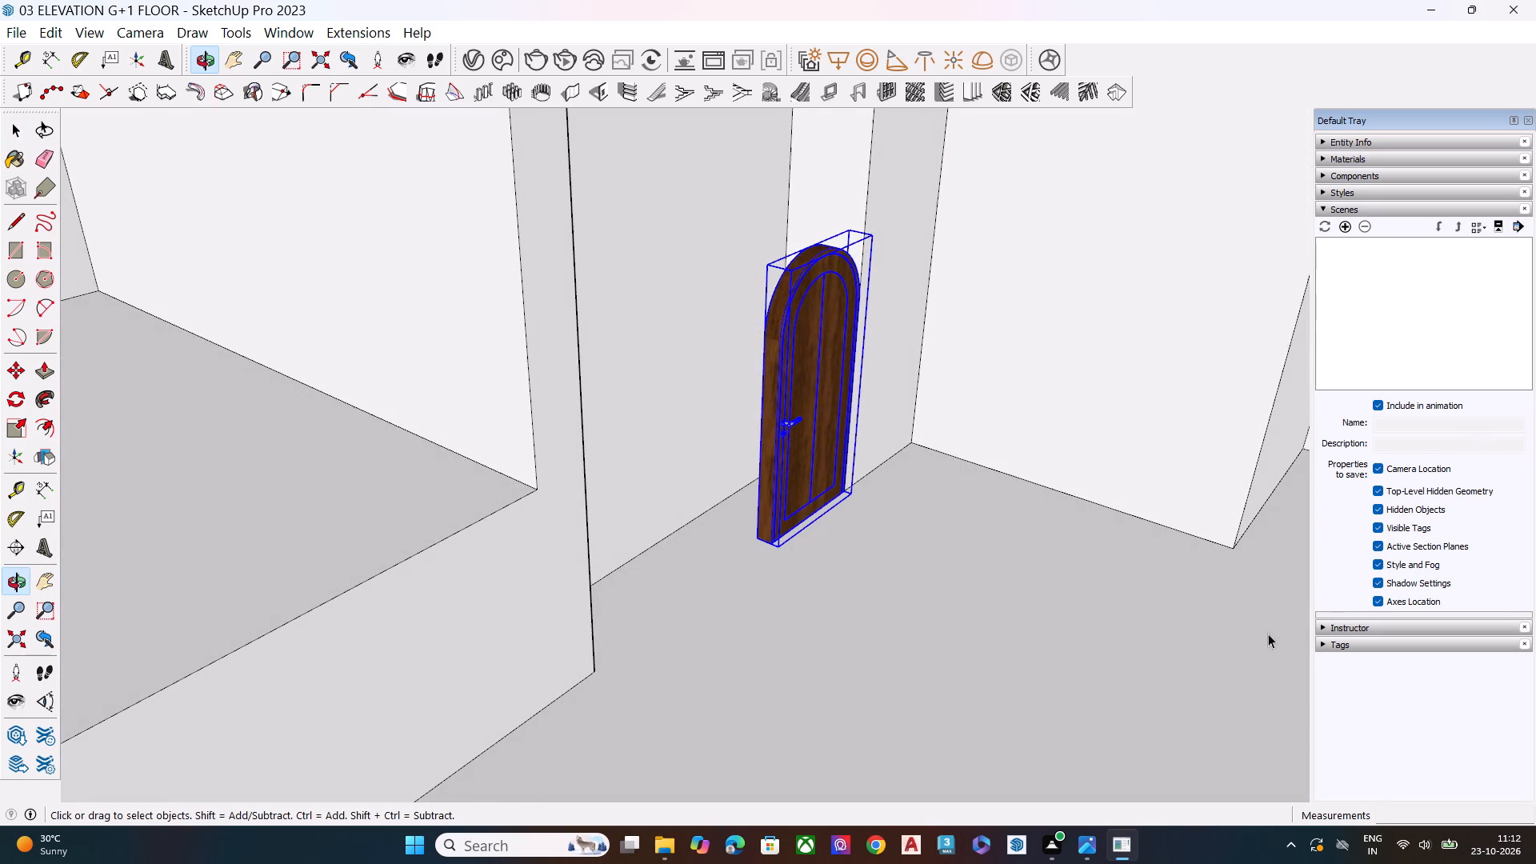
pyautogui.moveTo(891, 473); pyautogui.dragTo(602, 582, button='middle')
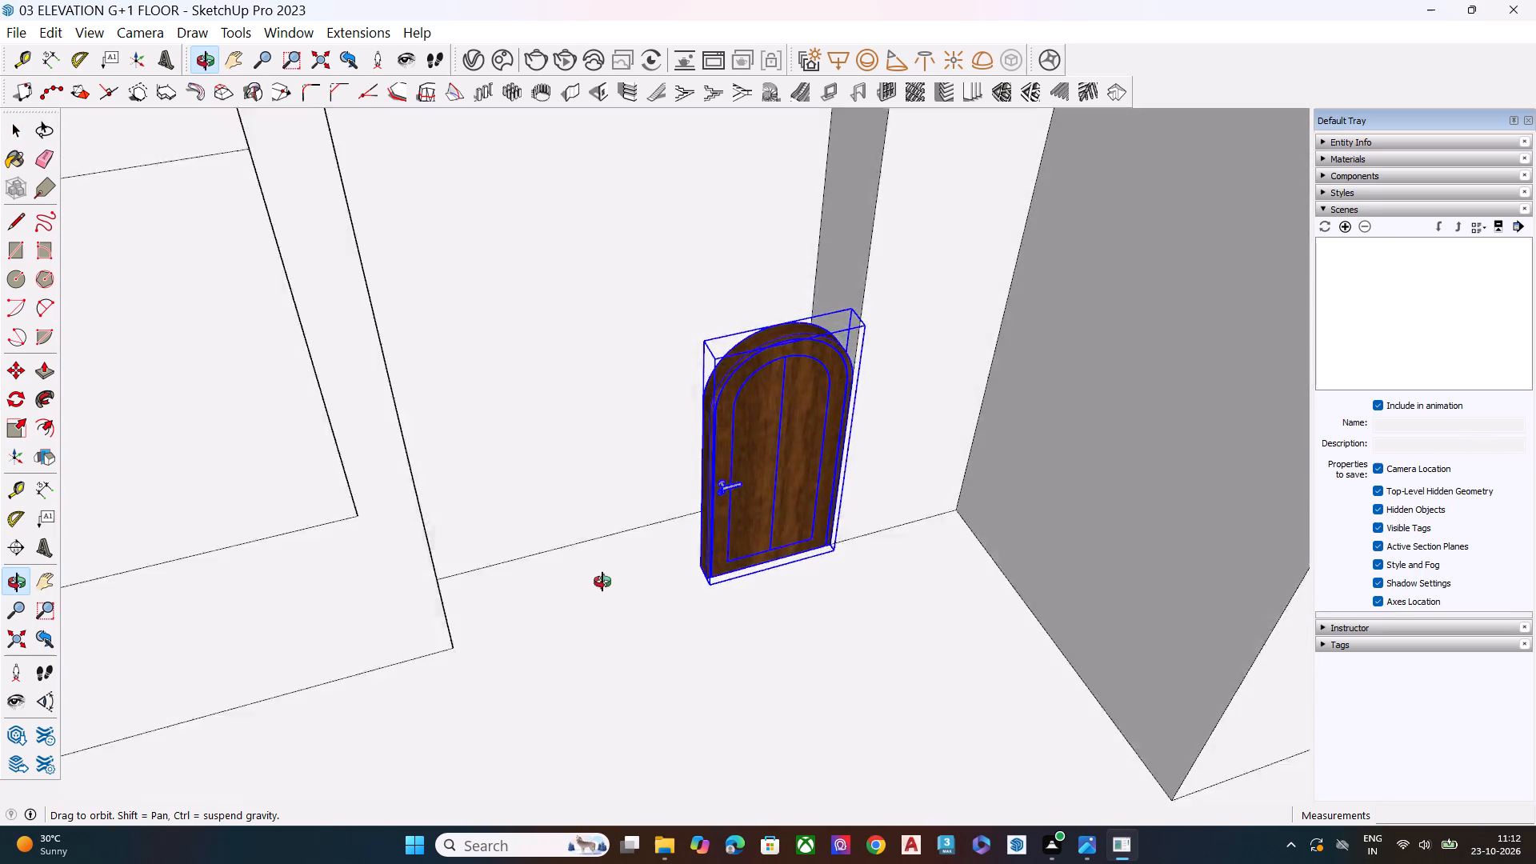
pyautogui.moveTo(602, 582); pyautogui.dragTo(528, 584, button='middle')
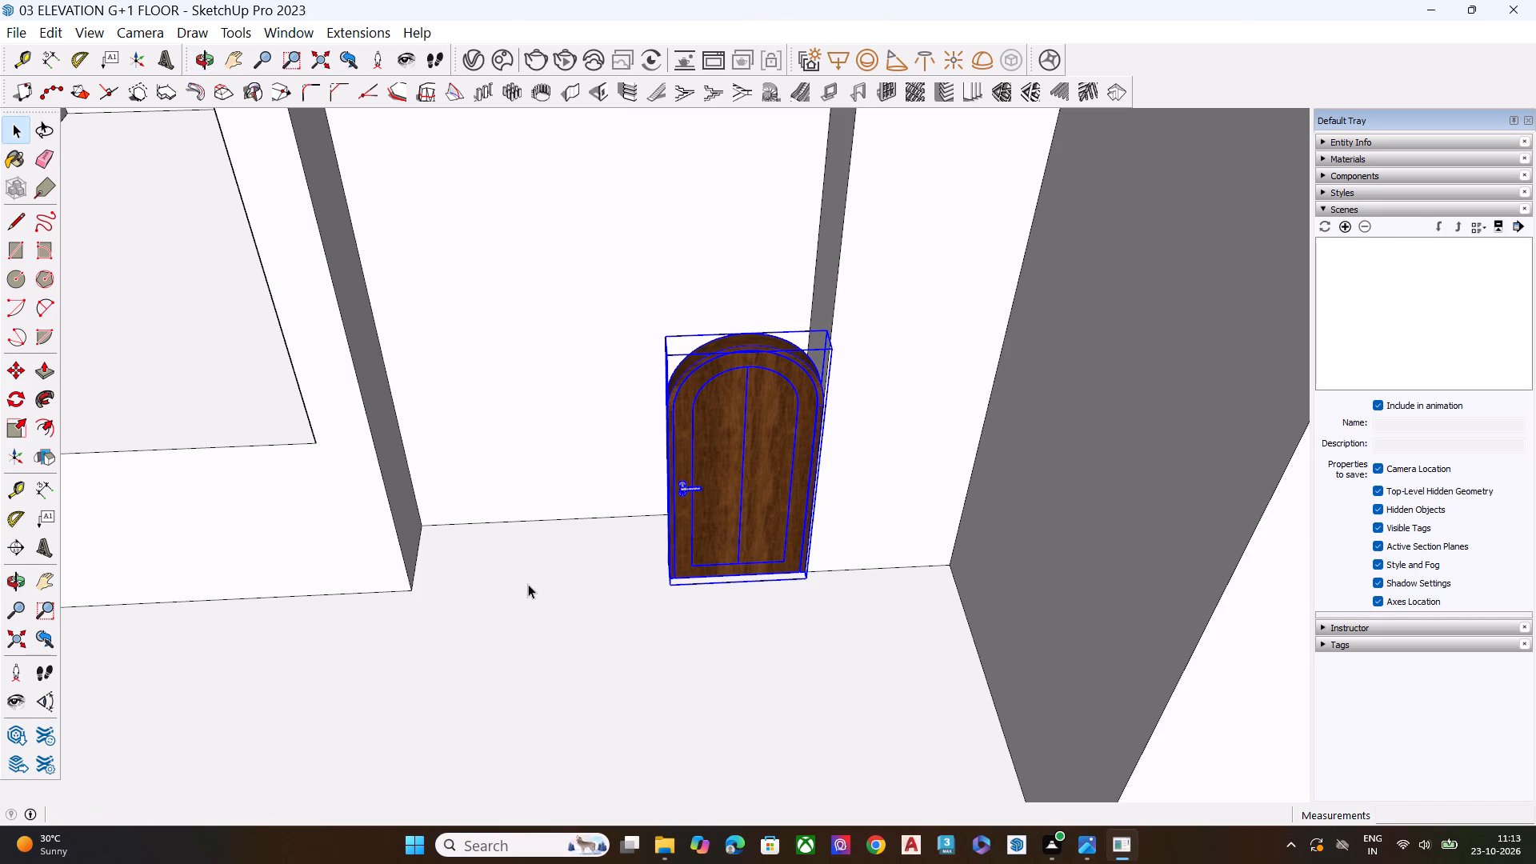
pyautogui.press('s')
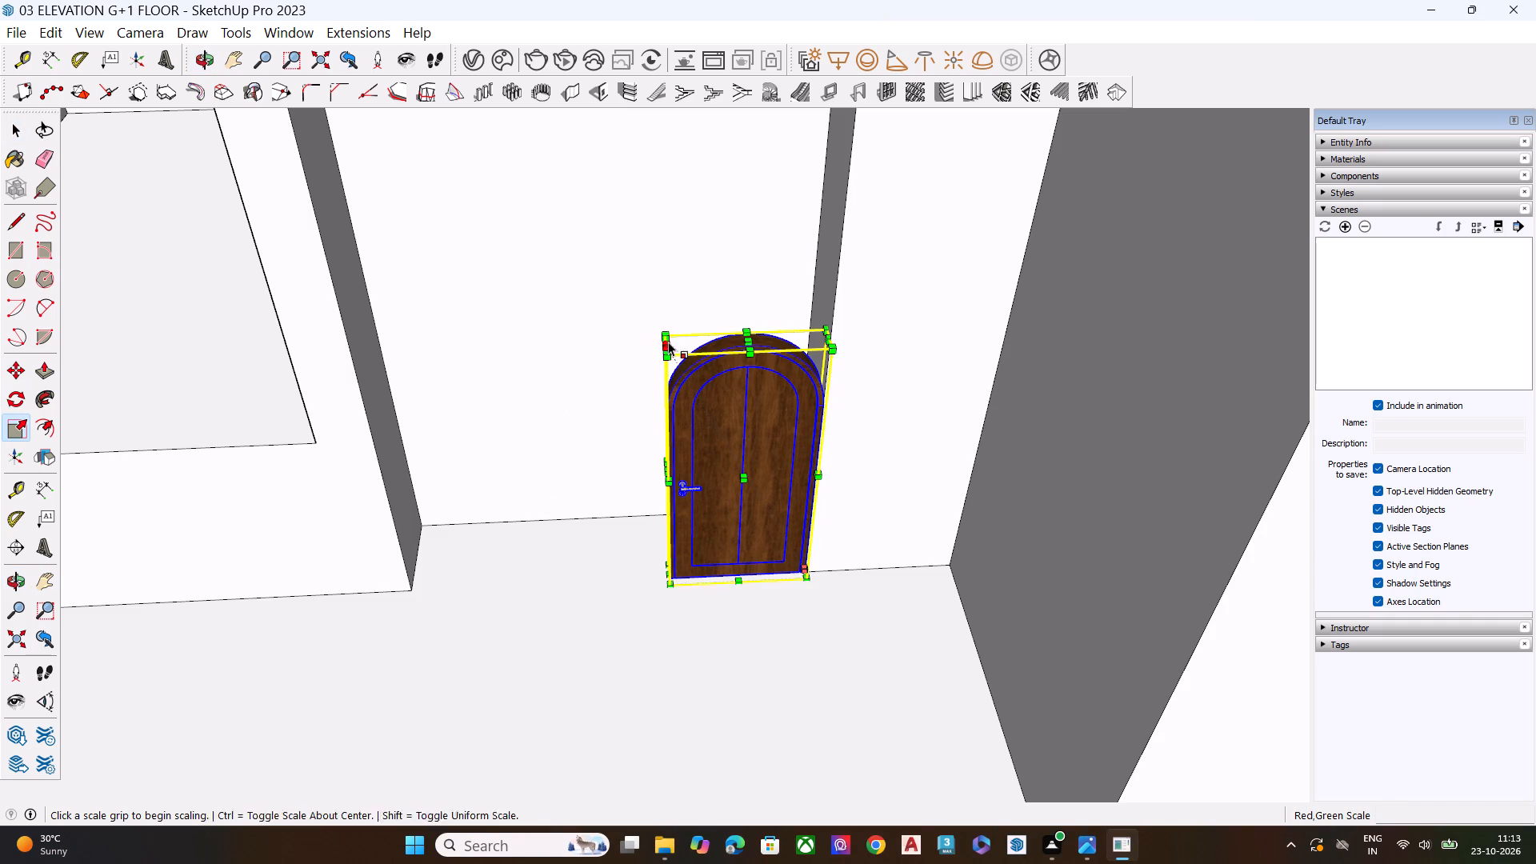
pyautogui.click(667, 334)
pyautogui.scroll(-9, 582, 294)
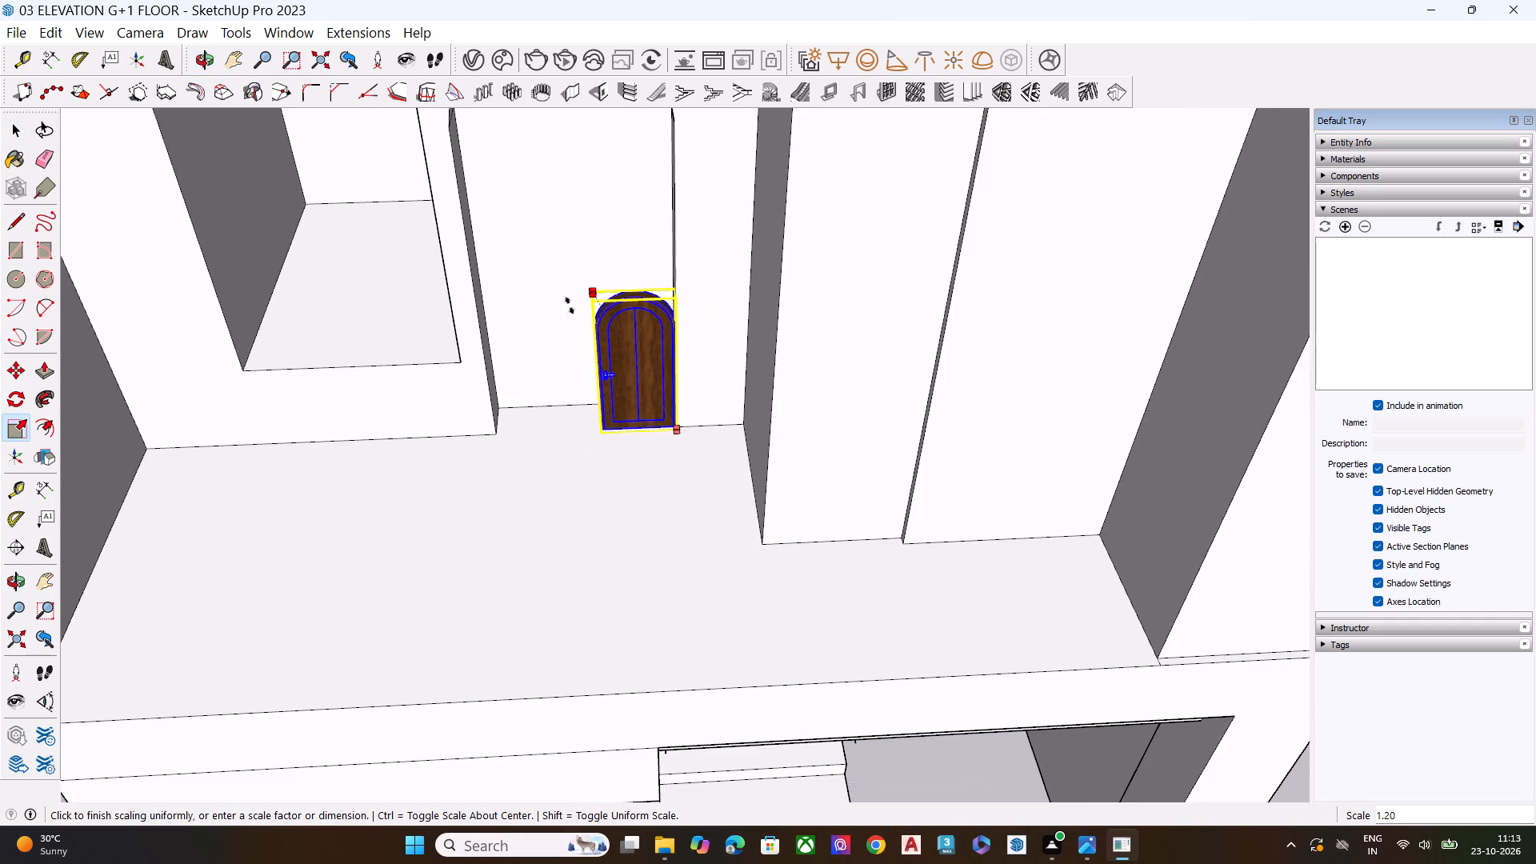
pyautogui.scroll(-7, 587, 292)
pyautogui.moveTo(607, 302); pyautogui.dragTo(610, 88, button='middle')
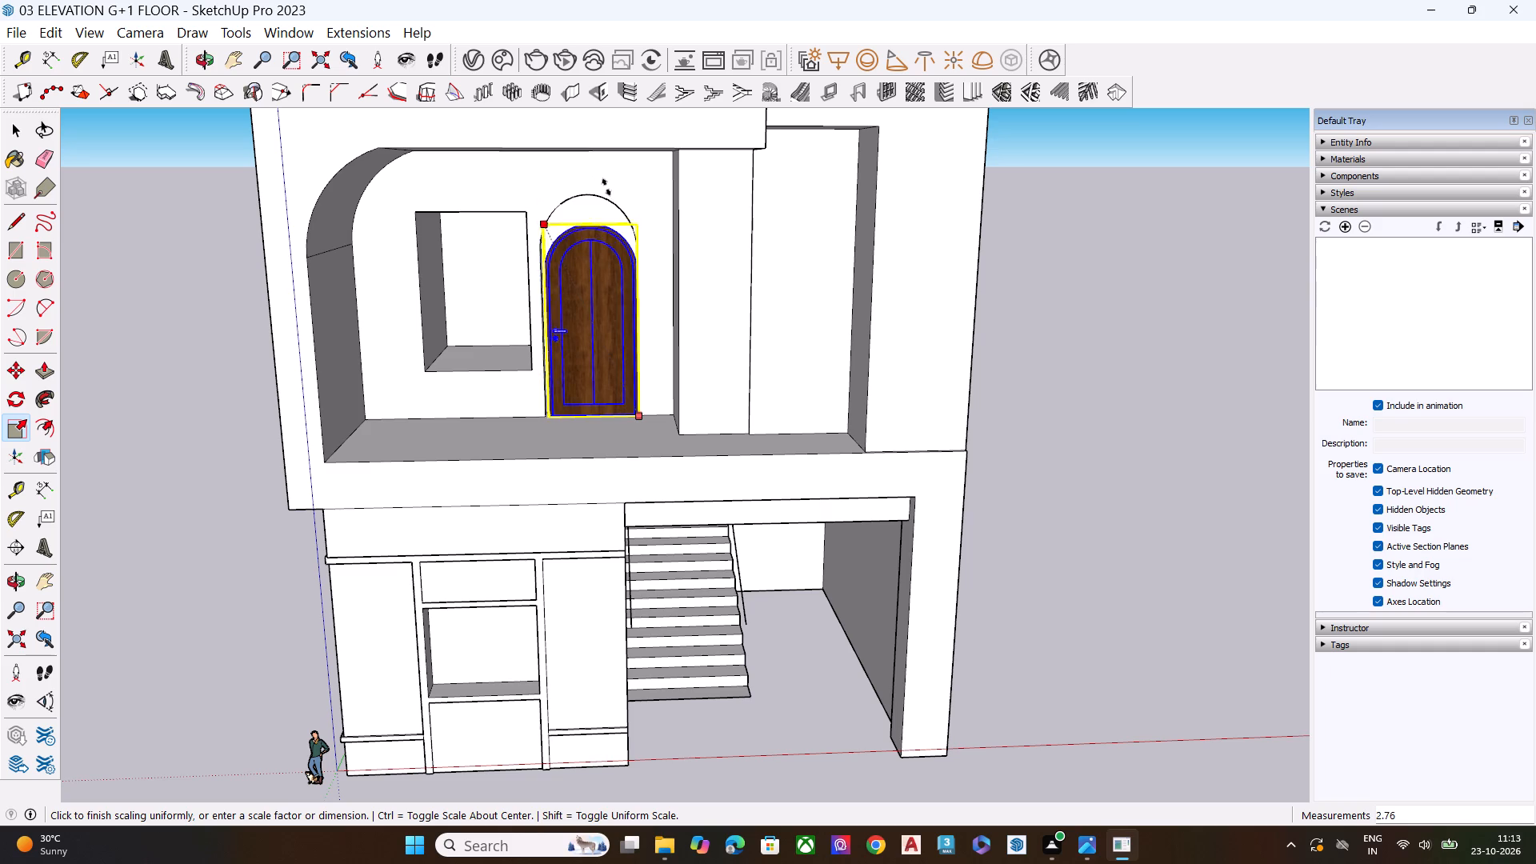
pyautogui.click(606, 182)
# Push the wall face around the window and door openings back about 4 15/16" to the edge of the arched door.
pyautogui.scroll(9, 556, 253)
pyautogui.moveTo(554, 290); pyautogui.dragTo(490, 419, button='middle')
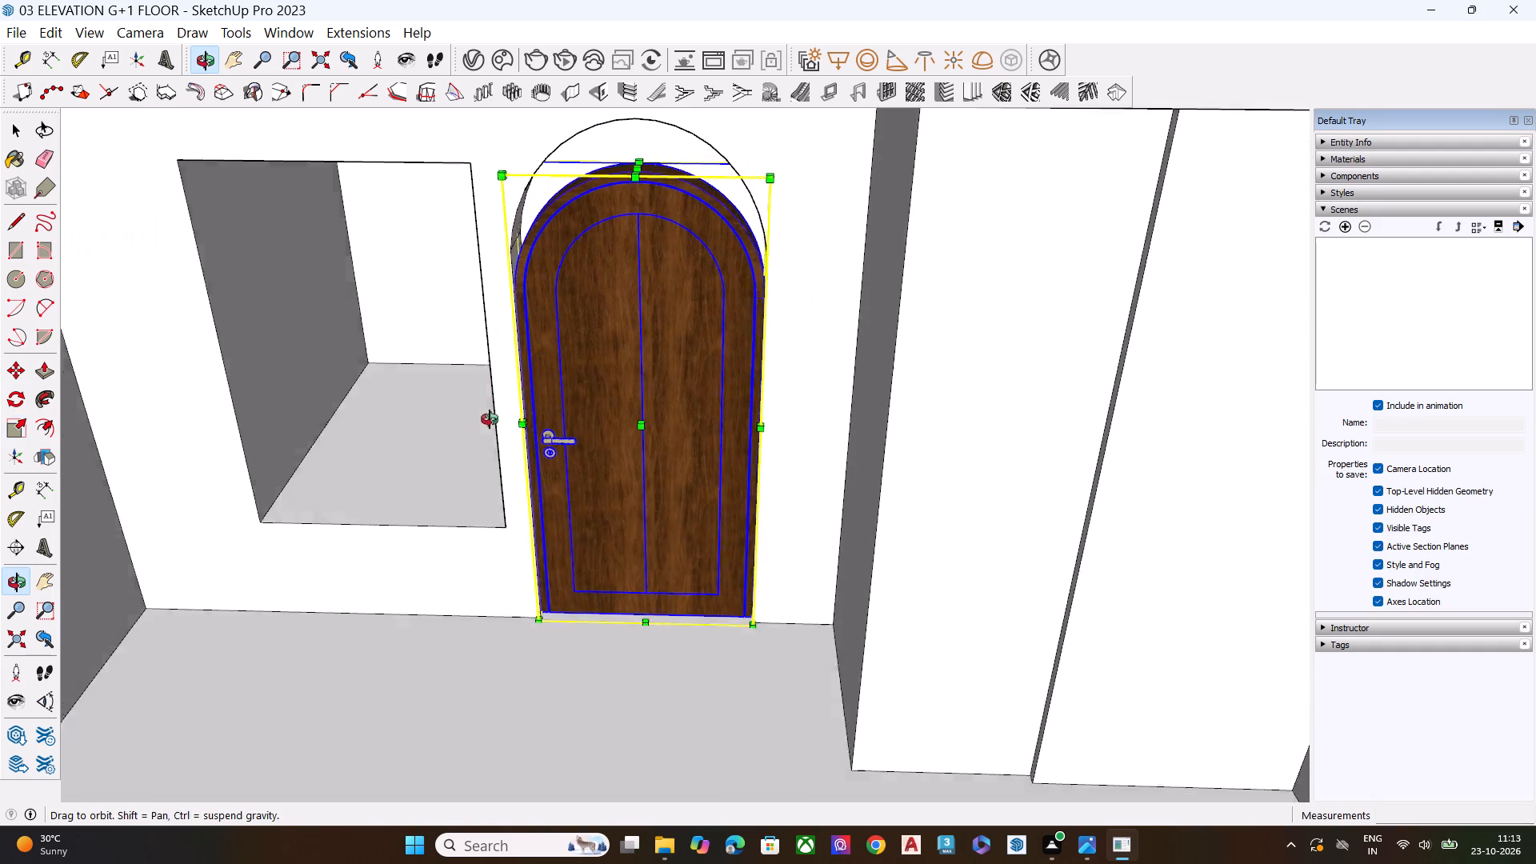
pyautogui.moveTo(490, 419); pyautogui.dragTo(478, 427, button='middle')
pyautogui.scroll(2, 473, 426)
pyautogui.scroll(-1, 509, 398)
pyautogui.scroll(5, 514, 396)
pyautogui.scroll(-8, 559, 447)
pyautogui.scroll(1, 598, 489)
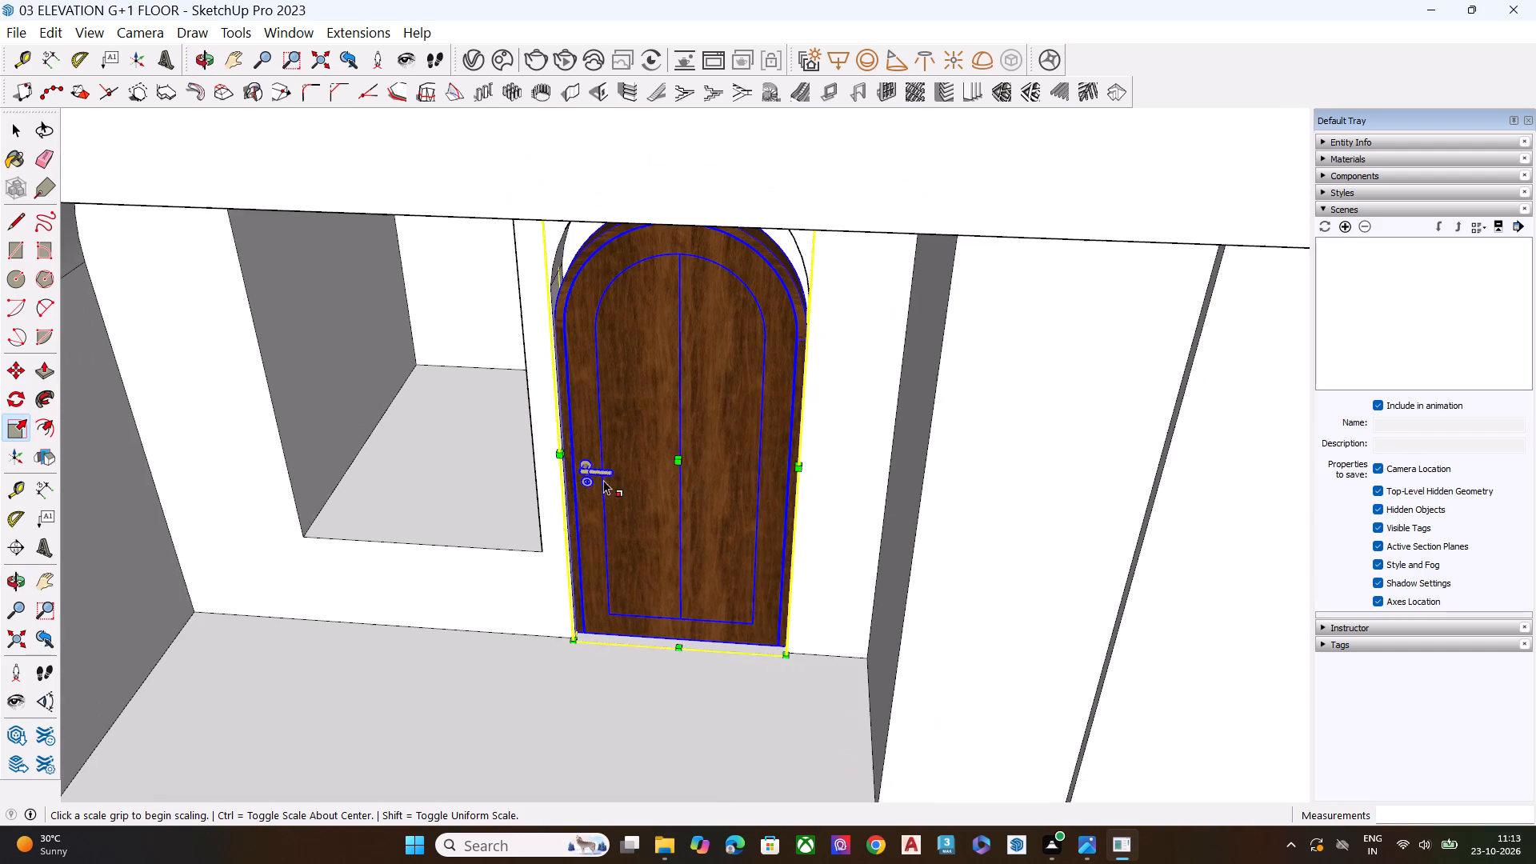
pyautogui.moveTo(622, 410); pyautogui.dragTo(642, 294, button='middle')
pyautogui.scroll(8, 658, 210)
pyautogui.moveTo(724, 231); pyautogui.dragTo(554, 305, button='middle')
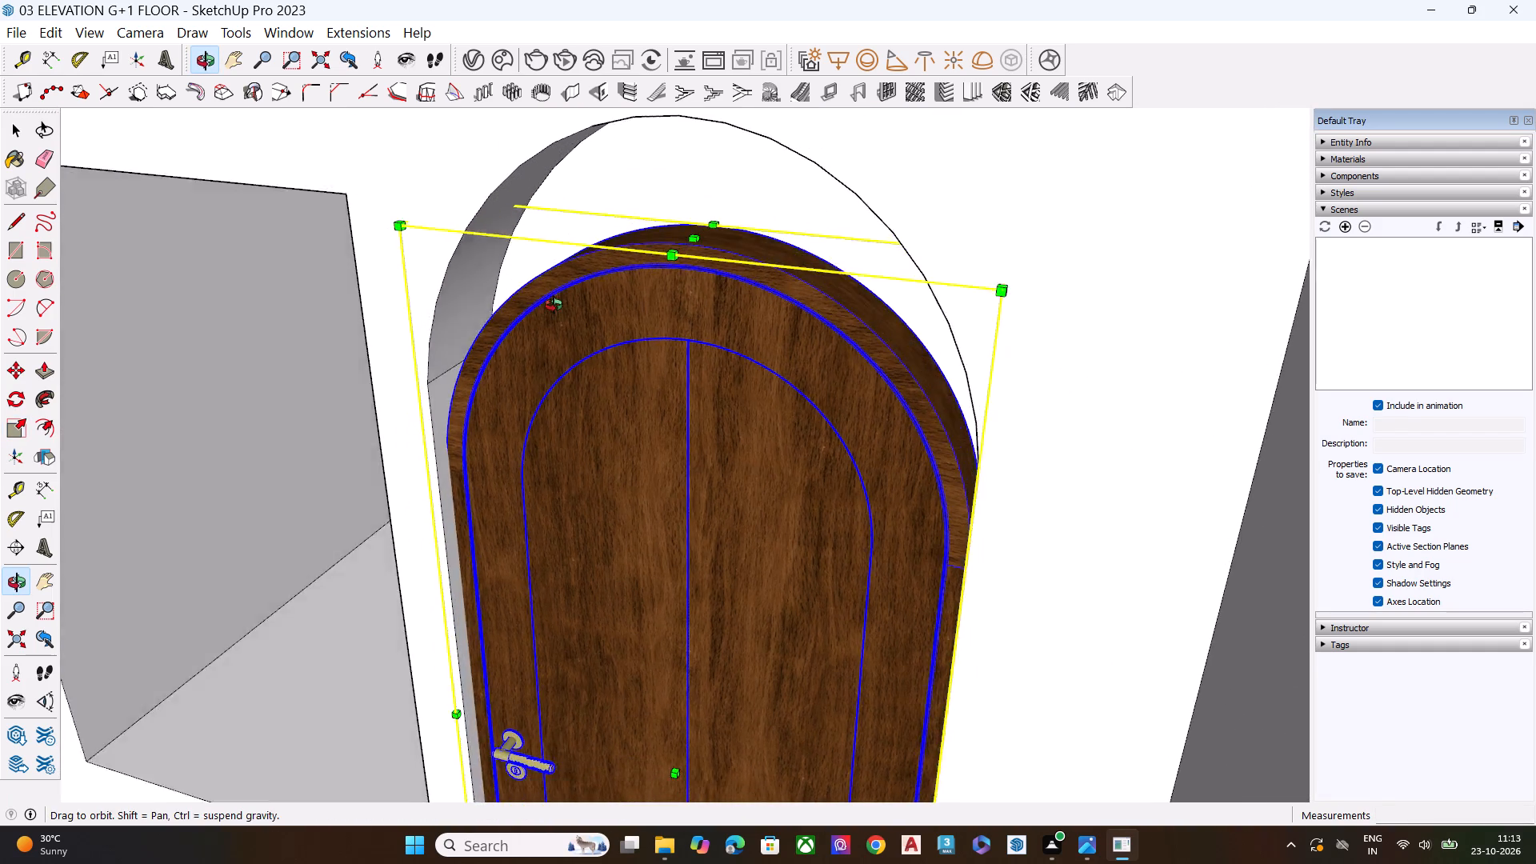
pyautogui.moveTo(554, 305); pyautogui.dragTo(485, 315, button='middle')
pyautogui.scroll(-8, 642, 278)
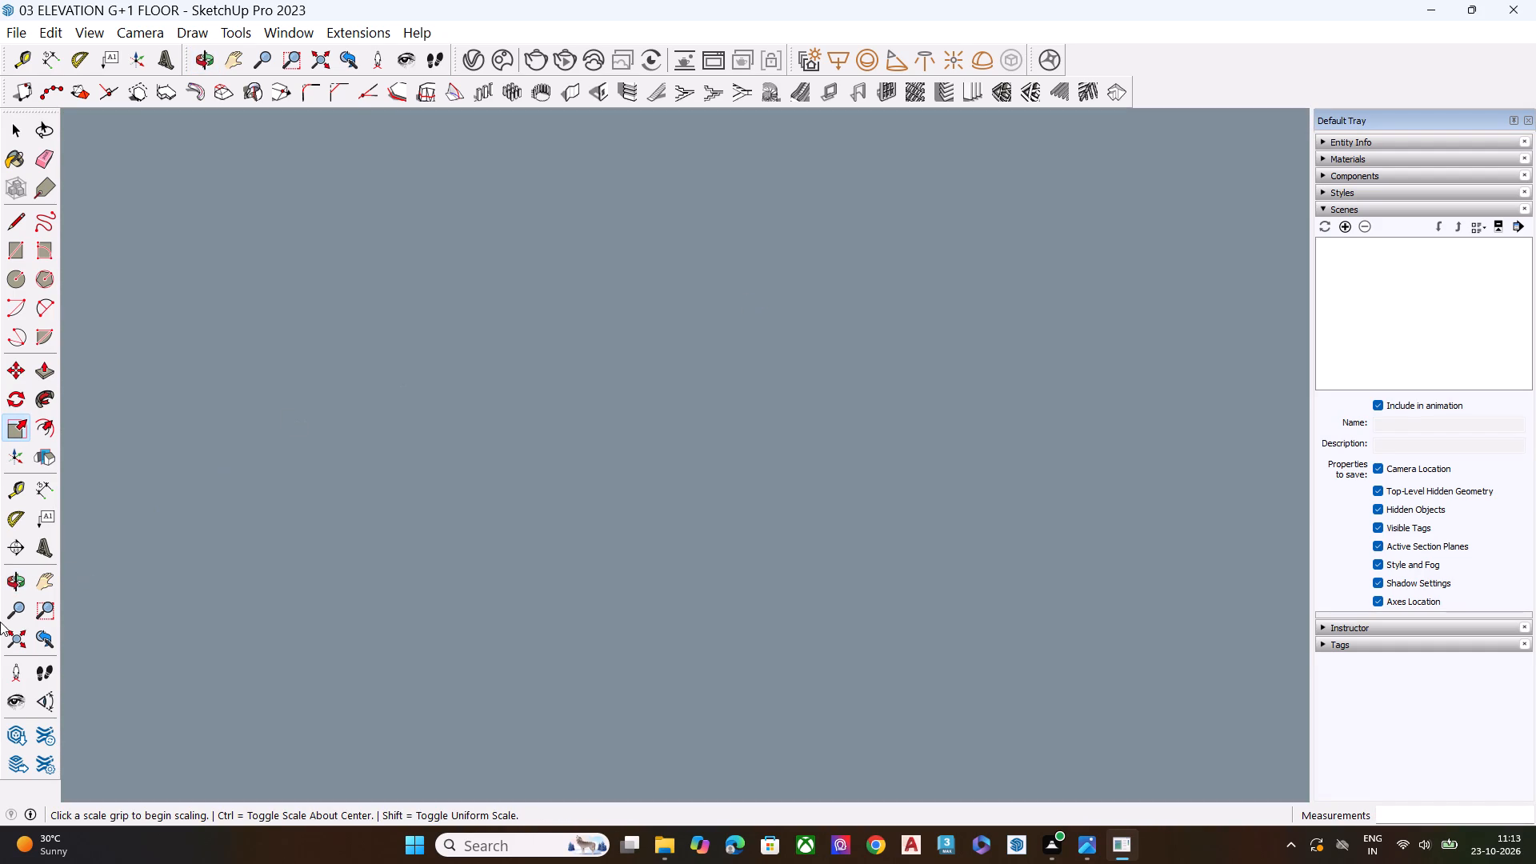
pyautogui.click(18, 645)
pyautogui.scroll(-3, 572, 533)
pyautogui.scroll(2, 586, 462)
pyautogui.scroll(-2, 586, 462)
pyautogui.scroll(3, 586, 462)
pyautogui.scroll(-1, 586, 462)
pyautogui.scroll(4, 586, 462)
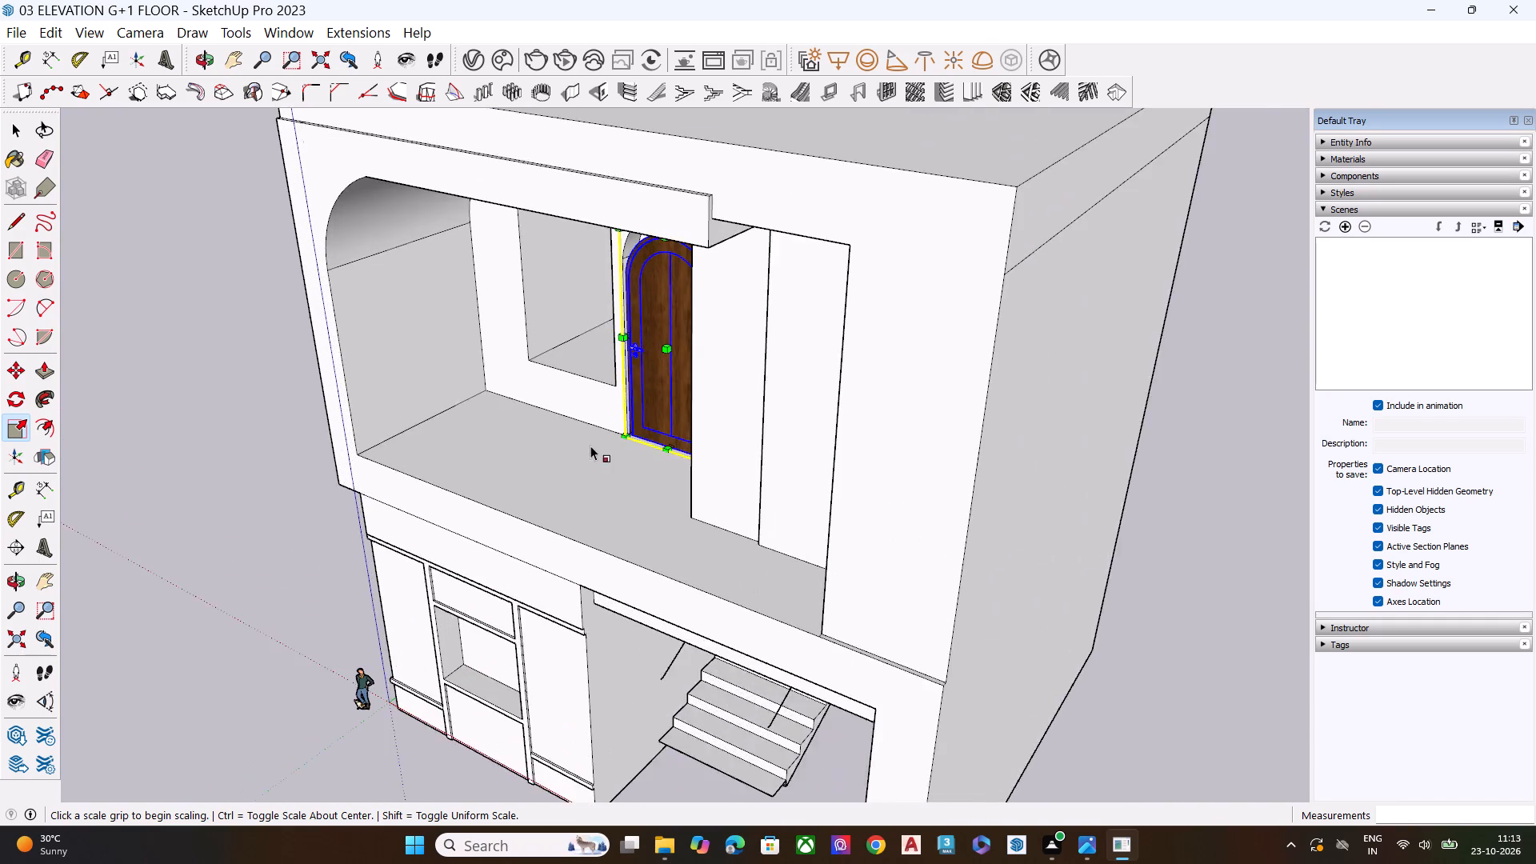
pyautogui.scroll(10, 632, 298)
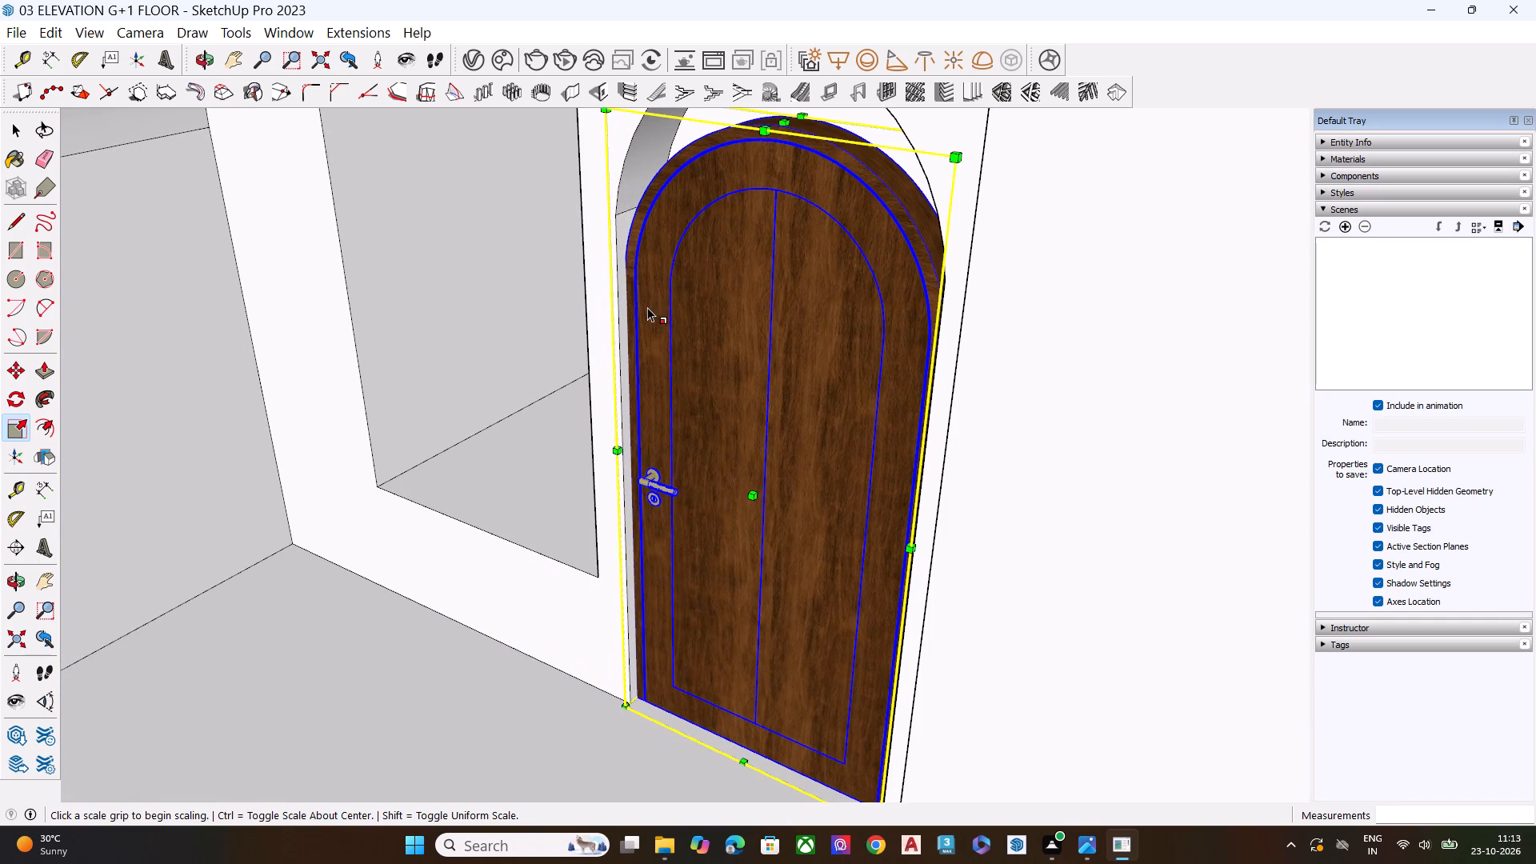
pyautogui.scroll(1, 723, 237)
pyautogui.scroll(2, 658, 251)
pyautogui.scroll(-1, 639, 255)
pyautogui.scroll(5, 639, 256)
pyautogui.click(554, 342)
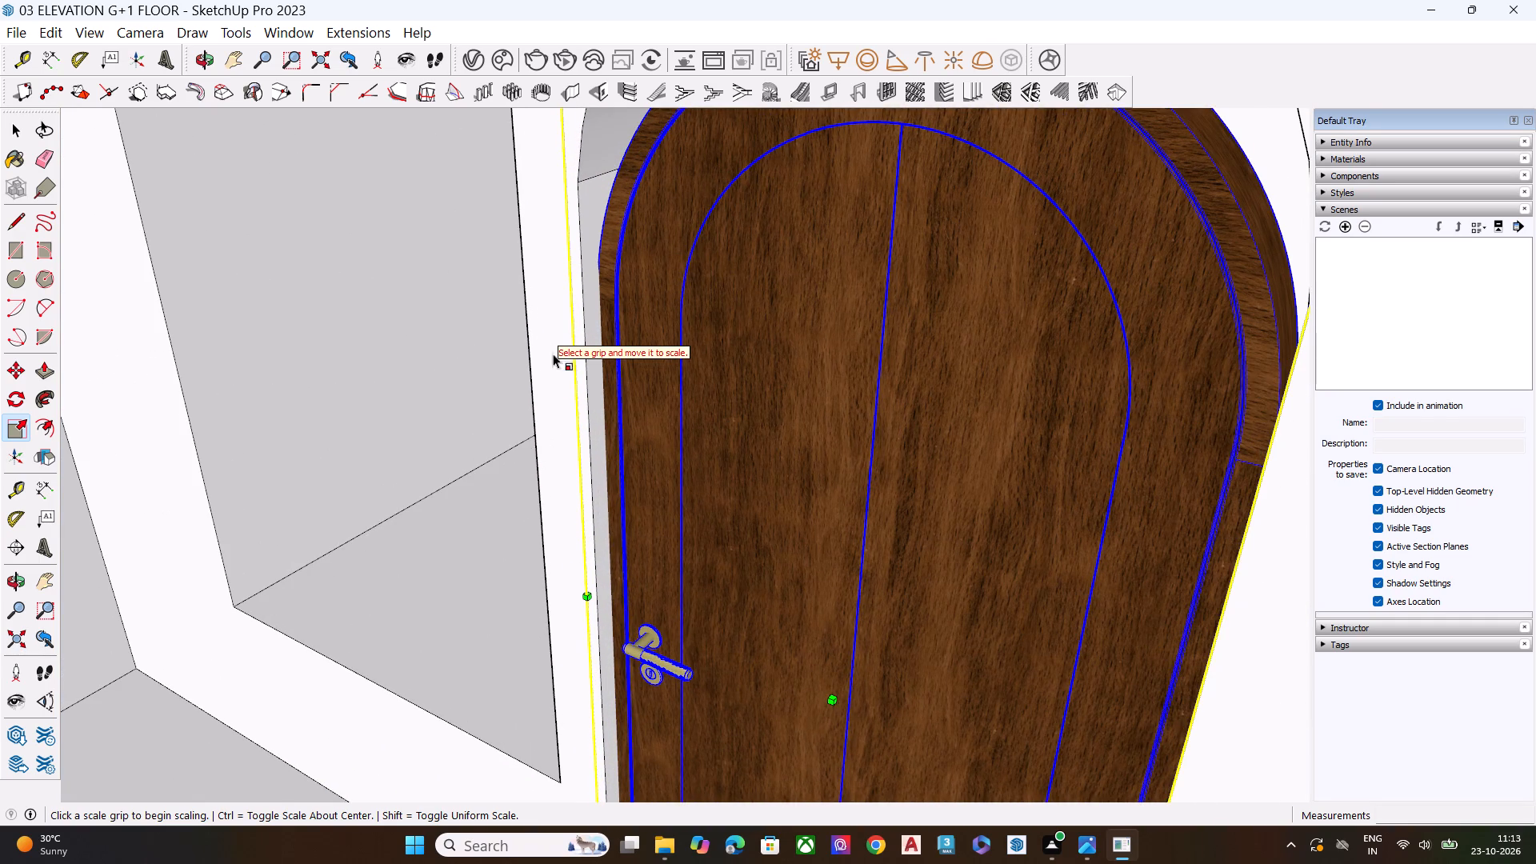
pyautogui.press('space')
pyautogui.click(552, 378)
pyautogui.press('p')
pyautogui.click(552, 378)
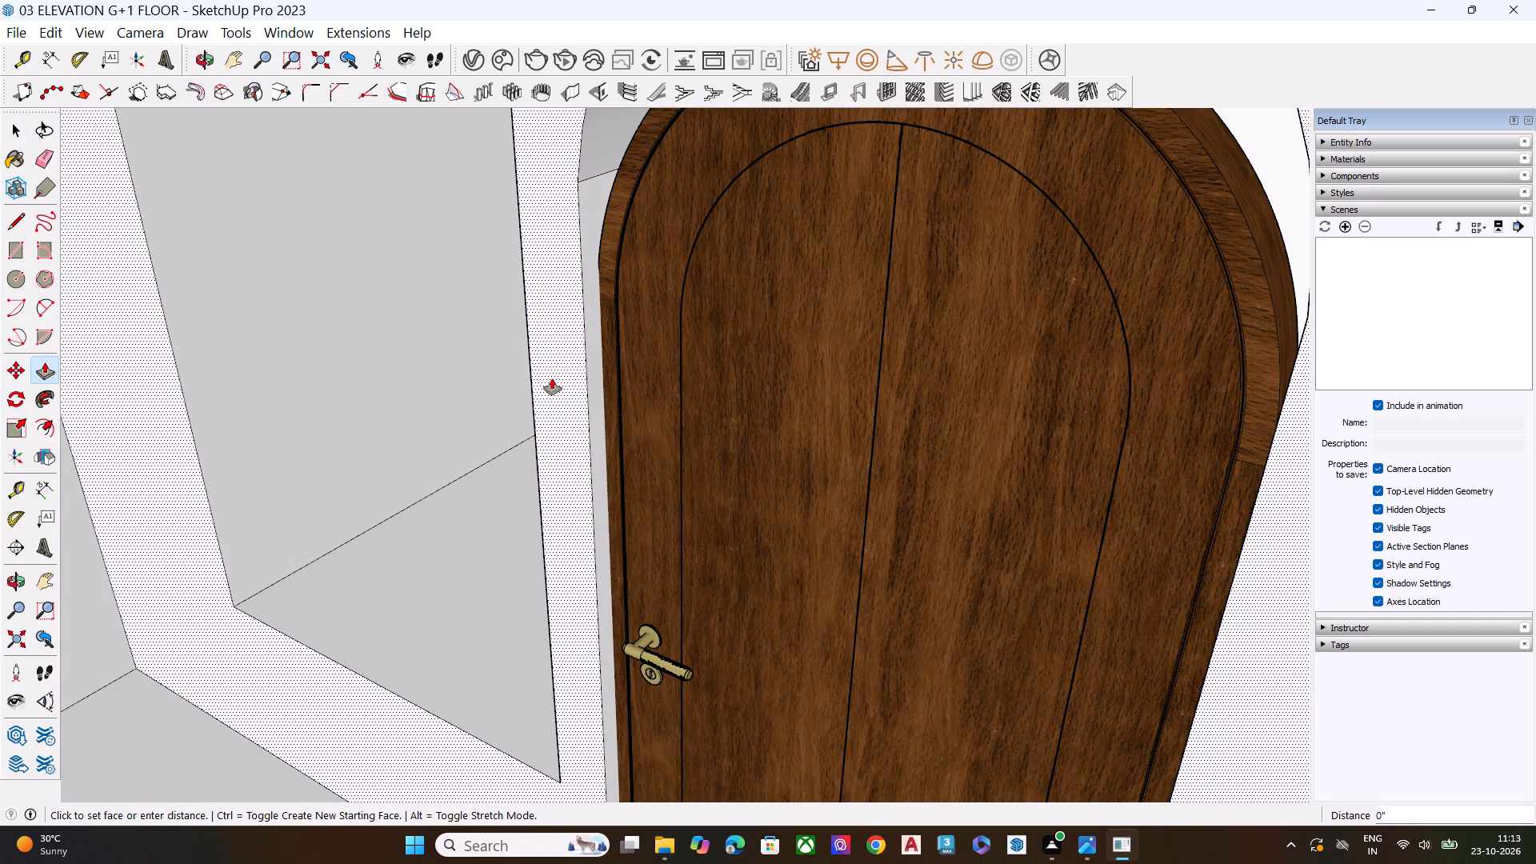
pyautogui.click(607, 429)
pyautogui.press('space')
# Stretch the arched door's height from its top centre up to the crown of the arched opening.
pyautogui.scroll(-8, 702, 492)
pyautogui.moveTo(794, 494); pyautogui.dragTo(853, 409, button='middle')
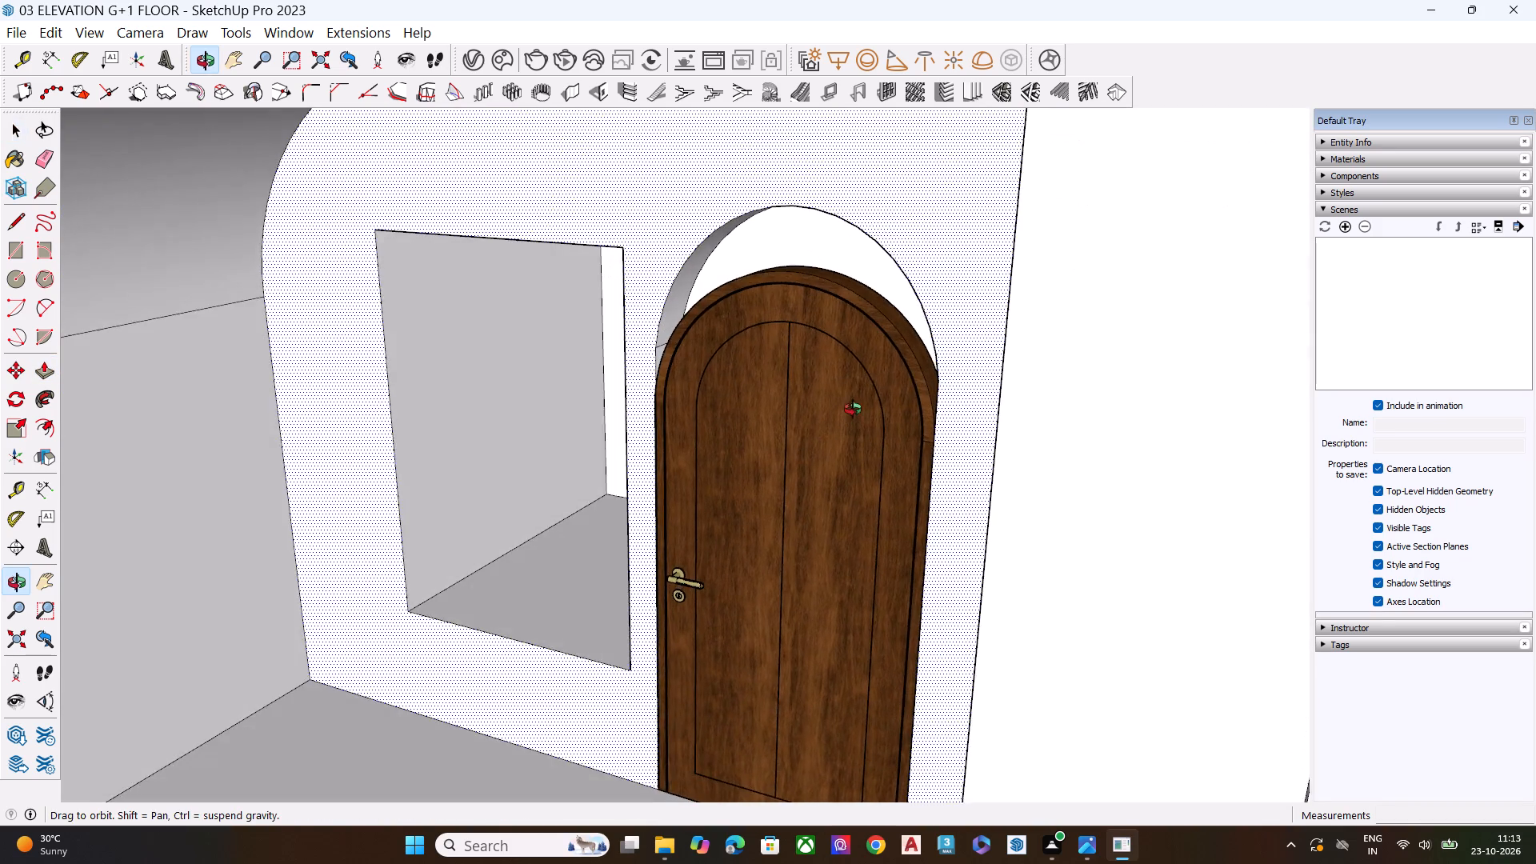
pyautogui.moveTo(853, 409); pyautogui.dragTo(854, 408, button='middle')
pyautogui.click(722, 352)
pyautogui.moveTo(853, 338); pyautogui.dragTo(898, 328, button='middle')
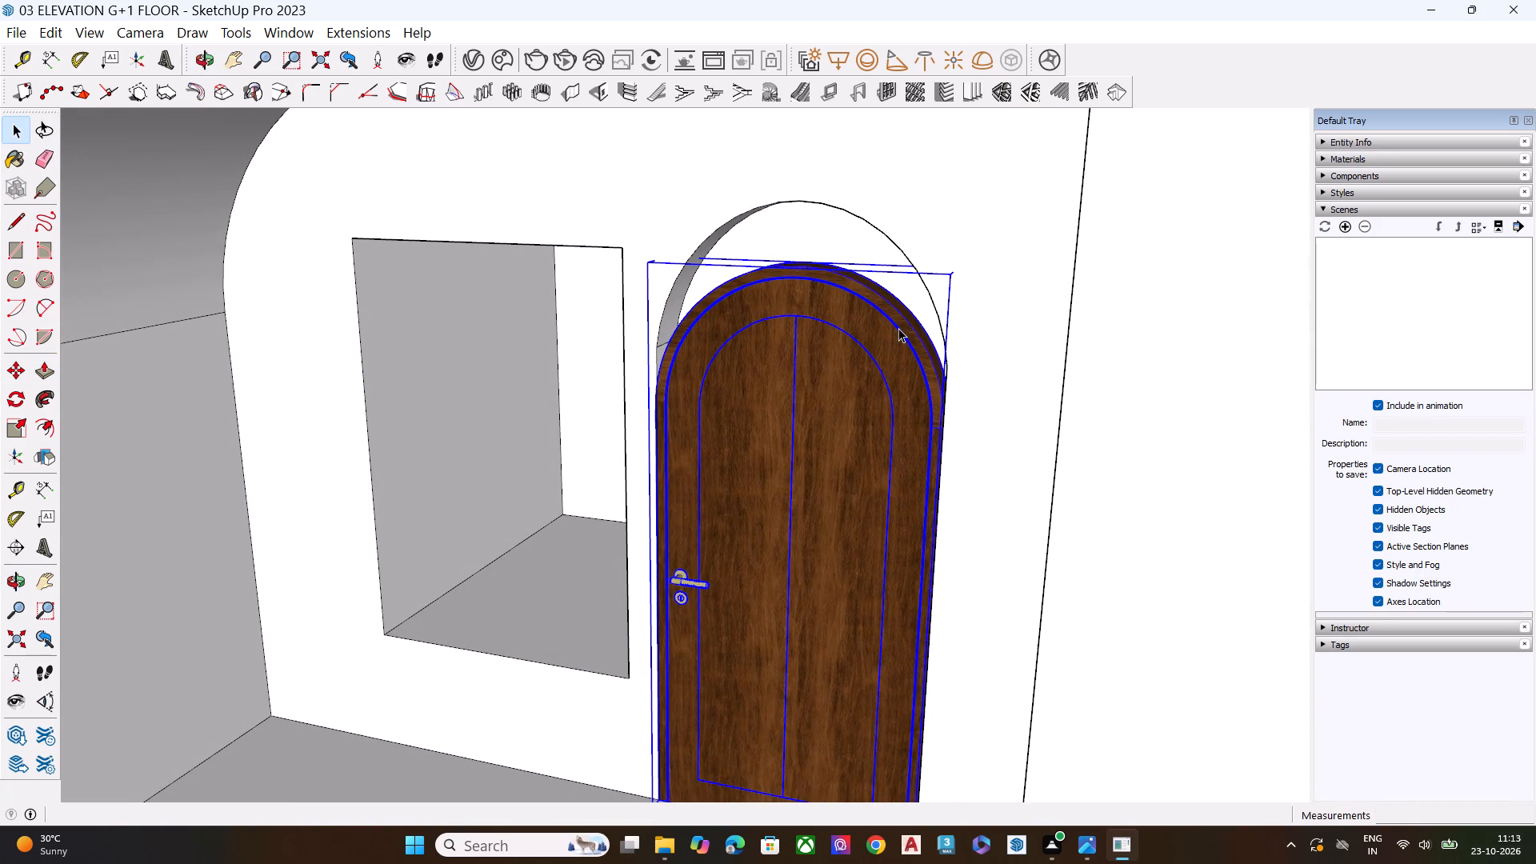
pyautogui.press('s')
pyautogui.click(800, 262)
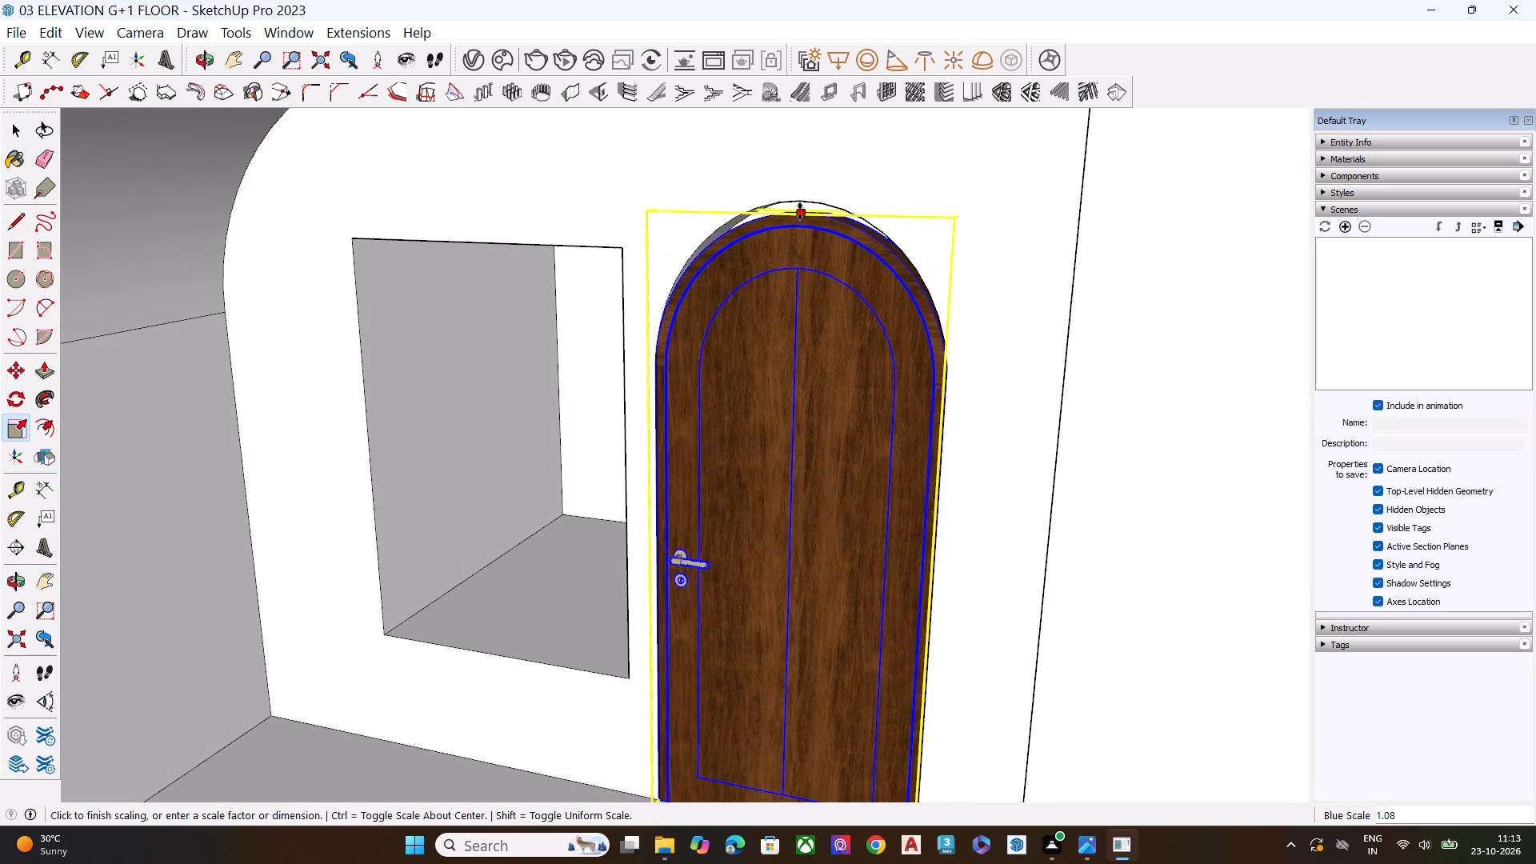
pyautogui.click(798, 202)
pyautogui.press('space')
# Move the arched door about 1/2" by its curved top edge so that it sits against the opening's arch.
pyautogui.moveTo(831, 323); pyautogui.dragTo(992, 233, button='middle')
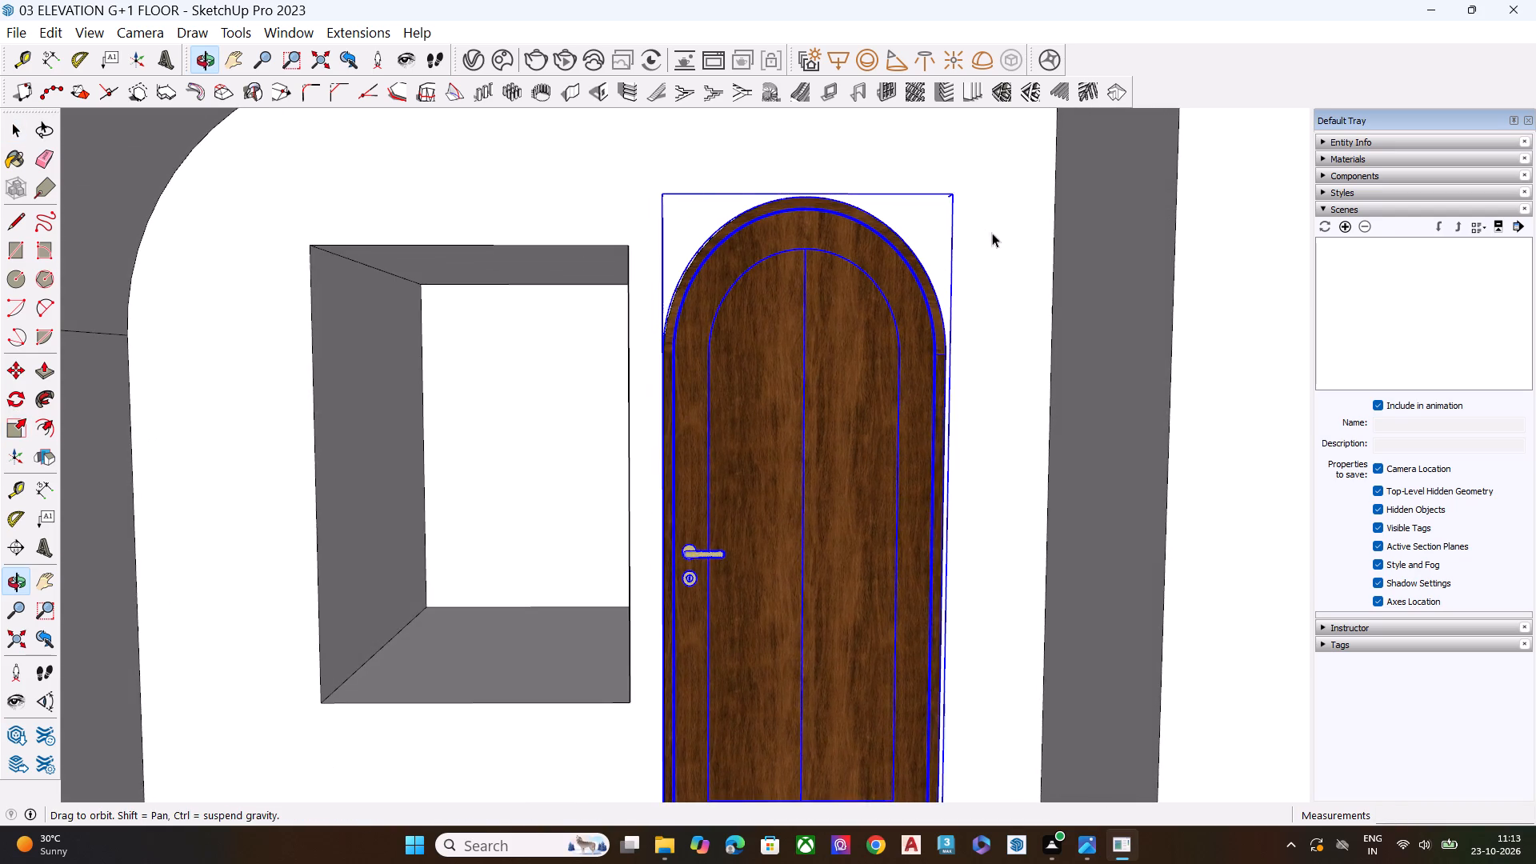
pyautogui.moveTo(810, 336); pyautogui.dragTo(1056, 257, button='middle')
pyautogui.scroll(9, 715, 268)
pyautogui.scroll(8, 886, 242)
pyautogui.moveTo(917, 227); pyautogui.dragTo(926, 222, button='middle')
pyautogui.scroll(-2, 926, 222)
pyautogui.scroll(1, 926, 222)
pyautogui.moveTo(818, 242); pyautogui.dragTo(489, 353, button='middle')
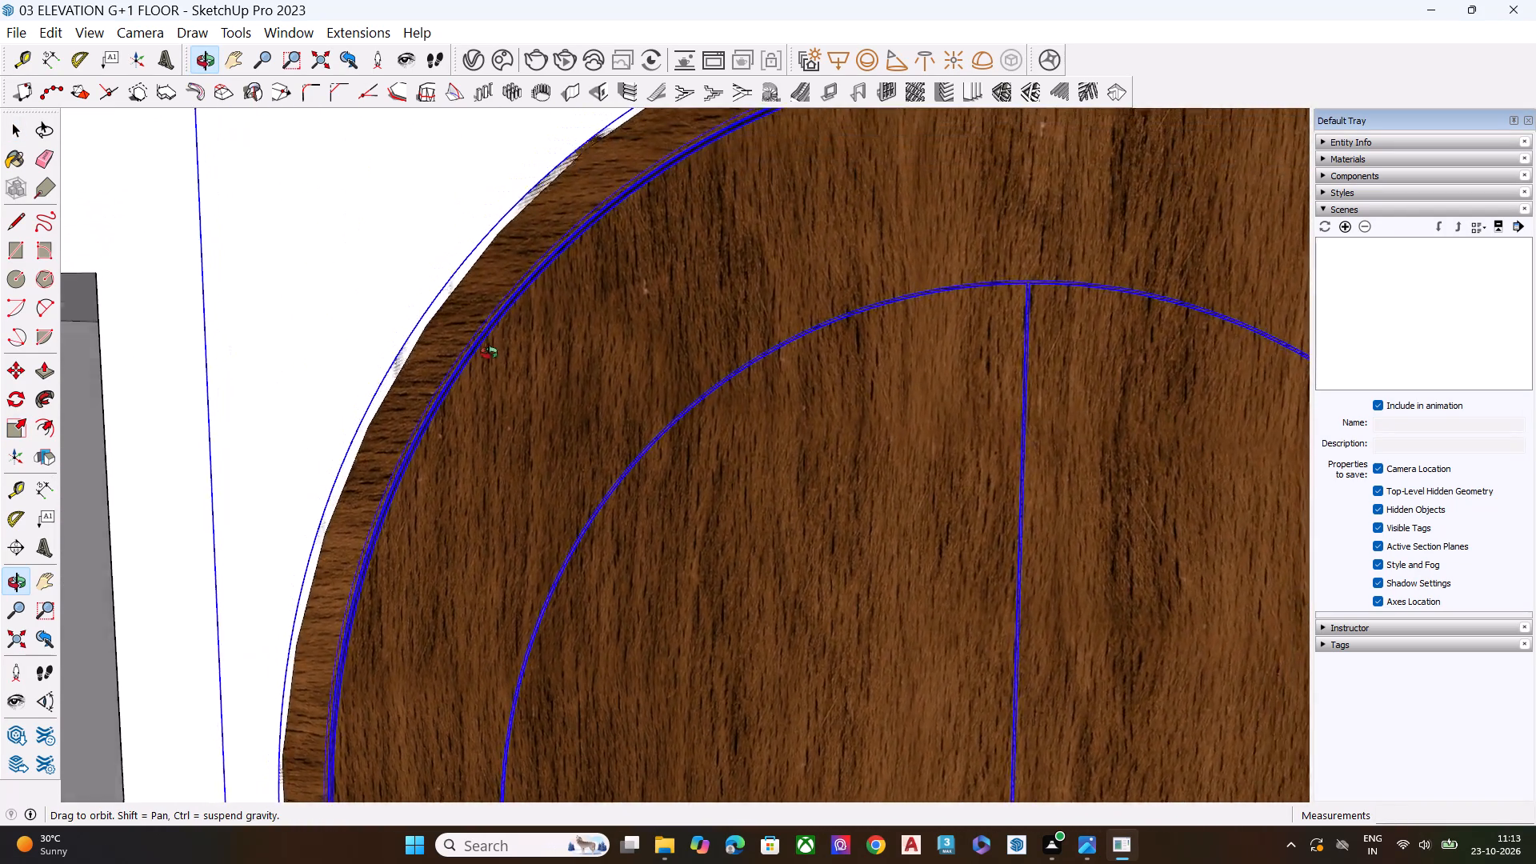
pyautogui.moveTo(489, 353); pyautogui.dragTo(354, 556, button='middle')
pyautogui.click(258, 386)
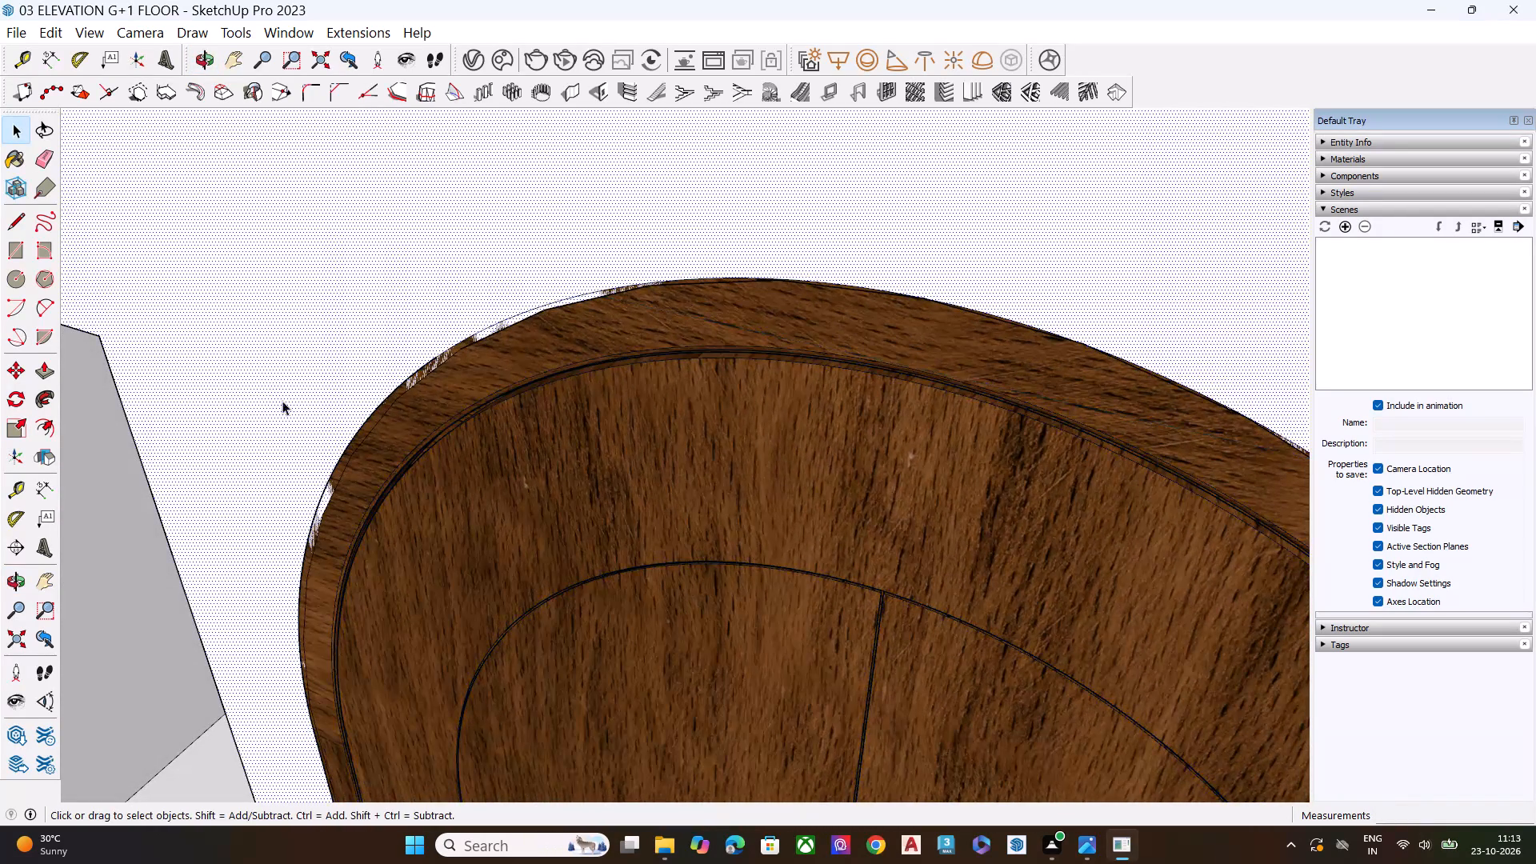
pyautogui.moveTo(510, 412); pyautogui.dragTo(302, 552, button='middle')
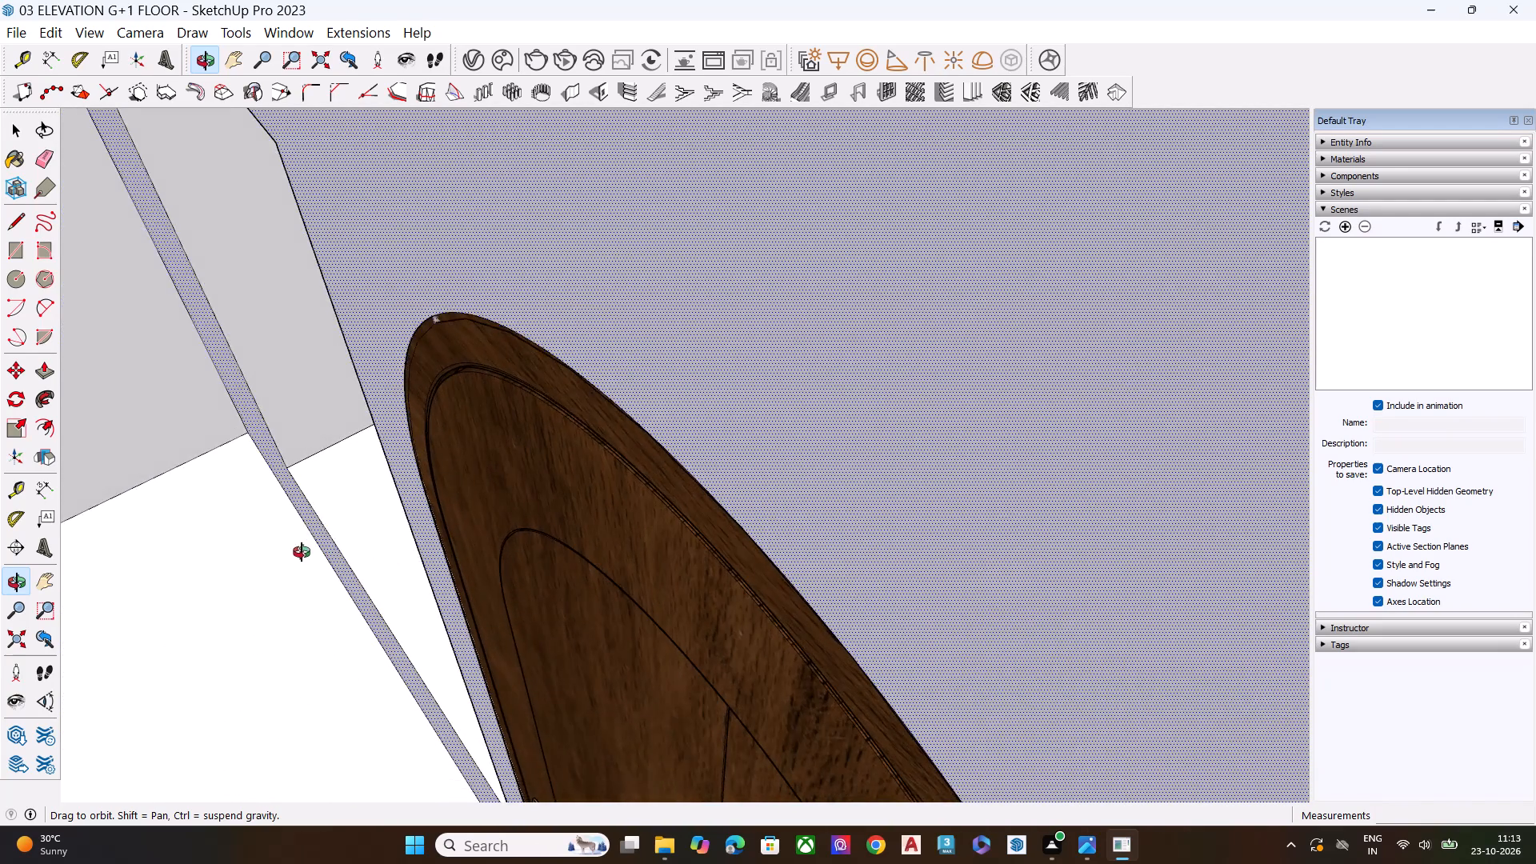
pyautogui.moveTo(302, 552); pyautogui.dragTo(290, 505, button='middle')
pyautogui.click(490, 469)
pyautogui.press('m')
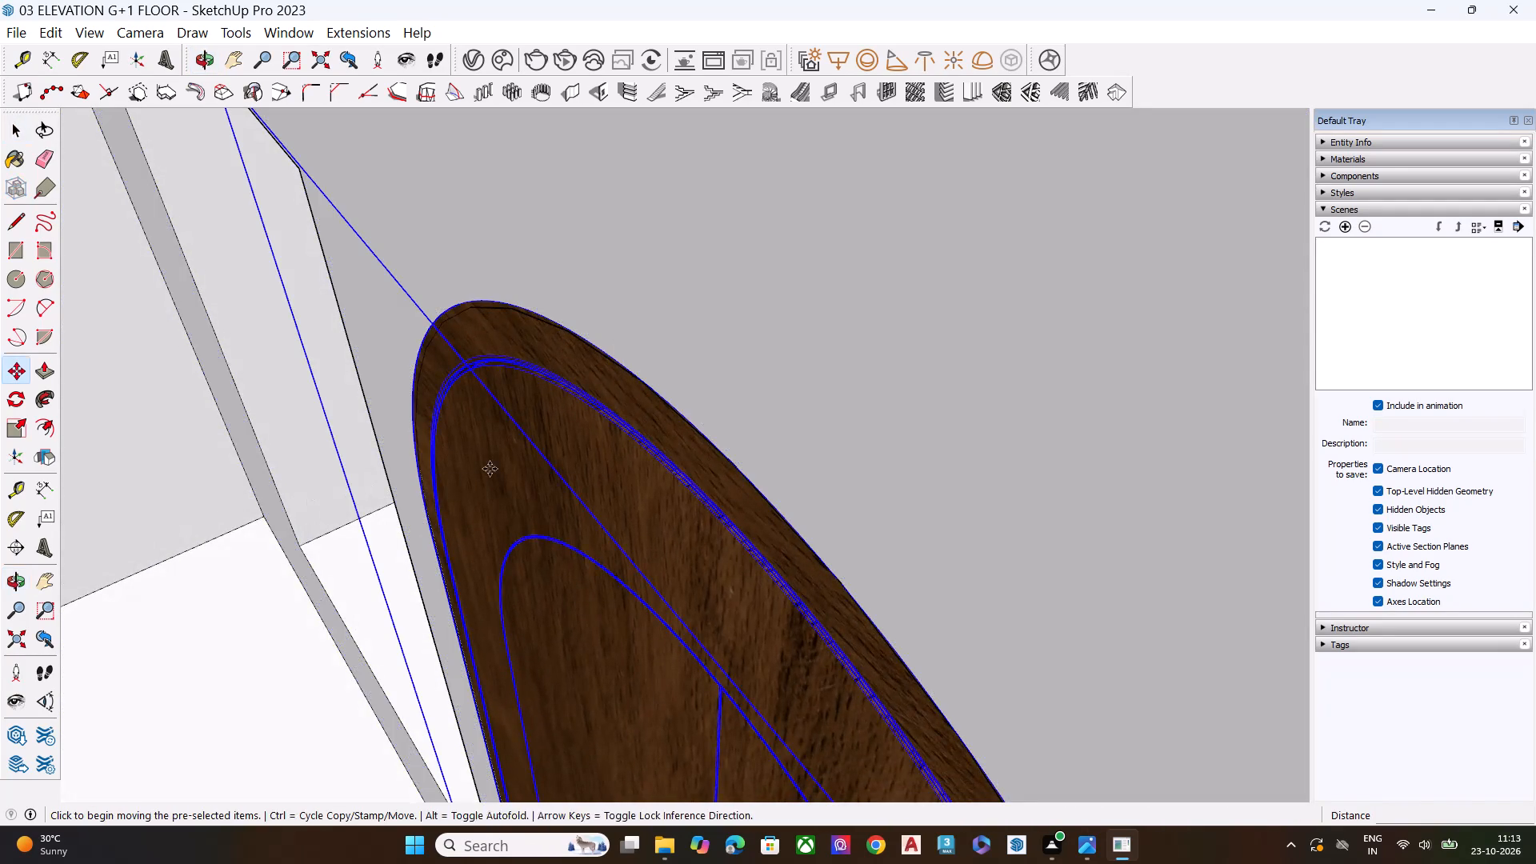
pyautogui.scroll(8, 497, 286)
pyautogui.click(511, 342)
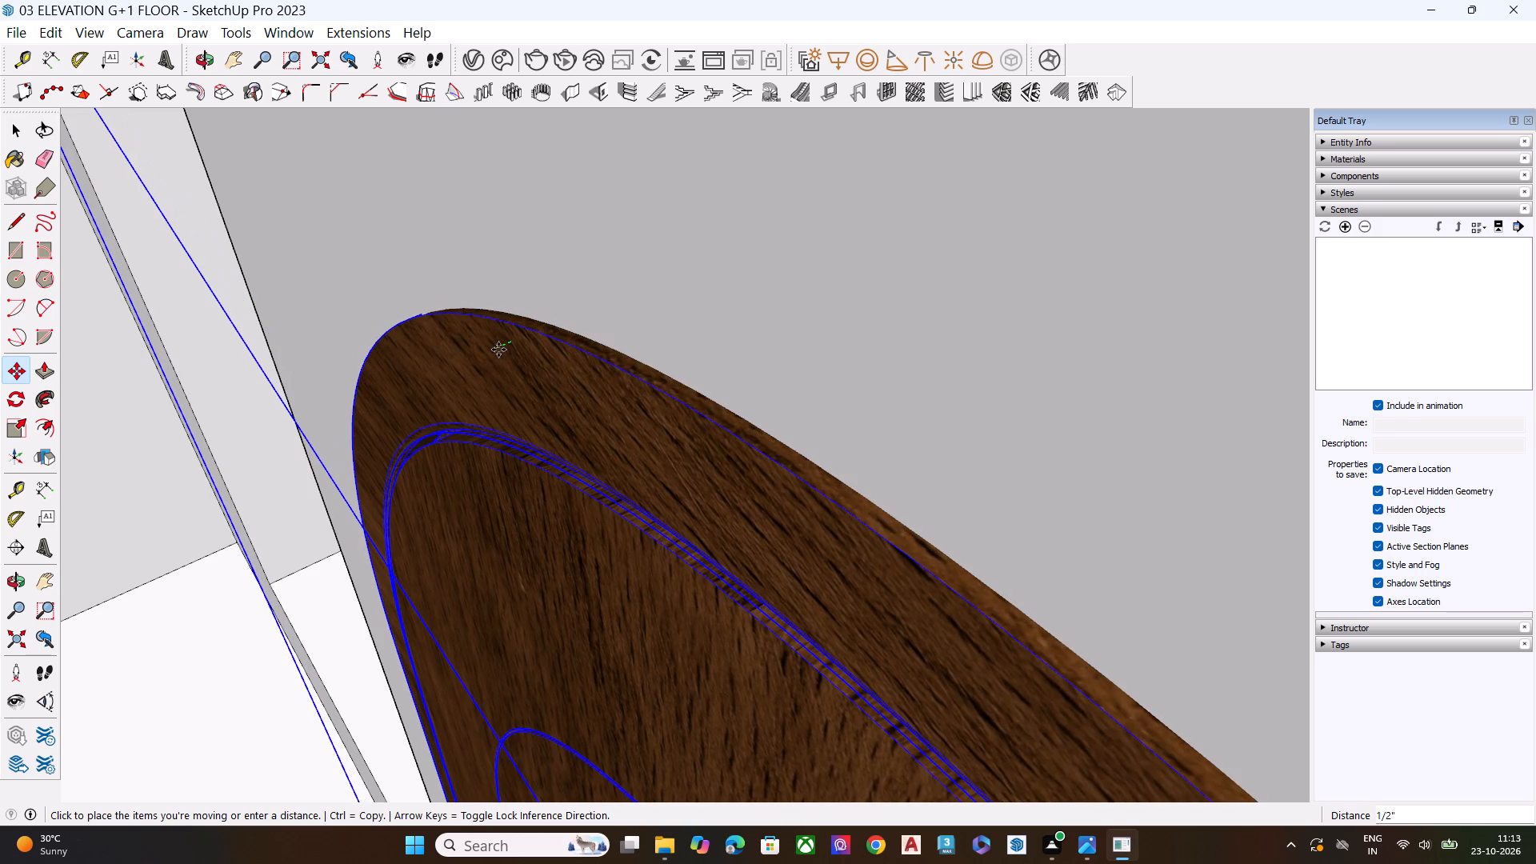
pyautogui.click(498, 350)
pyautogui.press('space')
# Examine the fit of the arched door in the opening and its appearance in the whole elevation, with nothing selected.
pyautogui.scroll(-8, 548, 382)
pyautogui.scroll(1, 566, 410)
pyautogui.scroll(-1, 566, 414)
pyautogui.moveTo(609, 408); pyautogui.dragTo(910, 192, button='middle')
pyautogui.scroll(-6, 823, 213)
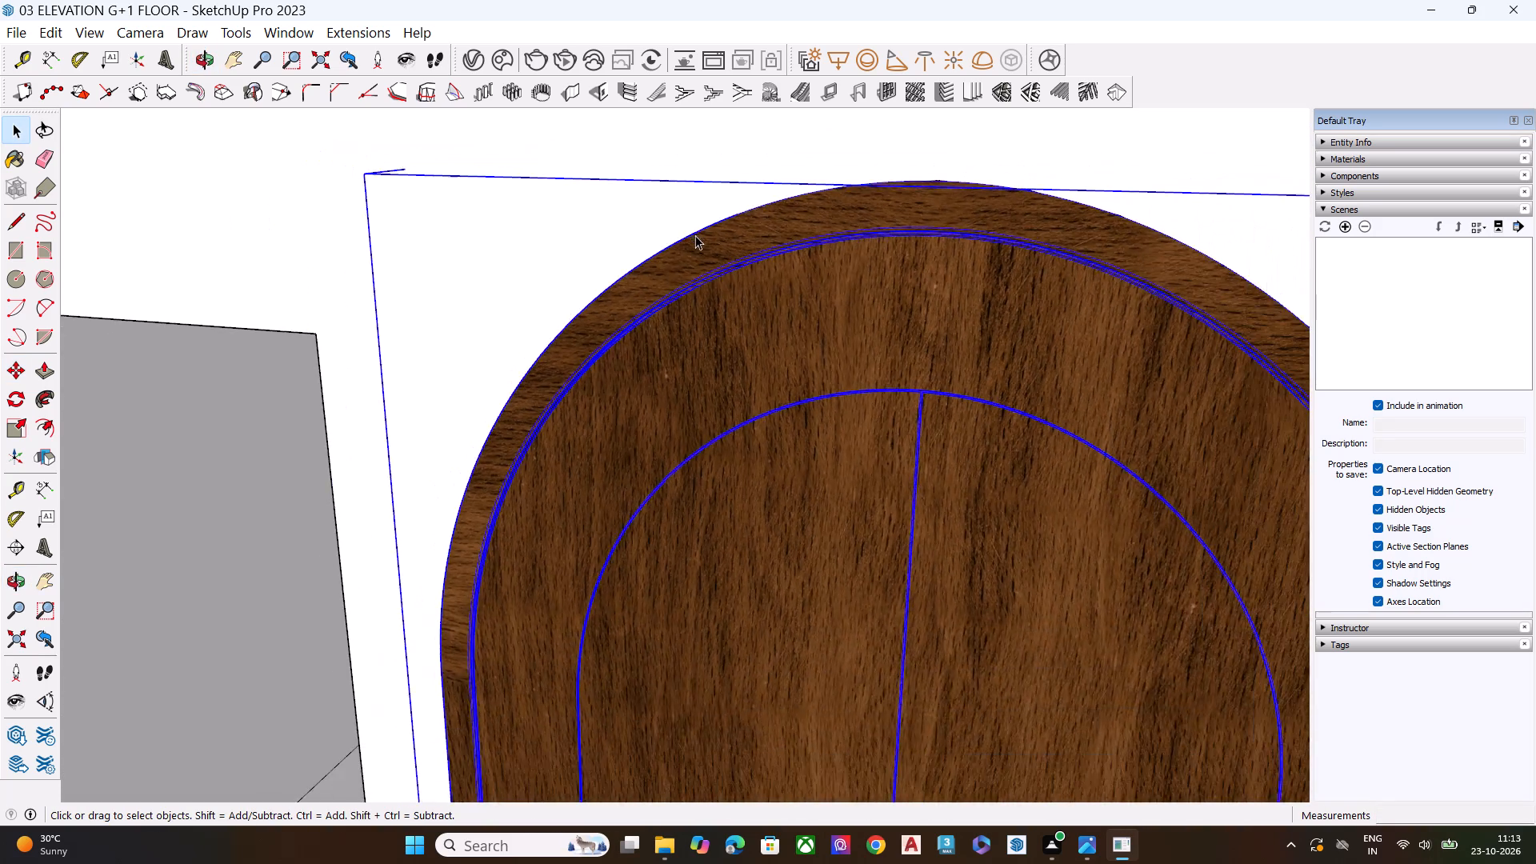
pyautogui.scroll(-11, 695, 235)
pyautogui.scroll(-5, 780, 213)
pyautogui.scroll(1, 780, 213)
pyautogui.scroll(-18, 780, 213)
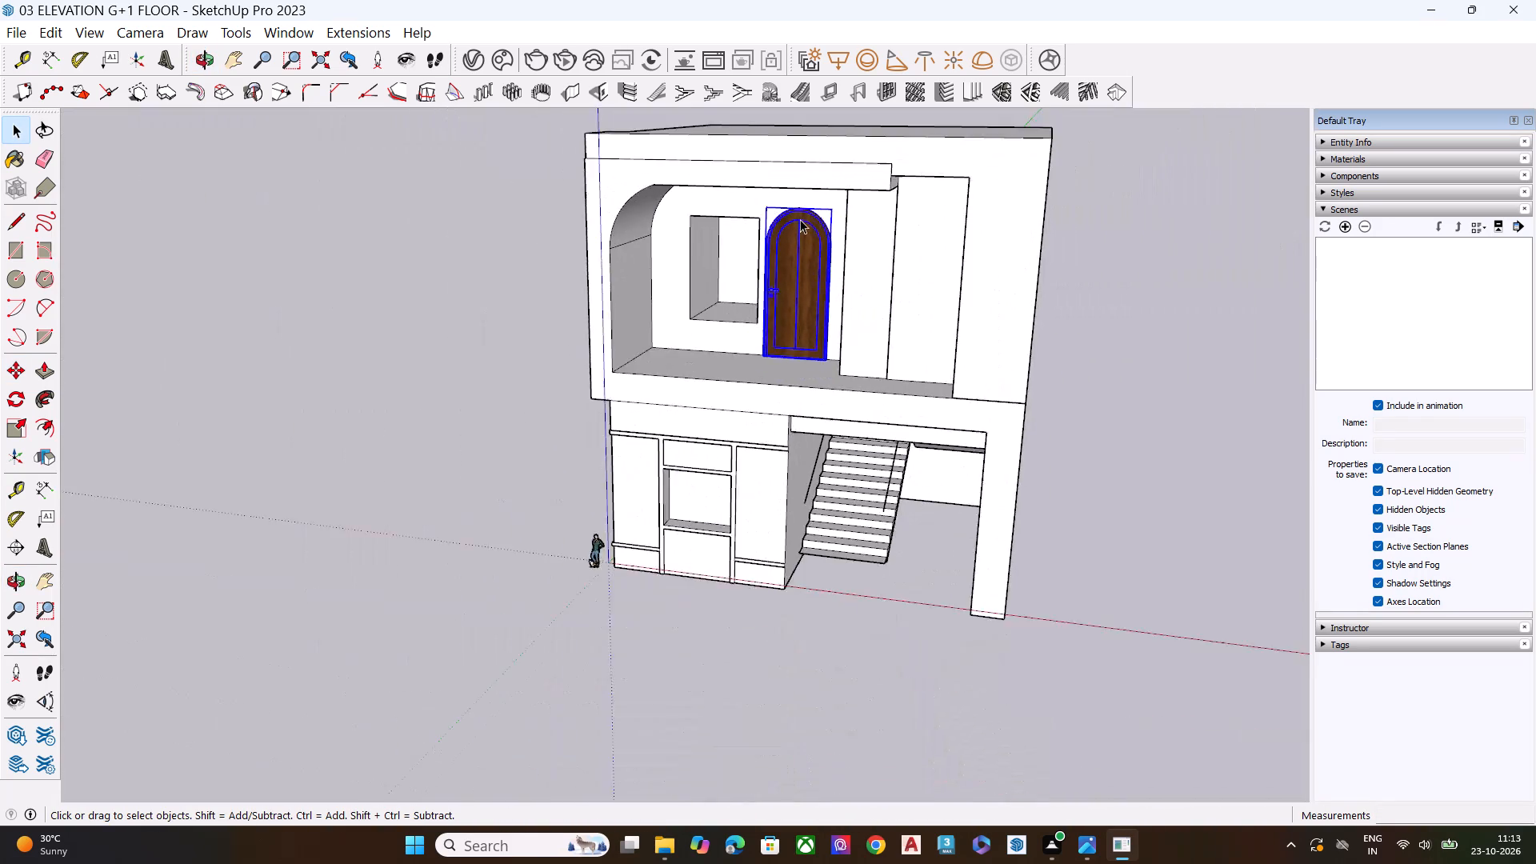
pyautogui.scroll(-2, 800, 219)
pyautogui.click(506, 358)
# Pull the back face of the upper-floor window recess beside the door forward, leaving only a shallow recess.
pyautogui.scroll(1, 700, 381)
pyautogui.moveTo(730, 374); pyautogui.dragTo(1052, 308, button='middle')
pyautogui.scroll(8, 690, 256)
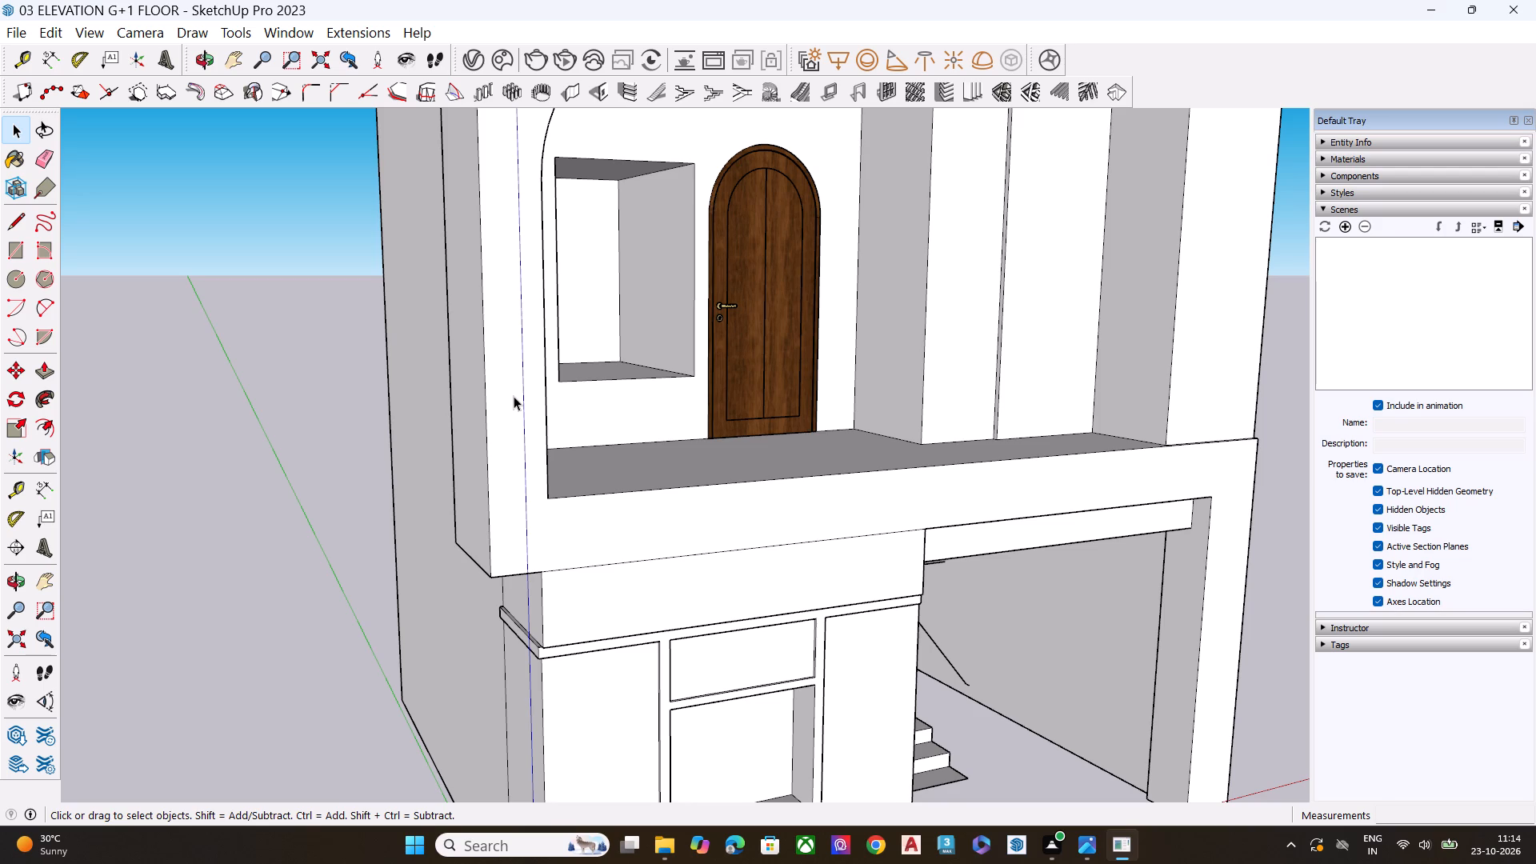
pyautogui.scroll(1, 514, 396)
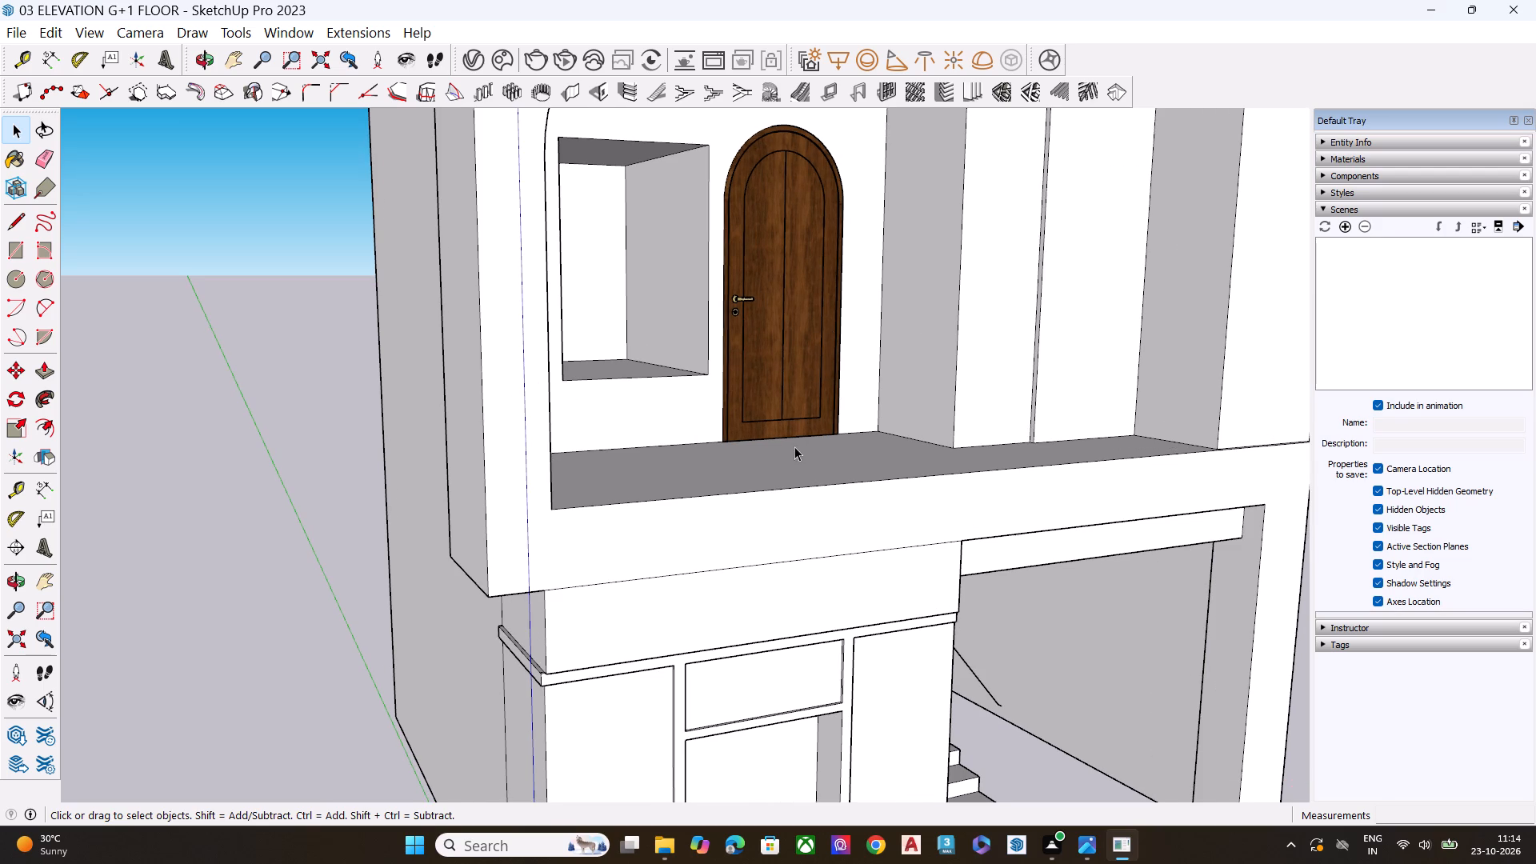
pyautogui.scroll(-2, 795, 473)
pyautogui.scroll(1, 797, 477)
pyautogui.scroll(-5, 799, 480)
pyautogui.scroll(-1, 748, 389)
pyautogui.scroll(9, 748, 389)
pyautogui.click(626, 378)
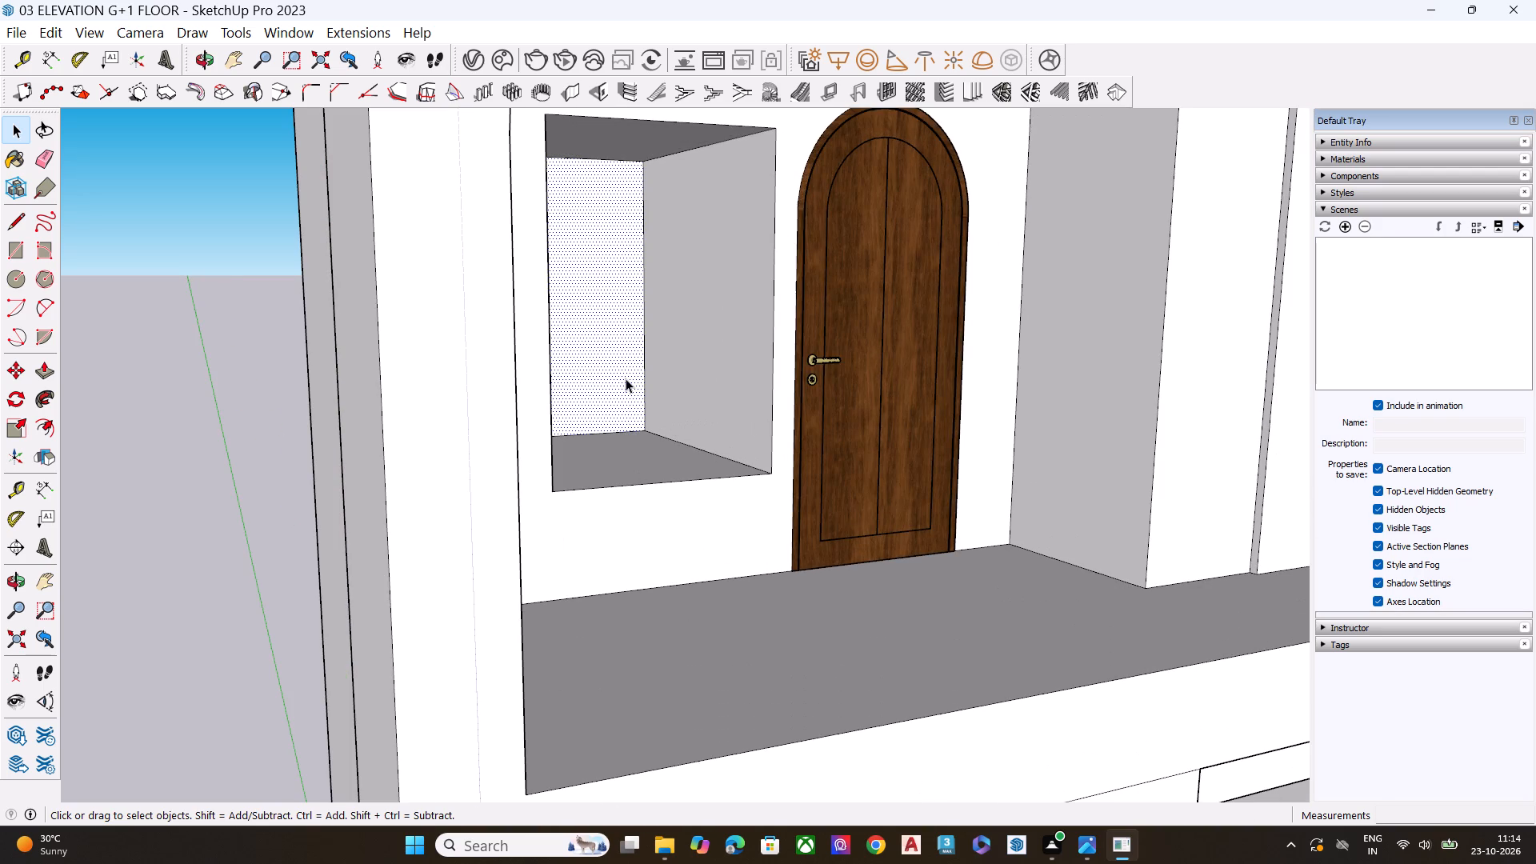
pyautogui.press('p')
pyautogui.click(626, 378)
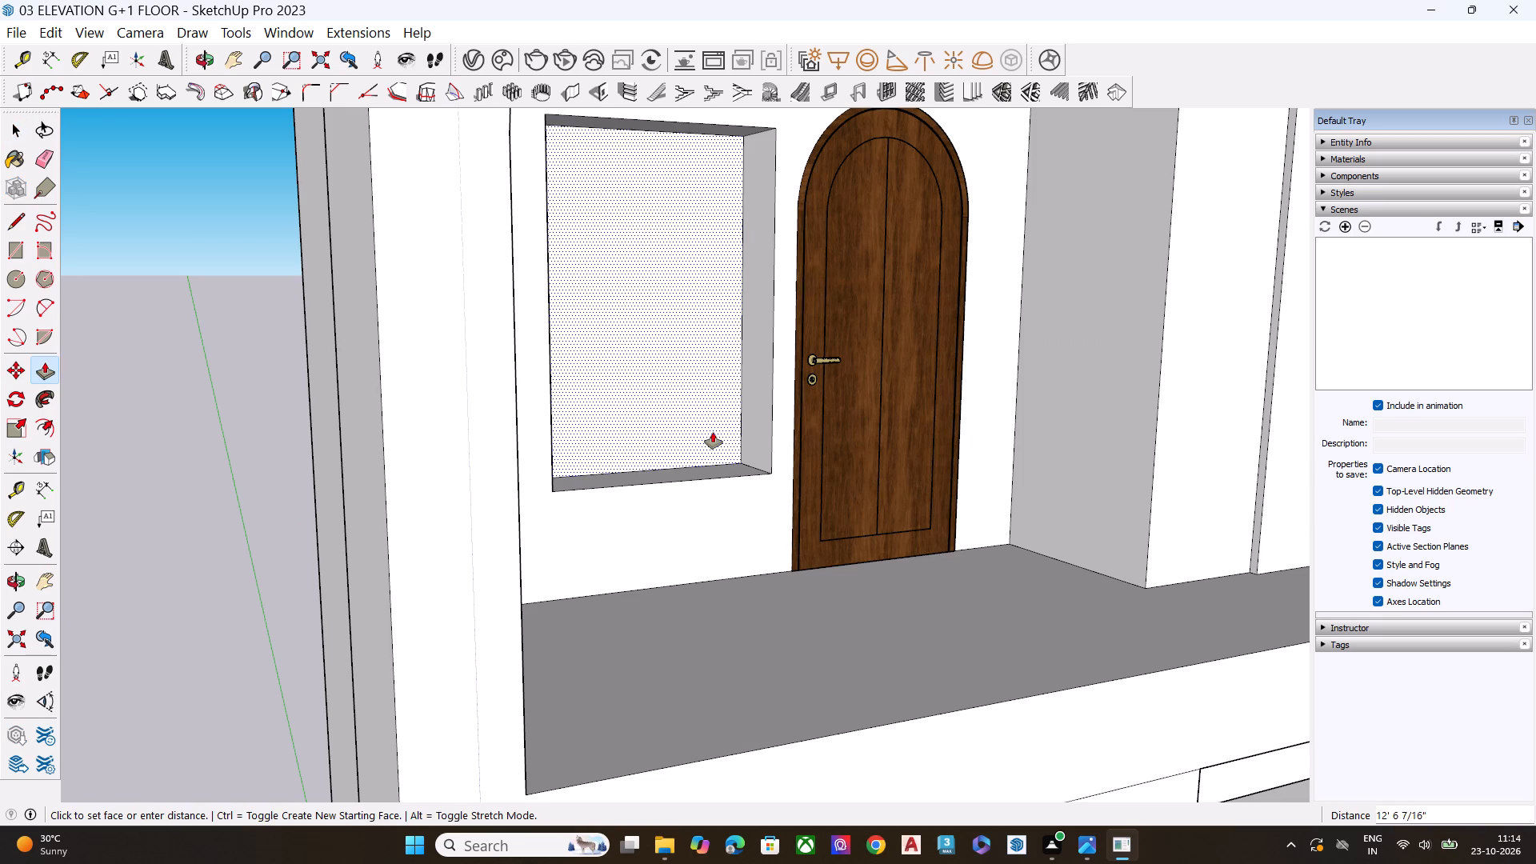
pyautogui.click(718, 440)
pyautogui.press('space')
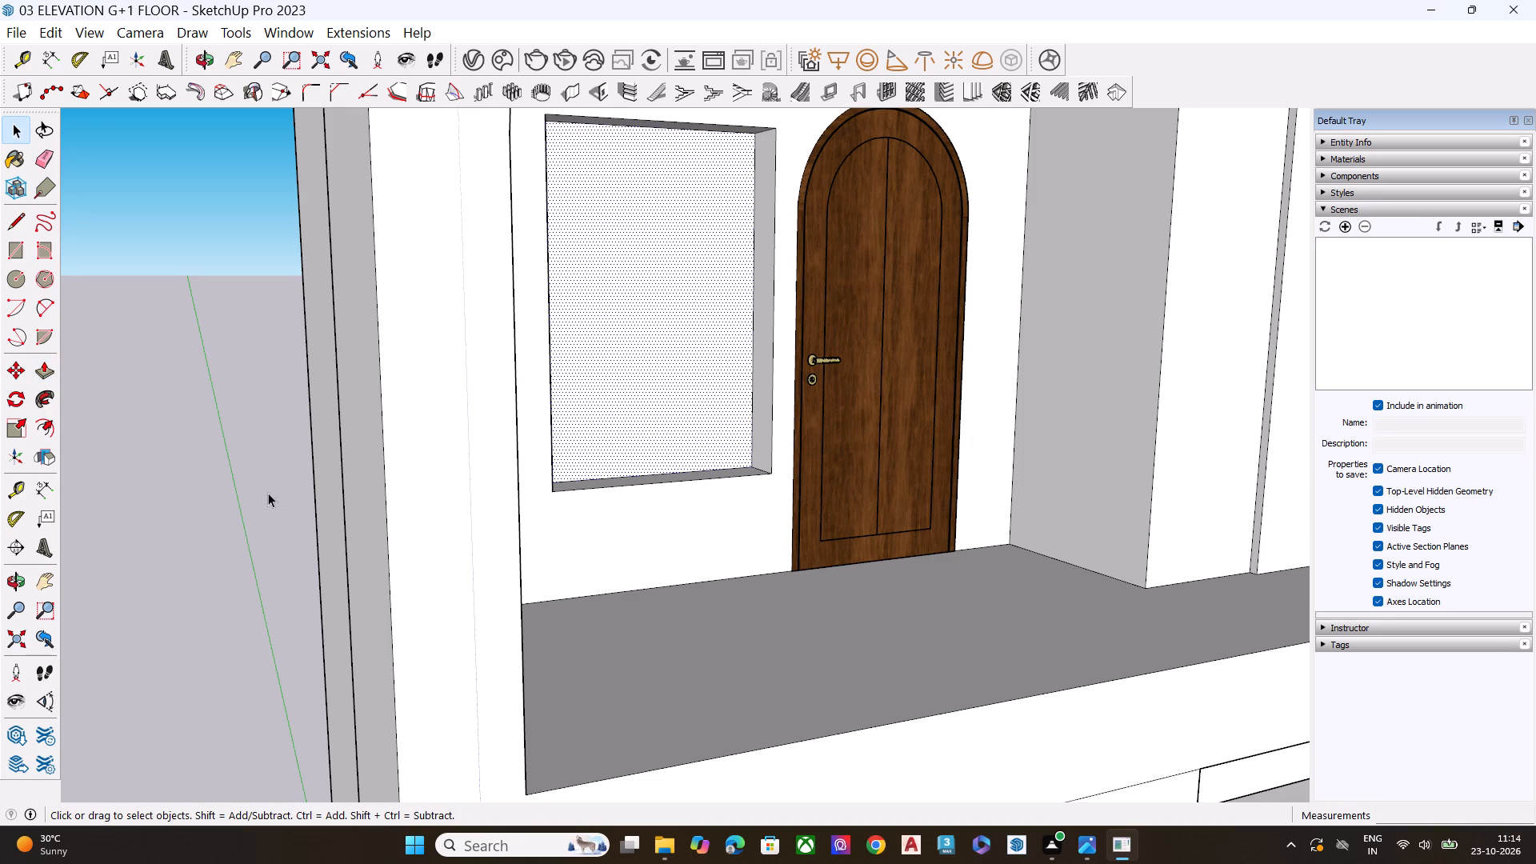
pyautogui.click(268, 493)
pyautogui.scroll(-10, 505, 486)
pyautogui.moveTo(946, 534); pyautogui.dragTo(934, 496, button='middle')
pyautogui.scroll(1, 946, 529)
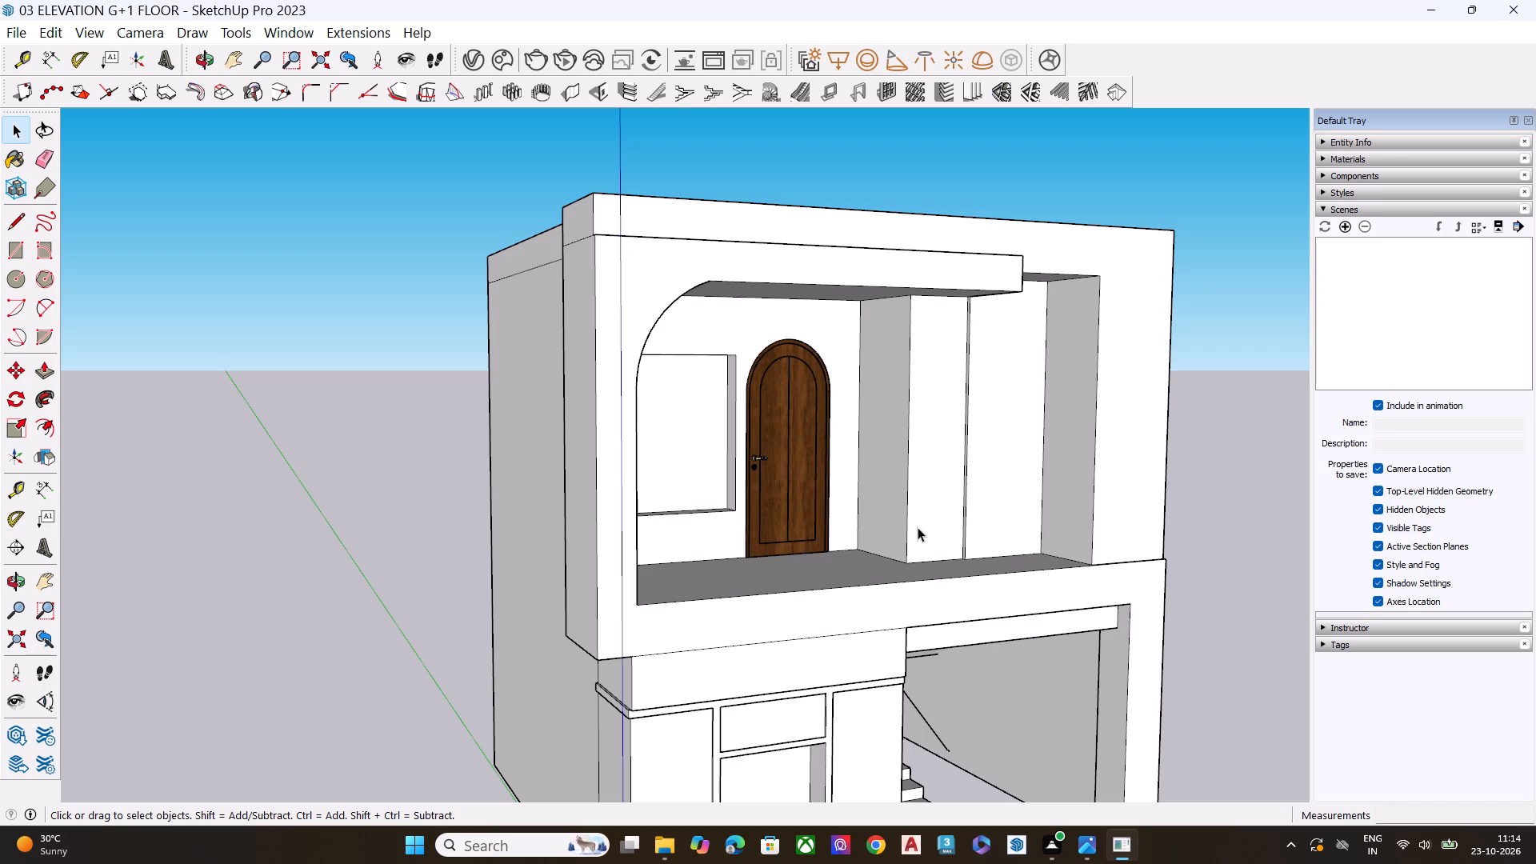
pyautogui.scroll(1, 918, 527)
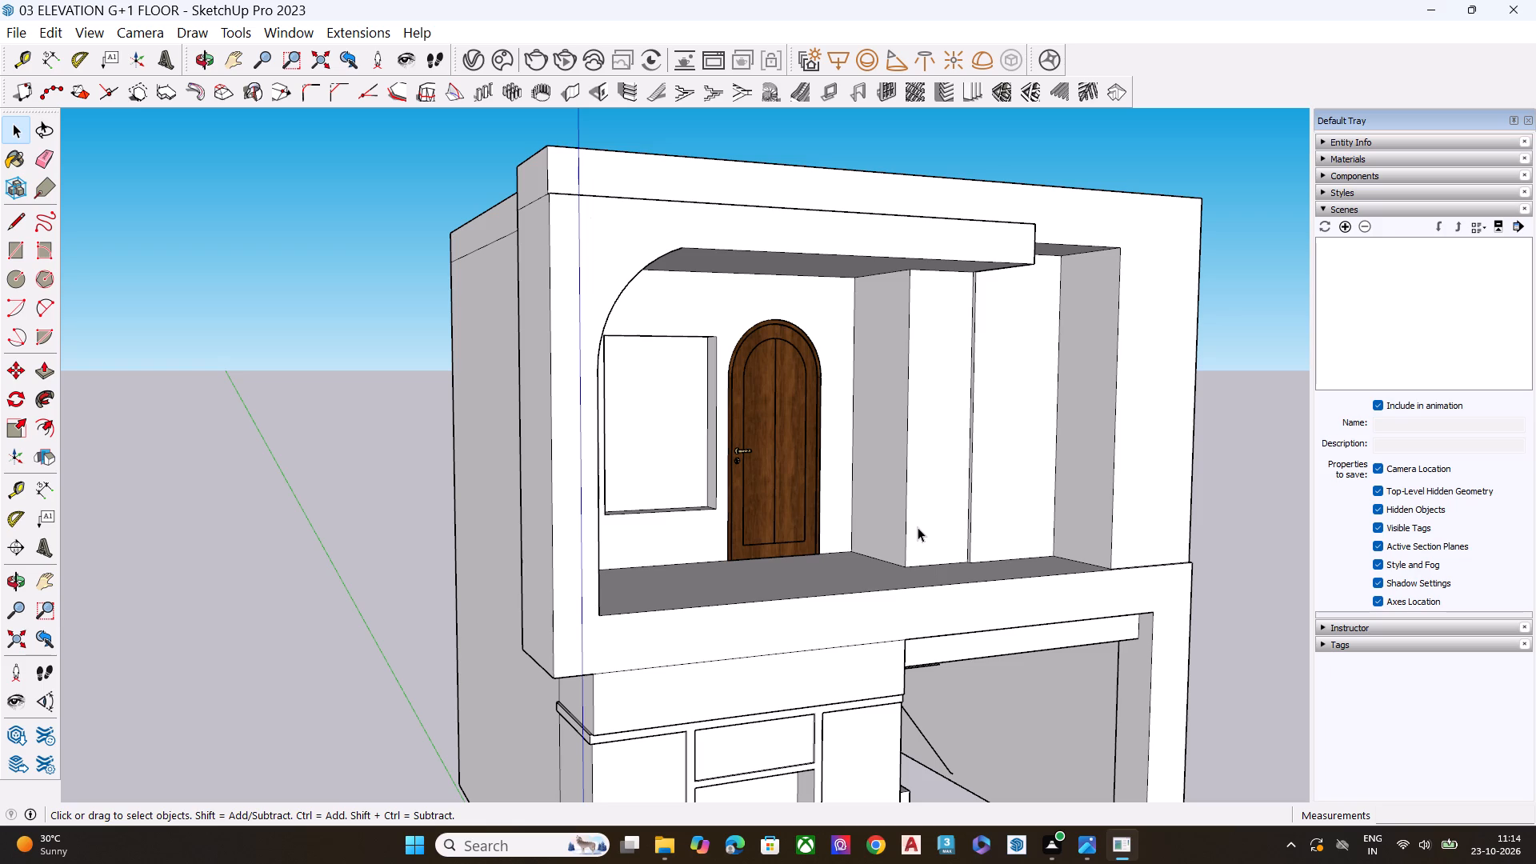
# Import the two-panel window model Component_28.skp from Downloads and place it on the ground in front of the house.
pyautogui.scroll(2, 910, 534)
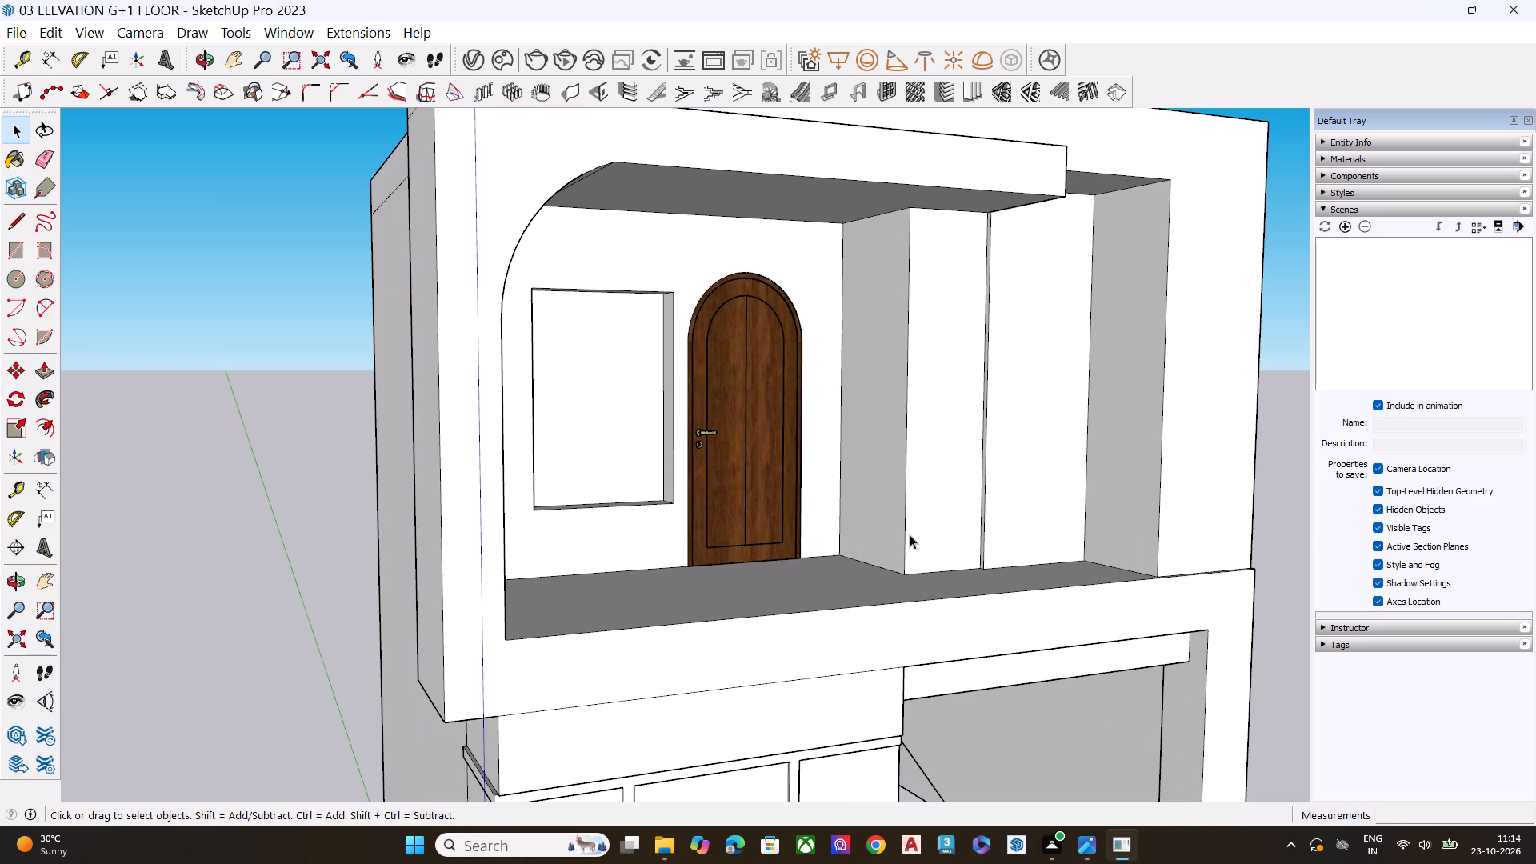
pyautogui.scroll(-6, 771, 359)
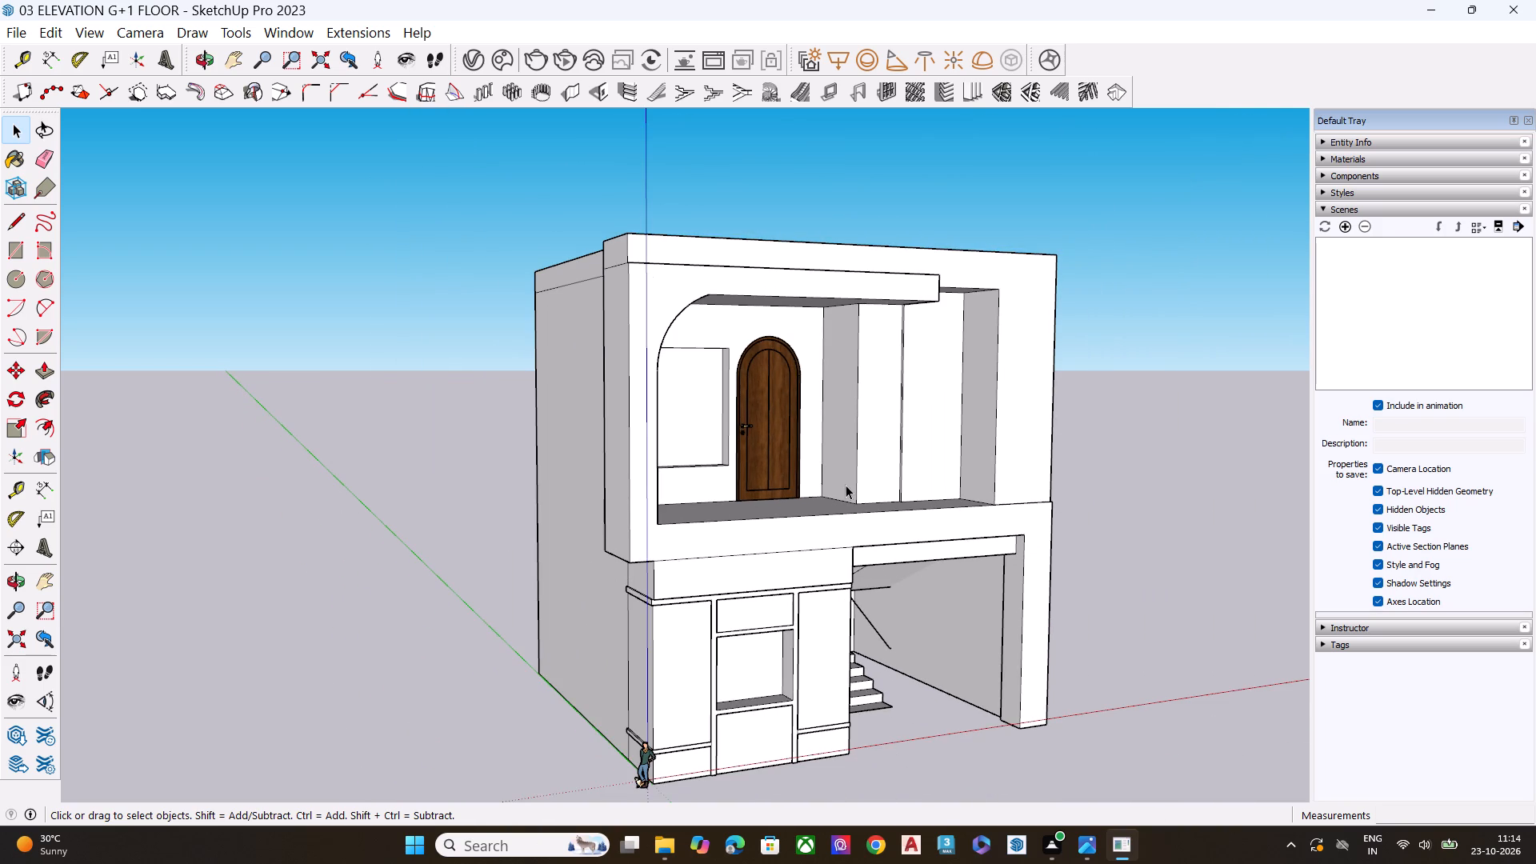
pyautogui.click(2, 30)
pyautogui.click(64, 366)
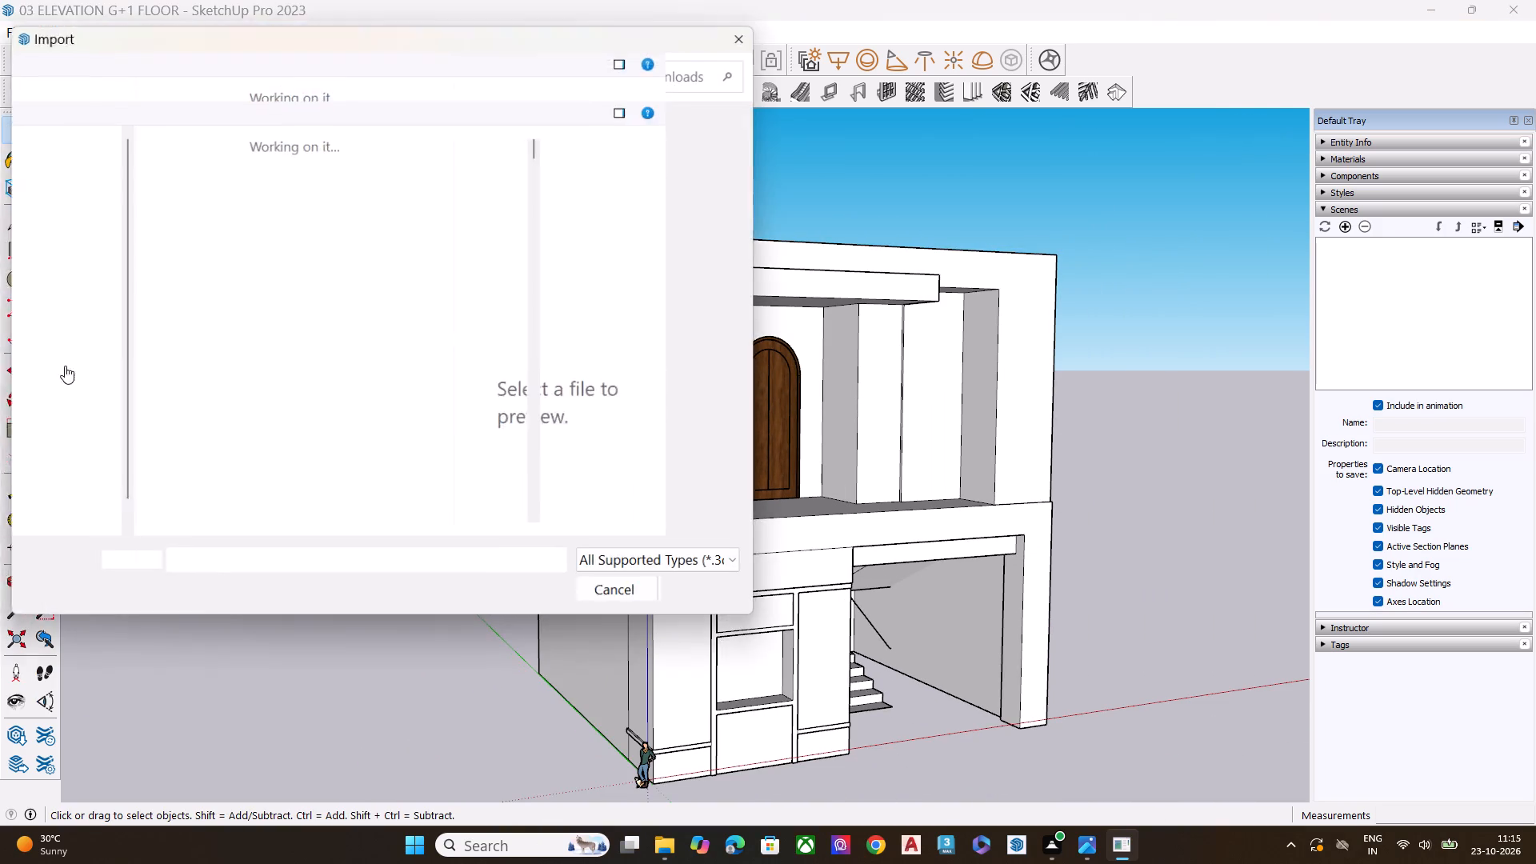
pyautogui.scroll(-4, 434, 433)
pyautogui.scroll(1, 434, 435)
pyautogui.scroll(-5, 434, 435)
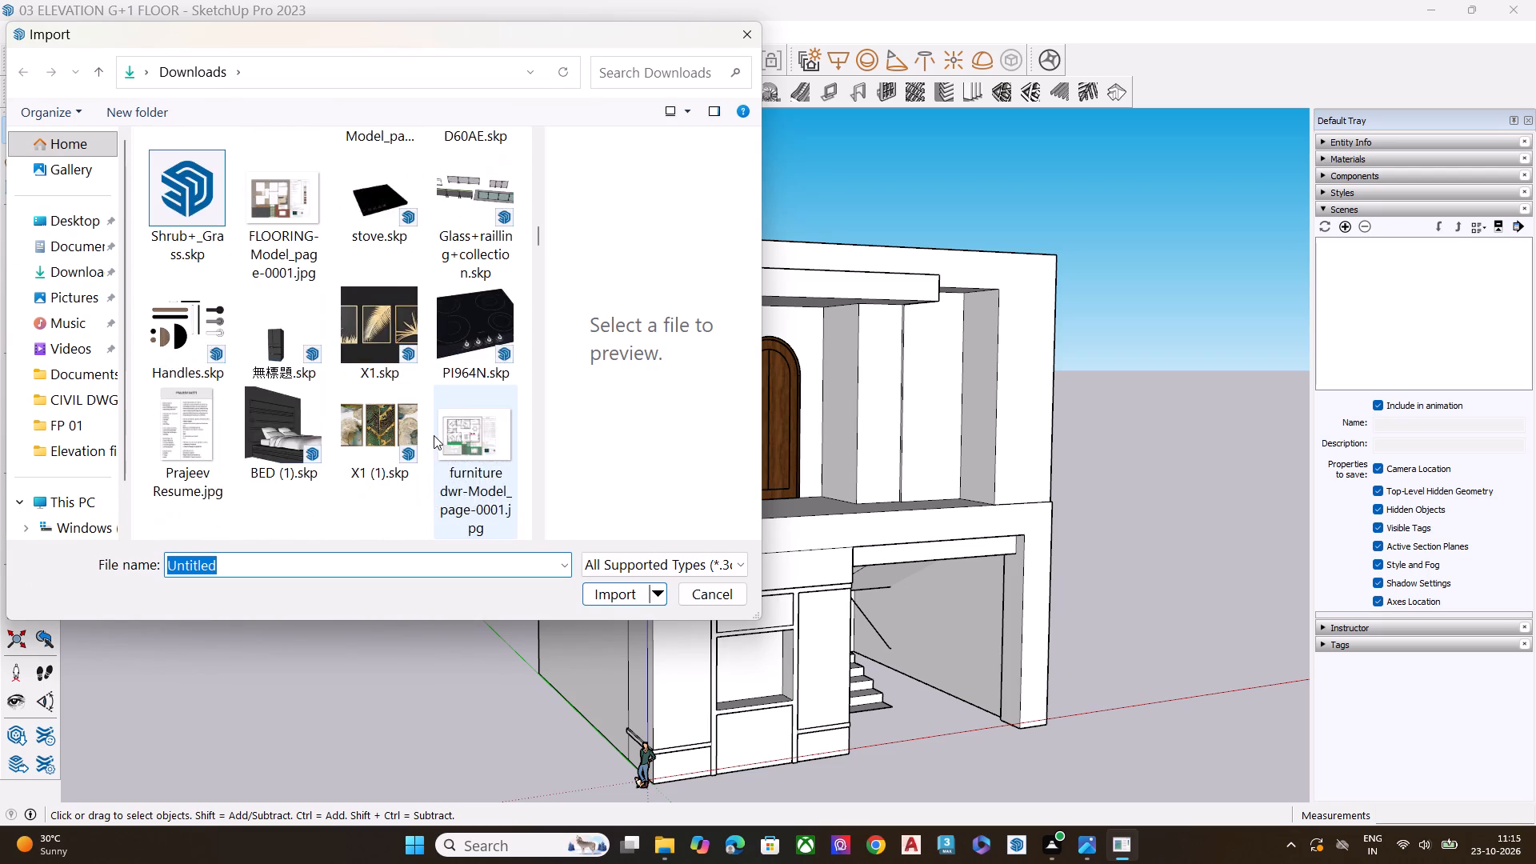
pyautogui.scroll(-3, 434, 435)
pyautogui.scroll(1, 434, 435)
pyautogui.scroll(-9, 434, 435)
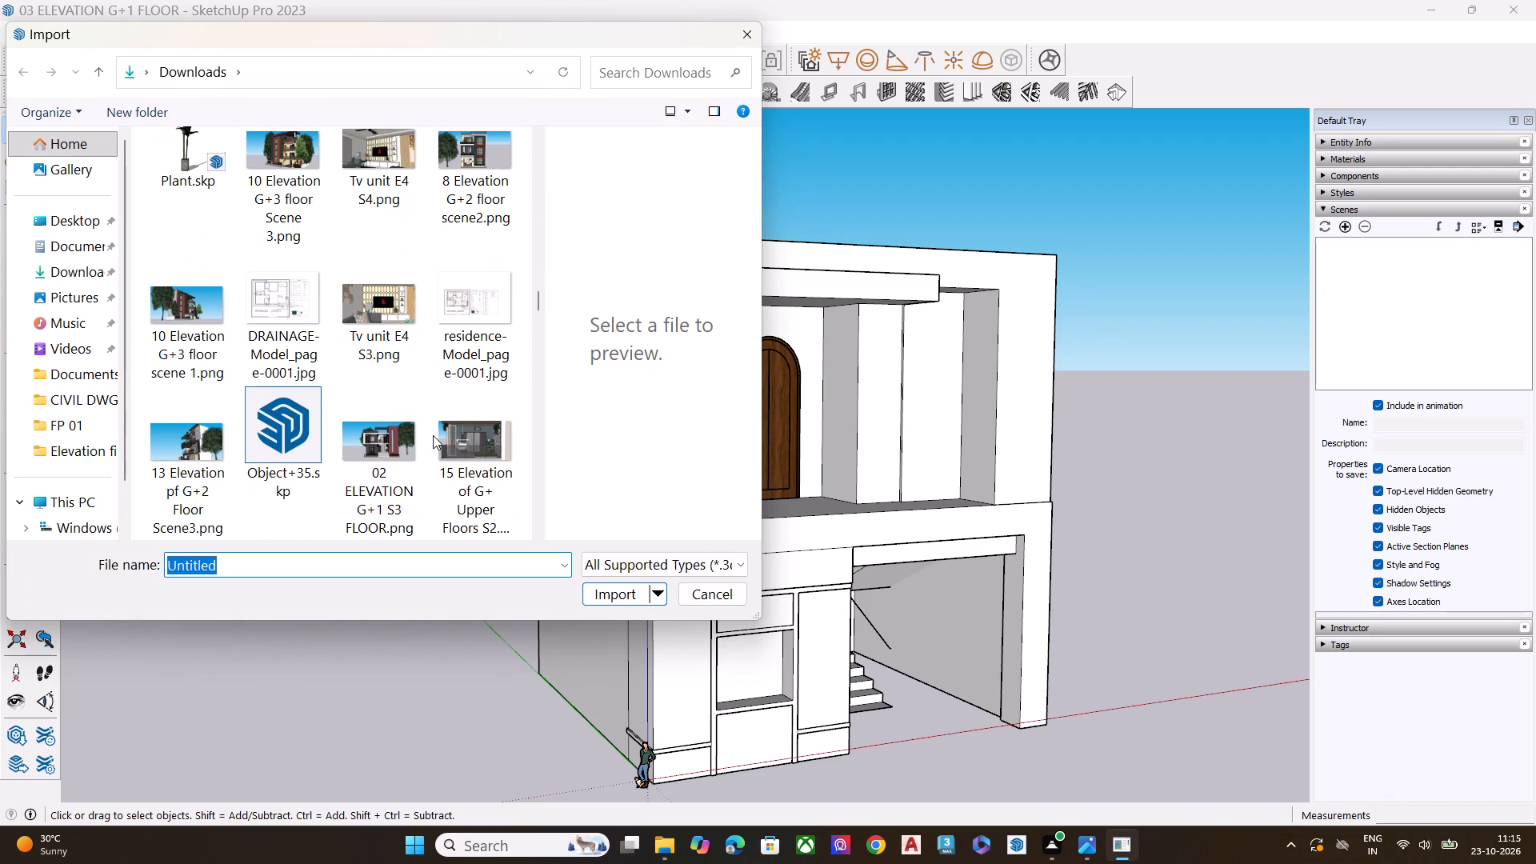
pyautogui.scroll(-9, 433, 435)
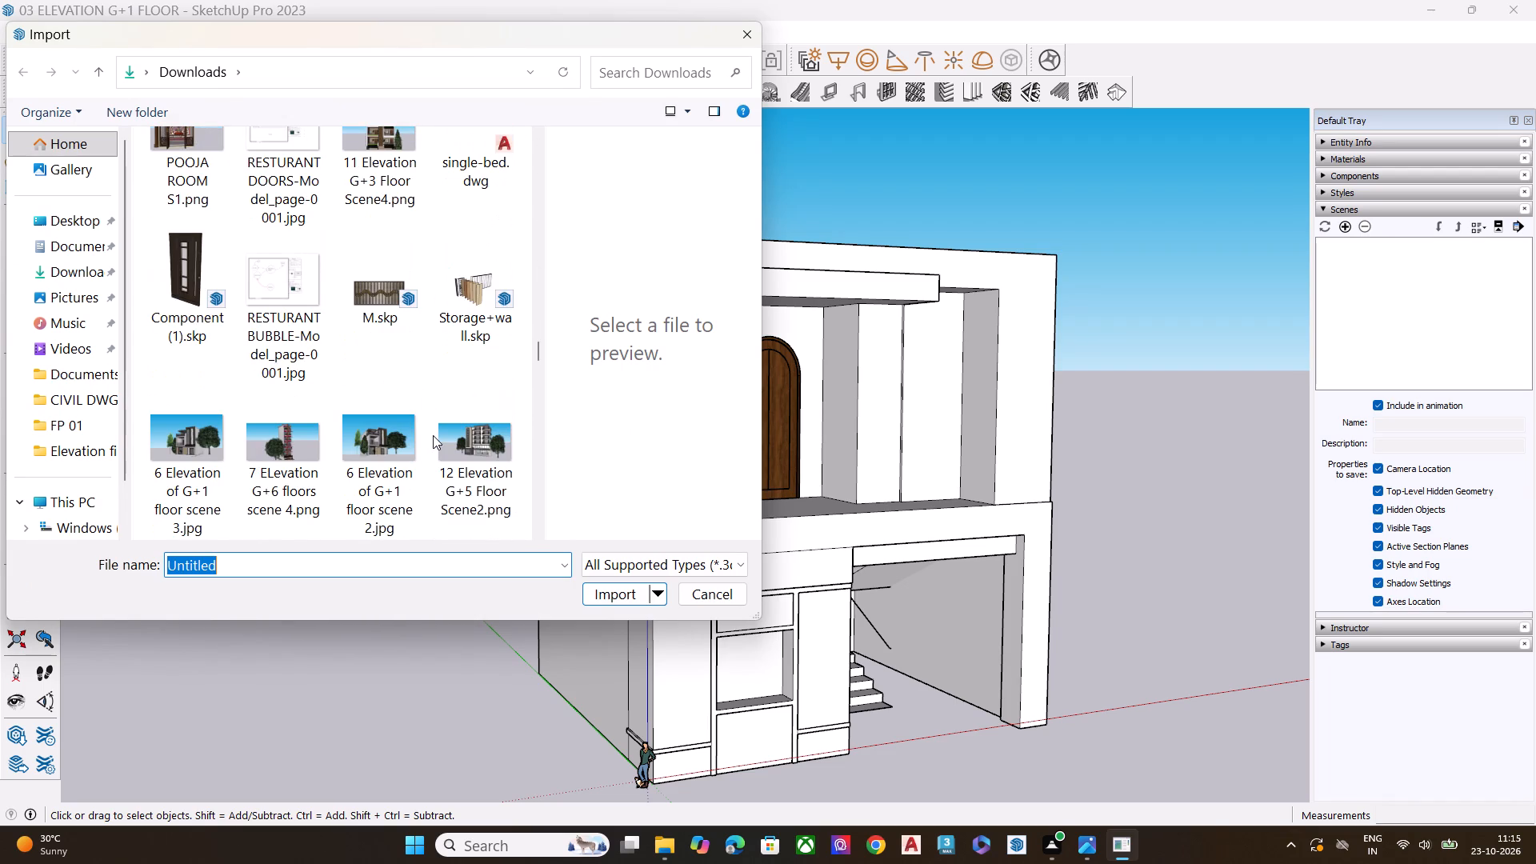
pyautogui.scroll(-10, 433, 435)
pyautogui.scroll(-2, 375, 532)
pyautogui.scroll(-2, 385, 418)
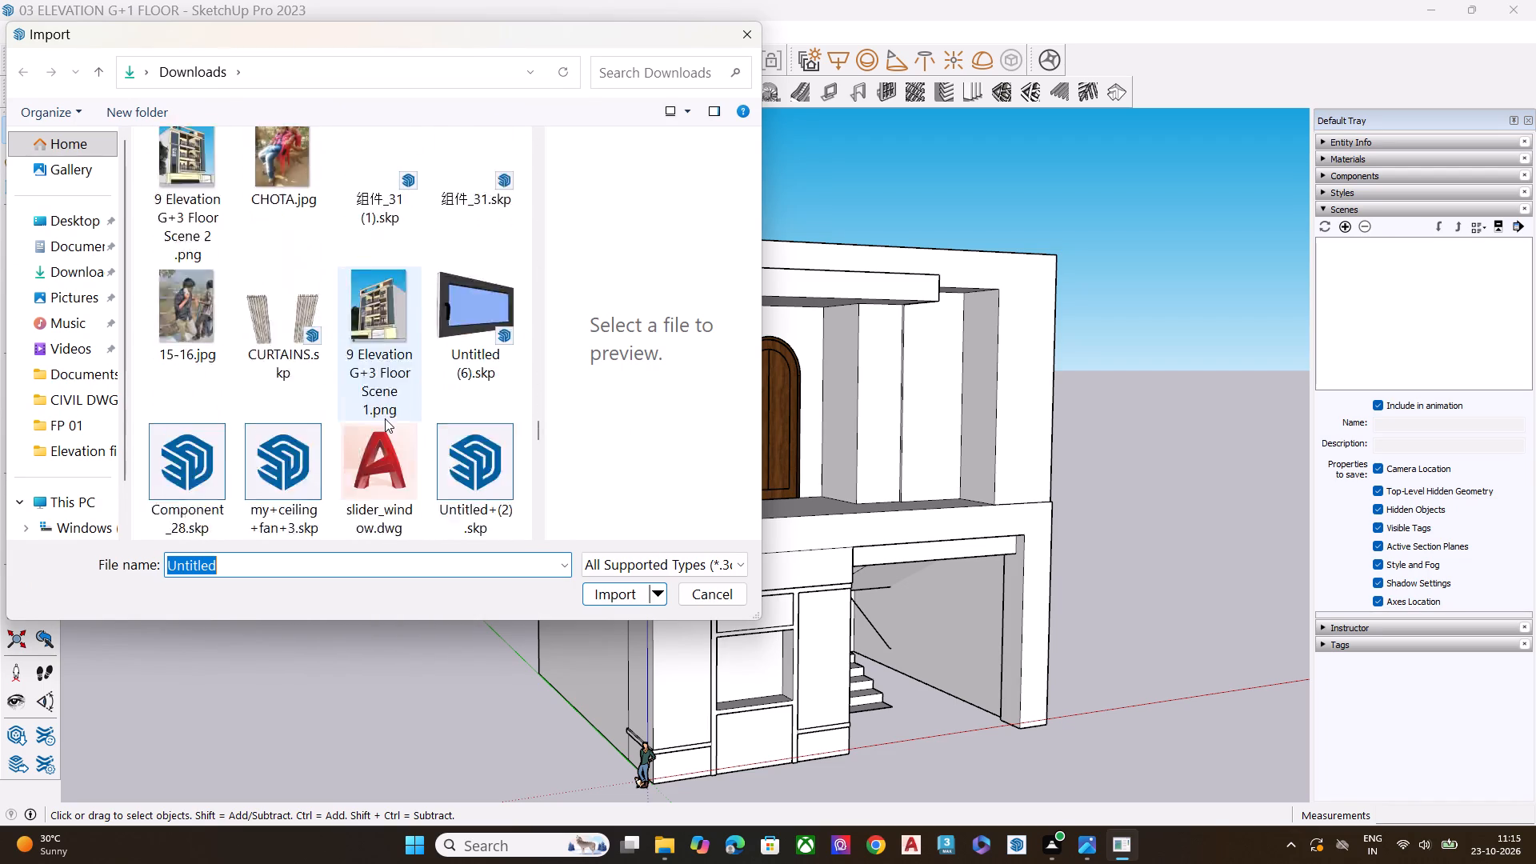
pyautogui.scroll(-2, 385, 418)
pyautogui.scroll(2, 385, 418)
pyautogui.scroll(-1, 385, 418)
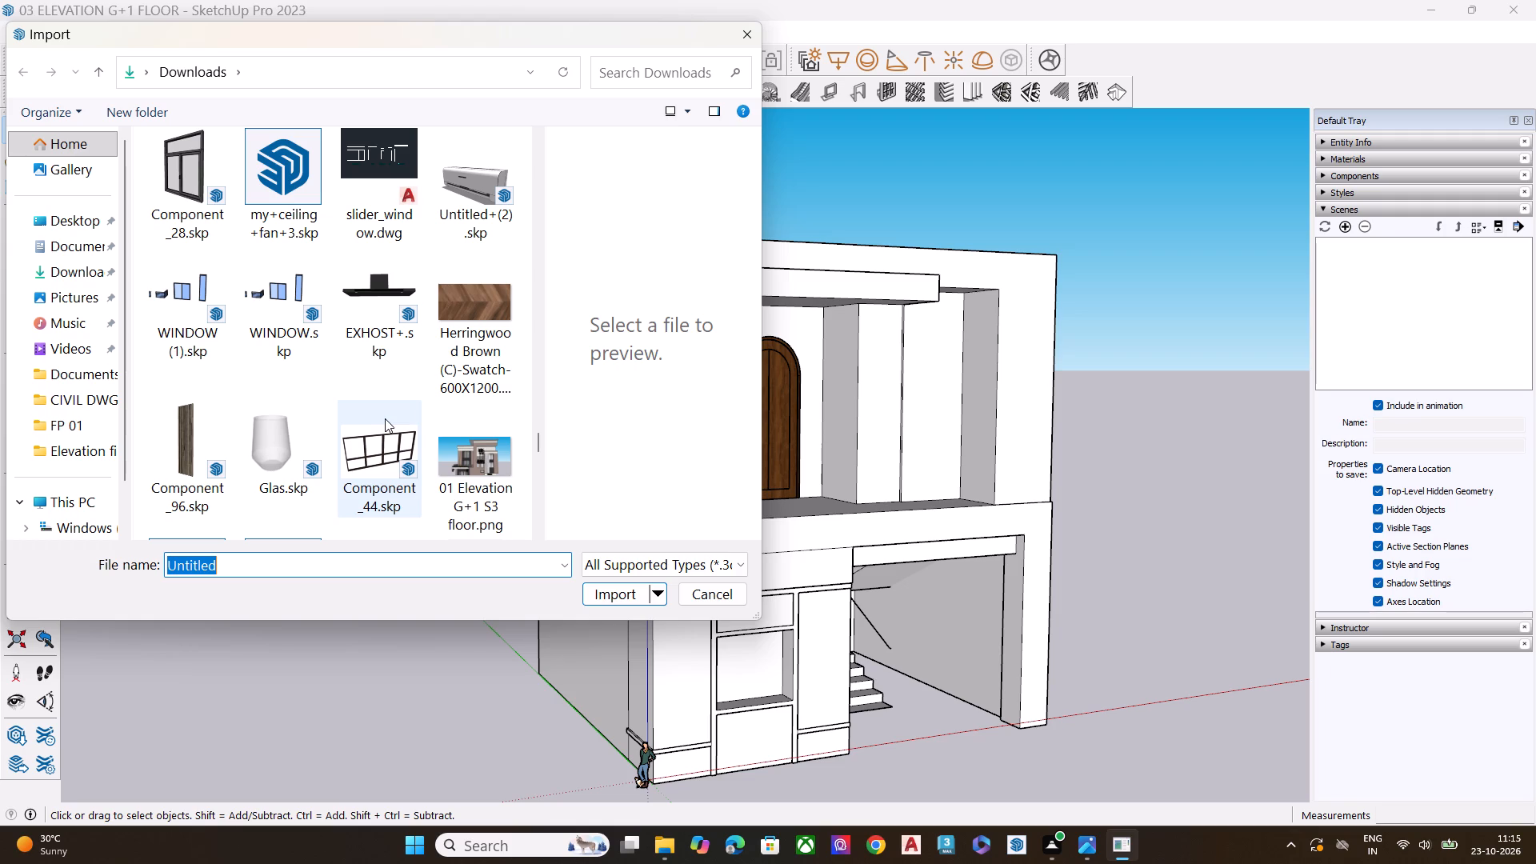
pyautogui.click(175, 197)
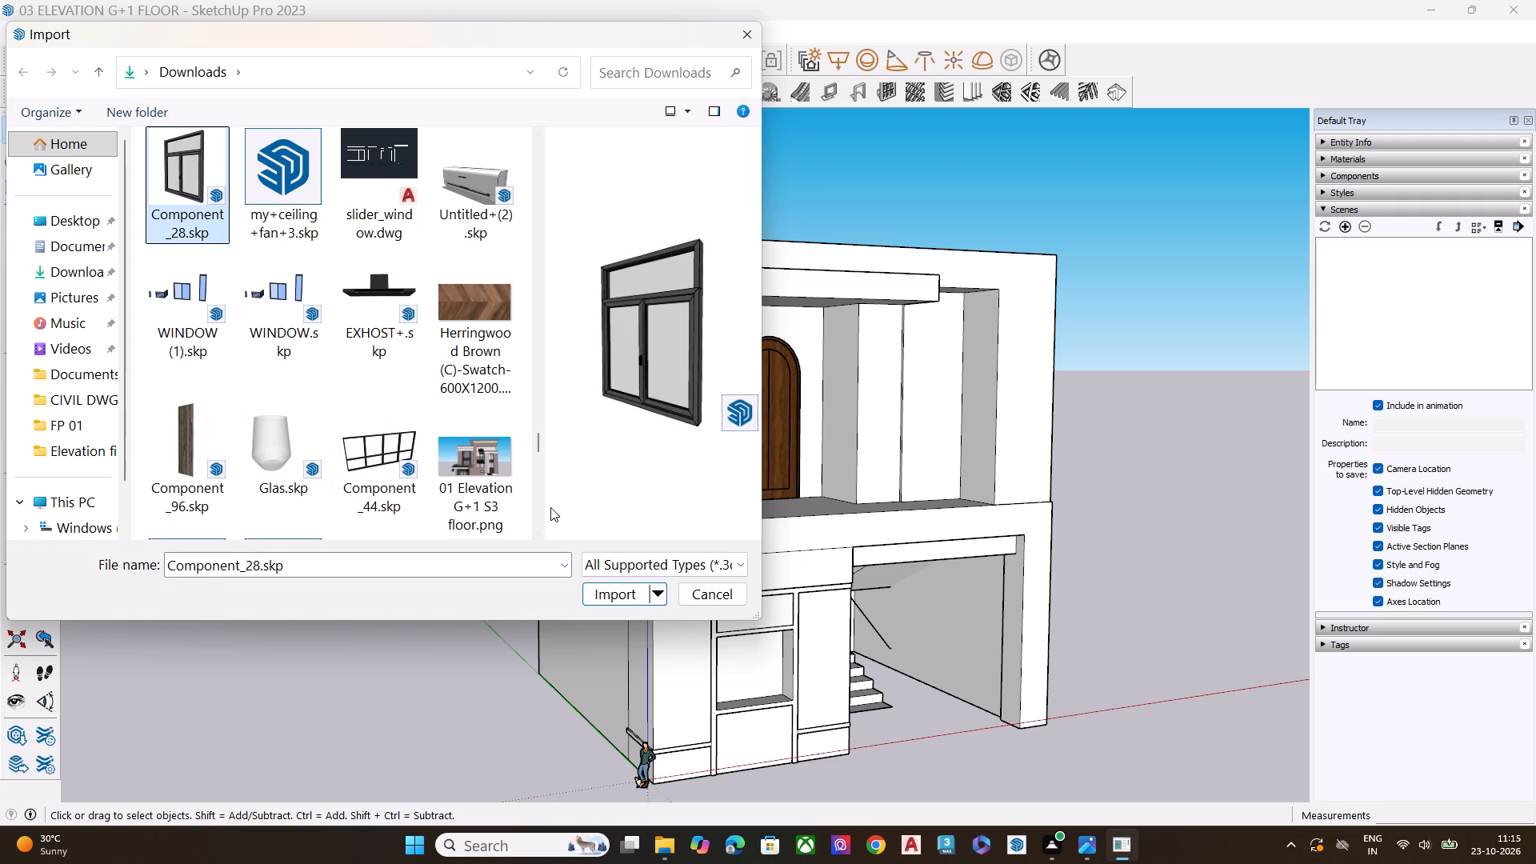
pyautogui.click(603, 594)
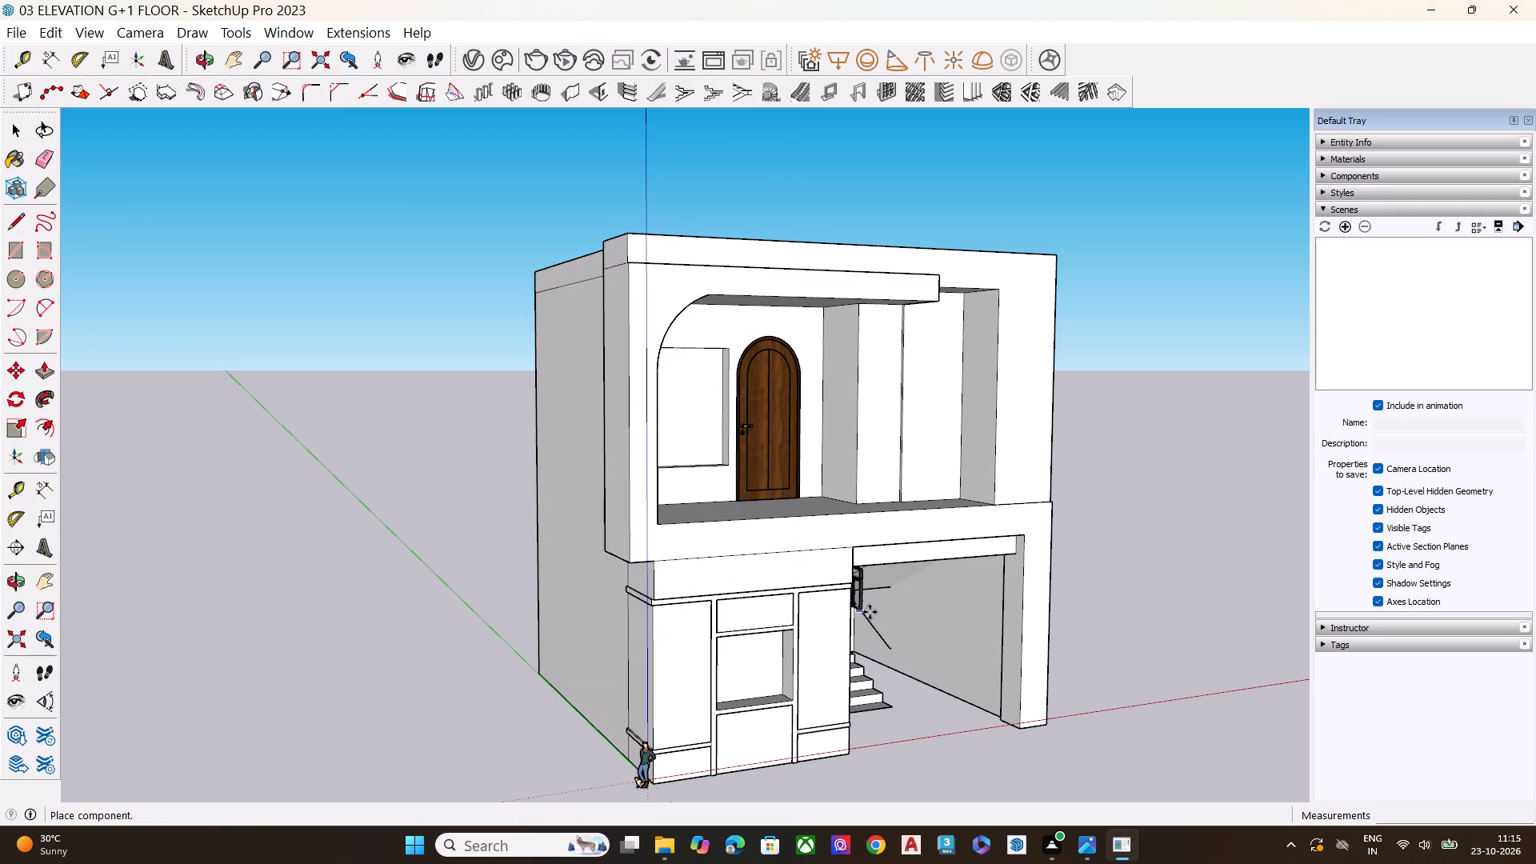
pyautogui.click(994, 767)
# Rotate the imported window 270° about its bottom corner so that it aligns with the red axis.
pyautogui.moveTo(882, 726); pyautogui.dragTo(1122, 755, button='middle')
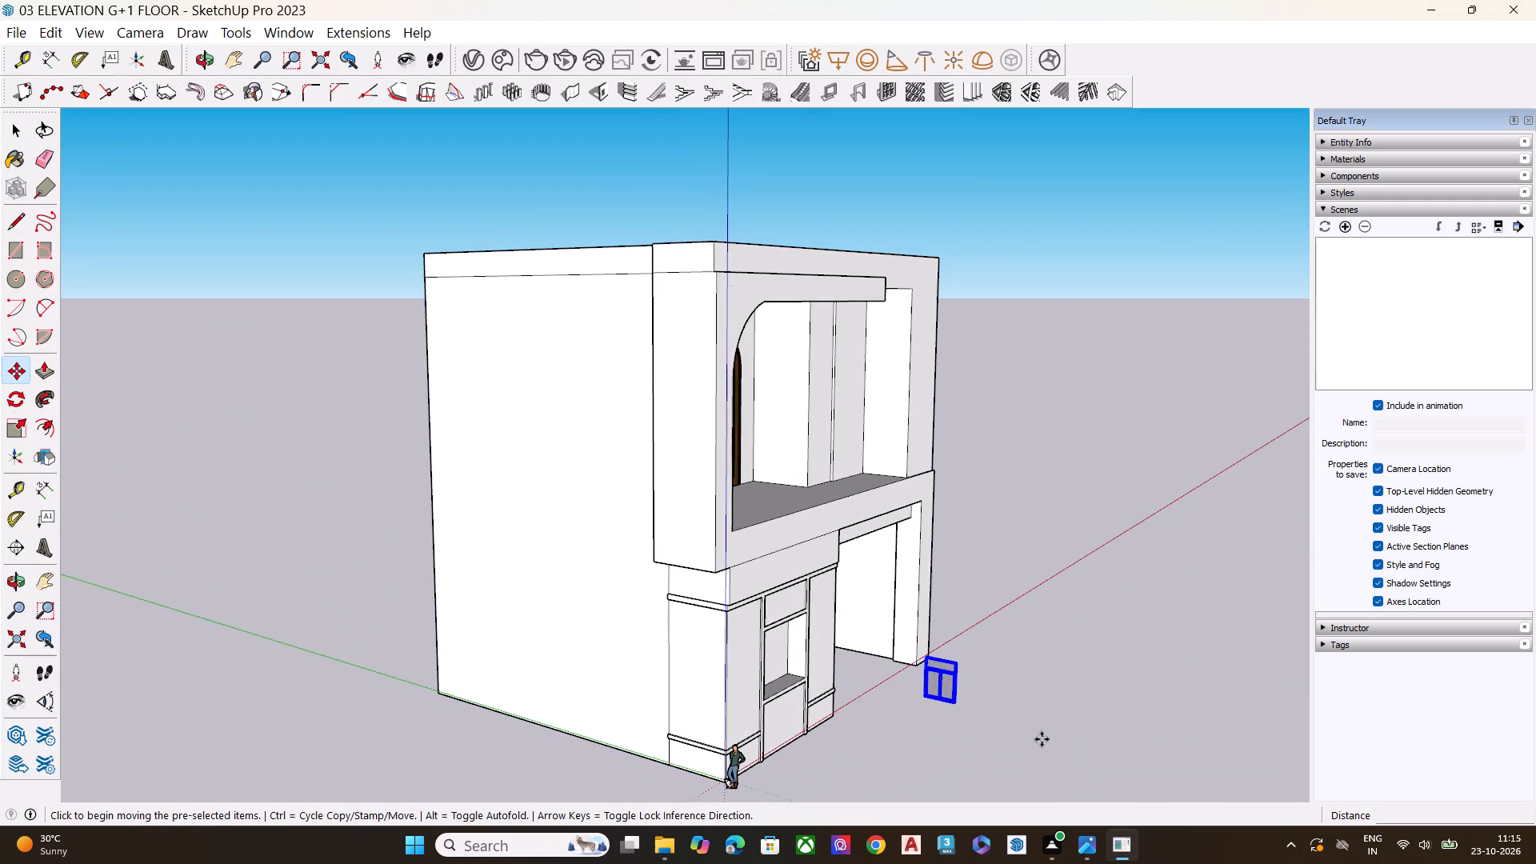
pyautogui.scroll(1, 990, 747)
pyautogui.scroll(-1, 992, 748)
pyautogui.scroll(4, 1002, 750)
pyautogui.scroll(-1, 1021, 758)
pyautogui.scroll(8, 1022, 759)
pyautogui.press('space')
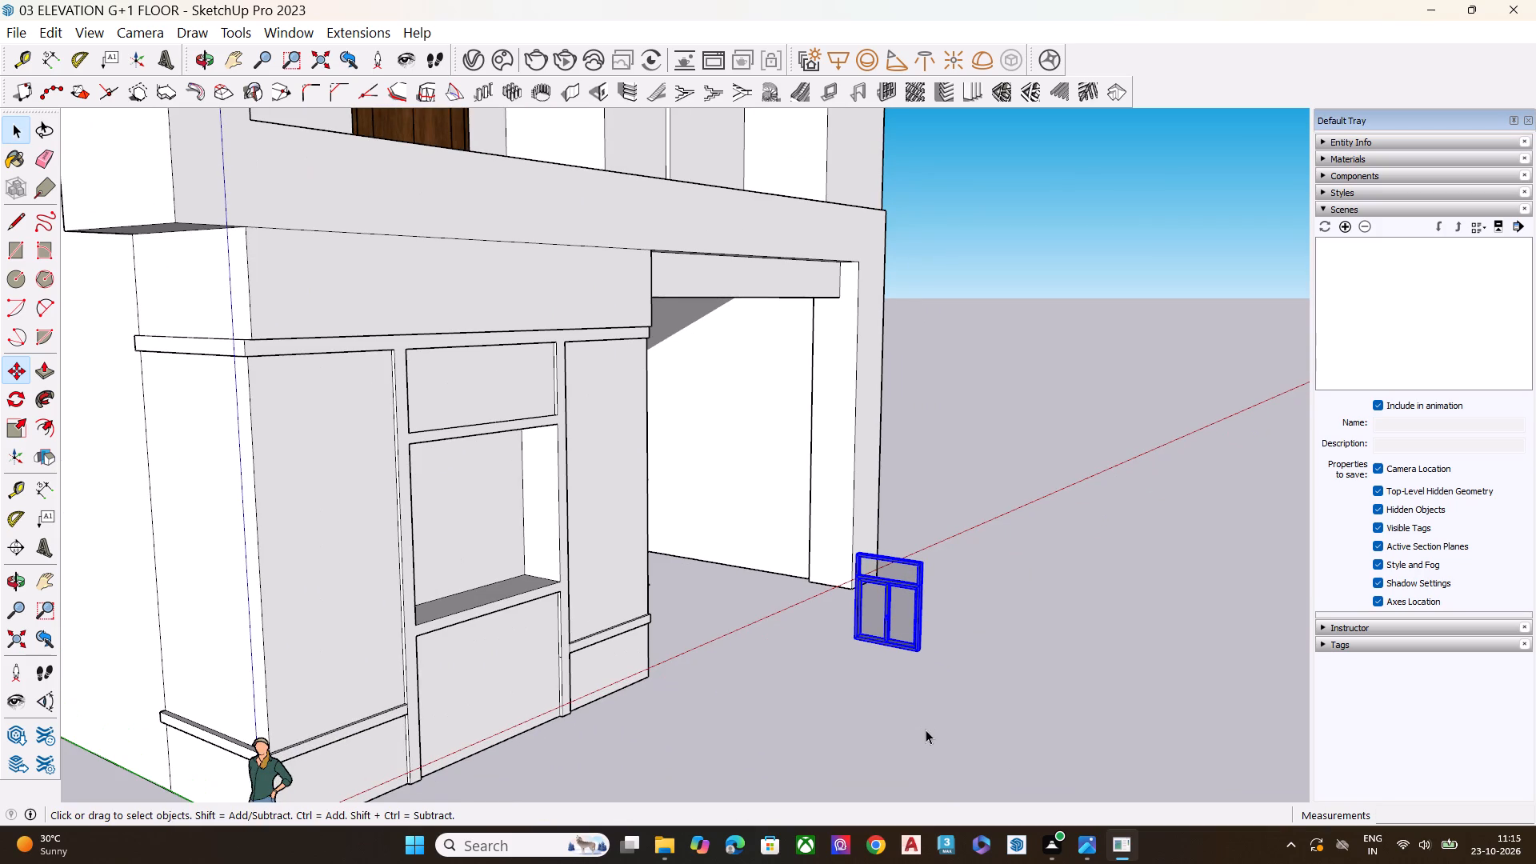
pyautogui.scroll(1, 926, 730)
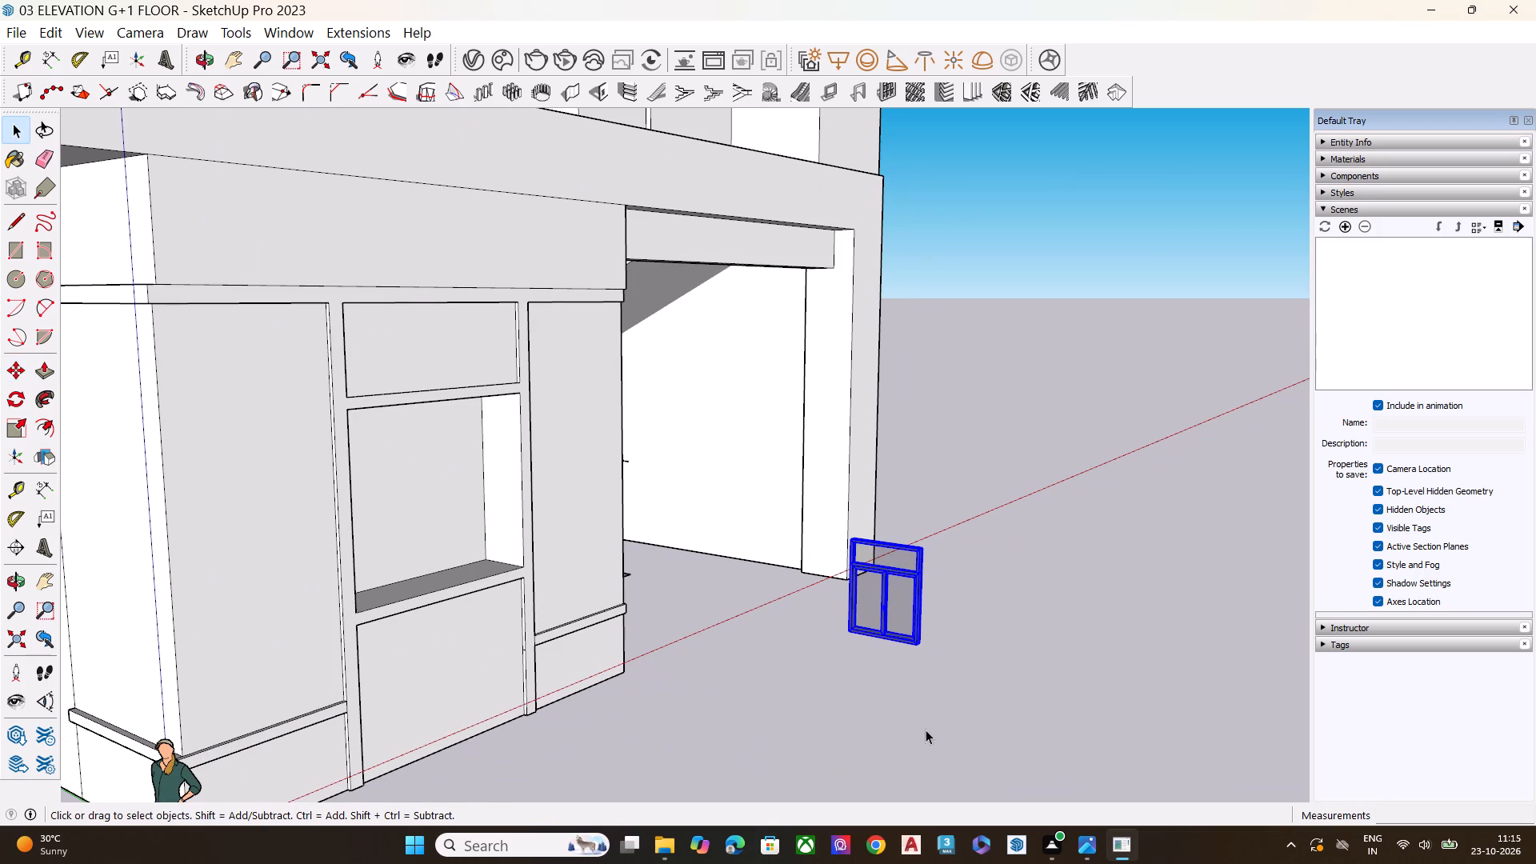
pyautogui.write('2Q')
pyautogui.scroll(7, 915, 646)
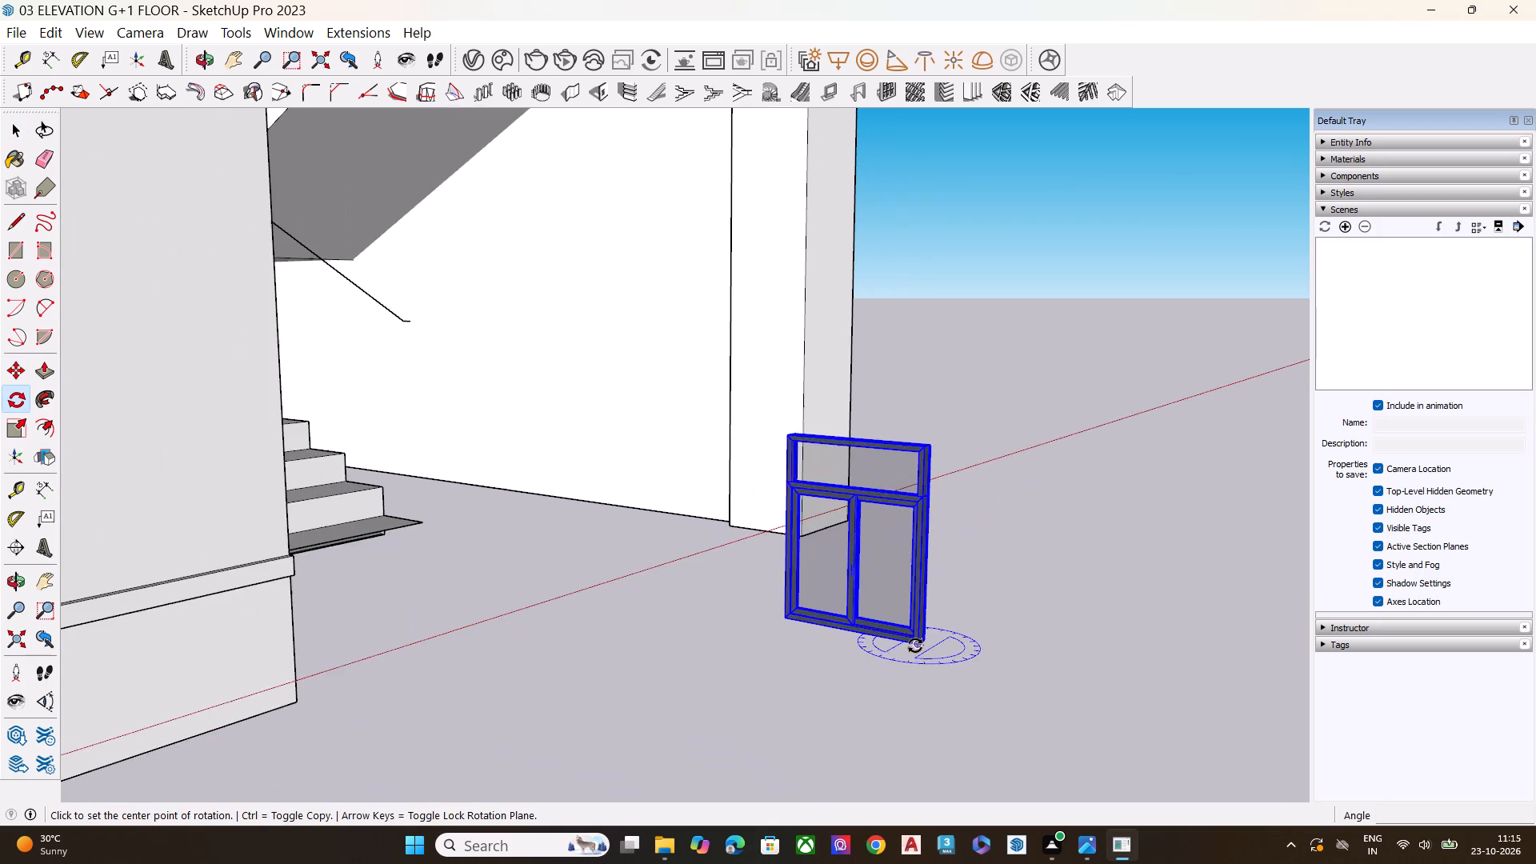
pyautogui.moveTo(916, 662); pyautogui.dragTo(956, 841, button='middle')
pyautogui.scroll(1, 956, 841)
pyautogui.scroll(-6, 982, 601)
pyautogui.scroll(4, 942, 723)
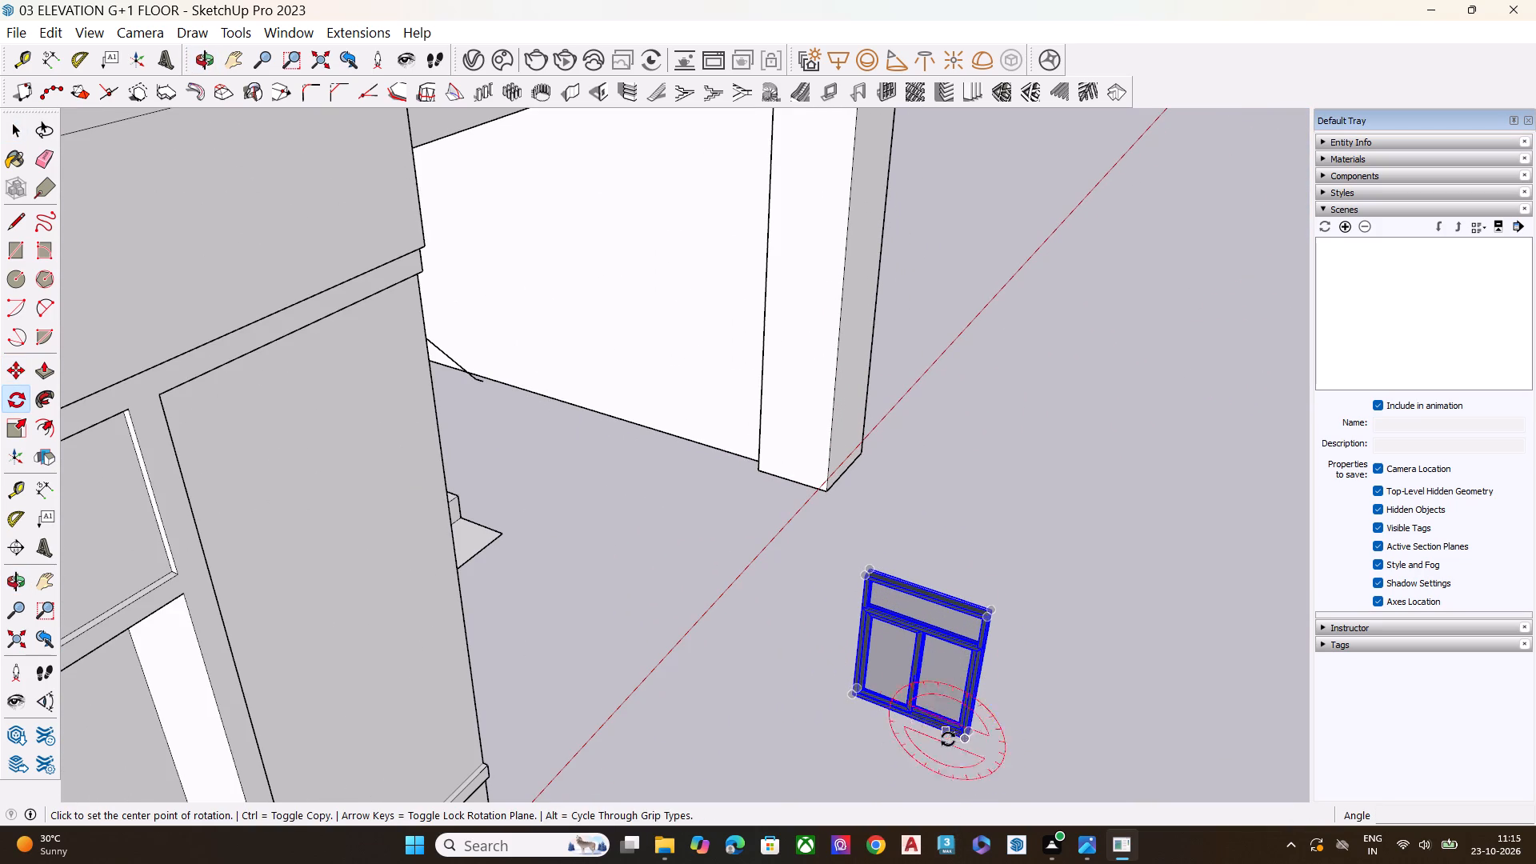
pyautogui.click(973, 743)
pyautogui.click(1033, 764)
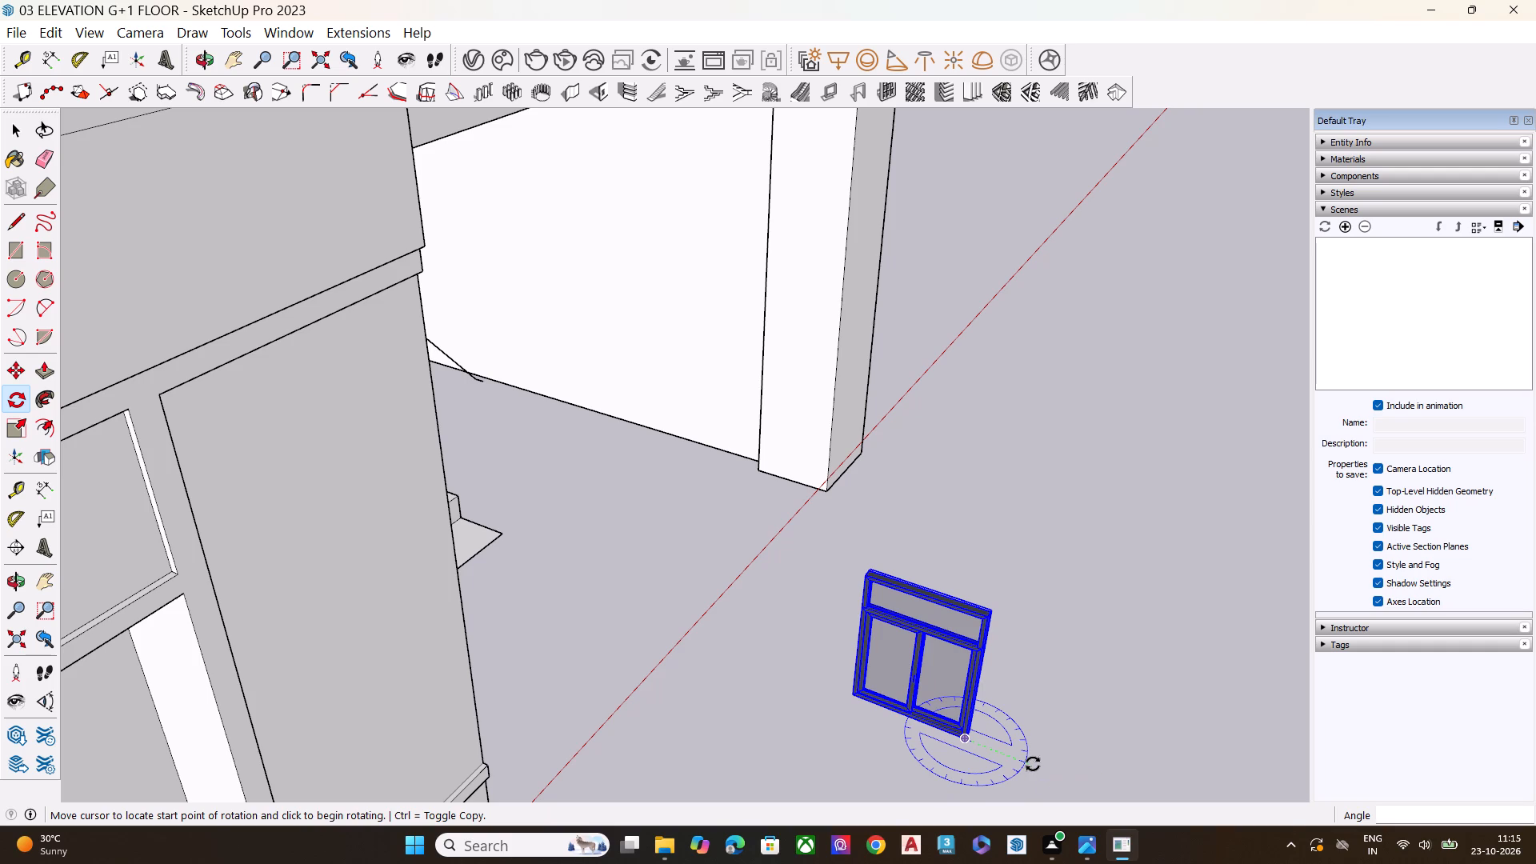
pyautogui.moveTo(883, 758); pyautogui.dragTo(846, 664, button='middle')
pyautogui.scroll(7, 861, 696)
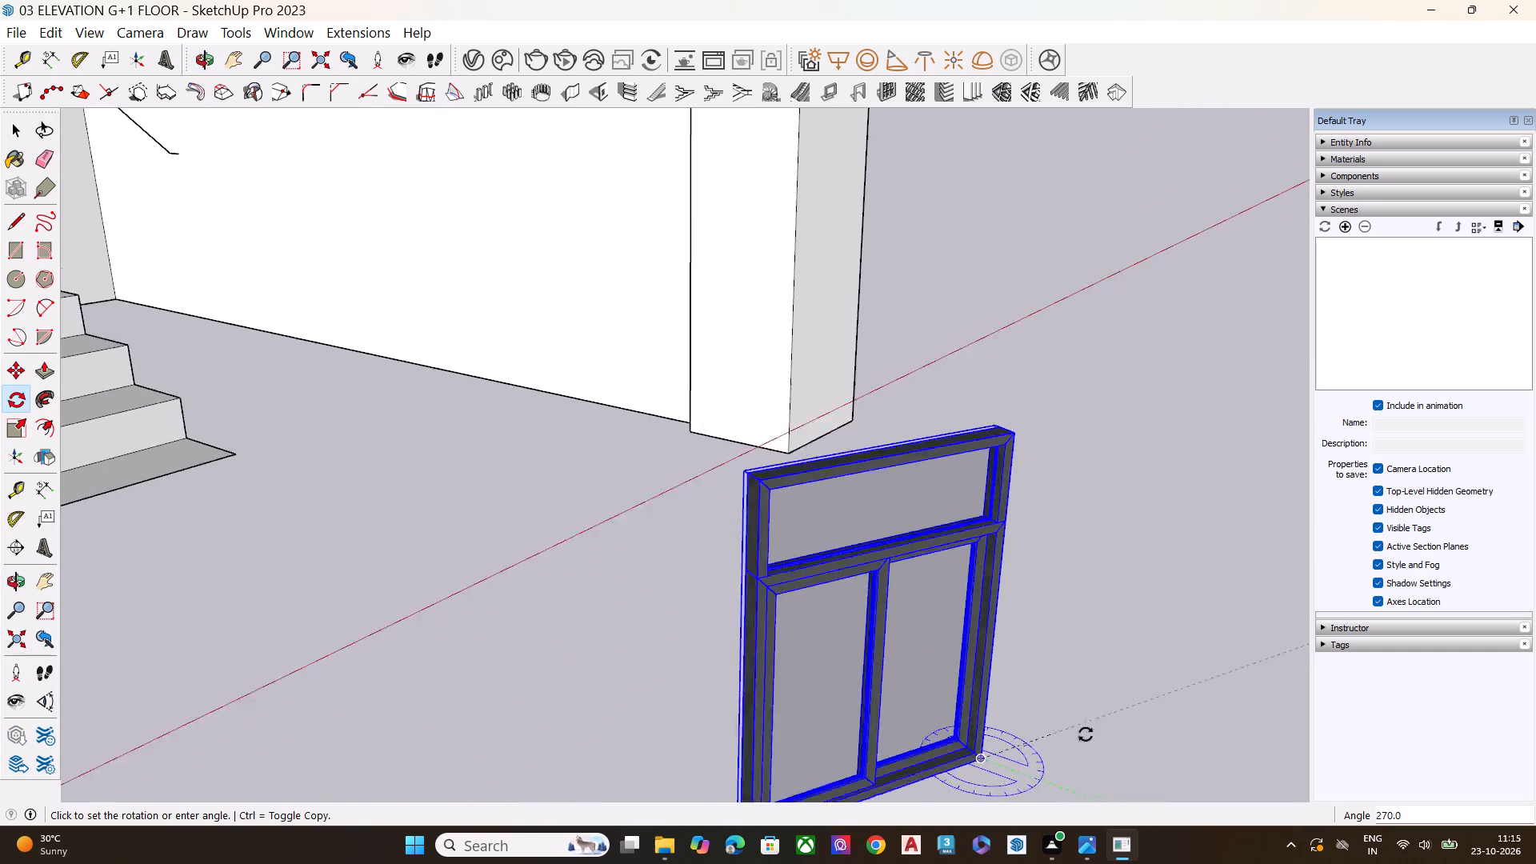
pyautogui.scroll(3, 1086, 734)
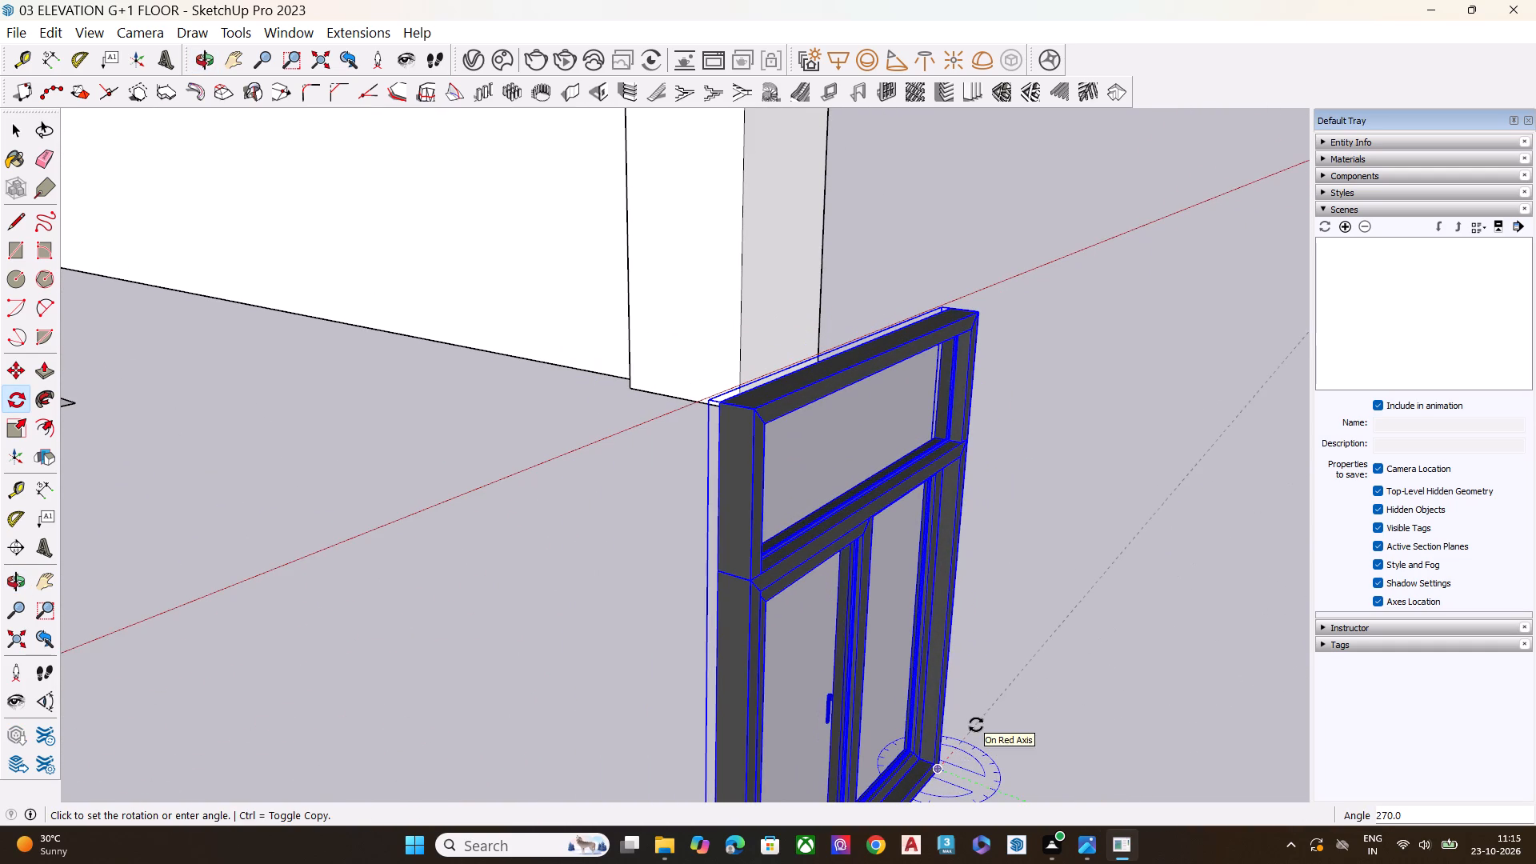
pyautogui.click(976, 725)
# Move the window by its bottom front corner to the lower corner of the upper-floor recess farthest from the arched door.
pyautogui.scroll(-5, 994, 600)
pyautogui.scroll(1, 1011, 598)
pyautogui.scroll(-3, 1011, 598)
pyautogui.moveTo(1042, 698); pyautogui.dragTo(1042, 772, button='middle')
pyautogui.scroll(6, 1041, 772)
pyautogui.scroll(-4, 1022, 545)
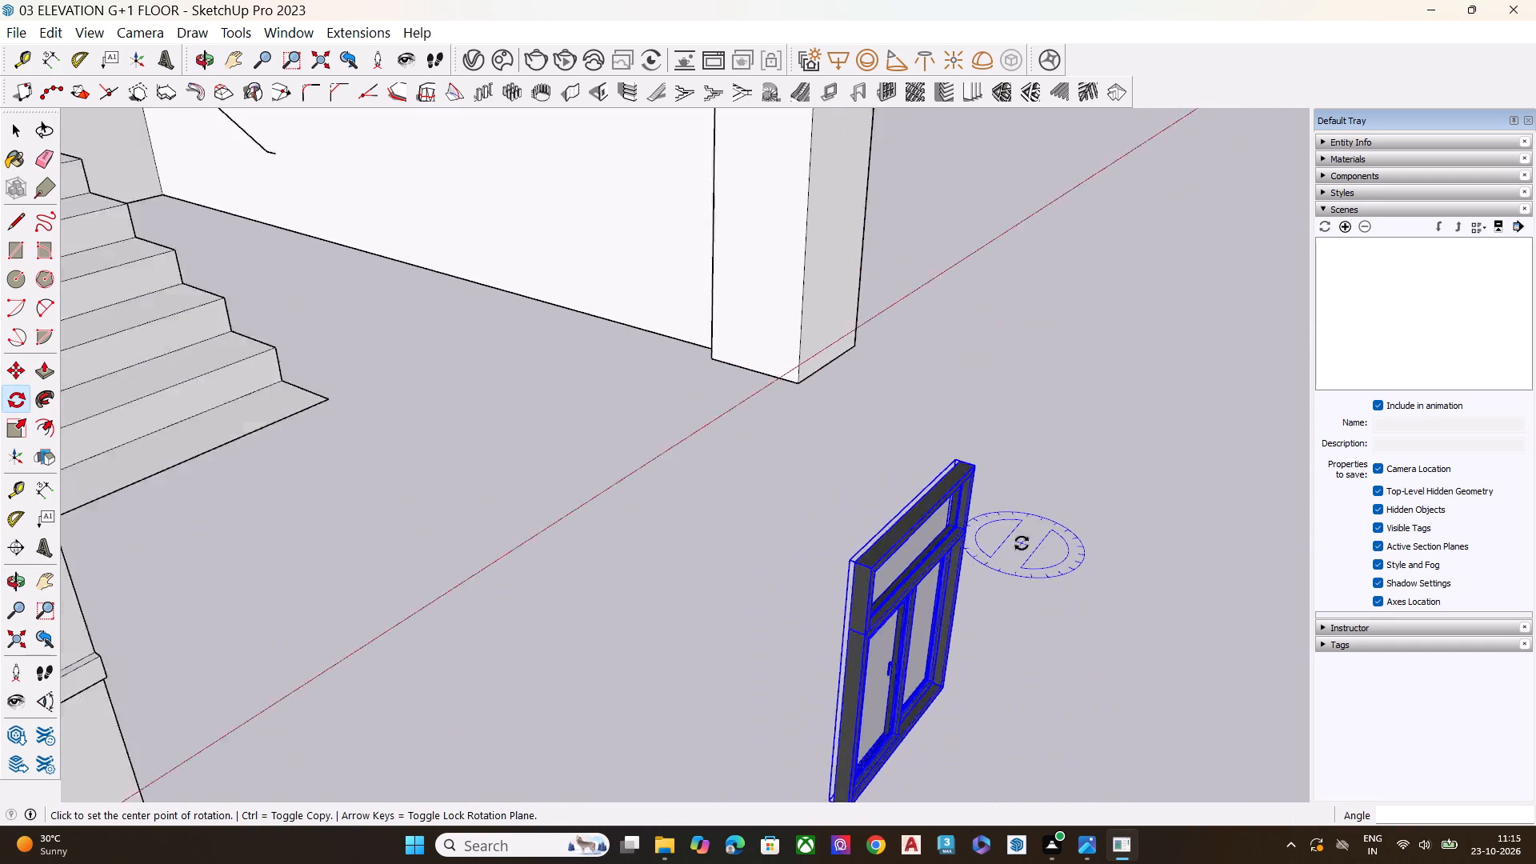
pyautogui.scroll(-7, 1022, 543)
pyautogui.scroll(3, 1017, 671)
pyautogui.scroll(-3, 1003, 736)
pyautogui.scroll(4, 1003, 738)
pyautogui.press('space')
pyautogui.write('M')
pyautogui.scroll(7, 883, 662)
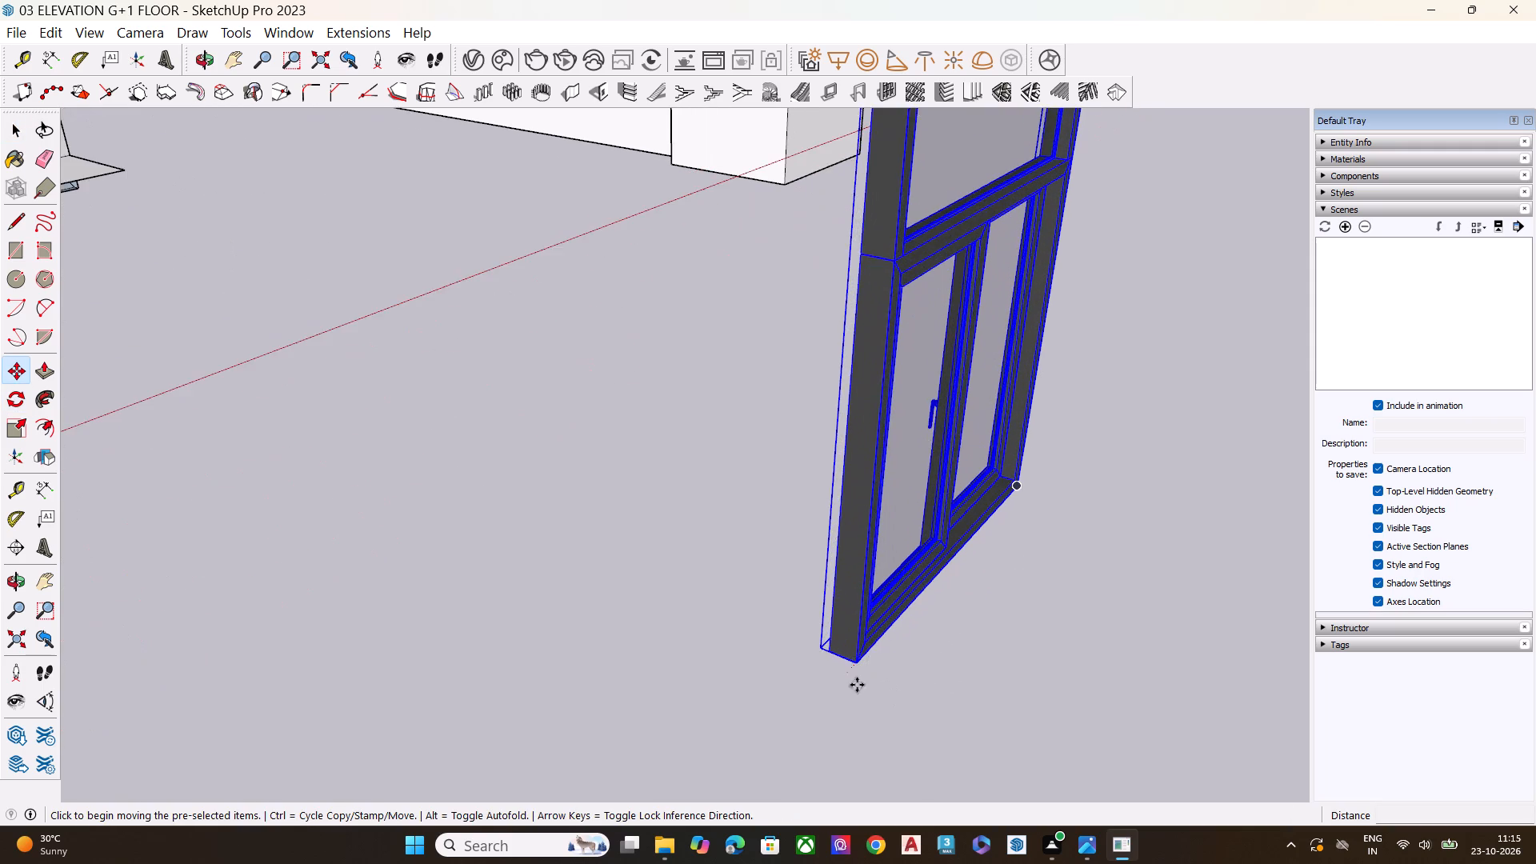
pyautogui.scroll(4, 852, 667)
pyautogui.click(856, 660)
pyautogui.scroll(-11, 914, 568)
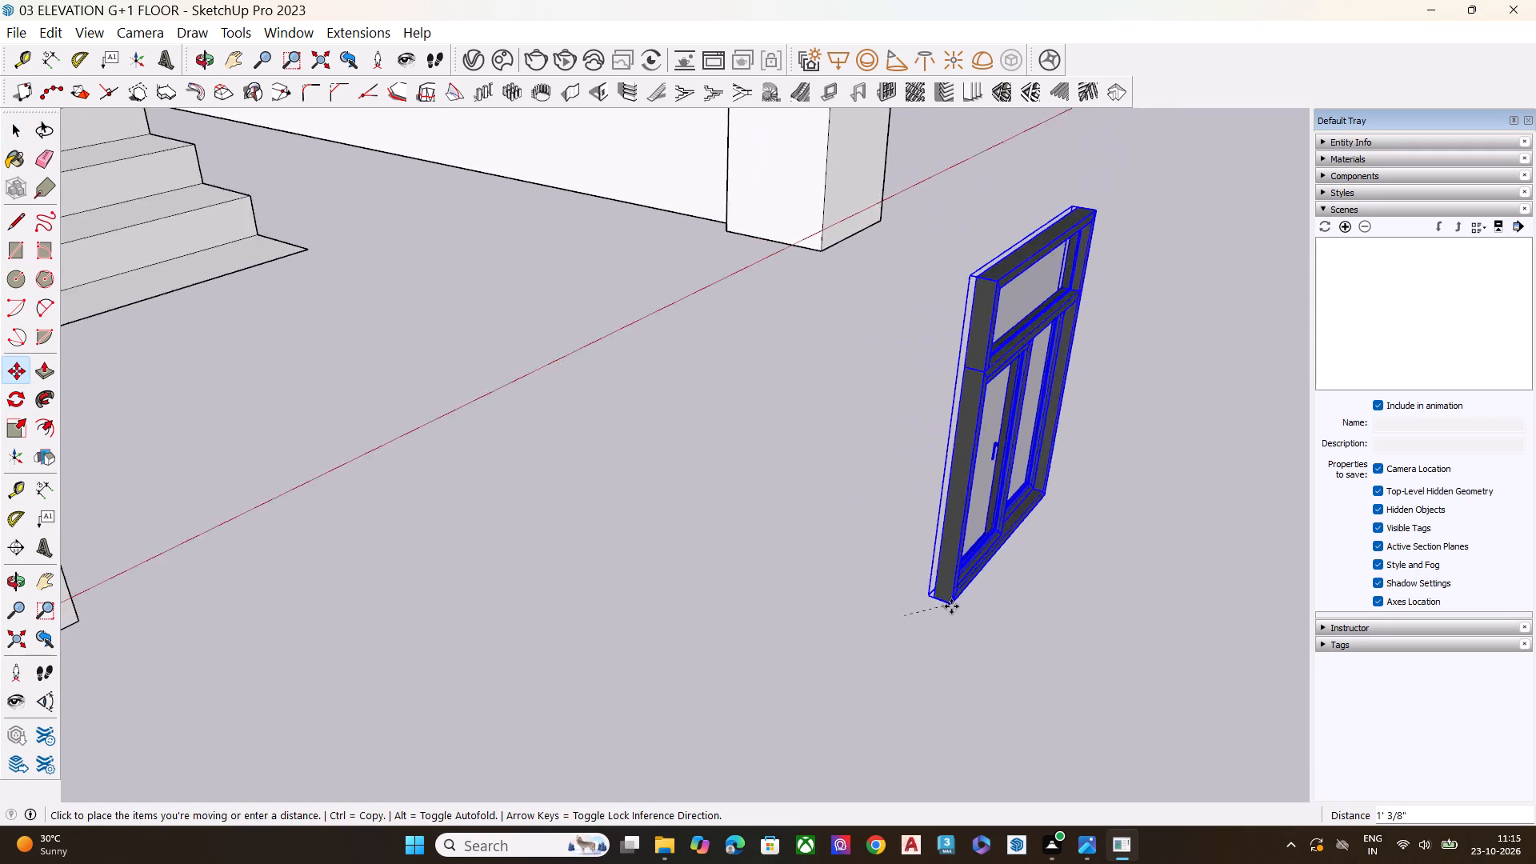
pyautogui.scroll(-9, 962, 617)
pyautogui.scroll(-17, 963, 622)
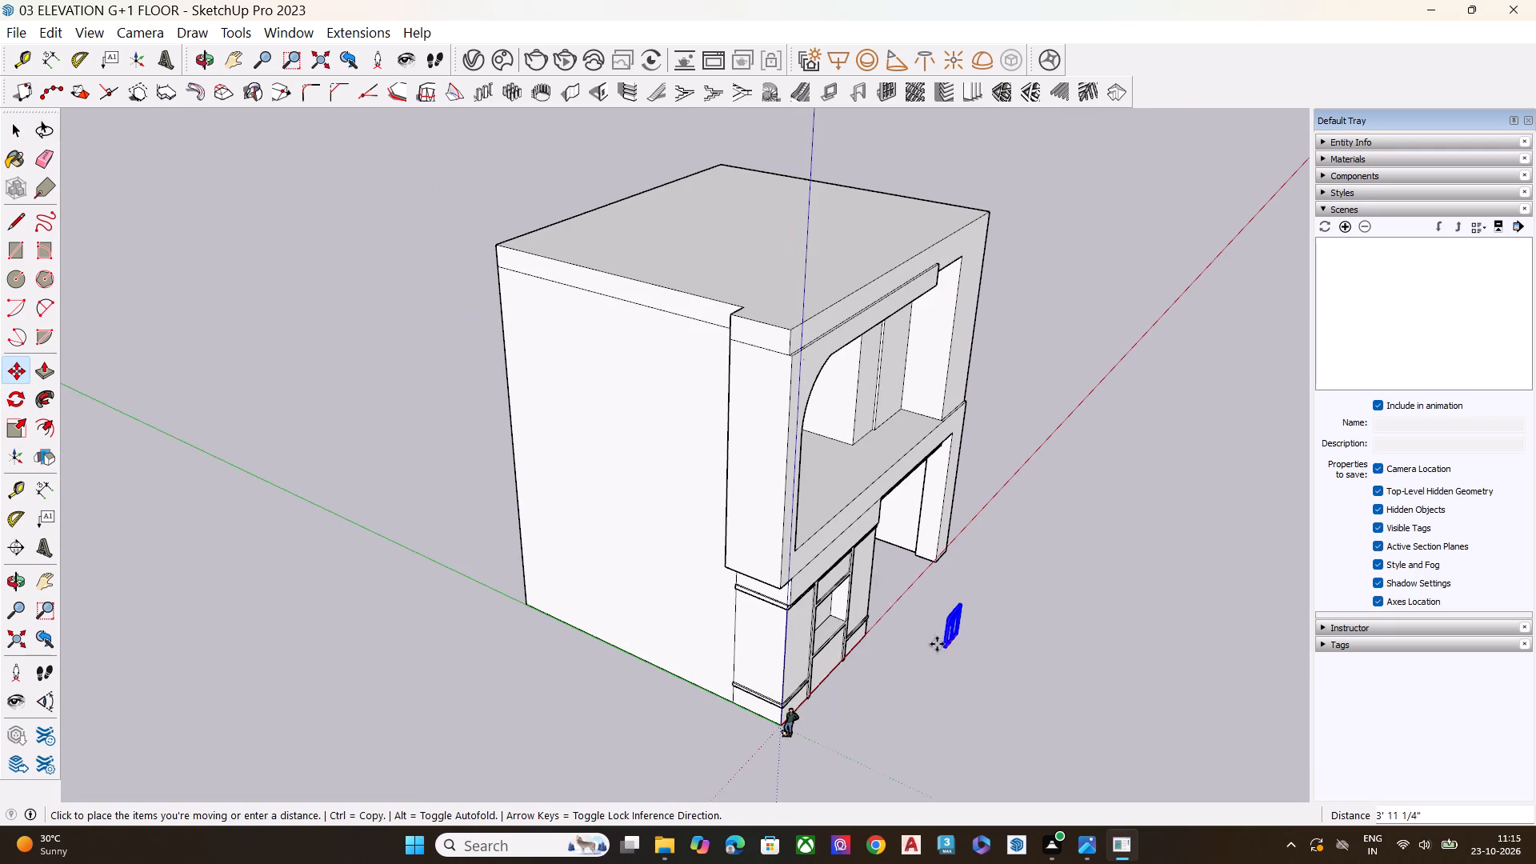
pyautogui.moveTo(846, 366); pyautogui.dragTo(634, 362, button='middle')
pyautogui.scroll(4, 658, 401)
pyautogui.scroll(-1, 688, 429)
pyautogui.scroll(3, 688, 429)
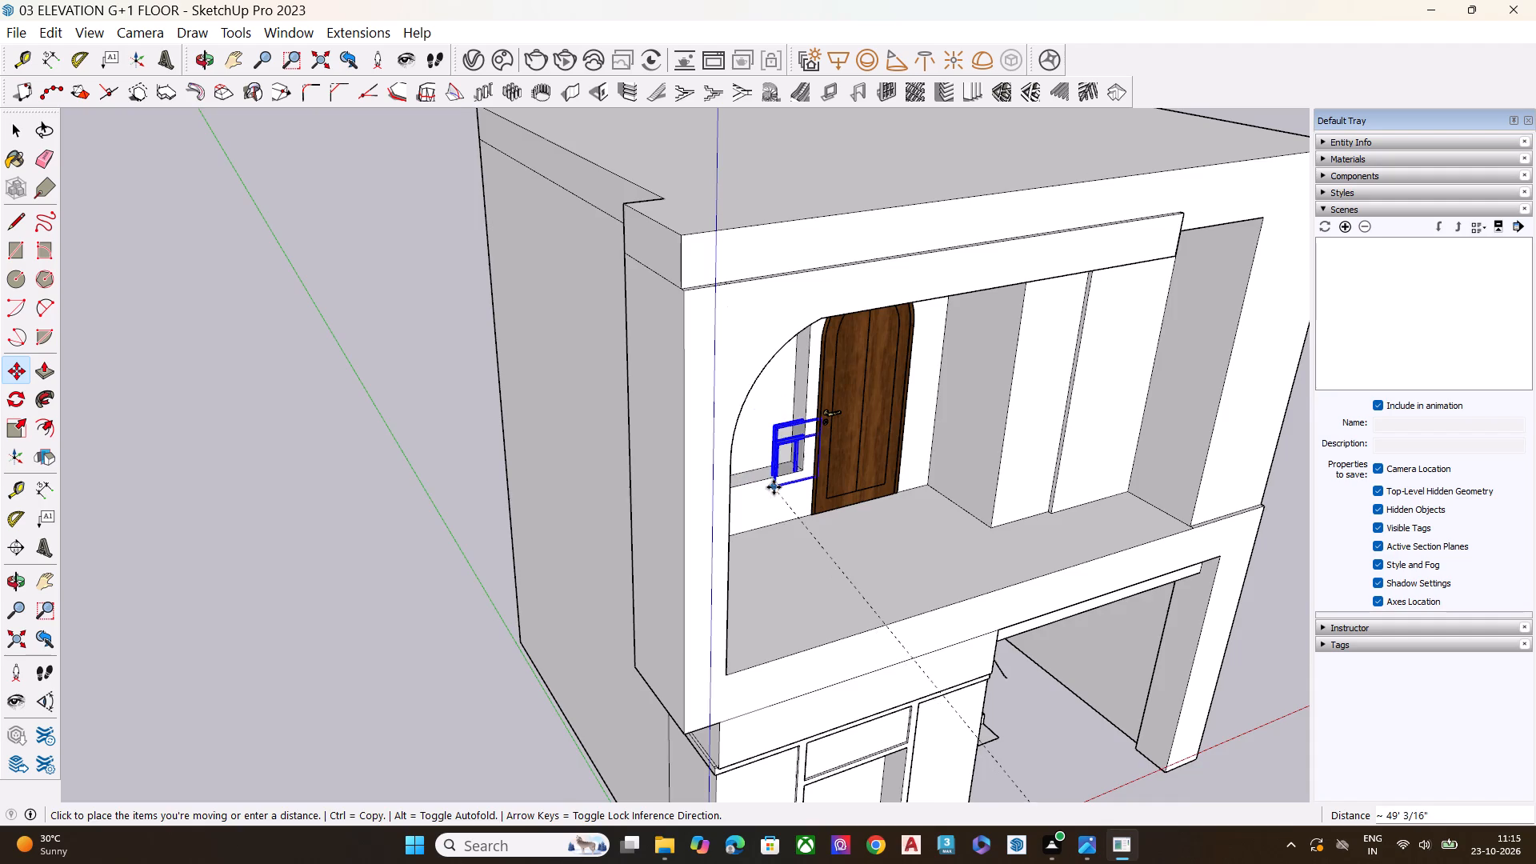
pyautogui.scroll(1, 741, 480)
pyautogui.moveTo(739, 480); pyautogui.dragTo(658, 505, button='middle')
pyautogui.scroll(13, 708, 476)
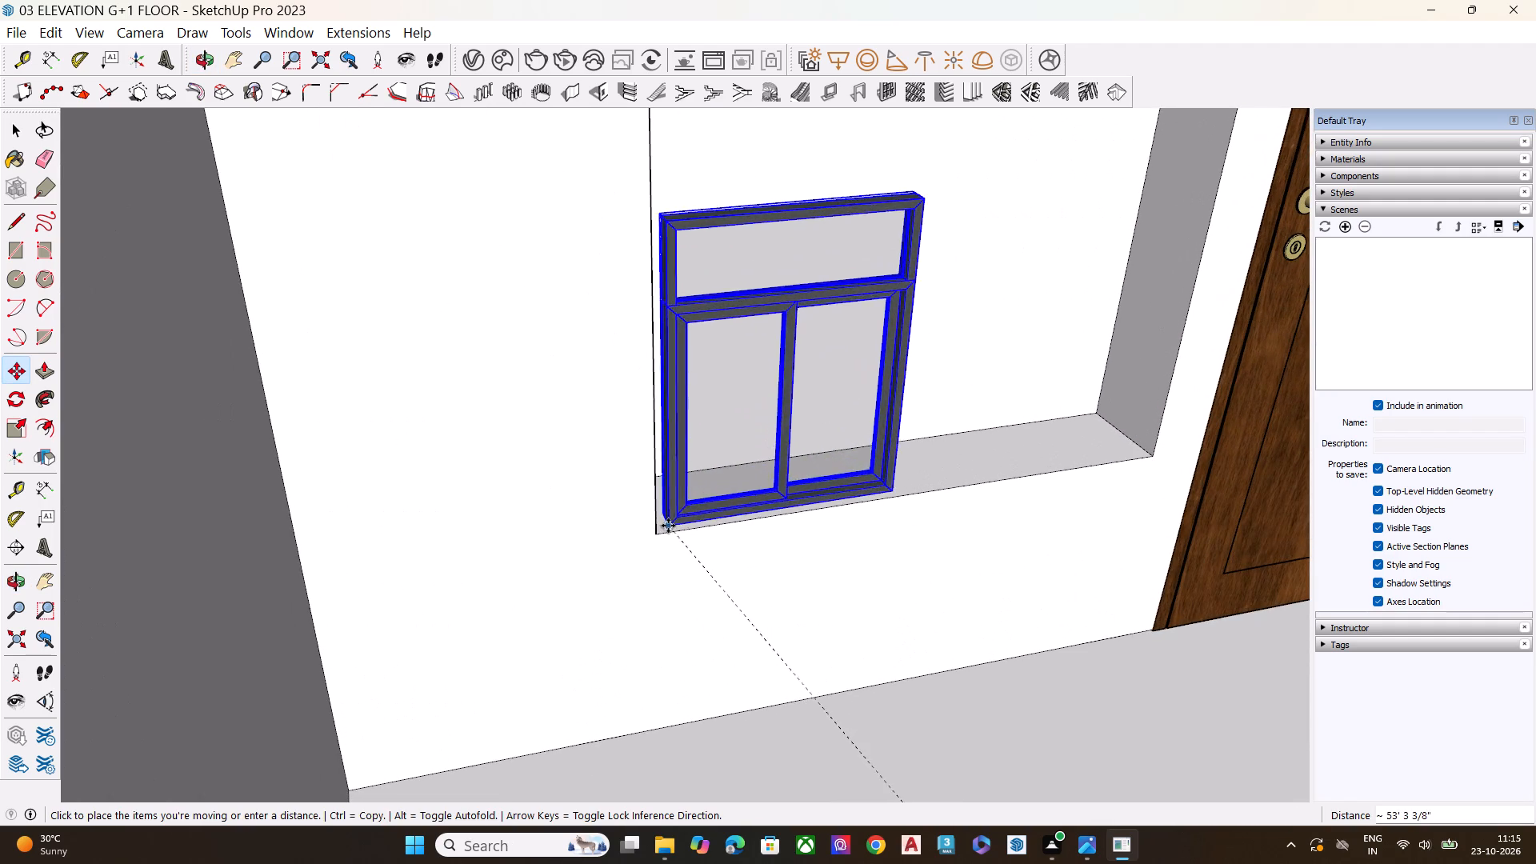
pyautogui.click(658, 533)
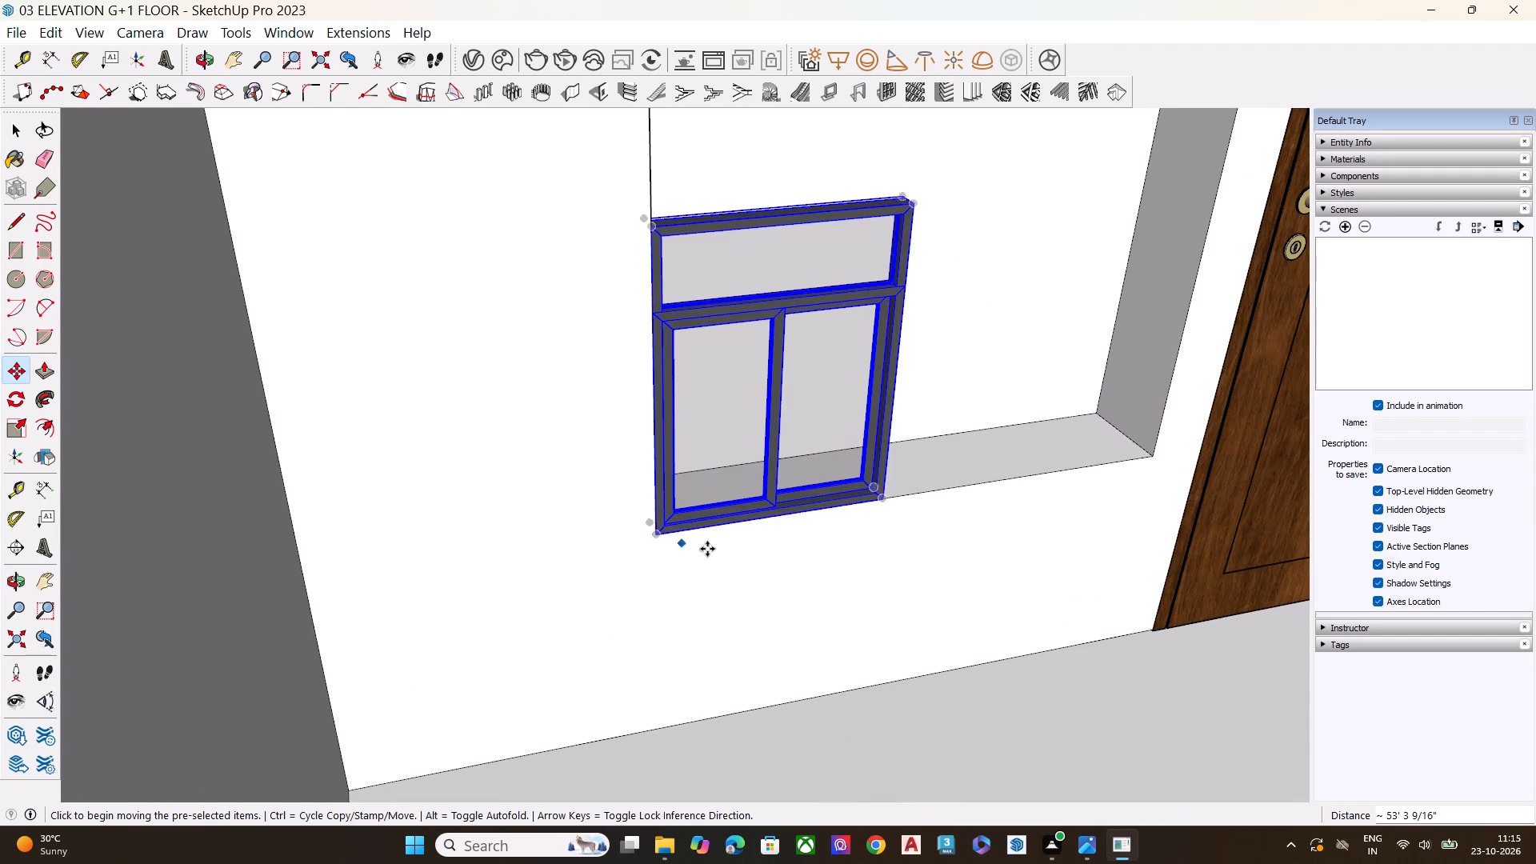
pyautogui.press('space')
# Scale the window's width by about 2.34 so that it spans to the recess edge nearest the arched door.
pyautogui.scroll(-4, 790, 626)
pyautogui.moveTo(819, 637); pyautogui.dragTo(738, 447, button='middle')
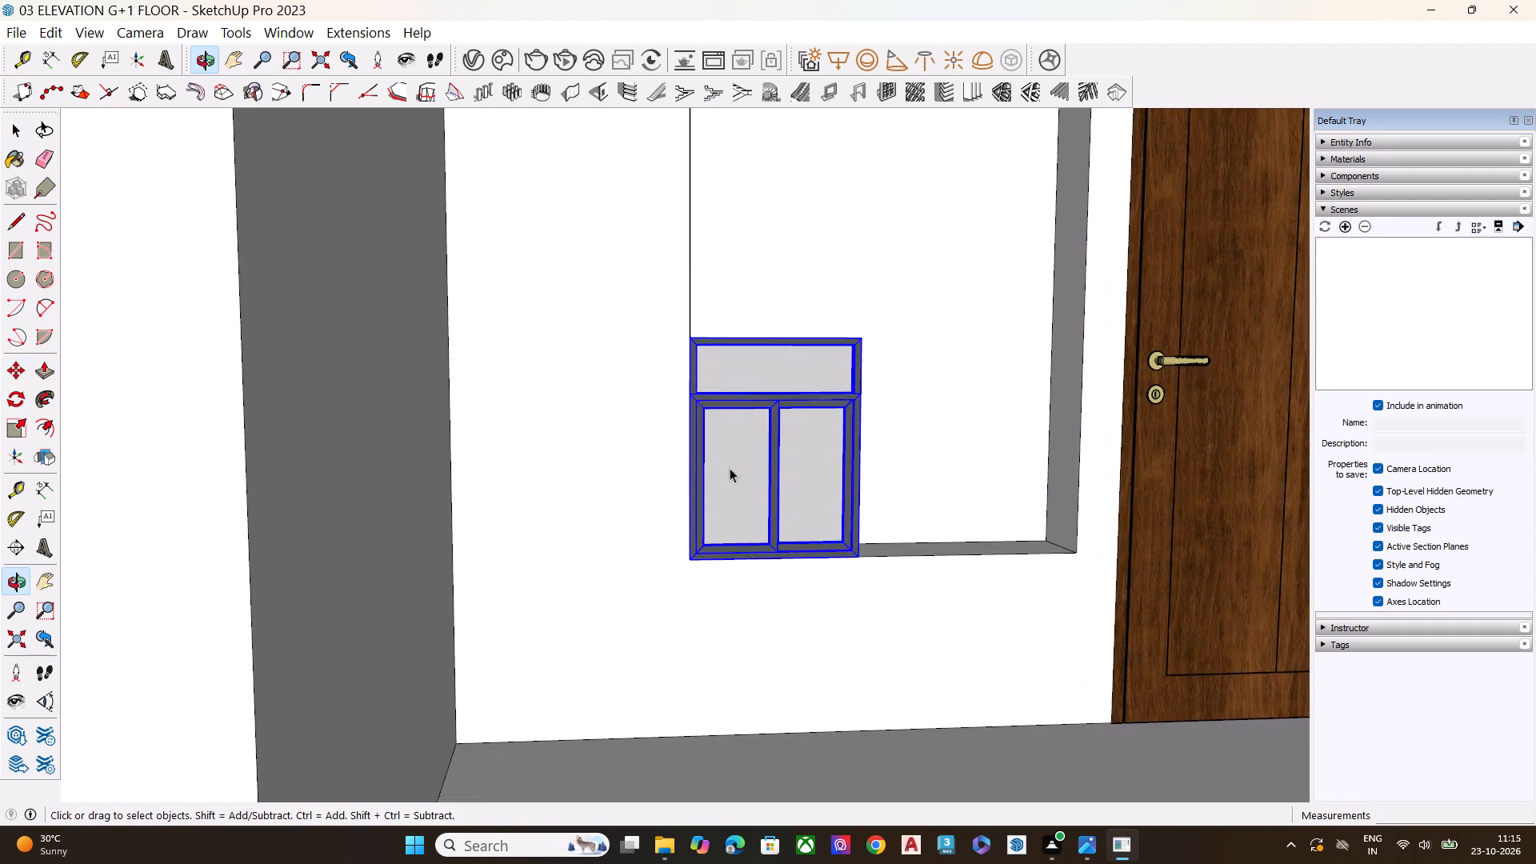
pyautogui.scroll(-1, 732, 516)
pyautogui.scroll(1, 732, 517)
pyautogui.scroll(-4, 732, 518)
pyautogui.press('s')
pyautogui.scroll(7, 819, 455)
pyautogui.moveTo(813, 482); pyautogui.dragTo(793, 497, button='middle')
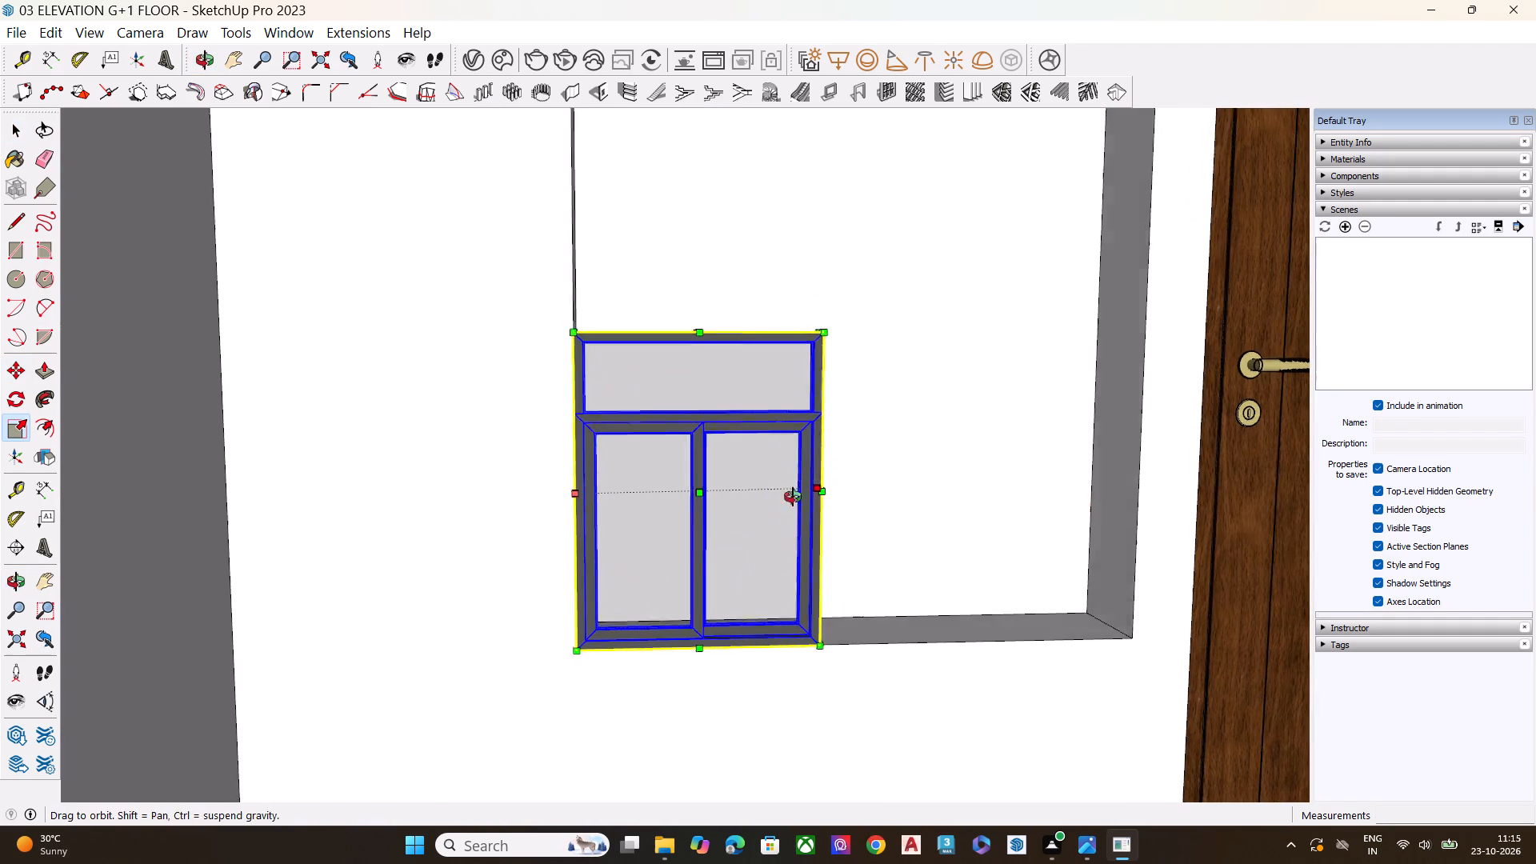
pyautogui.moveTo(793, 497); pyautogui.dragTo(665, 582, button='middle')
pyautogui.scroll(6, 798, 489)
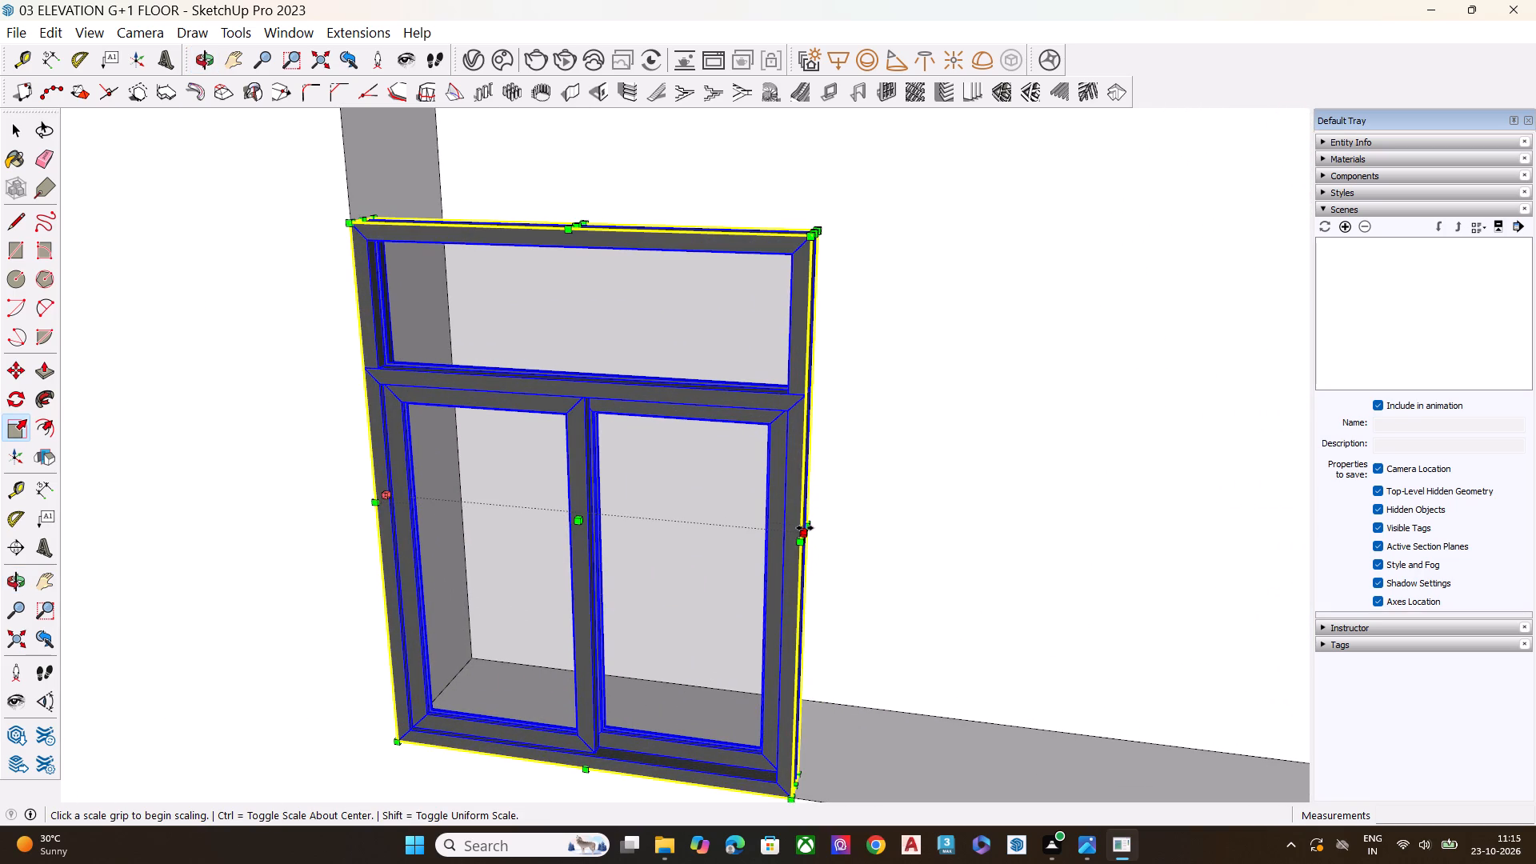
pyautogui.click(805, 528)
pyautogui.scroll(-7, 805, 528)
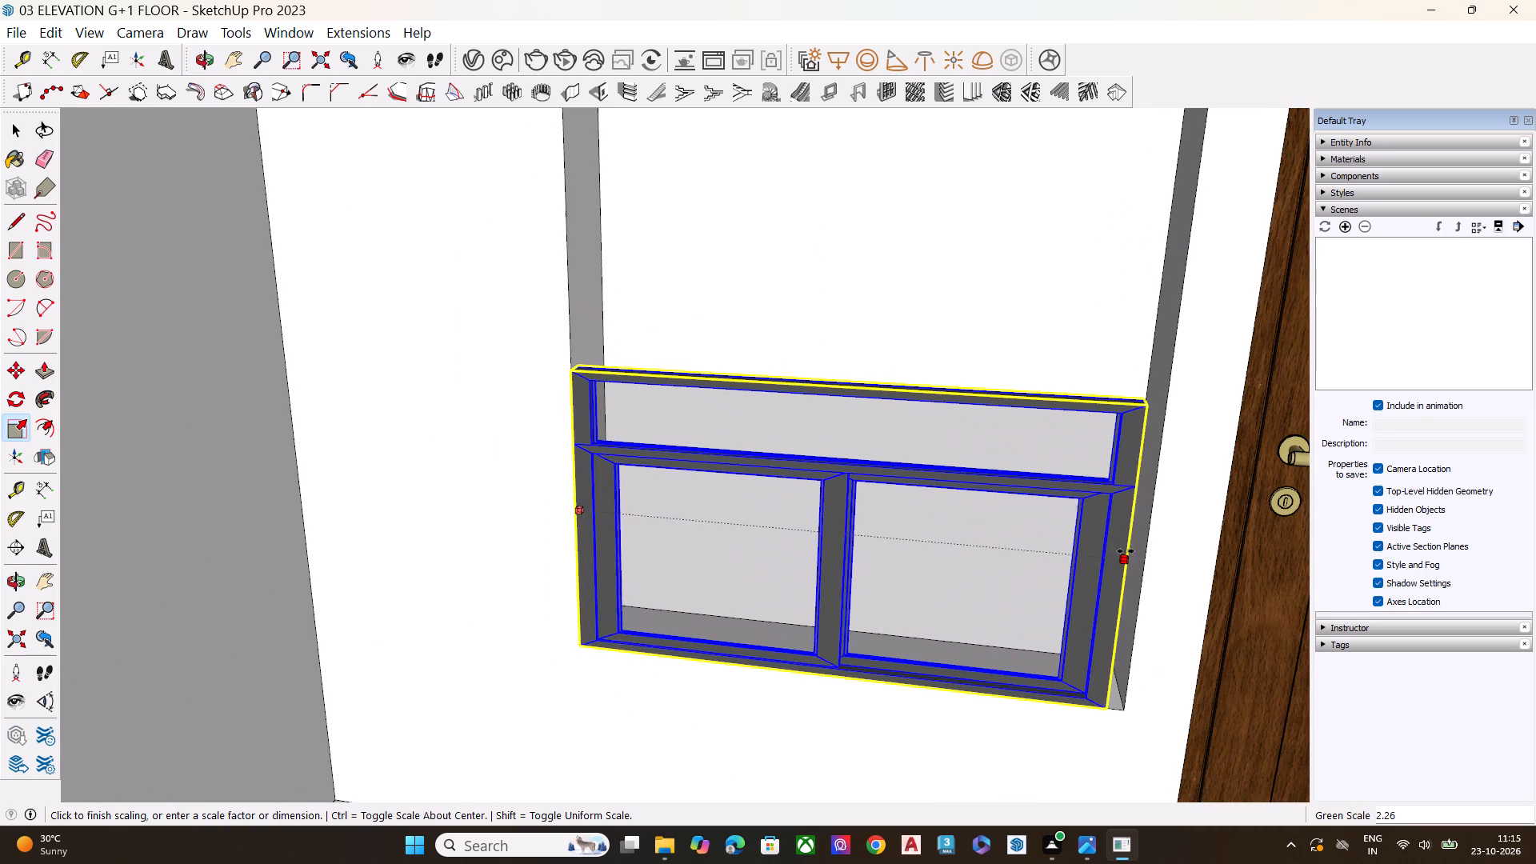
pyautogui.click(1142, 566)
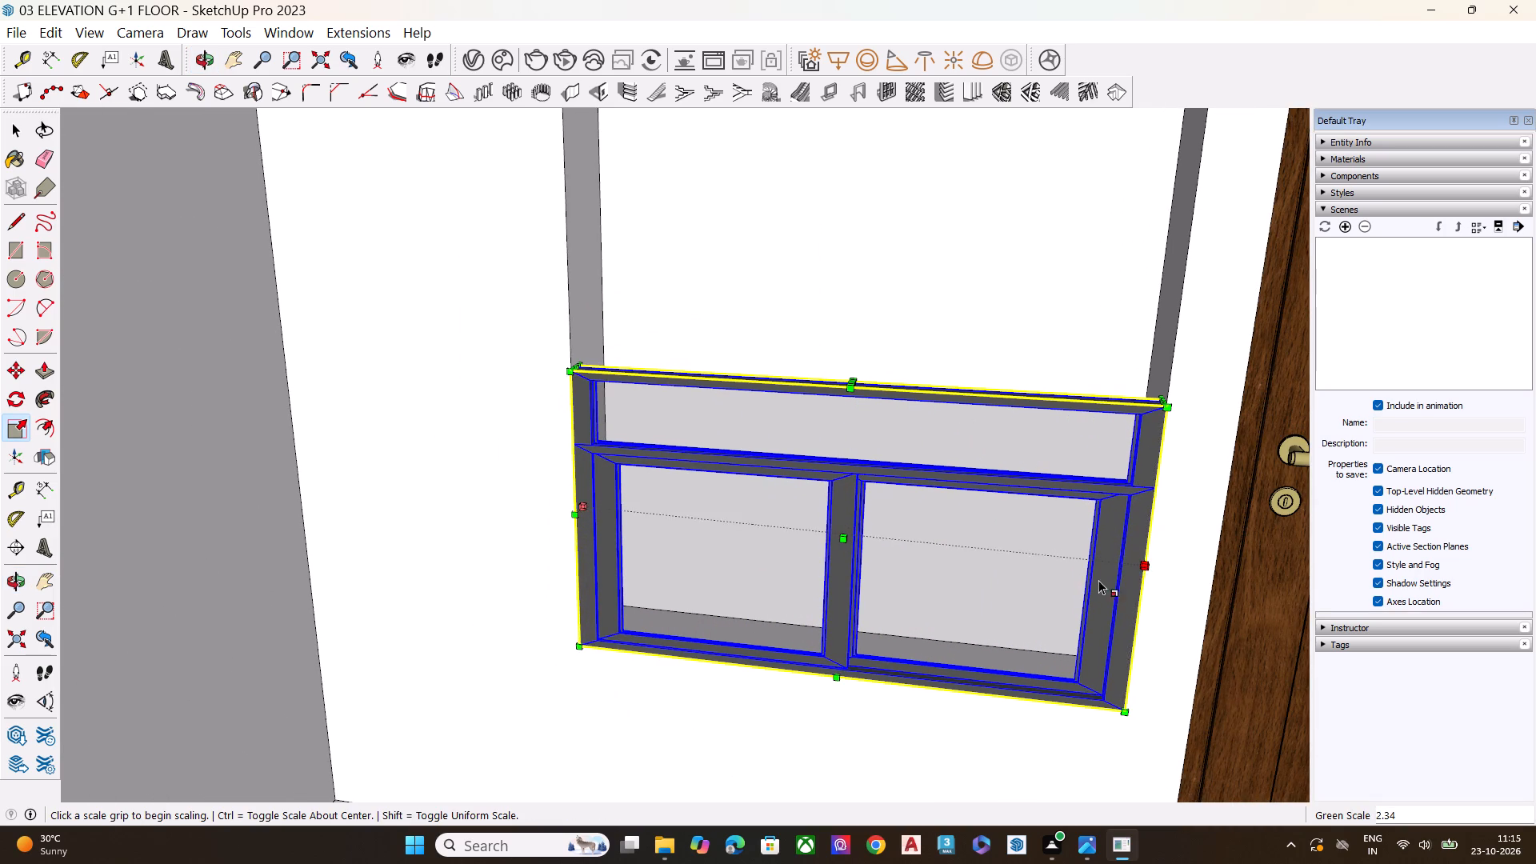
# Scale the window's height from its top centre by about 2.59, up to the top edge of the recess.
pyautogui.moveTo(850, 406); pyautogui.dragTo(850, 456, button='middle')
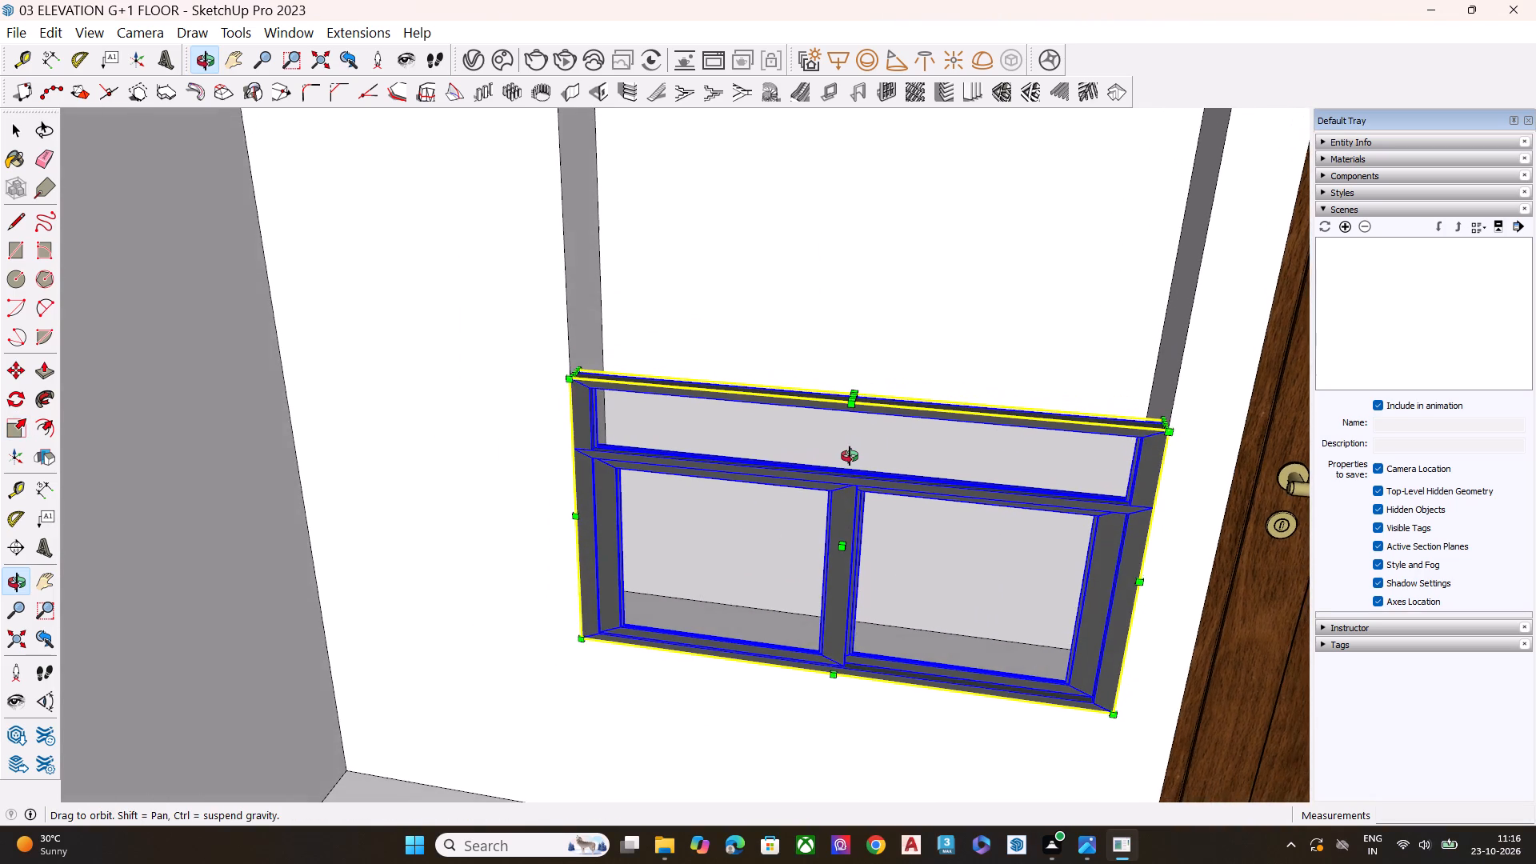
pyautogui.moveTo(850, 456); pyautogui.dragTo(791, 461, button='middle')
pyautogui.scroll(5, 829, 419)
pyautogui.click(853, 399)
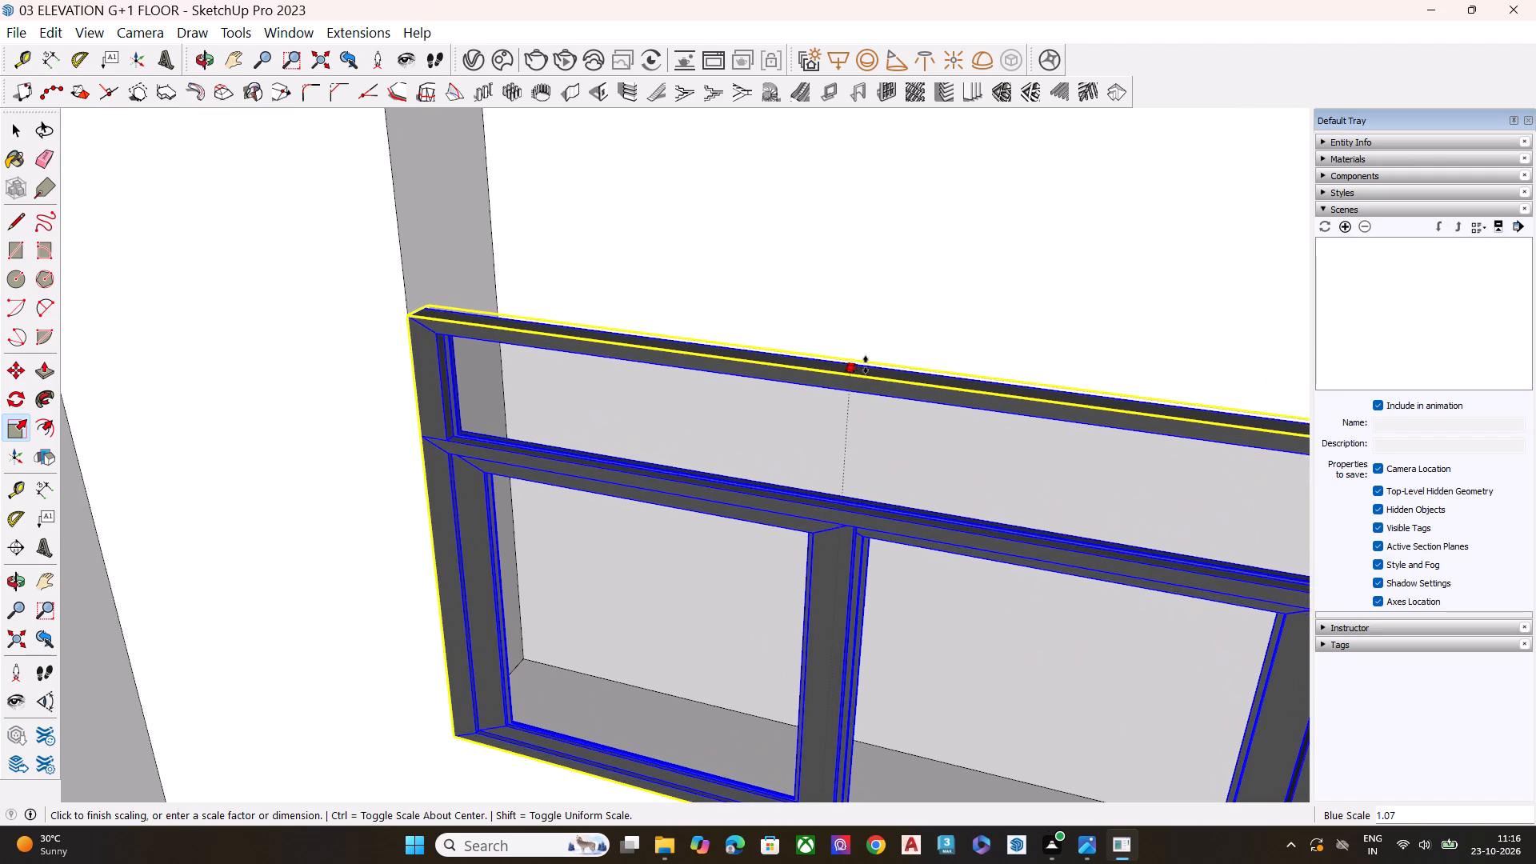
pyautogui.scroll(-15, 867, 365)
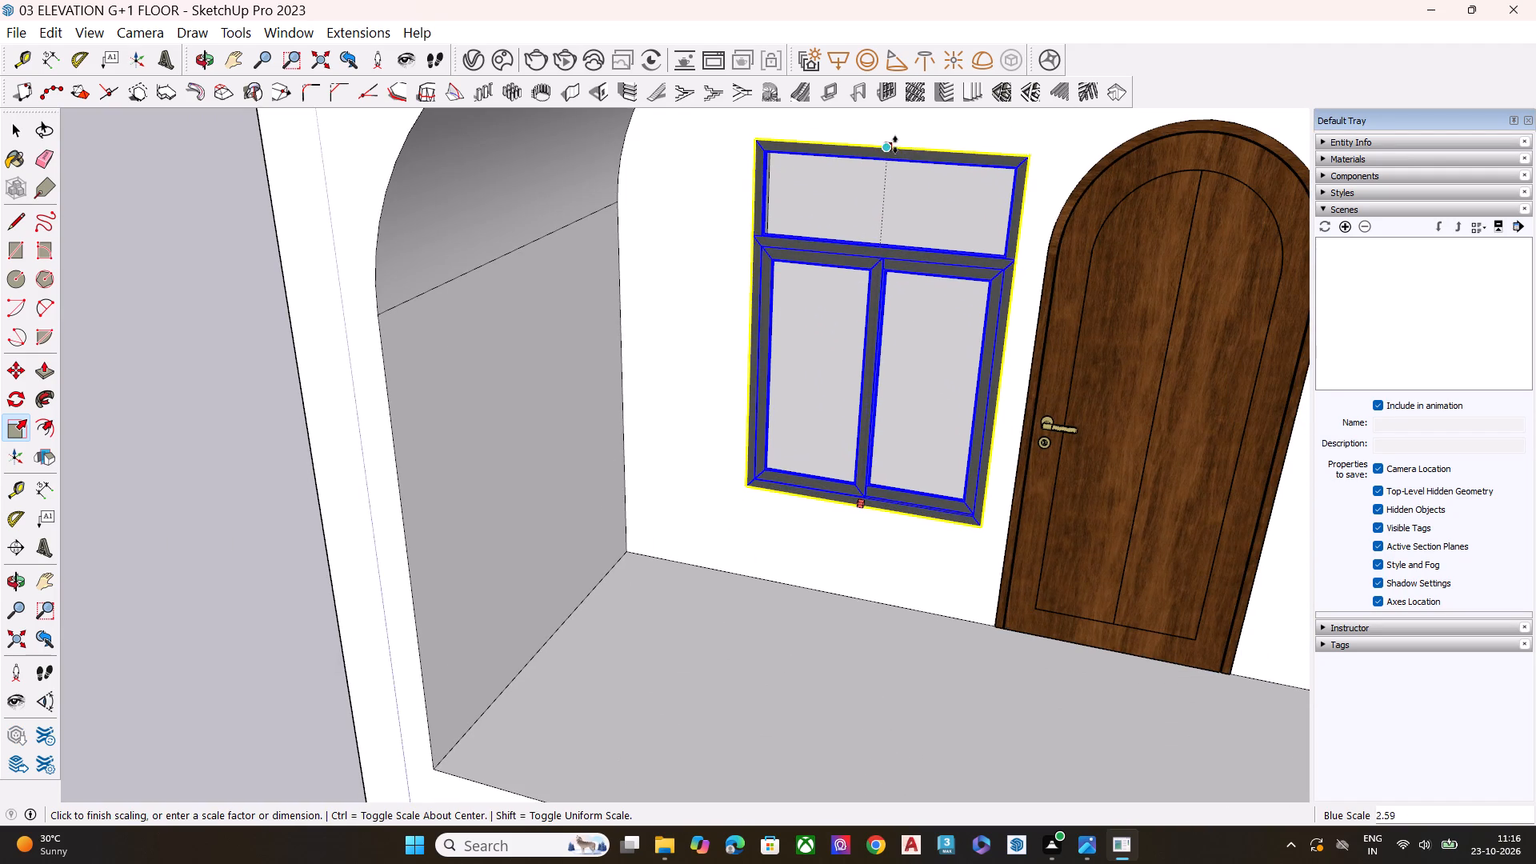
pyautogui.click(895, 144)
pyautogui.press('space')
# Examine the fit of the window in its recess beside the arched door, with nothing selected.
pyautogui.scroll(-4, 891, 412)
pyautogui.moveTo(939, 328); pyautogui.dragTo(1008, 282, button='middle')
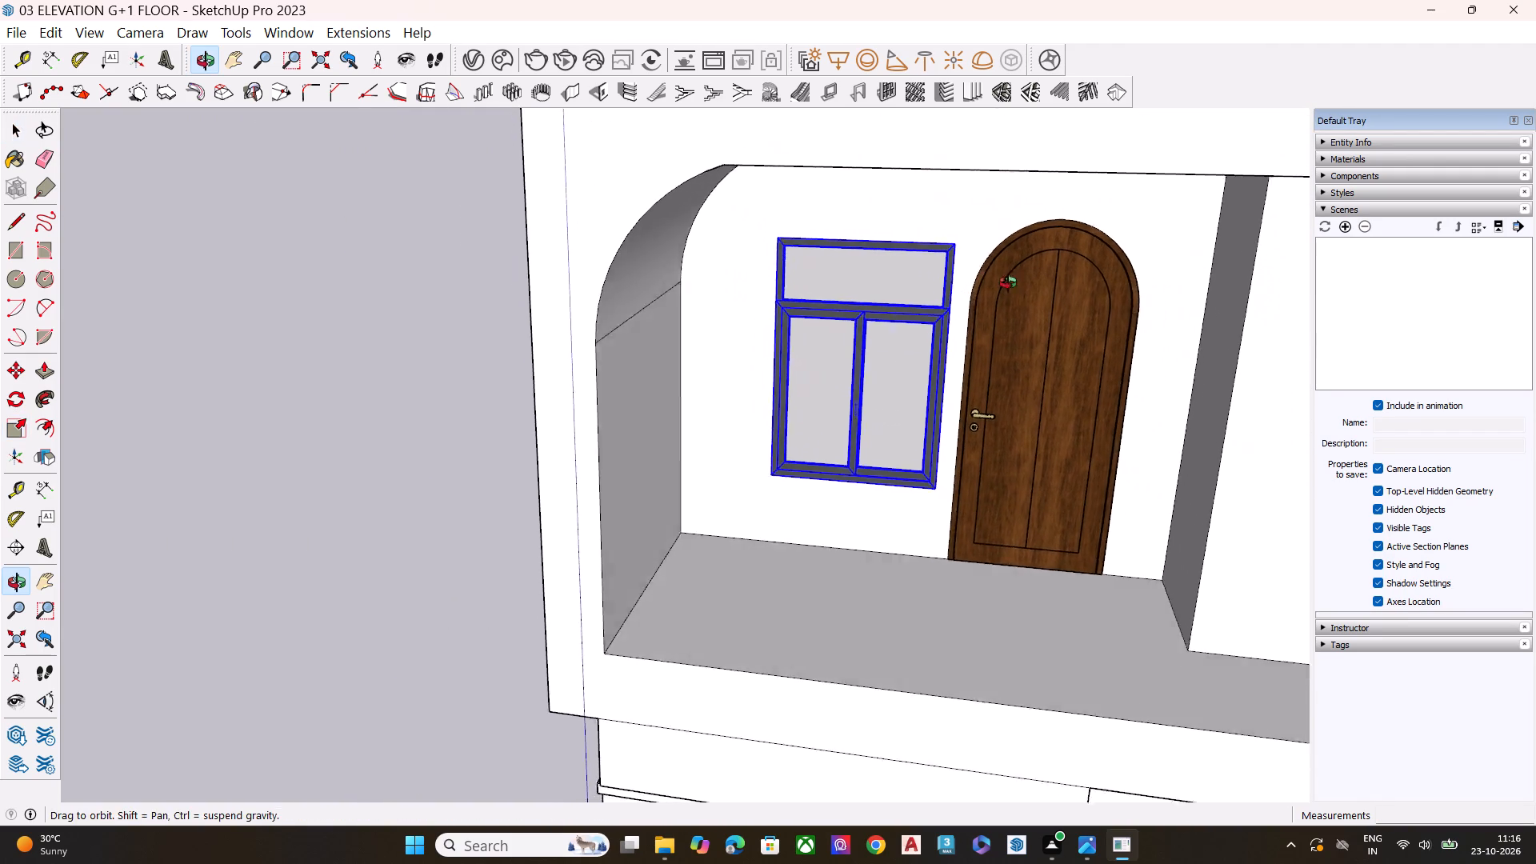
pyautogui.moveTo(1008, 282); pyautogui.dragTo(1050, 277, button='middle')
pyautogui.scroll(2, 1050, 277)
pyautogui.scroll(-1, 903, 323)
pyautogui.scroll(1, 898, 324)
pyautogui.scroll(-6, 879, 337)
pyautogui.moveTo(937, 413); pyautogui.dragTo(1039, 283, button='middle')
pyautogui.doubleClick(450, 533)
pyautogui.press('space')
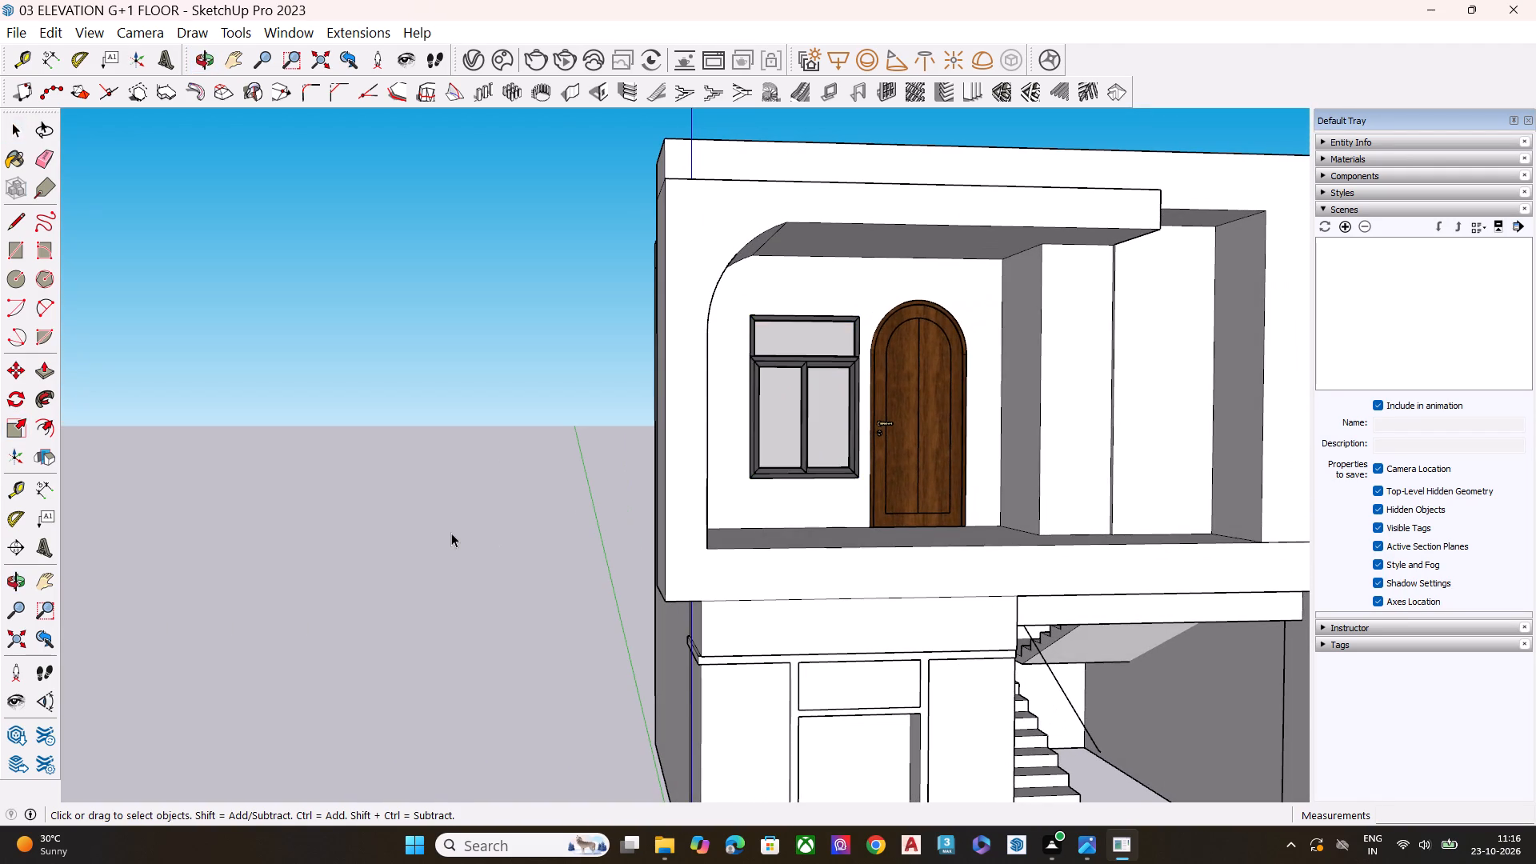
# Examine the house elevation from several angles, checking the upper-floor recess with its window and arched door.
pyautogui.scroll(-2, 586, 490)
pyautogui.scroll(1, 586, 490)
pyautogui.scroll(-6, 586, 490)
pyautogui.moveTo(659, 493); pyautogui.dragTo(934, 438, button='middle')
pyautogui.scroll(7, 951, 514)
pyautogui.click(958, 614)
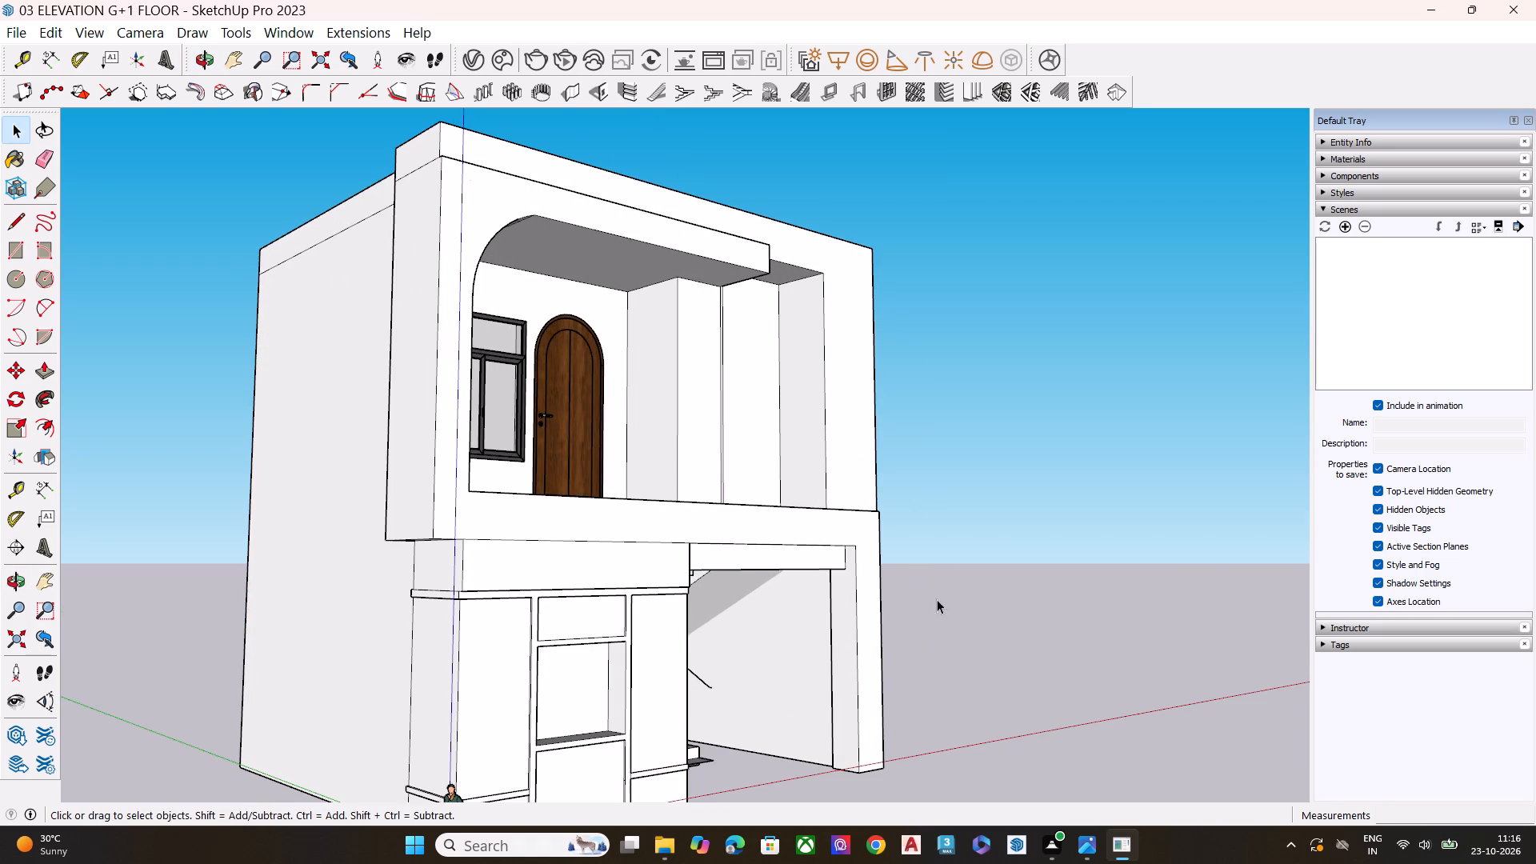
pyautogui.scroll(-6, 894, 585)
pyautogui.moveTo(906, 601); pyautogui.dragTo(850, 618, button='middle')
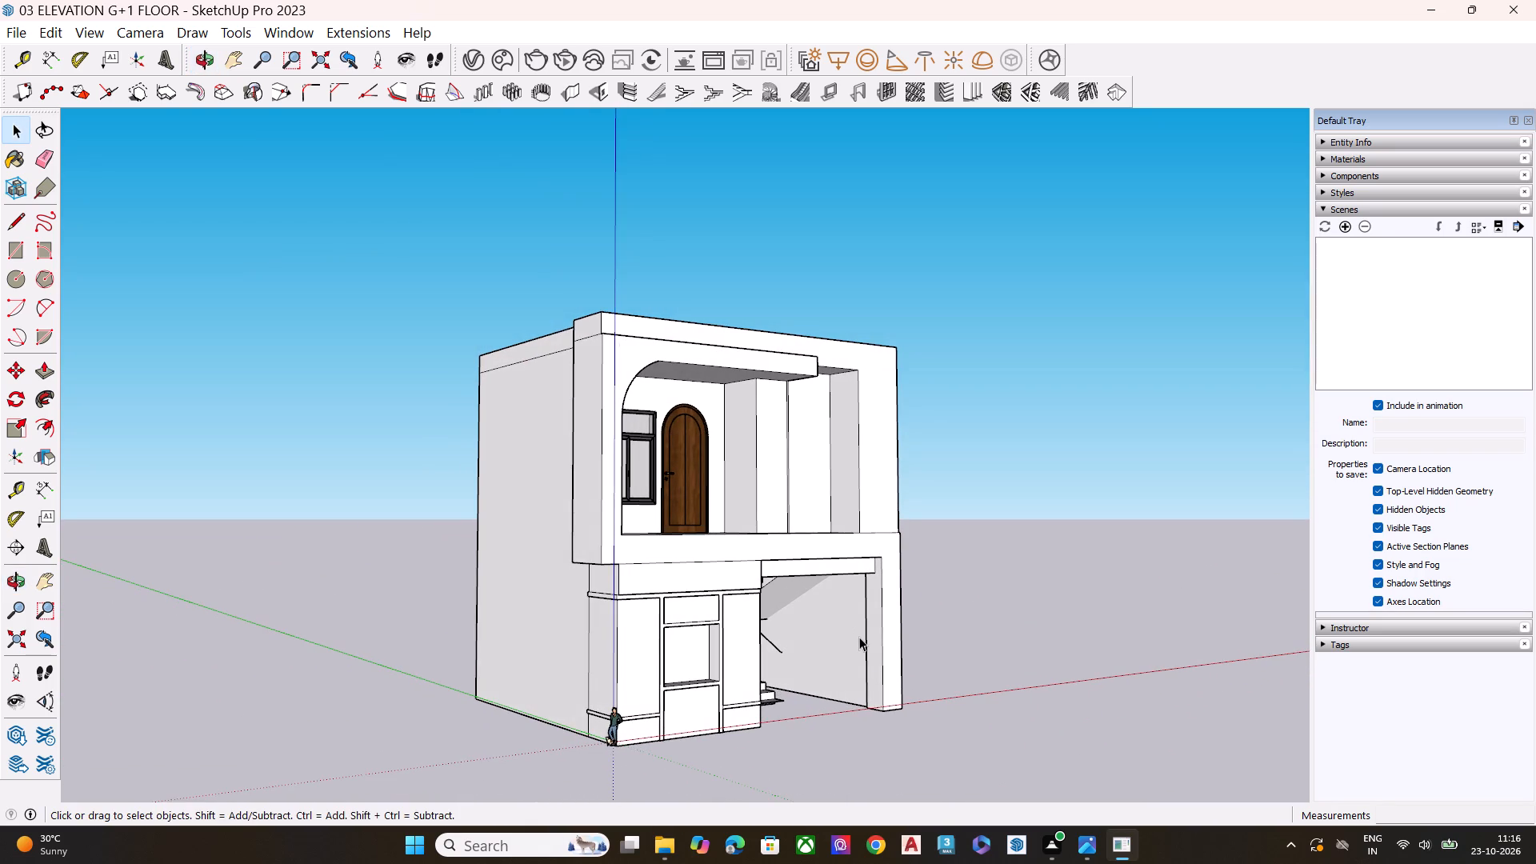
pyautogui.scroll(-5, 832, 675)
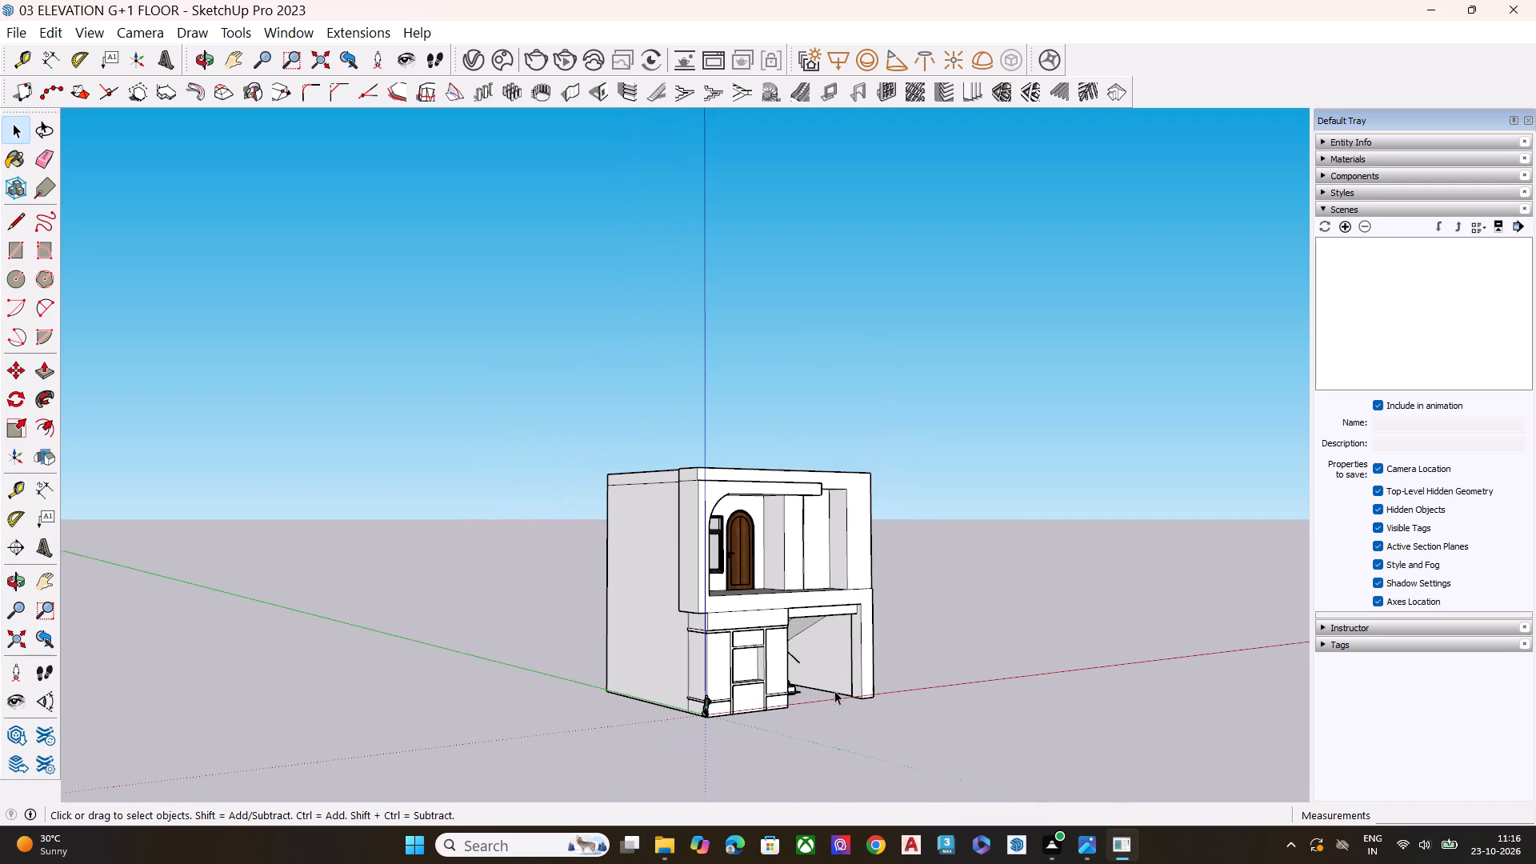
pyautogui.moveTo(854, 706); pyautogui.dragTo(772, 786, button='middle')
pyautogui.scroll(8, 833, 697)
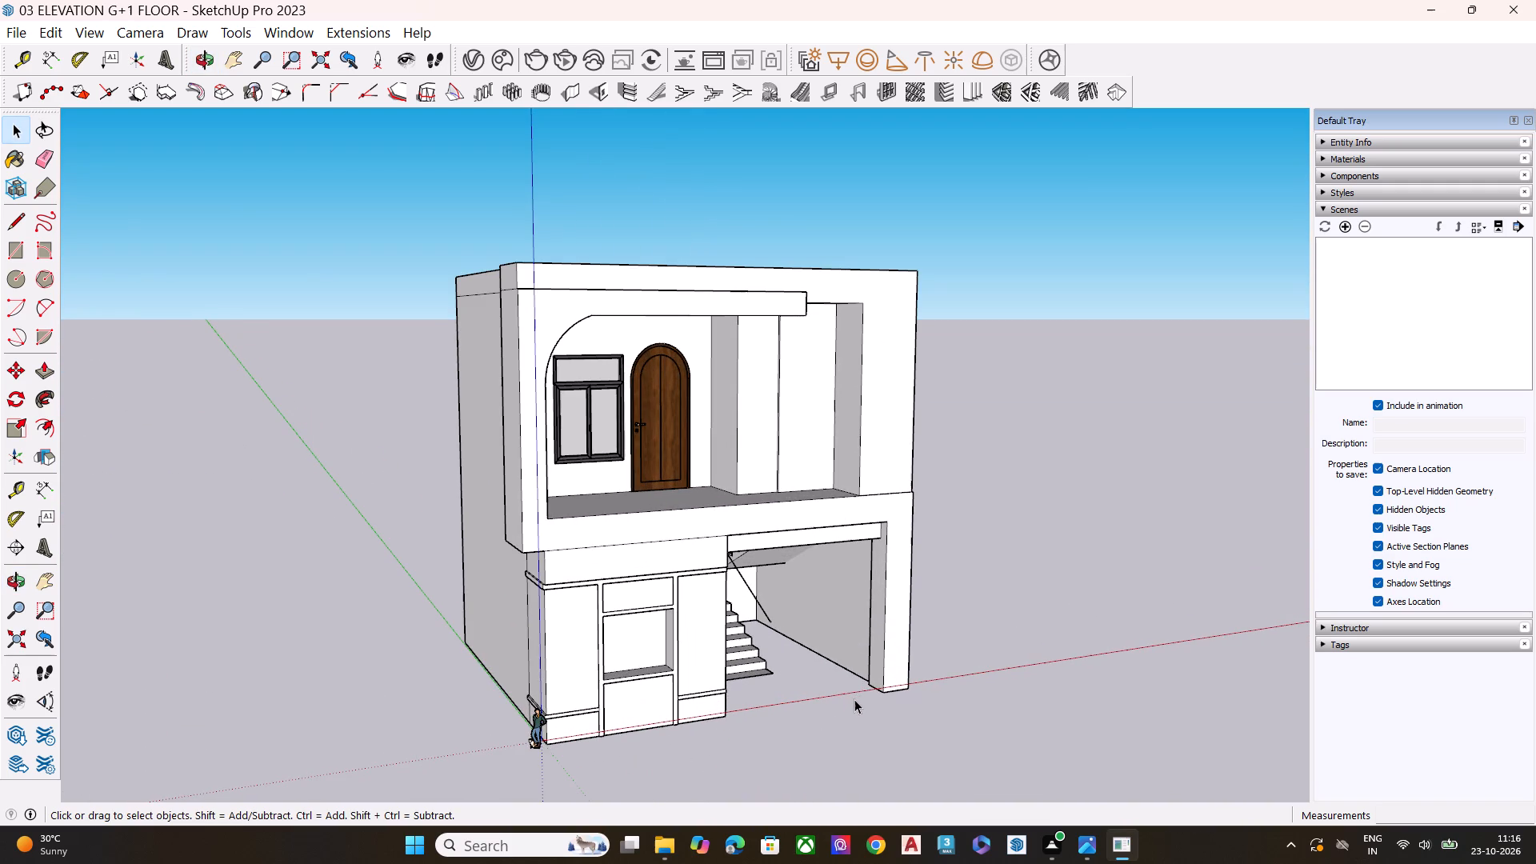
pyautogui.moveTo(826, 628); pyautogui.dragTo(682, 516, button='middle')
pyautogui.press('space')
pyautogui.scroll(4, 590, 454)
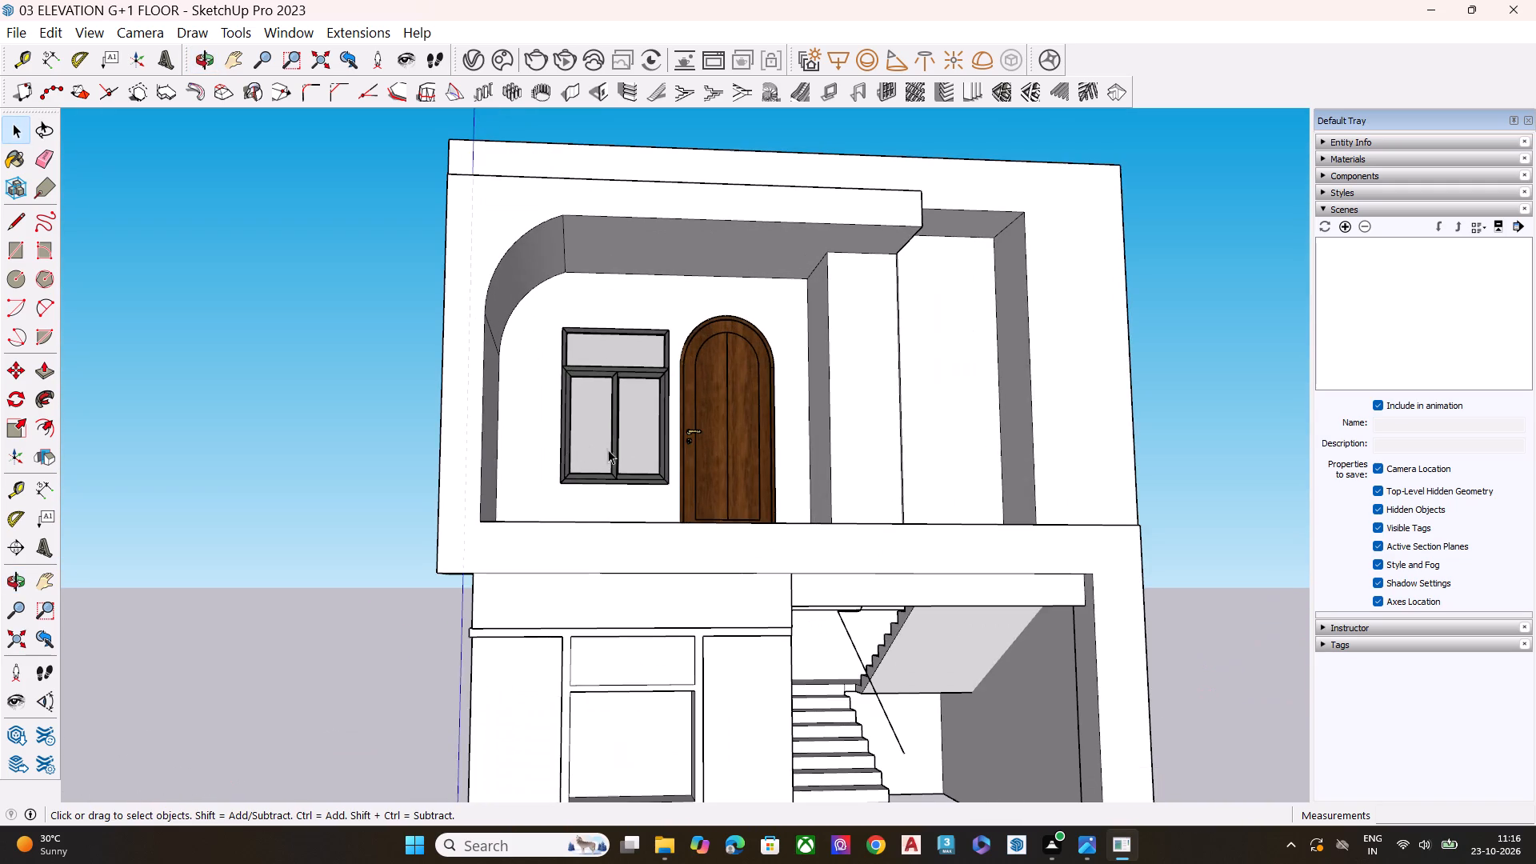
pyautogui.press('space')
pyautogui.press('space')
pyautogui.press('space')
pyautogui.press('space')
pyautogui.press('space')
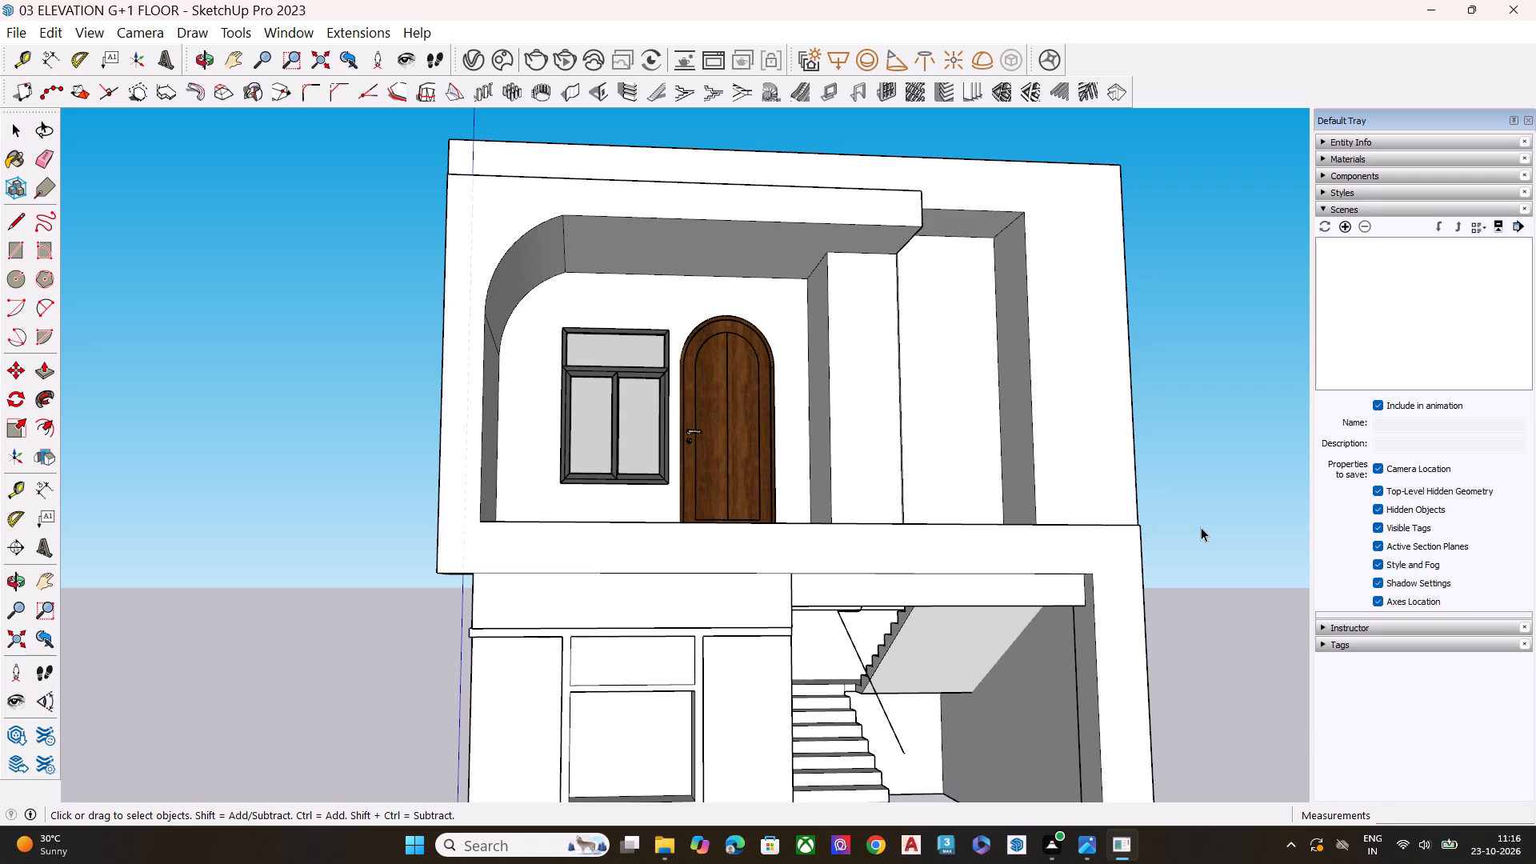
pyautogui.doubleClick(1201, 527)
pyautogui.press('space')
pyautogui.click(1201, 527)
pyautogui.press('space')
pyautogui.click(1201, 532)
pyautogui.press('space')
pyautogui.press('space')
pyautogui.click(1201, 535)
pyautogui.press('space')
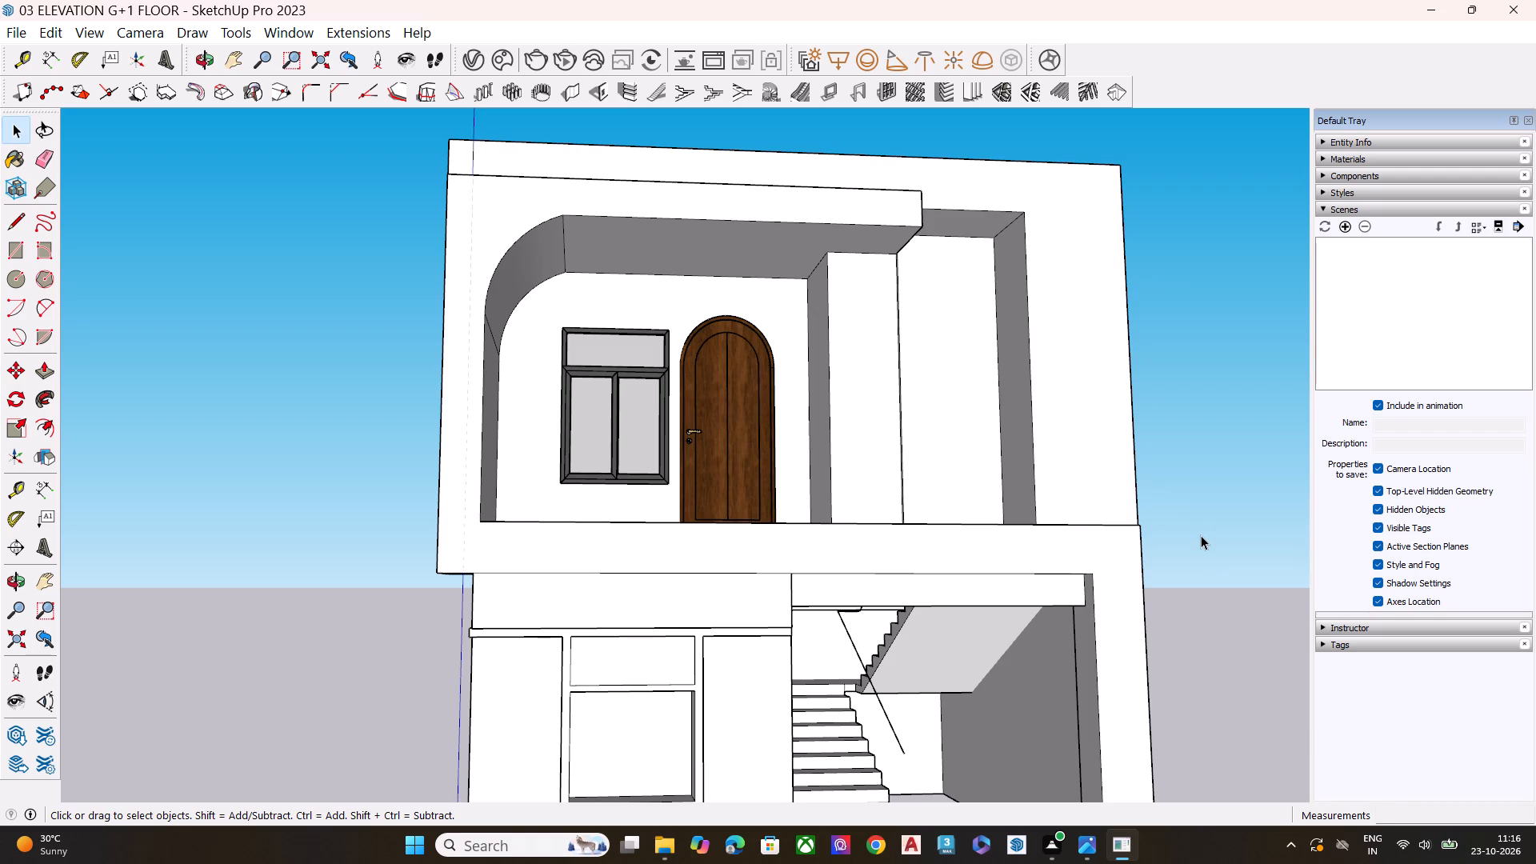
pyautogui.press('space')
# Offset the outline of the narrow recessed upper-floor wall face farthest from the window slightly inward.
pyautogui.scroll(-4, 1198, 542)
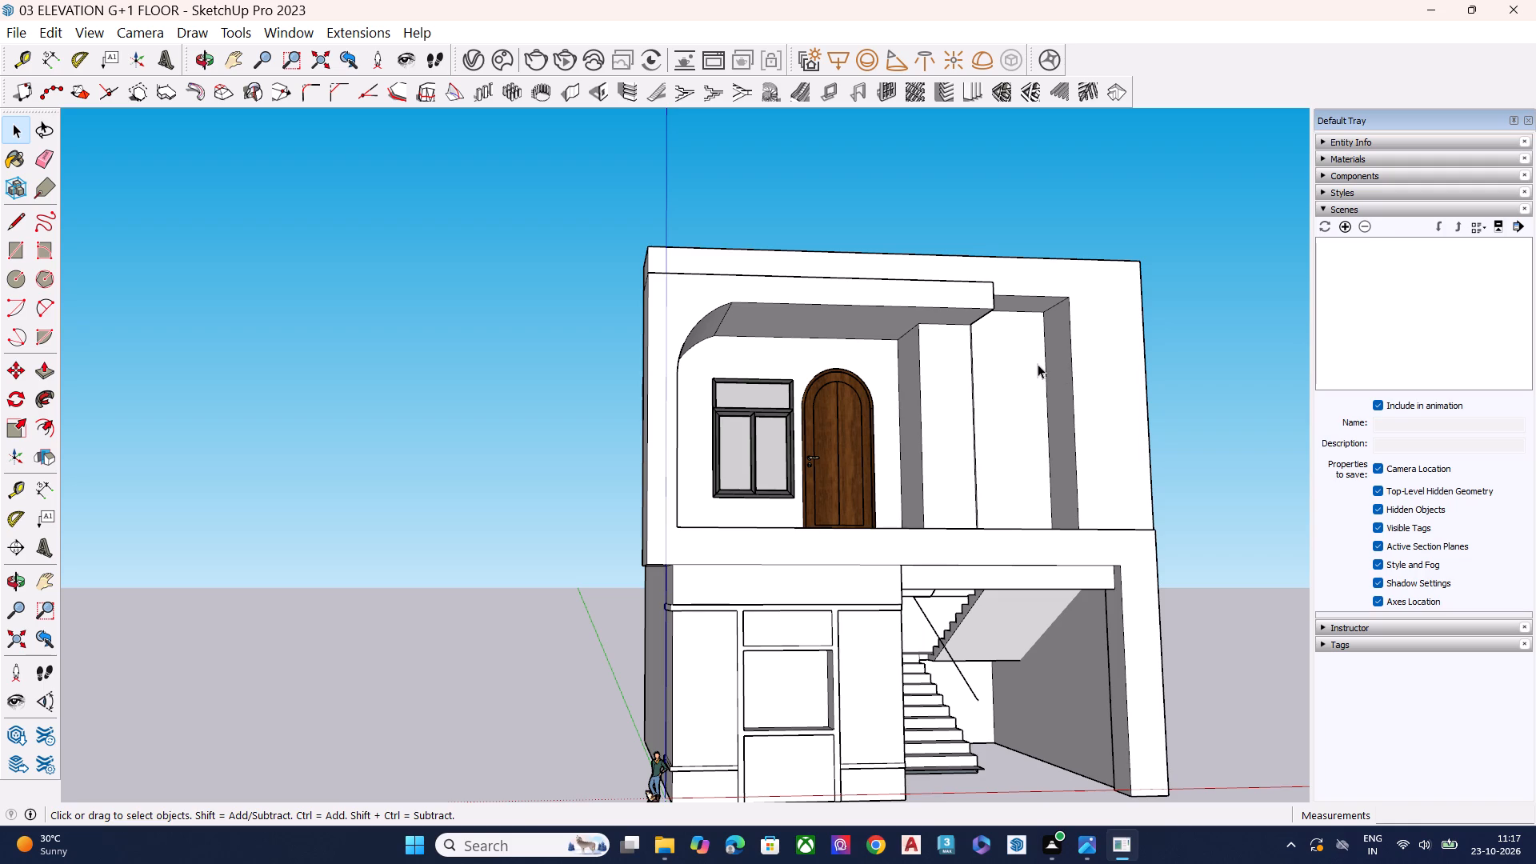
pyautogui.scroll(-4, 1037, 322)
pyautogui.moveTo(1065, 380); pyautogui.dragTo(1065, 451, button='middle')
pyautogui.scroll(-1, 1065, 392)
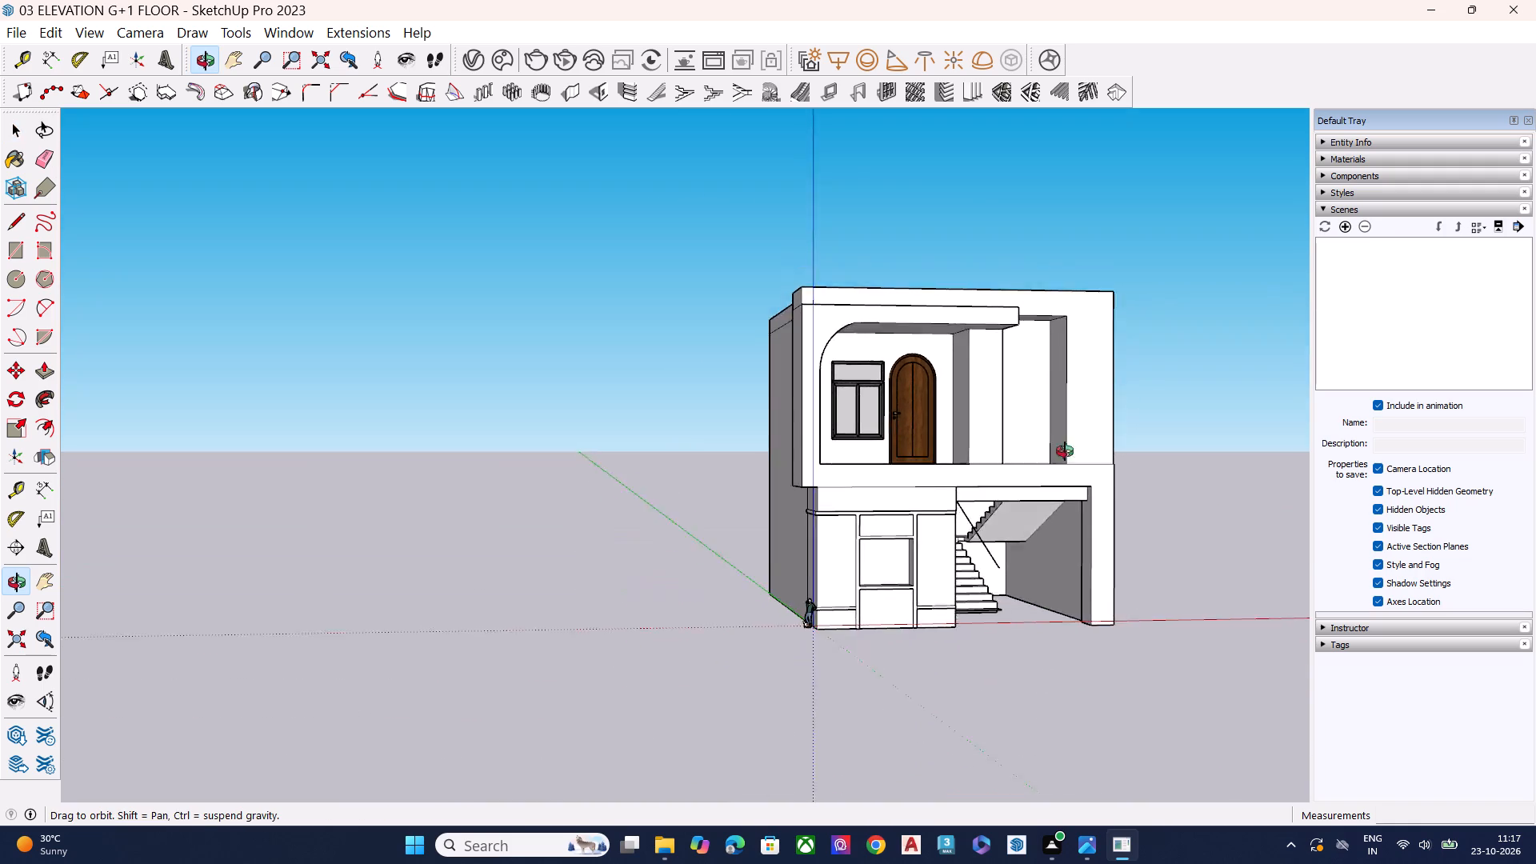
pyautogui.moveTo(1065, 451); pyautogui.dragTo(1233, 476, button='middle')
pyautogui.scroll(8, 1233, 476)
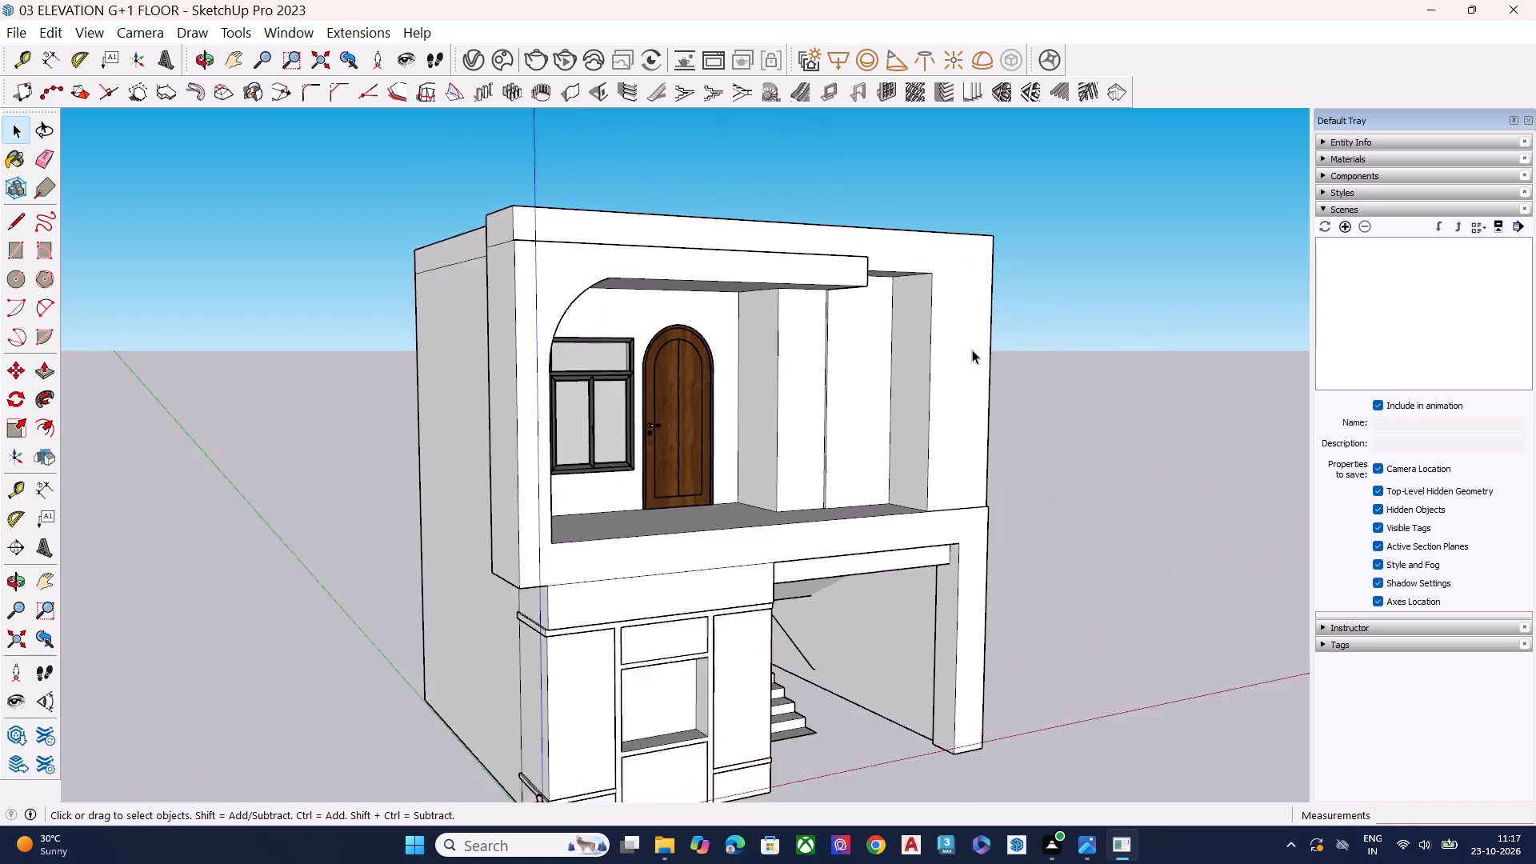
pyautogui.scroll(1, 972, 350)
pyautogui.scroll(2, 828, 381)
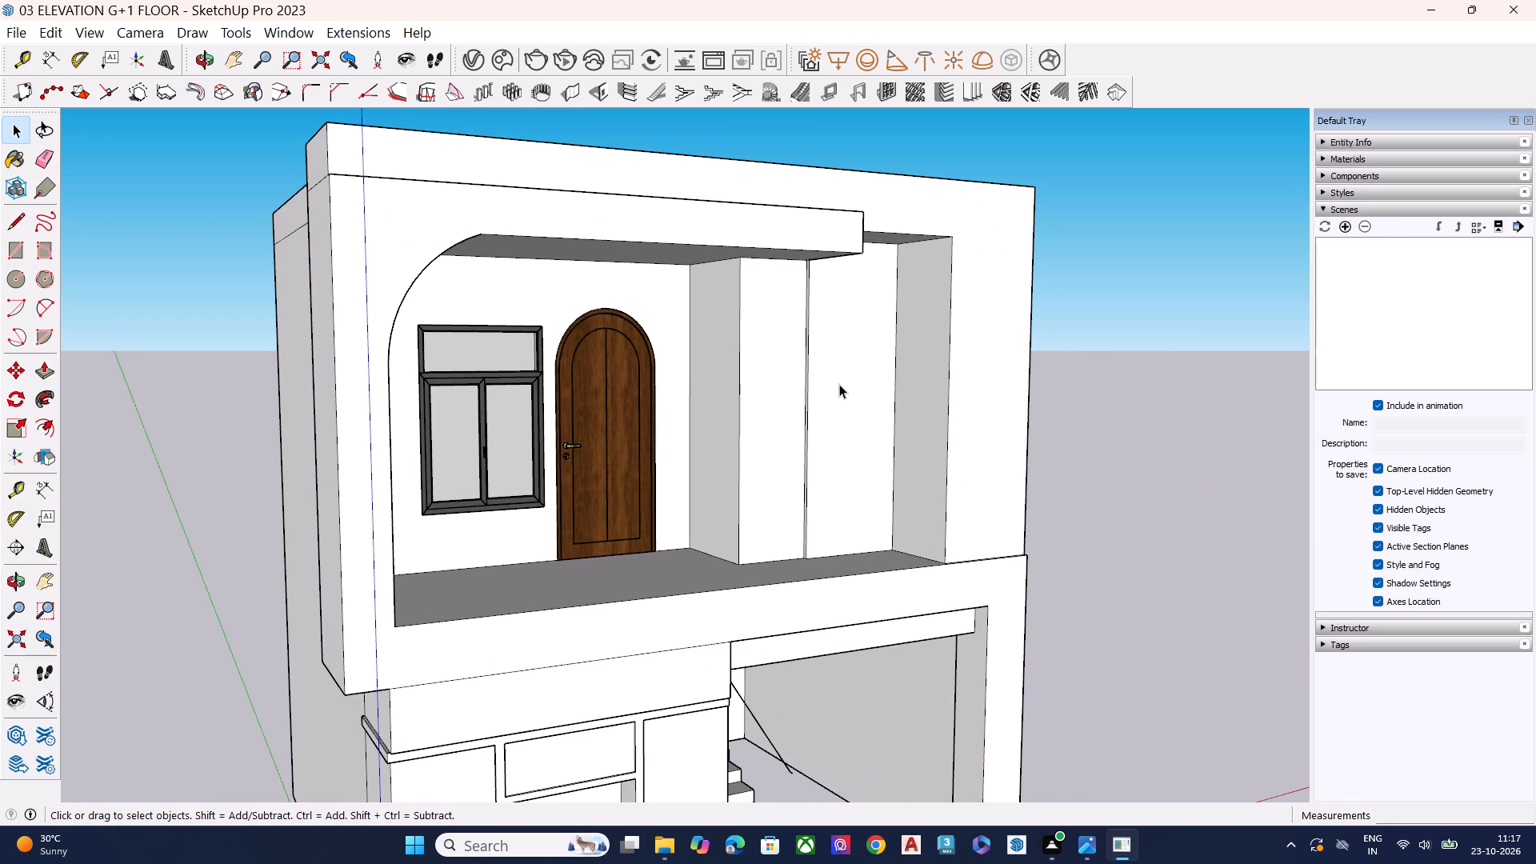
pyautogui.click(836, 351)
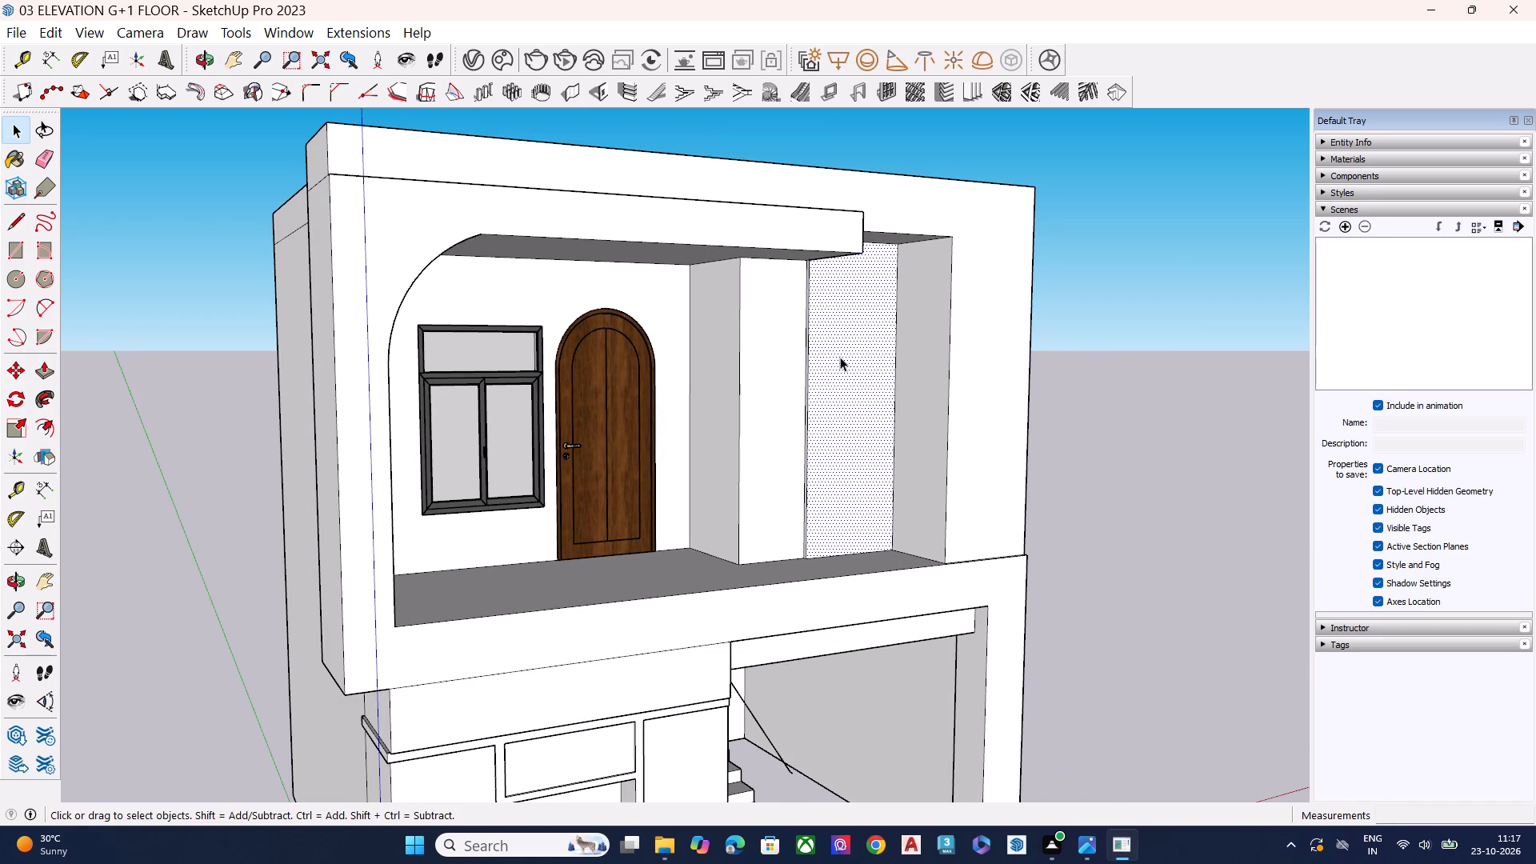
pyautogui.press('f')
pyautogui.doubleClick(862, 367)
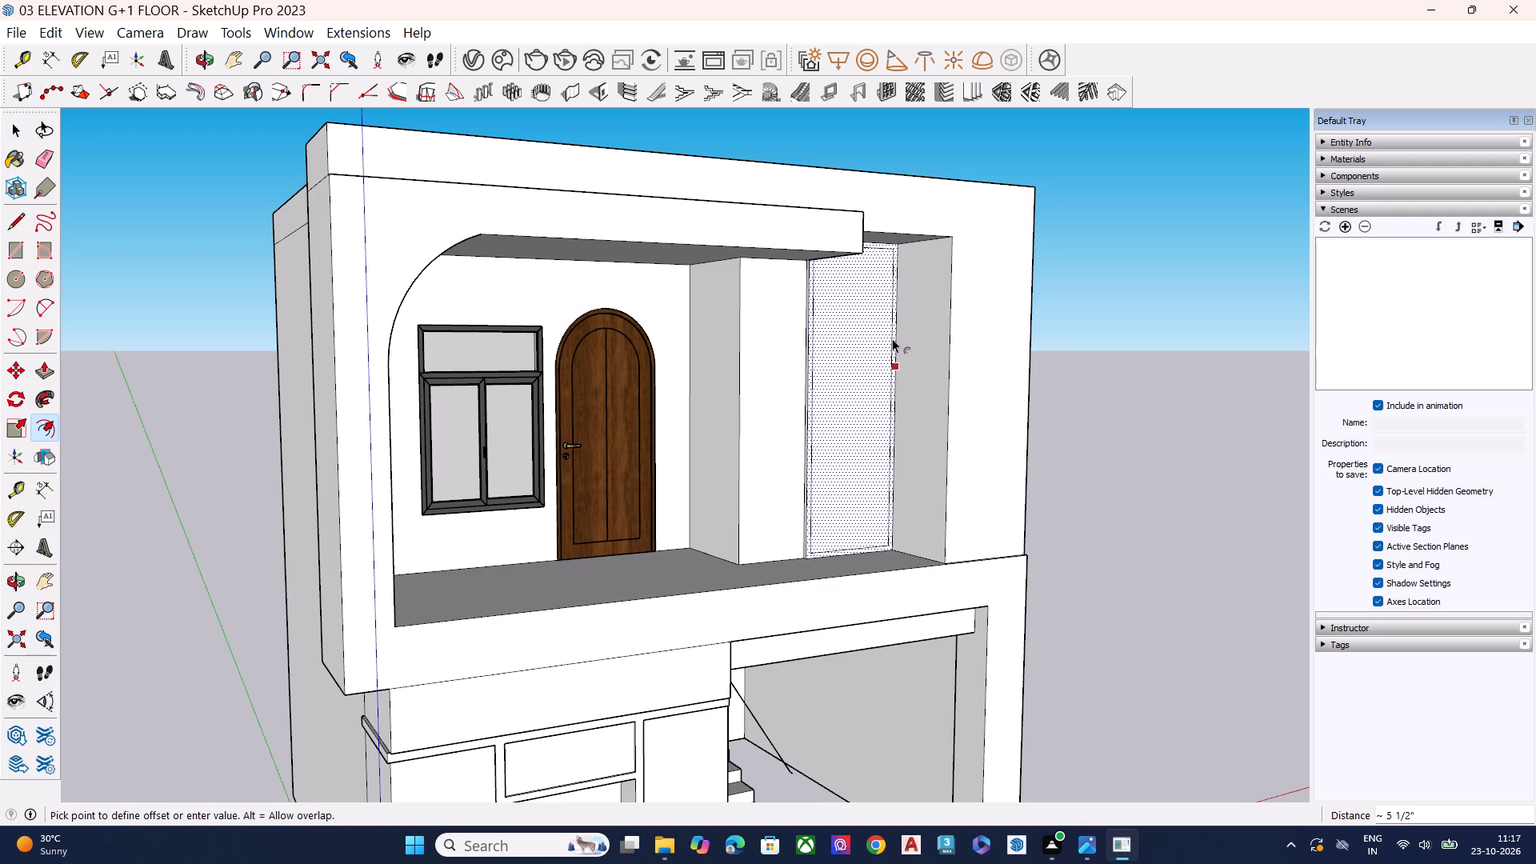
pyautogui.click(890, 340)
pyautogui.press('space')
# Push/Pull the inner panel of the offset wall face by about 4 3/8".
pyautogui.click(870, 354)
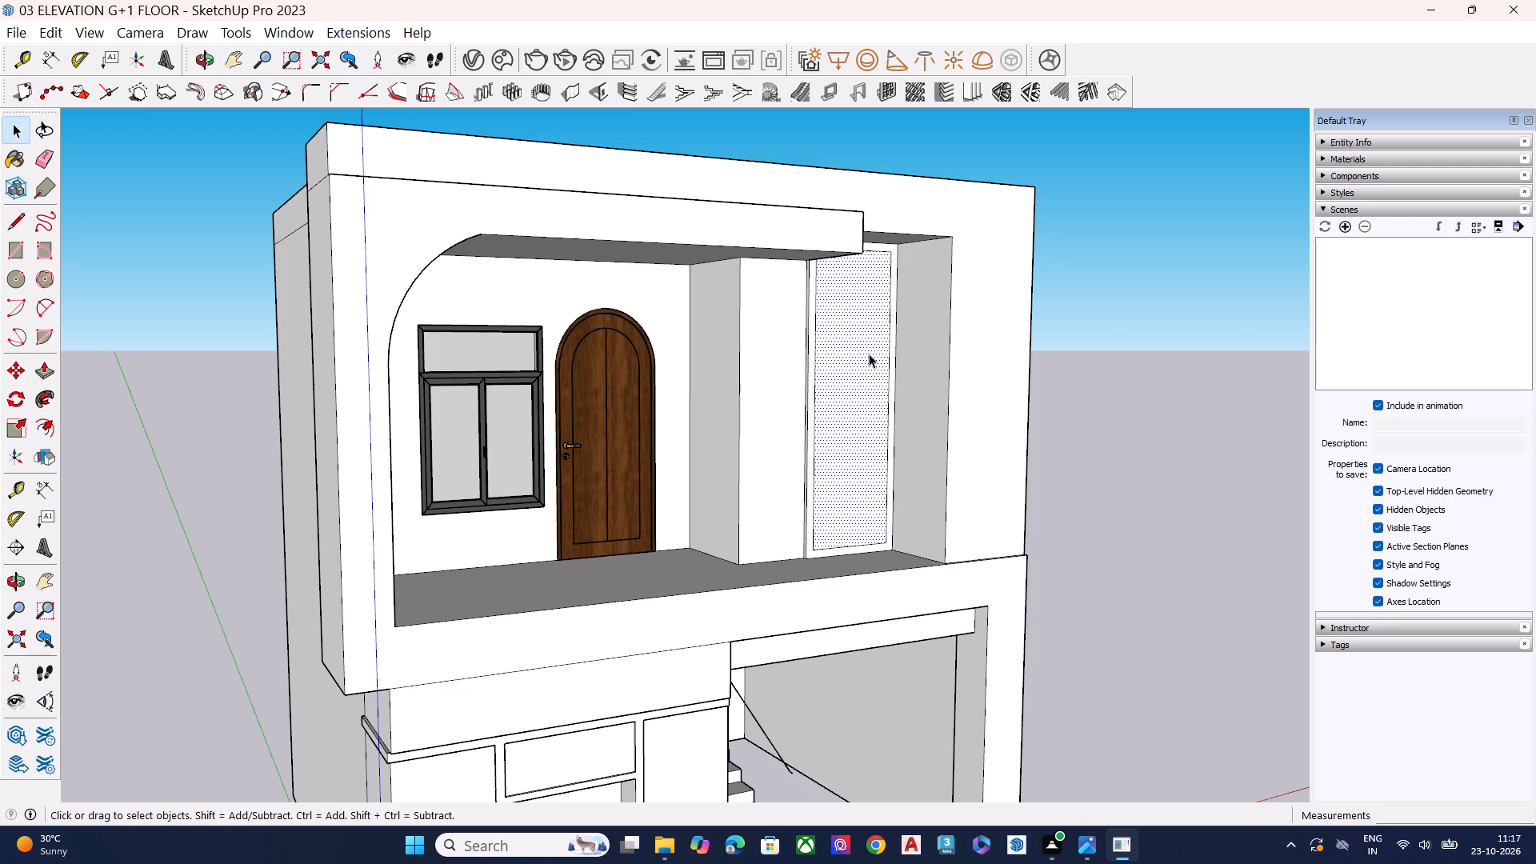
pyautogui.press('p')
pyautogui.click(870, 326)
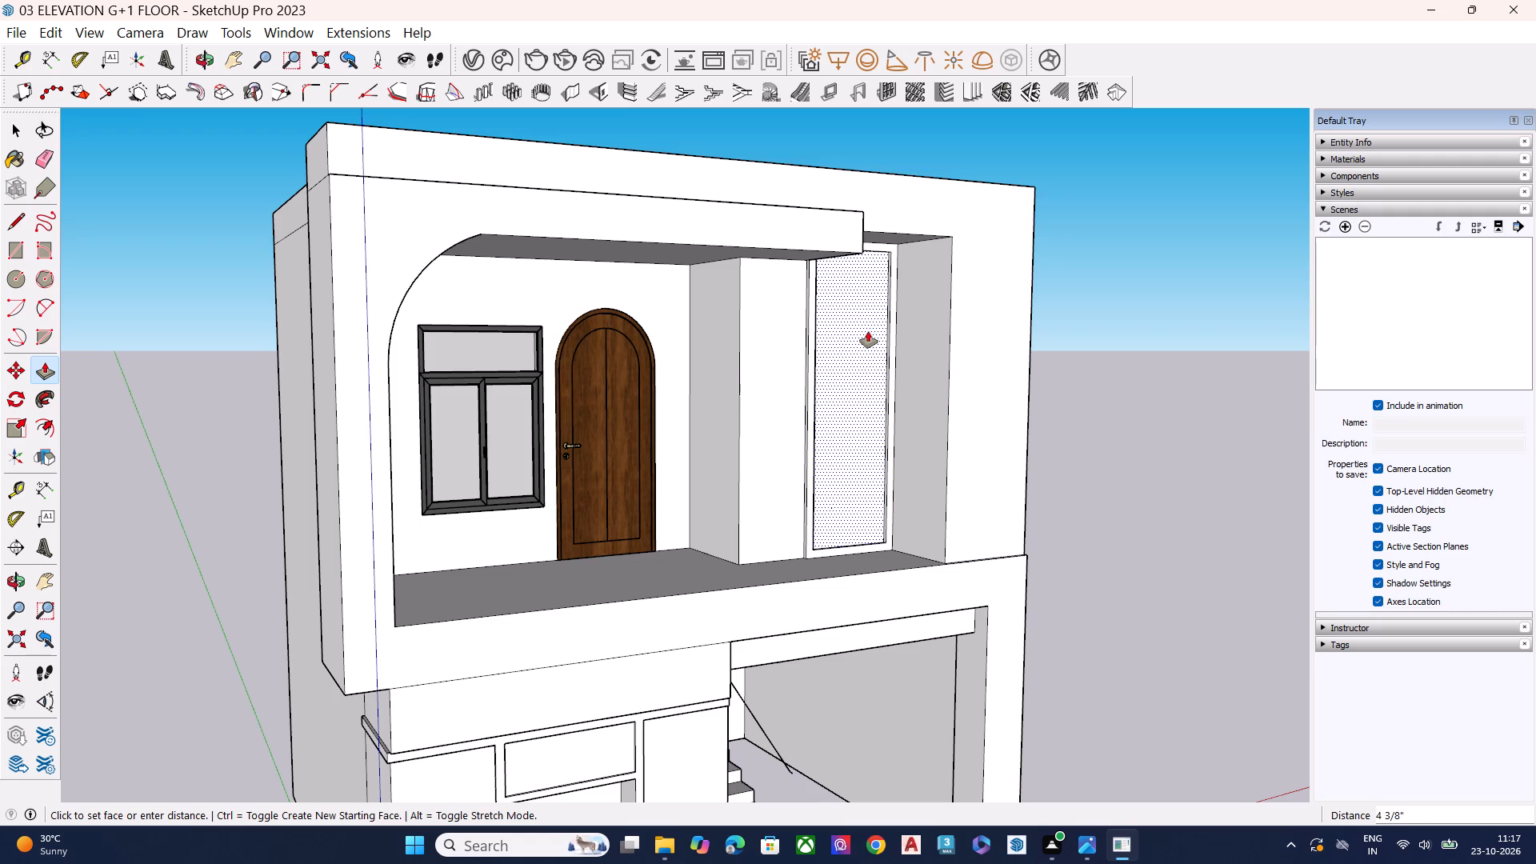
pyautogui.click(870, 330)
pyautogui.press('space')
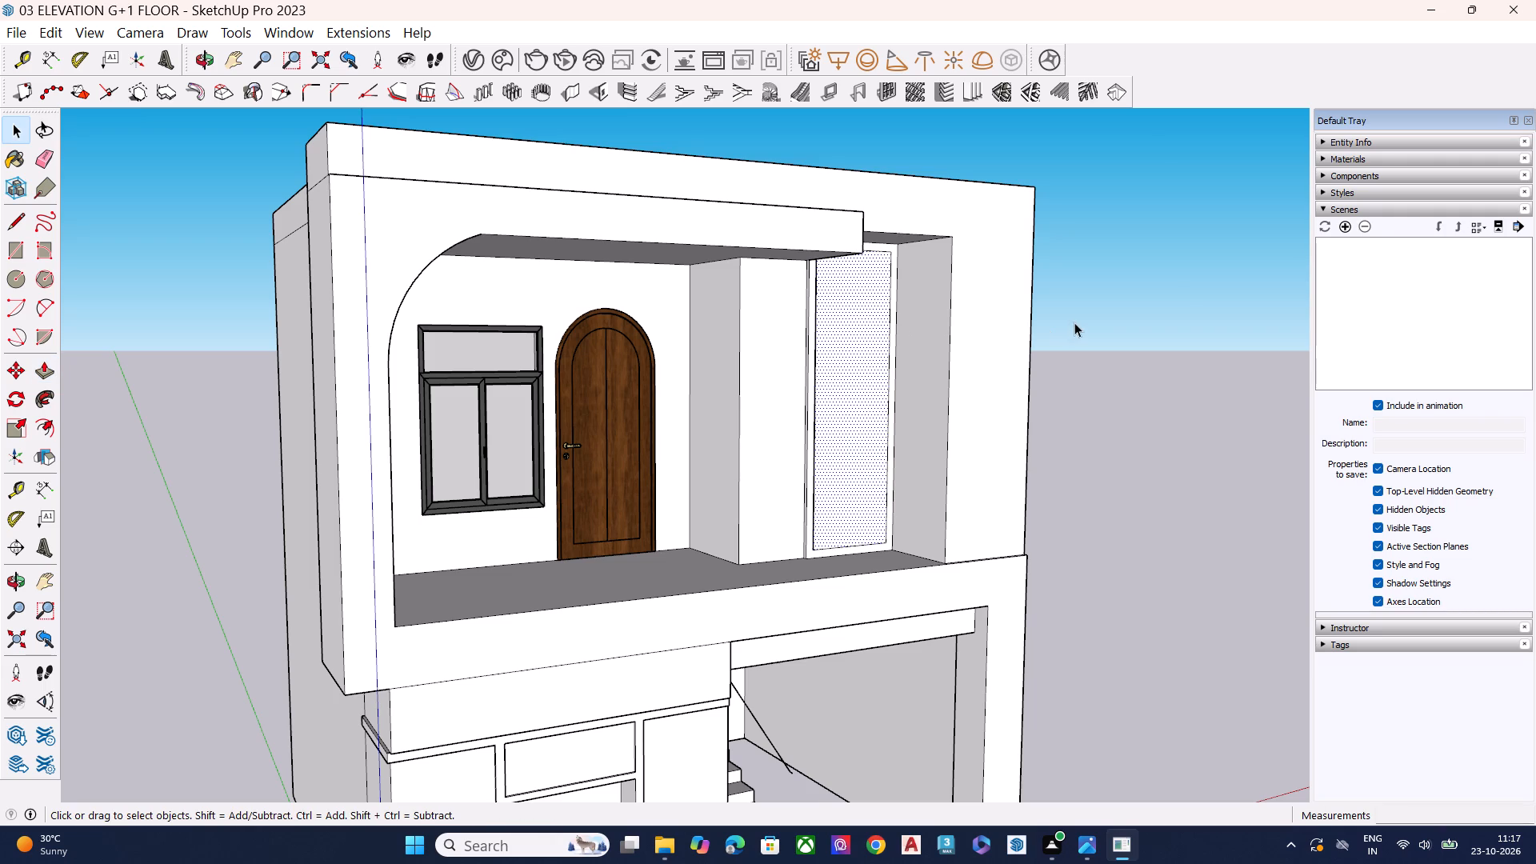
# Examine the upper corner and border of the offset wall panel closely from below.
pyautogui.click(1096, 321)
pyautogui.scroll(2, 1074, 362)
pyautogui.moveTo(1068, 343); pyautogui.dragTo(1072, 254, button='middle')
pyautogui.scroll(2, 763, 323)
pyautogui.scroll(-1, 762, 324)
pyautogui.scroll(5, 762, 324)
pyautogui.moveTo(798, 315); pyautogui.dragTo(808, 253, button='middle')
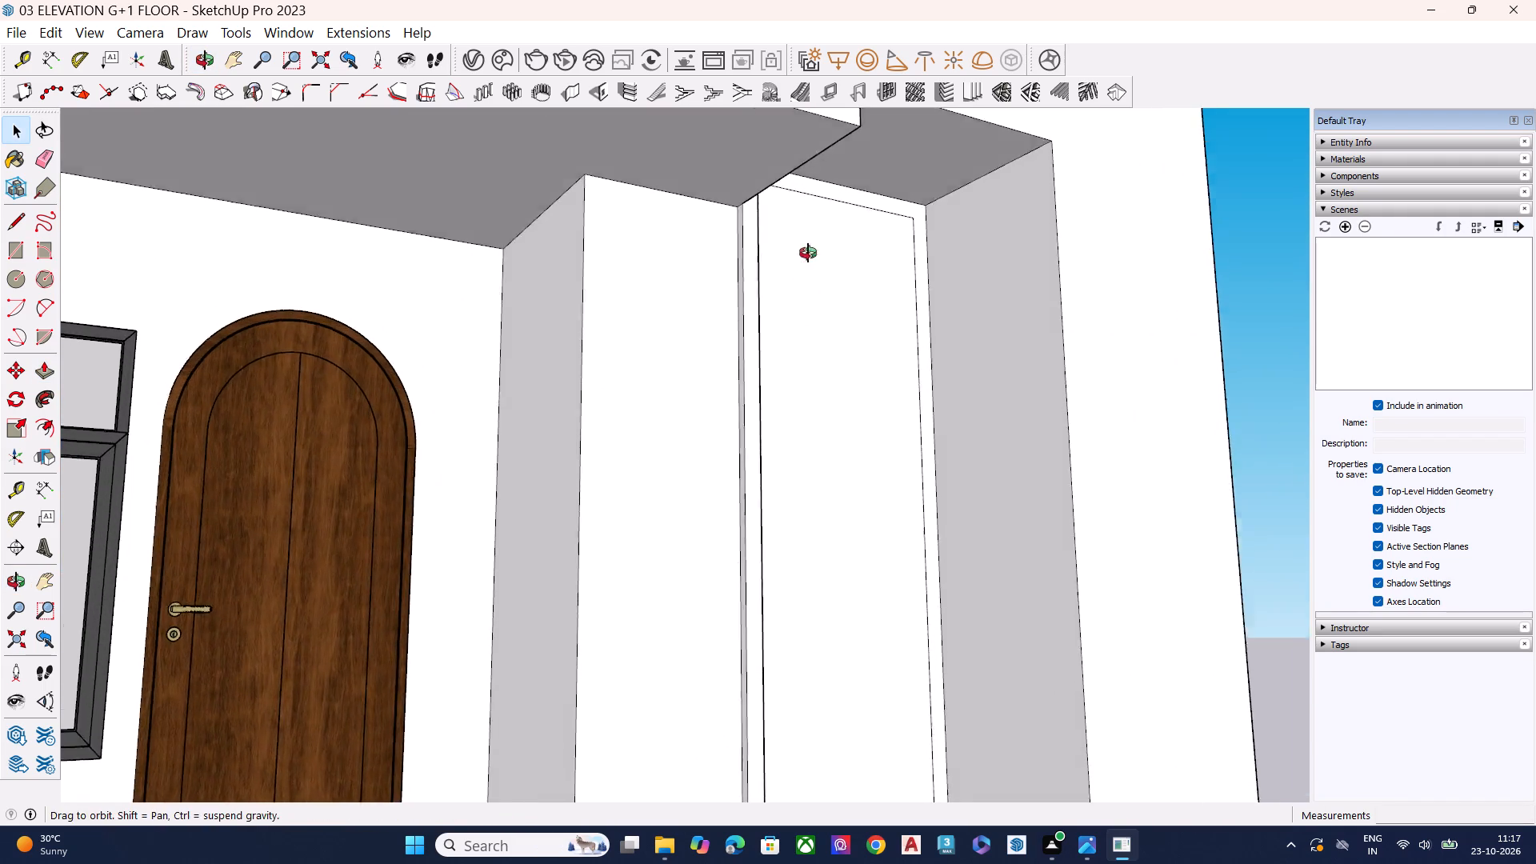
pyautogui.moveTo(808, 253); pyautogui.dragTo(831, 172, button='middle')
pyautogui.scroll(11, 831, 172)
pyautogui.moveTo(790, 286); pyautogui.dragTo(987, 214, button='middle')
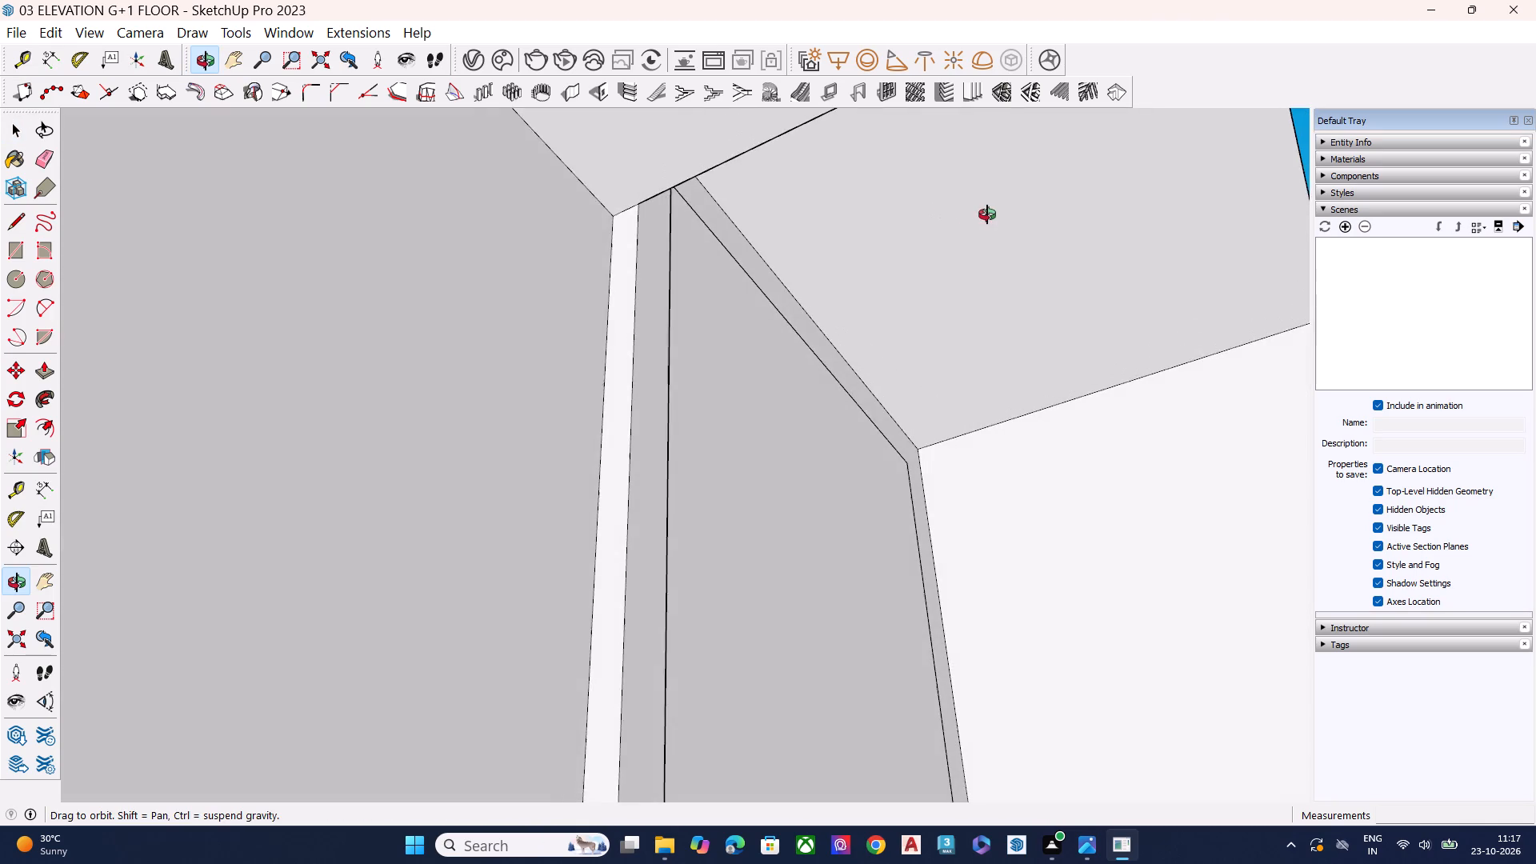
pyautogui.moveTo(987, 214); pyautogui.dragTo(988, 214, button='middle')
pyautogui.scroll(7, 936, 306)
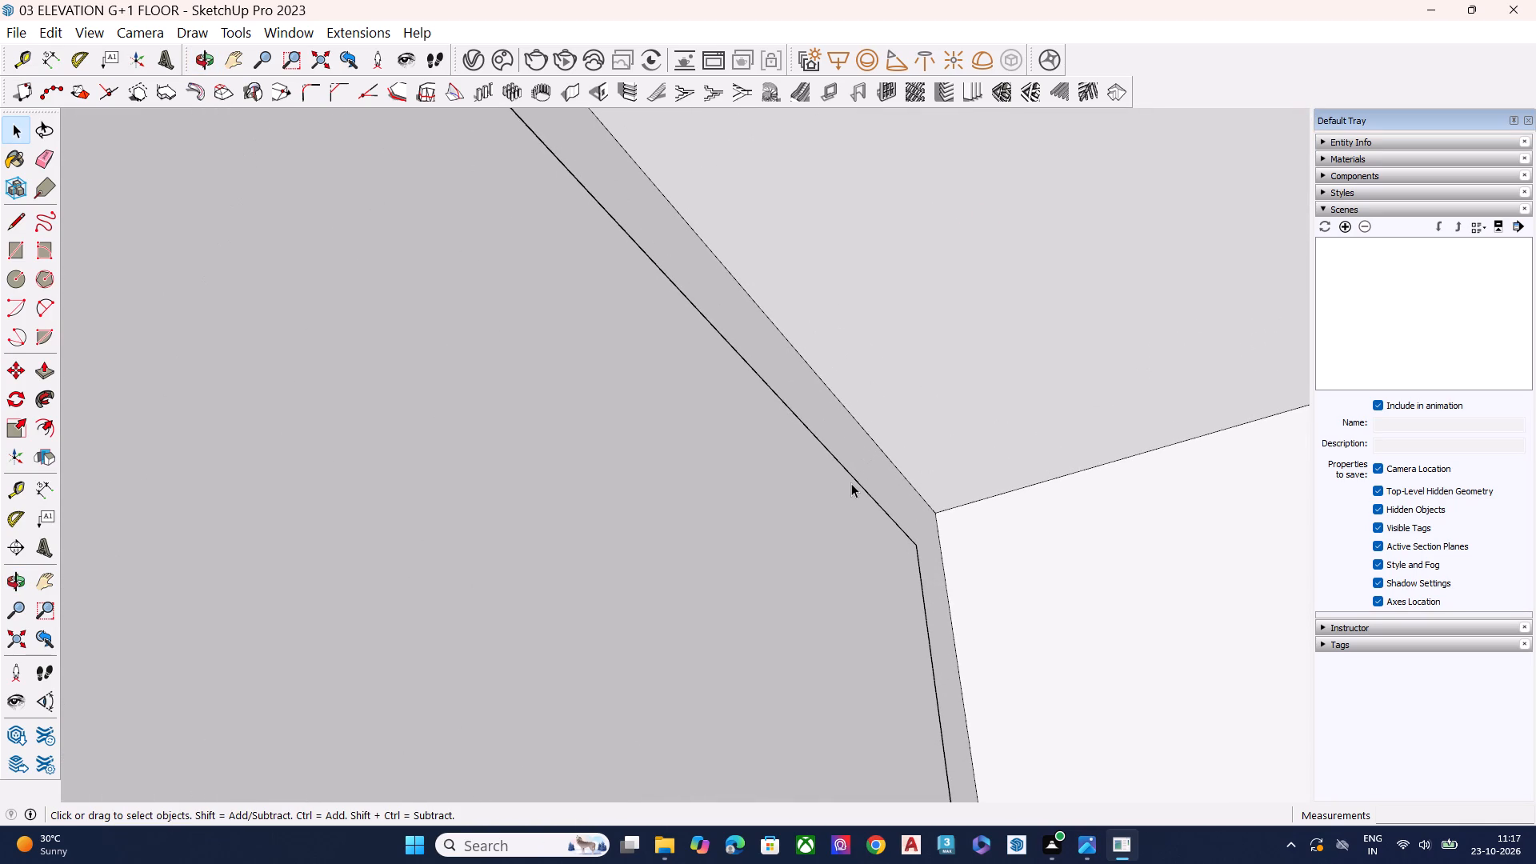
pyautogui.scroll(3, 851, 483)
pyautogui.scroll(-1, 851, 483)
pyautogui.scroll(4, 851, 483)
pyautogui.moveTo(855, 490); pyautogui.dragTo(950, 438, button='middle')
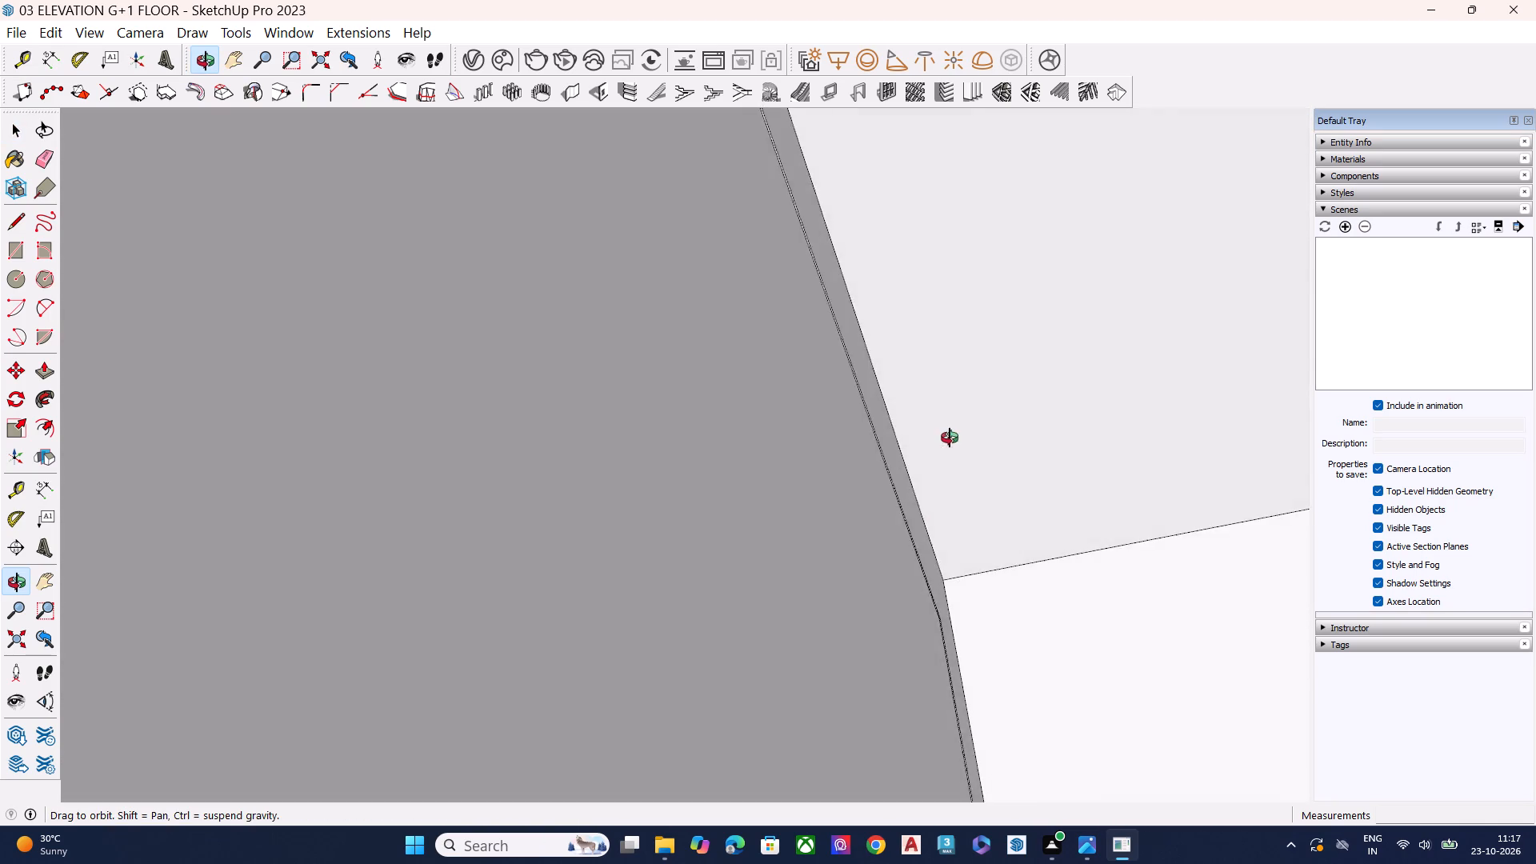
pyautogui.moveTo(950, 438); pyautogui.dragTo(834, 606, button='middle')
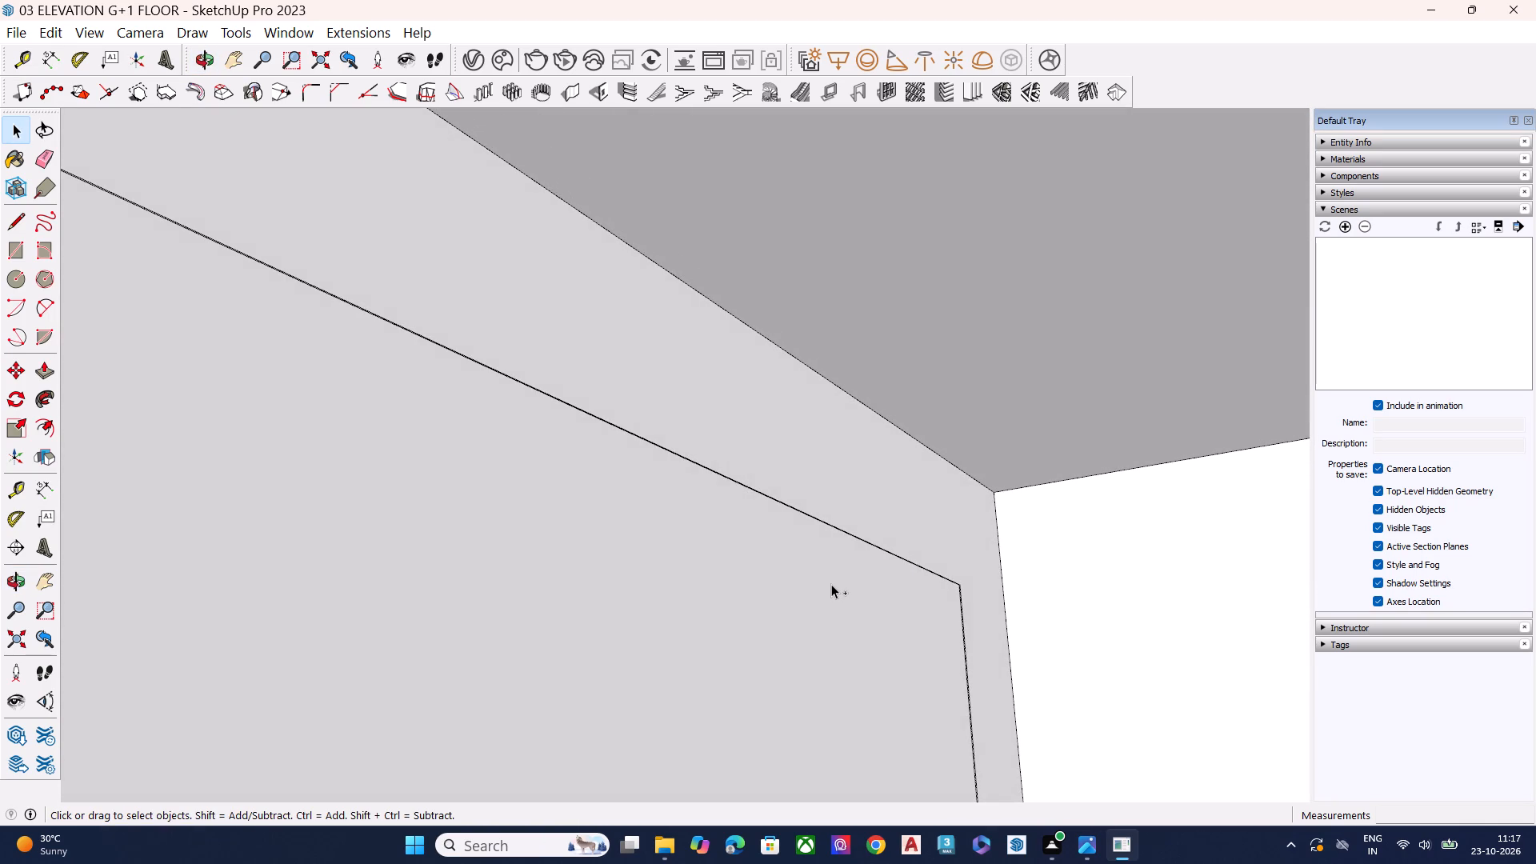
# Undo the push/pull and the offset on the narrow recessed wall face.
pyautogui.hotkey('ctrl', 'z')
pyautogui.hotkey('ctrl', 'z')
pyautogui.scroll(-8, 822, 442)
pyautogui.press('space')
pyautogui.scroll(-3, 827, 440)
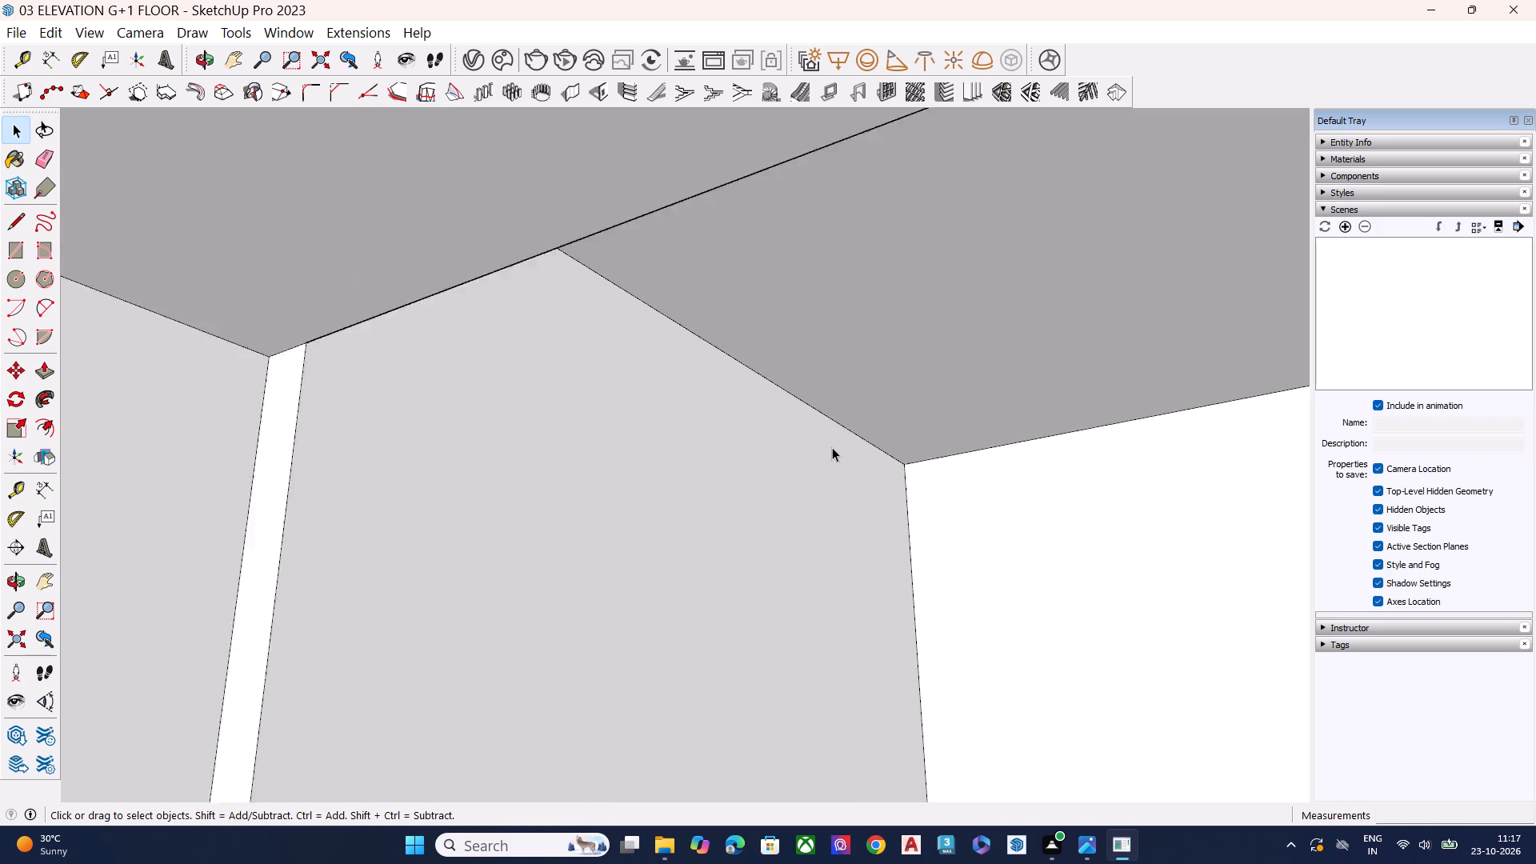
# Pull the narrow recessed upper-floor wall face farthest from the window slightly outward.
pyautogui.scroll(-4, 832, 447)
pyautogui.moveTo(914, 461); pyautogui.dragTo(695, 481, button='middle')
pyautogui.scroll(-13, 730, 469)
pyautogui.moveTo(851, 461); pyautogui.dragTo(835, 542, button='middle')
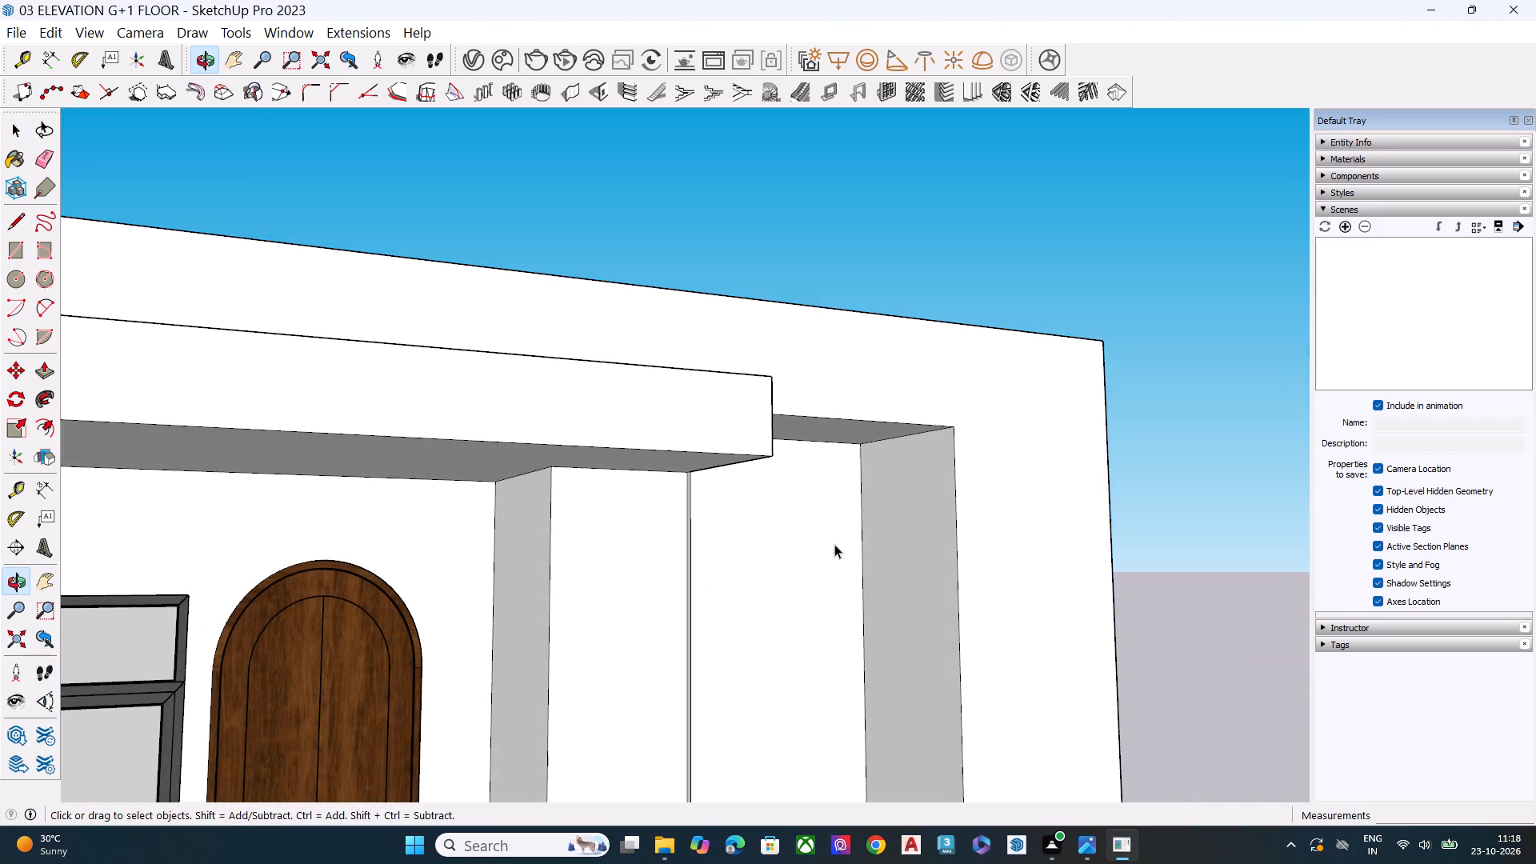
pyautogui.scroll(-2, 951, 347)
pyautogui.scroll(2, 953, 347)
pyautogui.scroll(-5, 956, 348)
pyautogui.moveTo(877, 479); pyautogui.dragTo(1066, 610, button='middle')
pyautogui.scroll(6, 821, 581)
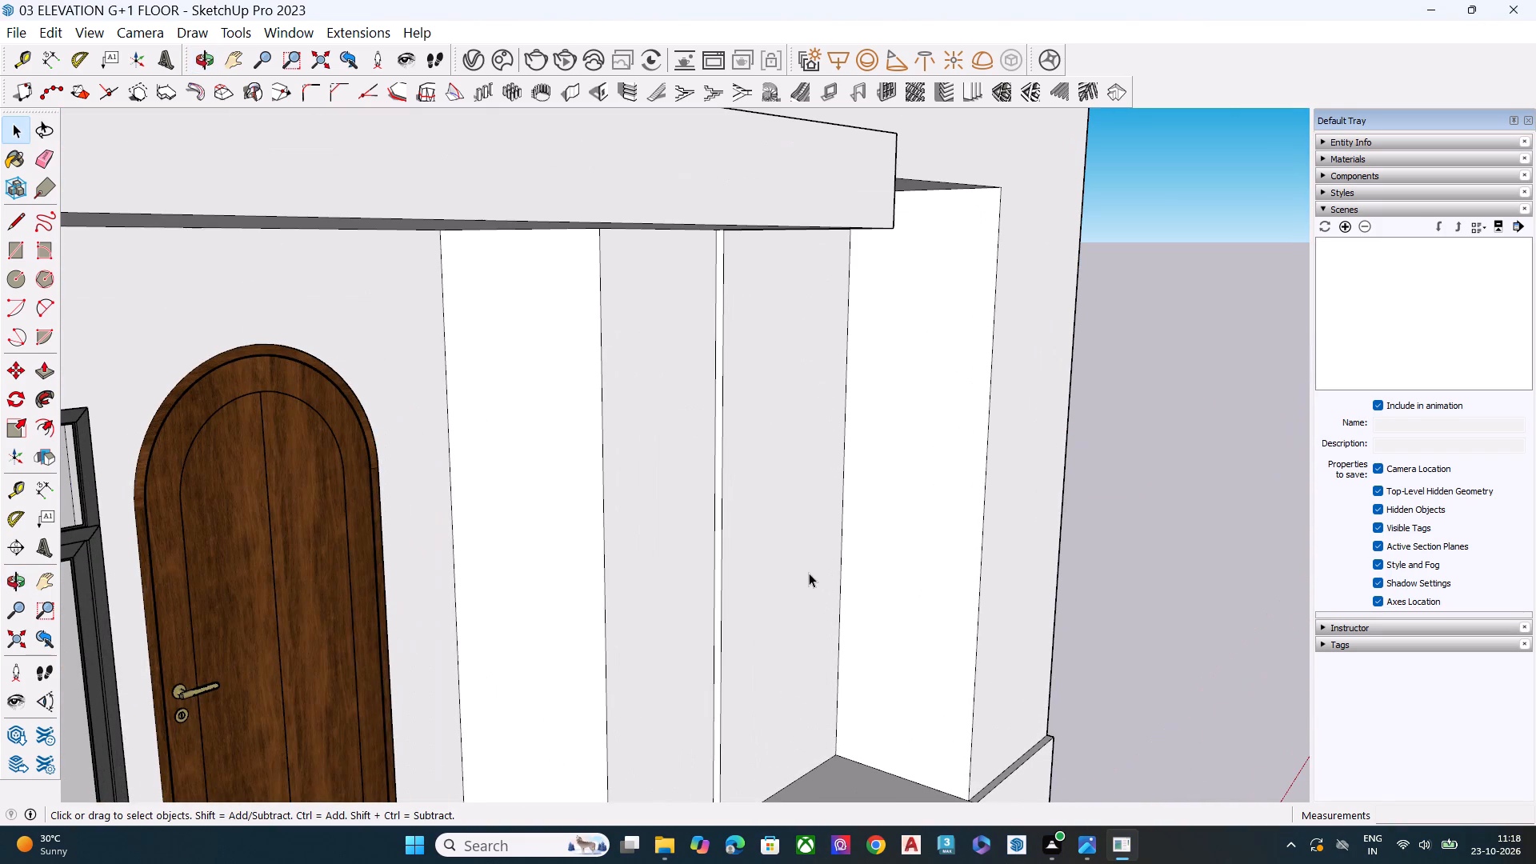
pyautogui.click(806, 570)
pyautogui.press('p')
pyautogui.click(806, 570)
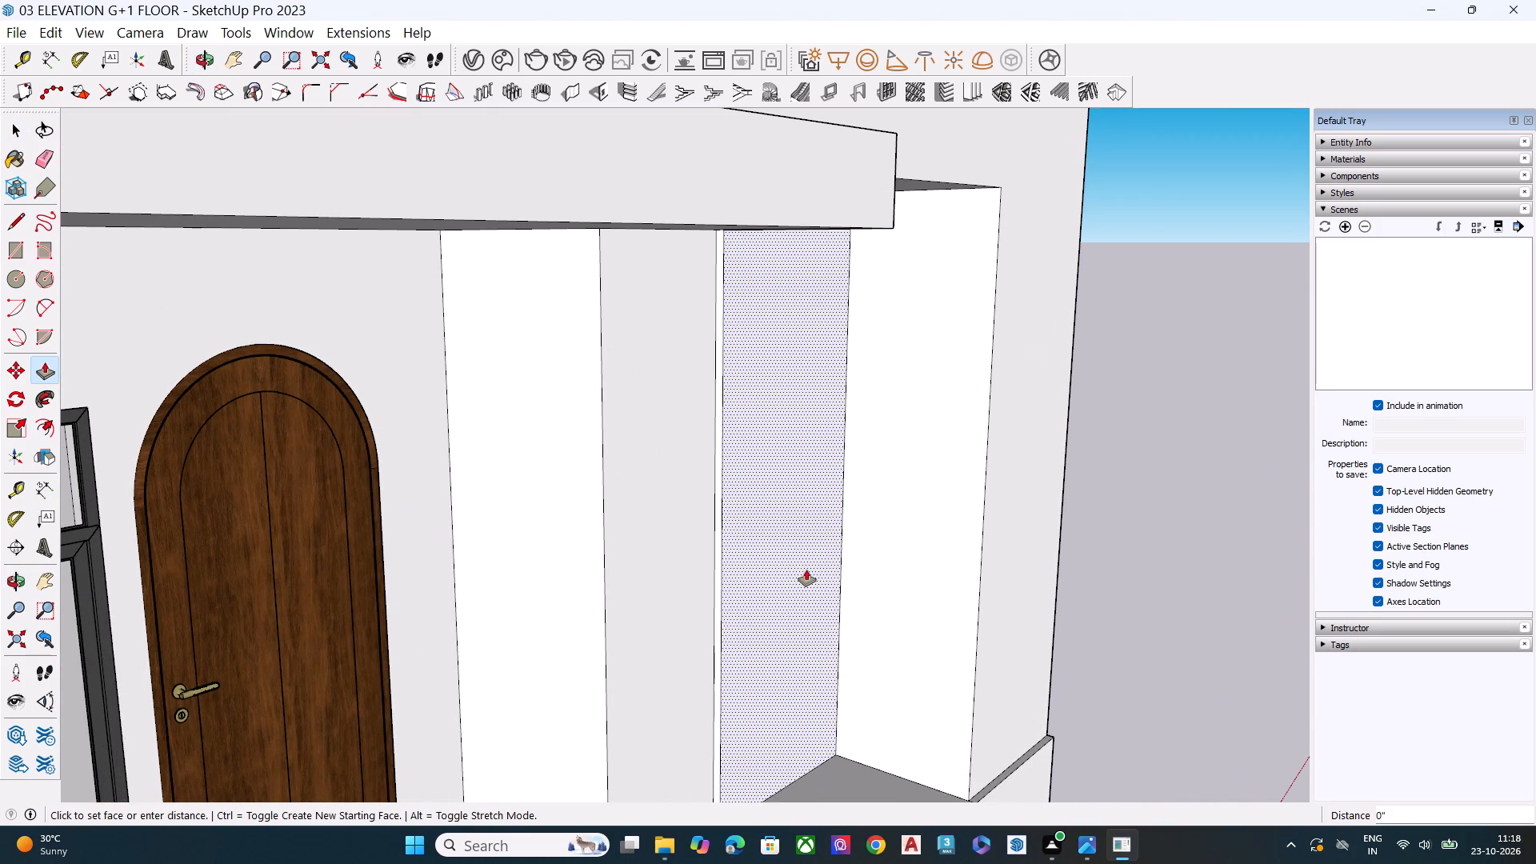
pyautogui.click(813, 571)
pyautogui.press('space')
pyautogui.click(1105, 537)
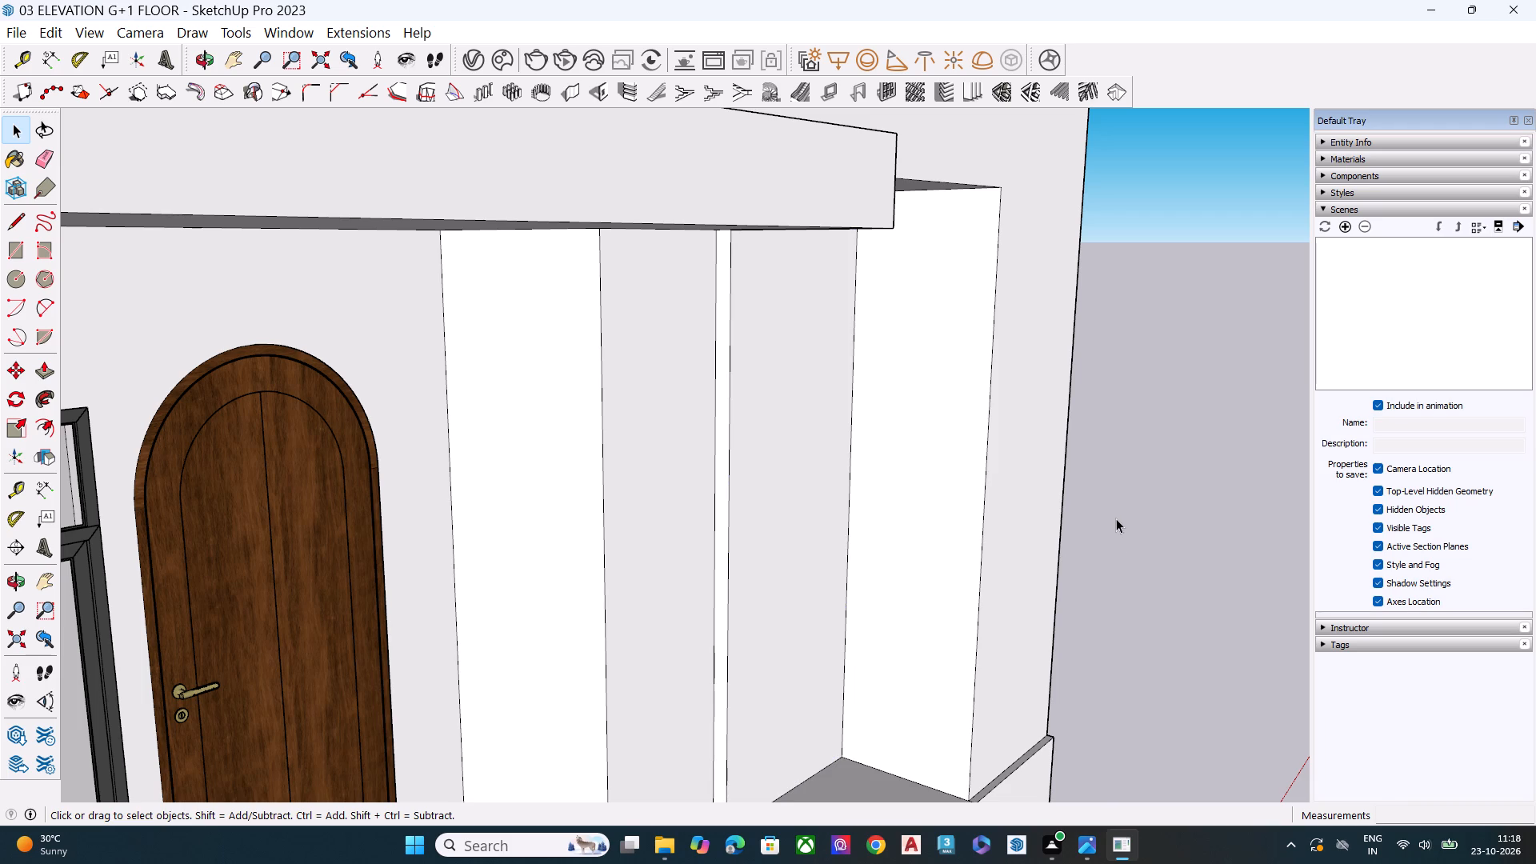
pyautogui.press('8')
pyautogui.press('F8')
pyautogui.click(1110, 515)
# Pull the front face of the curved-corner frame around the upper-floor balcony outward by about 1 7/16".
pyautogui.scroll(-6, 978, 362)
pyautogui.moveTo(1001, 486); pyautogui.dragTo(1010, 432, button='middle')
pyautogui.scroll(1, 1000, 470)
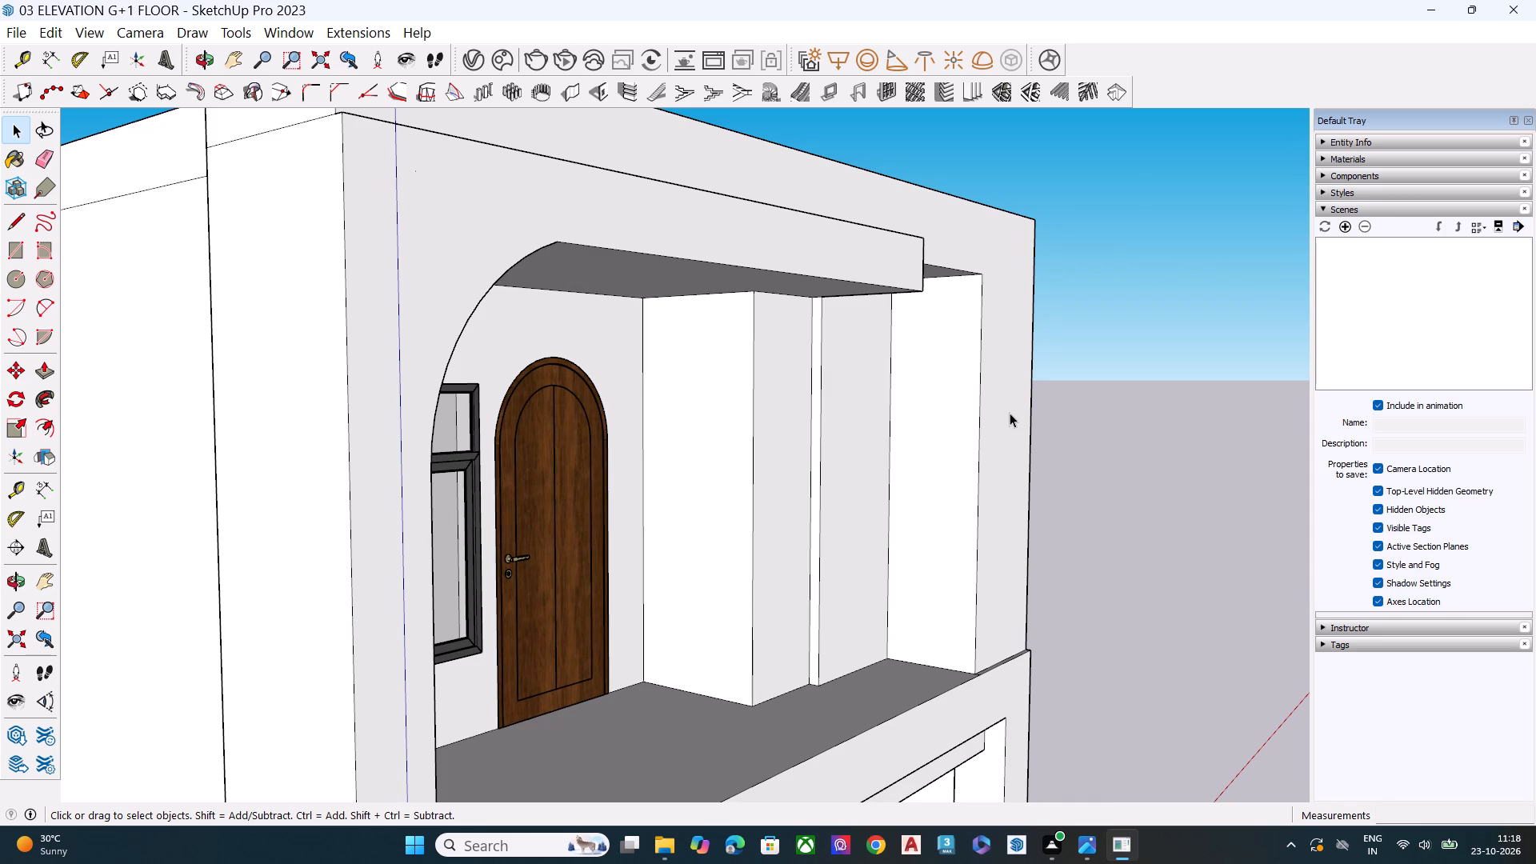
pyautogui.scroll(-7, 1010, 398)
pyautogui.moveTo(1025, 490); pyautogui.dragTo(994, 626, button='middle')
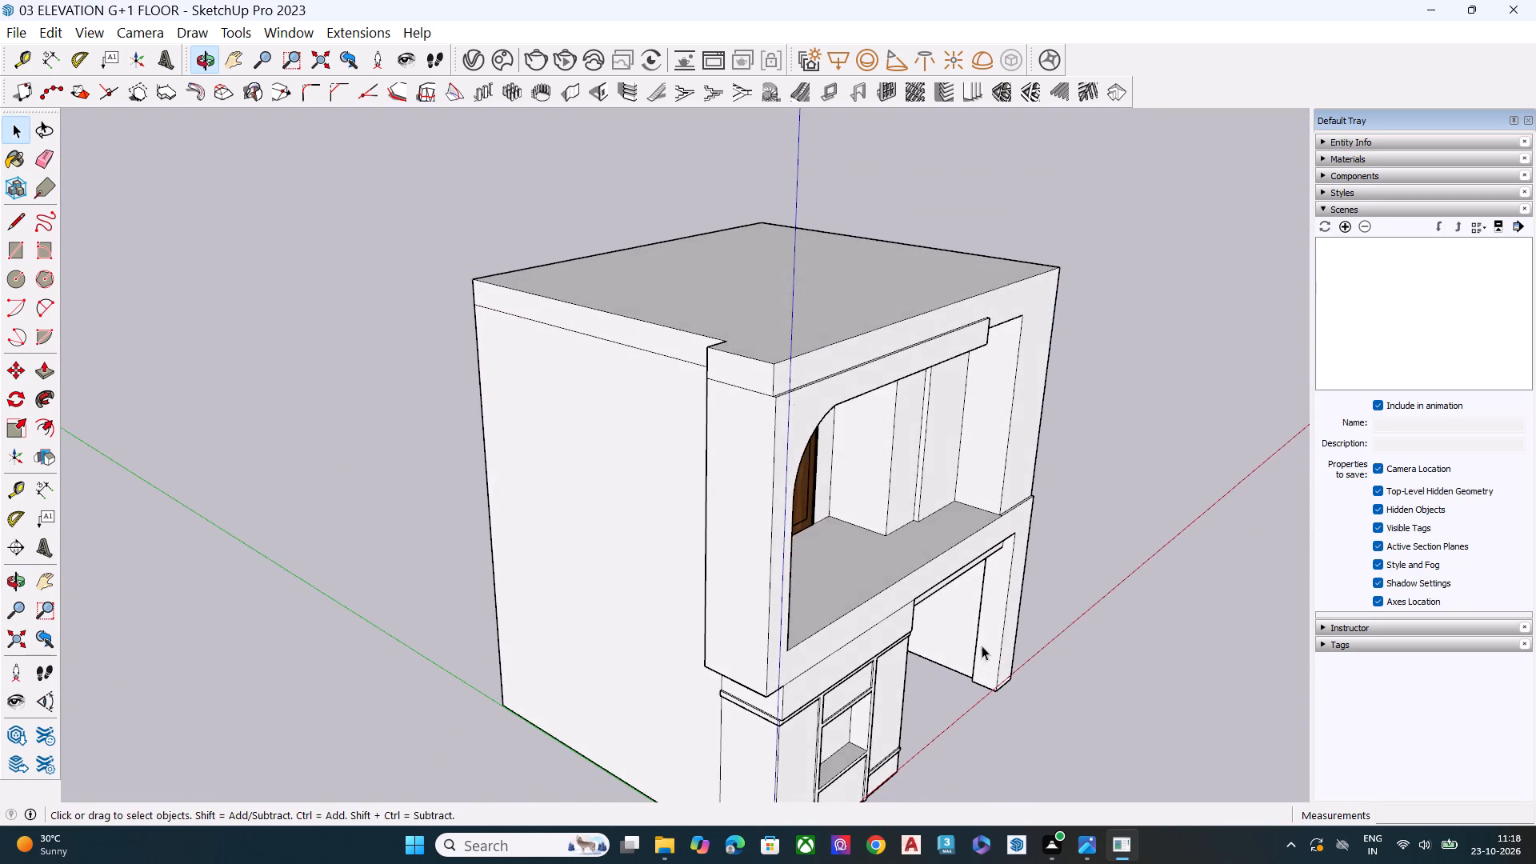
pyautogui.moveTo(933, 657); pyautogui.dragTo(285, 595, button='middle')
pyautogui.scroll(-1, 701, 497)
pyautogui.moveTo(740, 378); pyautogui.dragTo(649, 537, button='middle')
pyautogui.scroll(8, 643, 520)
pyautogui.click(730, 460)
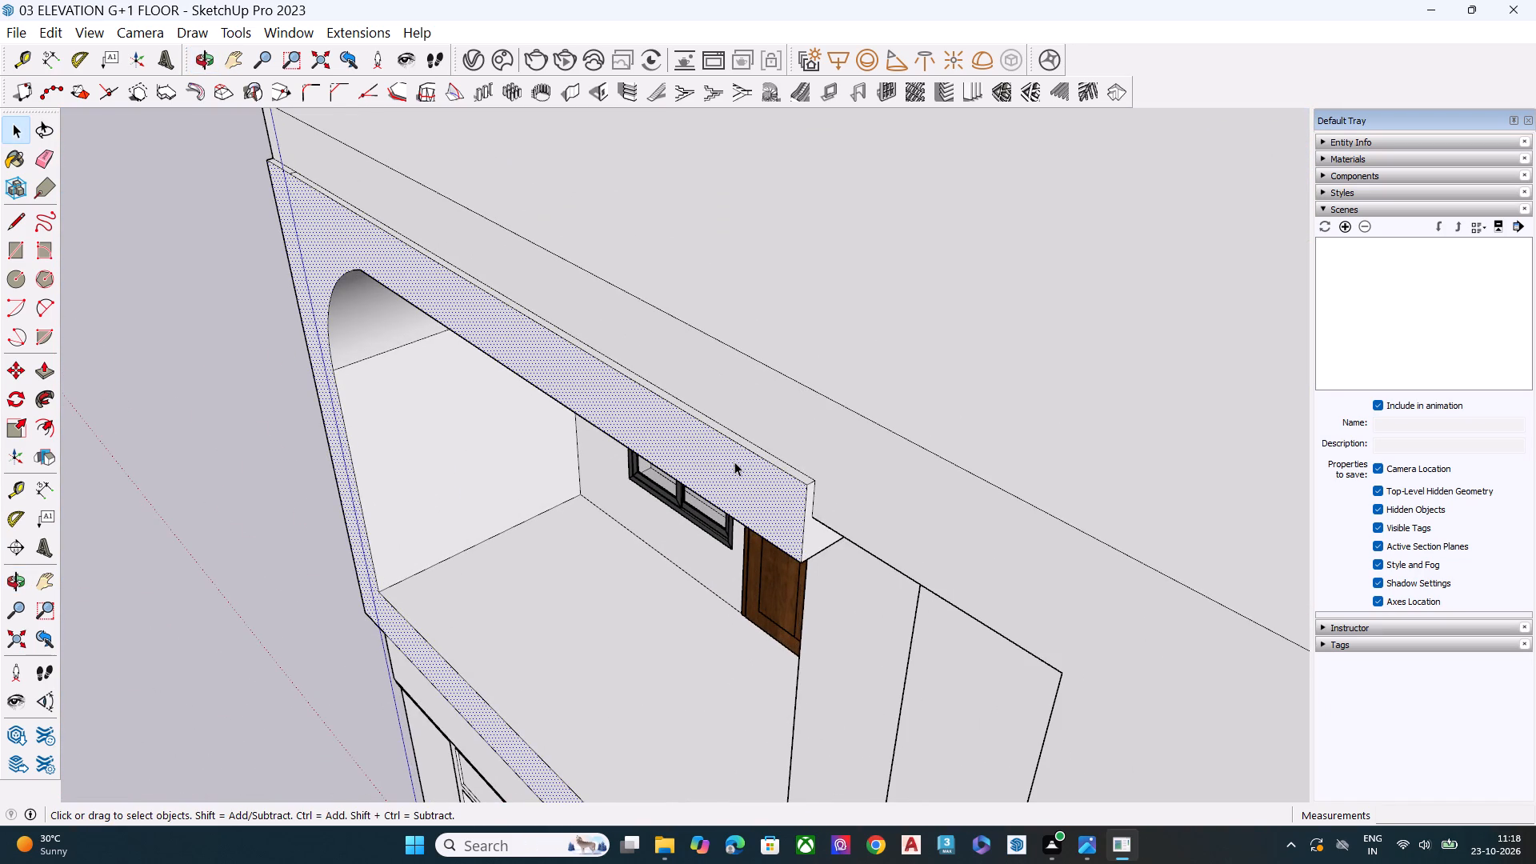
pyautogui.press('p')
pyautogui.click(735, 464)
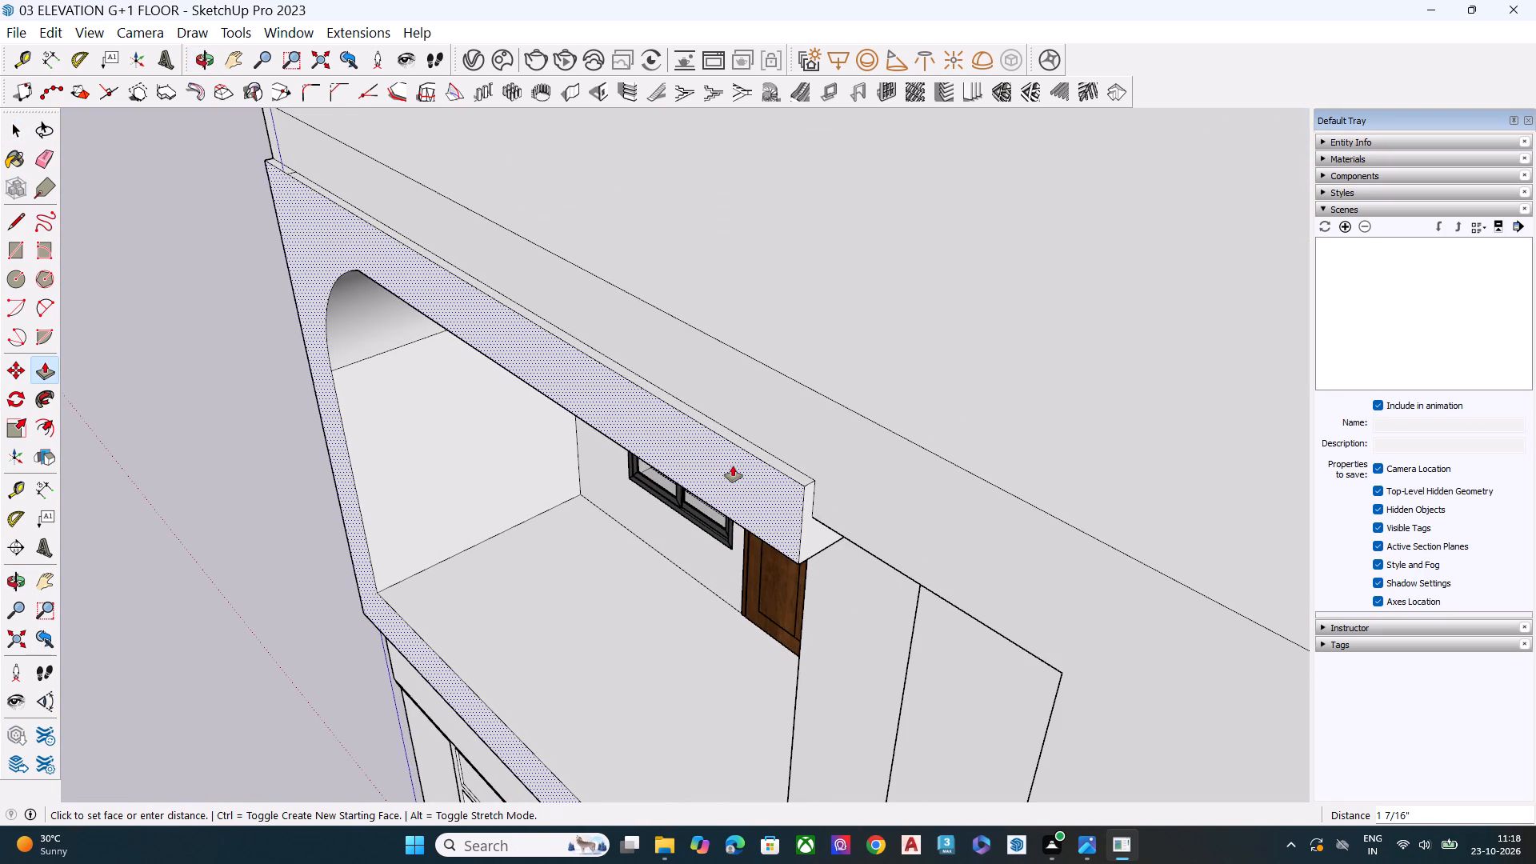
pyautogui.click(733, 466)
pyautogui.press('space')
pyautogui.click(296, 463)
# Erase the short stray edge crossing the top ledge of the projecting balcony frame near its outer corner.
pyautogui.moveTo(437, 438); pyautogui.dragTo(470, 515, button='middle')
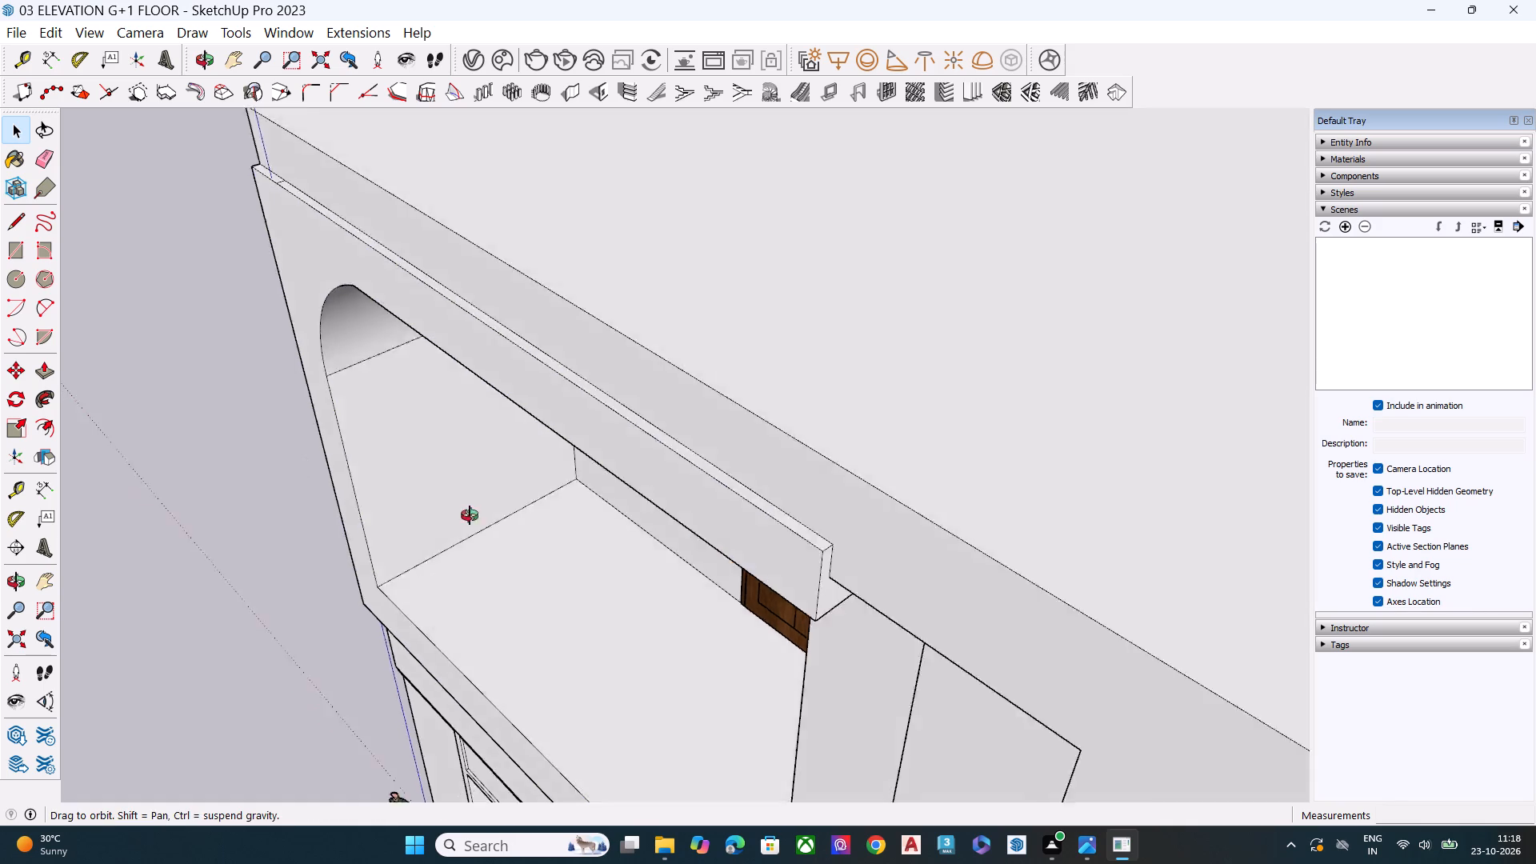
pyautogui.moveTo(470, 515); pyautogui.dragTo(507, 670, button='middle')
pyautogui.scroll(6, 316, 422)
pyautogui.press('e')
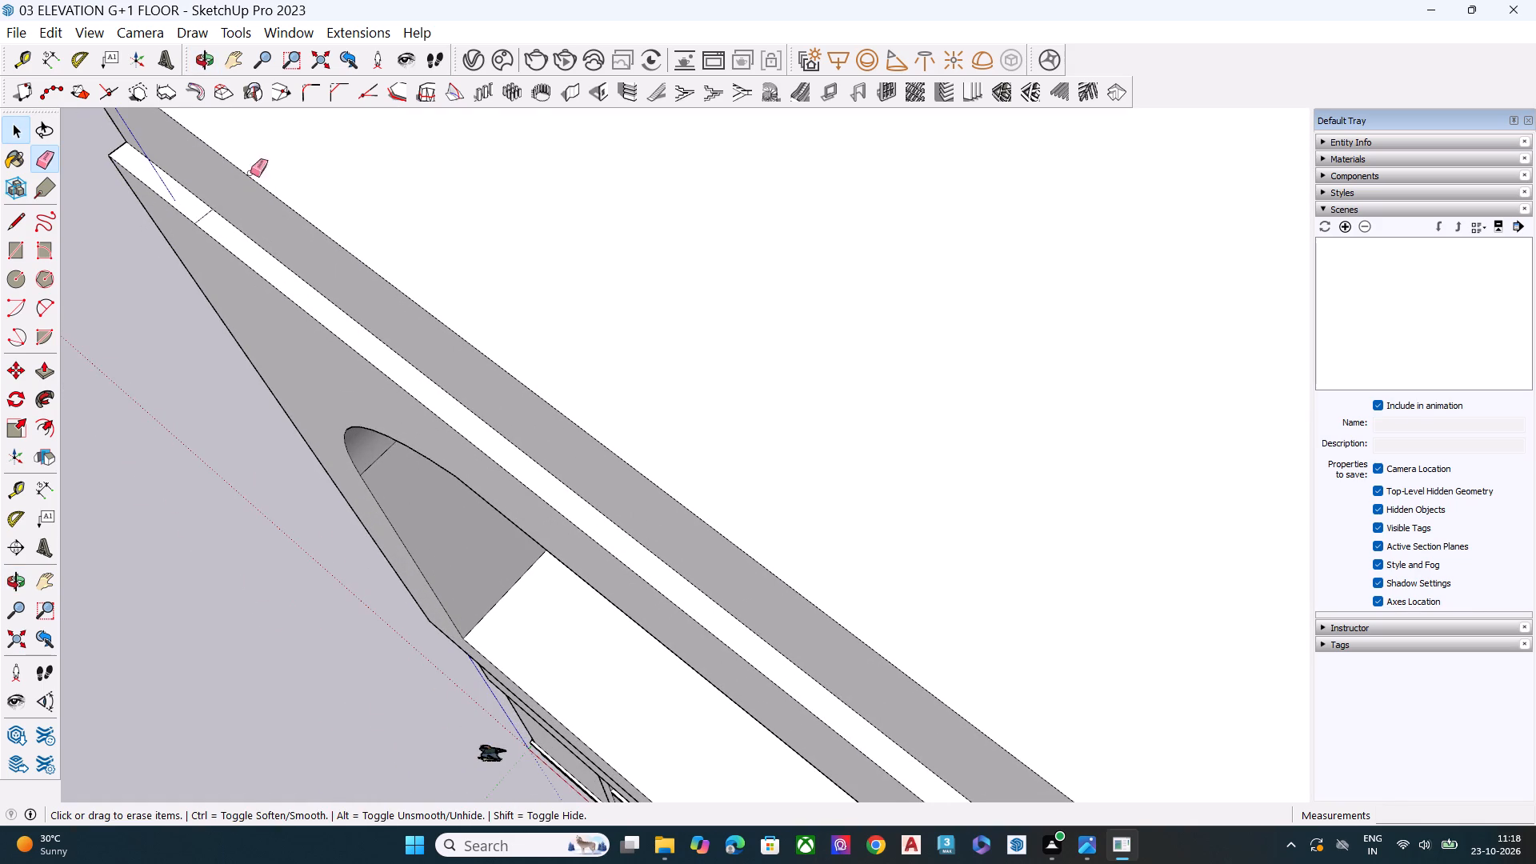
pyautogui.scroll(6, 182, 192)
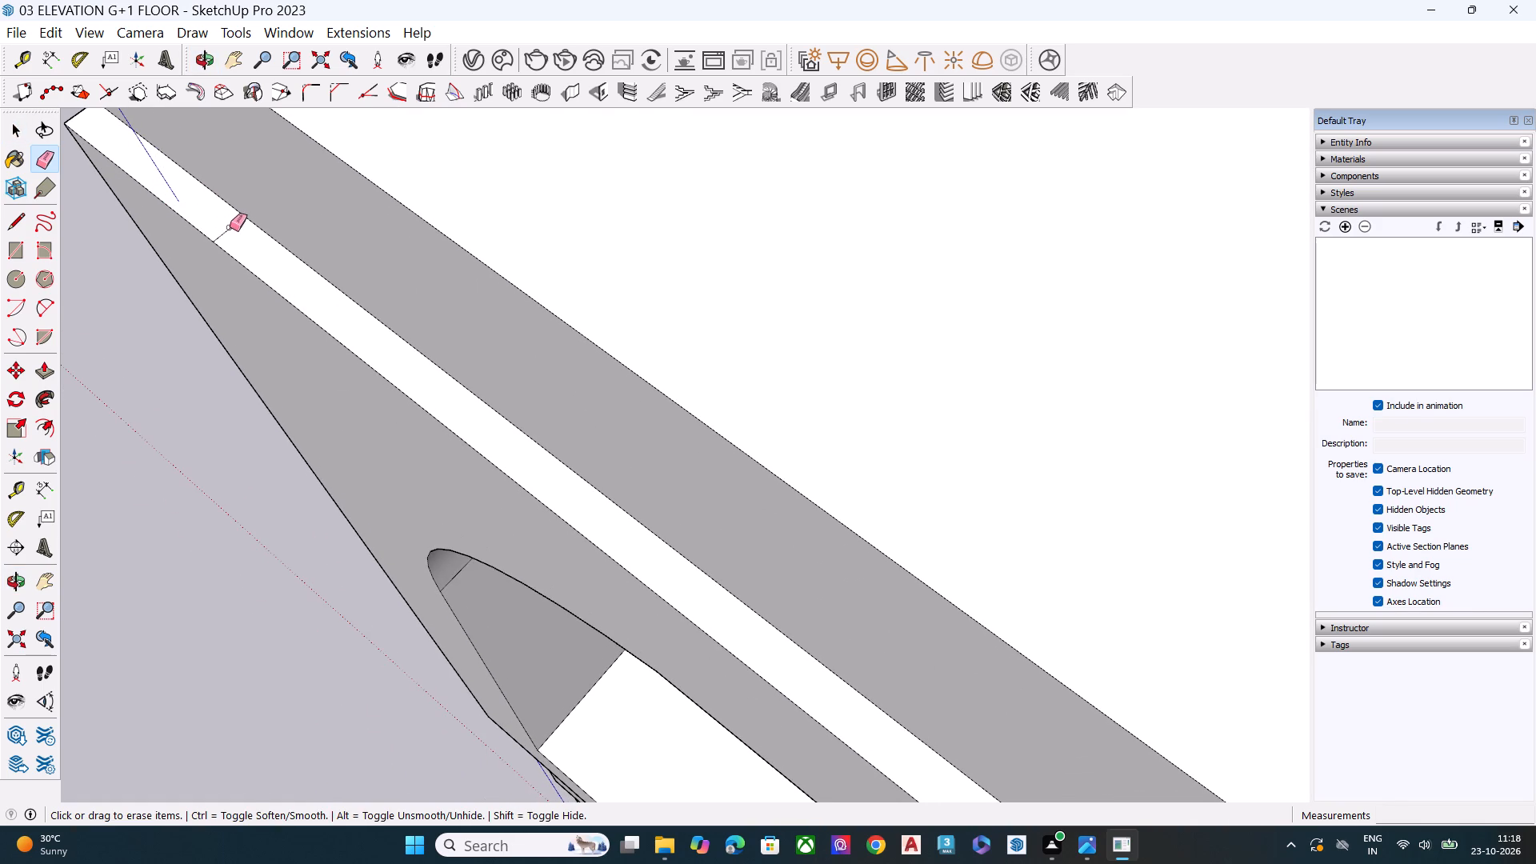
pyautogui.click(230, 229)
pyautogui.scroll(-13, 280, 226)
pyautogui.press('space')
pyautogui.scroll(-1, 351, 297)
pyautogui.scroll(1, 351, 297)
pyautogui.scroll(-4, 351, 297)
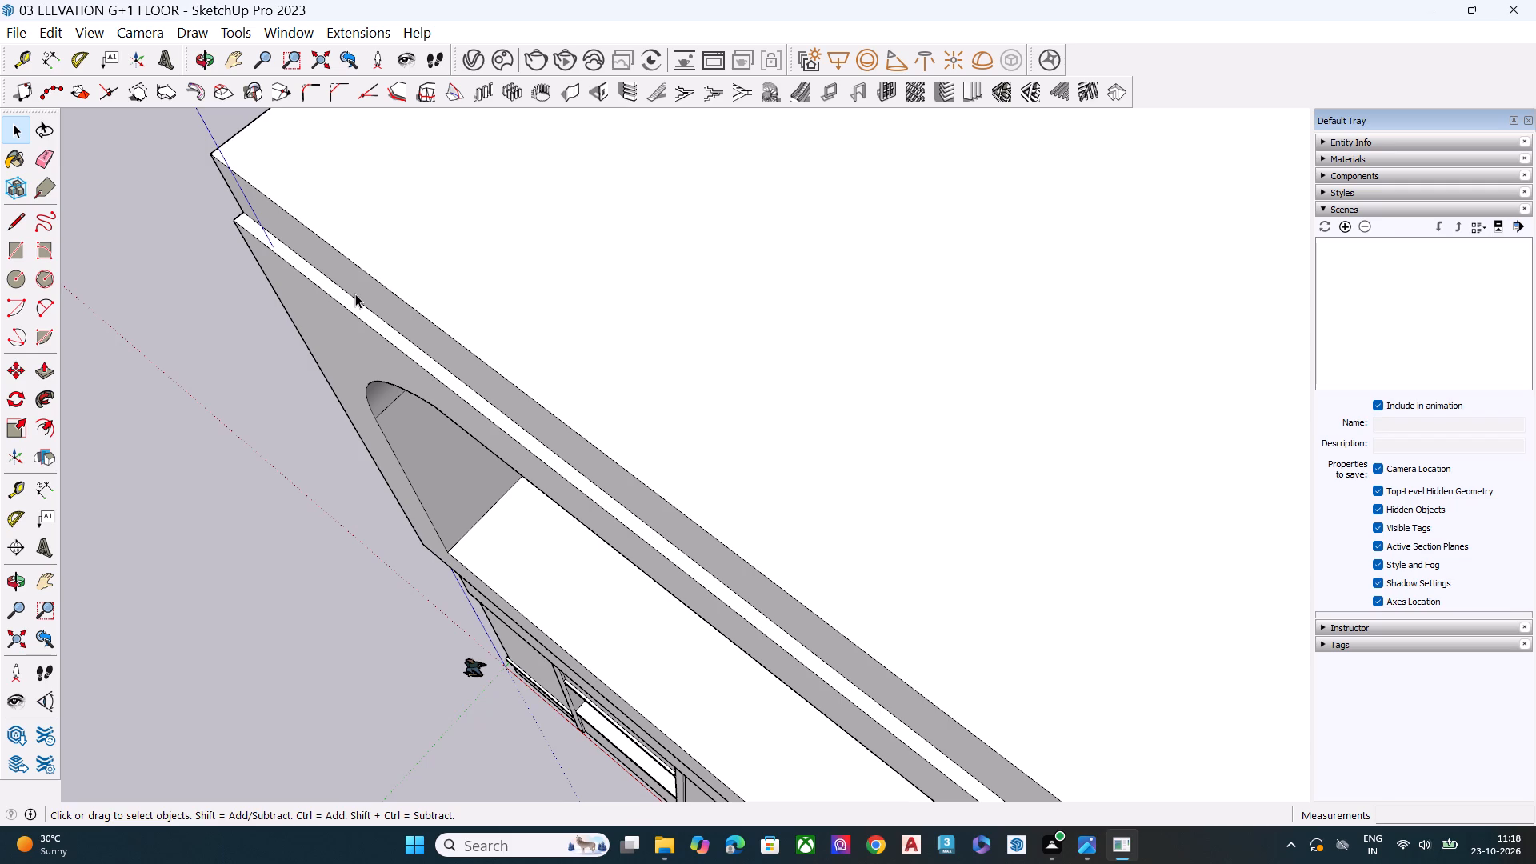
# Examine the whole house from above, the front and the side, checking the projecting balcony frame against the overall massing.
pyautogui.scroll(1, 478, 295)
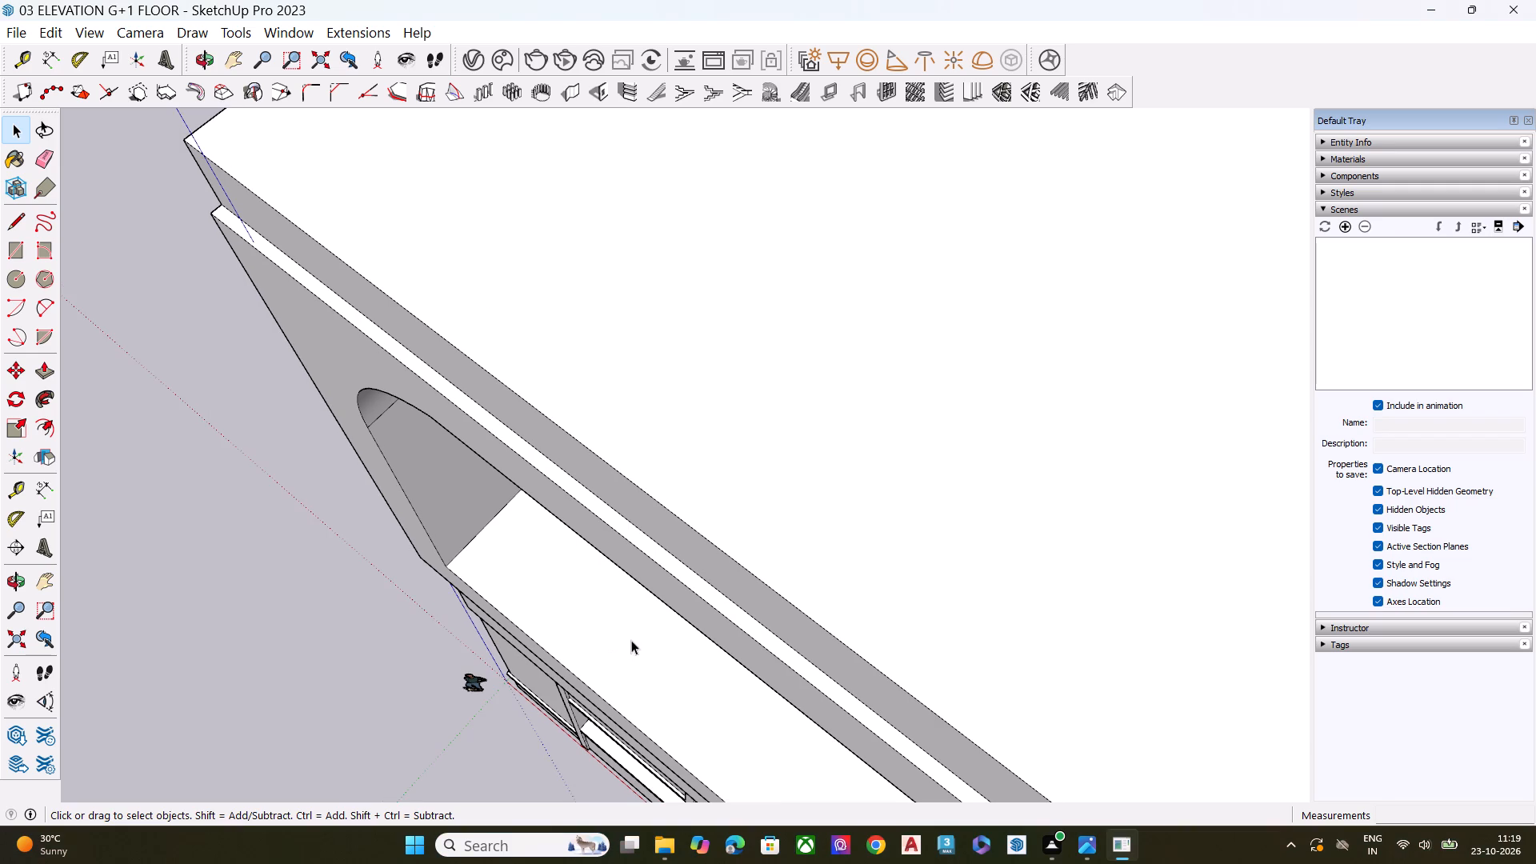
pyautogui.scroll(-5, 650, 646)
pyautogui.moveTo(682, 722); pyautogui.dragTo(810, 502, button='middle')
pyautogui.scroll(-8, 697, 537)
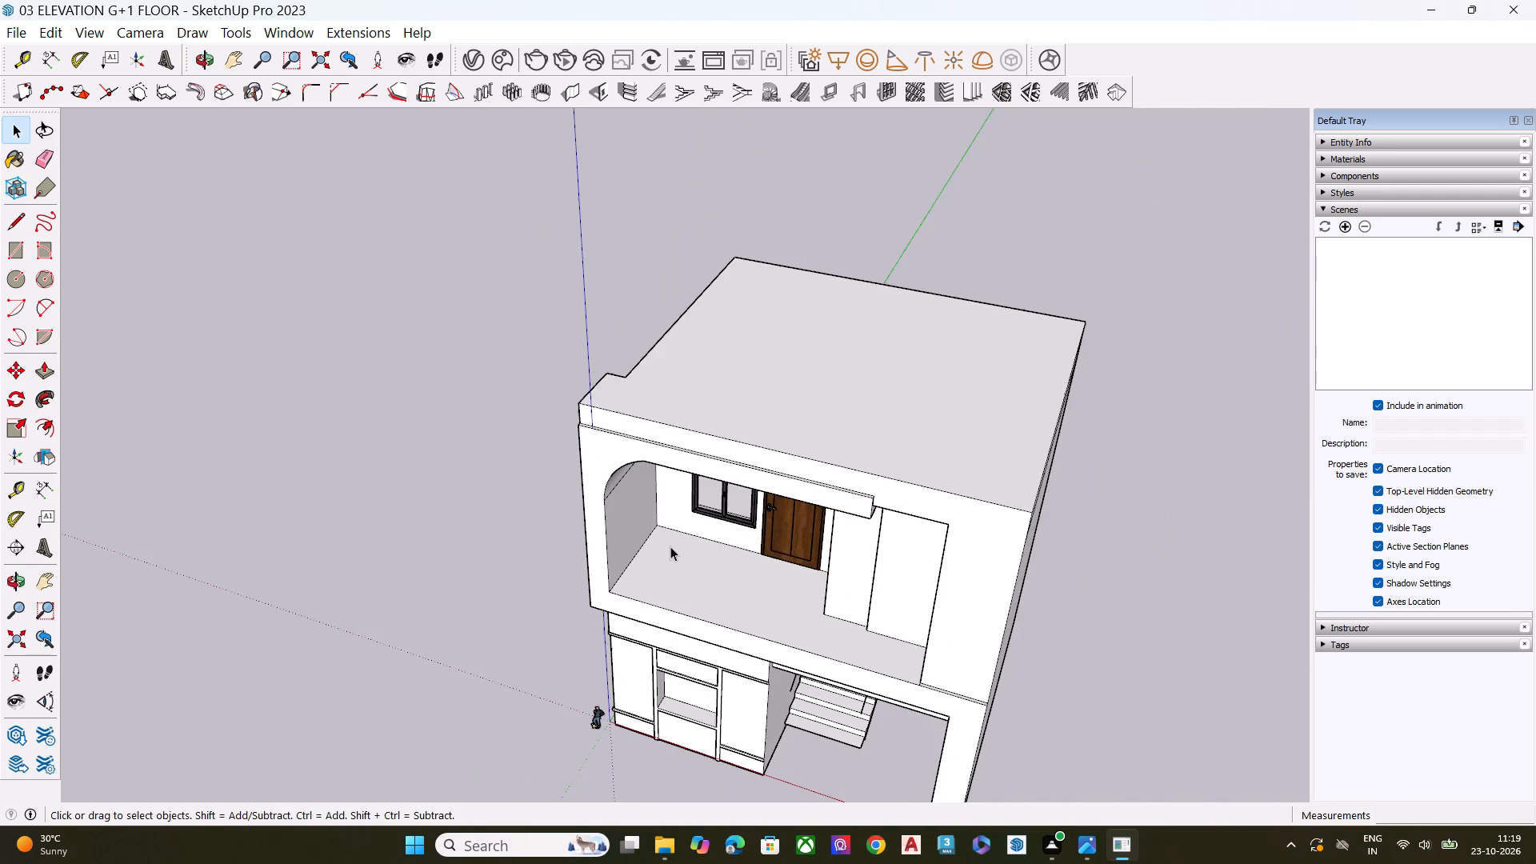
pyautogui.scroll(-4, 670, 546)
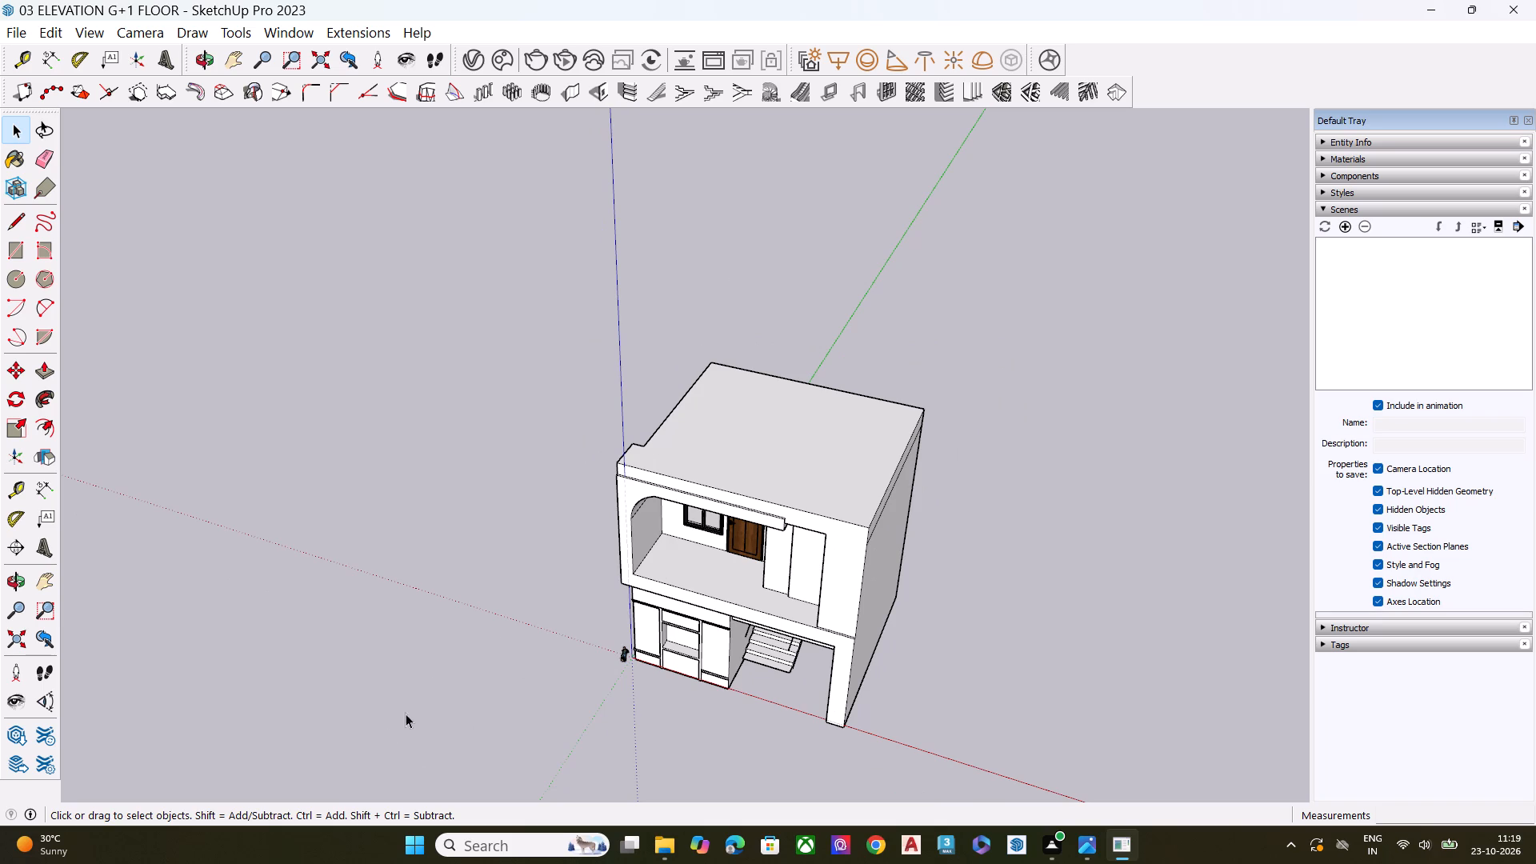
pyautogui.scroll(-5, 440, 666)
pyautogui.moveTo(598, 639); pyautogui.dragTo(736, 445, button='middle')
pyautogui.scroll(6, 724, 628)
pyautogui.scroll(-1, 723, 648)
pyautogui.scroll(2, 723, 649)
pyautogui.press('space')
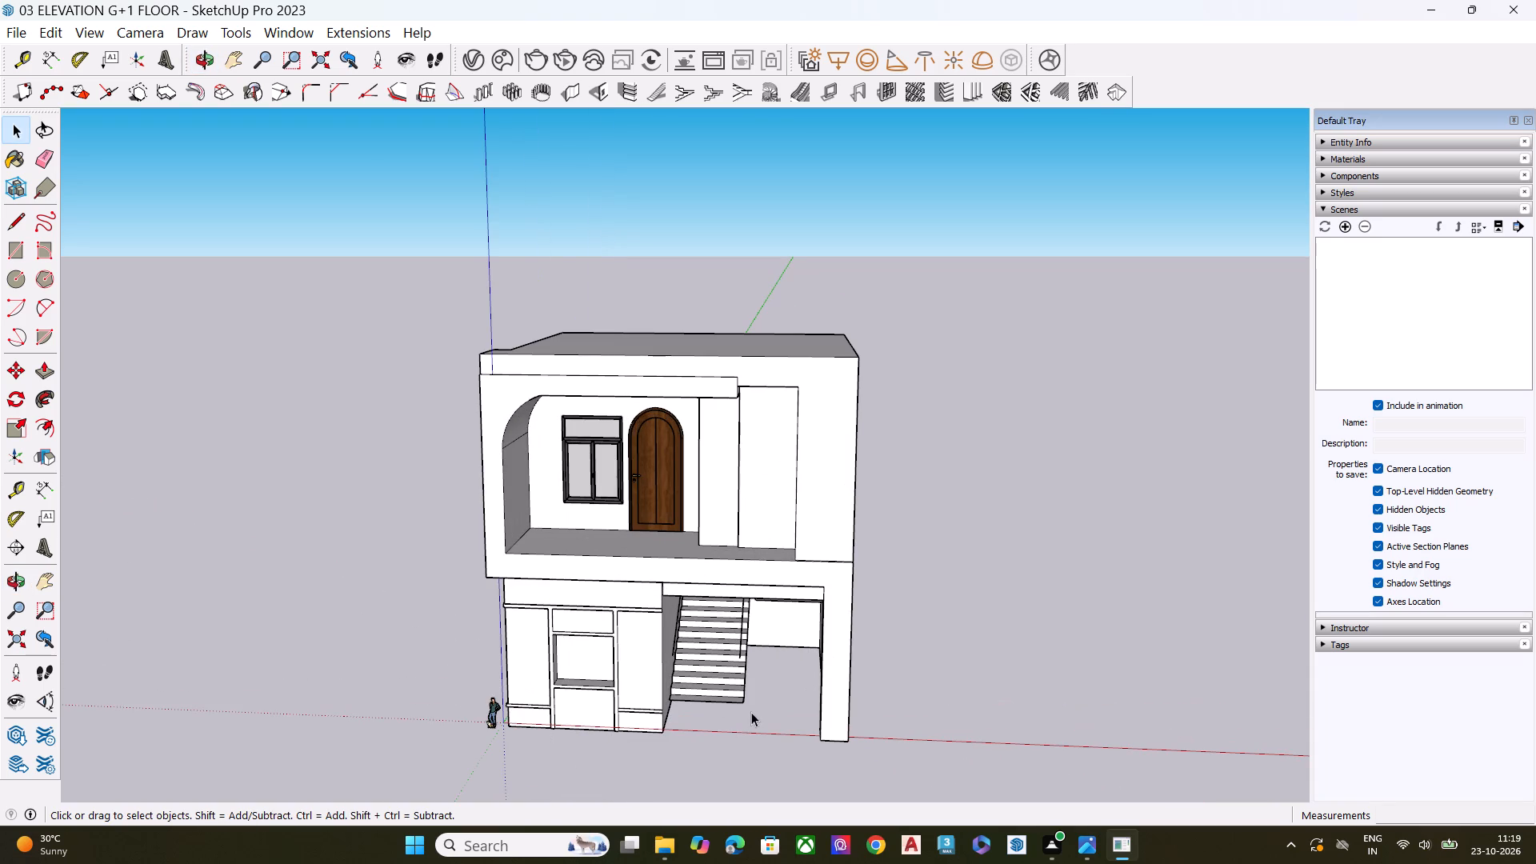
pyautogui.click(751, 712)
pyautogui.press('space')
pyautogui.moveTo(813, 612); pyautogui.dragTo(711, 607, button='middle')
pyautogui.scroll(1, 715, 586)
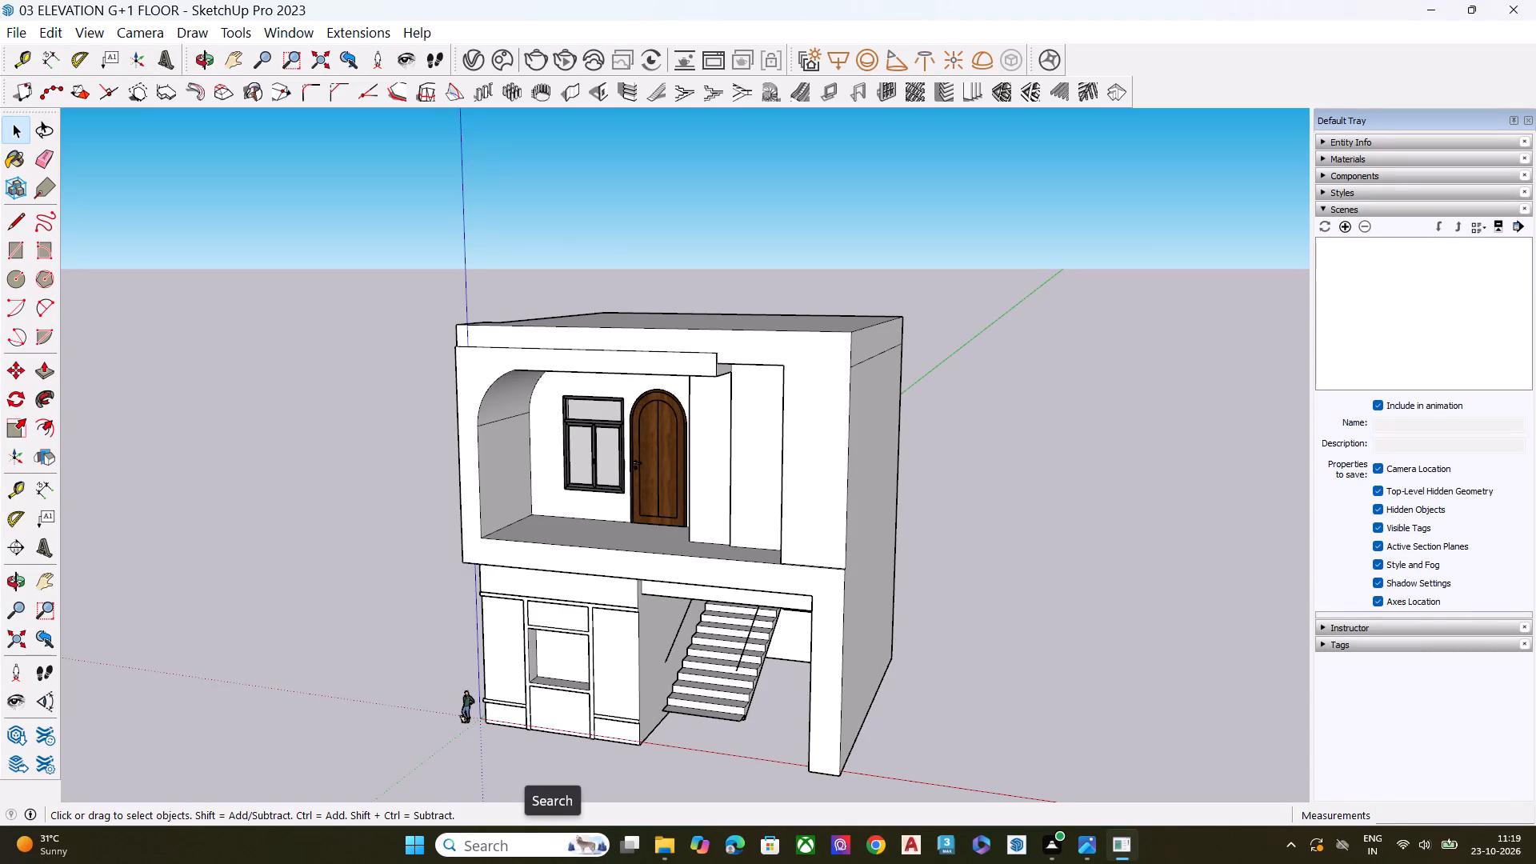
pyautogui.scroll(-5, 822, 390)
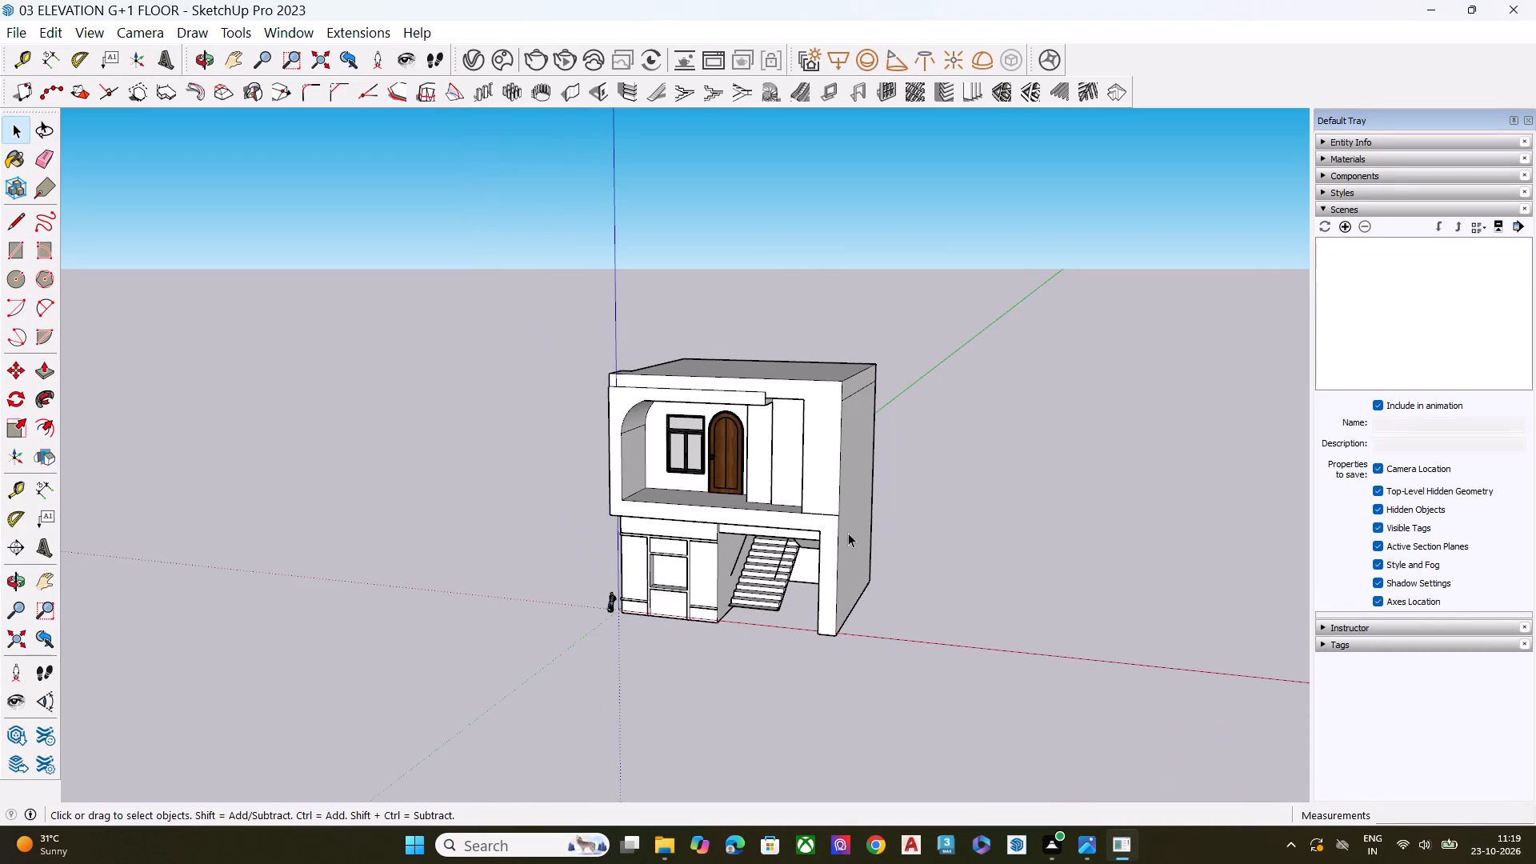
pyautogui.scroll(-2, 848, 533)
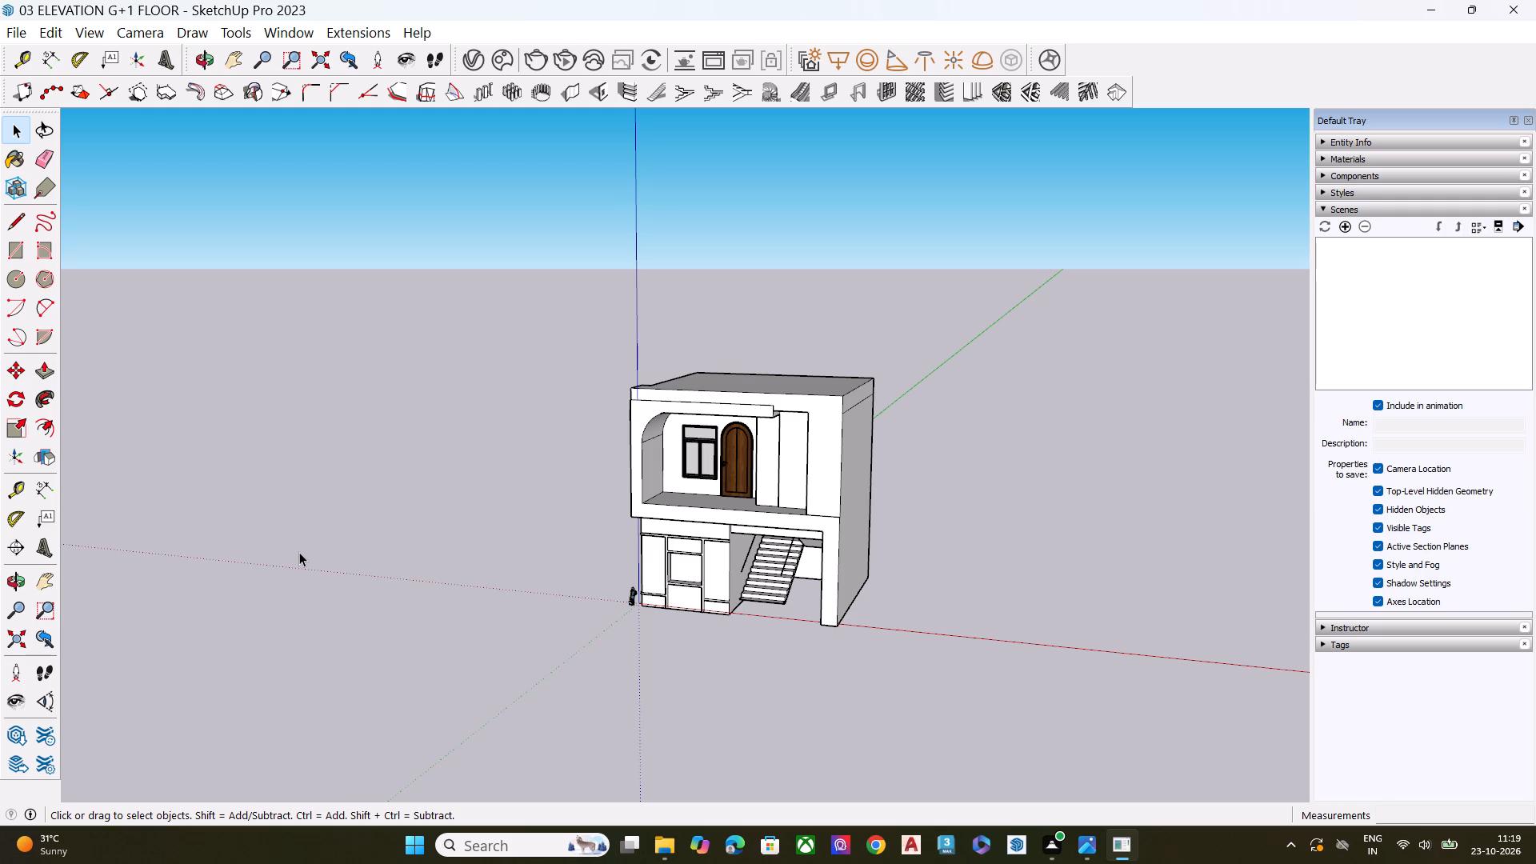
pyautogui.moveTo(776, 545); pyautogui.dragTo(772, 505, button='middle')
pyautogui.scroll(1, 774, 510)
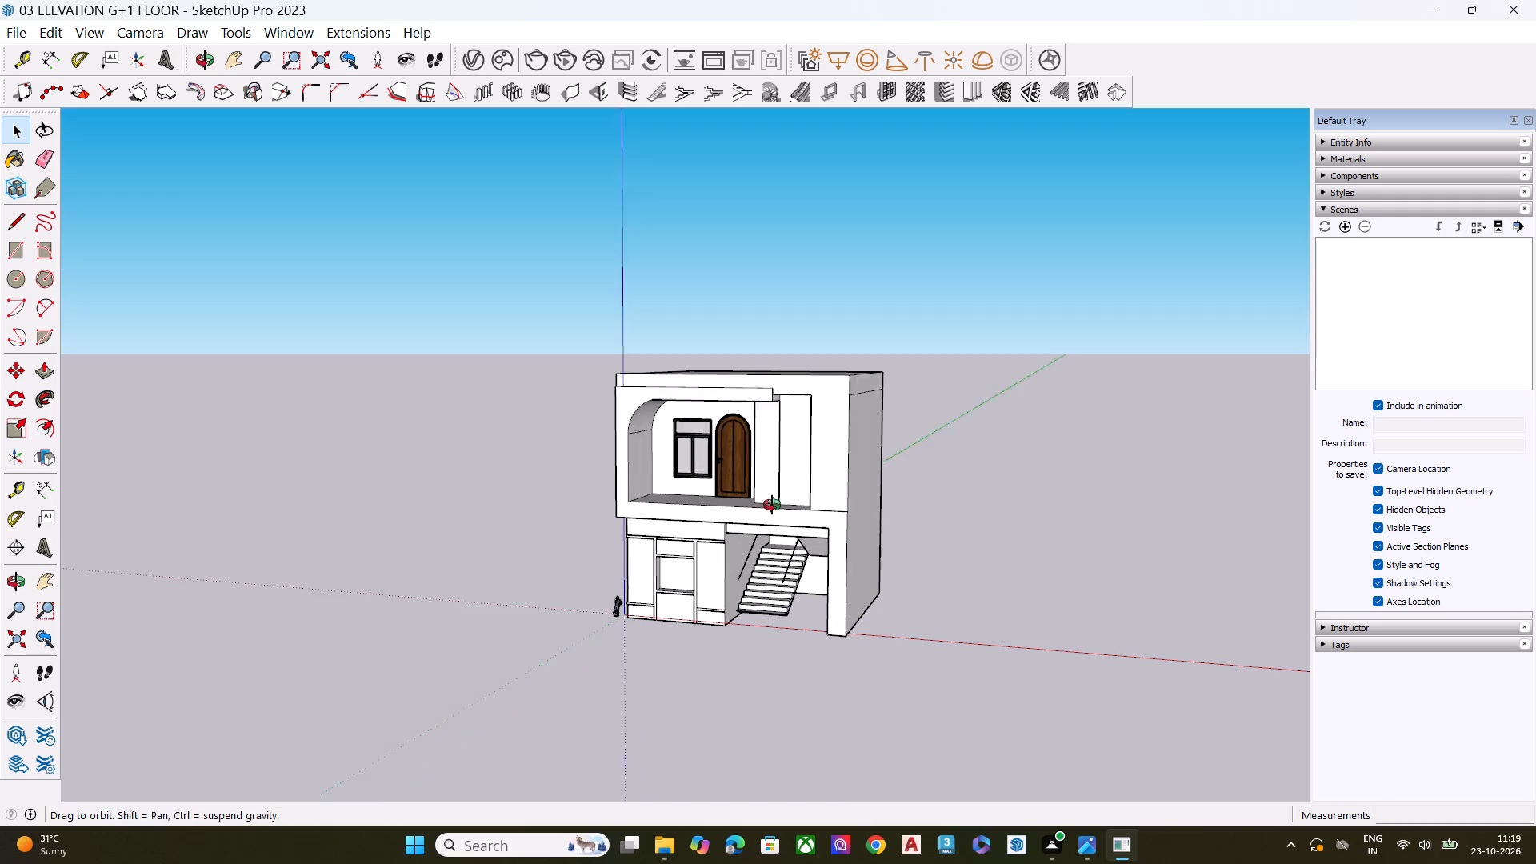
pyautogui.moveTo(772, 505); pyautogui.dragTo(771, 504, button='middle')
pyautogui.scroll(6, 772, 505)
pyautogui.moveTo(700, 612); pyautogui.dragTo(393, 470, button='middle')
pyautogui.moveTo(393, 470); pyautogui.dragTo(510, 472, button='middle')
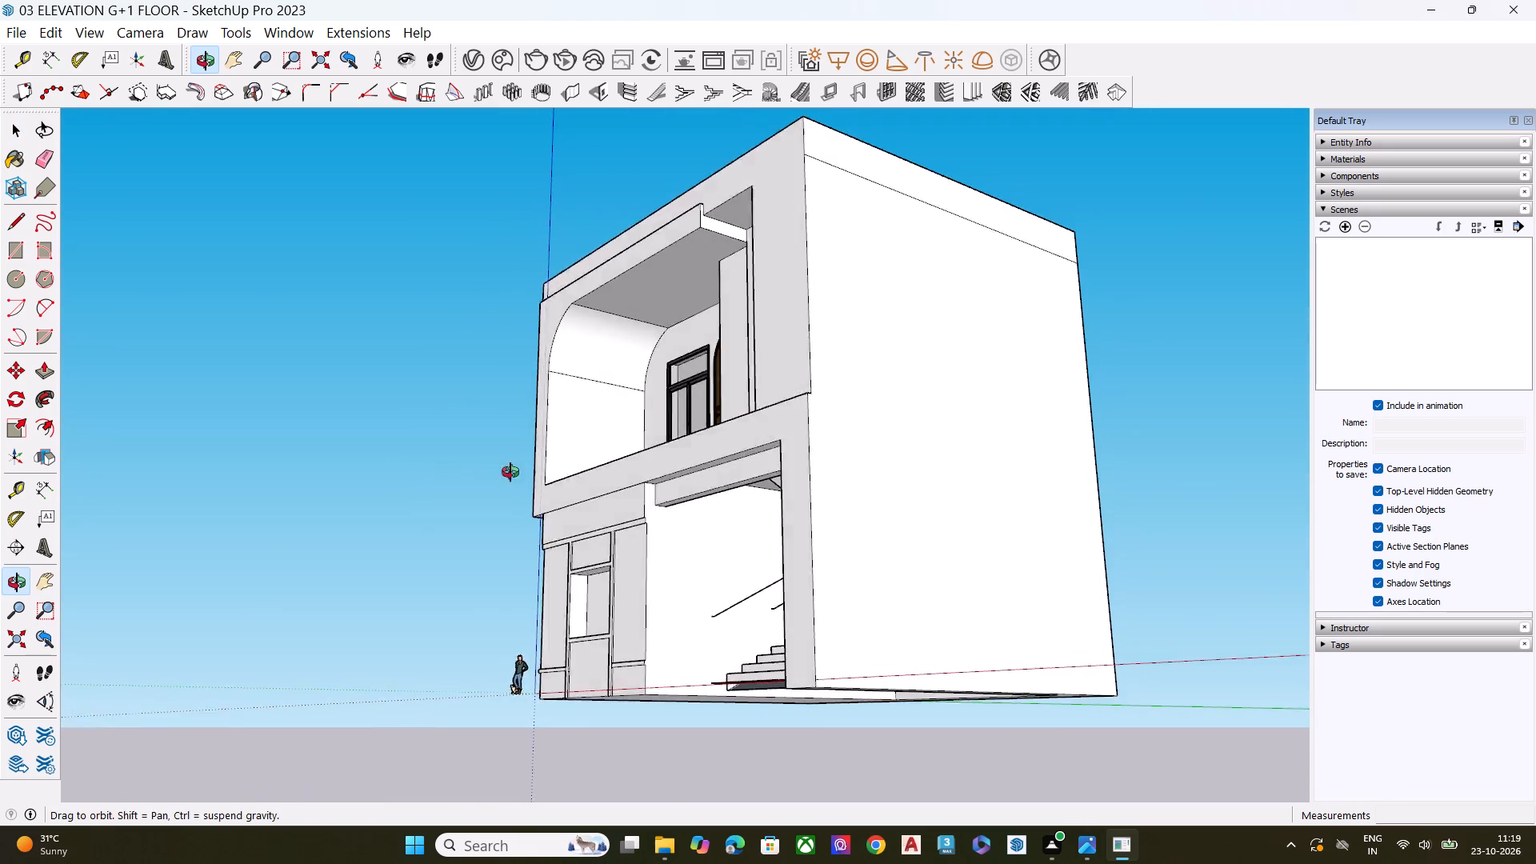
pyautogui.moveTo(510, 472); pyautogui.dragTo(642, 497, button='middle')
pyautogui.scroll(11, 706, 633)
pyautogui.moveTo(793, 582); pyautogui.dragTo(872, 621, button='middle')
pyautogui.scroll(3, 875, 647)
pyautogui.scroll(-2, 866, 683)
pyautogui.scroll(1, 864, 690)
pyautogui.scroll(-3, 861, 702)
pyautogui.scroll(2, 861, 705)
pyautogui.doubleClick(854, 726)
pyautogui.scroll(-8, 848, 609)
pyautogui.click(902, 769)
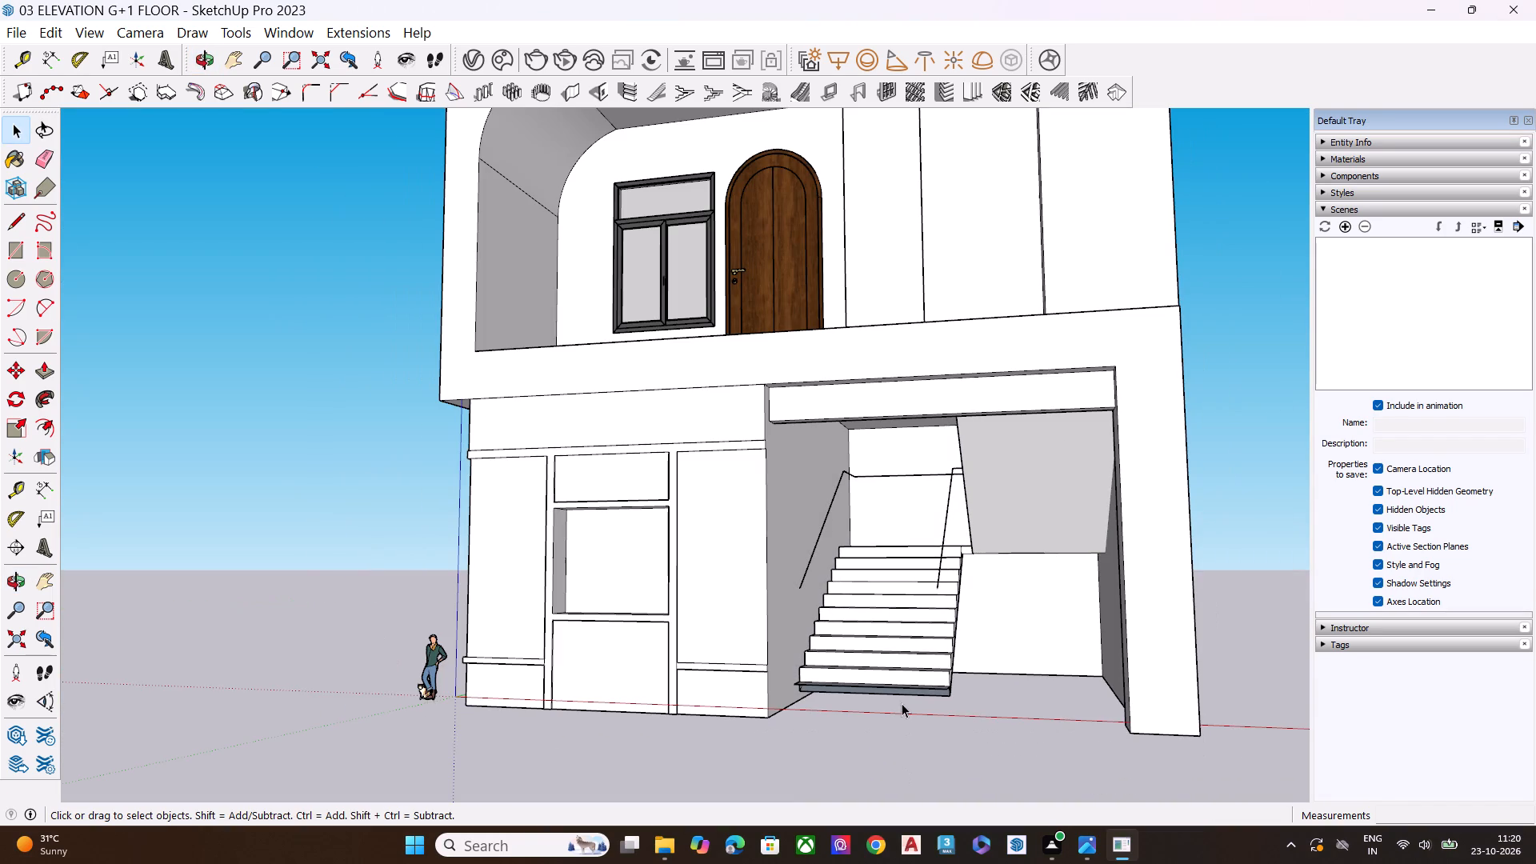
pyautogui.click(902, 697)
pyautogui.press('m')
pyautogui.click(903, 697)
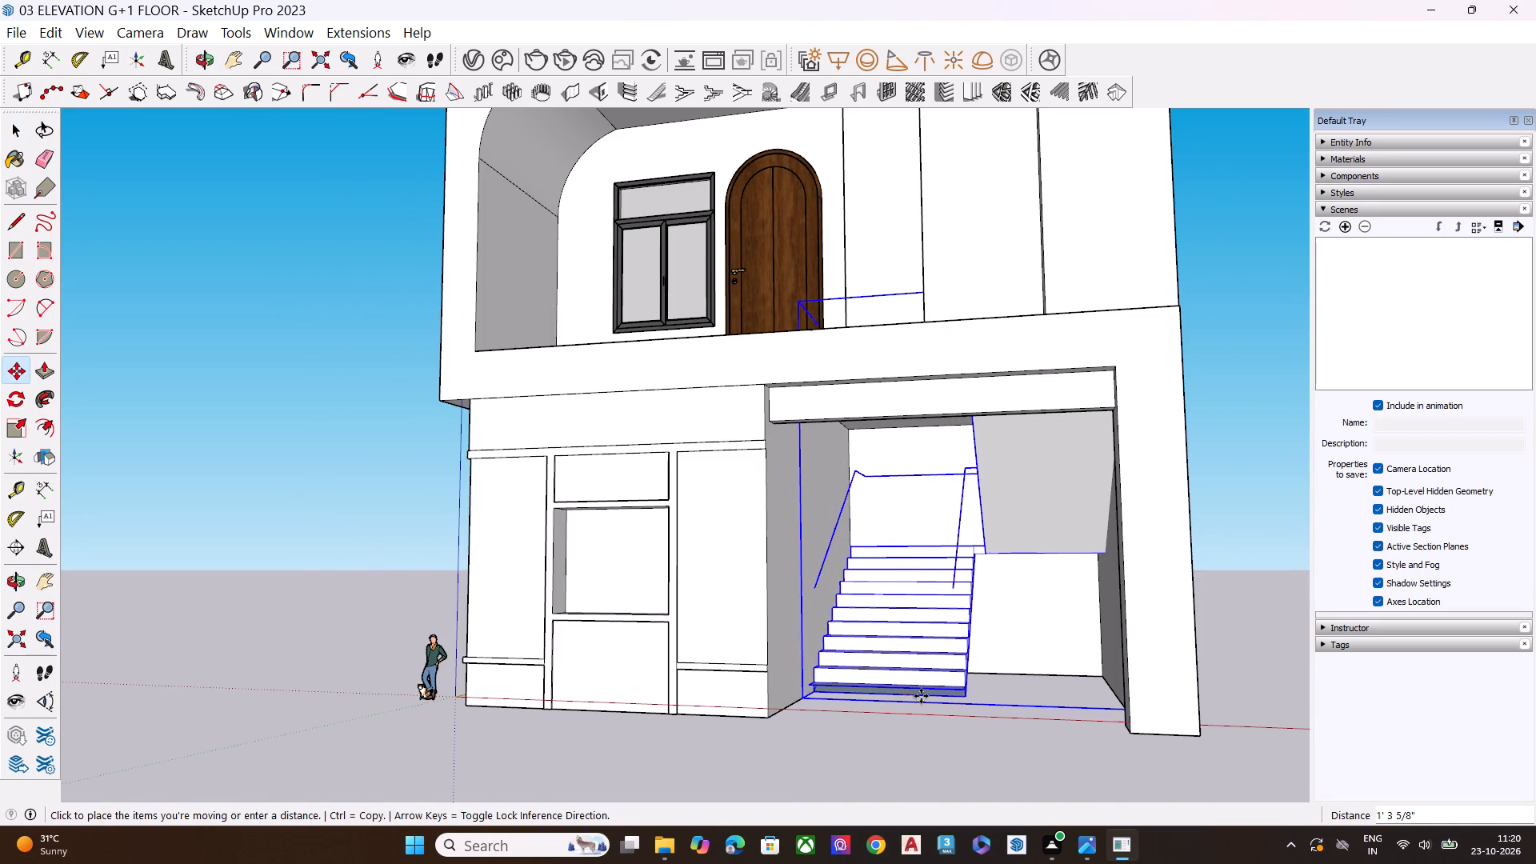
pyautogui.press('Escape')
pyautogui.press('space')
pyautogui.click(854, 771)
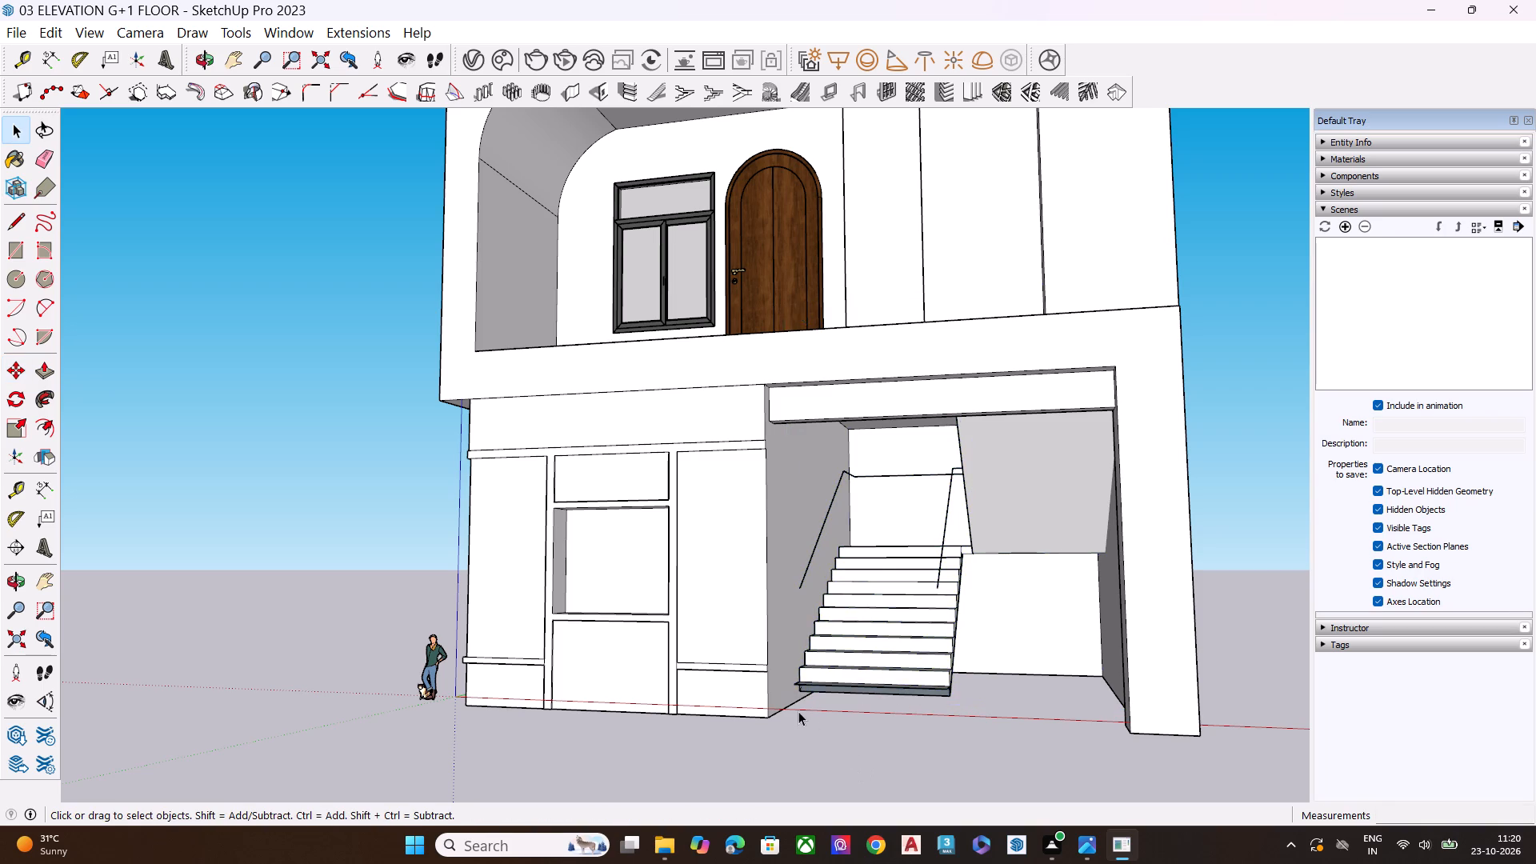
# Inspect the staircase opening, the upper-floor recess walls and the balcony frame from below, the front and both sides.
pyautogui.moveTo(806, 696); pyautogui.dragTo(916, 406, button='middle')
pyautogui.scroll(-1, 893, 602)
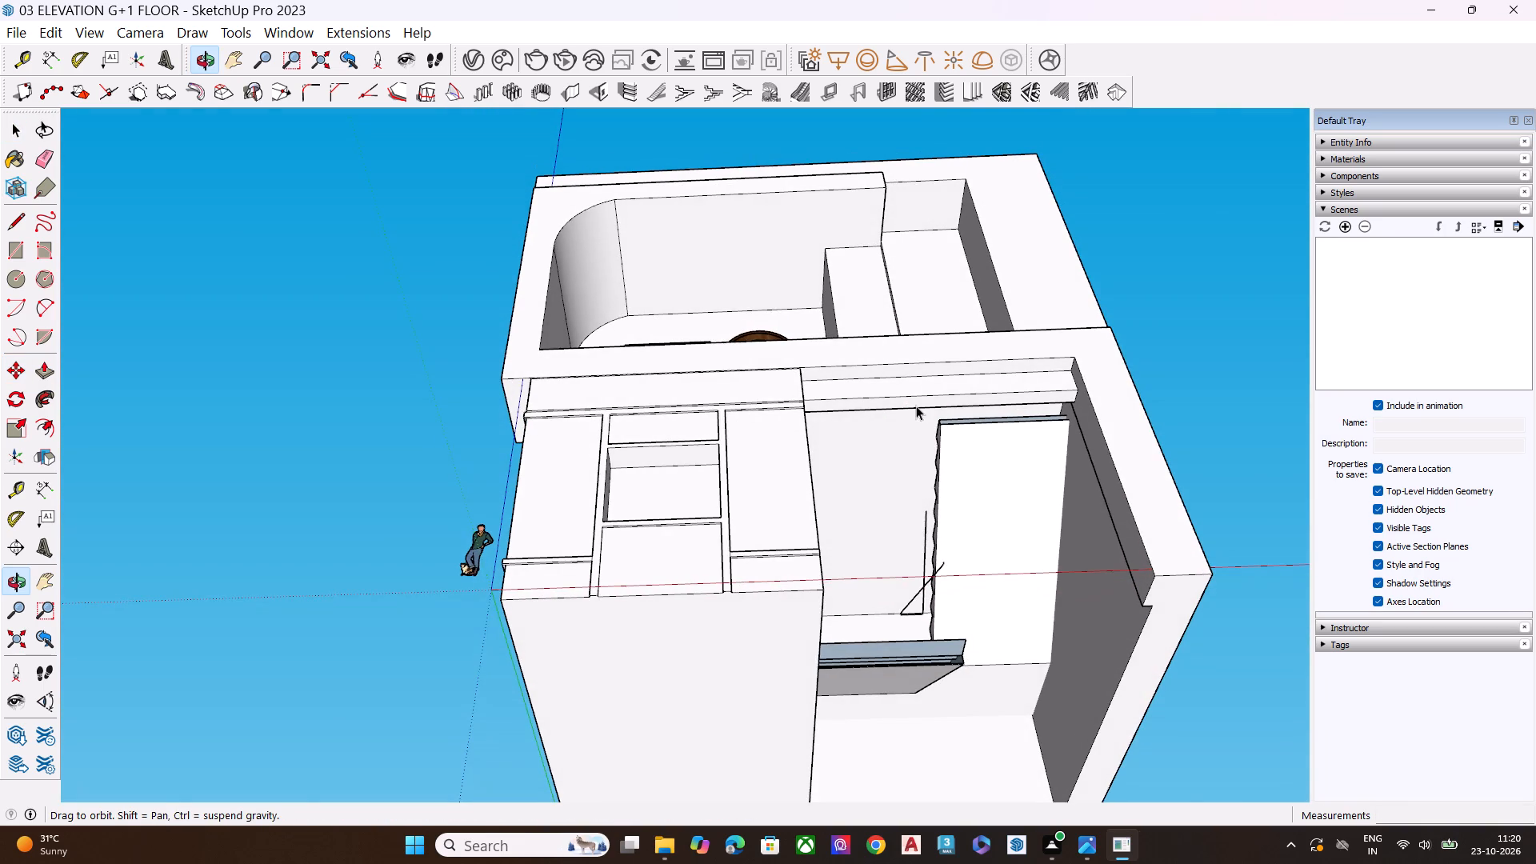
pyautogui.scroll(8, 931, 466)
pyautogui.scroll(-6, 948, 523)
pyautogui.moveTo(986, 486); pyautogui.dragTo(1000, 610, button='middle')
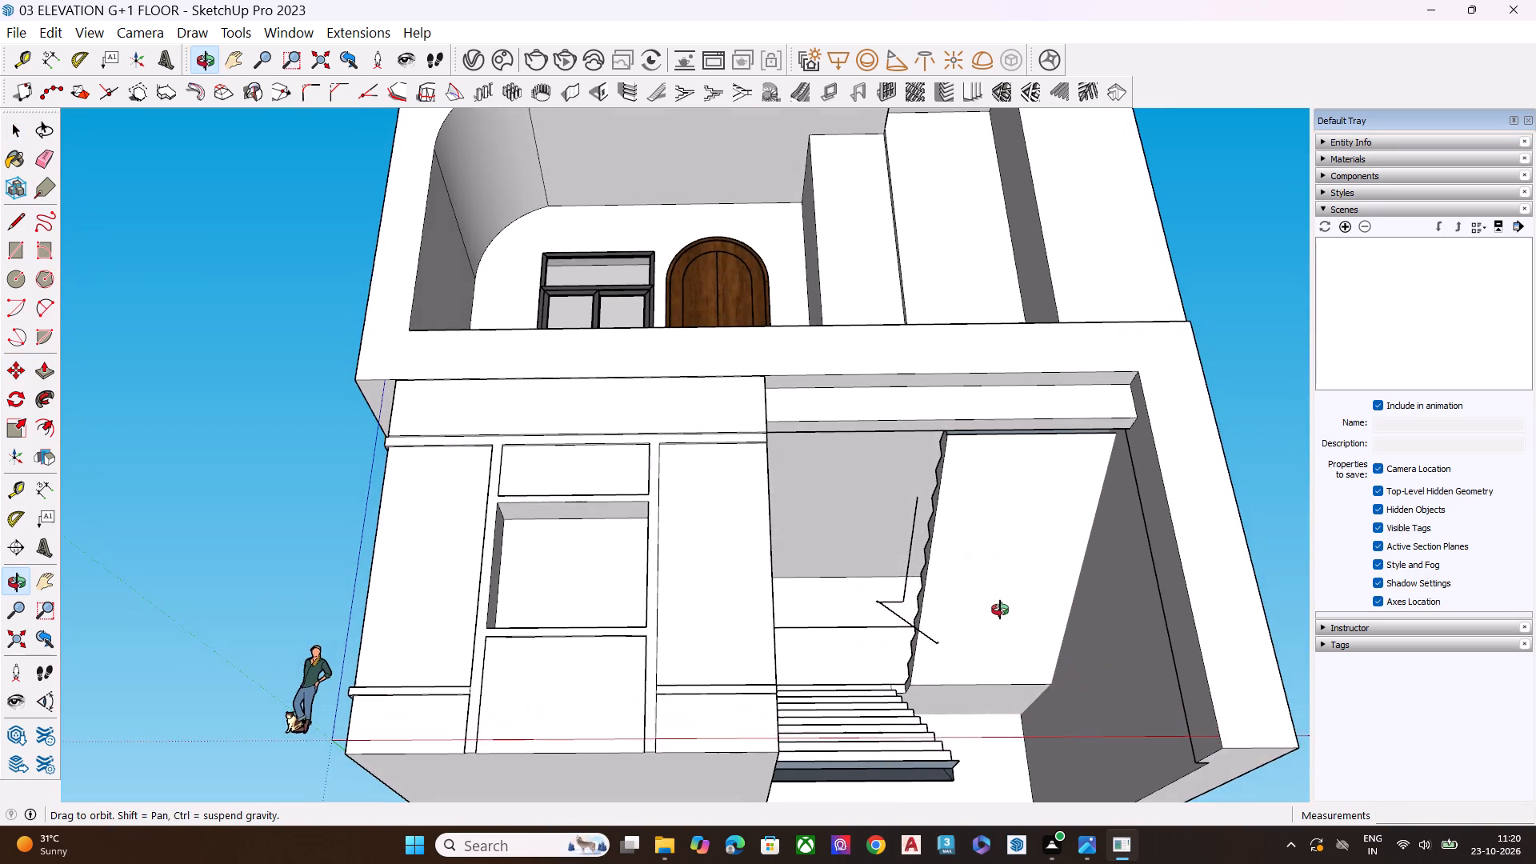
pyautogui.moveTo(1000, 610); pyautogui.dragTo(1013, 789, button='middle')
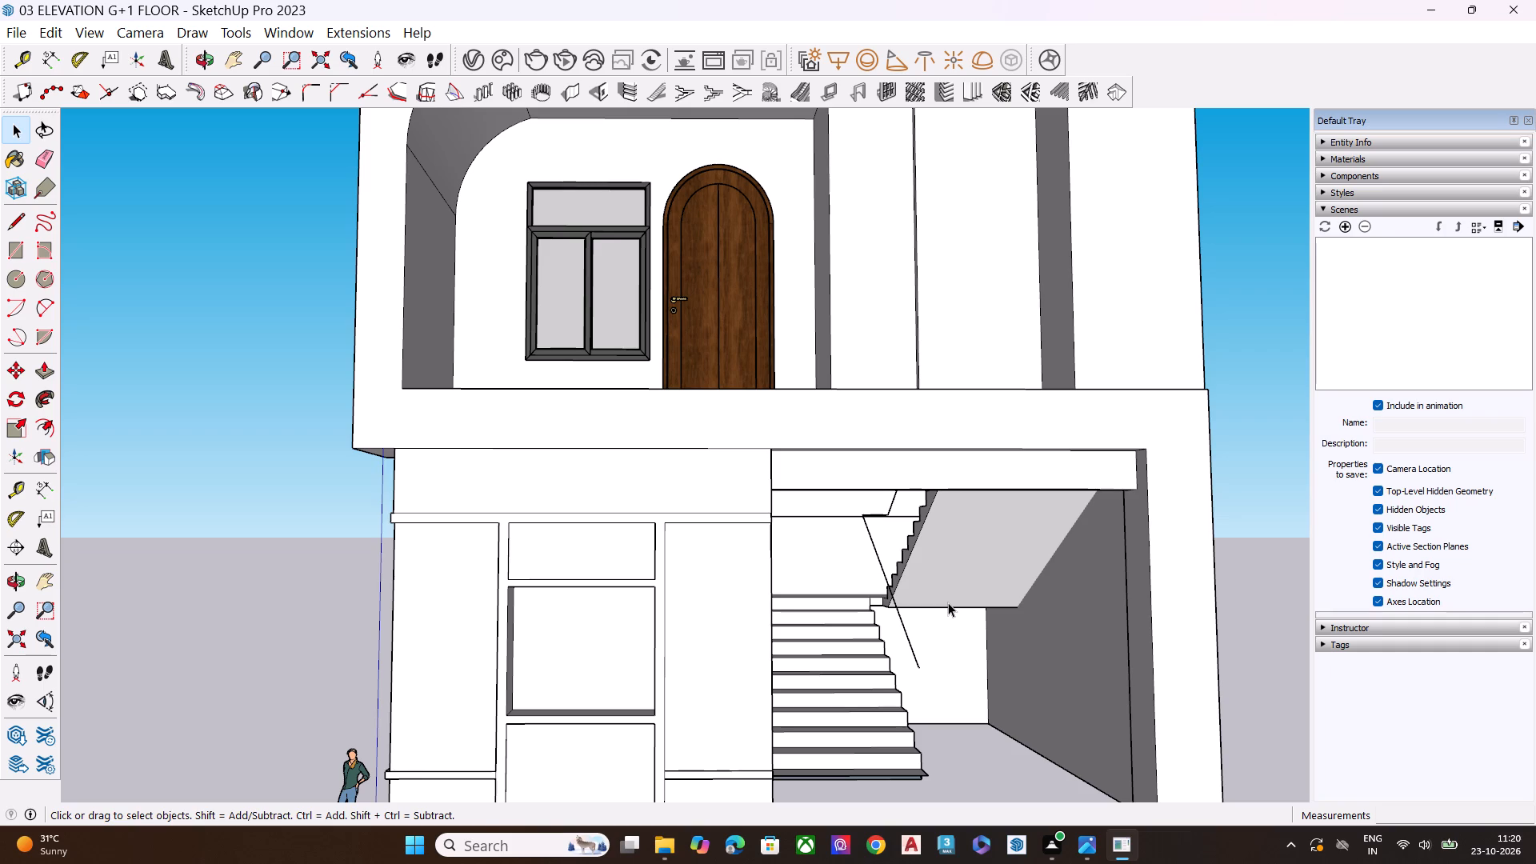
pyautogui.scroll(-2, 966, 350)
pyautogui.scroll(1, 966, 371)
pyautogui.scroll(-6, 966, 373)
pyautogui.moveTo(954, 502); pyautogui.dragTo(950, 589, button='middle')
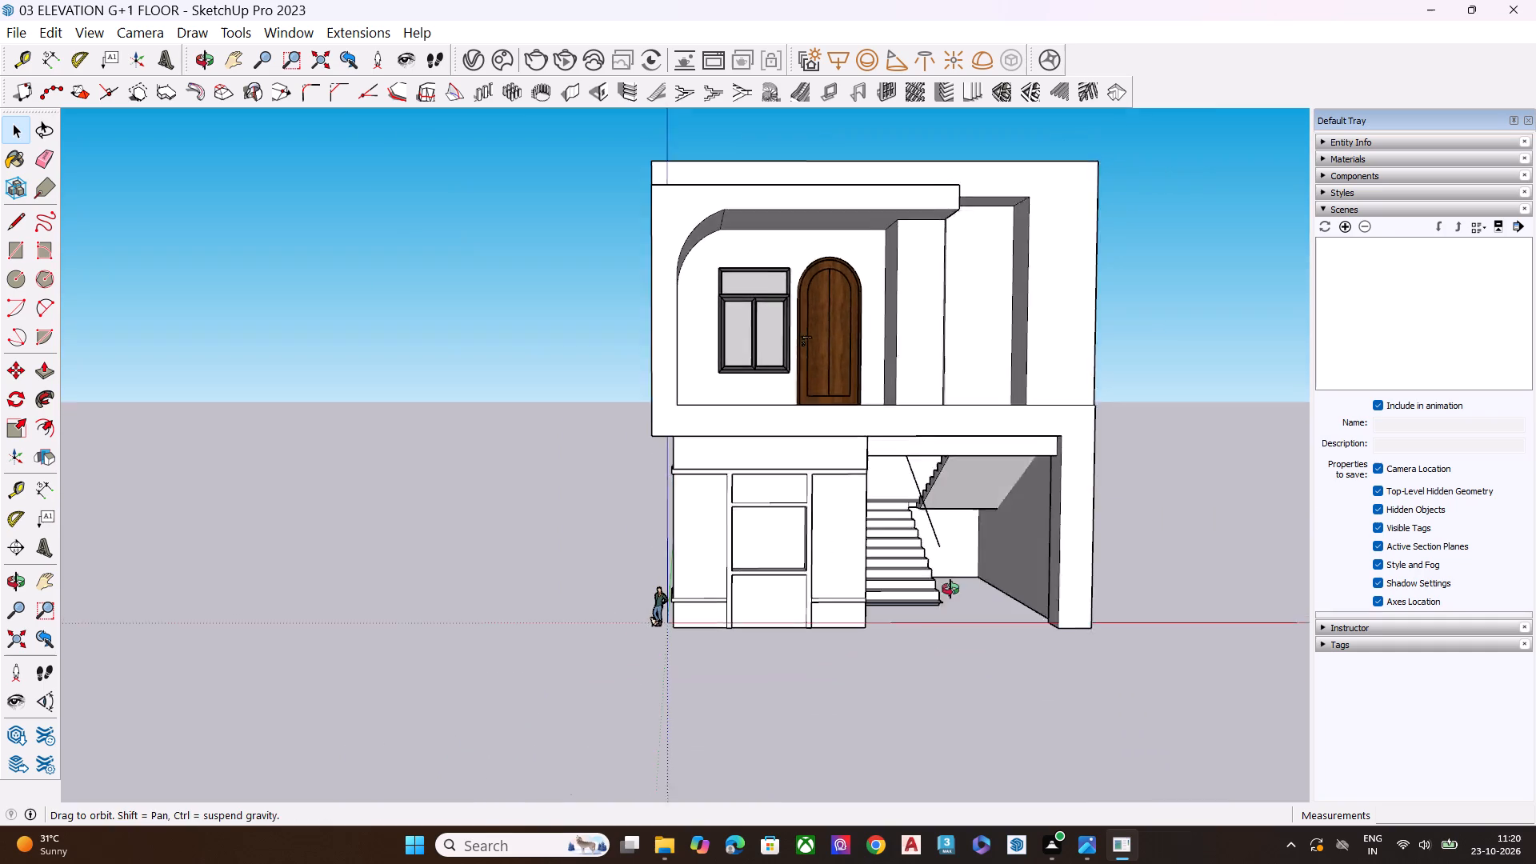
pyautogui.moveTo(950, 589); pyautogui.dragTo(948, 638, button='middle')
pyautogui.press('space')
pyautogui.click(910, 684)
pyautogui.scroll(6, 1054, 231)
pyautogui.moveTo(1034, 382); pyautogui.dragTo(1026, 418, button='middle')
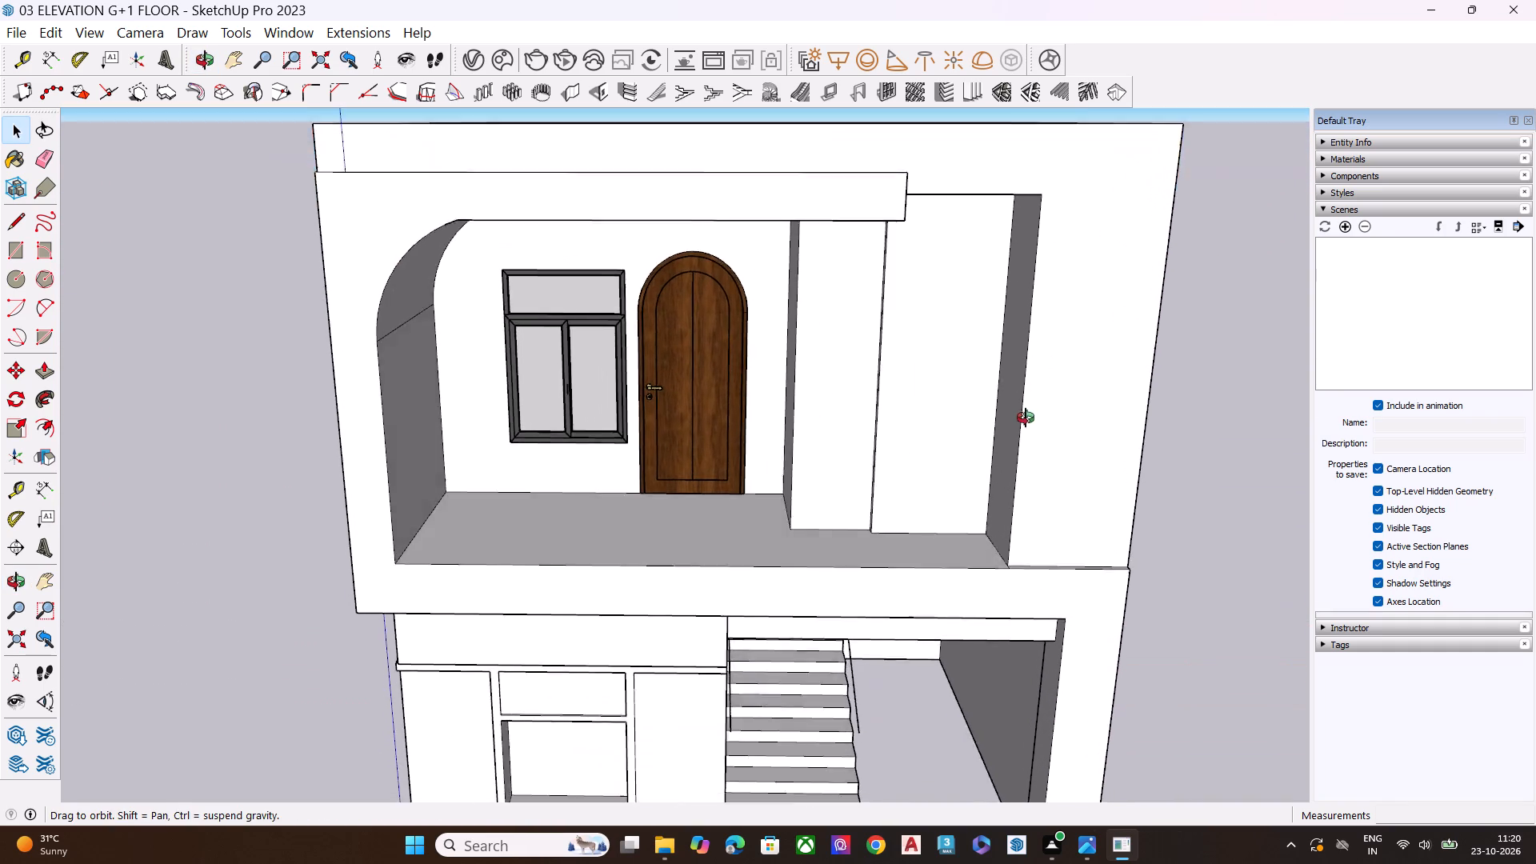
pyautogui.moveTo(1026, 418); pyautogui.dragTo(699, 477, button='middle')
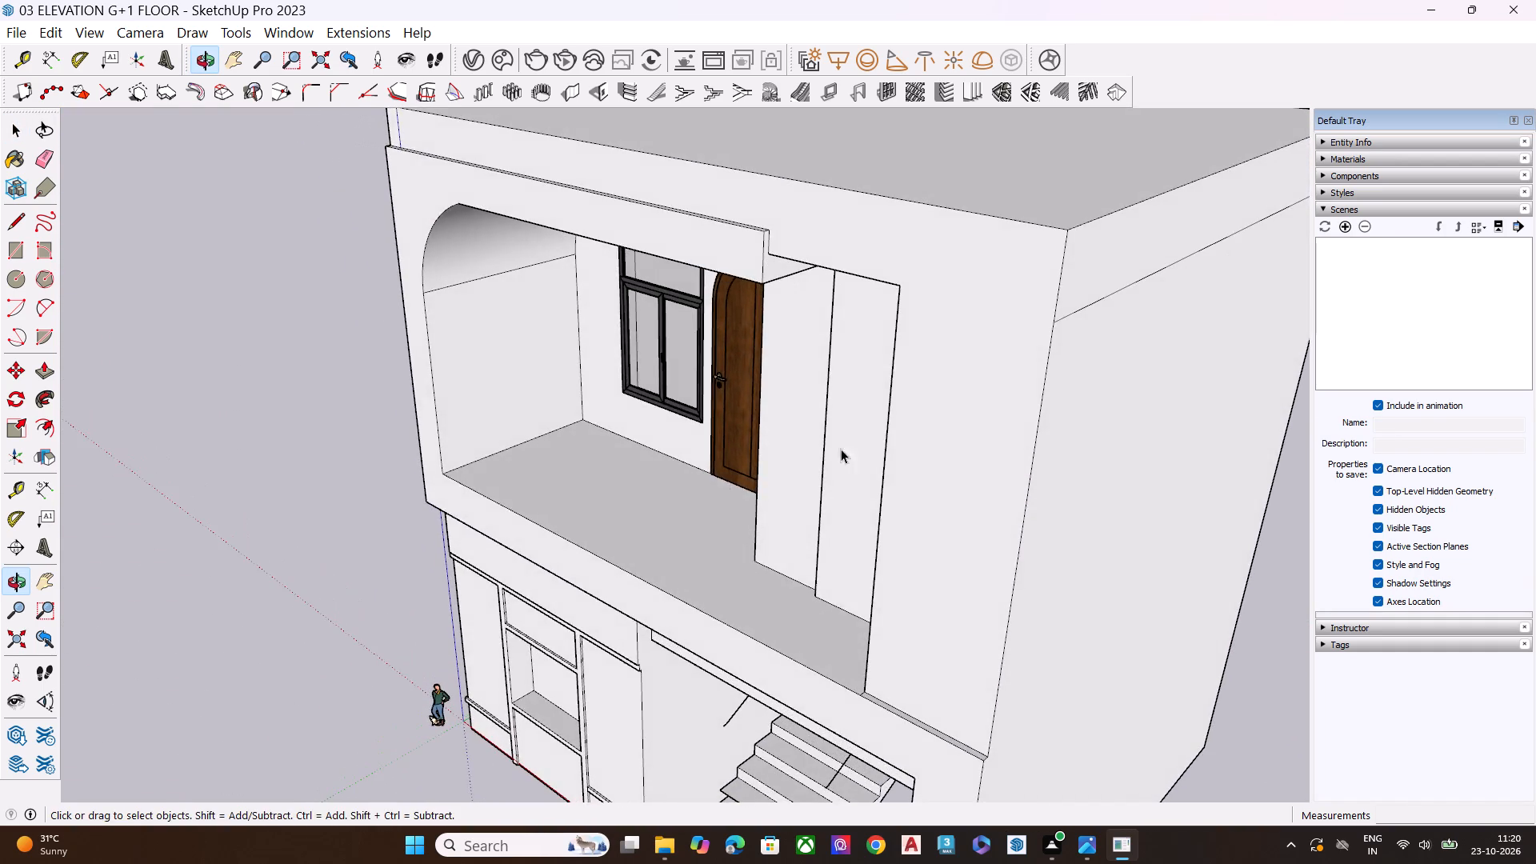
pyautogui.scroll(-7, 858, 516)
pyautogui.moveTo(822, 562); pyautogui.dragTo(932, 345, button='middle')
pyautogui.scroll(5, 886, 454)
pyautogui.press('space')
pyautogui.moveTo(712, 536); pyautogui.dragTo(1279, 520, button='middle')
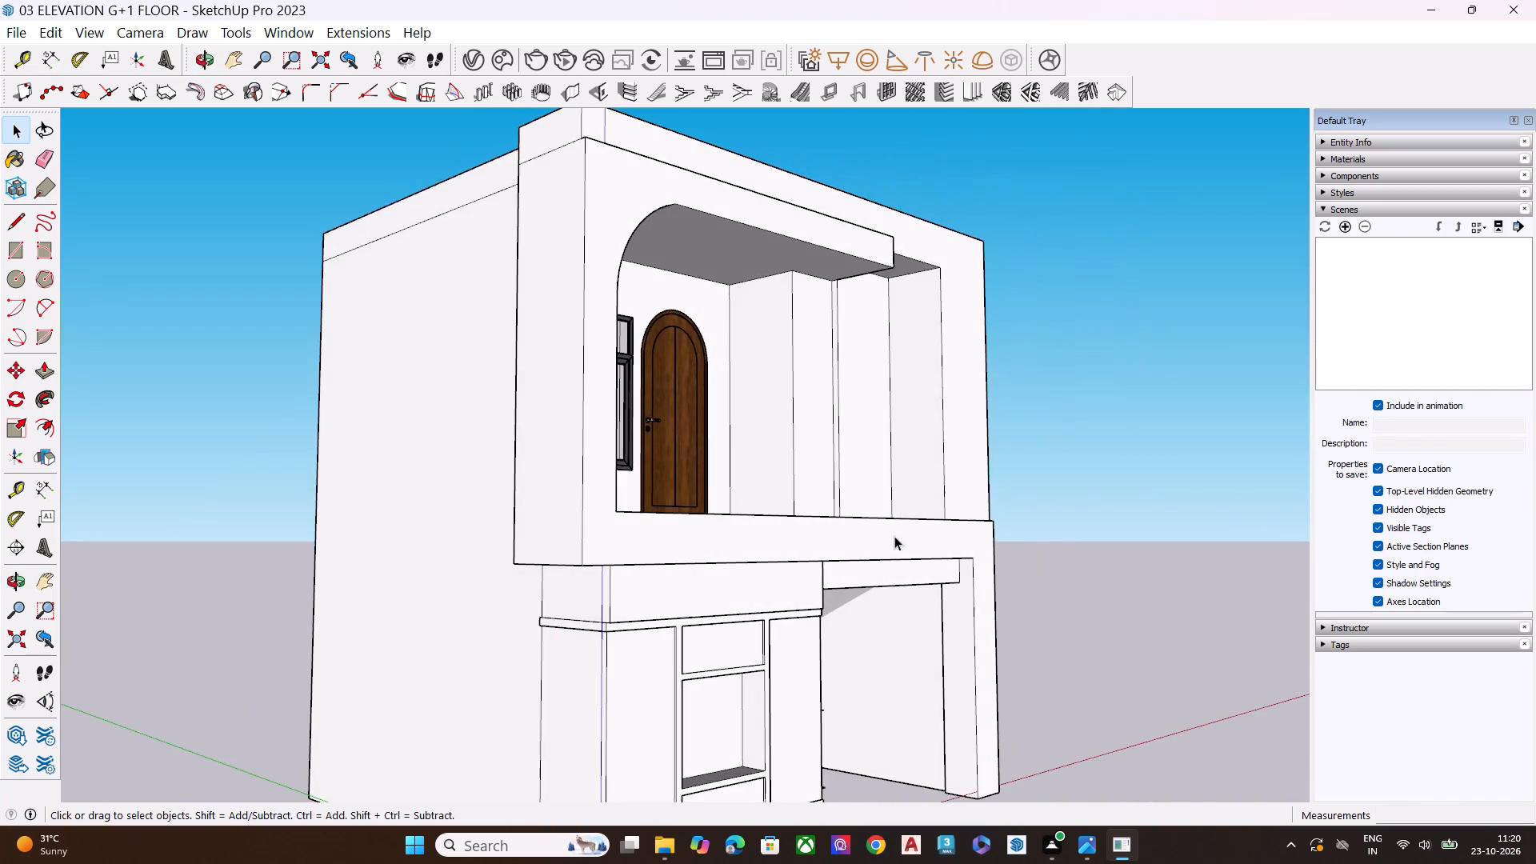
pyautogui.moveTo(850, 538); pyautogui.dragTo(450, 511, button='middle')
pyautogui.moveTo(970, 567); pyautogui.dragTo(758, 644, button='middle')
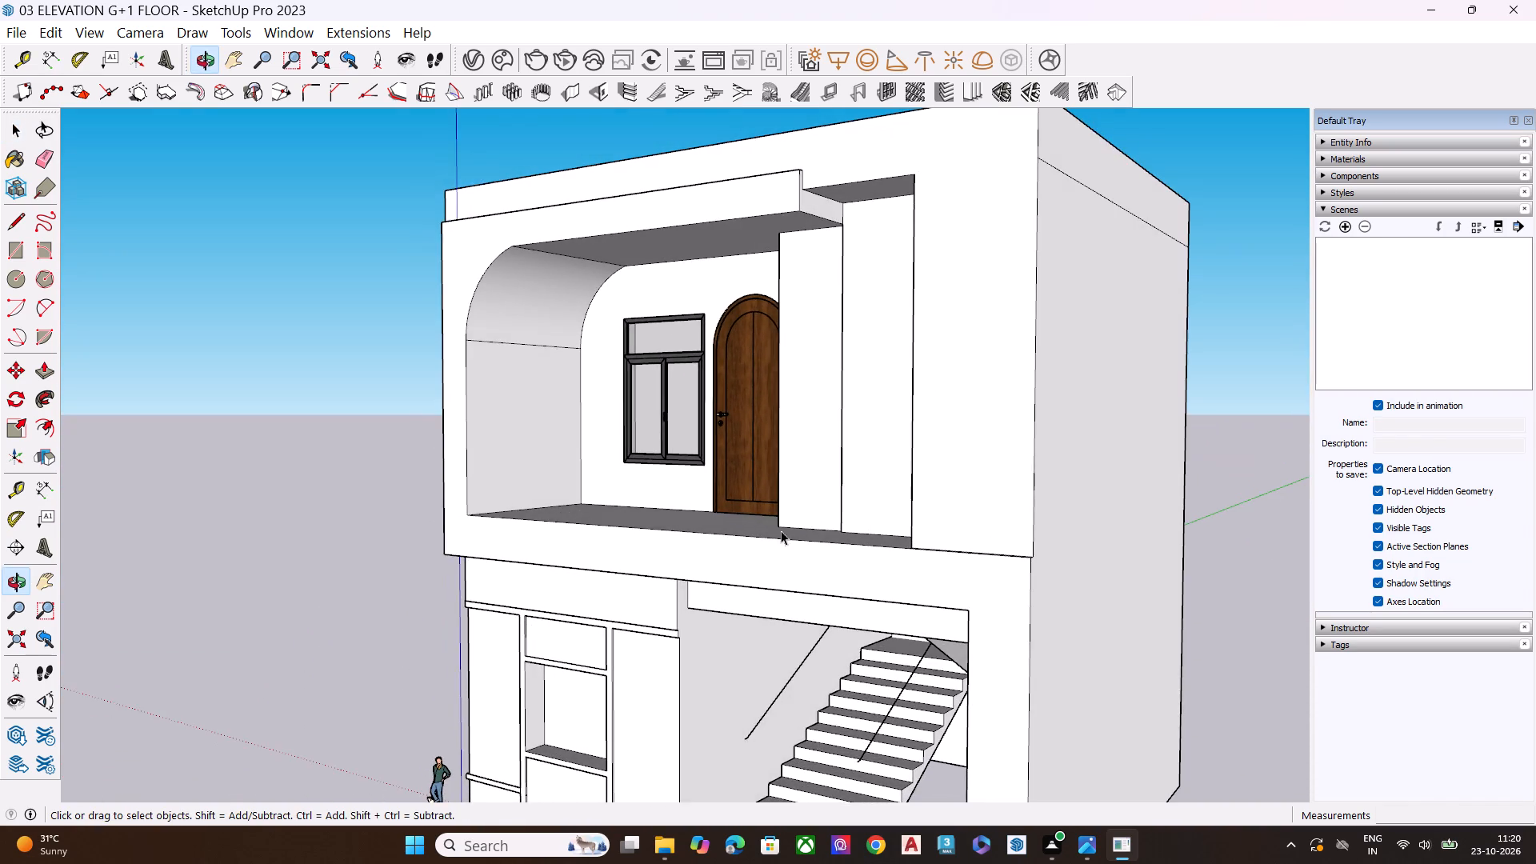
pyautogui.press('space')
pyautogui.scroll(-1, 878, 454)
pyautogui.scroll(1, 878, 454)
pyautogui.scroll(-12, 879, 458)
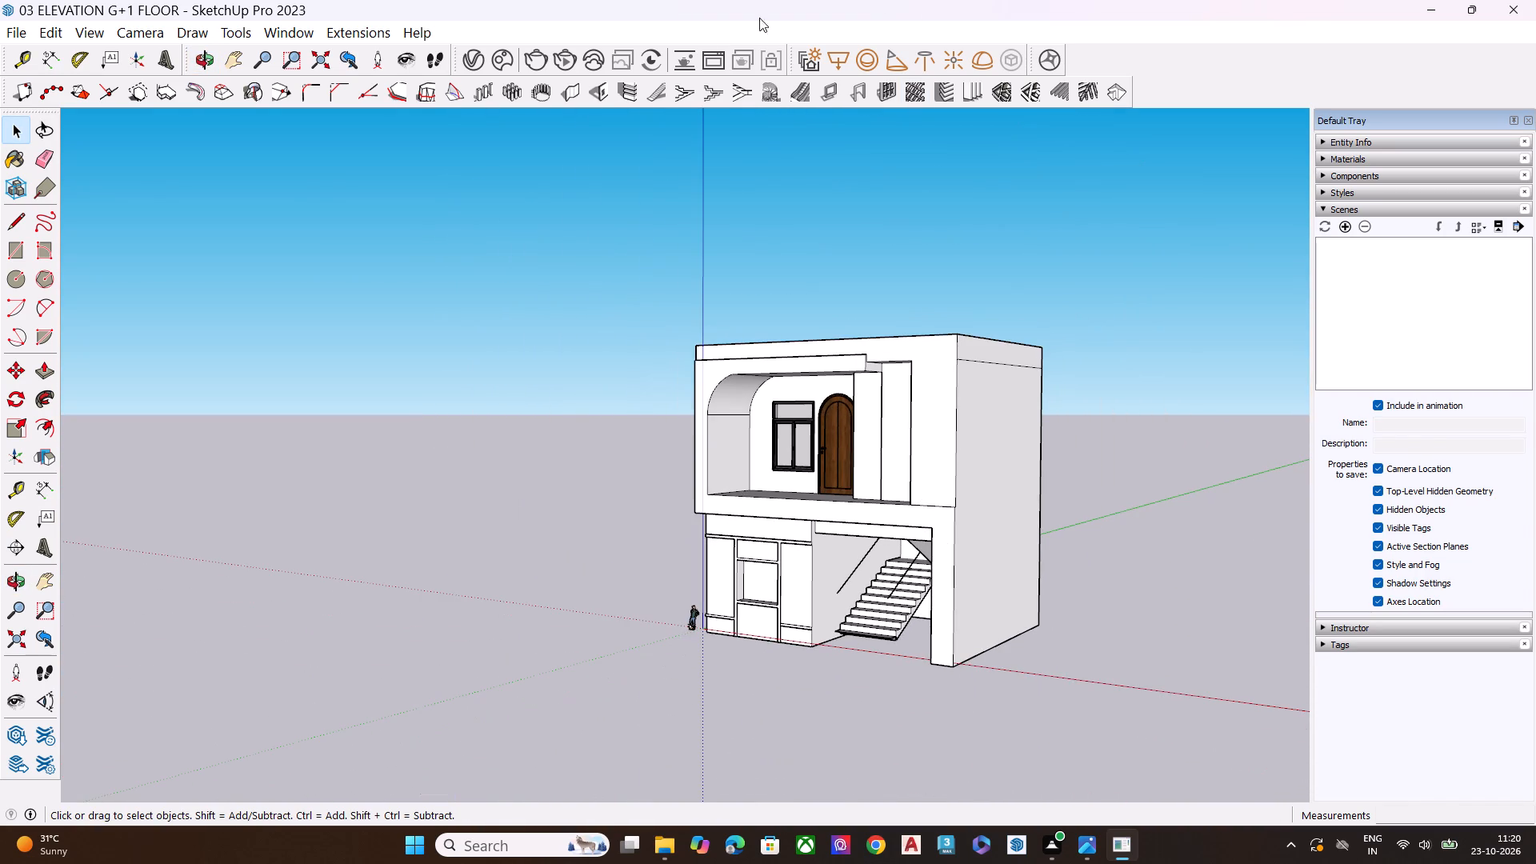
# Review the scene's materials in the V-Ray Asset Editor, previewing the Lily, Wood066_2K_Color, Color, Translucent Glass Gray and Heather entries.
pyautogui.click(485, 57)
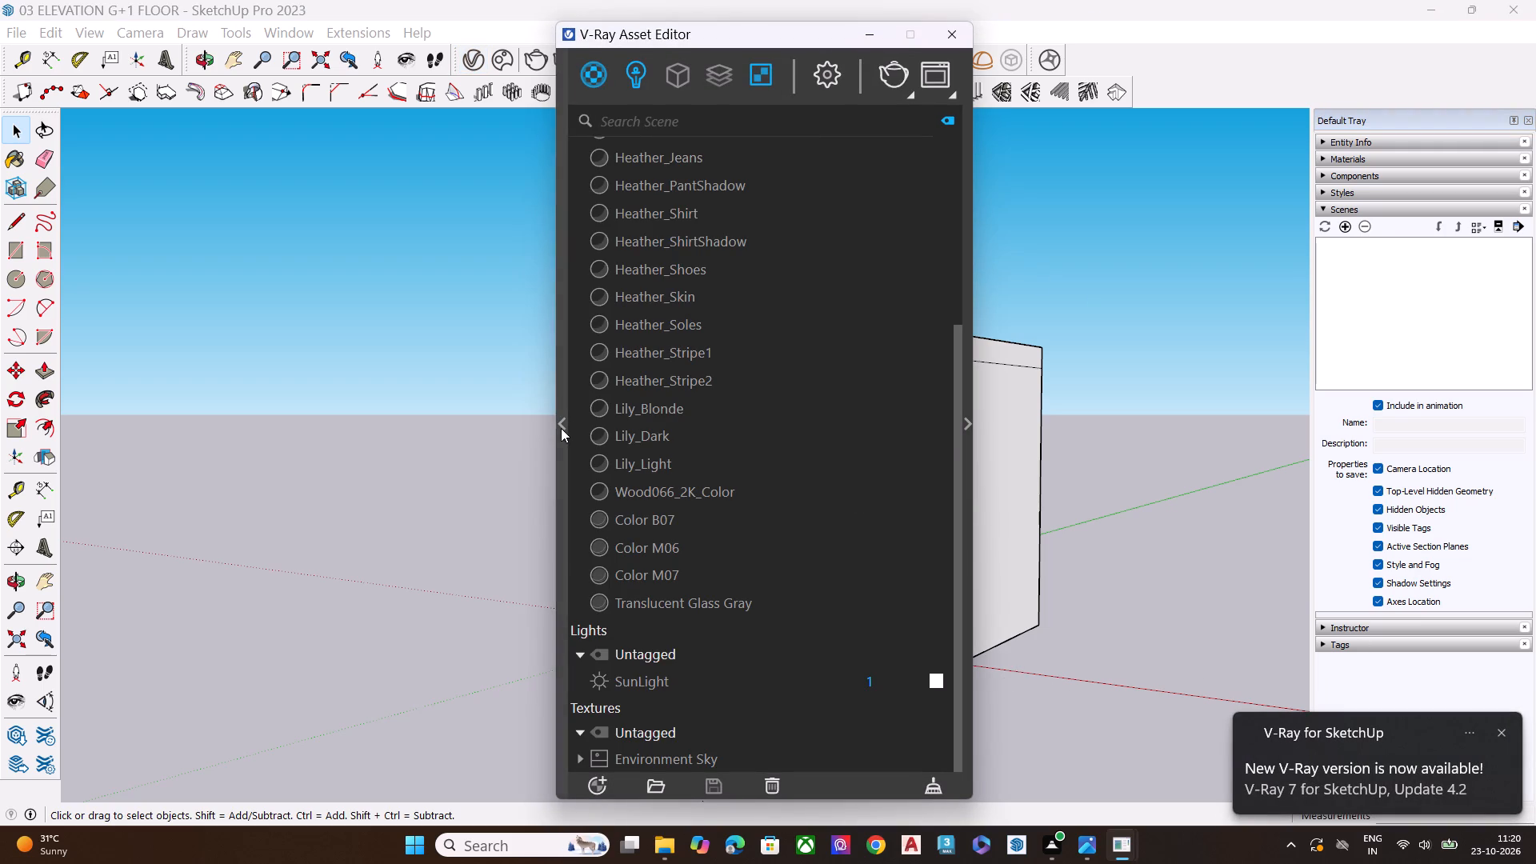
pyautogui.click(633, 436)
pyautogui.click(644, 465)
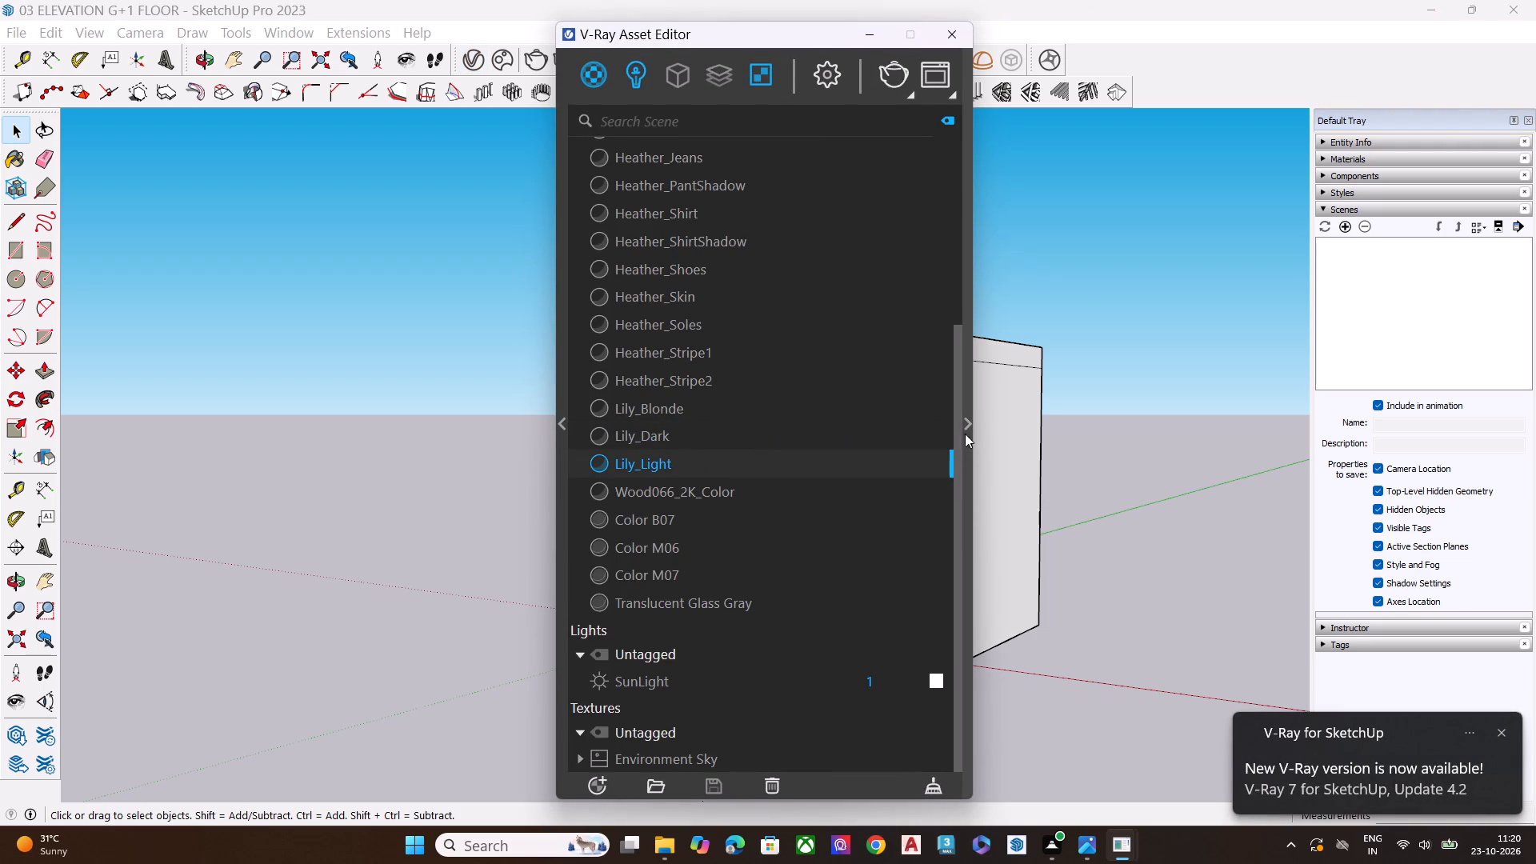
pyautogui.click(970, 425)
pyautogui.click(682, 440)
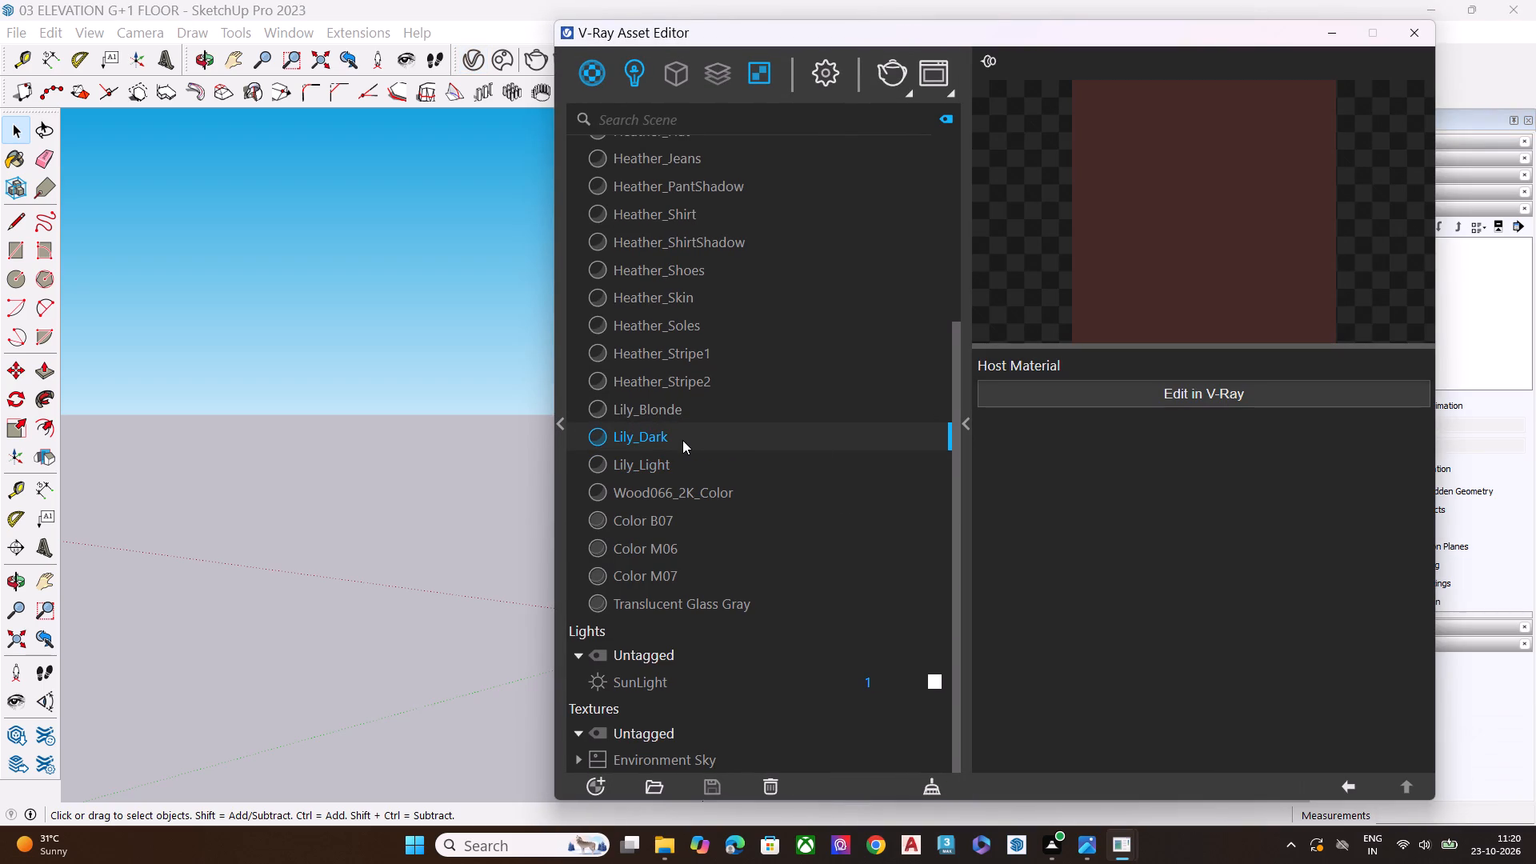
pyautogui.click(684, 403)
pyautogui.click(670, 446)
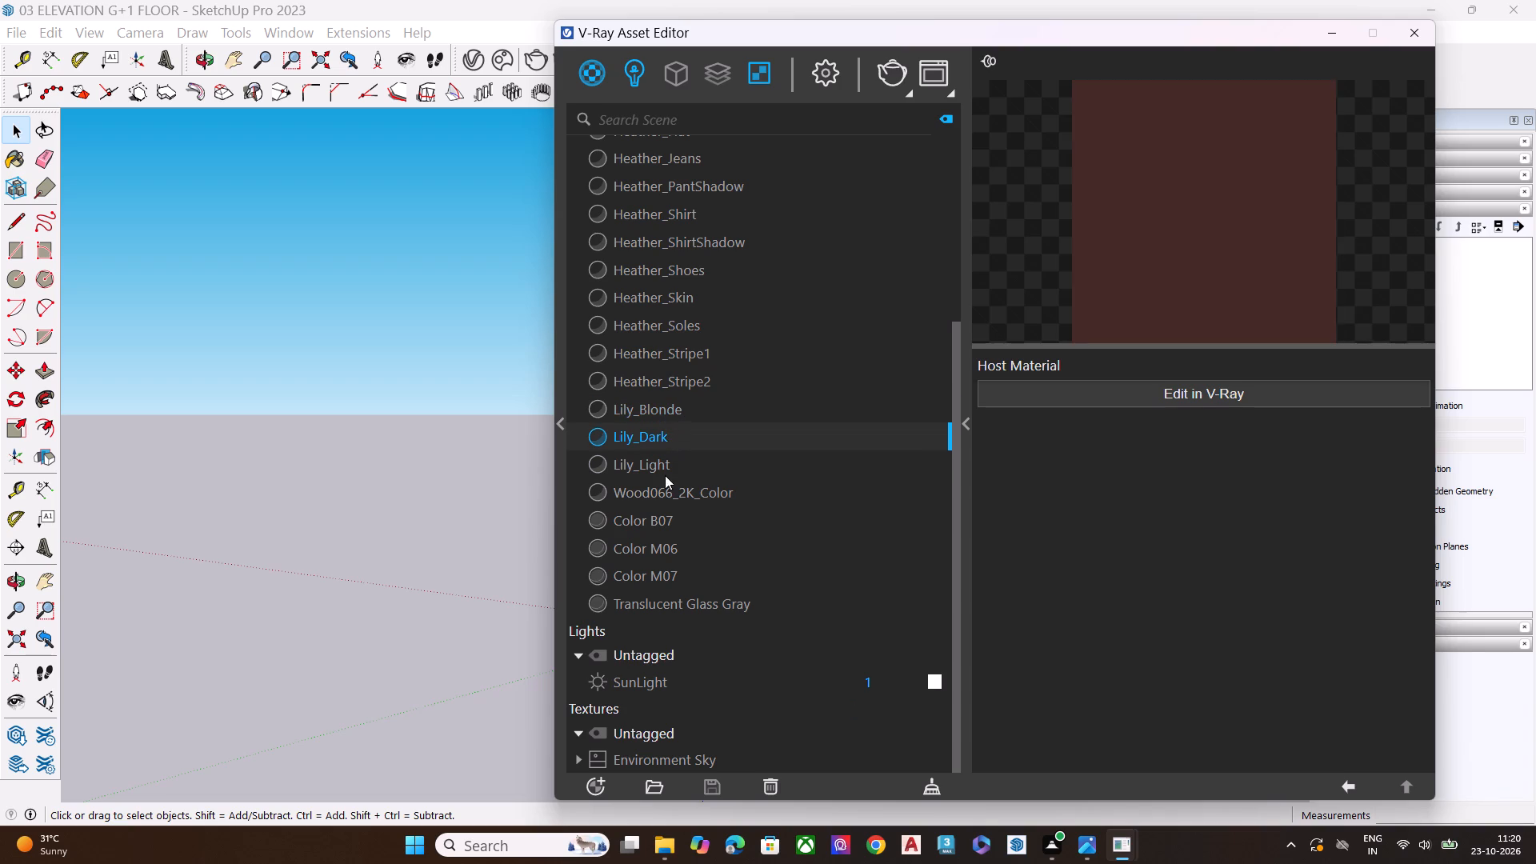
pyautogui.click(665, 475)
pyautogui.click(666, 490)
pyautogui.click(662, 522)
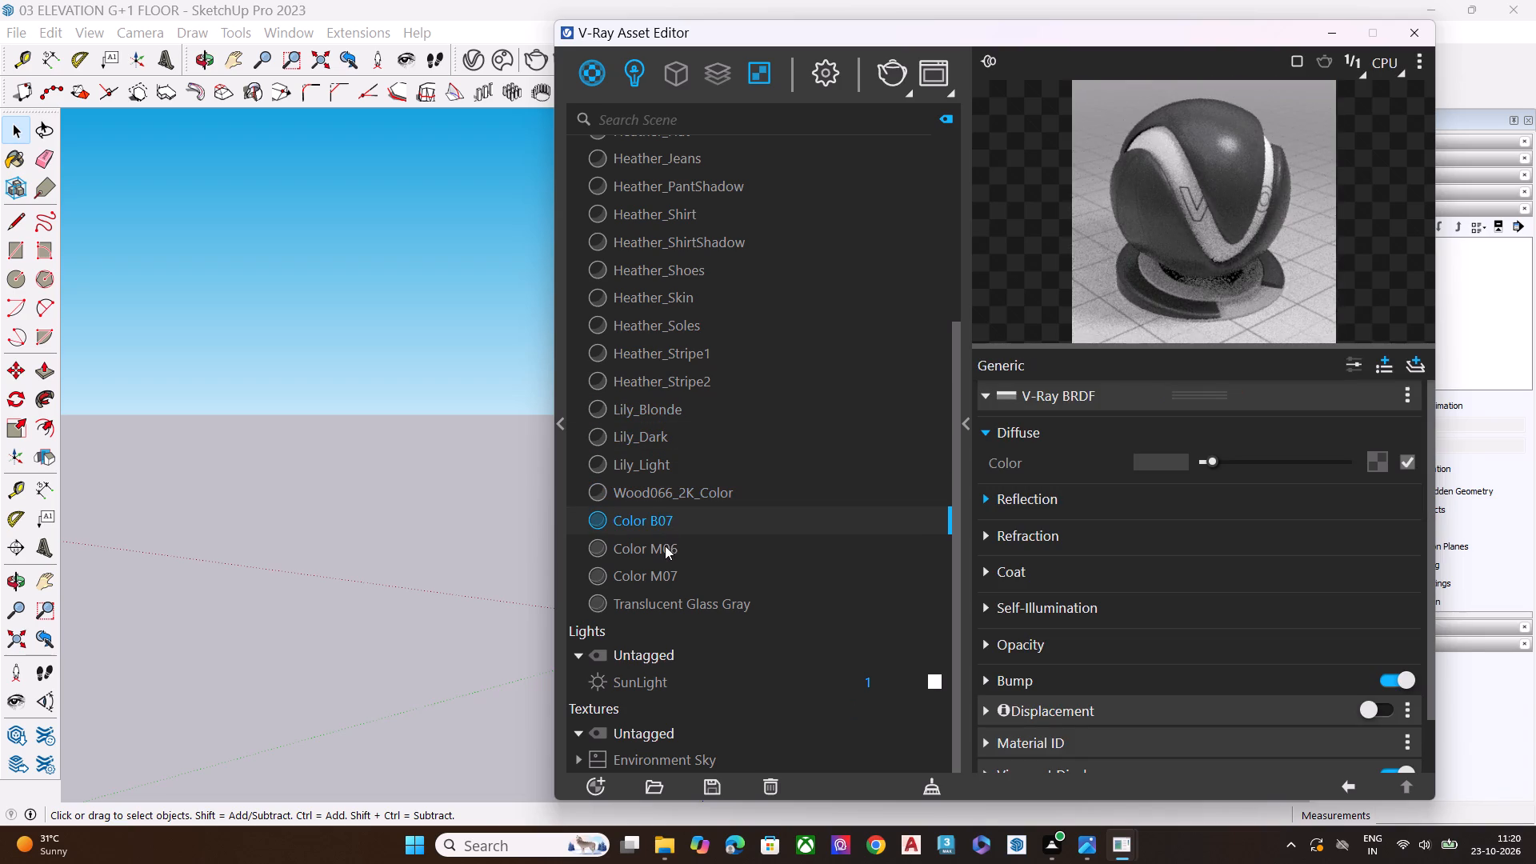
pyautogui.click(667, 499)
pyautogui.click(661, 522)
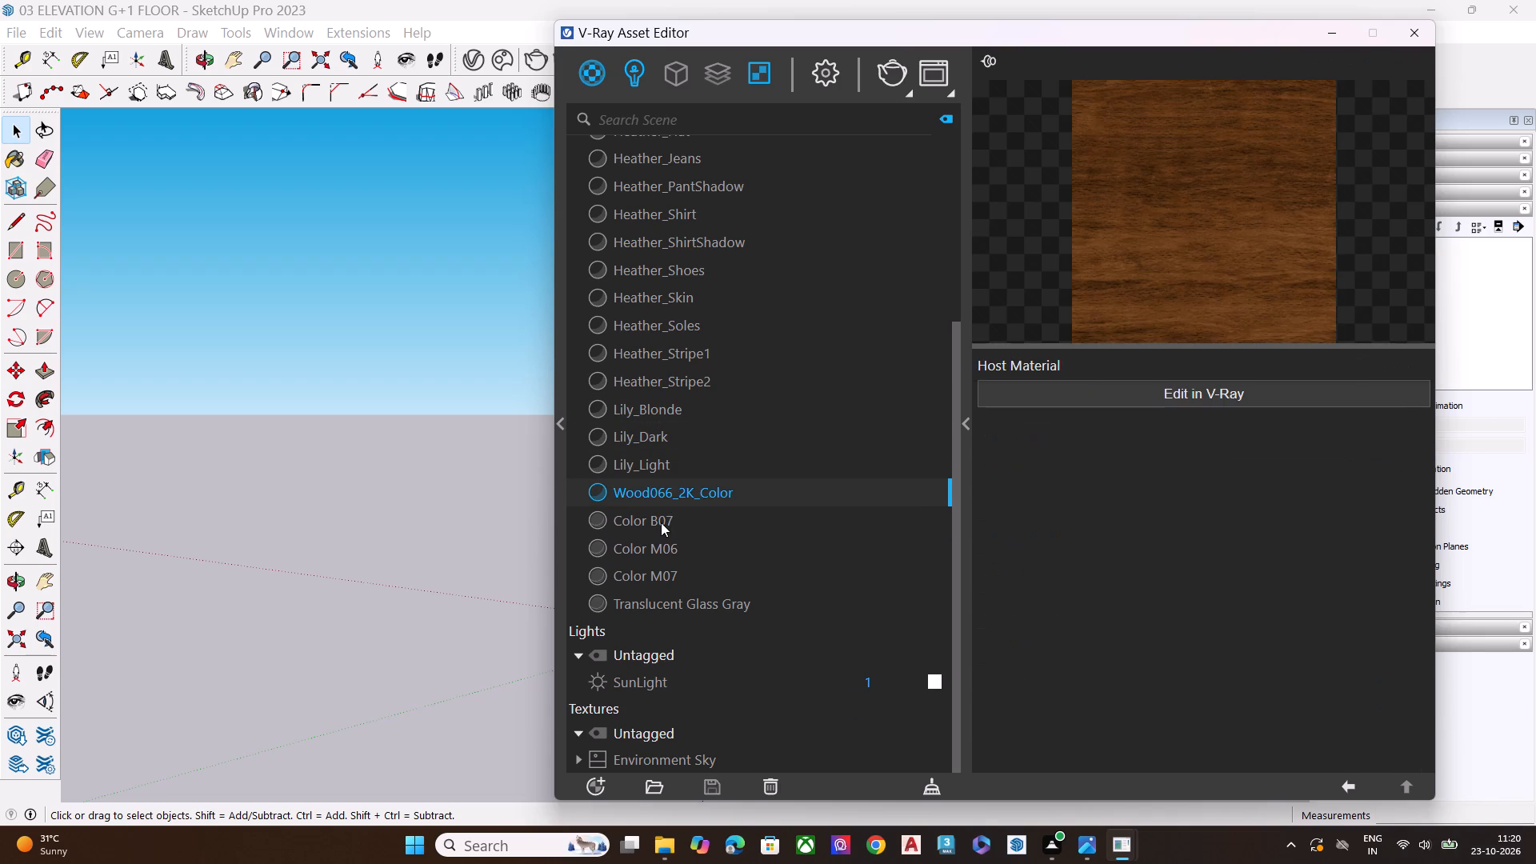
pyautogui.click(669, 552)
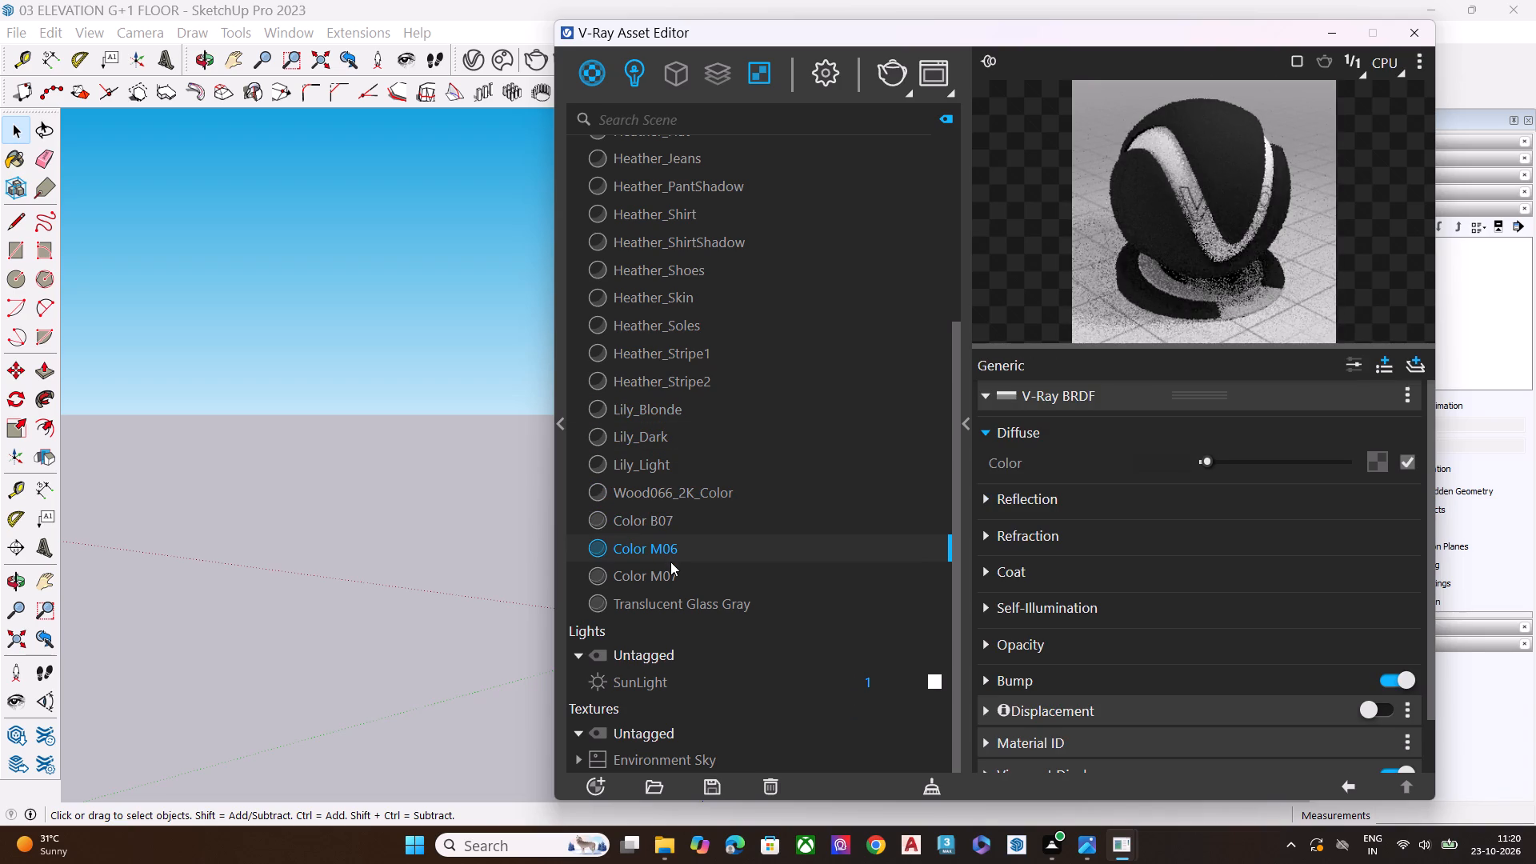
pyautogui.click(670, 566)
pyautogui.click(682, 600)
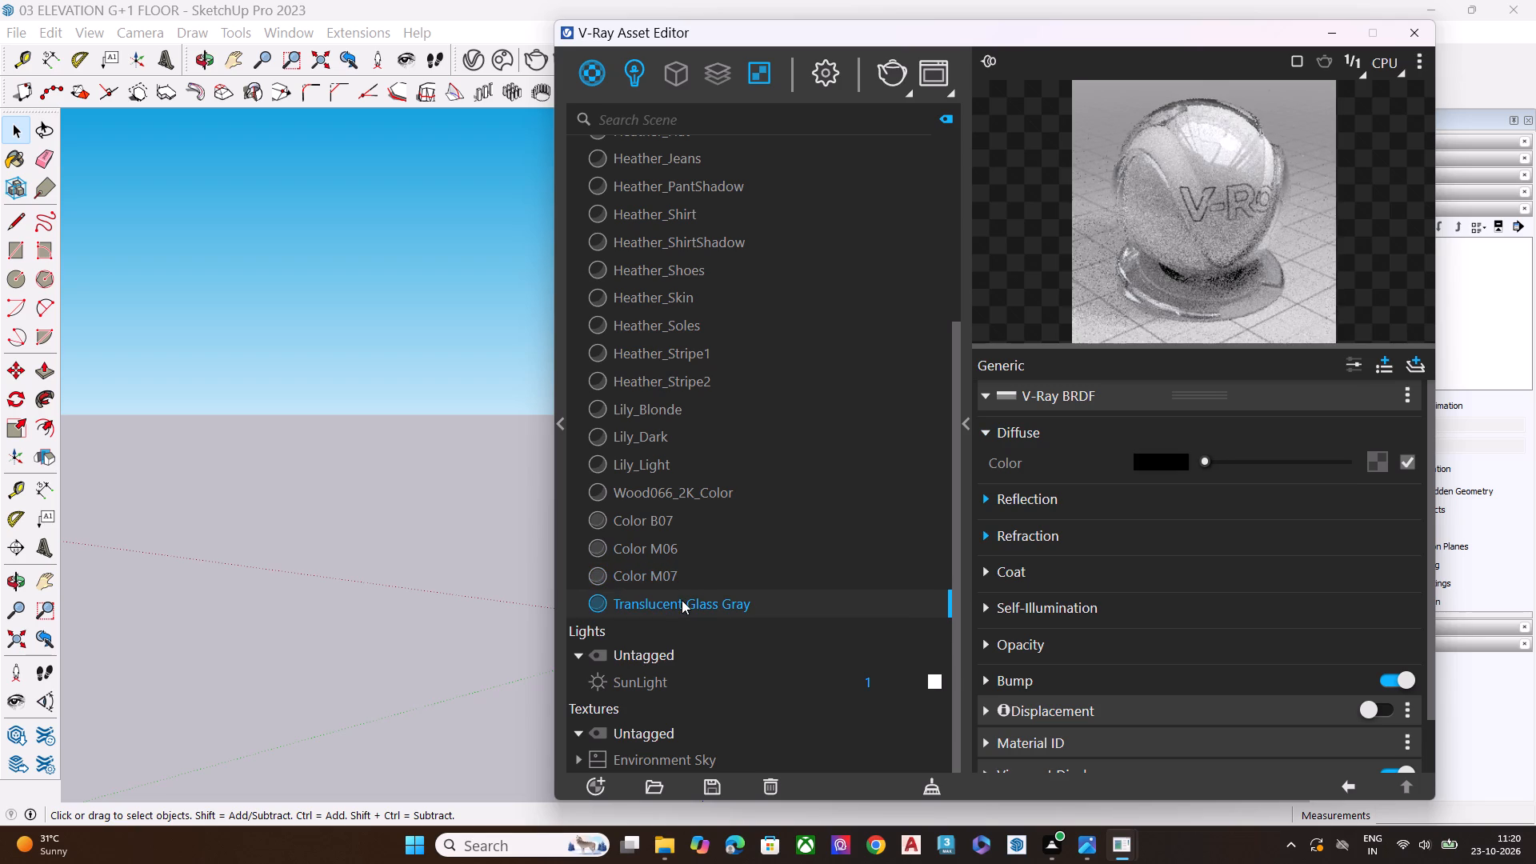
pyautogui.click(634, 349)
pyautogui.scroll(8, 648, 407)
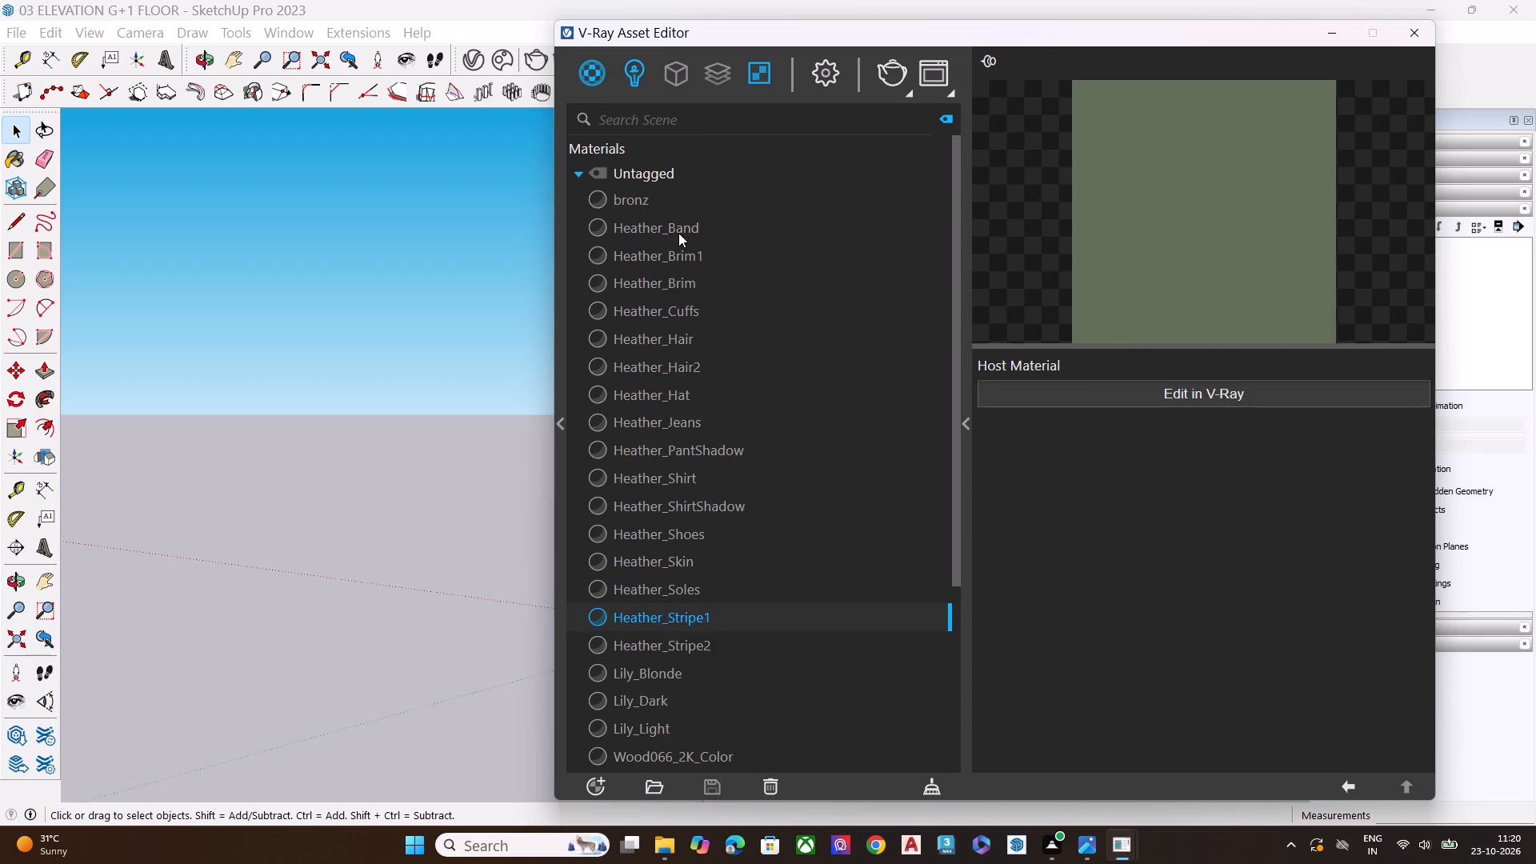
pyautogui.click(679, 233)
pyautogui.doubleClick(668, 258)
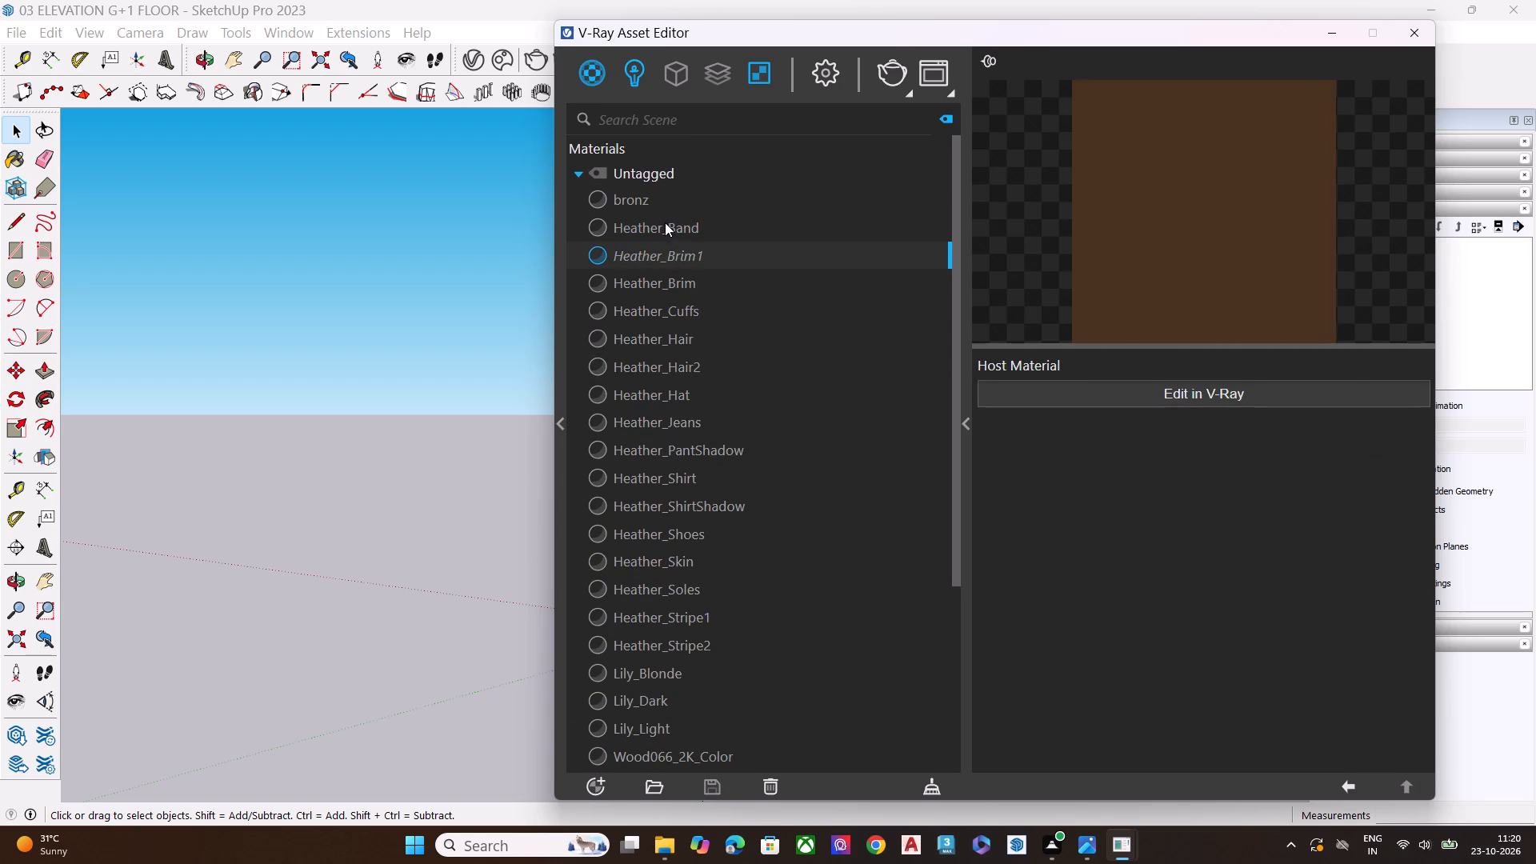
pyautogui.click(662, 216)
pyautogui.click(631, 198)
pyautogui.click(644, 239)
pyautogui.click(646, 233)
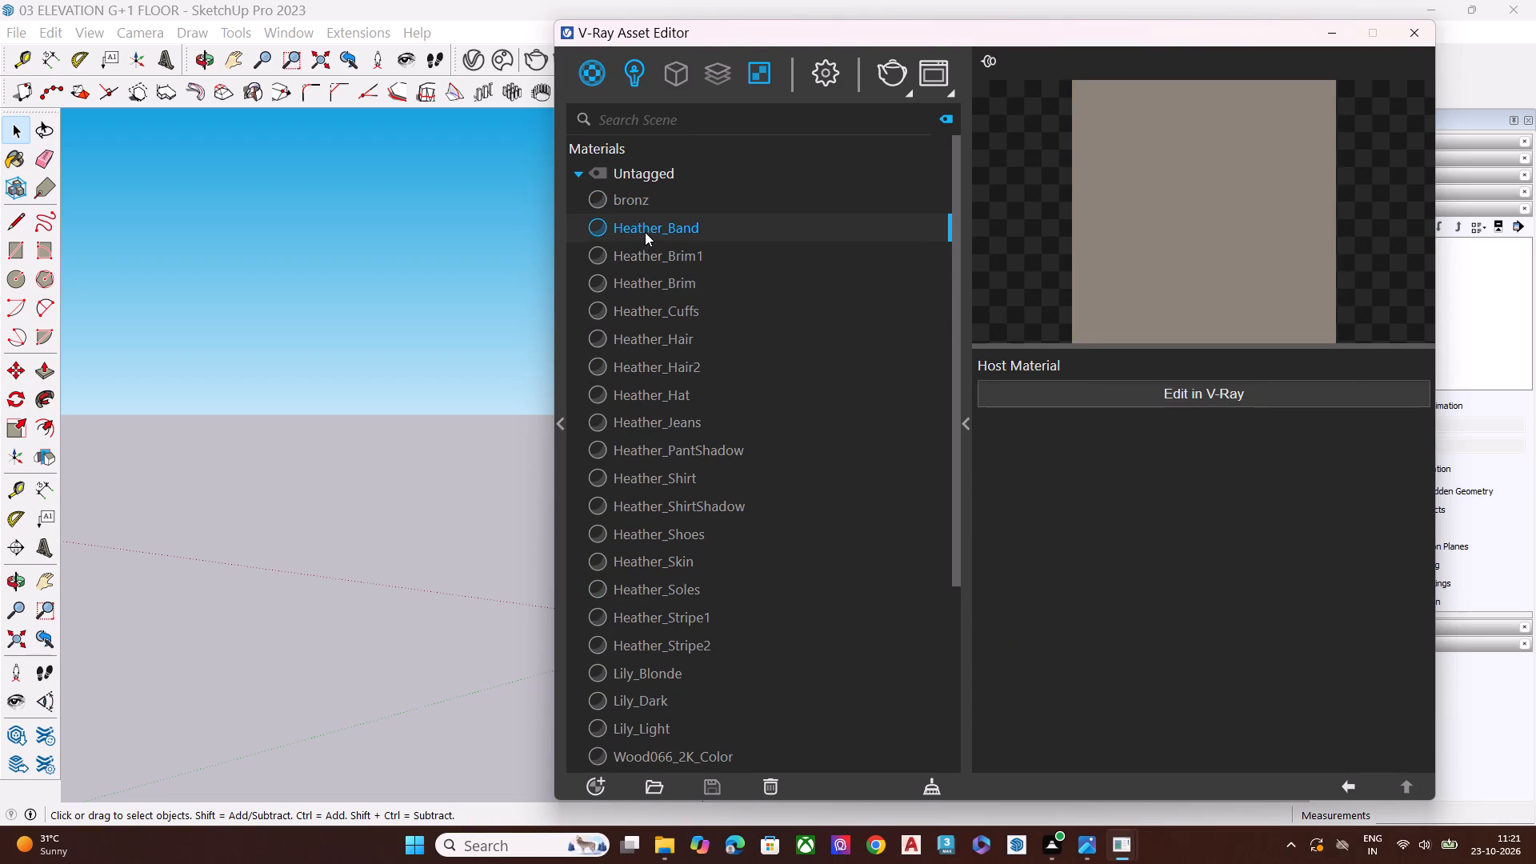
pyautogui.click(1338, 40)
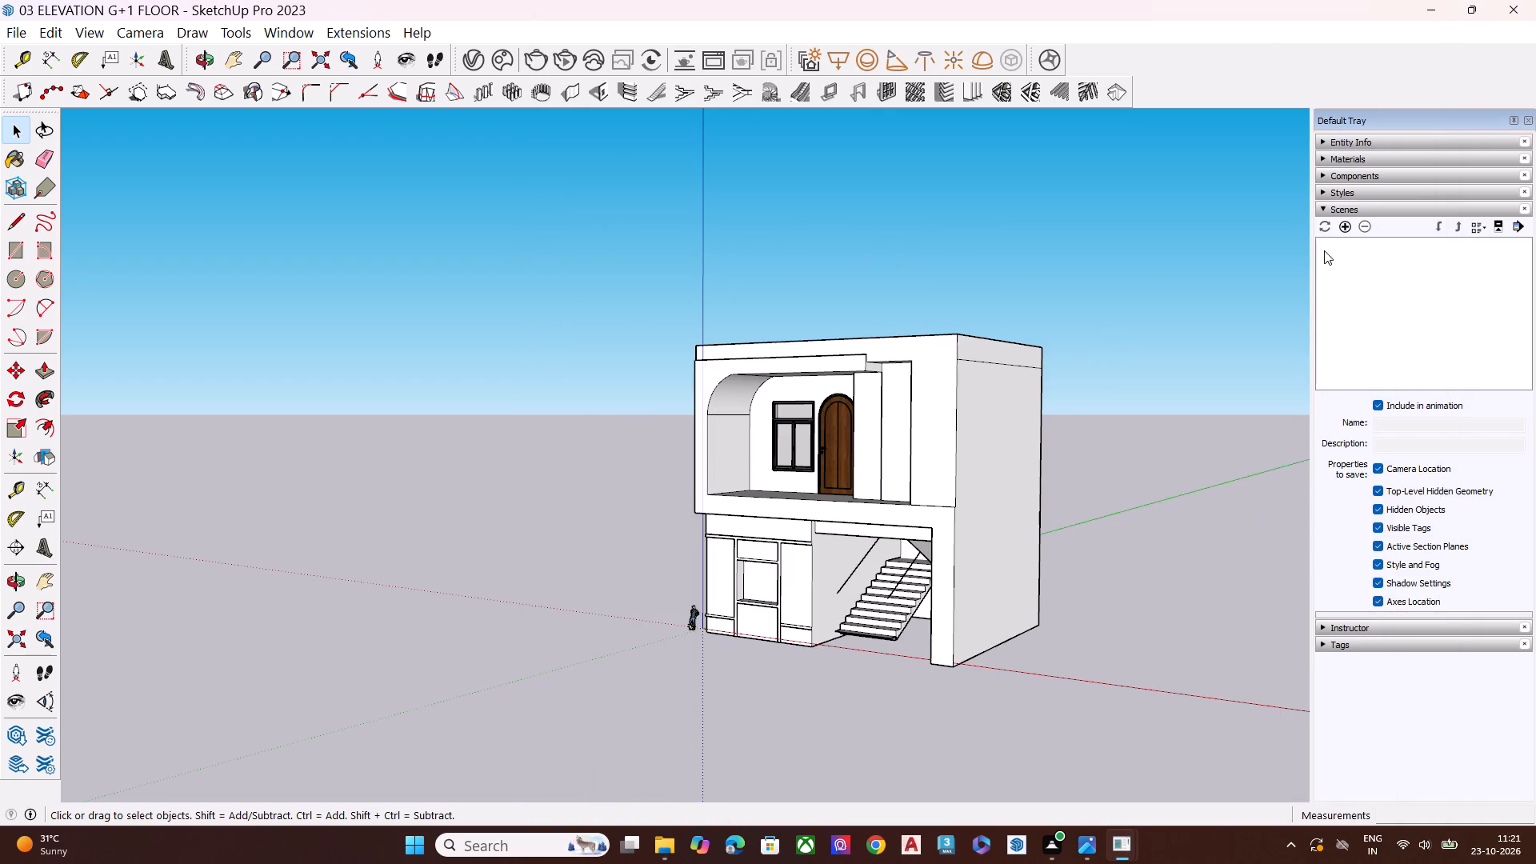
# Paint the projecting balcony frame's front face, its curved inner corner and the inner side wall with Heather_Band.
pyautogui.click(1346, 207)
pyautogui.click(1358, 153)
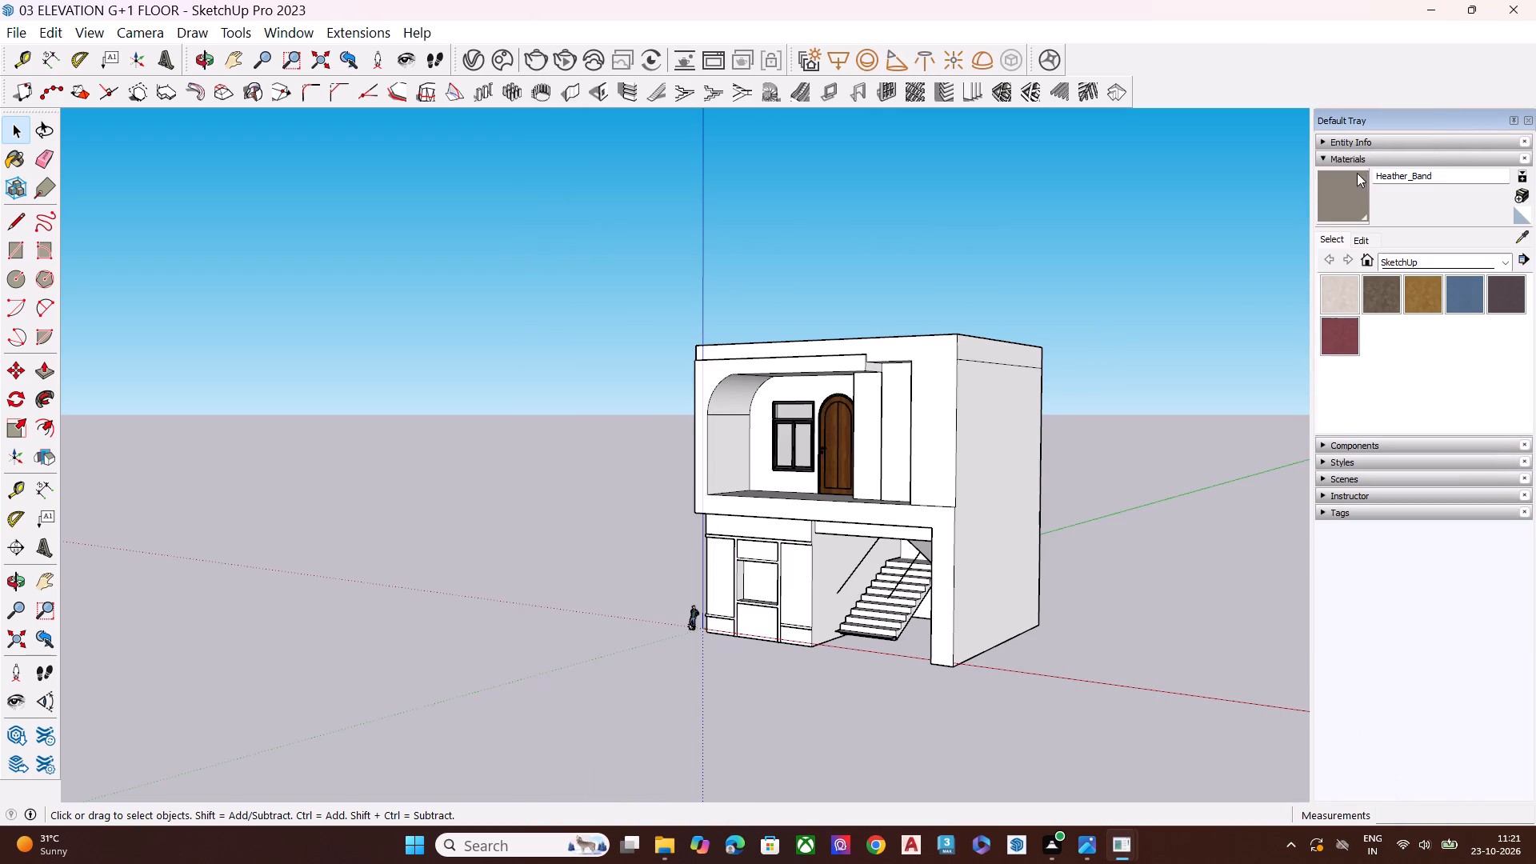
pyautogui.click(1350, 185)
pyautogui.scroll(-3, 692, 423)
pyautogui.moveTo(862, 562); pyautogui.dragTo(982, 513, button='middle')
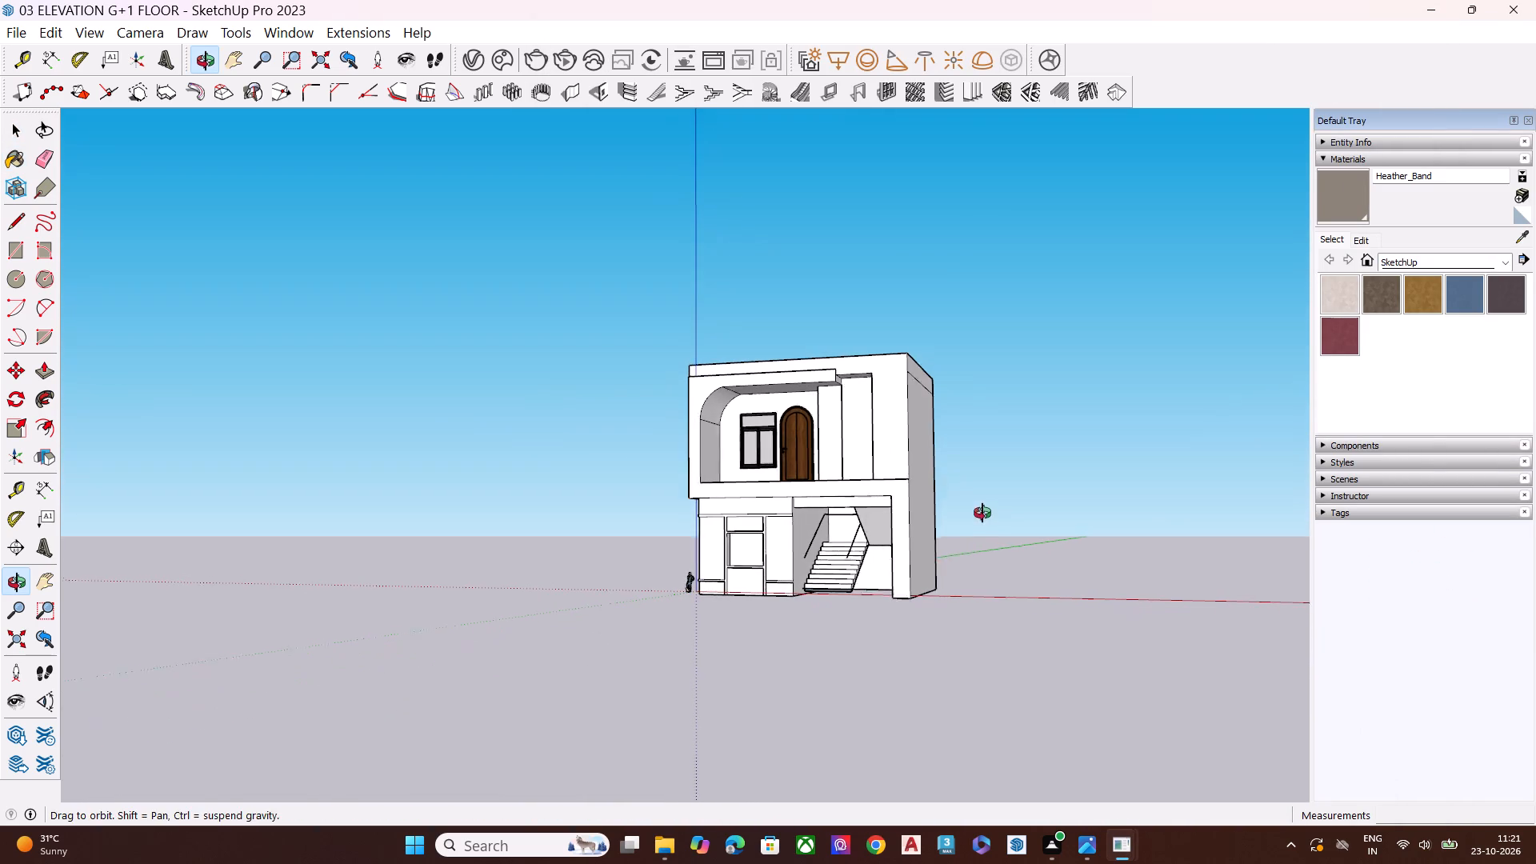
pyautogui.moveTo(982, 513); pyautogui.dragTo(982, 512, button='middle')
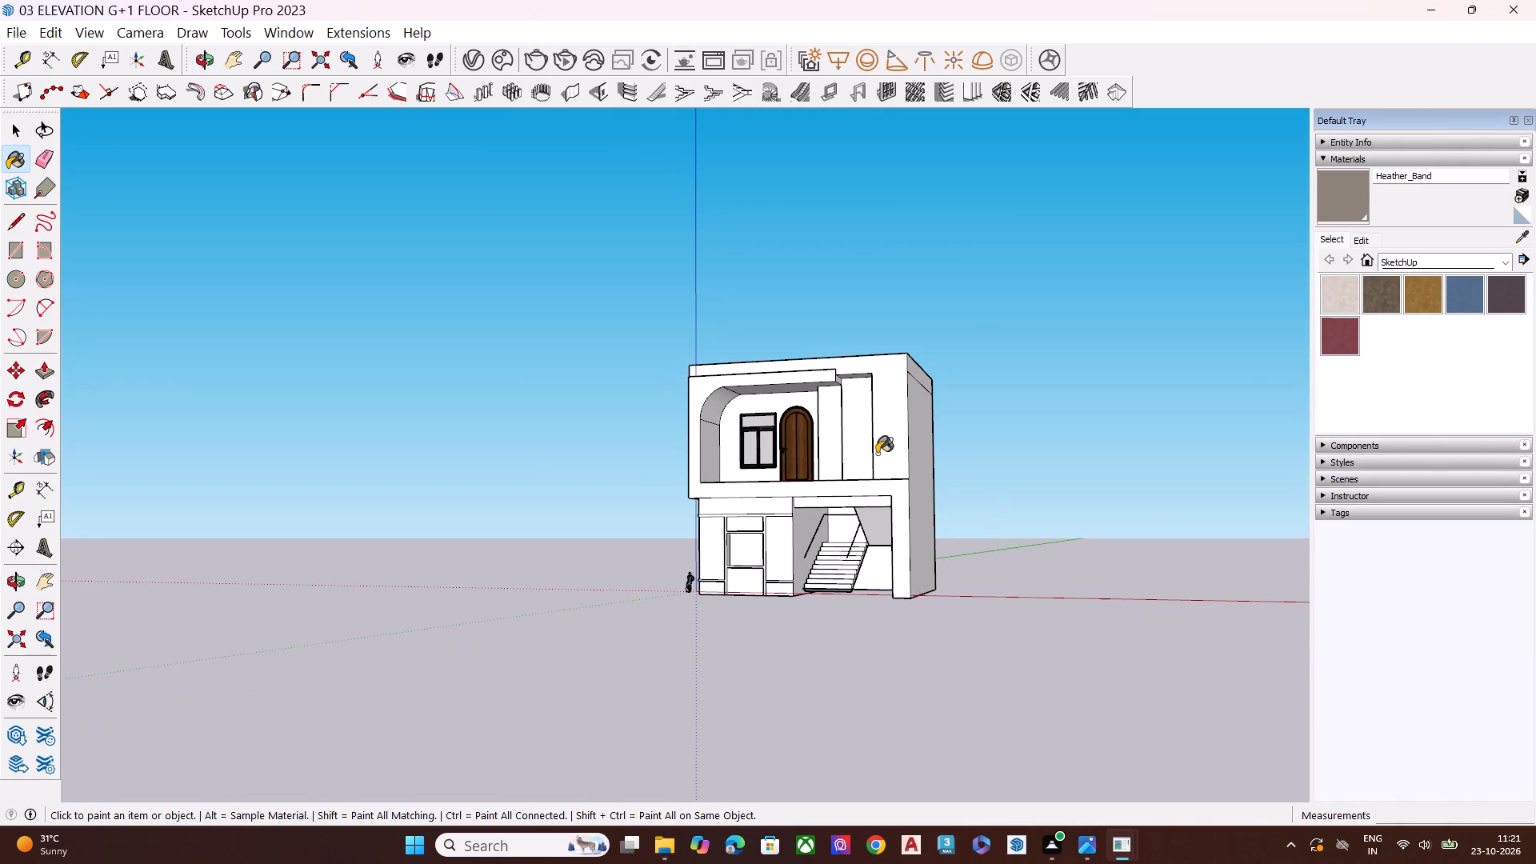
pyautogui.scroll(7, 877, 453)
pyautogui.scroll(1, 628, 317)
pyautogui.scroll(-1, 589, 324)
pyautogui.scroll(3, 582, 326)
pyautogui.scroll(-1, 567, 336)
pyautogui.scroll(3, 564, 339)
pyautogui.click(542, 384)
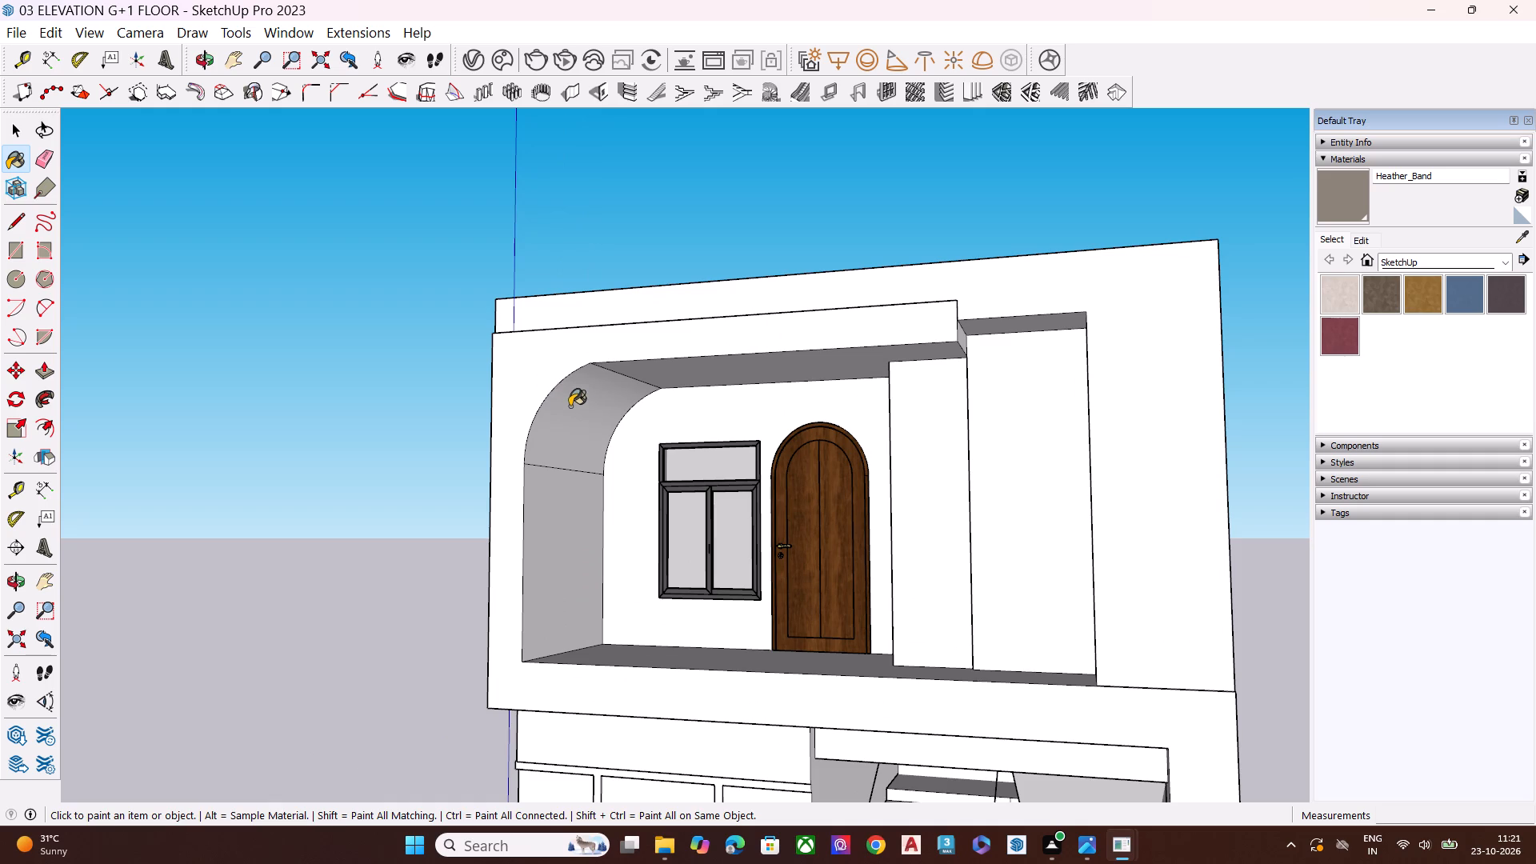
pyautogui.click(577, 416)
pyautogui.click(563, 497)
# Paint the balcony recess ceiling and the free end of the frame's top beam with Heather_Band.
pyautogui.moveTo(636, 325); pyautogui.dragTo(666, 172, button='middle')
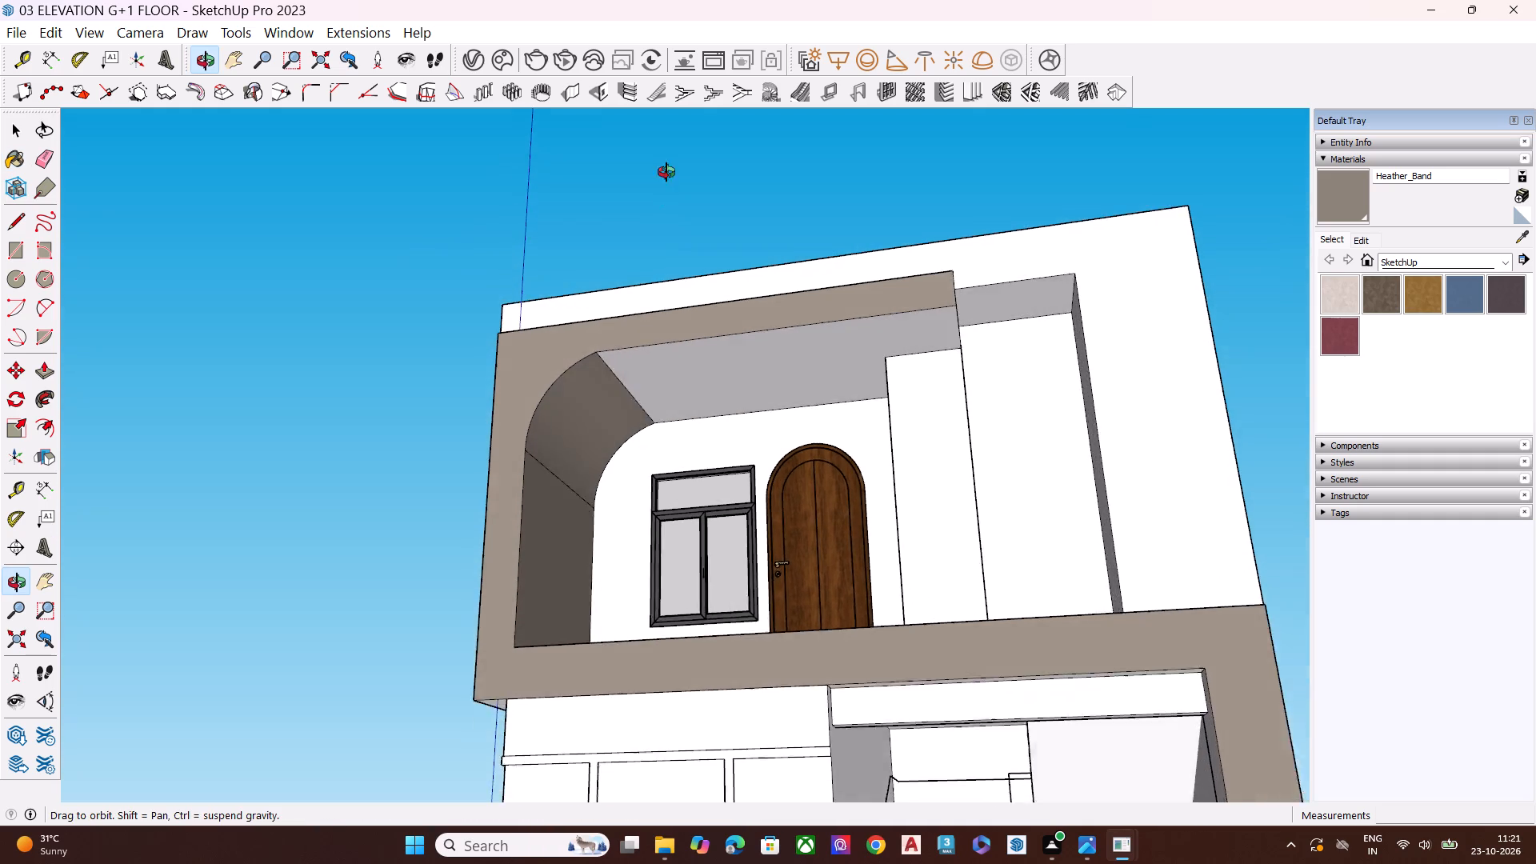
pyautogui.moveTo(666, 172); pyautogui.dragTo(680, 142, button='middle')
pyautogui.click(662, 366)
pyautogui.scroll(-8, 830, 408)
pyautogui.scroll(7, 960, 375)
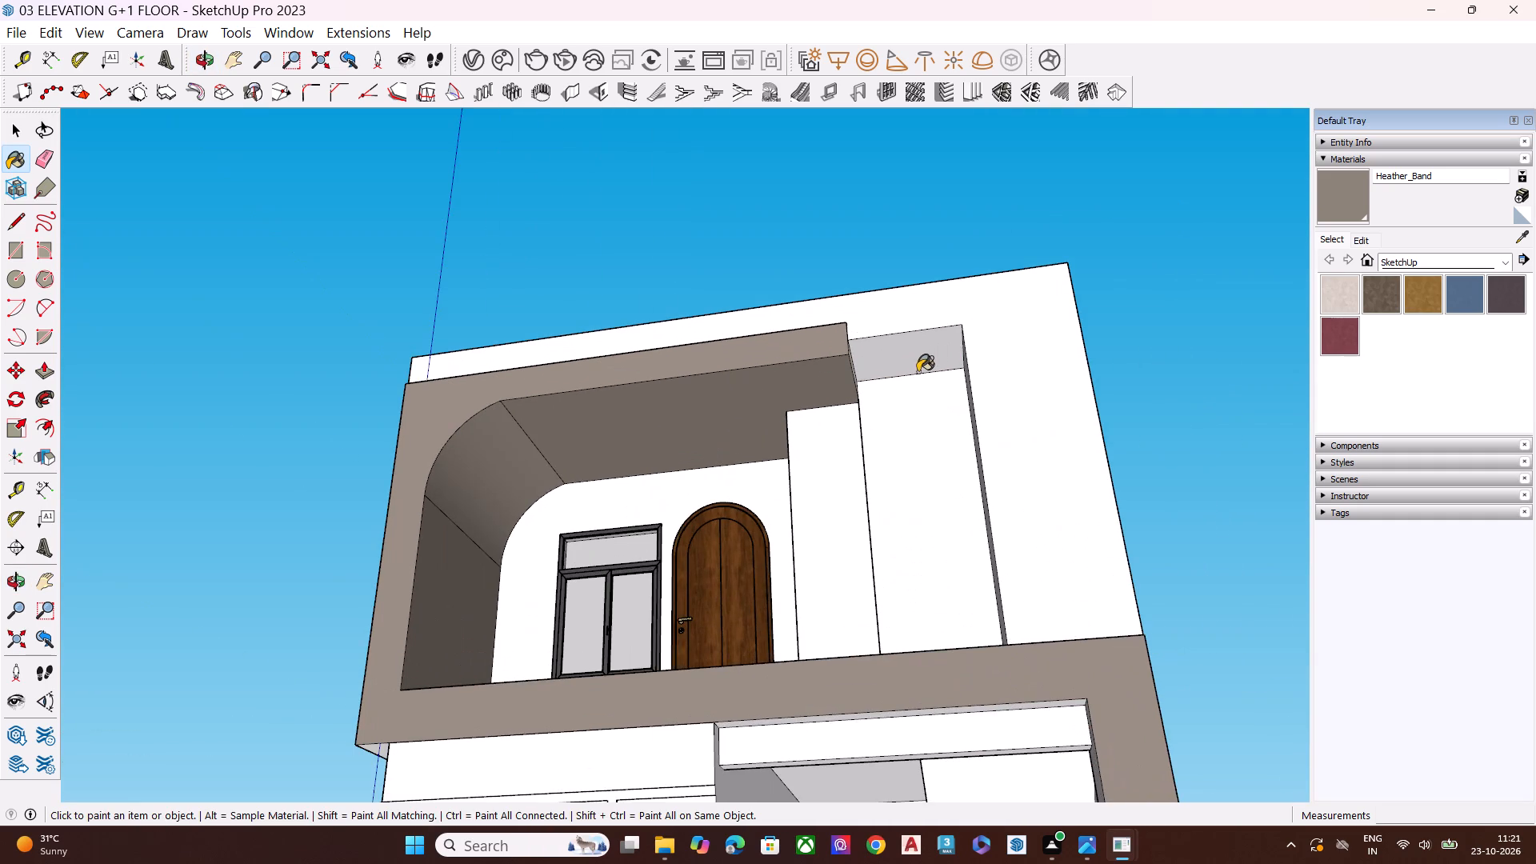
pyautogui.moveTo(777, 359); pyautogui.dragTo(618, 578, button='middle')
pyautogui.scroll(8, 813, 383)
pyautogui.click(809, 400)
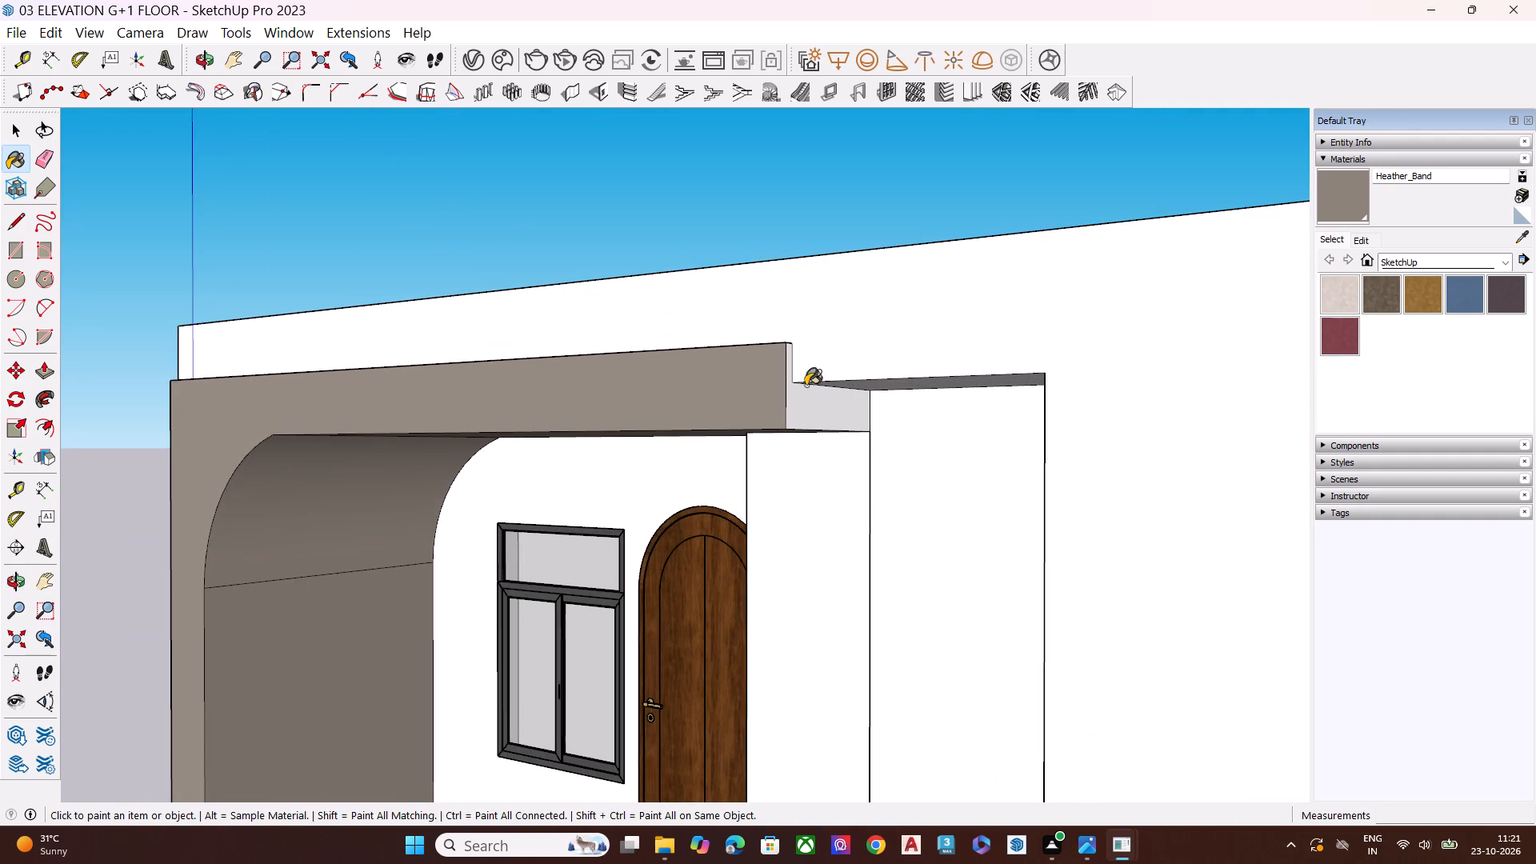
# Paint the top ledge of the balcony frame's upper beam with Heather_Band.
pyautogui.scroll(4, 794, 363)
pyautogui.scroll(-2, 794, 363)
pyautogui.scroll(1, 793, 363)
pyautogui.scroll(-1, 793, 363)
pyautogui.scroll(2, 792, 363)
pyautogui.scroll(-2, 773, 374)
pyautogui.scroll(1, 772, 381)
pyautogui.scroll(-1, 772, 381)
pyautogui.moveTo(771, 382); pyautogui.dragTo(778, 554, button='middle')
pyautogui.scroll(5, 736, 465)
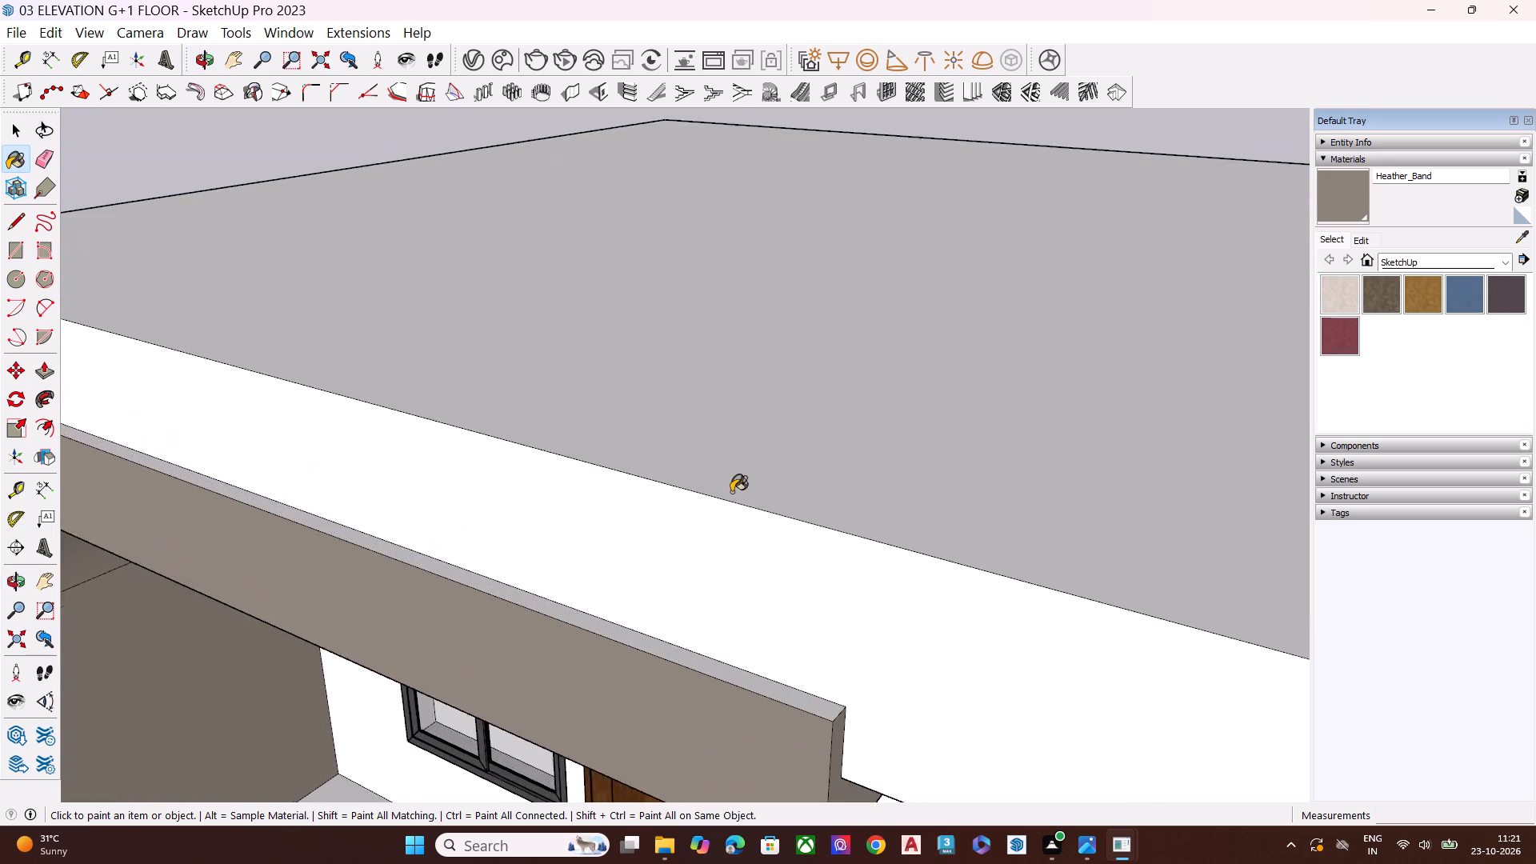
pyautogui.scroll(1, 731, 492)
pyautogui.click(707, 684)
# Paint the outer side face of the projecting balcony frame with Heather_Band.
pyautogui.scroll(-7, 816, 650)
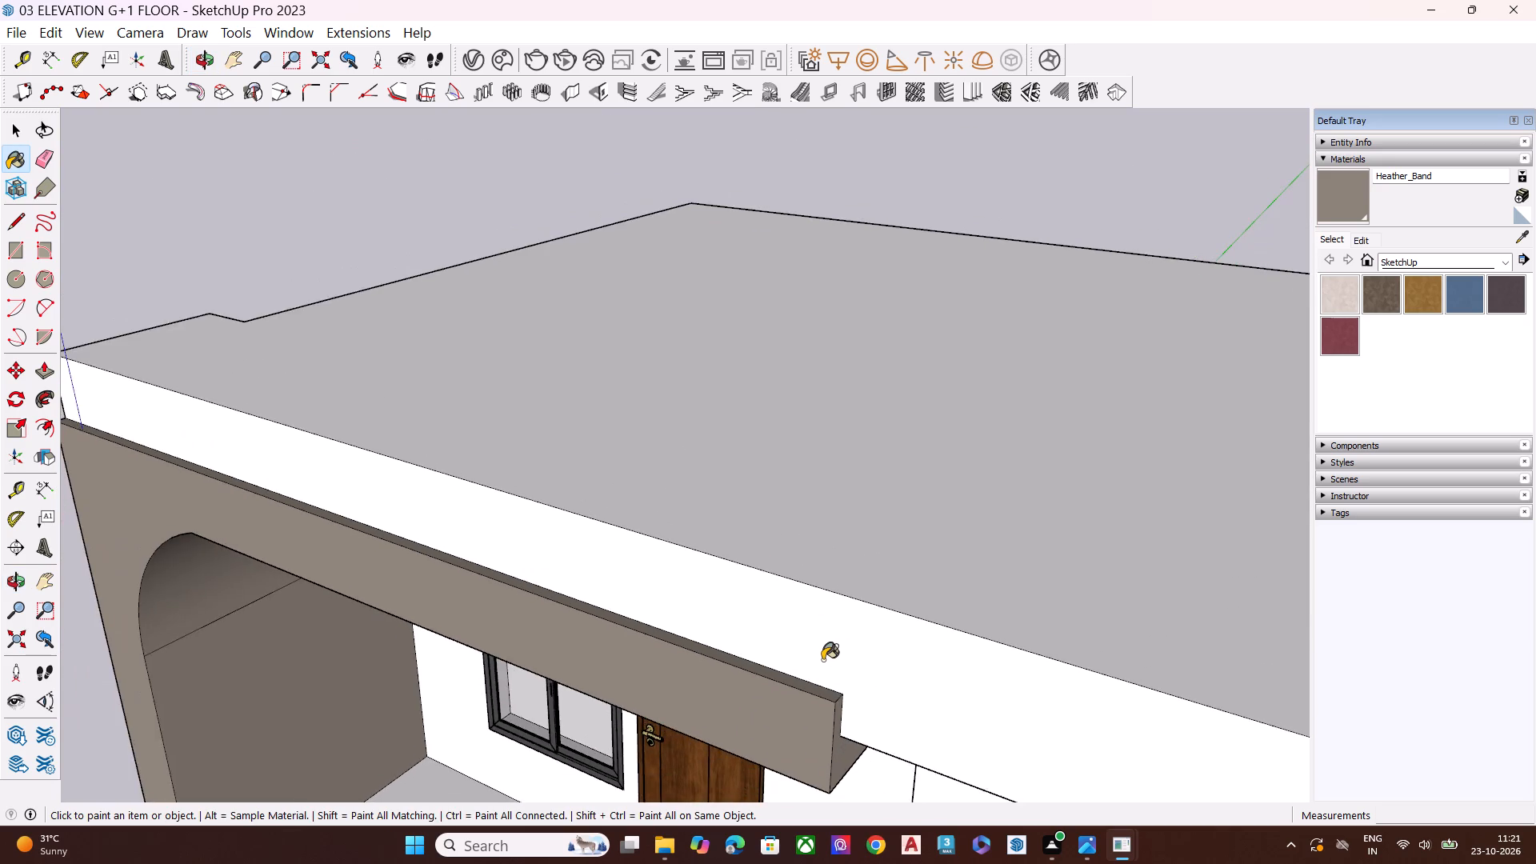
pyautogui.scroll(-5, 825, 639)
pyautogui.scroll(1, 829, 634)
pyautogui.scroll(-3, 829, 634)
pyautogui.moveTo(681, 644); pyautogui.dragTo(1185, 606, button='middle')
pyautogui.moveTo(838, 631); pyautogui.dragTo(1036, 426, button='middle')
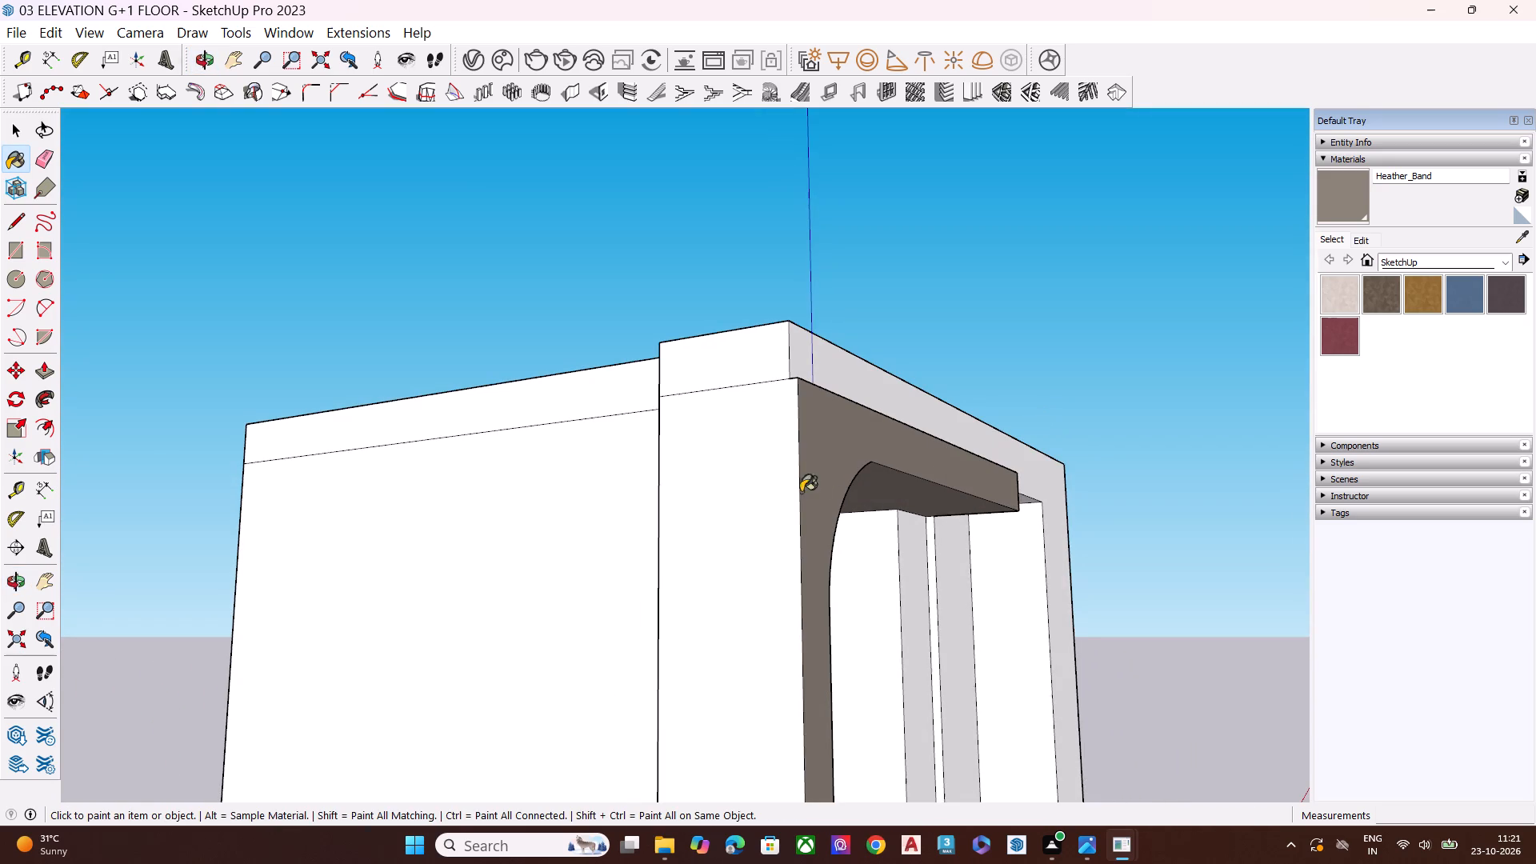
pyautogui.click(767, 495)
# Paint the ground-floor trim around the openings, including the upper horizontal band and its return on the side wall, with Heather_Band.
pyautogui.moveTo(895, 433); pyautogui.dragTo(713, 394, button='middle')
pyautogui.scroll(-2, 710, 320)
pyautogui.scroll(5, 710, 320)
pyautogui.scroll(-14, 710, 320)
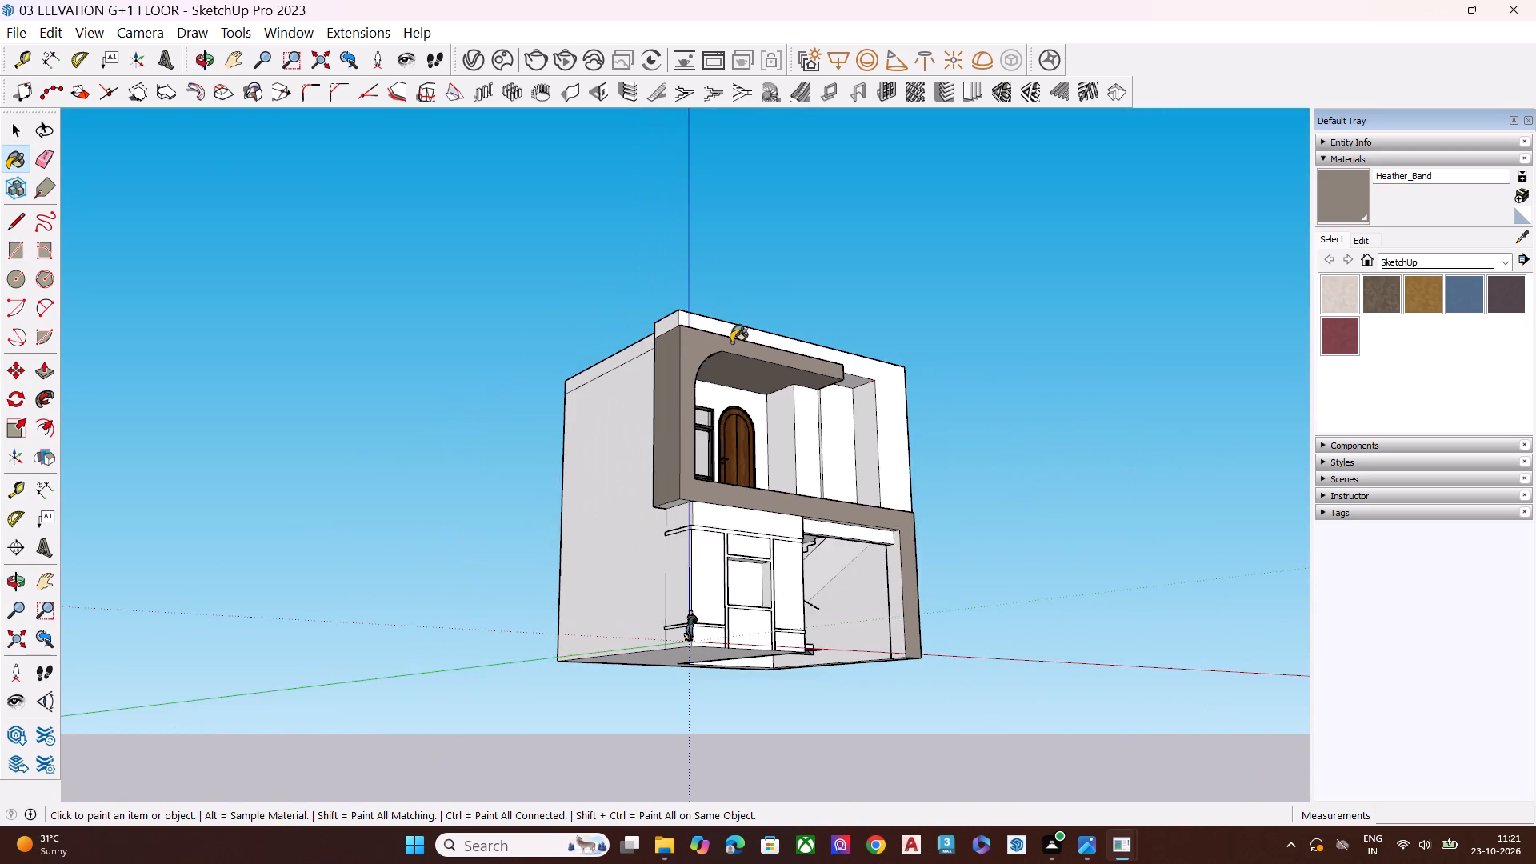
pyautogui.scroll(-1, 894, 516)
pyautogui.moveTo(893, 521); pyautogui.dragTo(582, 602, button='middle')
pyautogui.scroll(6, 858, 606)
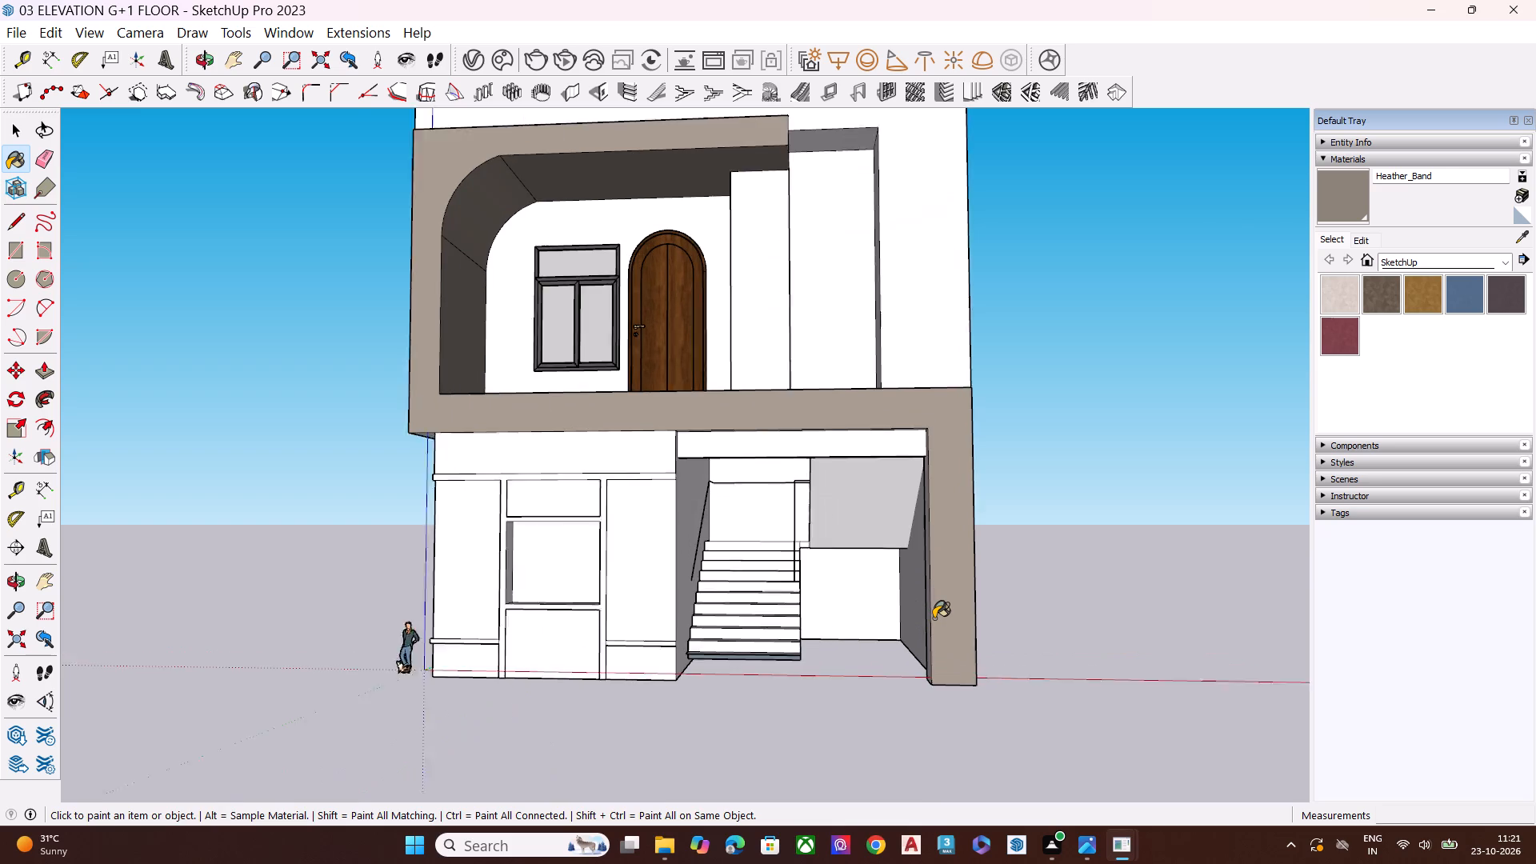
pyautogui.scroll(1, 934, 618)
pyautogui.press('space')
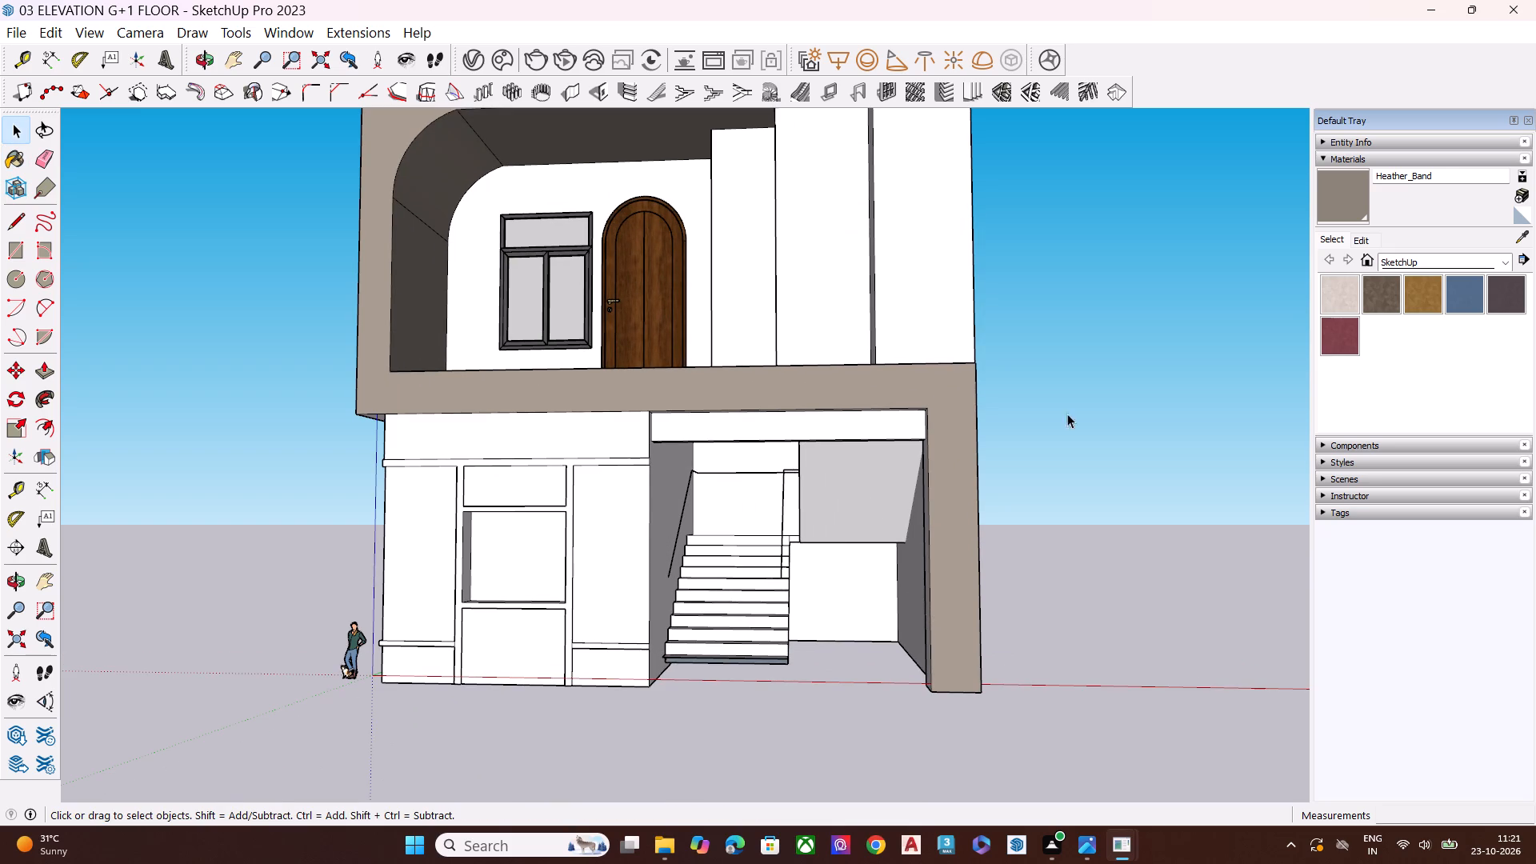
pyautogui.click(1363, 191)
pyautogui.scroll(2, 436, 454)
pyautogui.scroll(-1, 436, 454)
pyautogui.scroll(3, 436, 454)
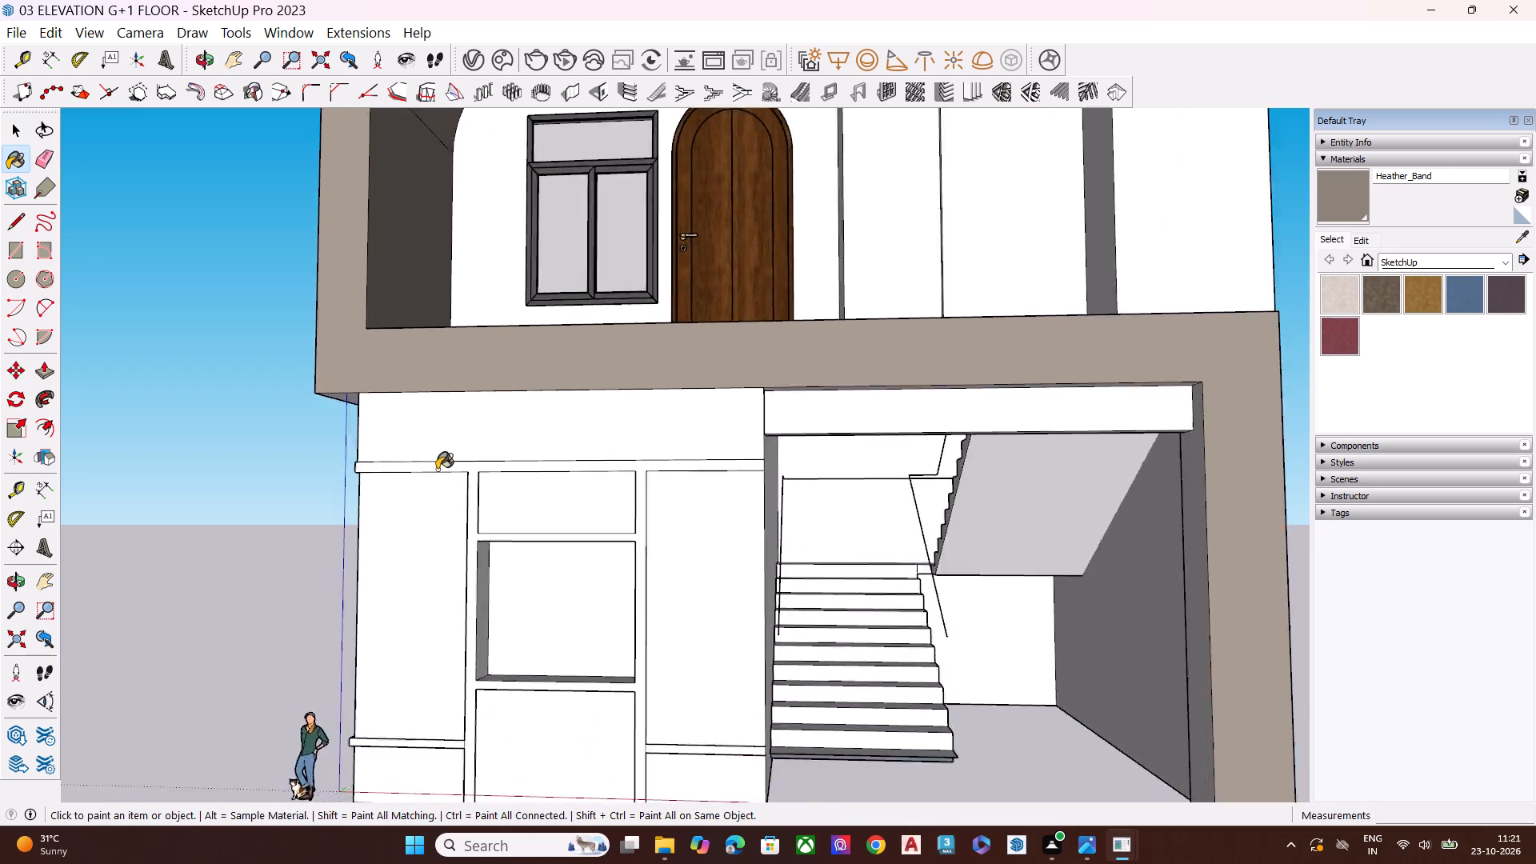
pyautogui.scroll(4, 437, 470)
pyautogui.click(485, 472)
pyautogui.moveTo(484, 472); pyautogui.dragTo(874, 466, button='middle')
pyautogui.scroll(3, 641, 462)
pyautogui.click(442, 443)
# Paint the lower horizontal trim bands on the ground floor's front and side walls with Heather_Band.
pyautogui.scroll(-2, 539, 427)
pyautogui.scroll(1, 540, 426)
pyautogui.scroll(-6, 540, 426)
pyautogui.scroll(1, 562, 393)
pyautogui.scroll(-5, 562, 393)
pyautogui.scroll(10, 547, 672)
pyautogui.scroll(4, 618, 626)
pyautogui.scroll(-1, 621, 625)
pyautogui.scroll(3, 621, 625)
pyautogui.click(622, 626)
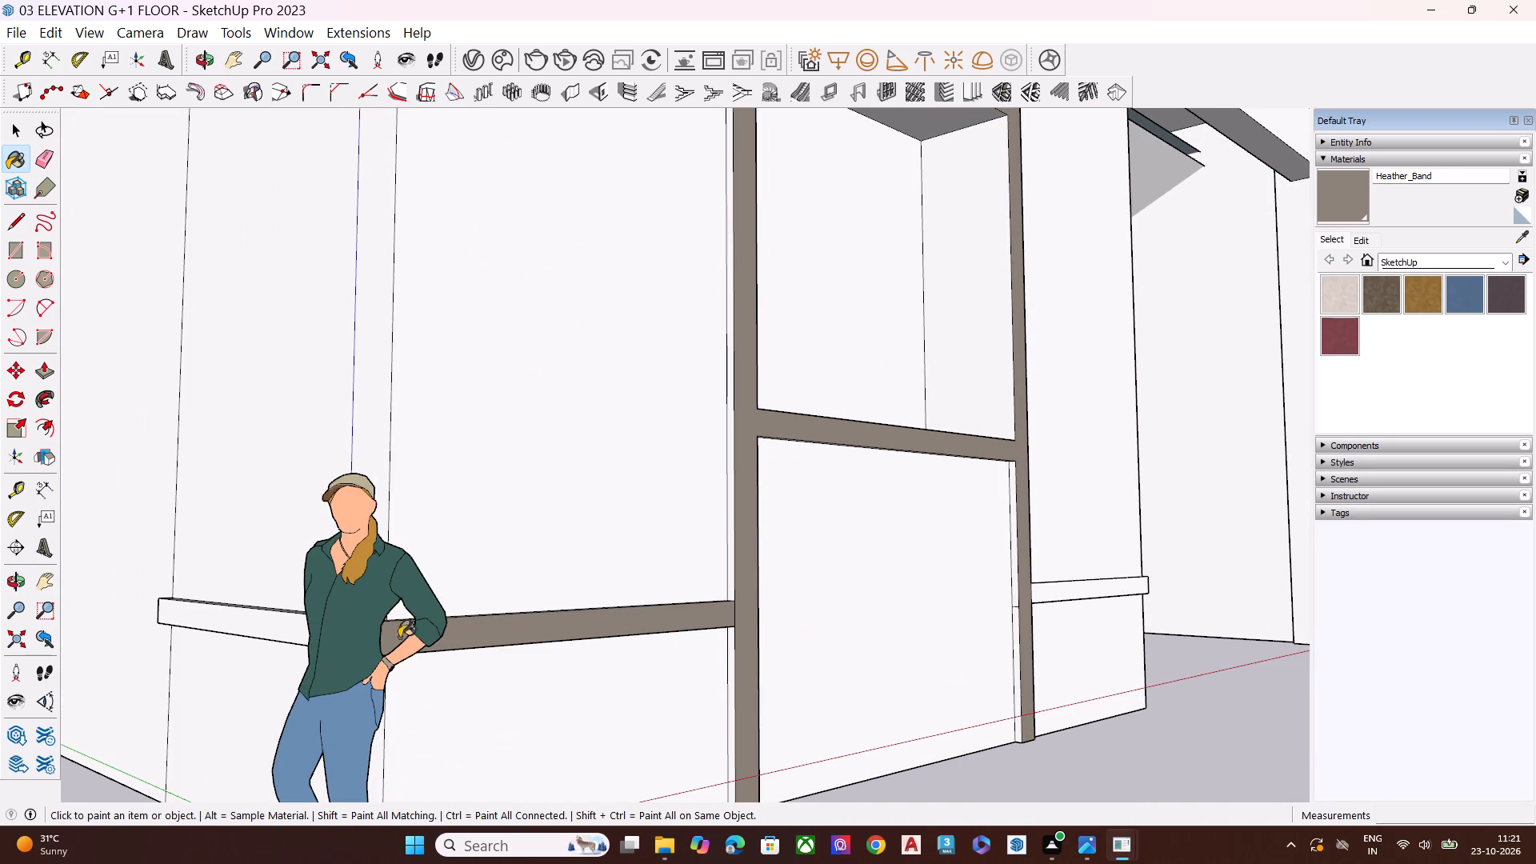
pyautogui.click(271, 622)
pyautogui.click(1054, 590)
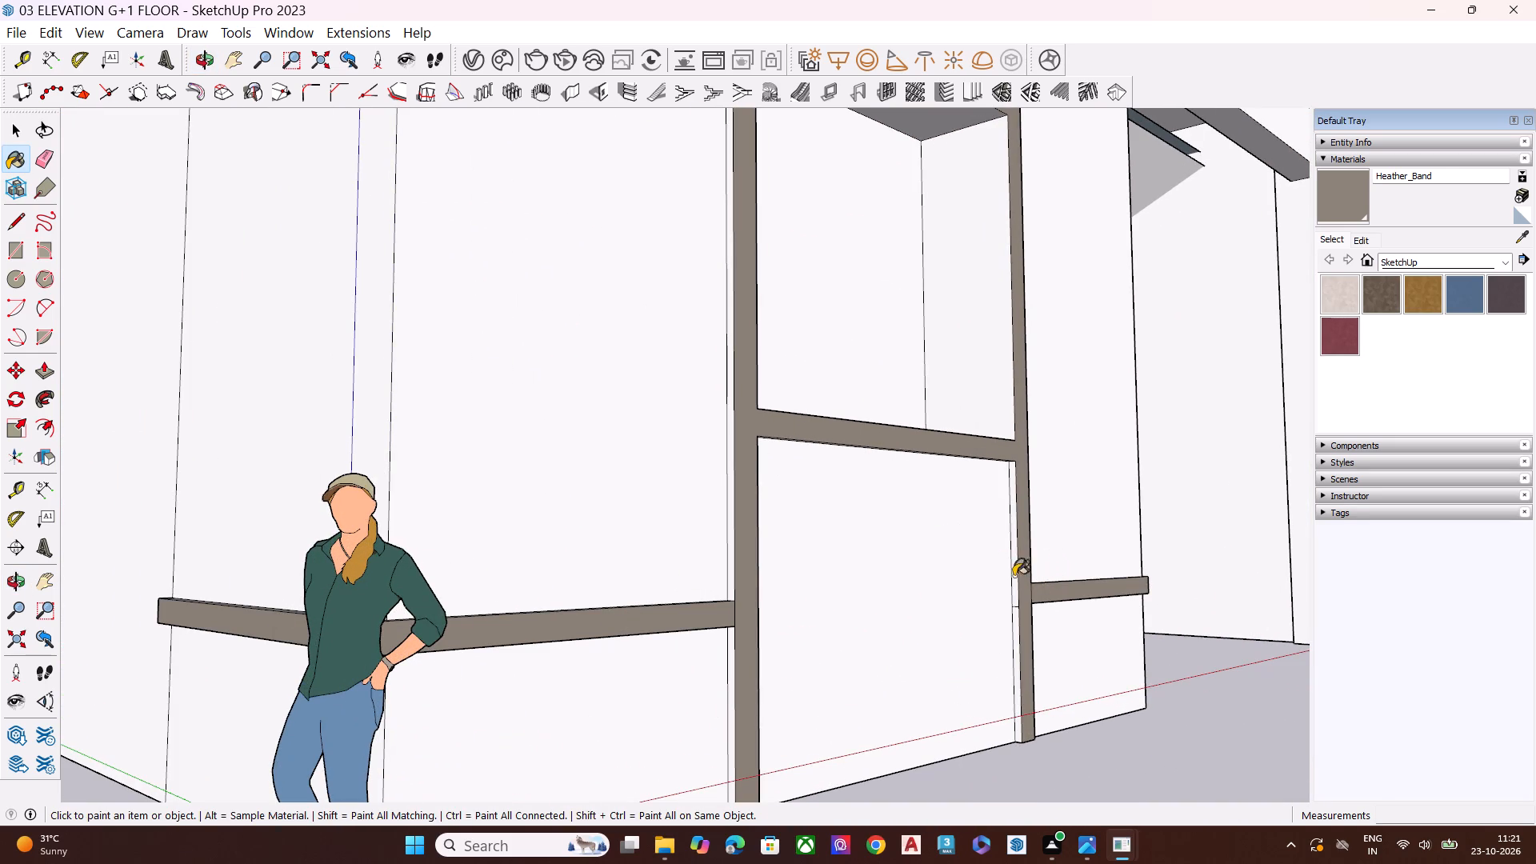
# Paint both segments of the inner reveal of the vertical trim strip beside the lower ground-floor panel with Heather_Band.
pyautogui.scroll(7, 1029, 497)
pyautogui.click(998, 486)
pyautogui.scroll(-5, 998, 486)
pyautogui.scroll(3, 988, 684)
pyautogui.scroll(-1, 995, 706)
pyautogui.scroll(2, 995, 709)
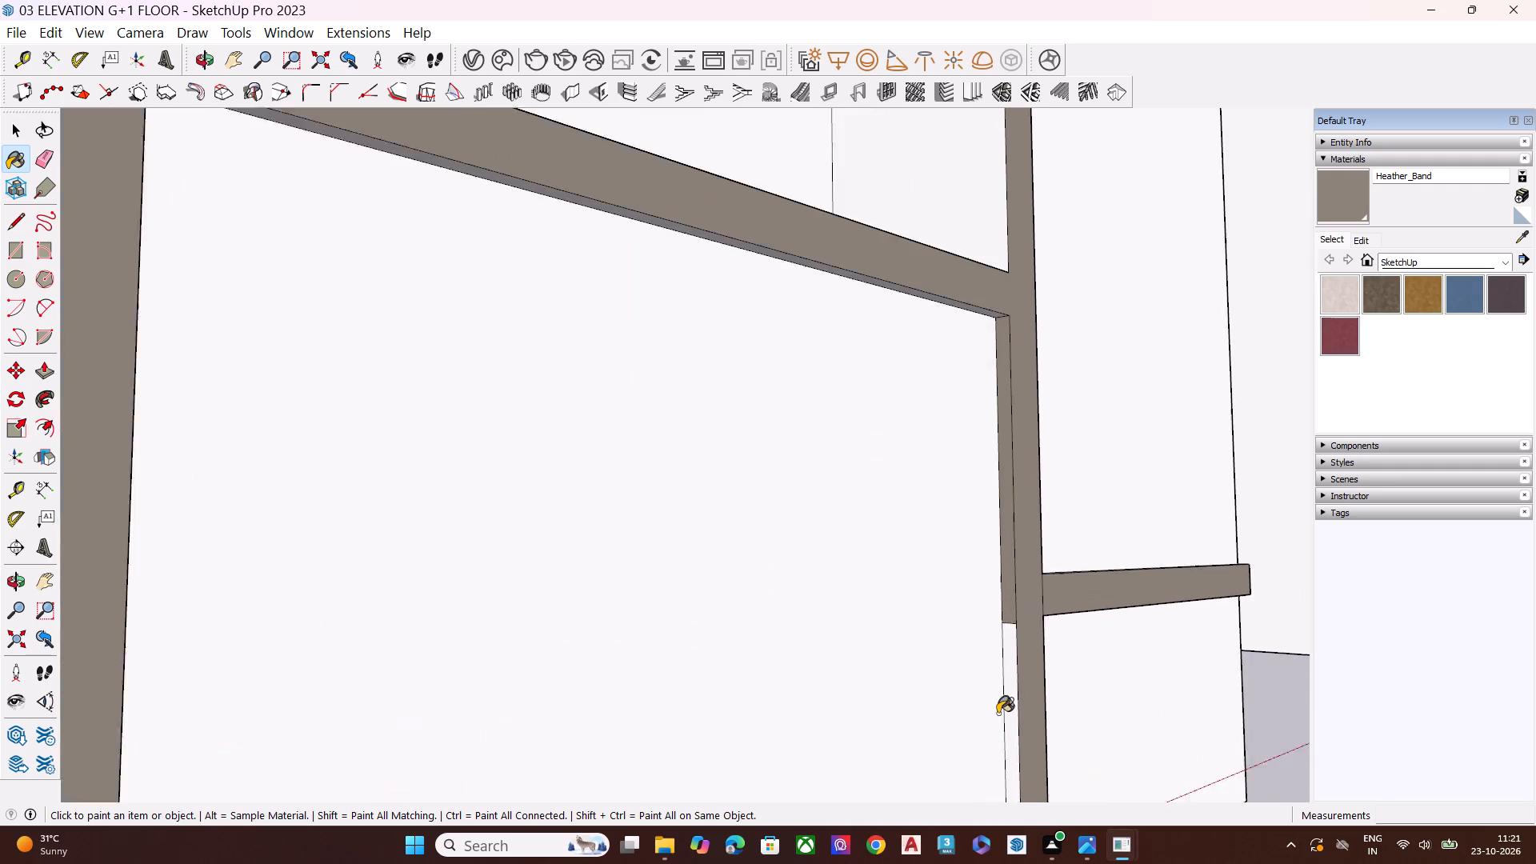
pyautogui.scroll(2, 998, 714)
pyautogui.scroll(4, 1011, 636)
pyautogui.click(1011, 636)
# Erase the short edge dividing the inner reveal of the vertical trim strip.
pyautogui.scroll(-6, 1058, 606)
pyautogui.scroll(2, 1045, 614)
pyautogui.scroll(-1, 1037, 617)
pyautogui.scroll(4, 1034, 618)
pyautogui.press('space')
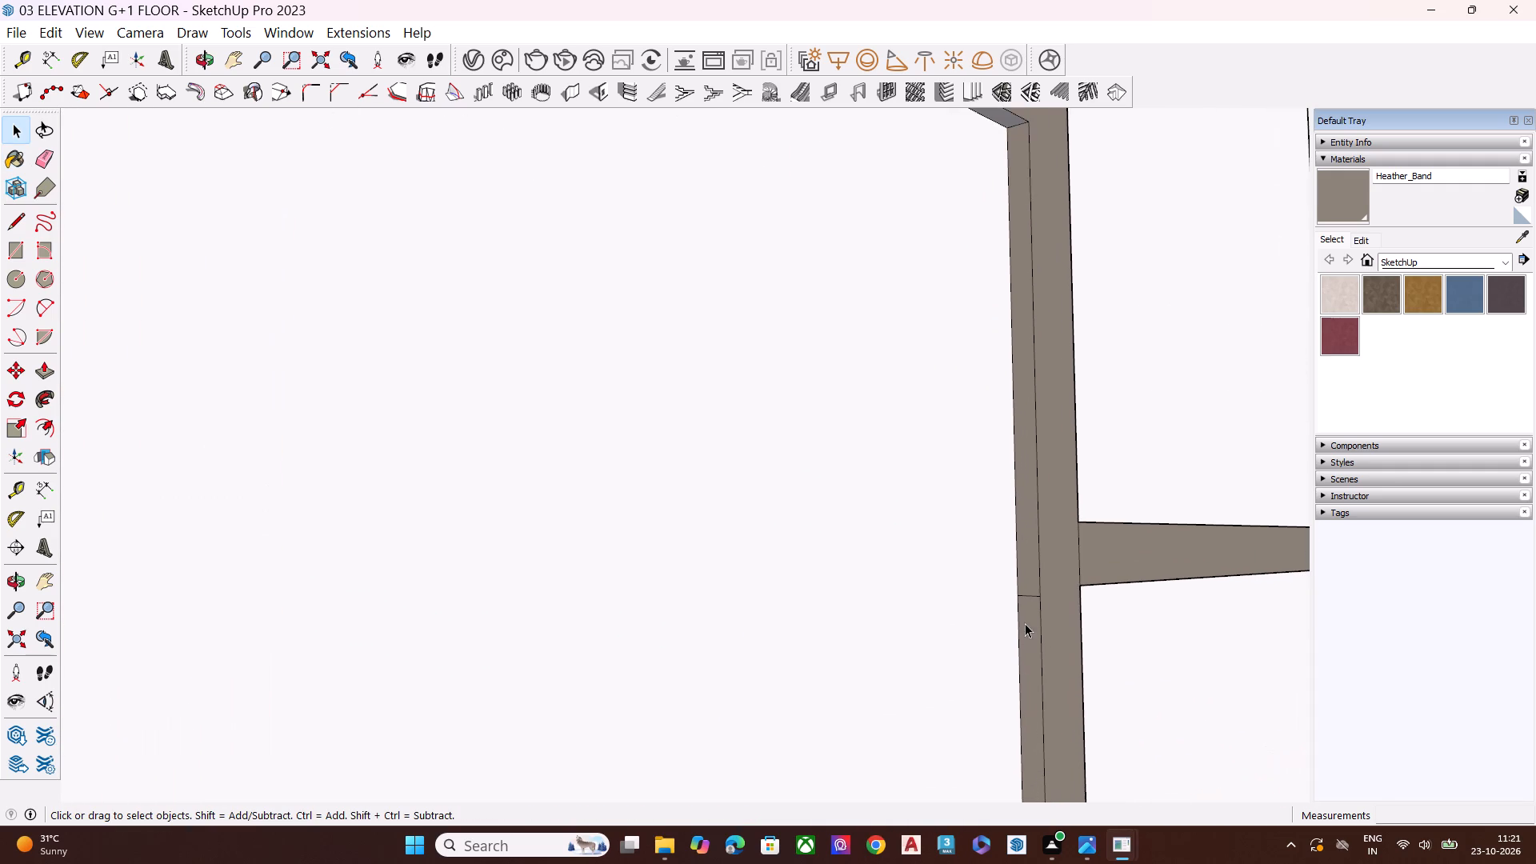
pyautogui.press('e')
pyautogui.click(1030, 596)
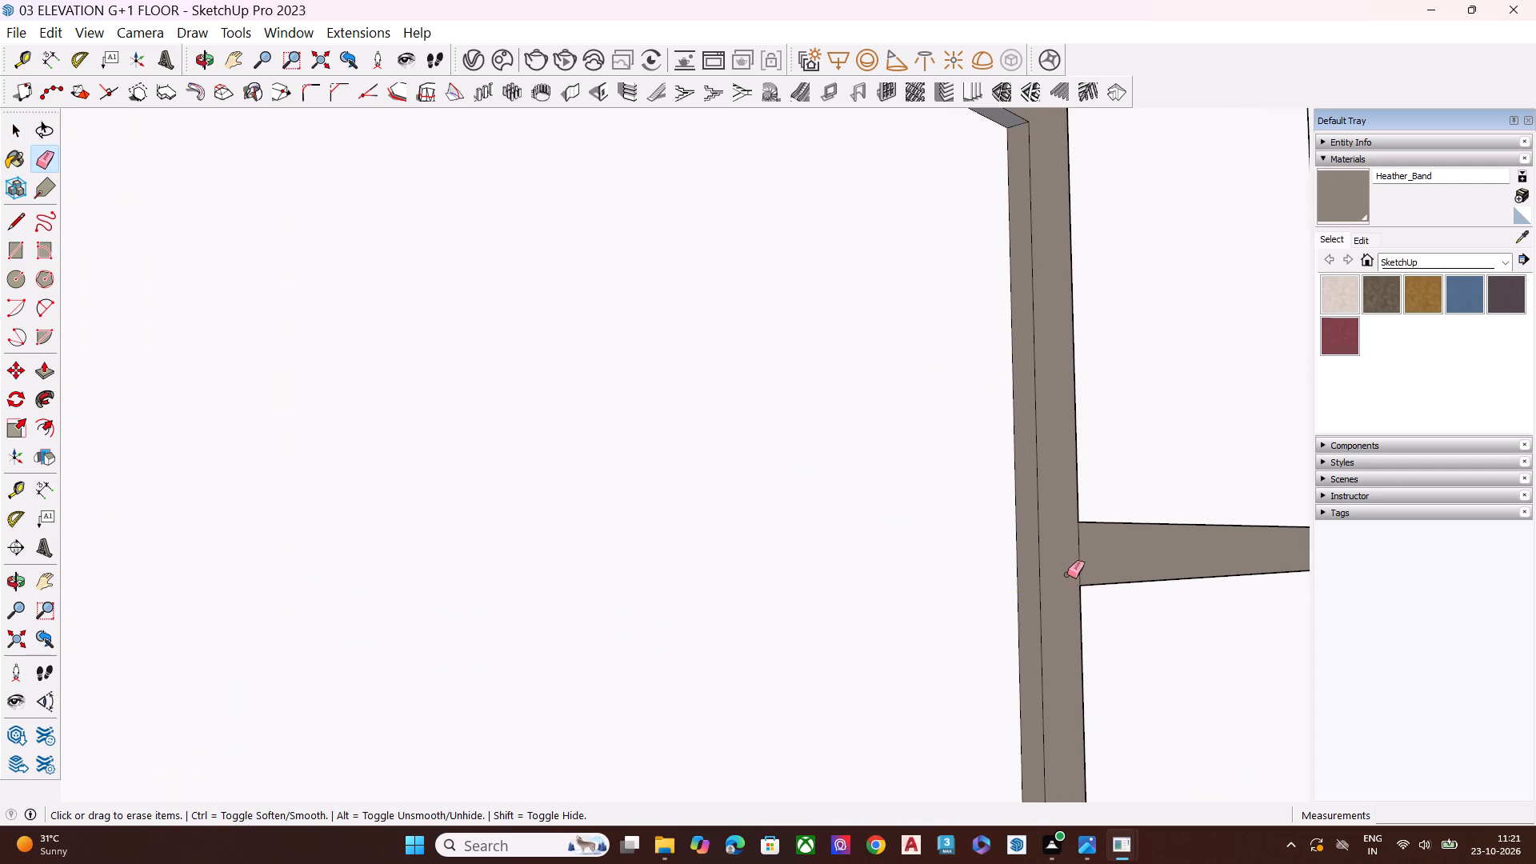
pyautogui.press('space')
# Paint the outer side of the vertical trim strip, above and below the lower horizontal band, with Heather_Band.
pyautogui.click(1341, 193)
pyautogui.scroll(-8, 1321, 453)
pyautogui.scroll(-4, 1110, 462)
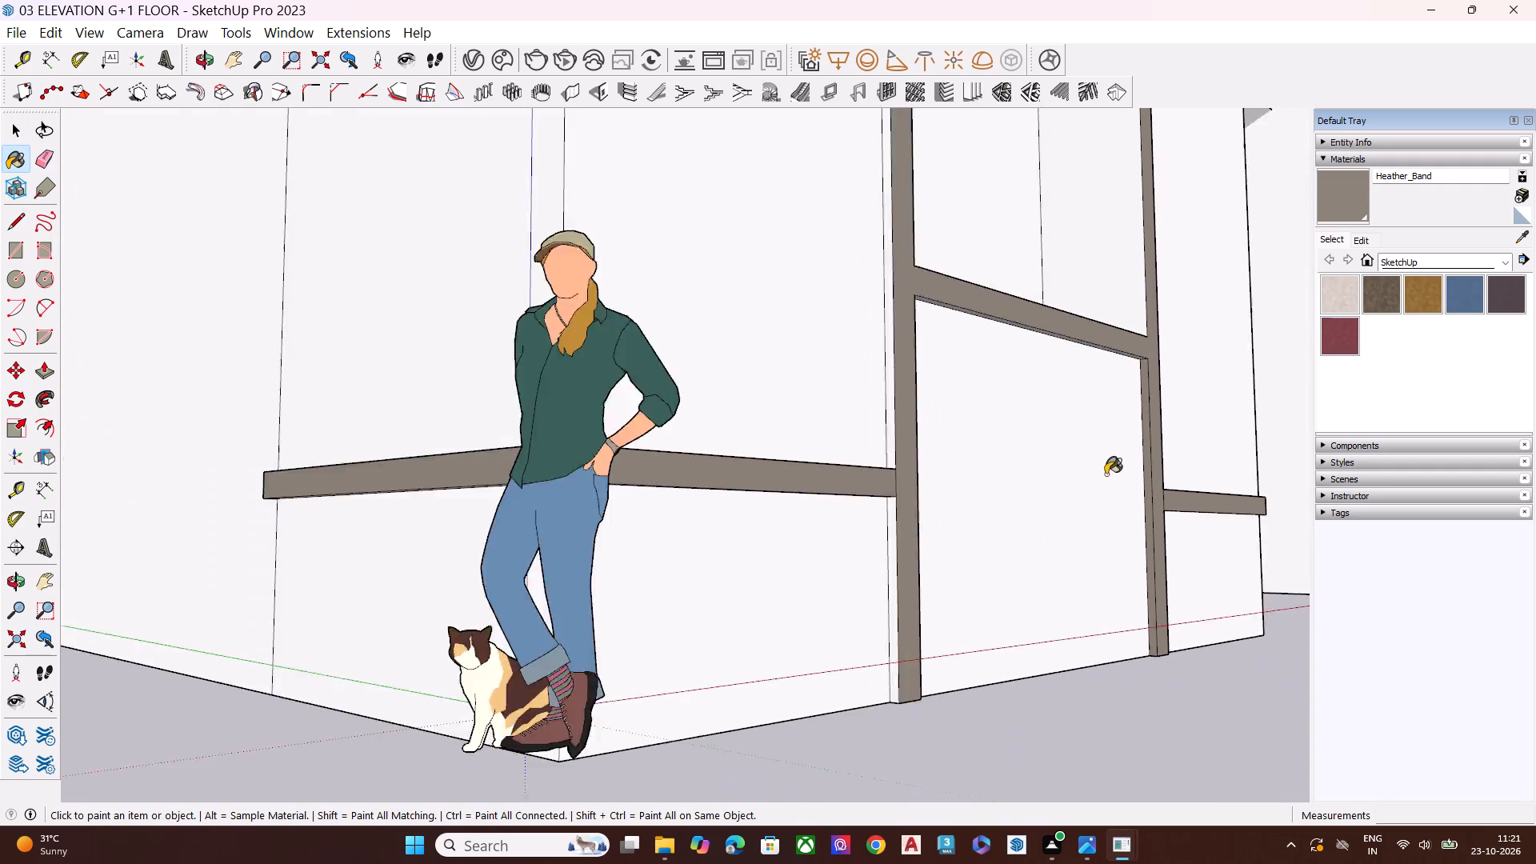
pyautogui.scroll(-3, 1106, 474)
pyautogui.moveTo(1060, 503); pyautogui.dragTo(1106, 542, button='middle')
pyautogui.scroll(4, 1037, 534)
pyautogui.scroll(-1, 904, 456)
pyautogui.scroll(2, 904, 450)
pyautogui.click(938, 410)
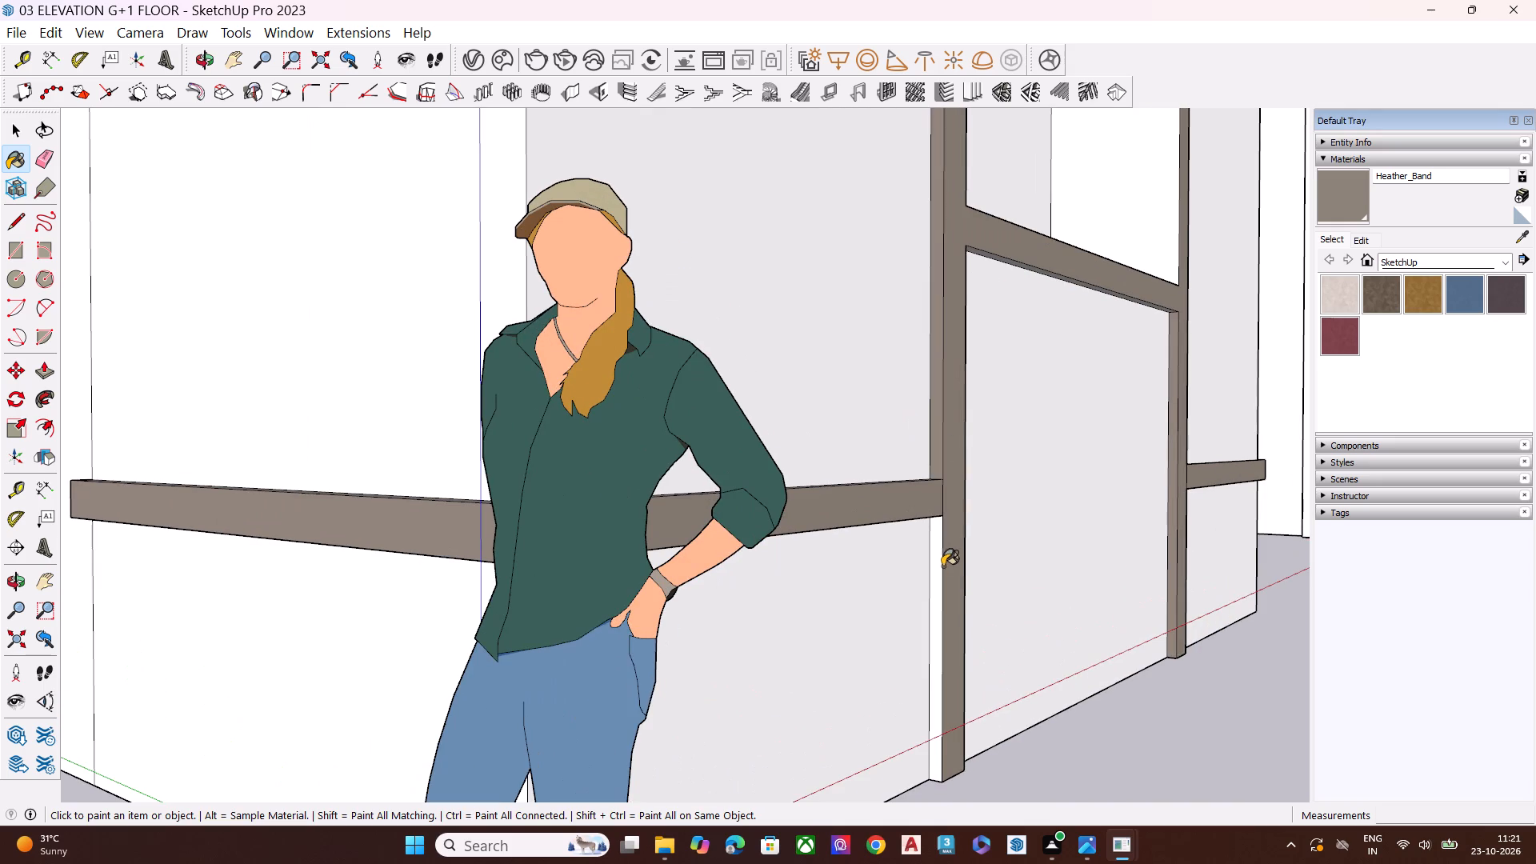
pyautogui.click(933, 568)
# Paint the top faces of the lower horizontal trim band on the front and side walls with Heather_Band.
pyautogui.moveTo(925, 510); pyautogui.dragTo(930, 680, button='middle')
pyautogui.scroll(3, 908, 607)
pyautogui.scroll(-1, 894, 549)
pyautogui.scroll(3, 894, 549)
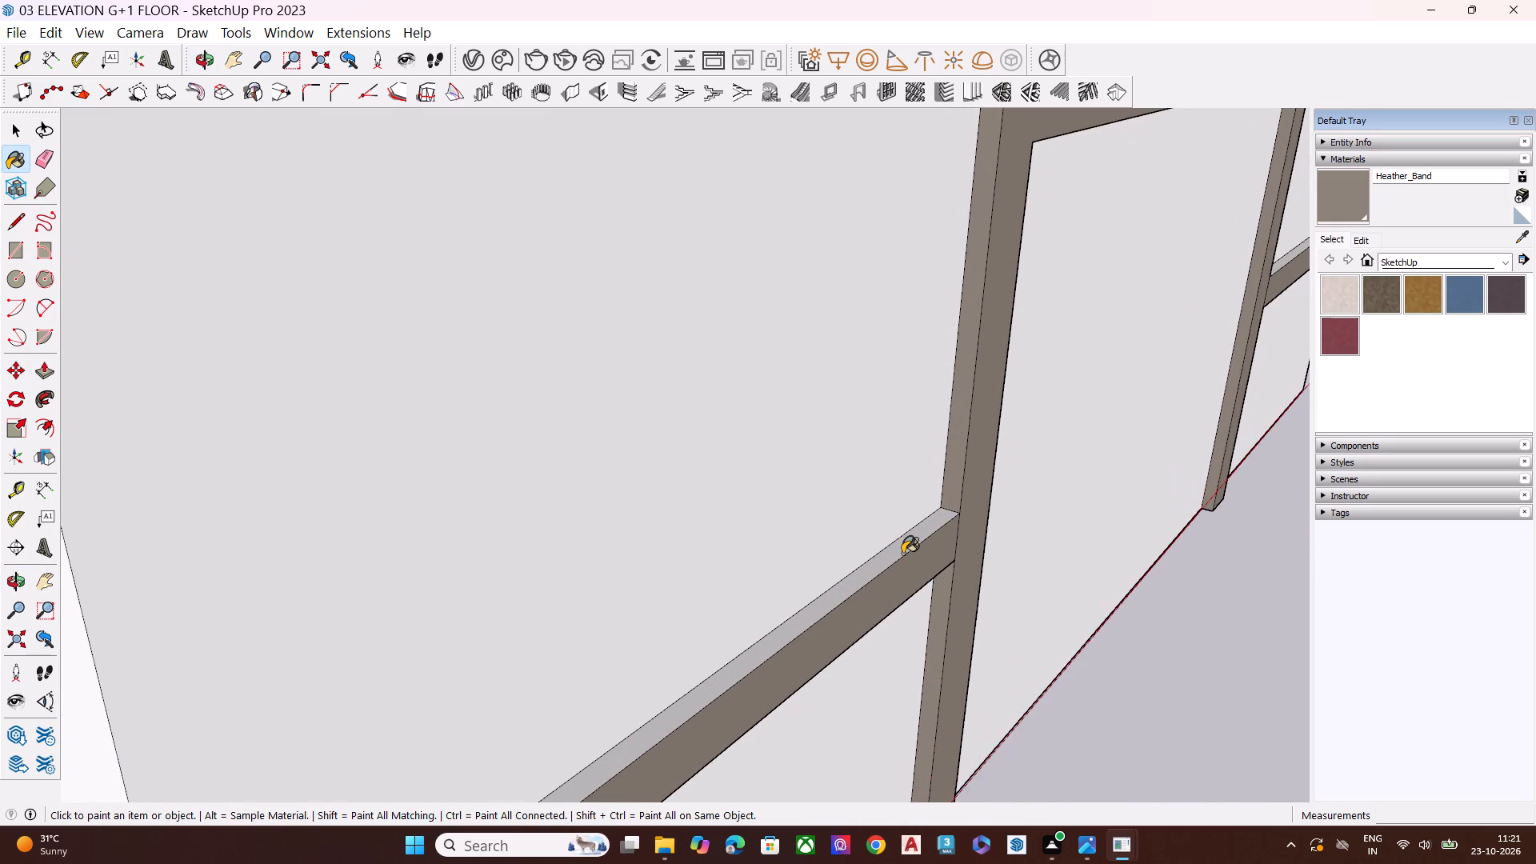
pyautogui.click(902, 543)
pyautogui.moveTo(932, 566); pyautogui.dragTo(1106, 536, button='middle')
pyautogui.scroll(-5, 882, 383)
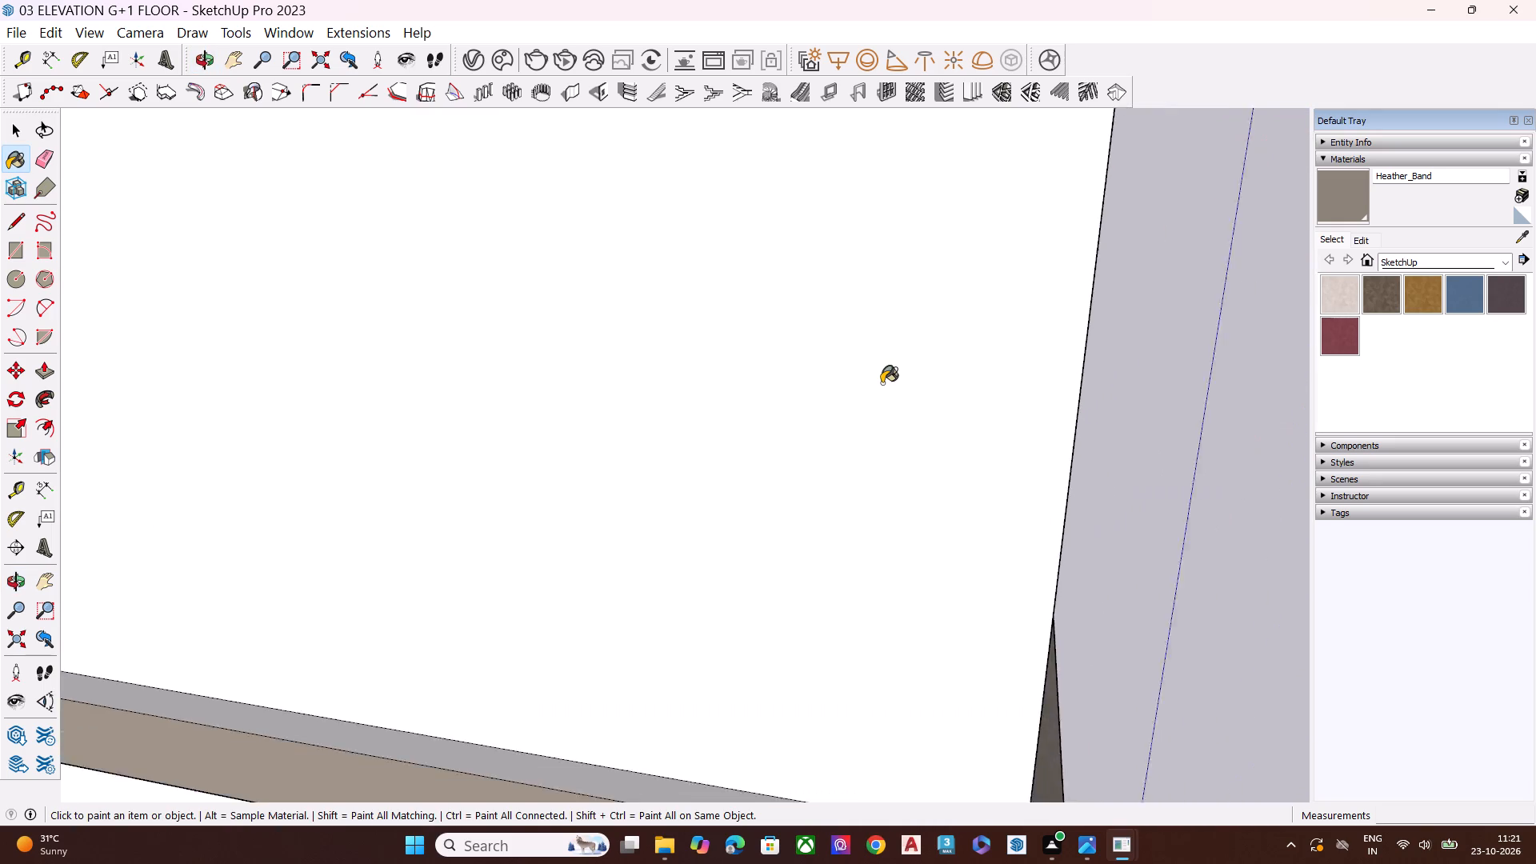
pyautogui.scroll(-3, 882, 383)
pyautogui.scroll(2, 850, 644)
pyautogui.scroll(-1, 856, 669)
pyautogui.scroll(4, 858, 673)
pyautogui.click(845, 756)
# Erase the seam edge at the house corner on top of the lower trim band.
pyautogui.scroll(-2, 652, 482)
pyautogui.scroll(2, 650, 482)
pyautogui.scroll(-4, 650, 481)
pyautogui.moveTo(924, 649); pyautogui.dragTo(935, 746, button='middle')
pyautogui.scroll(8, 930, 738)
pyautogui.press('e')
pyautogui.click(915, 659)
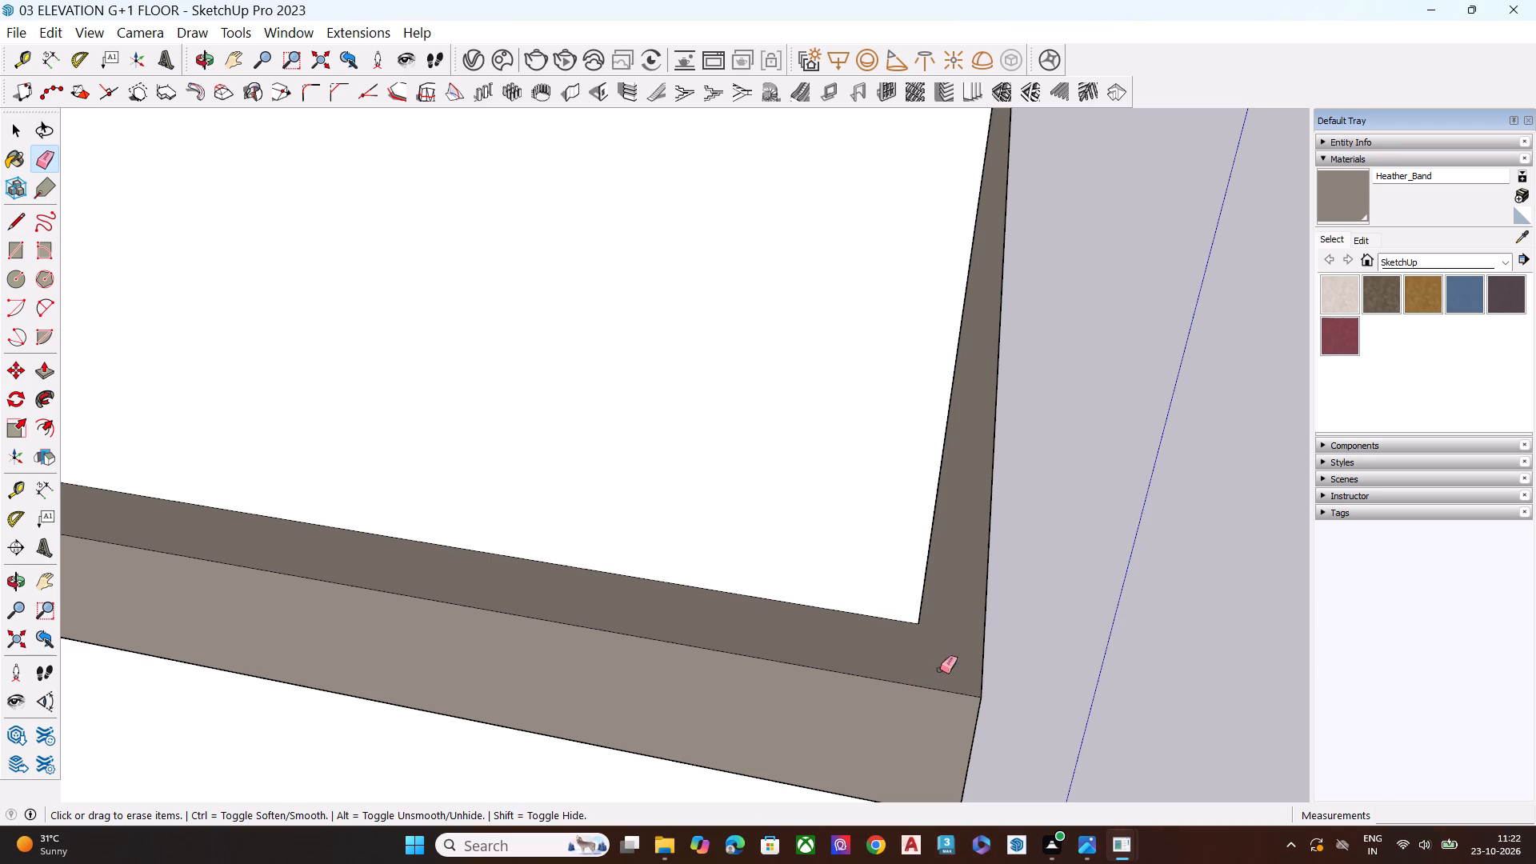
pyautogui.moveTo(964, 678); pyautogui.dragTo(934, 622, button='middle')
pyautogui.press('space')
# Erase the seam edge at the house corner on the underside of the lower trim band.
pyautogui.moveTo(1080, 686); pyautogui.dragTo(1000, 518, button='middle')
pyautogui.scroll(1, 1018, 494)
pyautogui.scroll(-2, 1007, 509)
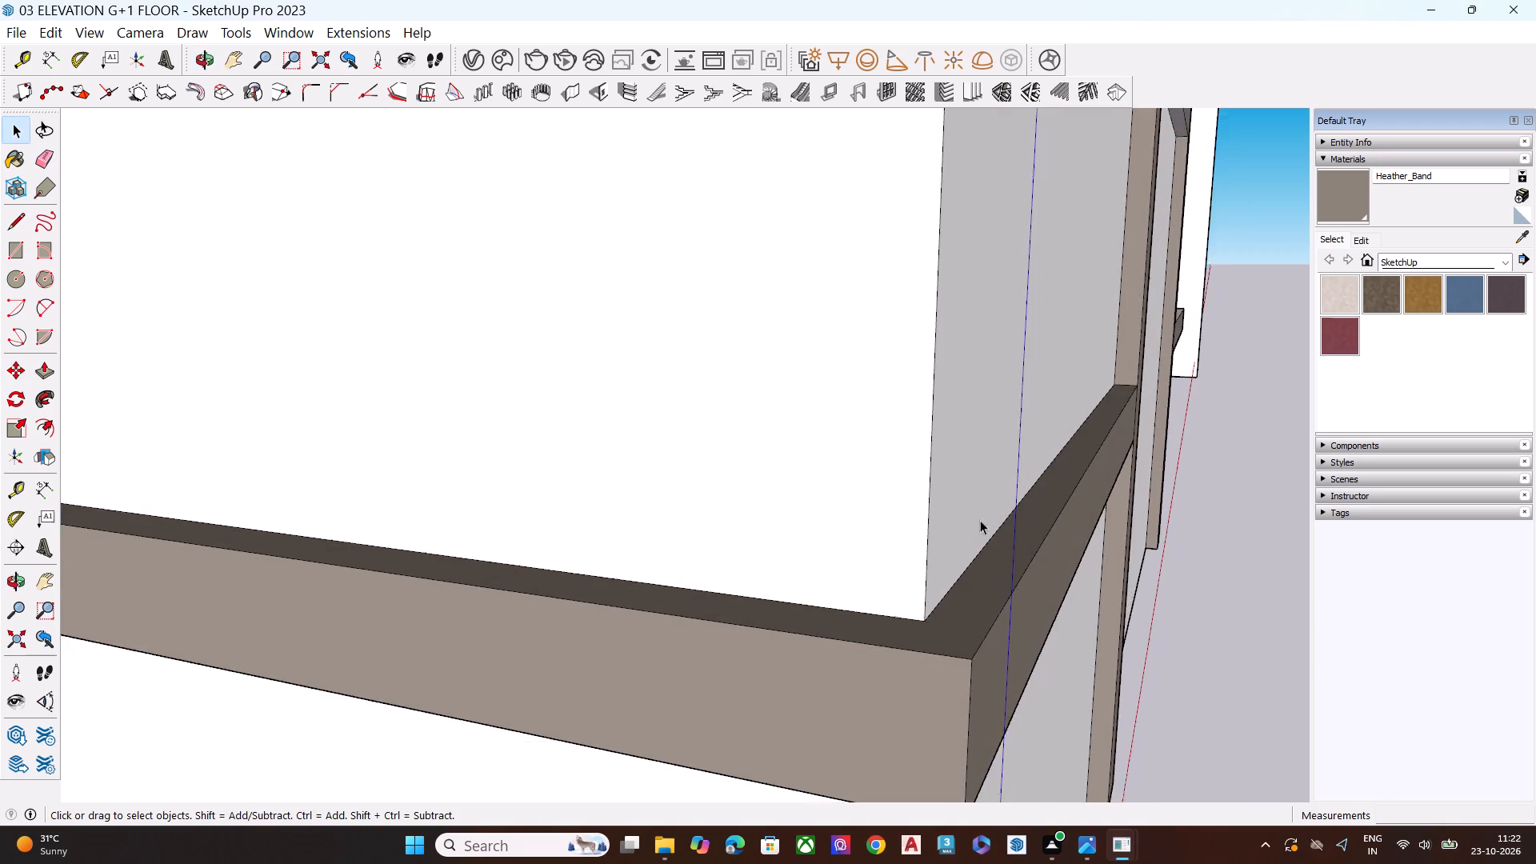
pyautogui.scroll(-5, 980, 520)
pyautogui.moveTo(968, 628); pyautogui.dragTo(948, 97, button='middle')
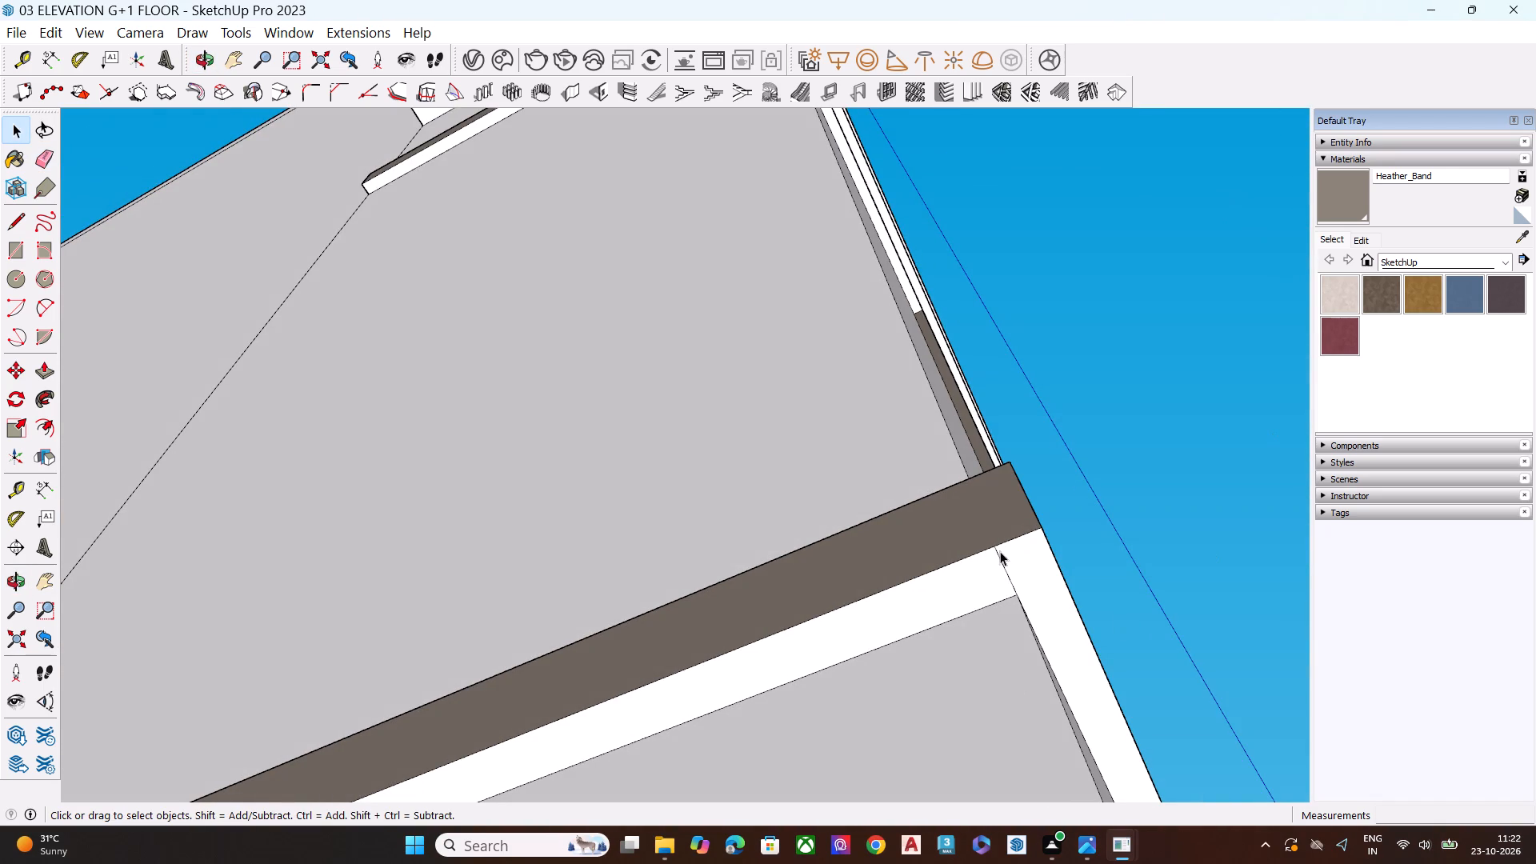
pyautogui.press('e')
pyautogui.click(1006, 567)
pyautogui.press('space')
# Paint the underside of the lower trim band with Heather_Band.
pyautogui.click(1350, 193)
pyautogui.click(1018, 581)
pyautogui.scroll(-4, 784, 602)
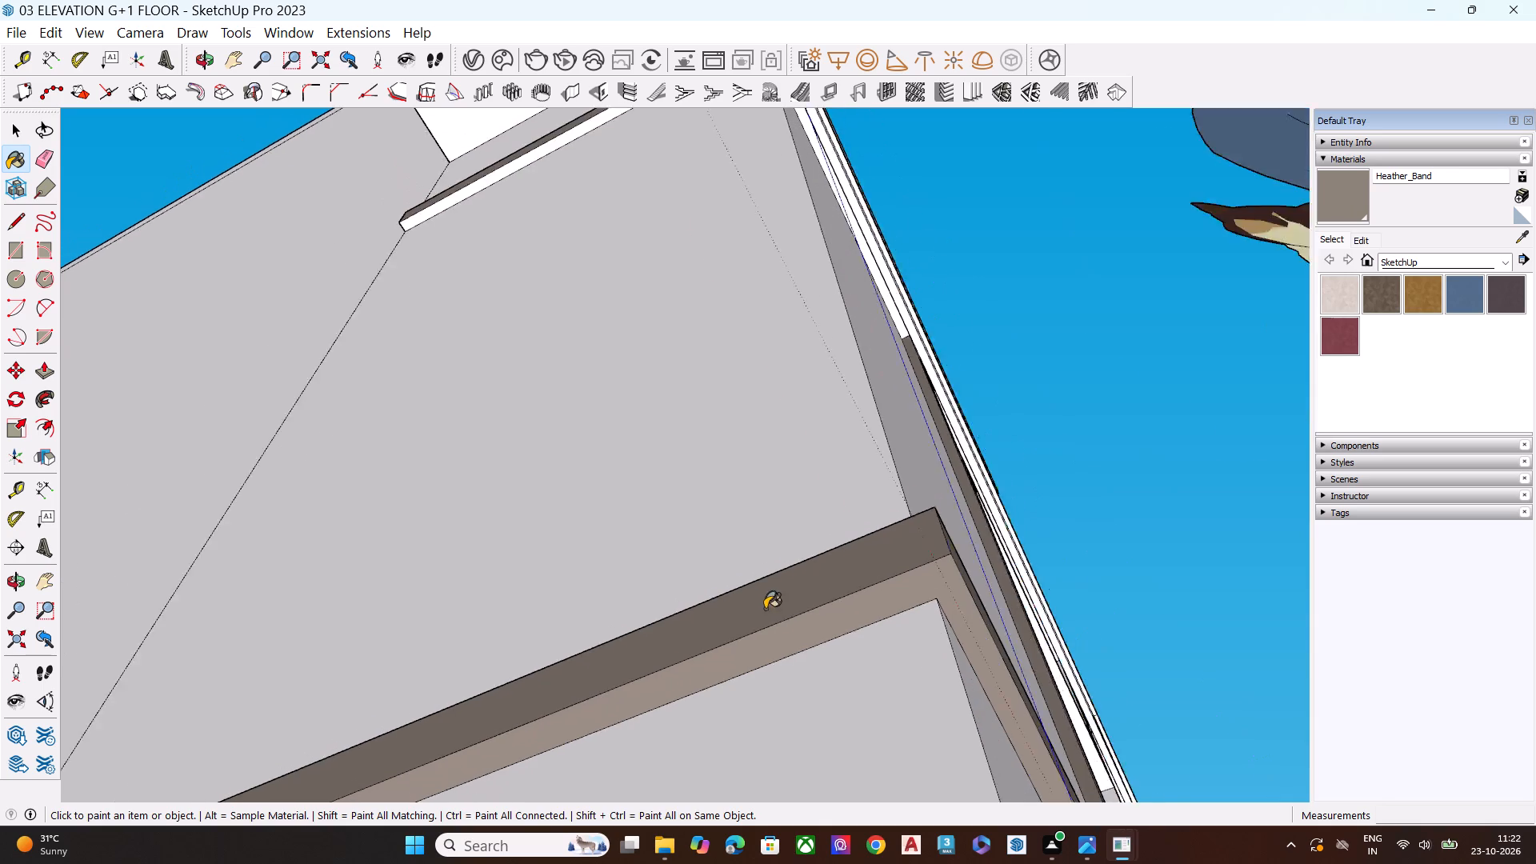
pyautogui.scroll(-3, 765, 609)
# Erase the seam edge at the house corner on the underside of the upper trim band.
pyautogui.moveTo(943, 611); pyautogui.dragTo(738, 746, button='middle')
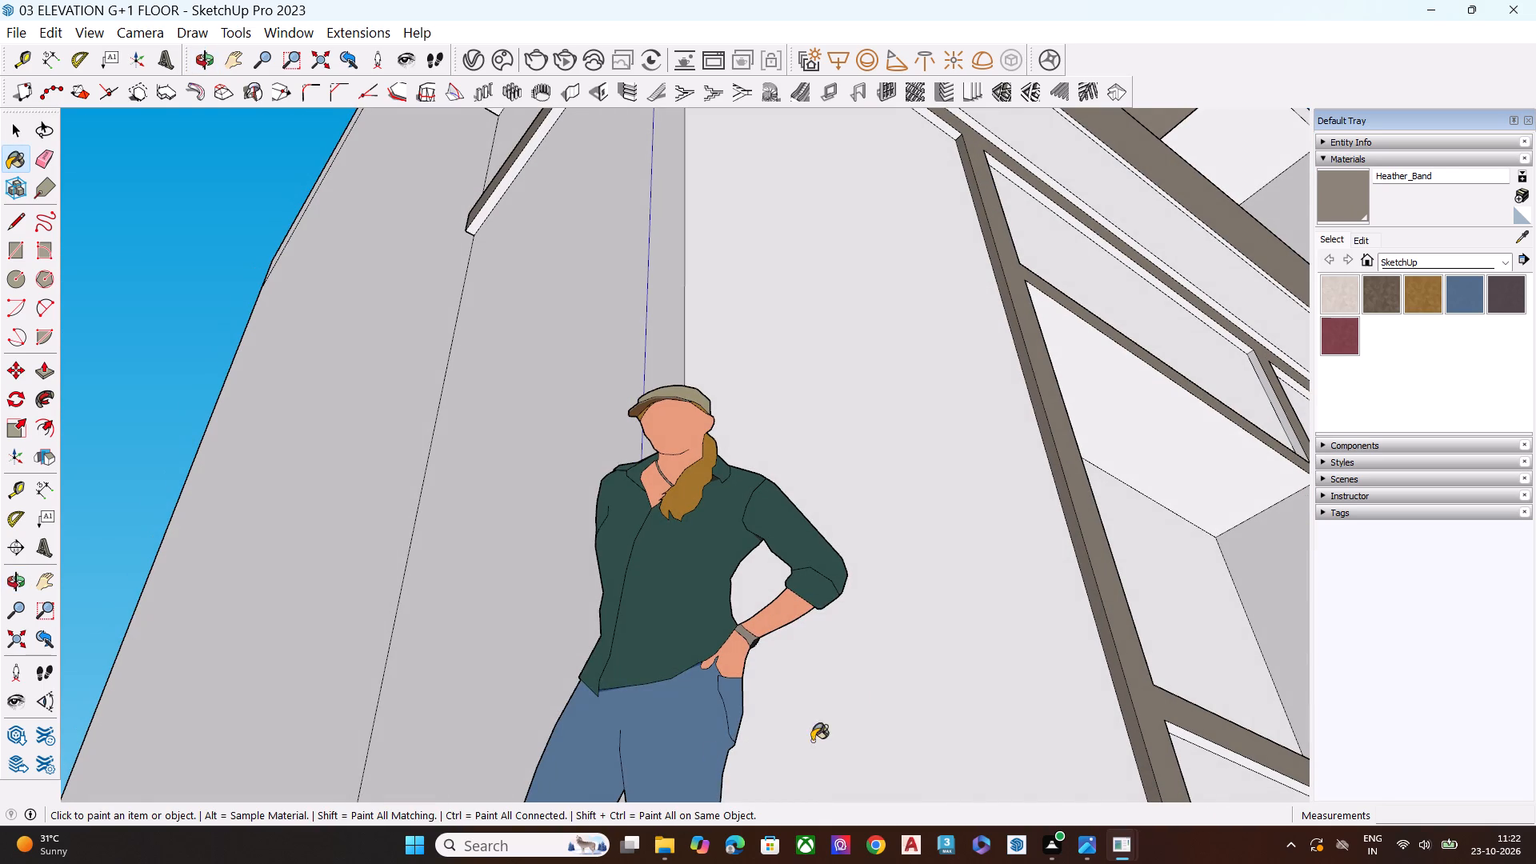
pyautogui.scroll(-10, 886, 680)
pyautogui.scroll(9, 723, 142)
pyautogui.scroll(8, 714, 230)
pyautogui.press('space')
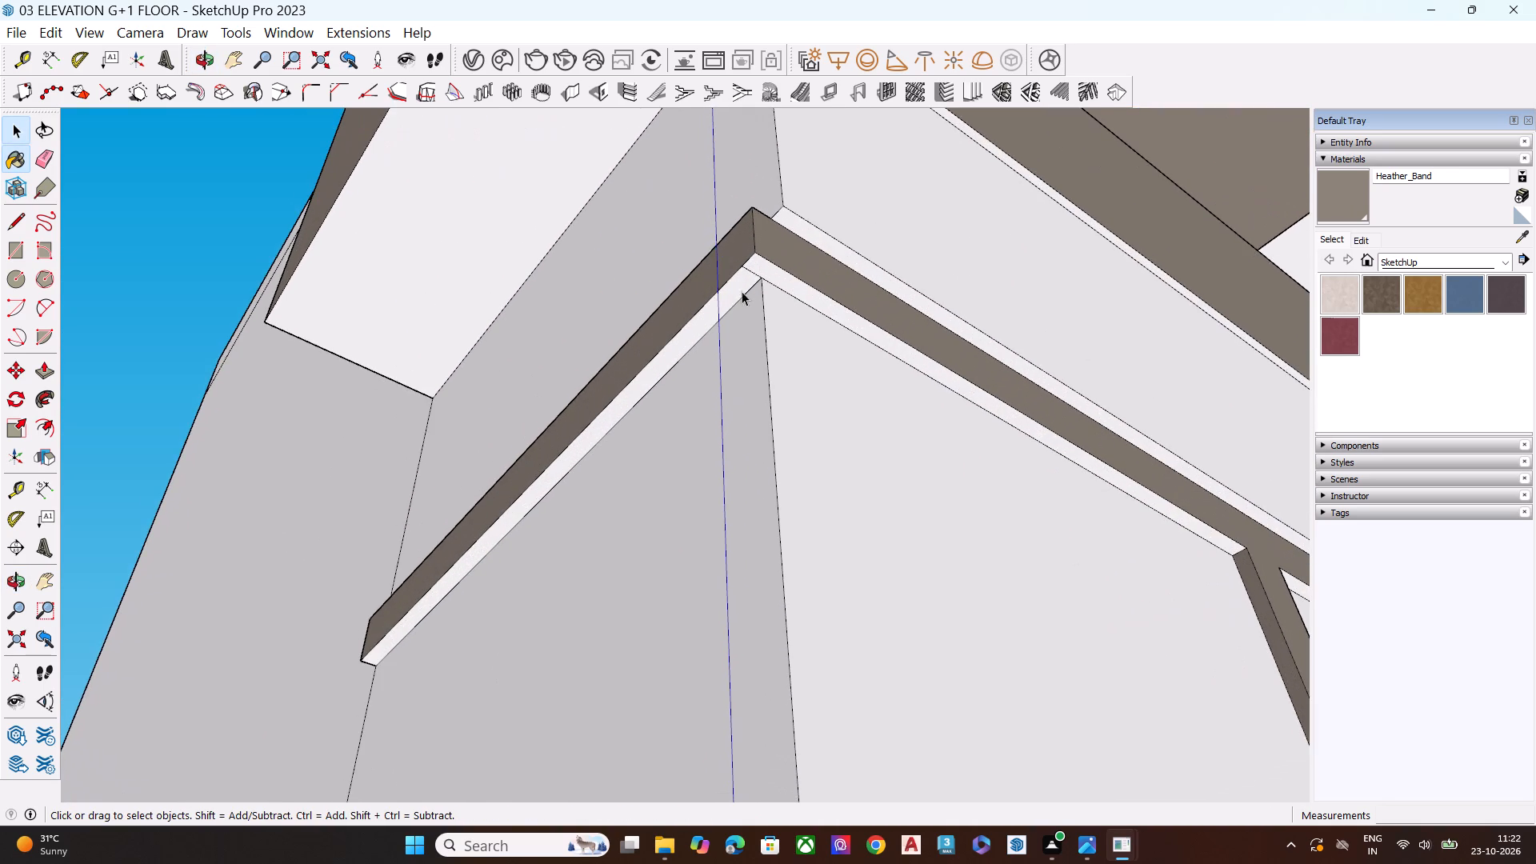
pyautogui.scroll(-1, 749, 276)
pyautogui.scroll(4, 749, 276)
pyautogui.press('e')
pyautogui.click(751, 269)
pyautogui.press('space')
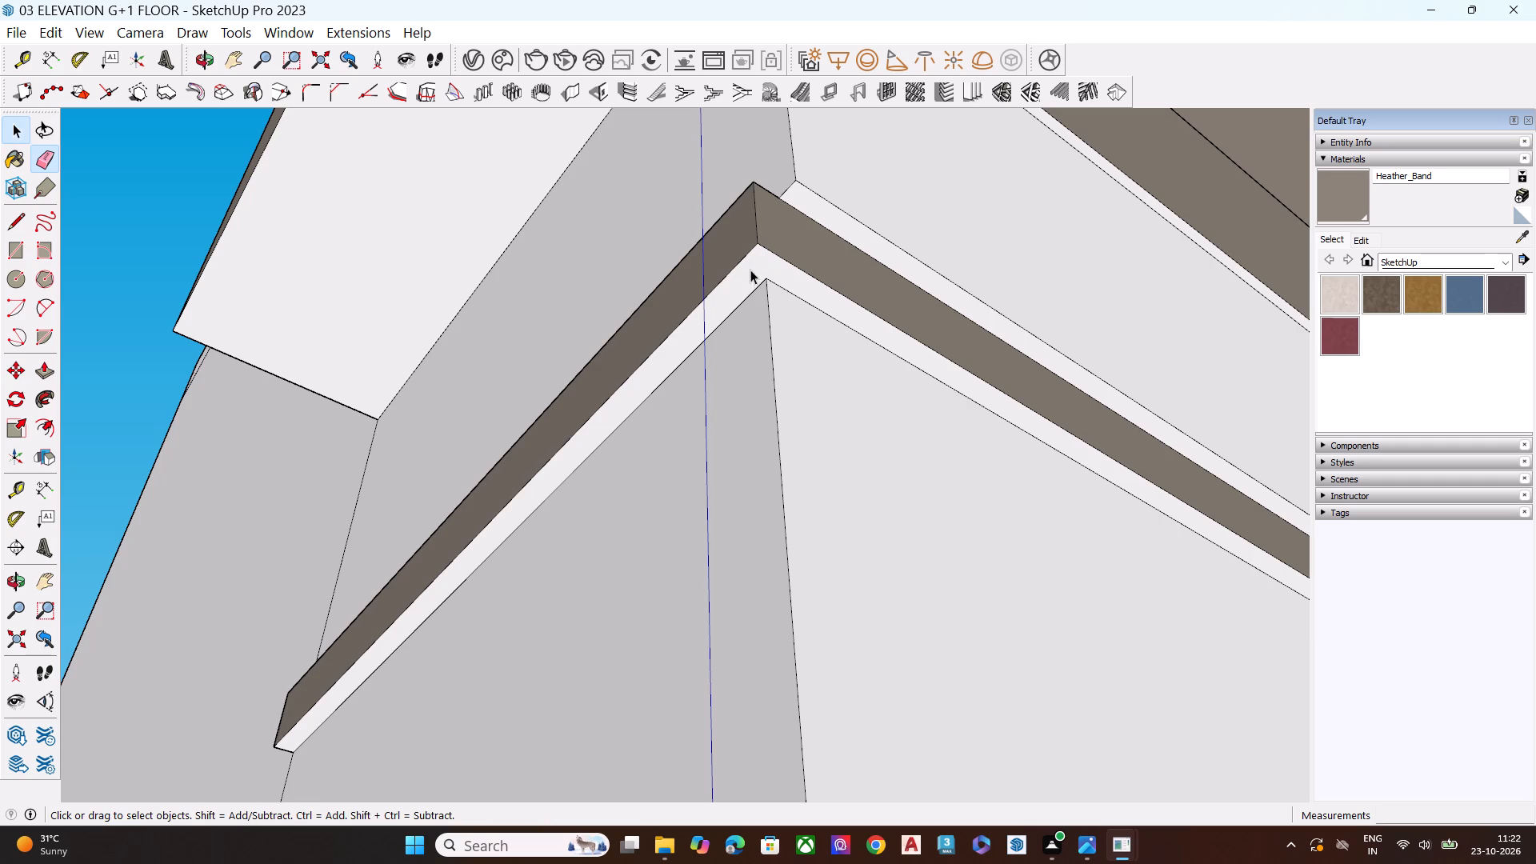
# Paint the underside of the ground floor's upper trim band with Heather_Band.
pyautogui.click(1338, 208)
pyautogui.click(762, 270)
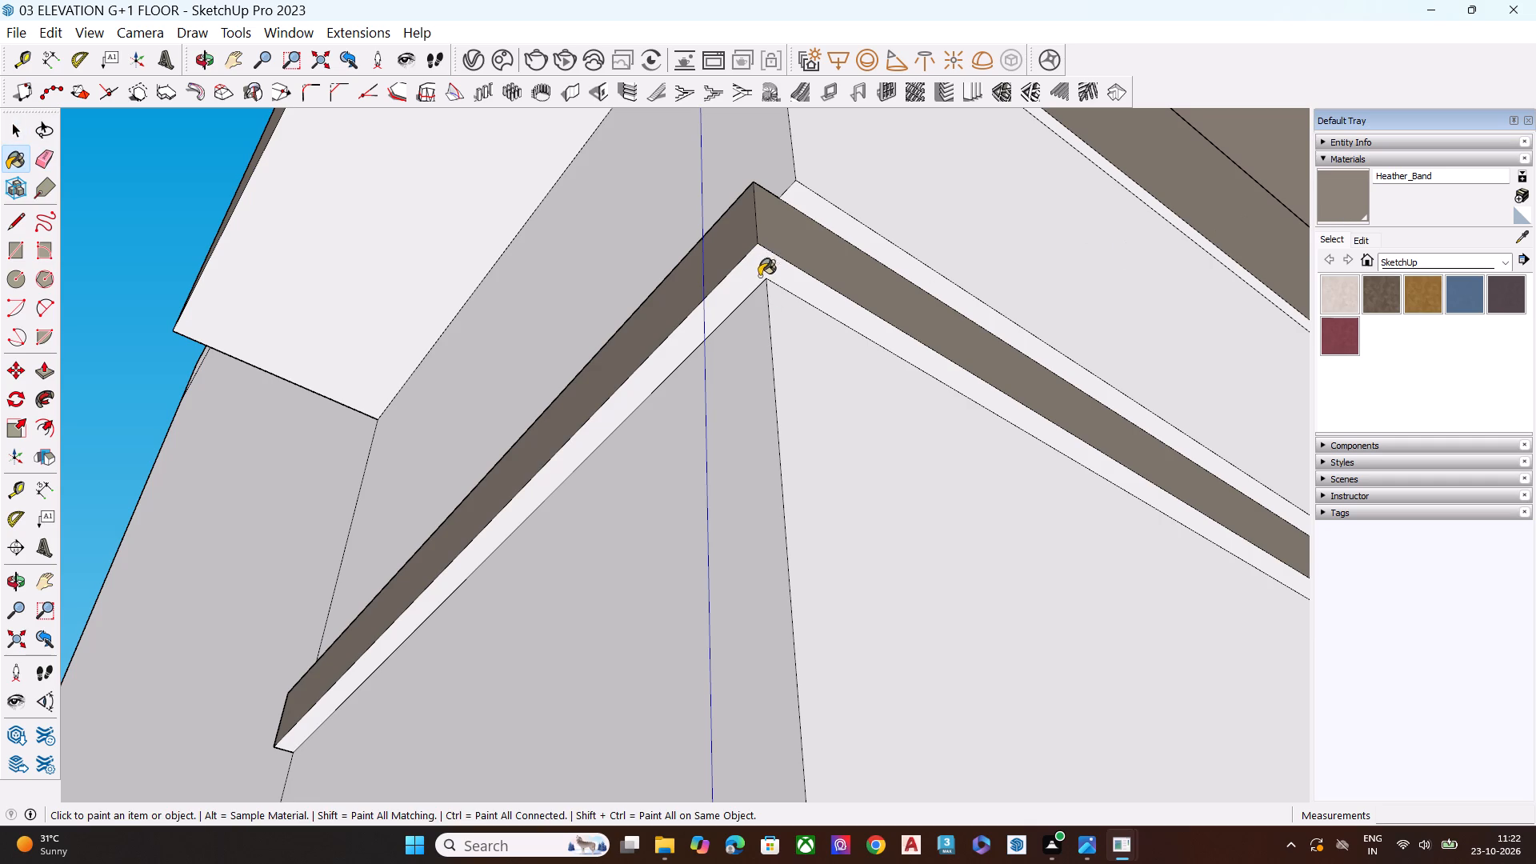
pyautogui.scroll(-7, 753, 353)
pyautogui.scroll(-6, 724, 450)
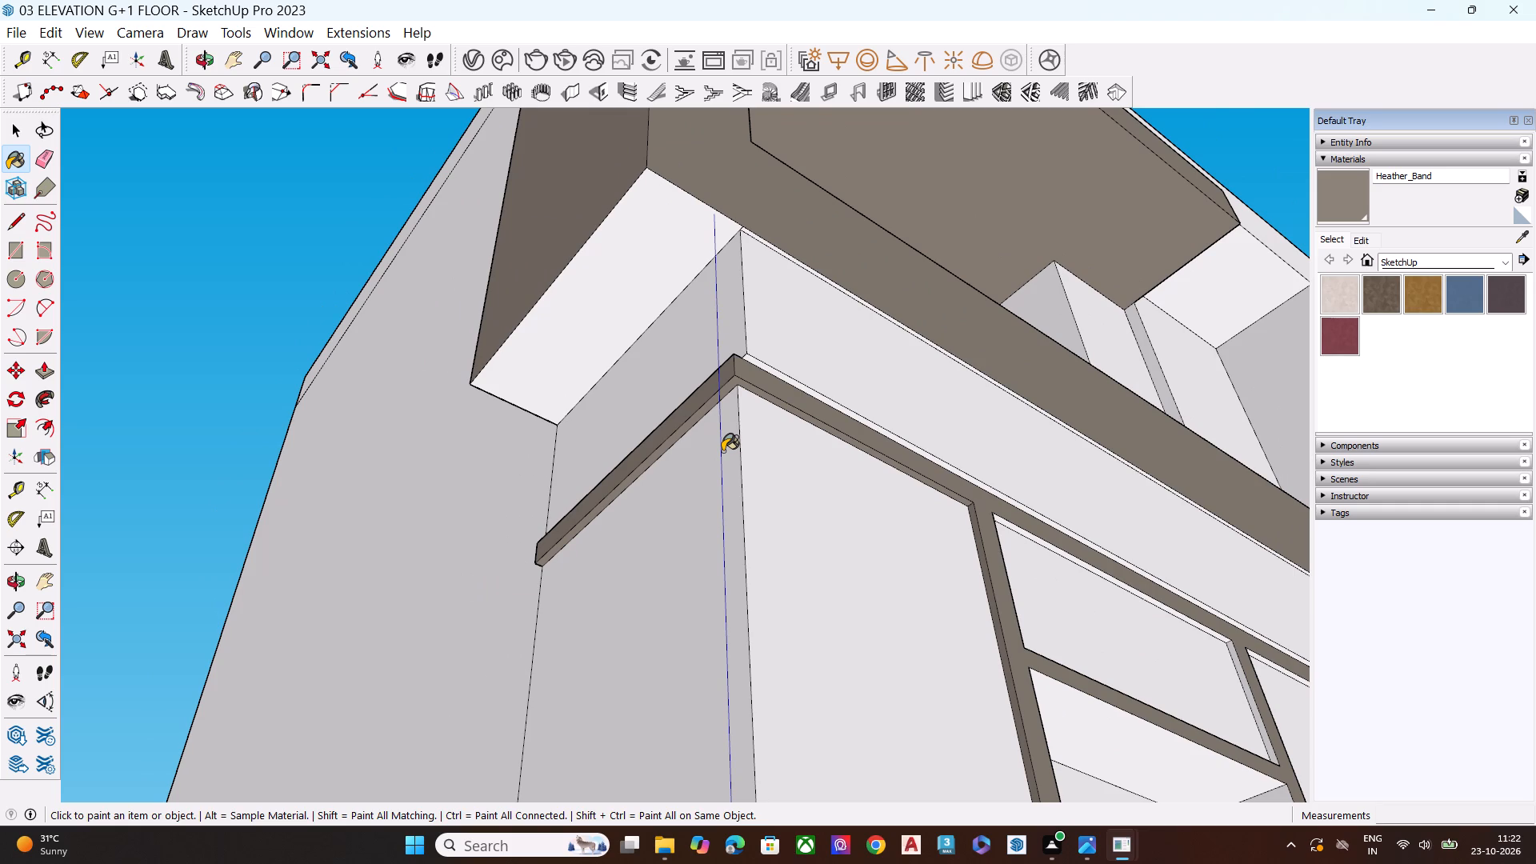
# Paint the underside of the projecting balcony frame where it overhangs the ground-floor corner with Heather_Band.
pyautogui.scroll(-5, 898, 360)
pyautogui.moveTo(828, 486); pyautogui.dragTo(853, 470, button='middle')
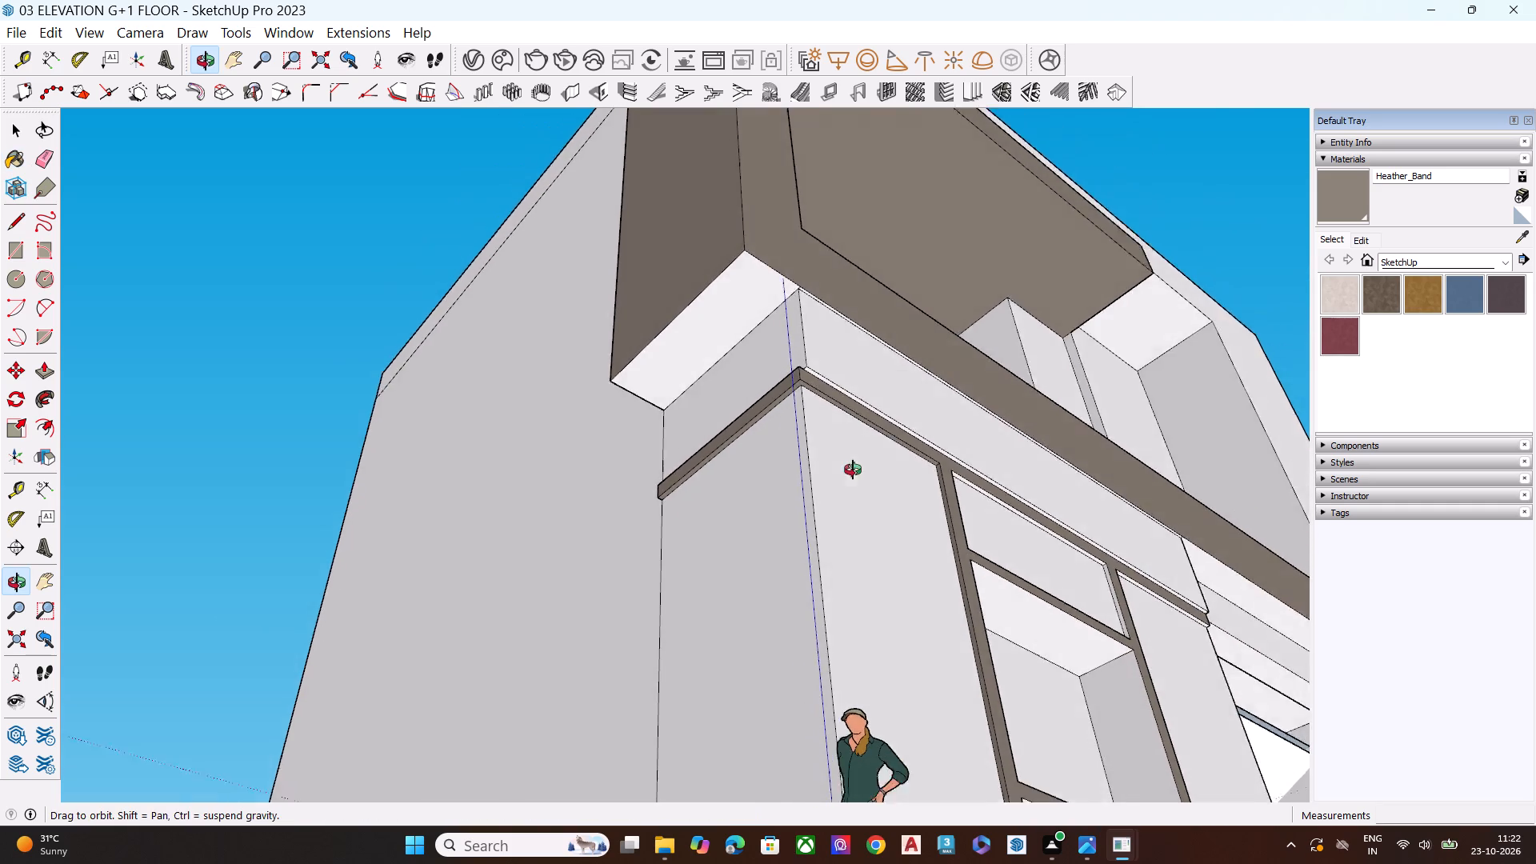
pyautogui.moveTo(853, 470); pyautogui.dragTo(876, 417, button='middle')
pyautogui.click(741, 257)
pyautogui.scroll(10, 846, 272)
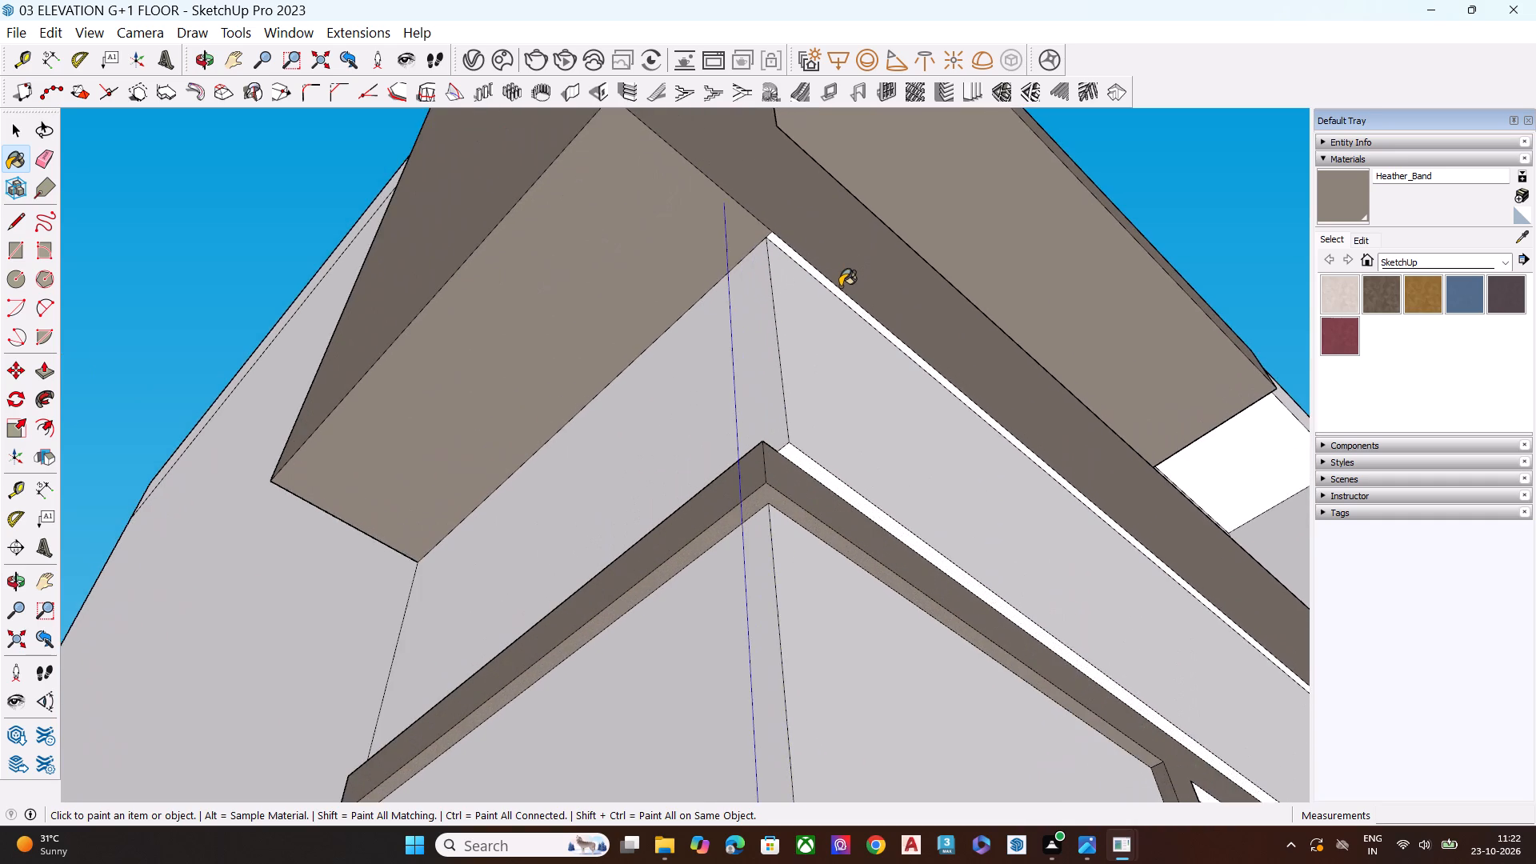
# Paint the thin white underside strip of the balcony frame's lower beam with Heather_Band.
pyautogui.scroll(6, 838, 290)
pyautogui.click(838, 290)
pyautogui.scroll(-8, 783, 318)
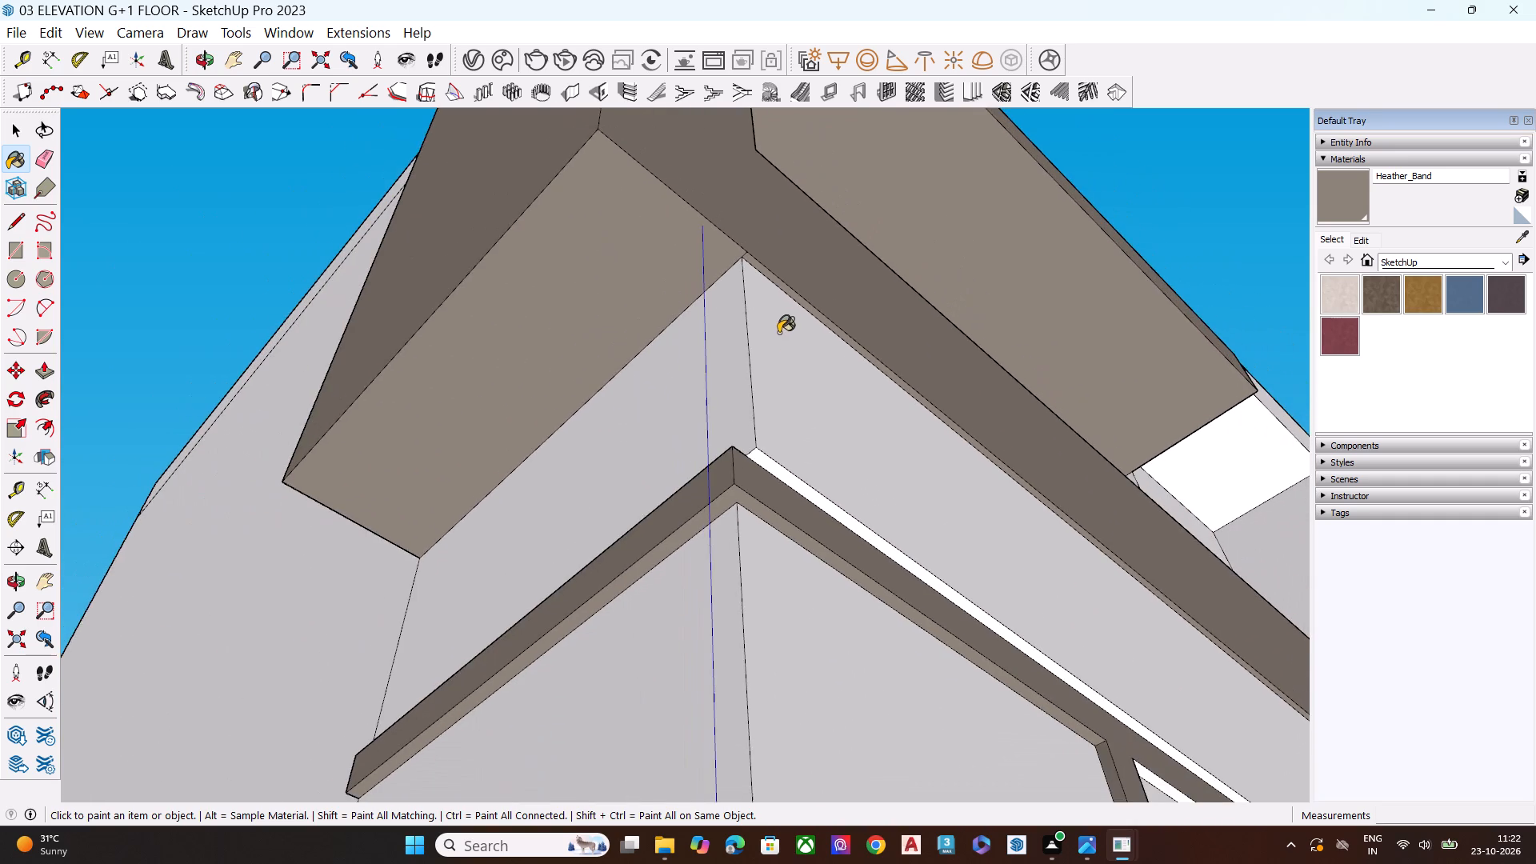
pyautogui.scroll(8, 774, 530)
pyautogui.scroll(-2, 769, 530)
pyautogui.scroll(1, 763, 528)
pyautogui.scroll(-6, 740, 518)
pyautogui.scroll(-8, 714, 380)
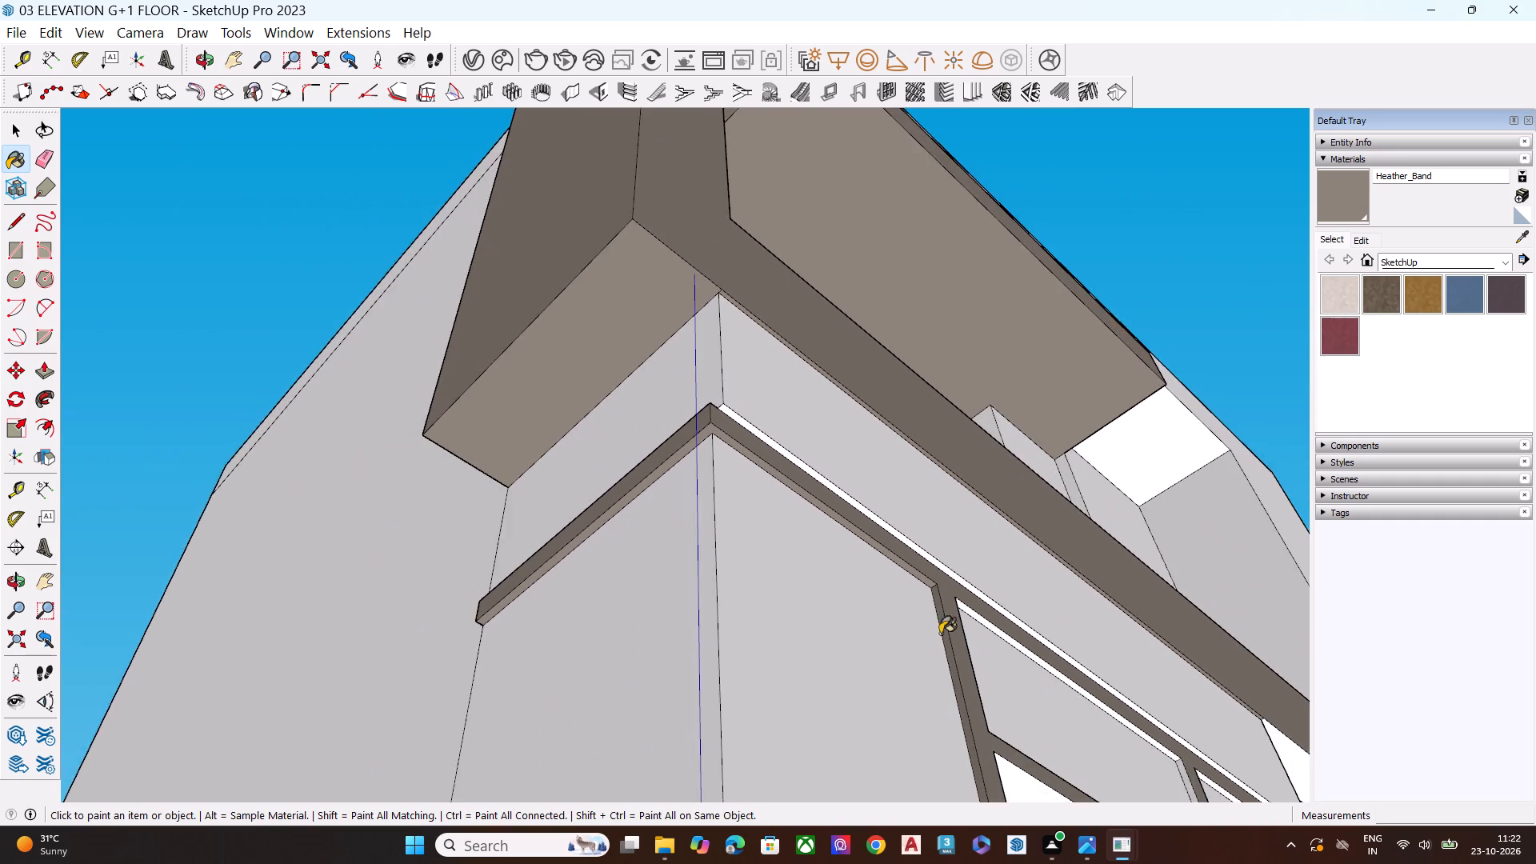
# Paint the underside of the ground-floor upper trim band above the window panel and the end panel with Heather_Band.
pyautogui.scroll(9, 1002, 694)
pyautogui.scroll(6, 1080, 631)
pyautogui.click(1070, 633)
pyautogui.scroll(-8, 715, 499)
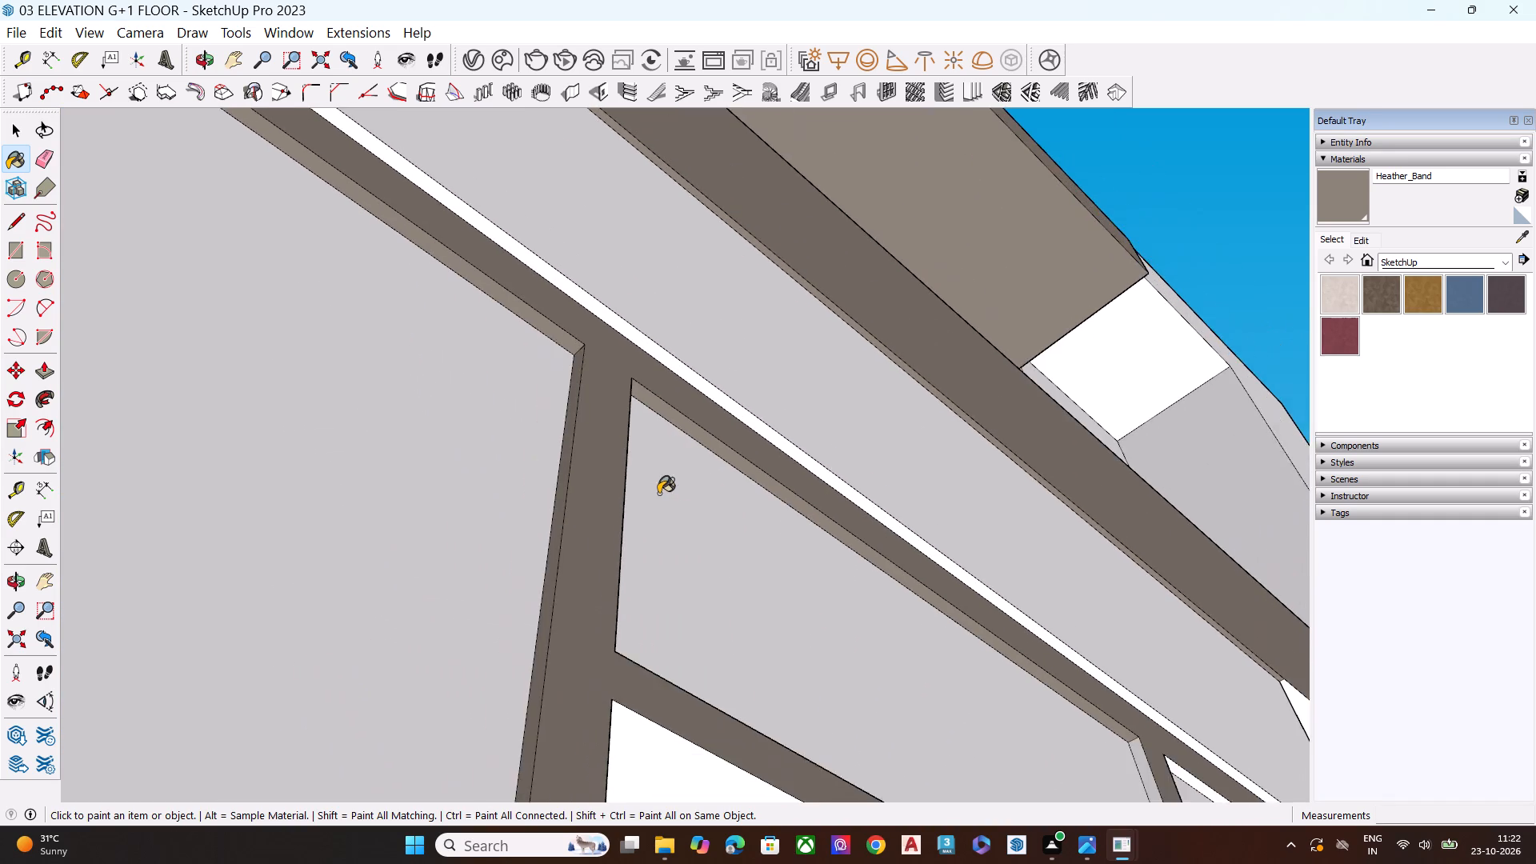
pyautogui.scroll(-6, 655, 492)
pyautogui.scroll(3, 686, 492)
pyautogui.scroll(-4, 712, 492)
pyautogui.scroll(1, 730, 490)
pyautogui.scroll(-1, 862, 548)
pyautogui.scroll(-6, 835, 429)
pyautogui.scroll(1, 824, 429)
pyautogui.scroll(-1, 824, 429)
pyautogui.scroll(1, 824, 429)
pyautogui.scroll(-6, 824, 429)
pyautogui.scroll(8, 978, 653)
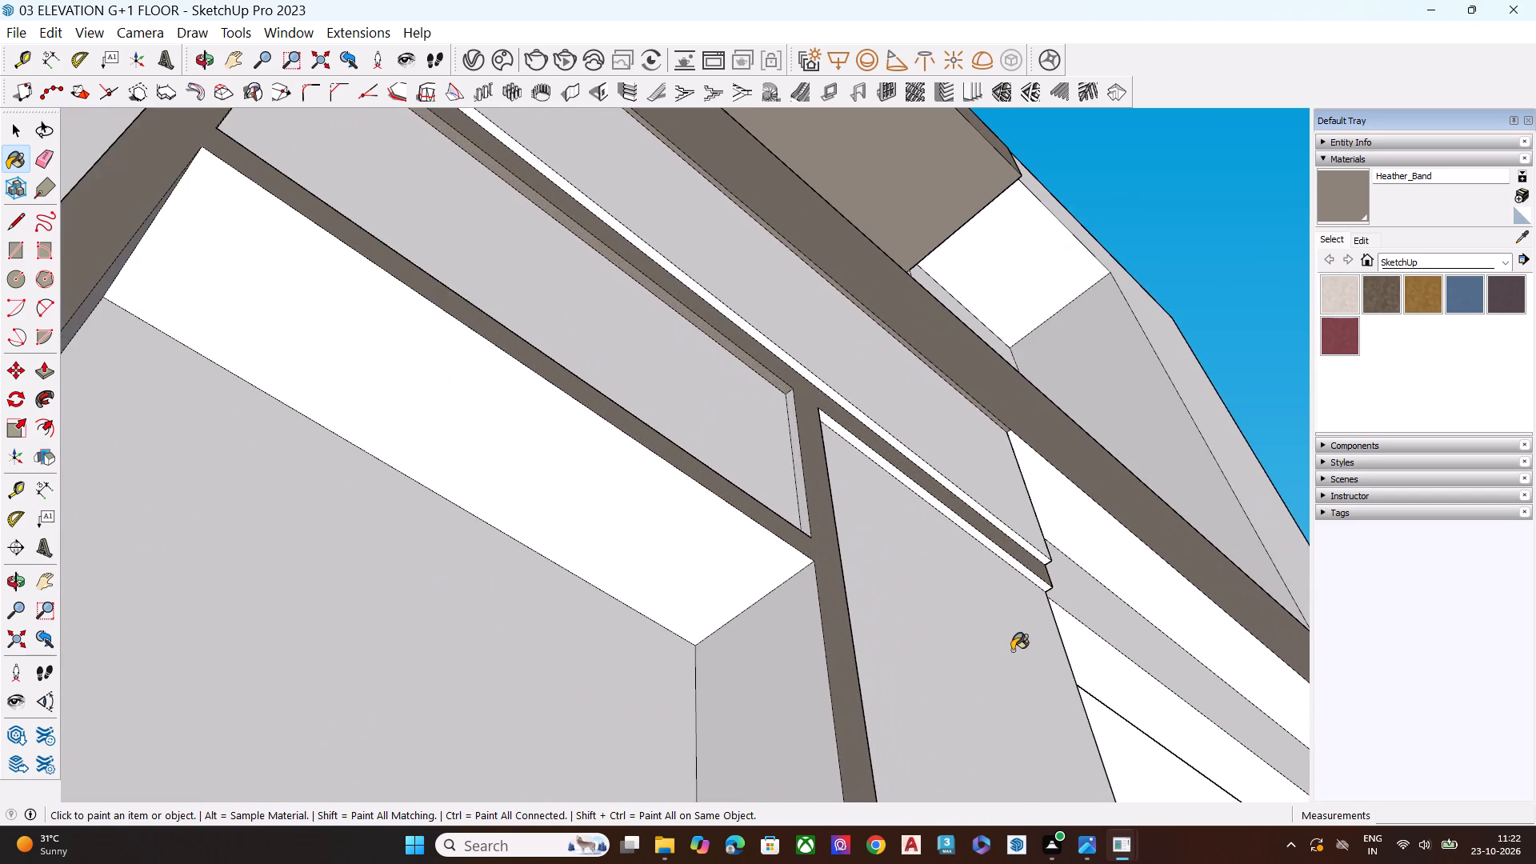
pyautogui.scroll(1, 1012, 650)
pyautogui.scroll(5, 1005, 562)
pyautogui.scroll(-1, 1003, 562)
pyautogui.scroll(3, 1003, 562)
pyautogui.click(1002, 548)
pyautogui.scroll(-6, 1008, 523)
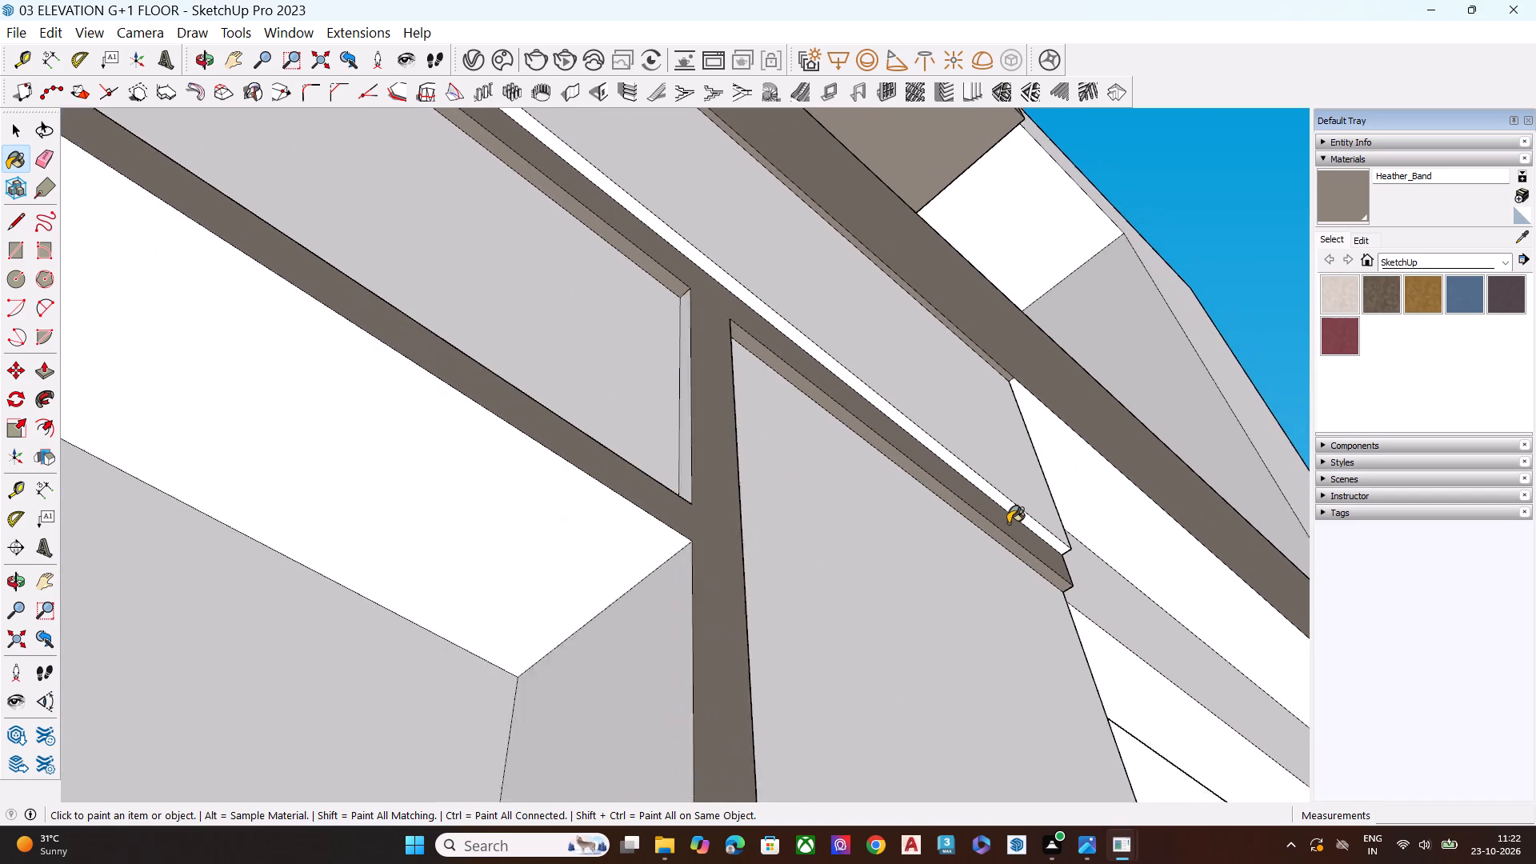
# Paint the undersides of the trim below the window opening and of the lower band beside the stairs with Heather_Band.
pyautogui.scroll(-12, 1008, 523)
pyautogui.scroll(11, 939, 650)
pyautogui.click(937, 653)
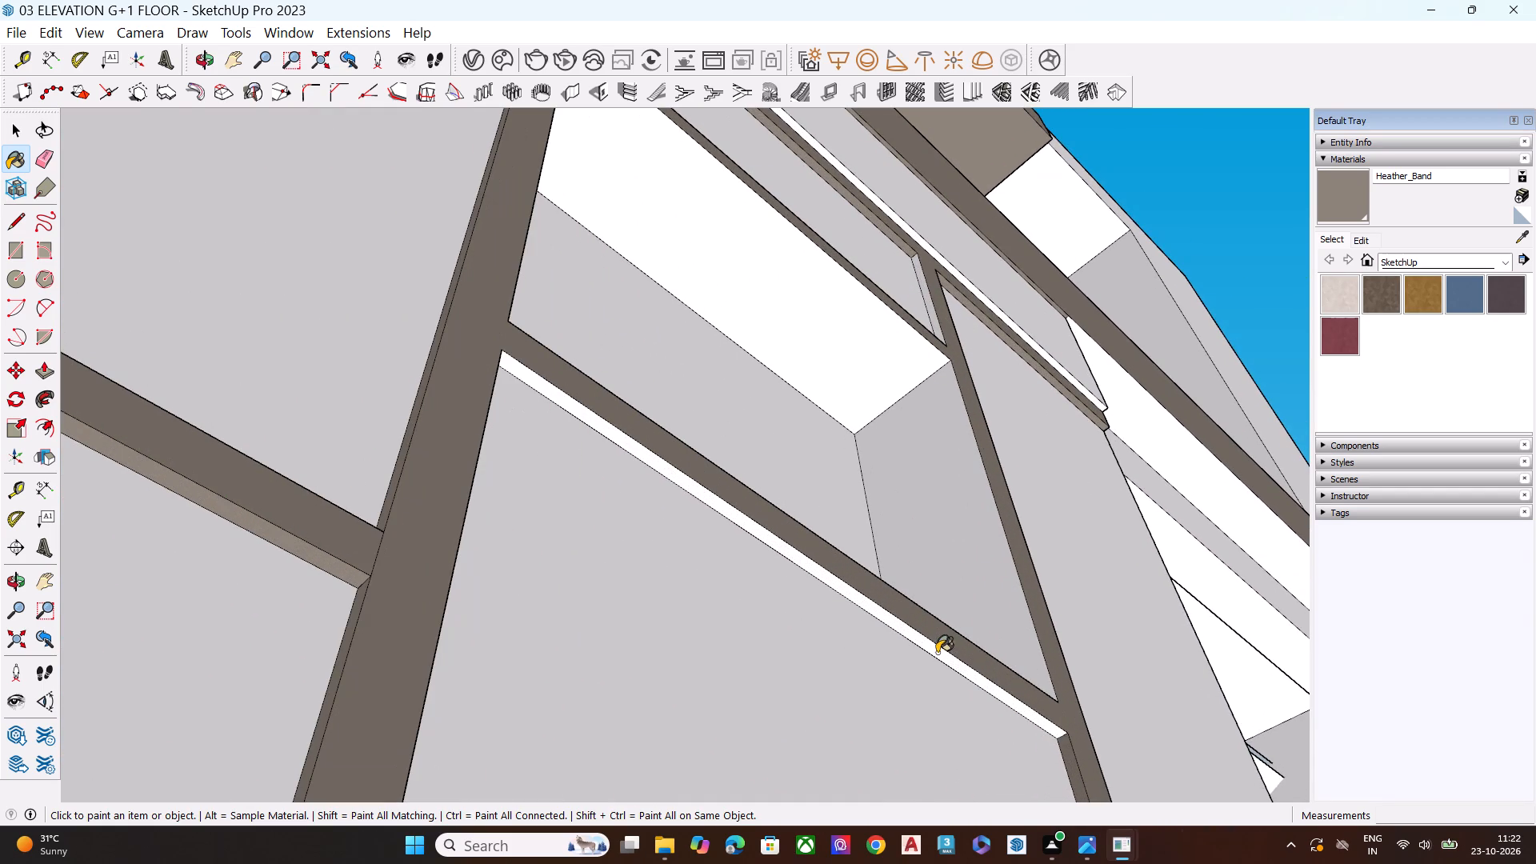
pyautogui.scroll(-9, 774, 600)
pyautogui.scroll(1, 968, 766)
pyautogui.scroll(-1, 761, 515)
pyautogui.scroll(1, 761, 515)
pyautogui.scroll(-1, 758, 515)
pyautogui.scroll(1, 758, 515)
pyautogui.scroll(-4, 761, 521)
pyautogui.scroll(3, 947, 779)
pyautogui.scroll(-1, 948, 779)
pyautogui.scroll(2, 948, 779)
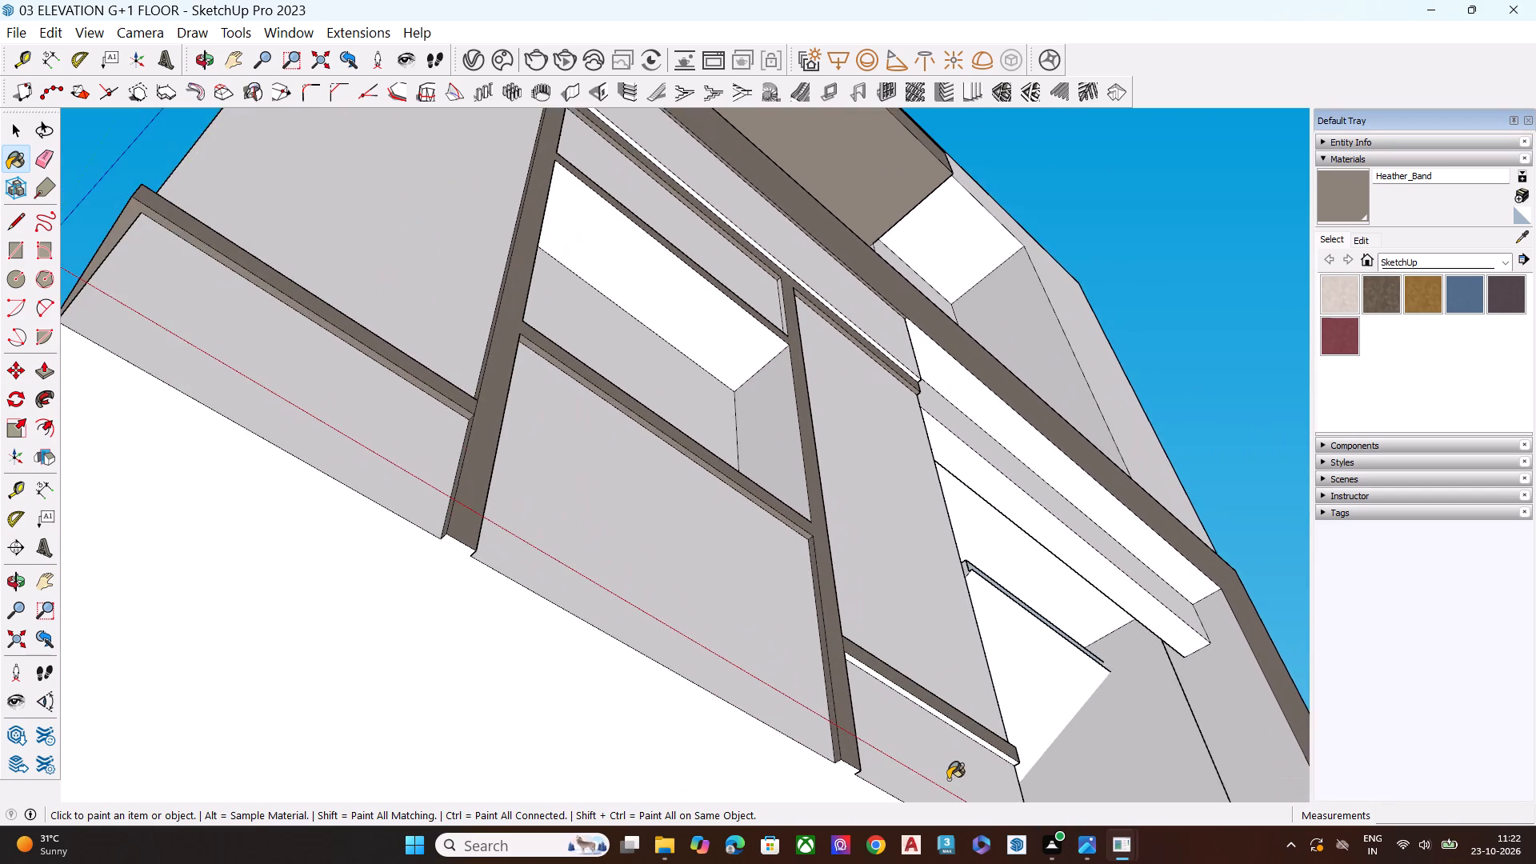
pyautogui.scroll(9, 942, 732)
pyautogui.click(949, 700)
pyautogui.scroll(-4, 958, 685)
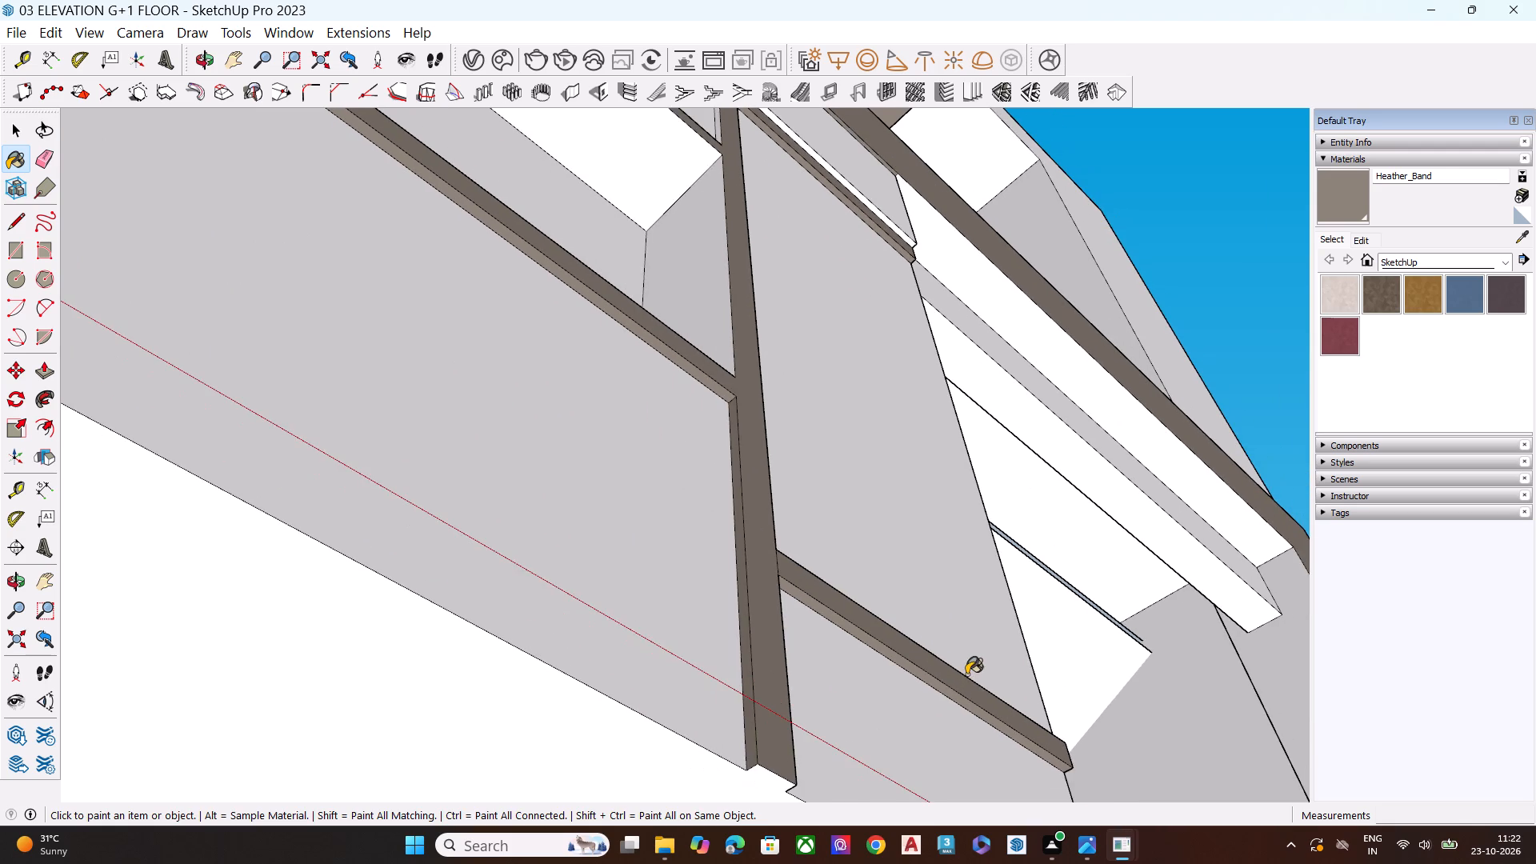
# Paint both inner side faces and the bottom ledge of the trim framing the panel above the window opening with Heather_Band.
pyautogui.scroll(-7, 951, 632)
pyautogui.moveTo(821, 468); pyautogui.dragTo(893, 706, button='middle')
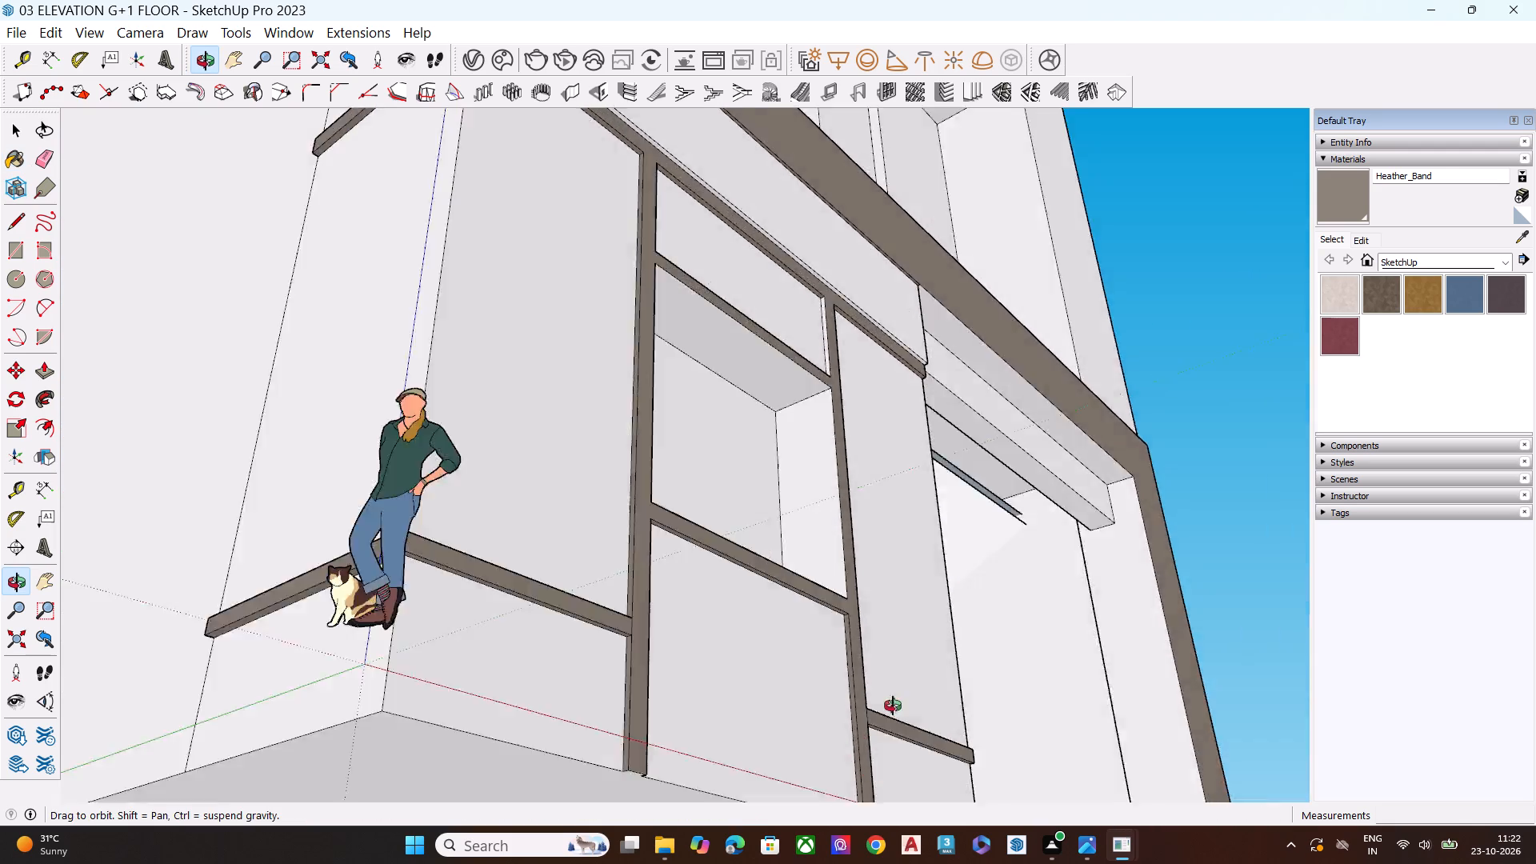
pyautogui.moveTo(893, 706); pyautogui.dragTo(930, 863, button='middle')
pyautogui.scroll(3, 874, 379)
pyautogui.scroll(-1, 871, 370)
pyautogui.scroll(11, 871, 370)
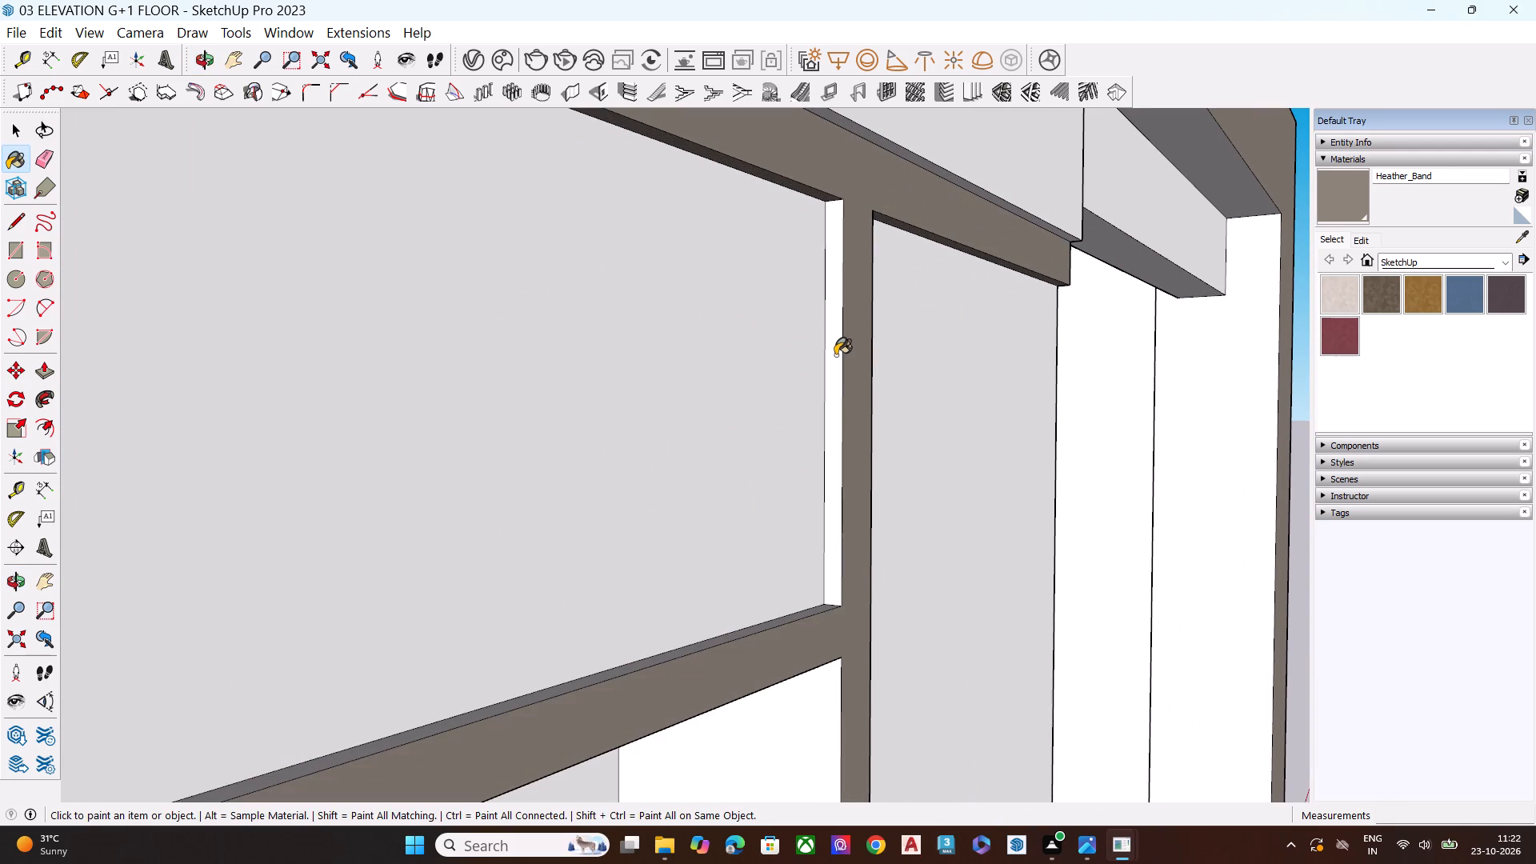
pyautogui.click(835, 355)
pyautogui.scroll(-3, 897, 421)
pyautogui.scroll(1, 913, 453)
pyautogui.scroll(-2, 913, 455)
pyautogui.scroll(1, 914, 457)
pyautogui.scroll(-3, 921, 470)
pyautogui.scroll(1, 942, 508)
pyautogui.moveTo(910, 514); pyautogui.dragTo(796, 694, button='middle')
pyautogui.scroll(-1, 812, 551)
pyautogui.scroll(3, 769, 621)
pyautogui.scroll(-1, 782, 568)
pyautogui.scroll(5, 784, 566)
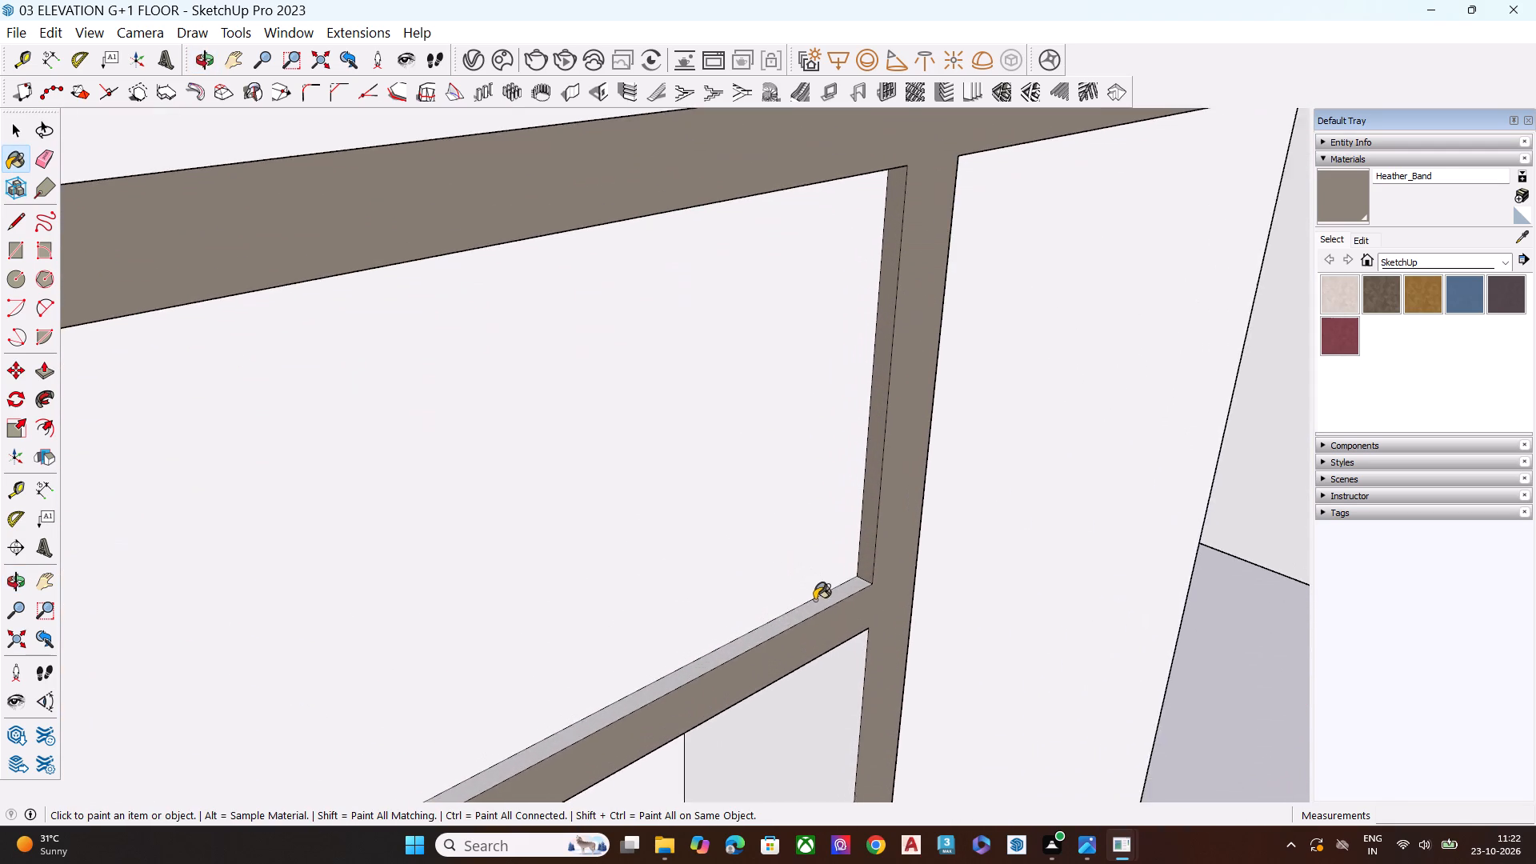
pyautogui.click(815, 606)
pyautogui.scroll(-1, 973, 560)
pyautogui.scroll(2, 973, 560)
pyautogui.scroll(-3, 973, 560)
pyautogui.scroll(1, 978, 560)
pyautogui.scroll(-3, 981, 562)
pyautogui.moveTo(1018, 568); pyautogui.dragTo(294, 537, button='middle')
pyautogui.scroll(2, 223, 391)
pyautogui.scroll(-1, 218, 366)
pyautogui.scroll(6, 220, 362)
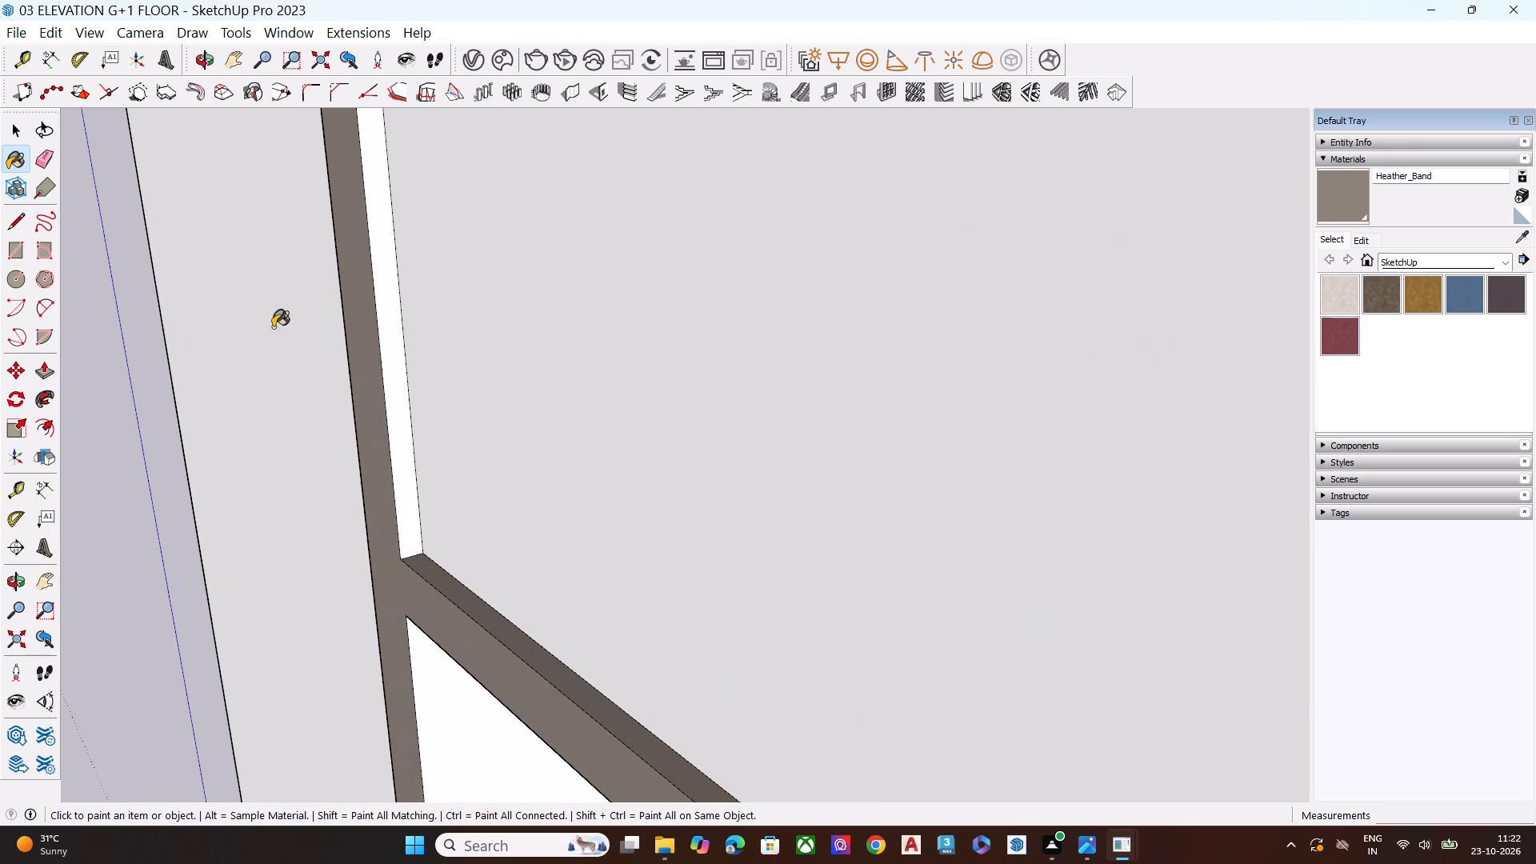
pyautogui.click(382, 277)
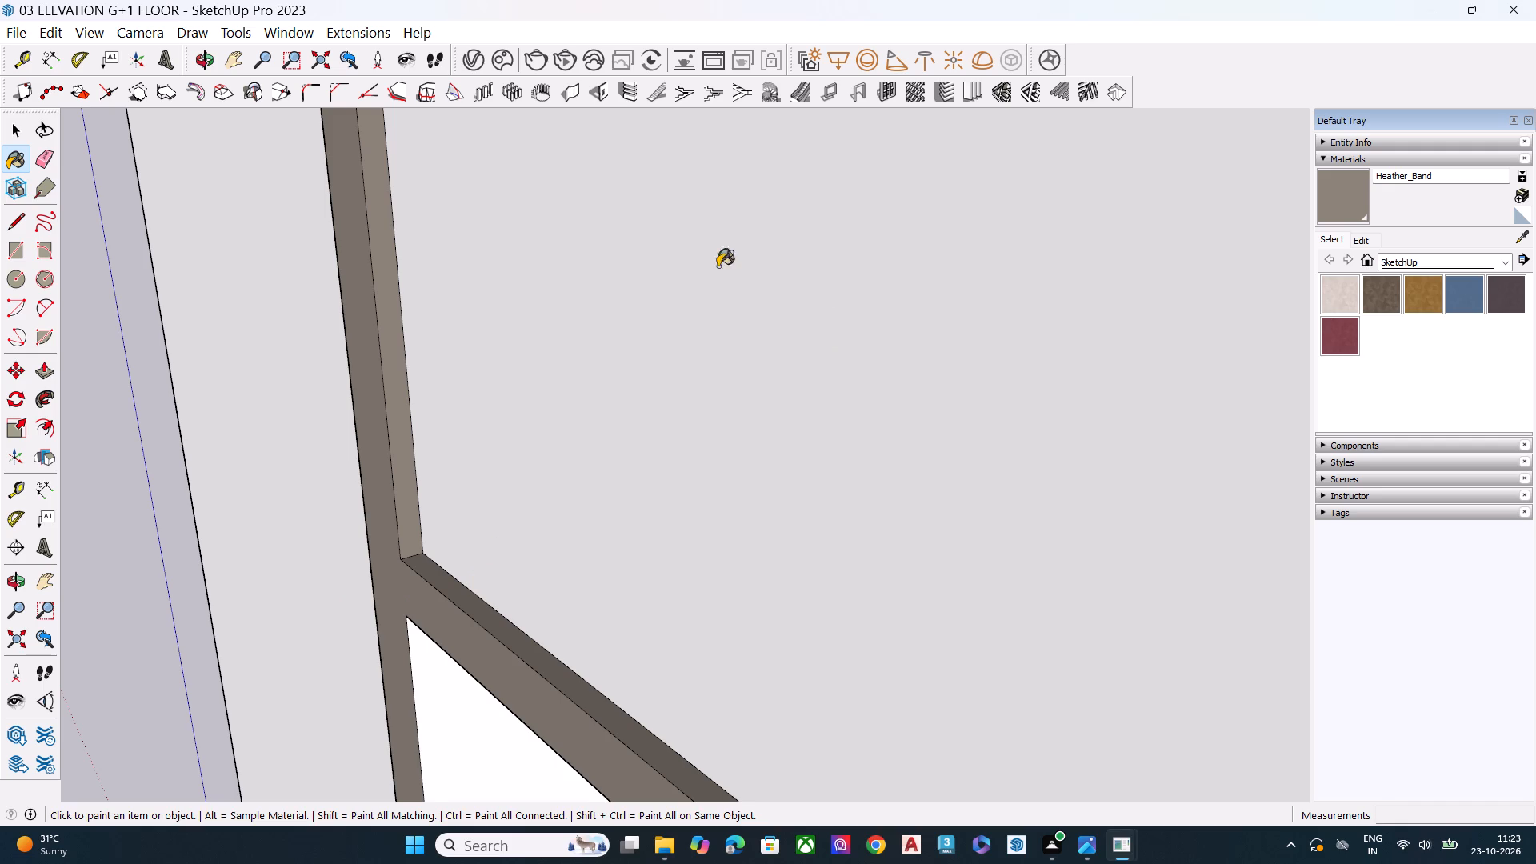
# Examine the painted ground-floor trim and balcony frame from the front, below and the side.
pyautogui.scroll(1, 608, 266)
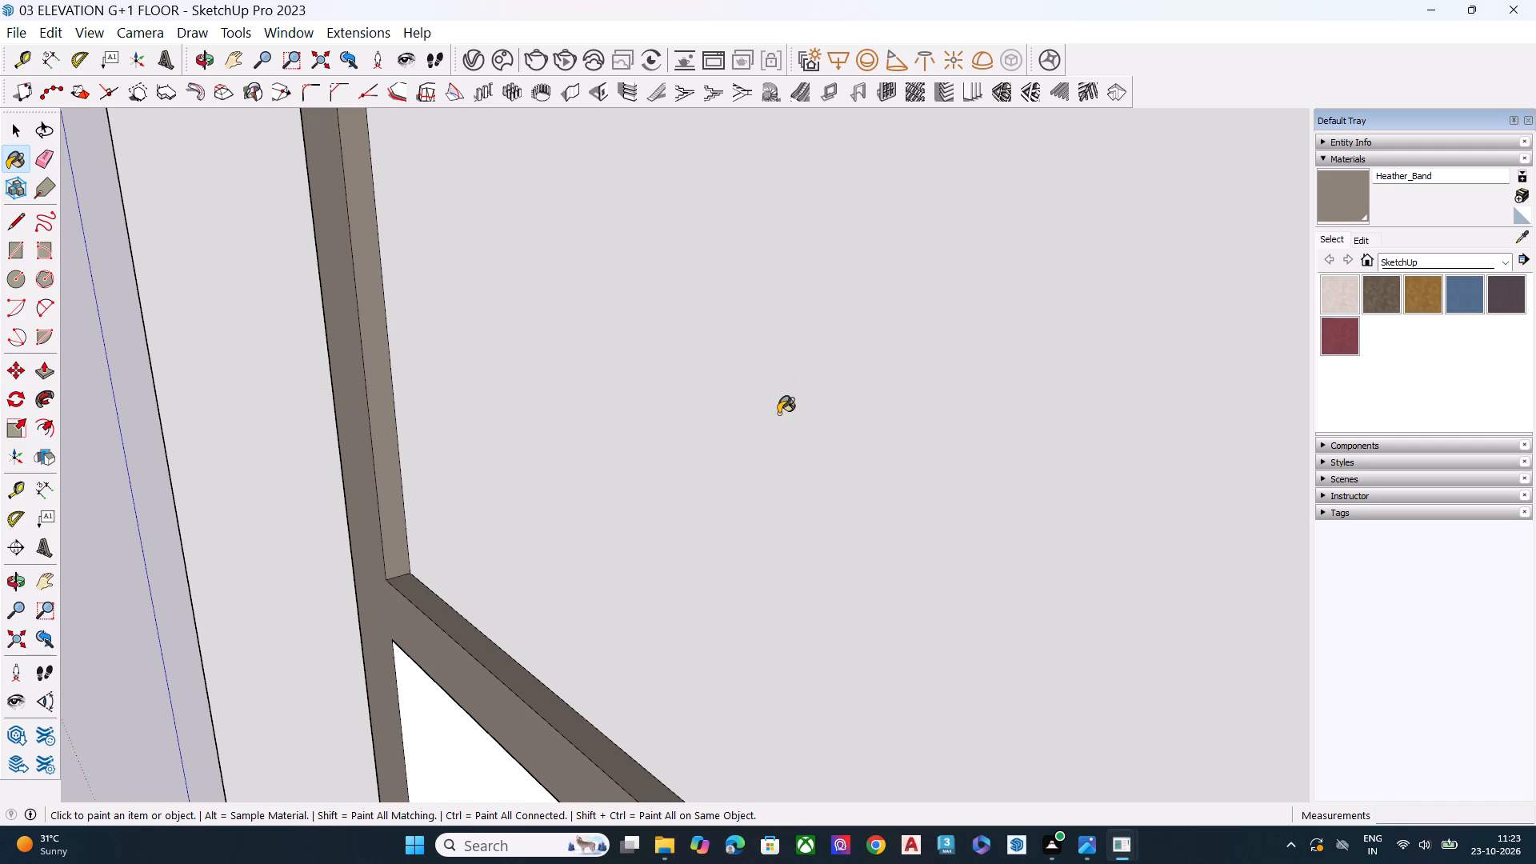
pyautogui.scroll(-8, 778, 414)
pyautogui.scroll(-8, 710, 374)
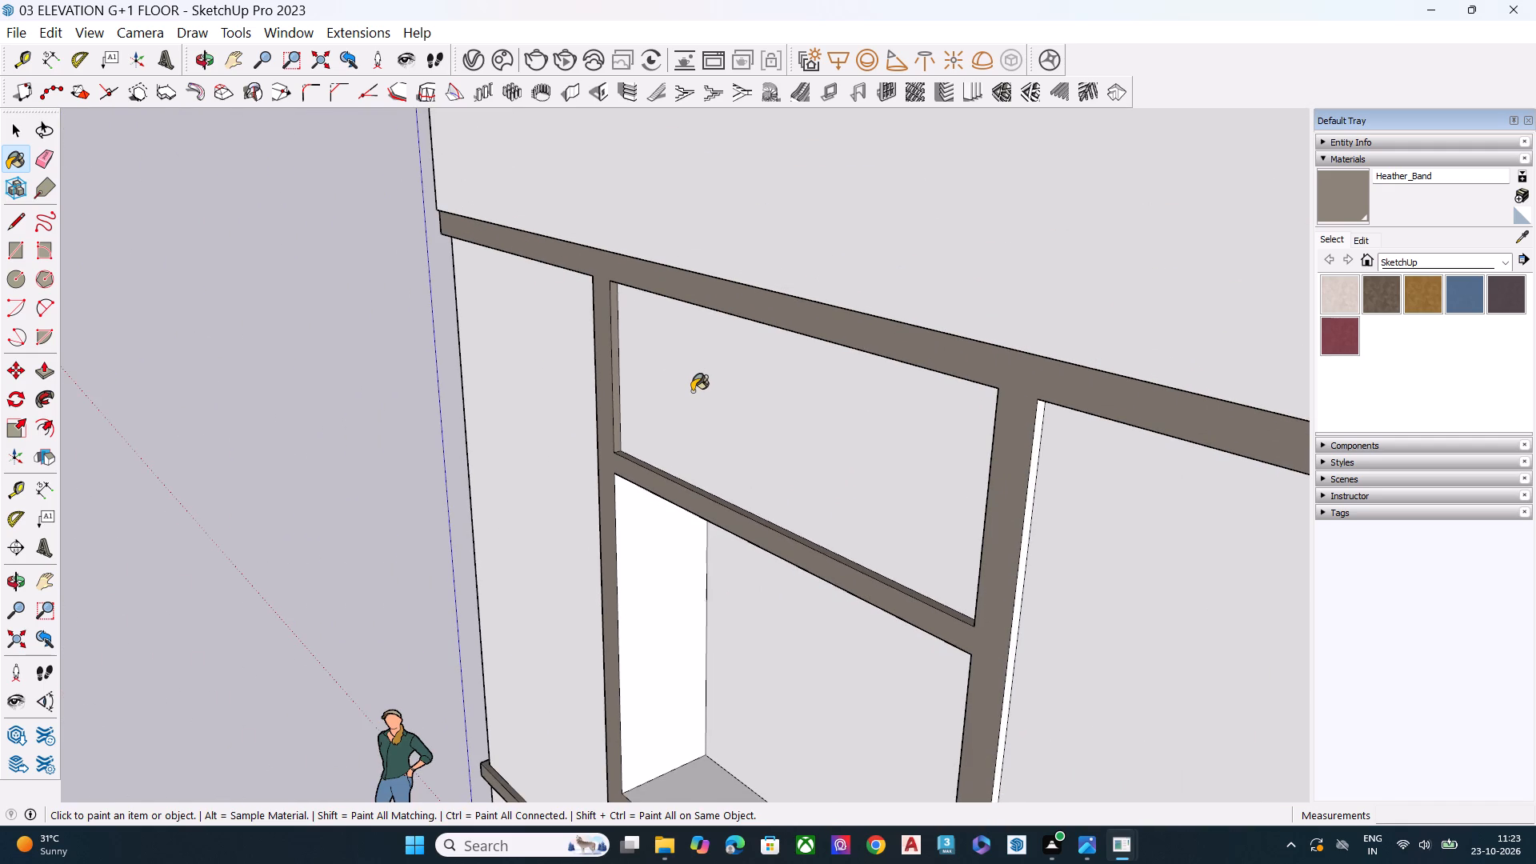
pyautogui.scroll(-12, 678, 368)
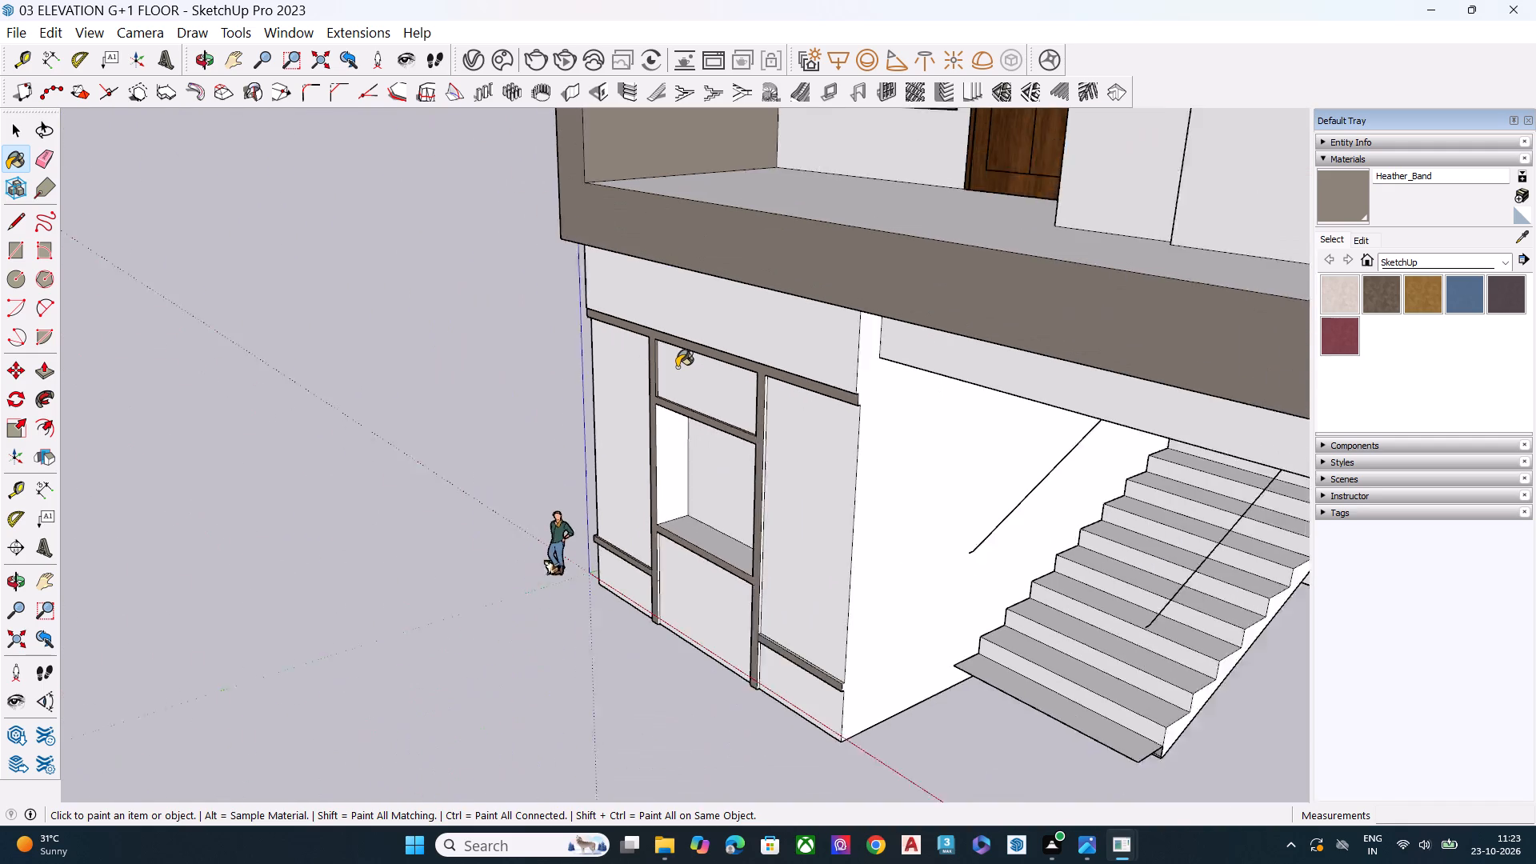
pyautogui.scroll(-2, 677, 367)
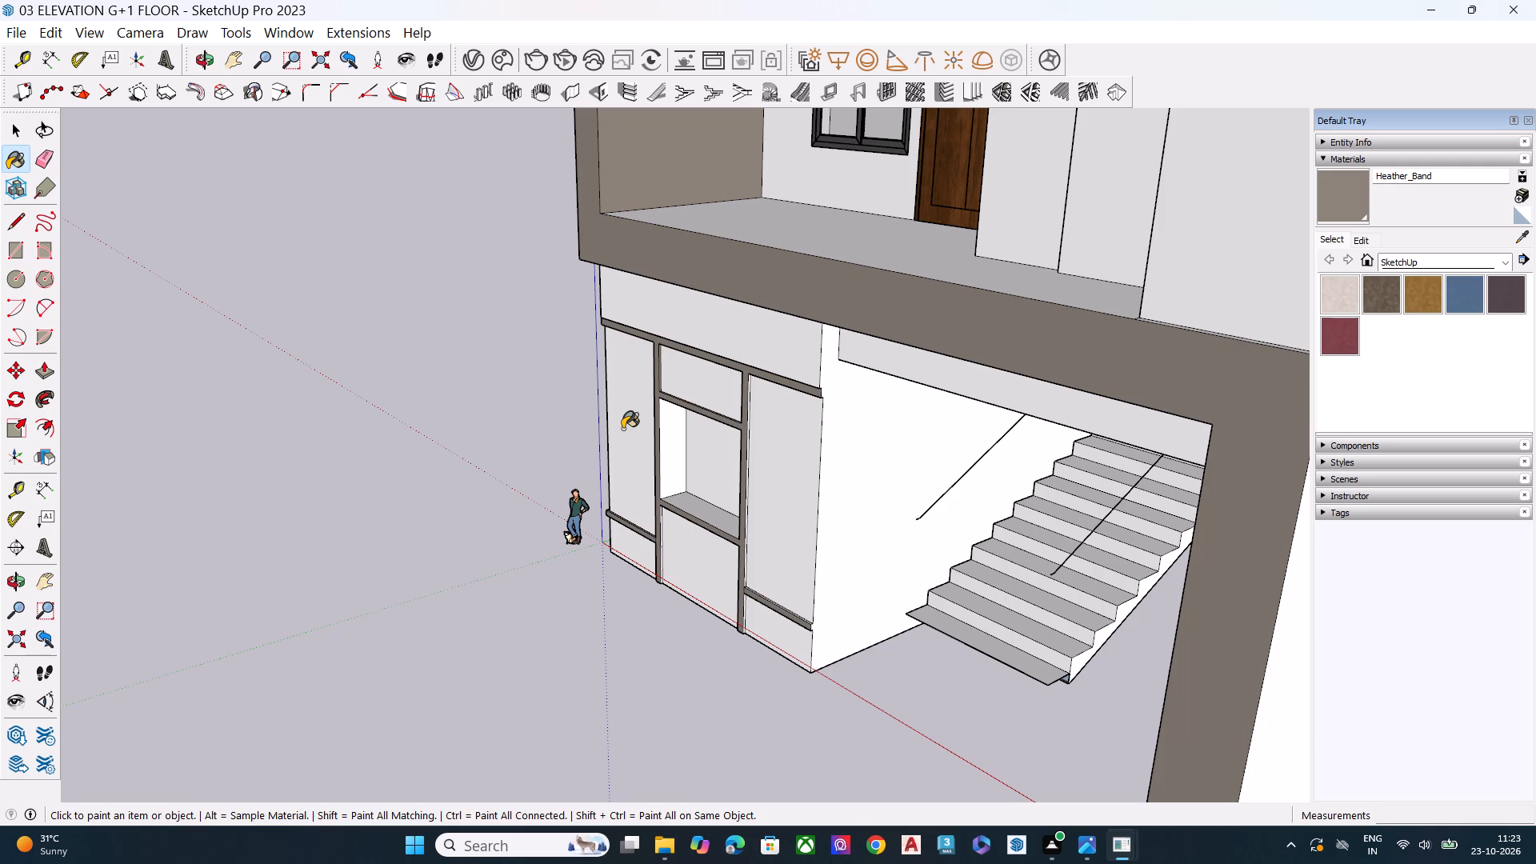
pyautogui.scroll(-5, 703, 384)
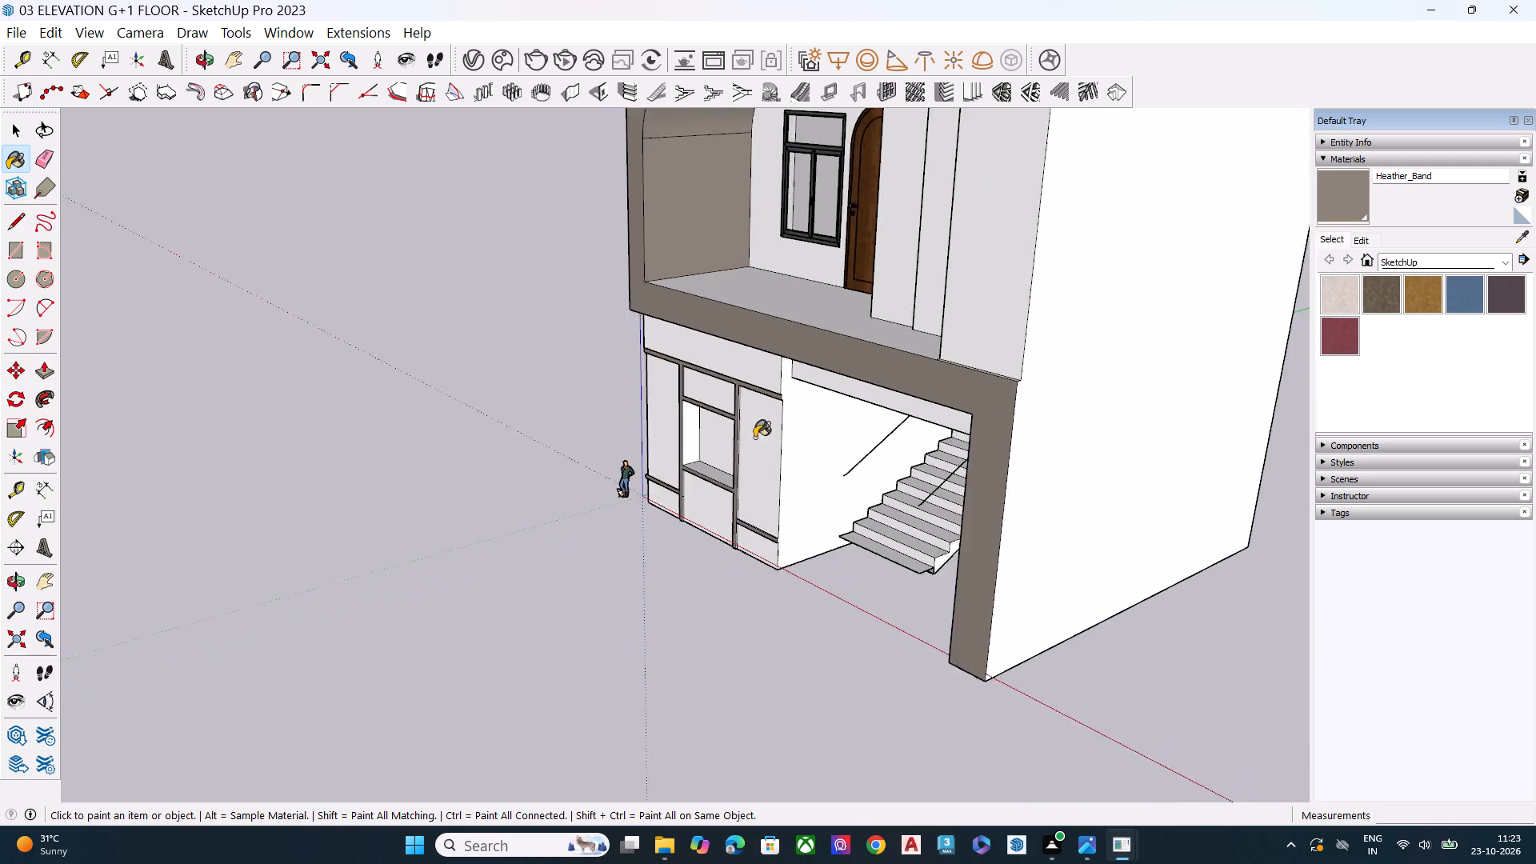
pyautogui.scroll(-2, 754, 438)
pyautogui.moveTo(826, 615); pyautogui.dragTo(1189, 390, button='middle')
pyautogui.press('space')
pyautogui.scroll(3, 817, 385)
pyautogui.scroll(-1, 821, 384)
pyautogui.scroll(1, 833, 388)
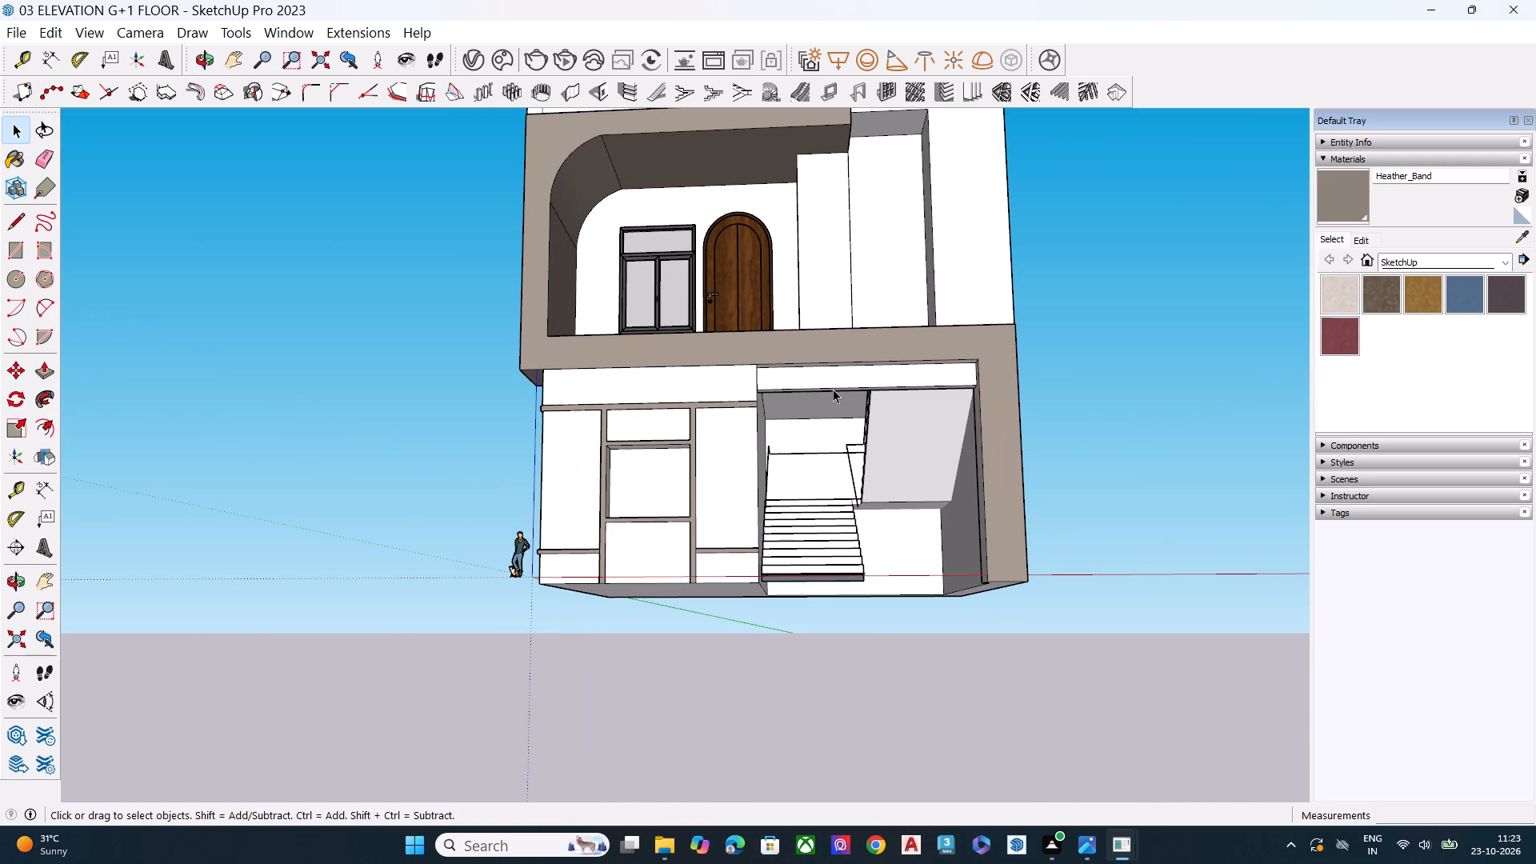
pyautogui.moveTo(829, 388); pyautogui.dragTo(898, 221, button='middle')
pyautogui.scroll(8, 918, 249)
pyautogui.moveTo(994, 442); pyautogui.dragTo(1135, 429, button='middle')
pyautogui.scroll(-3, 859, 422)
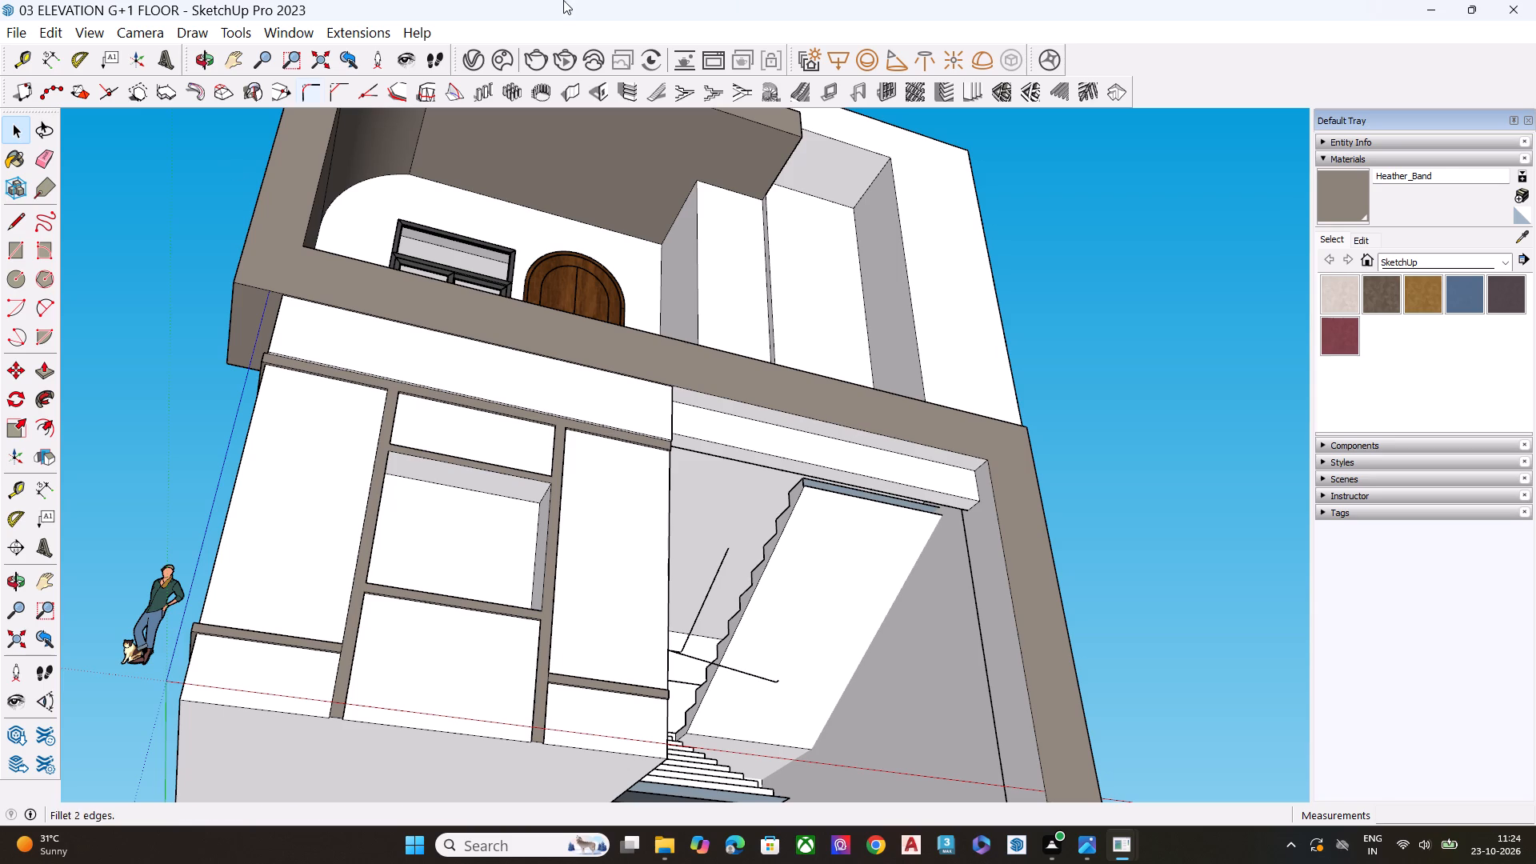
pyautogui.scroll(-2, 1065, 434)
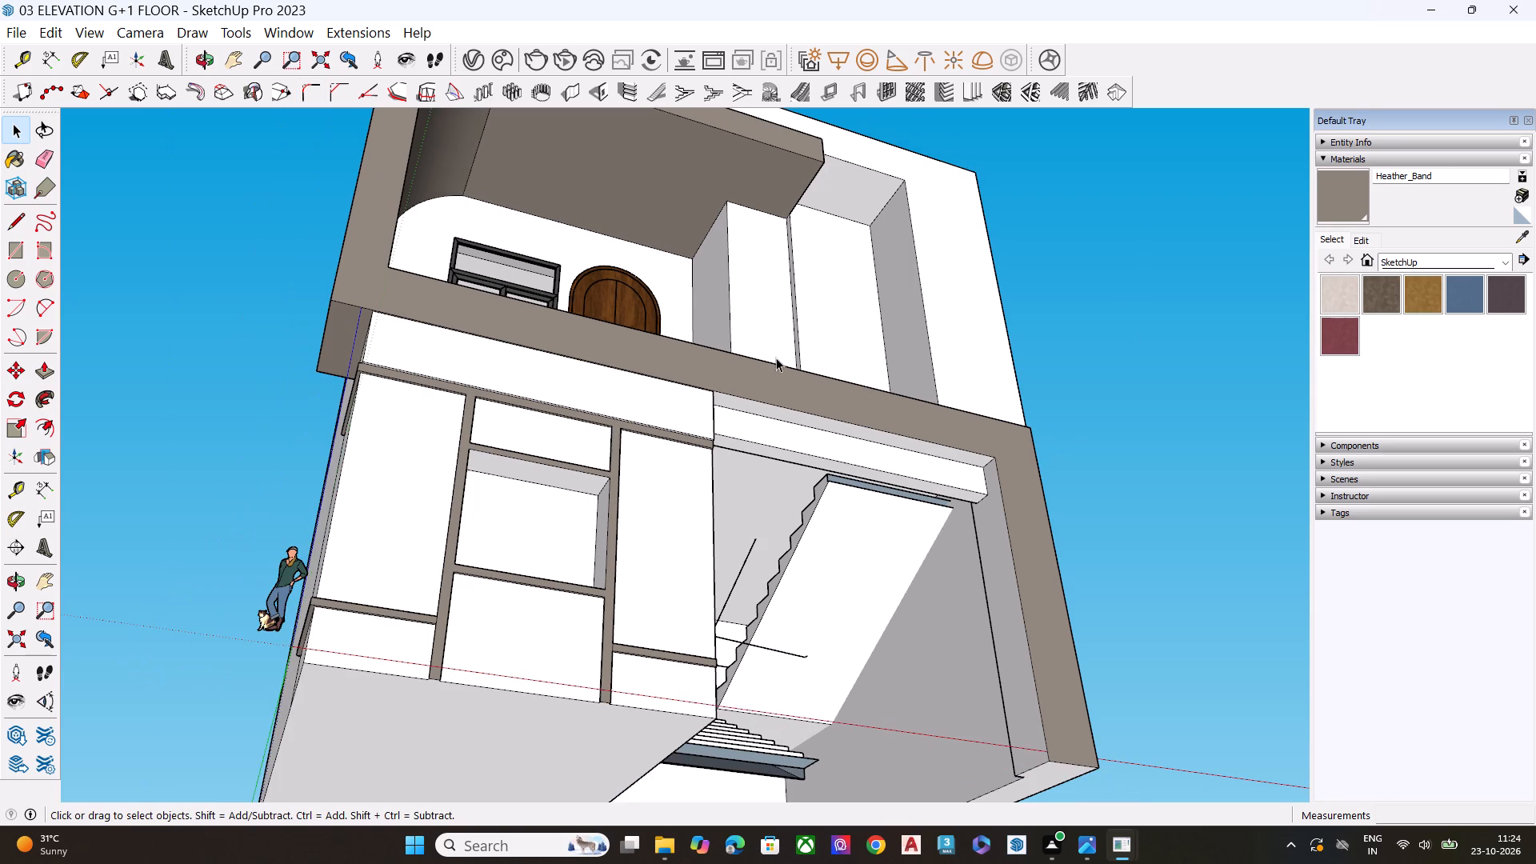
pyautogui.moveTo(761, 307); pyautogui.dragTo(1069, 154, button='middle')
pyautogui.scroll(10, 808, 278)
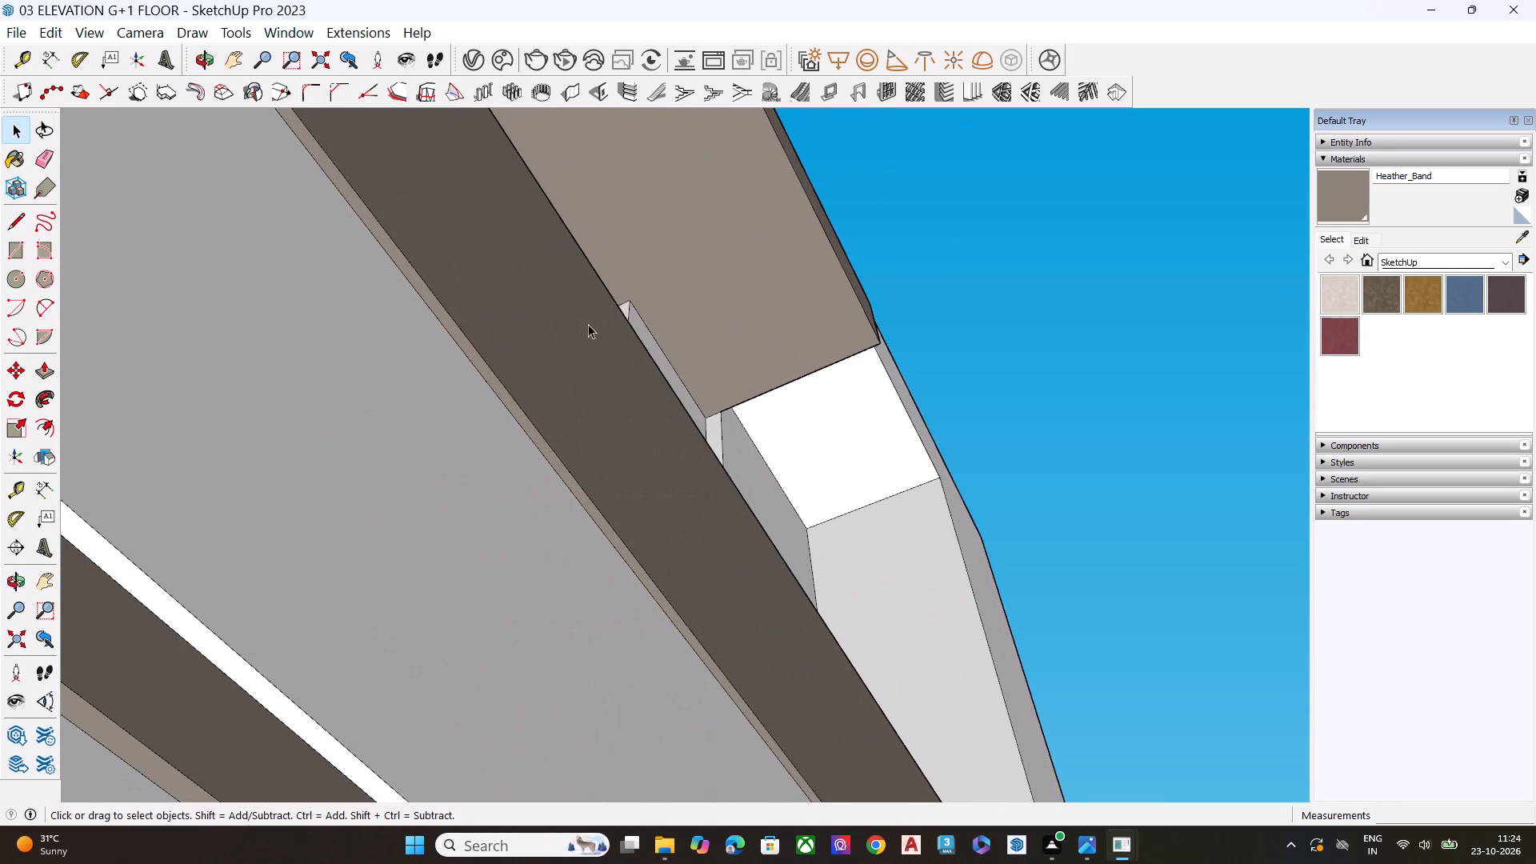
pyautogui.scroll(-3, 588, 321)
pyautogui.scroll(1, 606, 312)
pyautogui.scroll(-3, 611, 312)
pyautogui.click(1061, 291)
pyautogui.scroll(-8, 871, 253)
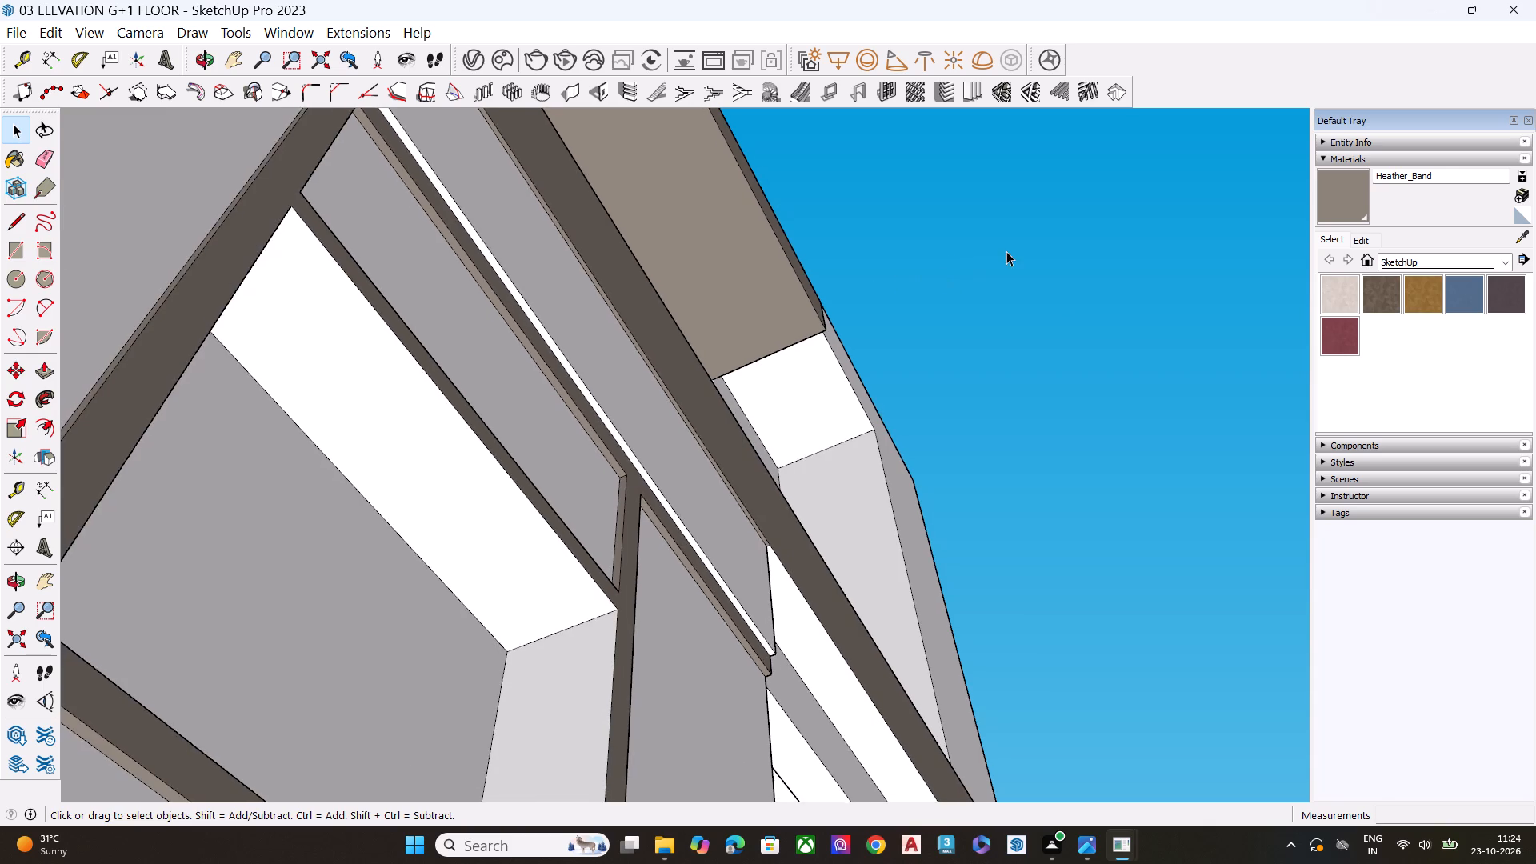
pyautogui.moveTo(1007, 261); pyautogui.dragTo(986, 507, button='middle')
pyautogui.scroll(-3, 910, 287)
pyautogui.scroll(1, 910, 287)
pyautogui.scroll(-3, 910, 287)
pyautogui.scroll(1, 910, 287)
pyautogui.scroll(-1, 915, 288)
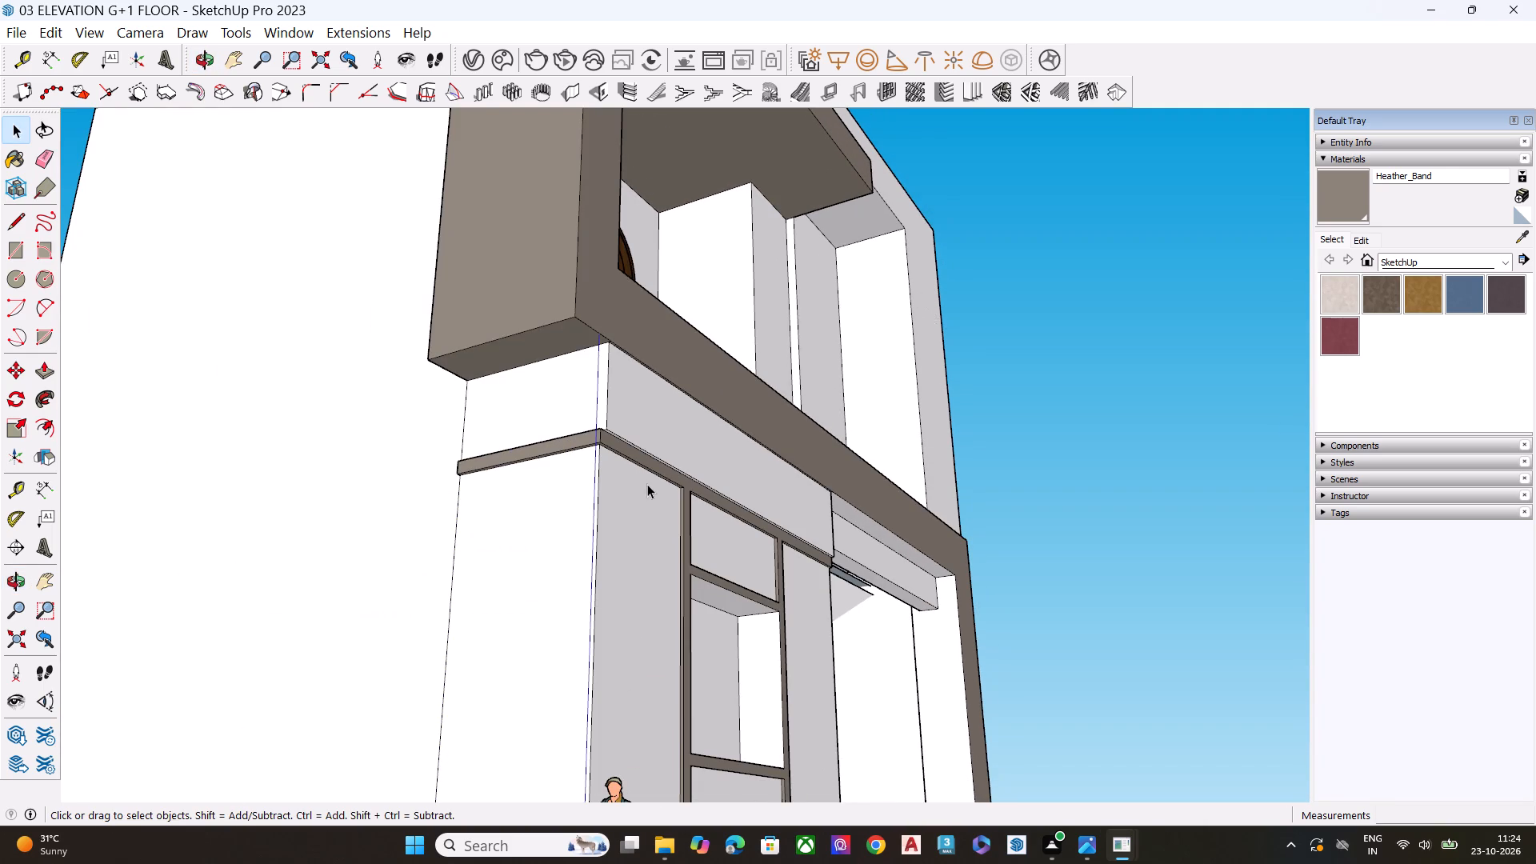
pyautogui.moveTo(650, 473); pyautogui.dragTo(695, 546, button='middle')
pyautogui.click(1081, 418)
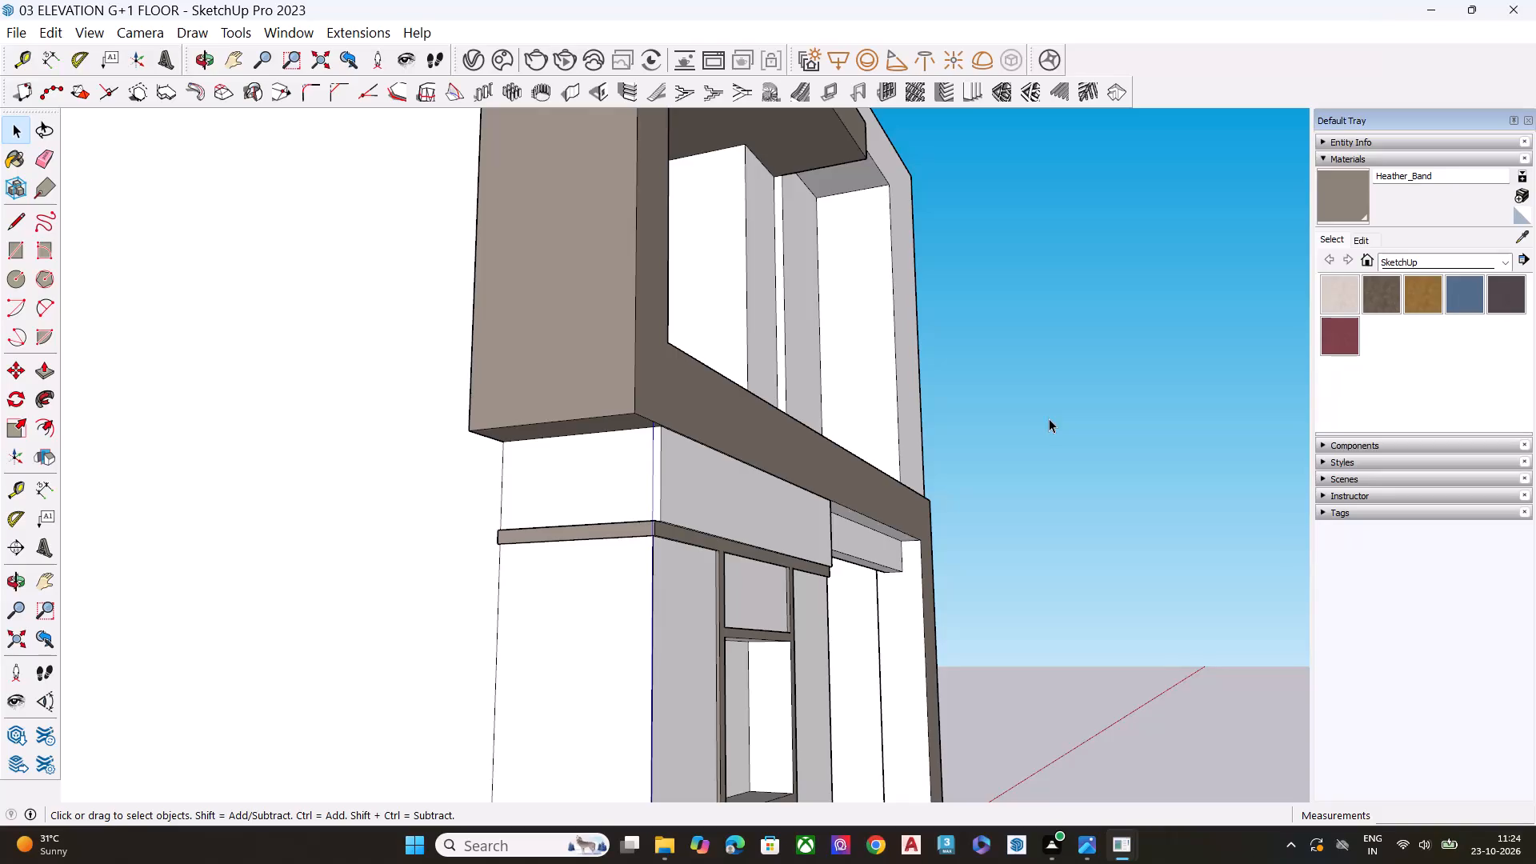
pyautogui.scroll(-6, 857, 345)
pyautogui.moveTo(989, 360); pyautogui.dragTo(943, 546, button='middle')
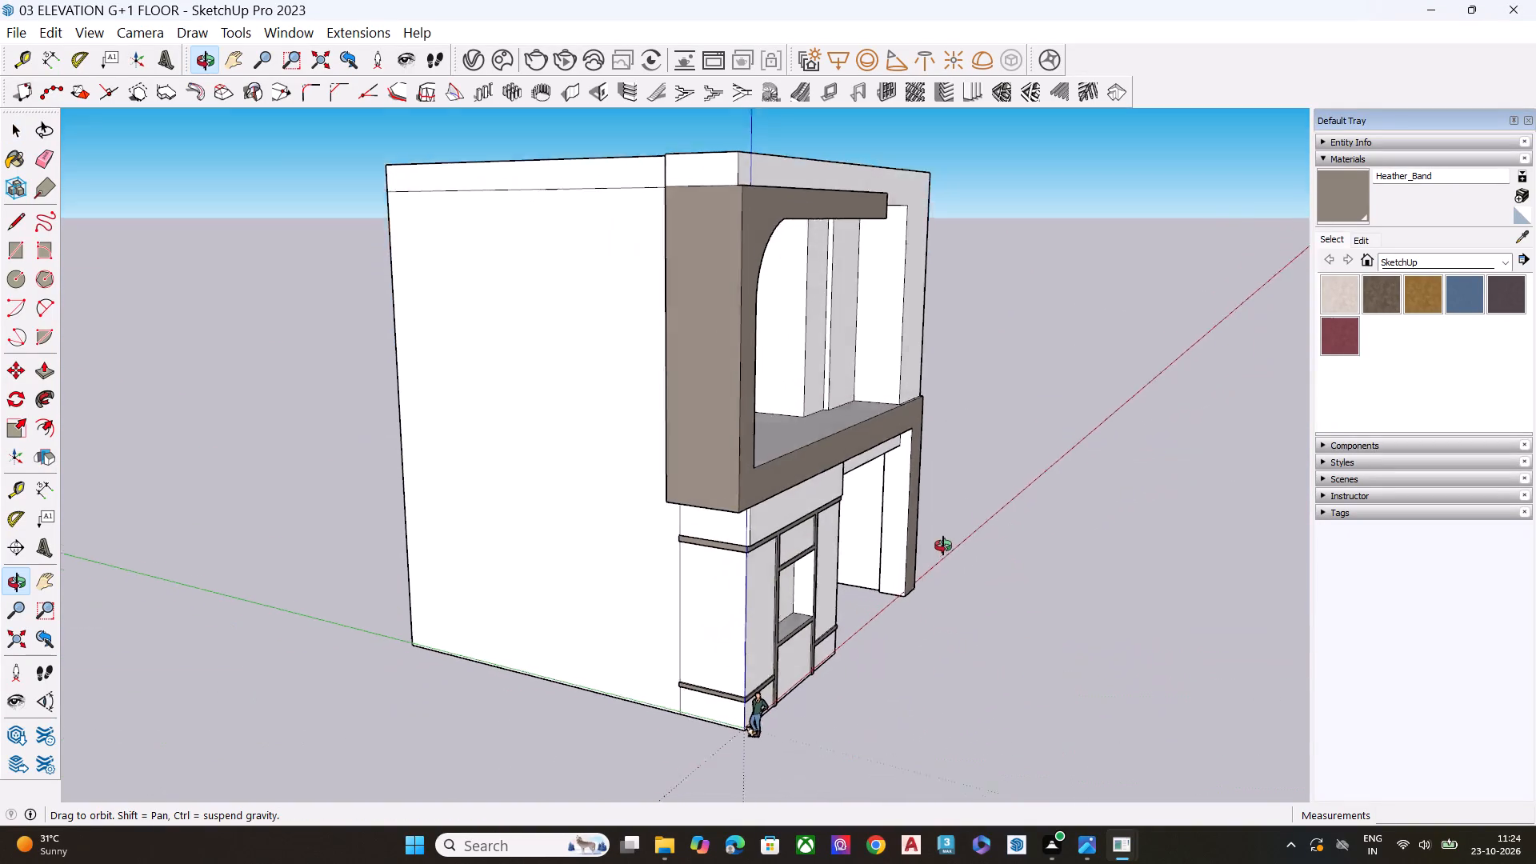
pyautogui.moveTo(943, 546); pyautogui.dragTo(674, 554, button='middle')
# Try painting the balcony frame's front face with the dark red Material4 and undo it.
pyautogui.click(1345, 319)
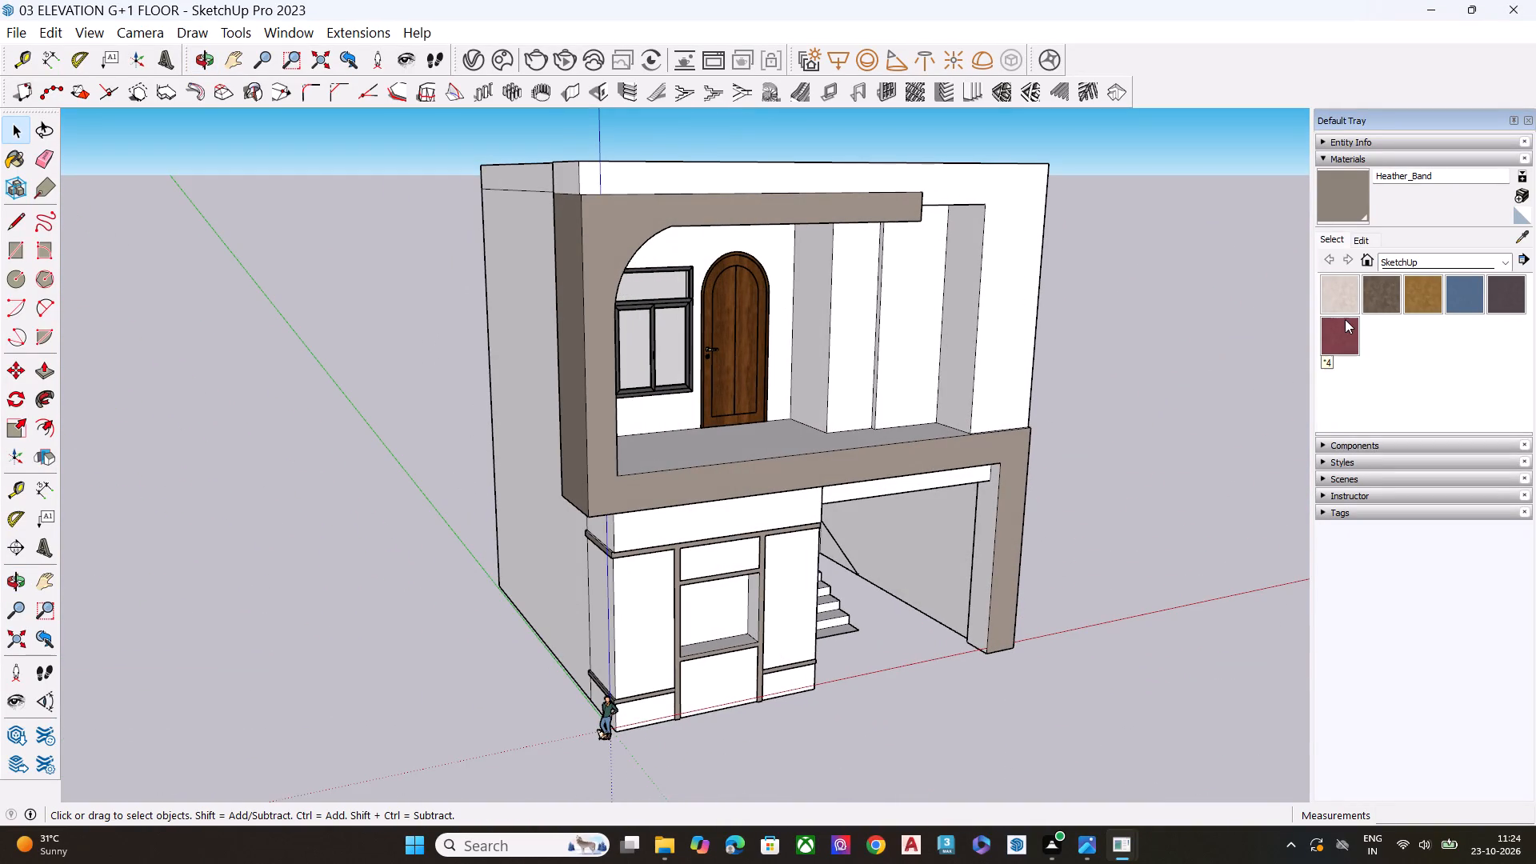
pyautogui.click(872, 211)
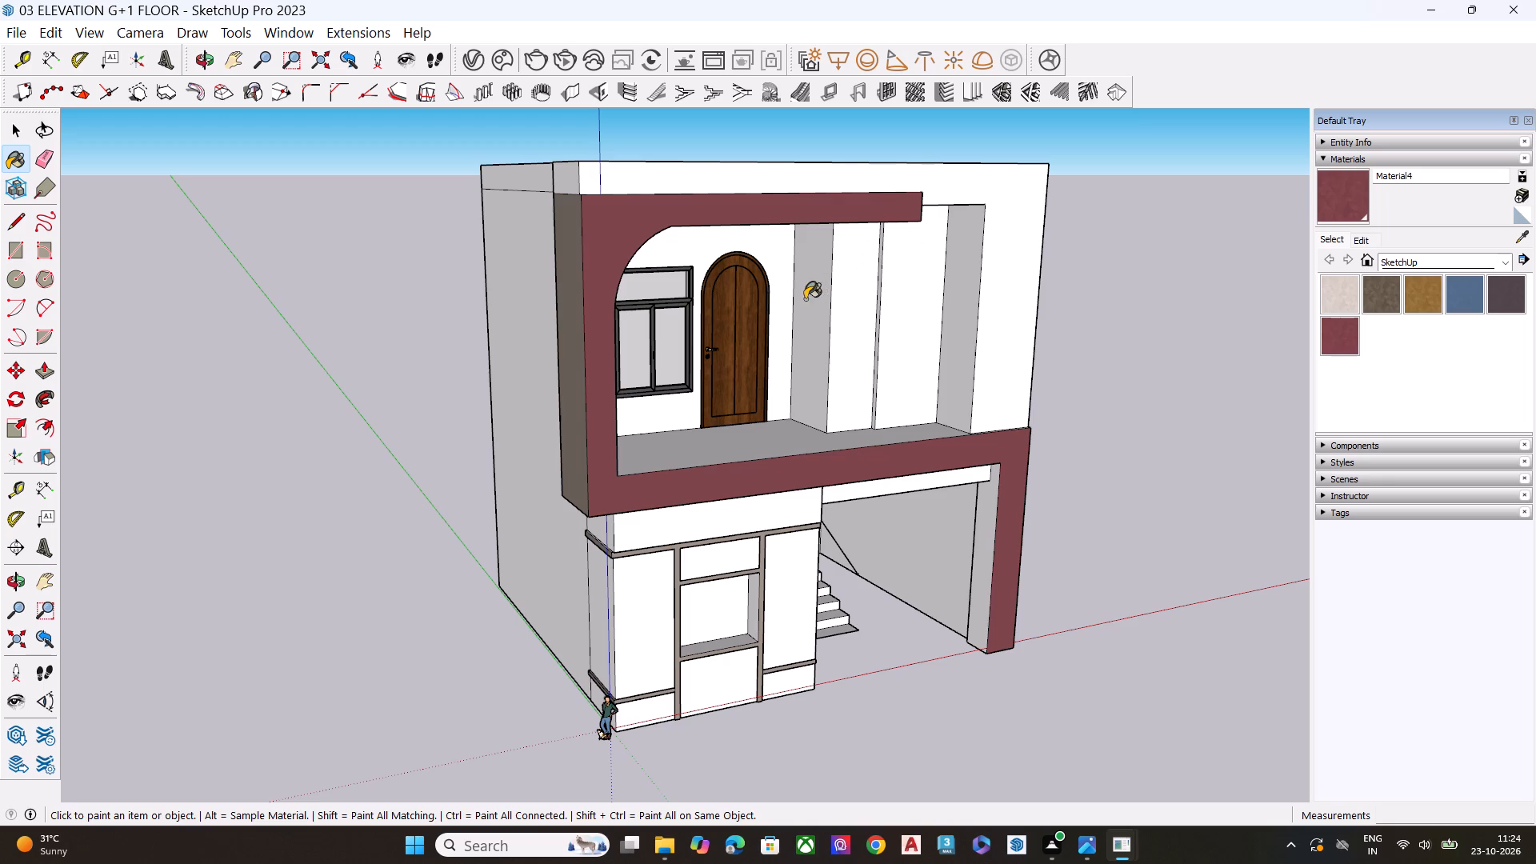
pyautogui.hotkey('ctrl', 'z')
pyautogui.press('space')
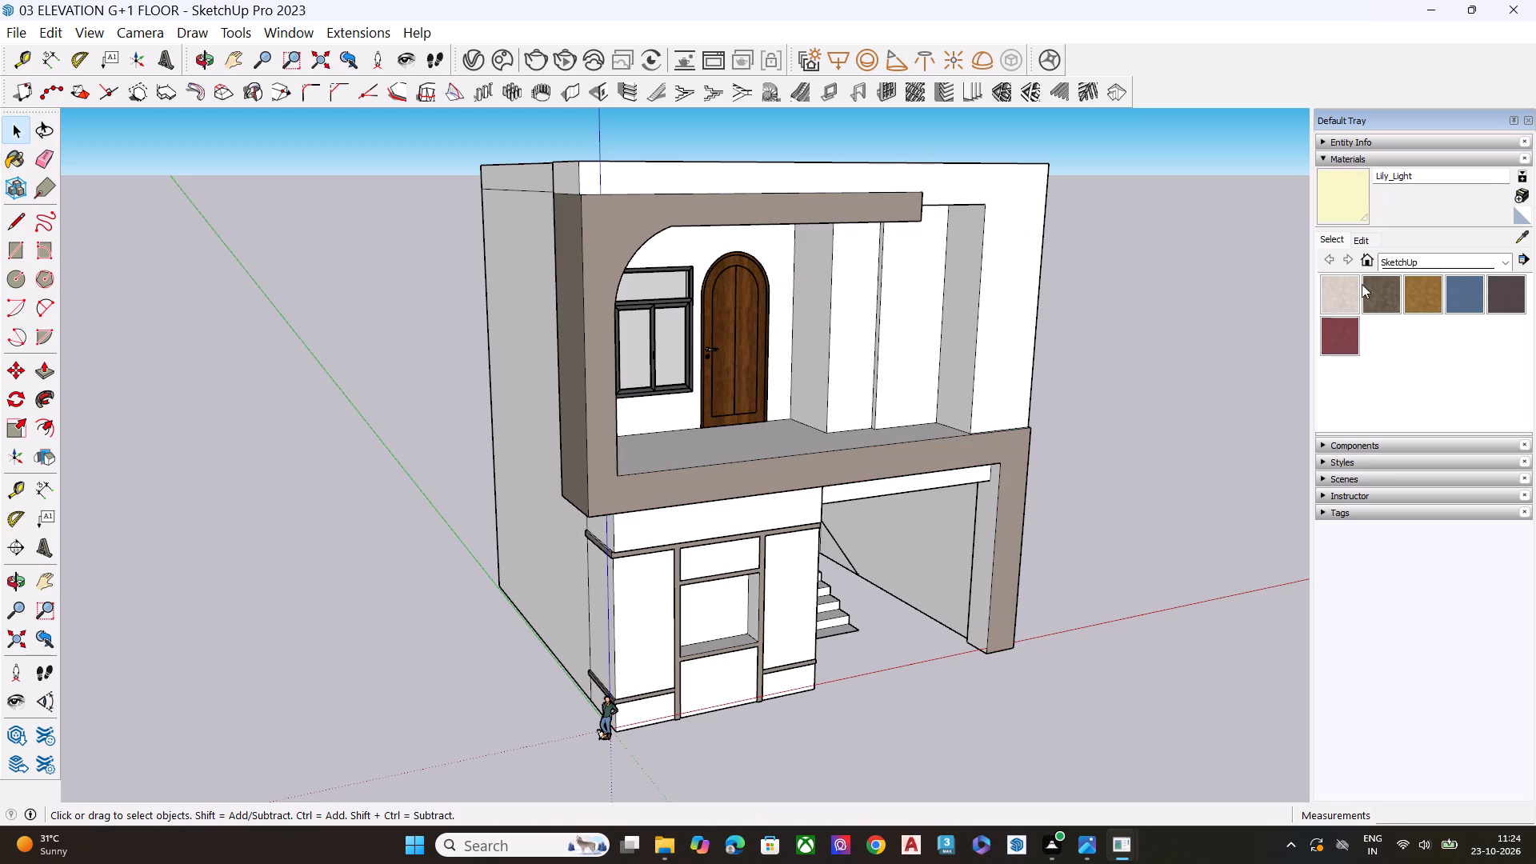
# Paint the upper floor's front wall face and its side return at the parapet corner with the light beige Material.
pyautogui.click(1337, 292)
pyautogui.click(1020, 192)
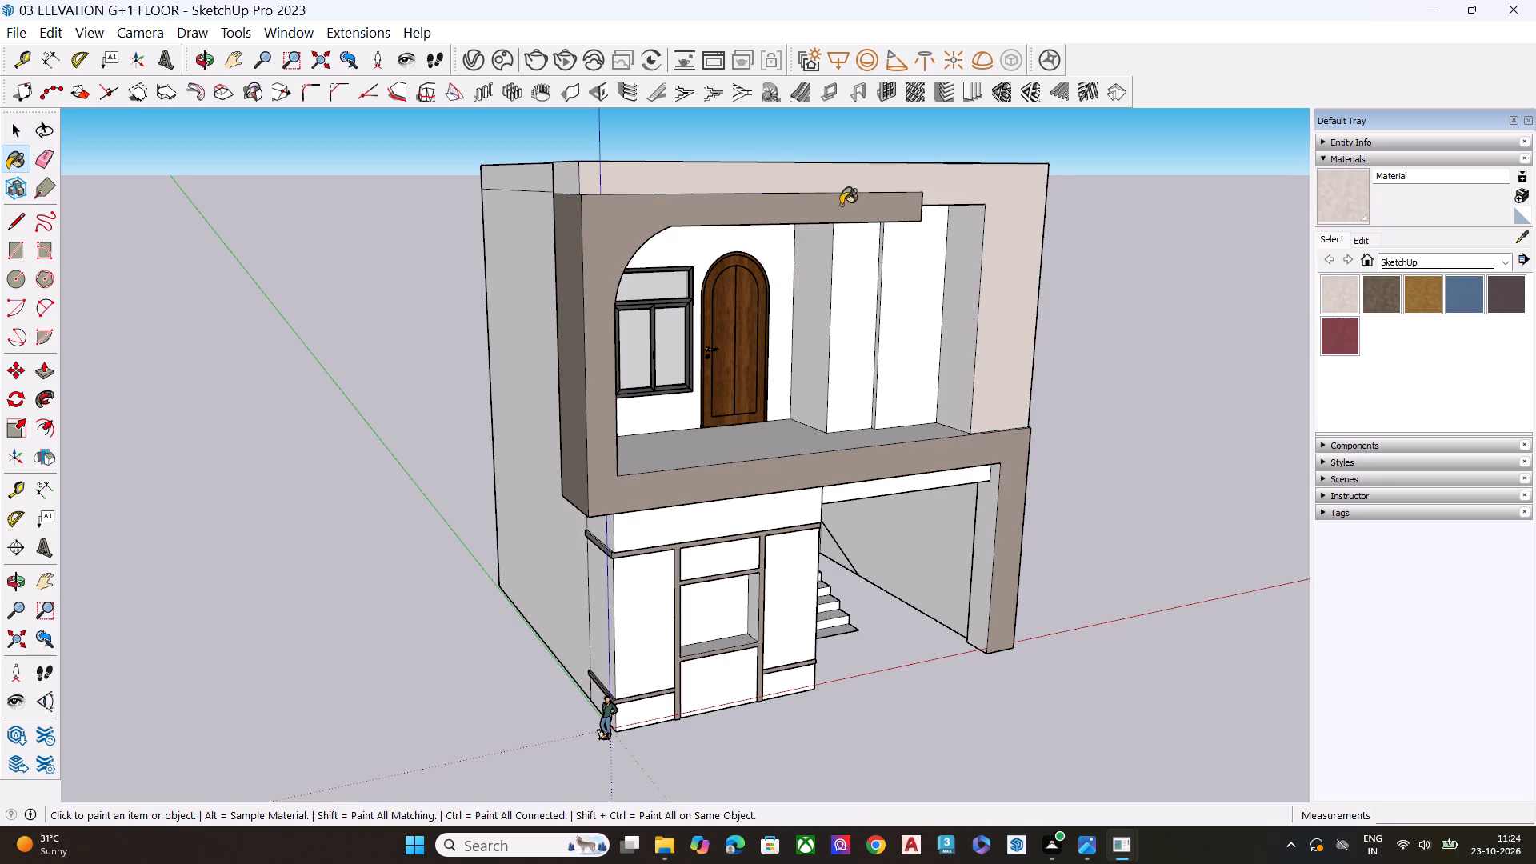
pyautogui.scroll(7, 514, 196)
pyautogui.click(631, 154)
pyautogui.scroll(-8, 650, 239)
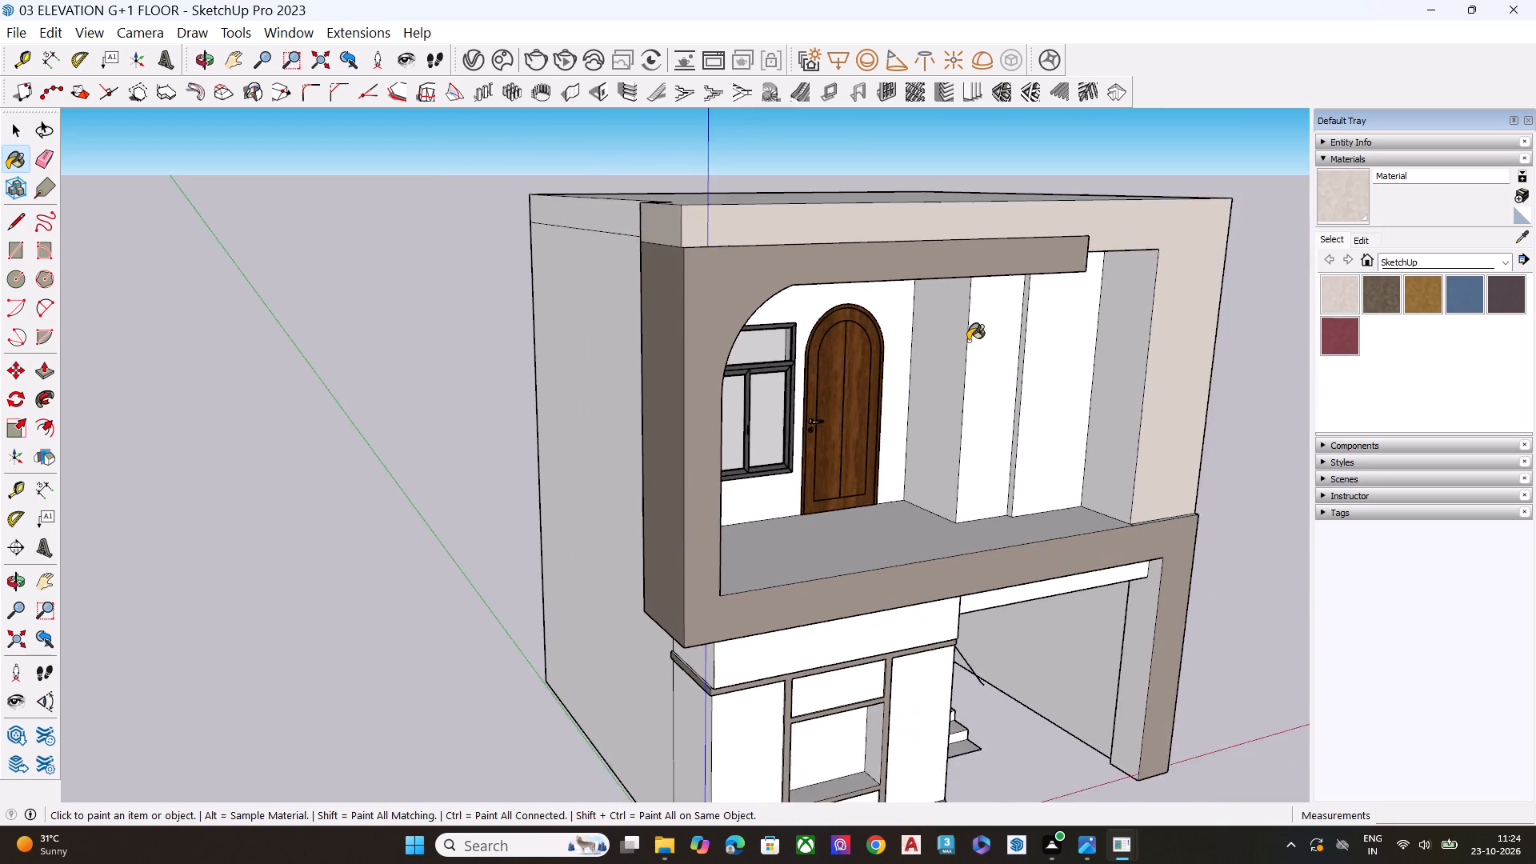
# Paint the balcony's back wall around the window and arched door with the light beige Material.
pyautogui.moveTo(966, 330); pyautogui.dragTo(920, 244, button='middle')
pyautogui.scroll(5, 877, 331)
pyautogui.click(913, 286)
pyautogui.scroll(-3, 837, 301)
pyautogui.scroll(1, 835, 314)
pyautogui.scroll(-2, 835, 314)
pyautogui.scroll(4, 836, 322)
pyautogui.scroll(-2, 847, 336)
pyautogui.scroll(1, 832, 236)
pyautogui.scroll(-2, 832, 236)
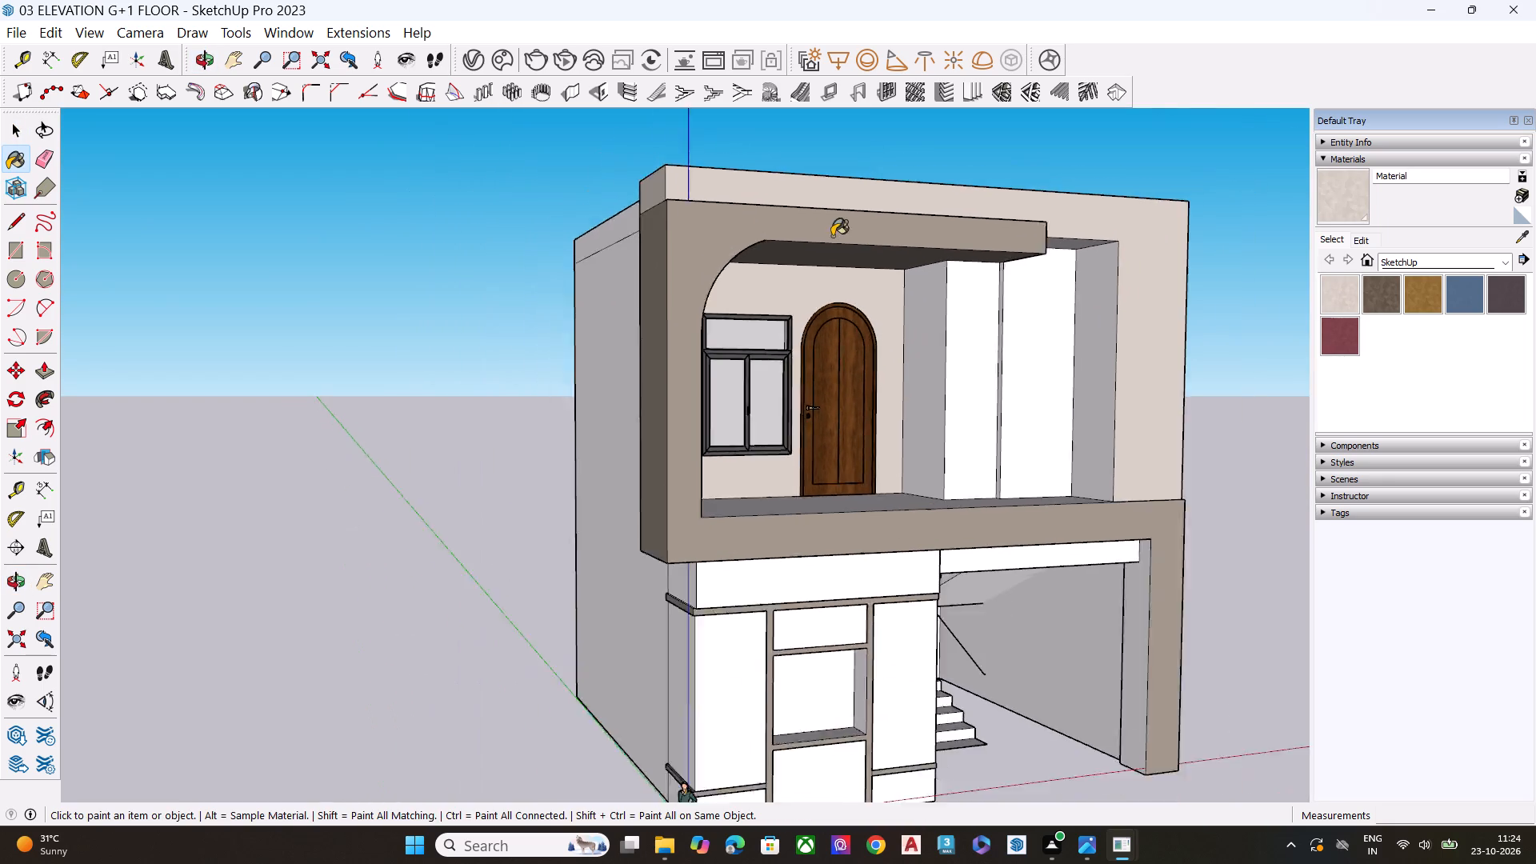
# Paint the stairwell's side wall, back wall and ceiling with the light beige Material.
pyautogui.scroll(-3, 832, 236)
pyautogui.moveTo(901, 494); pyautogui.dragTo(607, 333, button='middle')
pyautogui.scroll(4, 959, 442)
pyautogui.click(859, 513)
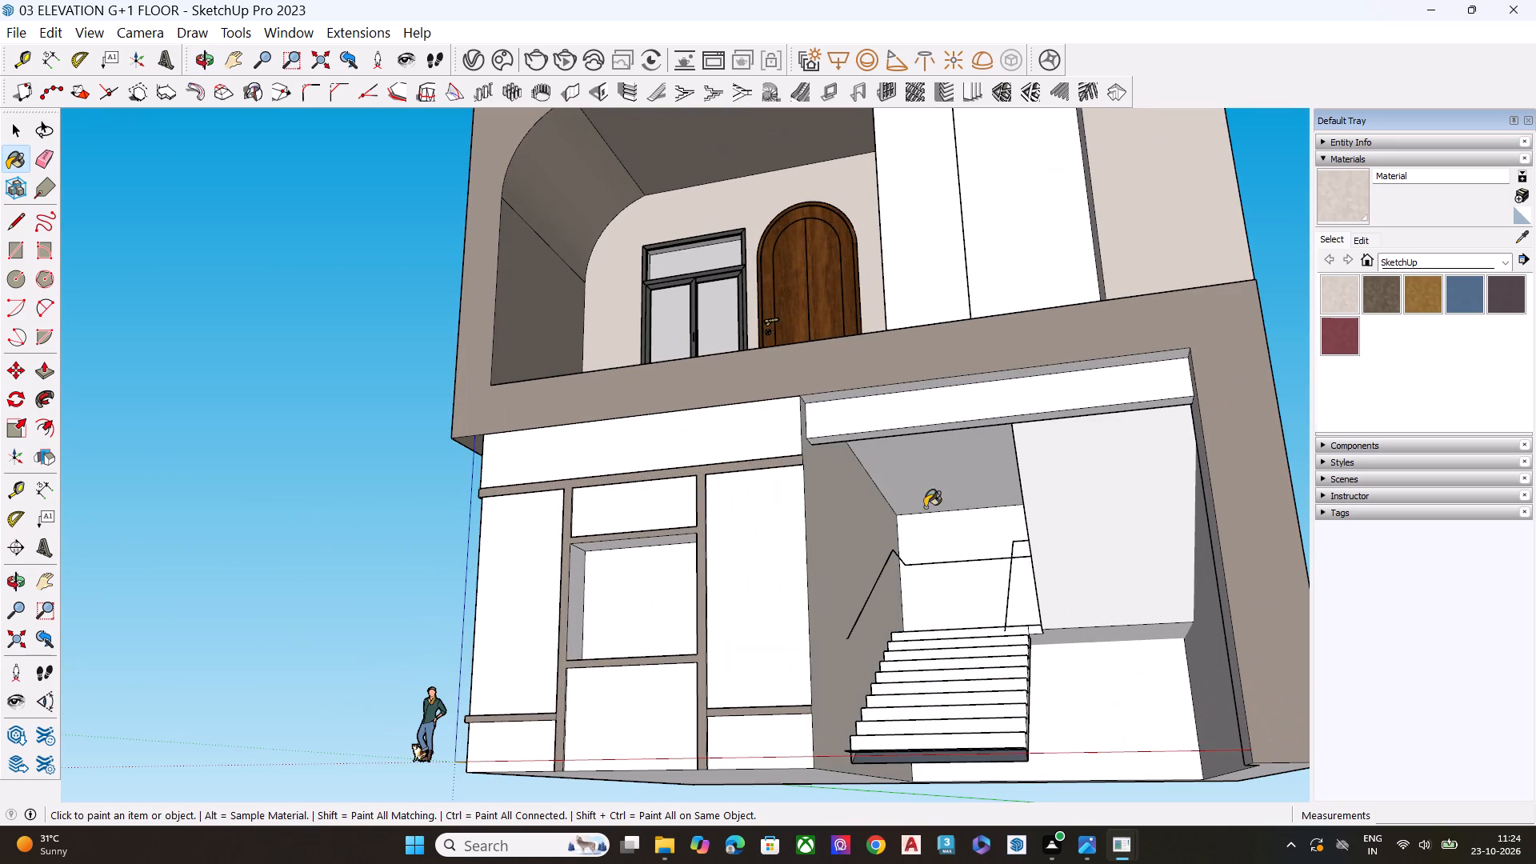
pyautogui.click(936, 524)
pyautogui.moveTo(963, 509); pyautogui.dragTo(1093, 418, button='middle')
pyautogui.click(952, 486)
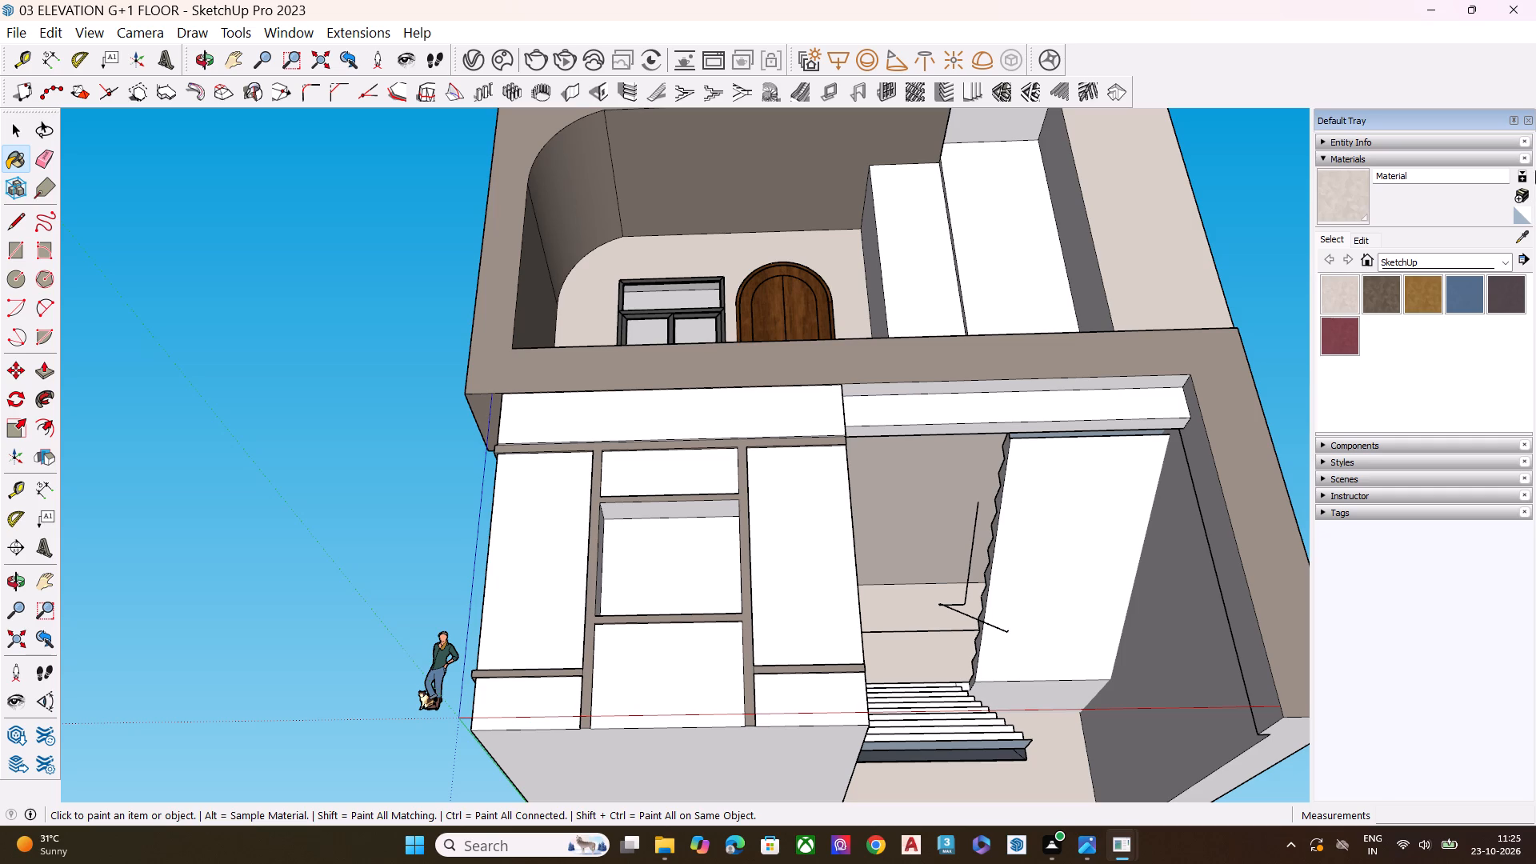
pyautogui.scroll(-3, 1454, 147)
pyautogui.scroll(-7, 673, 454)
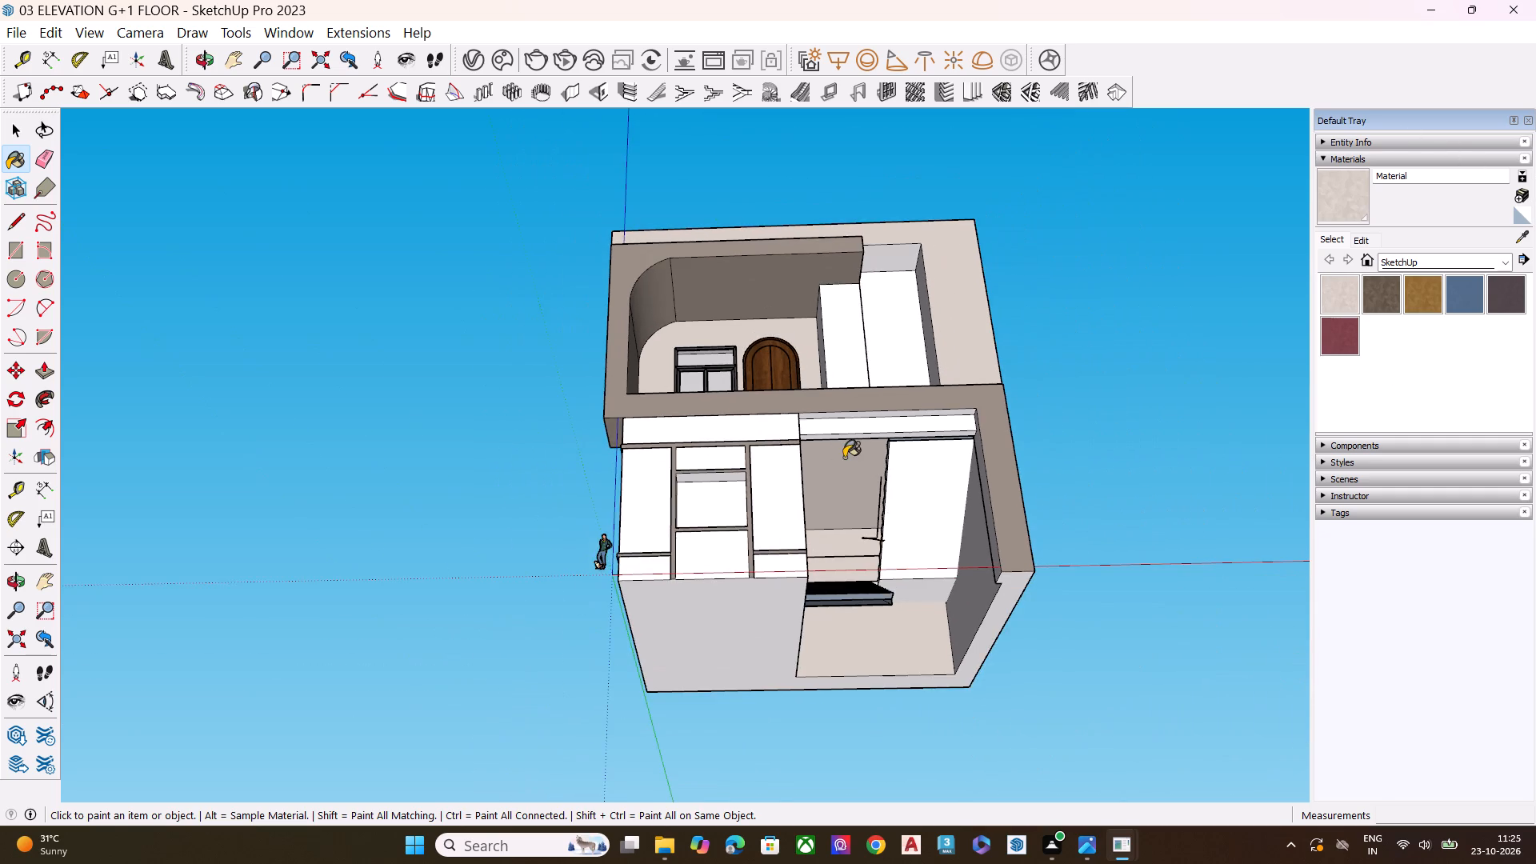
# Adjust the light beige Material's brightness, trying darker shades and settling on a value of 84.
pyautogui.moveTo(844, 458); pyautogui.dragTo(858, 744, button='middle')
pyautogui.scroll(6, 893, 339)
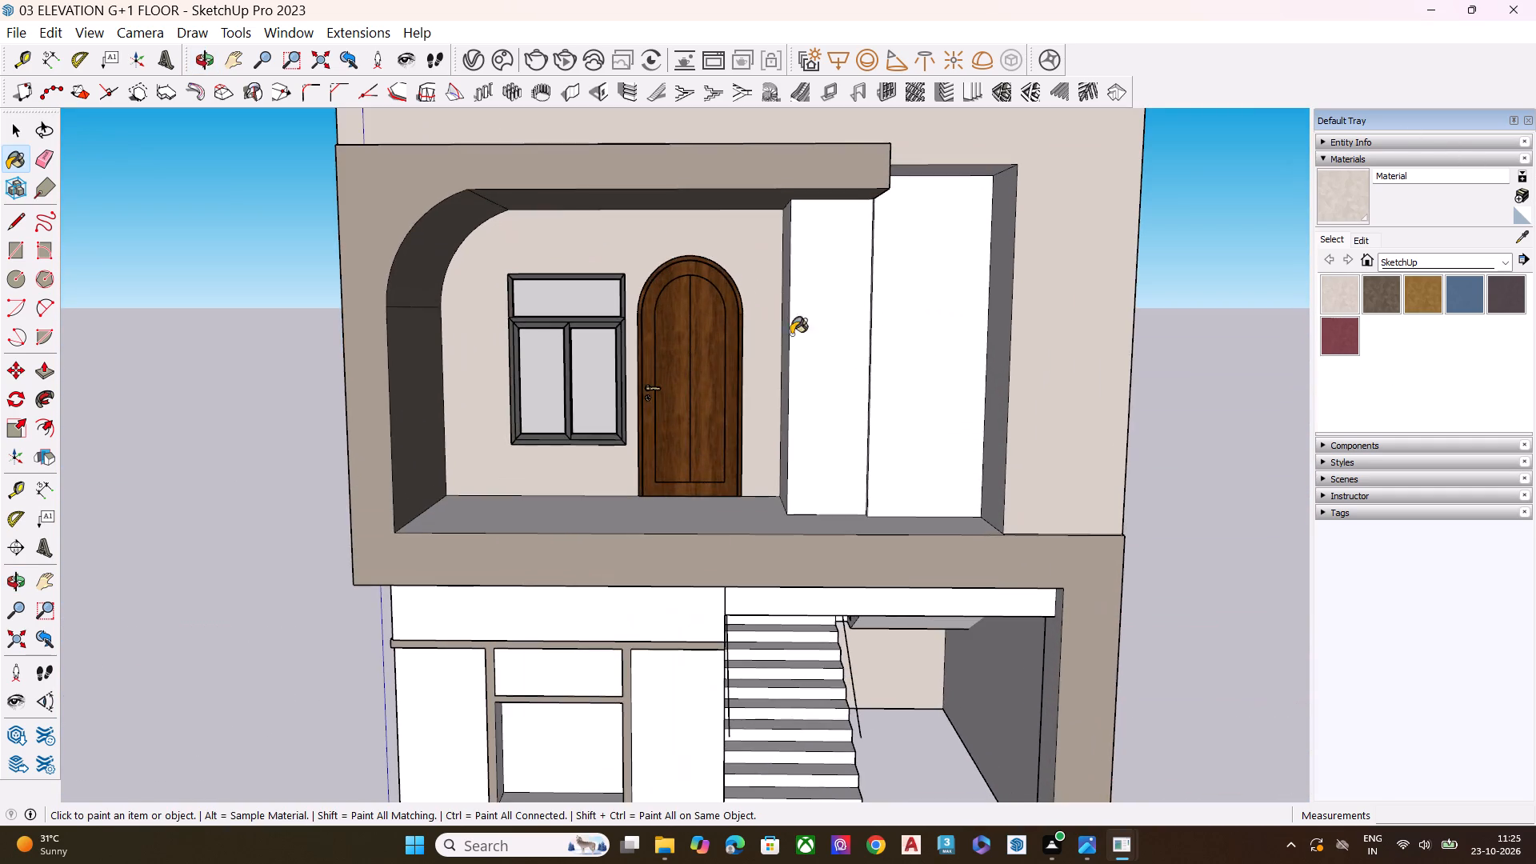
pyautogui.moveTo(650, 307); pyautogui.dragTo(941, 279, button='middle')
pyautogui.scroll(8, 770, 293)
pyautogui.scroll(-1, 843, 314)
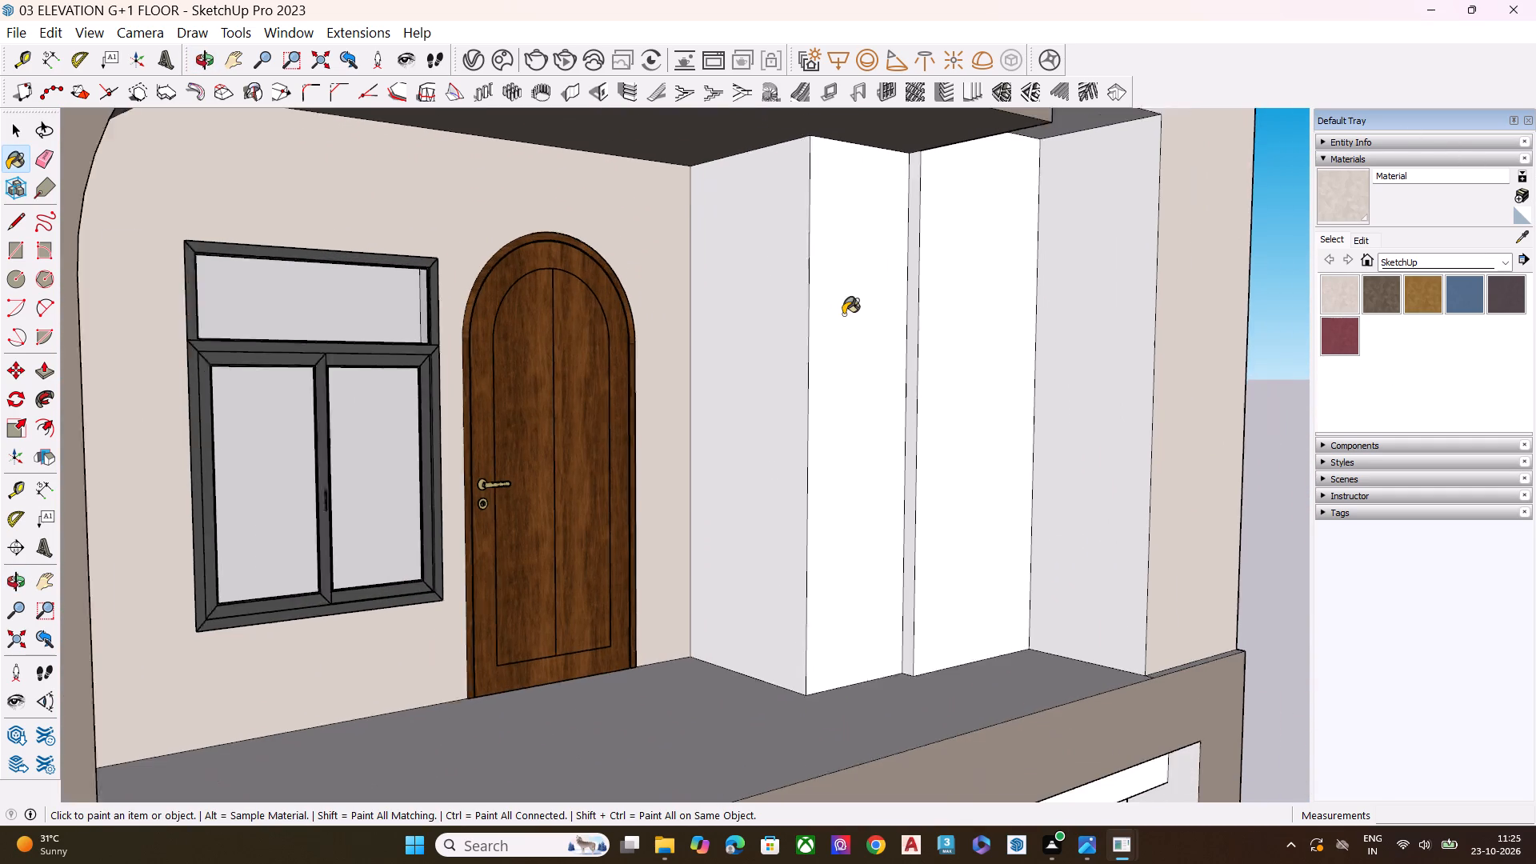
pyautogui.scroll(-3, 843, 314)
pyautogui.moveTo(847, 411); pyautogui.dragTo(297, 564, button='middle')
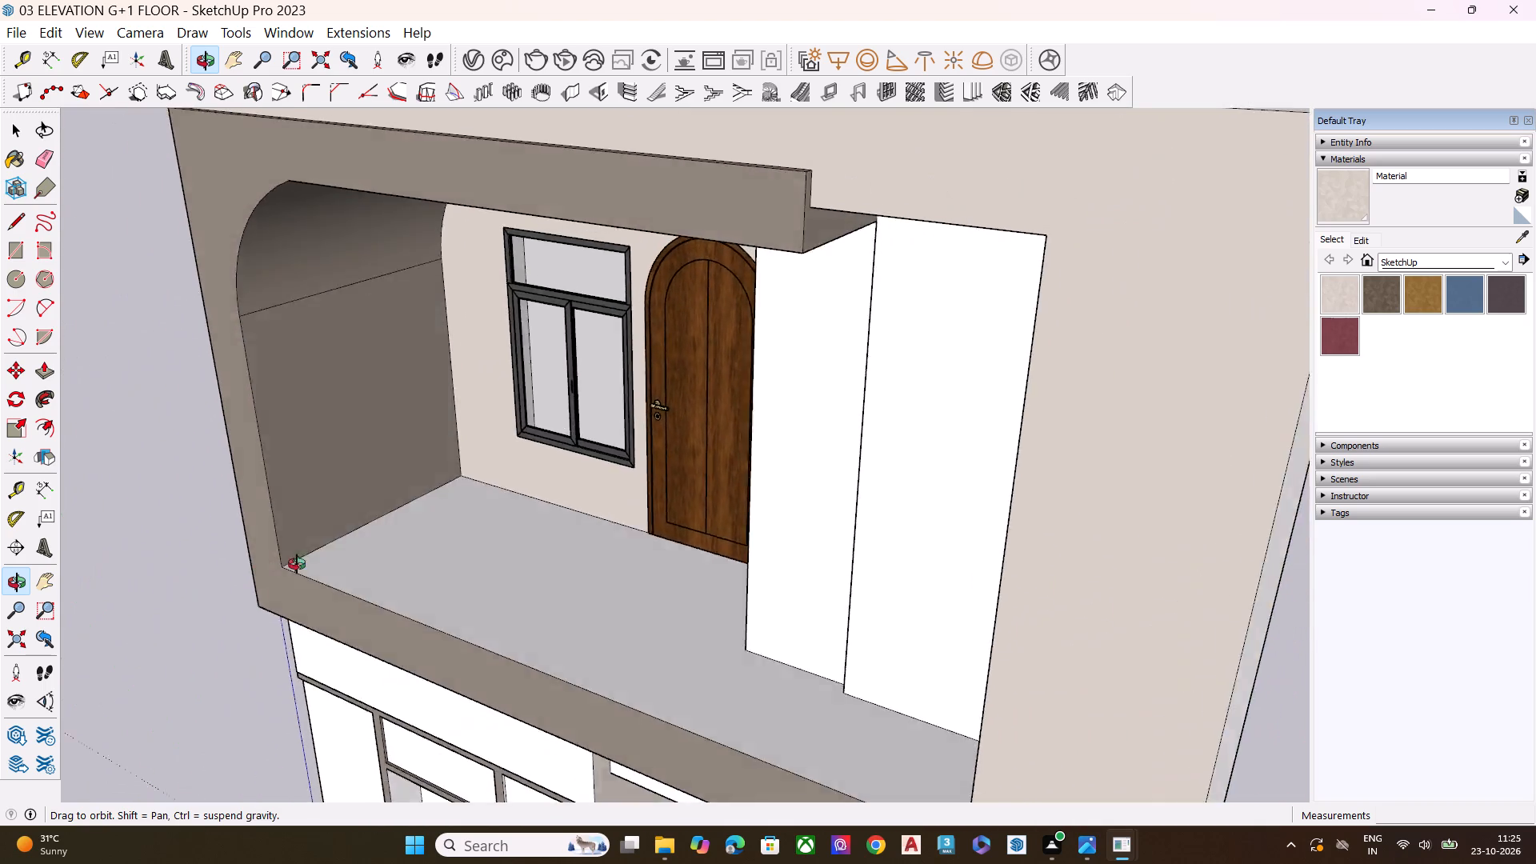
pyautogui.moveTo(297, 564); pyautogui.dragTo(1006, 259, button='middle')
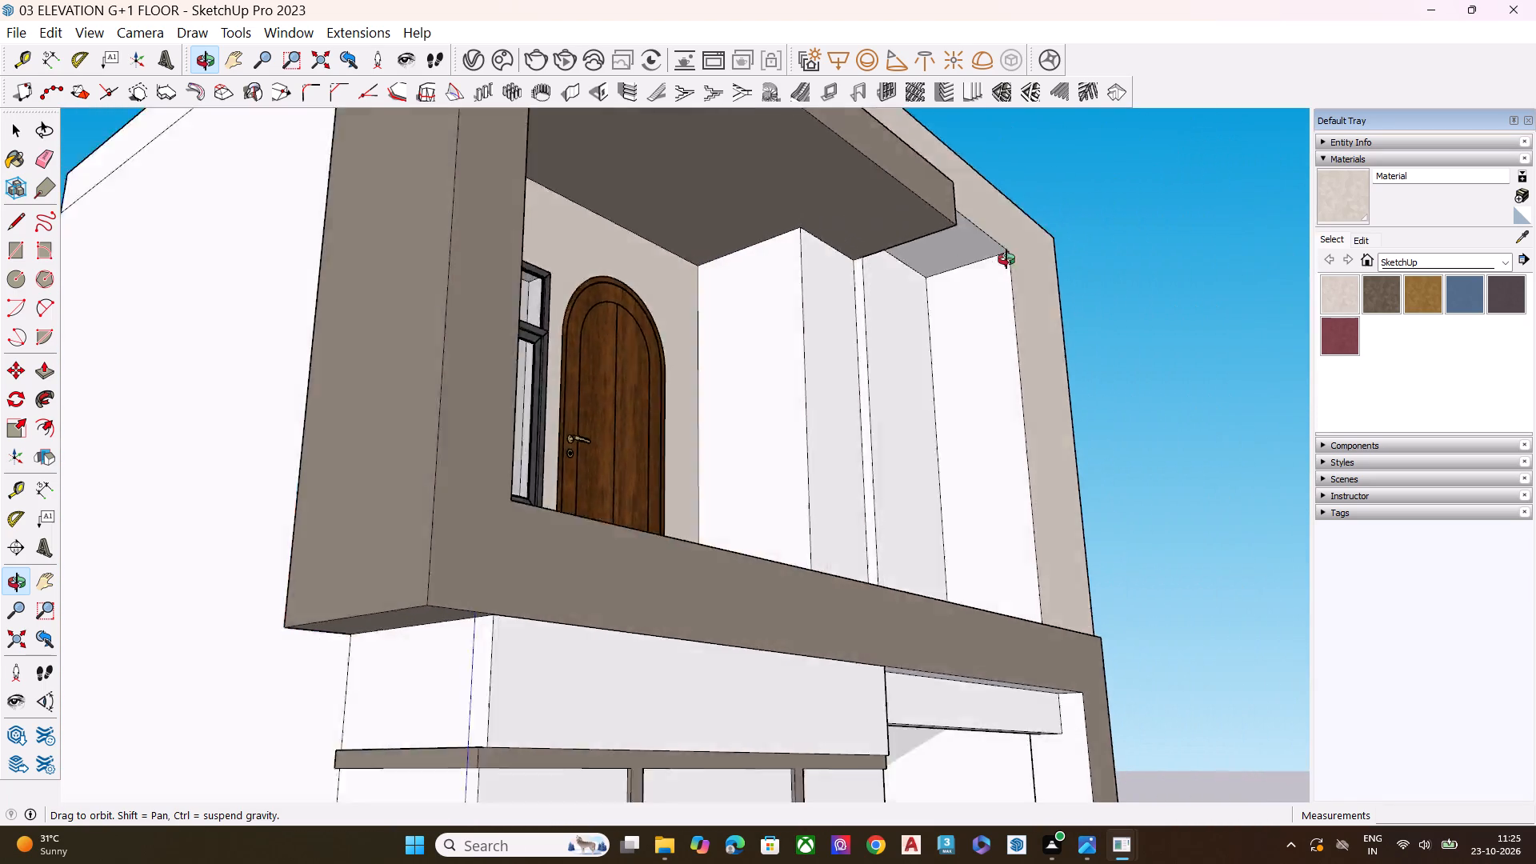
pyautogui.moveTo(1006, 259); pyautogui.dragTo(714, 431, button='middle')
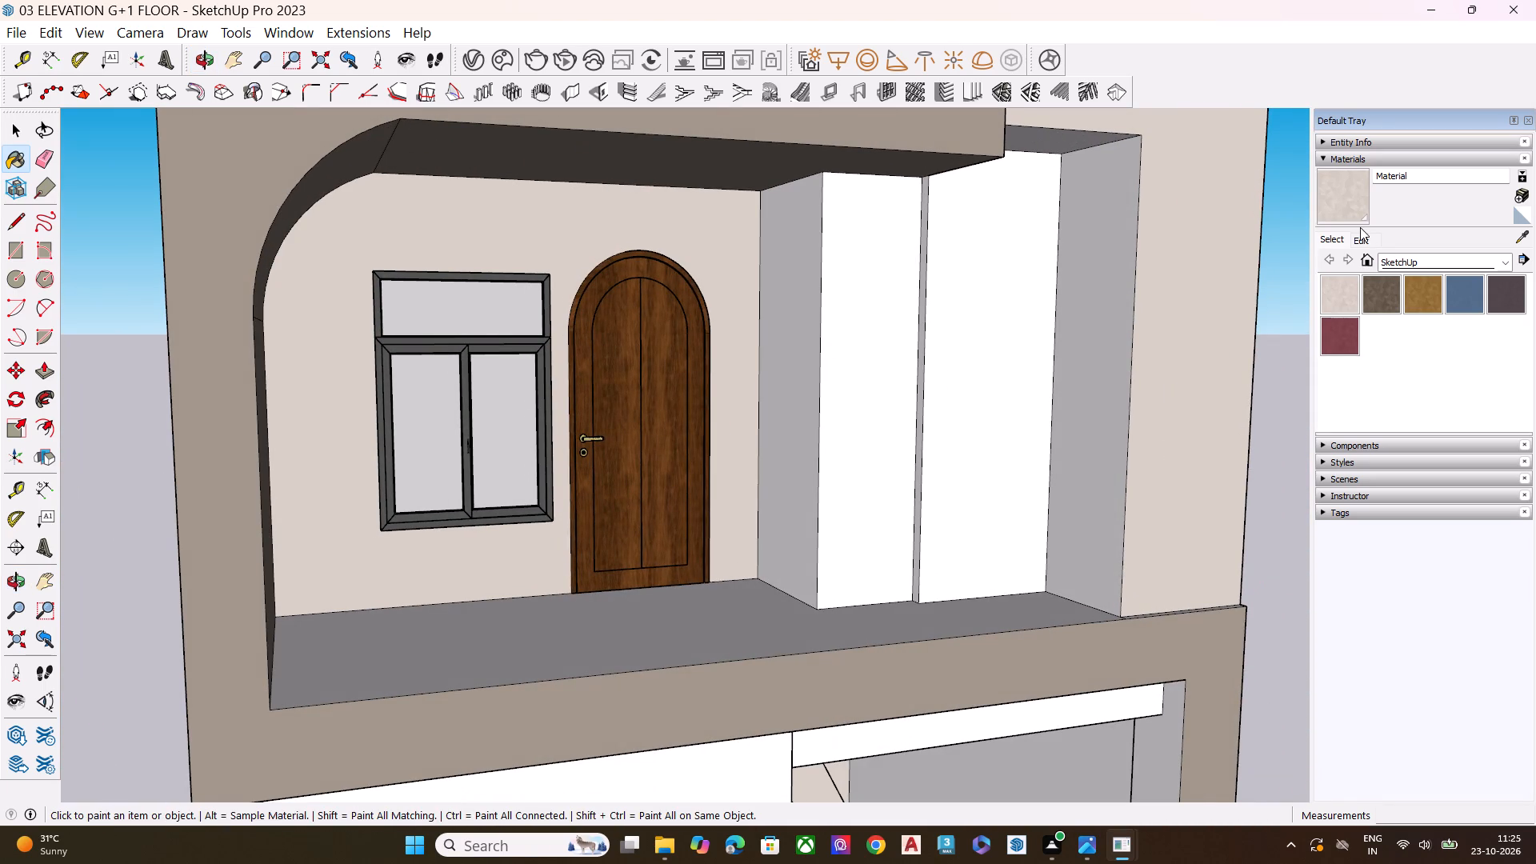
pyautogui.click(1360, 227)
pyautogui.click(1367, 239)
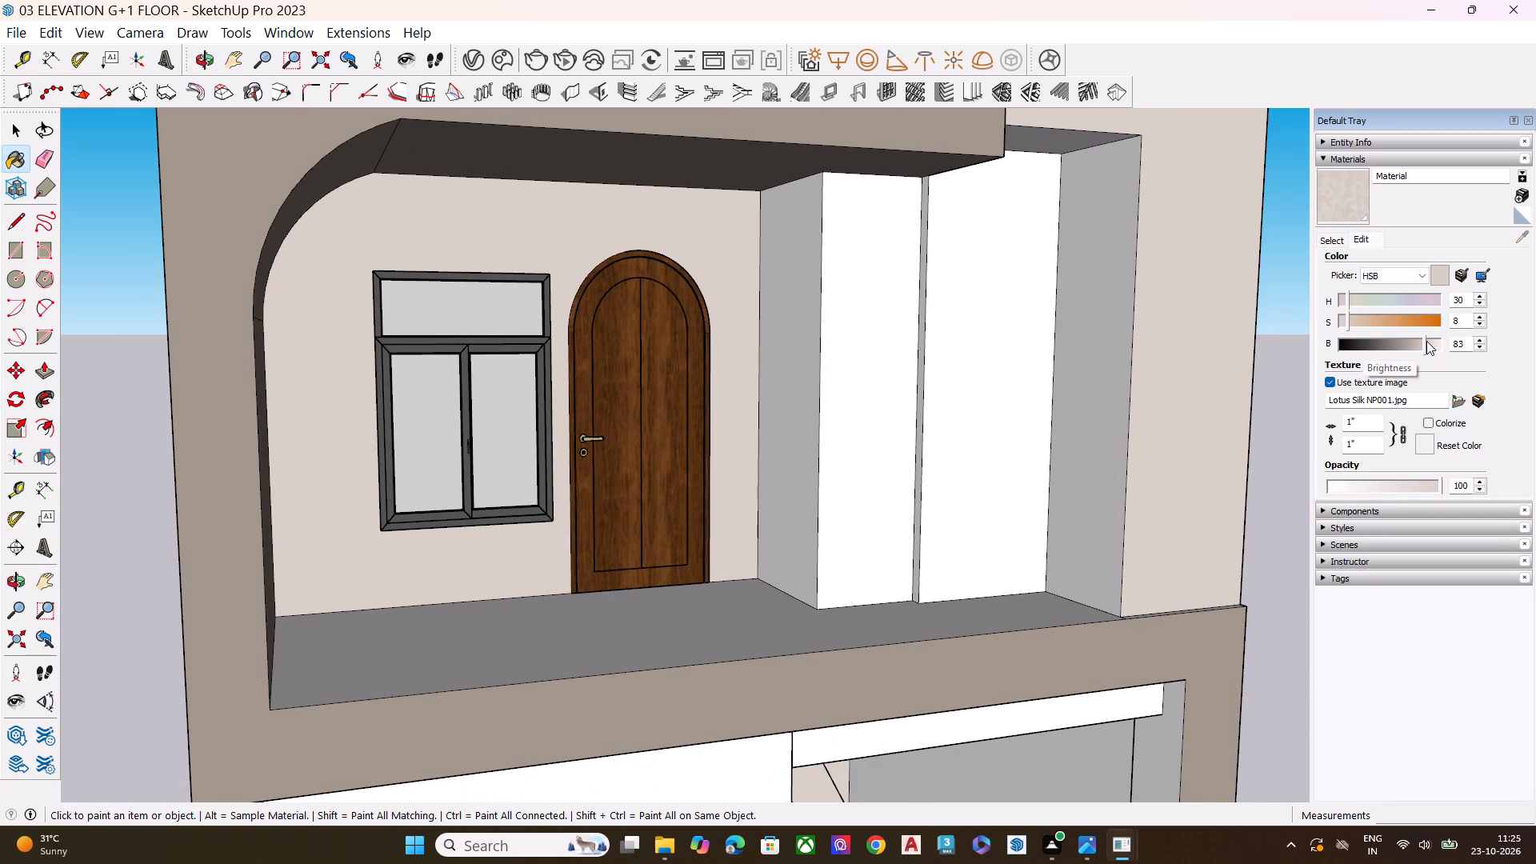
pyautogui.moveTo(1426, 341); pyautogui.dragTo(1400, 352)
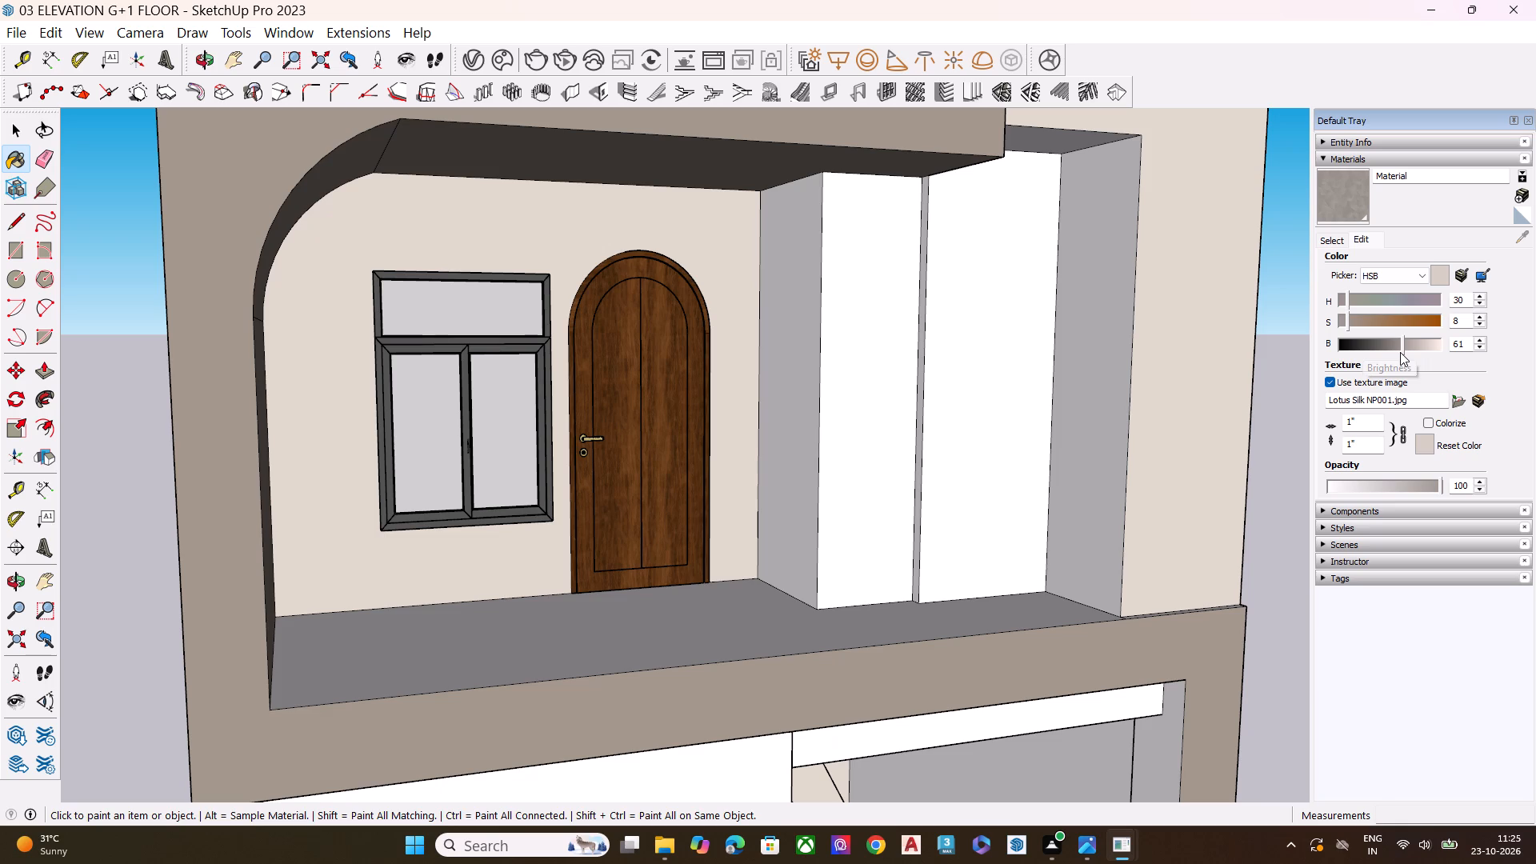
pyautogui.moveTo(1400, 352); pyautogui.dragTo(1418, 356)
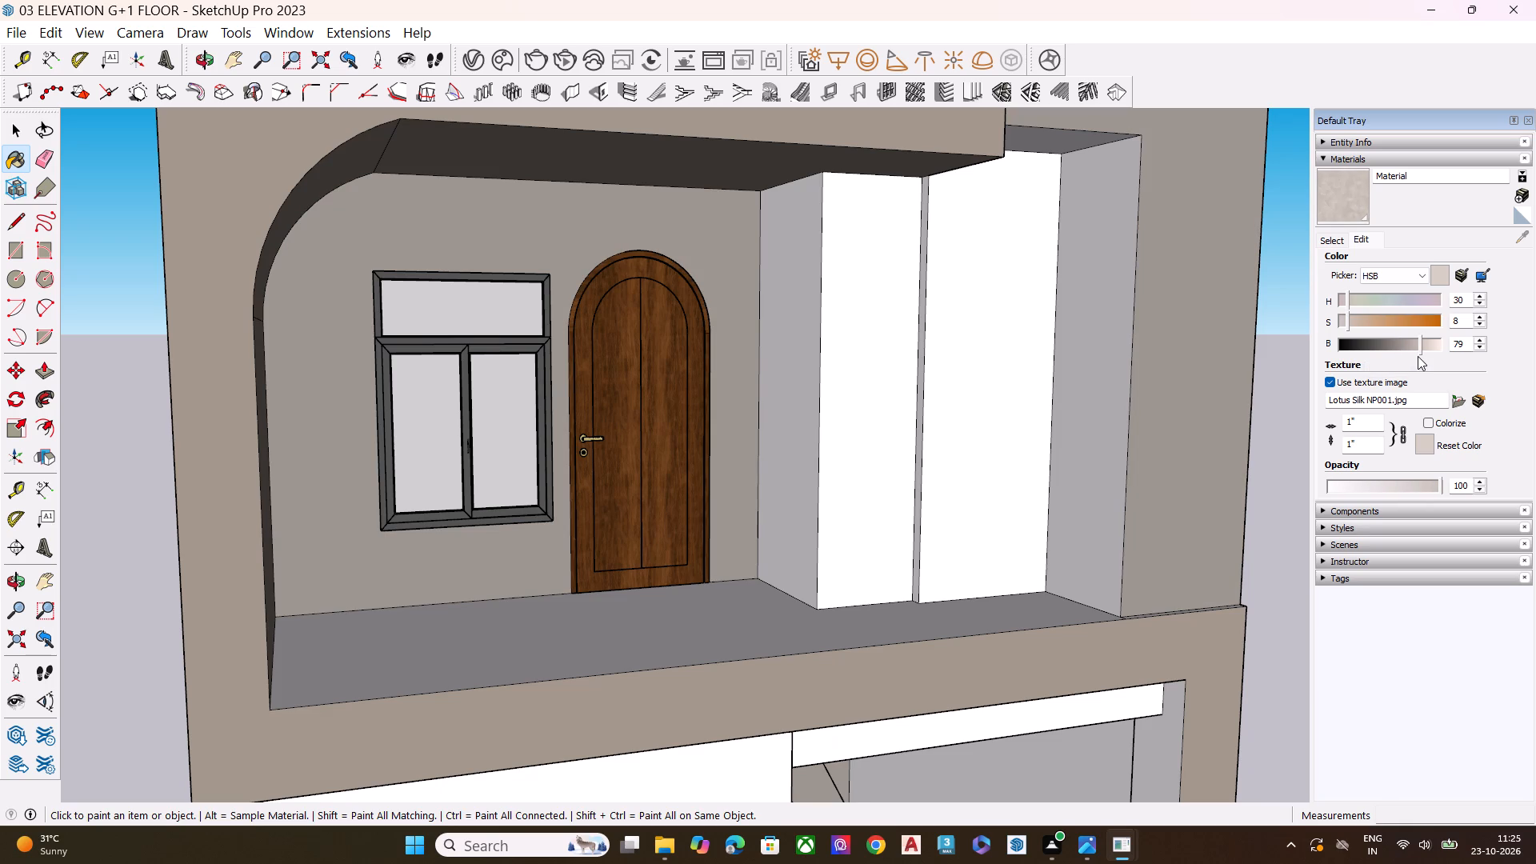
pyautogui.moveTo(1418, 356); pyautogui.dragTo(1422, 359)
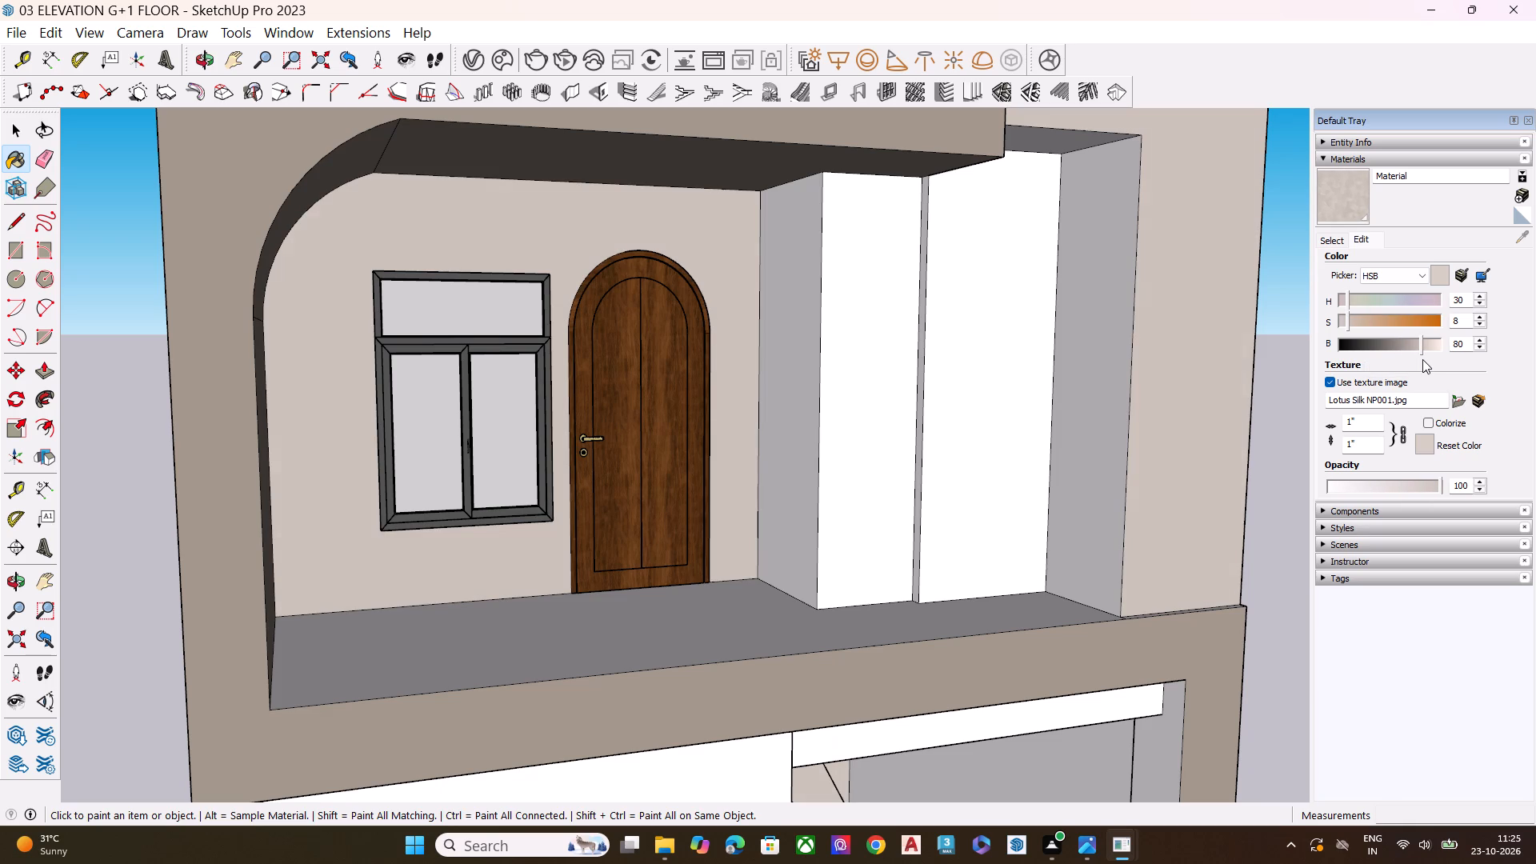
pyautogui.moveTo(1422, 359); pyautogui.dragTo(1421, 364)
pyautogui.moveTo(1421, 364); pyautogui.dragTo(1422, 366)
# Examine the painted front elevation as a whole, from the ground floor up to the parapet.
pyautogui.press('space')
pyautogui.doubleClick(1290, 334)
pyautogui.scroll(-2, 1122, 371)
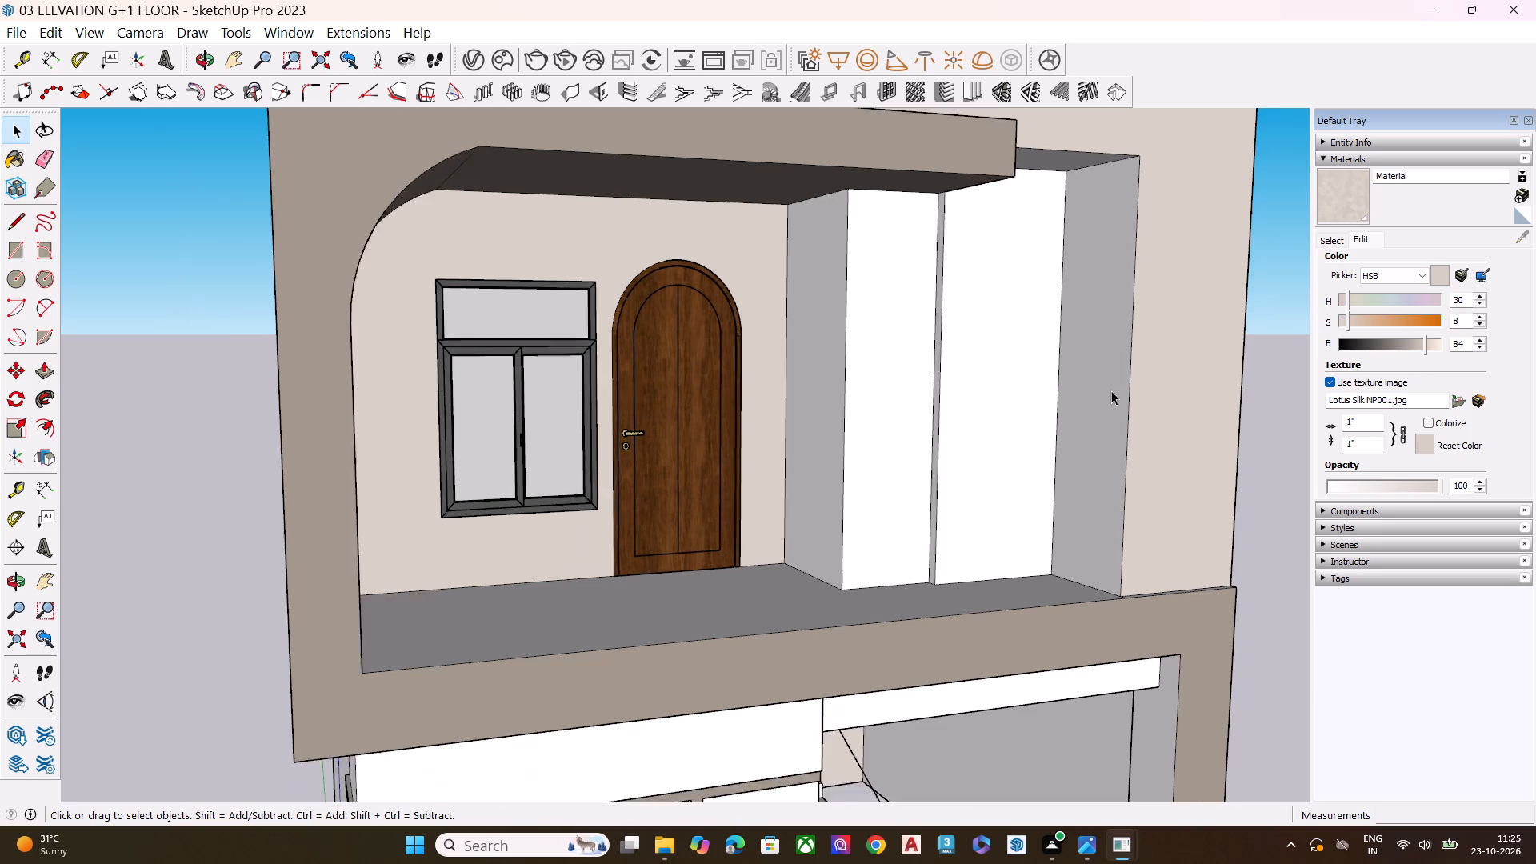
pyautogui.scroll(-4, 1111, 390)
pyautogui.moveTo(1110, 405); pyautogui.dragTo(978, 365, button='middle')
pyautogui.scroll(1, 1030, 326)
pyautogui.scroll(-4, 1016, 339)
pyautogui.scroll(1, 1006, 353)
pyautogui.scroll(-2, 1006, 354)
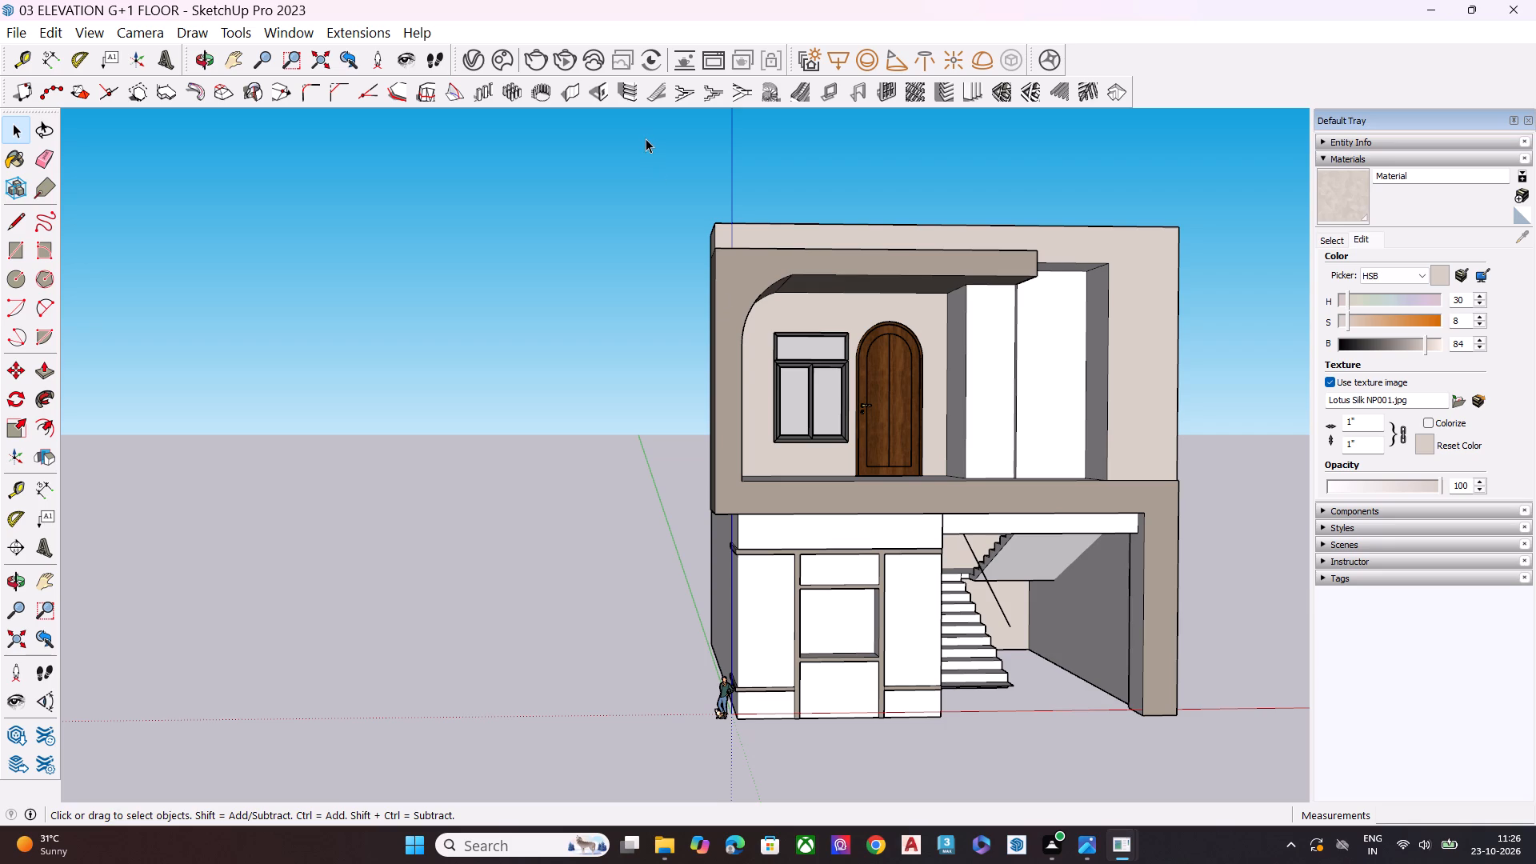
pyautogui.scroll(-3, 589, 168)
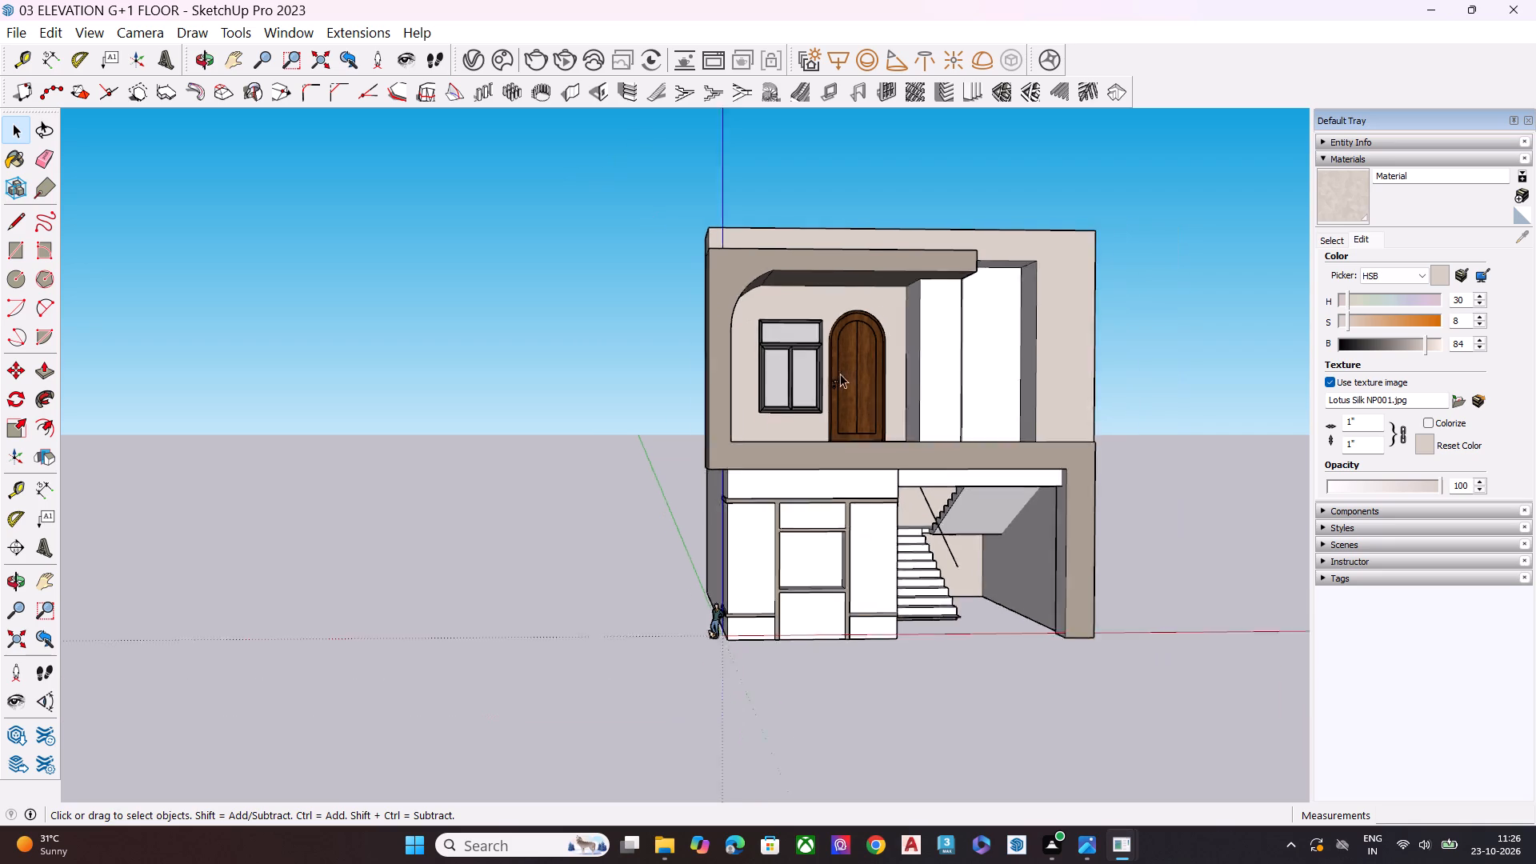
pyautogui.scroll(-5, 840, 374)
pyautogui.moveTo(950, 452); pyautogui.dragTo(950, 526, button='middle')
pyautogui.scroll(7, 1005, 282)
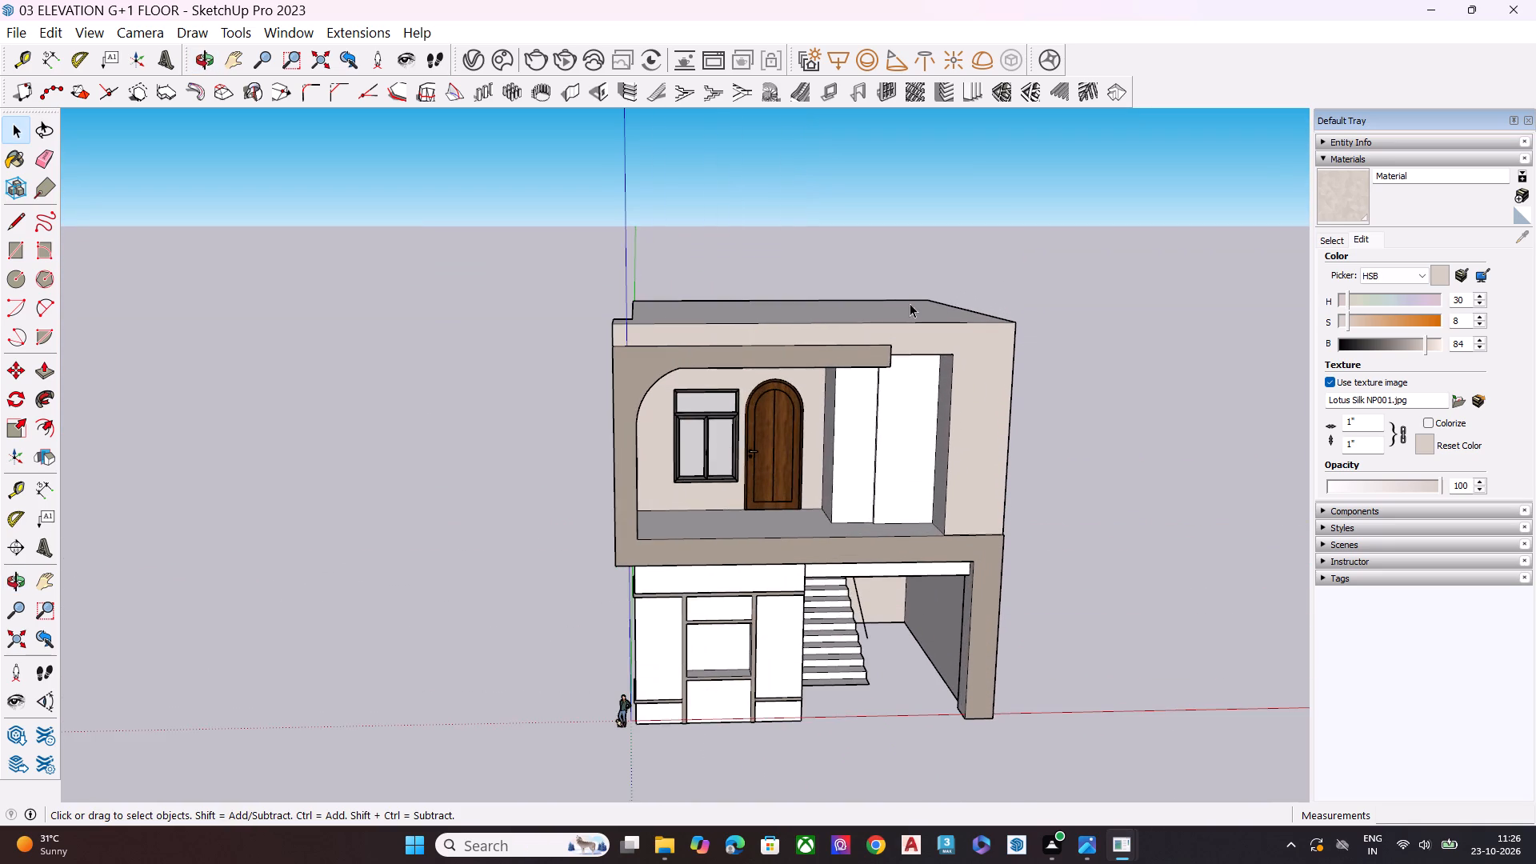
pyautogui.scroll(7, 892, 270)
pyautogui.moveTo(923, 408); pyautogui.dragTo(926, 522, button='right')
pyautogui.scroll(1, 921, 543)
pyautogui.click(1191, 218)
pyautogui.press('space')
pyautogui.scroll(-2, 822, 327)
pyautogui.scroll(2, 822, 327)
pyautogui.scroll(-4, 822, 327)
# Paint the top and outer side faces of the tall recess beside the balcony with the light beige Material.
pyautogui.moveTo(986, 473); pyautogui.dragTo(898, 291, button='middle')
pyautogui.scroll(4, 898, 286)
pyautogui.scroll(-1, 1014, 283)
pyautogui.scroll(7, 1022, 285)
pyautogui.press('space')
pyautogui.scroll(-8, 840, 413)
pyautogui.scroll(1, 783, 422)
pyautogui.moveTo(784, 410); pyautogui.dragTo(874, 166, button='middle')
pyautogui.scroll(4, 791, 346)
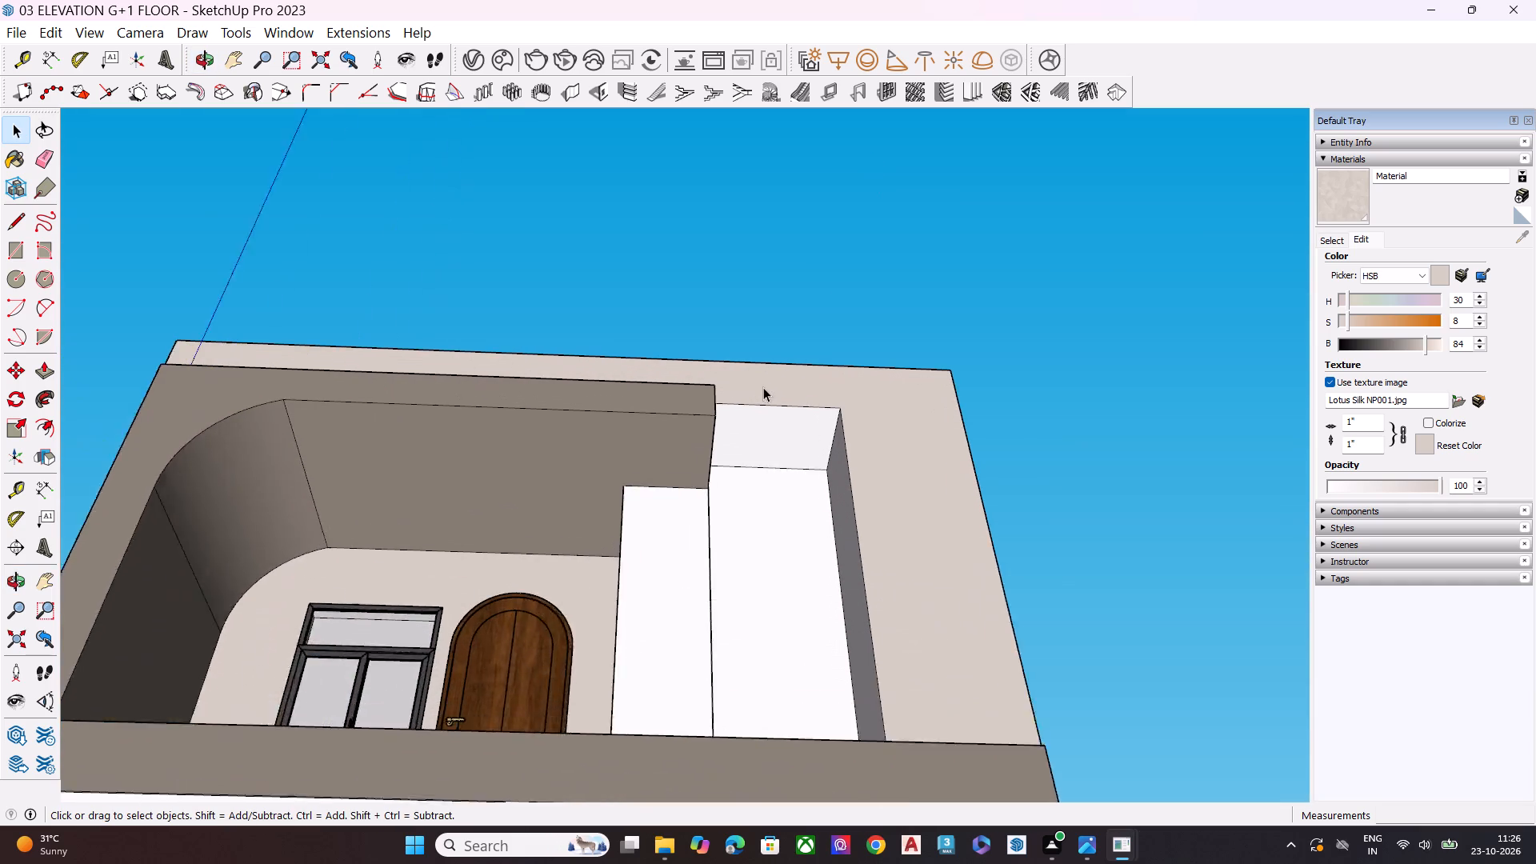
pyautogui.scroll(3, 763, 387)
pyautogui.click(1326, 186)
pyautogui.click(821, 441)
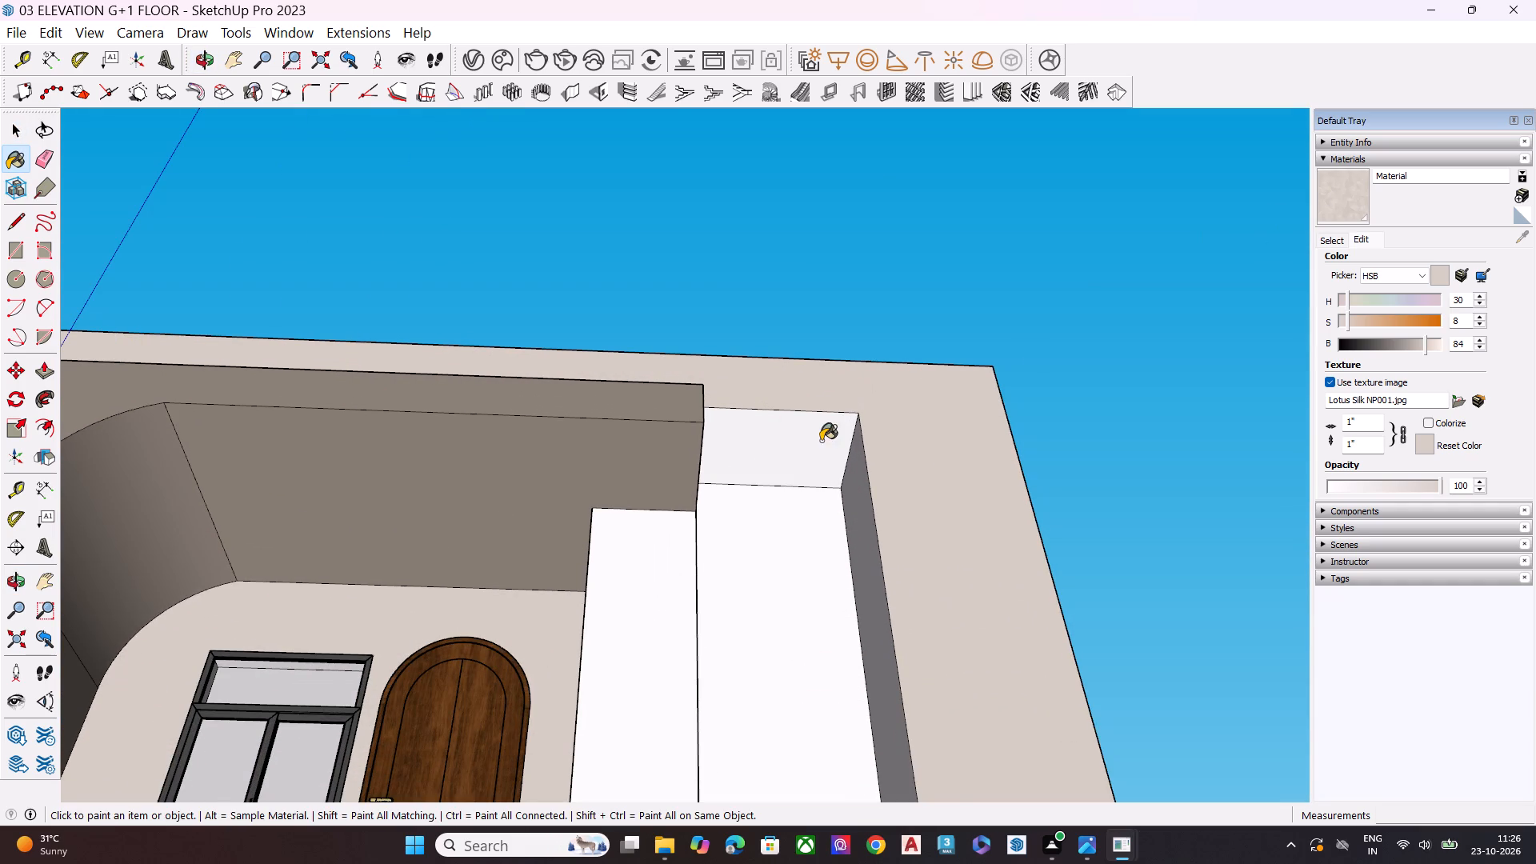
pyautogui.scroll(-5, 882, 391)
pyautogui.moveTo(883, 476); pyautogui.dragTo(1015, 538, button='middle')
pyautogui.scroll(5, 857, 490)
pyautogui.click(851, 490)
# Examine the painted recess and the whole house elevation in perspective.
pyautogui.scroll(-2, 869, 338)
pyautogui.scroll(1, 874, 342)
pyautogui.scroll(-1, 874, 342)
pyautogui.scroll(1, 876, 344)
pyautogui.scroll(-1, 882, 348)
pyautogui.scroll(1, 883, 349)
pyautogui.scroll(-1, 892, 356)
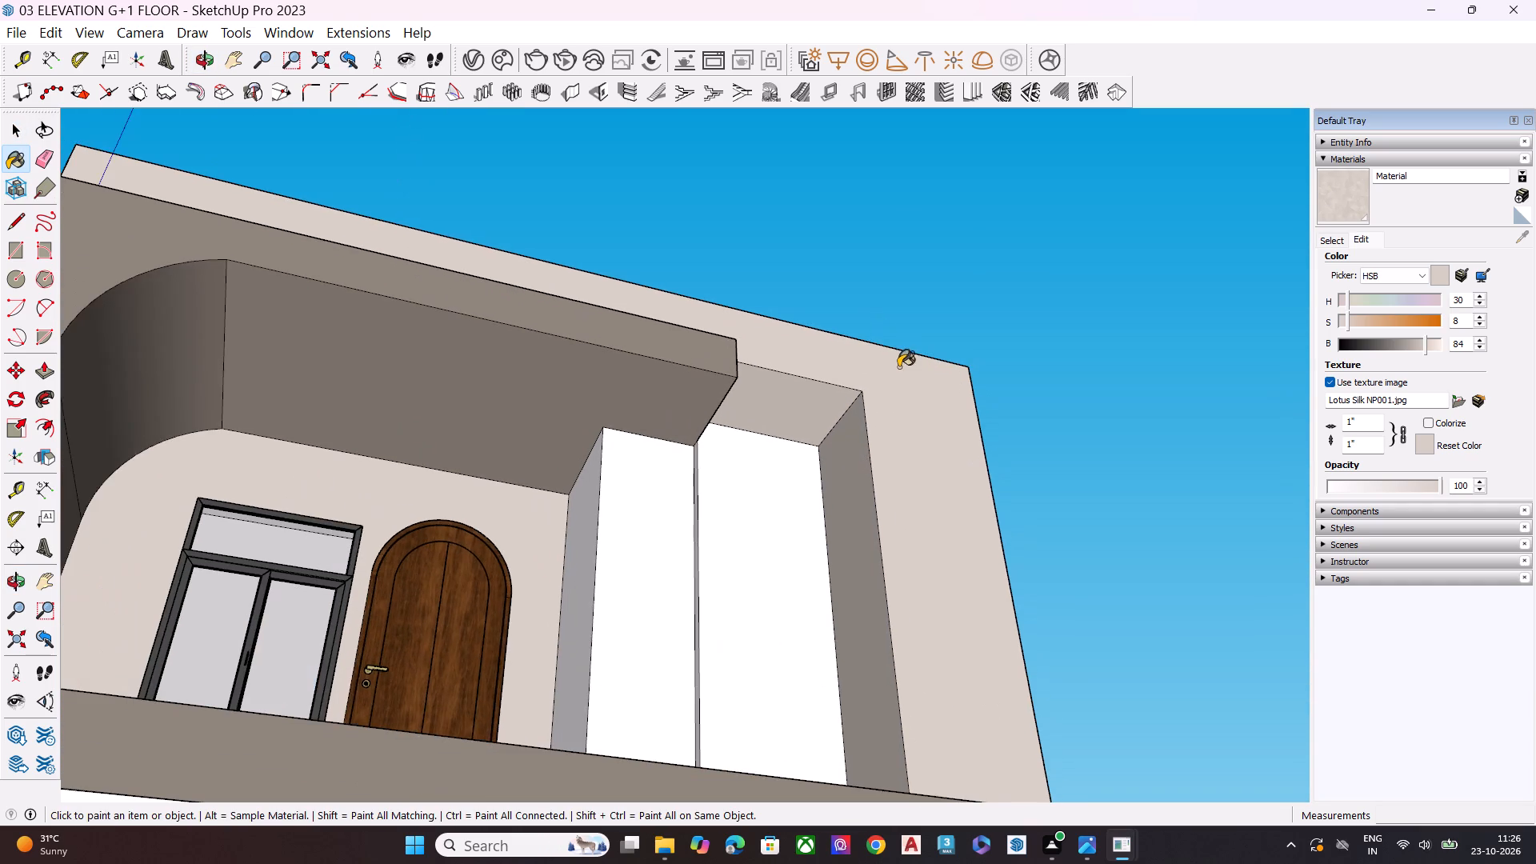
pyautogui.scroll(-4, 902, 336)
pyautogui.scroll(1, 902, 336)
pyautogui.scroll(-5, 902, 336)
pyautogui.moveTo(910, 319); pyautogui.dragTo(948, 587, button='middle')
pyautogui.scroll(-5, 915, 230)
pyautogui.scroll(1, 922, 258)
pyautogui.scroll(-1, 922, 258)
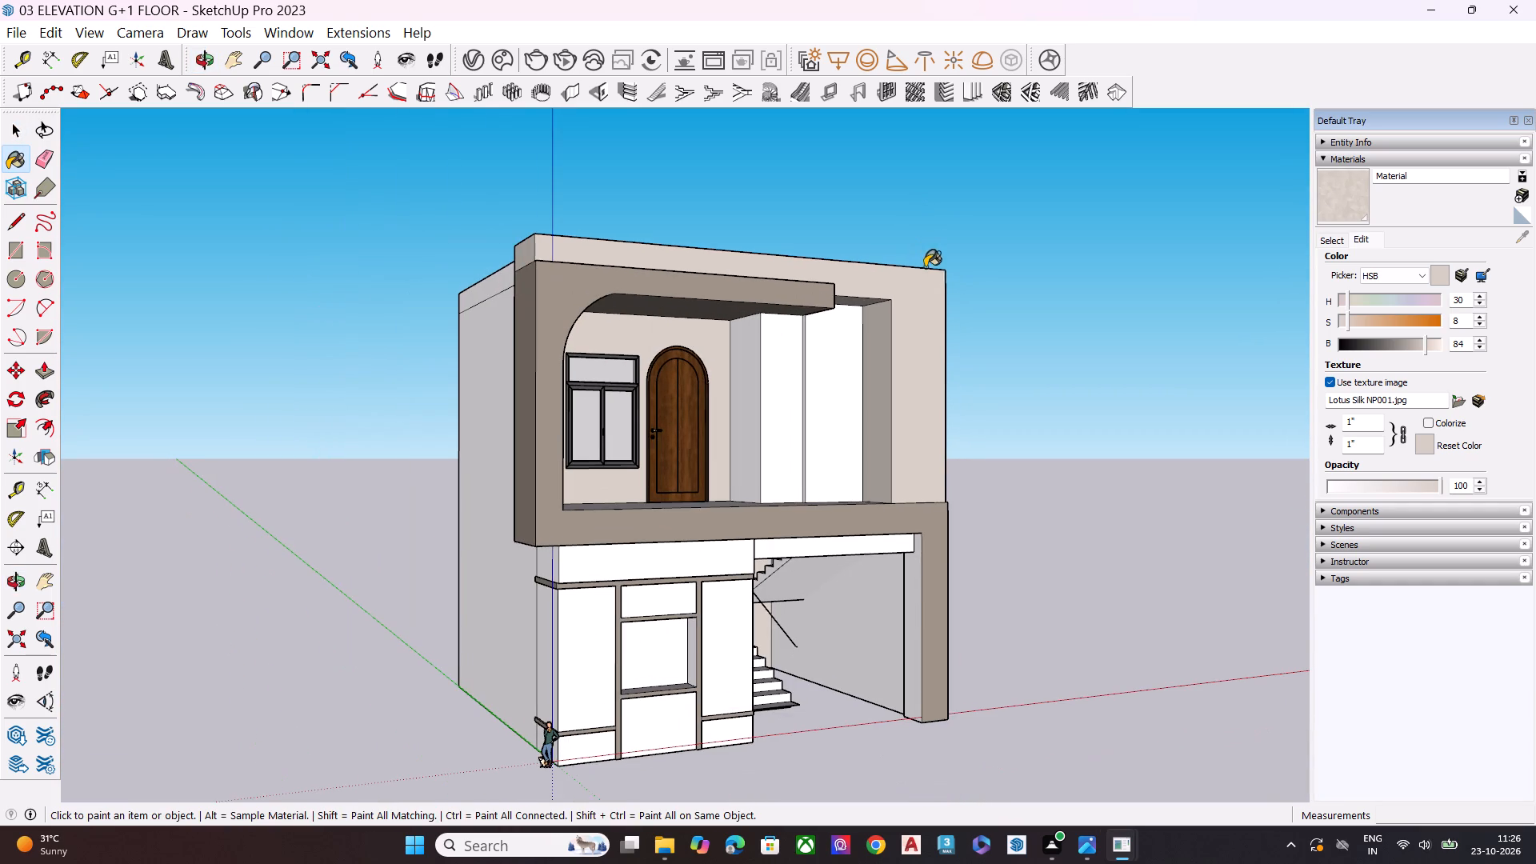
pyautogui.scroll(1, 872, 594)
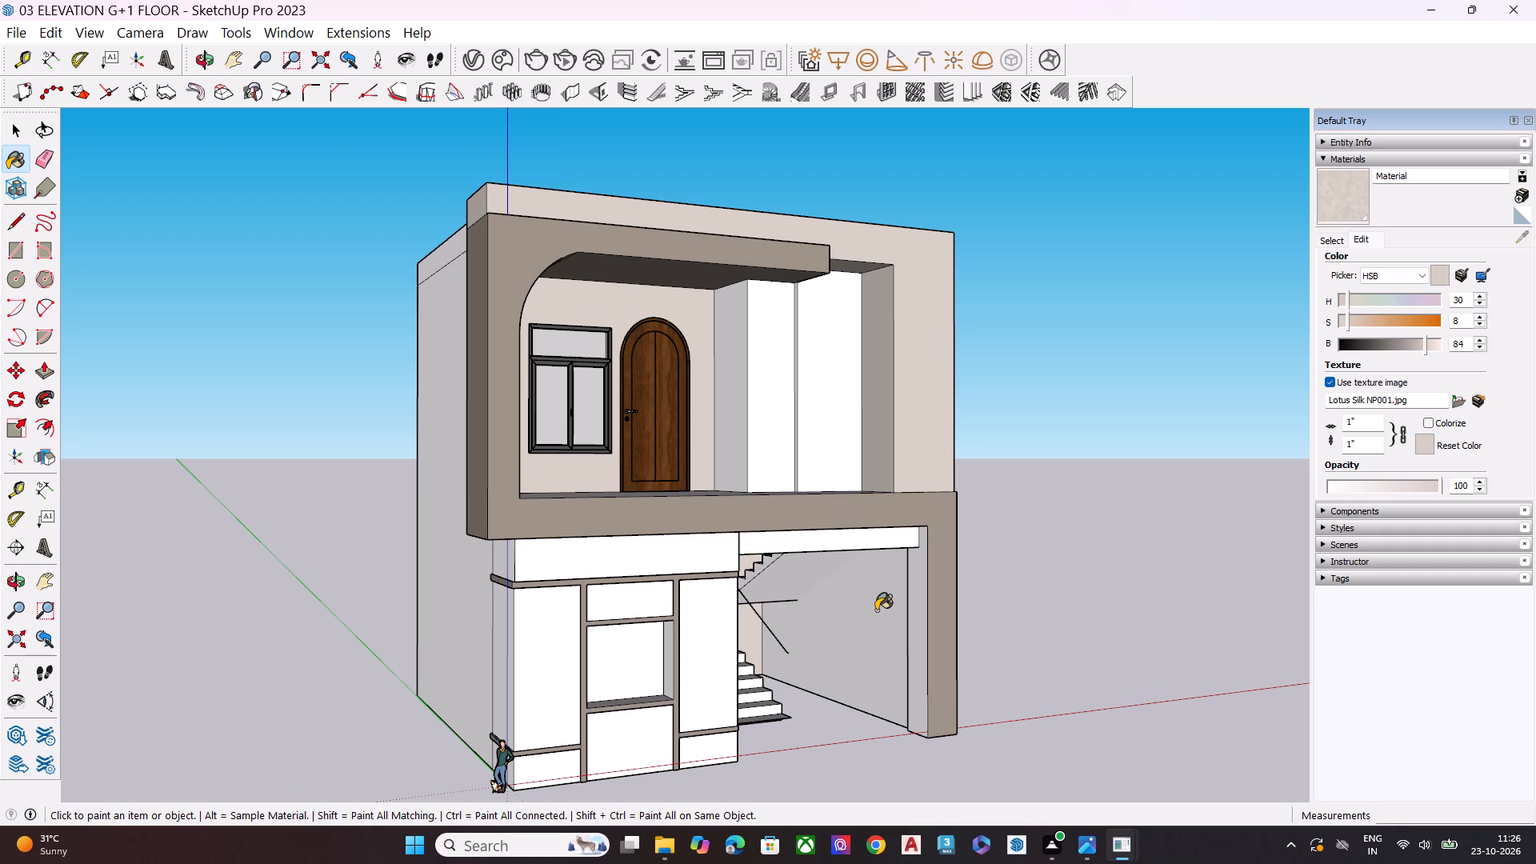
pyautogui.press('space')
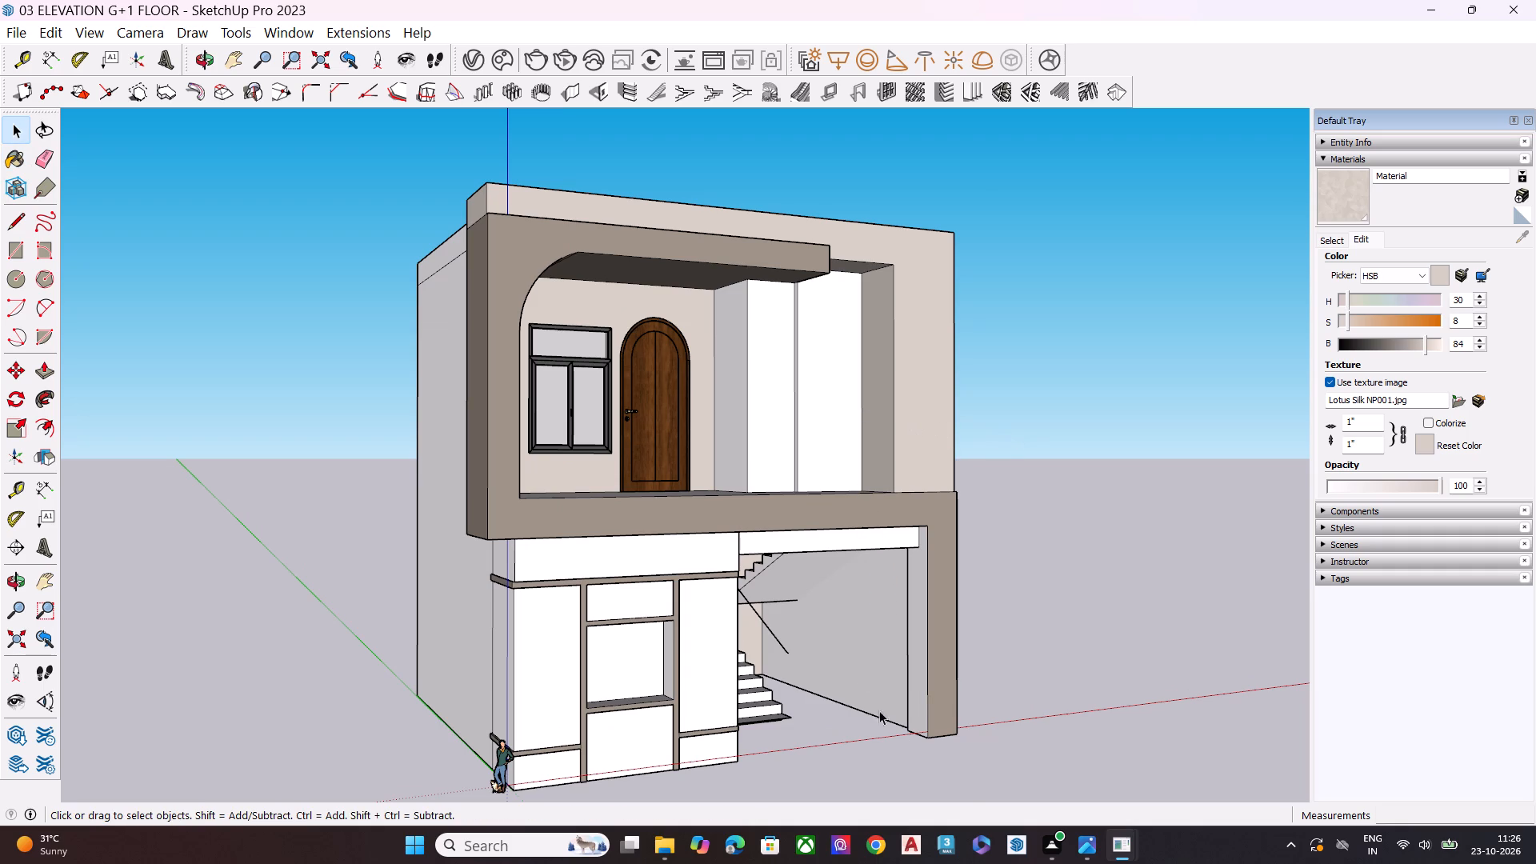
# Switch to the reference photo, compare its facade finishes with the model, and close the photo.
pyautogui.click(1092, 852)
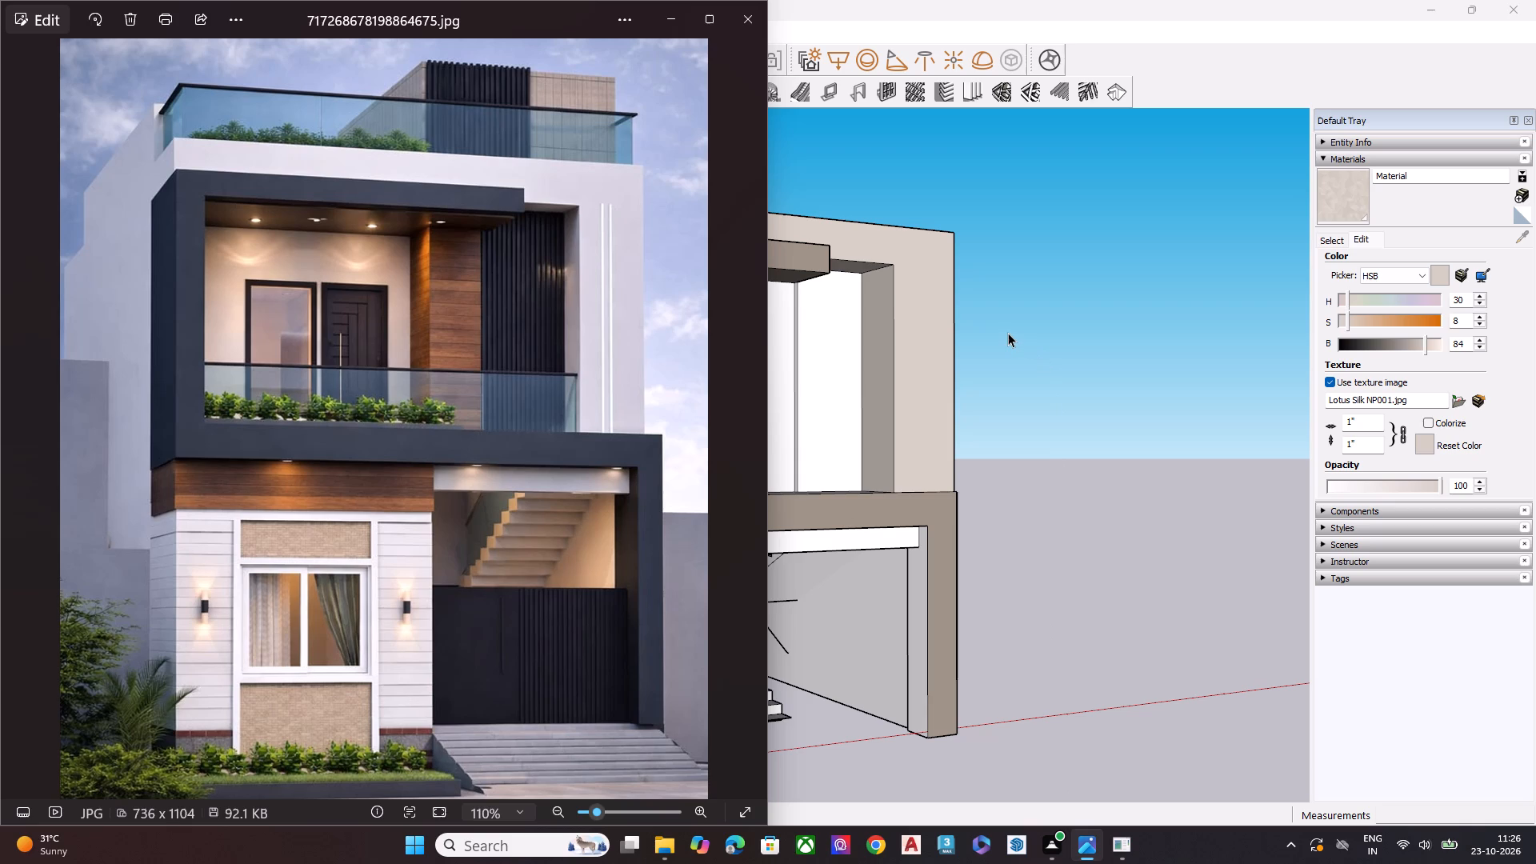
pyautogui.scroll(-6, 1008, 333)
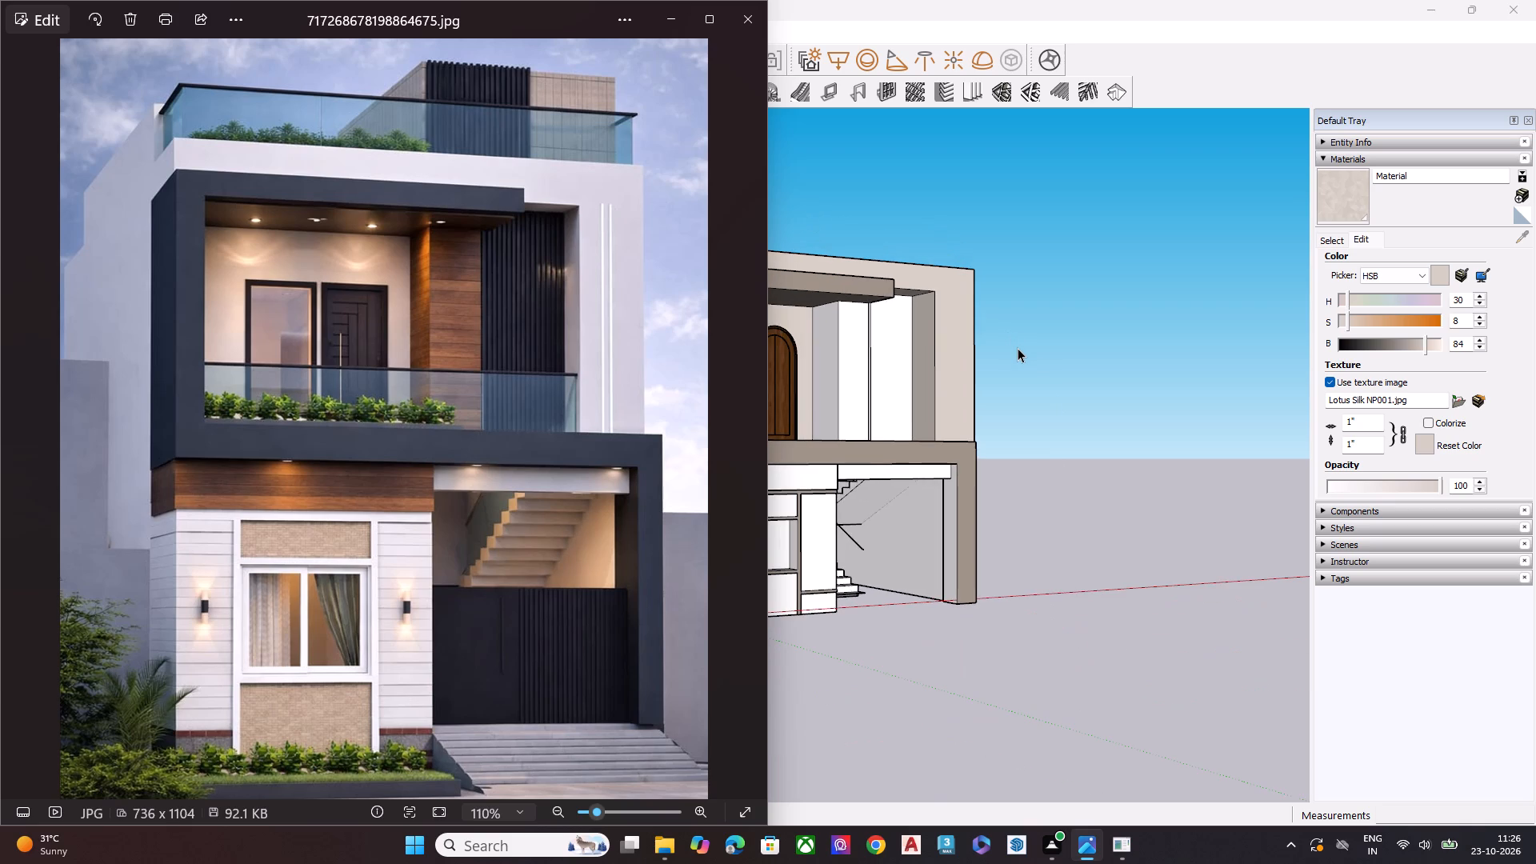
pyautogui.scroll(-6, 1018, 348)
pyautogui.hotkey('ctrl', 'z')
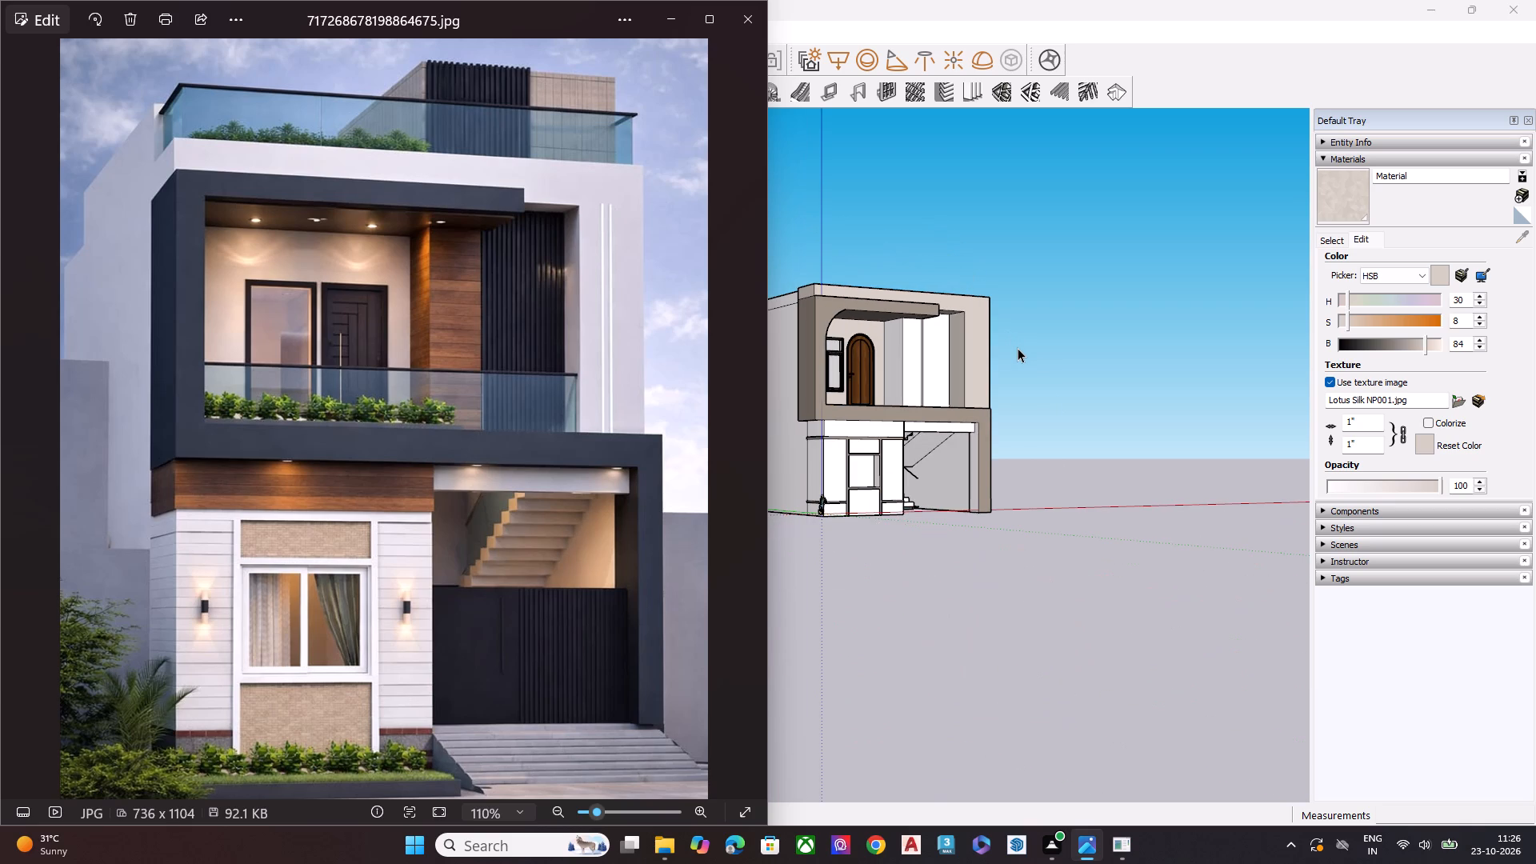
pyautogui.hotkey('ctrl', 'z')
pyautogui.press('space')
pyautogui.click(750, 24)
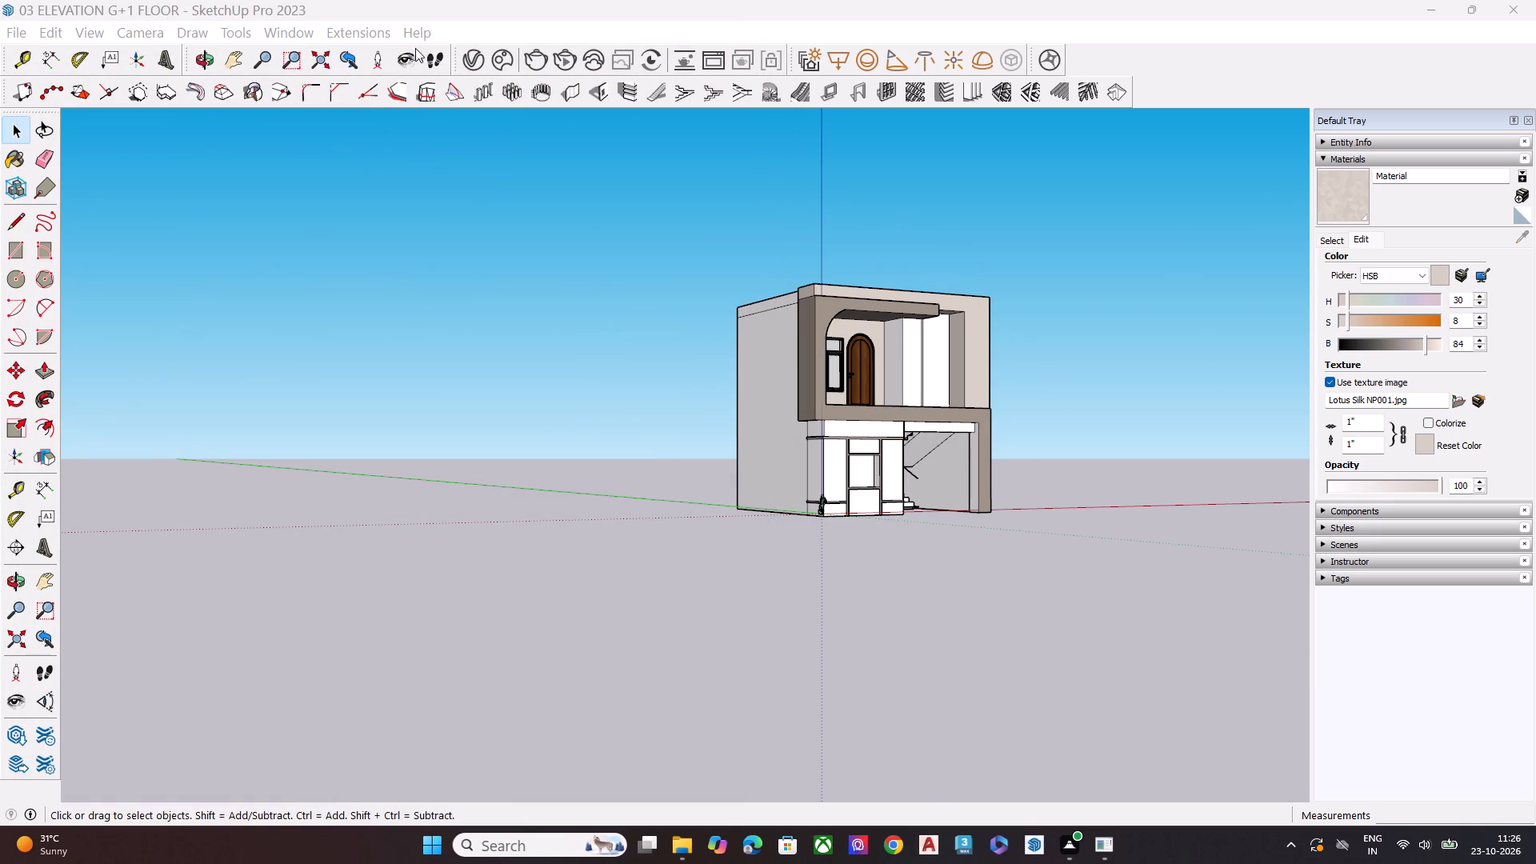
# Permanently delete the light beige Material from the scene in the V-Ray Asset Editor.
pyautogui.click(476, 54)
pyautogui.scroll(-5, 707, 346)
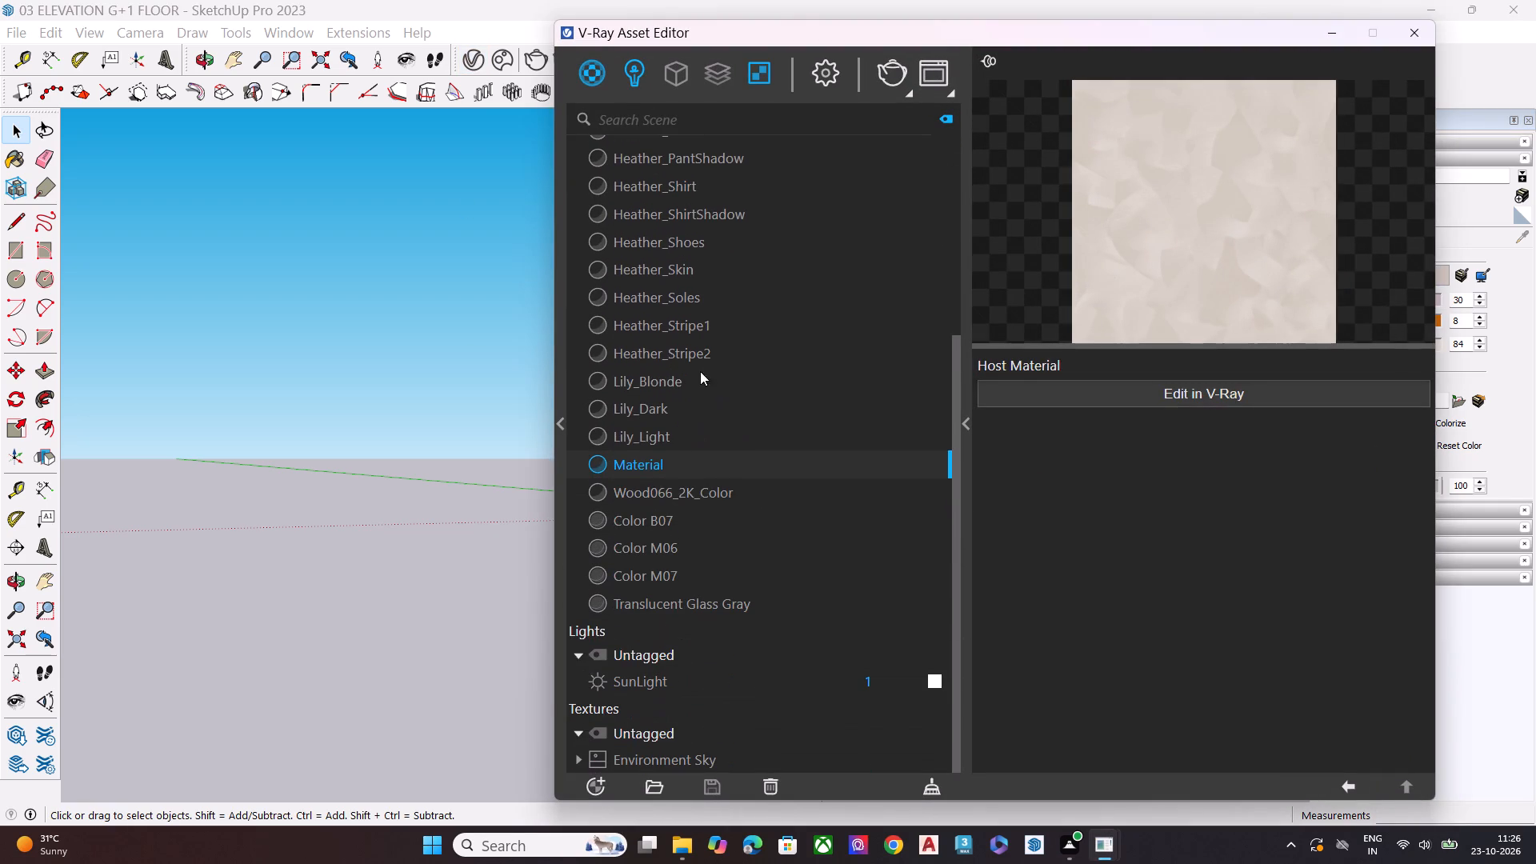
pyautogui.rightClick(707, 462)
pyautogui.click(768, 578)
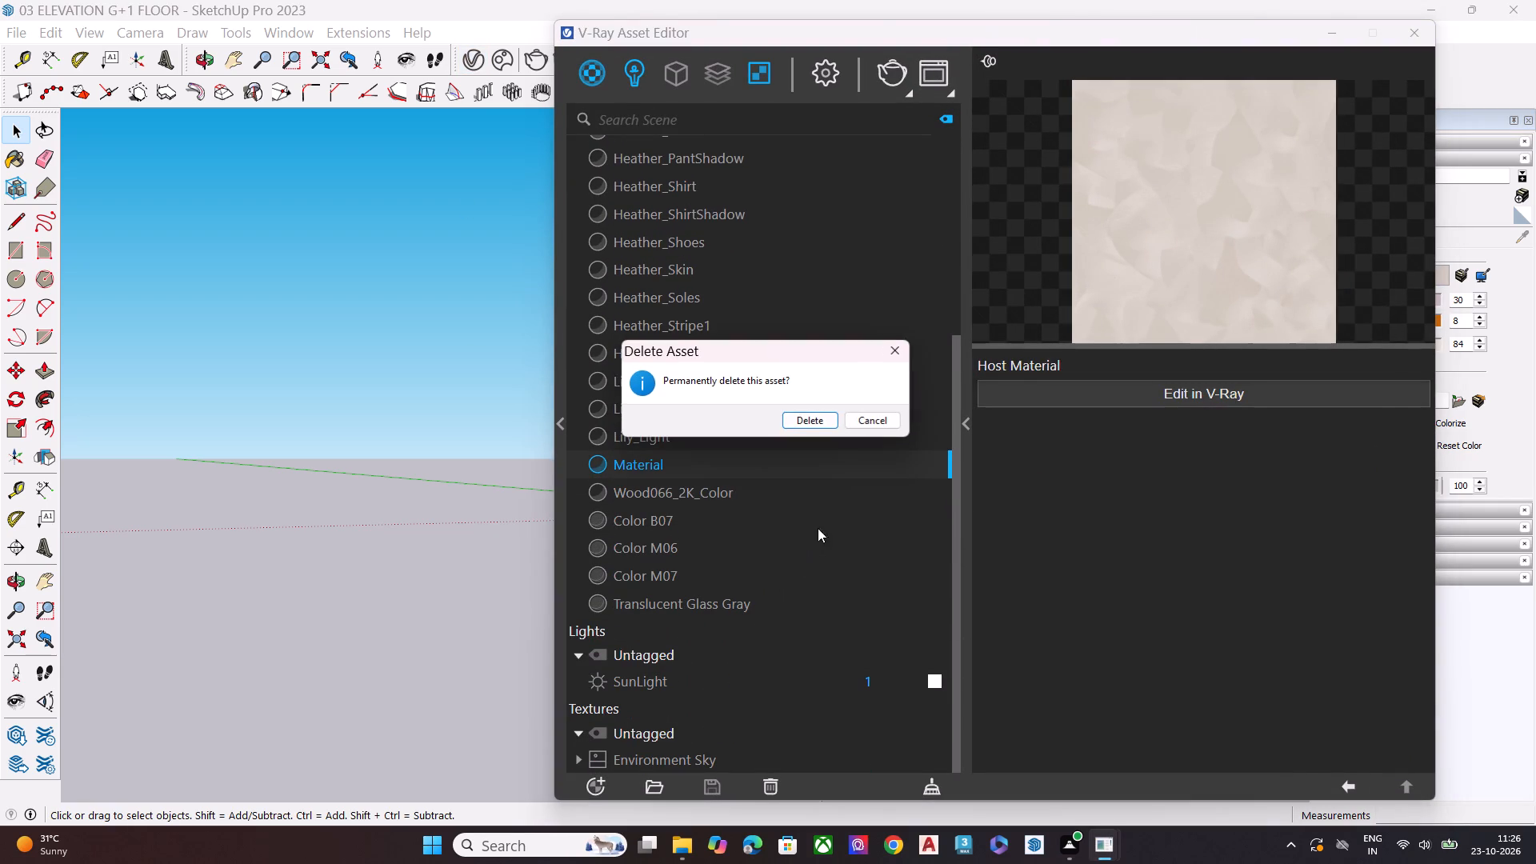
pyautogui.click(803, 418)
# Delete the Heather_Band material from the scene as well and close the V-Ray Asset Editor.
pyautogui.scroll(5, 725, 421)
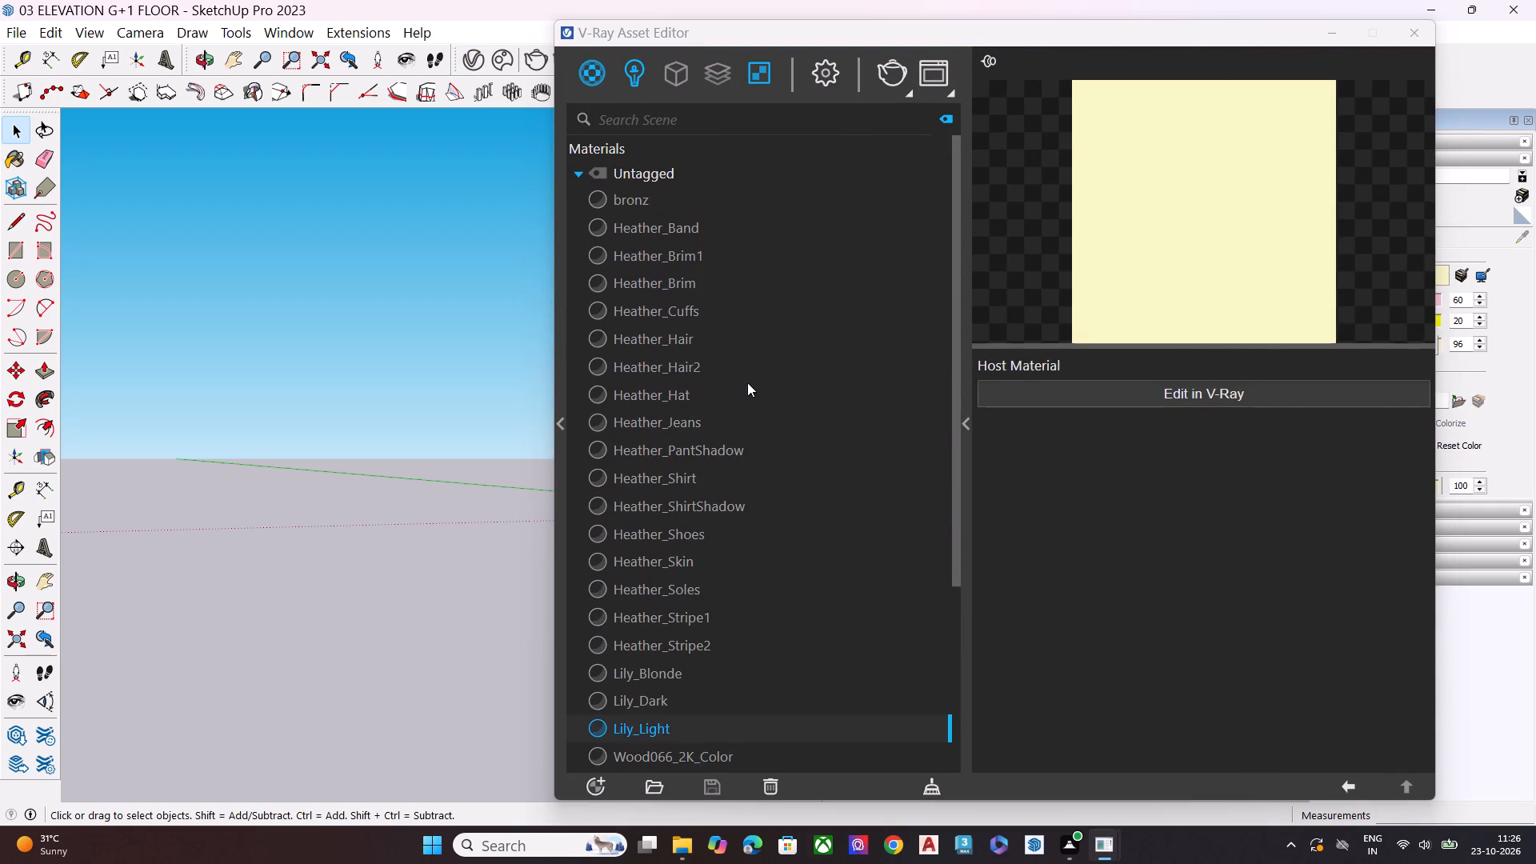
pyautogui.scroll(2, 747, 382)
pyautogui.click(702, 229)
pyautogui.rightClick(702, 229)
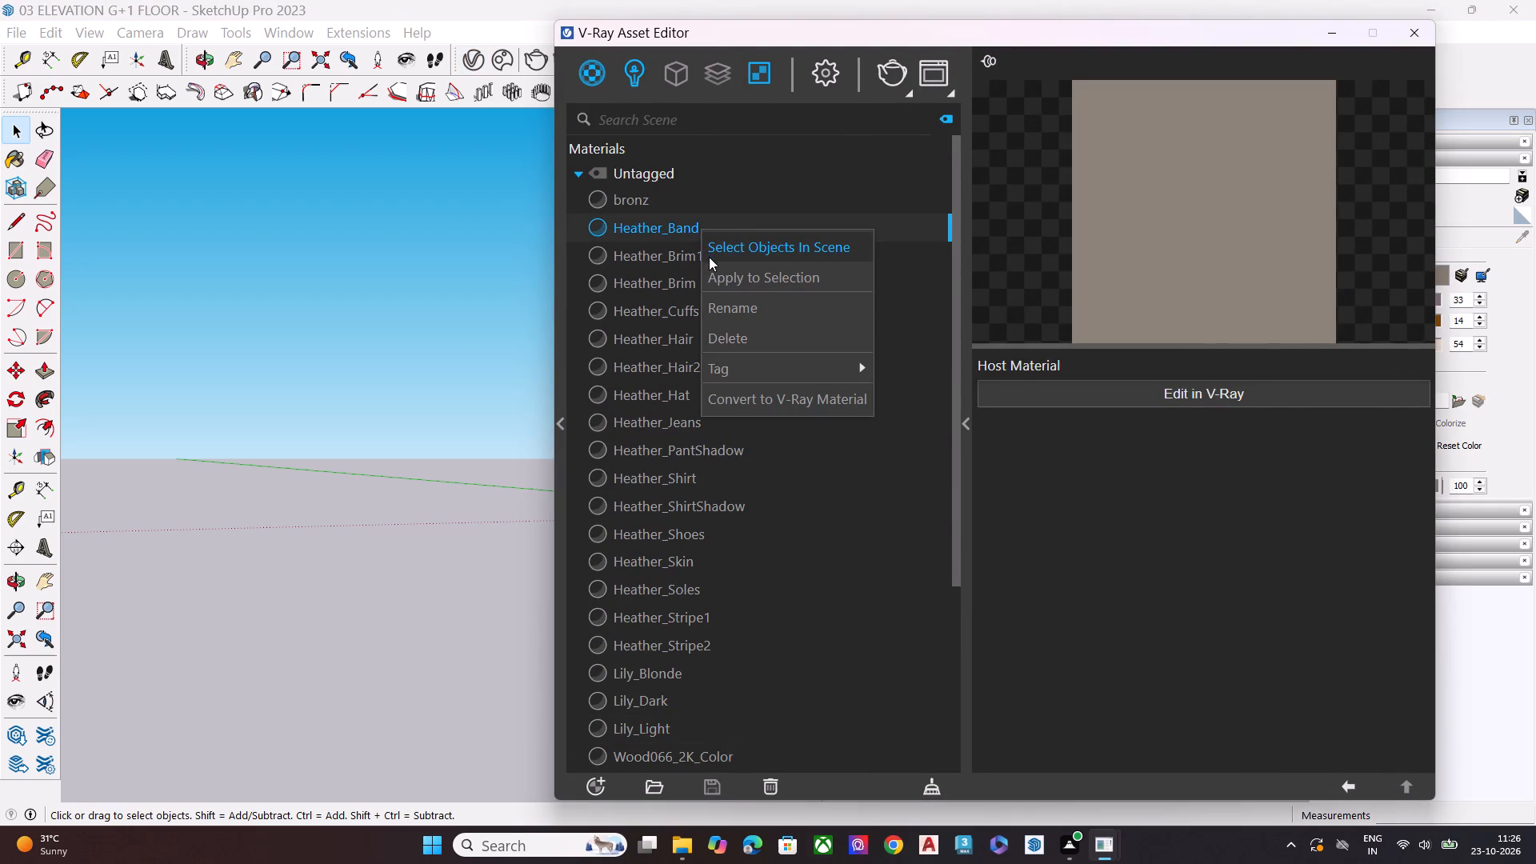
pyautogui.click(728, 334)
pyautogui.click(792, 427)
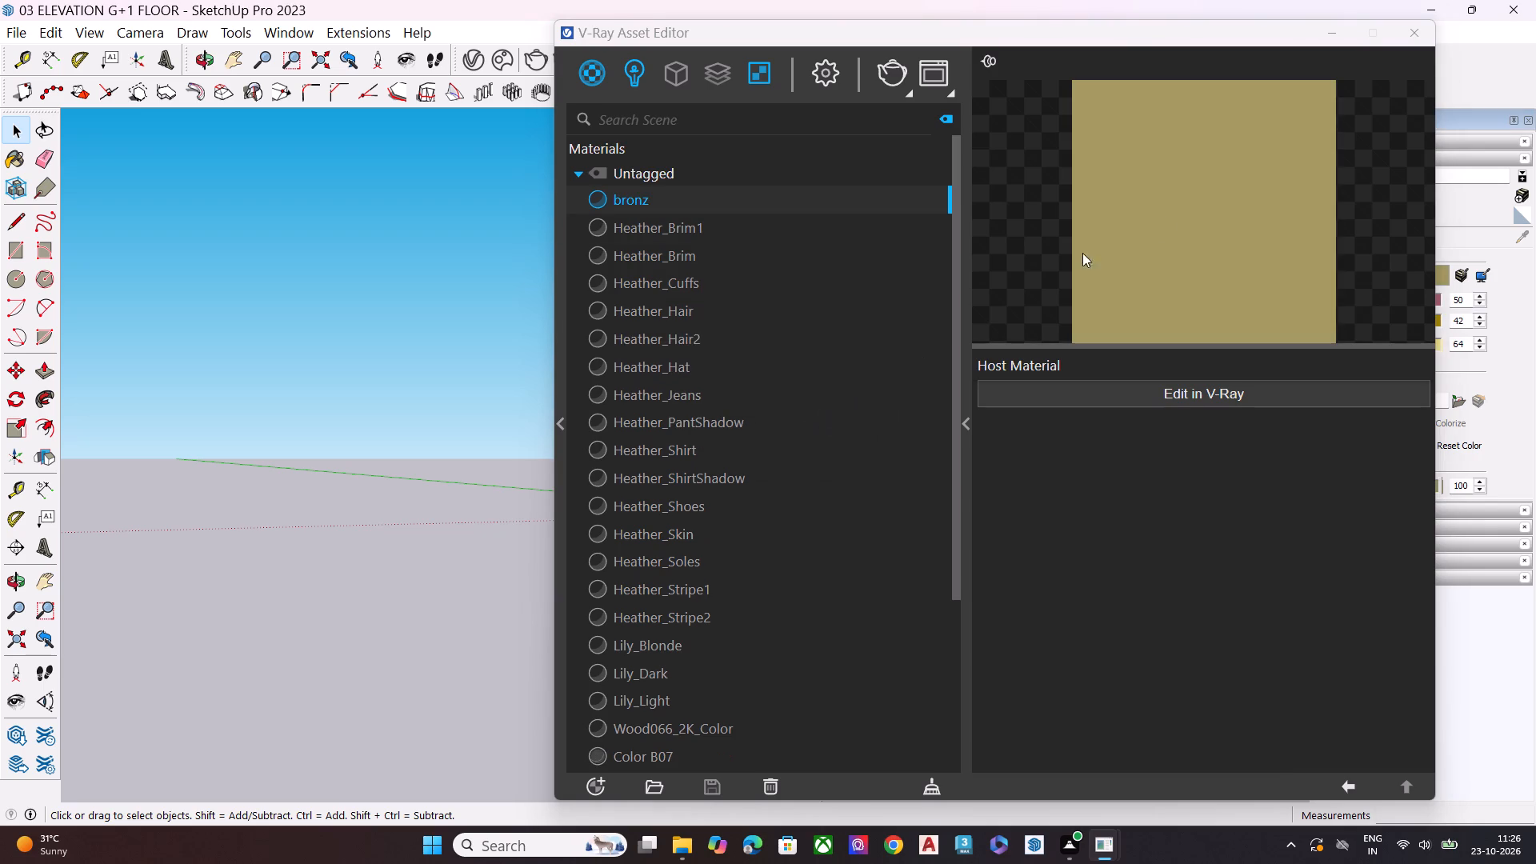
pyautogui.click(1400, 43)
# Examine the house from the front and at an angle with the frame and wall materials removed.
pyautogui.scroll(-7, 598, 276)
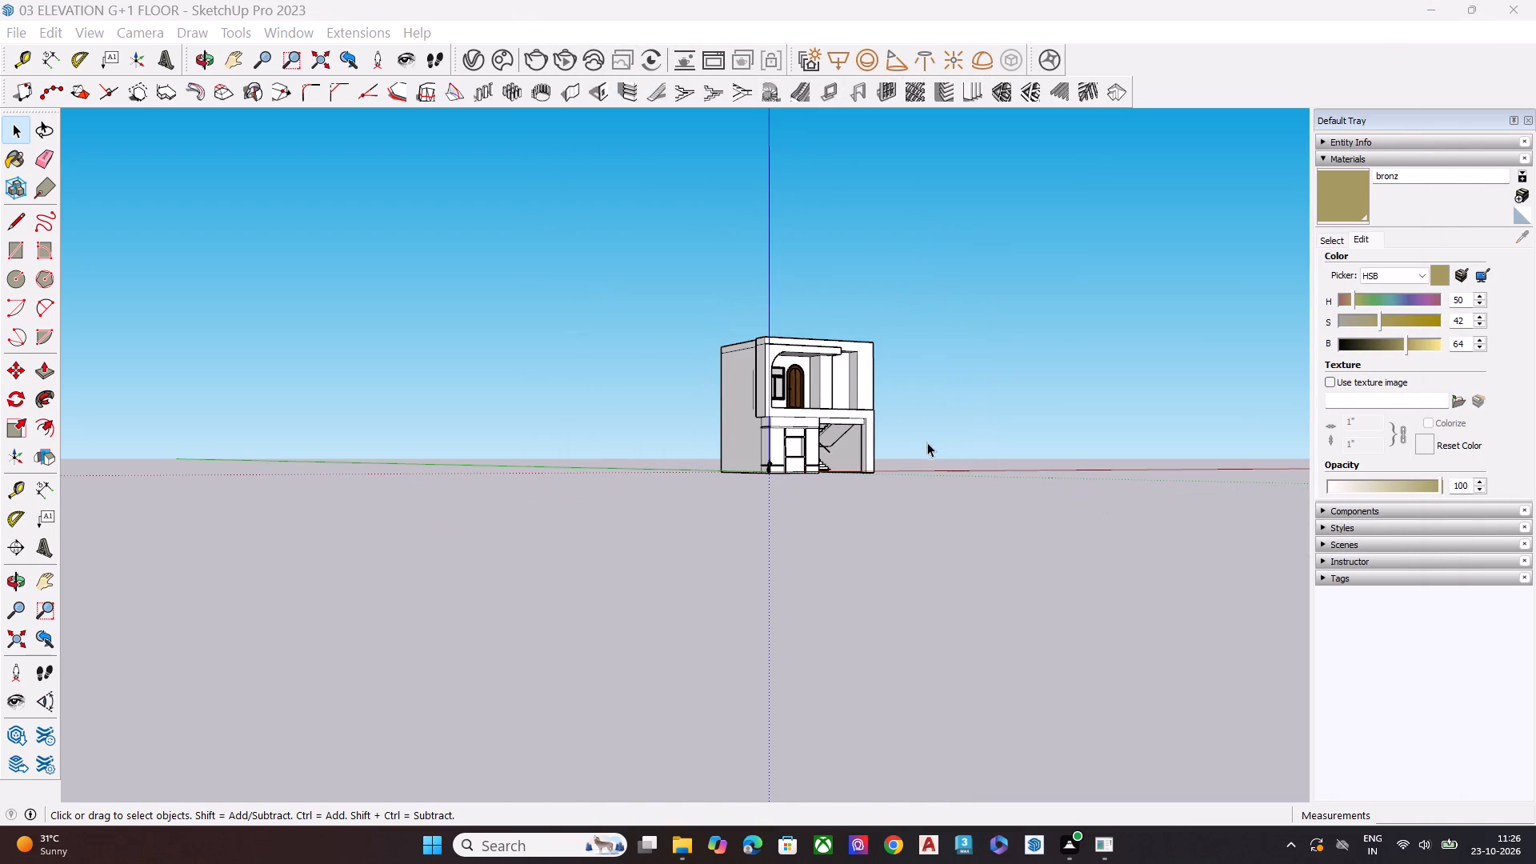
pyautogui.middleClick(811, 507)
pyautogui.scroll(2, 806, 484)
pyautogui.scroll(-2, 849, 419)
pyautogui.scroll(6, 862, 402)
pyautogui.scroll(6, 942, 501)
pyautogui.moveTo(875, 490); pyautogui.dragTo(808, 491, button='middle')
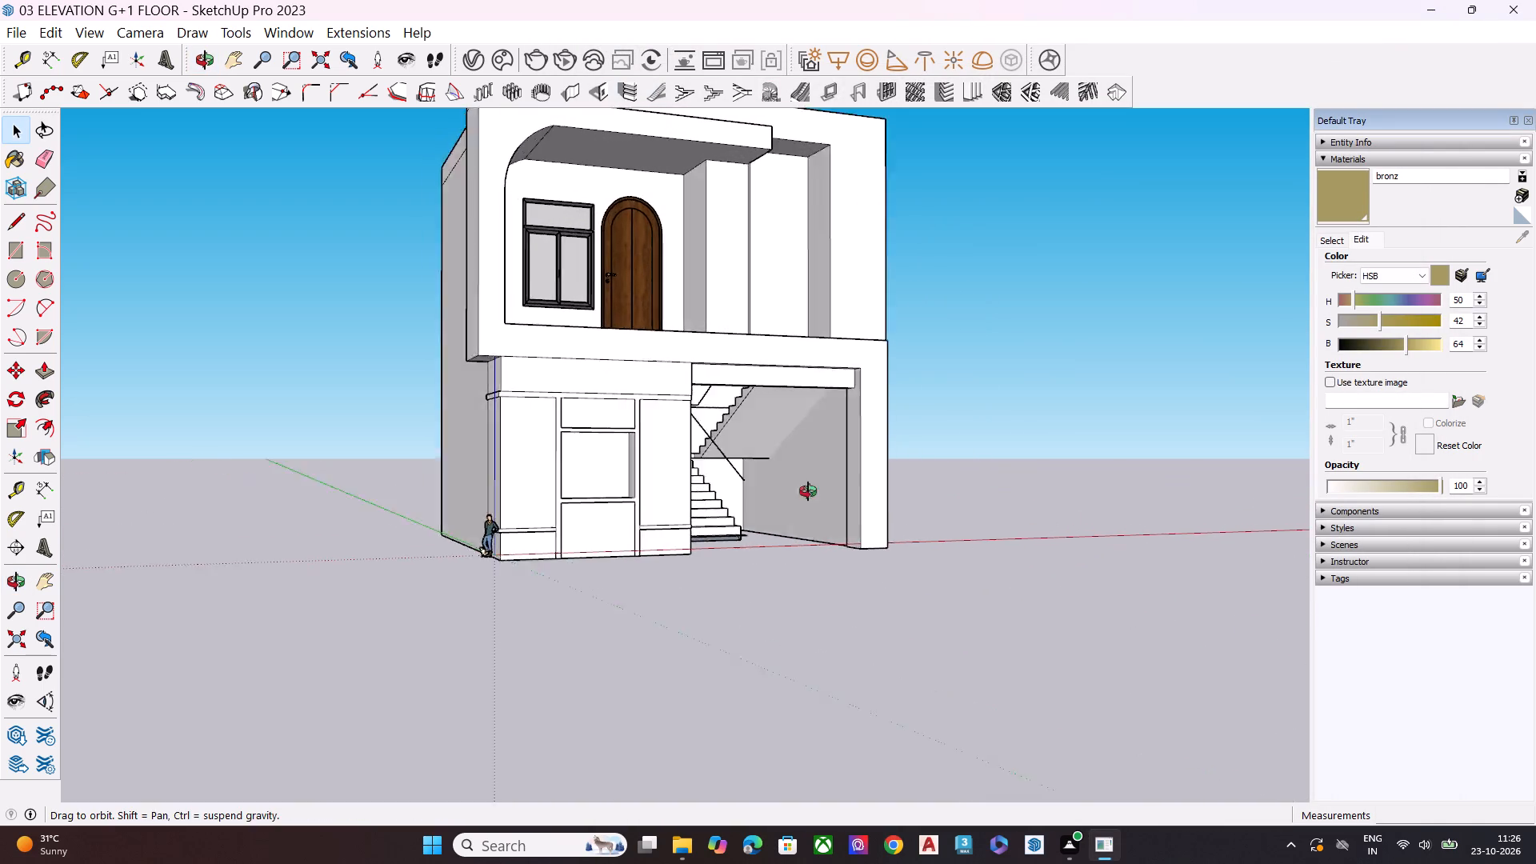
pyautogui.moveTo(808, 491); pyautogui.dragTo(622, 496, button='middle')
pyautogui.scroll(-9, 727, 487)
pyautogui.scroll(1, 734, 353)
pyautogui.moveTo(742, 328); pyautogui.dragTo(805, 290, button='middle')
pyautogui.scroll(5, 669, 375)
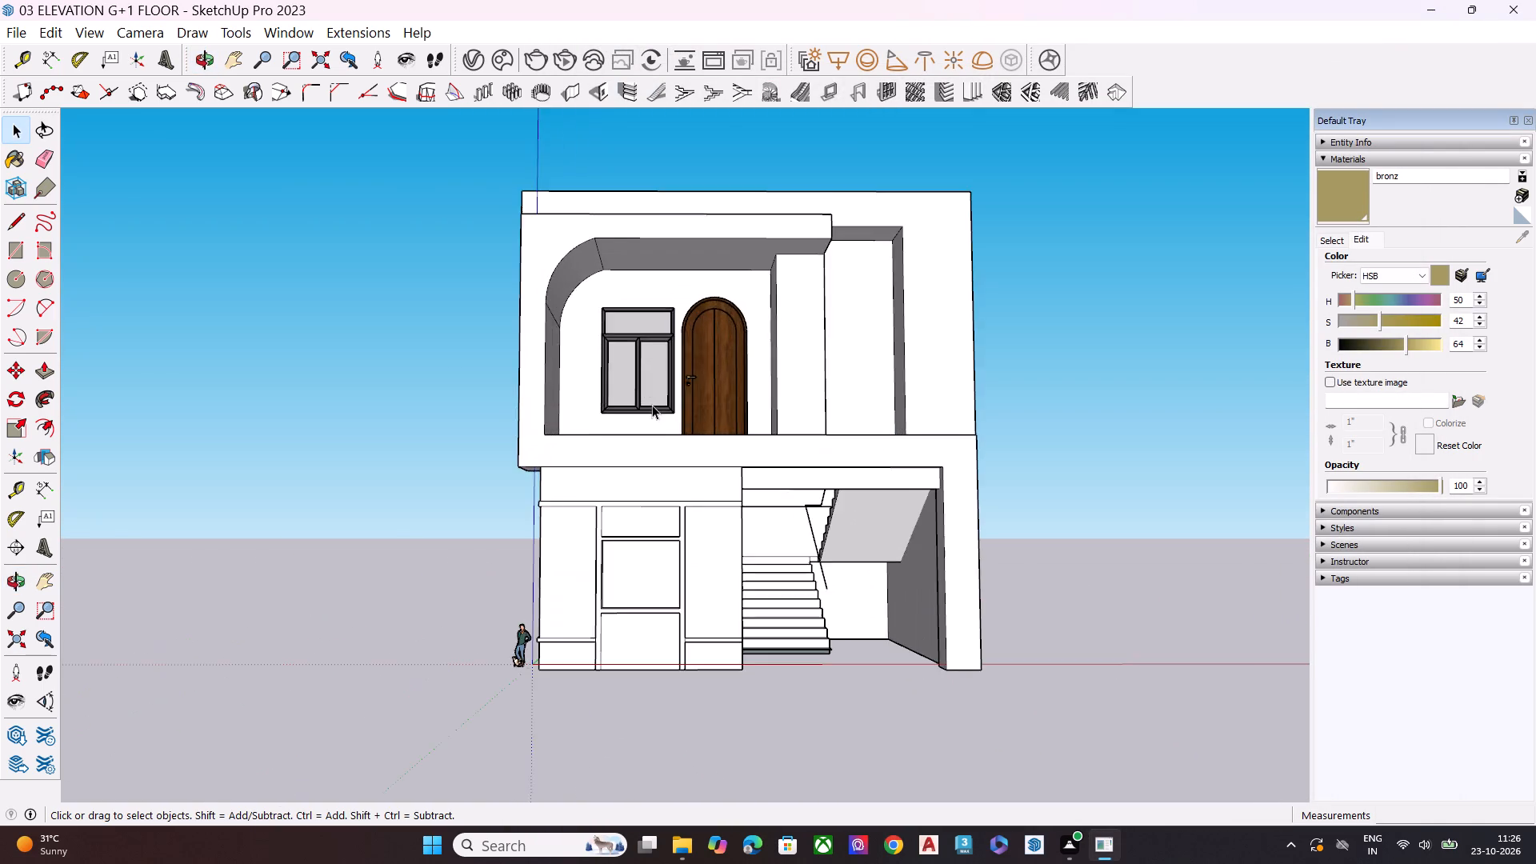
pyautogui.scroll(-5, 656, 416)
pyautogui.scroll(5, 812, 415)
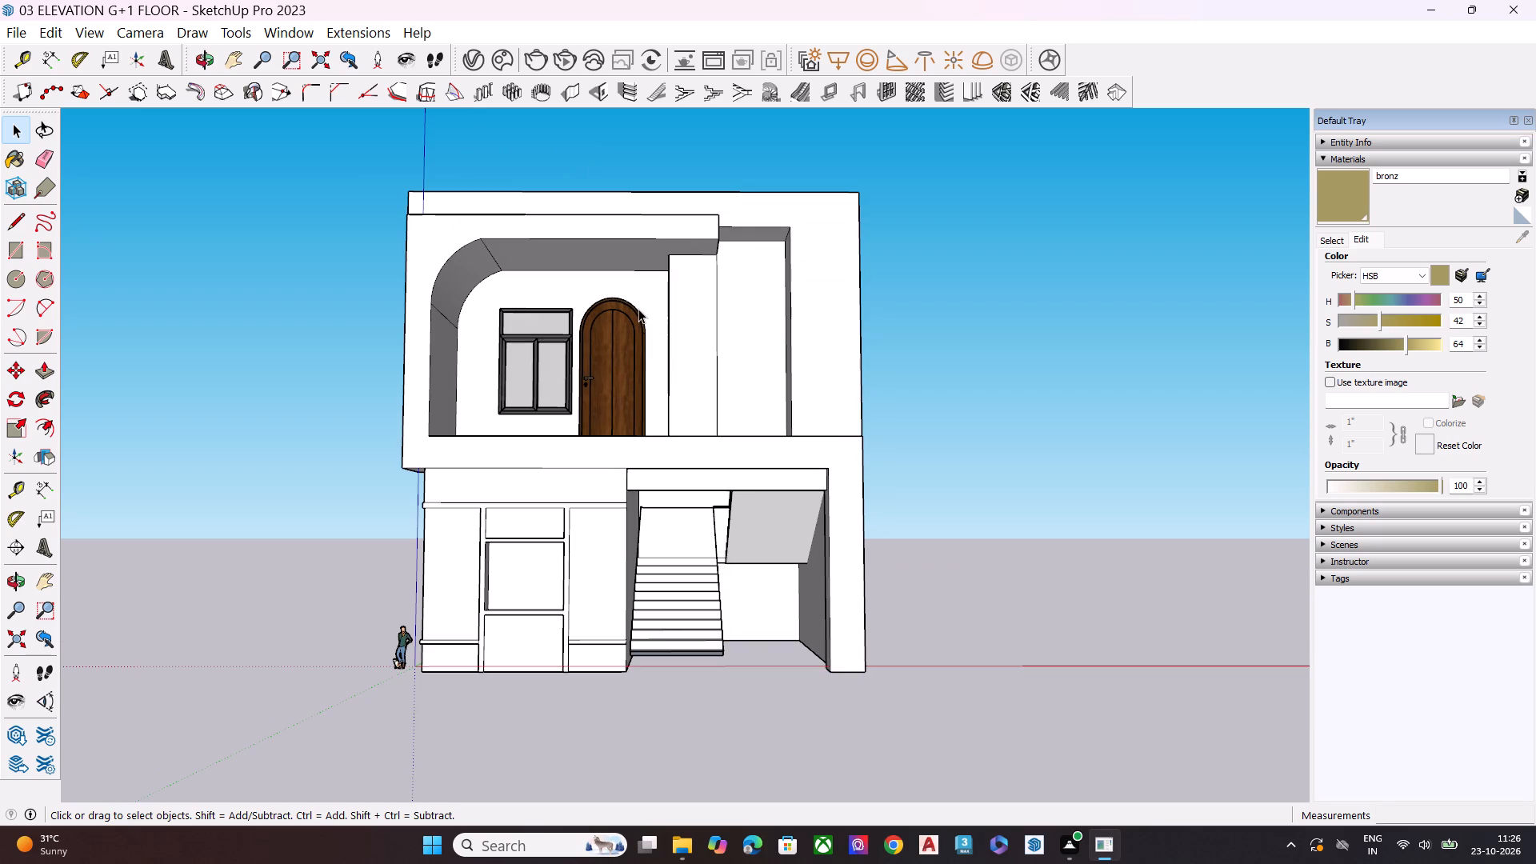
pyautogui.press('space')
pyautogui.press('space')
pyautogui.doubleClick(1081, 433)
pyautogui.press('space')
# Switch to the web browser, look up Asian Paints, and close the results page.
pyautogui.click(902, 851)
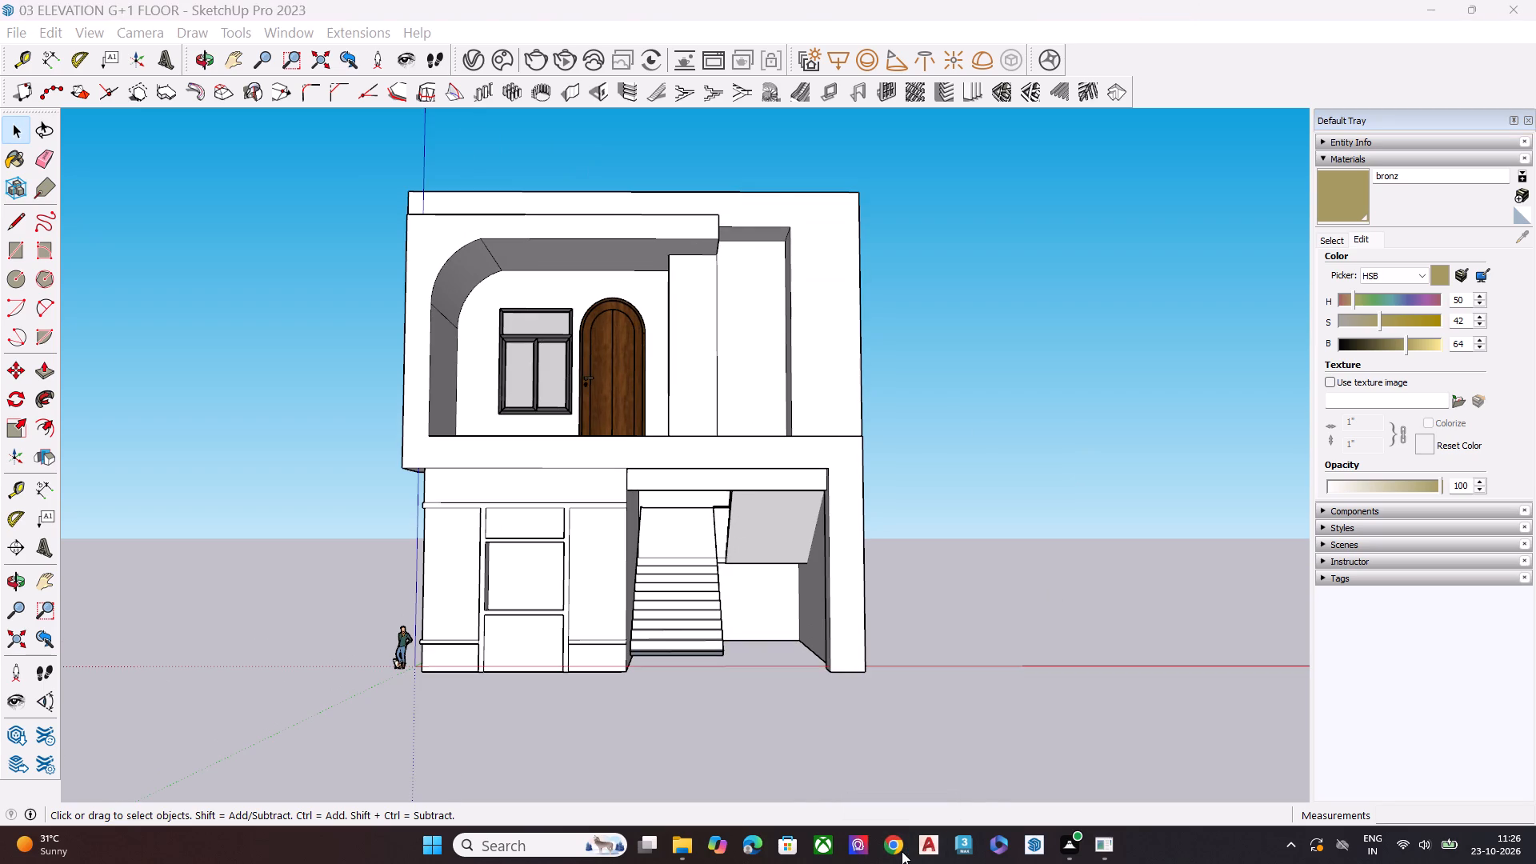
pyautogui.click(312, 464)
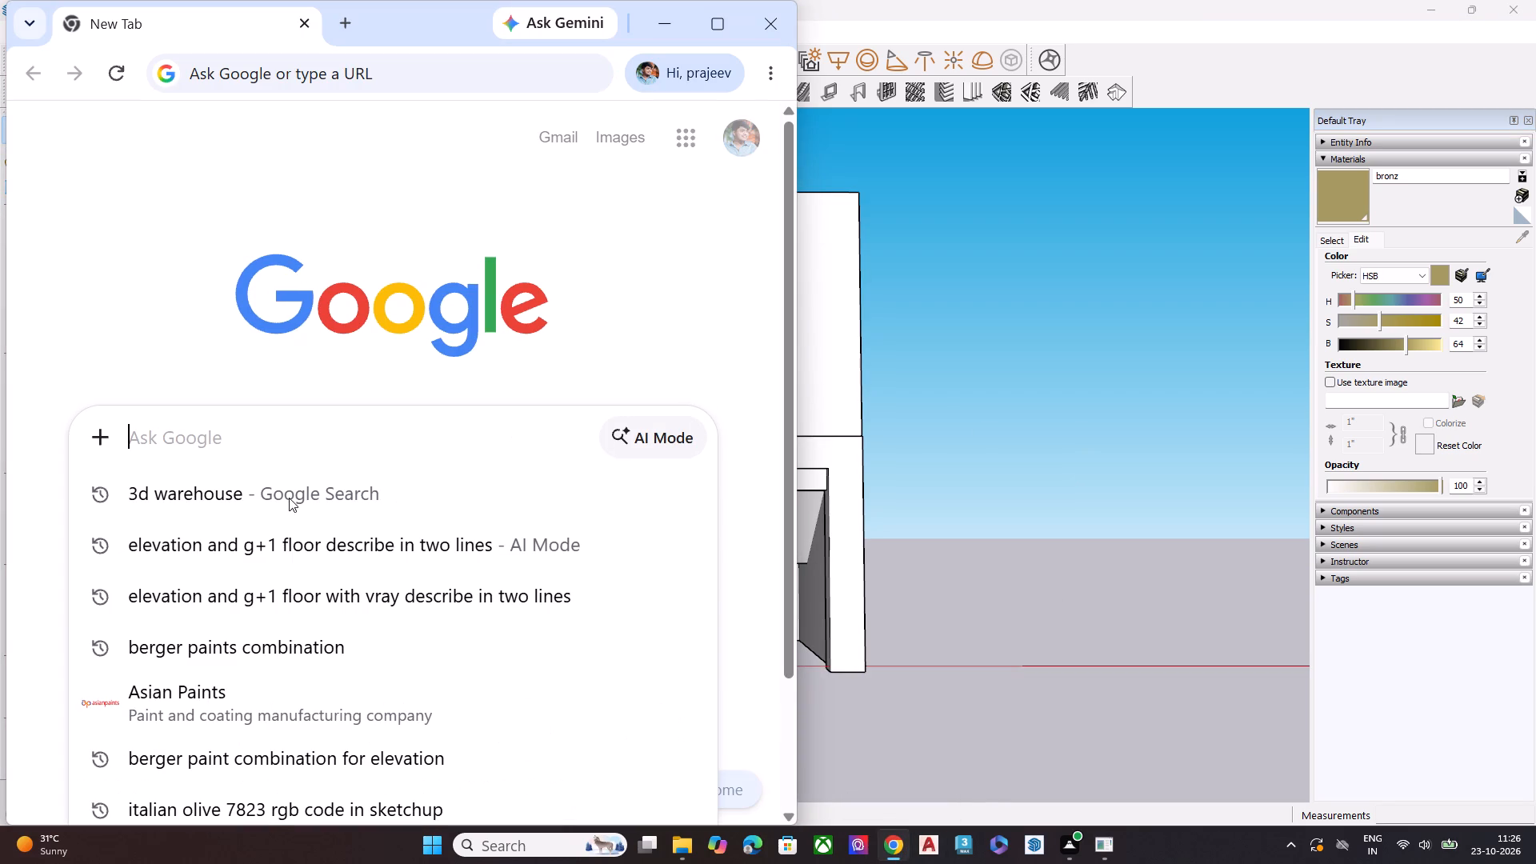
pyautogui.click(207, 690)
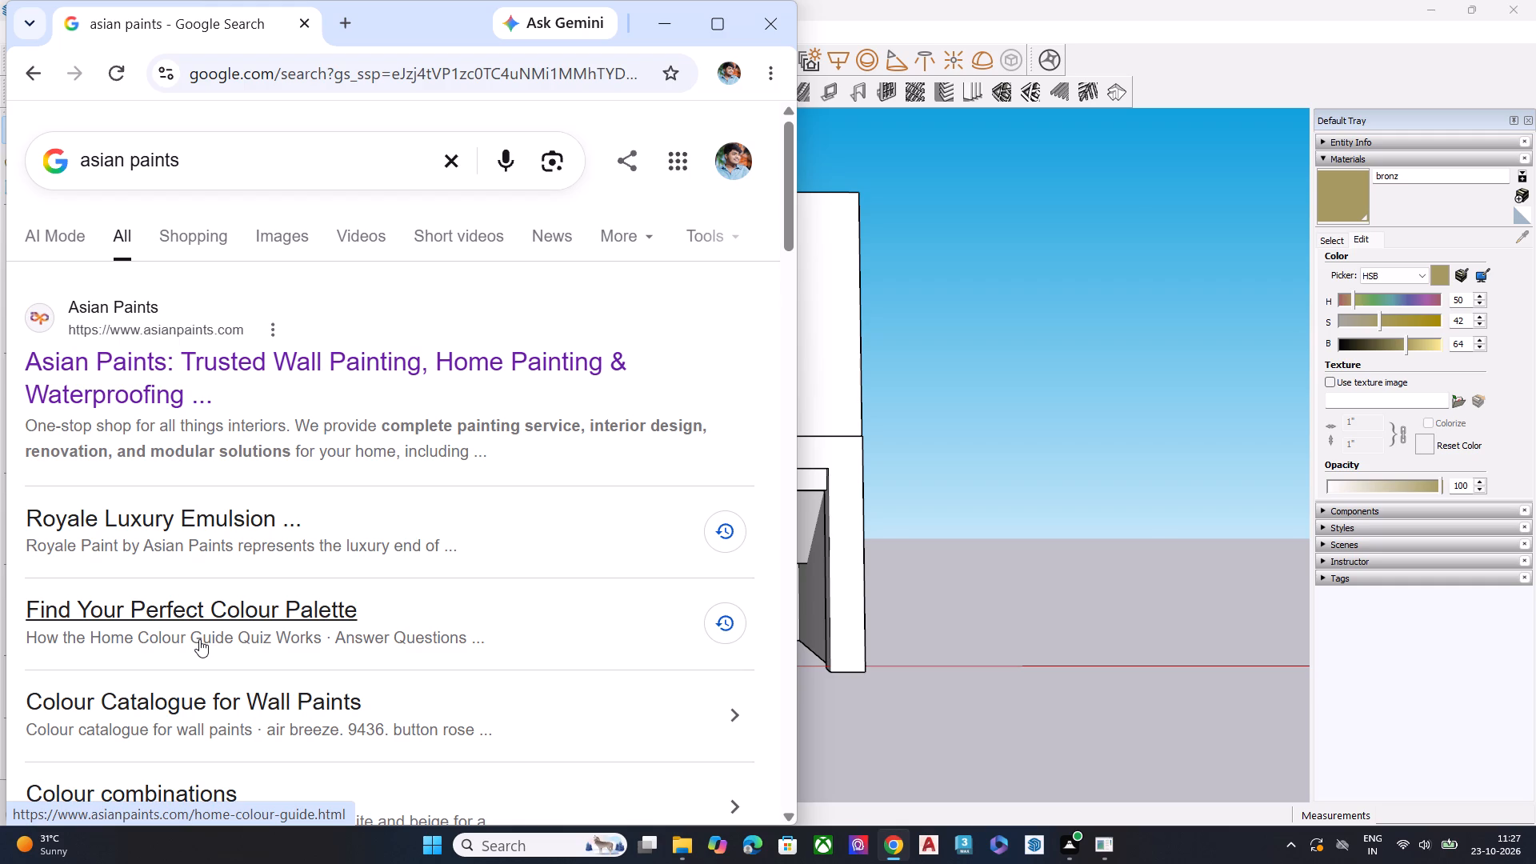
pyautogui.click(349, 27)
pyautogui.click(199, 21)
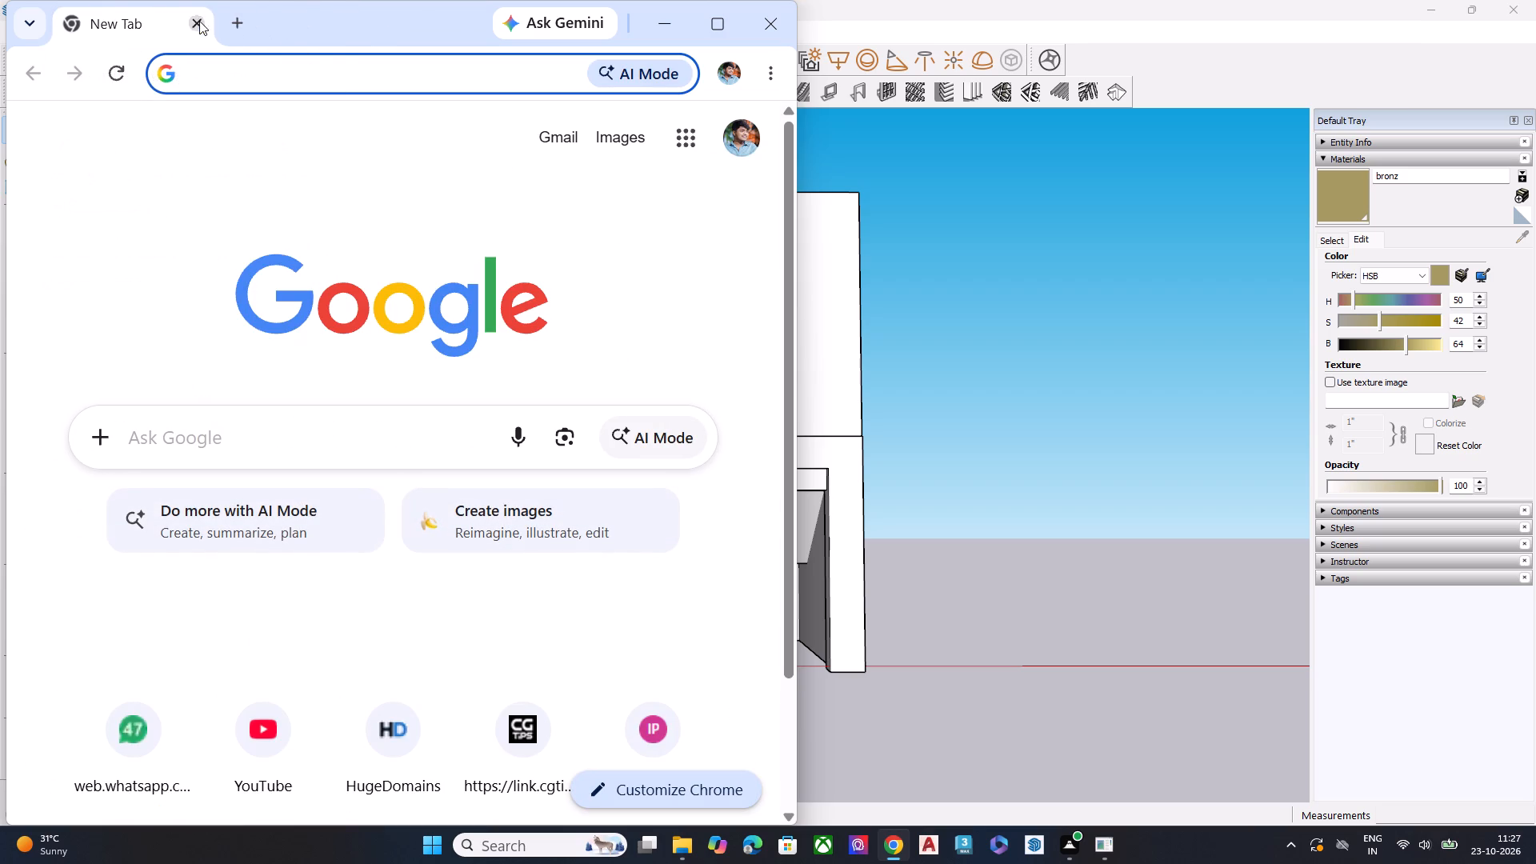
# Search the web for berger paints combination and open Berger's wall colour catalogue.
pyautogui.click(213, 472)
pyautogui.click(218, 446)
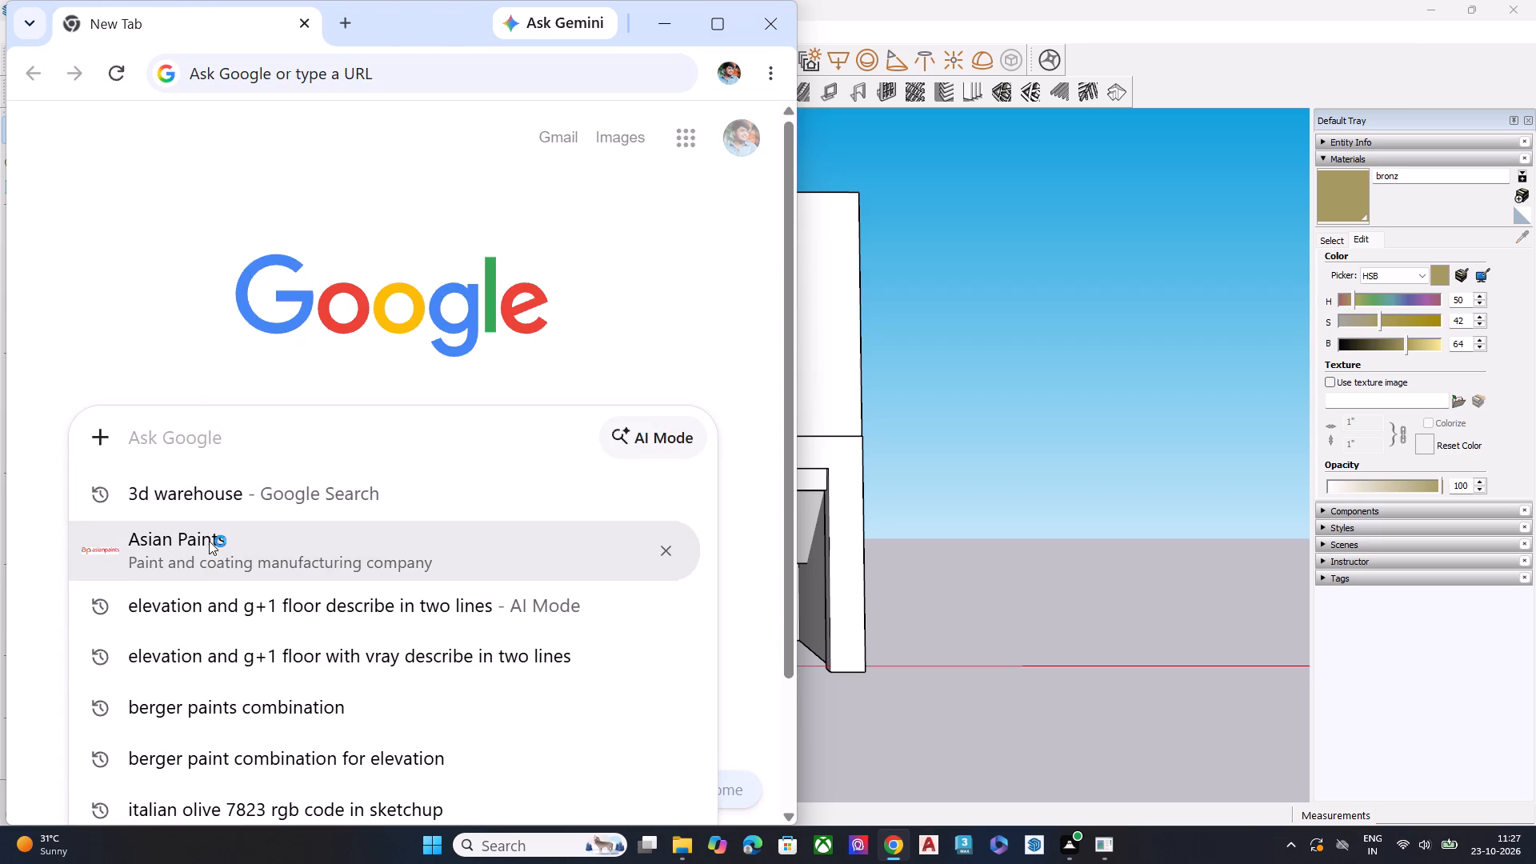
pyautogui.click(202, 716)
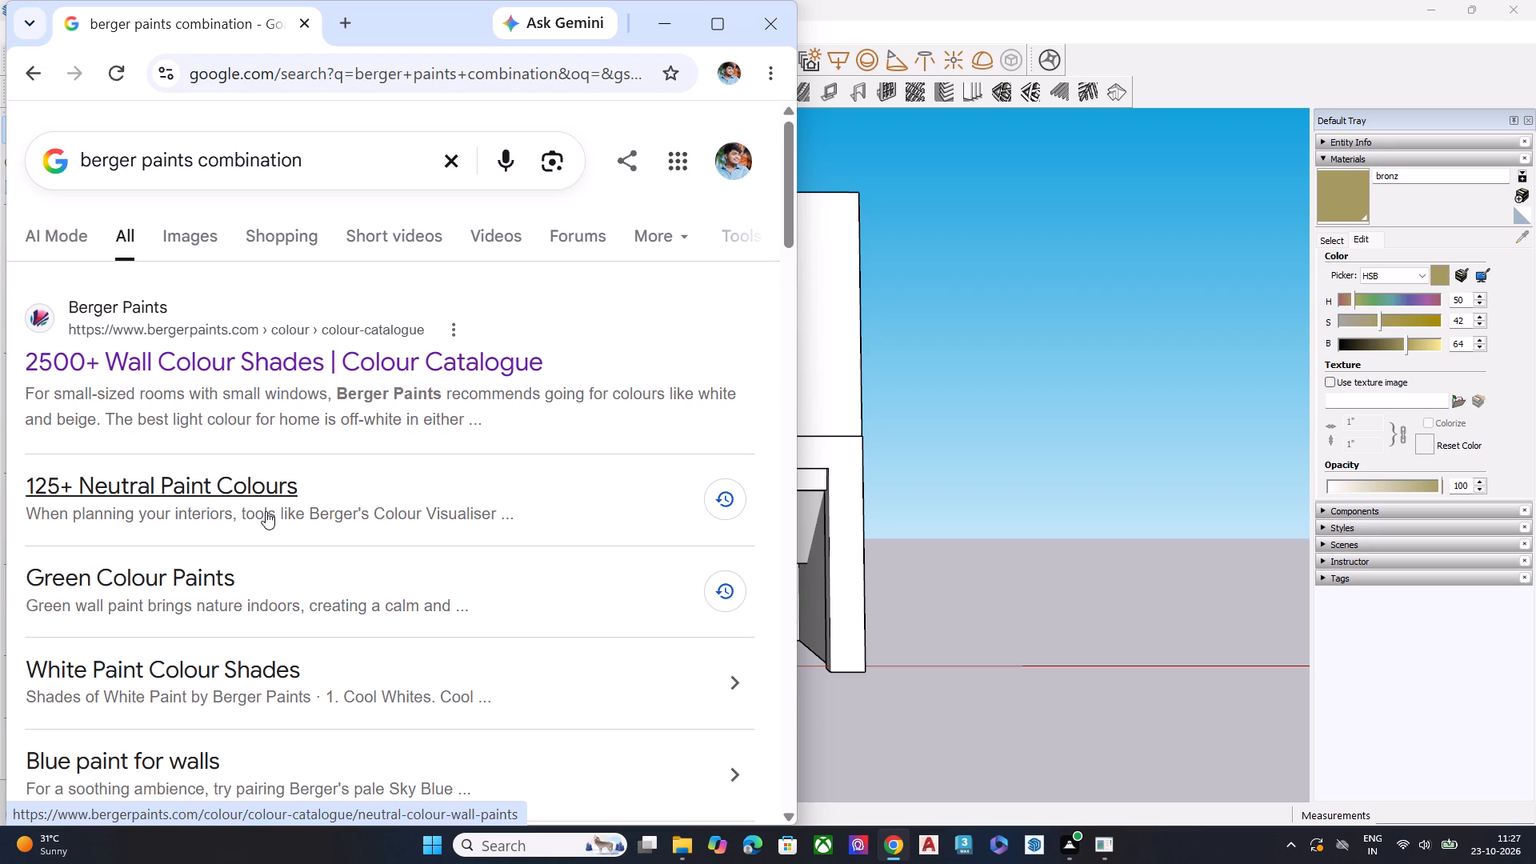
pyautogui.click(275, 374)
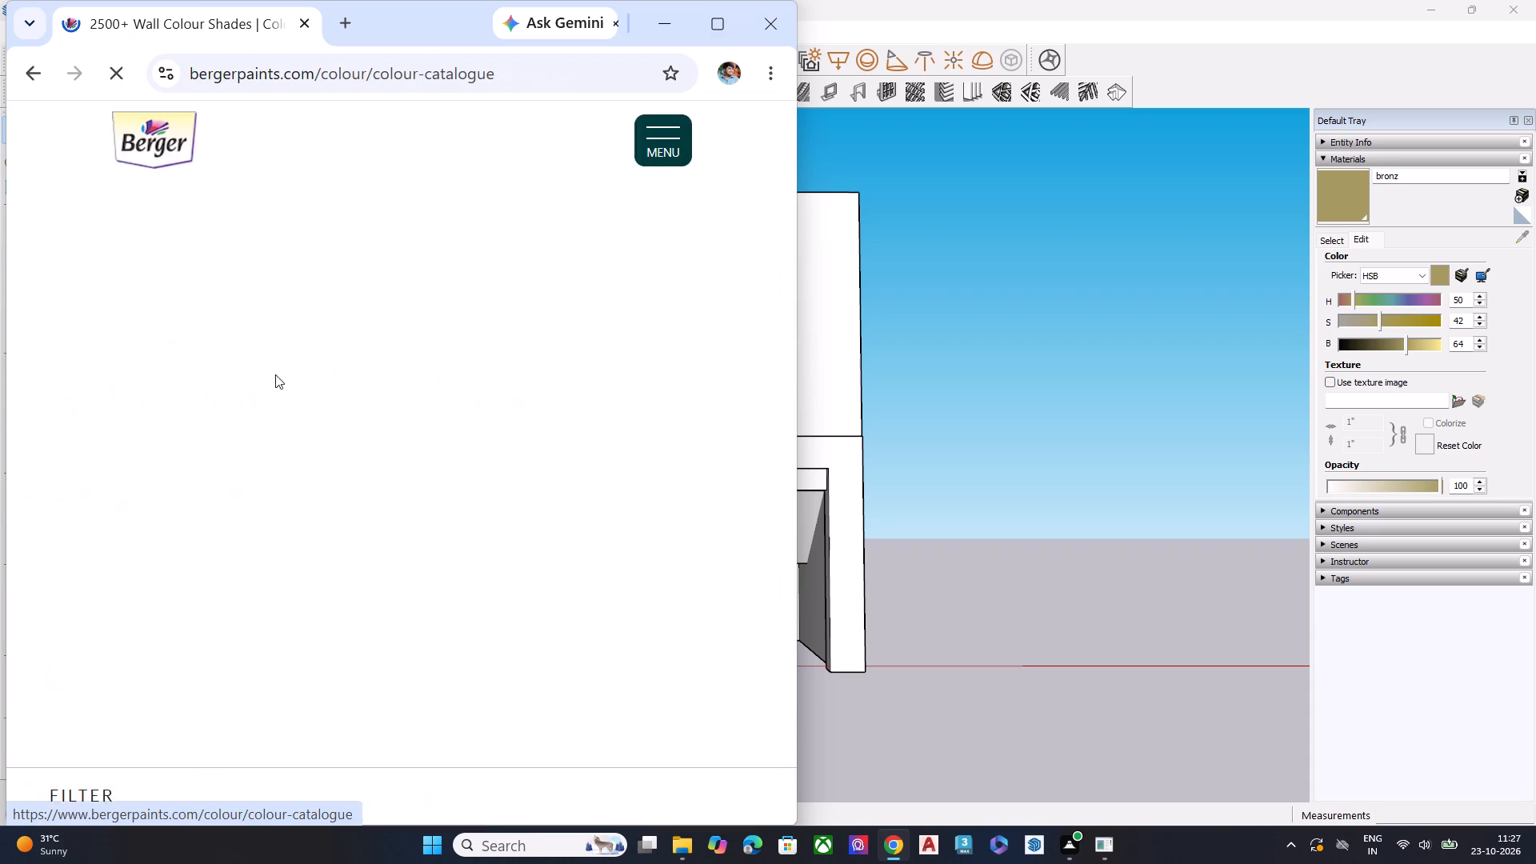
pyautogui.click(400, 614)
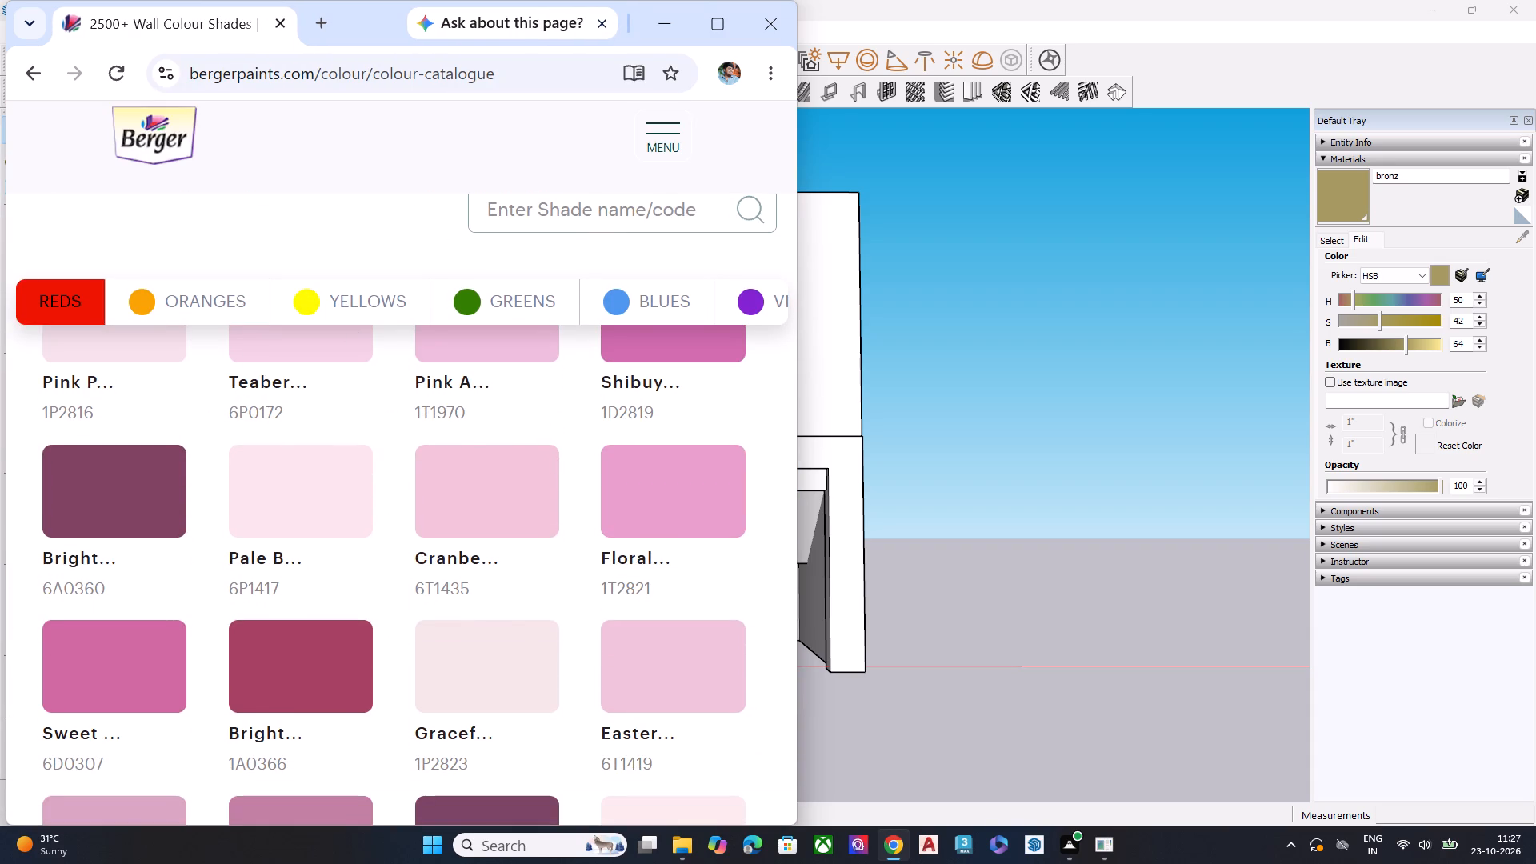
# Look through the catalogue's shade families, including Greens, and open the Dark Accents collection.
pyautogui.moveTo(576, 310); pyautogui.dragTo(792, 306)
pyautogui.moveTo(392, 311); pyautogui.dragTo(476, 308)
pyautogui.click(518, 310)
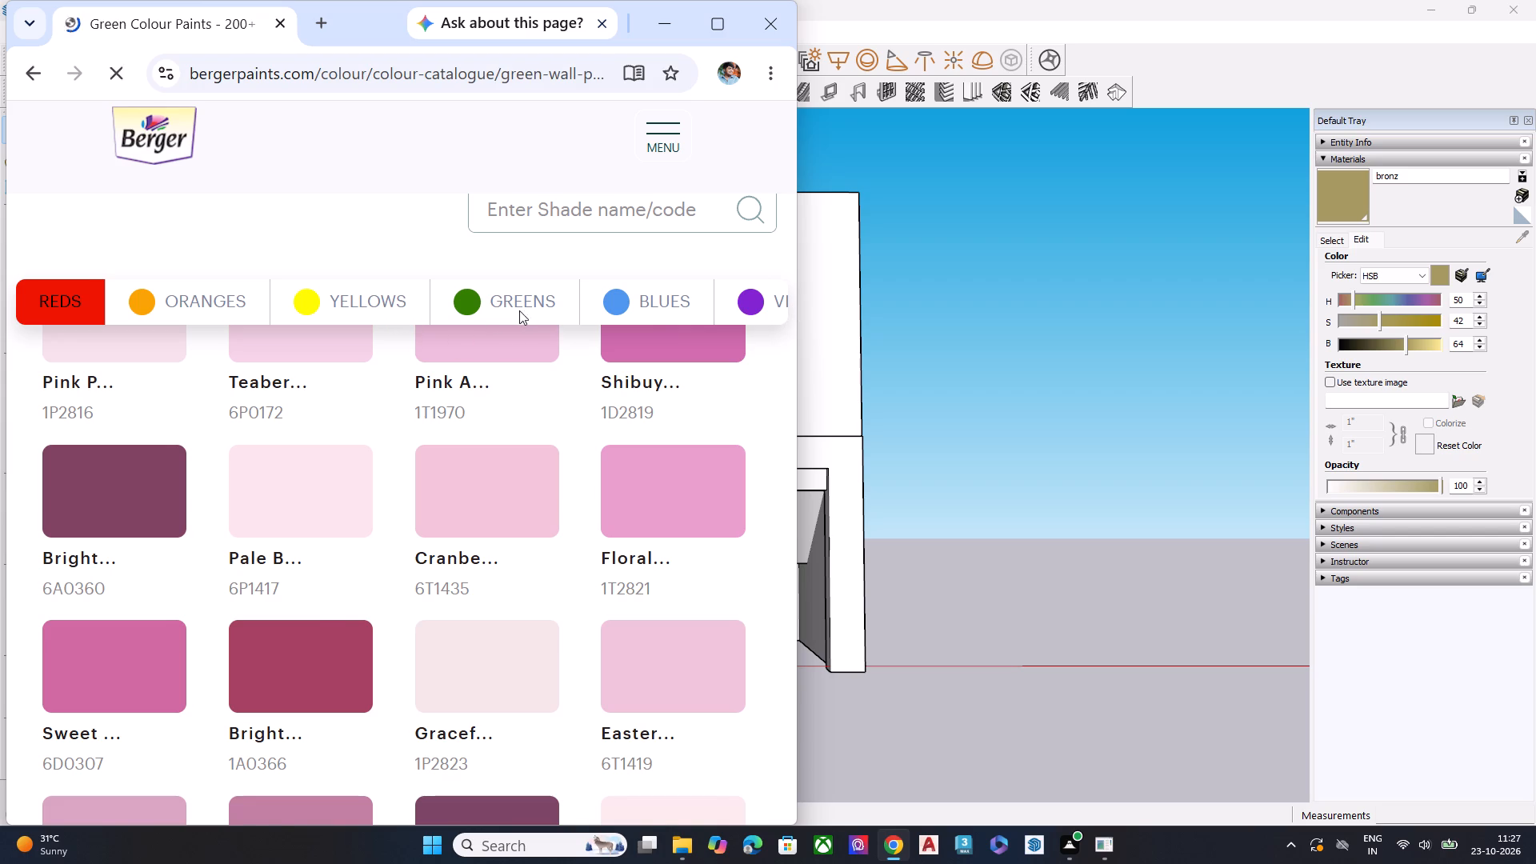
pyautogui.click(38, 78)
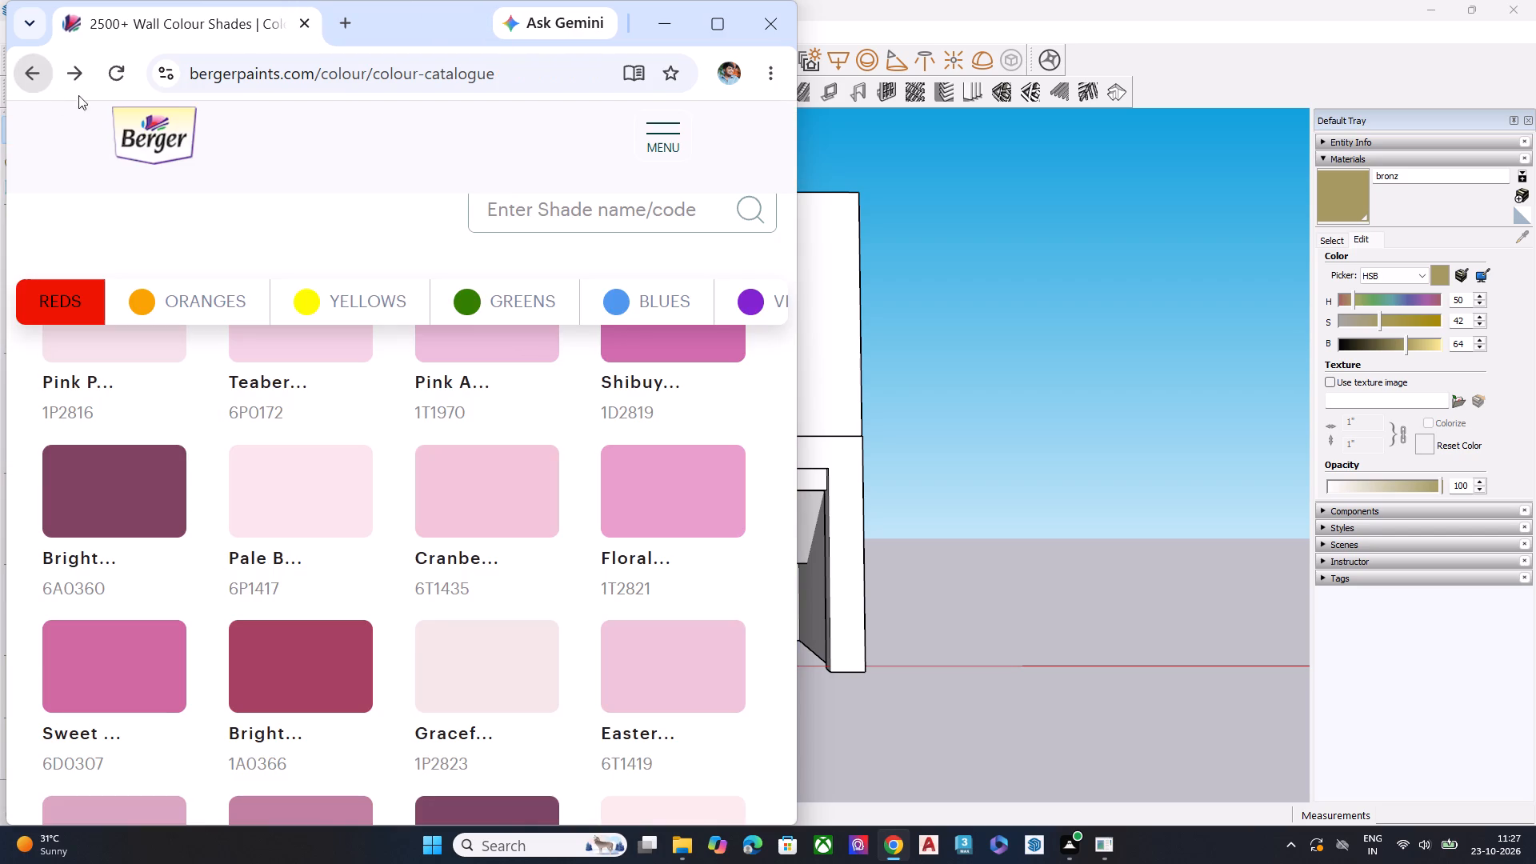
pyautogui.moveTo(364, 293); pyautogui.dragTo(736, 310)
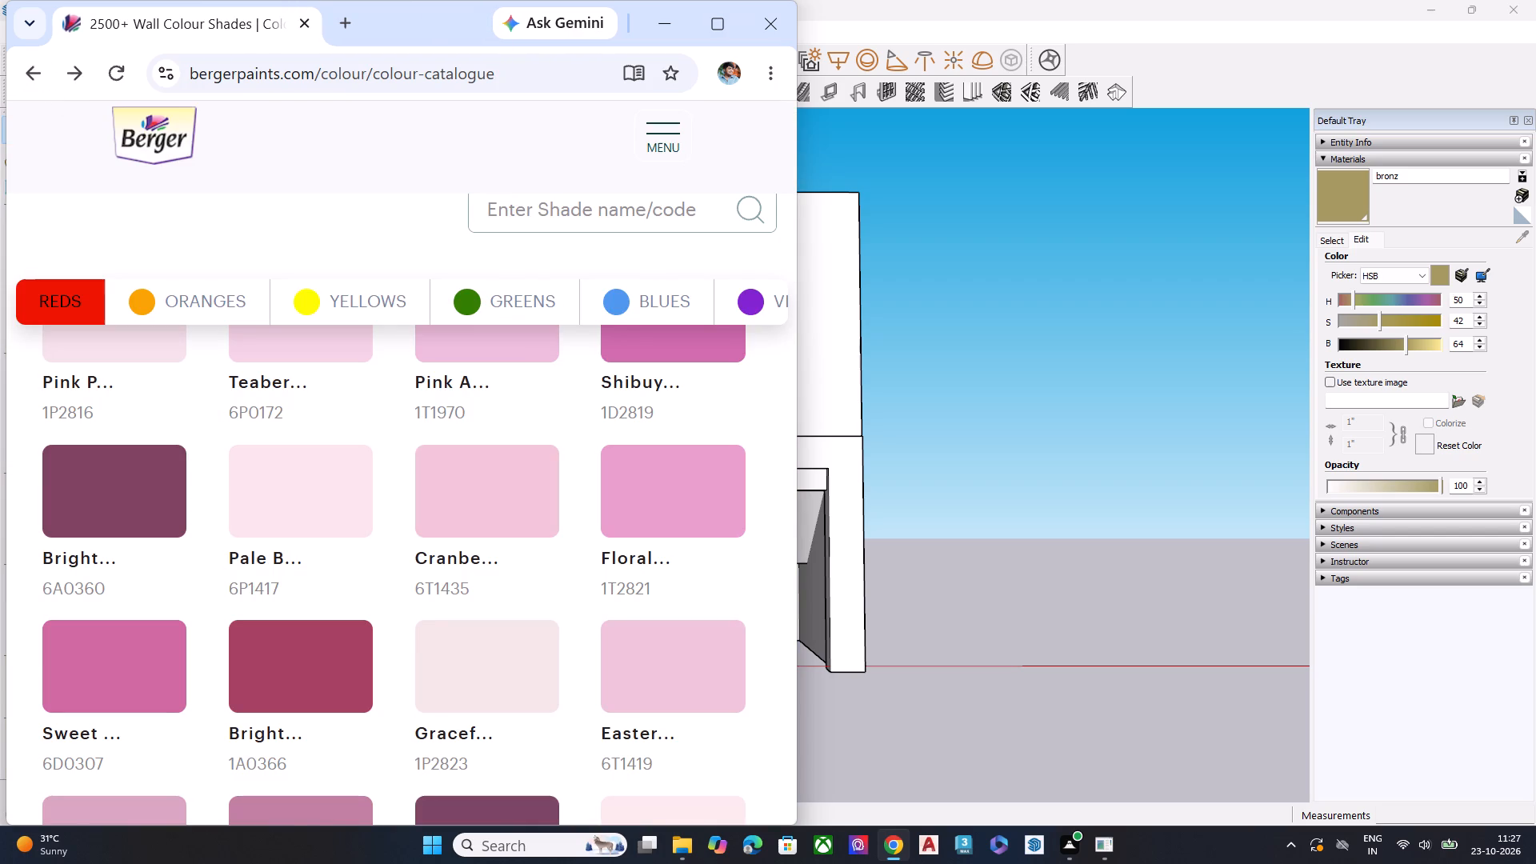
pyautogui.click(778, 329)
pyautogui.moveTo(773, 314); pyautogui.dragTo(343, 330)
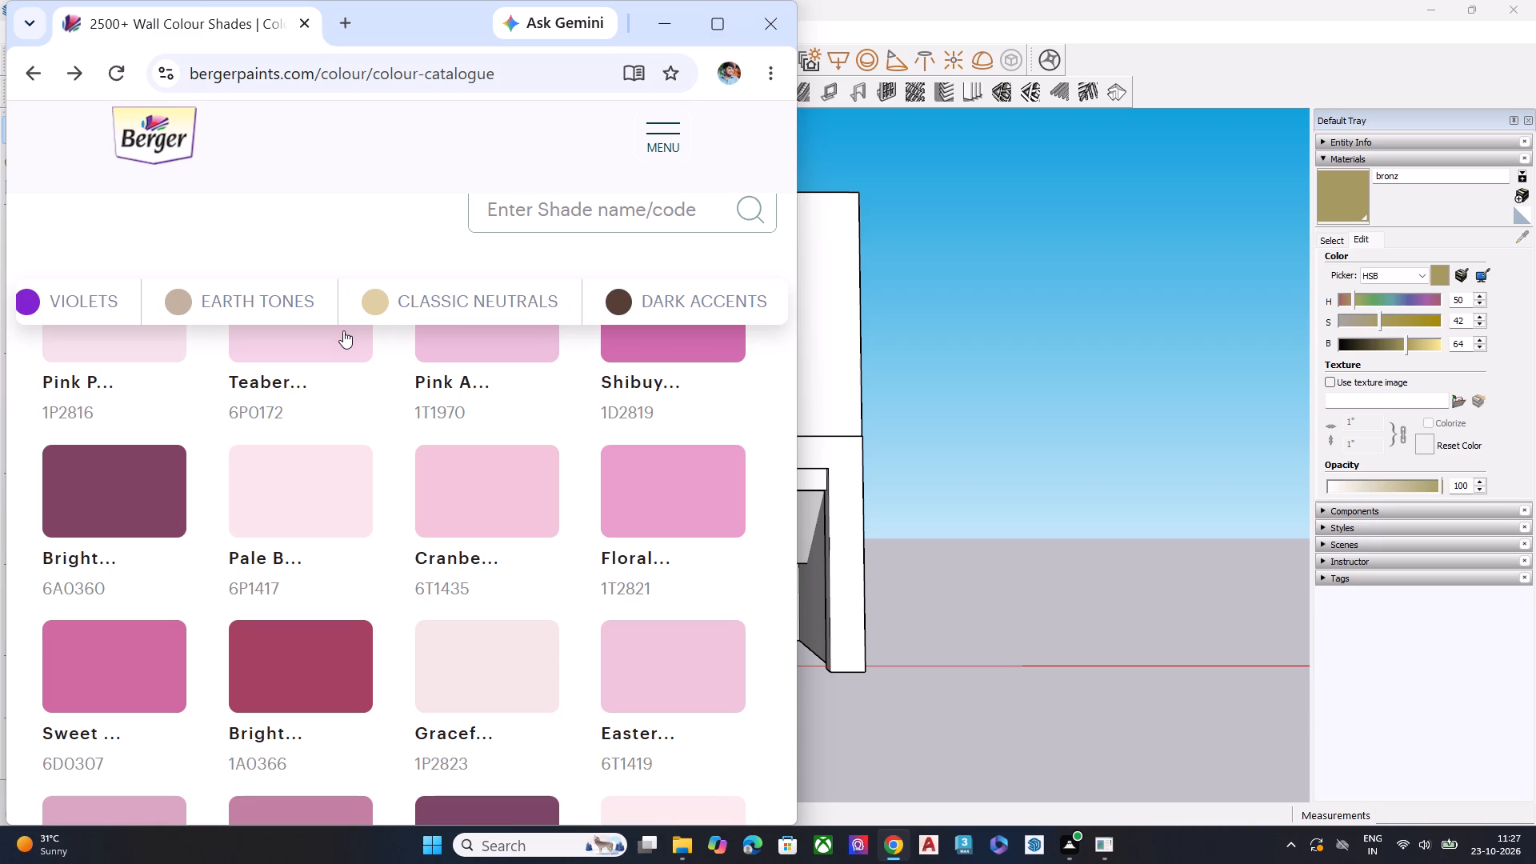
pyautogui.moveTo(343, 330); pyautogui.dragTo(695, 326)
pyautogui.click(696, 309)
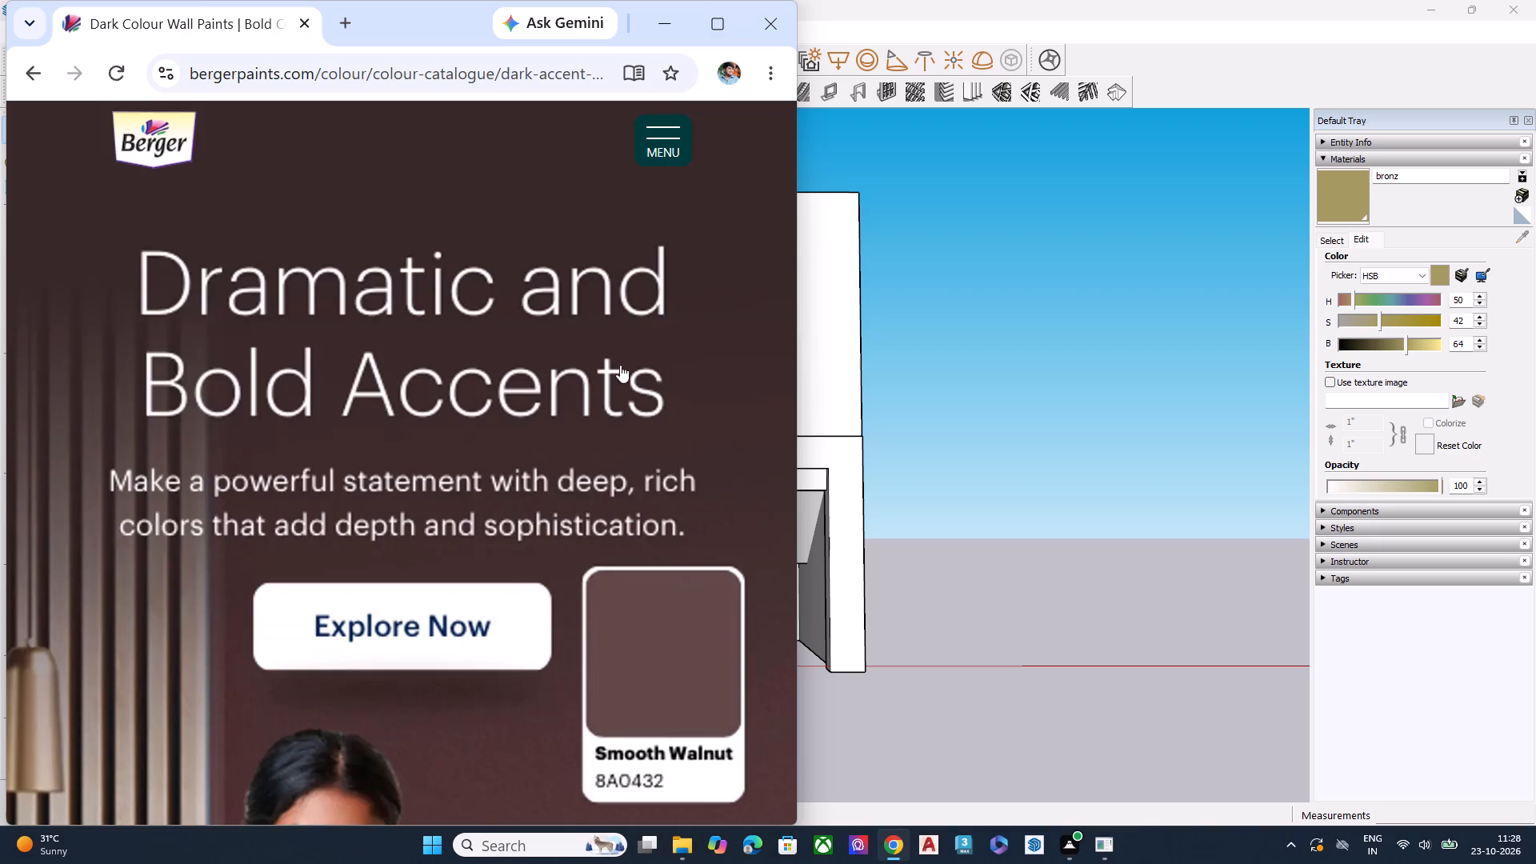
# Examine the shades in Berger's Dark Accents collection for a suitable facade colour.
pyautogui.scroll(-14, 558, 441)
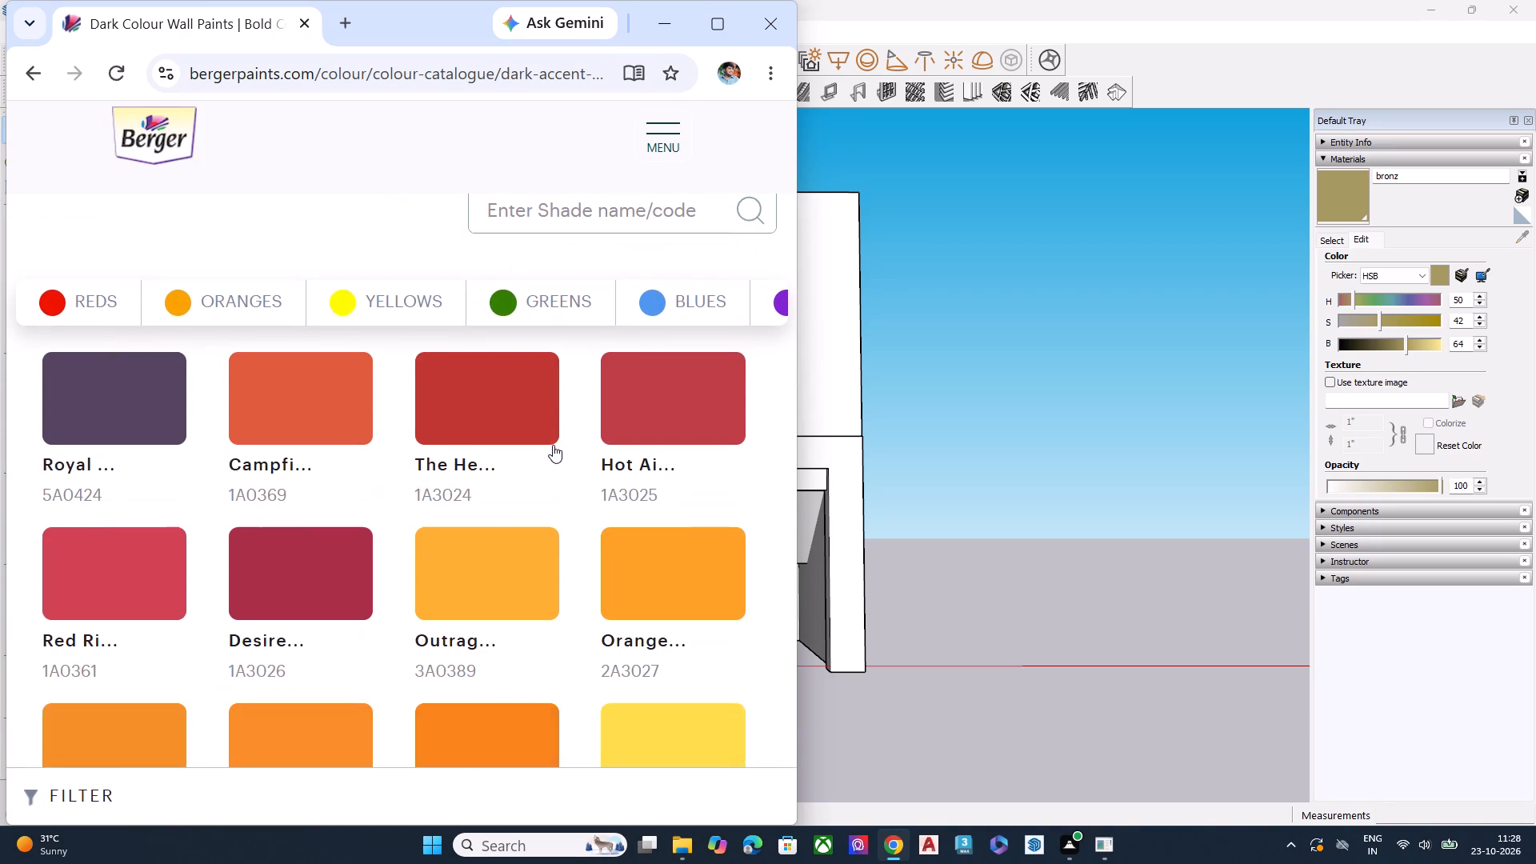
pyautogui.scroll(13, 553, 445)
pyautogui.scroll(-1, 563, 442)
pyautogui.scroll(3, 563, 442)
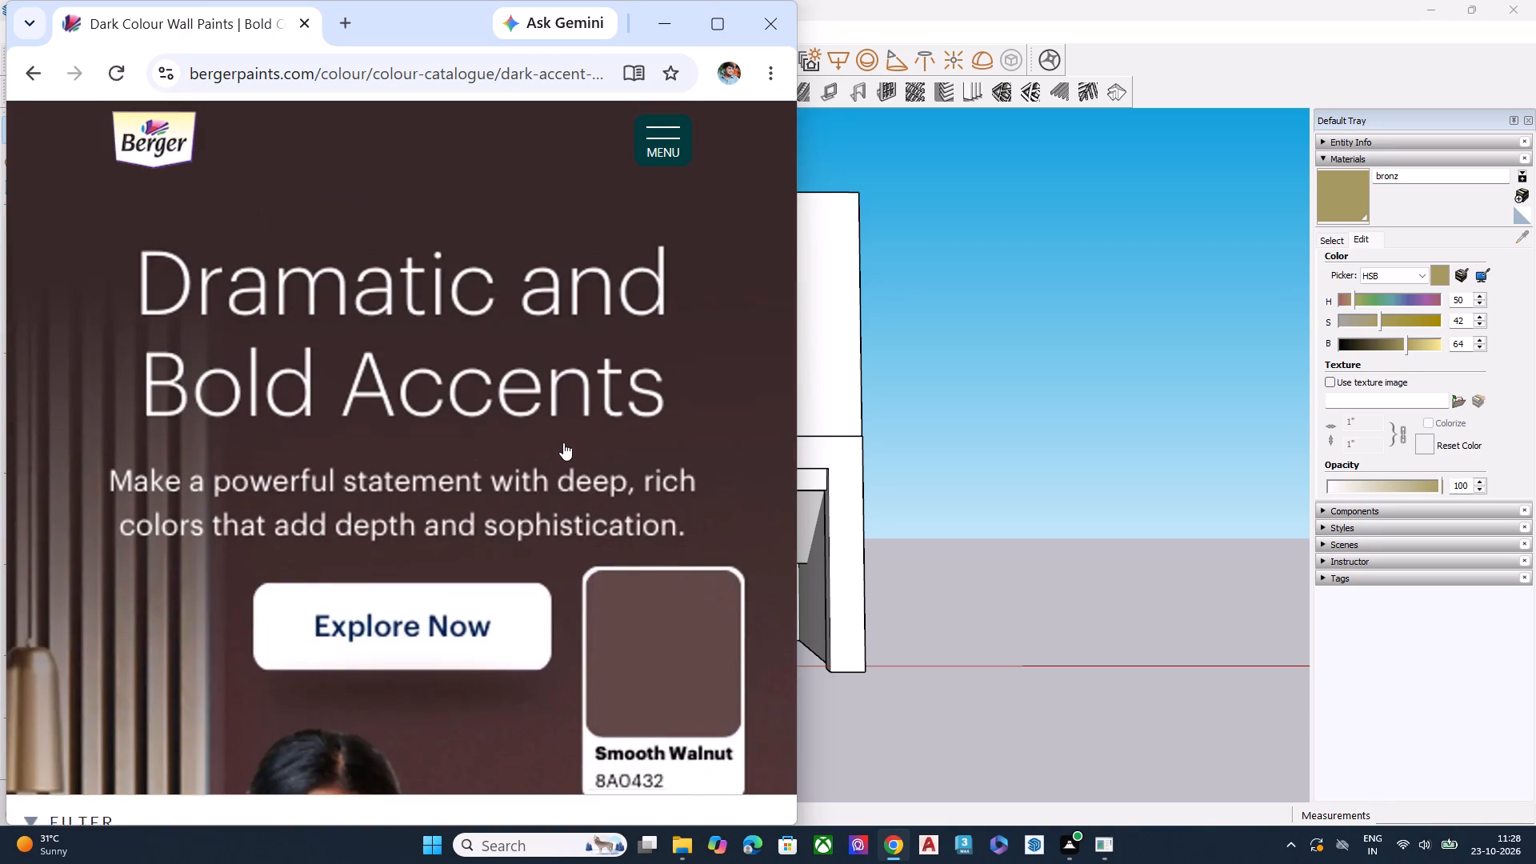
pyautogui.click(488, 611)
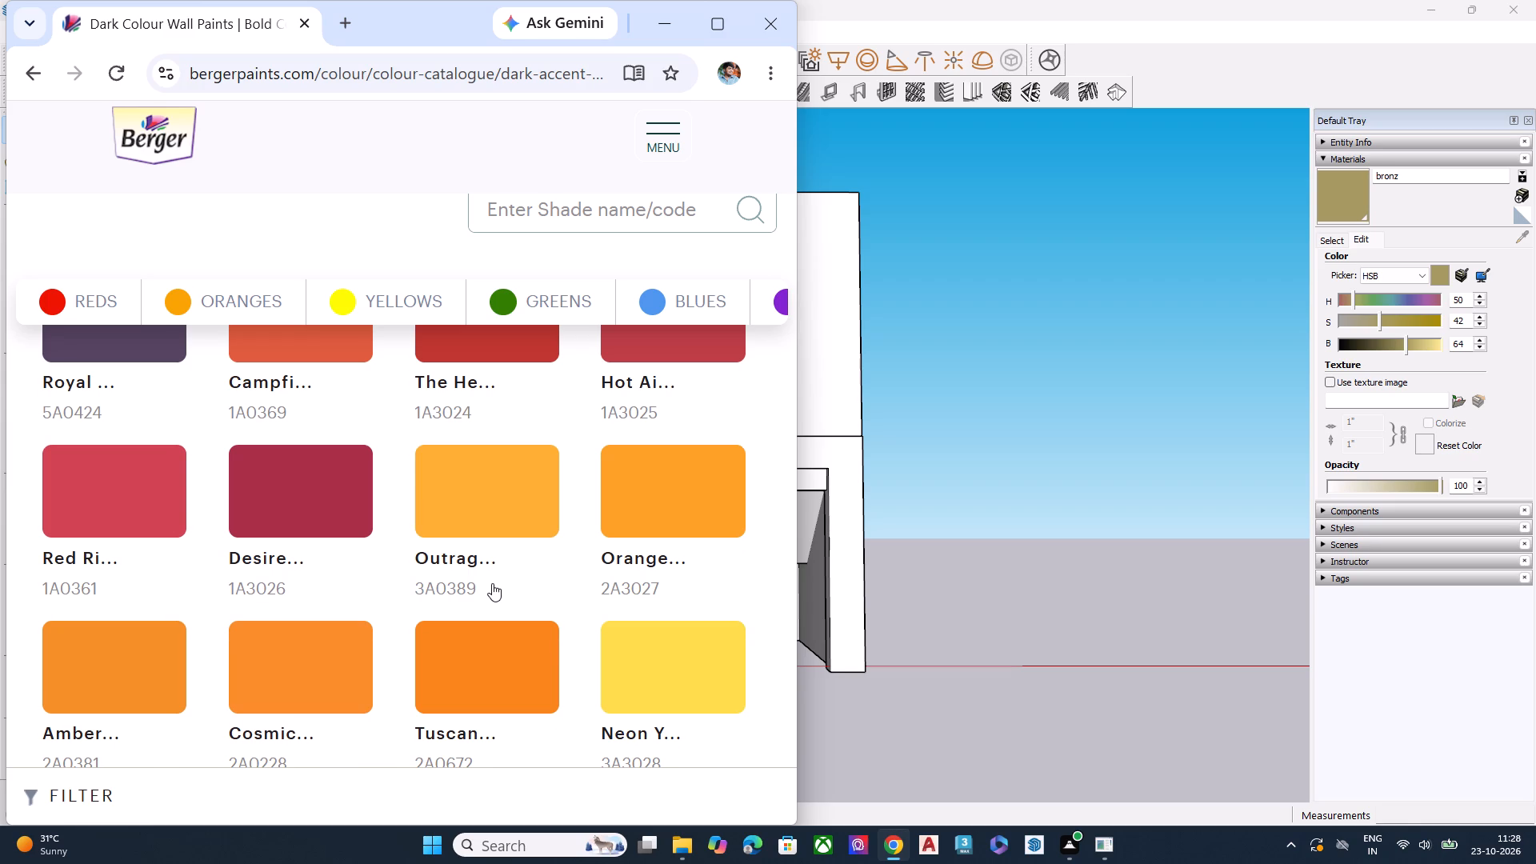
pyautogui.scroll(2, 492, 583)
# Open the Royal Velvet shade and preview it in the bedroom scene with Dim Room as its companion colour.
pyautogui.click(128, 563)
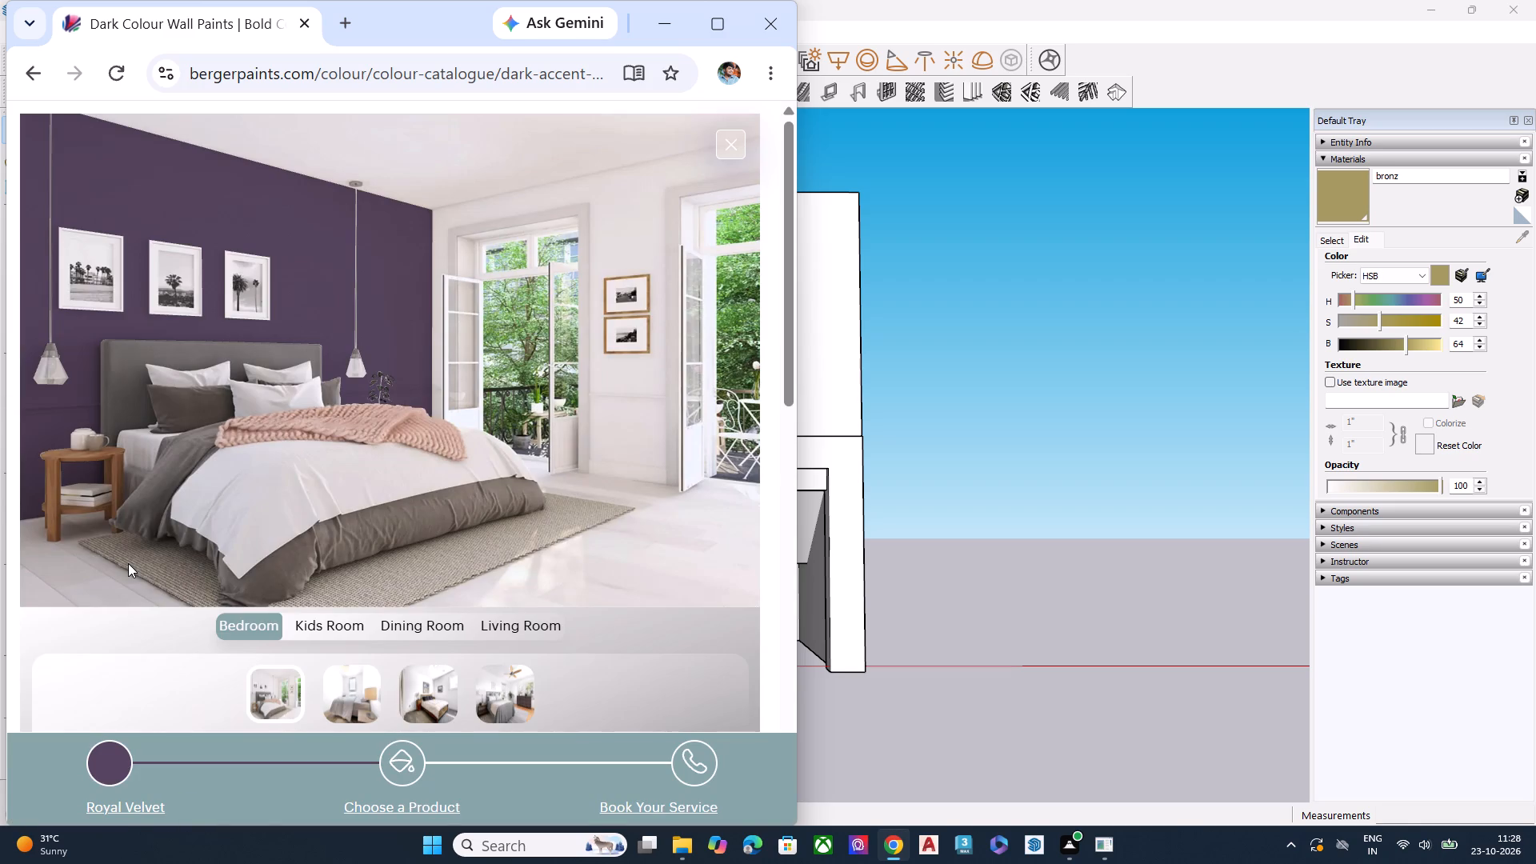
pyautogui.scroll(-2, 377, 578)
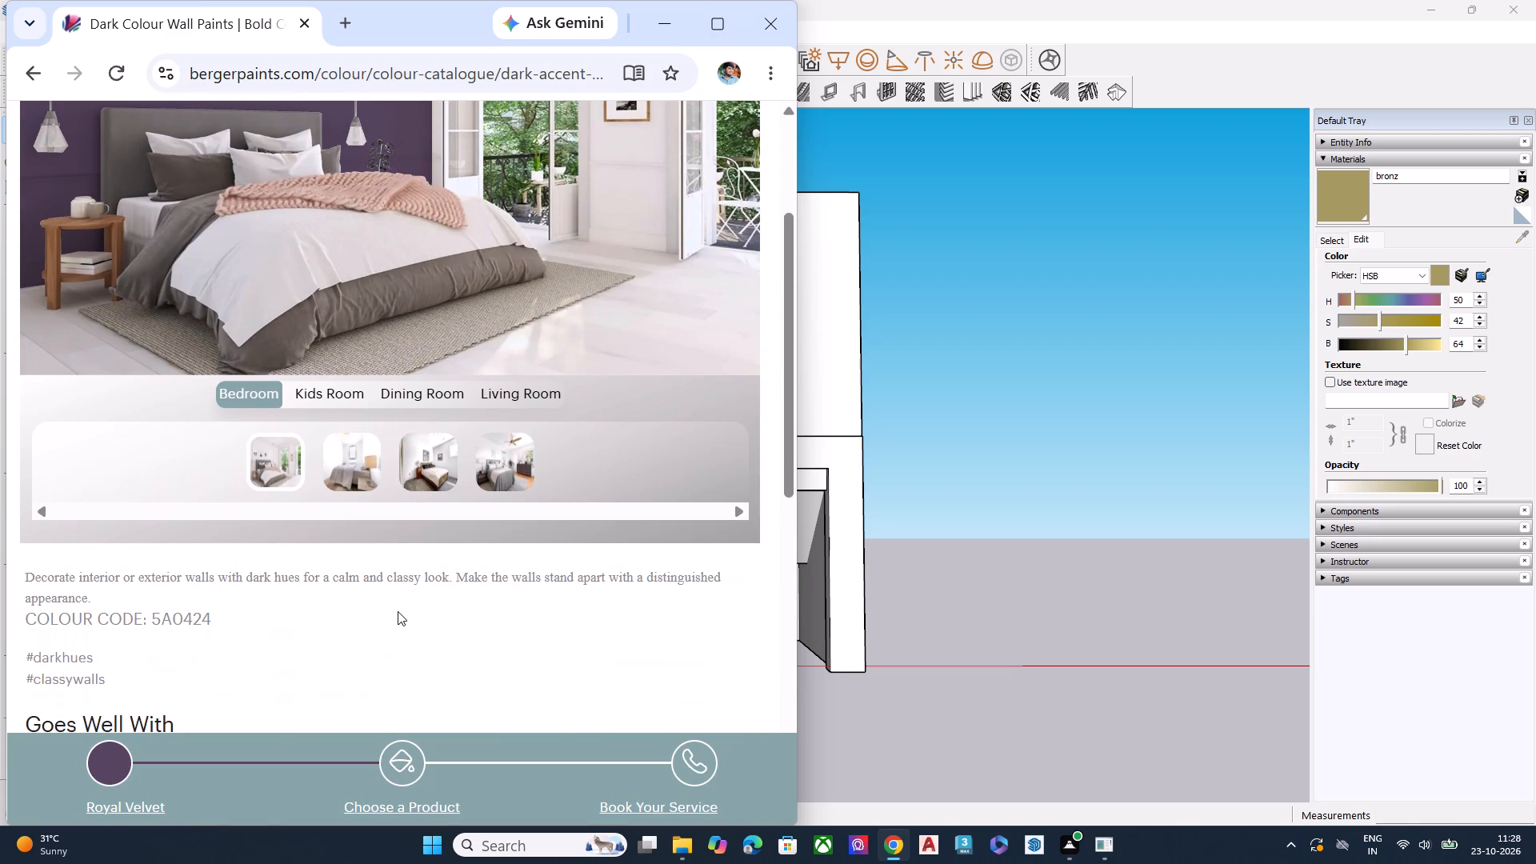
pyautogui.scroll(-2, 393, 517)
pyautogui.click(396, 543)
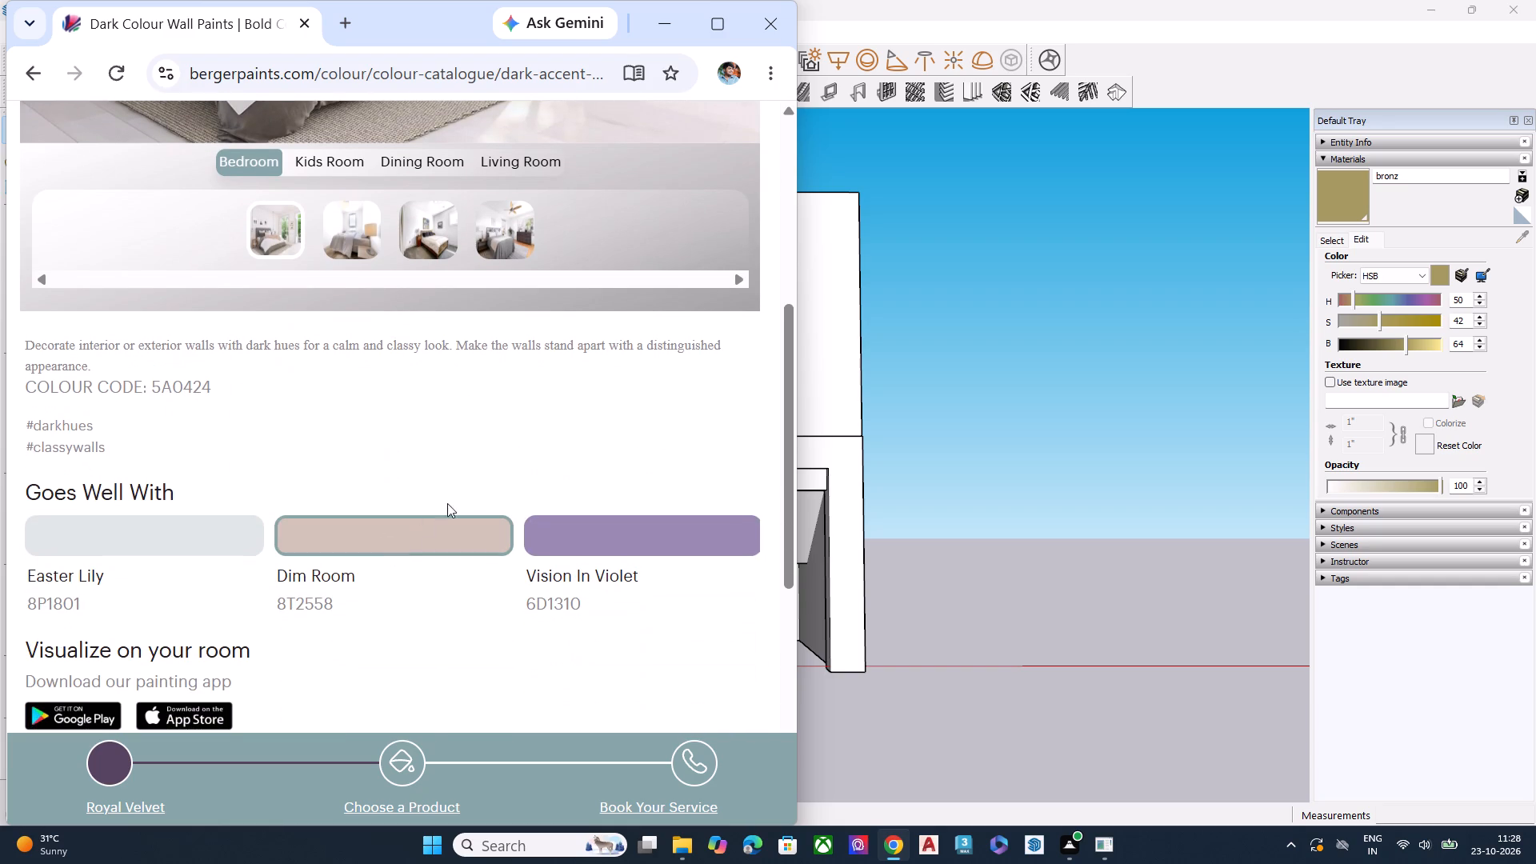
pyautogui.scroll(3, 465, 493)
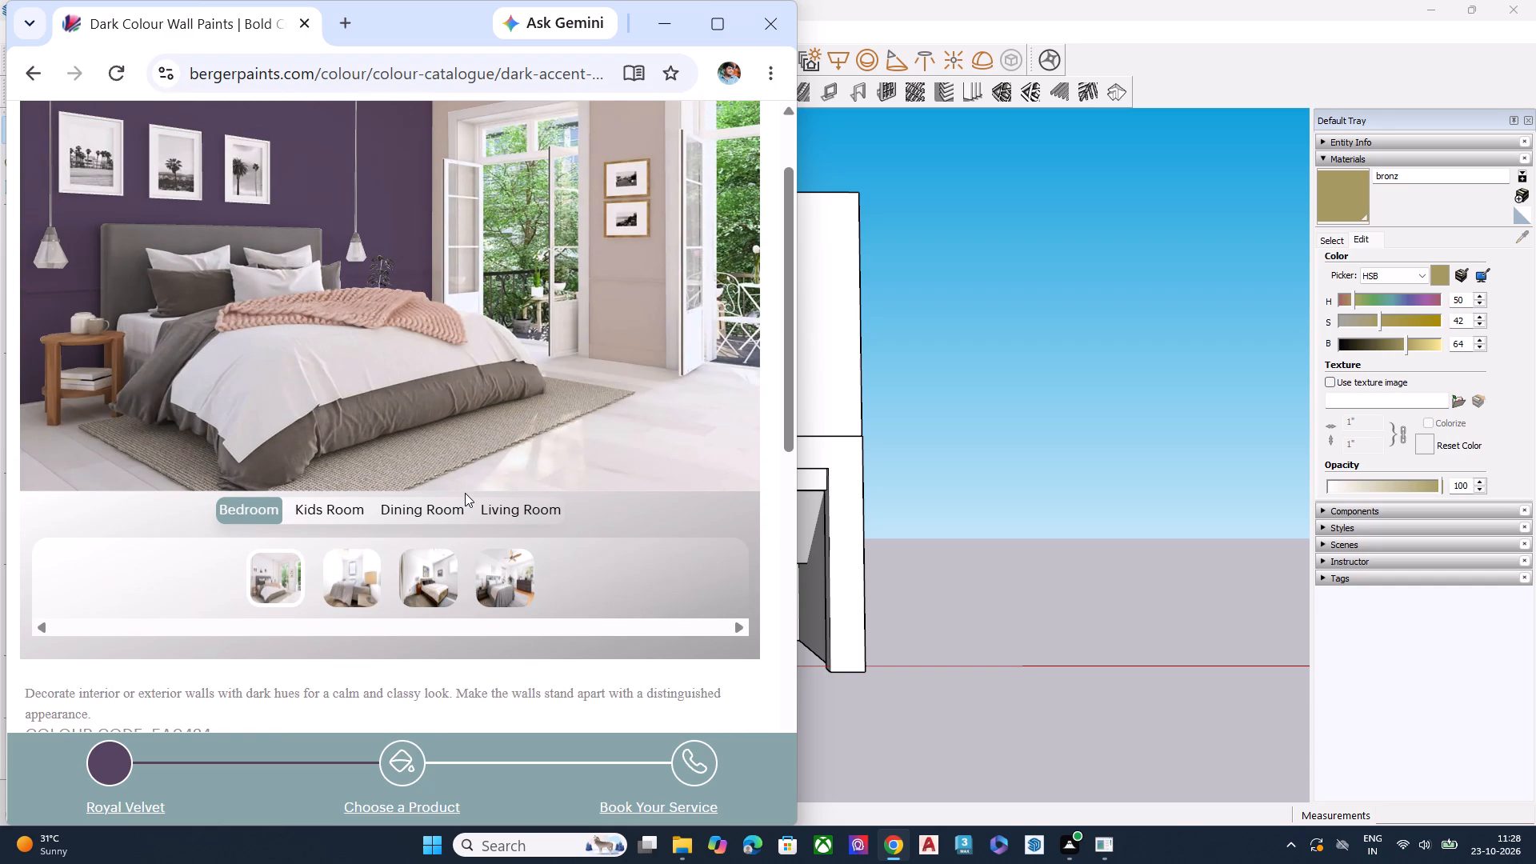
pyautogui.scroll(5, 534, 464)
pyautogui.scroll(-1, 534, 464)
pyautogui.scroll(1, 534, 464)
pyautogui.scroll(-5, 534, 464)
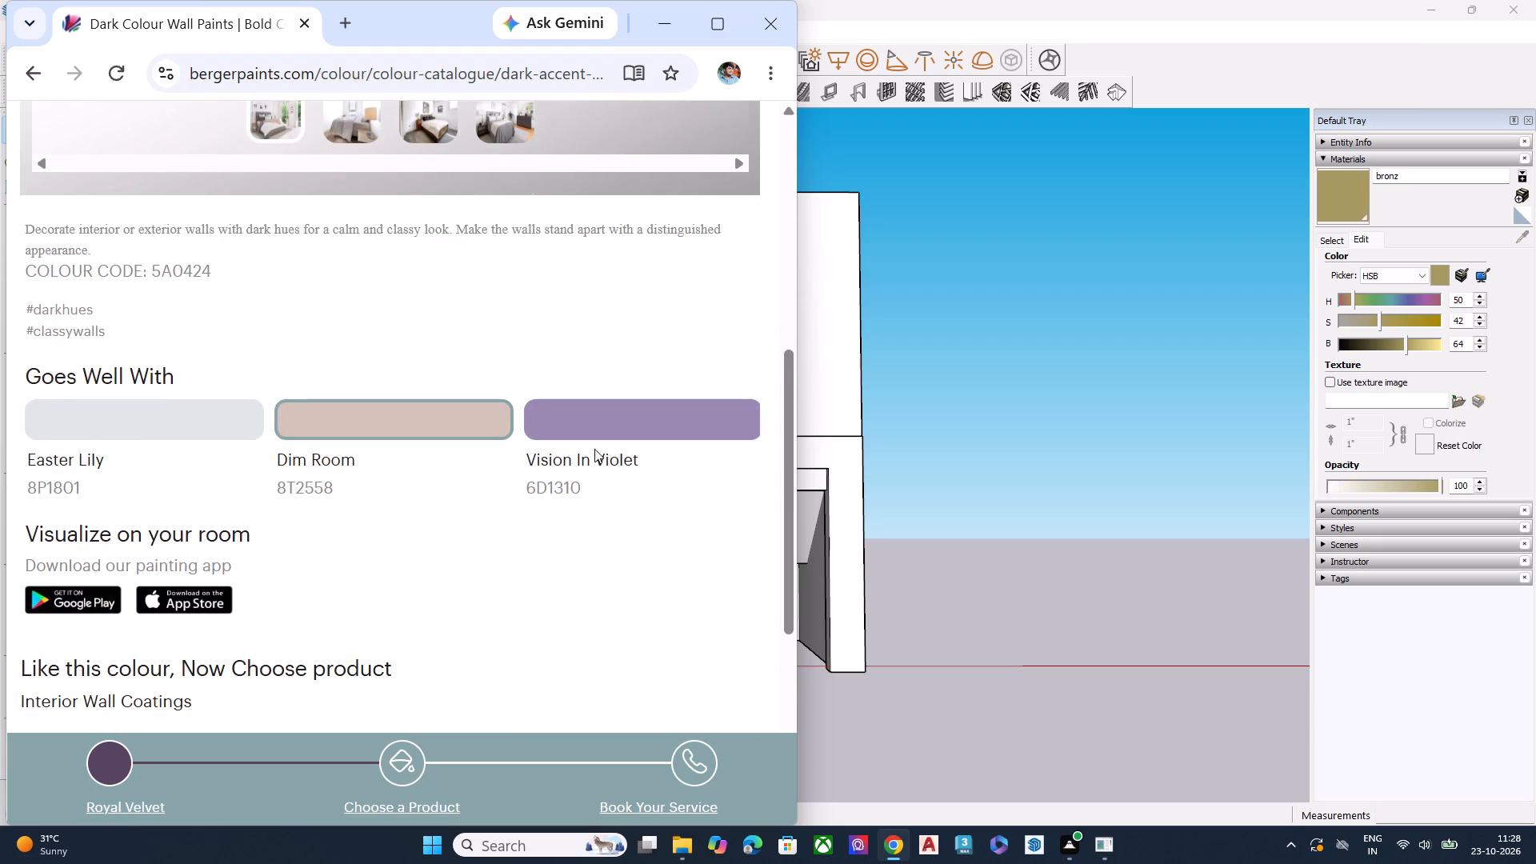
# Compare Vision In Violet and Dim Room as companion colours for Royal Velvet in the bedroom scene.
pyautogui.click(603, 438)
pyautogui.scroll(1, 596, 442)
pyautogui.scroll(-2, 596, 442)
pyautogui.scroll(5, 596, 442)
pyautogui.scroll(-2, 586, 450)
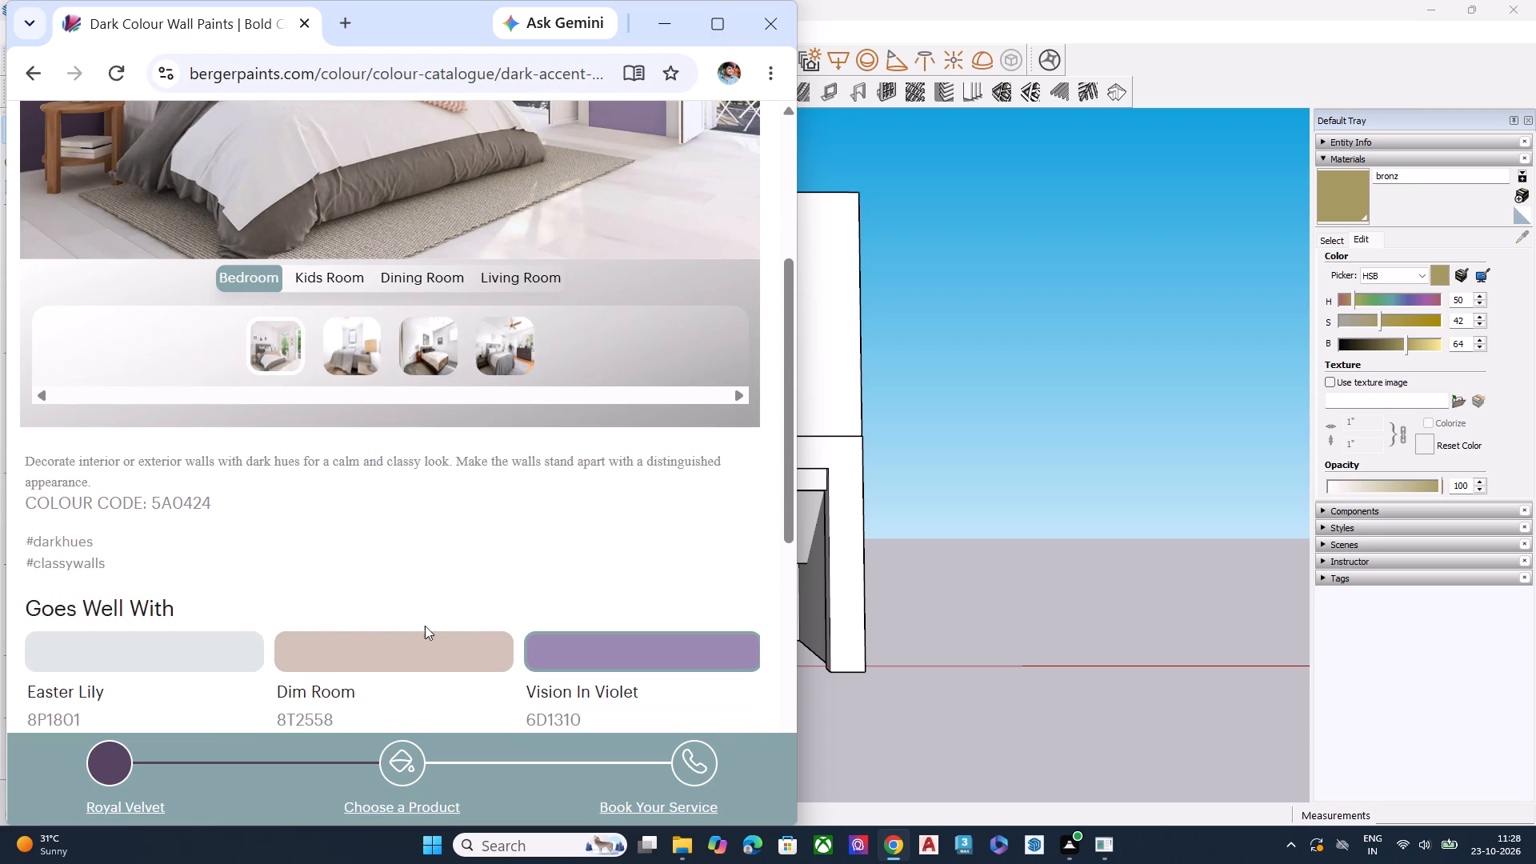
pyautogui.click(413, 658)
pyautogui.scroll(-6, 473, 621)
pyautogui.scroll(2, 483, 626)
pyautogui.scroll(-2, 483, 626)
pyautogui.scroll(5, 483, 626)
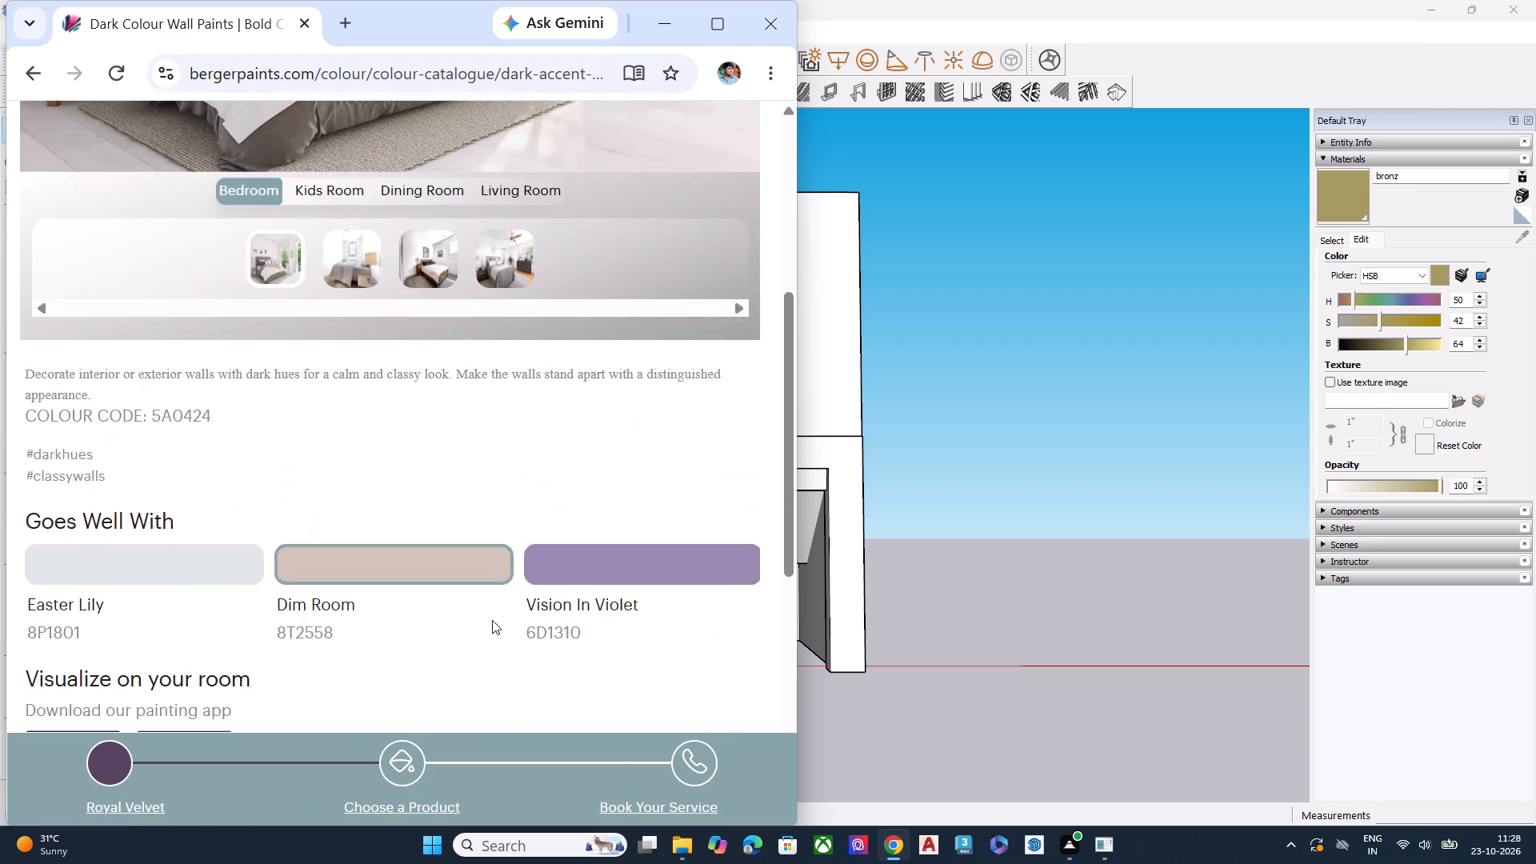
pyautogui.scroll(3, 494, 618)
pyautogui.scroll(-1, 494, 618)
pyautogui.scroll(7, 494, 618)
pyautogui.scroll(-5, 494, 618)
pyautogui.scroll(1, 494, 618)
pyautogui.scroll(-1, 494, 618)
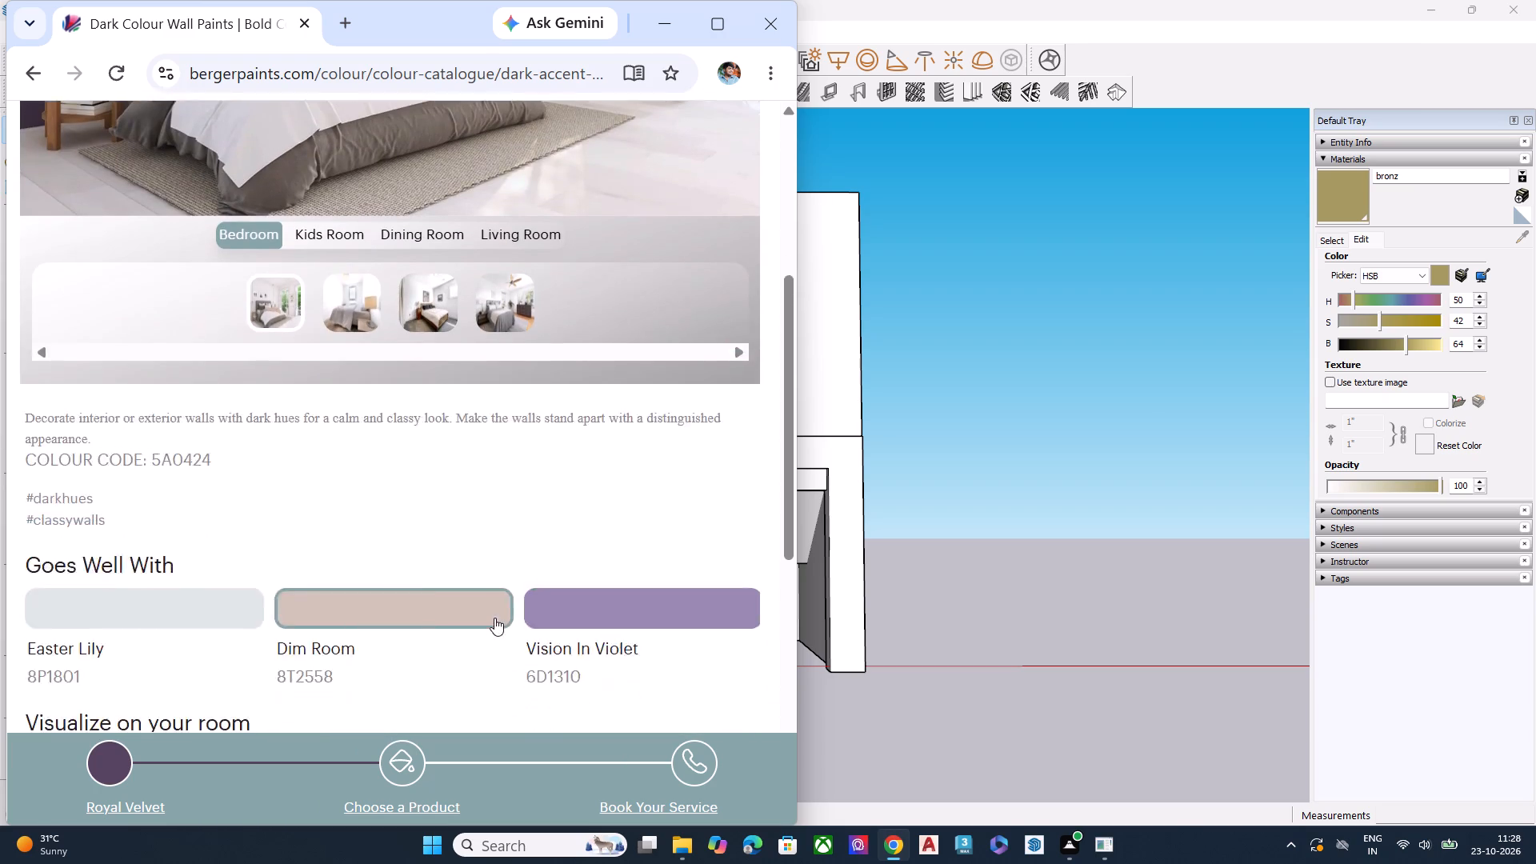
# Preview Royal Velvet with Easter Lily in other bedroom and living room scenes, and close the shade preview.
pyautogui.click(216, 410)
pyautogui.scroll(5, 490, 448)
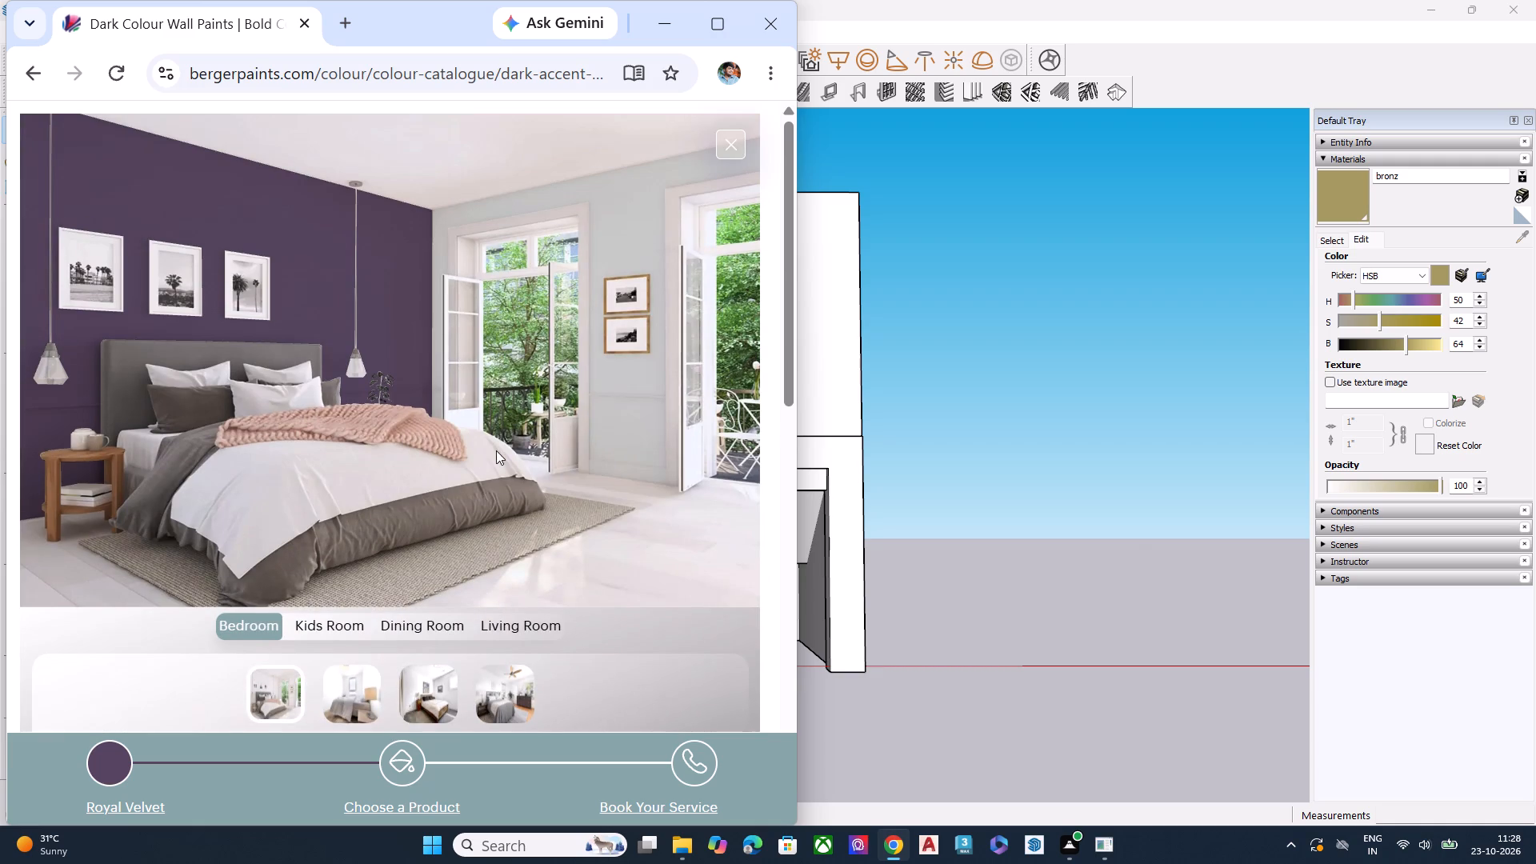
pyautogui.click(489, 692)
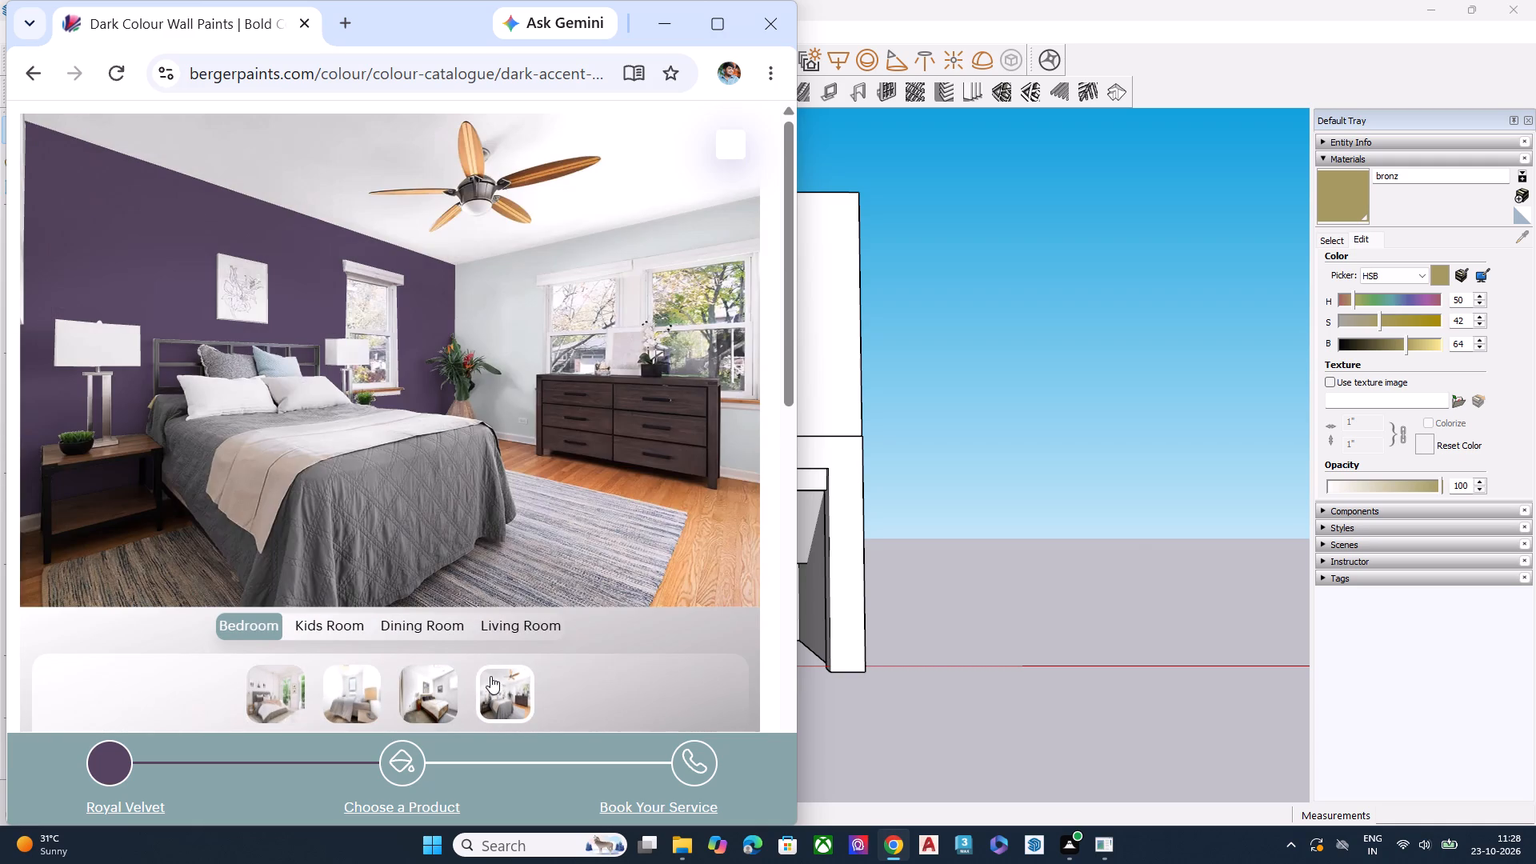
pyautogui.click(512, 686)
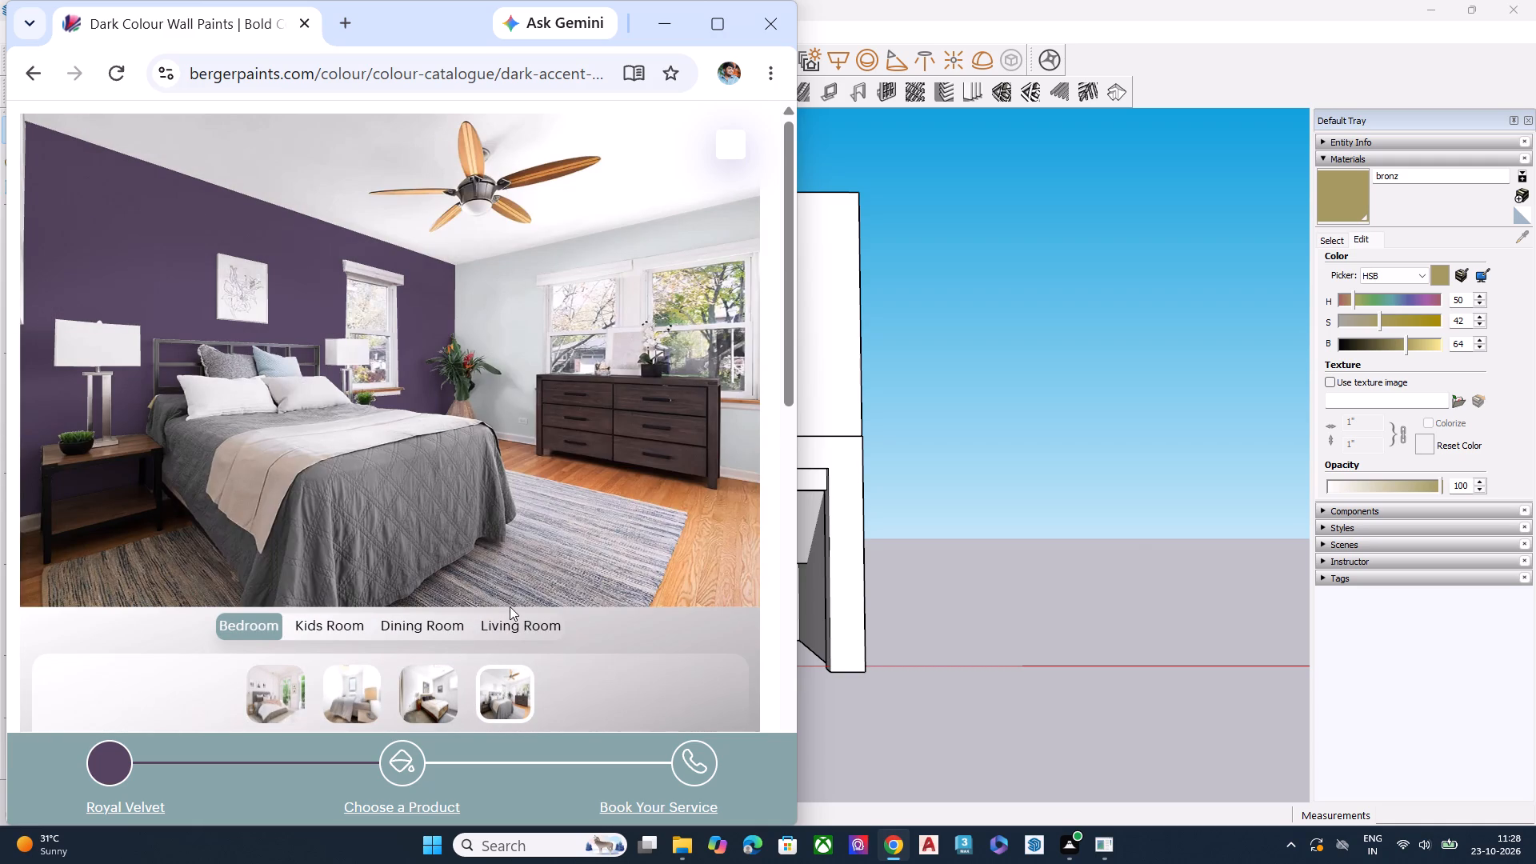
pyautogui.click(510, 606)
pyautogui.click(509, 622)
pyautogui.click(424, 688)
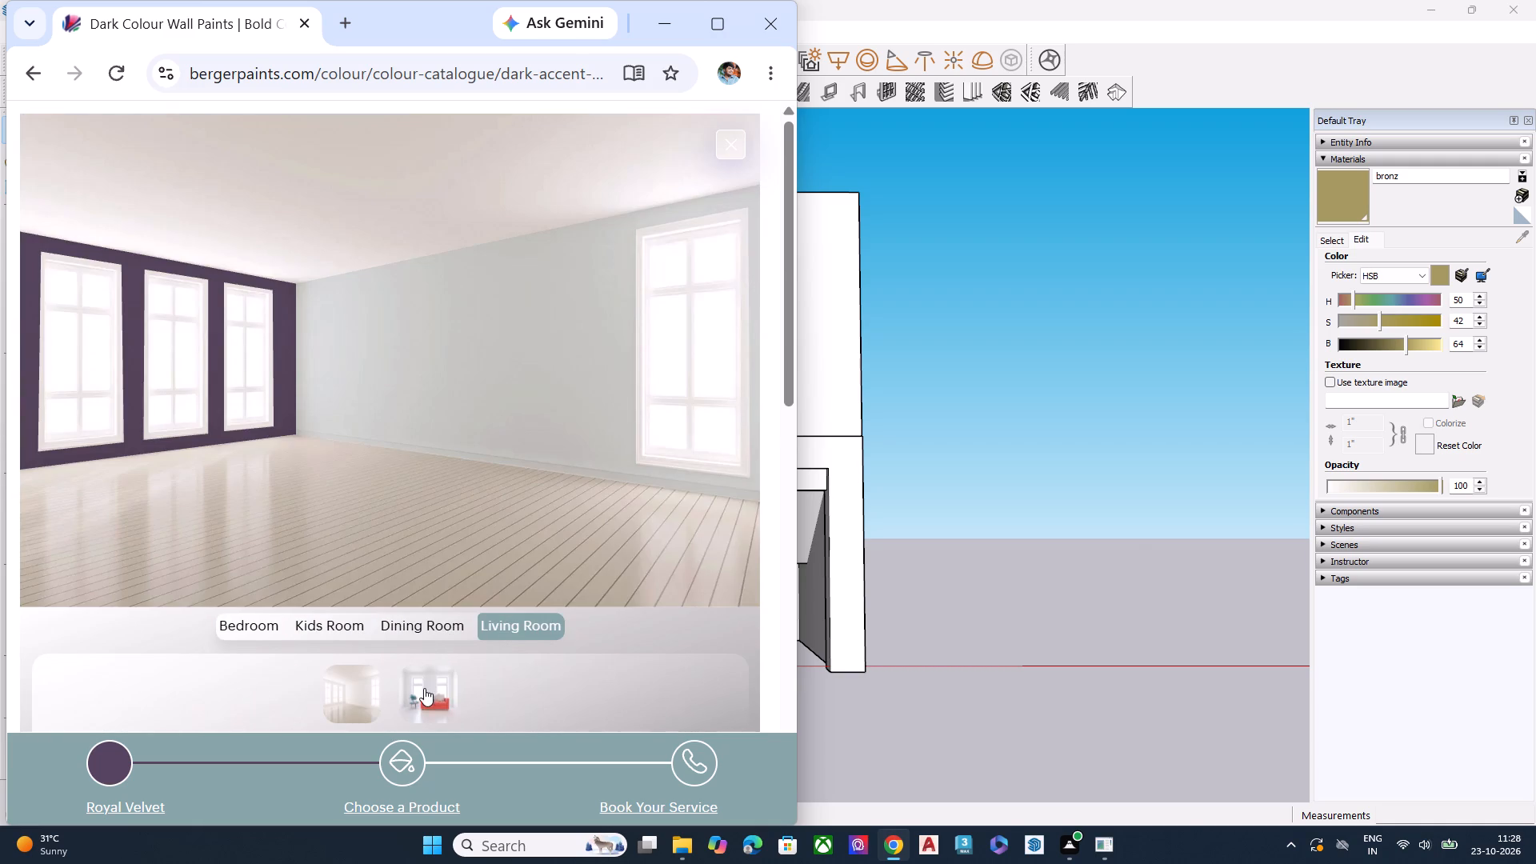
pyautogui.click(388, 710)
pyautogui.click(356, 707)
pyautogui.click(421, 714)
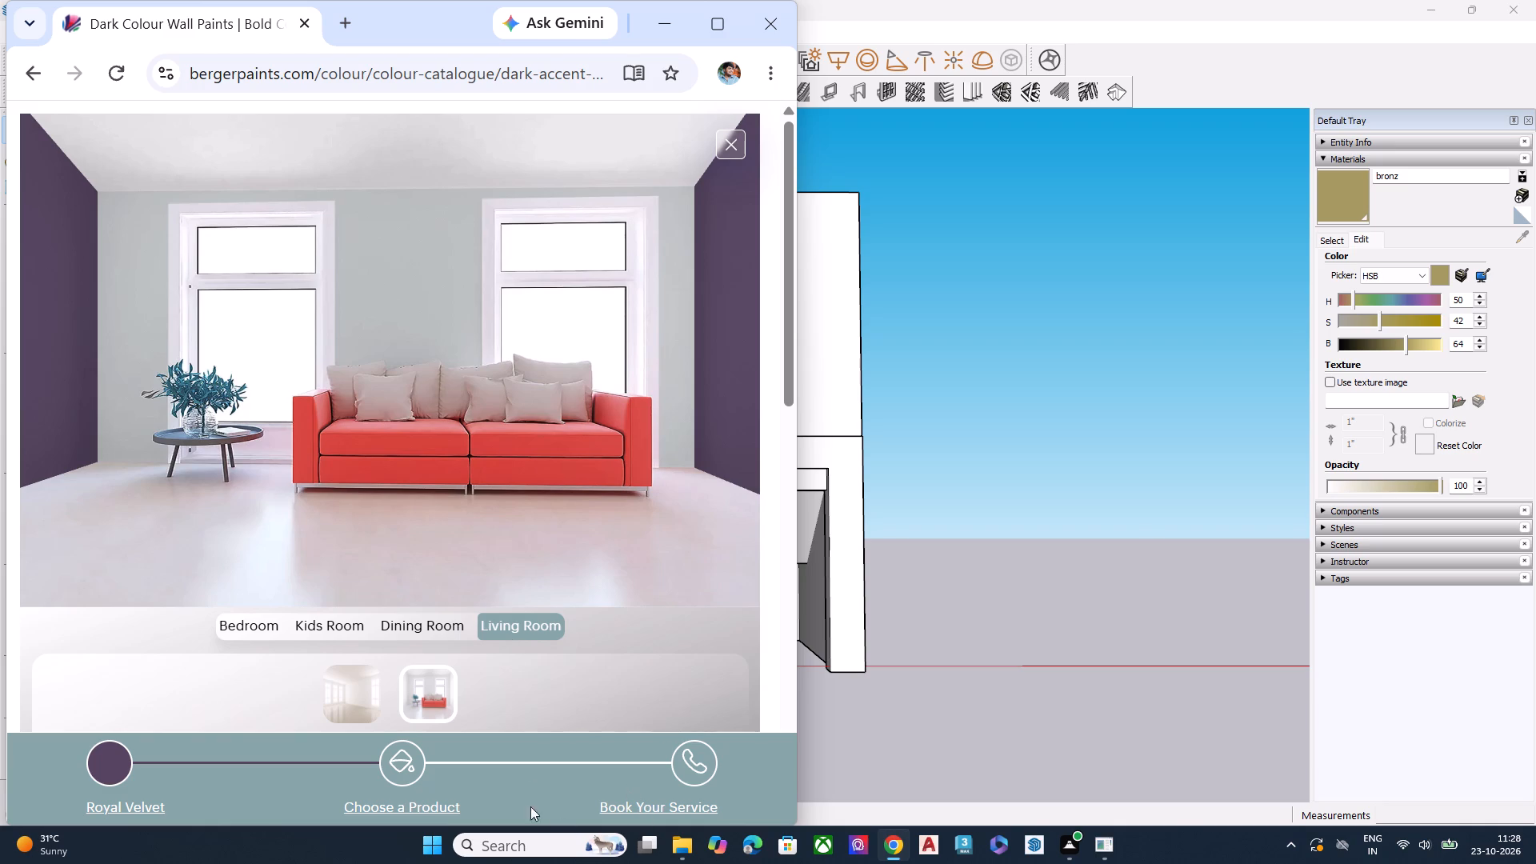
pyautogui.click(729, 154)
# Open the Classic Neutrals shade collection in the Berger catalogue, and close the browser page.
pyautogui.scroll(-1, 534, 570)
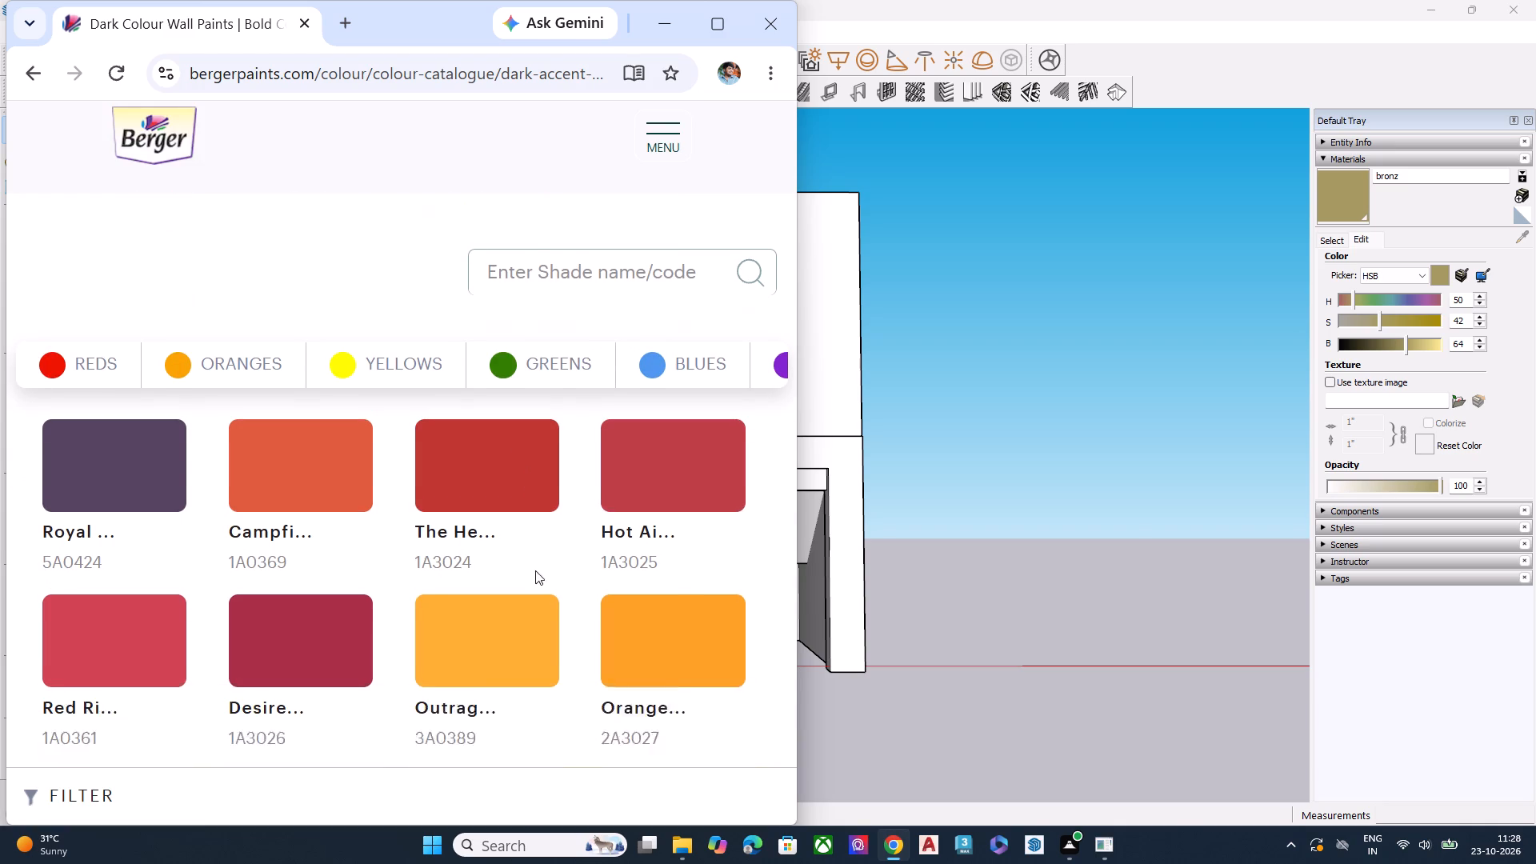
pyautogui.moveTo(577, 341); pyautogui.dragTo(803, 349)
pyautogui.moveTo(773, 337); pyautogui.dragTo(818, 338)
pyautogui.moveTo(735, 330); pyautogui.dragTo(780, 330)
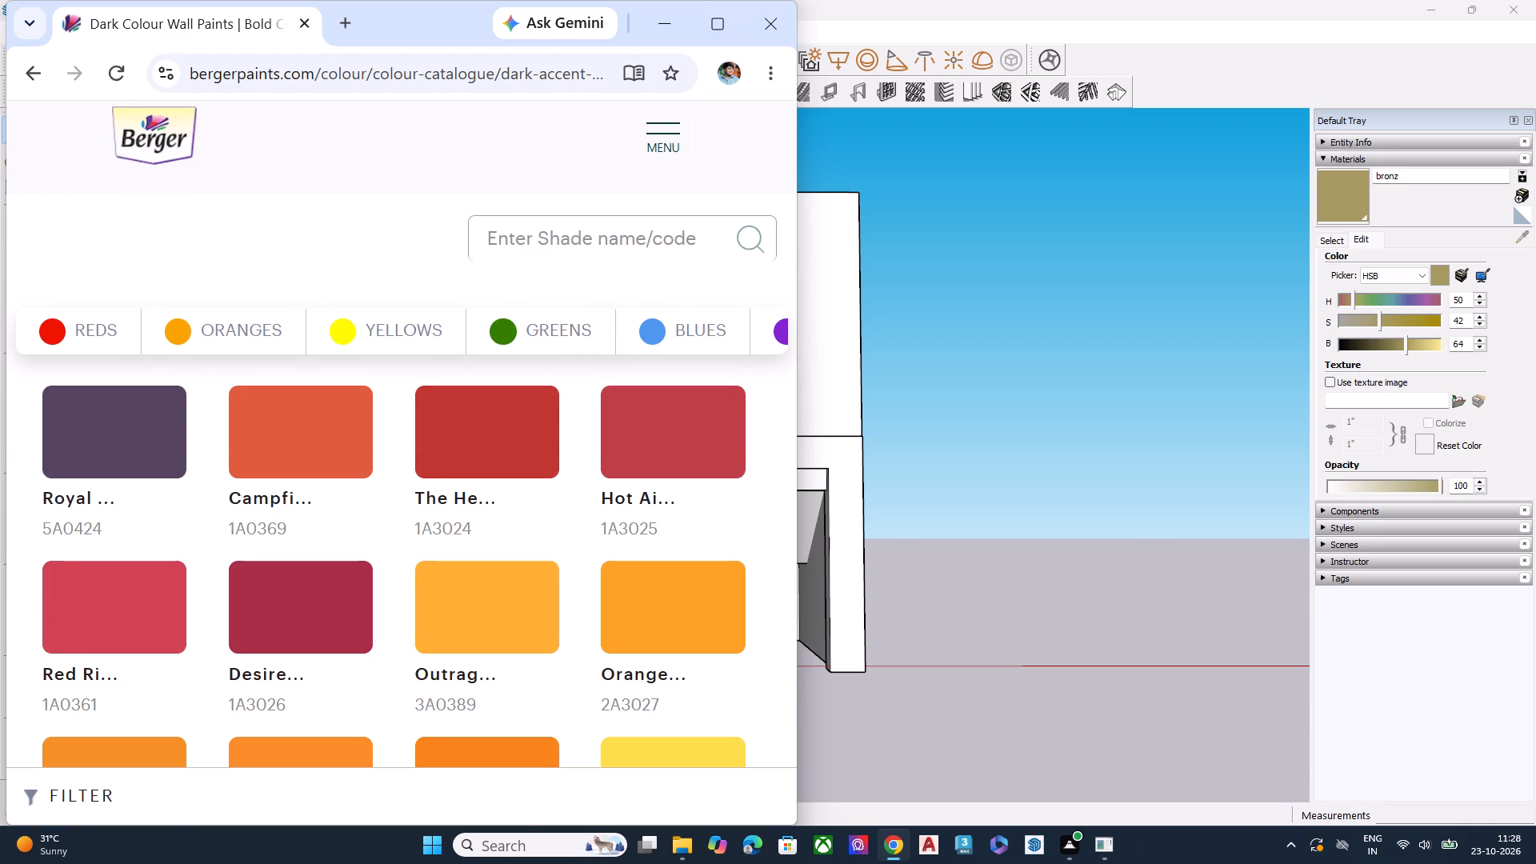
pyautogui.moveTo(780, 330); pyautogui.dragTo(462, 334)
pyautogui.click(613, 337)
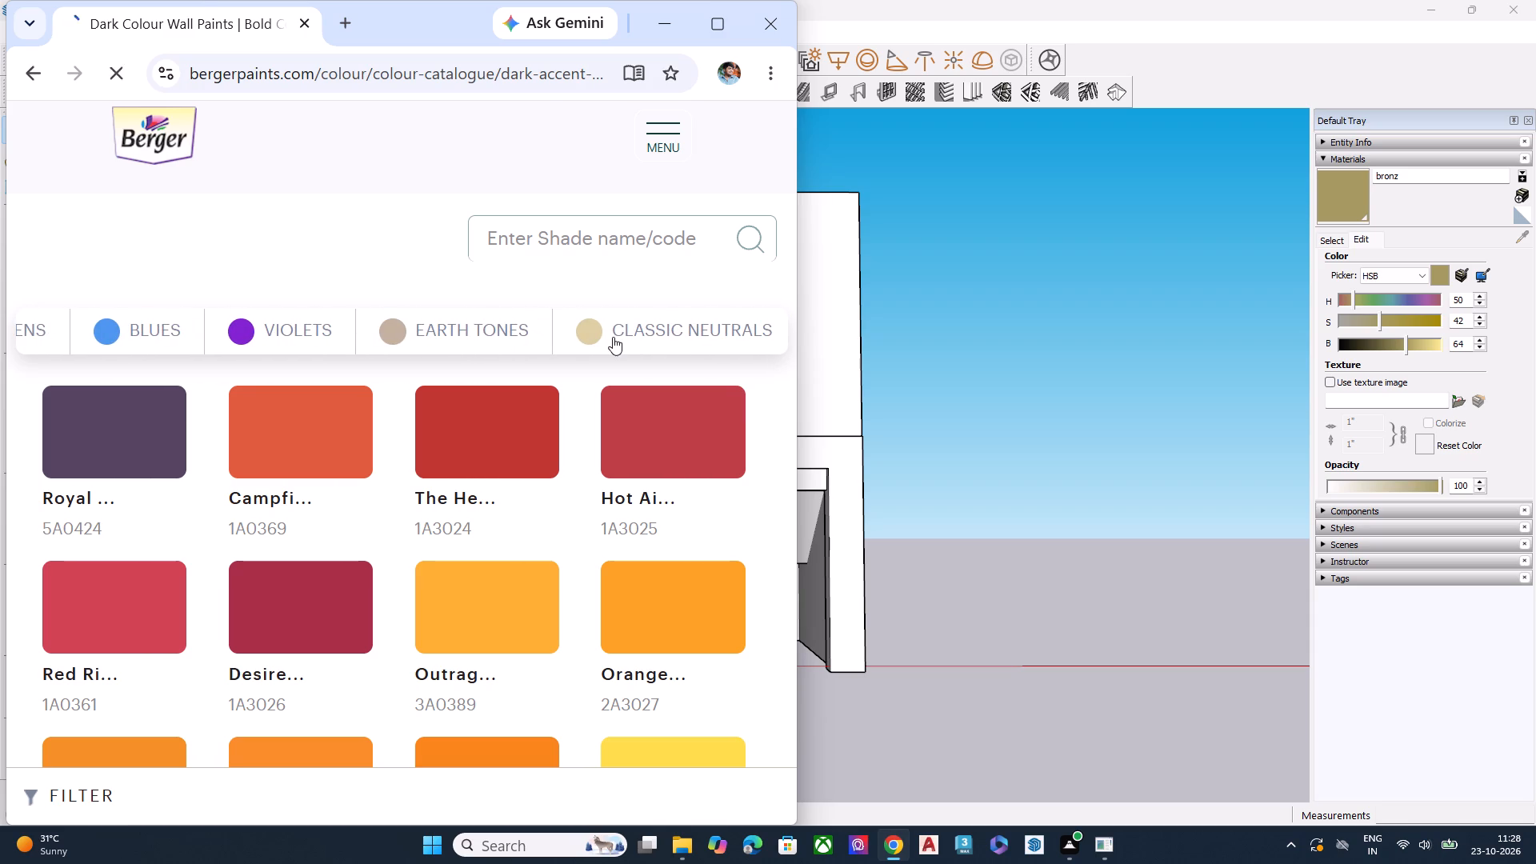
pyautogui.click(28, 68)
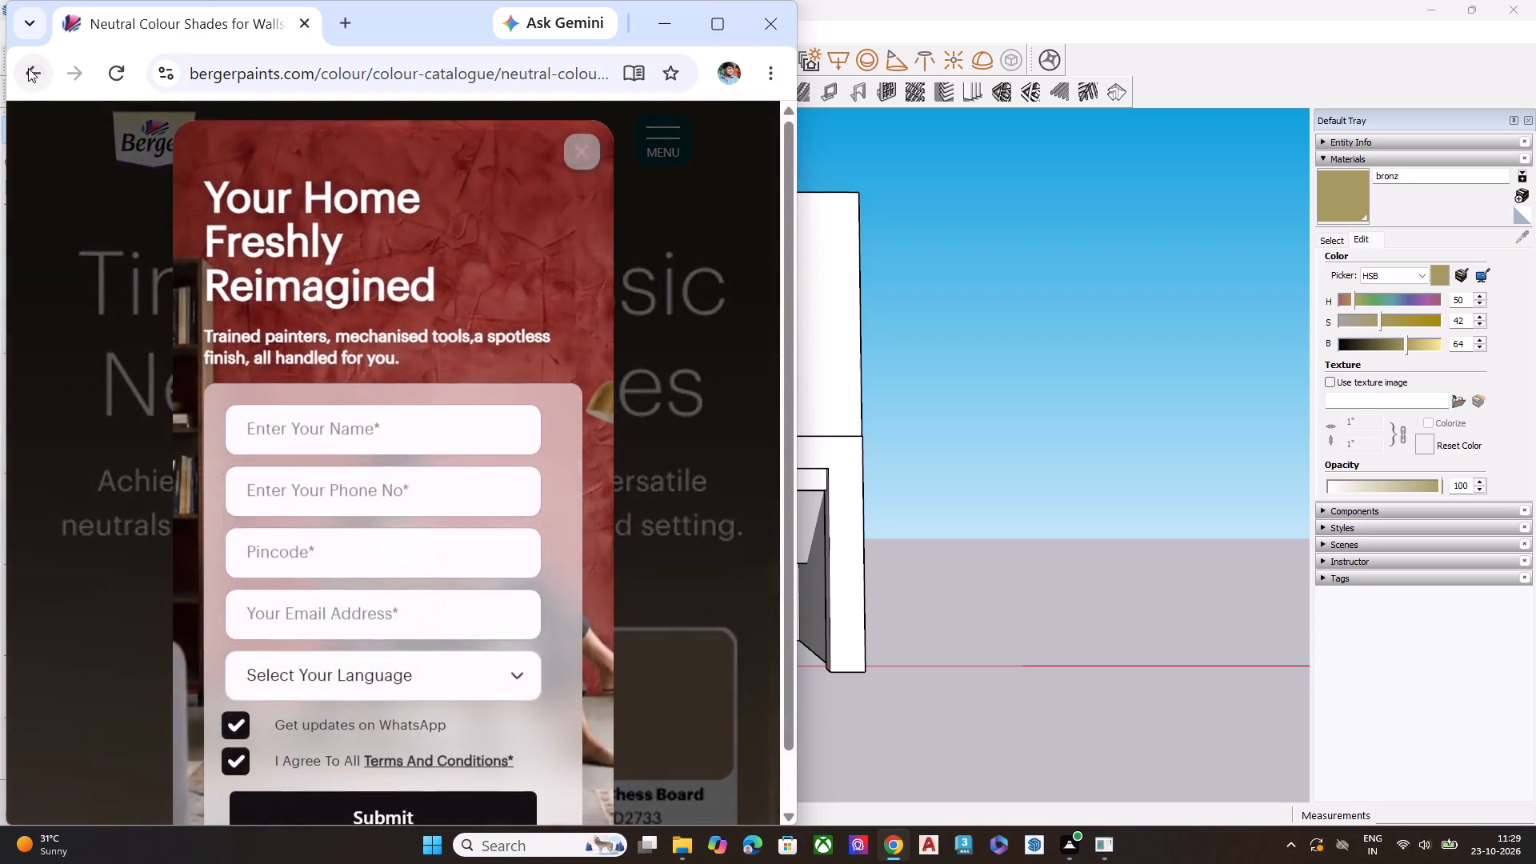
pyautogui.click(300, 27)
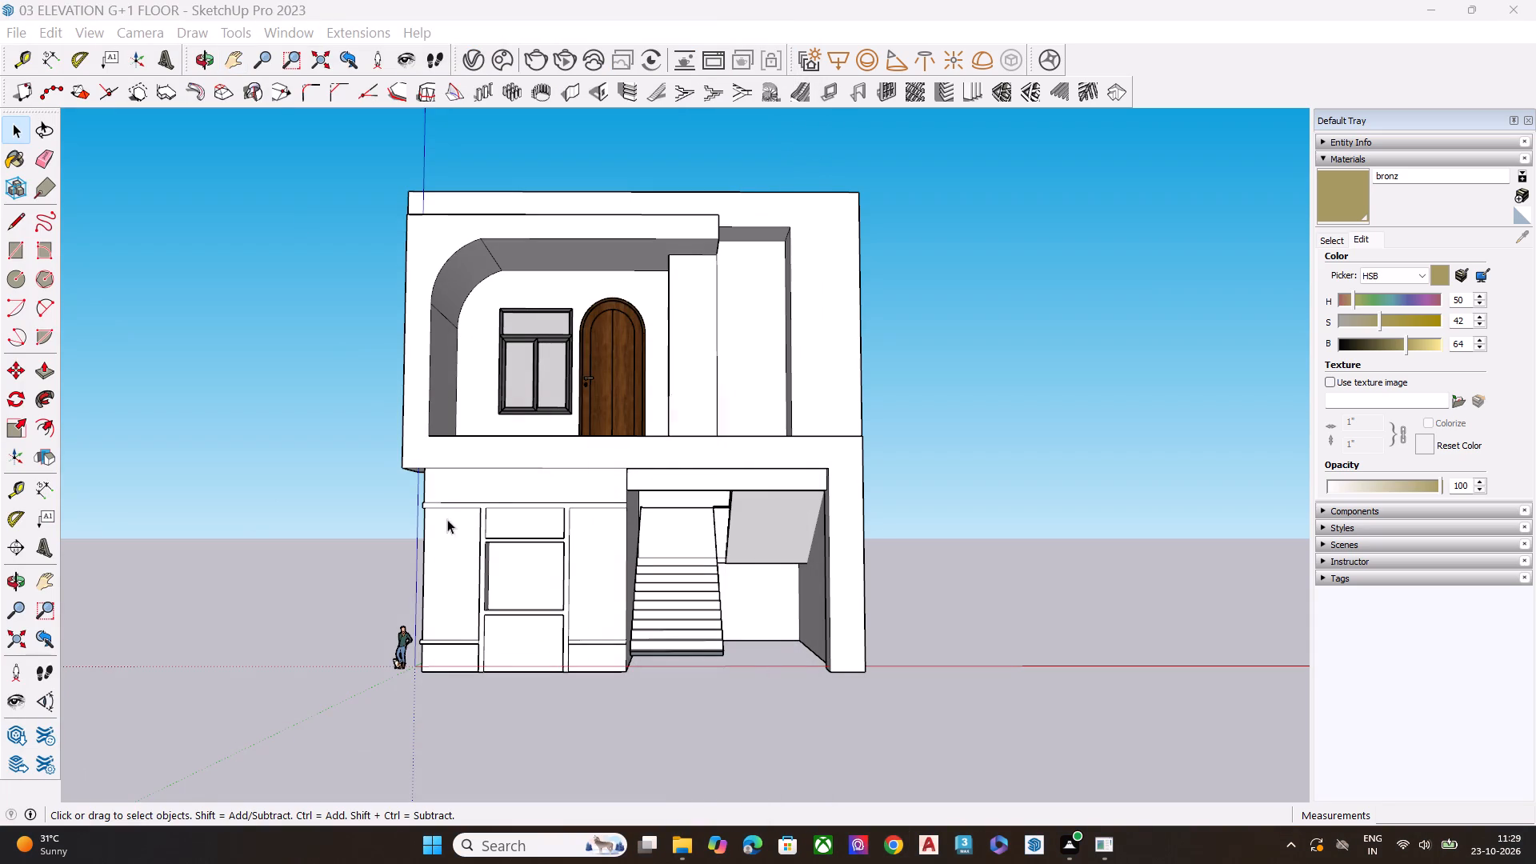
# Preview two more house elevation images in the CIVIL DWG folder in File Explorer, and close the folder.
pyautogui.click(682, 846)
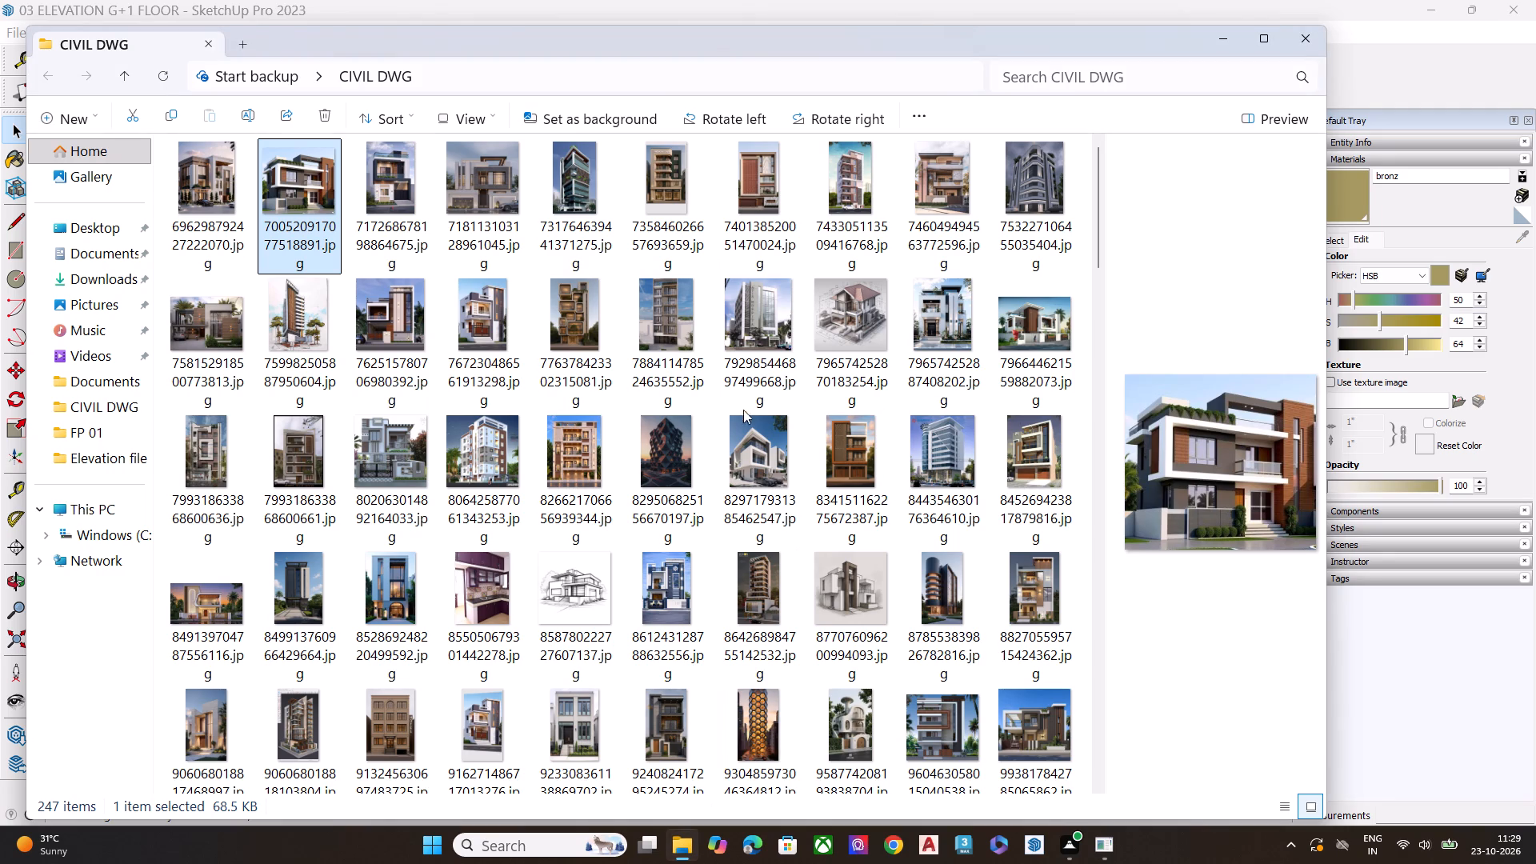
pyautogui.click(782, 474)
pyautogui.click(828, 468)
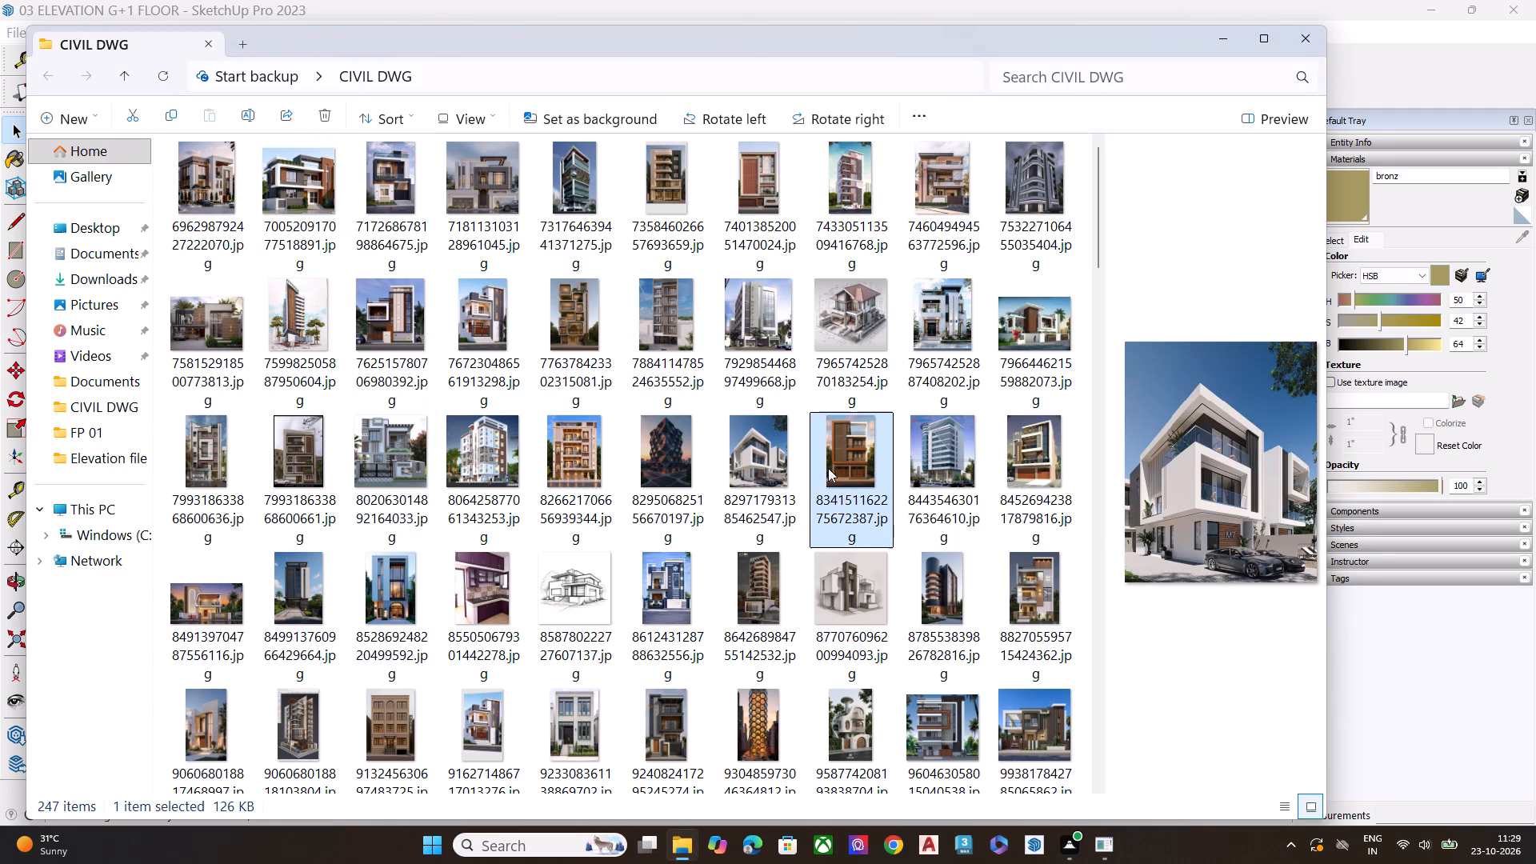
pyautogui.click(1299, 34)
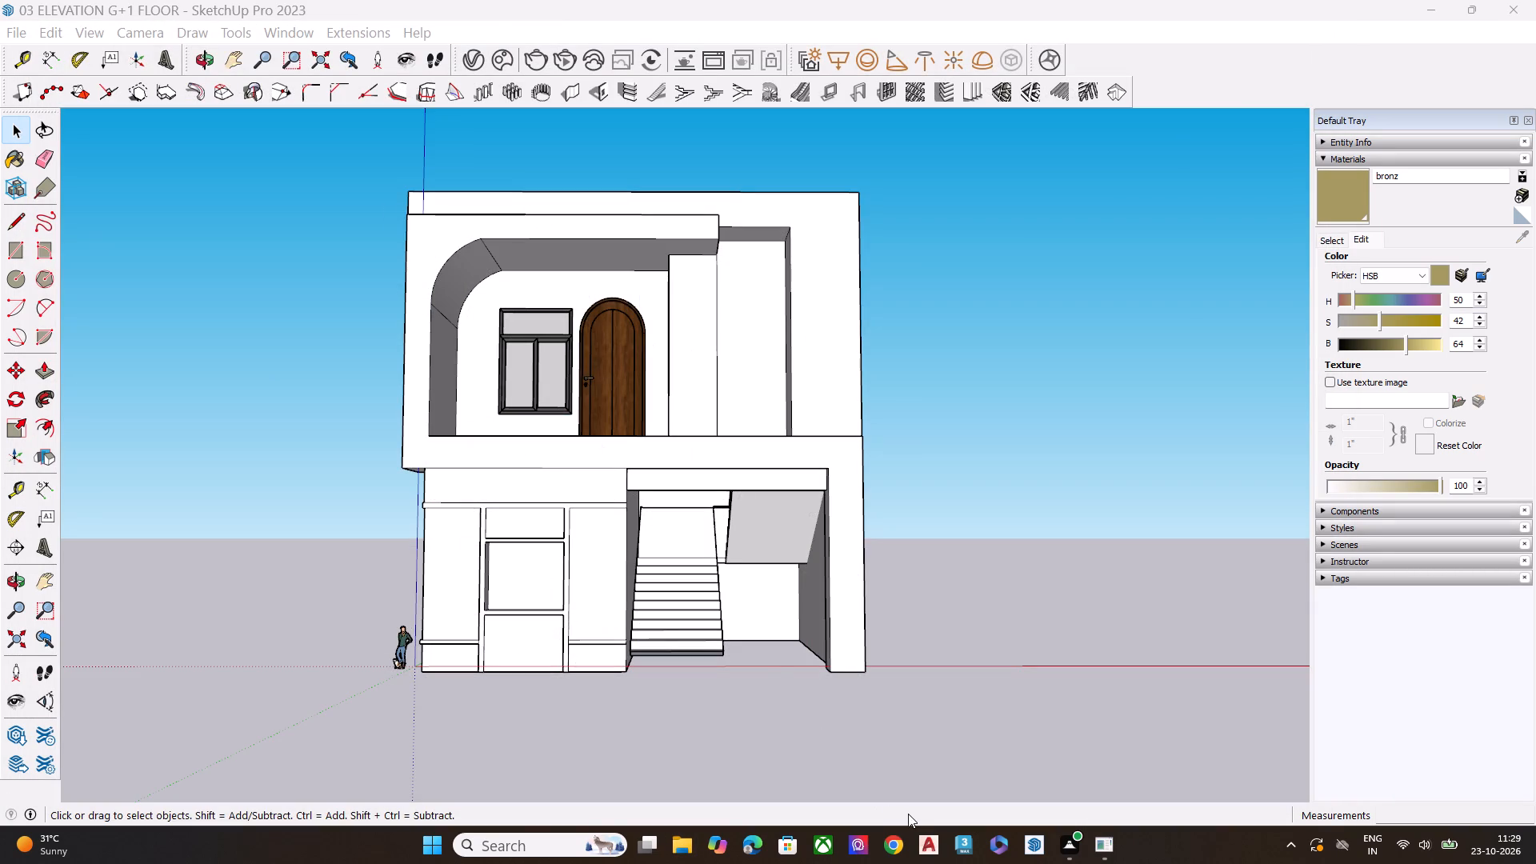
# Switch to Chrome and search Google for Asian Paints.
pyautogui.click(890, 853)
pyautogui.click(394, 454)
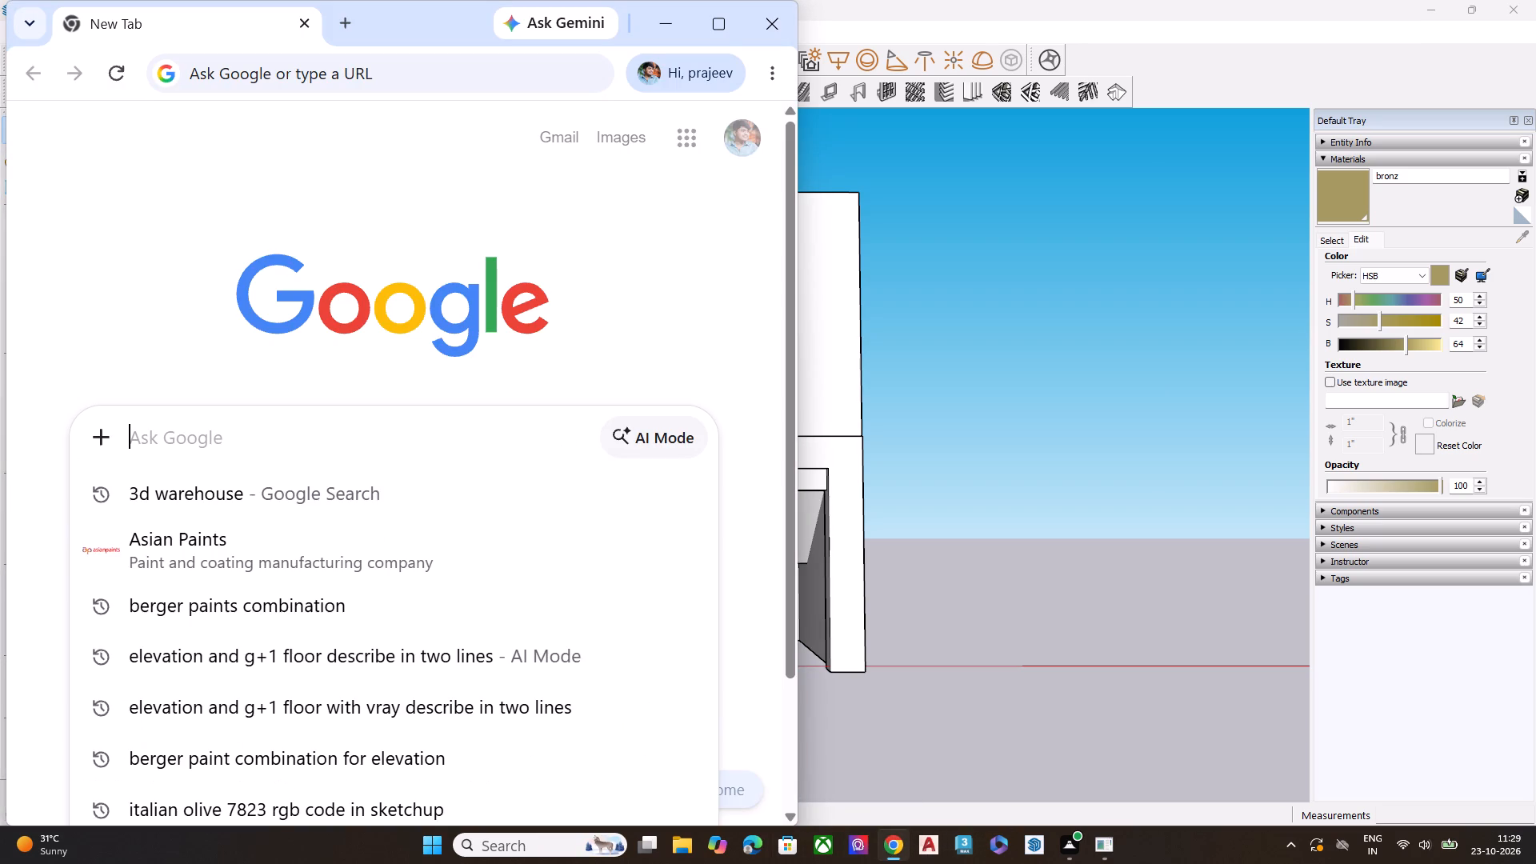
pyautogui.click(66, 553)
pyautogui.click(227, 442)
pyautogui.click(218, 542)
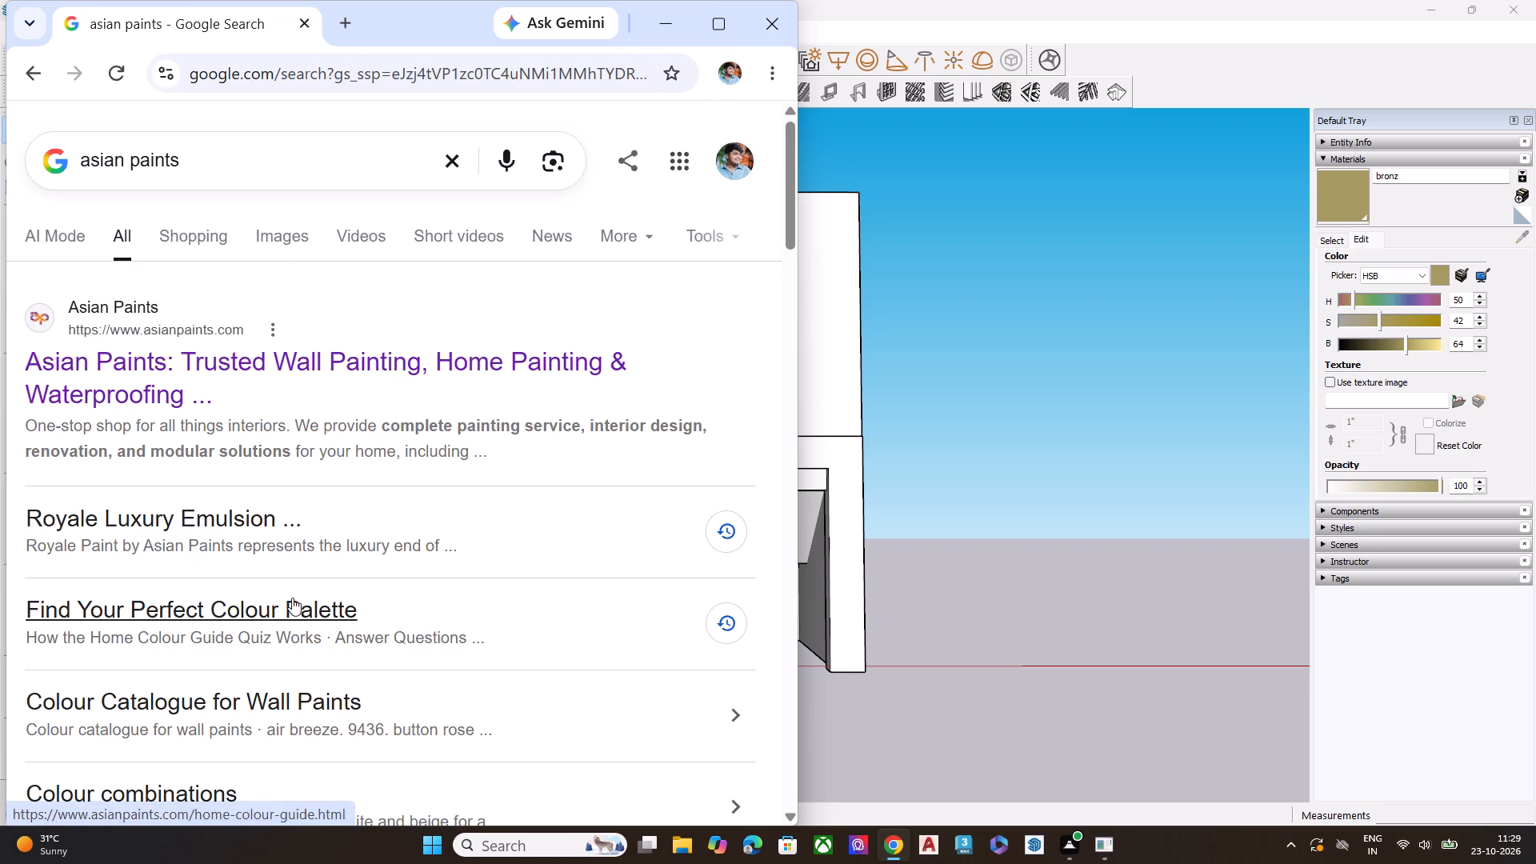
# Look through the Asian Paints search results and open the company's main website.
pyautogui.scroll(-5, 305, 605)
pyautogui.scroll(1, 318, 614)
pyautogui.scroll(-5, 318, 614)
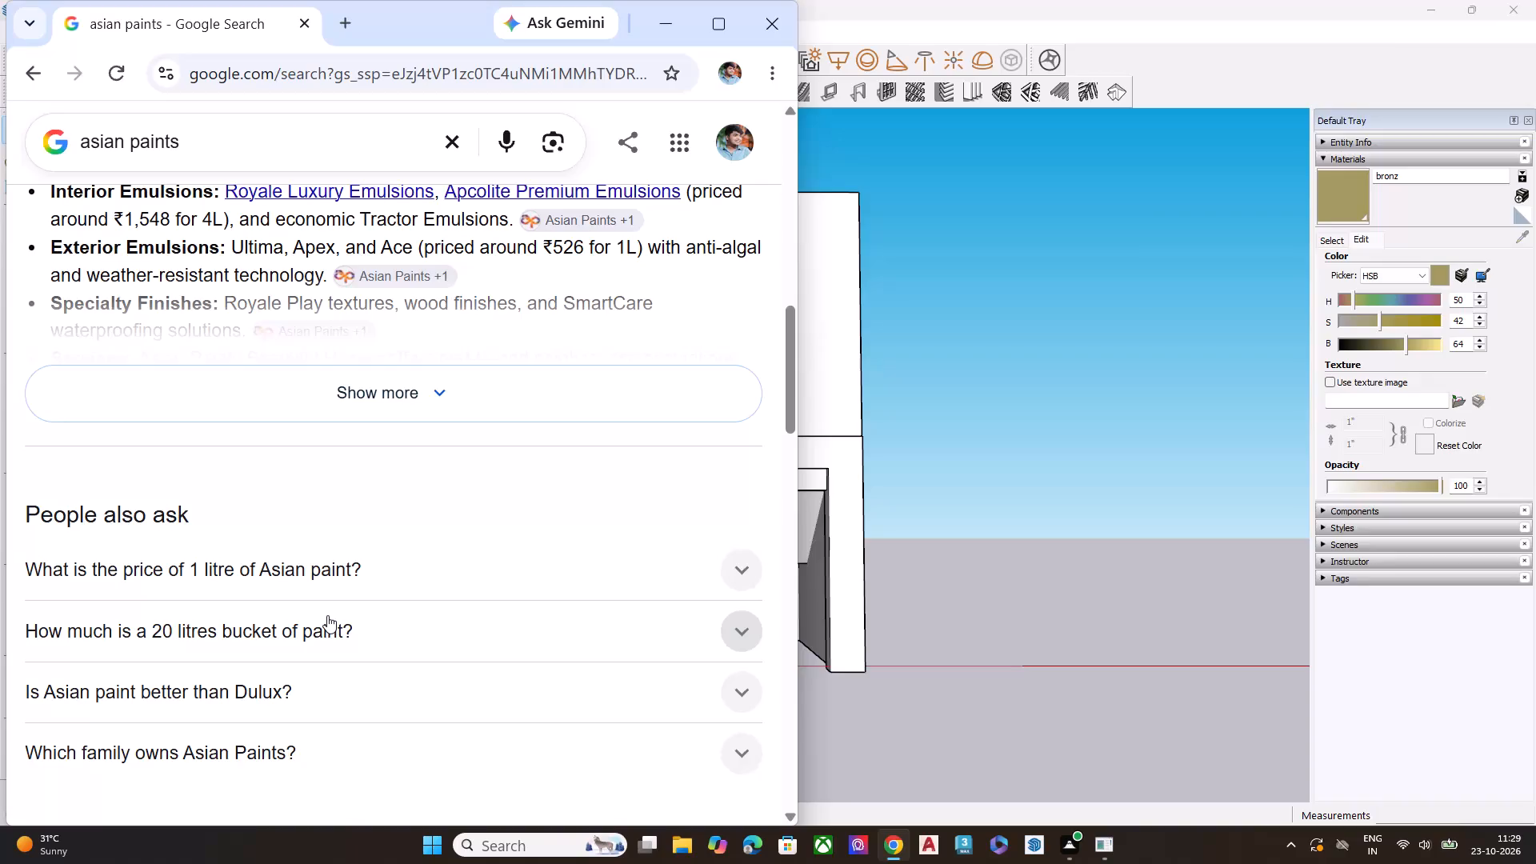
pyautogui.scroll(1, 334, 611)
pyautogui.scroll(-3, 334, 611)
pyautogui.scroll(4, 334, 611)
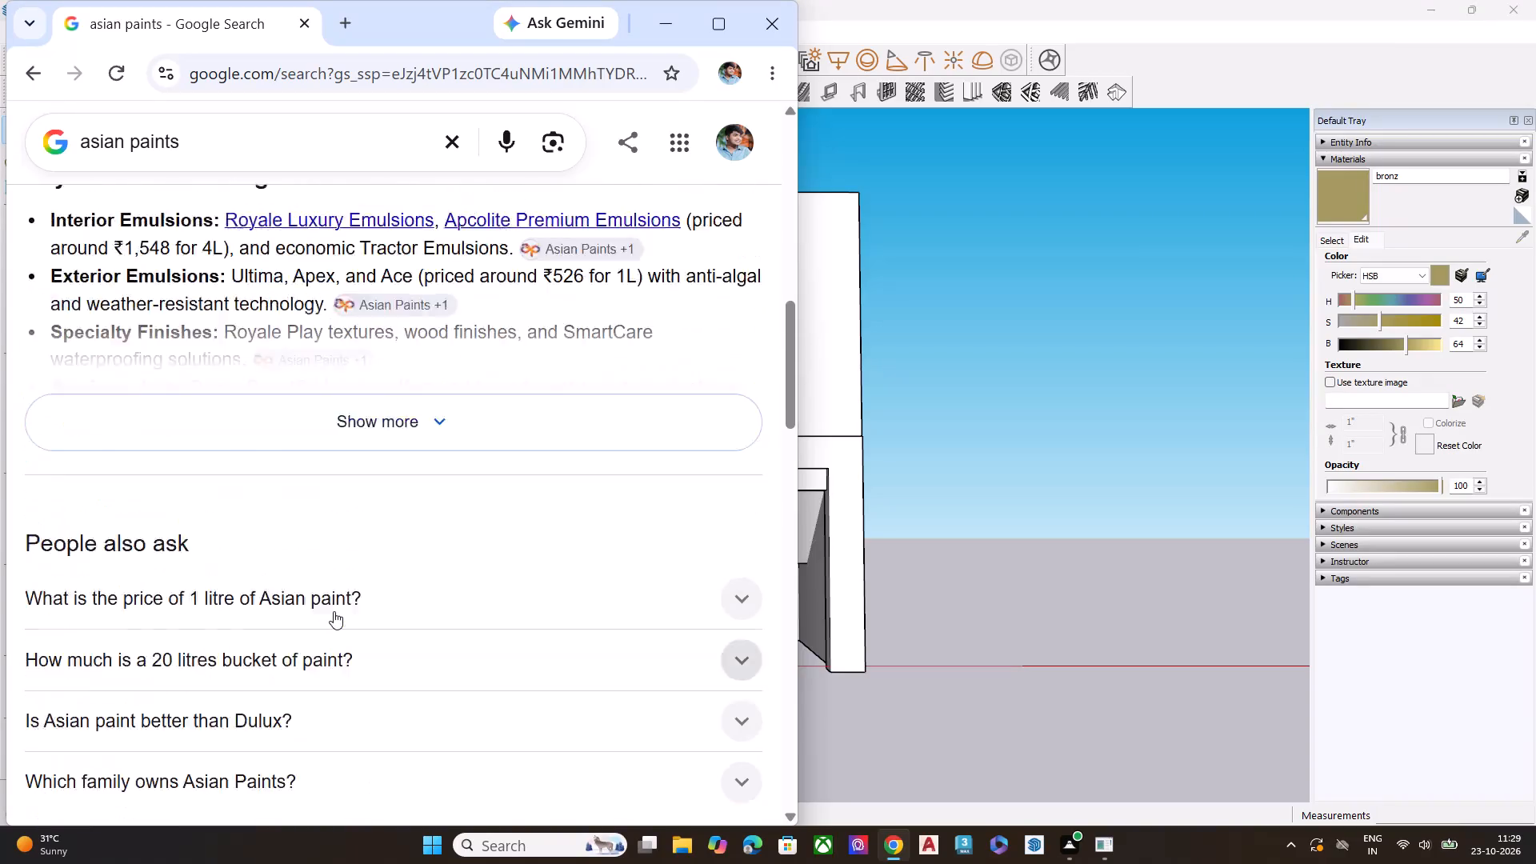
pyautogui.scroll(3, 329, 614)
pyautogui.scroll(-3, 329, 614)
pyautogui.scroll(1, 329, 614)
pyautogui.scroll(-2, 329, 614)
pyautogui.scroll(7, 329, 614)
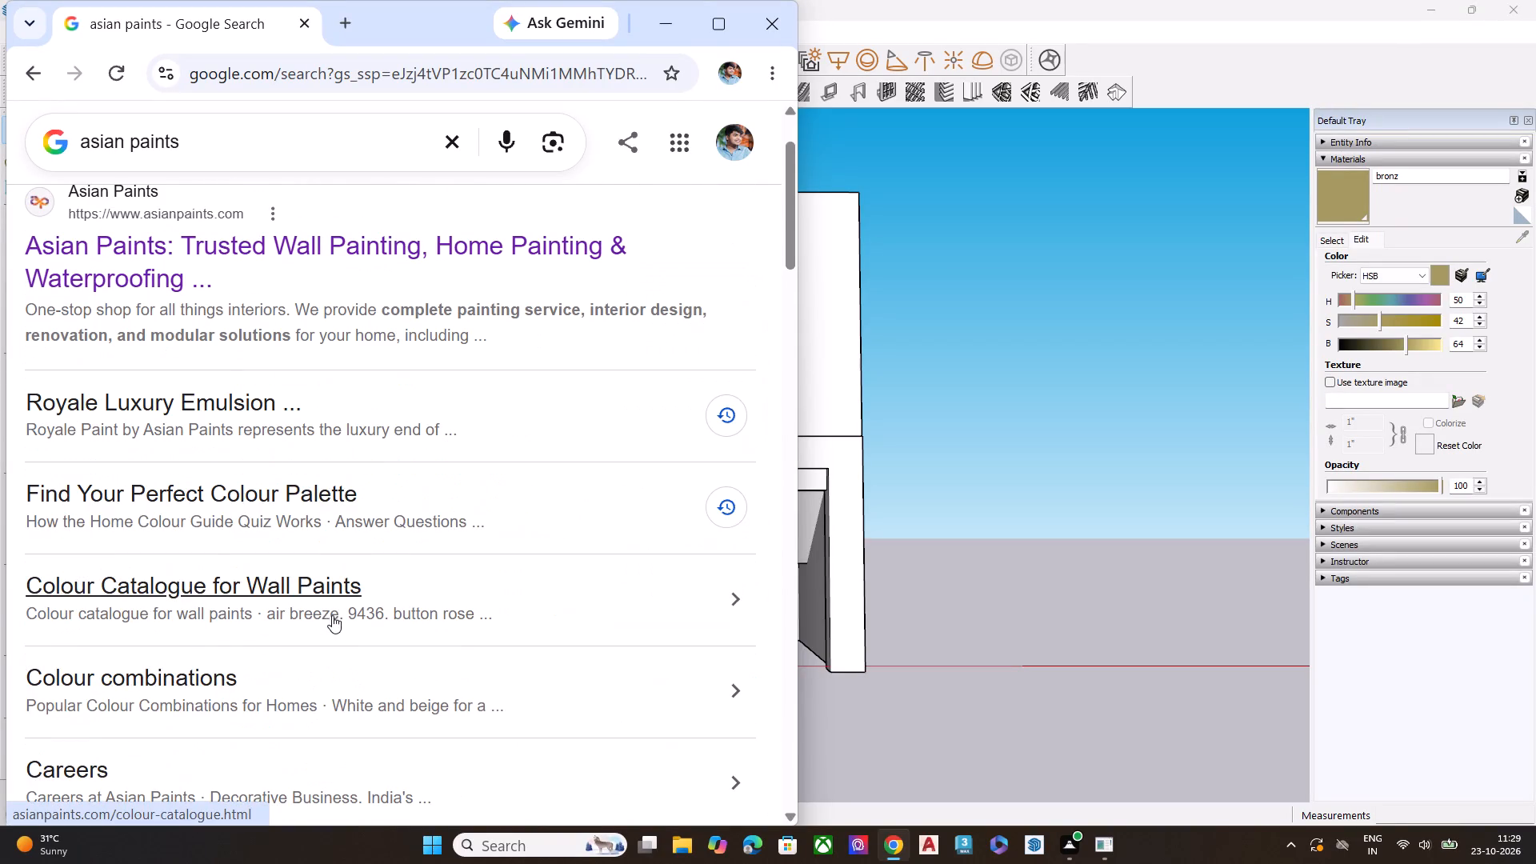
pyautogui.scroll(3, 182, 344)
pyautogui.click(206, 369)
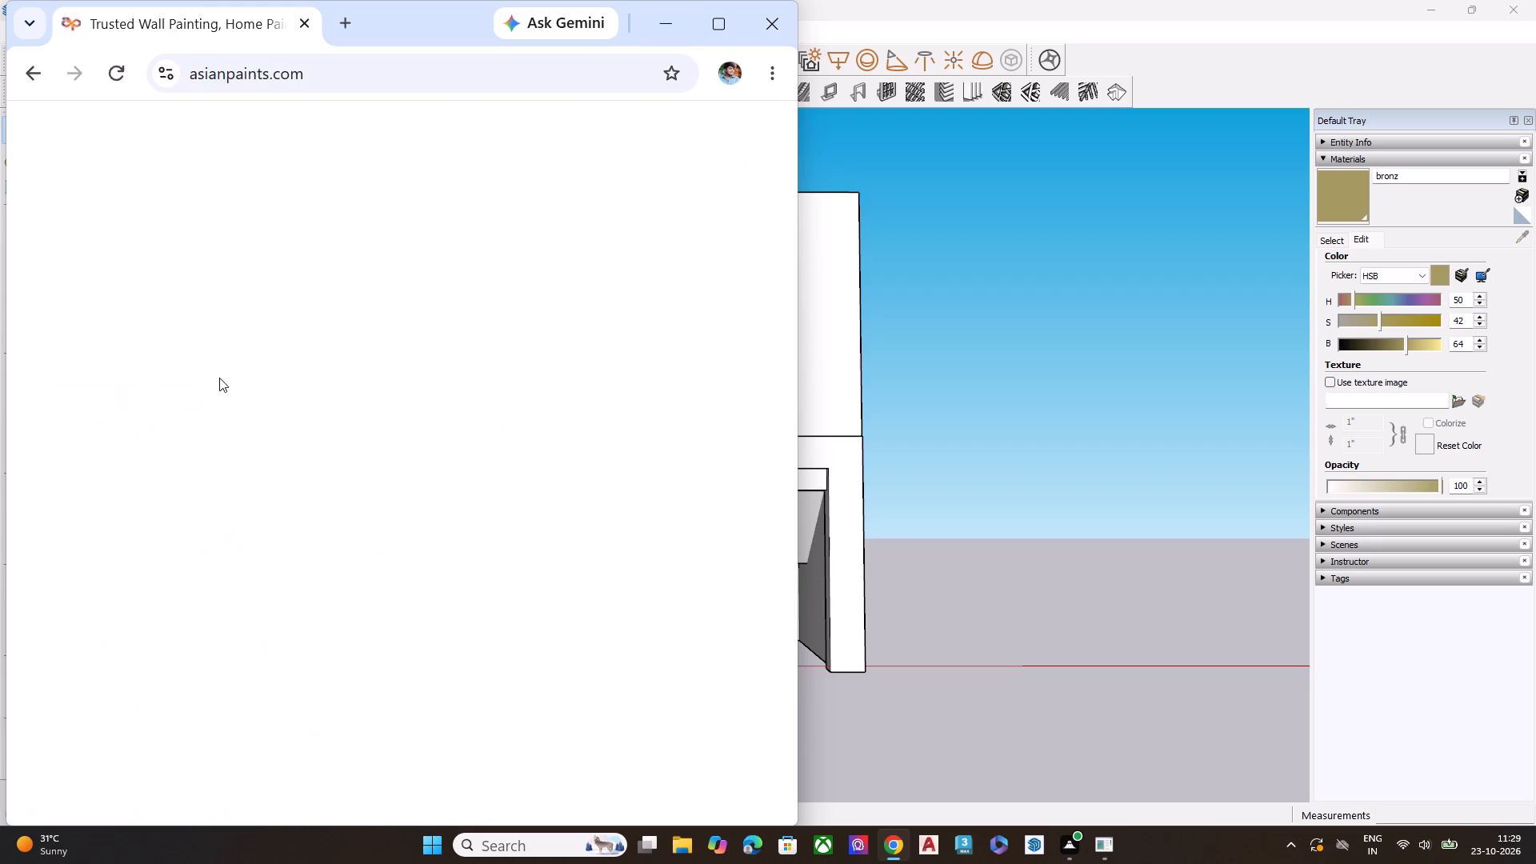
# Examine the Asian Paints home page down to the Colour of the Year 2026 card in the Colour of the years section.
pyautogui.scroll(-6, 1163, 458)
pyautogui.scroll(6, 1051, 528)
pyautogui.scroll(-2, 1066, 550)
pyautogui.scroll(1, 1080, 574)
pyautogui.scroll(-4, 1088, 585)
pyautogui.scroll(-5, 464, 599)
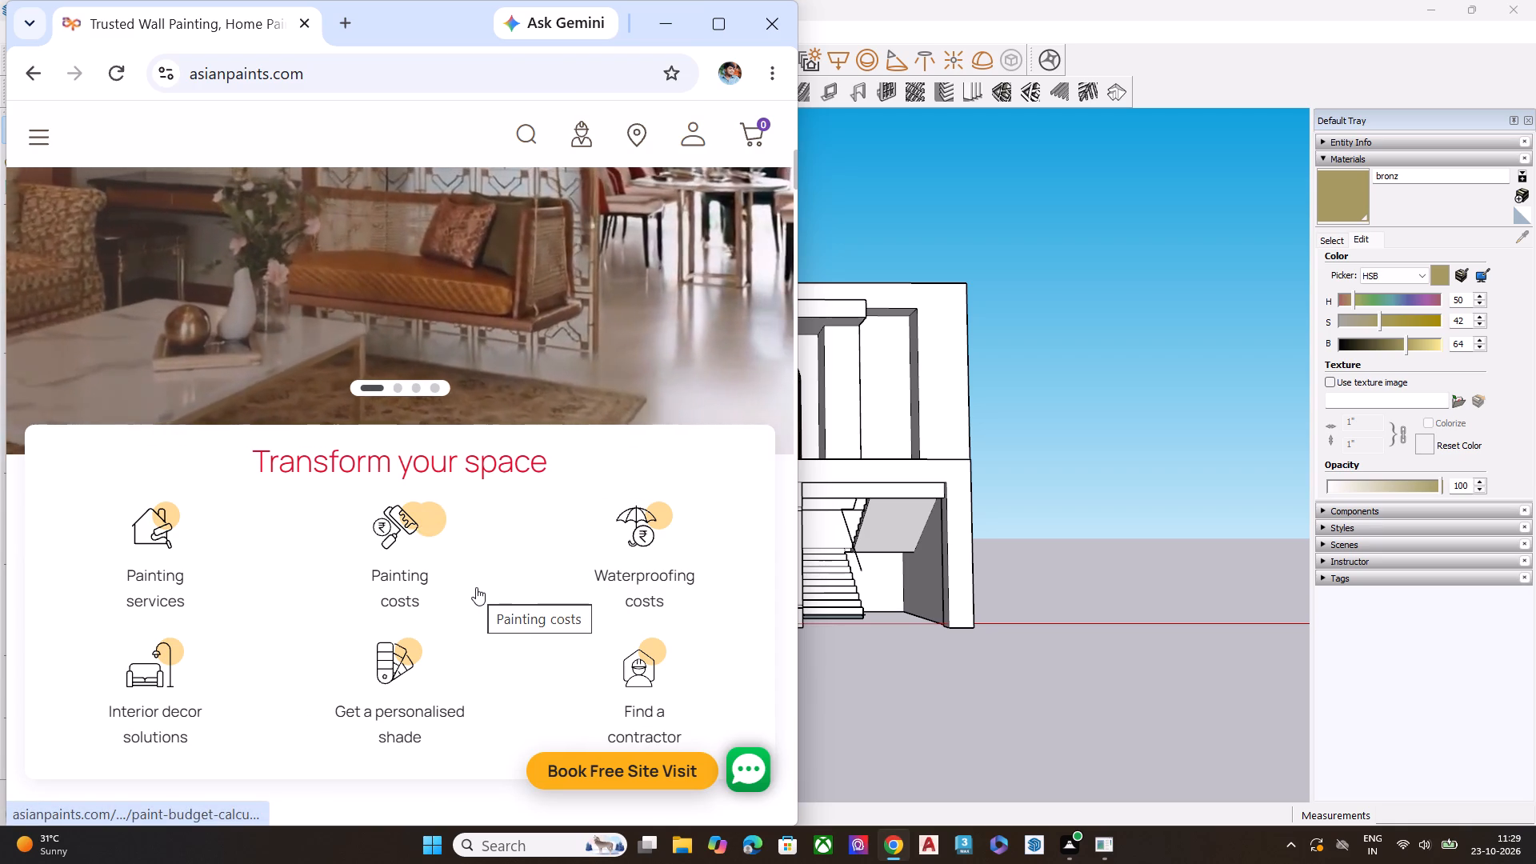
pyautogui.scroll(-3, 495, 565)
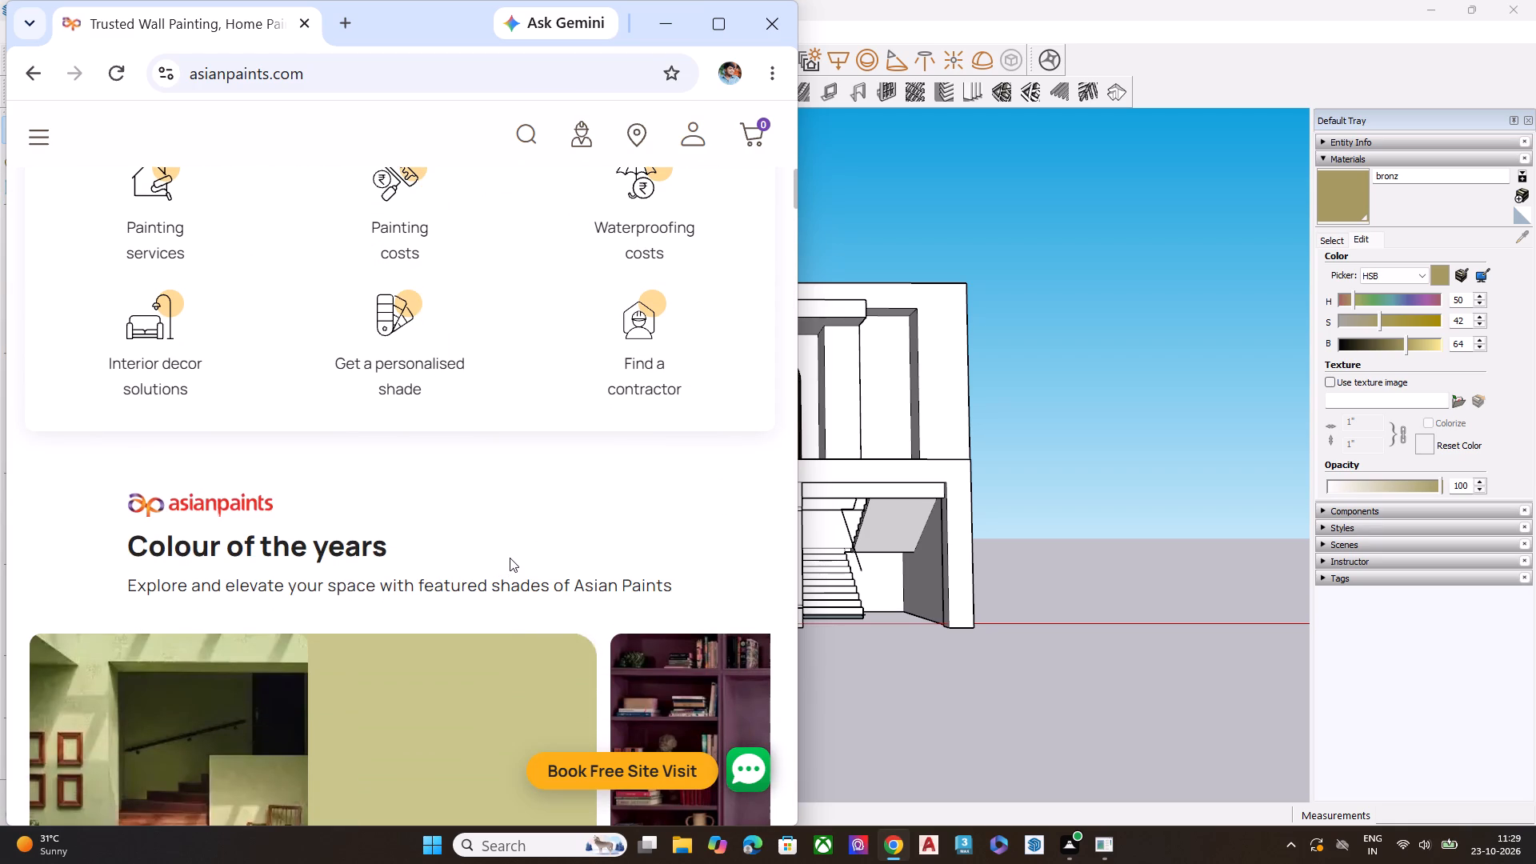
pyautogui.scroll(-4, 513, 555)
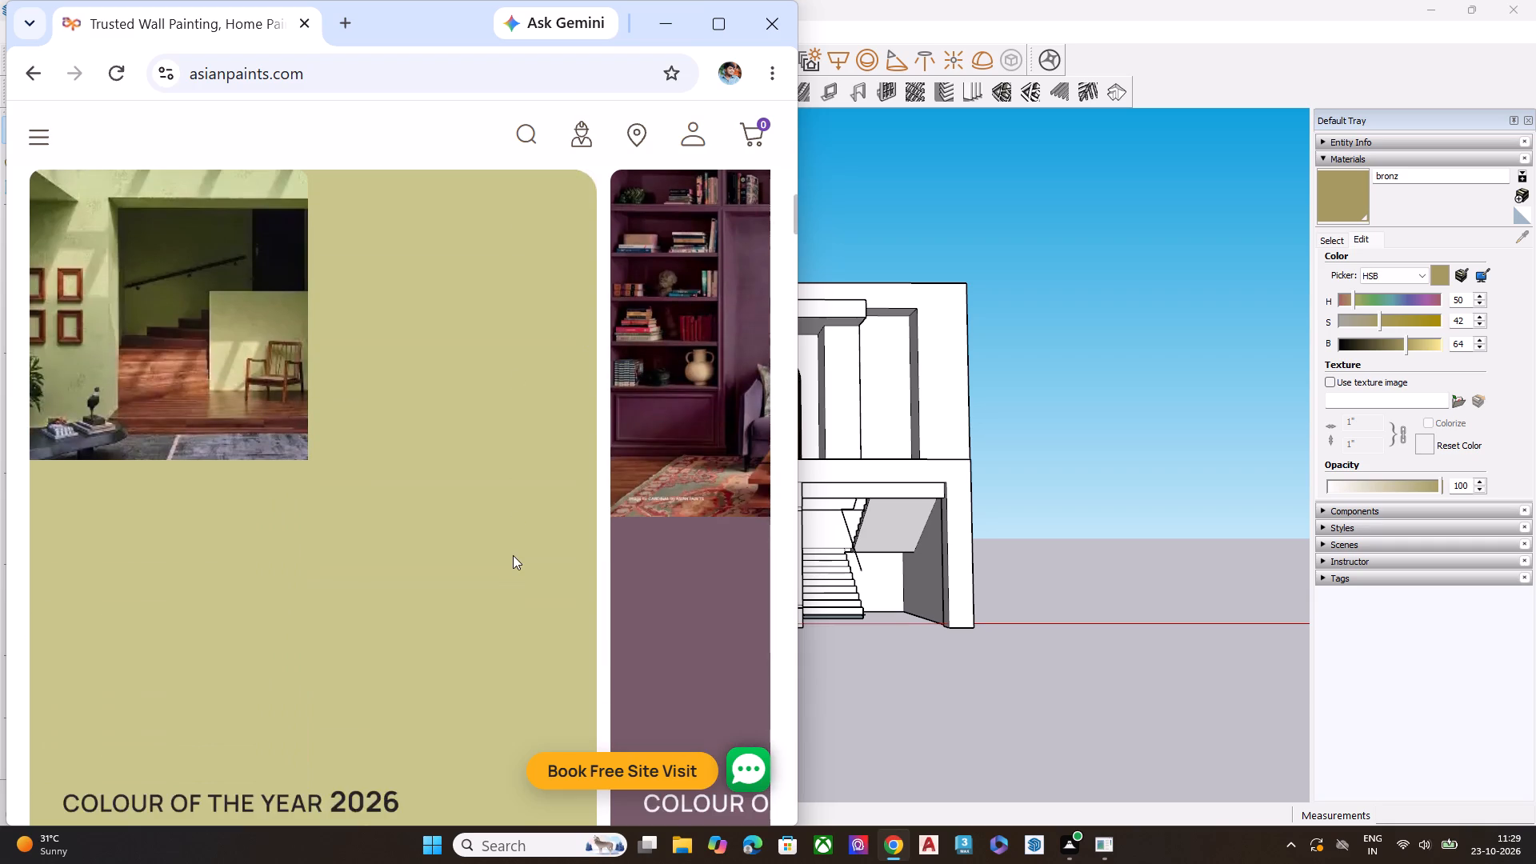
pyautogui.scroll(-2, 626, 547)
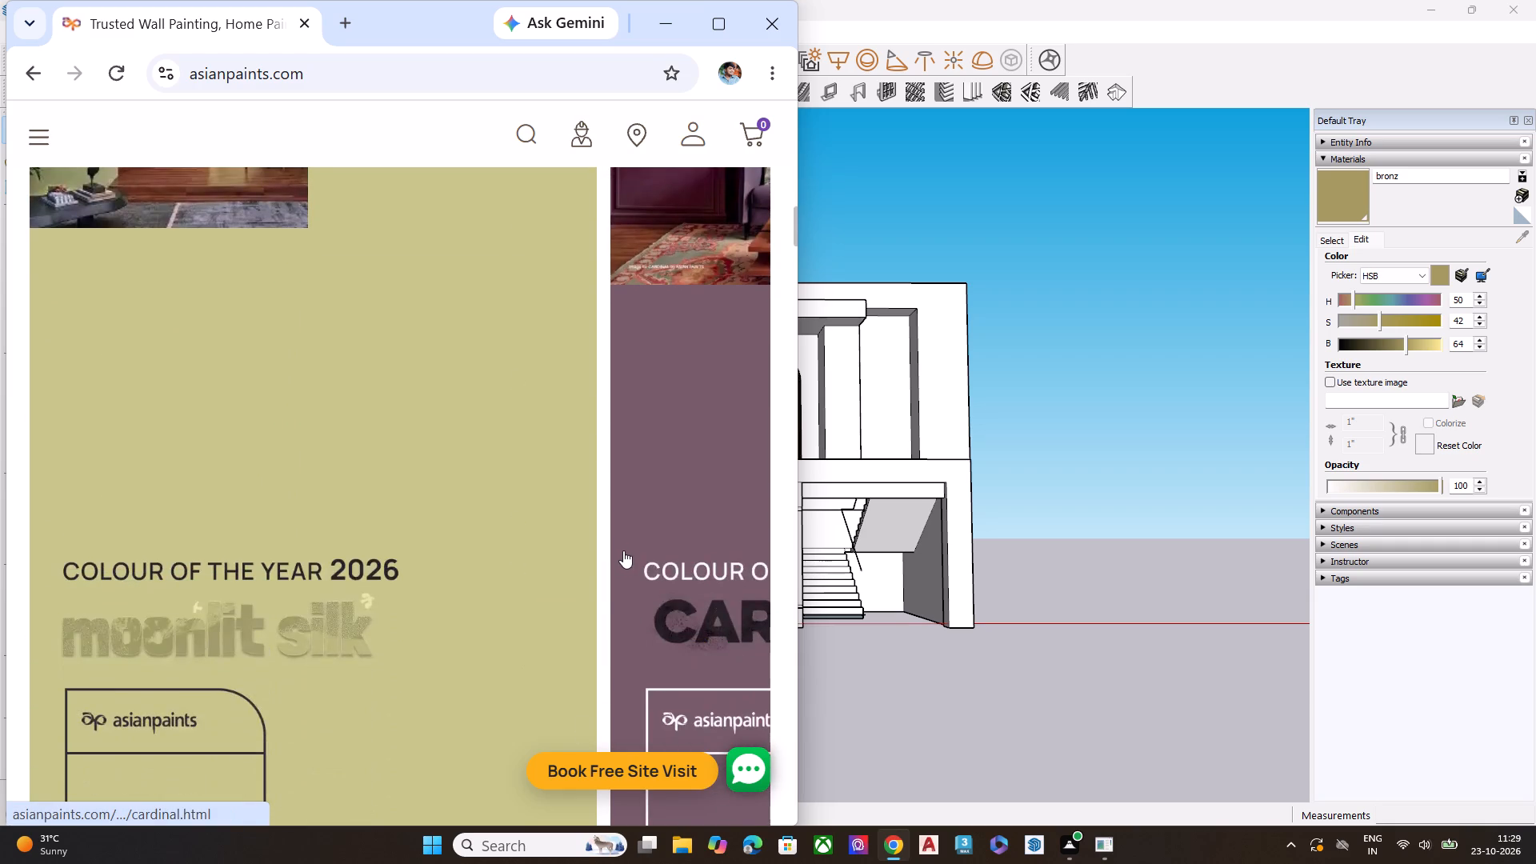
pyautogui.scroll(-3, 283, 636)
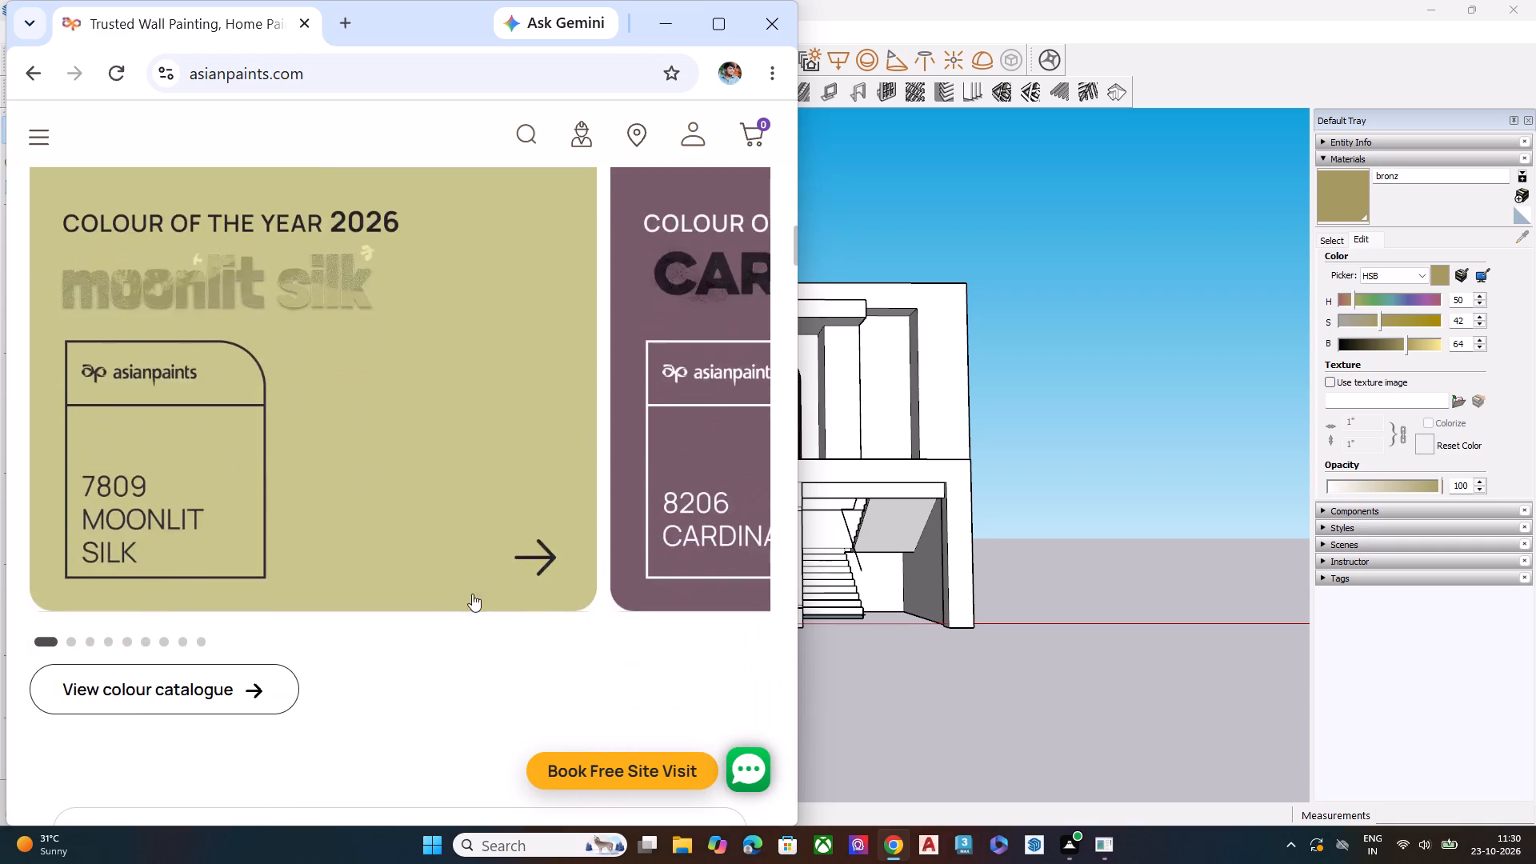
# Open the 7809 Moonlit Silk shade page, view its shade palette, and return to the home page.
pyautogui.click(75, 646)
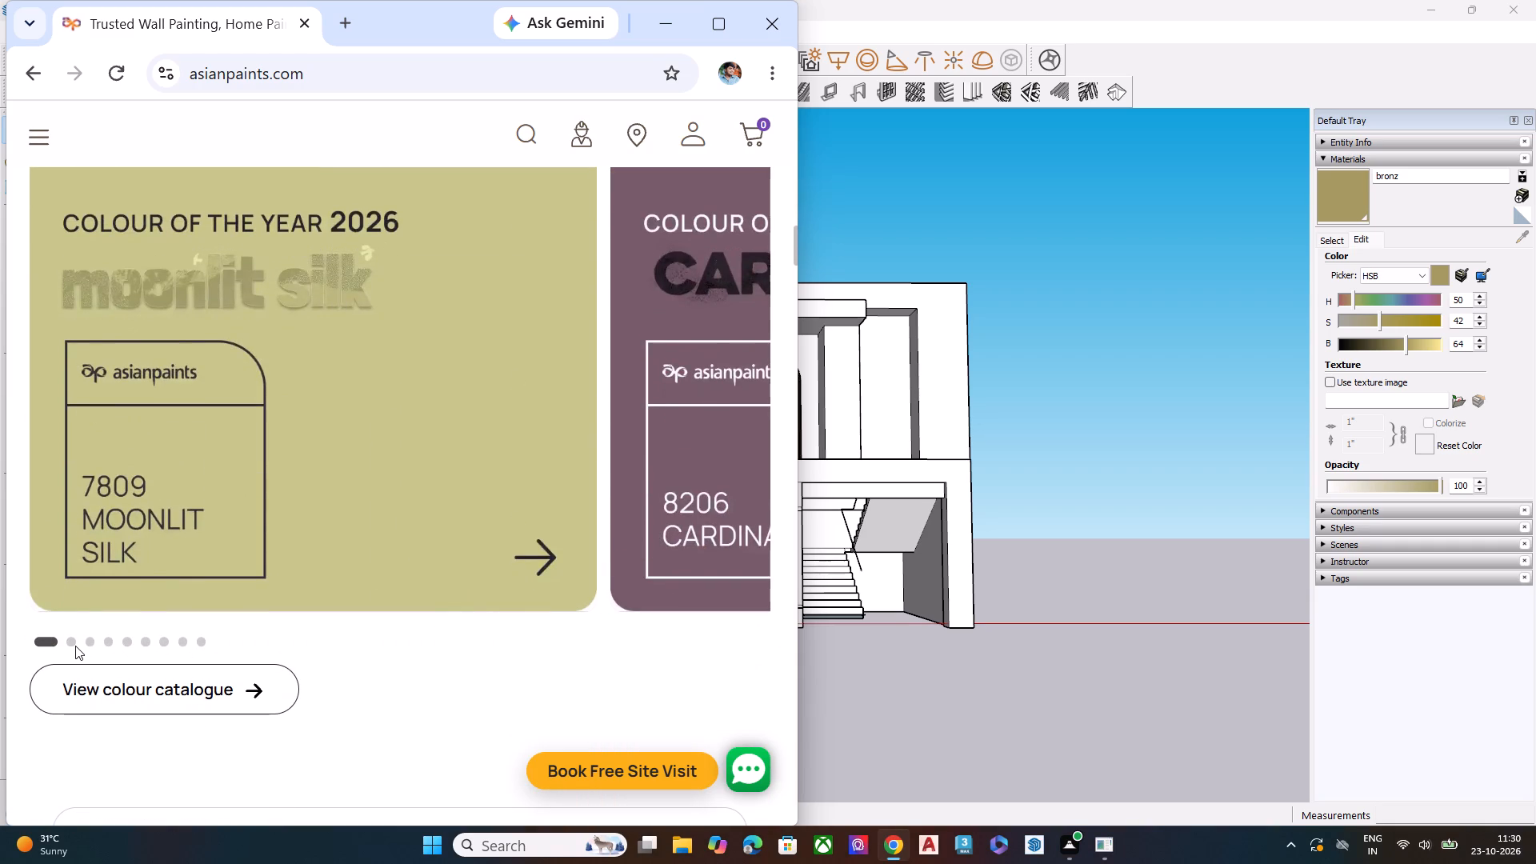
pyautogui.click(66, 642)
pyautogui.click(531, 549)
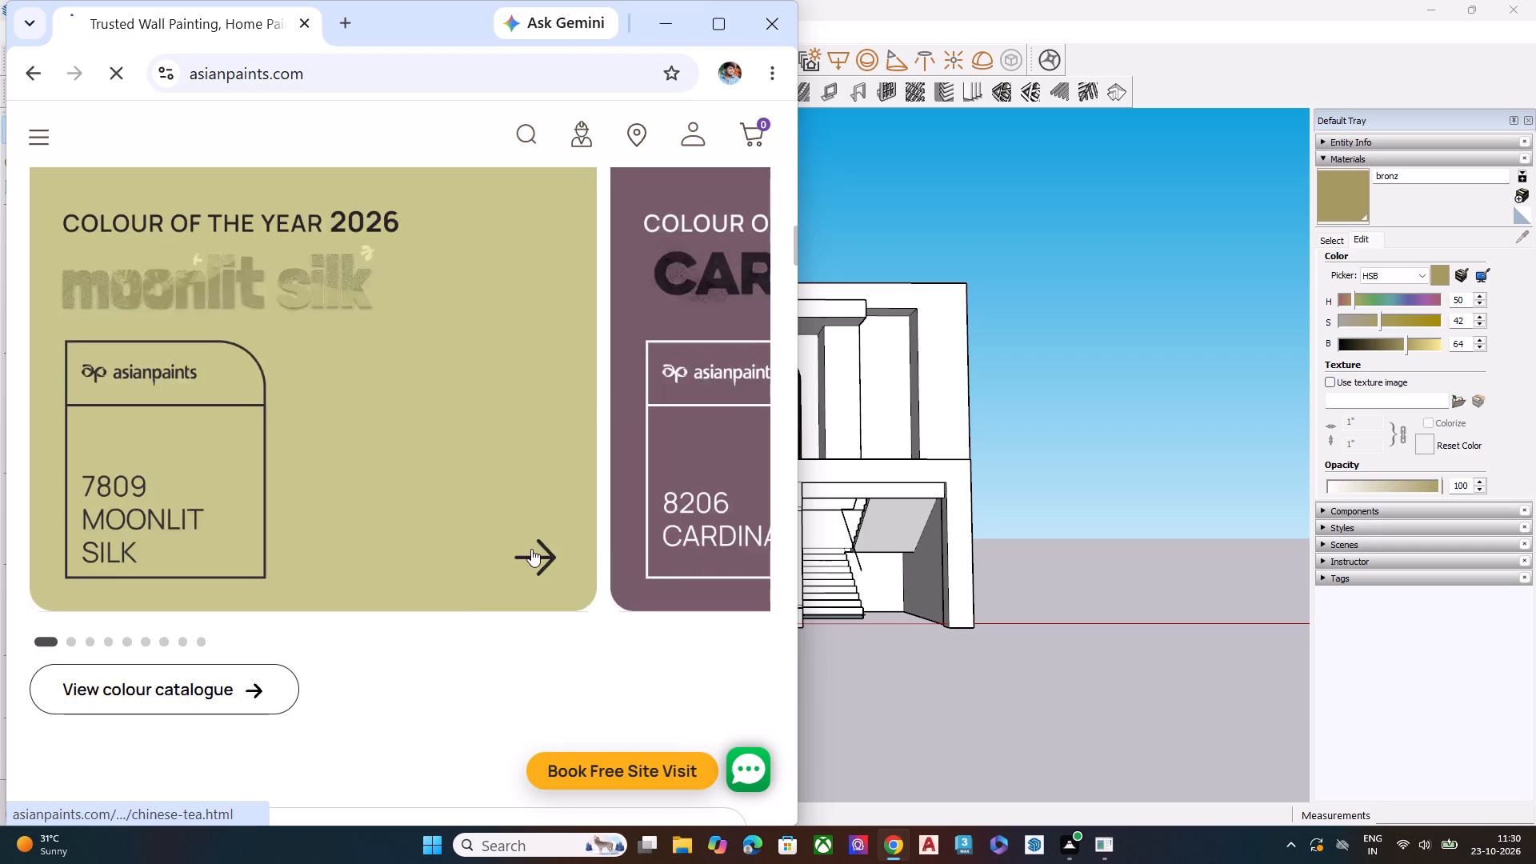
pyautogui.scroll(-1, 398, 613)
pyautogui.scroll(3, 397, 614)
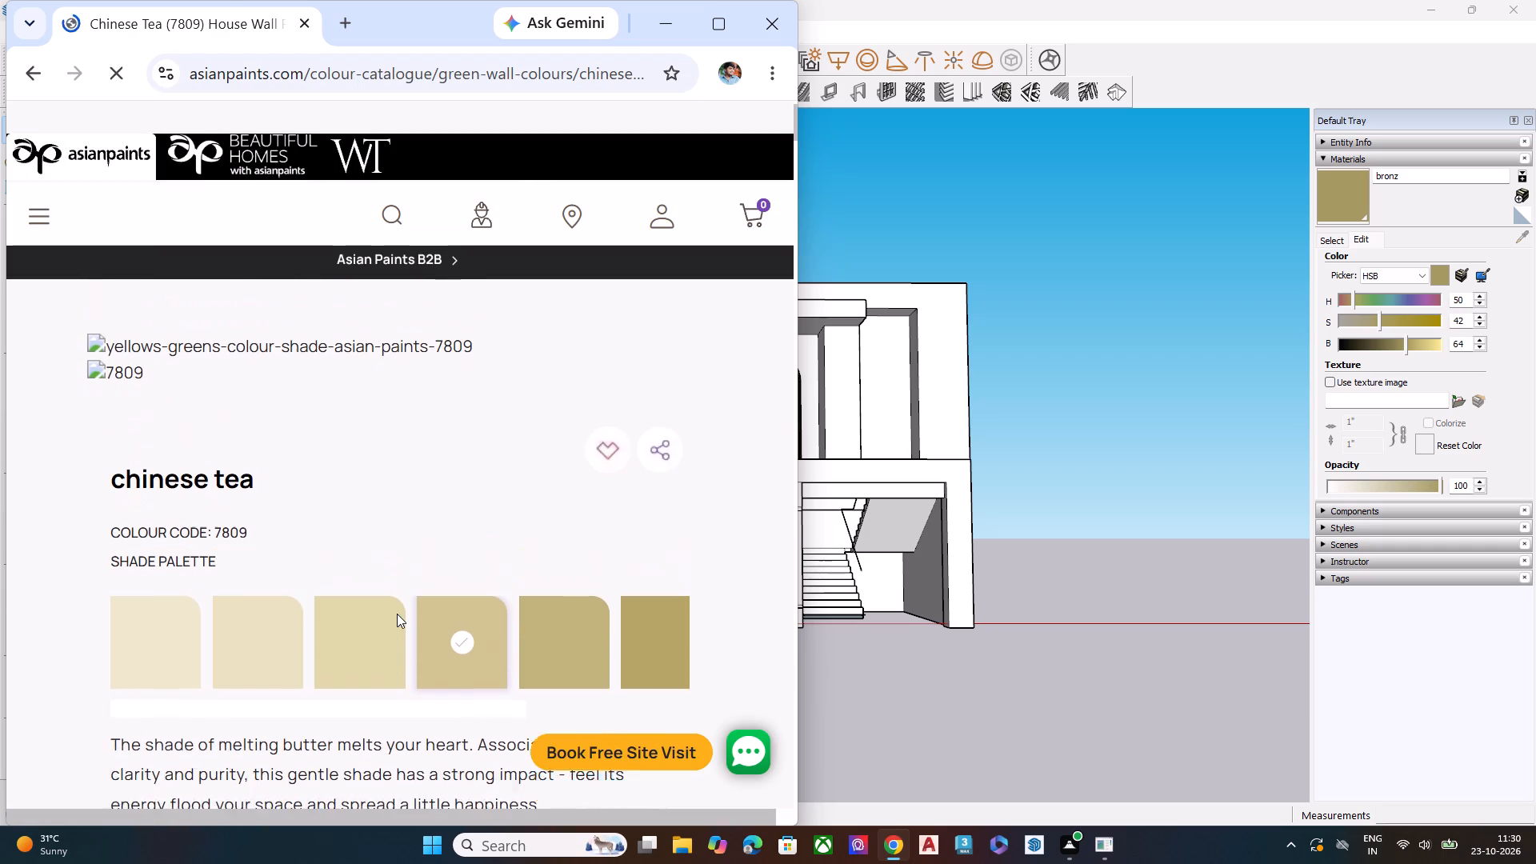
pyautogui.scroll(2, 397, 614)
pyautogui.click(34, 73)
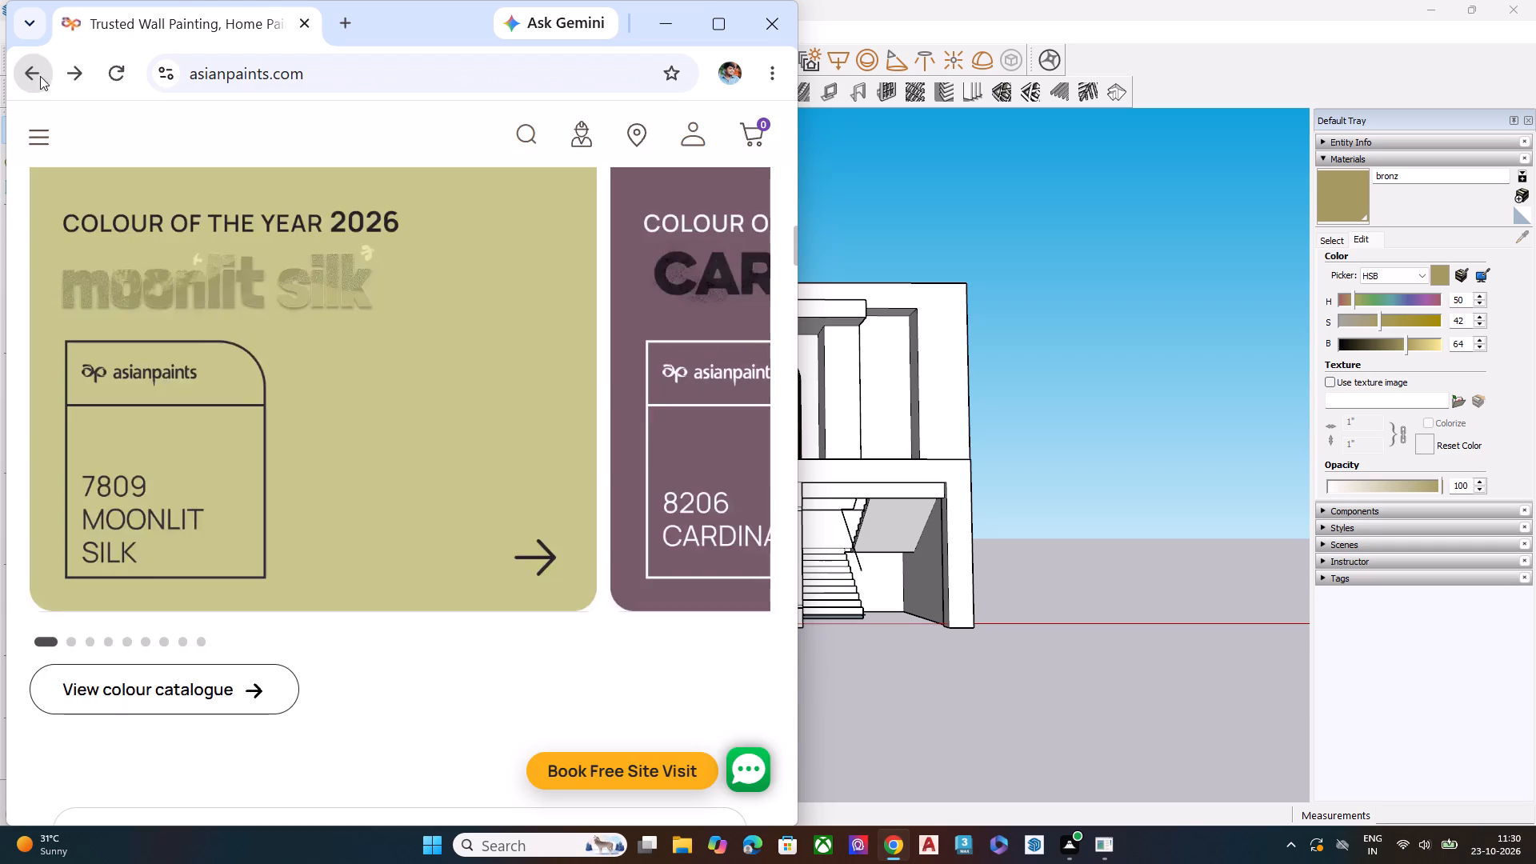
# Advance the Colour of the years cards to the Colour of the Year 2024, Terra.
pyautogui.click(74, 633)
pyautogui.click(74, 636)
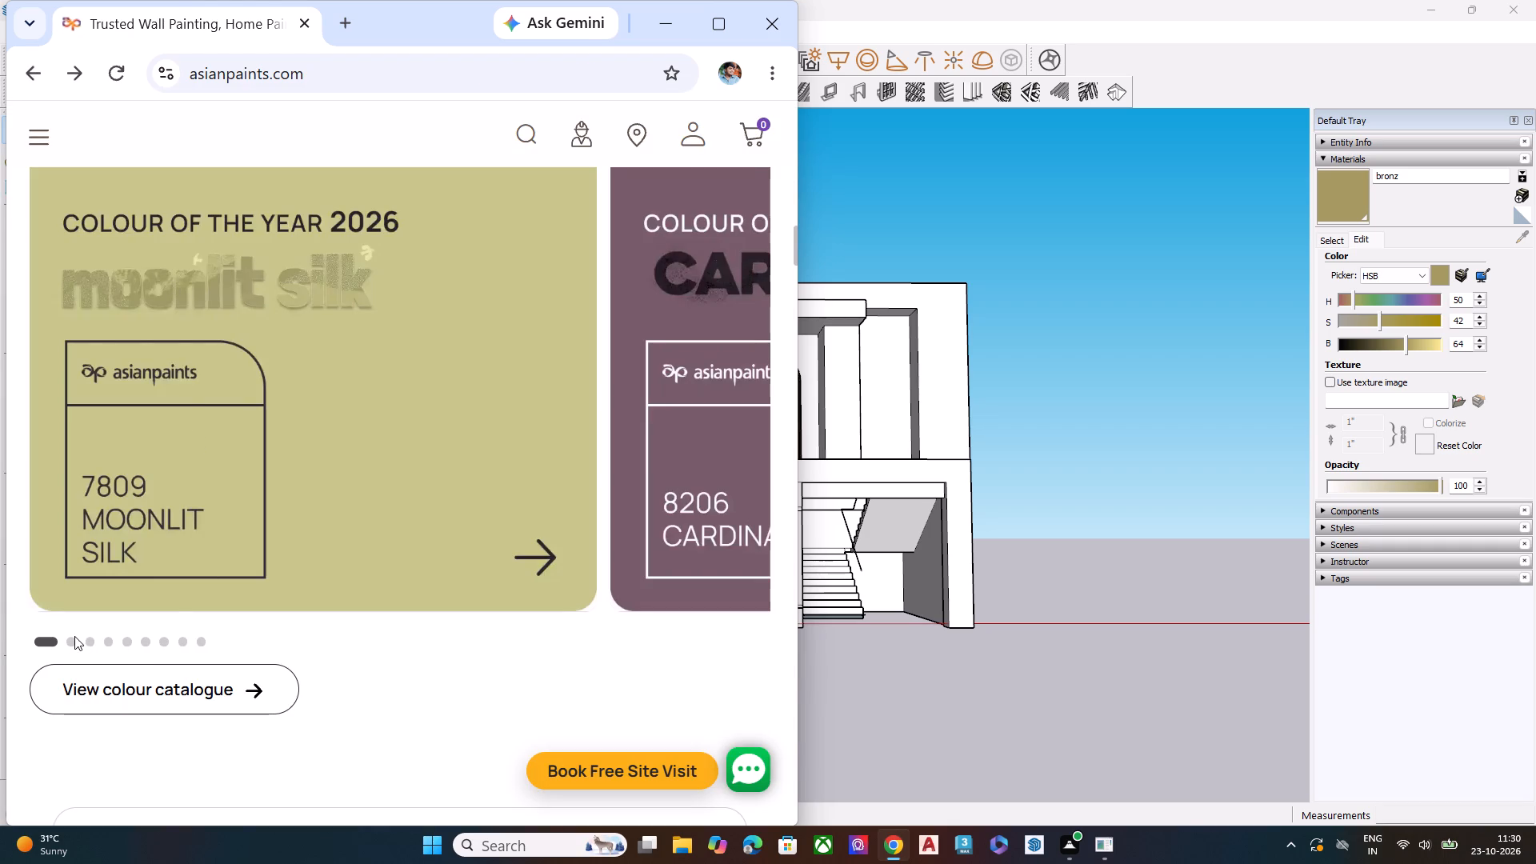
pyautogui.click(73, 644)
pyautogui.click(87, 643)
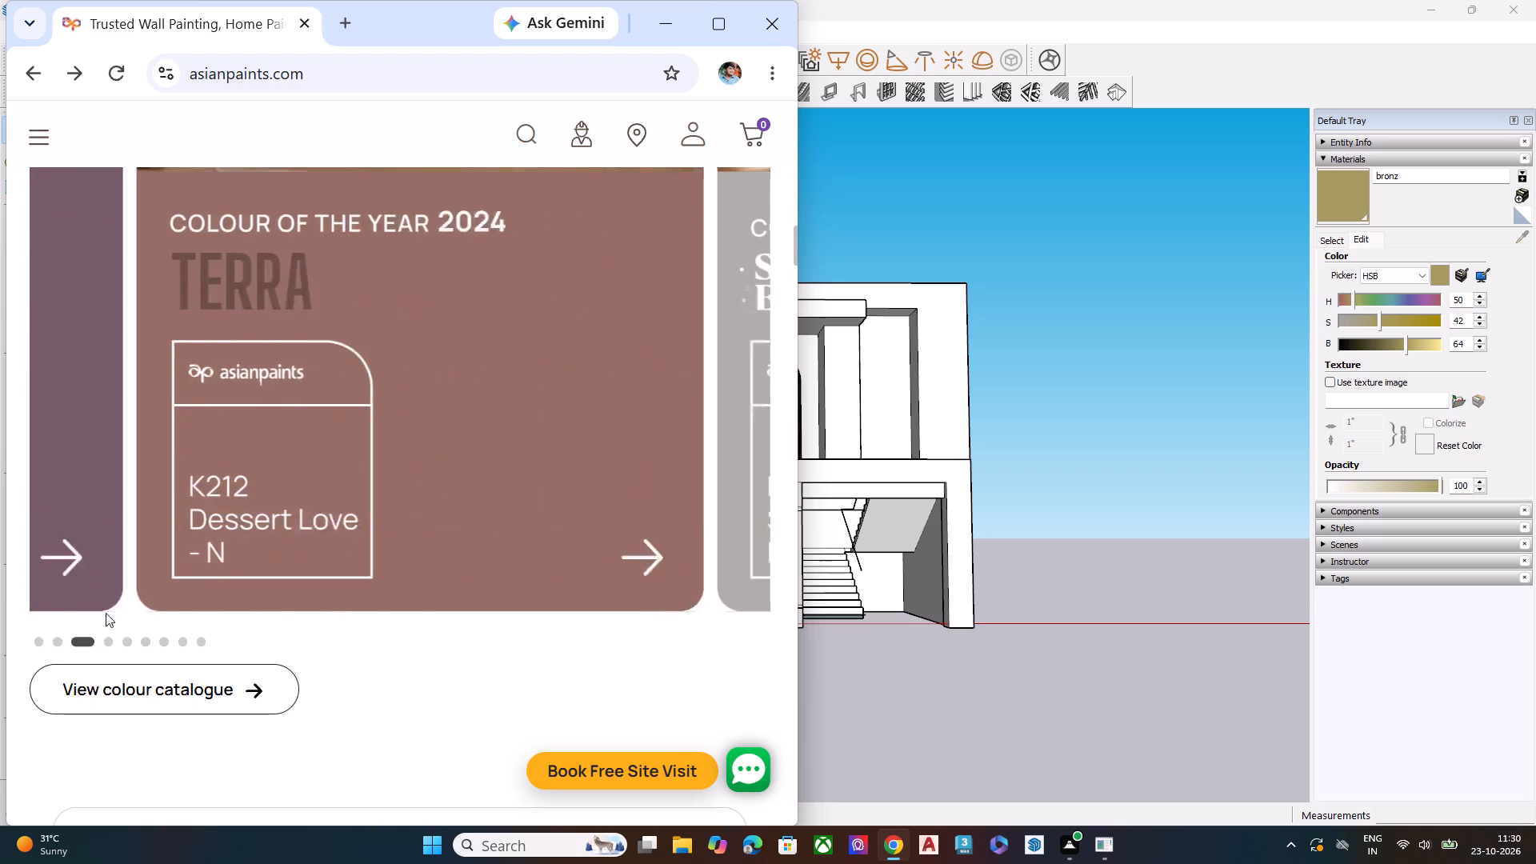
# Find the home needs section on the Asian Paints home page and open its Exterior wall paint category.
pyautogui.scroll(-6, 392, 541)
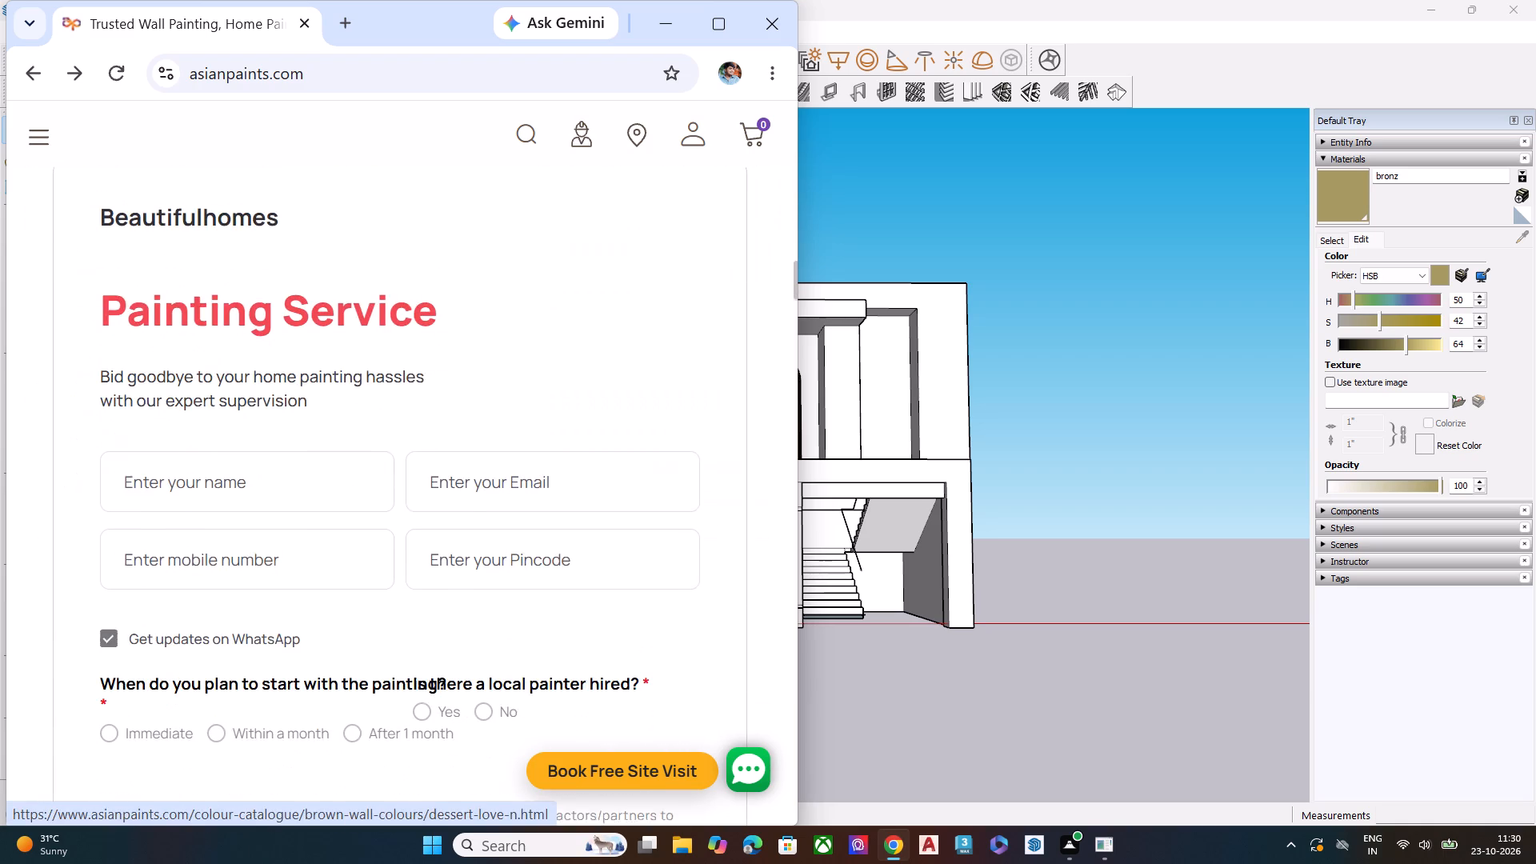
pyautogui.scroll(-12, 392, 542)
pyautogui.scroll(3, 392, 542)
pyautogui.scroll(-1, 392, 542)
pyautogui.scroll(6, 392, 542)
pyautogui.scroll(-11, 392, 542)
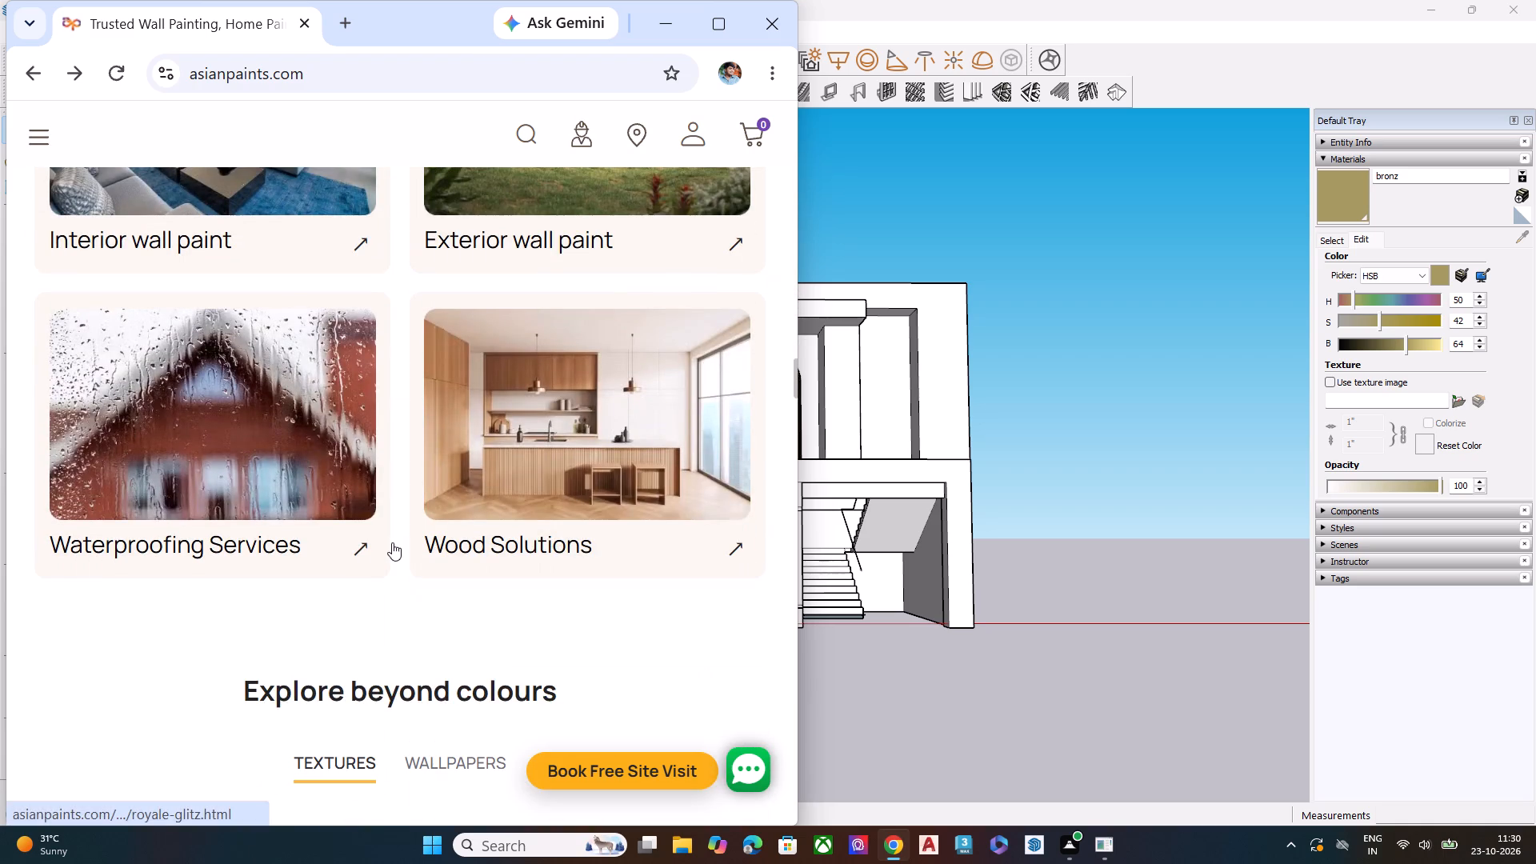
pyautogui.scroll(3, 392, 542)
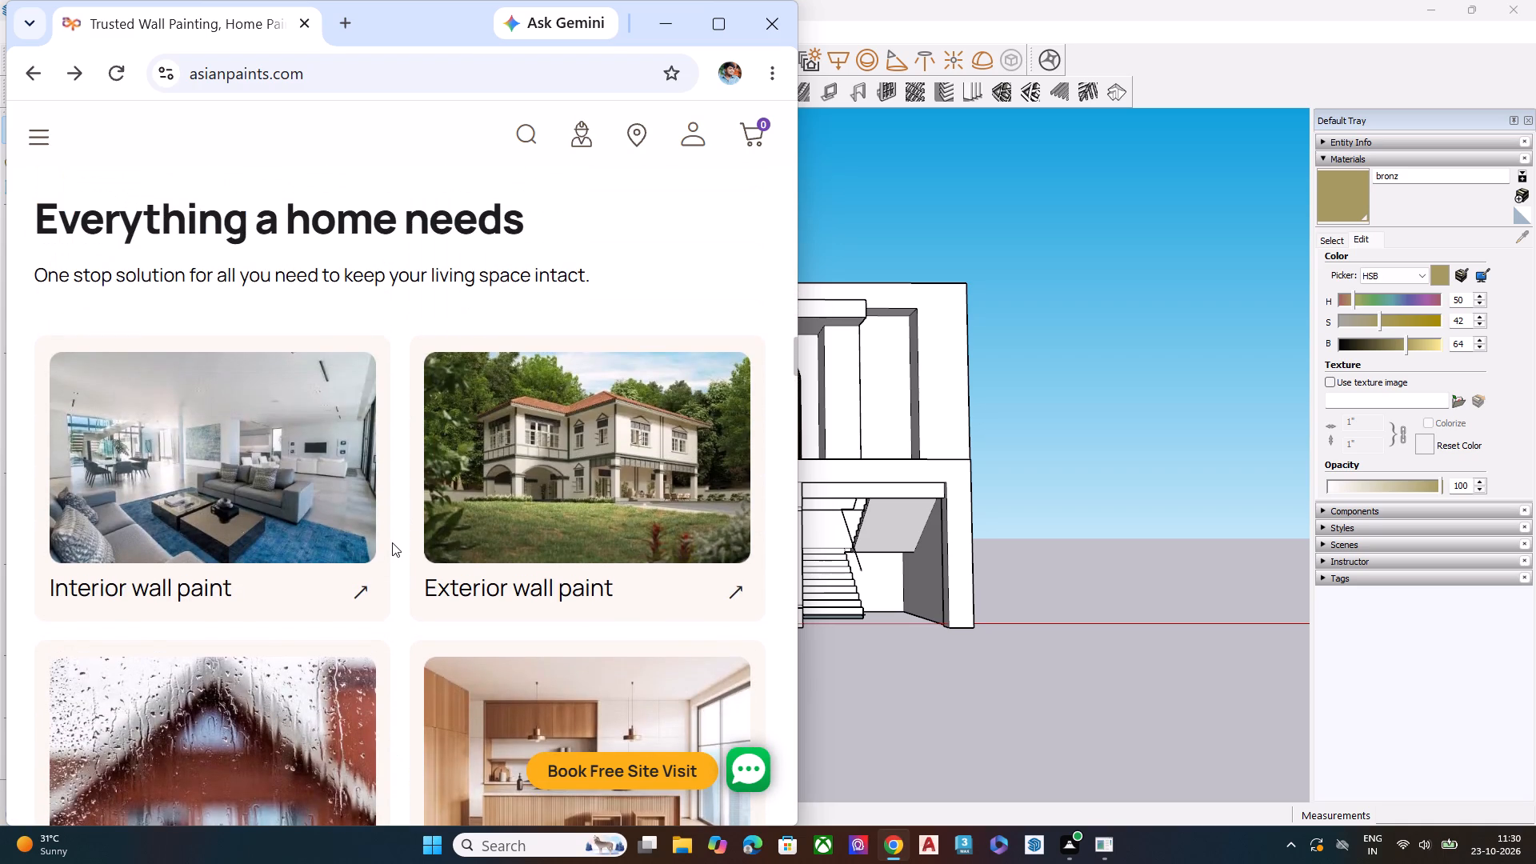
pyautogui.click(574, 570)
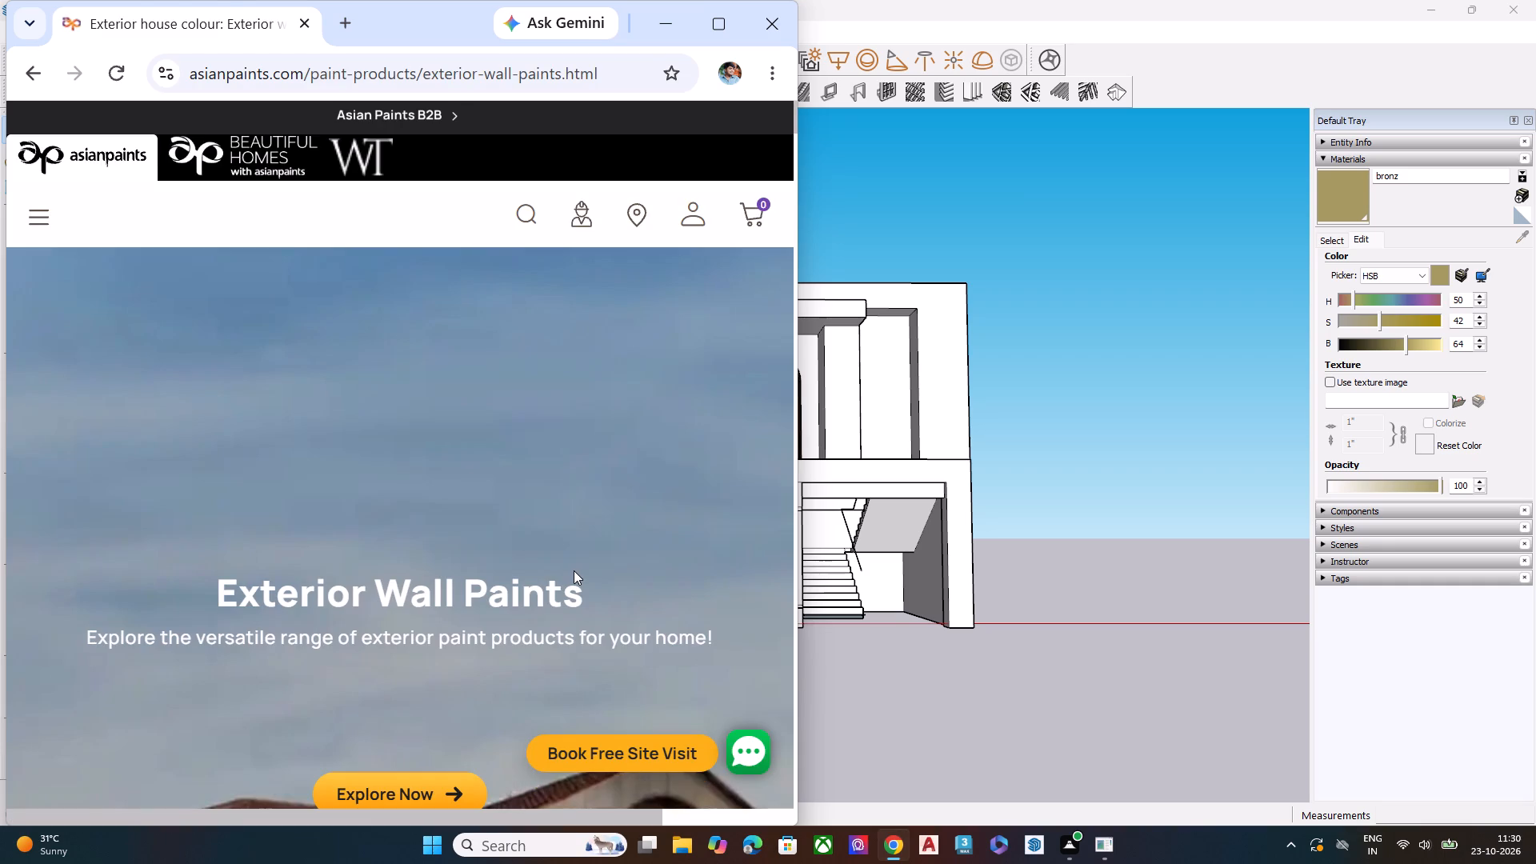
# Compare the Wall Paints and Textures product ranges on the Exterior Wall Paints page, ending on Wall Paints.
pyautogui.scroll(-3, 574, 570)
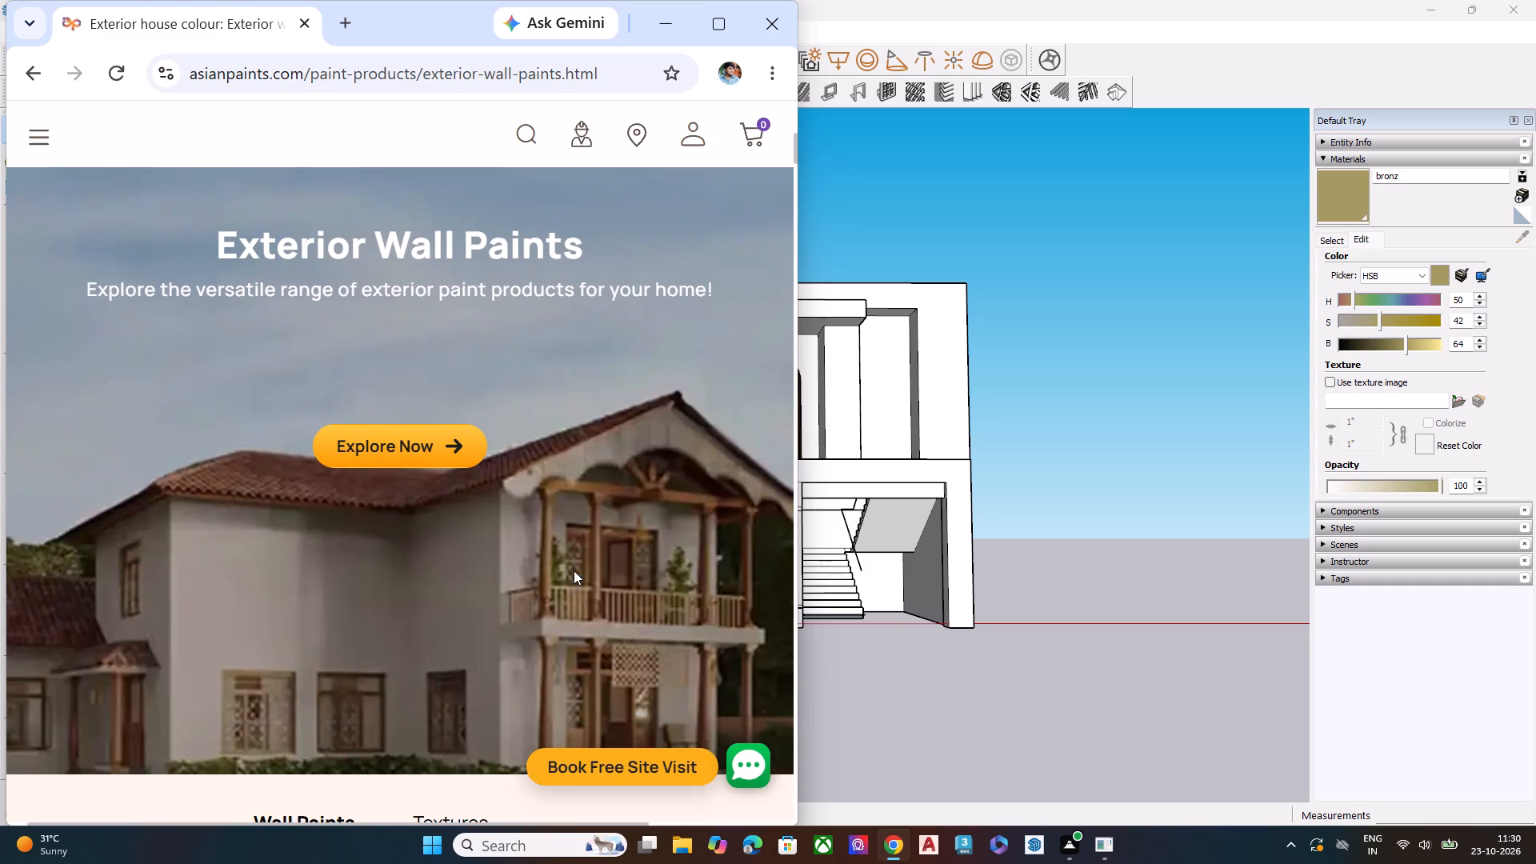
pyautogui.scroll(-4, 574, 570)
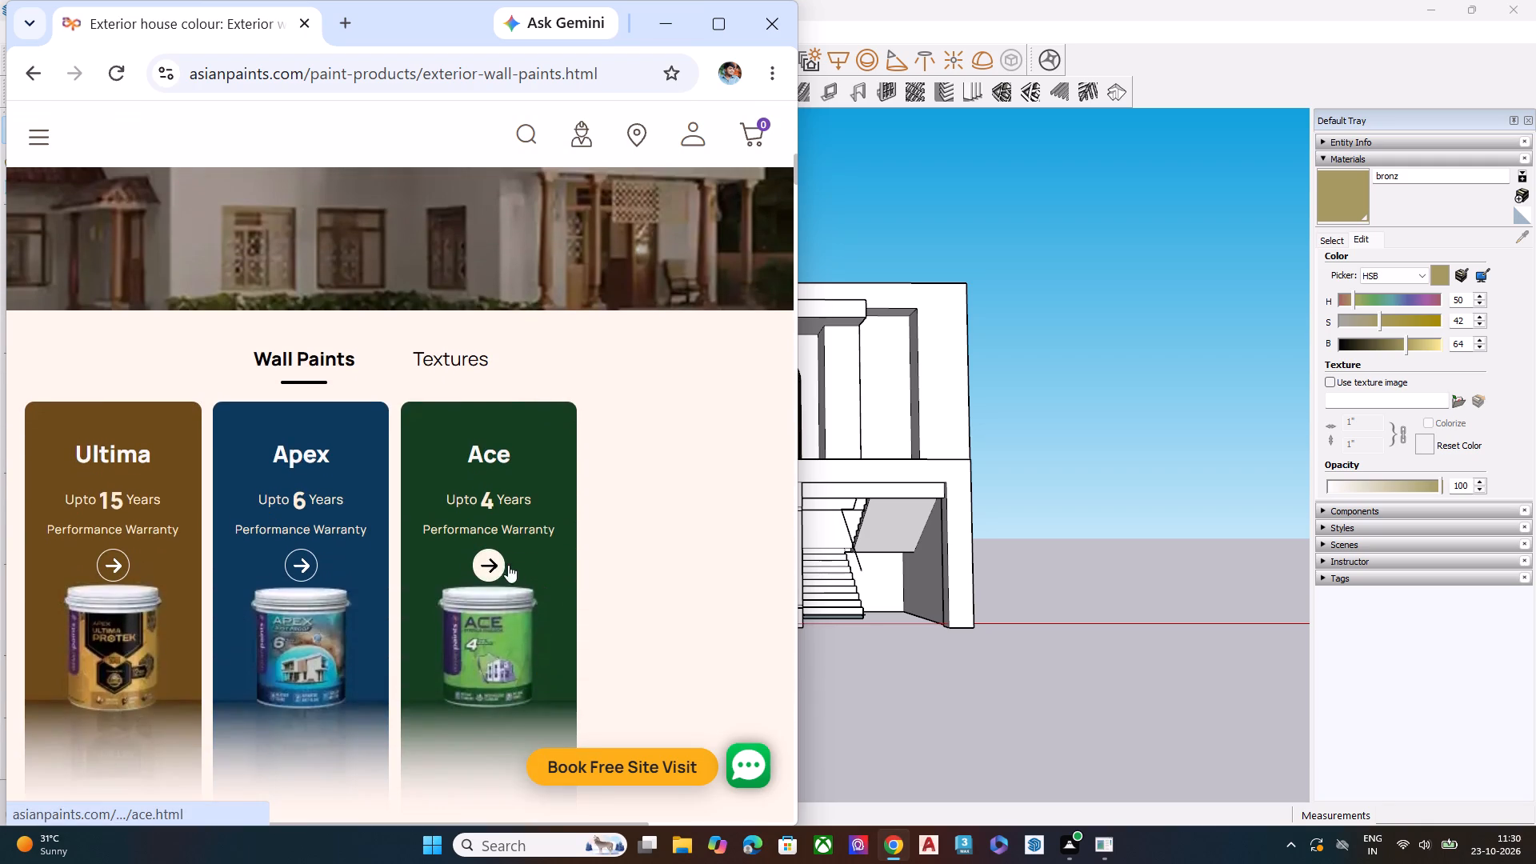
pyautogui.click(456, 362)
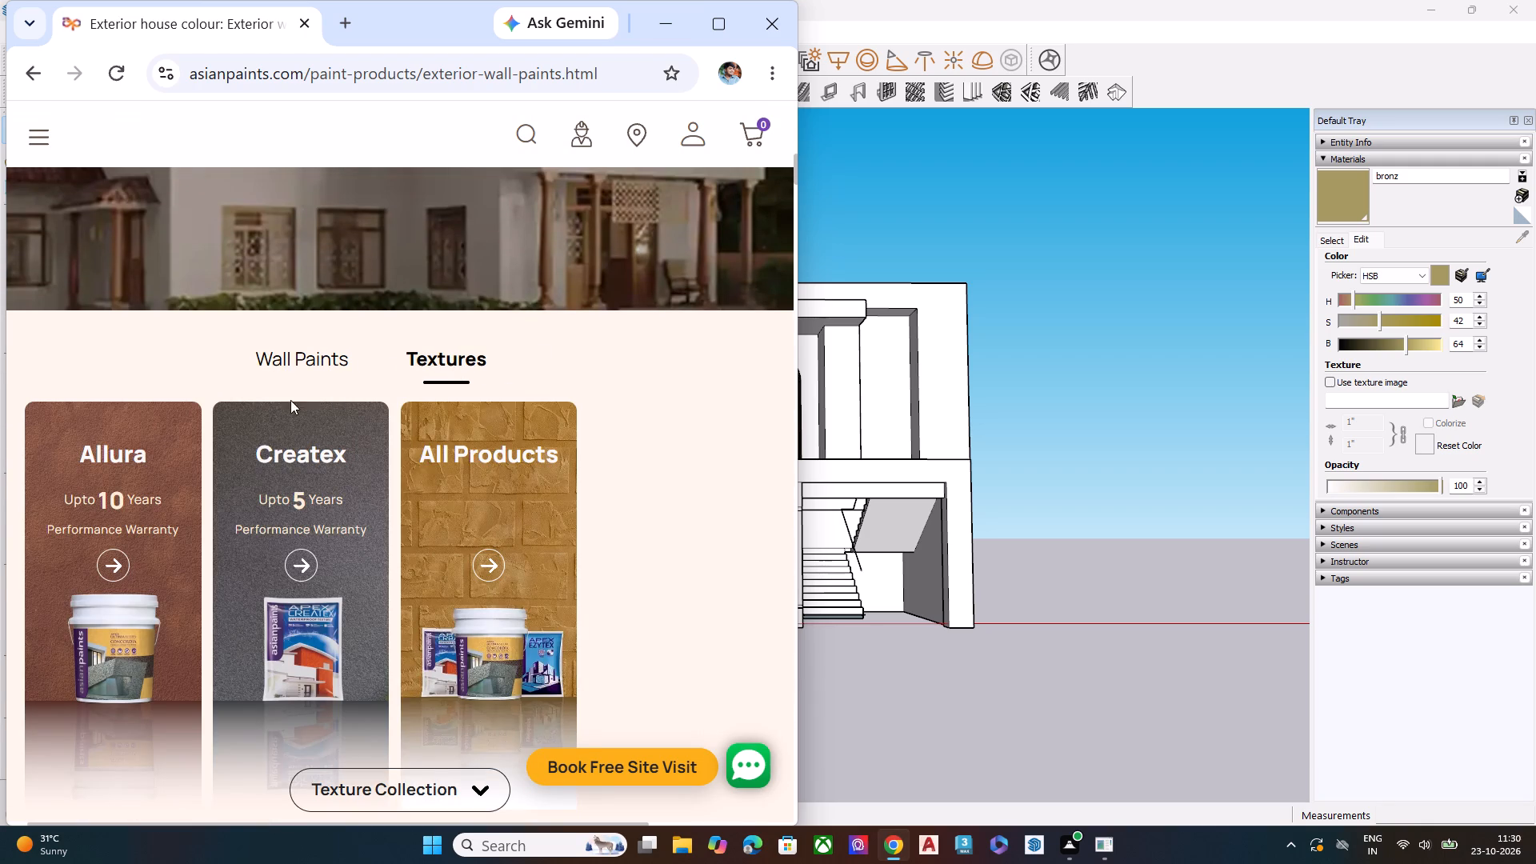
pyautogui.click(312, 361)
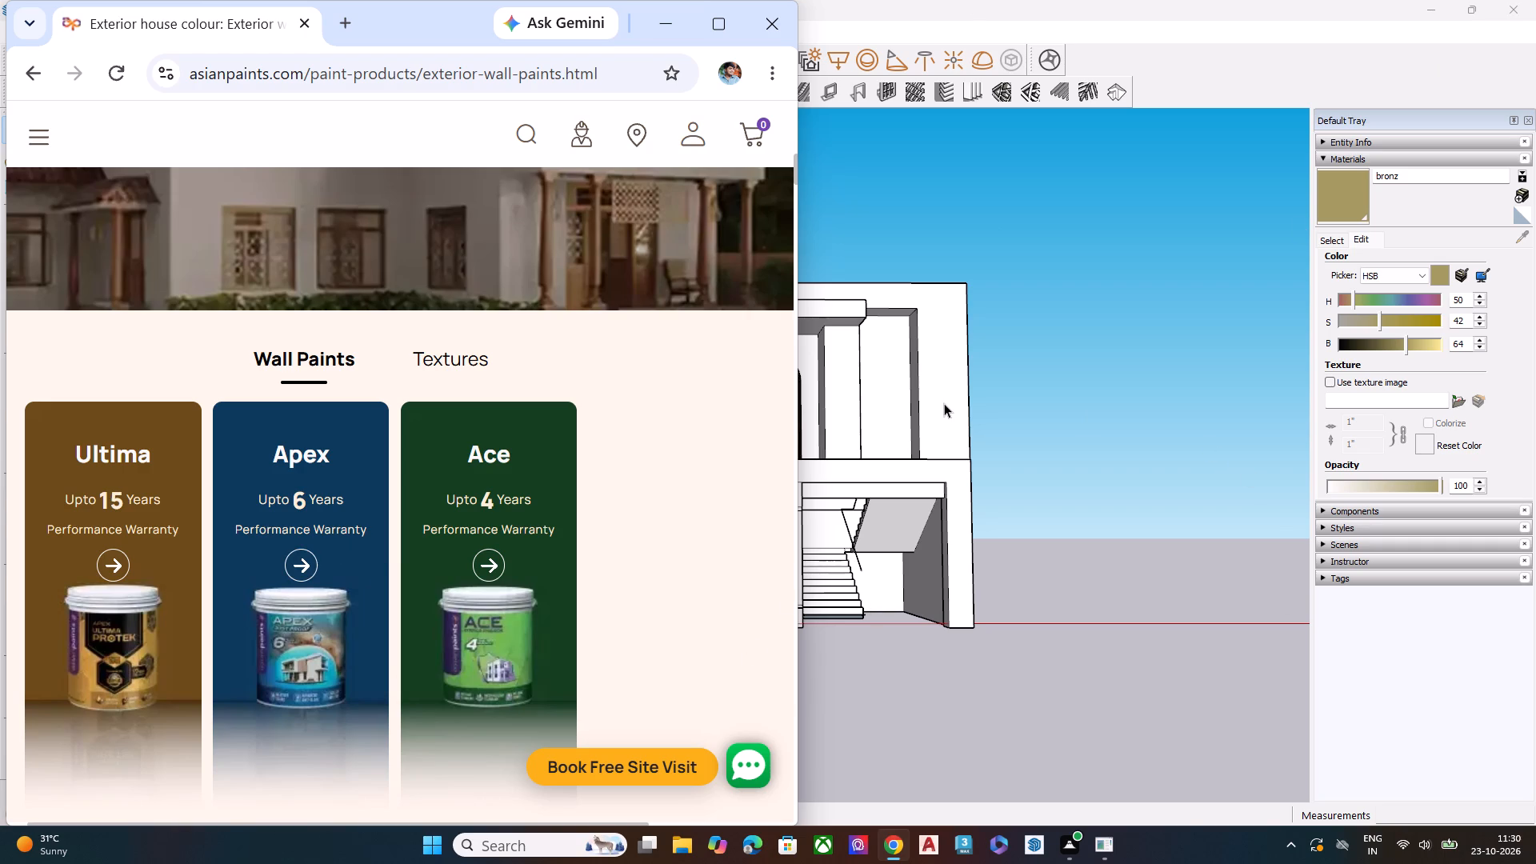
# Examine the Exquisite Collections textures on the Exterior Wall Paints page, and return to the page's header banner.
pyautogui.scroll(-4, 582, 446)
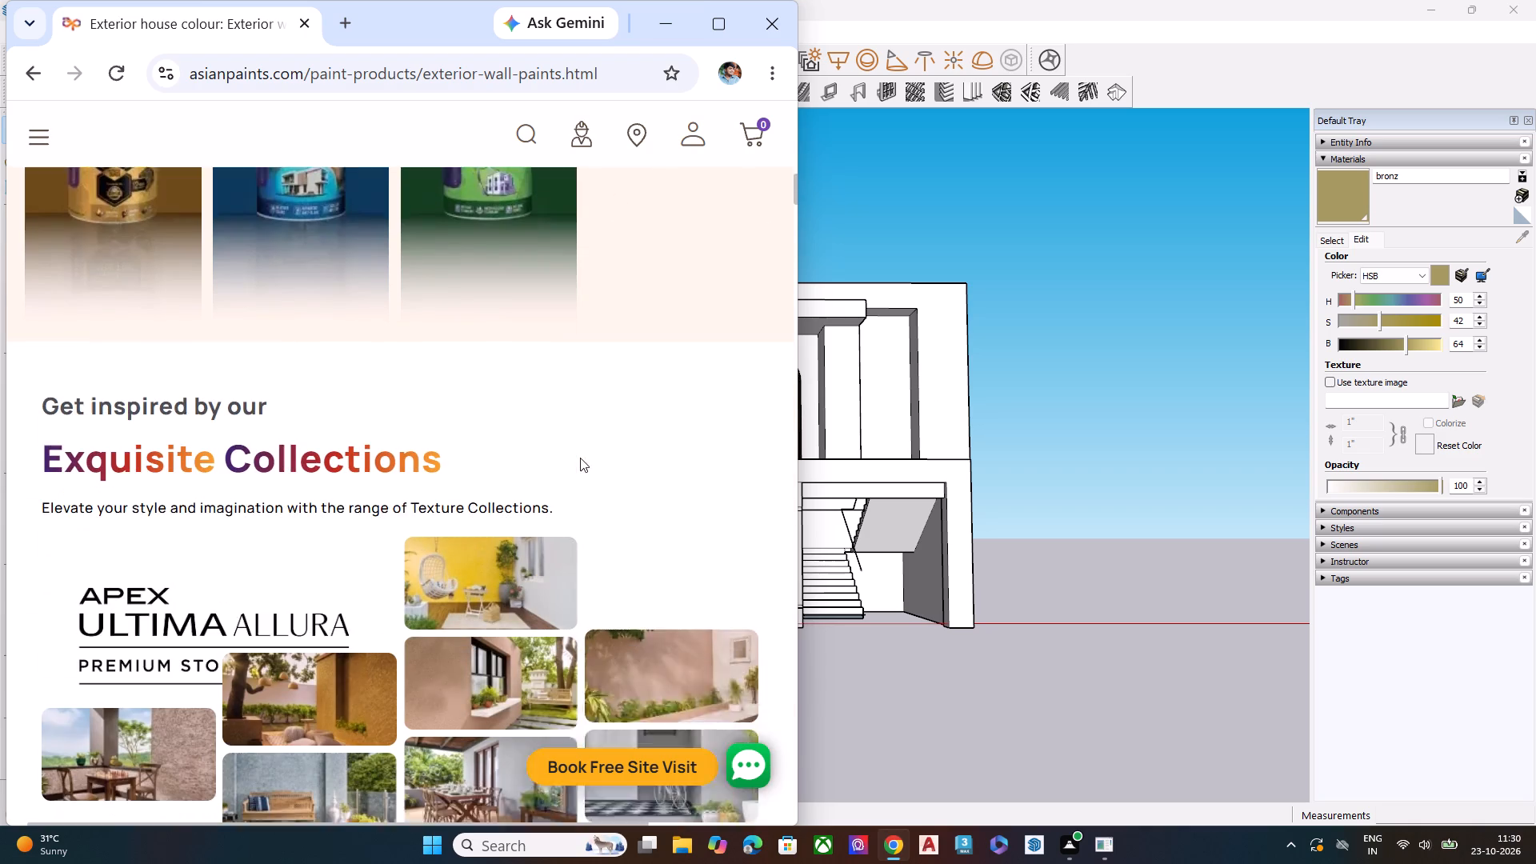
pyautogui.scroll(-2, 580, 458)
pyautogui.scroll(1, 578, 449)
pyautogui.scroll(-1, 578, 449)
pyautogui.scroll(1, 578, 449)
pyautogui.scroll(-1, 578, 449)
pyautogui.scroll(4, 578, 449)
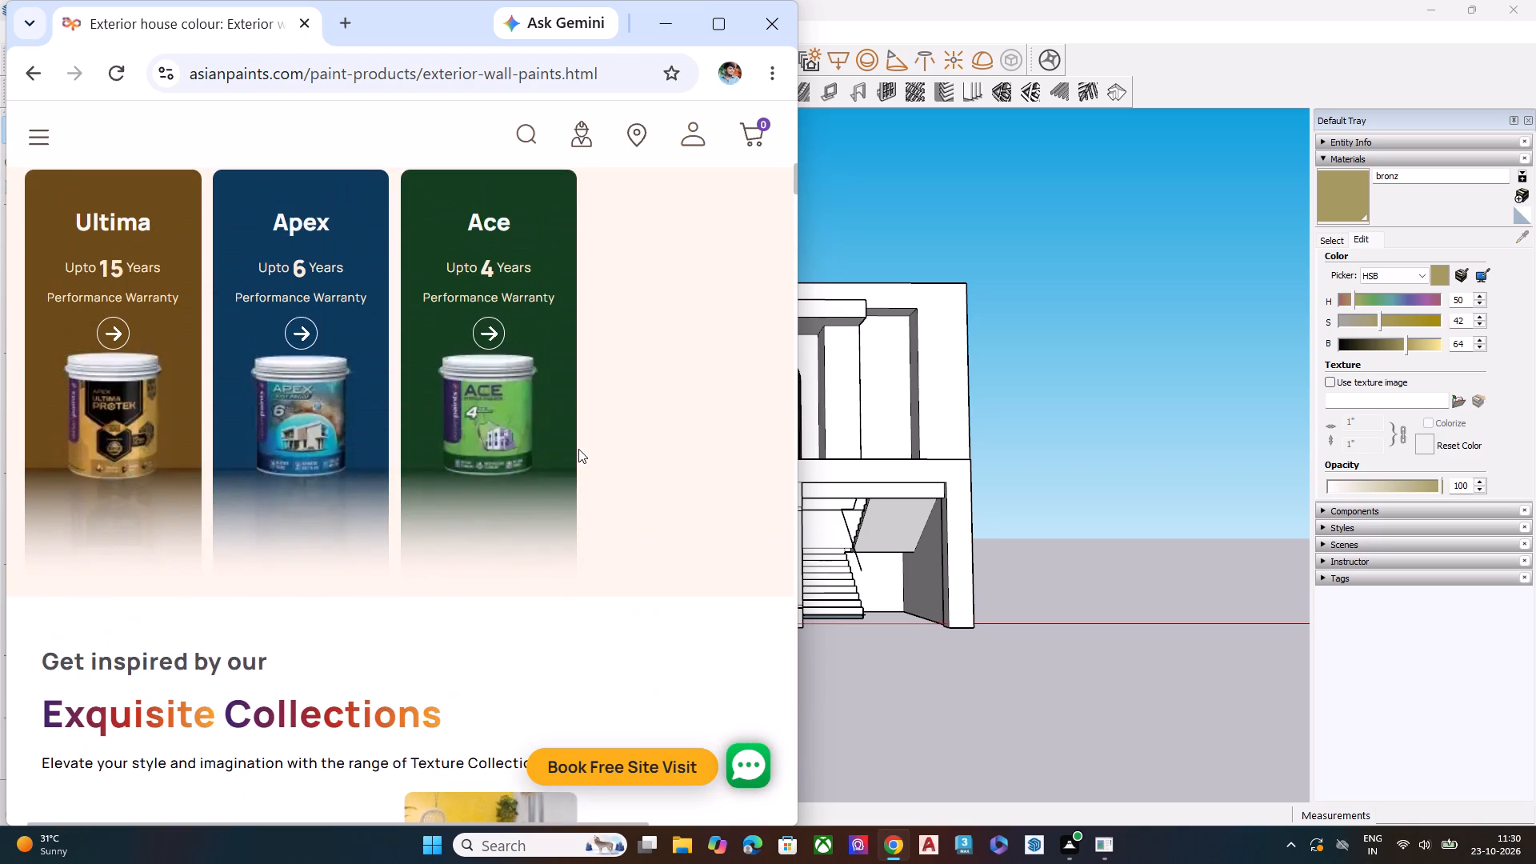
pyautogui.scroll(6, 717, 345)
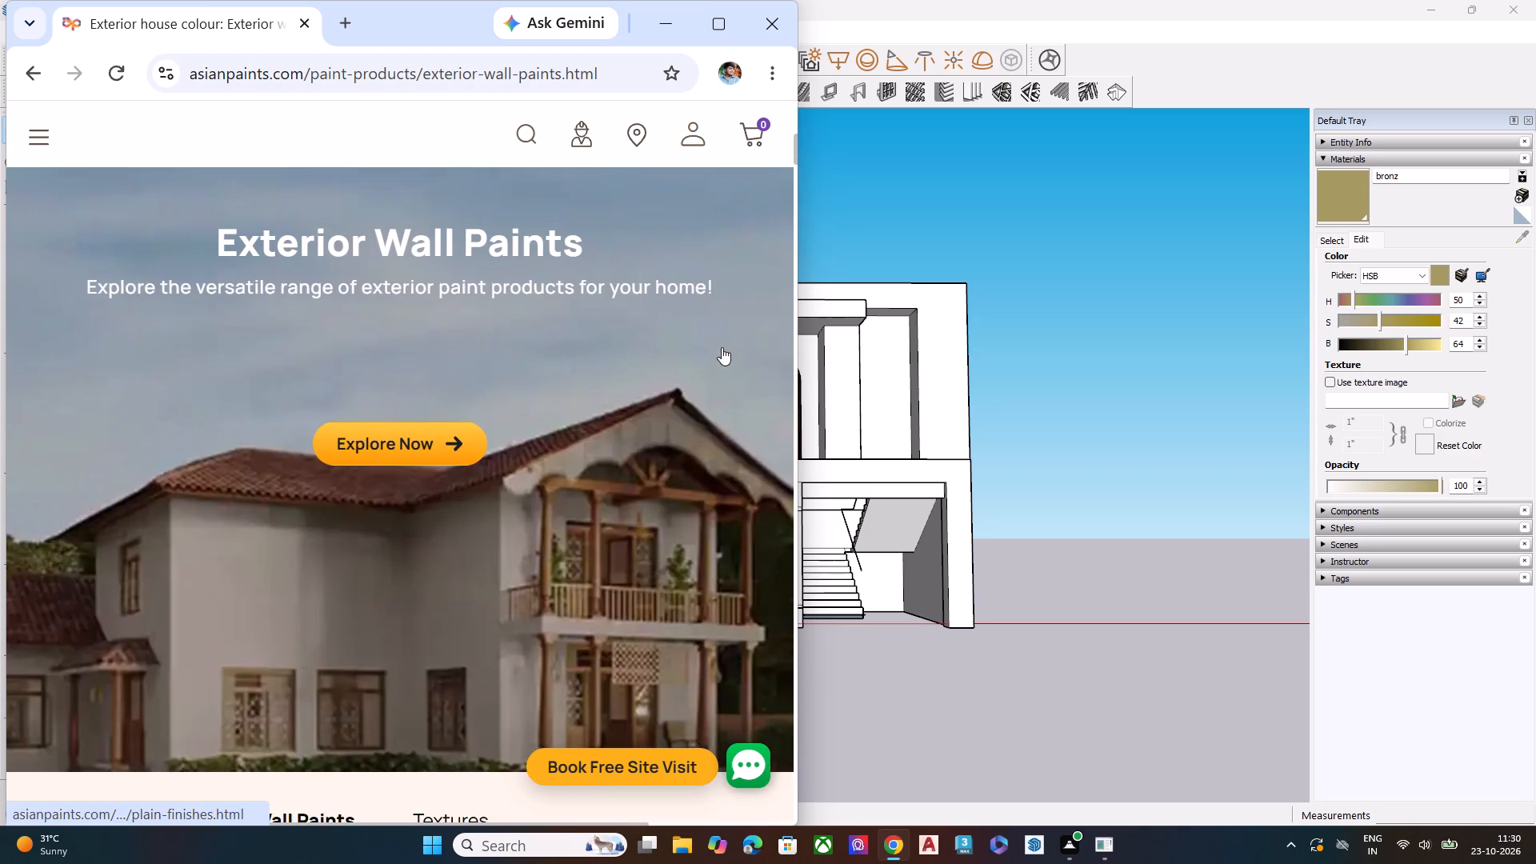
# Open the plain finishes for exterior walls and look through the Ultima, Apex and Ace emulsion products.
pyautogui.click(425, 454)
pyautogui.scroll(-1, 430, 478)
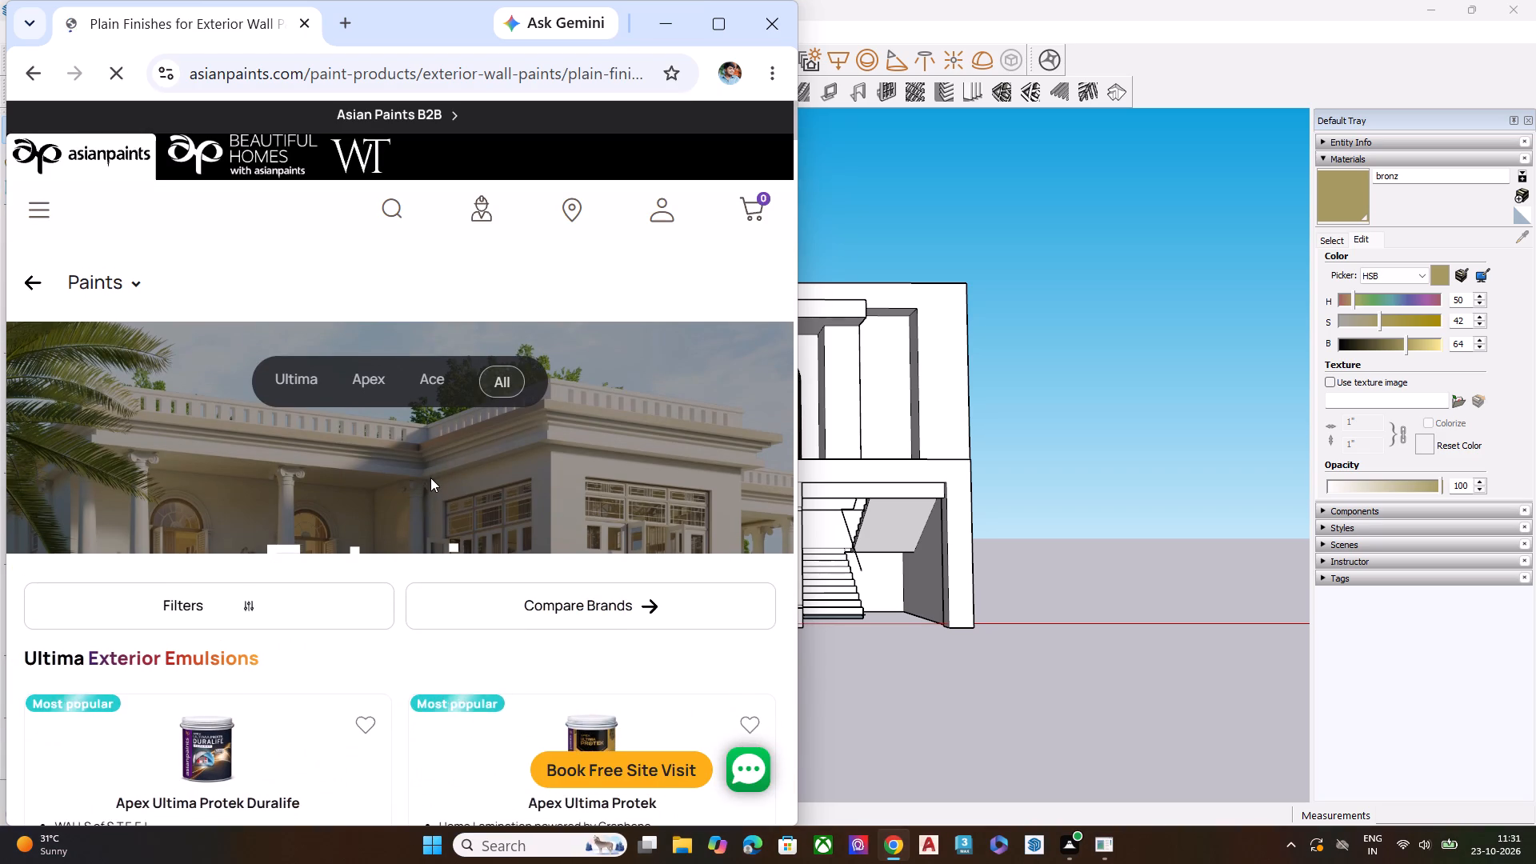
pyautogui.scroll(-6, 455, 531)
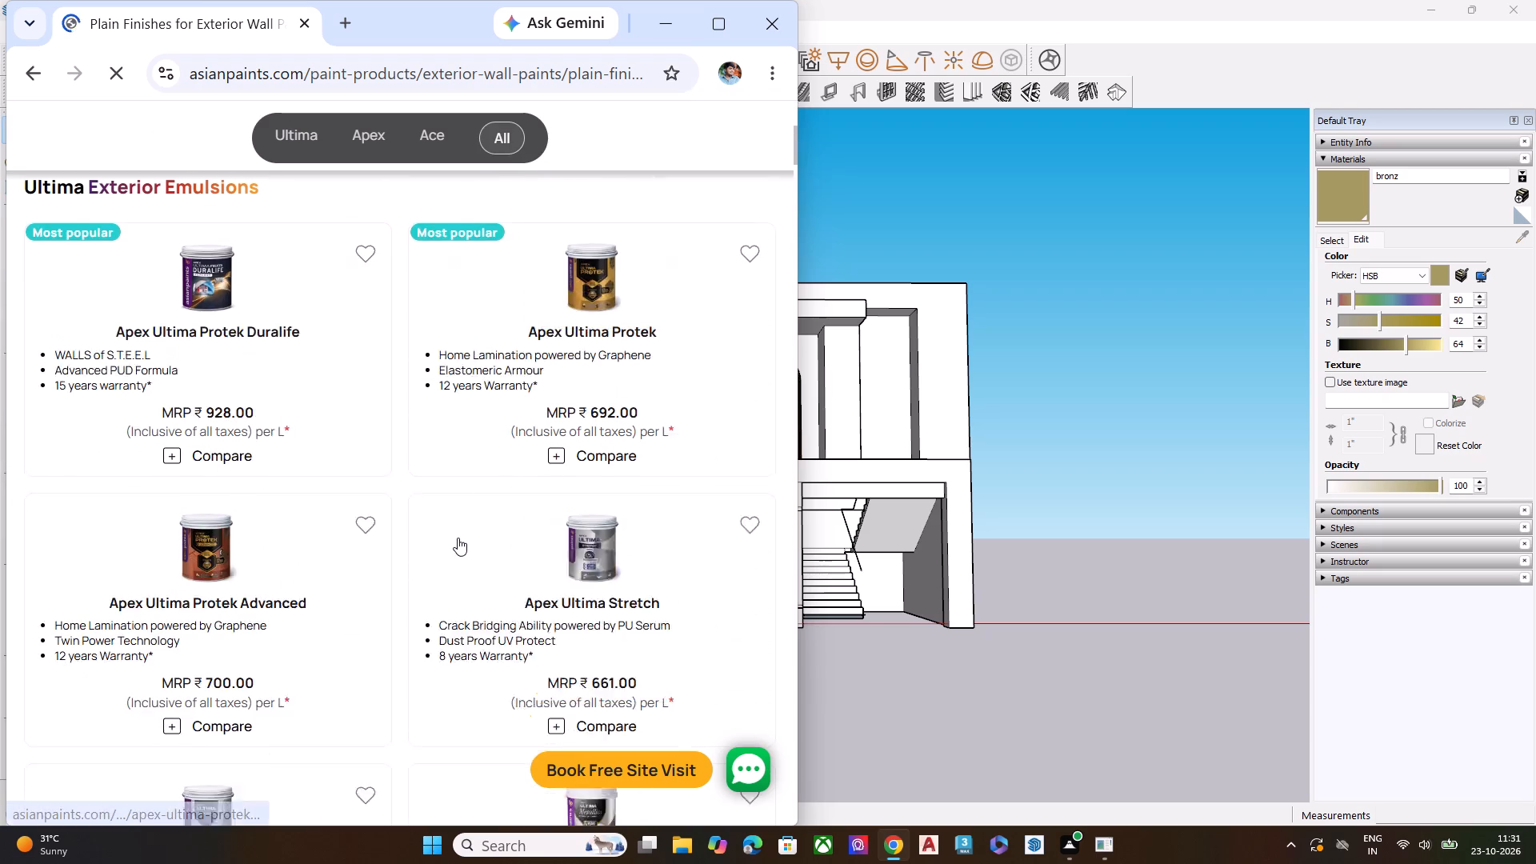
pyautogui.scroll(1, 469, 523)
pyautogui.scroll(-2, 471, 523)
pyautogui.scroll(1, 471, 523)
pyautogui.scroll(-5, 471, 523)
pyautogui.scroll(2, 469, 534)
pyautogui.scroll(-7, 470, 532)
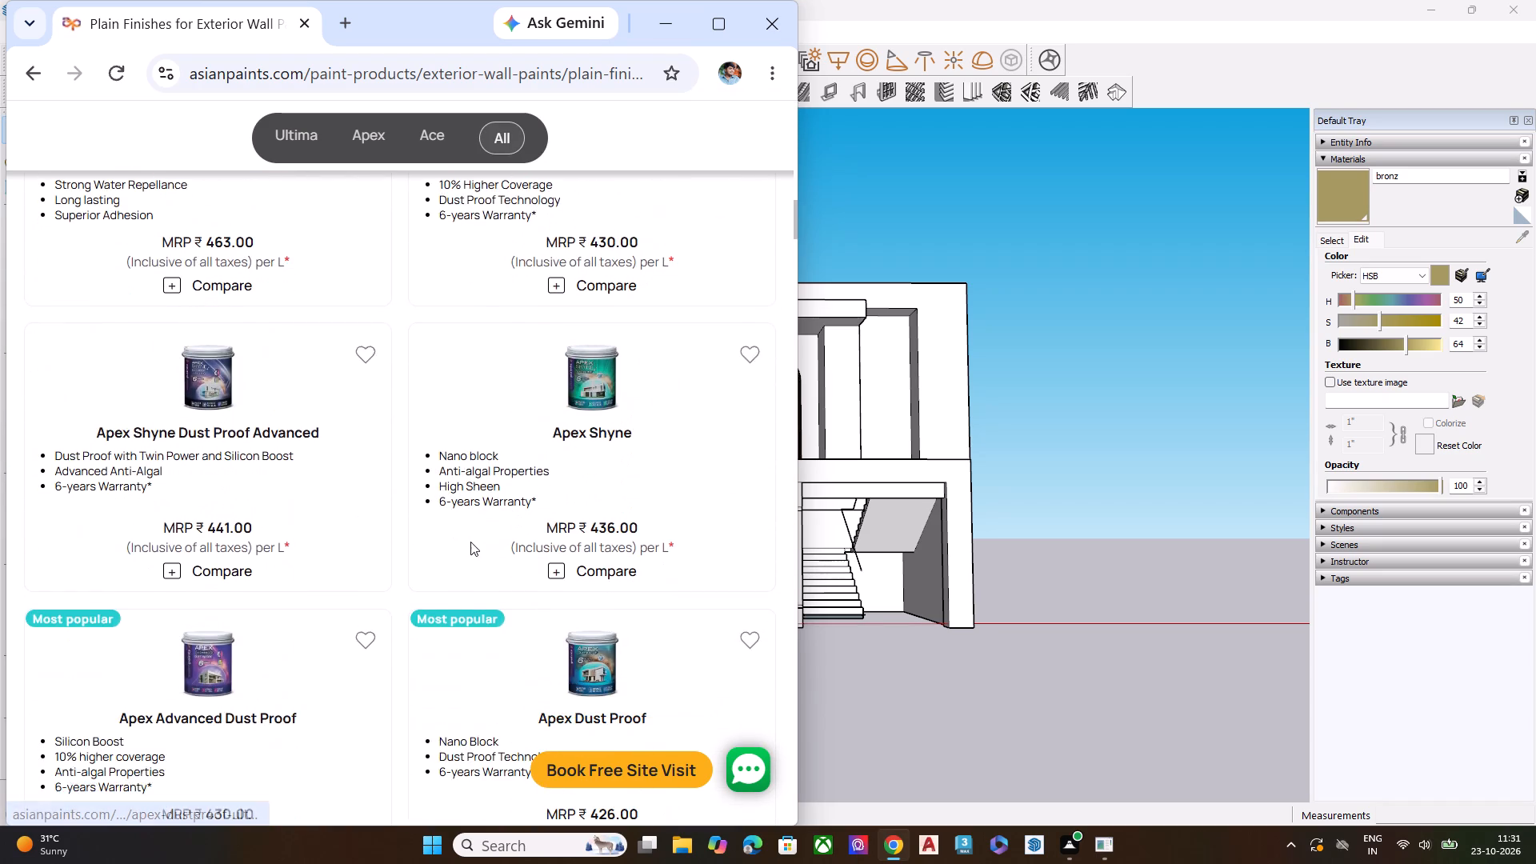
pyautogui.scroll(-10, 470, 539)
pyautogui.scroll(2, 469, 547)
pyautogui.scroll(-3, 469, 547)
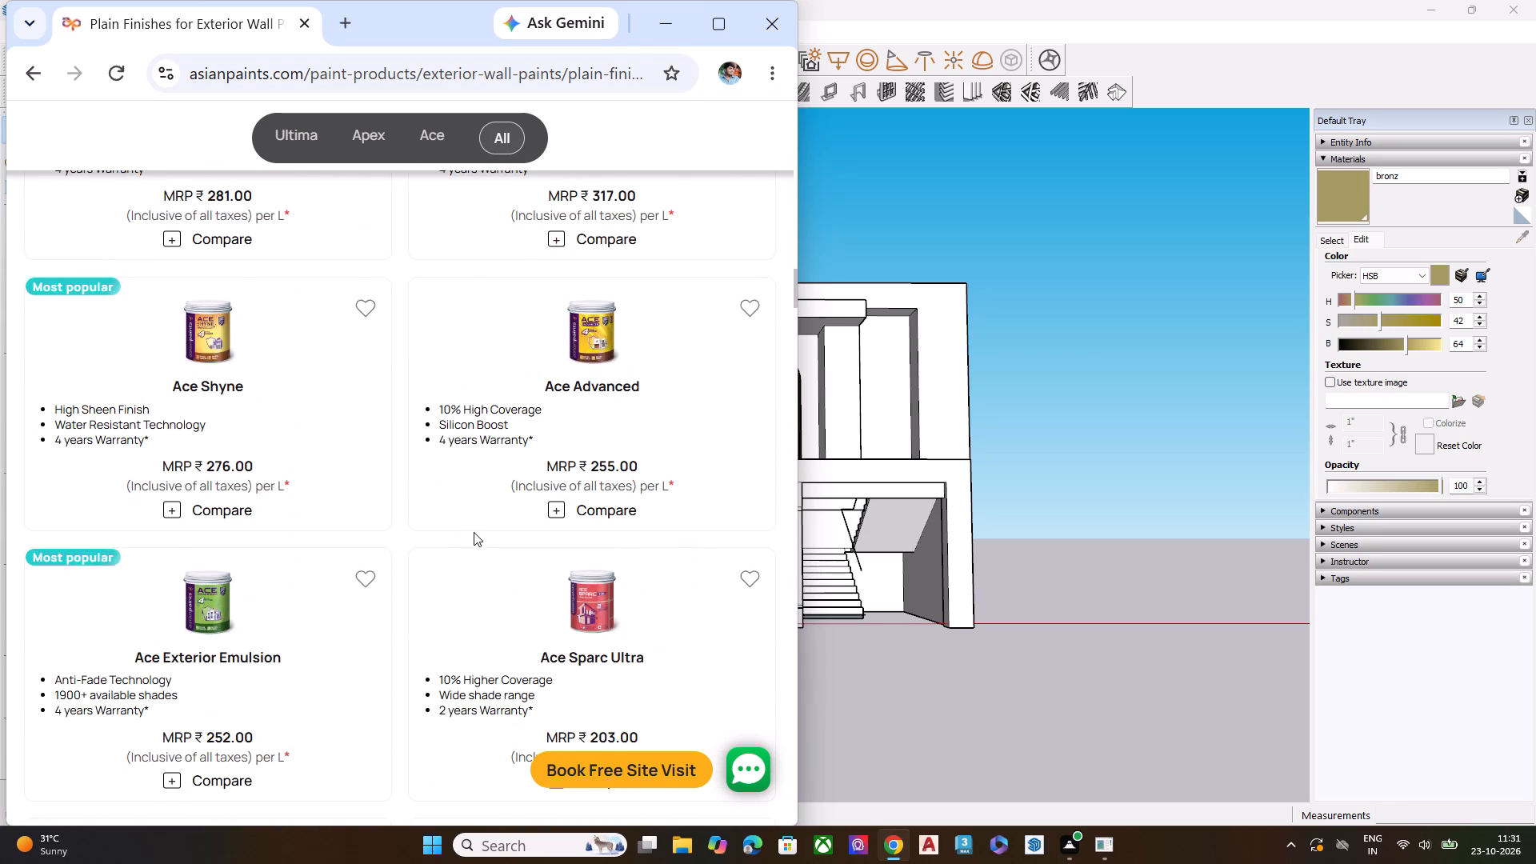
# Look through the remaining Ace emulsions and the Apex products on the plain finishes page, and return to the page's header banner.
pyautogui.scroll(-4, 474, 532)
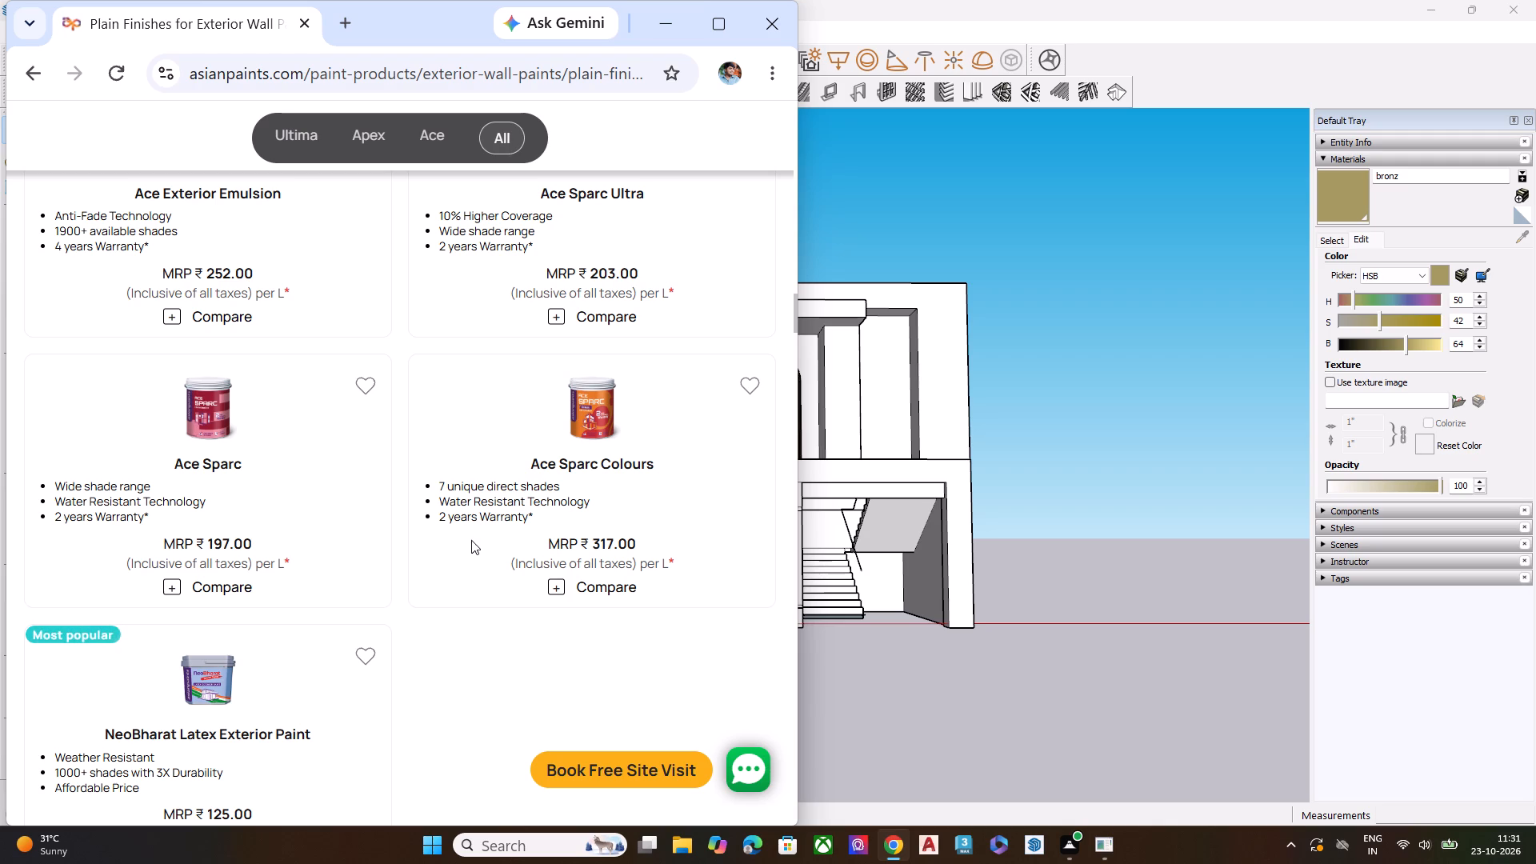
pyautogui.scroll(-1, 378, 534)
pyautogui.scroll(8, 378, 534)
pyautogui.scroll(-2, 432, 502)
pyautogui.scroll(2, 432, 502)
pyautogui.scroll(-1, 432, 502)
pyautogui.scroll(13, 432, 502)
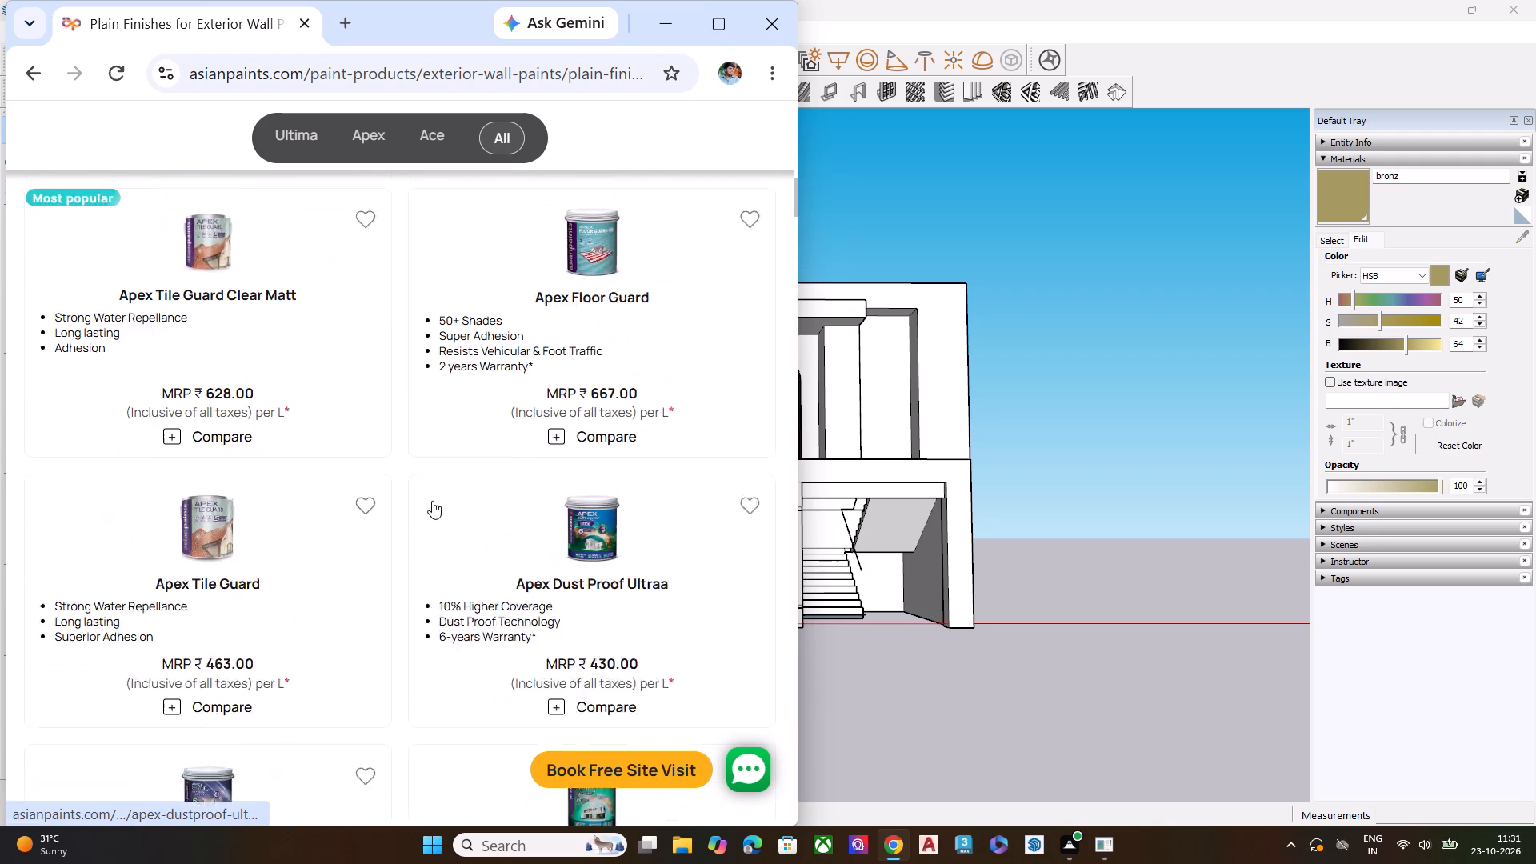
pyautogui.scroll(2, 432, 501)
pyautogui.scroll(-2, 432, 501)
pyautogui.scroll(15, 432, 501)
pyautogui.scroll(-1, 425, 496)
pyautogui.scroll(6, 425, 496)
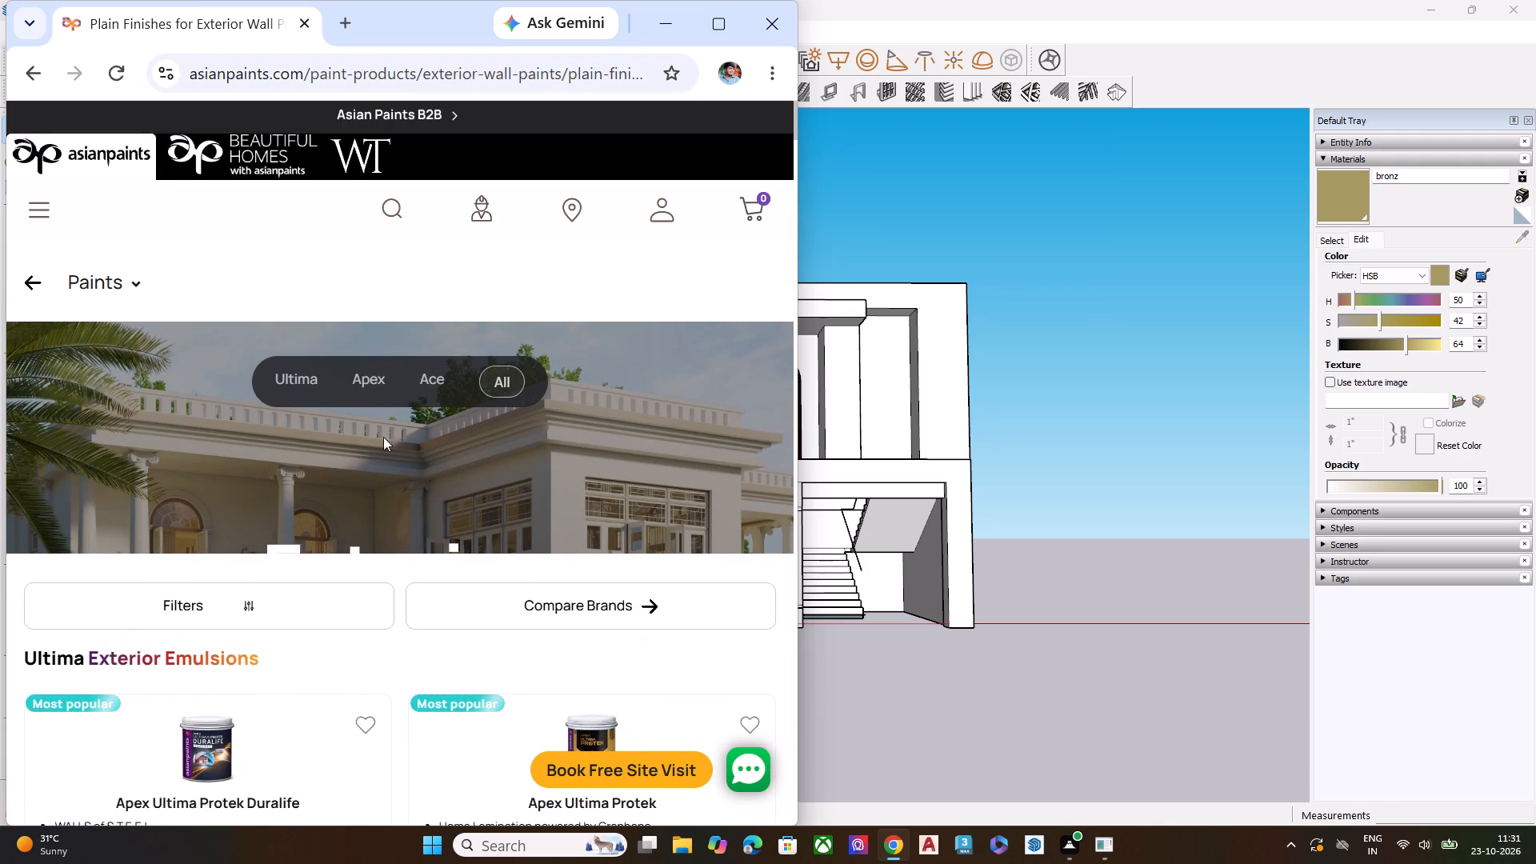
# Go back through the Exterior Wall Paints page to the search results and reopen the Asian Paints home page.
pyautogui.moveTo(31, 74); pyautogui.dragTo(24, 74)
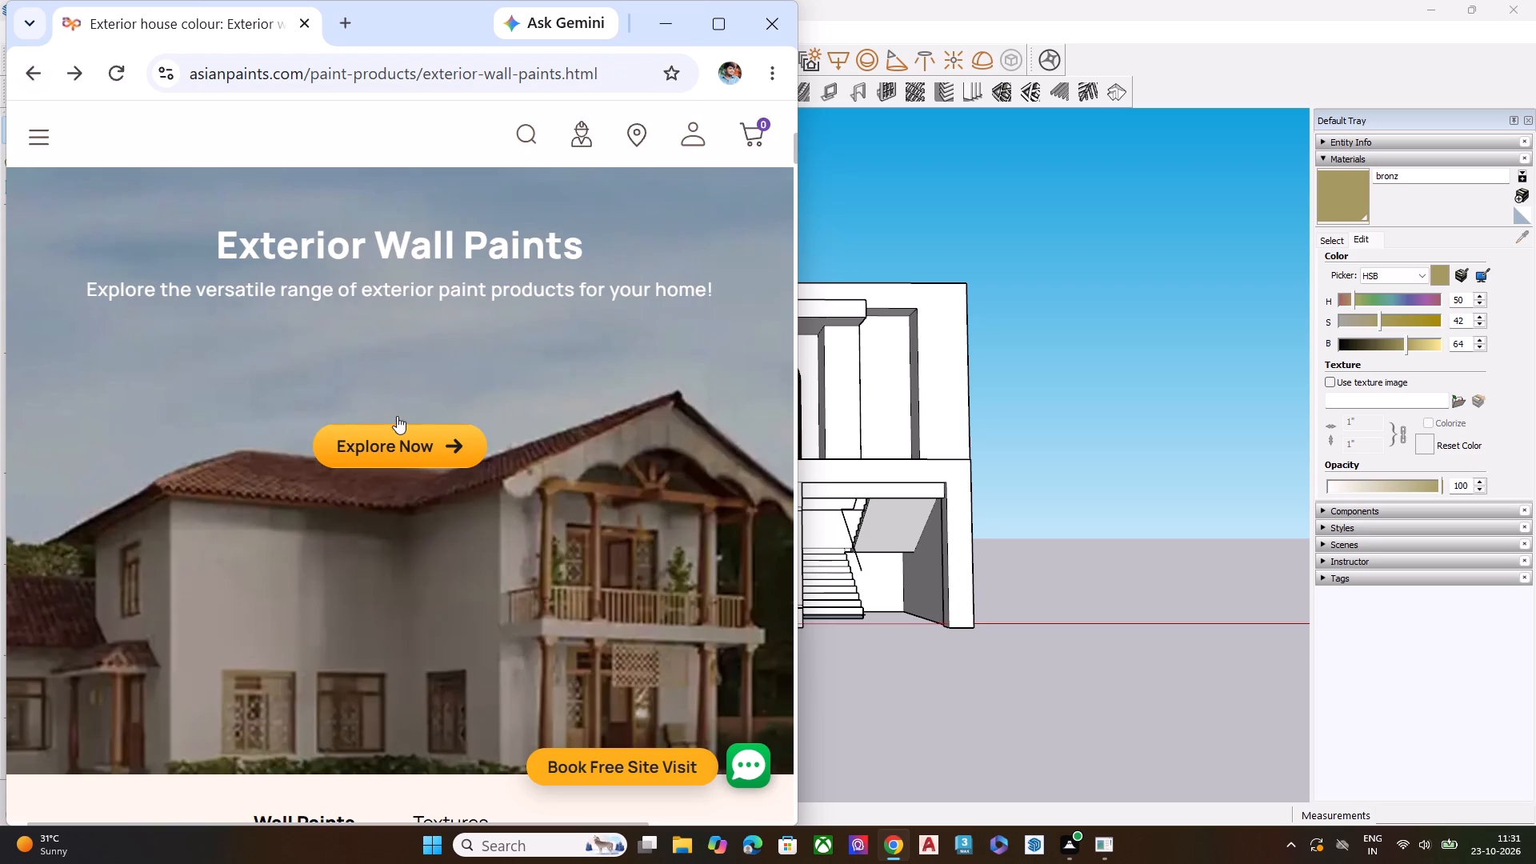
pyautogui.scroll(-6, 525, 331)
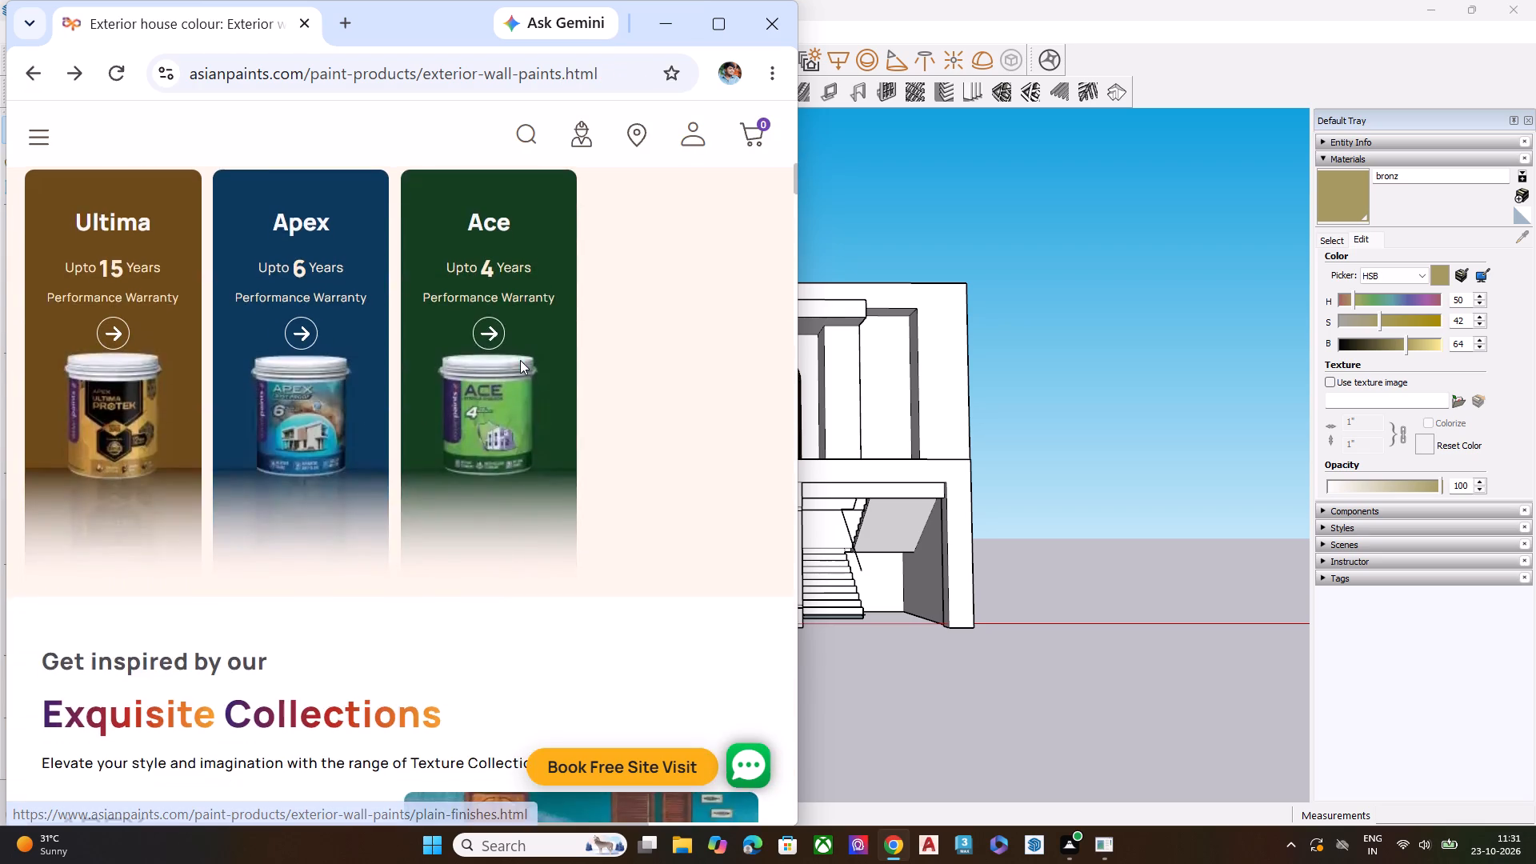
pyautogui.scroll(5, 517, 365)
pyautogui.click(28, 77)
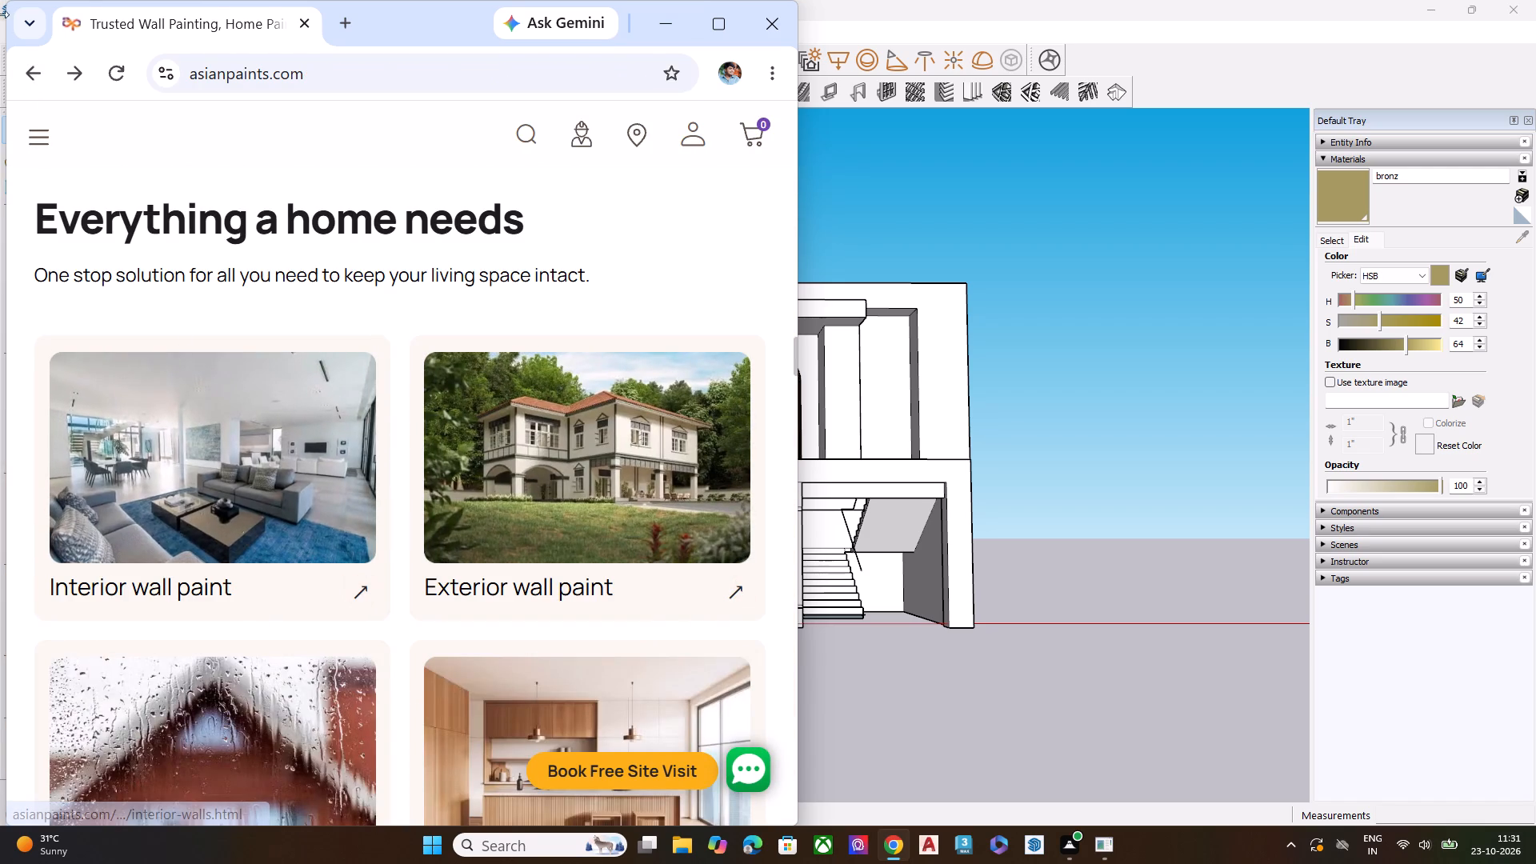
pyautogui.click(31, 75)
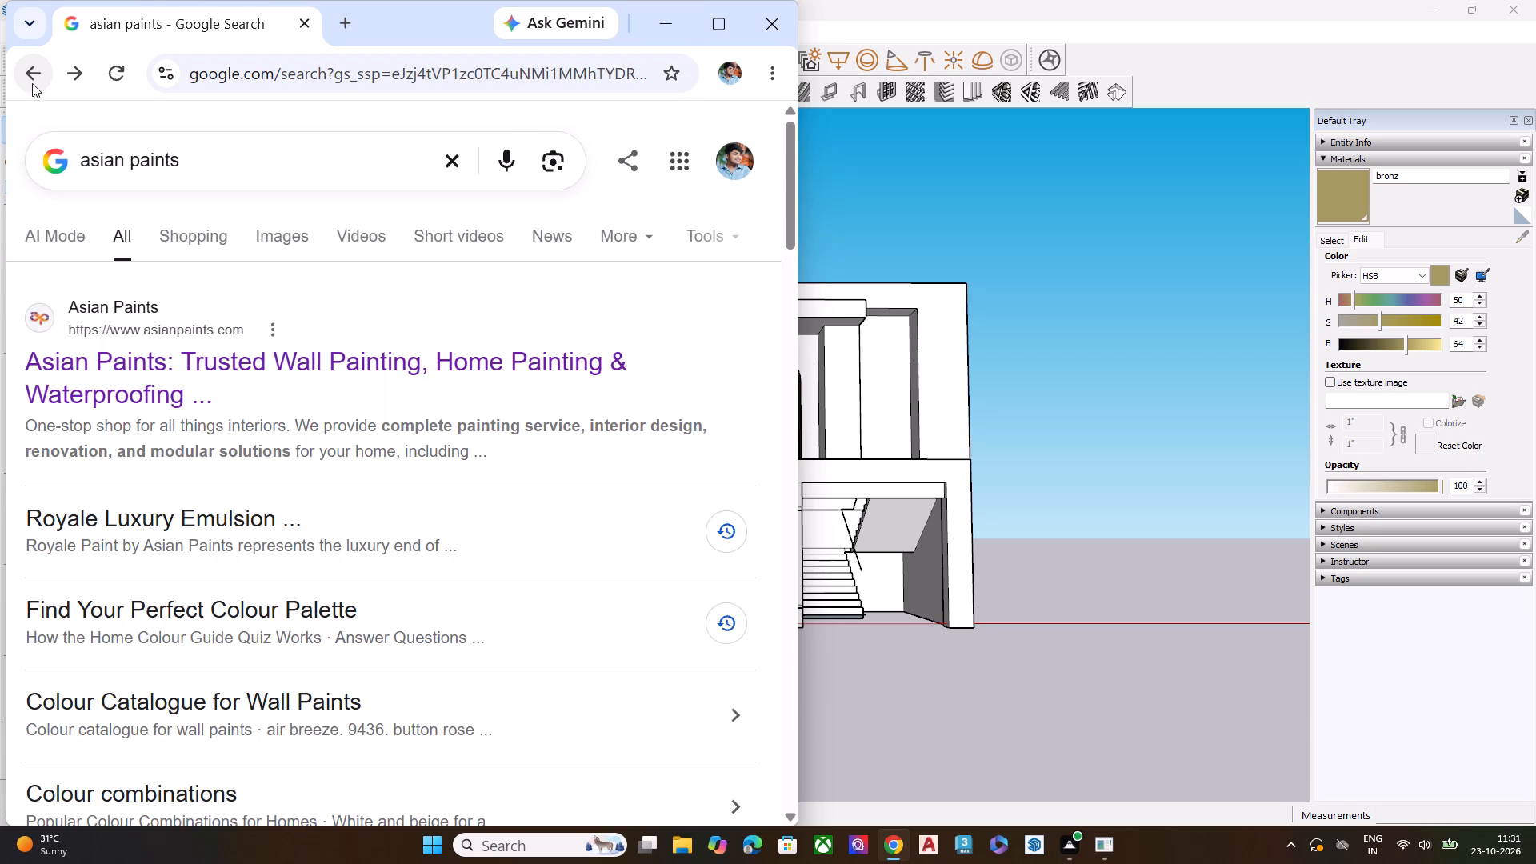
pyautogui.click(238, 358)
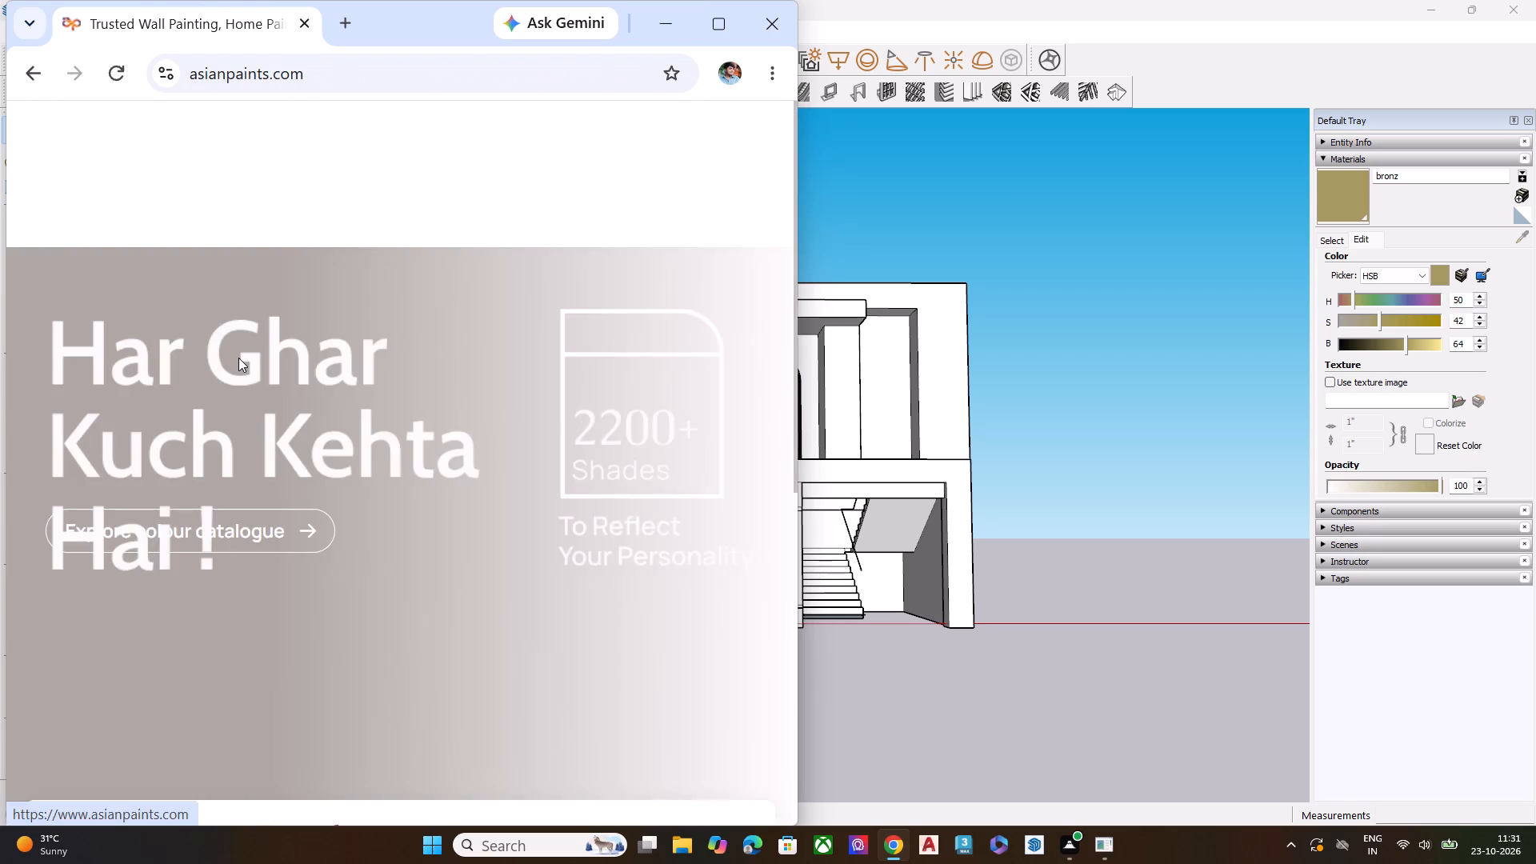
# Check the painting services page from the Asian Paints home page, and look over the home page's Colour of the years section.
pyautogui.scroll(-6, 493, 370)
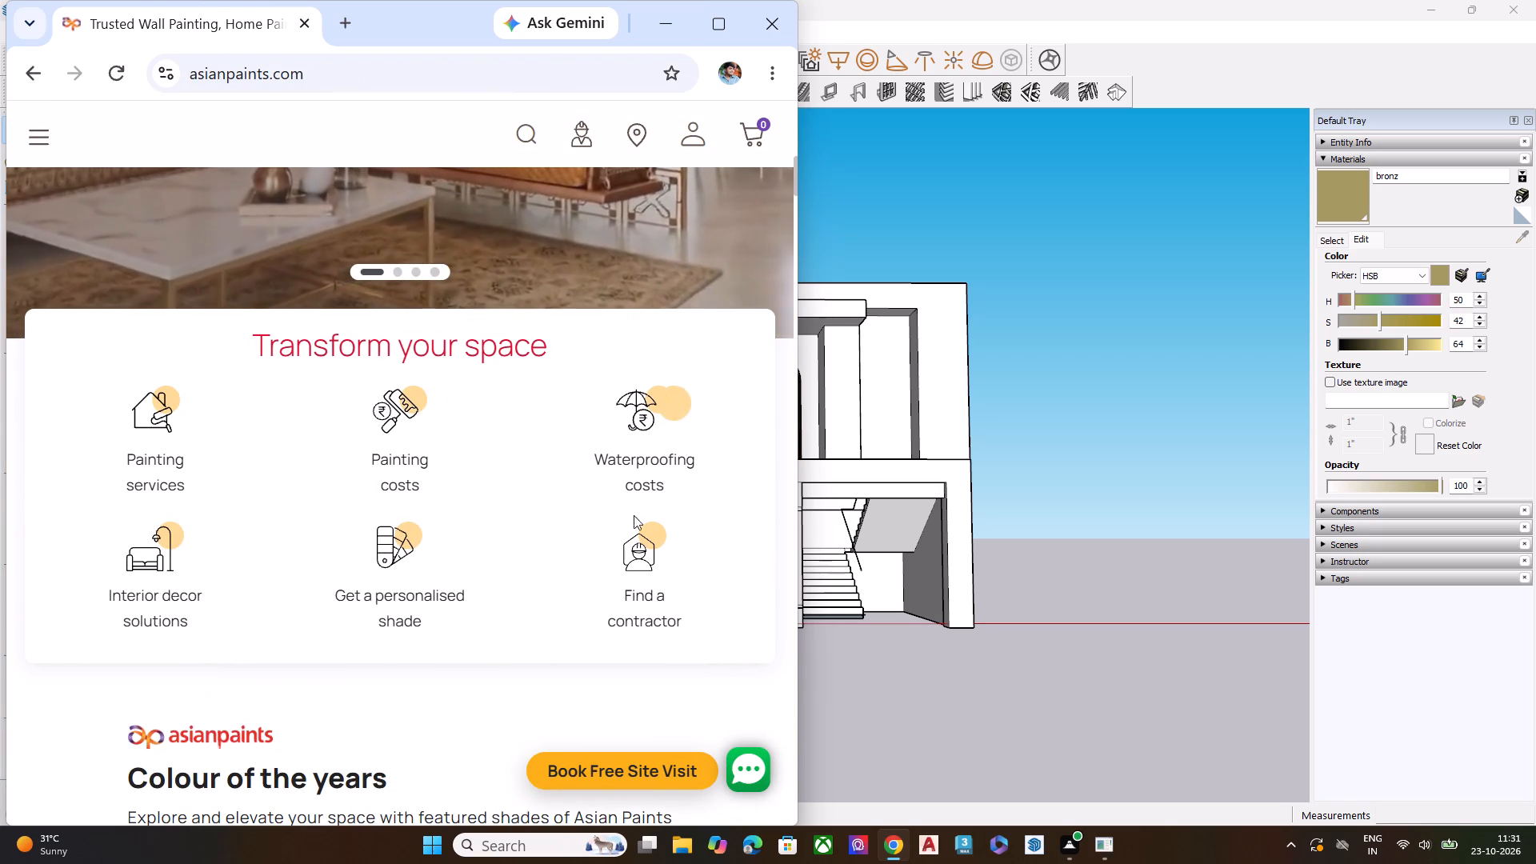
pyautogui.click(180, 458)
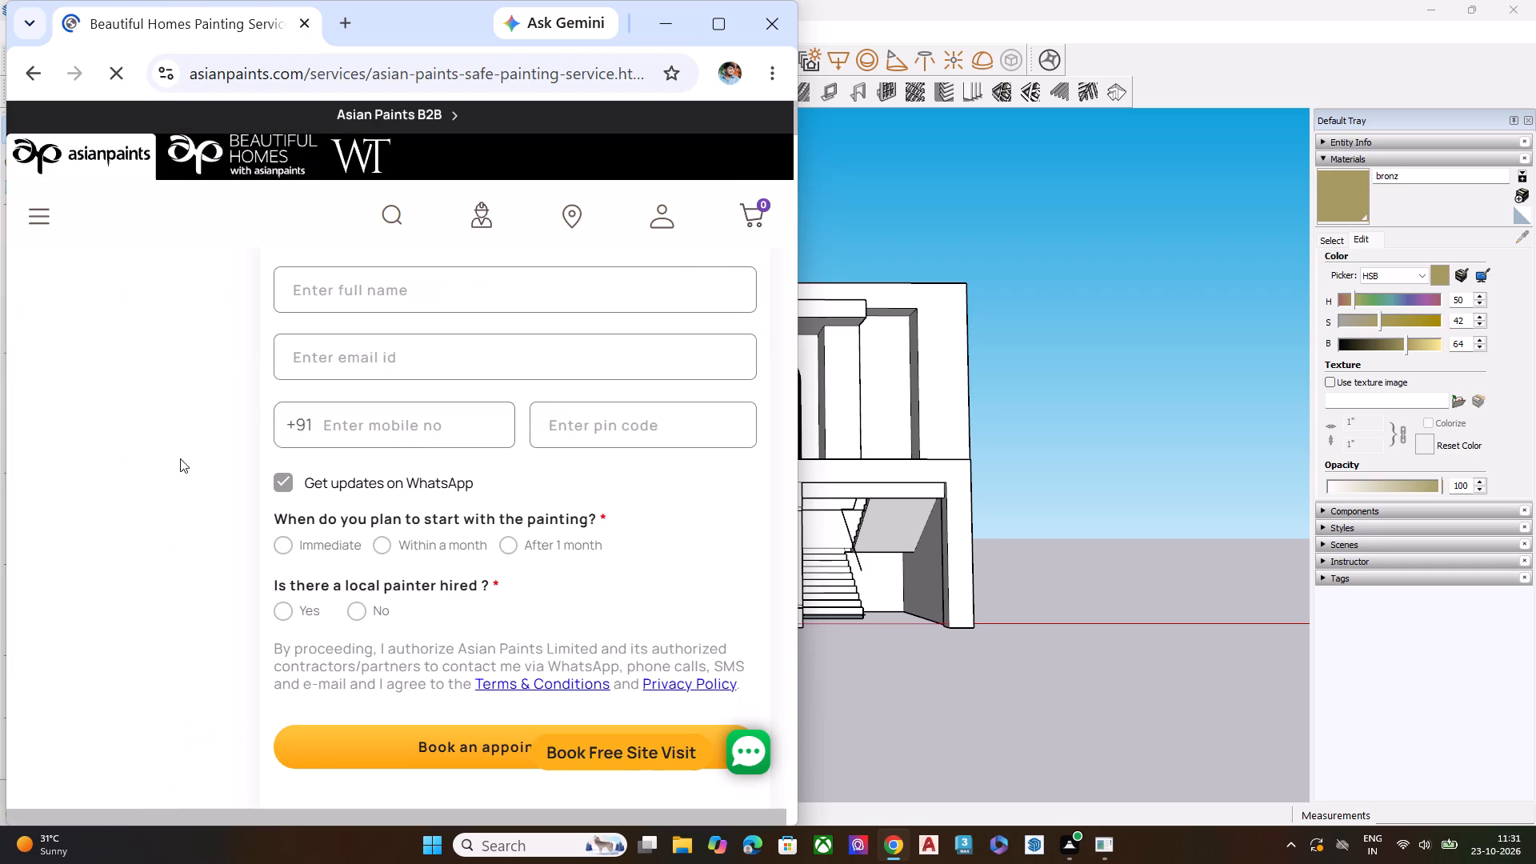
pyautogui.click(31, 74)
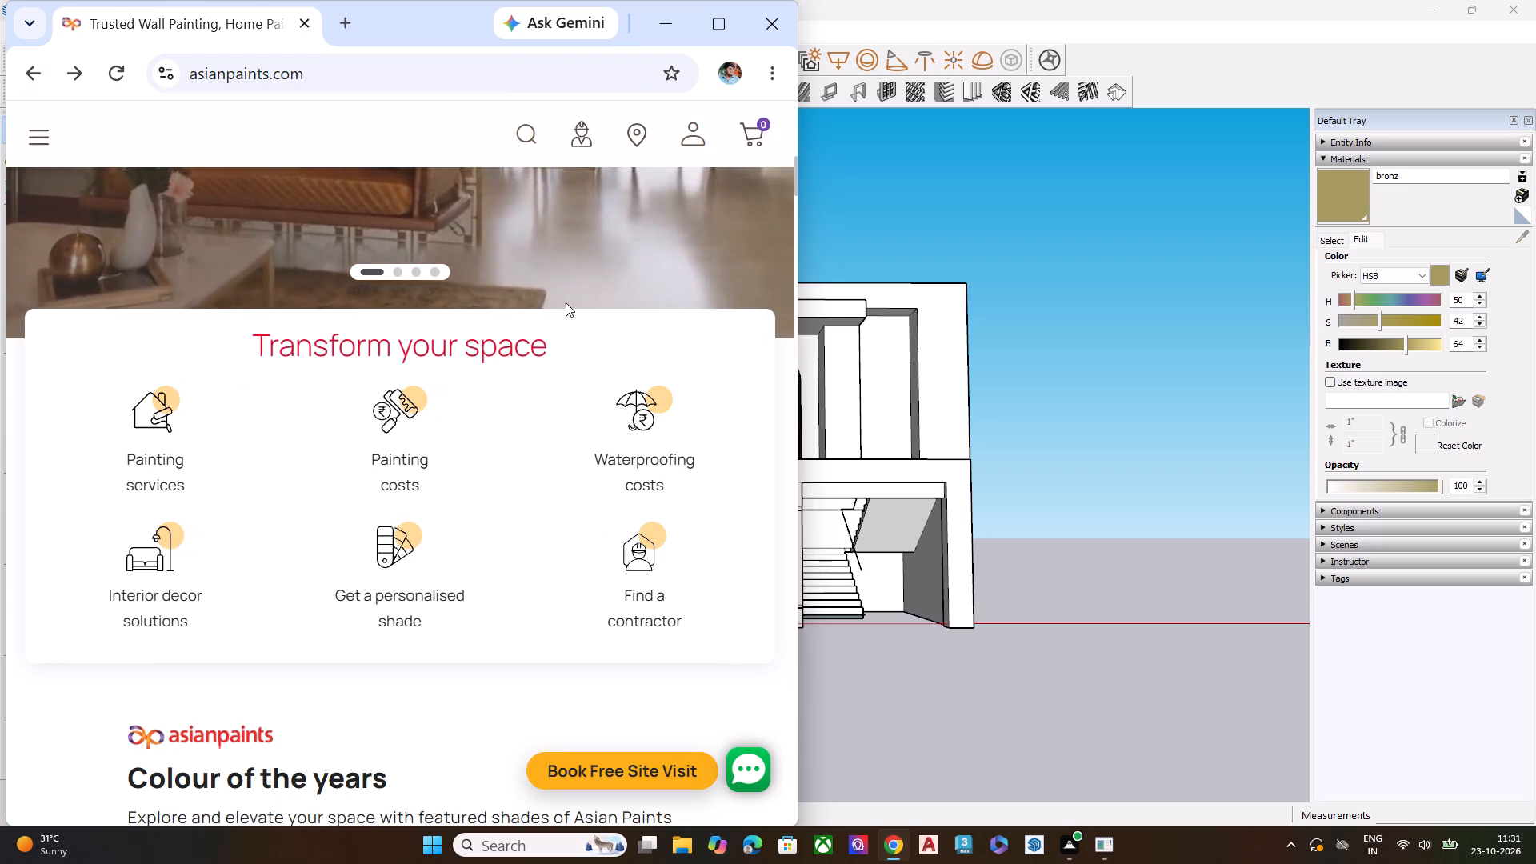
pyautogui.scroll(-5, 527, 318)
pyautogui.scroll(-3, 565, 414)
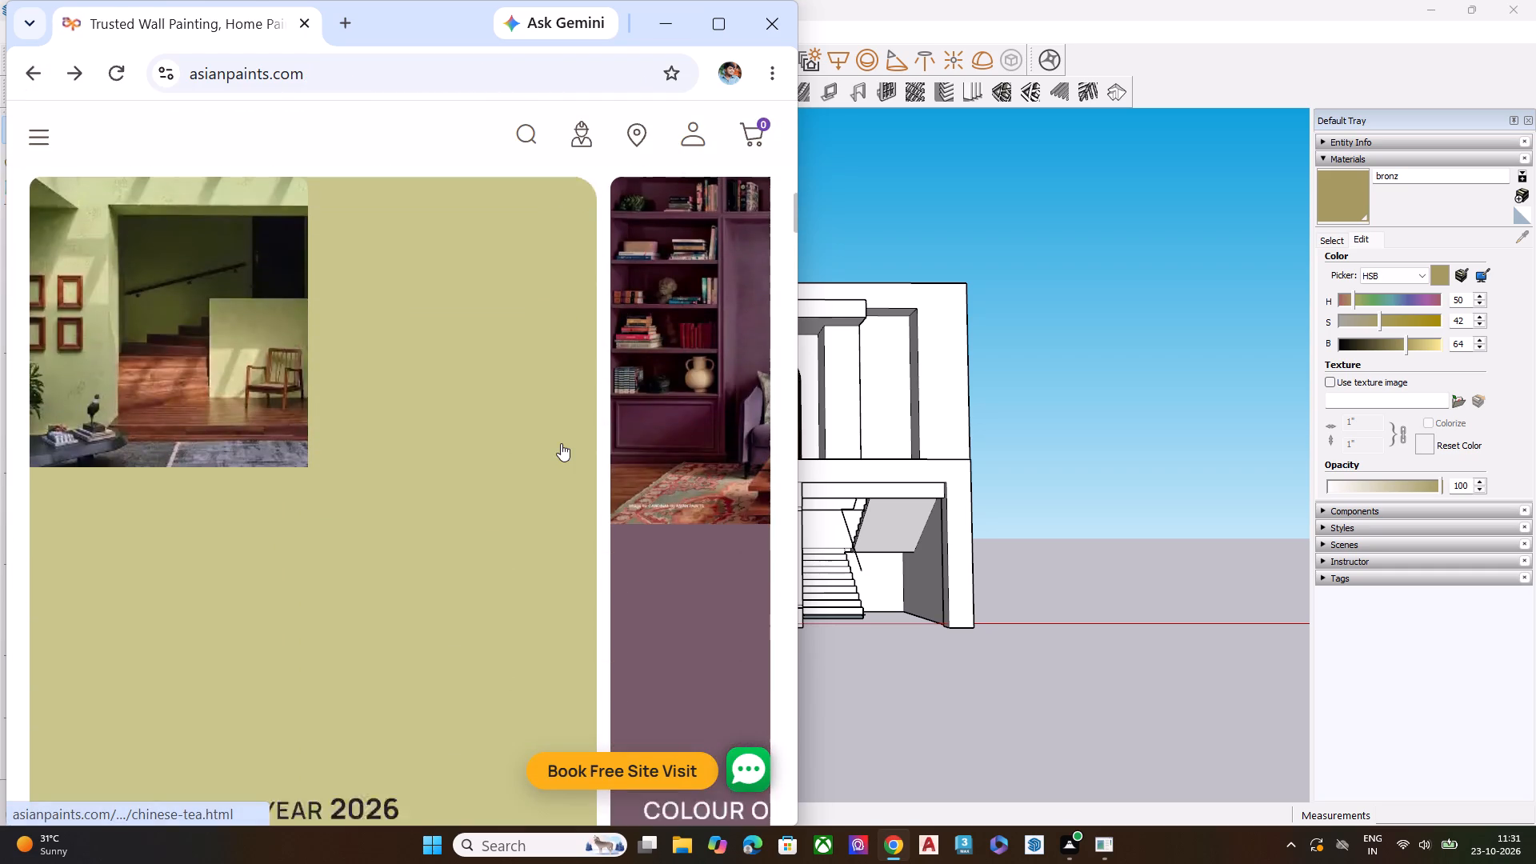
pyautogui.scroll(-8, 561, 443)
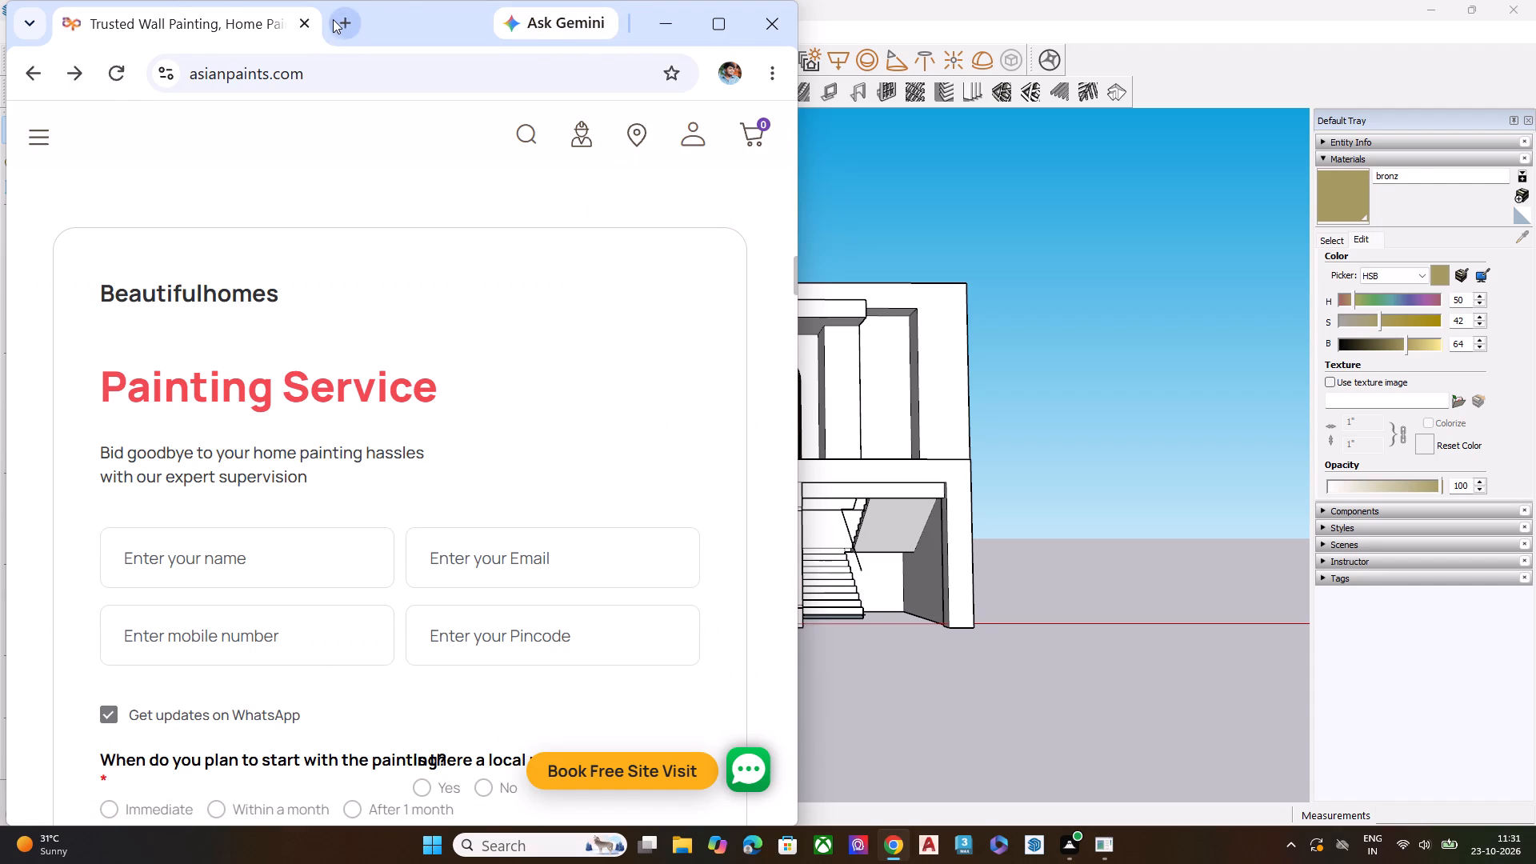
# Replace the Asian Paints tab with a new one, search Google for elevation colour combination, and close the browser after viewing the results.
pyautogui.click(333, 18)
pyautogui.click(199, 20)
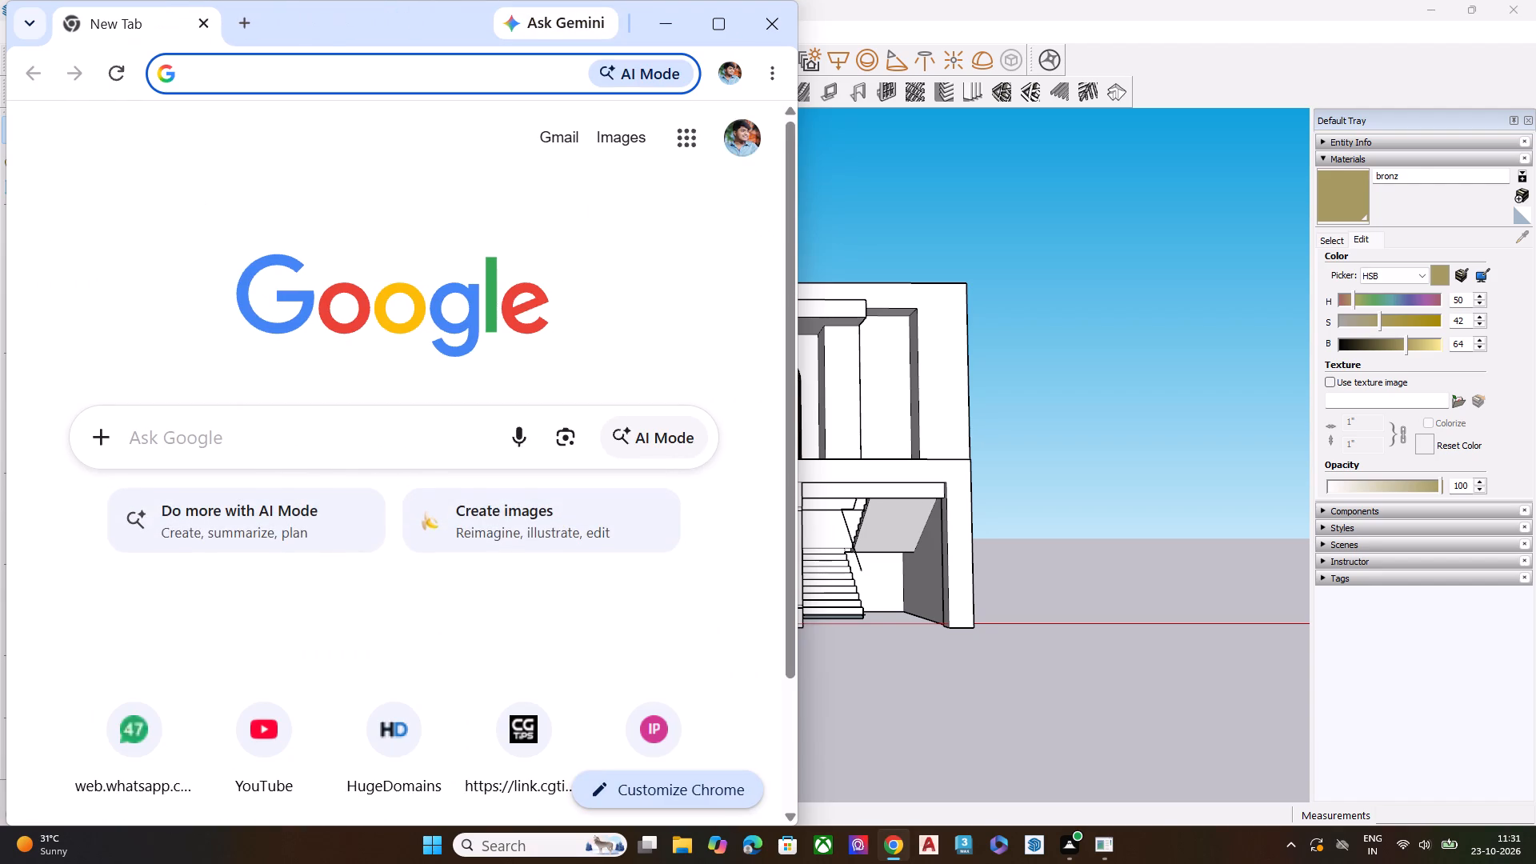
pyautogui.click(213, 424)
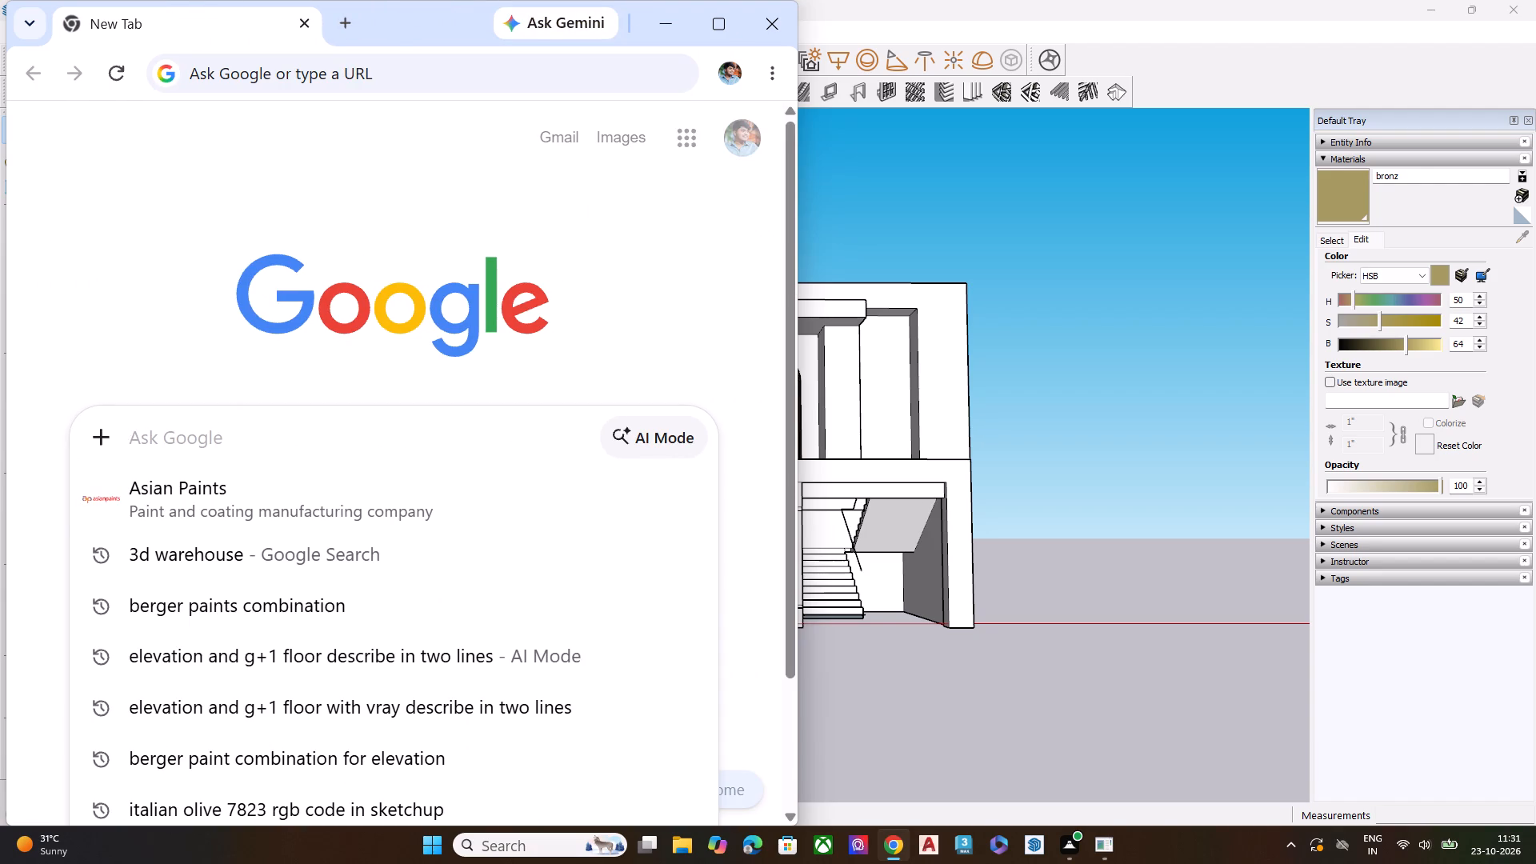
pyautogui.write('ELE')
pyautogui.write('VATION')
pyautogui.press('space')
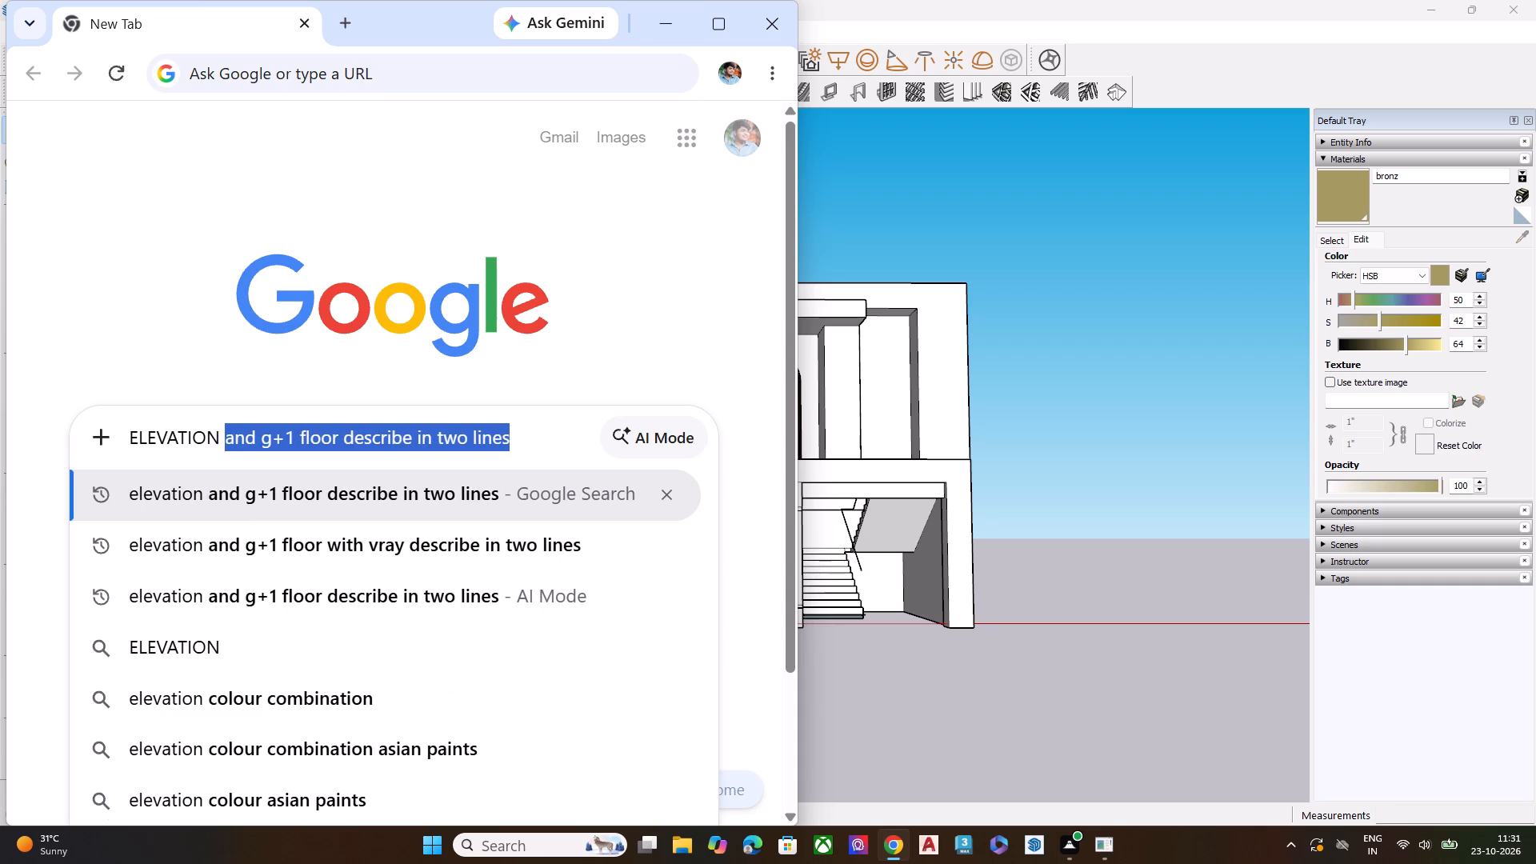
pyautogui.write('COLOUR')
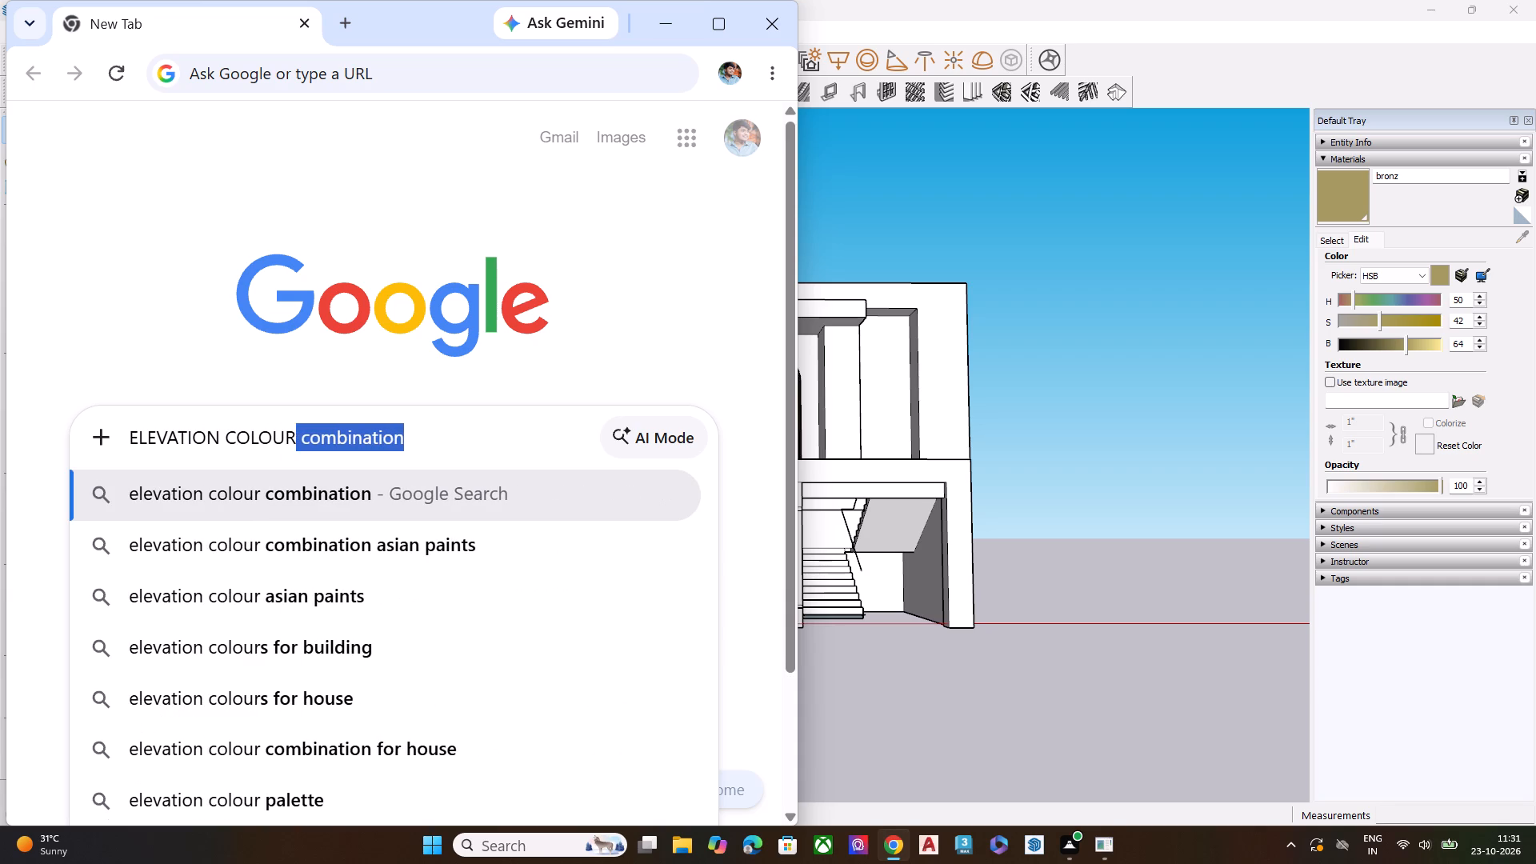
pyautogui.press('space')
pyautogui.write('COMBINATION')
pyautogui.press('space')
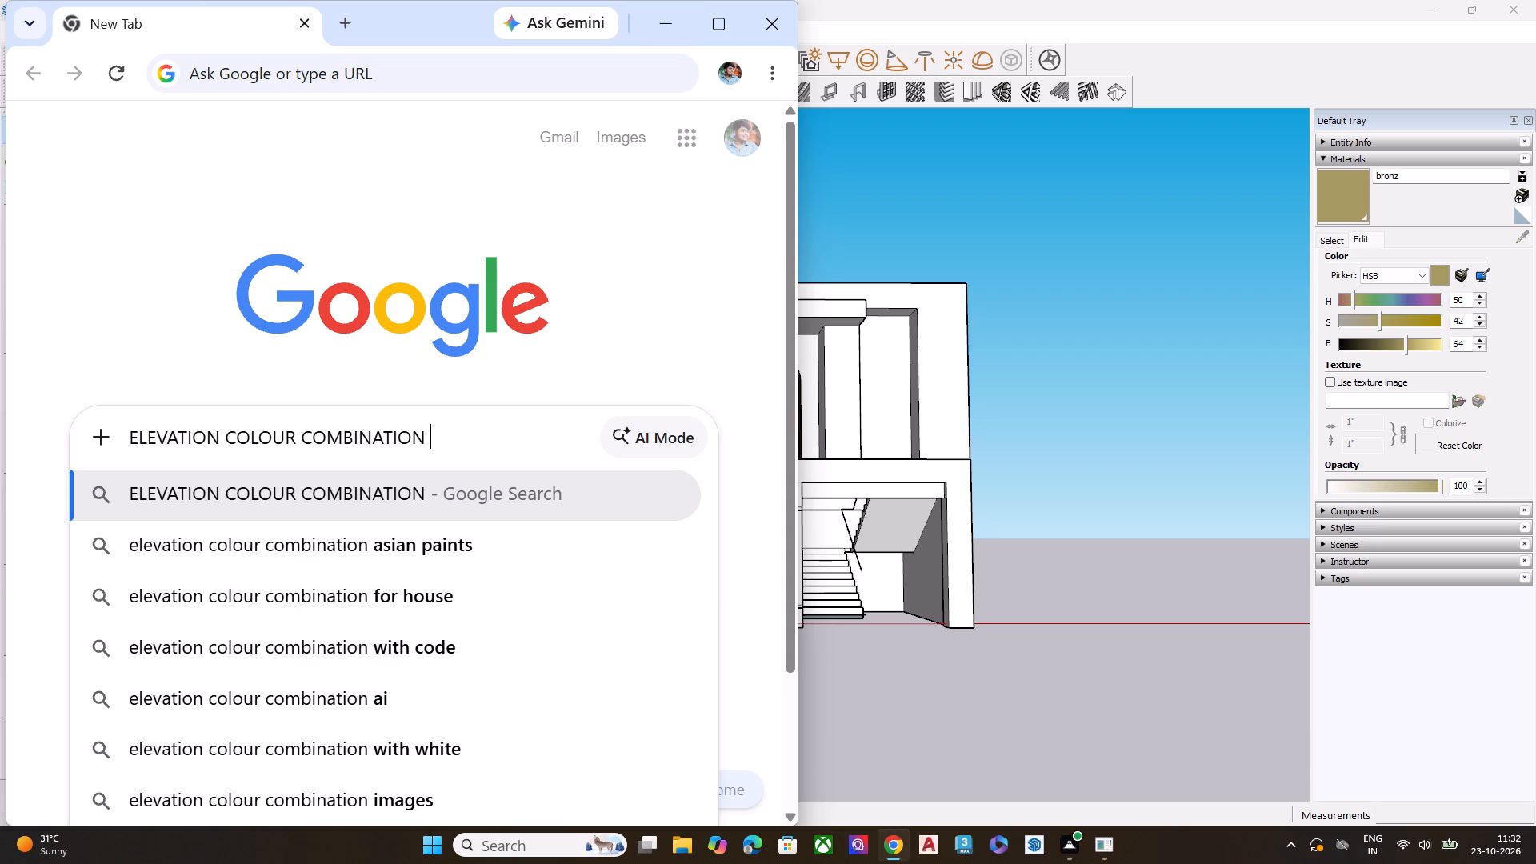
pyautogui.press('Return')
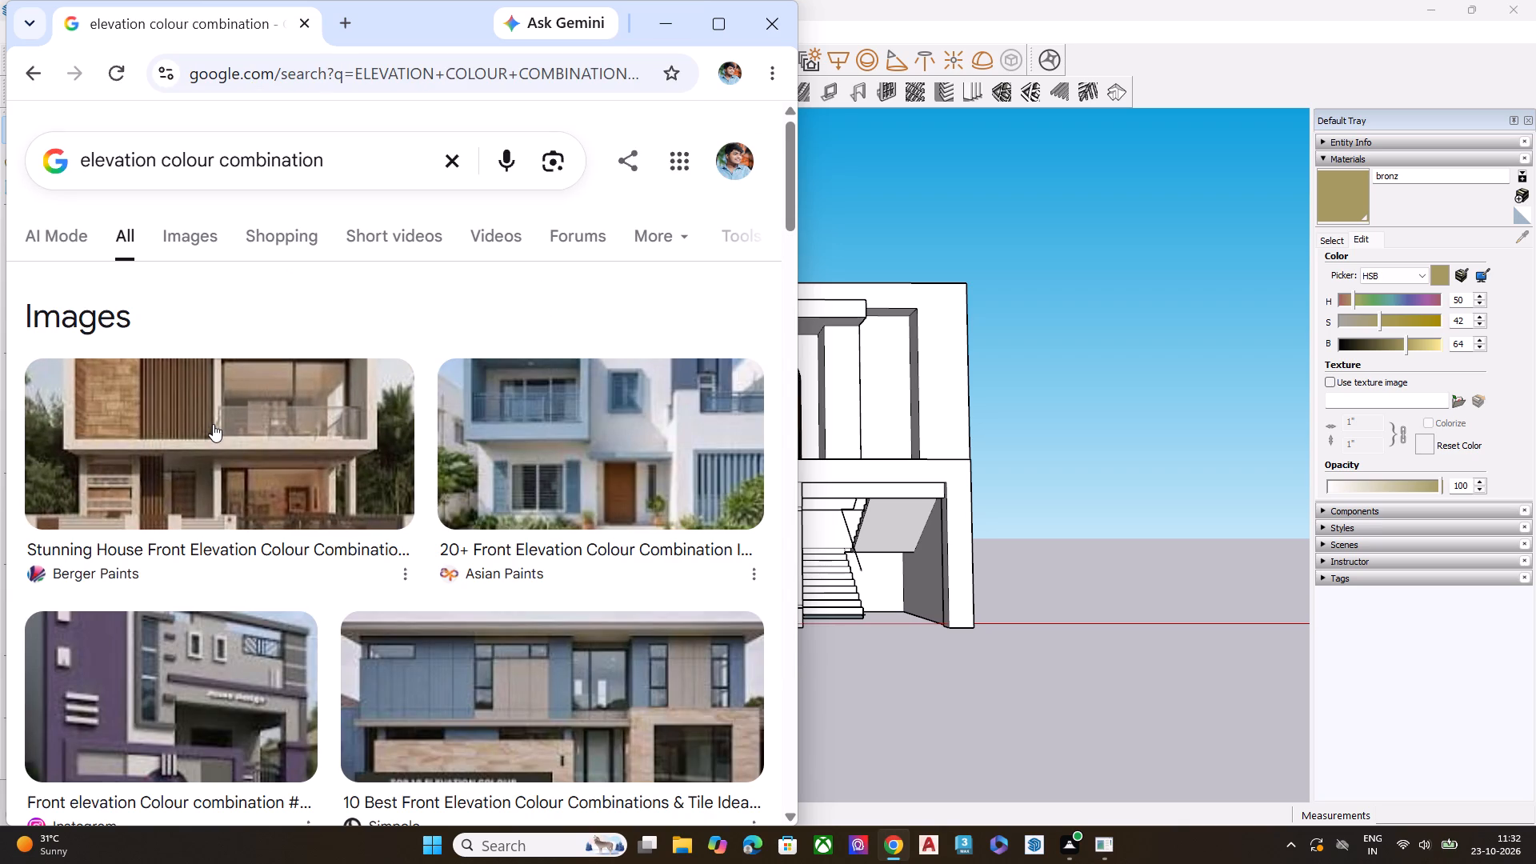
pyautogui.click(449, 157)
pyautogui.click(307, 29)
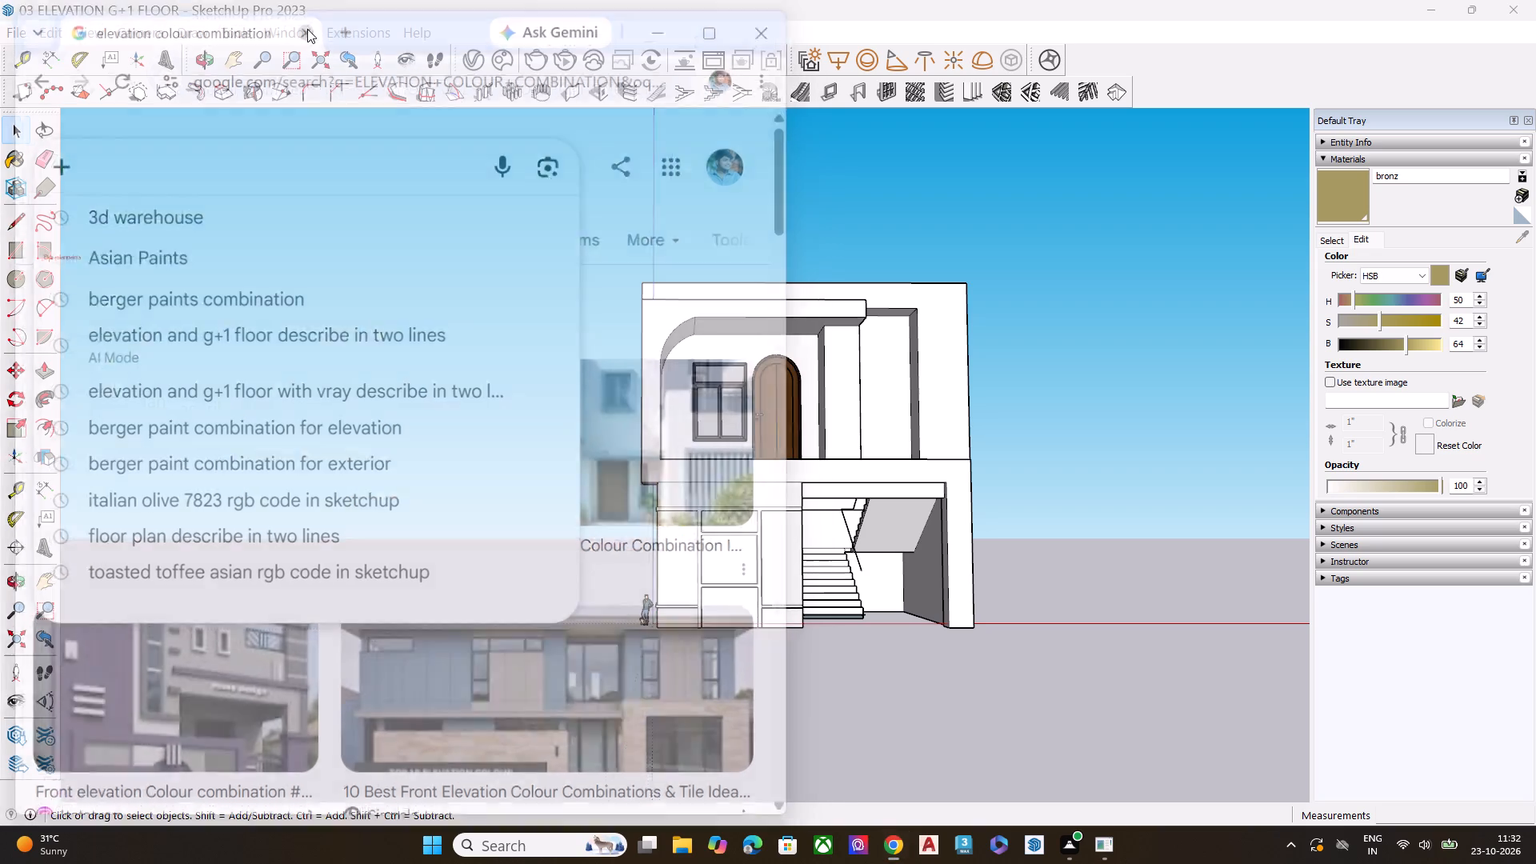
# In SketchUp, paint the front face of the projecting facade frame with the dark Material4 from the SketchUp materials collection.
pyautogui.scroll(4, 899, 490)
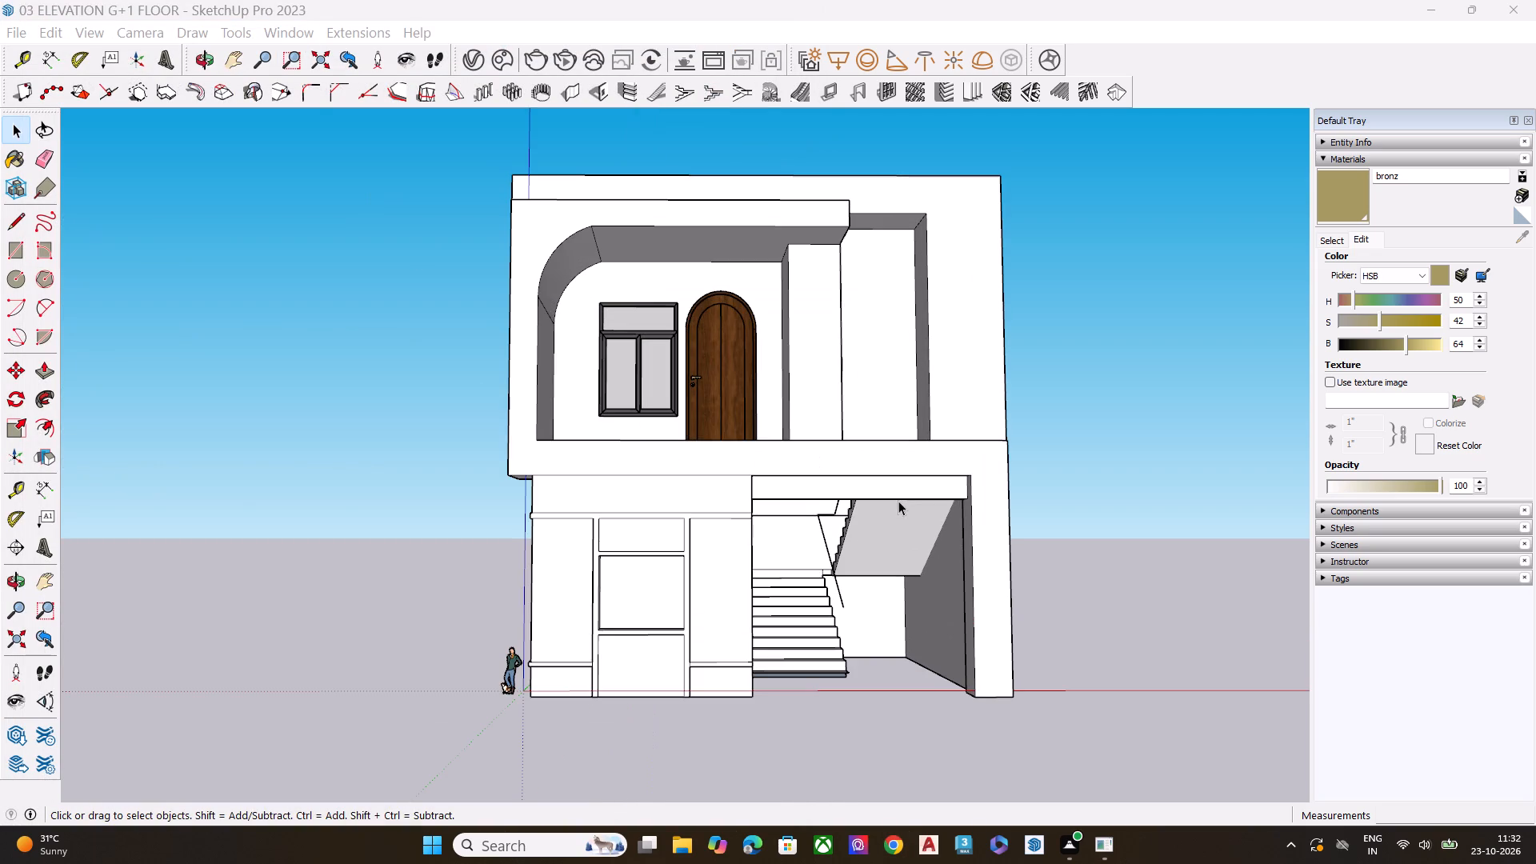
pyautogui.scroll(1, 890, 544)
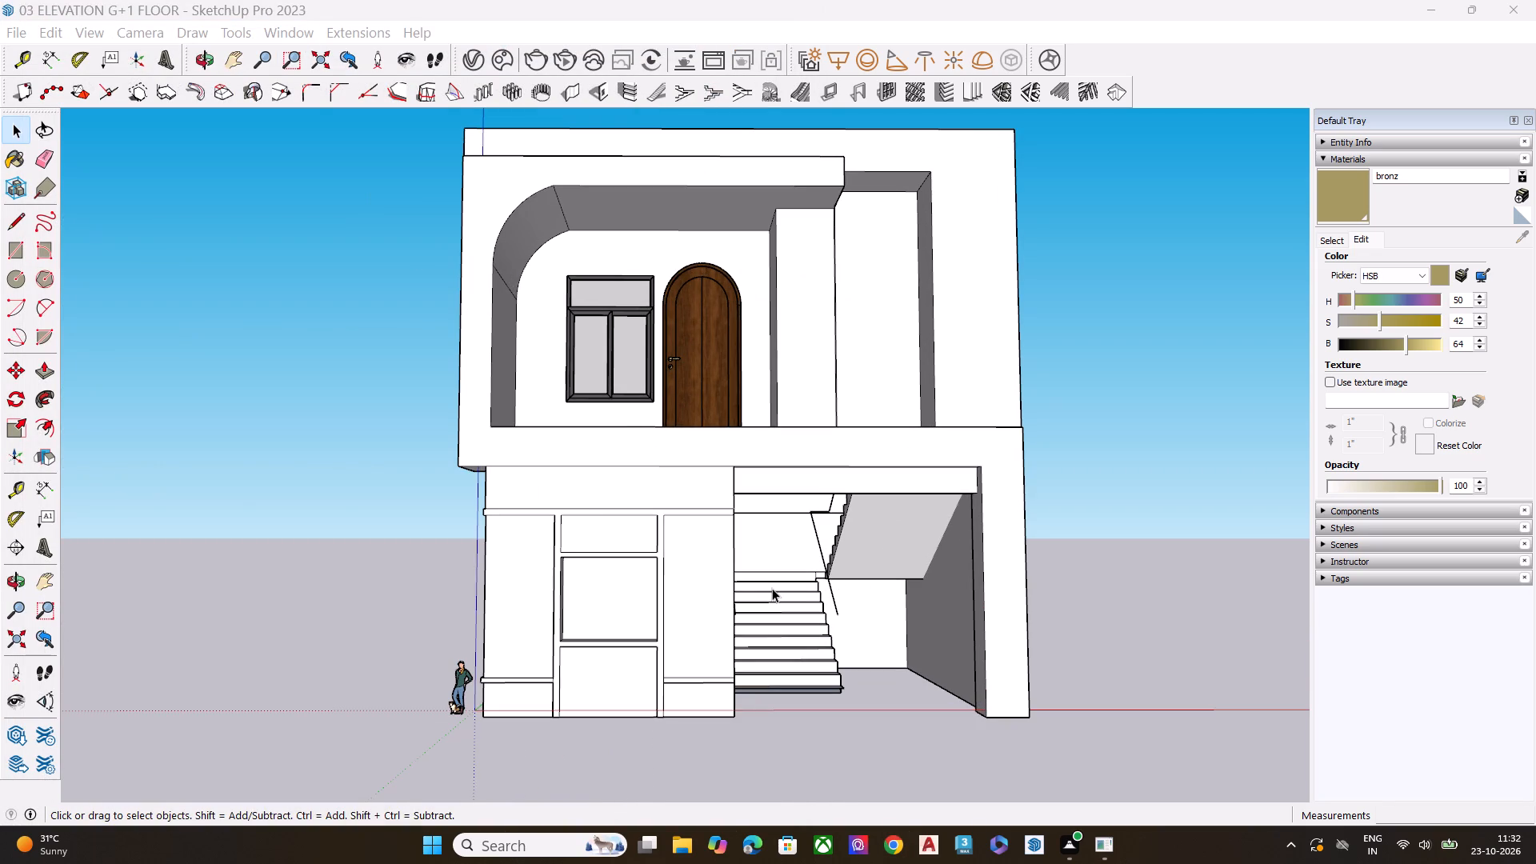
pyautogui.scroll(-4, 647, 610)
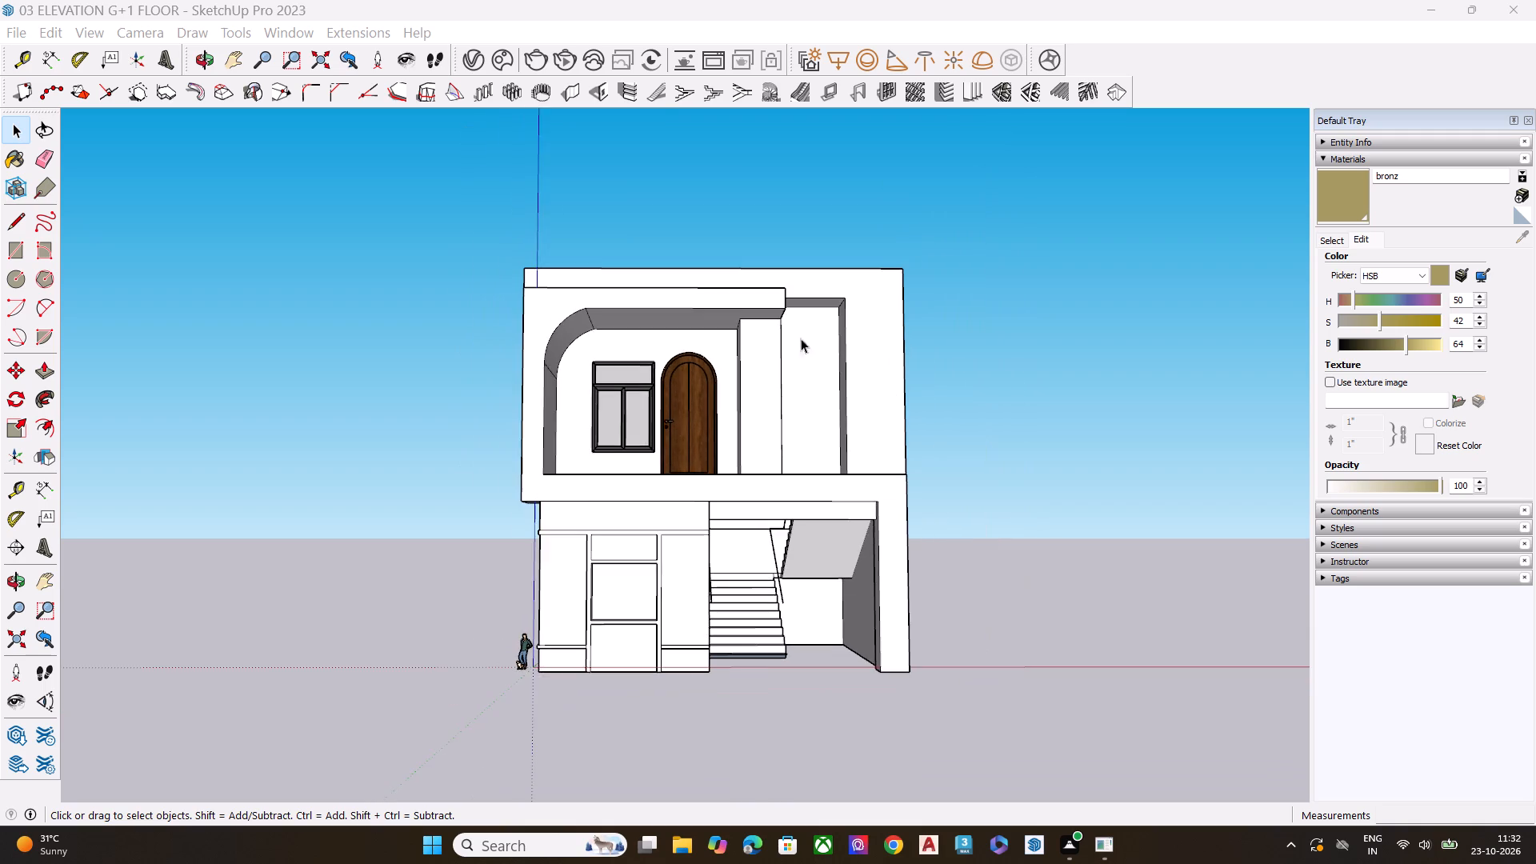
pyautogui.moveTo(801, 450); pyautogui.dragTo(801, 518, button='middle')
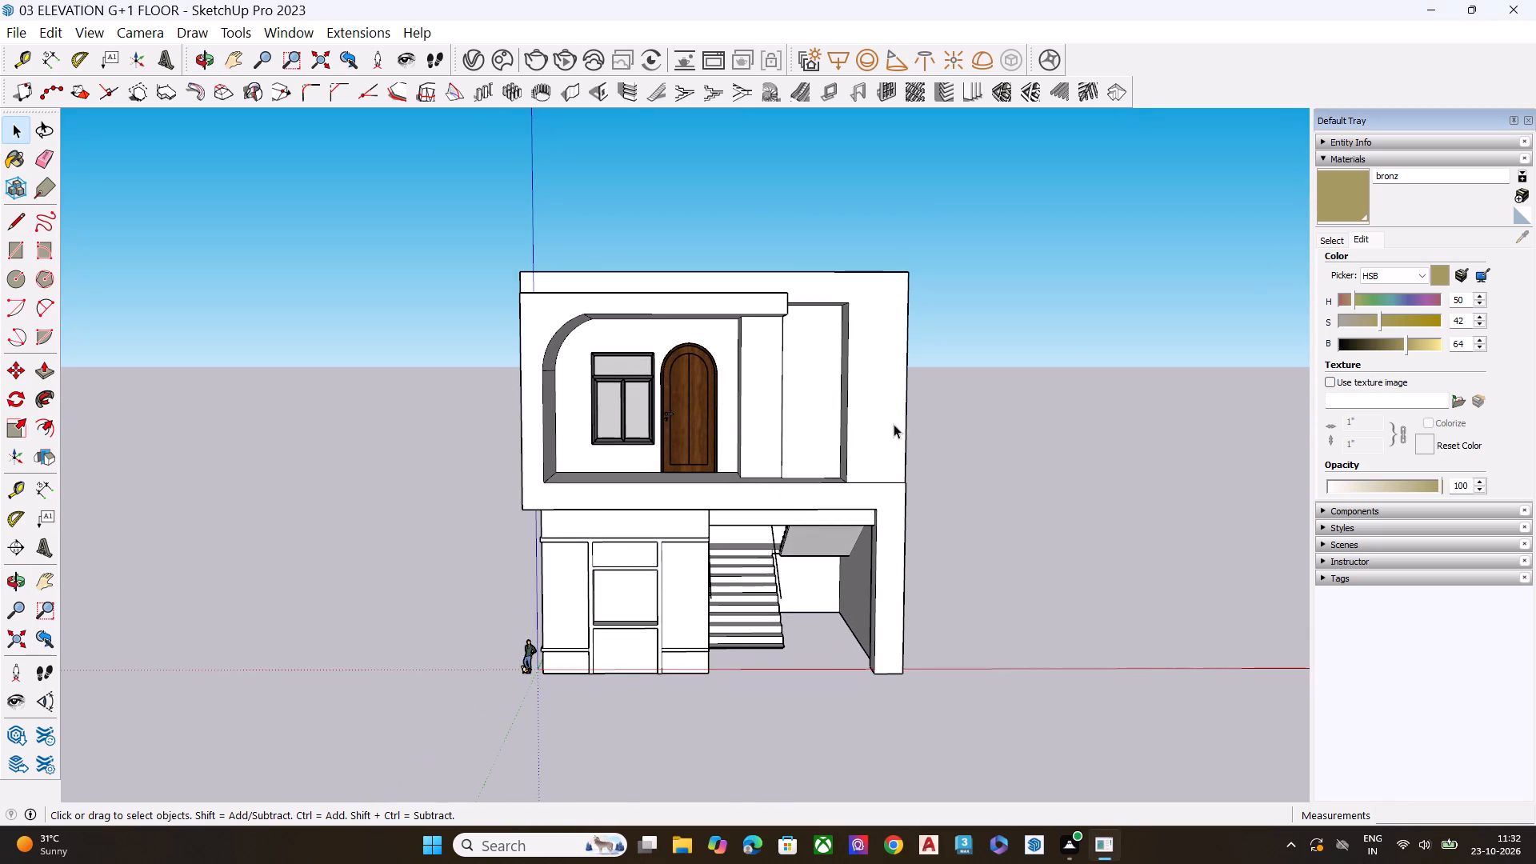
pyautogui.click(1330, 244)
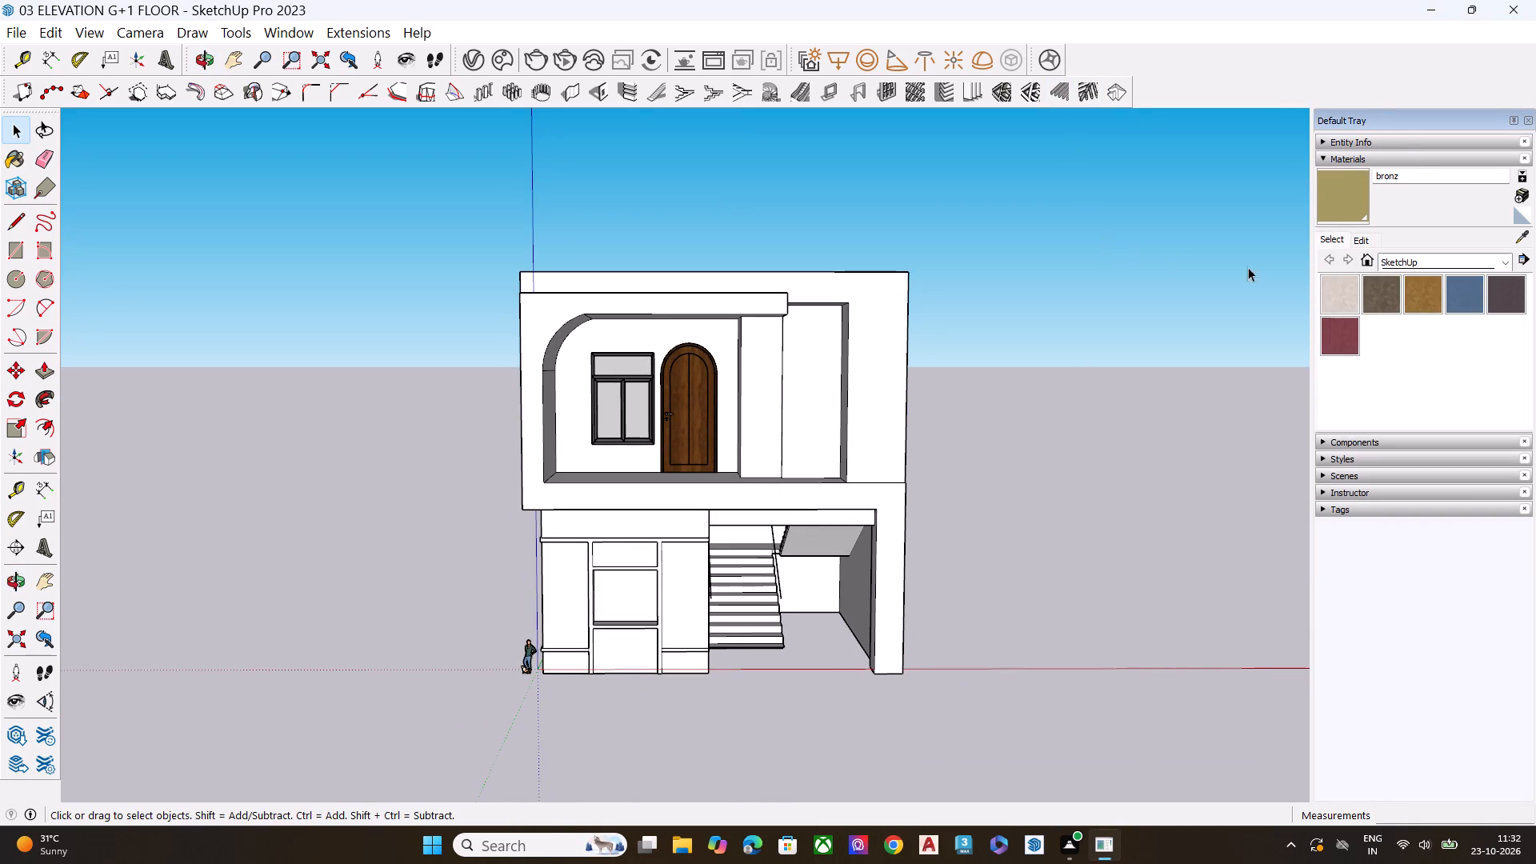
pyautogui.click(1516, 293)
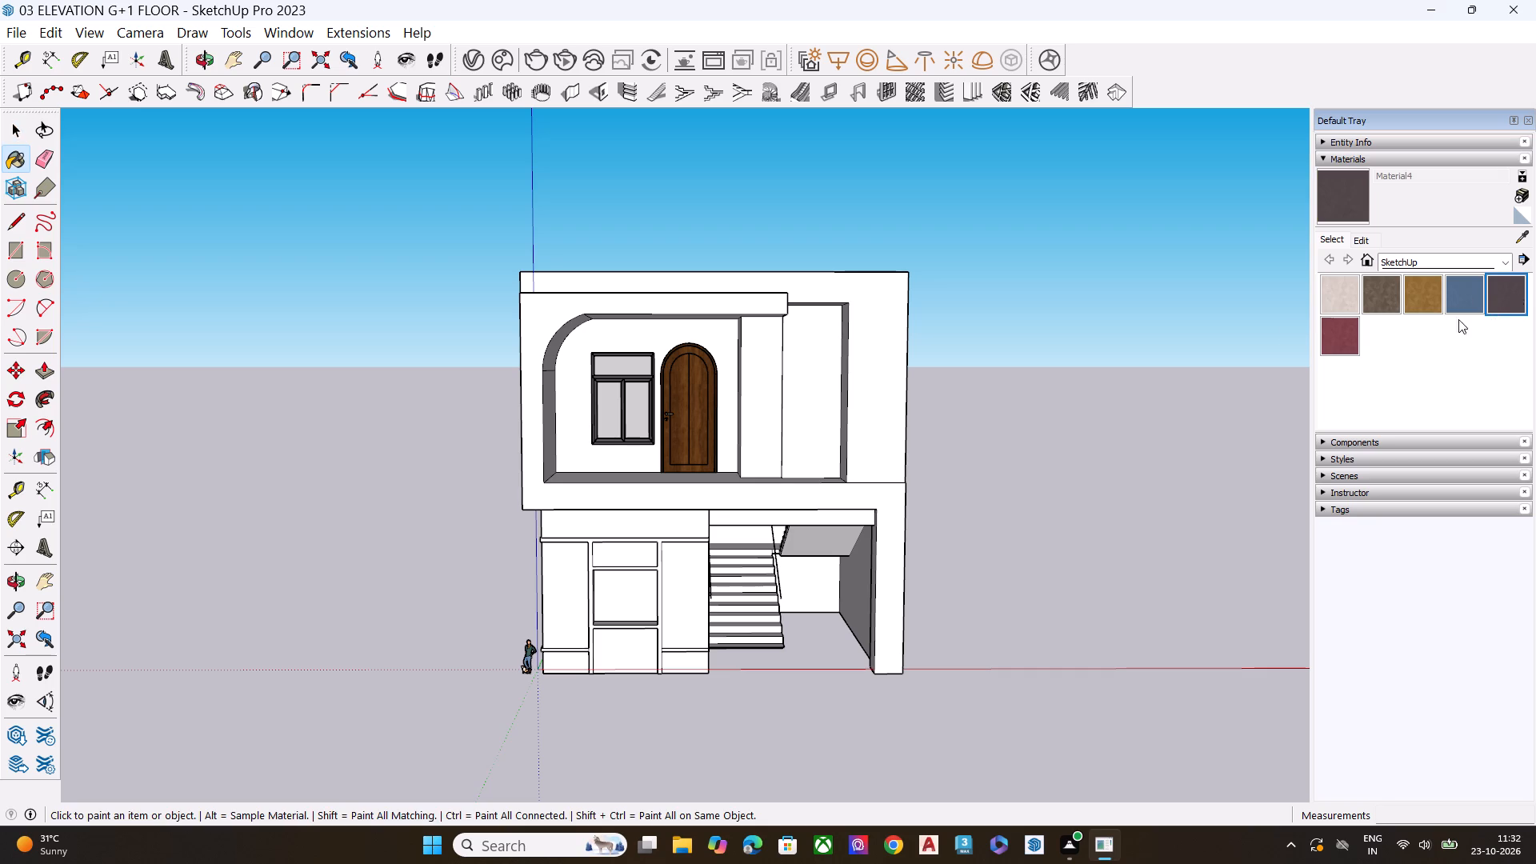
pyautogui.scroll(3, 661, 313)
pyautogui.click(682, 298)
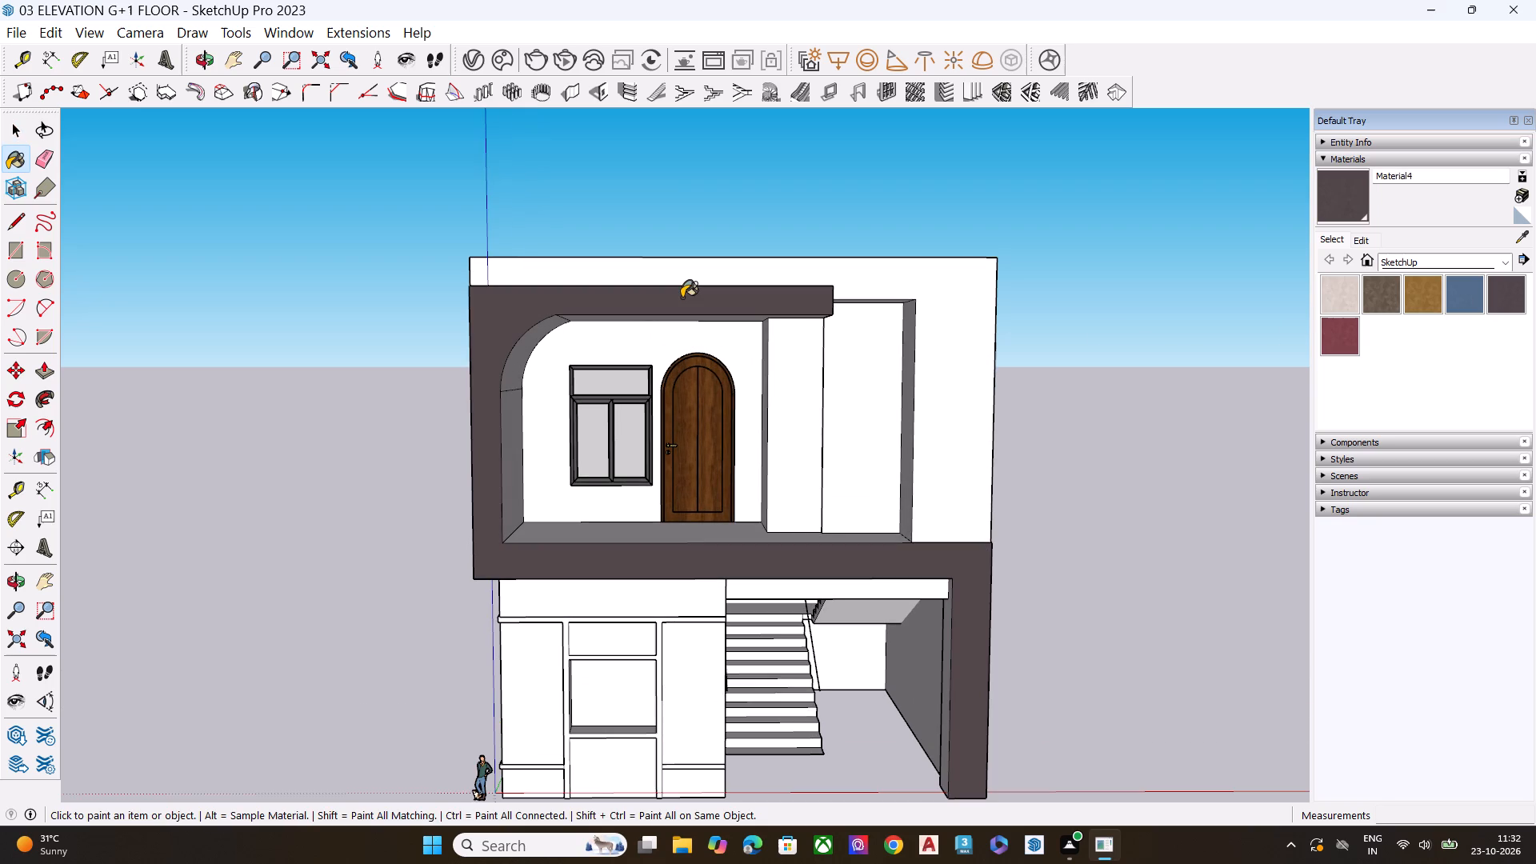
# Paint the upper-floor frame's soffit, curved corner and inner side face with Material4.
pyautogui.moveTo(862, 493); pyautogui.dragTo(653, 358, button='middle')
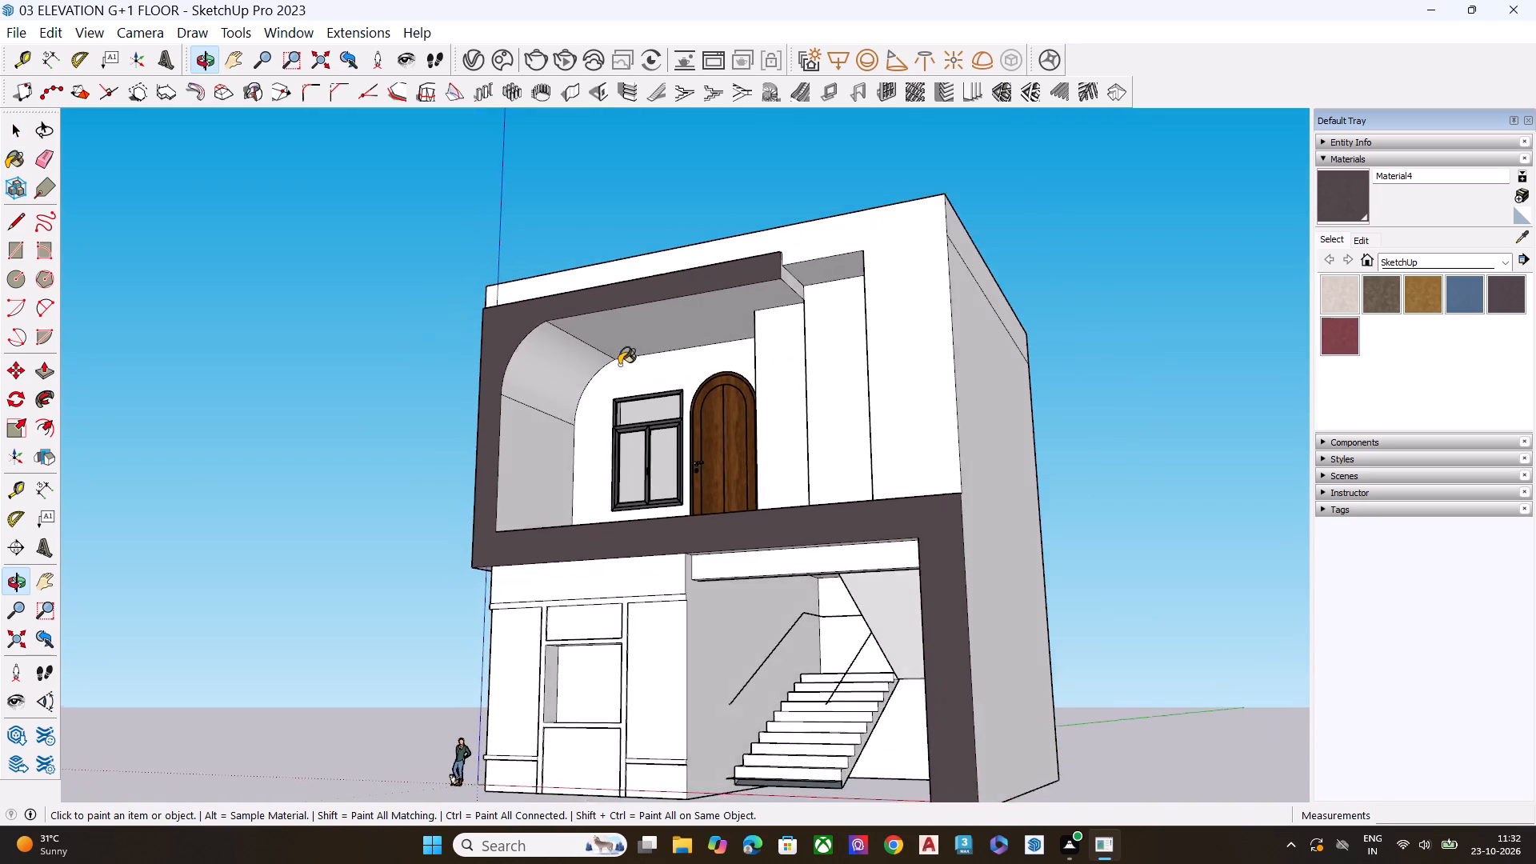
pyautogui.scroll(1, 614, 366)
pyautogui.click(538, 379)
pyautogui.click(605, 326)
pyautogui.click(521, 465)
# Paint the projecting frame's outer side face and its underside with Material4.
pyautogui.moveTo(601, 434); pyautogui.dragTo(756, 432, button='middle')
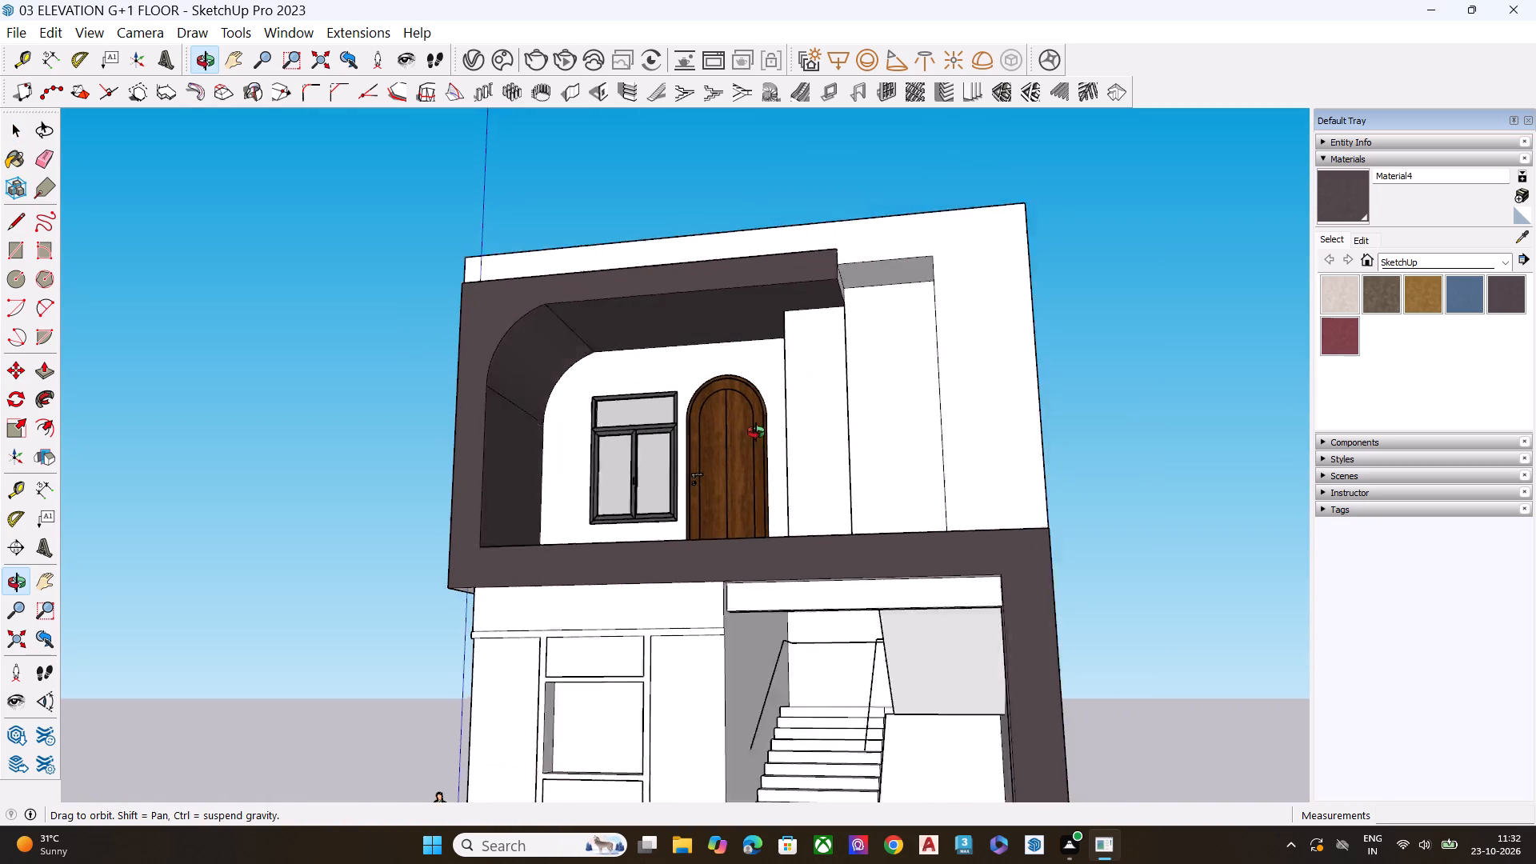
pyautogui.moveTo(756, 432); pyautogui.dragTo(1031, 474, button='middle')
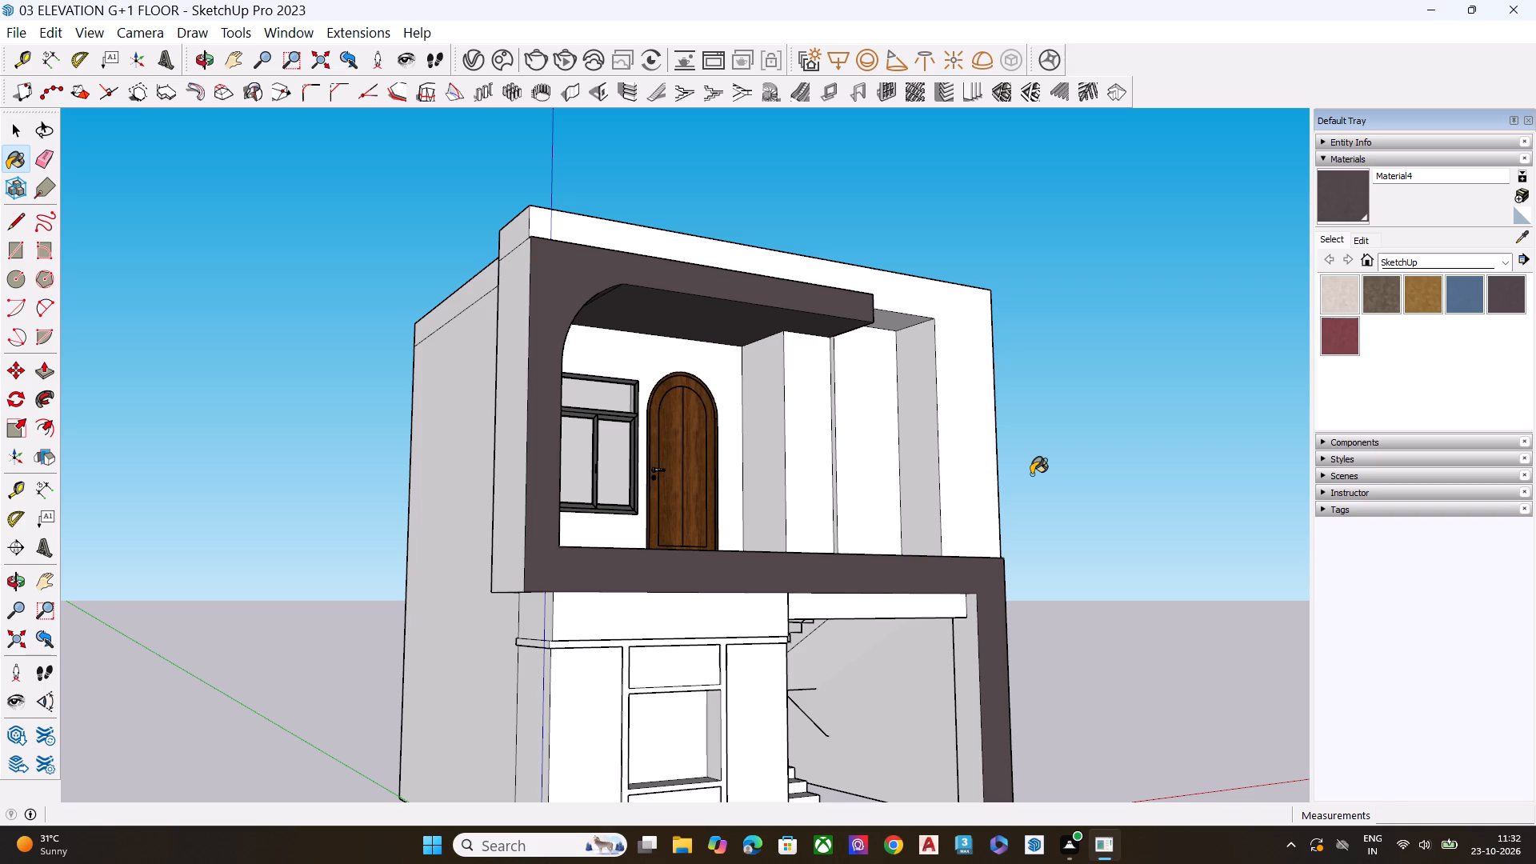
pyautogui.click(519, 286)
pyautogui.moveTo(529, 314); pyautogui.dragTo(531, 330, button='middle')
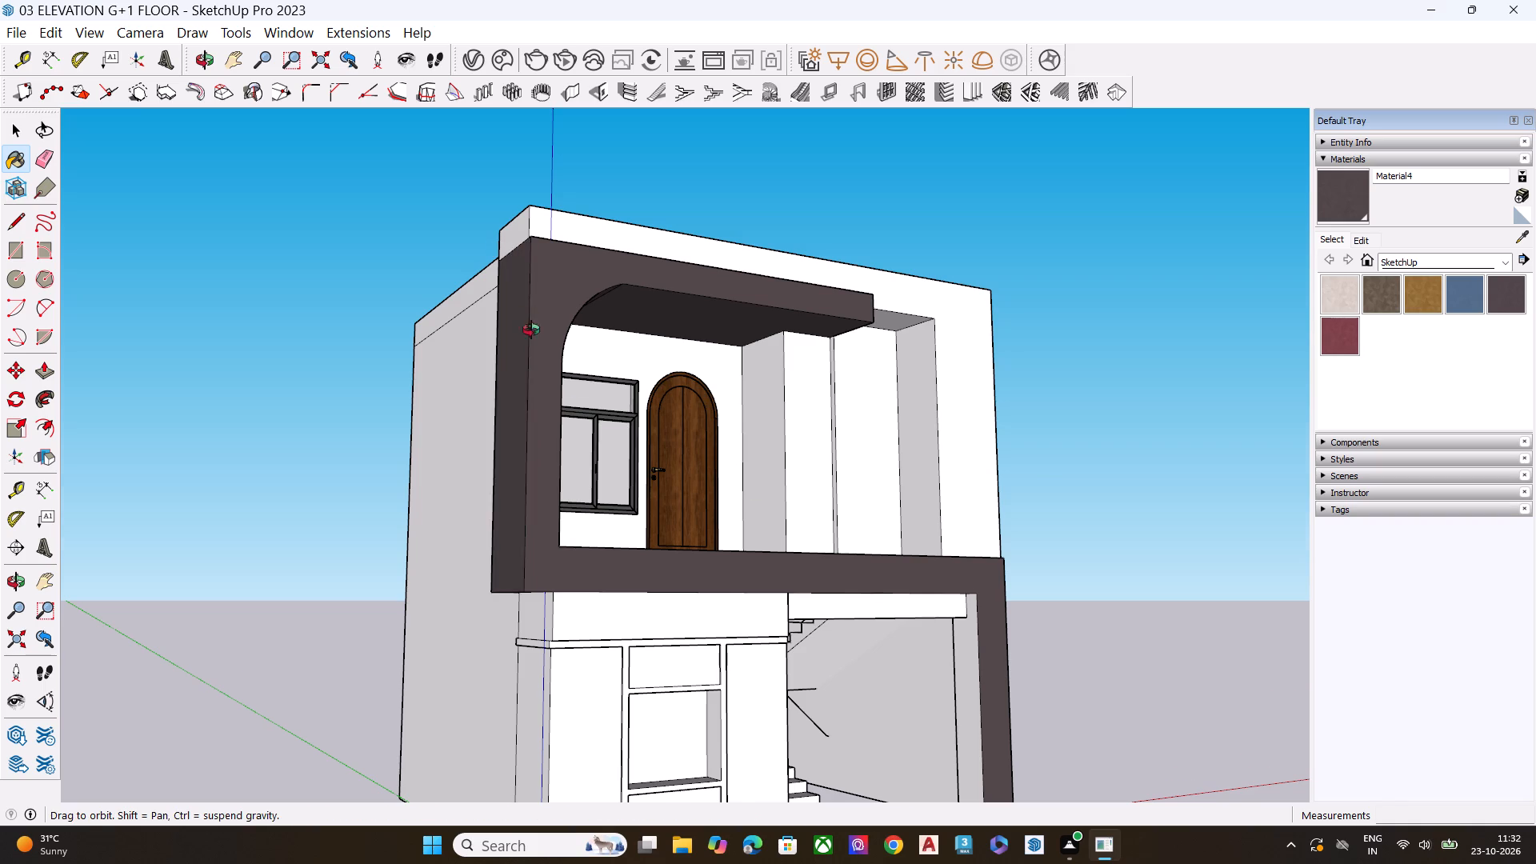
pyautogui.moveTo(531, 330); pyautogui.dragTo(406, 521, button='middle')
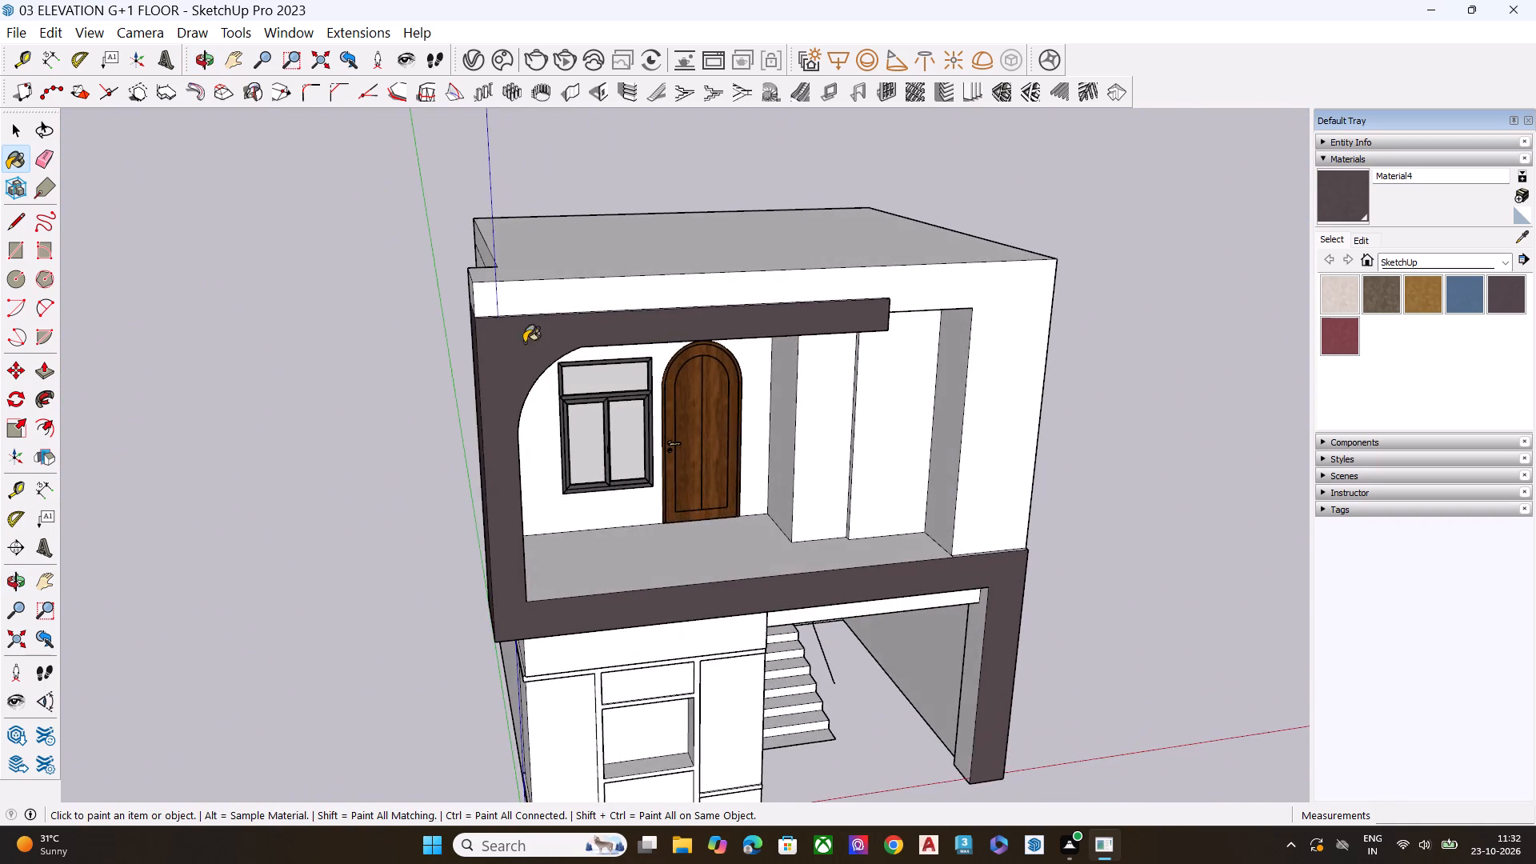
pyautogui.scroll(-7, 594, 316)
pyautogui.moveTo(770, 469); pyautogui.dragTo(957, 95, button='middle')
pyautogui.scroll(5, 731, 411)
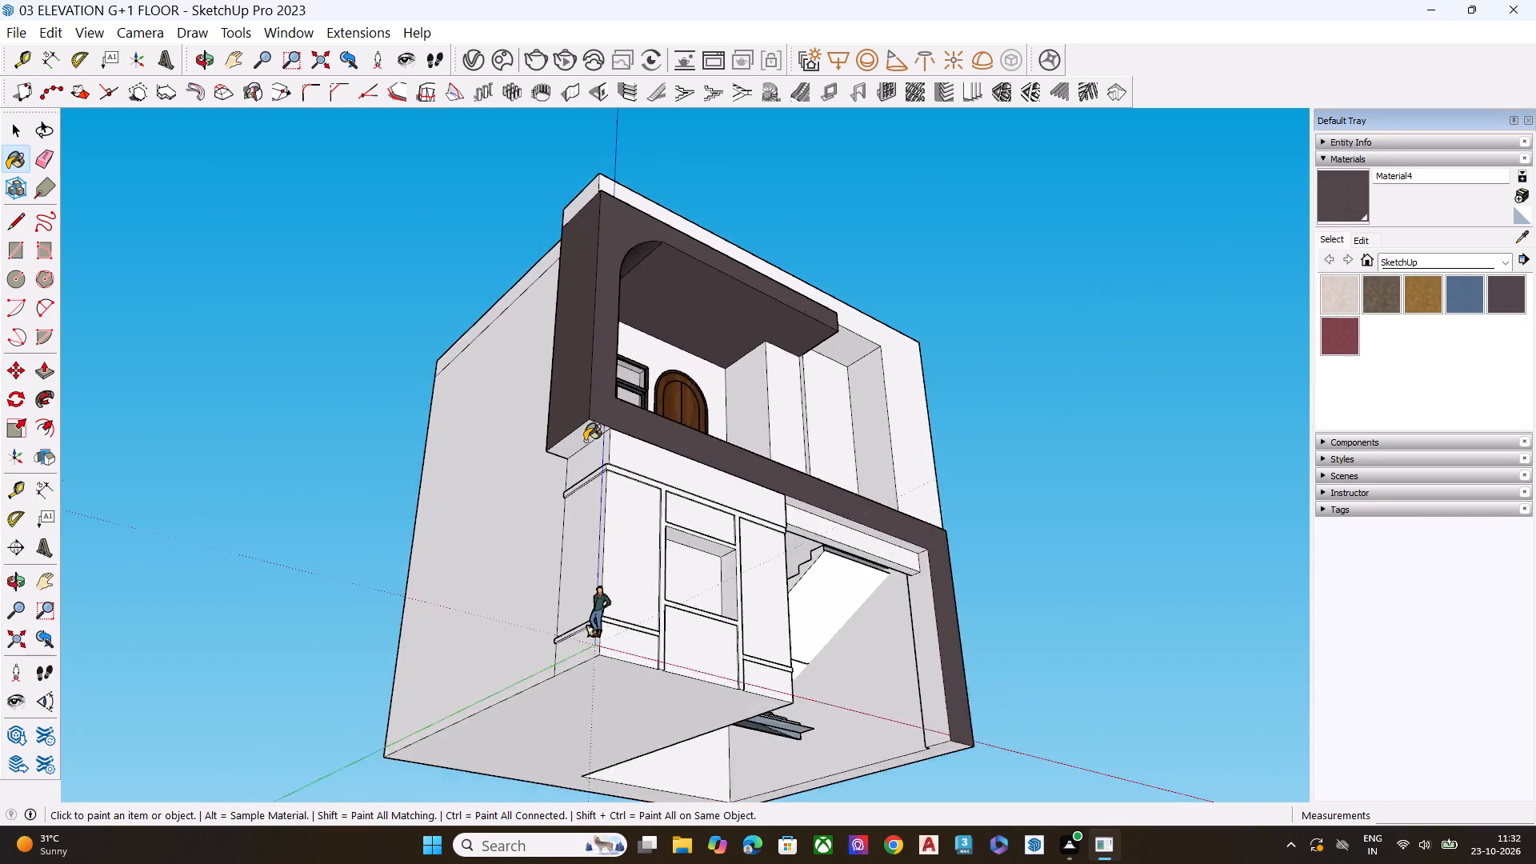
pyautogui.scroll(4, 585, 441)
pyautogui.click(586, 426)
# Paint the narrow underside strip along the projecting frame's lower beam with Material4.
pyautogui.scroll(18, 654, 426)
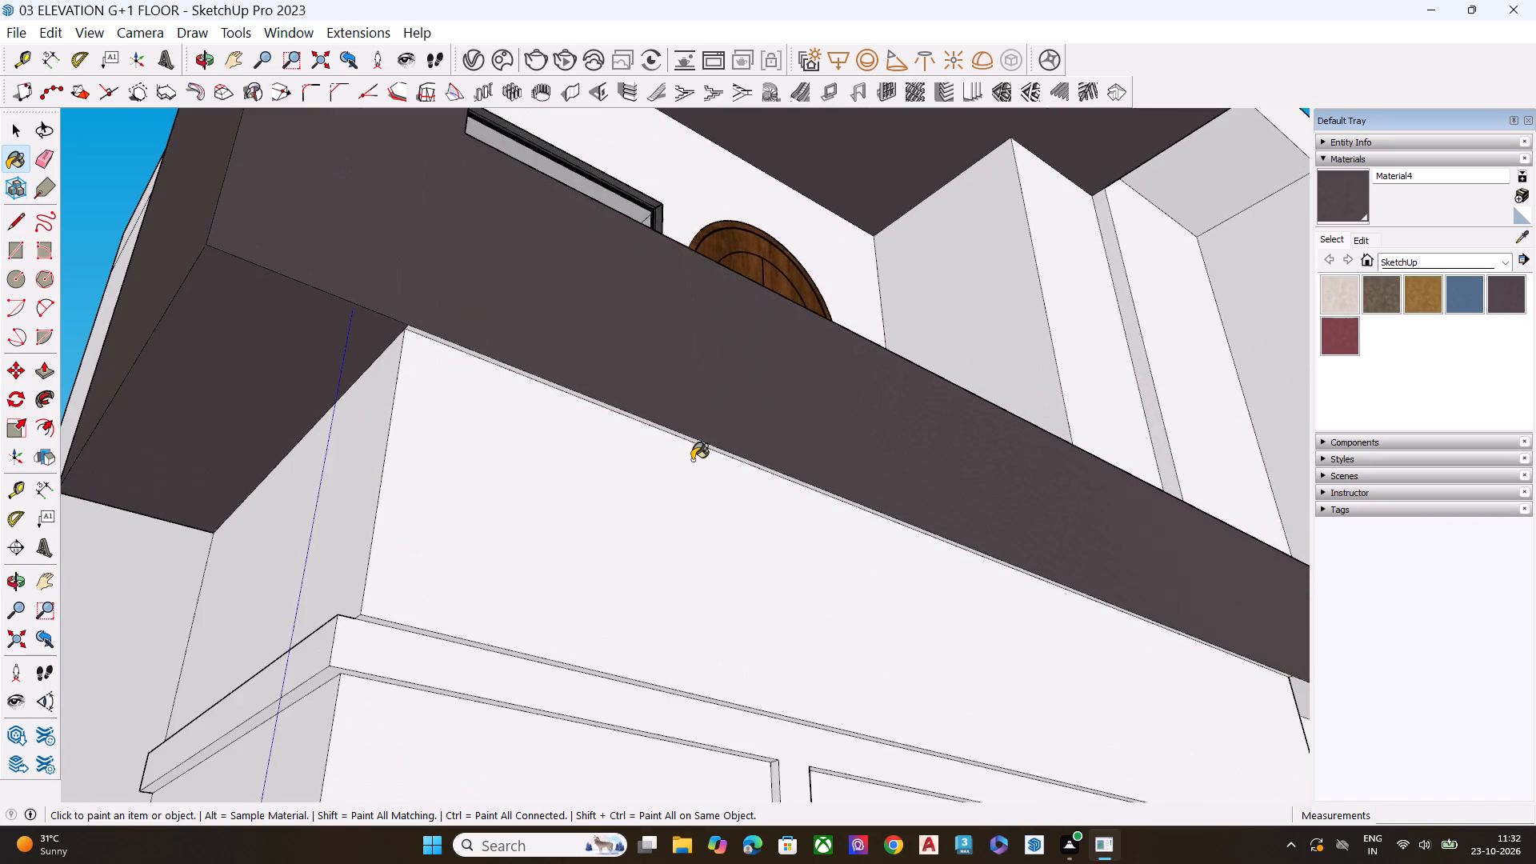
pyautogui.scroll(7, 718, 433)
pyautogui.moveTo(710, 454); pyautogui.dragTo(730, 393, button='middle')
pyautogui.scroll(4, 706, 428)
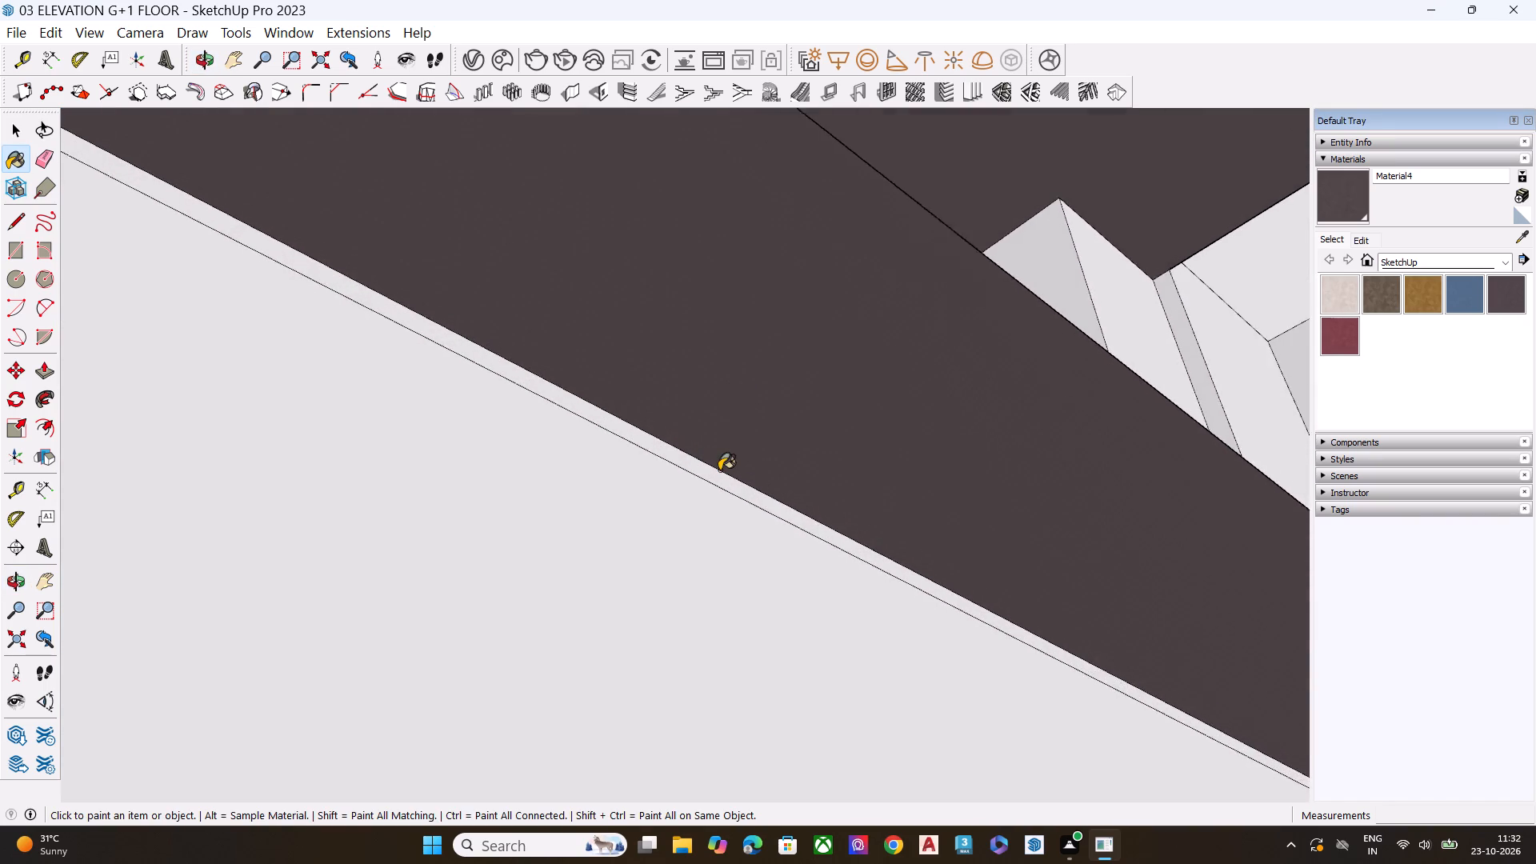
pyautogui.scroll(2, 719, 470)
pyautogui.click(714, 479)
pyautogui.scroll(-7, 735, 464)
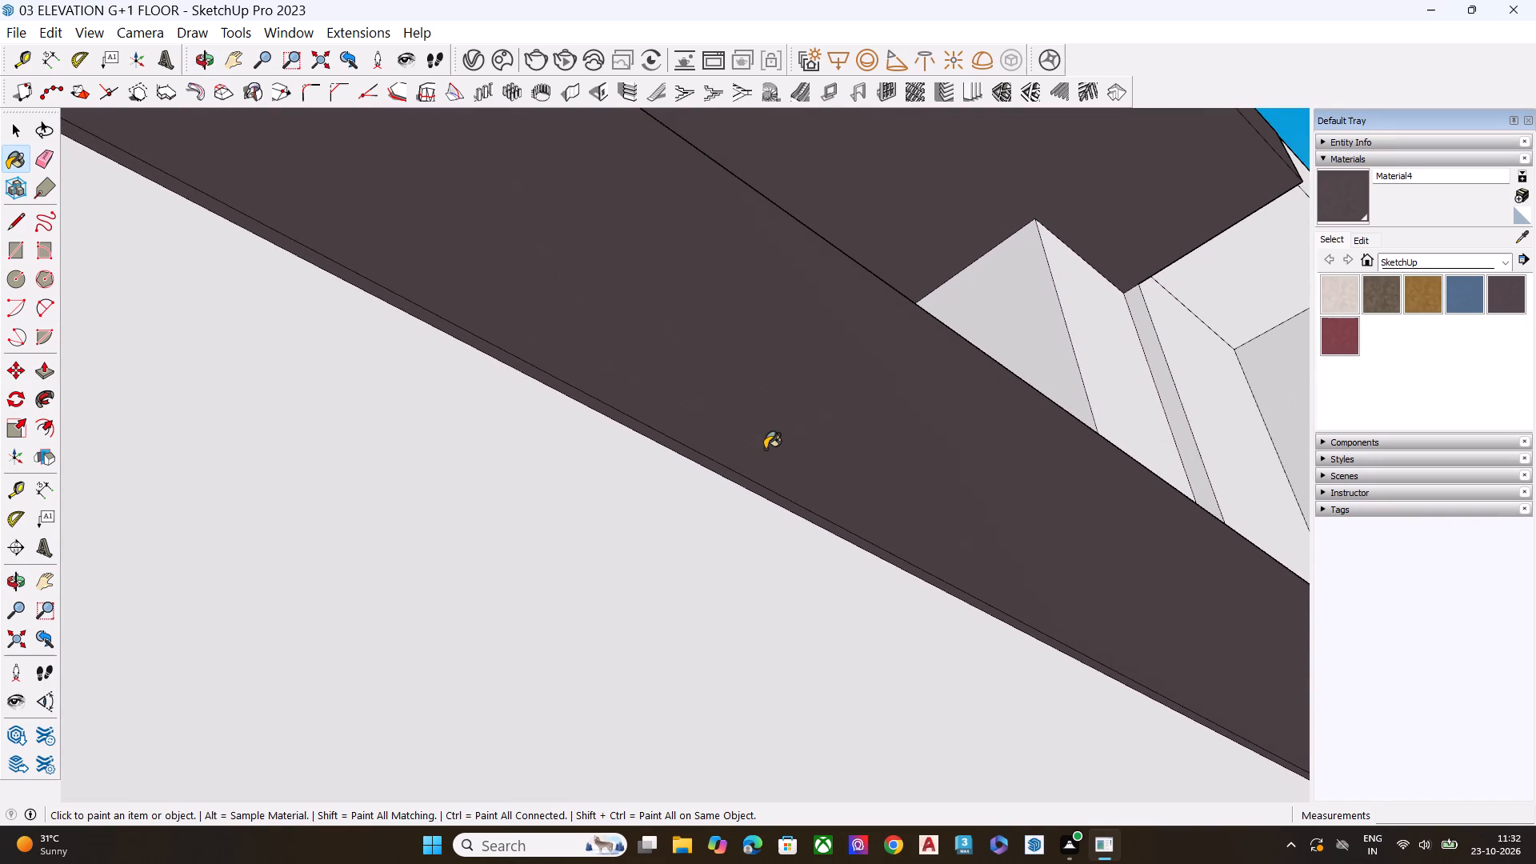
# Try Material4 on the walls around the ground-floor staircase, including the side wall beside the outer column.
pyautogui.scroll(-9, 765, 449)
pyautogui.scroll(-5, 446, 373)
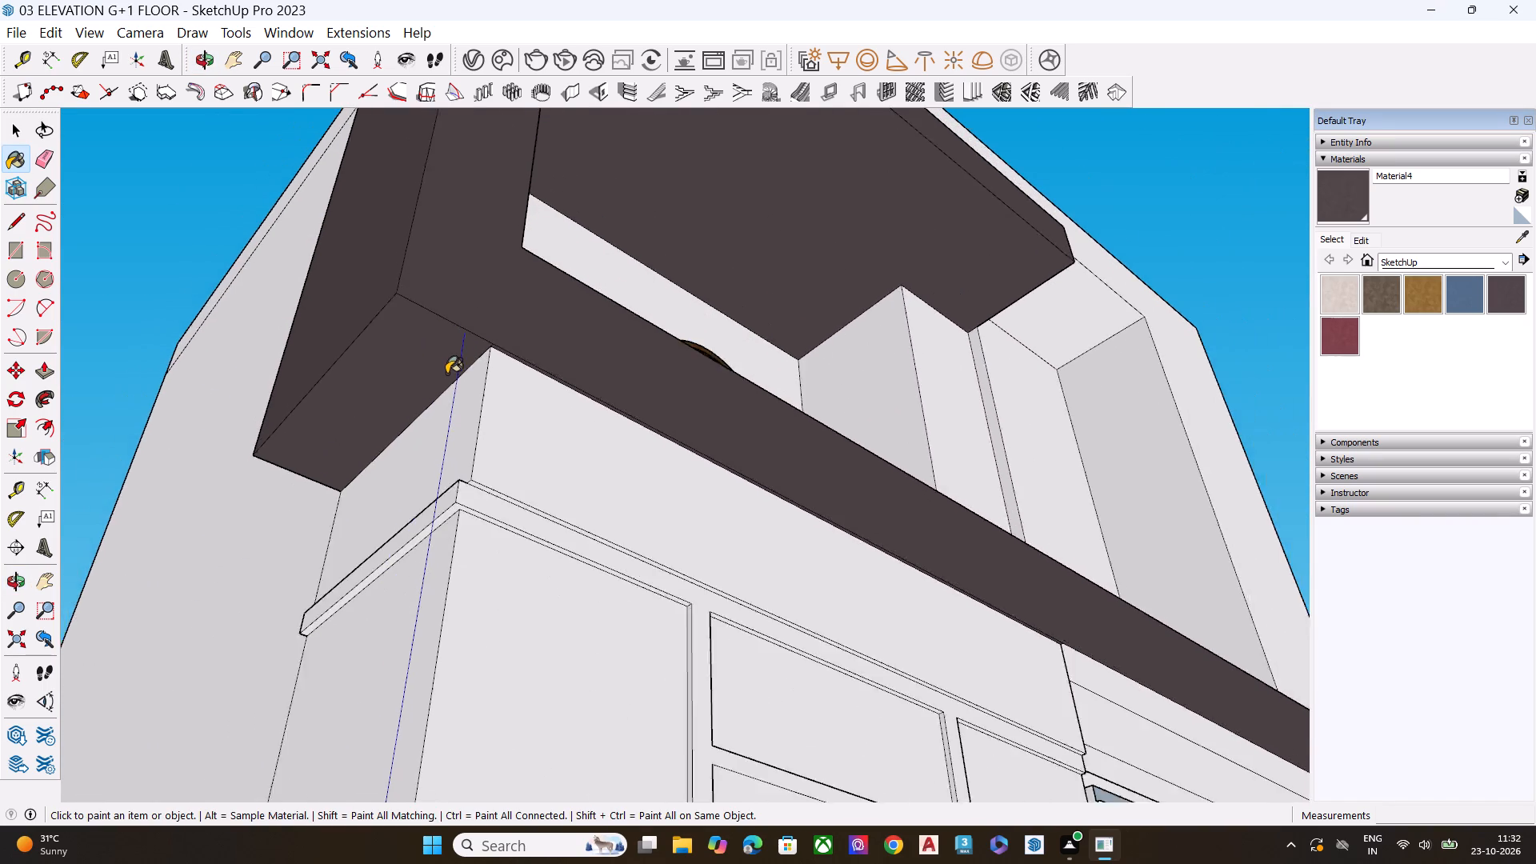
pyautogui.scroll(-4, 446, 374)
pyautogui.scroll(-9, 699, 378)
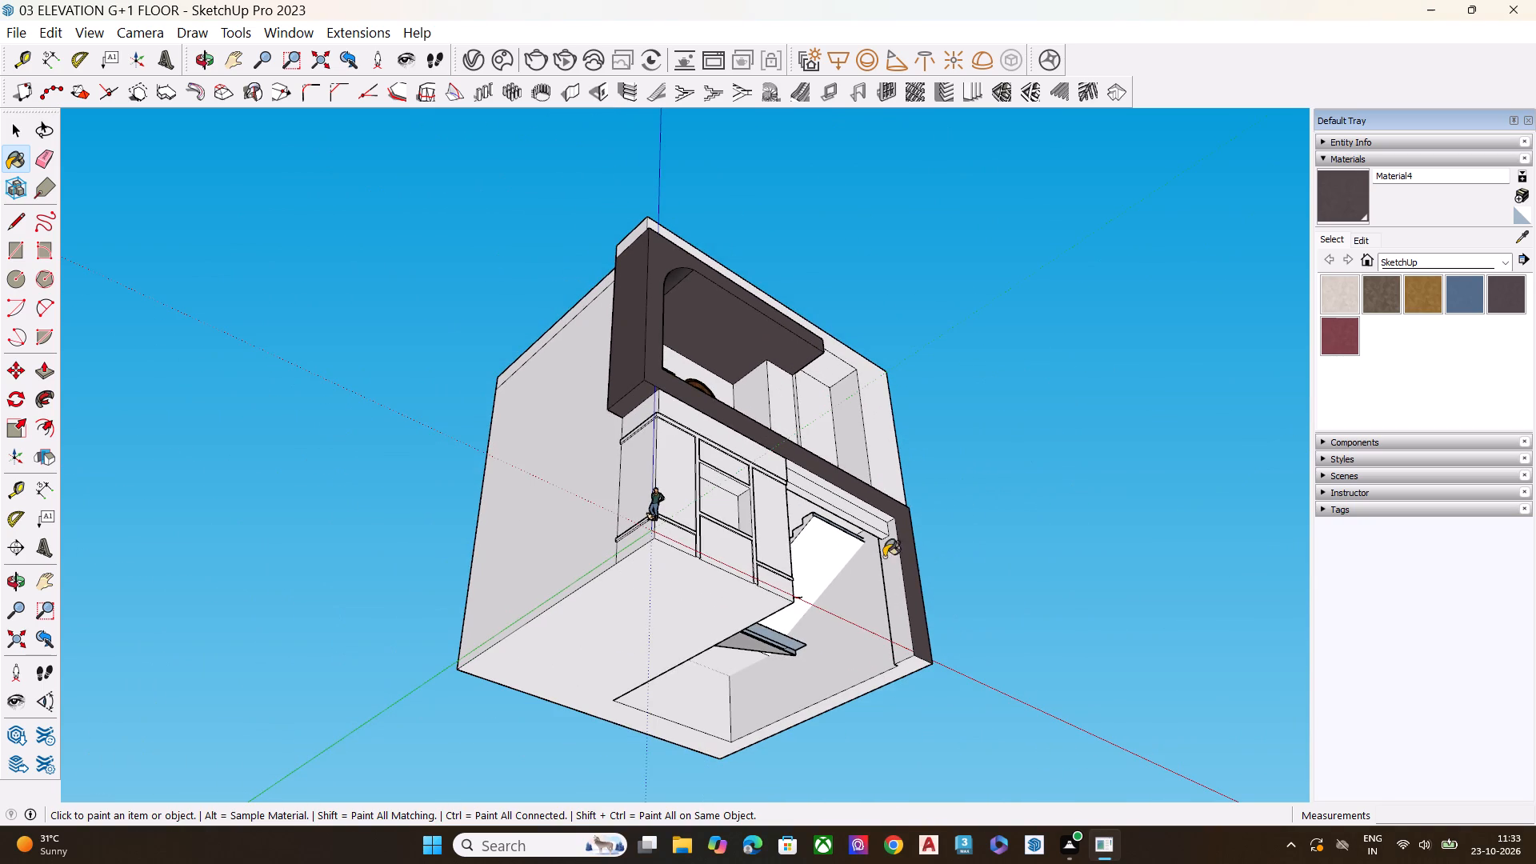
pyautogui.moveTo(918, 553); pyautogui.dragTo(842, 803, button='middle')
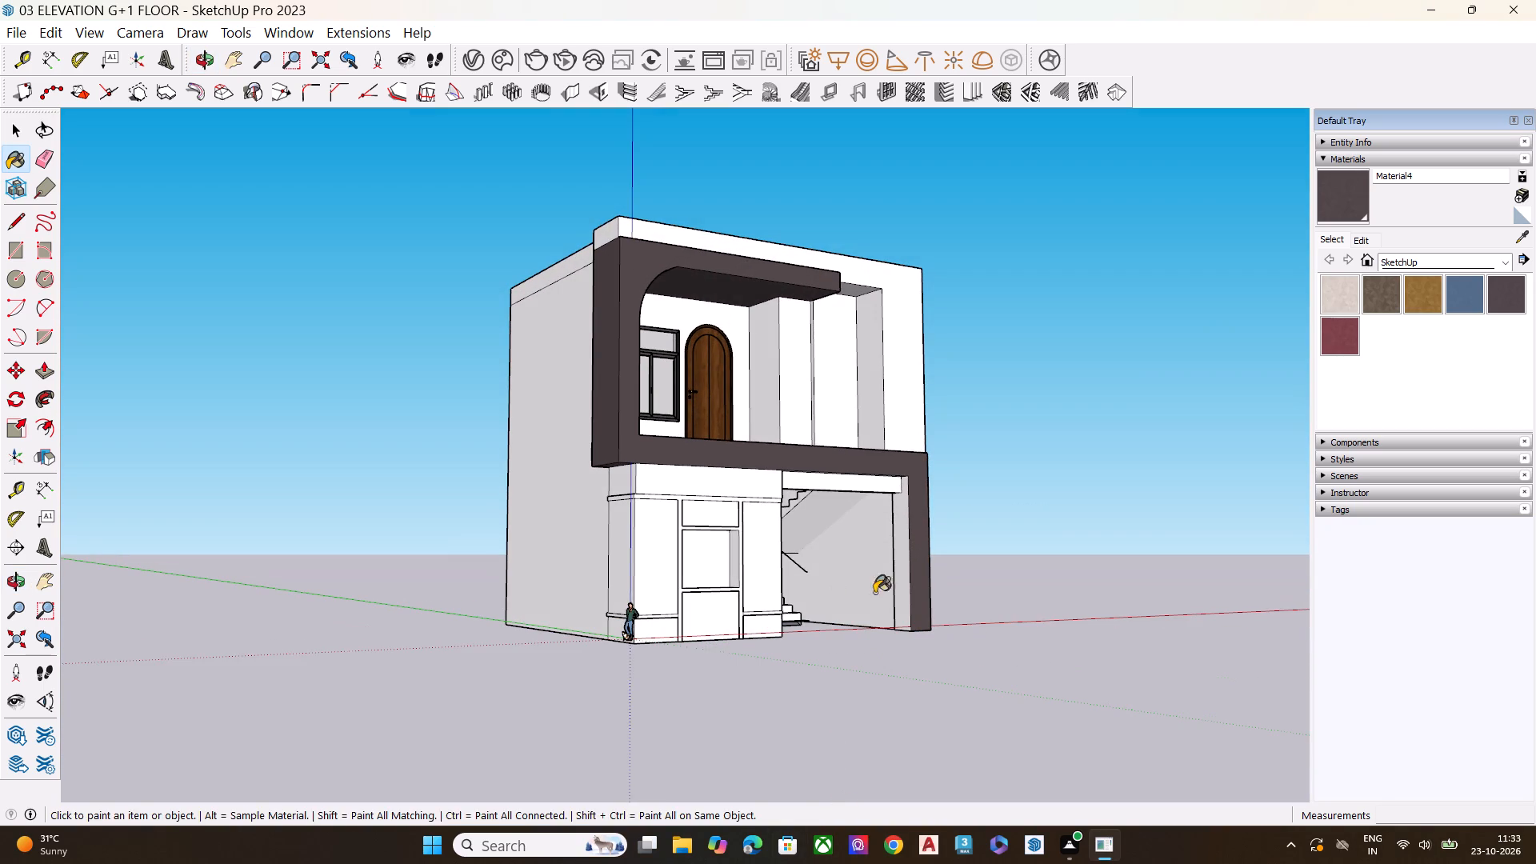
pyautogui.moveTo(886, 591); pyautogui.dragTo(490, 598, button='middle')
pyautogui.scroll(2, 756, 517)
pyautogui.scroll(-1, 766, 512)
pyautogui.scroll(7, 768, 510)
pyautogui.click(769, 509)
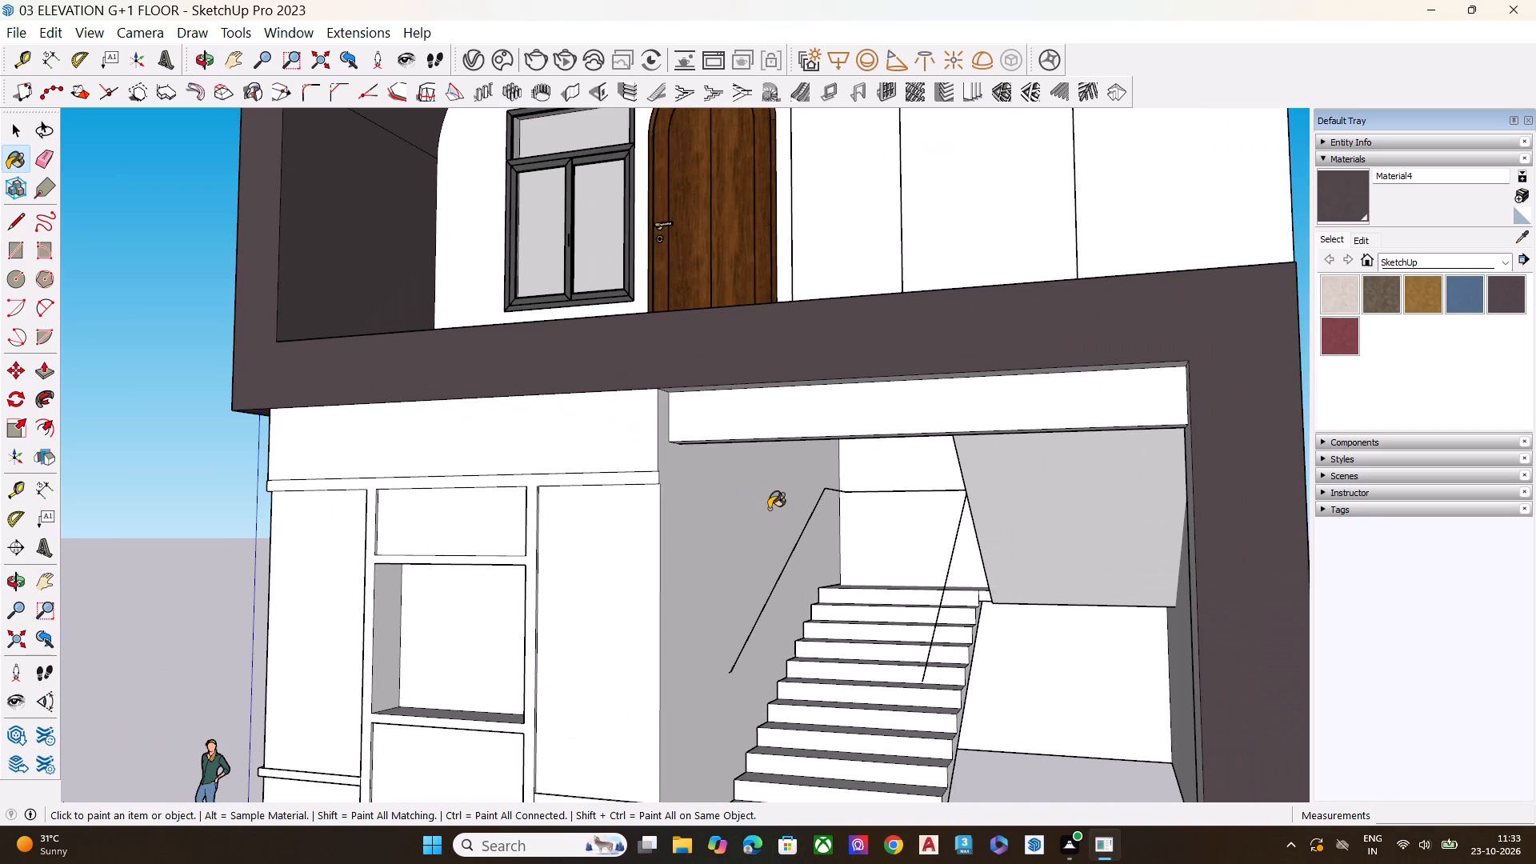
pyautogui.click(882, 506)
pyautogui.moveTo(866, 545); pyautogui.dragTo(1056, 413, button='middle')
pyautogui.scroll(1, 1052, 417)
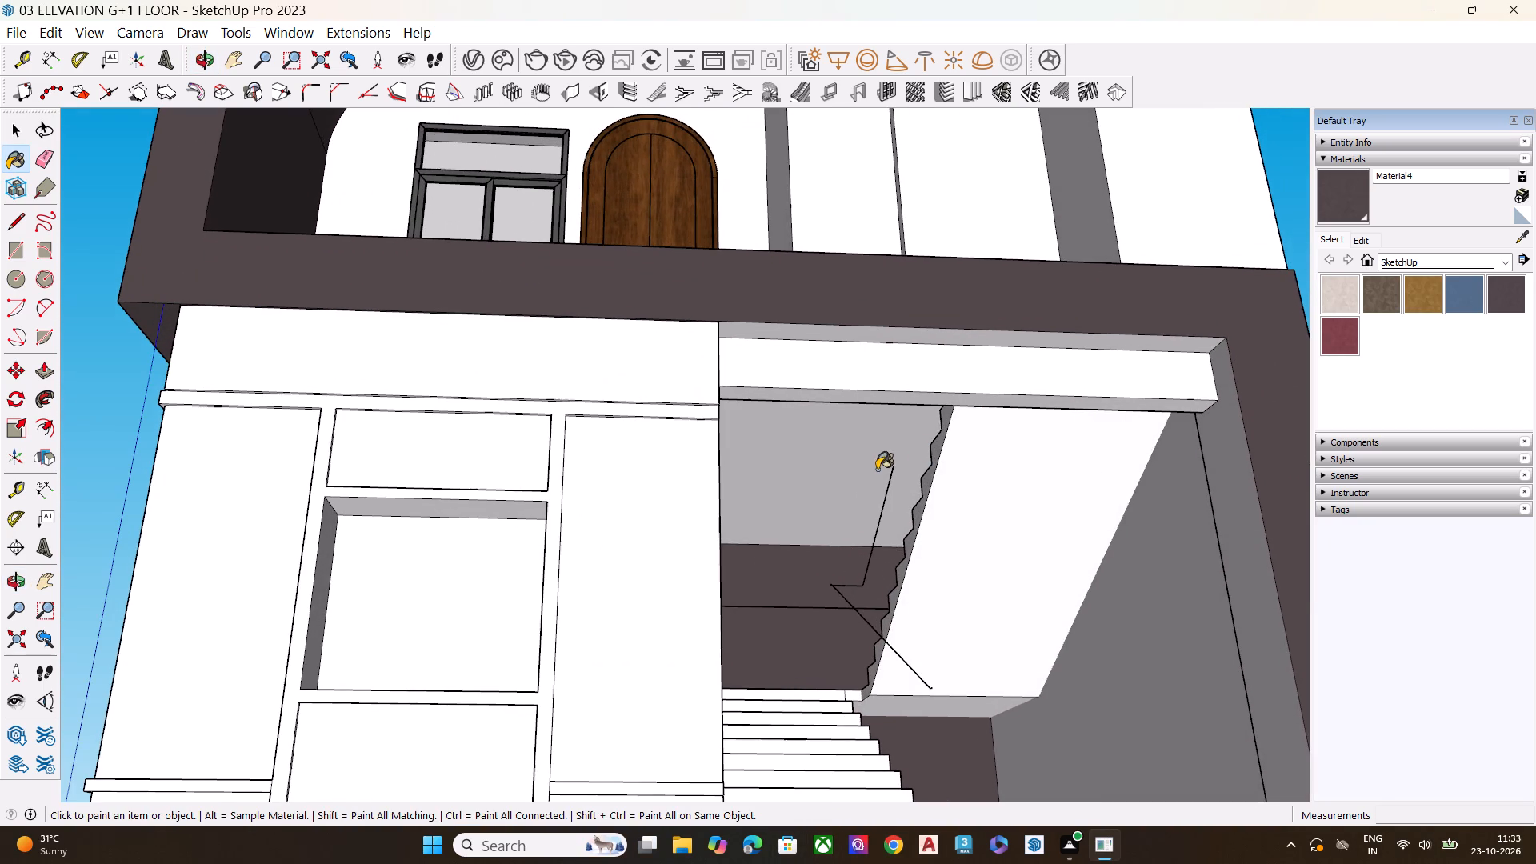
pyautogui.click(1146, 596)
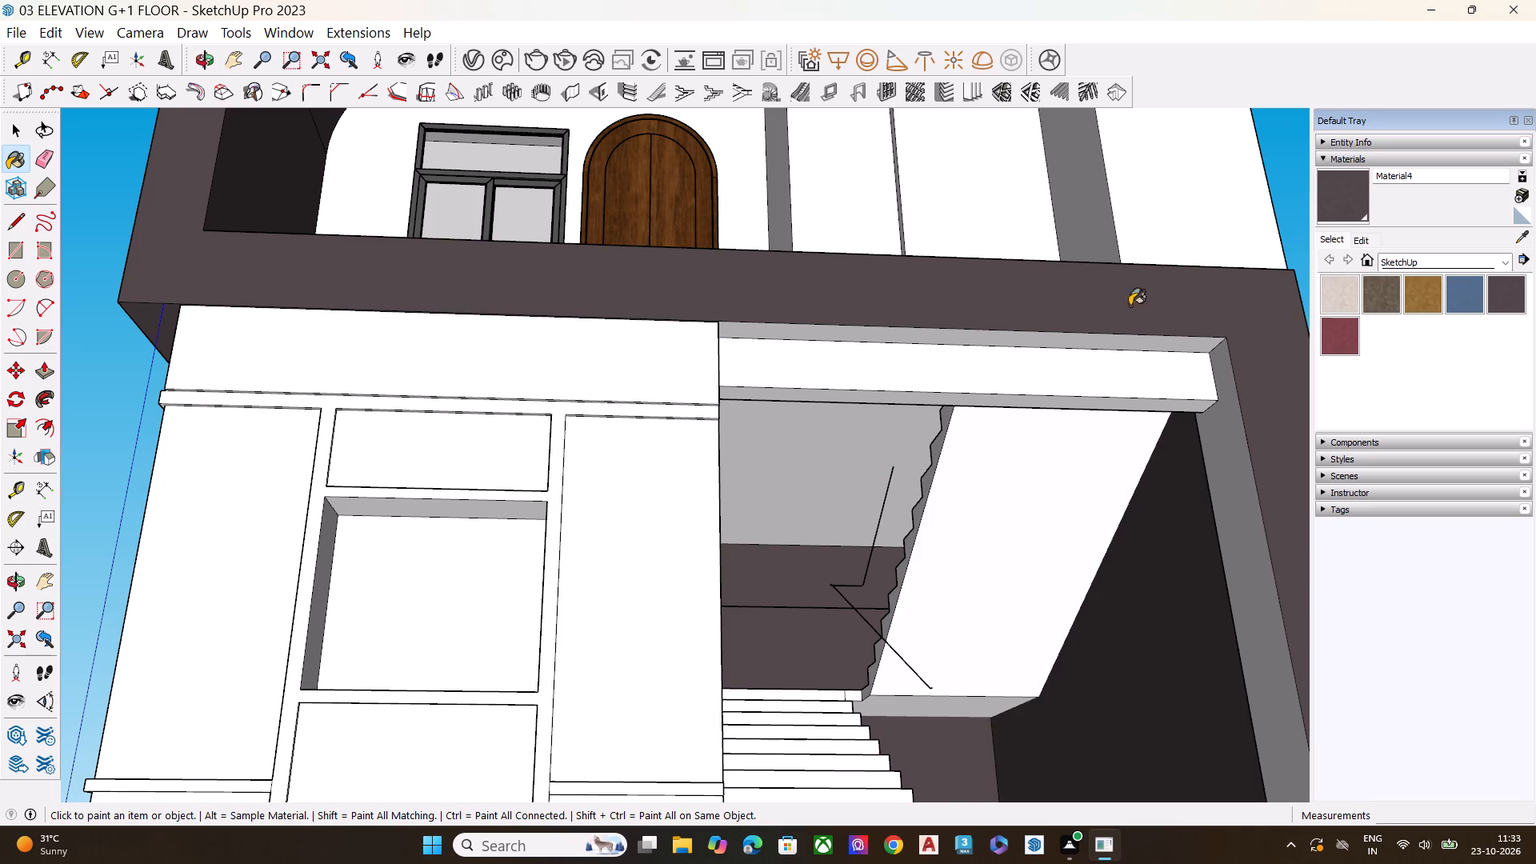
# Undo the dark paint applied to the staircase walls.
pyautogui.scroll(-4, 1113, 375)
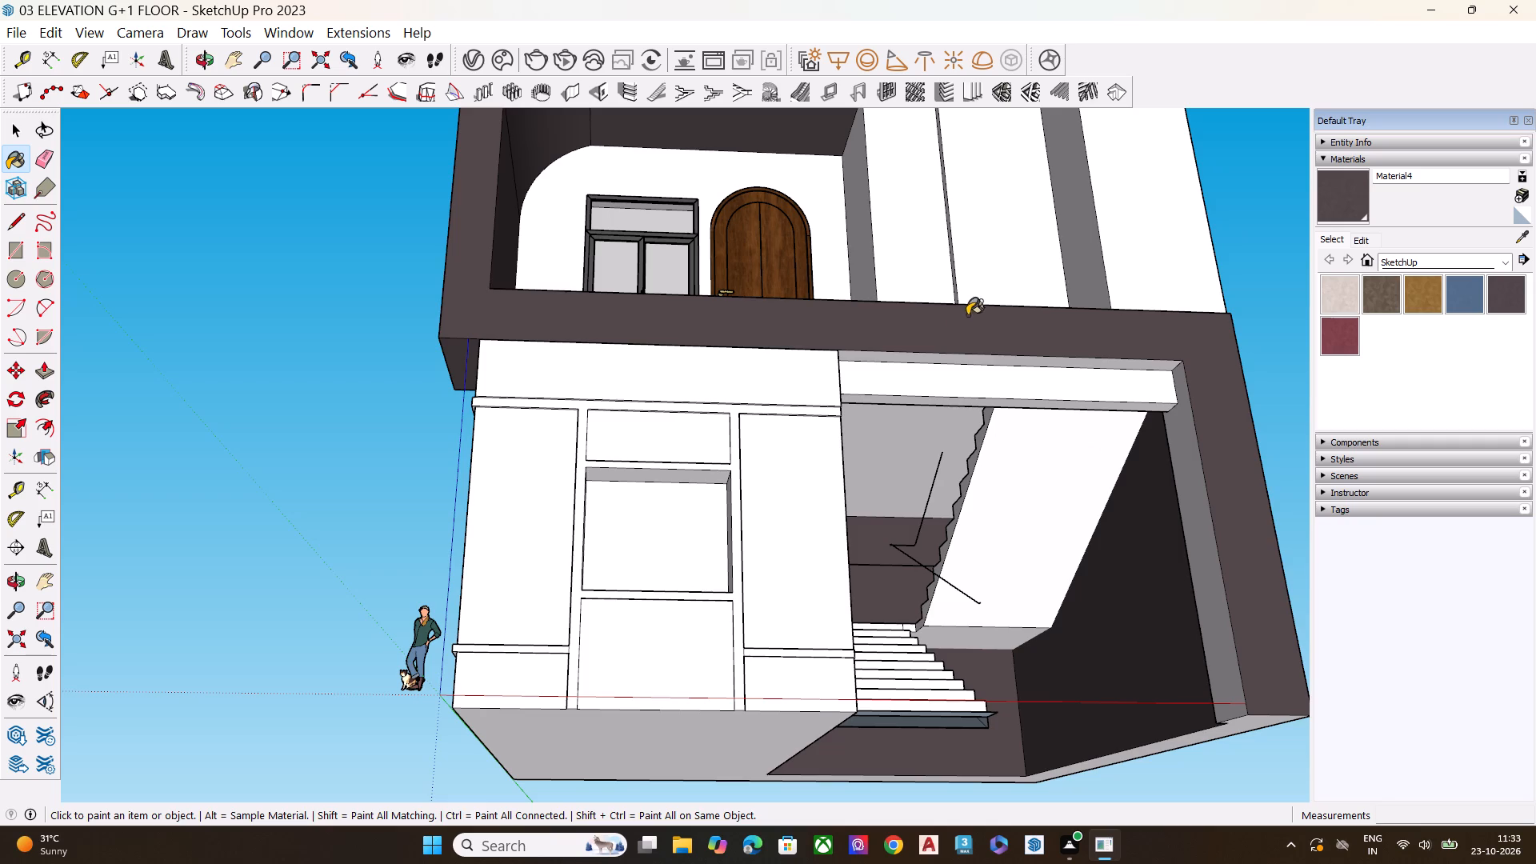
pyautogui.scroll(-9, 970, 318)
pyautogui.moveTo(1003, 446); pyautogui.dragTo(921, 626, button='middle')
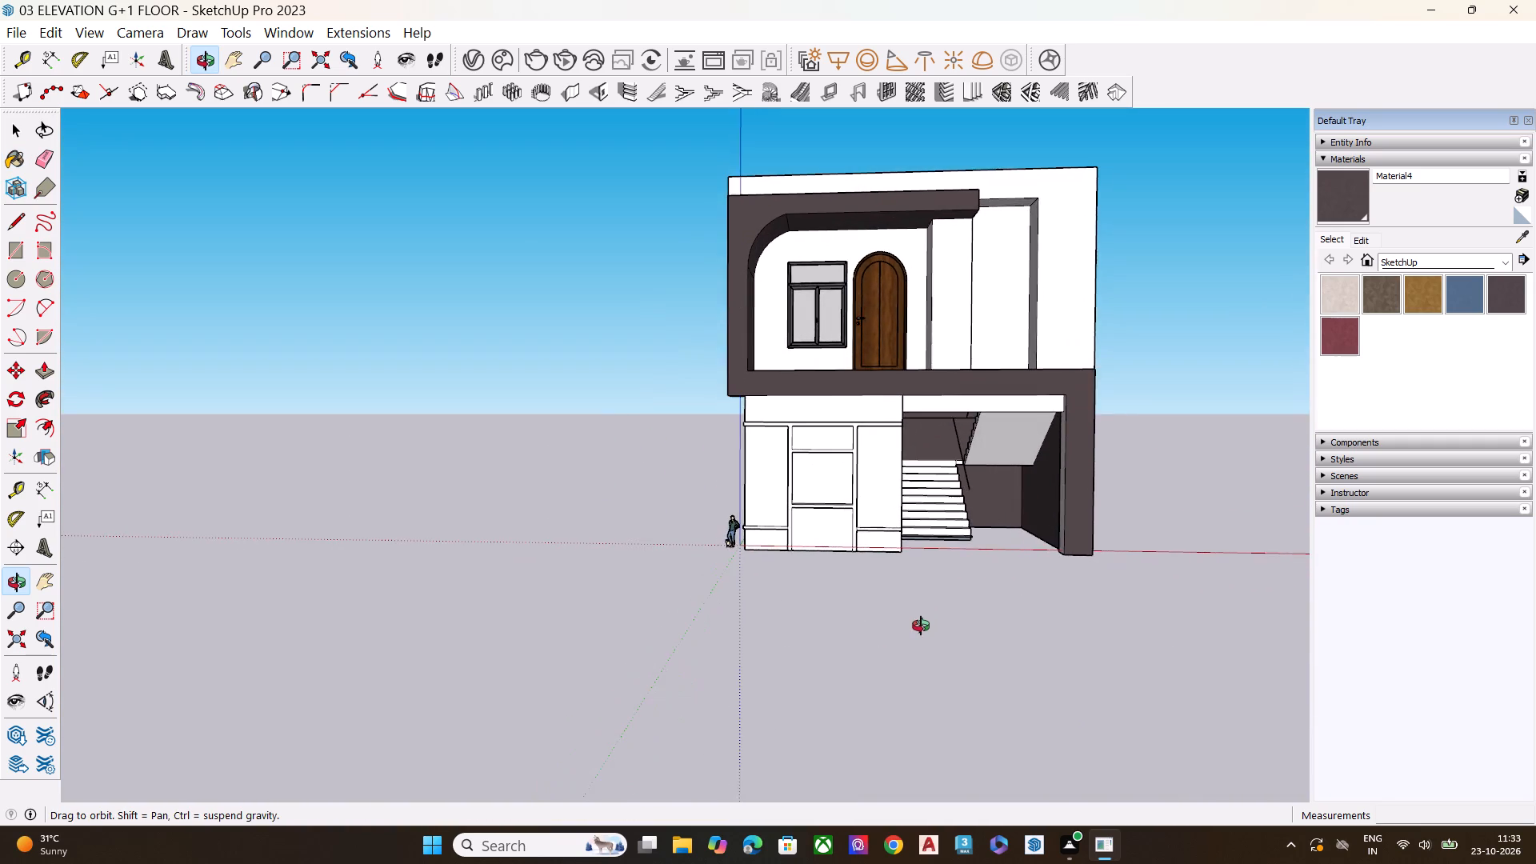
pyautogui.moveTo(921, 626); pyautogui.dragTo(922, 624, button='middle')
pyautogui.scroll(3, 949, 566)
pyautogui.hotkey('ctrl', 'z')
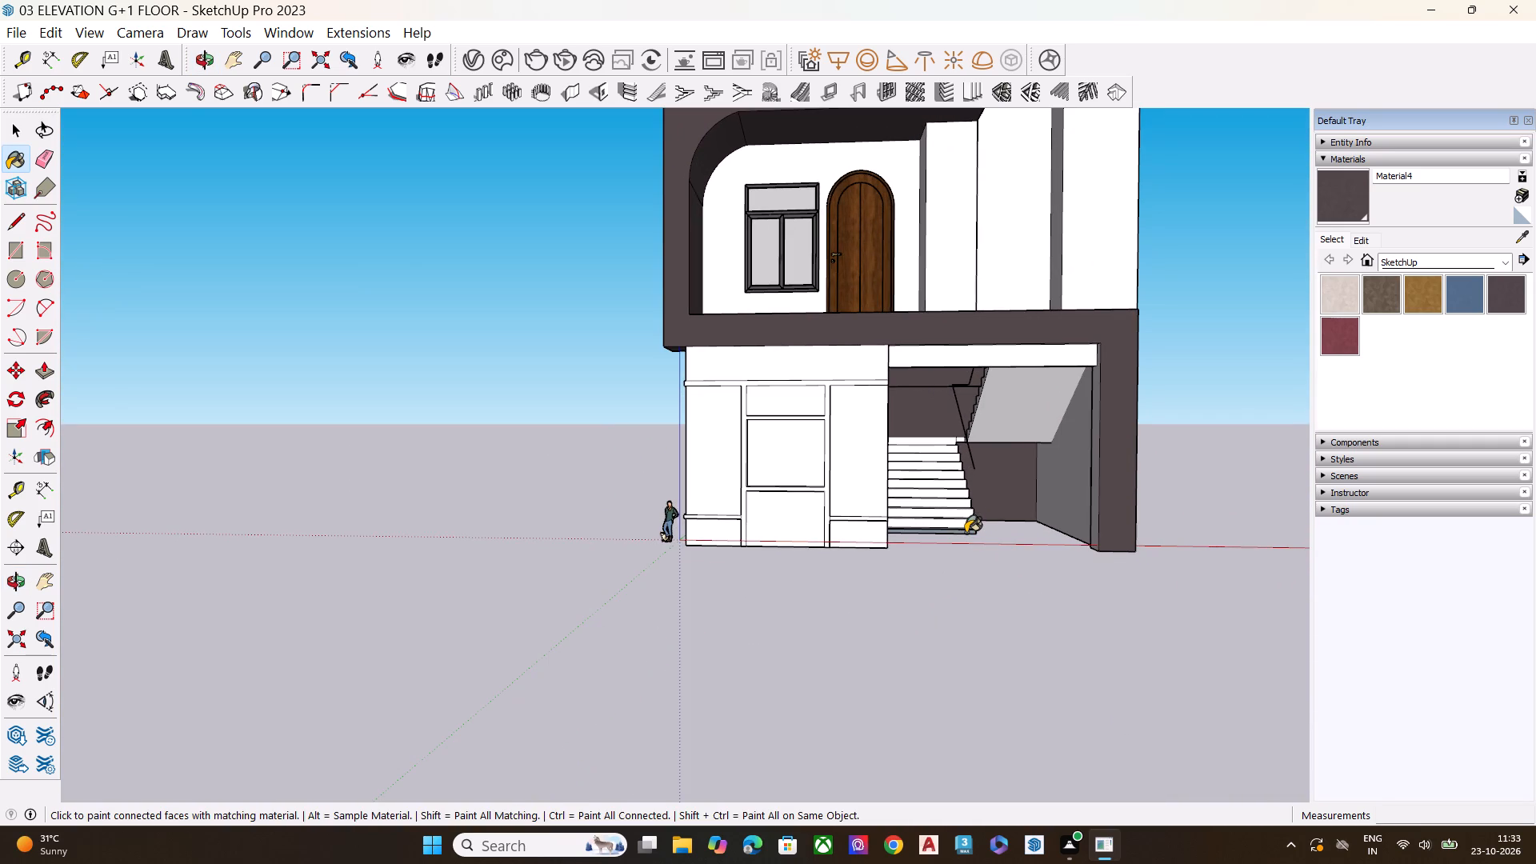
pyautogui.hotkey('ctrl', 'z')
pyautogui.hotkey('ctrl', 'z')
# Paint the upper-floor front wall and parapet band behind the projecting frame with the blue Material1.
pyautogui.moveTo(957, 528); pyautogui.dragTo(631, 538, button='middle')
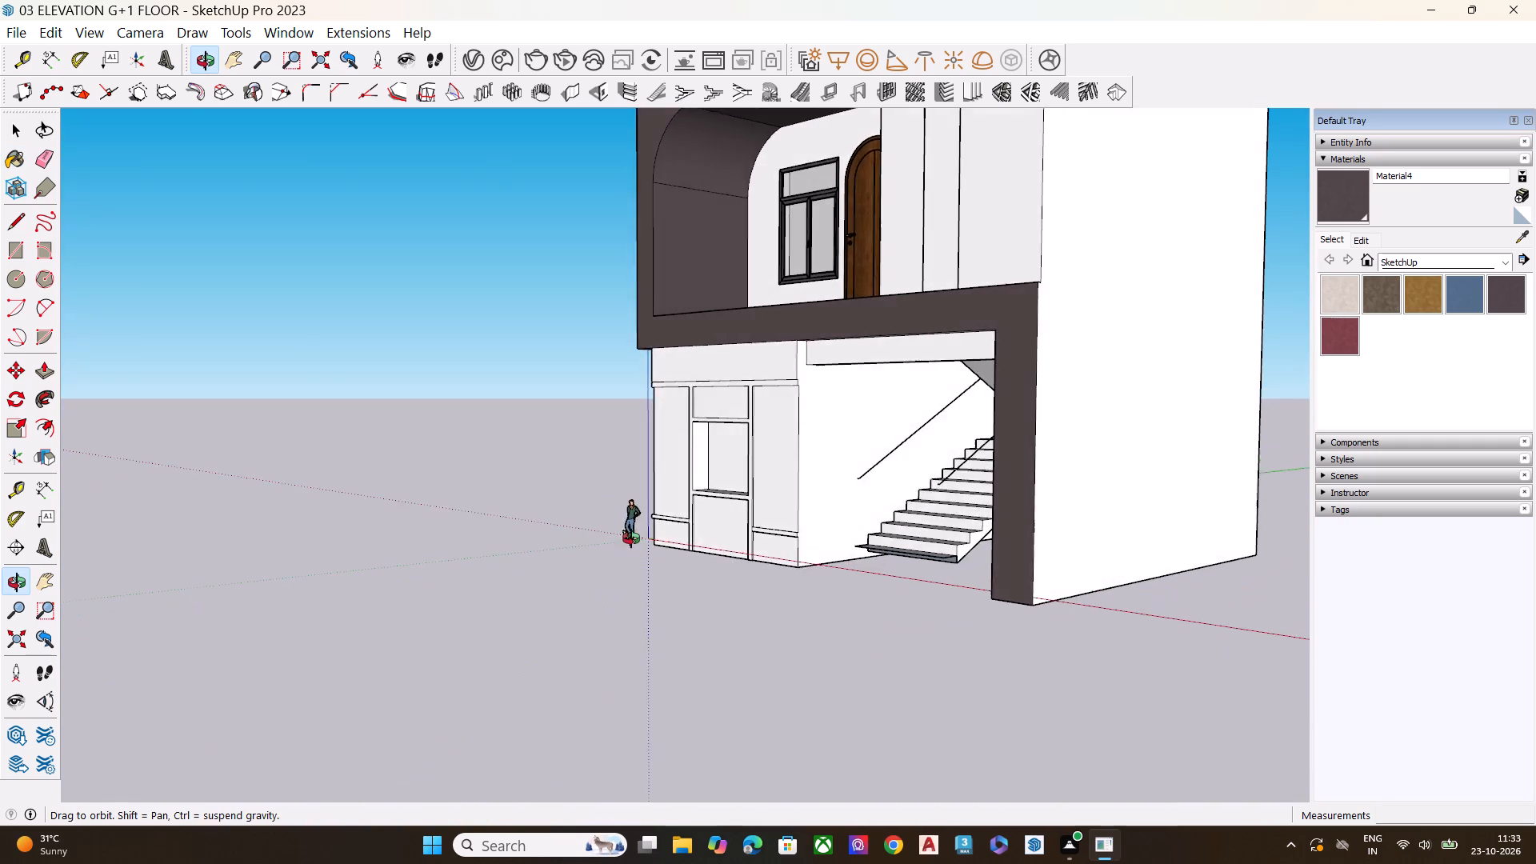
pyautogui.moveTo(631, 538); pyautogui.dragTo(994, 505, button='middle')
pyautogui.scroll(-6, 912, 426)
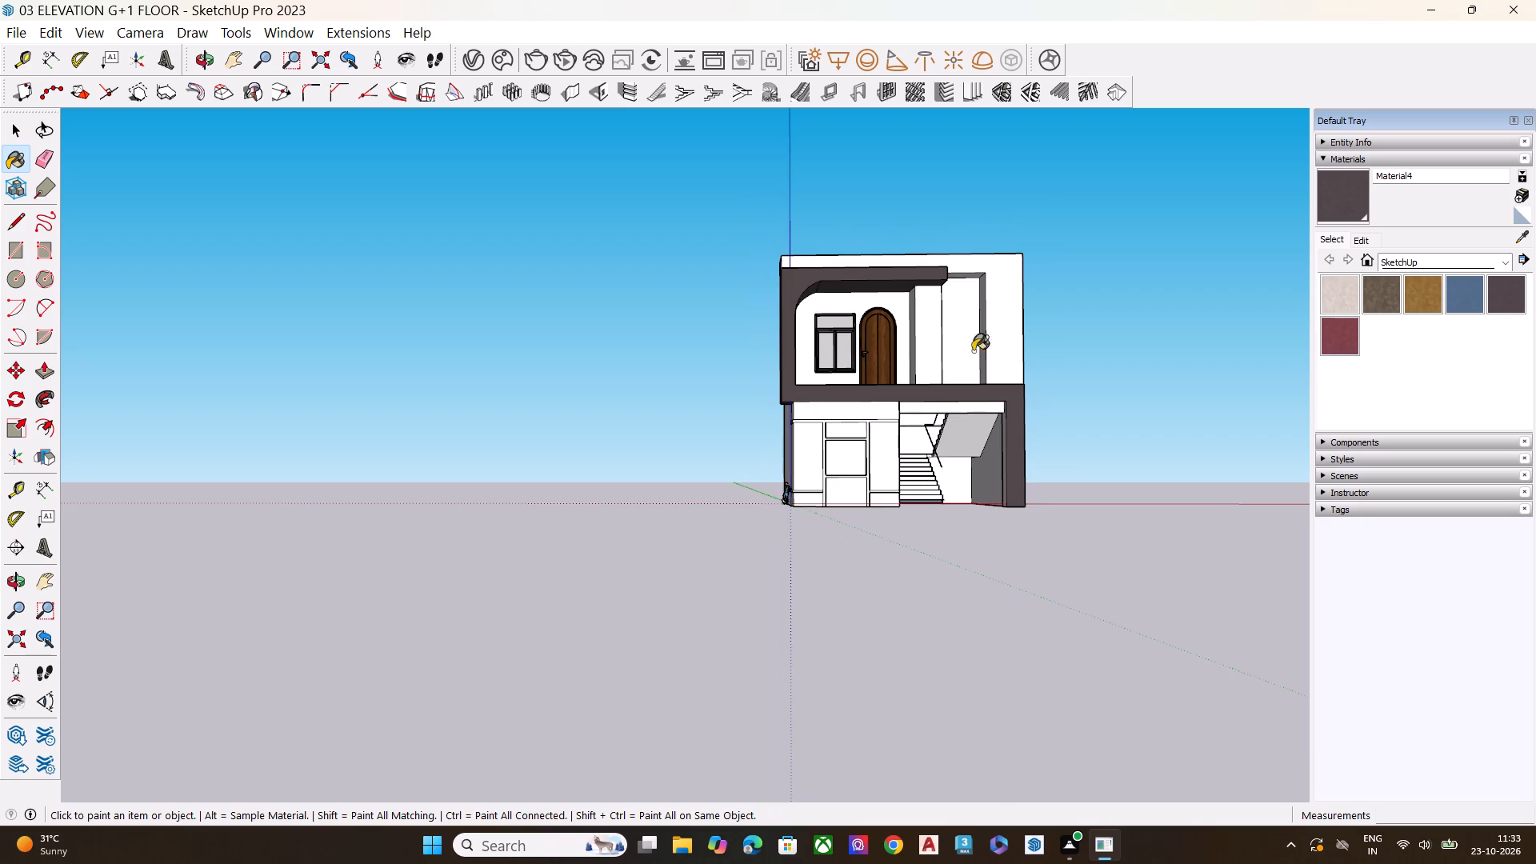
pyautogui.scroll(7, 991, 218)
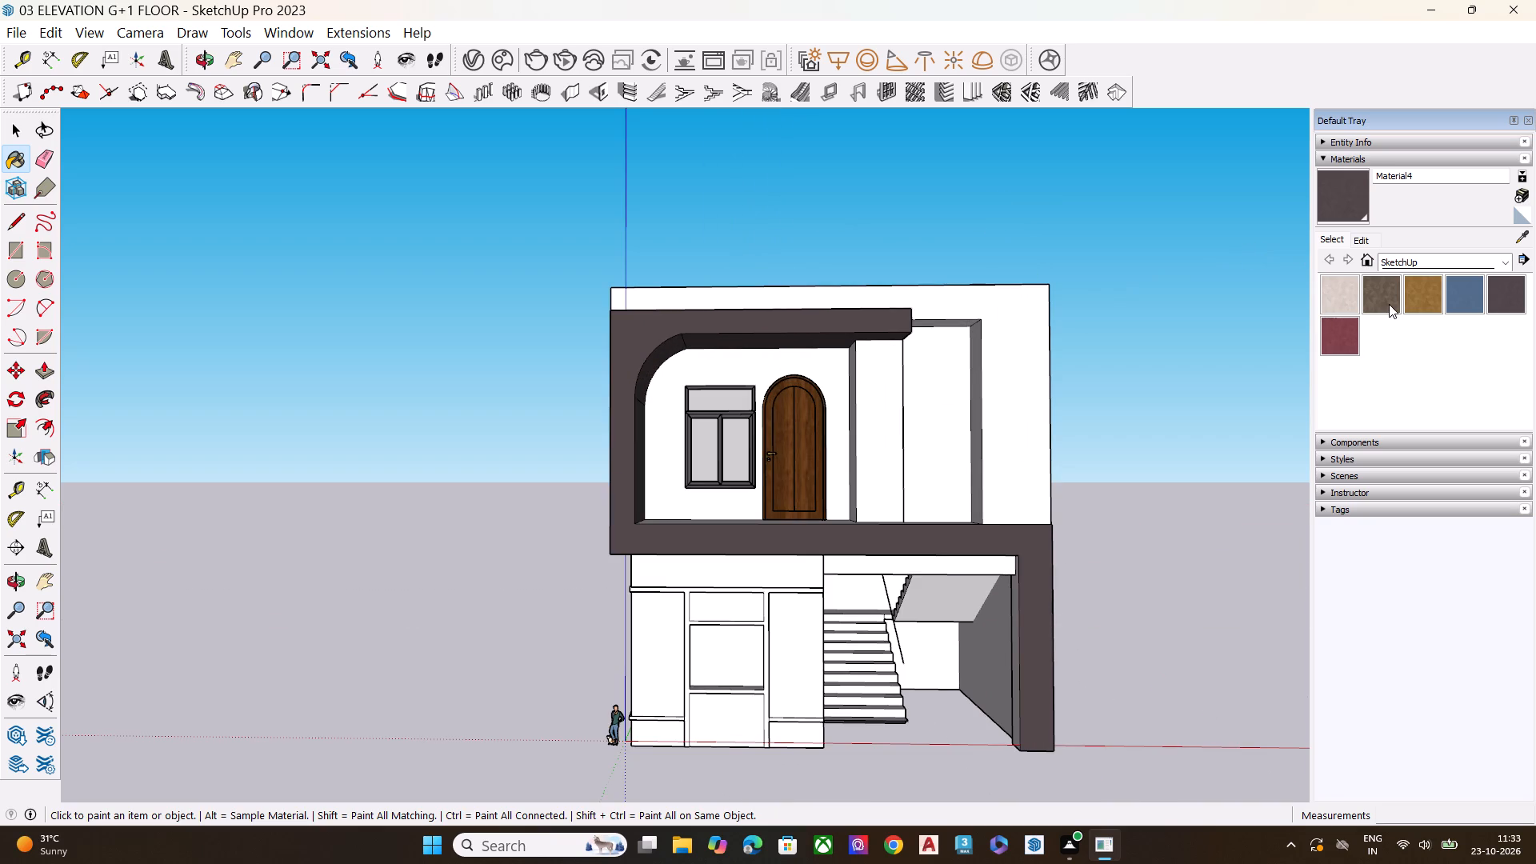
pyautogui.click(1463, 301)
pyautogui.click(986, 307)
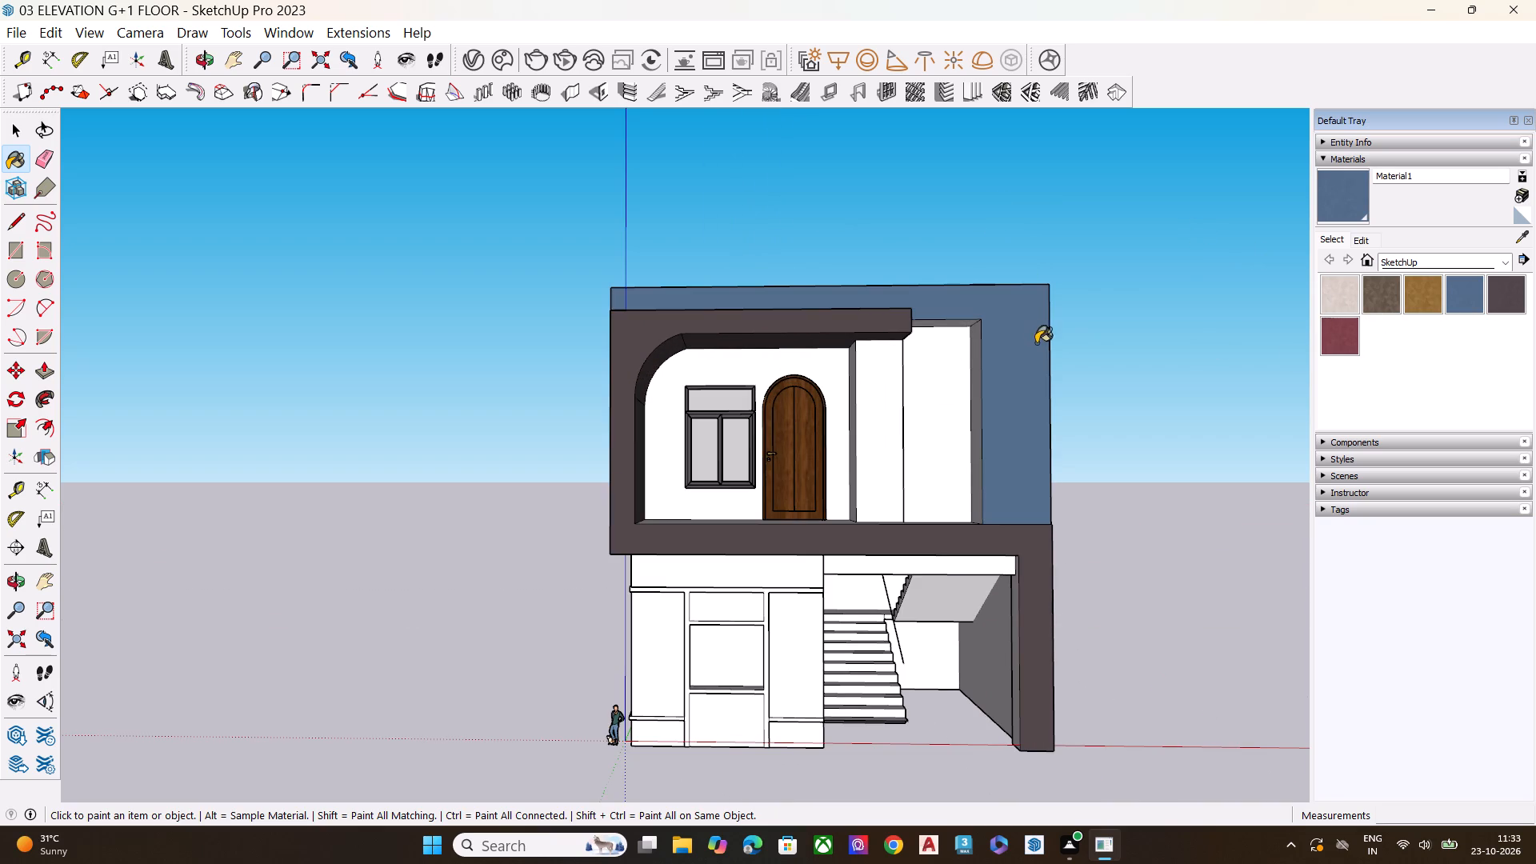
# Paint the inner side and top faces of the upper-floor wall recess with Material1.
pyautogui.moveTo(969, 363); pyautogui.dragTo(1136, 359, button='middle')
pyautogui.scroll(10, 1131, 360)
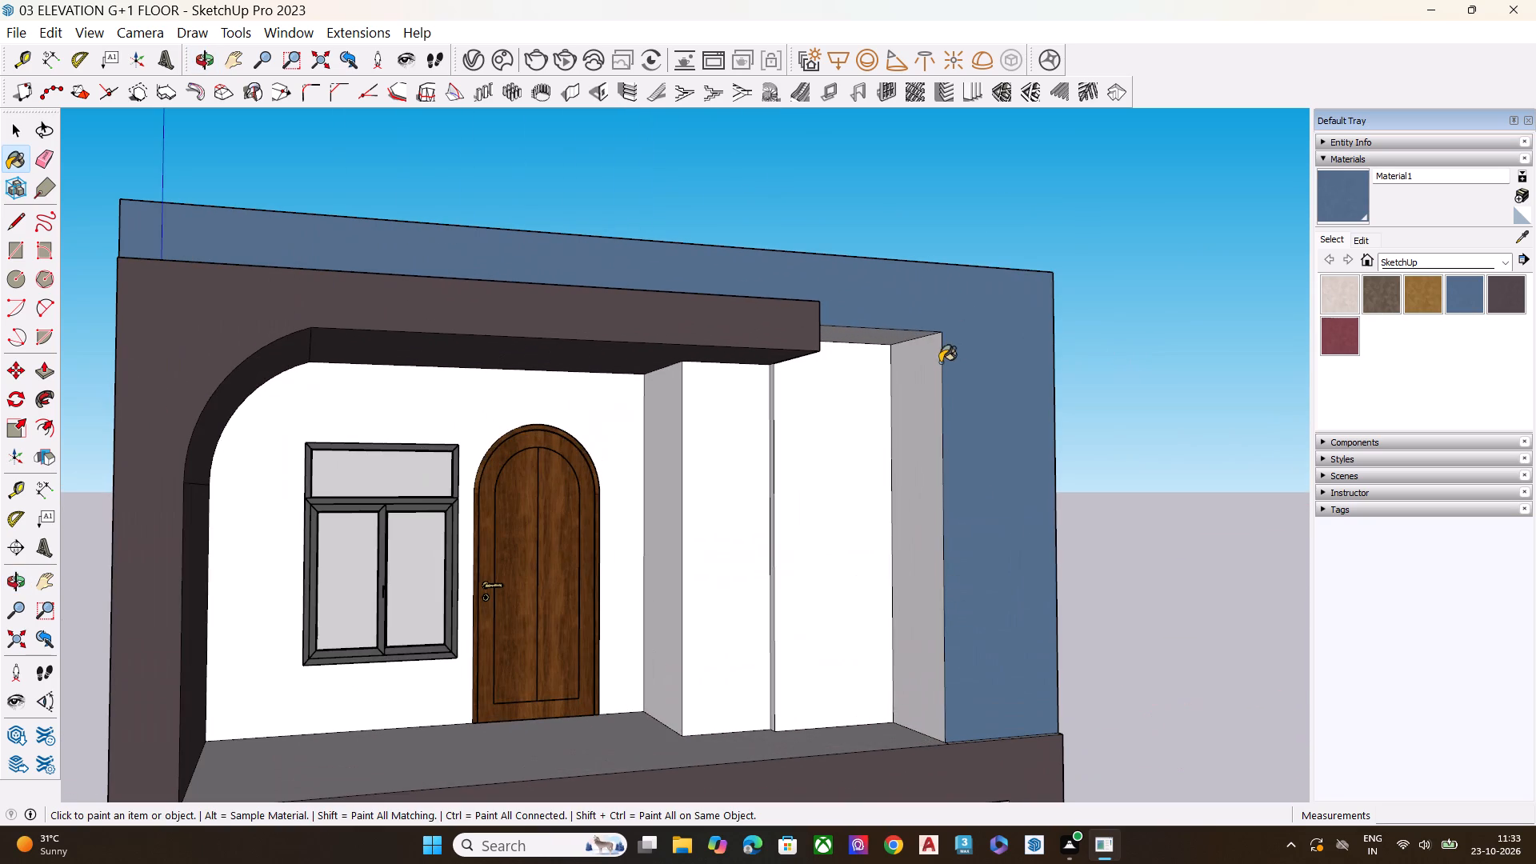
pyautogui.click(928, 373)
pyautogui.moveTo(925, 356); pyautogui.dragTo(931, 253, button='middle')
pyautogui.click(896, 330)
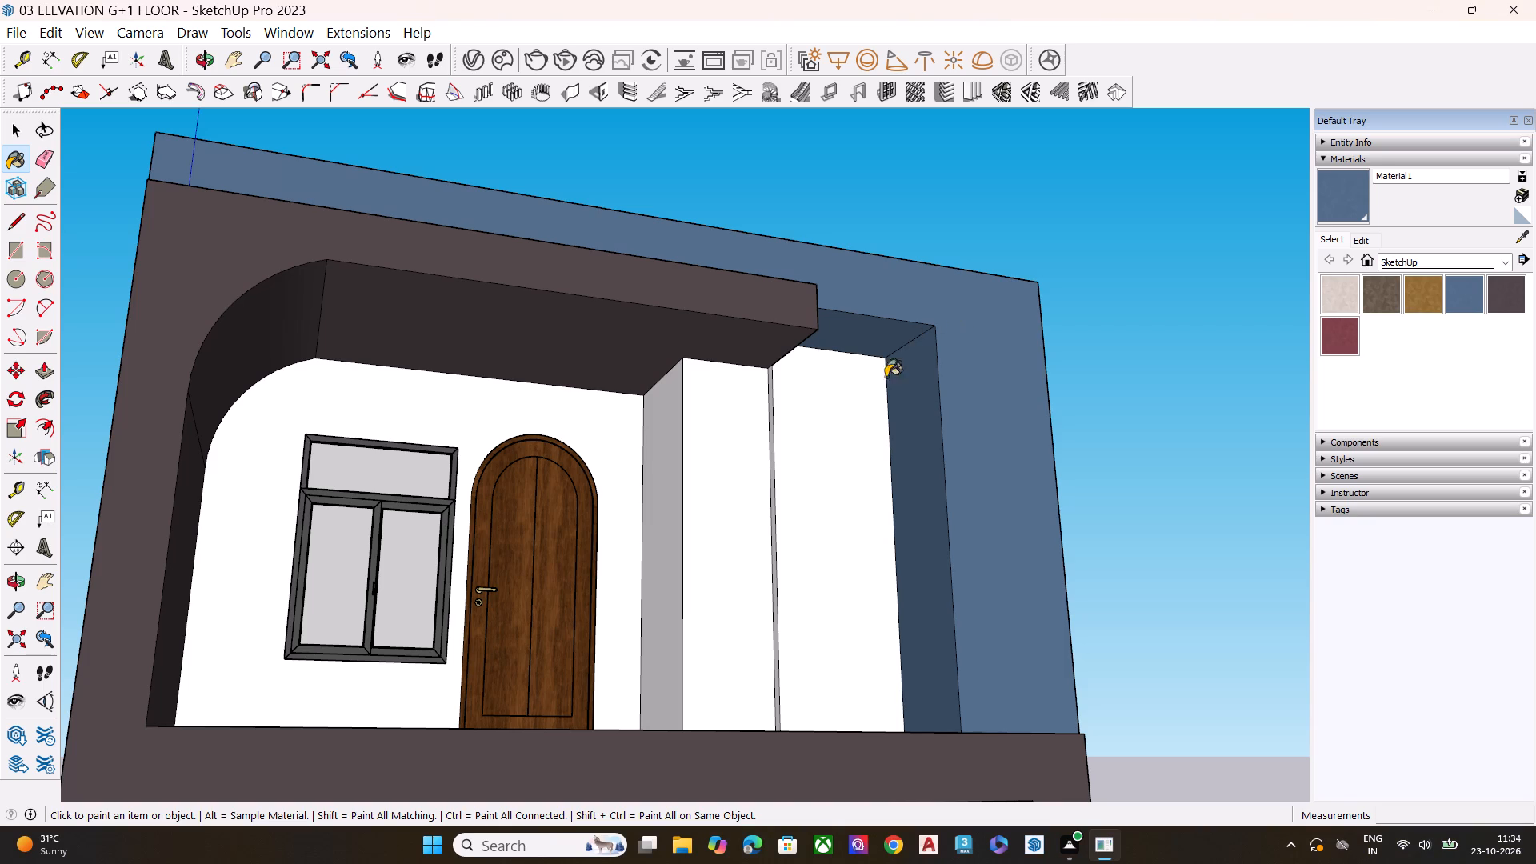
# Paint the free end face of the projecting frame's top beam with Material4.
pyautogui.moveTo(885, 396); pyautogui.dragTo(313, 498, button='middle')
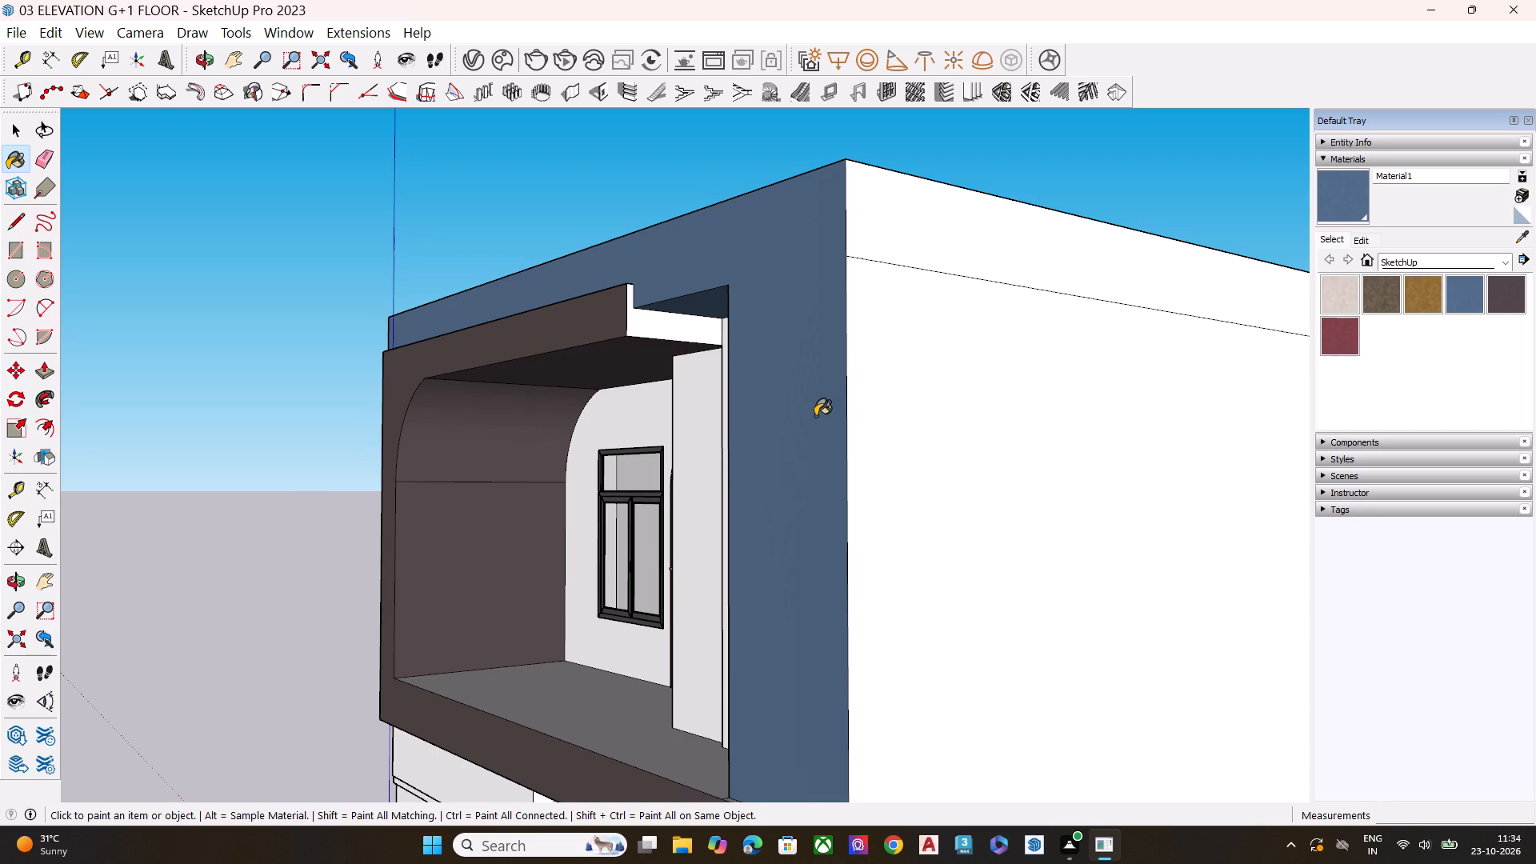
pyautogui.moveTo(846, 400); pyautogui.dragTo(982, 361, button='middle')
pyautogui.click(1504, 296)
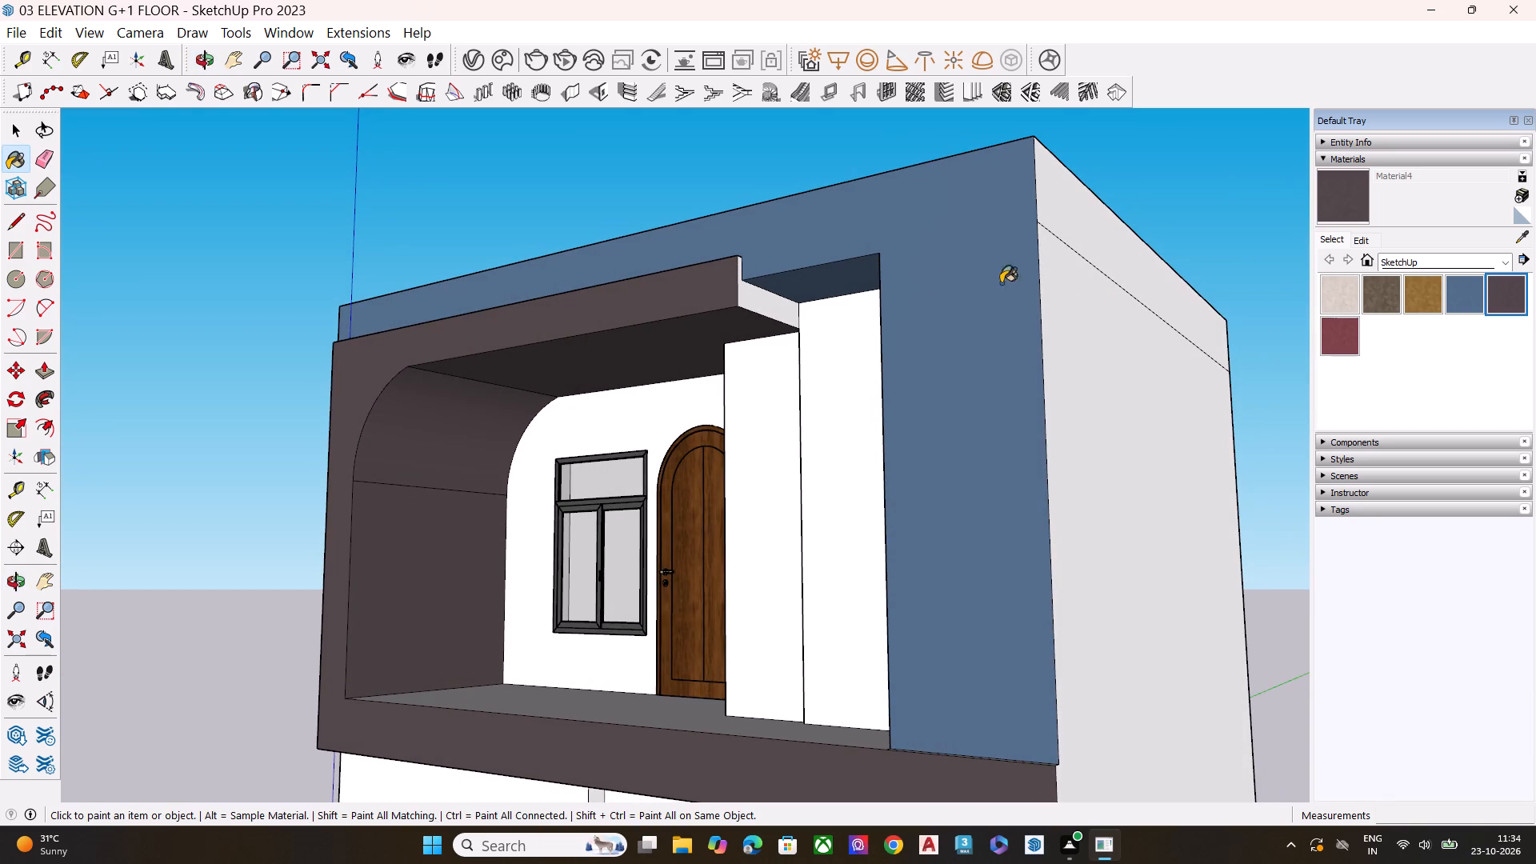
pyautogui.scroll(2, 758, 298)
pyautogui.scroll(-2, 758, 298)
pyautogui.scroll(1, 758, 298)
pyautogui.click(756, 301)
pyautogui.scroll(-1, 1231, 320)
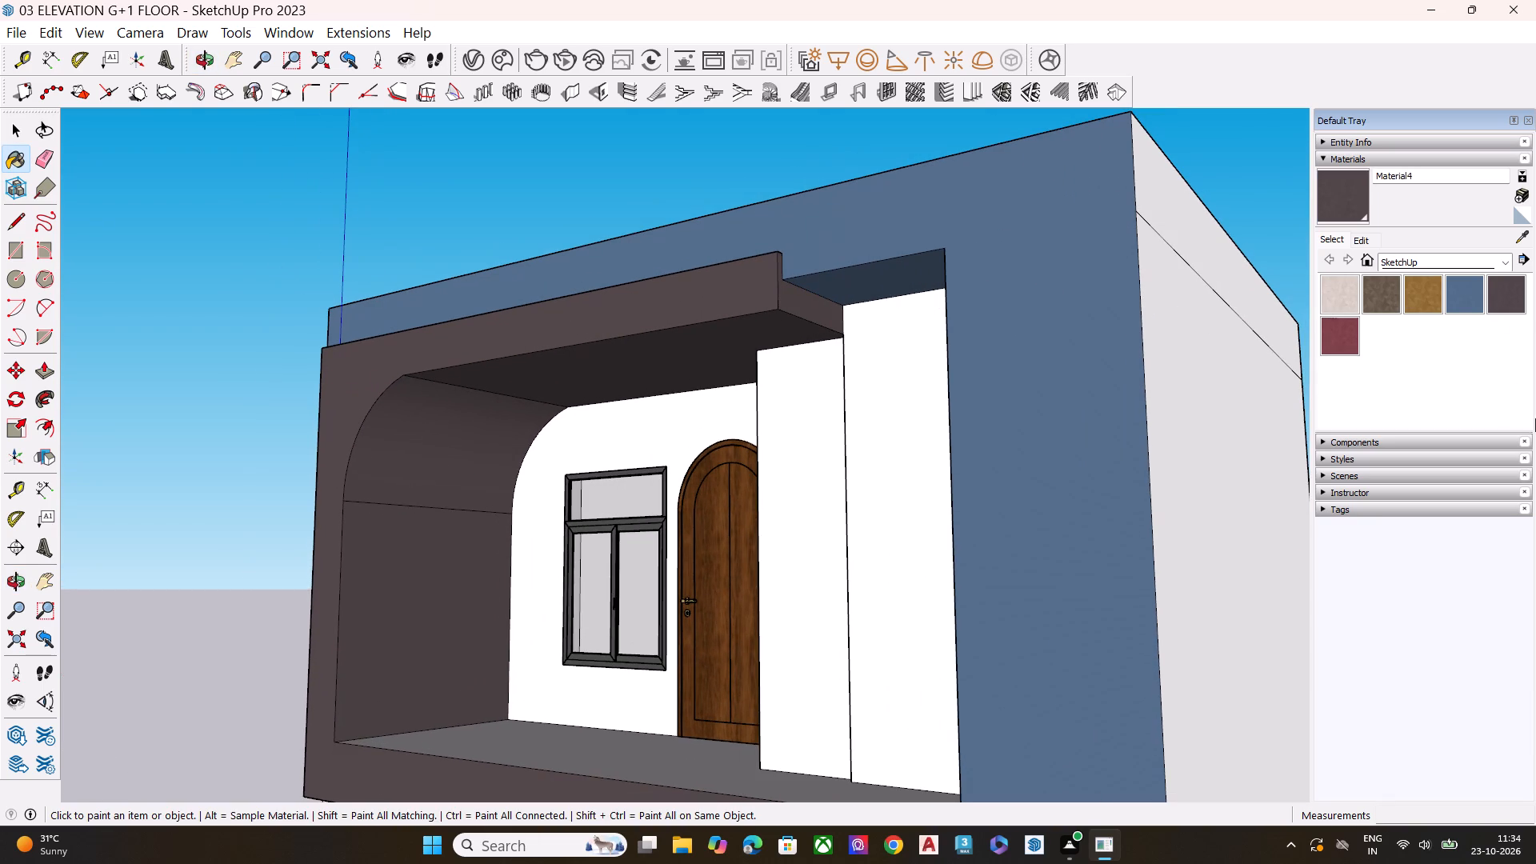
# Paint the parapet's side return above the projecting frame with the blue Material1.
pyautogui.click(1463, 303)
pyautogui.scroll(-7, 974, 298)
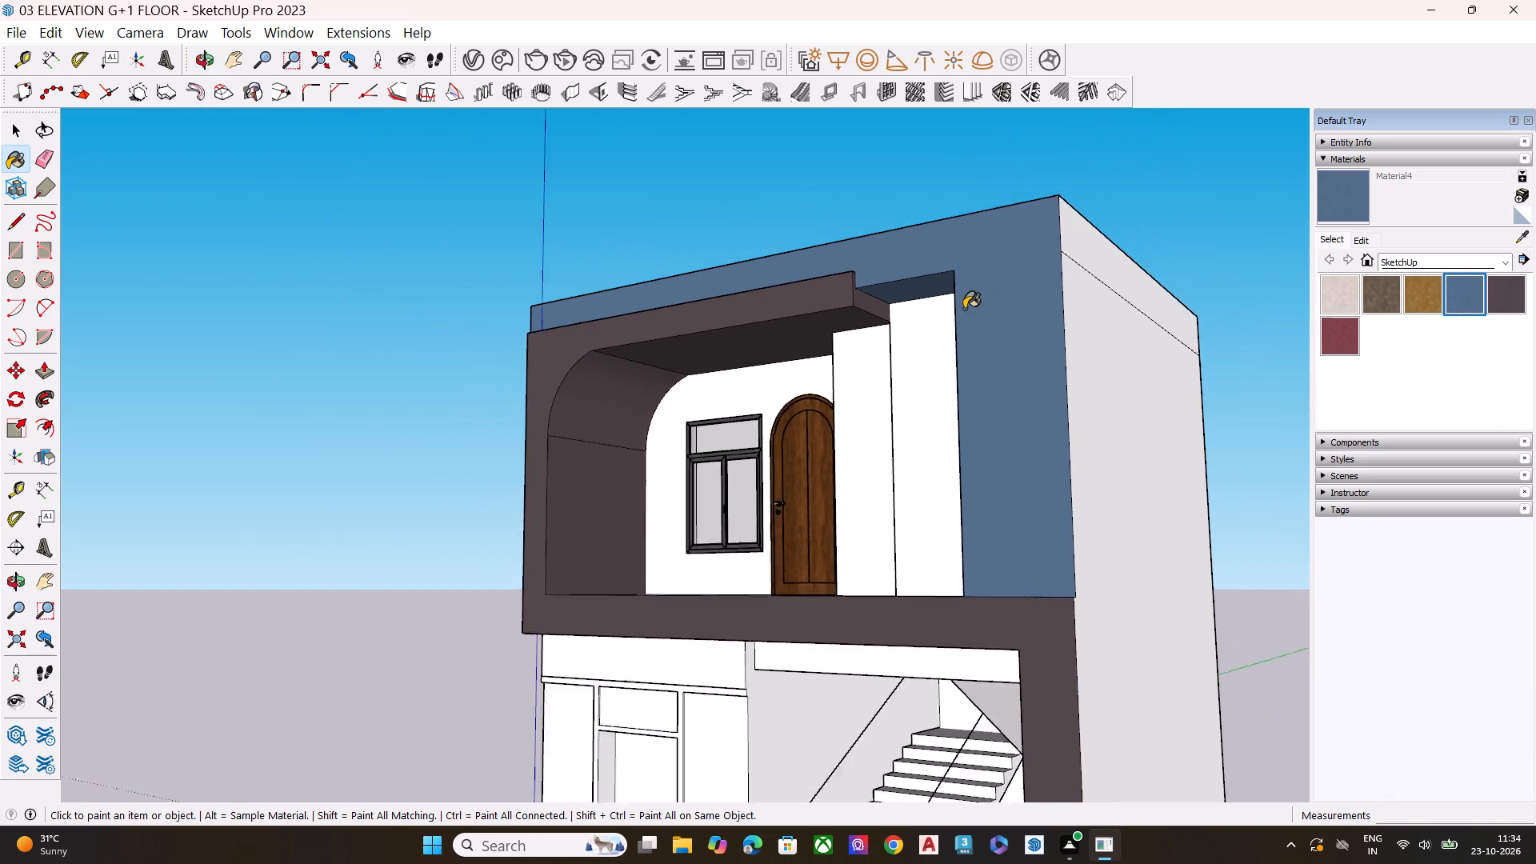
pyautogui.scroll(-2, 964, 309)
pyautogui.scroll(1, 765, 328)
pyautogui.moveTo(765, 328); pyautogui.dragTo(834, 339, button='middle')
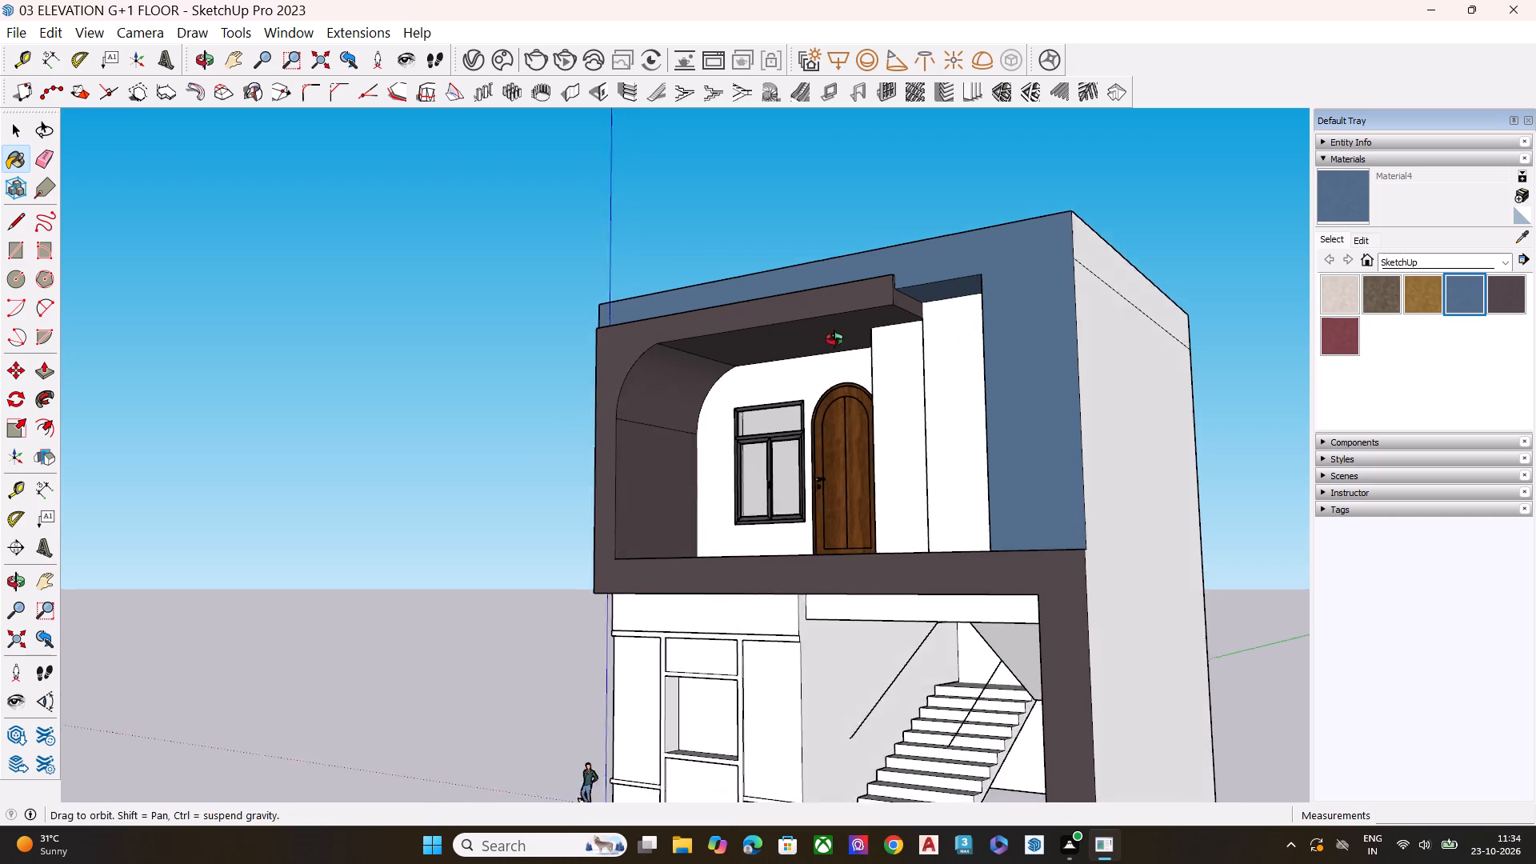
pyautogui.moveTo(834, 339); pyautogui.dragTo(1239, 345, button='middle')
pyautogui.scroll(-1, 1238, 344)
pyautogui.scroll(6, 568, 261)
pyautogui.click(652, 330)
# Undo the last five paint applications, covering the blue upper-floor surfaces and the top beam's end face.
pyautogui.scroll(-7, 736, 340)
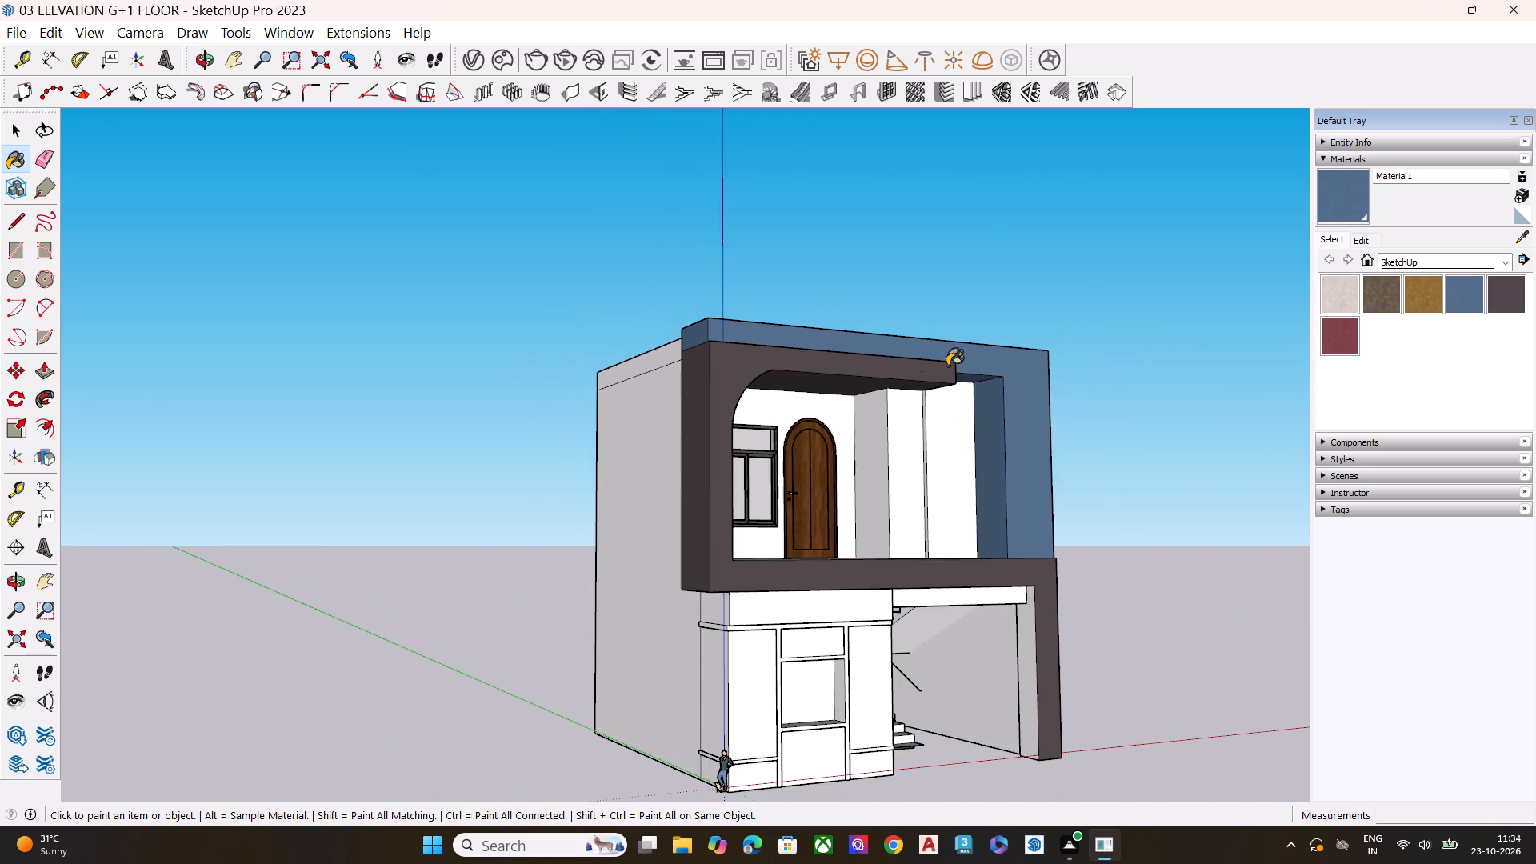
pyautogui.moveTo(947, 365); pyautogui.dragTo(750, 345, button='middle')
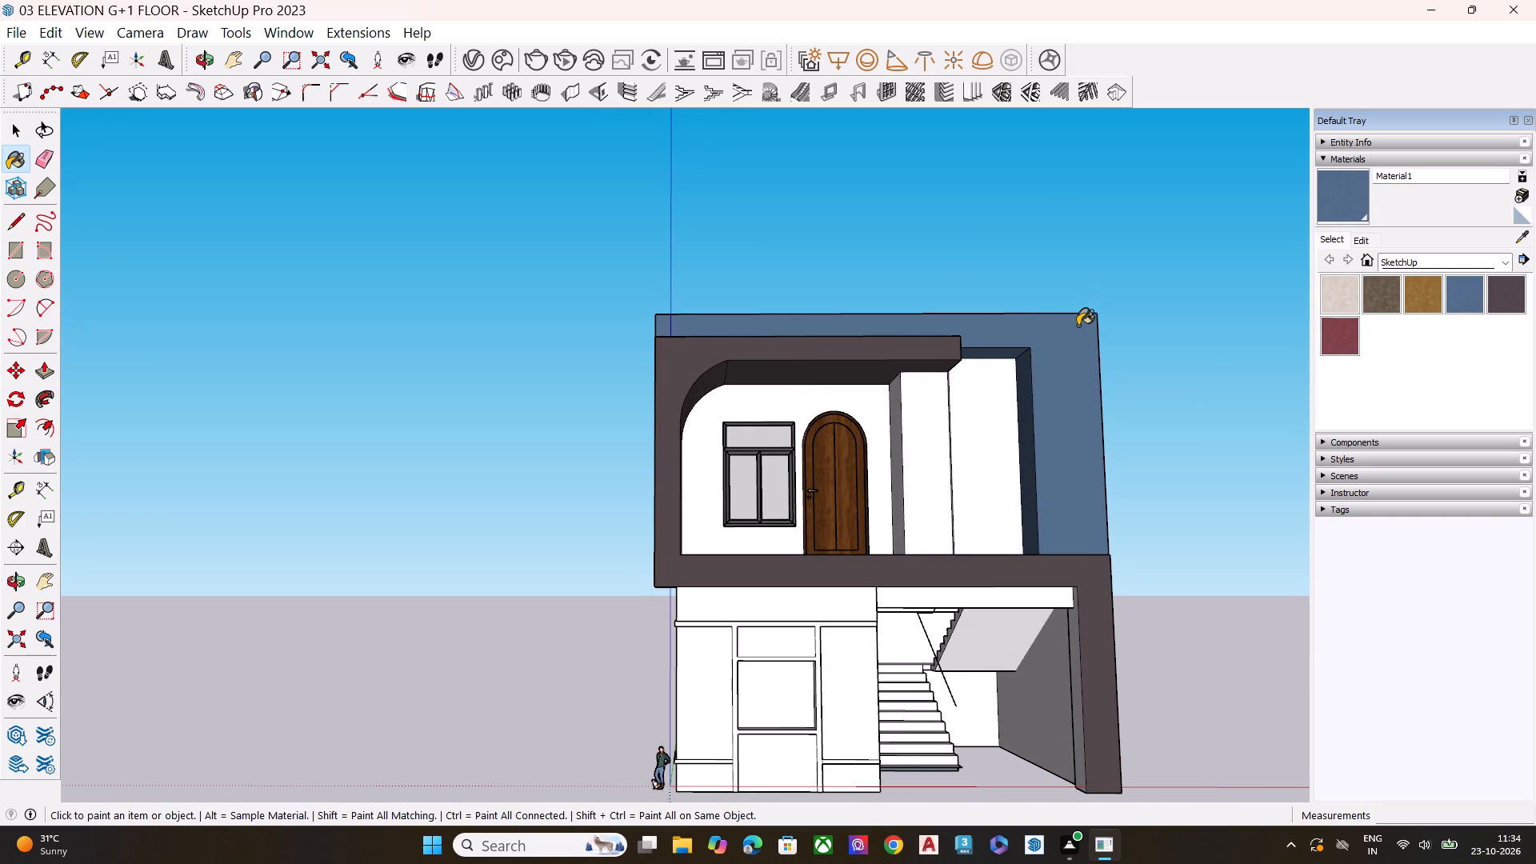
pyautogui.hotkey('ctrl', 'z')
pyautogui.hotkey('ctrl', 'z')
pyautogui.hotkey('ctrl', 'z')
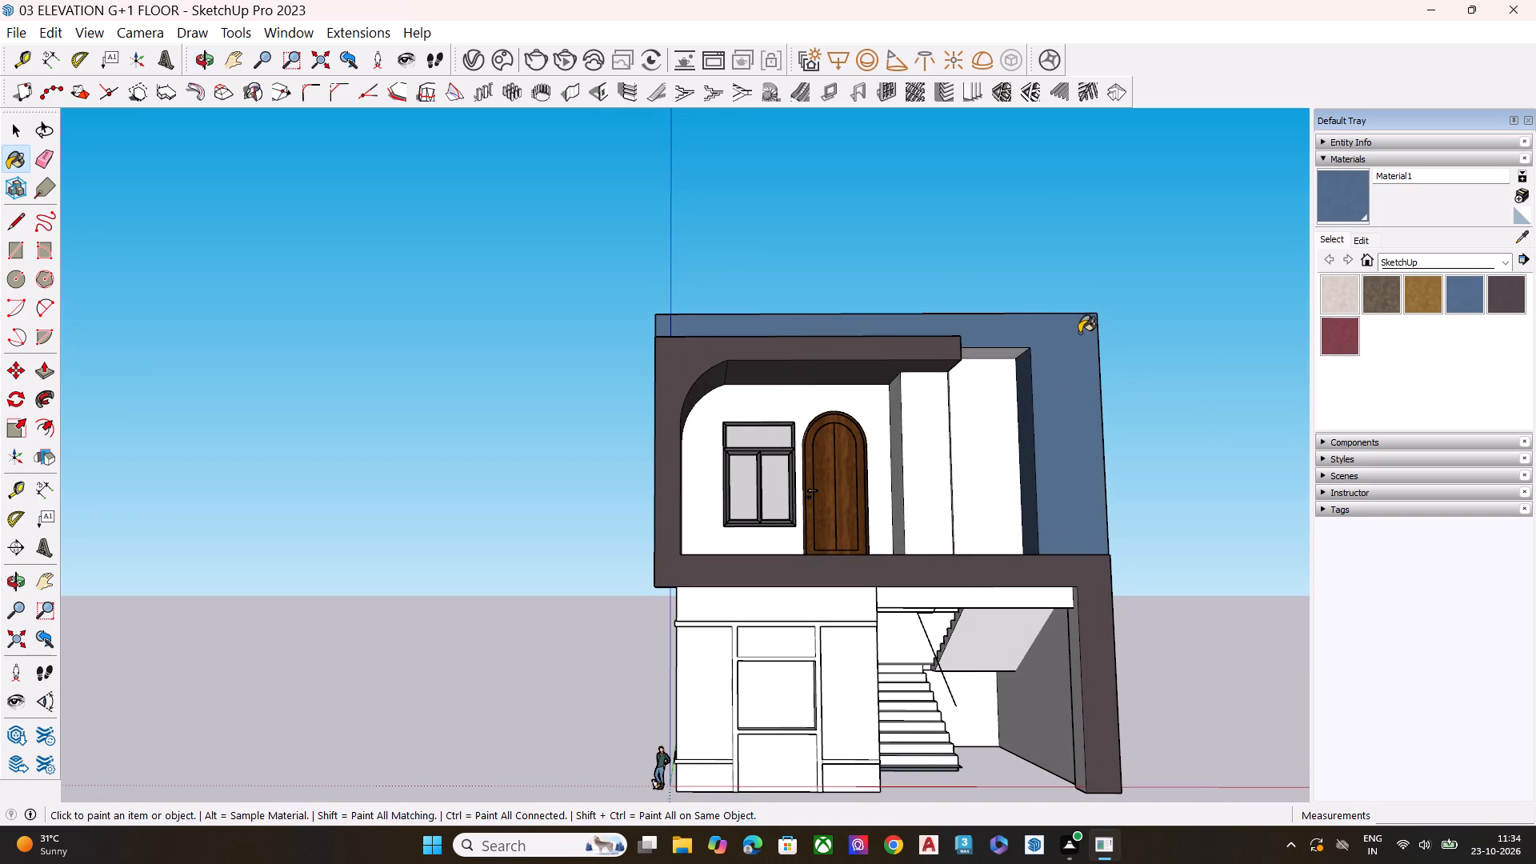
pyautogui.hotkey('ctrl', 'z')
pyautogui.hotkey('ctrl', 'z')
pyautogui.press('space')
# Paint the end face of the projecting frame's top beam with the dark Material4.
pyautogui.moveTo(981, 405); pyautogui.dragTo(1035, 596, button='middle')
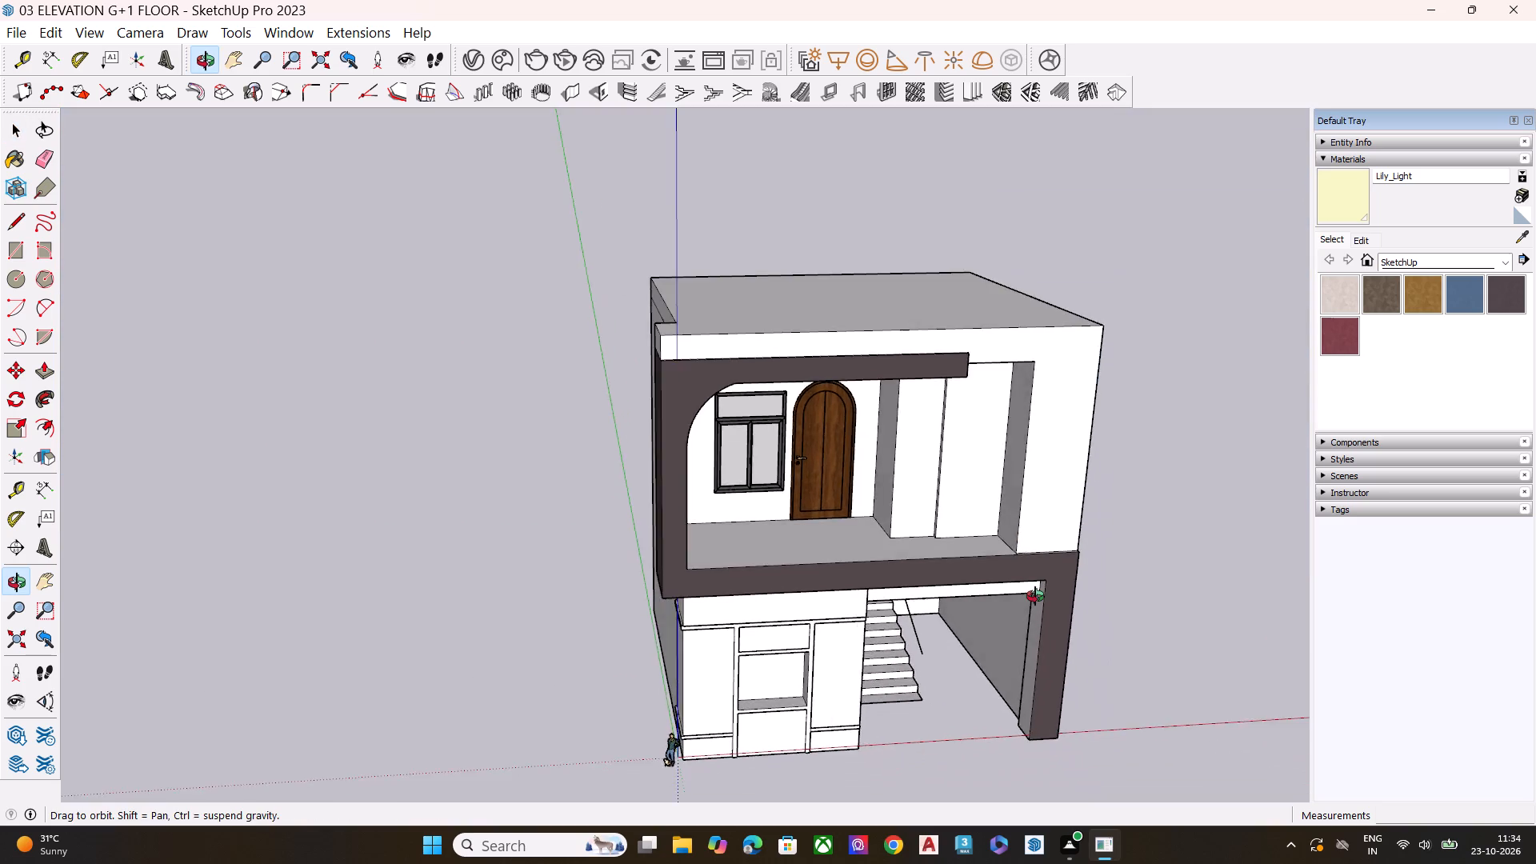
pyautogui.moveTo(1035, 596); pyautogui.dragTo(436, 586, button='middle')
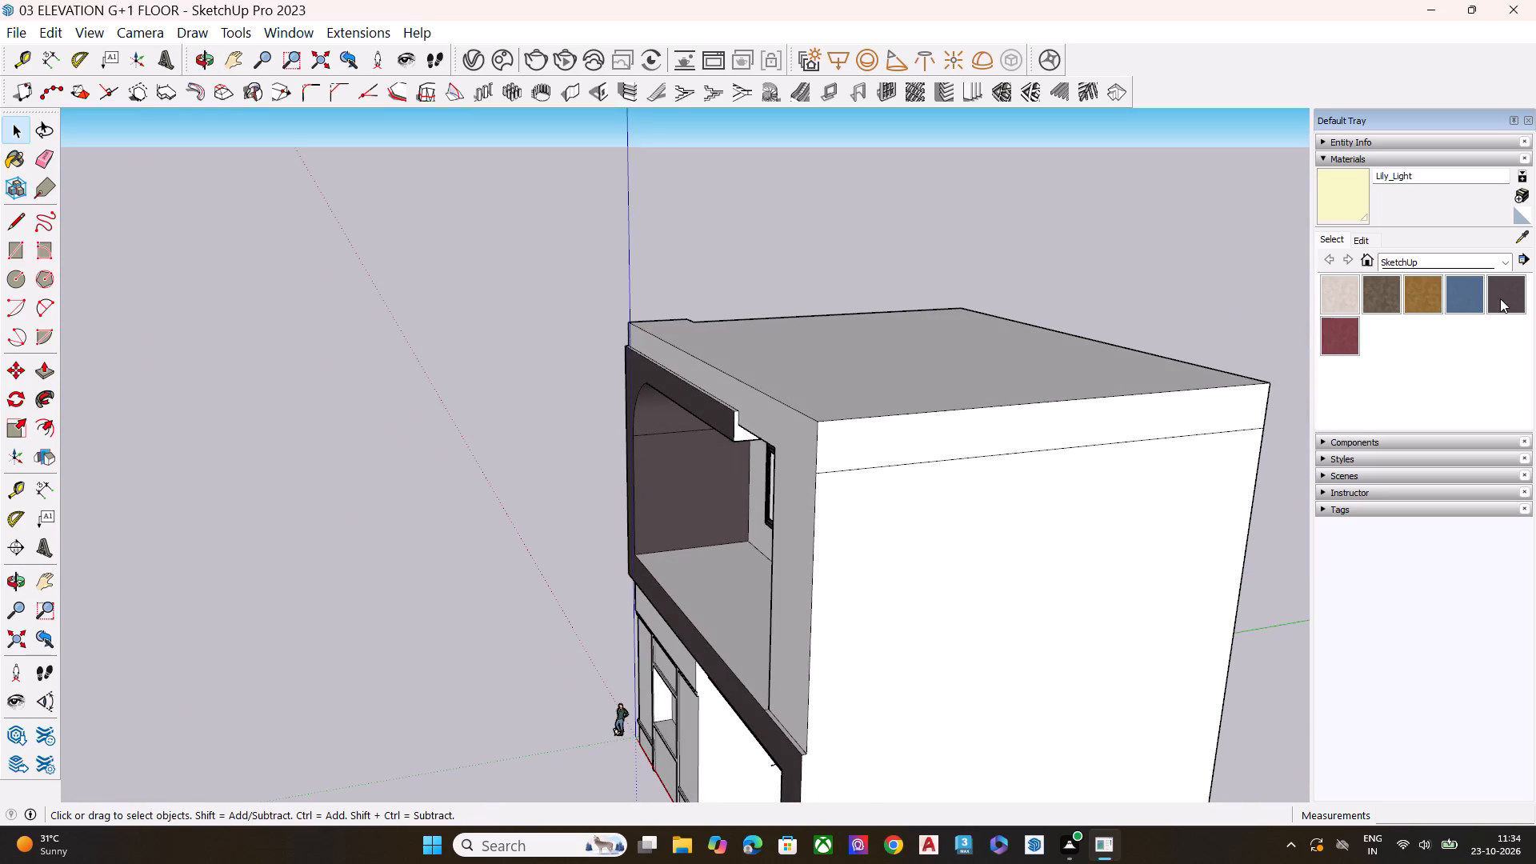
pyautogui.click(1500, 298)
pyautogui.scroll(5, 733, 432)
pyautogui.click(742, 431)
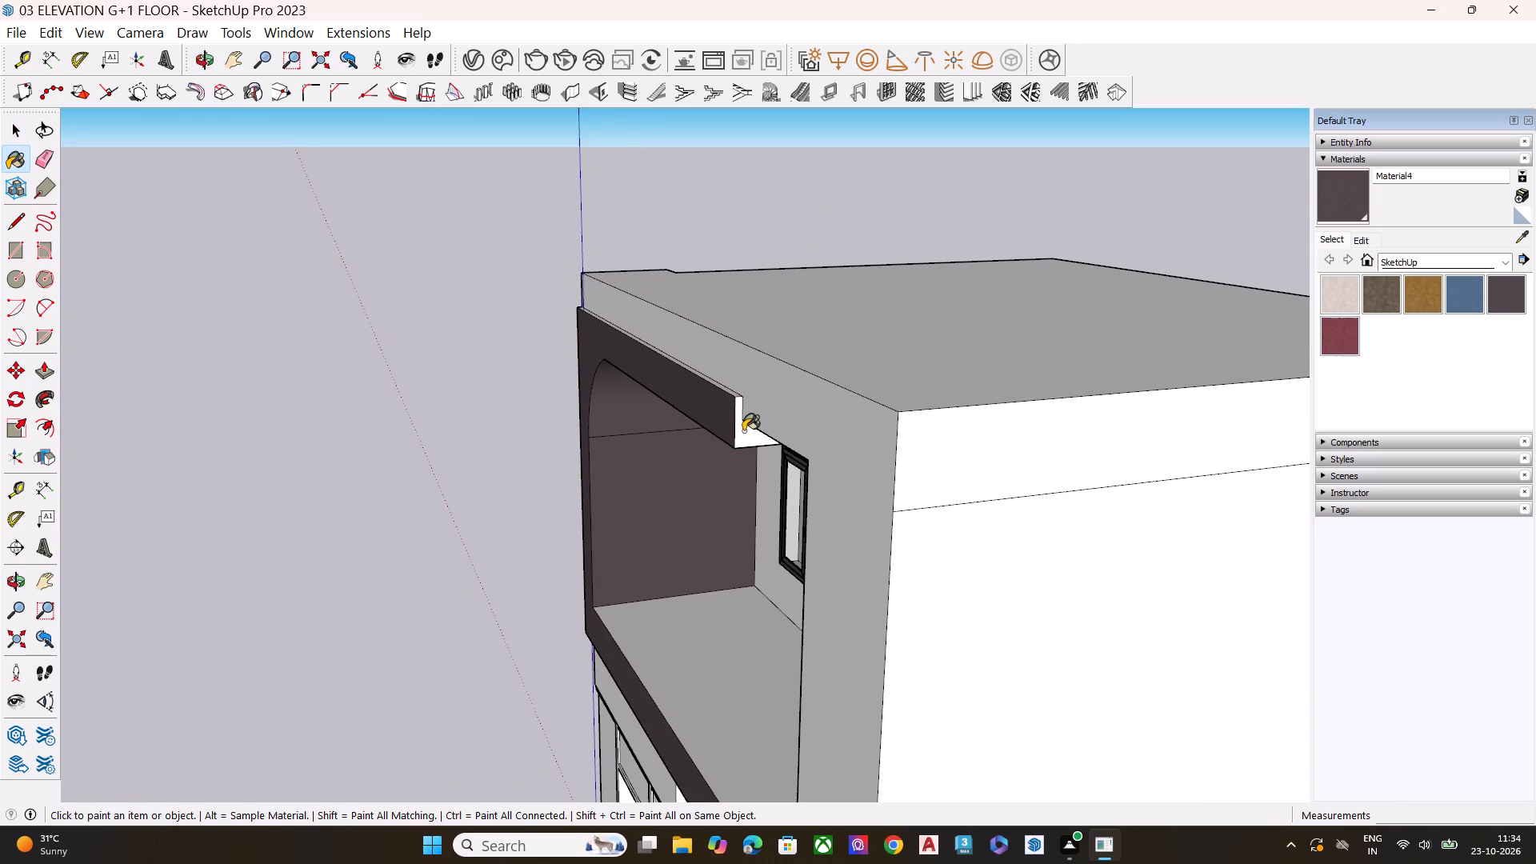
pyautogui.press('space')
# Examine the dark projecting frame and the unpainted wall surfaces around it from several angles.
pyautogui.moveTo(742, 367); pyautogui.dragTo(750, 251, button='middle')
pyautogui.scroll(1, 747, 291)
pyautogui.scroll(-2, 706, 292)
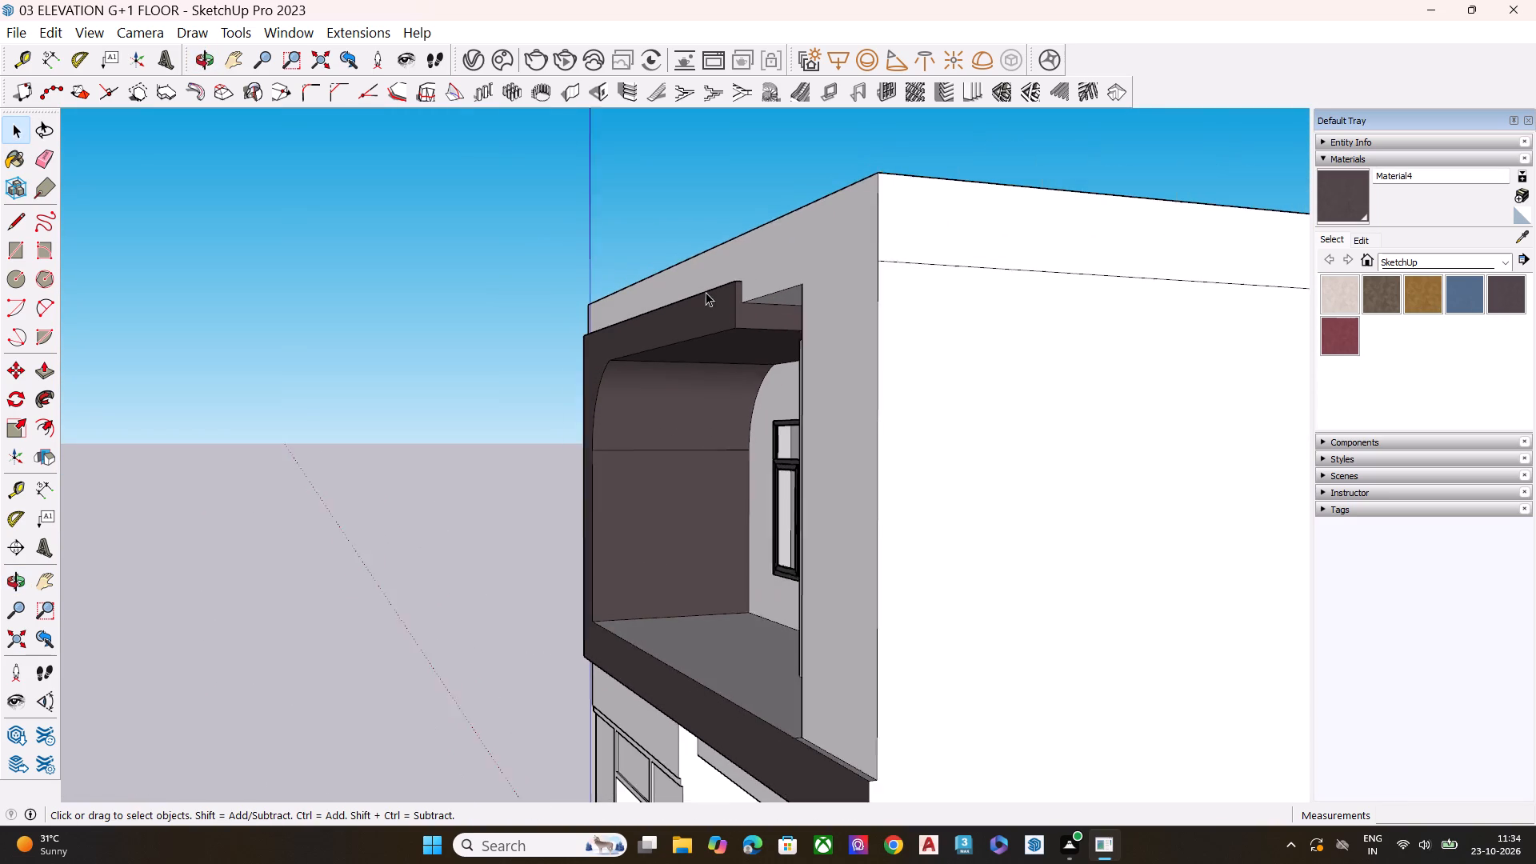
pyautogui.scroll(-1, 706, 292)
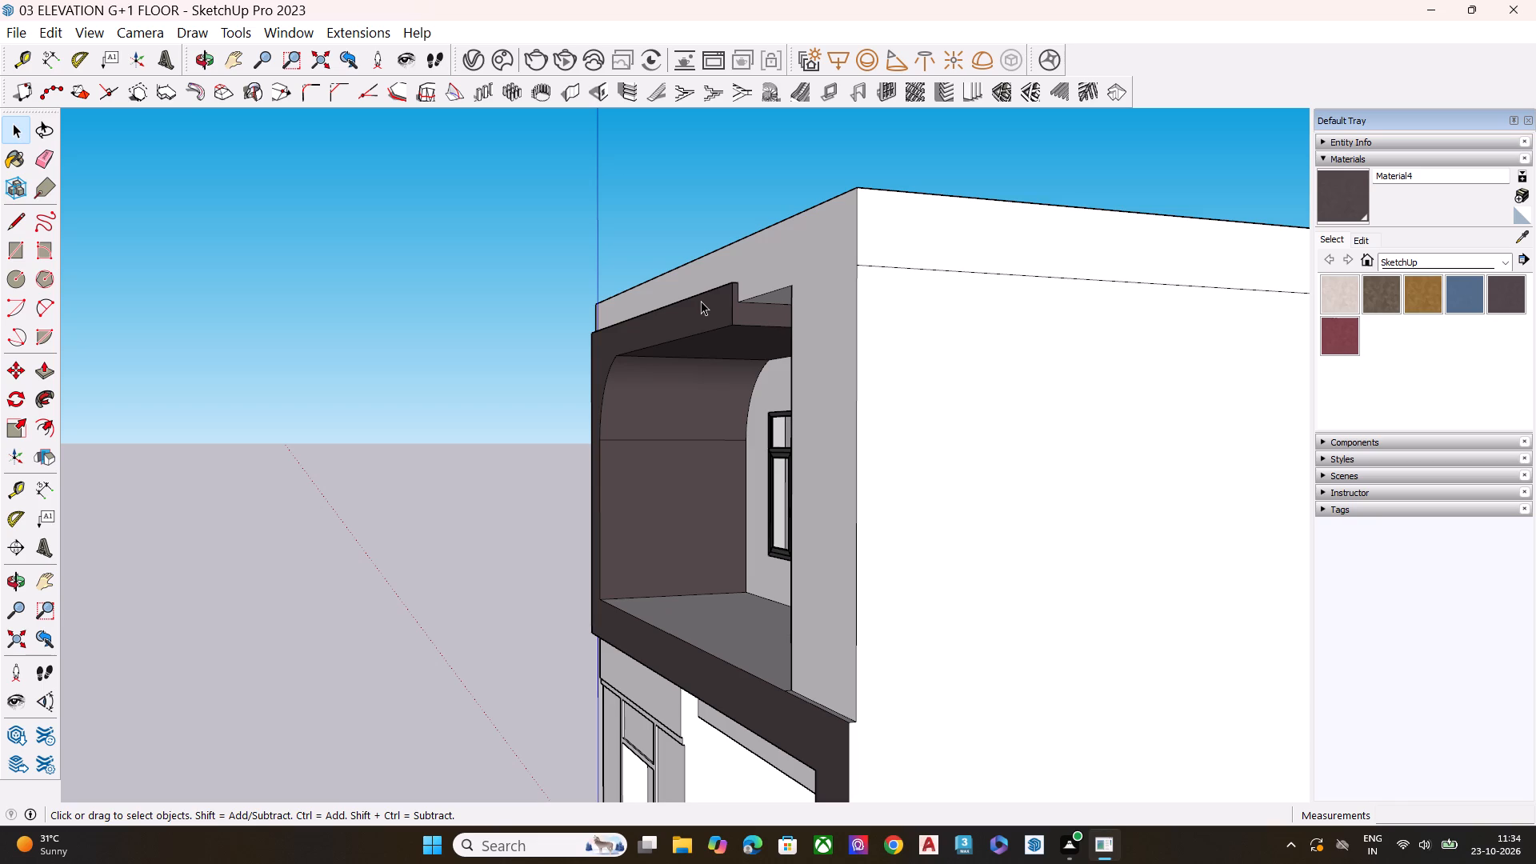
pyautogui.scroll(1, 572, 634)
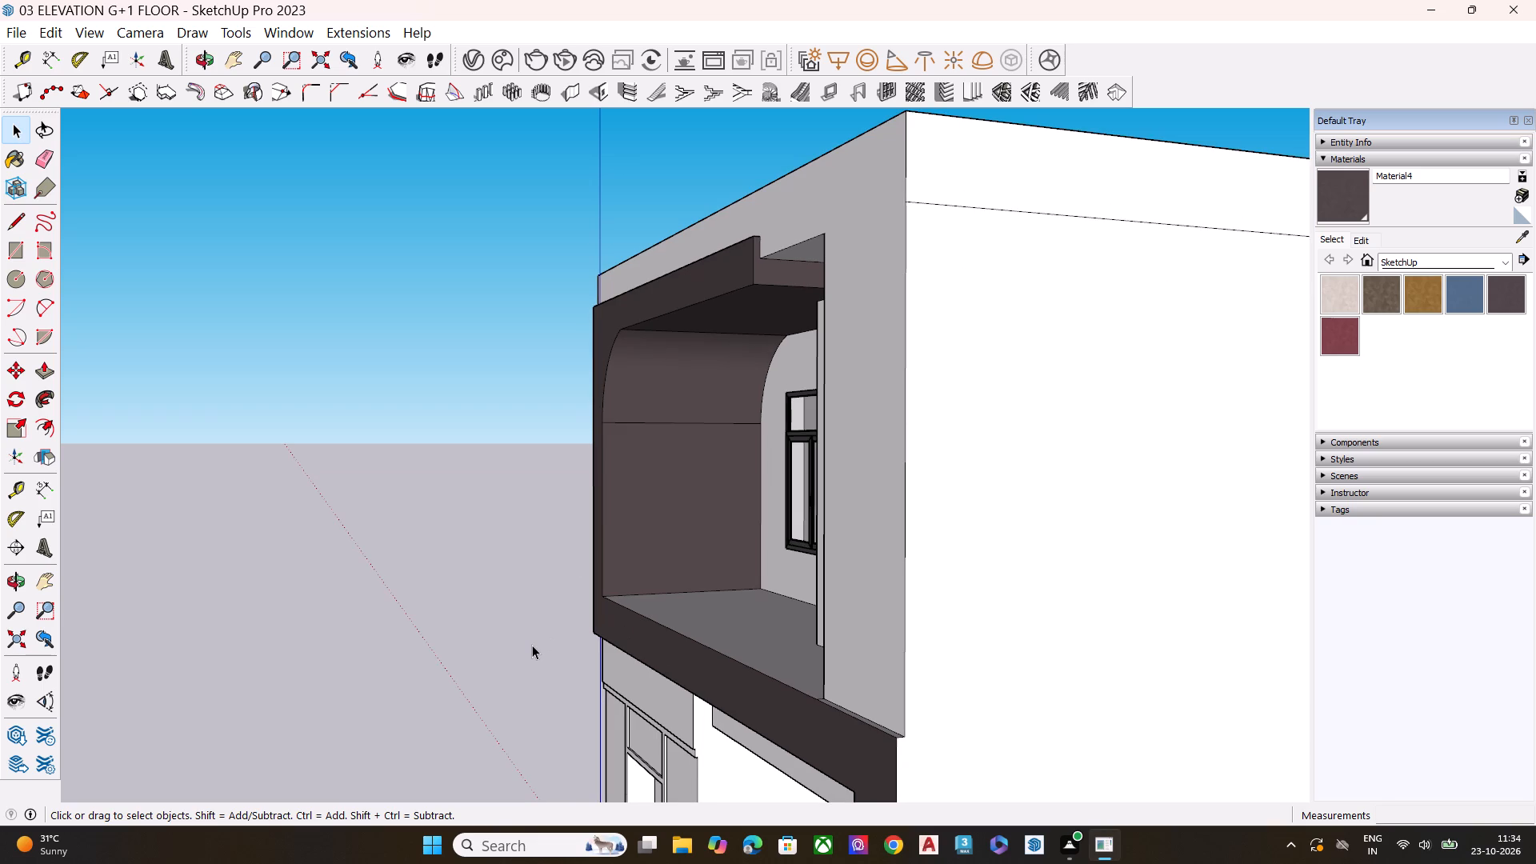
pyautogui.scroll(-7, 727, 430)
pyautogui.moveTo(730, 557); pyautogui.dragTo(743, 382, button='middle')
pyautogui.scroll(2, 743, 382)
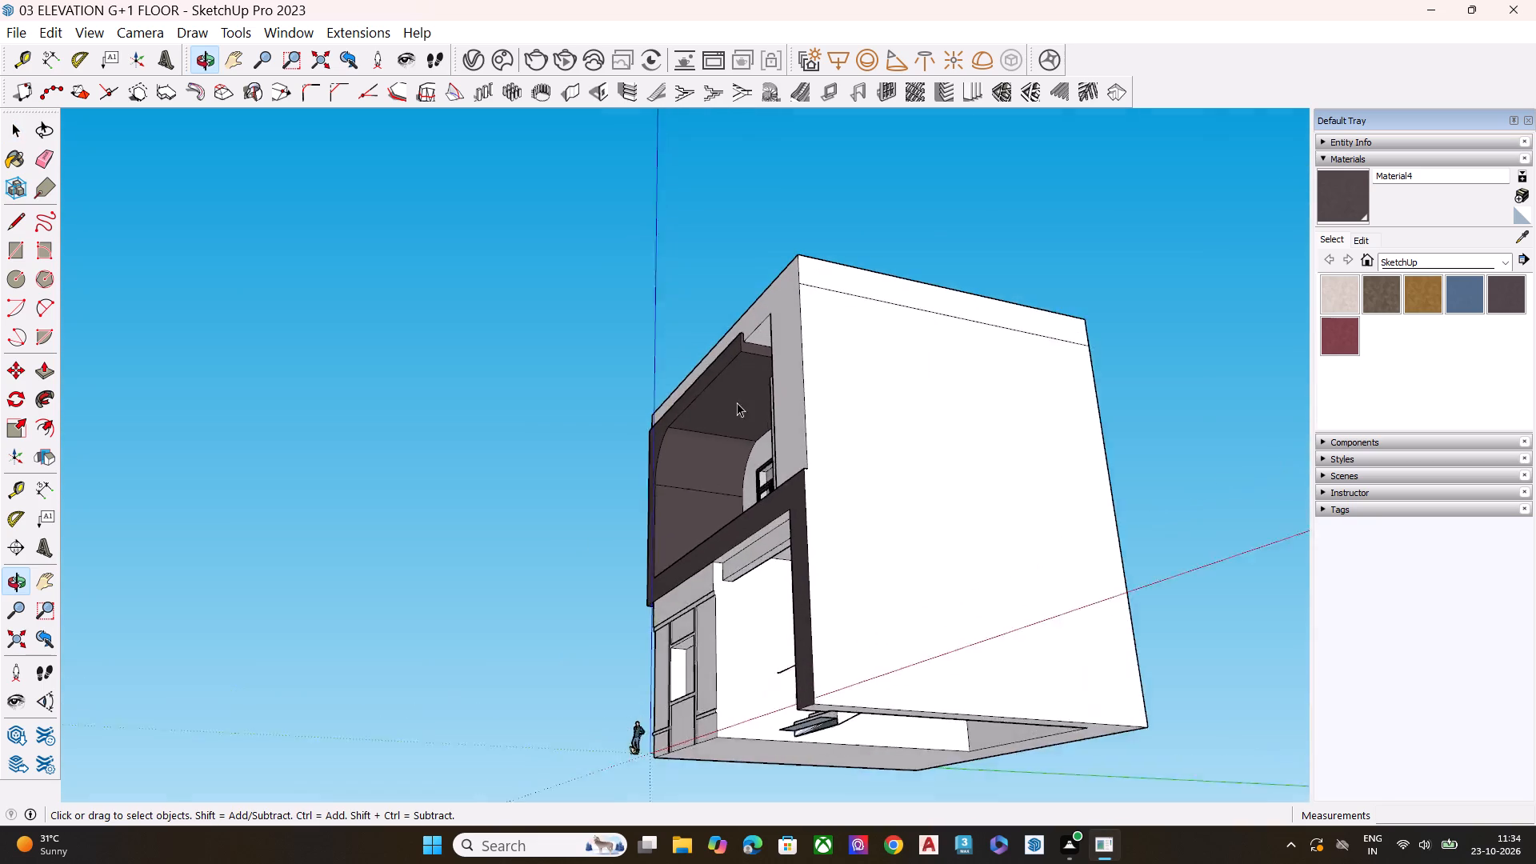
pyautogui.scroll(6, 737, 402)
pyautogui.scroll(-4, 708, 475)
pyautogui.scroll(2, 707, 477)
pyautogui.scroll(-7, 707, 477)
pyautogui.moveTo(698, 498); pyautogui.dragTo(738, 712, button='middle')
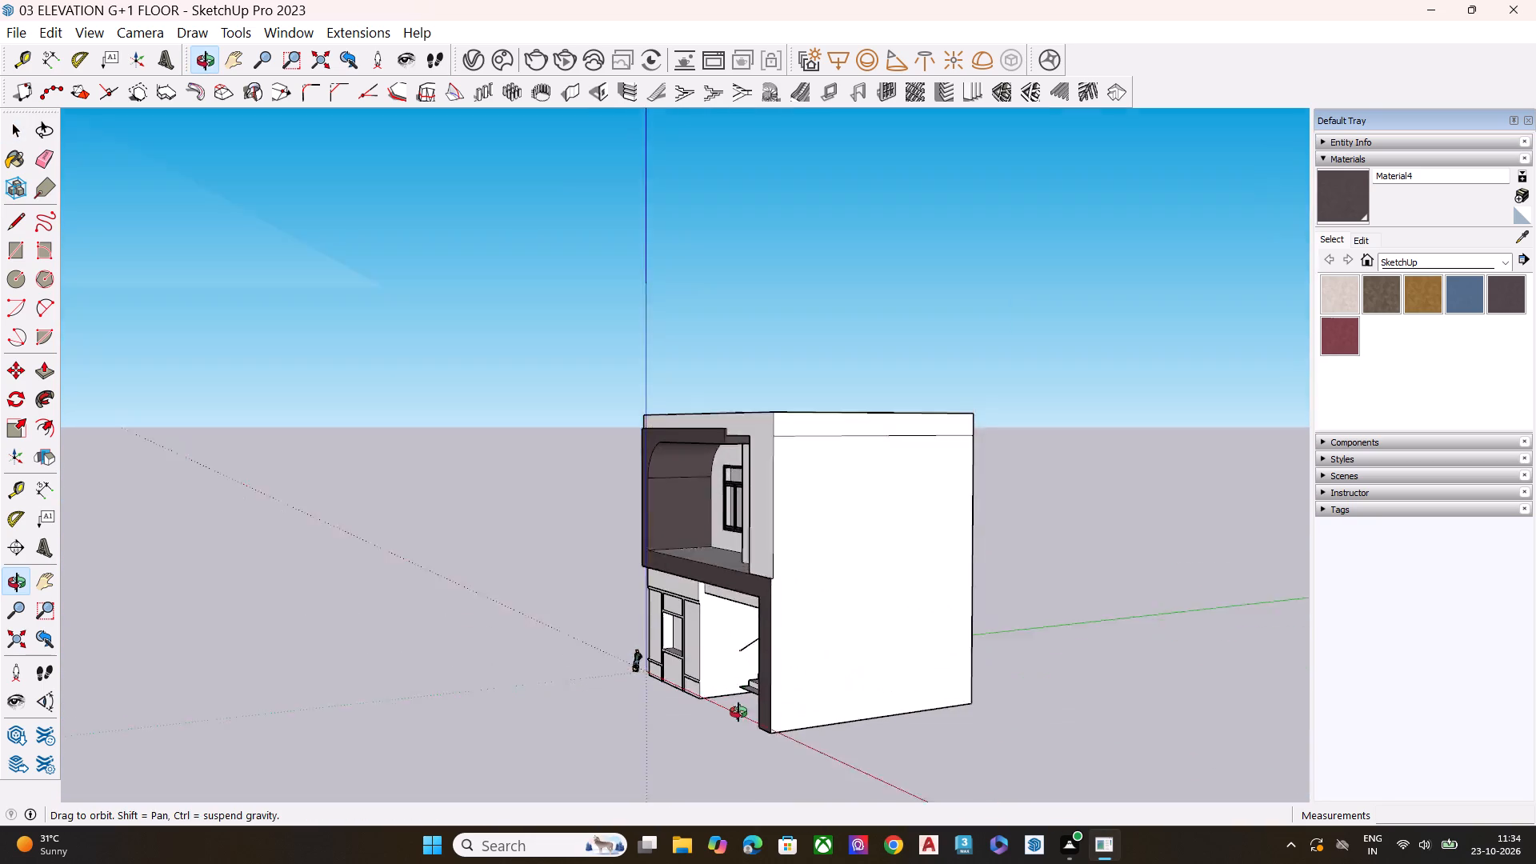
pyautogui.moveTo(738, 712); pyautogui.dragTo(731, 756, button='middle')
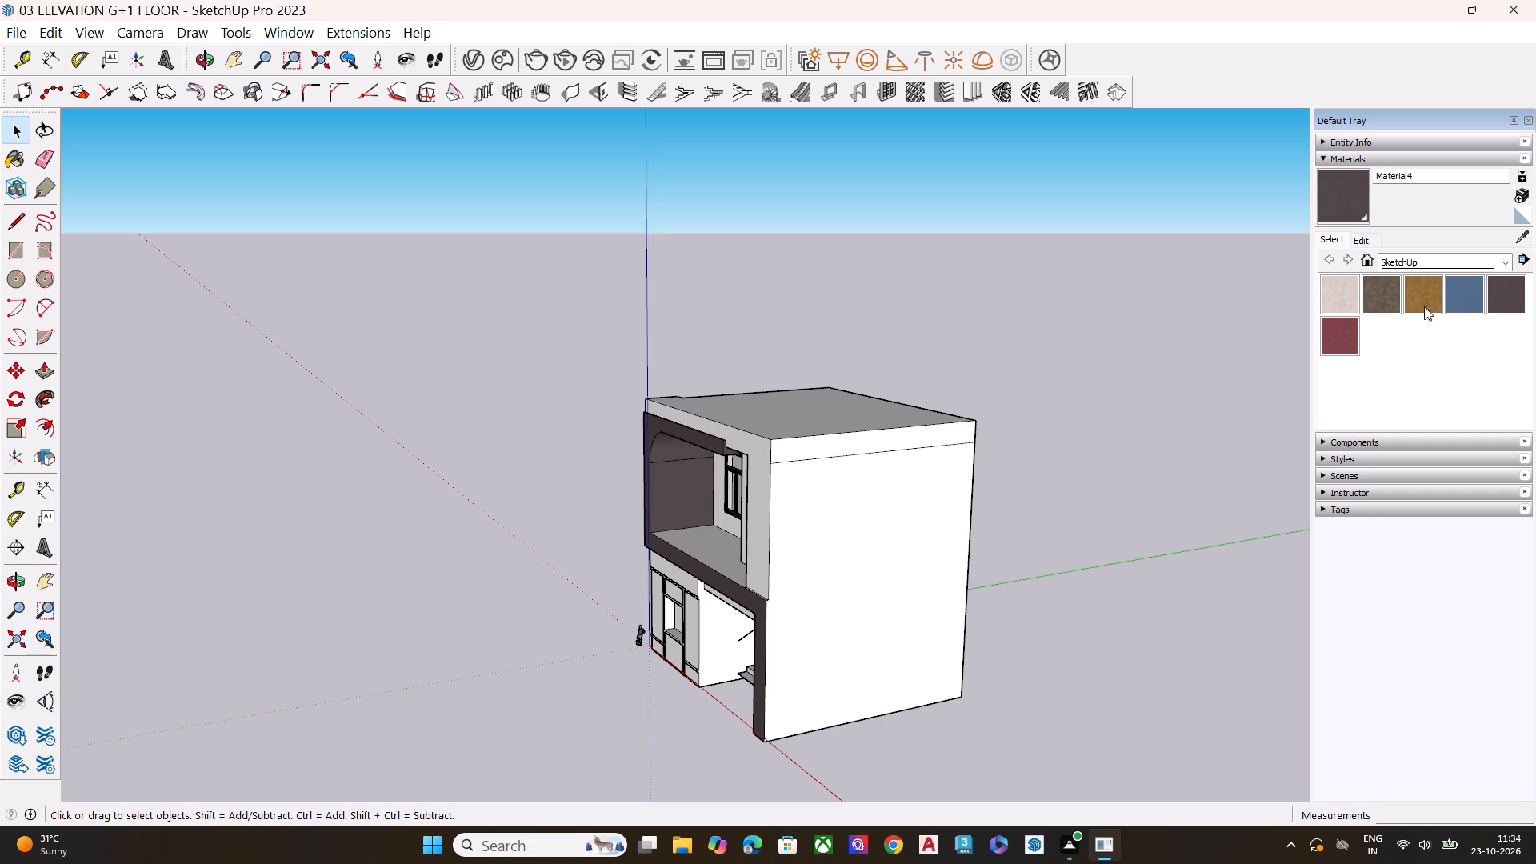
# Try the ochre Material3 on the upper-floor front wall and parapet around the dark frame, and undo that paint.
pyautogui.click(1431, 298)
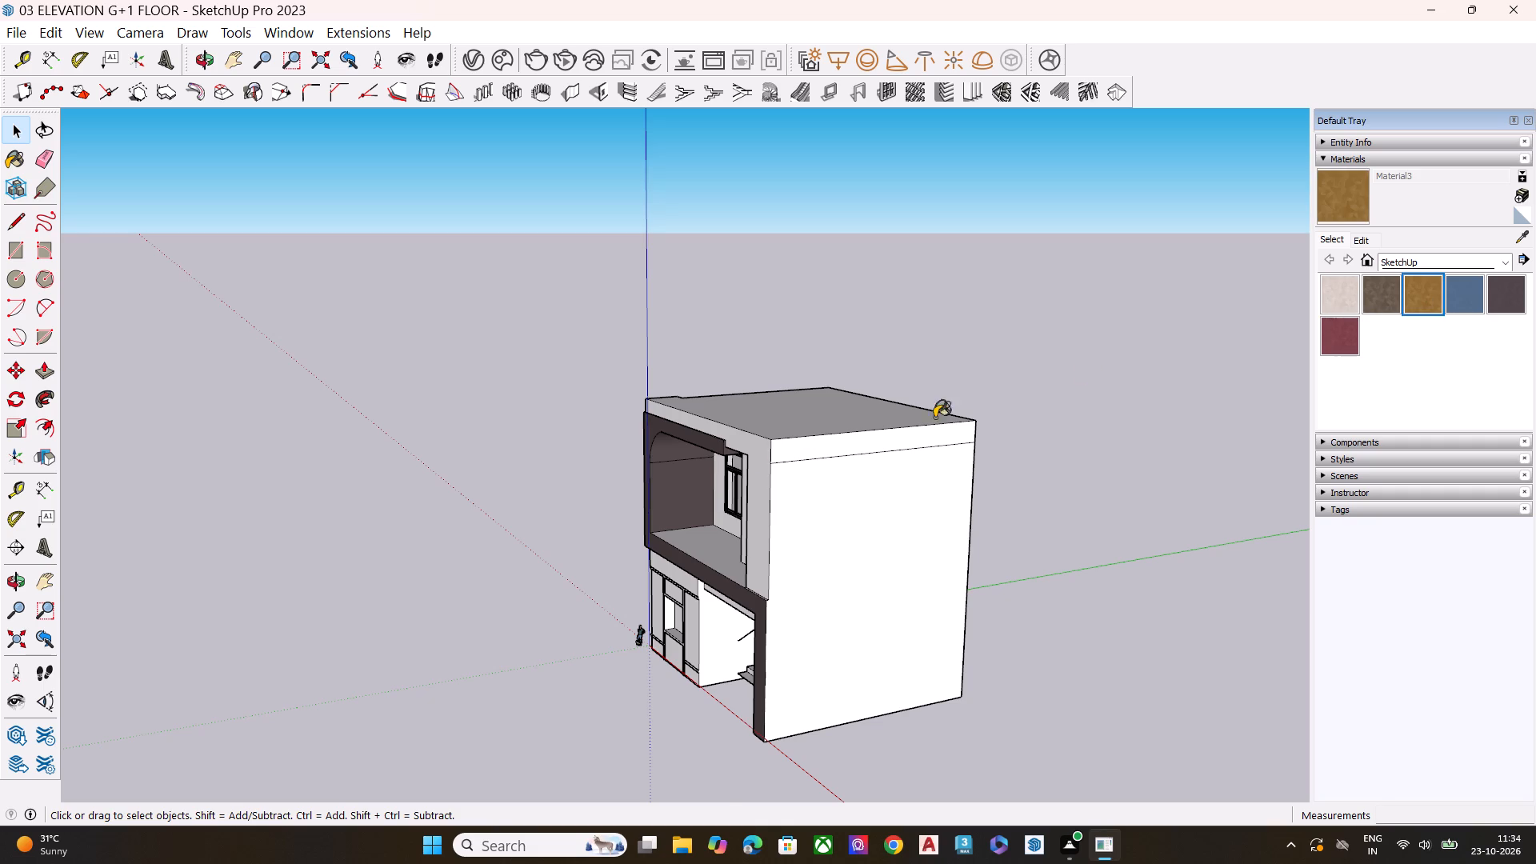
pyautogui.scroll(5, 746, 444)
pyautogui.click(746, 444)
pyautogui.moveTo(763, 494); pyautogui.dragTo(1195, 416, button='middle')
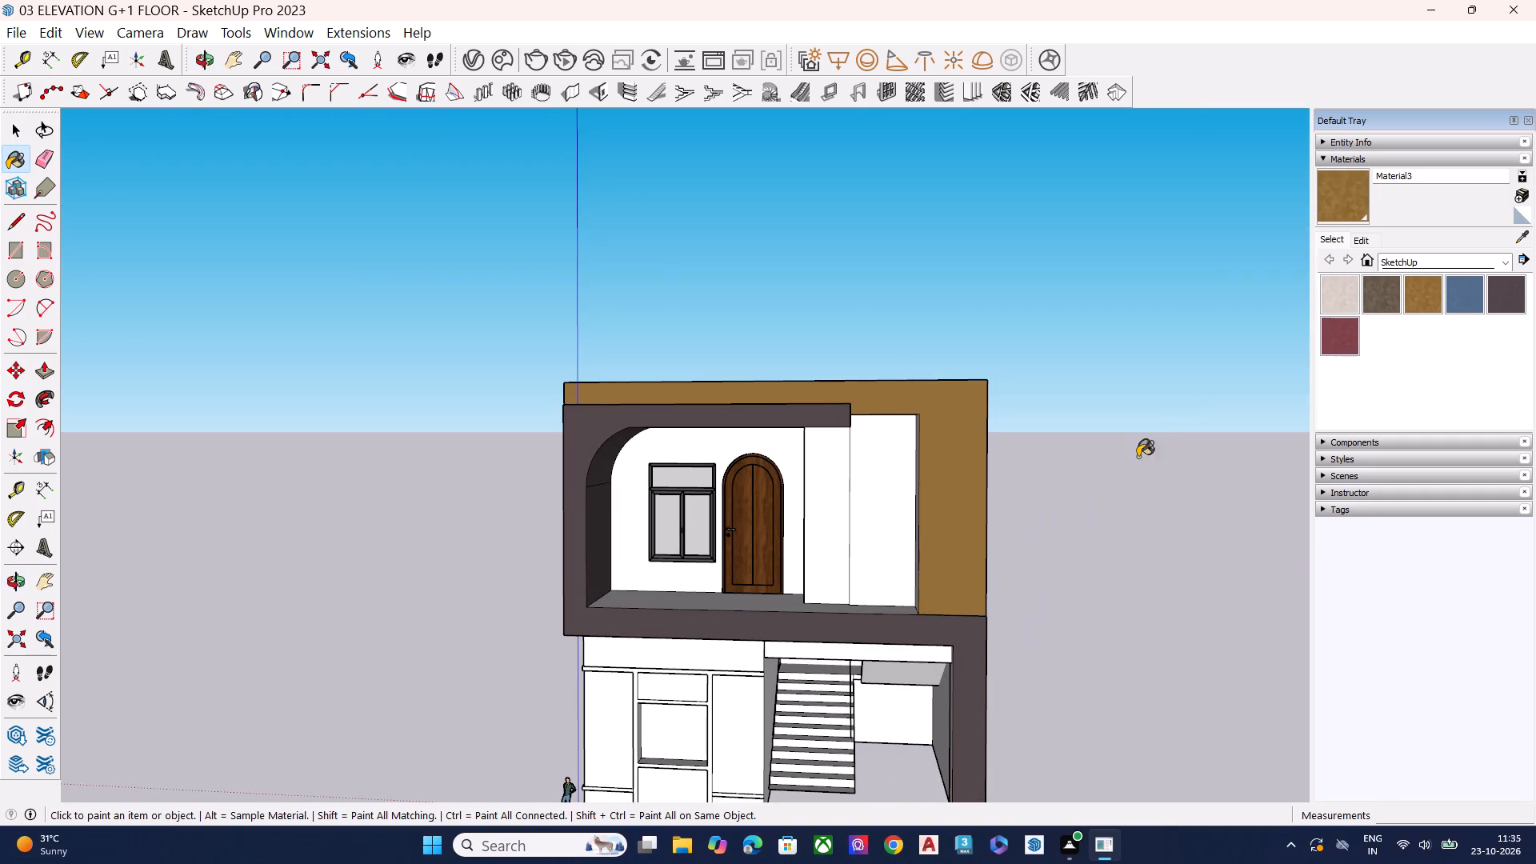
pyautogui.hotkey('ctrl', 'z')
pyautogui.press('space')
# Paint the upper-floor front wall and parapet around the dark frame with the light beige Material.
pyautogui.scroll(-1, 908, 408)
pyautogui.scroll(3, 908, 408)
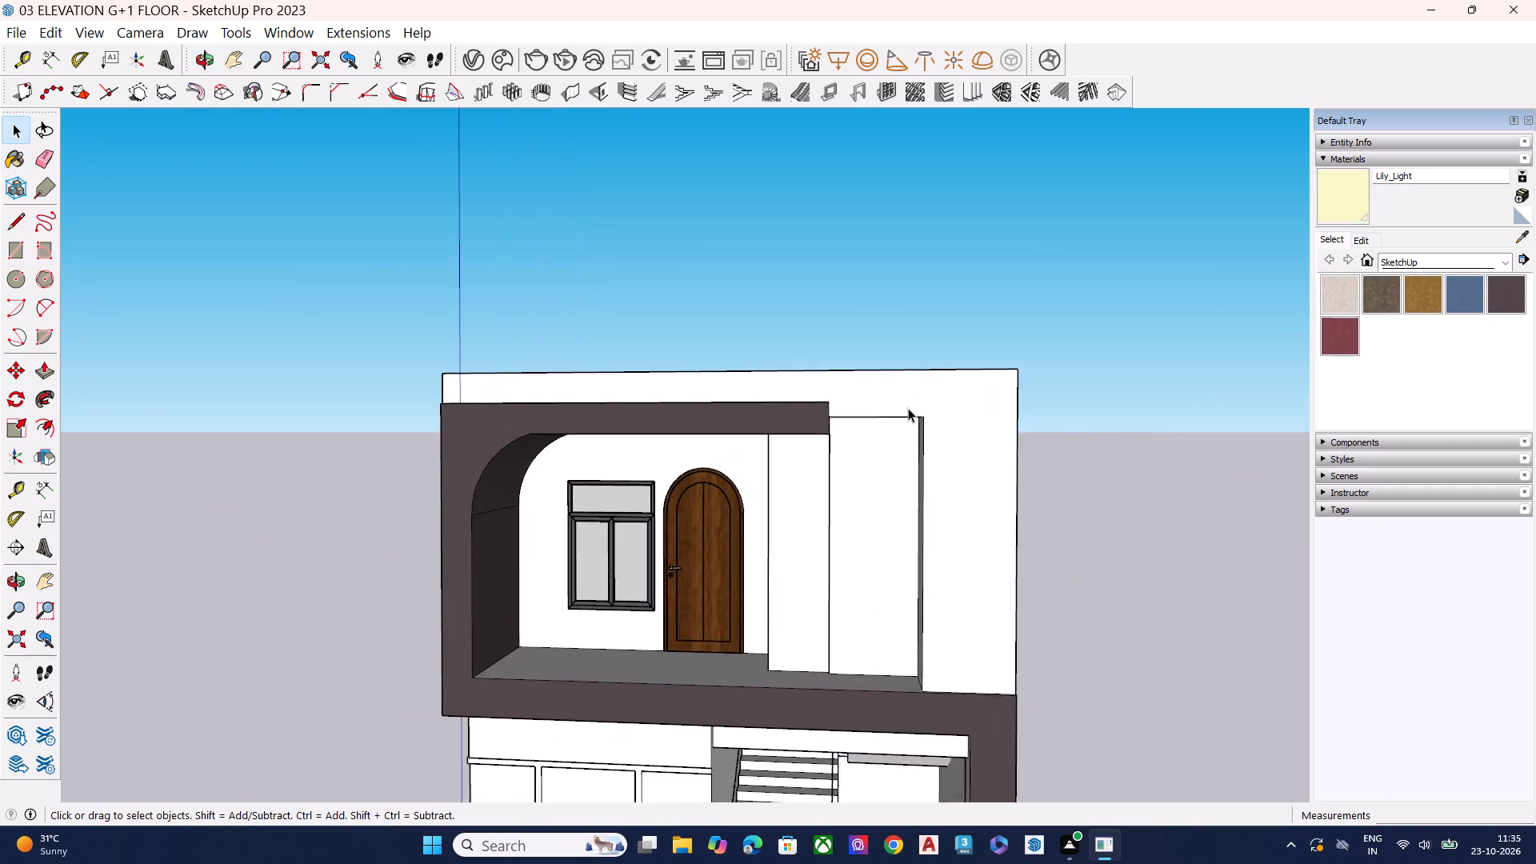
pyautogui.scroll(4, 908, 408)
pyautogui.click(1334, 291)
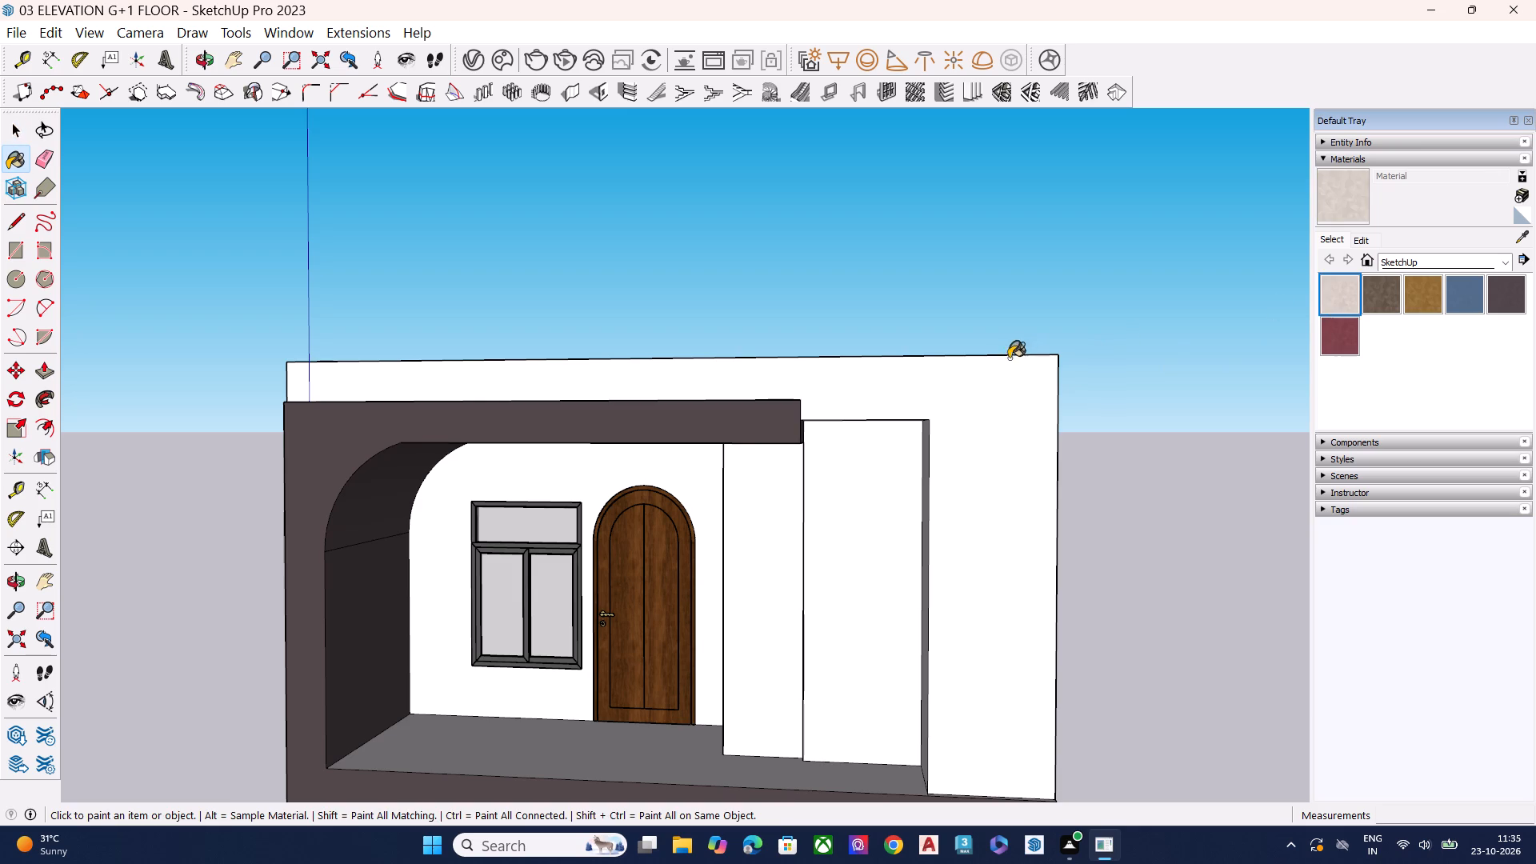
pyautogui.click(985, 377)
pyautogui.moveTo(952, 440); pyautogui.dragTo(1137, 418, button='middle')
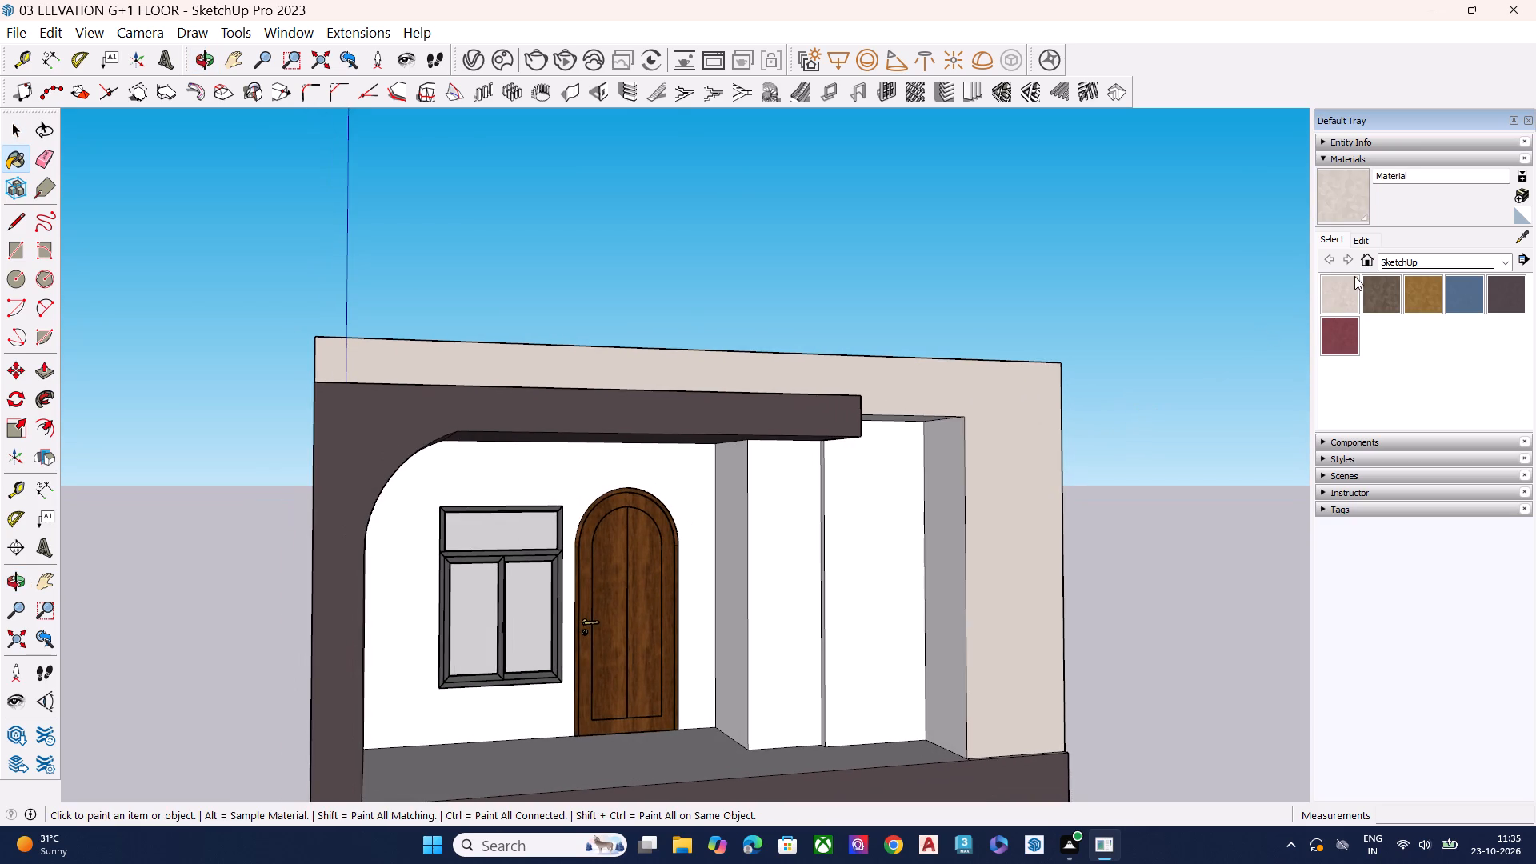
# Brighten the beige Material on the front wall to a brightness of 100.
pyautogui.click(1362, 240)
pyautogui.moveTo(1423, 347); pyautogui.dragTo(1434, 350)
pyautogui.click(1434, 350)
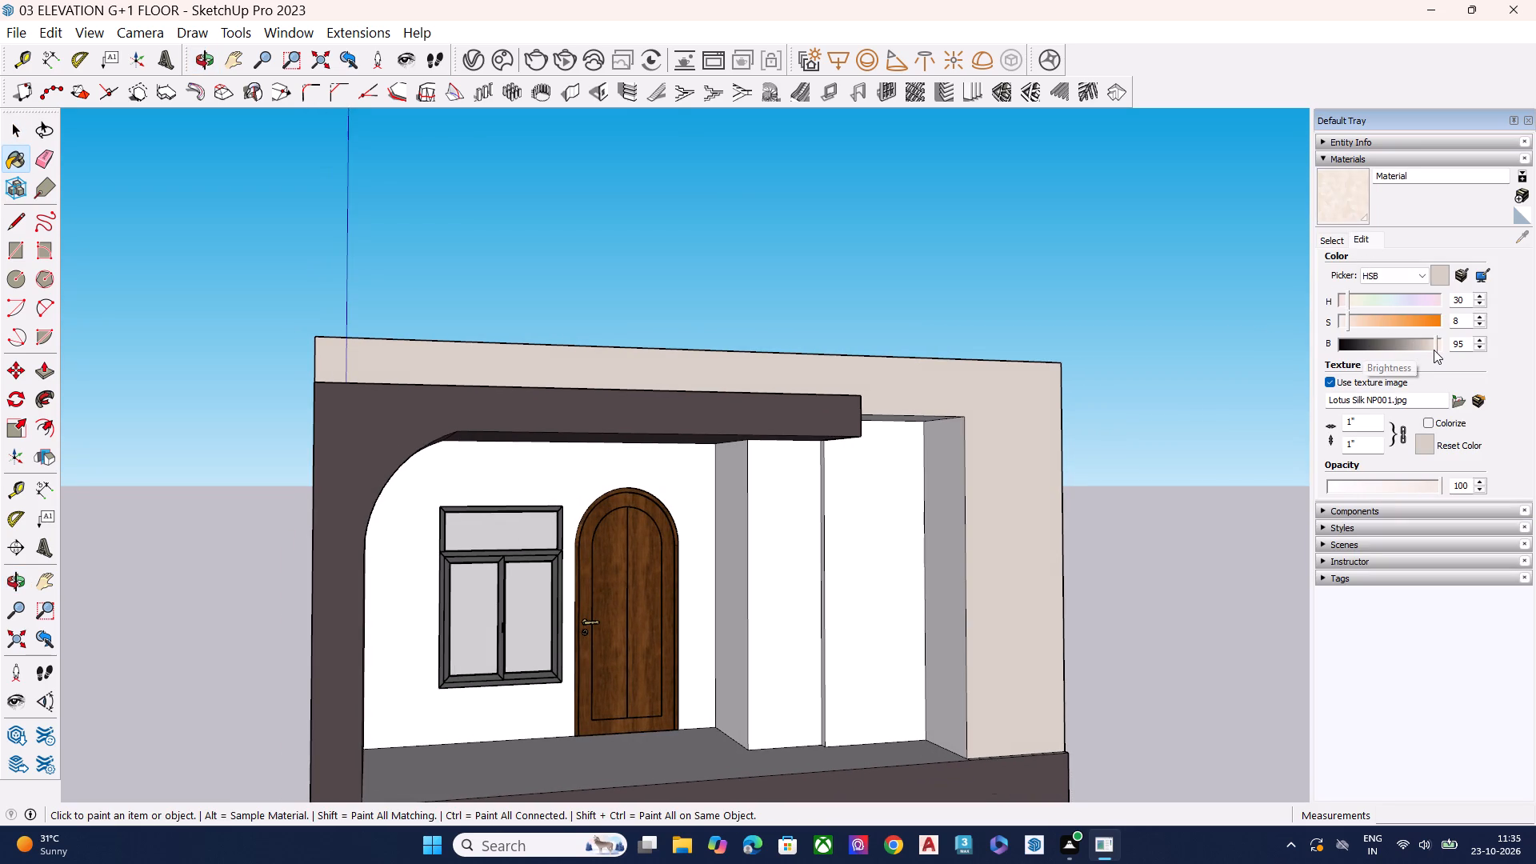
pyautogui.click(1438, 350)
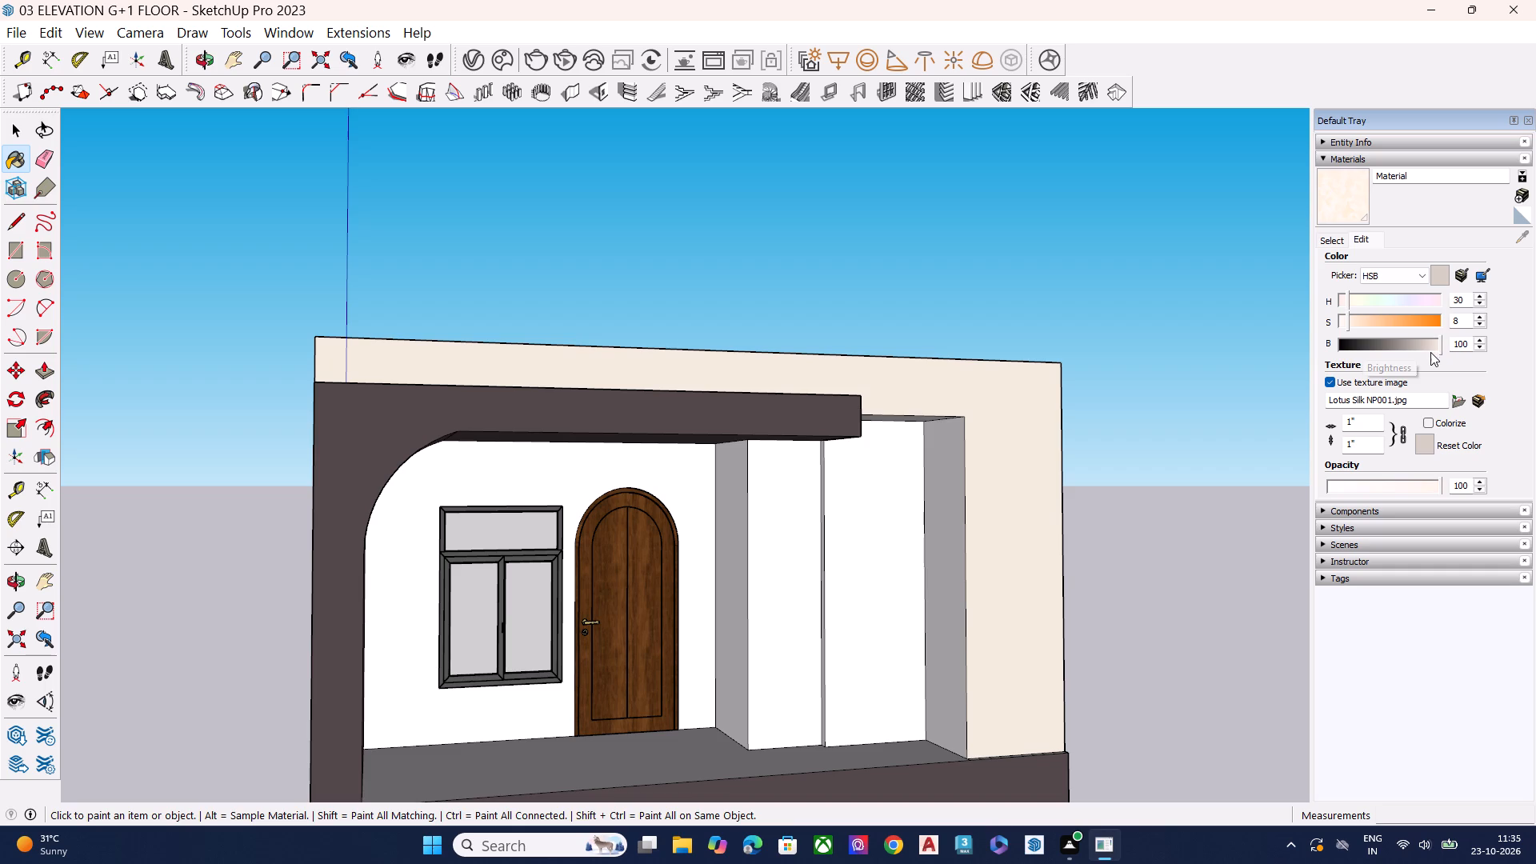
pyautogui.scroll(-4, 1021, 366)
pyautogui.scroll(1, 1079, 370)
pyautogui.scroll(-3, 1110, 382)
pyautogui.press('space')
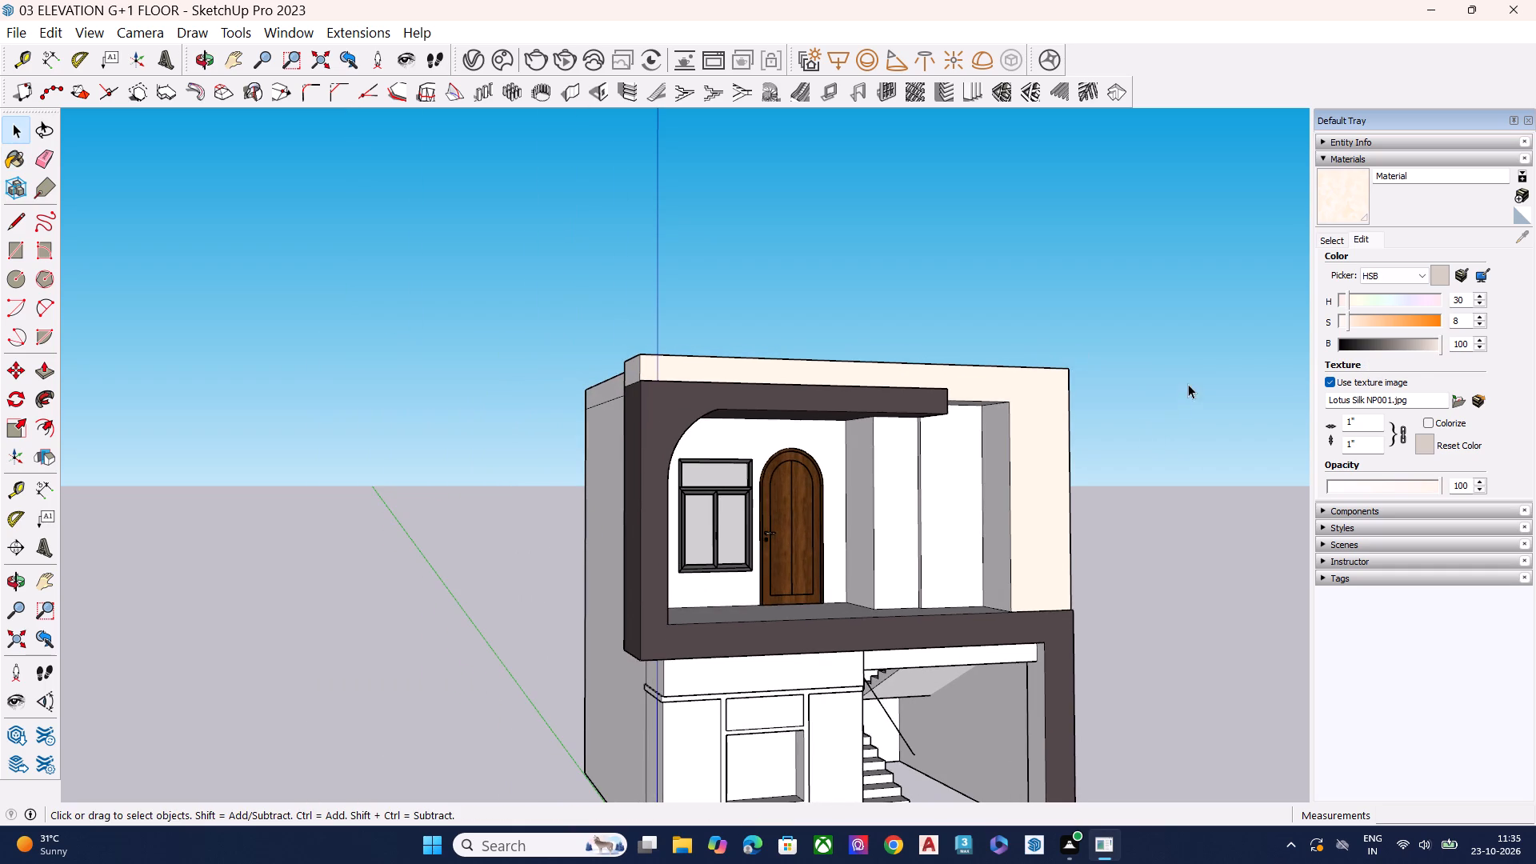
# Examine the cream front wall against the dark projecting frame from the side and the front.
pyautogui.moveTo(1132, 390); pyautogui.dragTo(653, 400, button='middle')
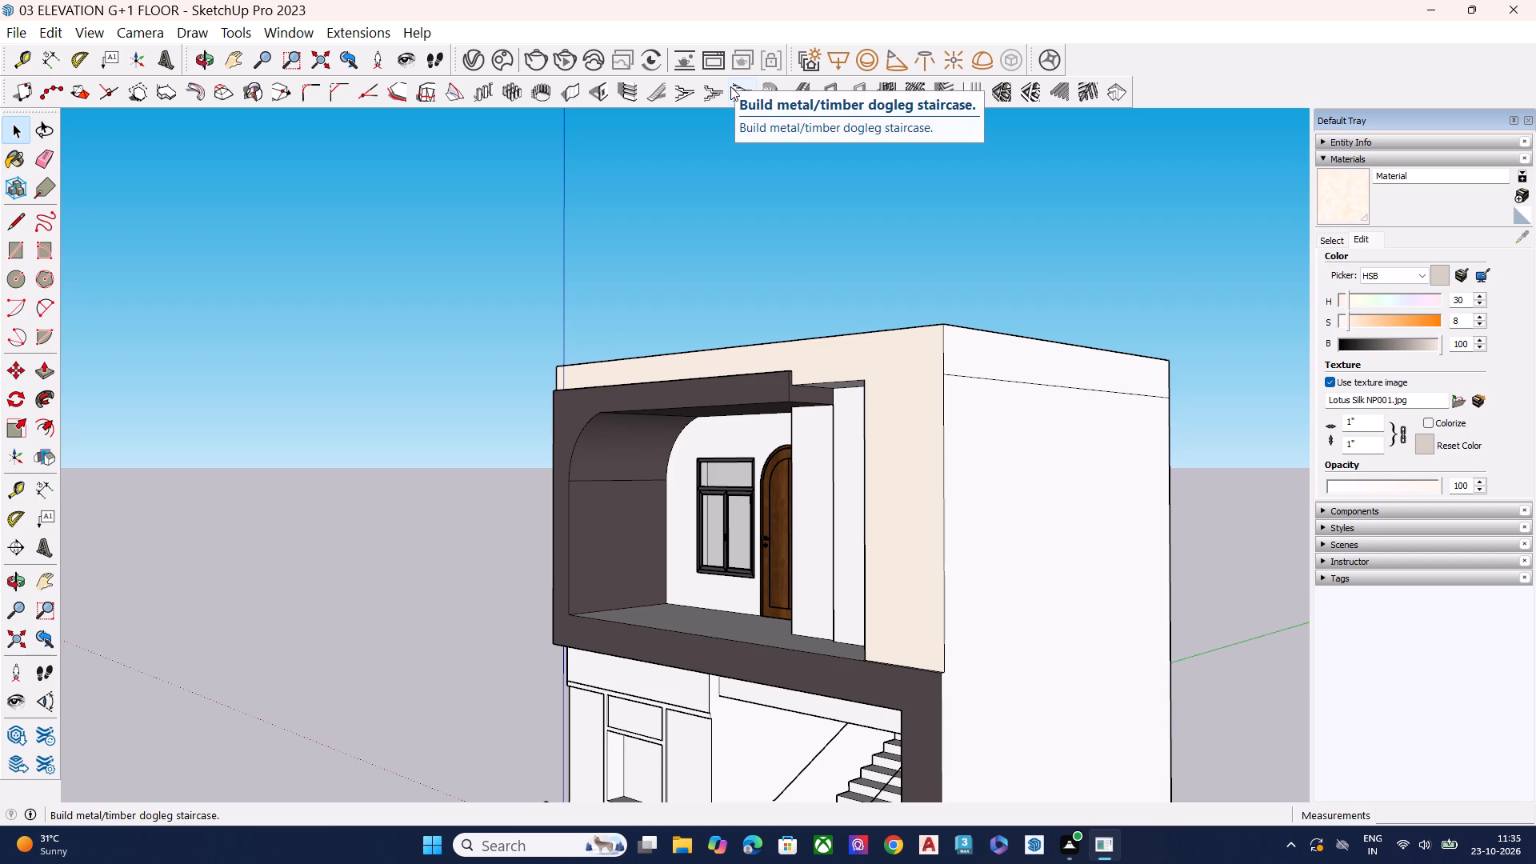
pyautogui.scroll(1, 730, 86)
pyautogui.scroll(-2, 646, 154)
pyautogui.scroll(1, 659, 167)
pyautogui.scroll(-5, 675, 178)
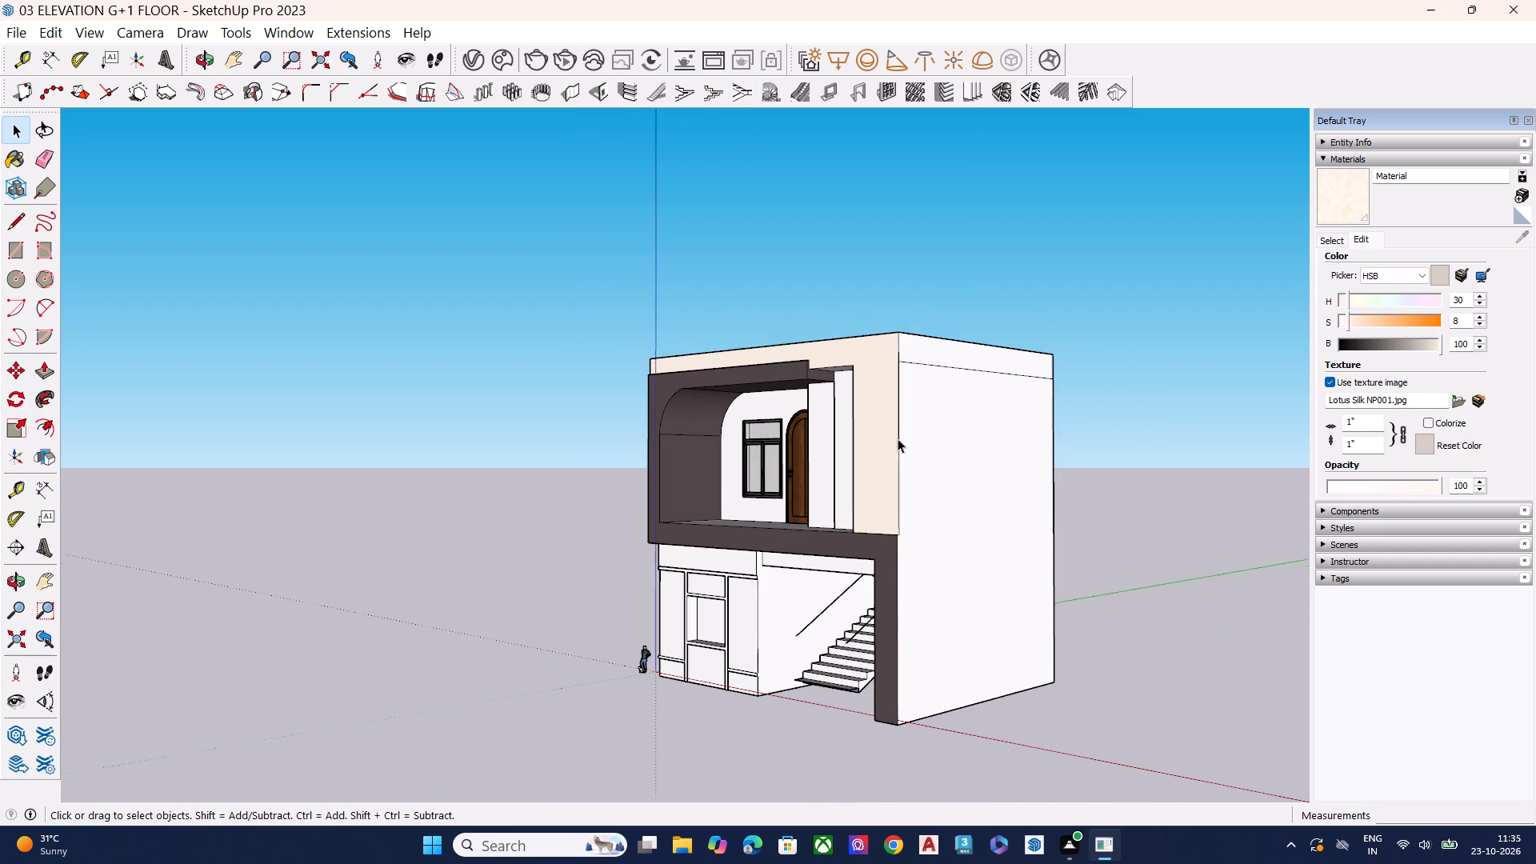
pyautogui.moveTo(899, 459); pyautogui.dragTo(1204, 479, button='middle')
pyautogui.scroll(-1, 910, 461)
pyautogui.scroll(1, 852, 479)
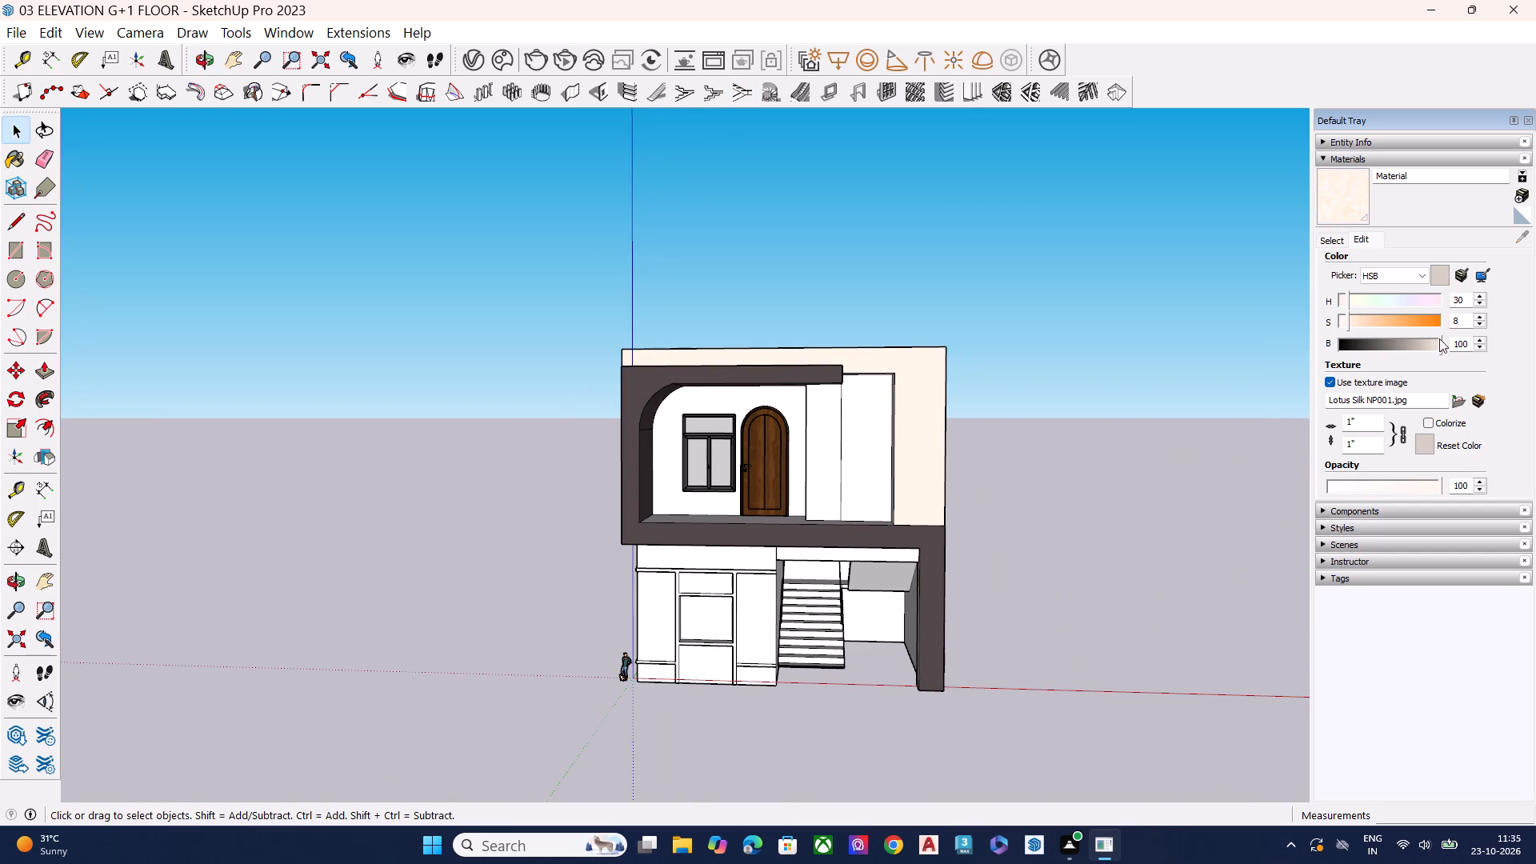
# Paint the ground-floor front wall with the brightened cream Material, covering the upper band, both side panels and both lower panels.
pyautogui.click(1344, 204)
pyautogui.scroll(6, 756, 586)
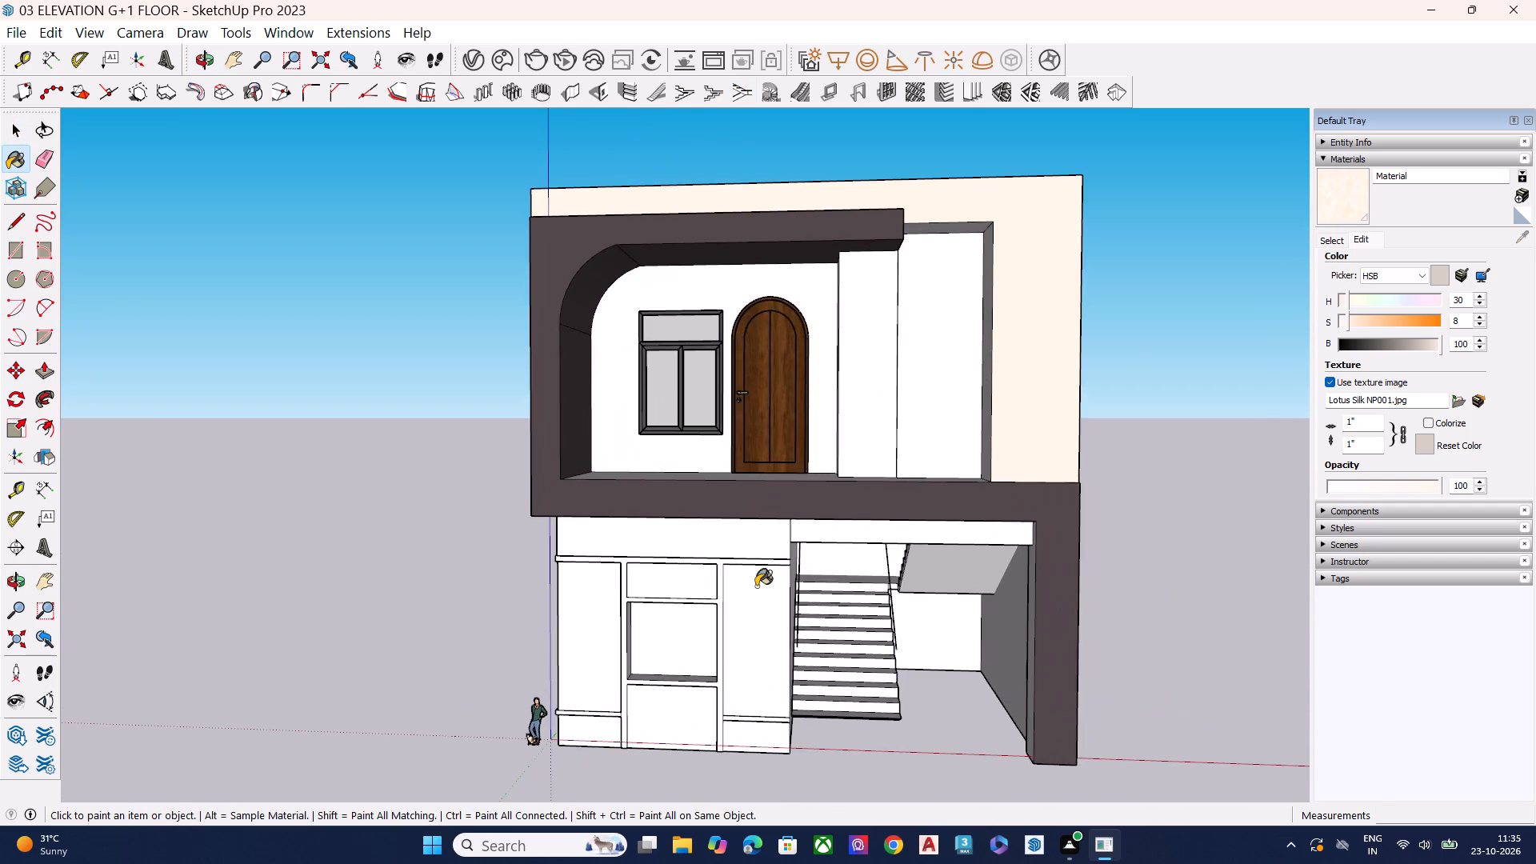
pyautogui.moveTo(755, 586); pyautogui.dragTo(762, 450, button='middle')
pyautogui.scroll(4, 758, 454)
pyautogui.scroll(-1, 751, 486)
pyautogui.scroll(2, 750, 490)
pyautogui.scroll(-1, 743, 523)
pyautogui.scroll(1, 742, 528)
pyautogui.click(742, 530)
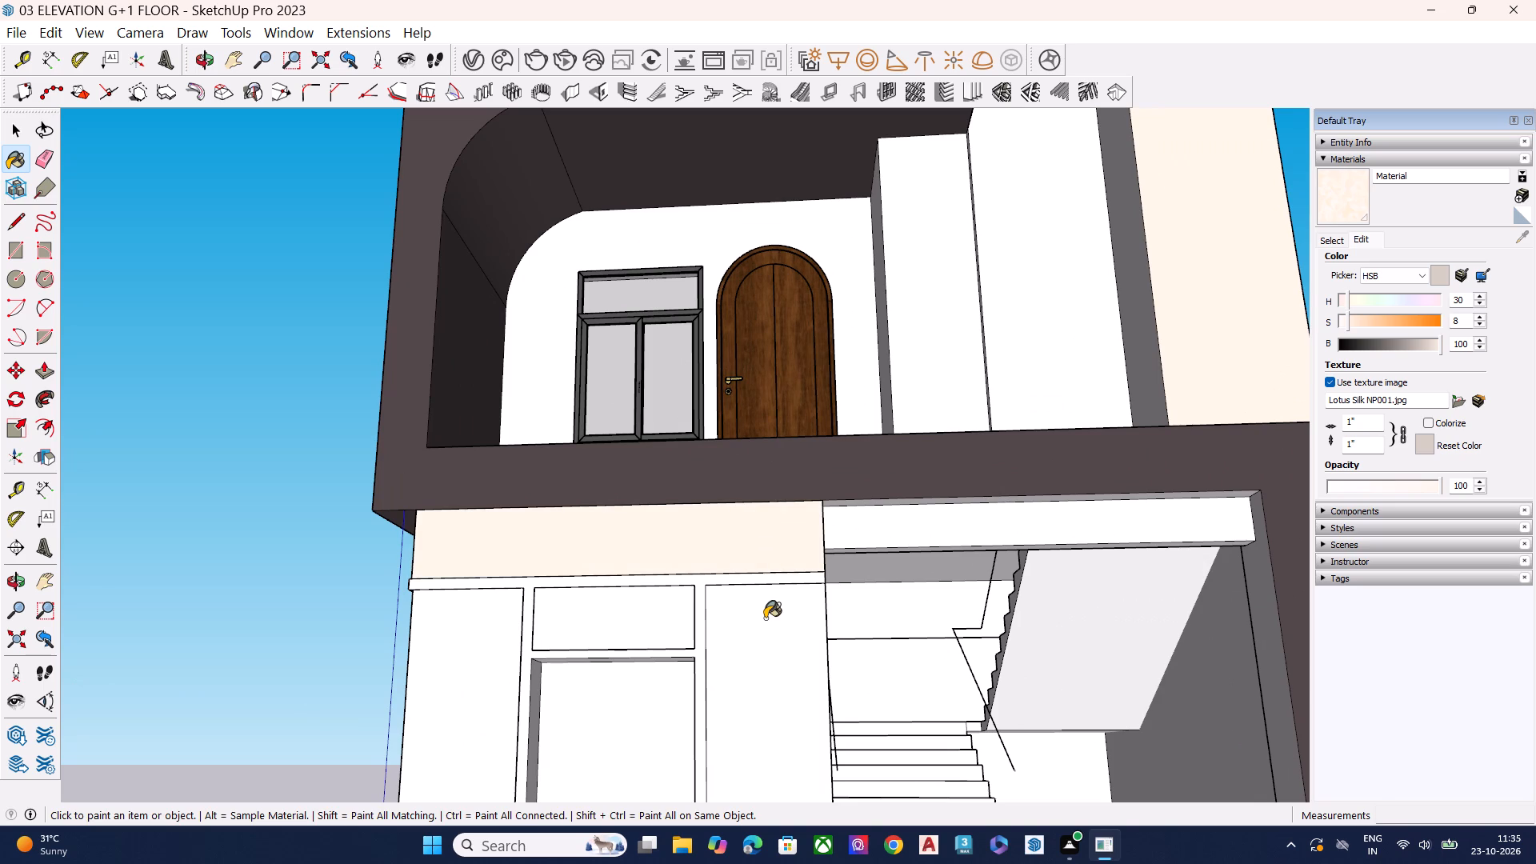
pyautogui.click(766, 623)
pyautogui.click(459, 662)
pyautogui.scroll(-14, 699, 547)
pyautogui.scroll(2, 645, 751)
pyautogui.scroll(-1, 642, 759)
pyautogui.scroll(2, 638, 766)
pyautogui.click(600, 674)
pyautogui.click(737, 677)
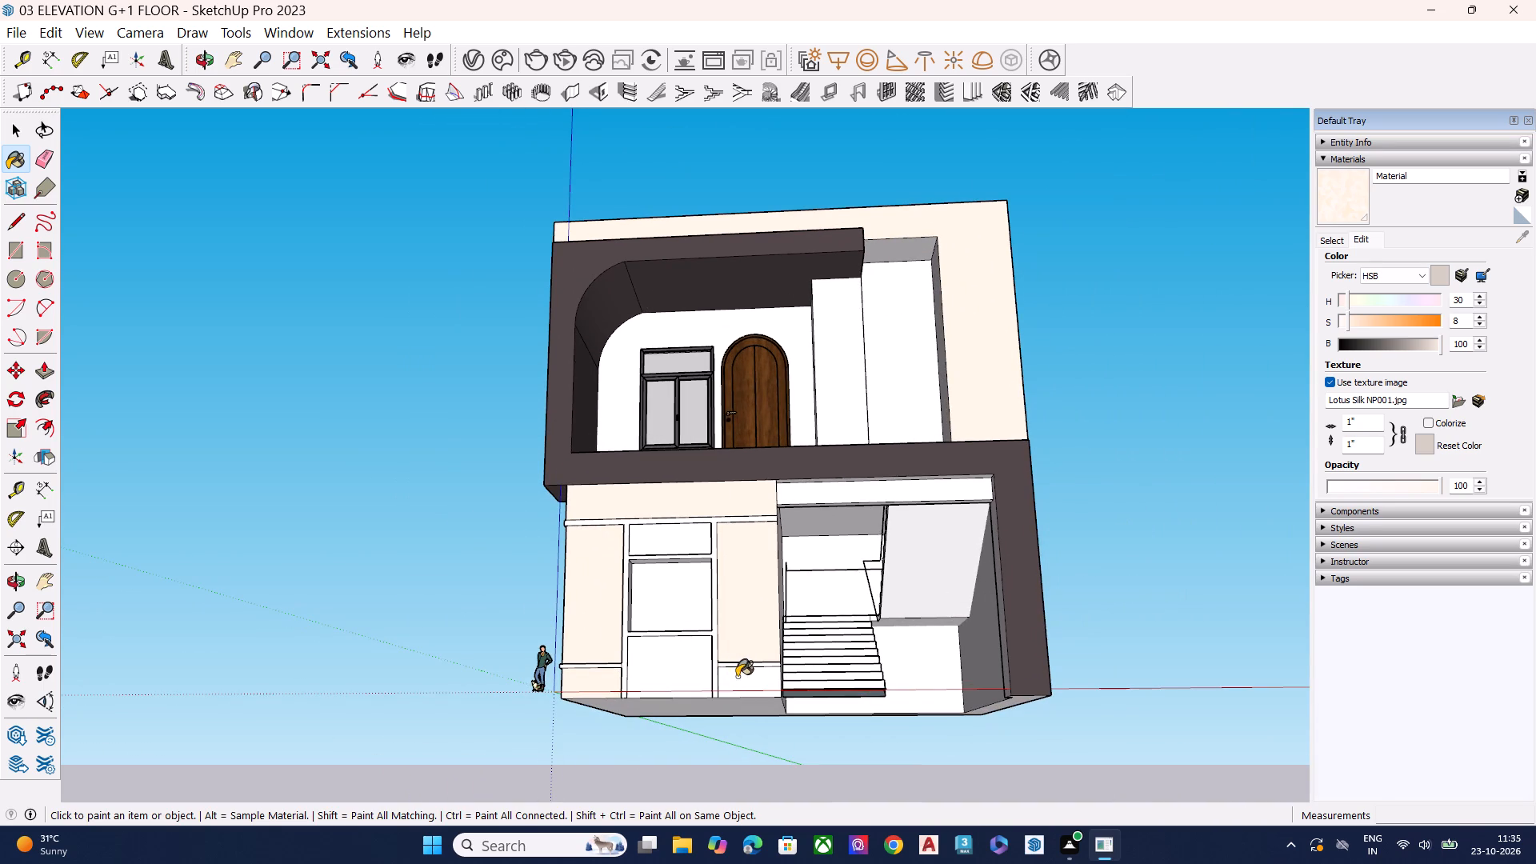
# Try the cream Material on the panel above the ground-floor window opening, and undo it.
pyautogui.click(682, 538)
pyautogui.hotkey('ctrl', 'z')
# Paint the front face of the beam over the staircase opening with the cream Material.
pyautogui.moveTo(794, 631); pyautogui.dragTo(796, 726, button='middle')
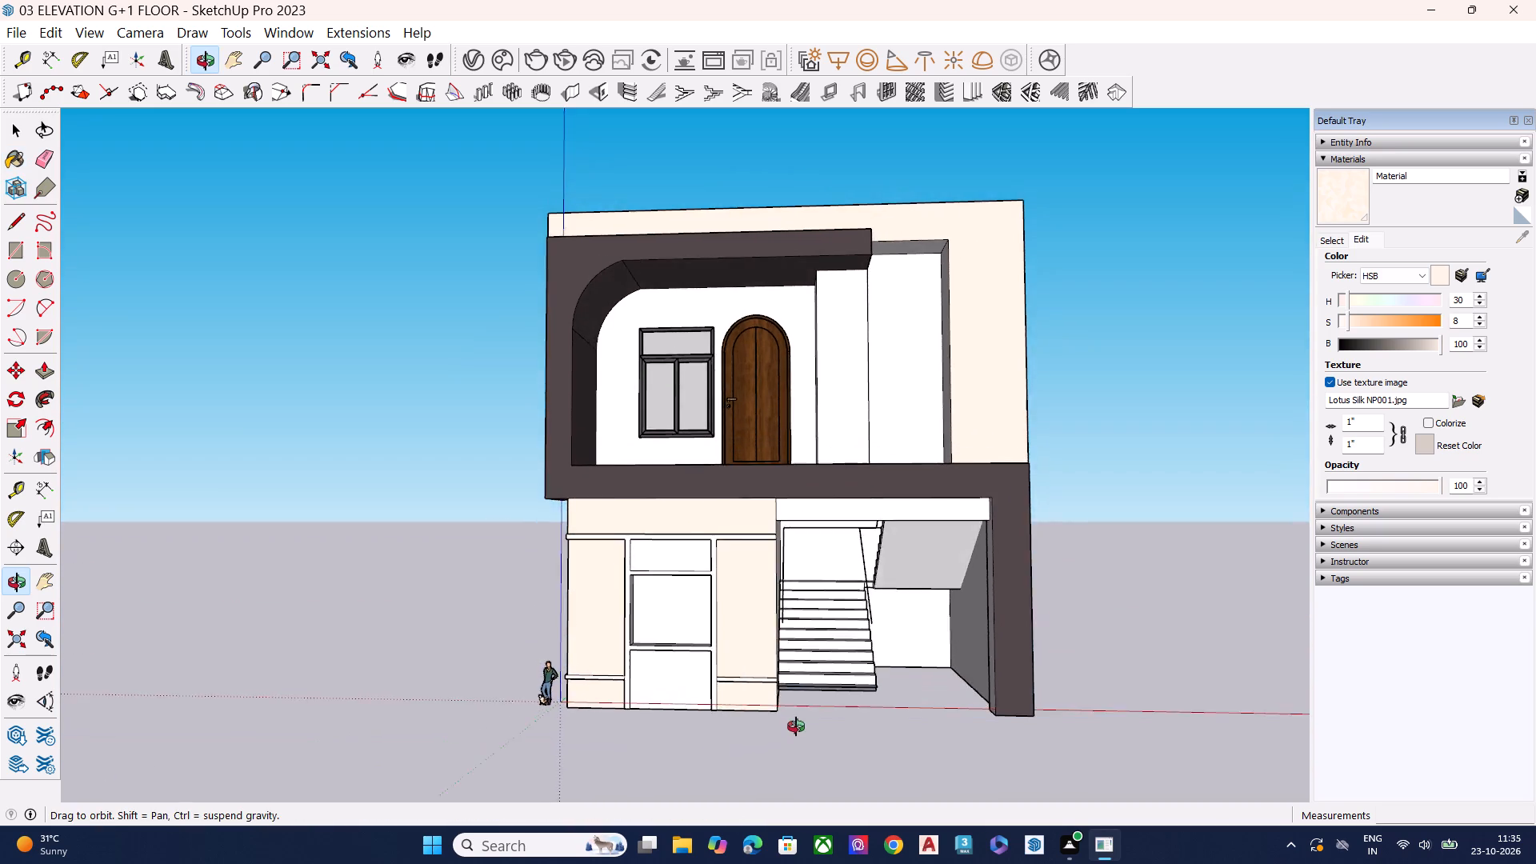
pyautogui.moveTo(796, 726); pyautogui.dragTo(776, 822, button='middle')
pyautogui.scroll(3, 842, 713)
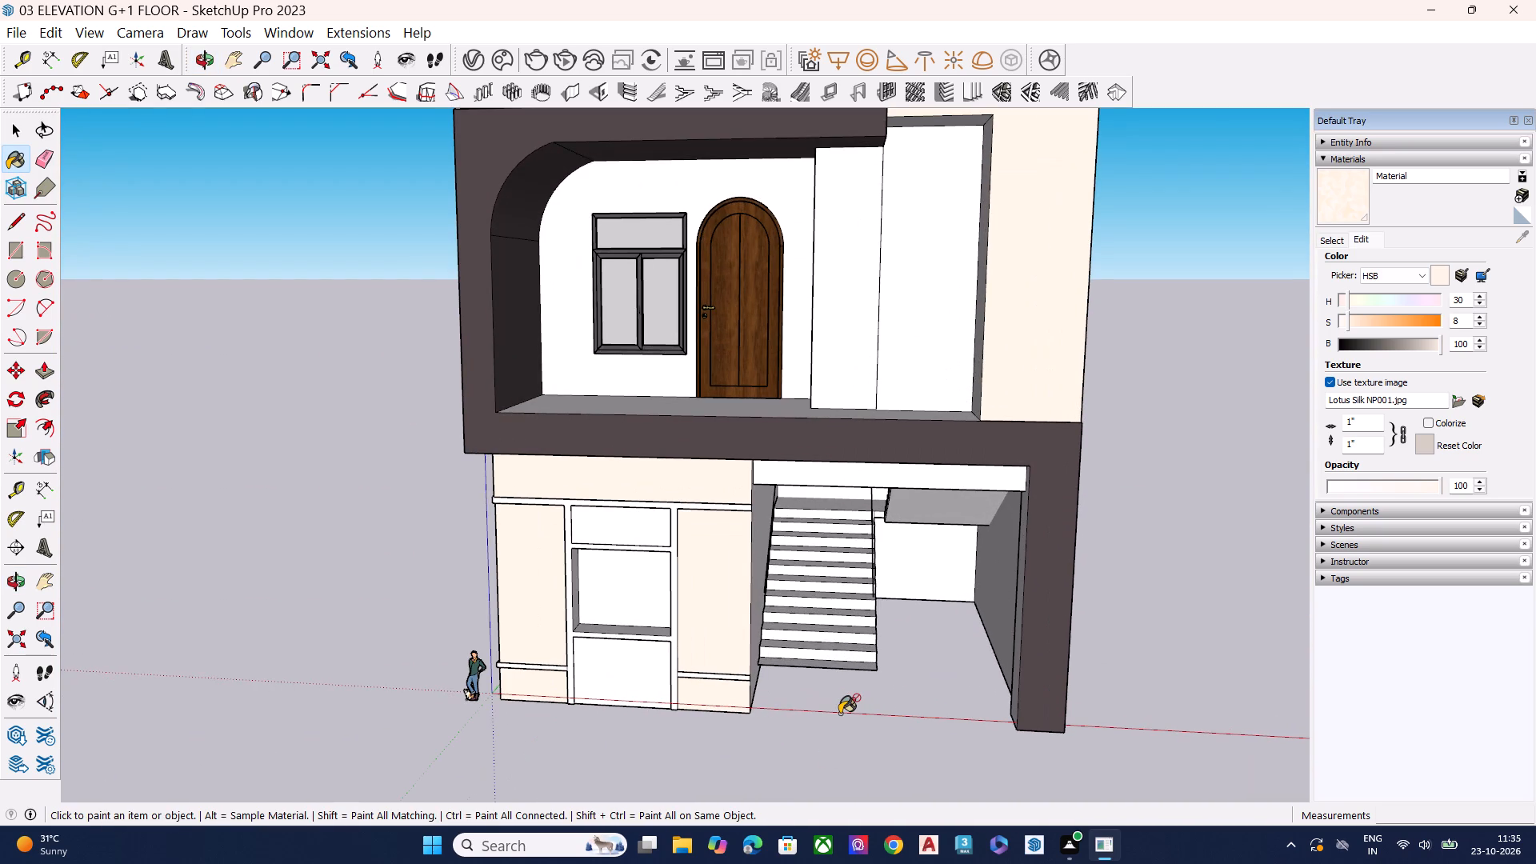
pyautogui.scroll(6, 830, 706)
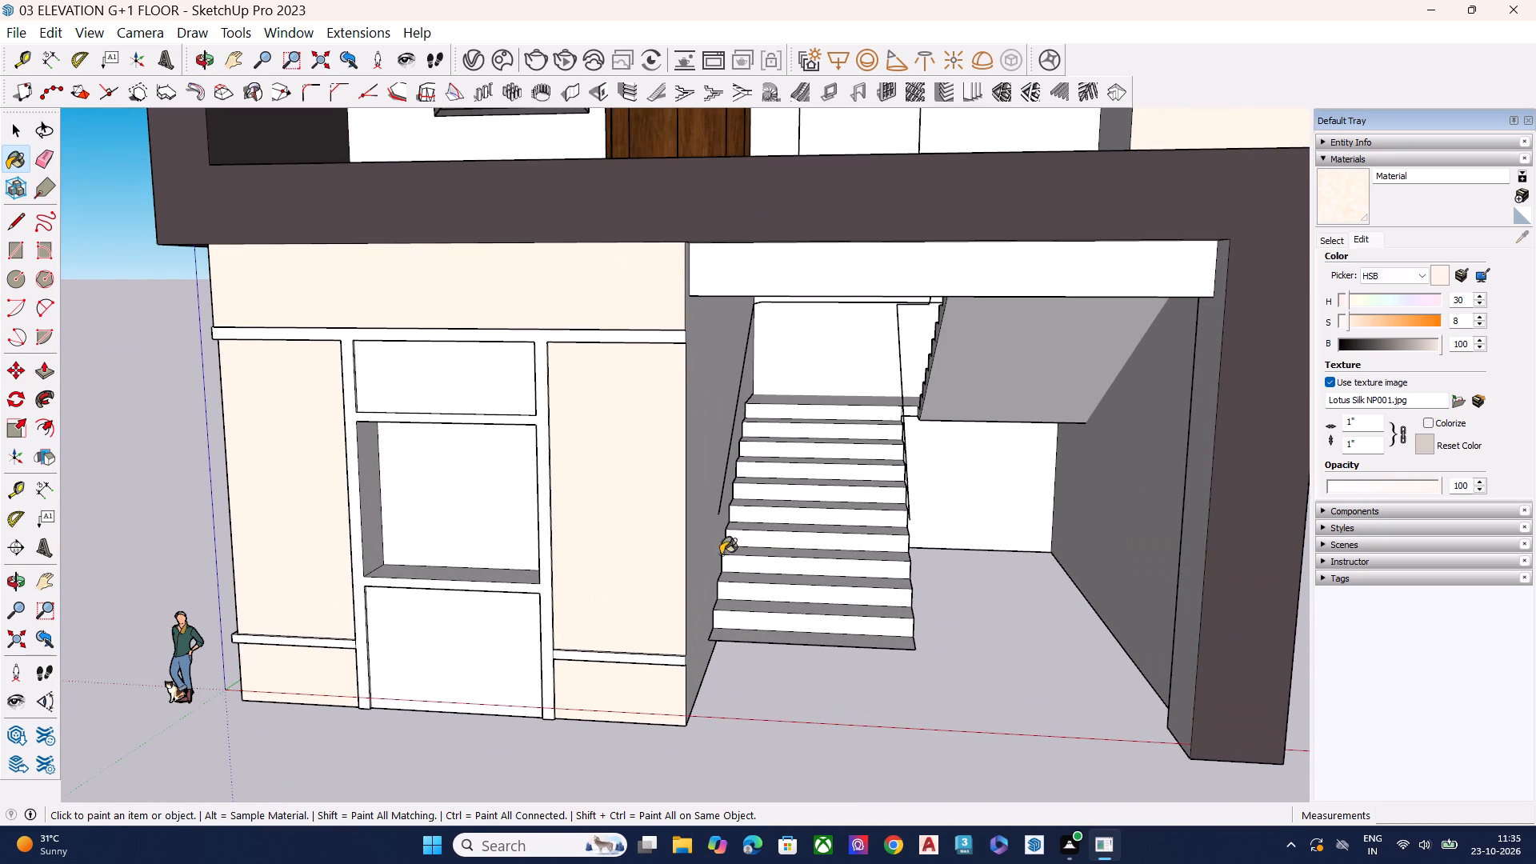
pyautogui.scroll(-6, 715, 557)
pyautogui.moveTo(746, 417); pyautogui.dragTo(834, 304, button='middle')
pyautogui.scroll(7, 938, 312)
pyautogui.click(849, 457)
# Paint the underside of the staircase opening's beam and the inner face of the adjoining post with the cream Material.
pyautogui.moveTo(900, 404); pyautogui.dragTo(950, 330, button='middle')
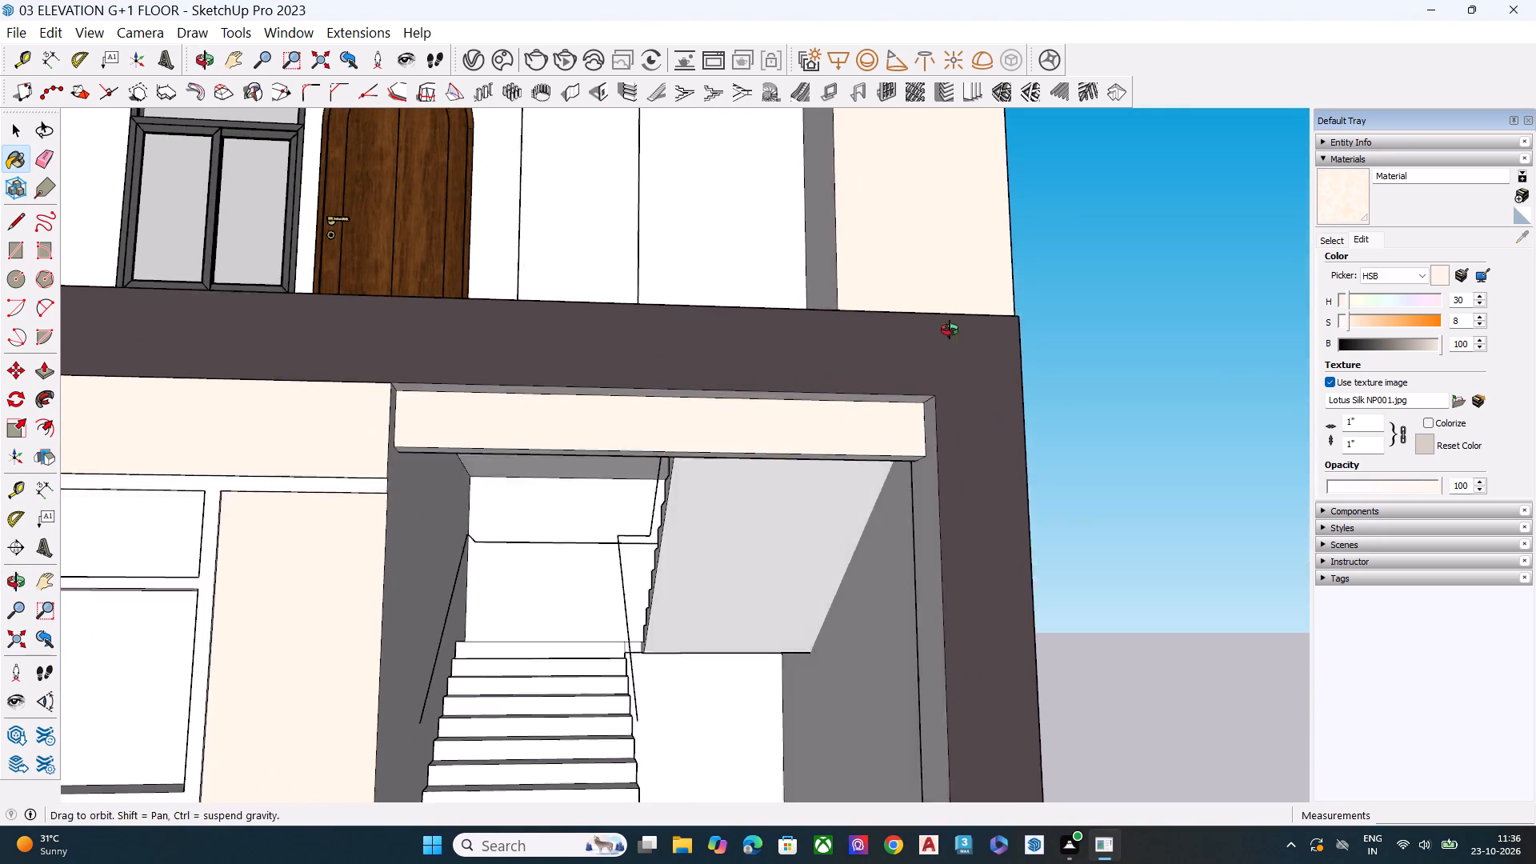
pyautogui.moveTo(950, 330); pyautogui.dragTo(1065, 215, button='middle')
pyautogui.scroll(5, 952, 398)
pyautogui.scroll(-1, 928, 424)
pyautogui.scroll(2, 928, 424)
pyautogui.click(922, 449)
pyautogui.click(963, 491)
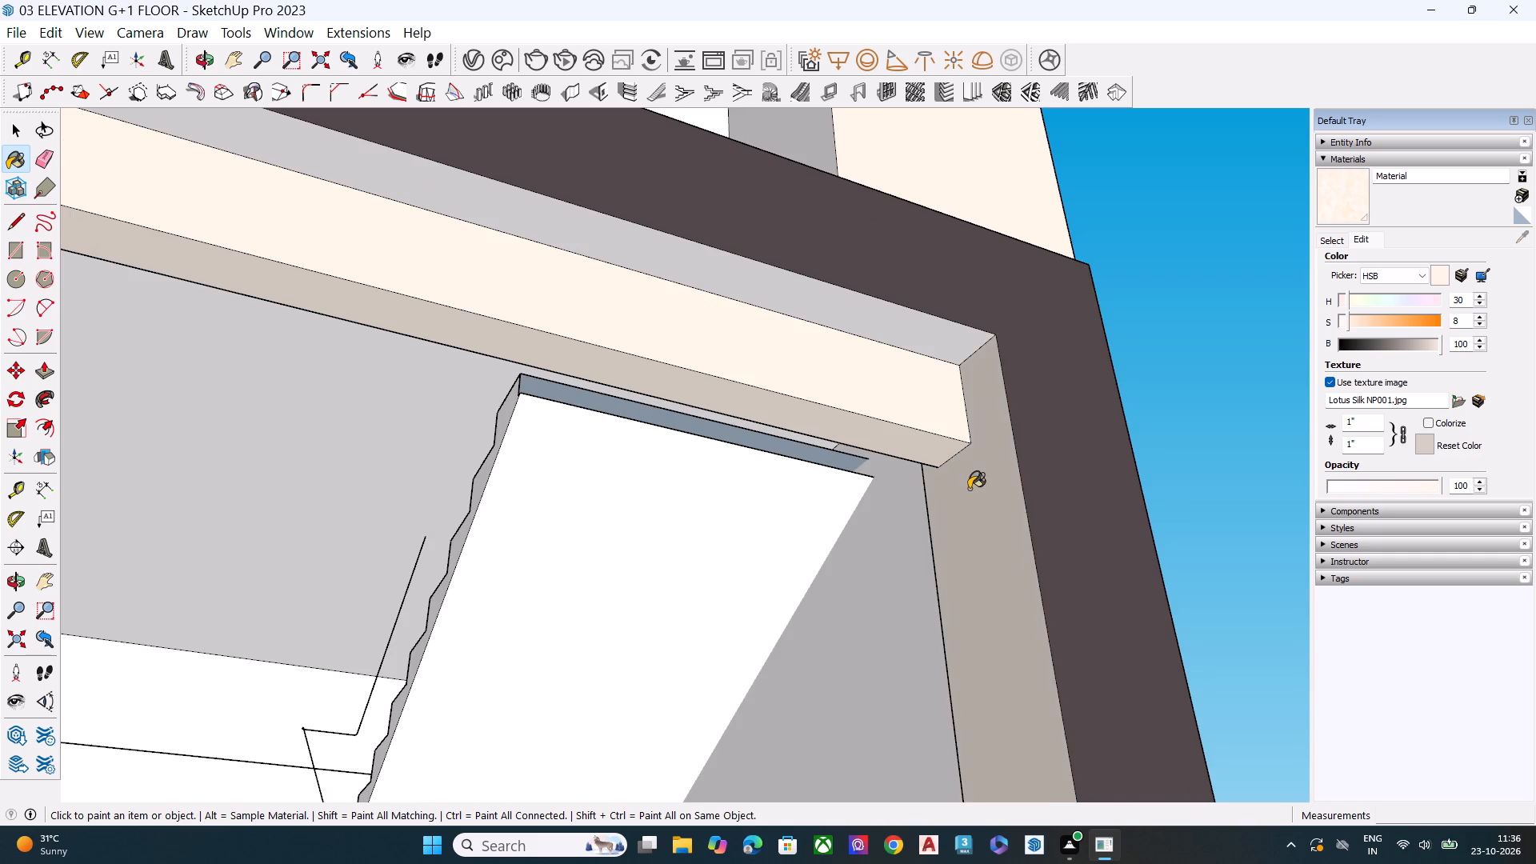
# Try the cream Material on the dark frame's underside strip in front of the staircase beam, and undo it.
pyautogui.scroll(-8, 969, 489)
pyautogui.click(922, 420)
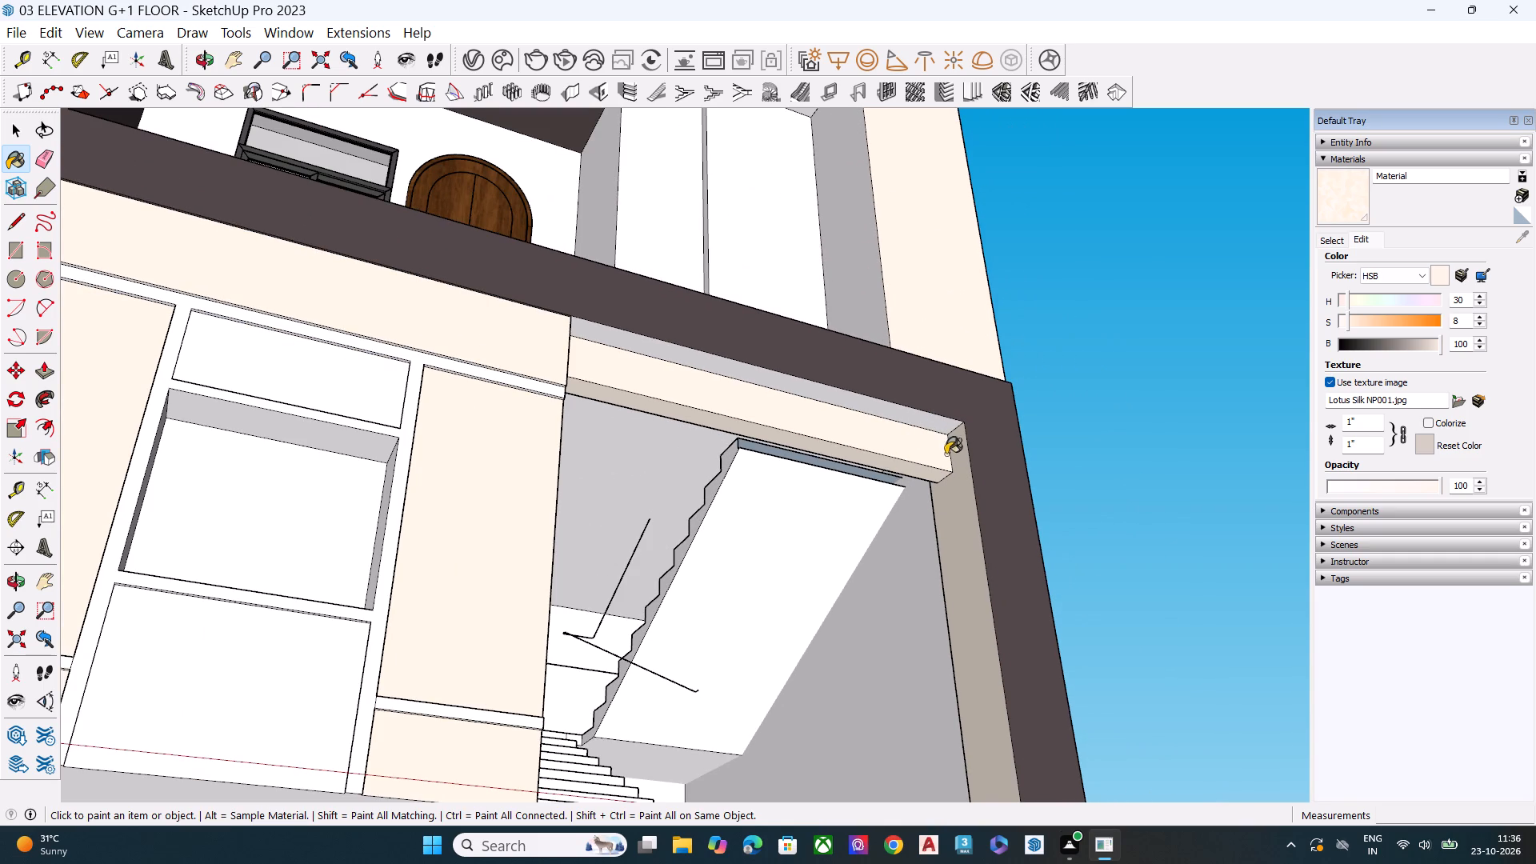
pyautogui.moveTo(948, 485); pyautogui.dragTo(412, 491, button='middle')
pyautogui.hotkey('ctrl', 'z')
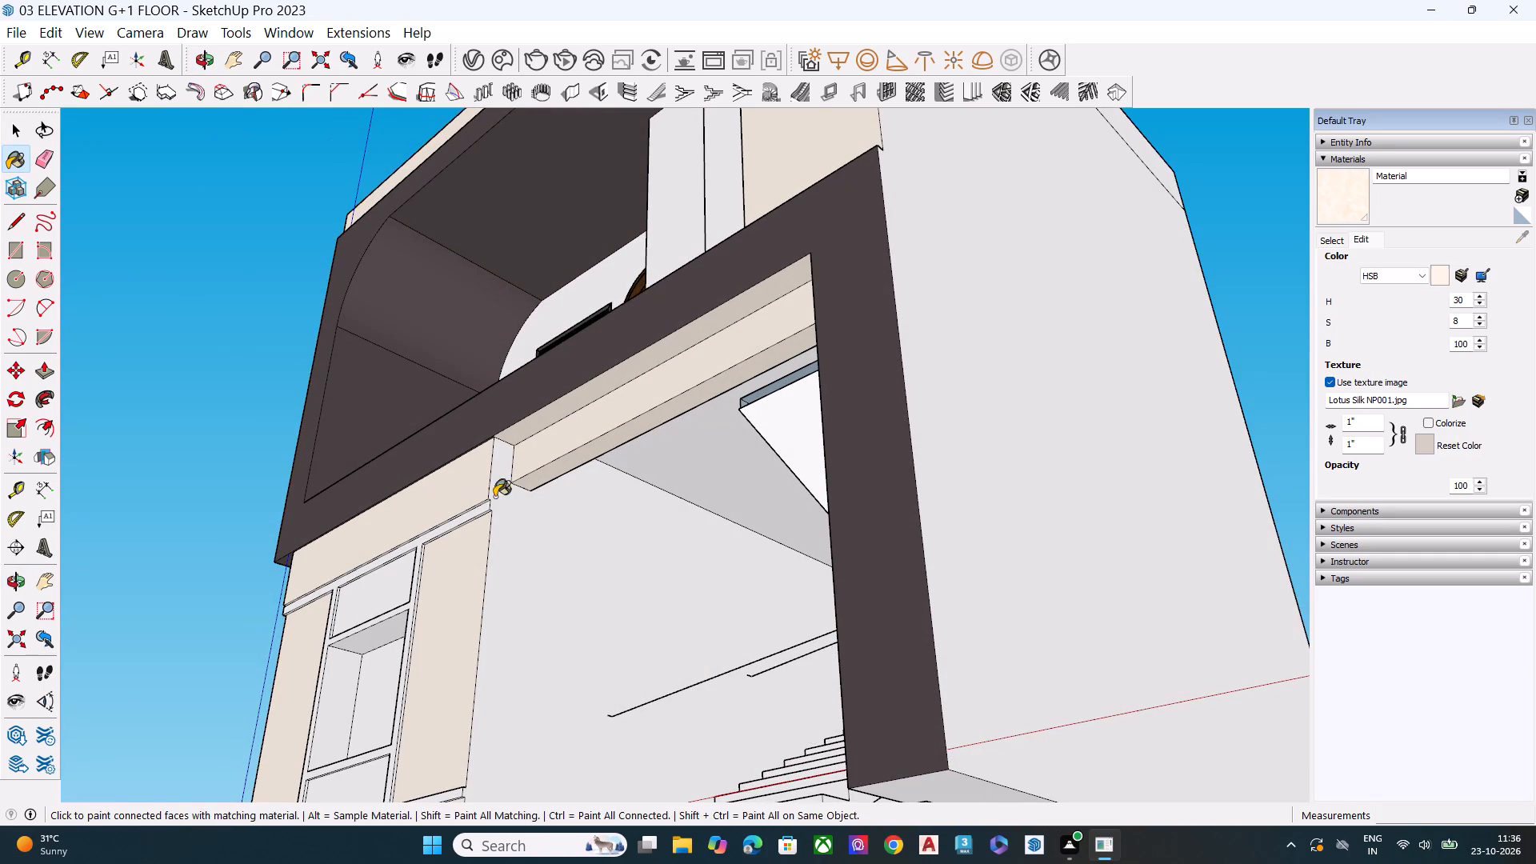
# Paint the ground-floor side wall facing the staircase with the cream Material.
pyautogui.click(526, 547)
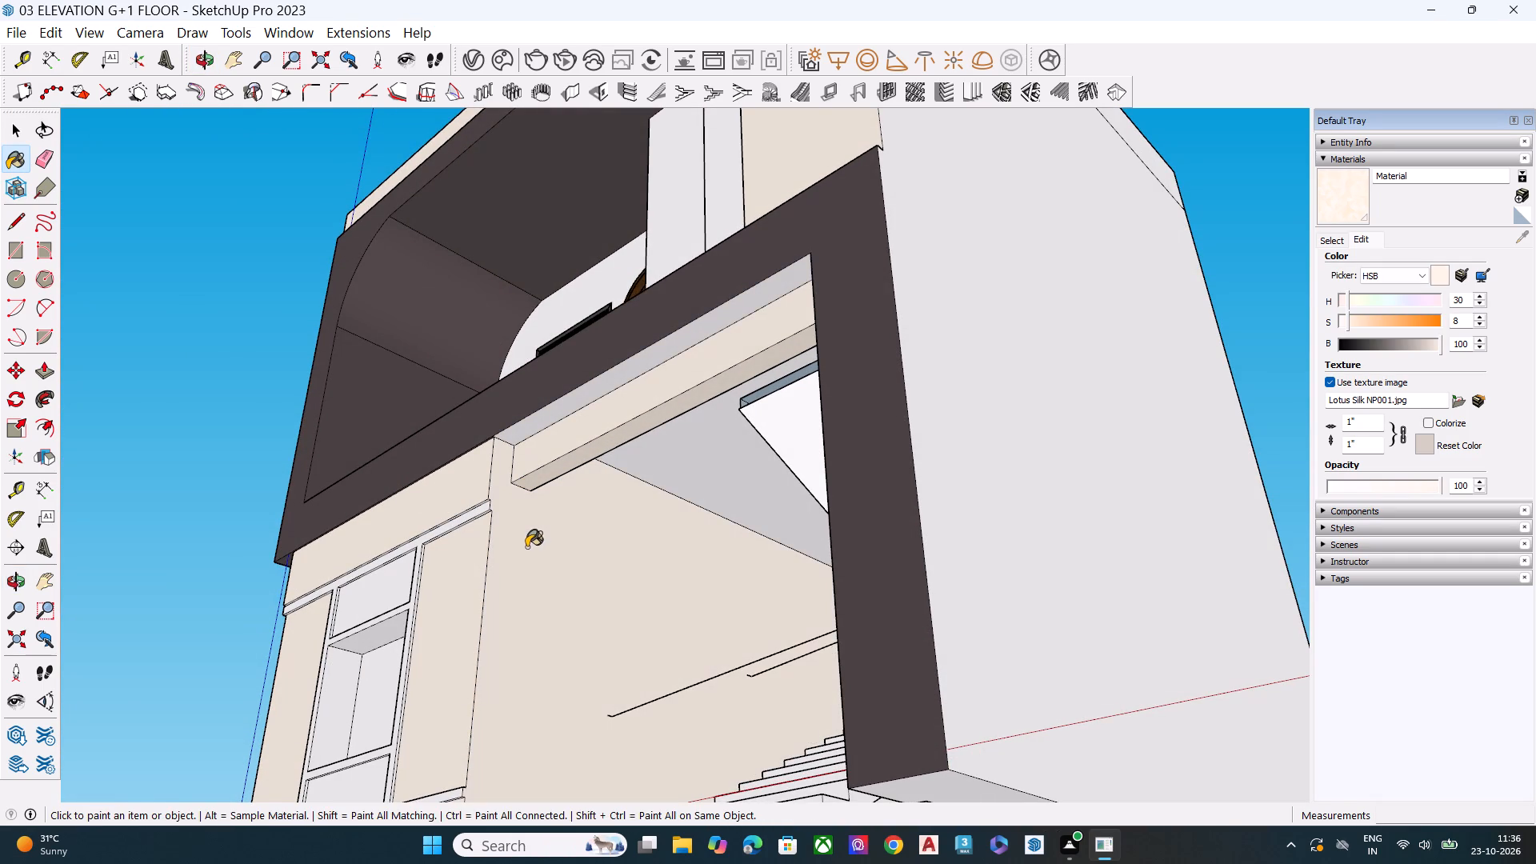
pyautogui.scroll(-7, 676, 463)
pyautogui.moveTo(674, 478); pyautogui.dragTo(942, 621, button='middle')
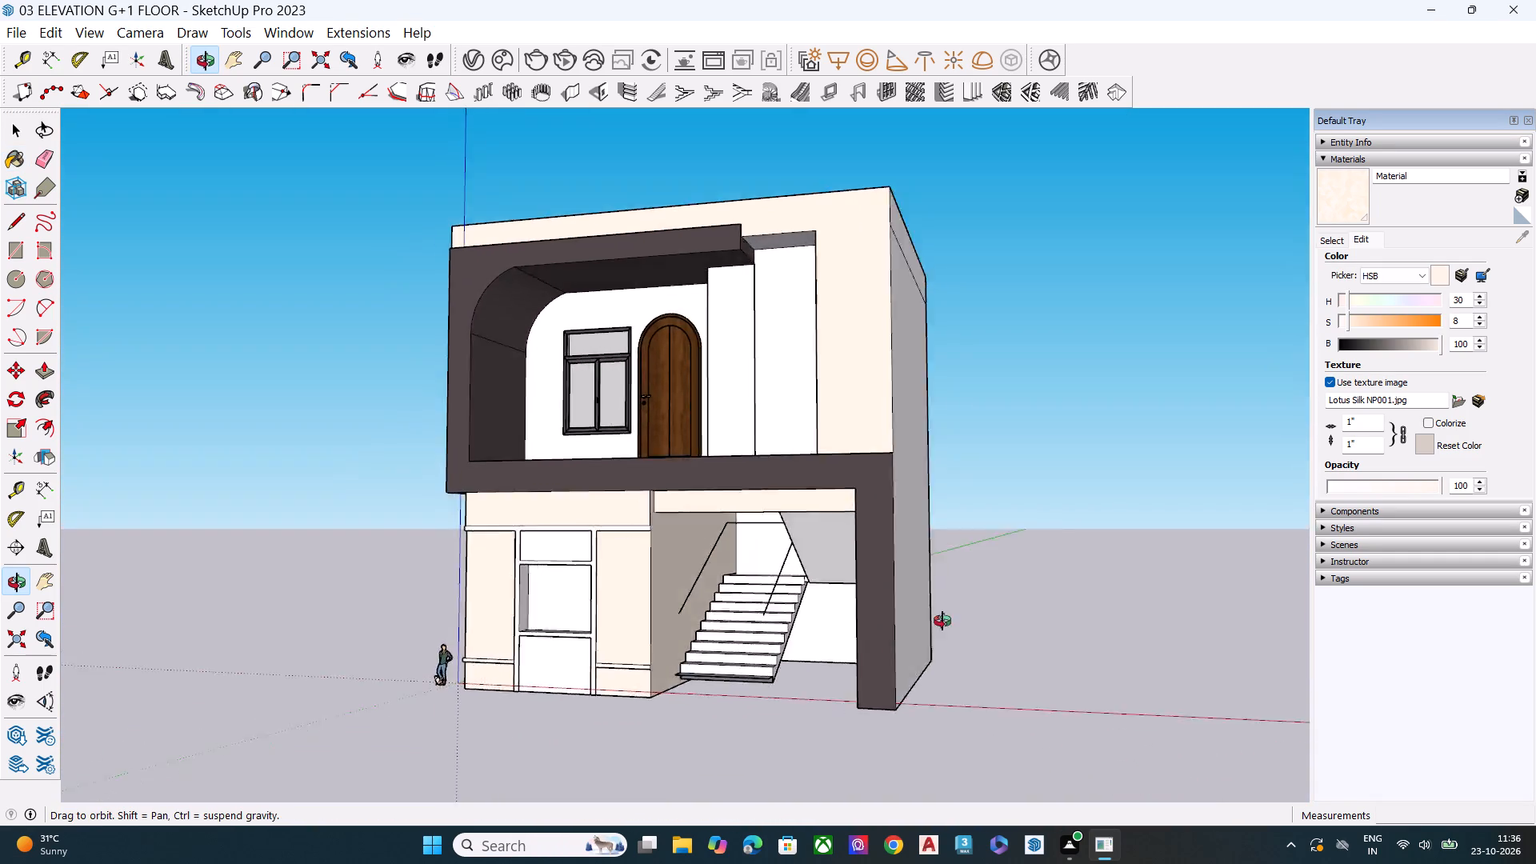
# Paint the underside strip between the projecting frame and the staircase beam with the dark Material4.
pyautogui.moveTo(942, 621); pyautogui.dragTo(780, 387, button='middle')
pyautogui.scroll(1, 954, 388)
pyautogui.press('space')
pyautogui.click(999, 389)
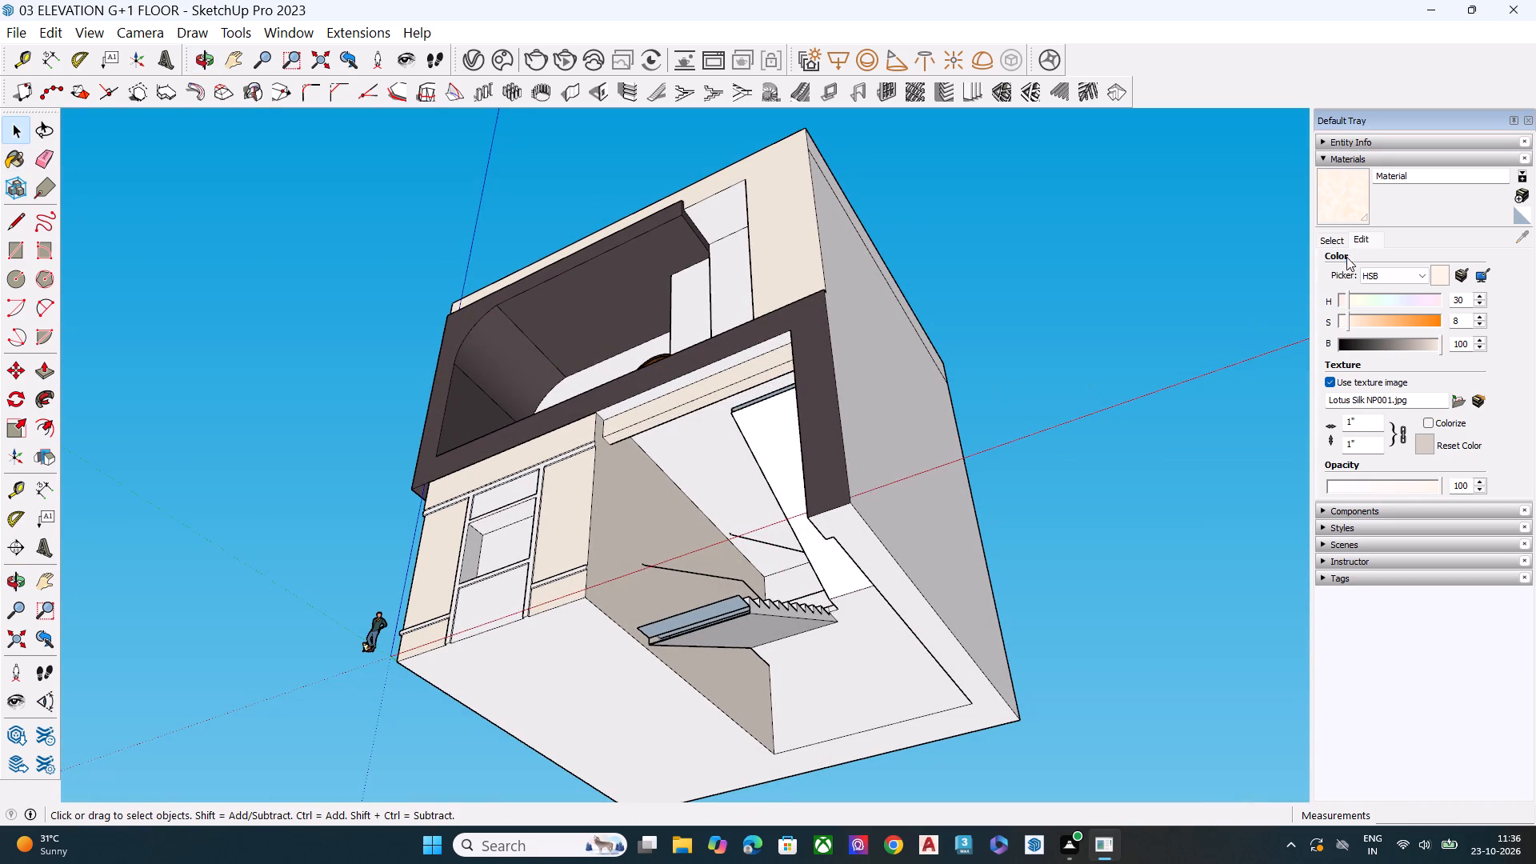
pyautogui.click(1338, 245)
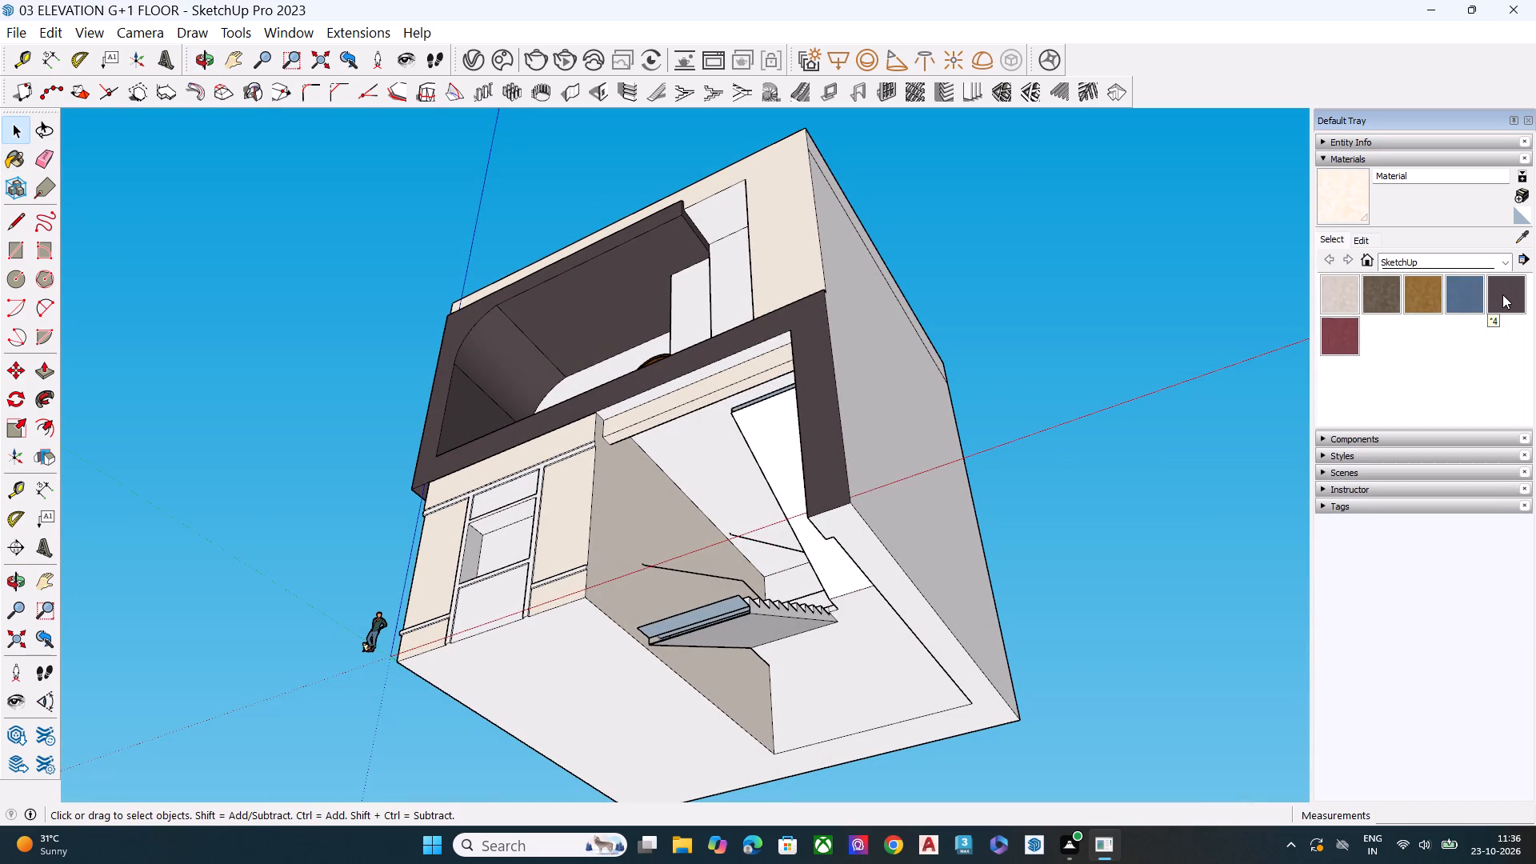
pyautogui.click(1502, 294)
pyautogui.scroll(4, 706, 376)
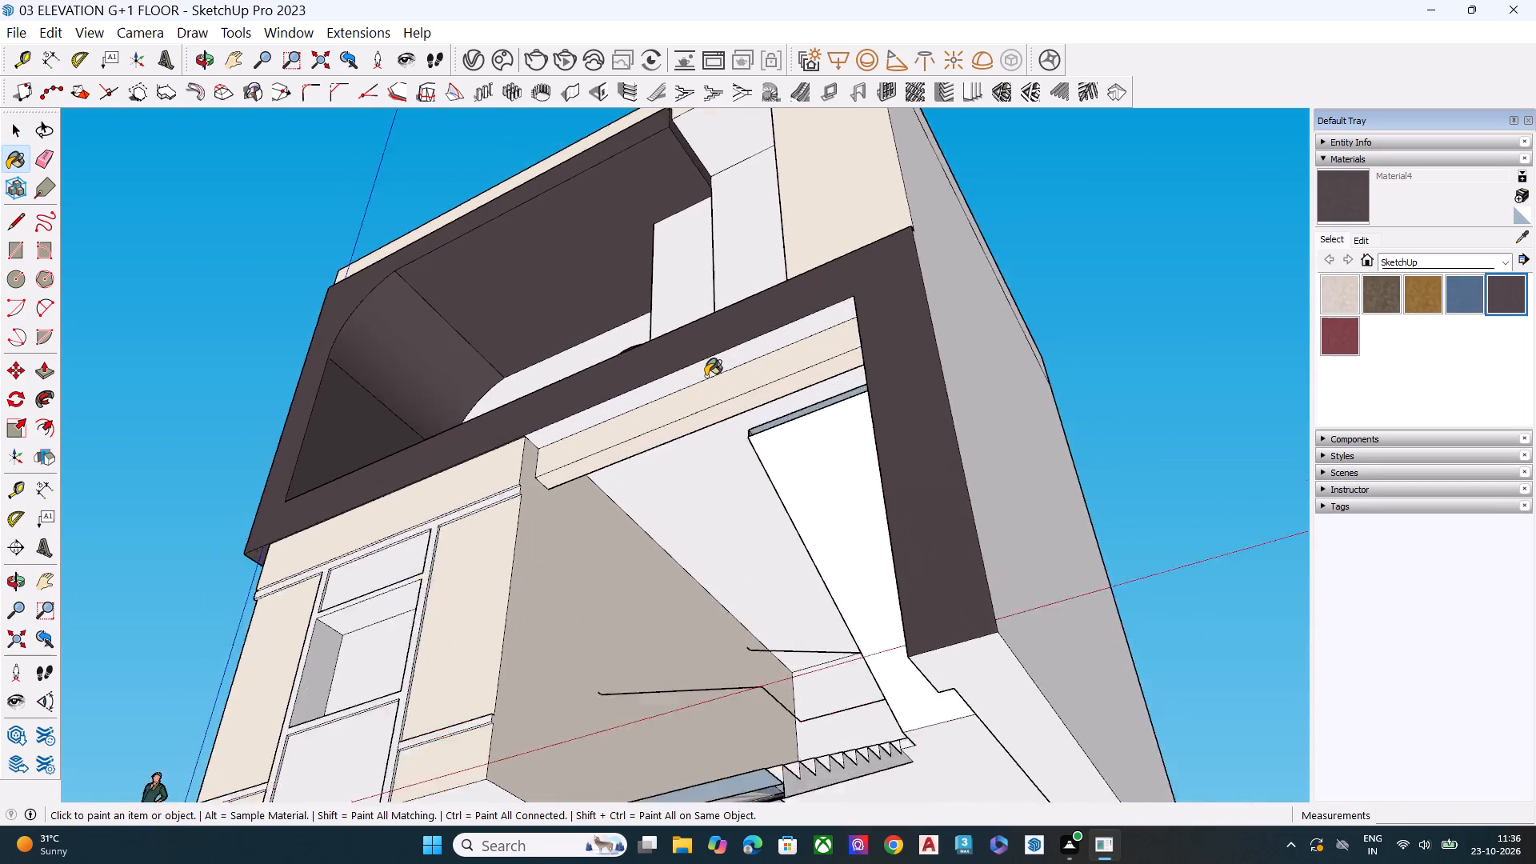
pyautogui.scroll(5, 706, 376)
pyautogui.click(711, 363)
# Paint the recessed upper-floor wall around the window and arched door with the light beige Material from the library.
pyautogui.press('space')
pyautogui.click(1335, 296)
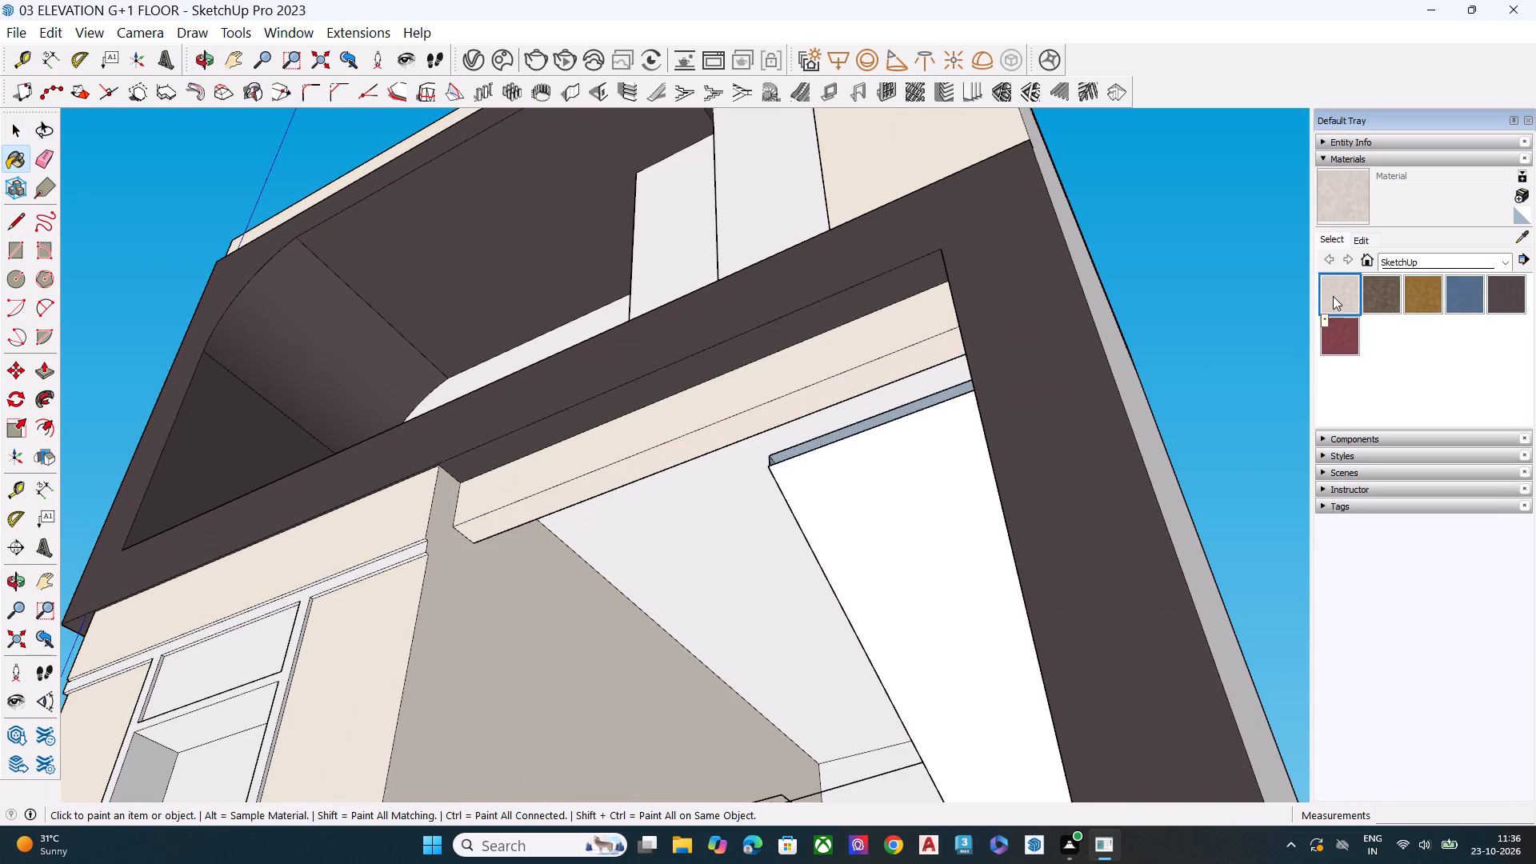
pyautogui.click(1361, 243)
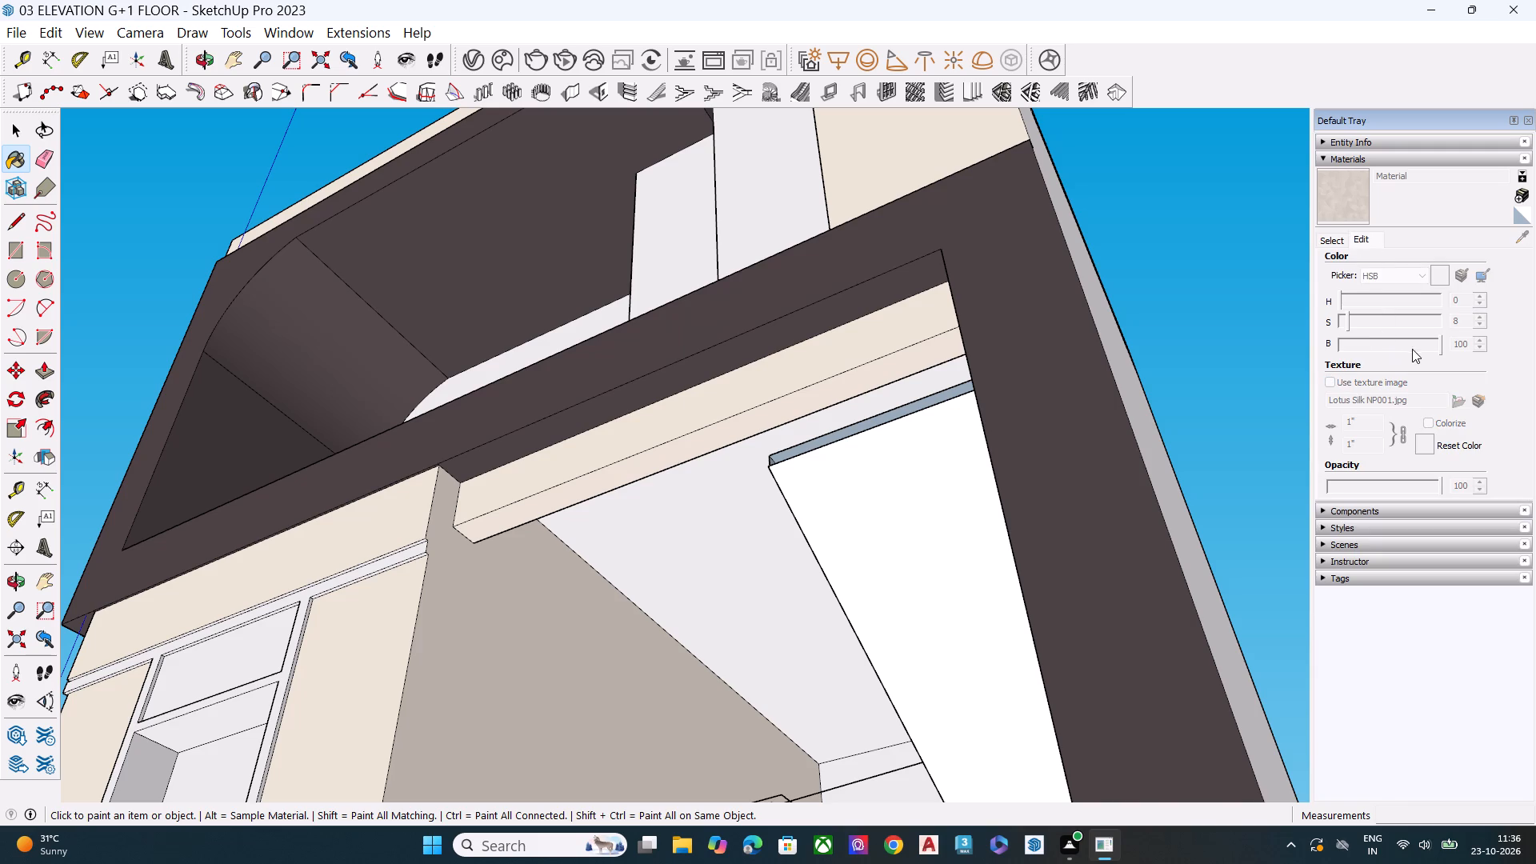
pyautogui.click(1352, 216)
pyautogui.scroll(-8, 831, 461)
pyautogui.moveTo(702, 488); pyautogui.dragTo(726, 645, button='middle')
pyautogui.scroll(-1, 702, 488)
pyautogui.scroll(2, 635, 412)
pyautogui.scroll(-1, 635, 402)
pyautogui.scroll(5, 635, 398)
pyautogui.click(696, 354)
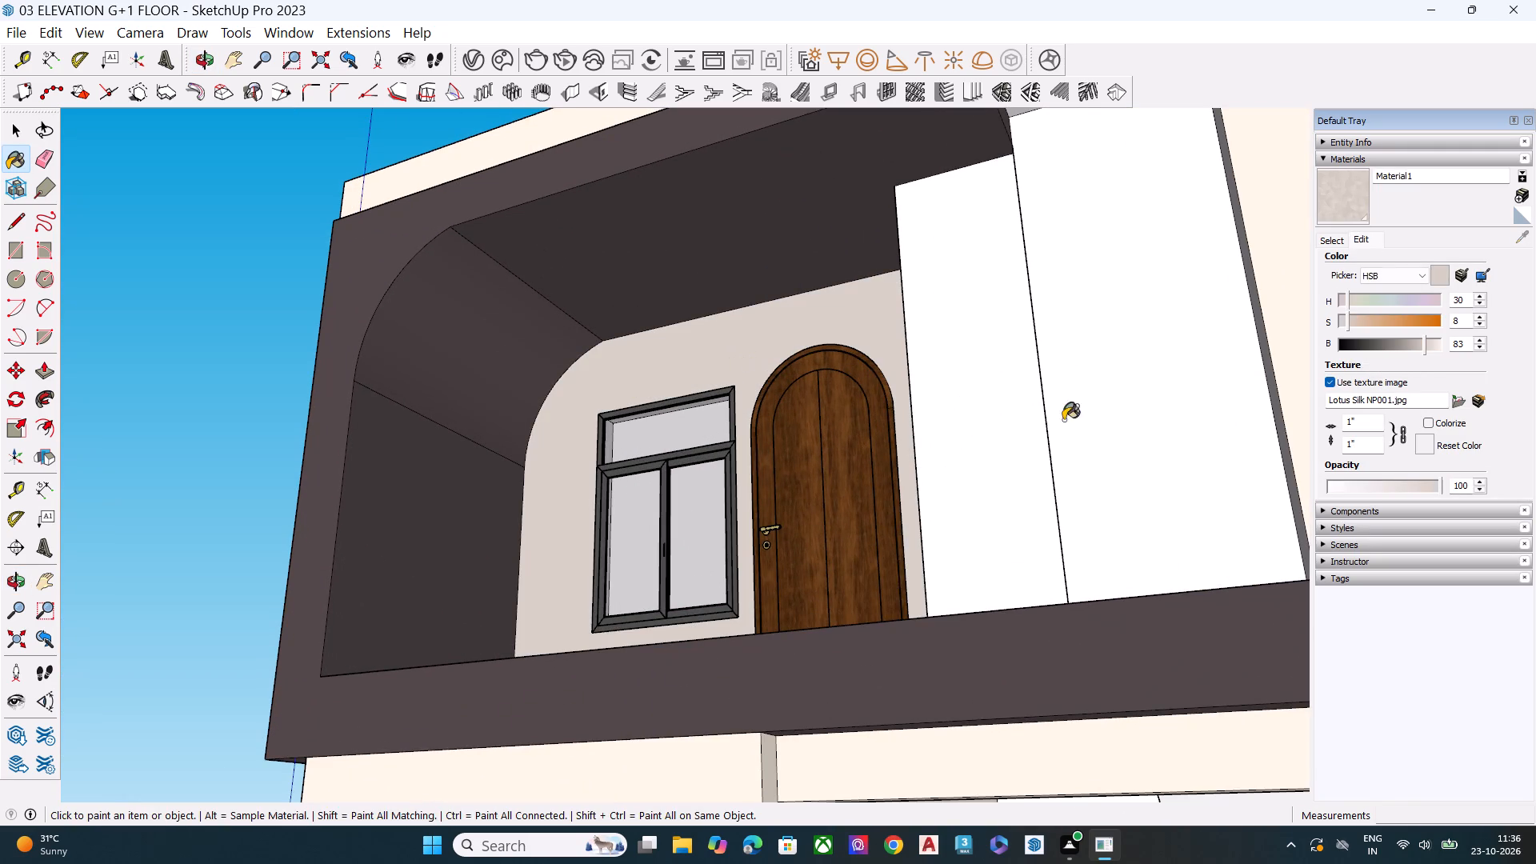
# Raise the brightness of the recessed wall's Material1 to the maximum.
pyautogui.moveTo(1422, 347); pyautogui.dragTo(1453, 351)
pyautogui.scroll(-6, 490, 376)
pyautogui.press('space')
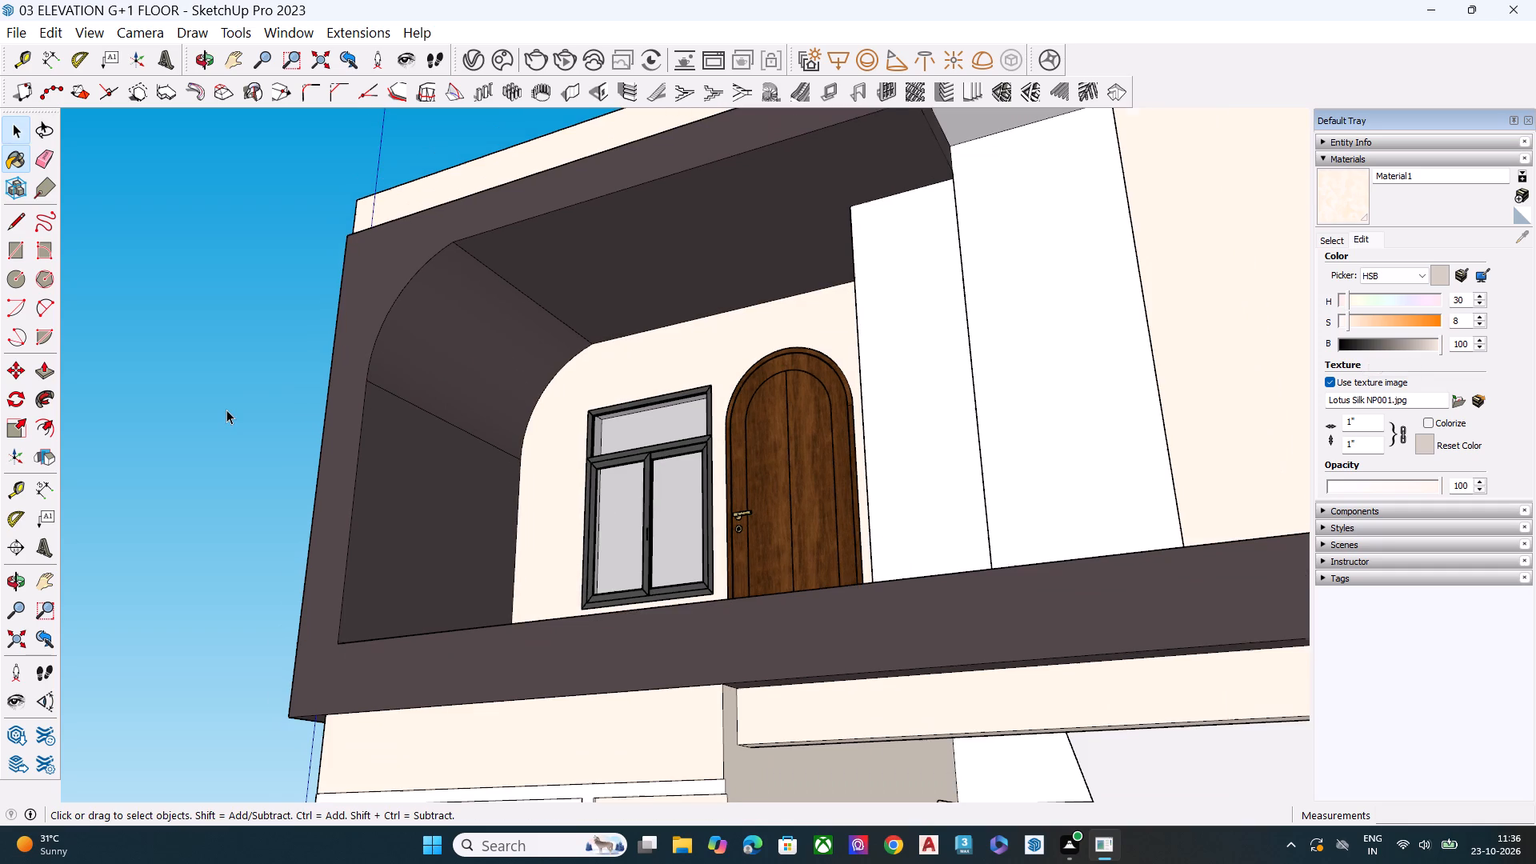
pyautogui.click(226, 410)
# Examine the whole painted facade from the front and from a low side angle.
pyautogui.scroll(-3, 608, 338)
pyautogui.scroll(2, 636, 354)
pyautogui.scroll(-4, 639, 354)
pyautogui.moveTo(881, 460); pyautogui.dragTo(1173, 697, button='middle')
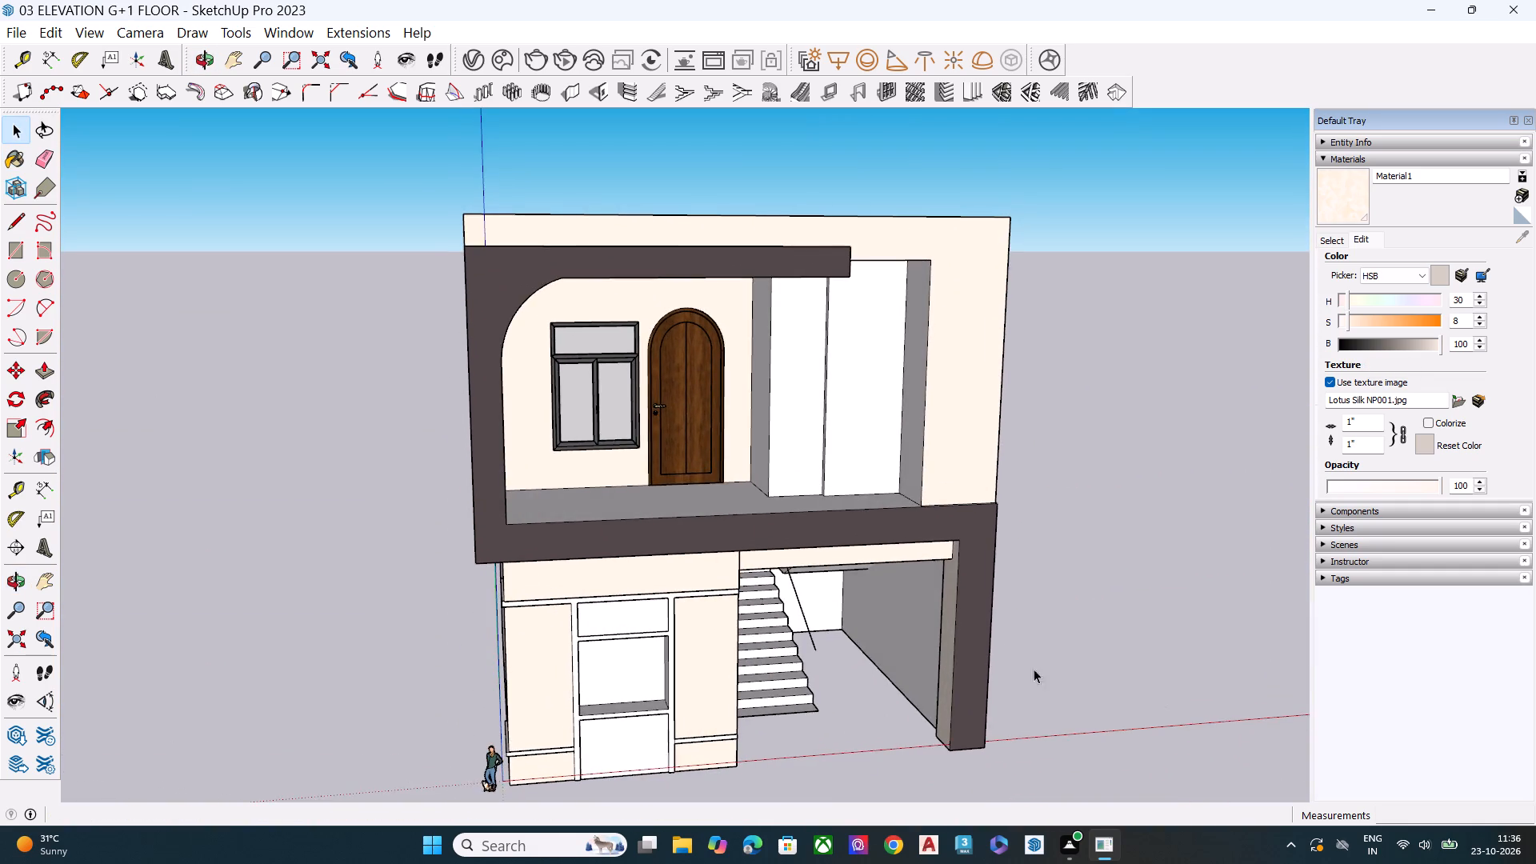
pyautogui.moveTo(850, 662); pyautogui.dragTo(924, 565, button='middle')
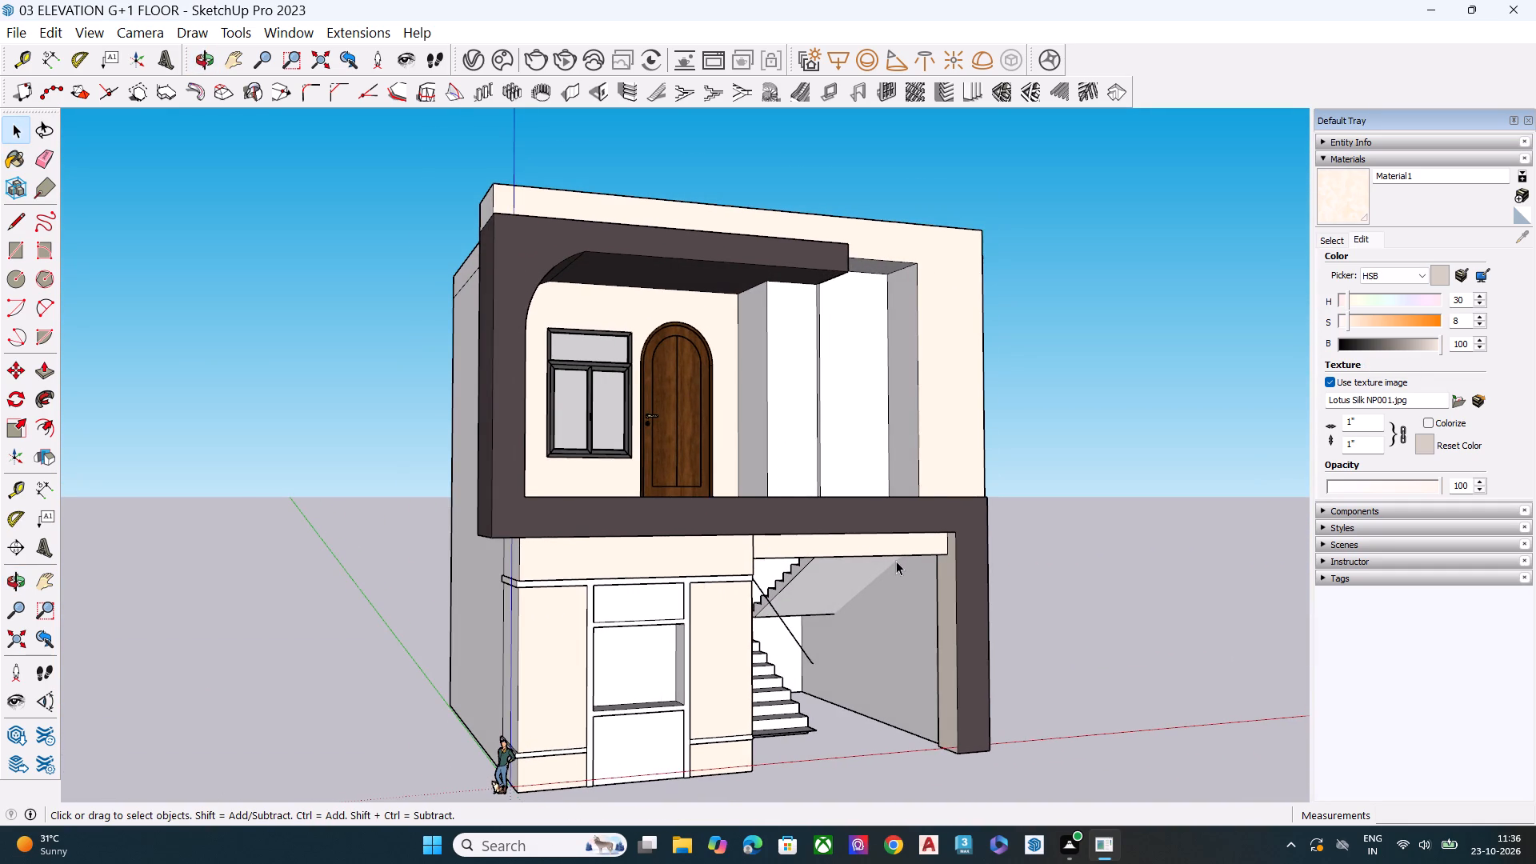
pyautogui.scroll(1, 896, 561)
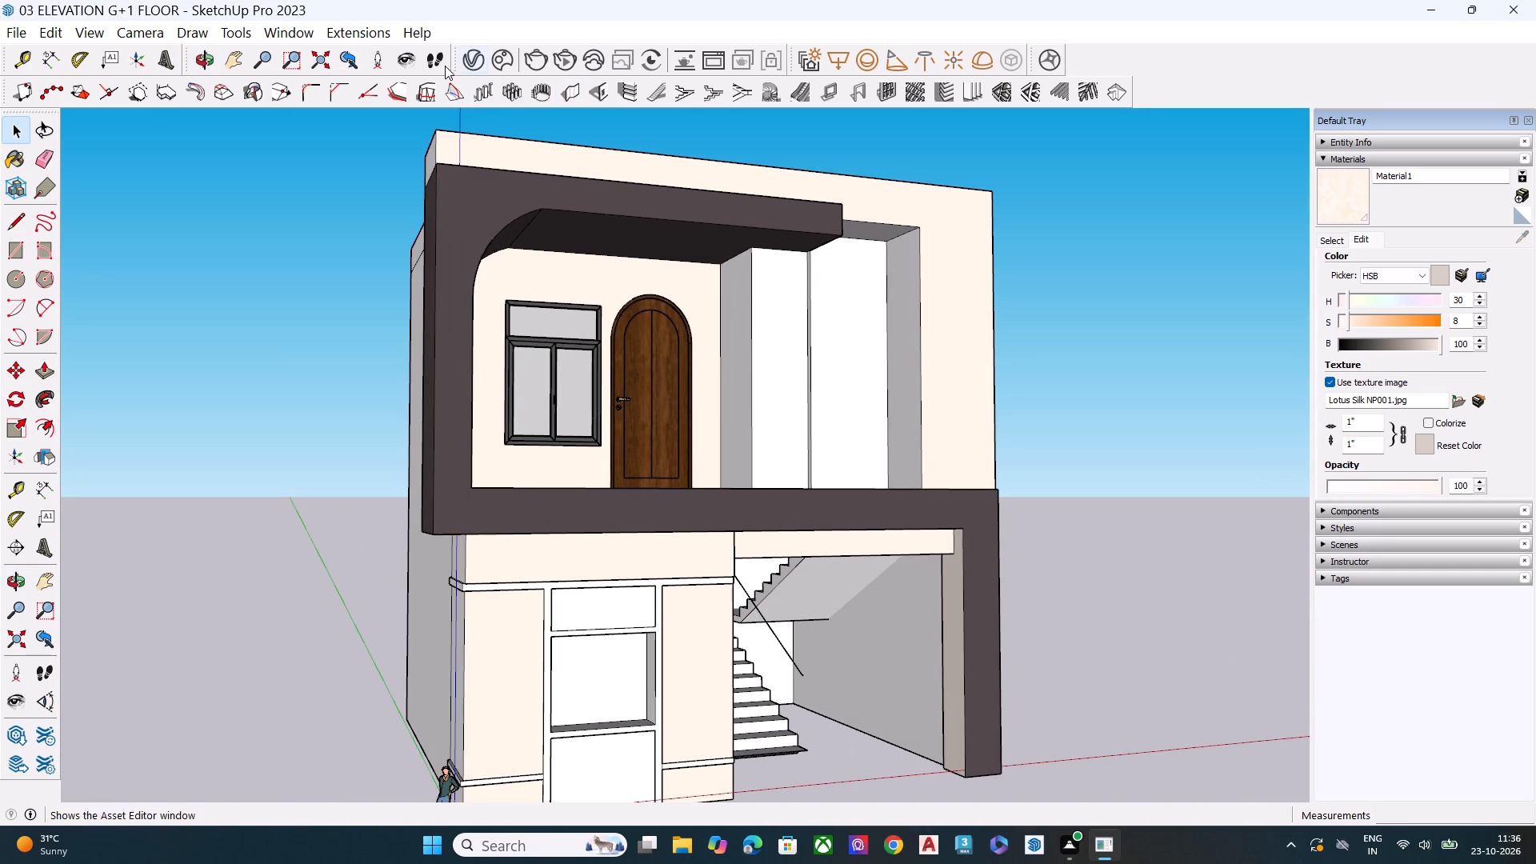
# Download the Bricks A04 100cm material from the Bricks category of the Chaos Cosmos online library.
pyautogui.click(471, 67)
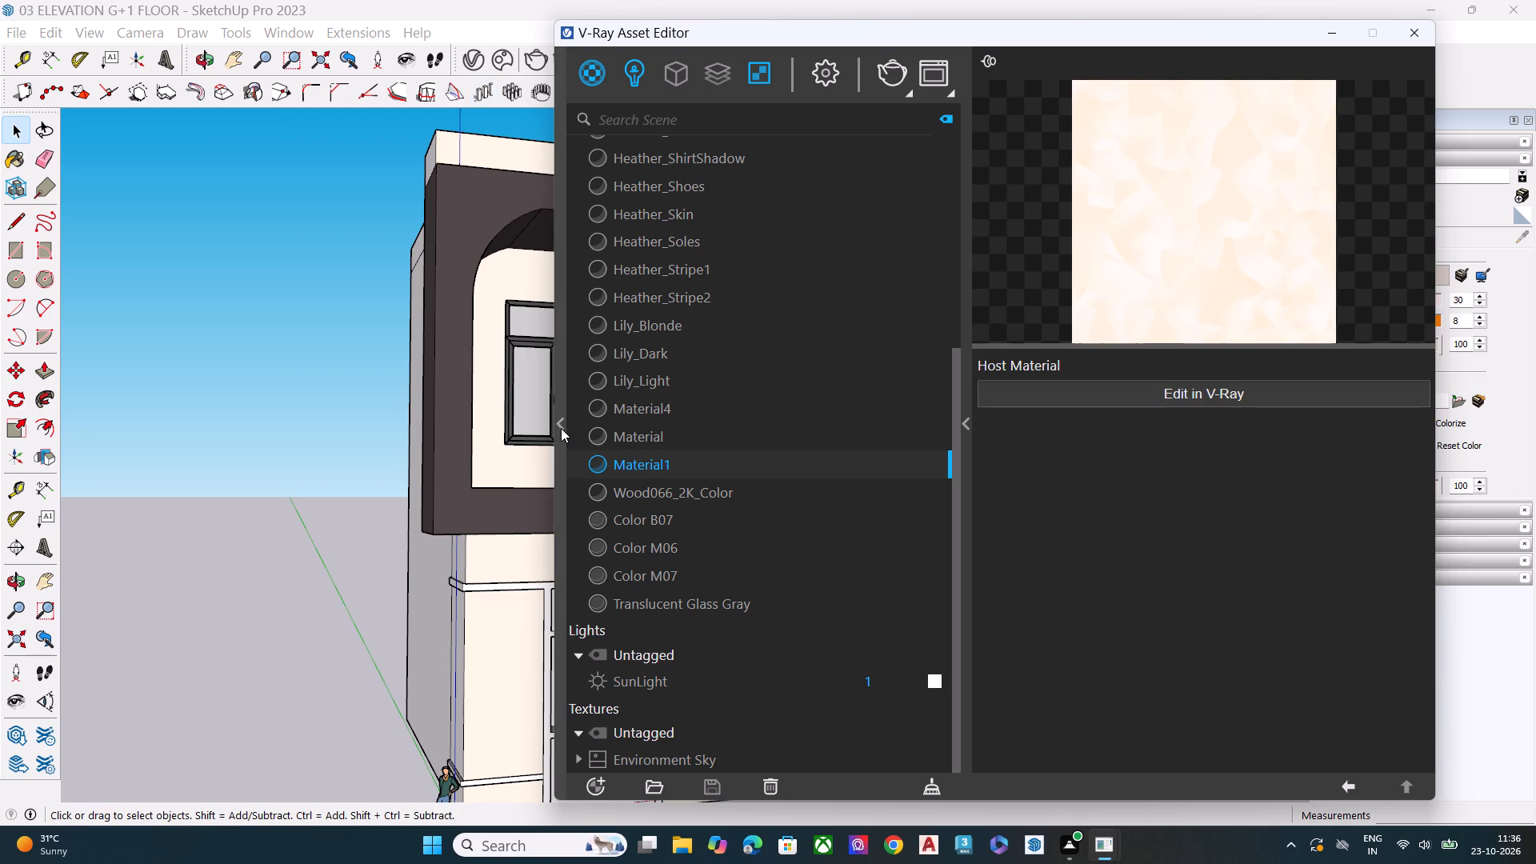
pyautogui.click(561, 428)
pyautogui.click(446, 144)
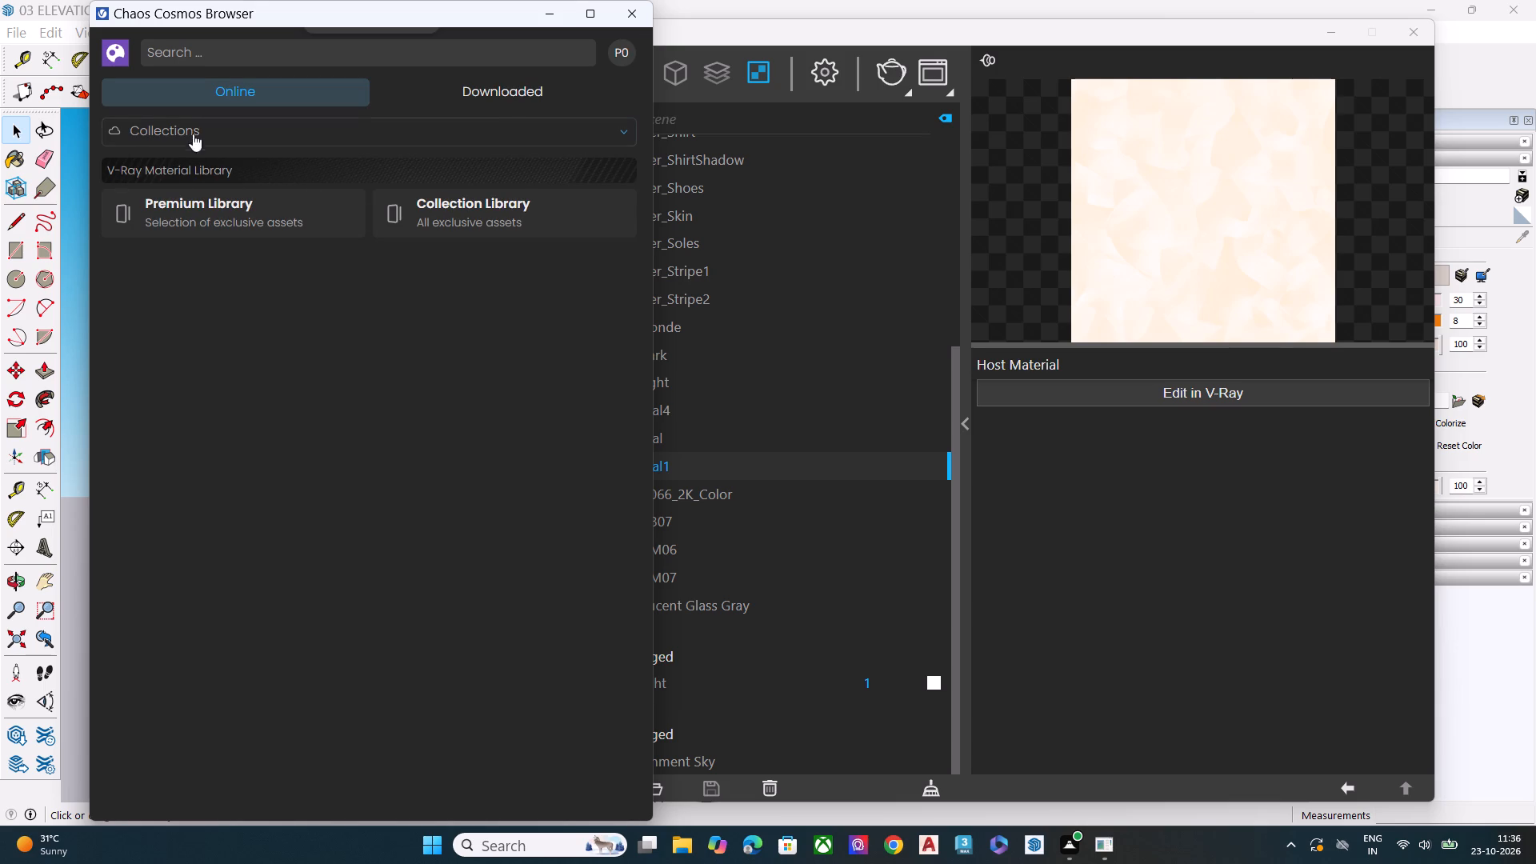
pyautogui.click(313, 130)
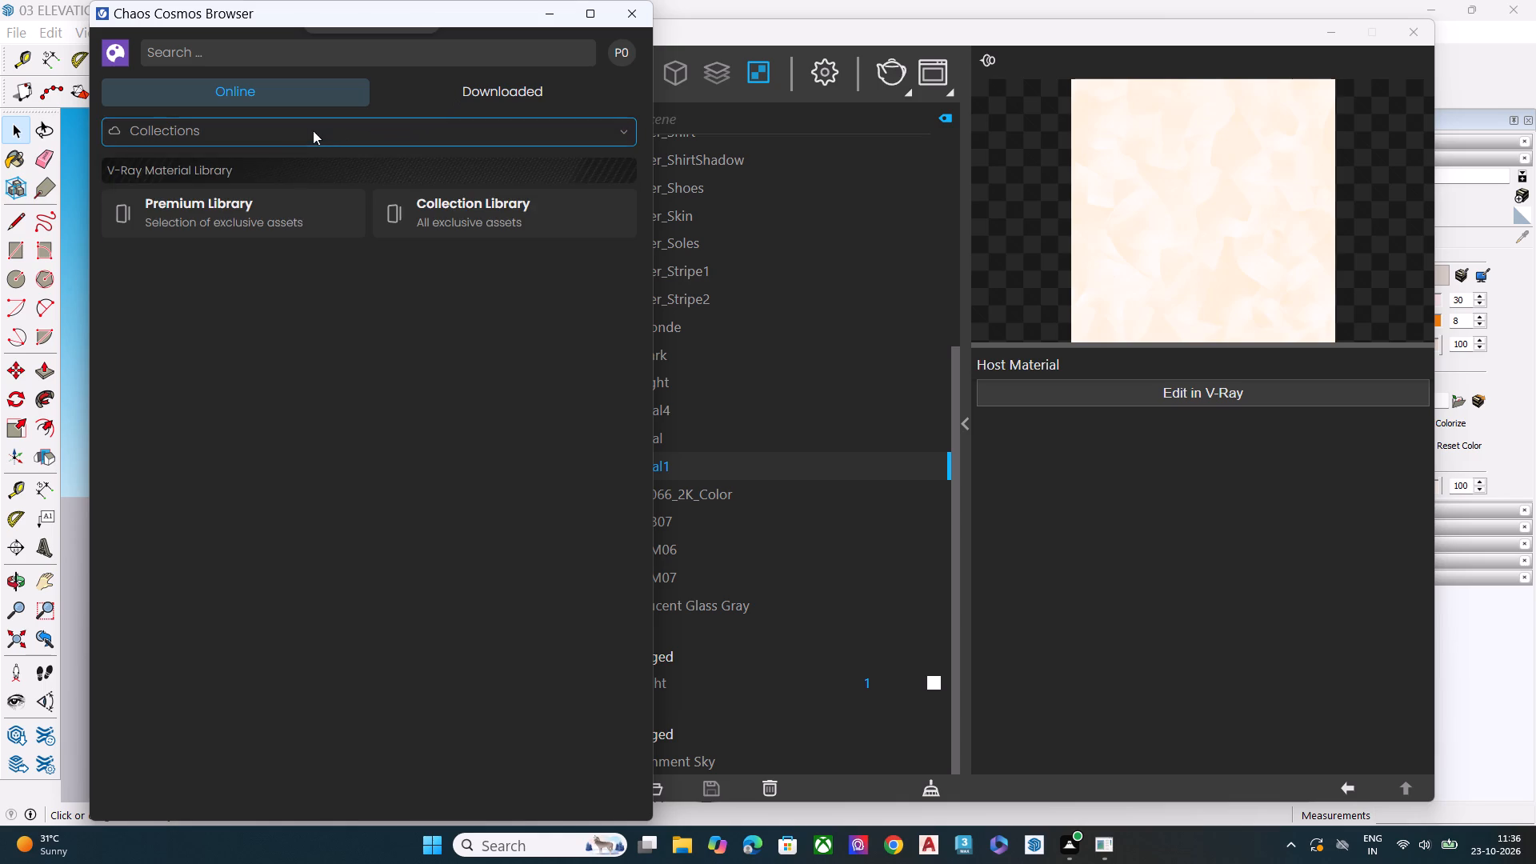
pyautogui.click(184, 210)
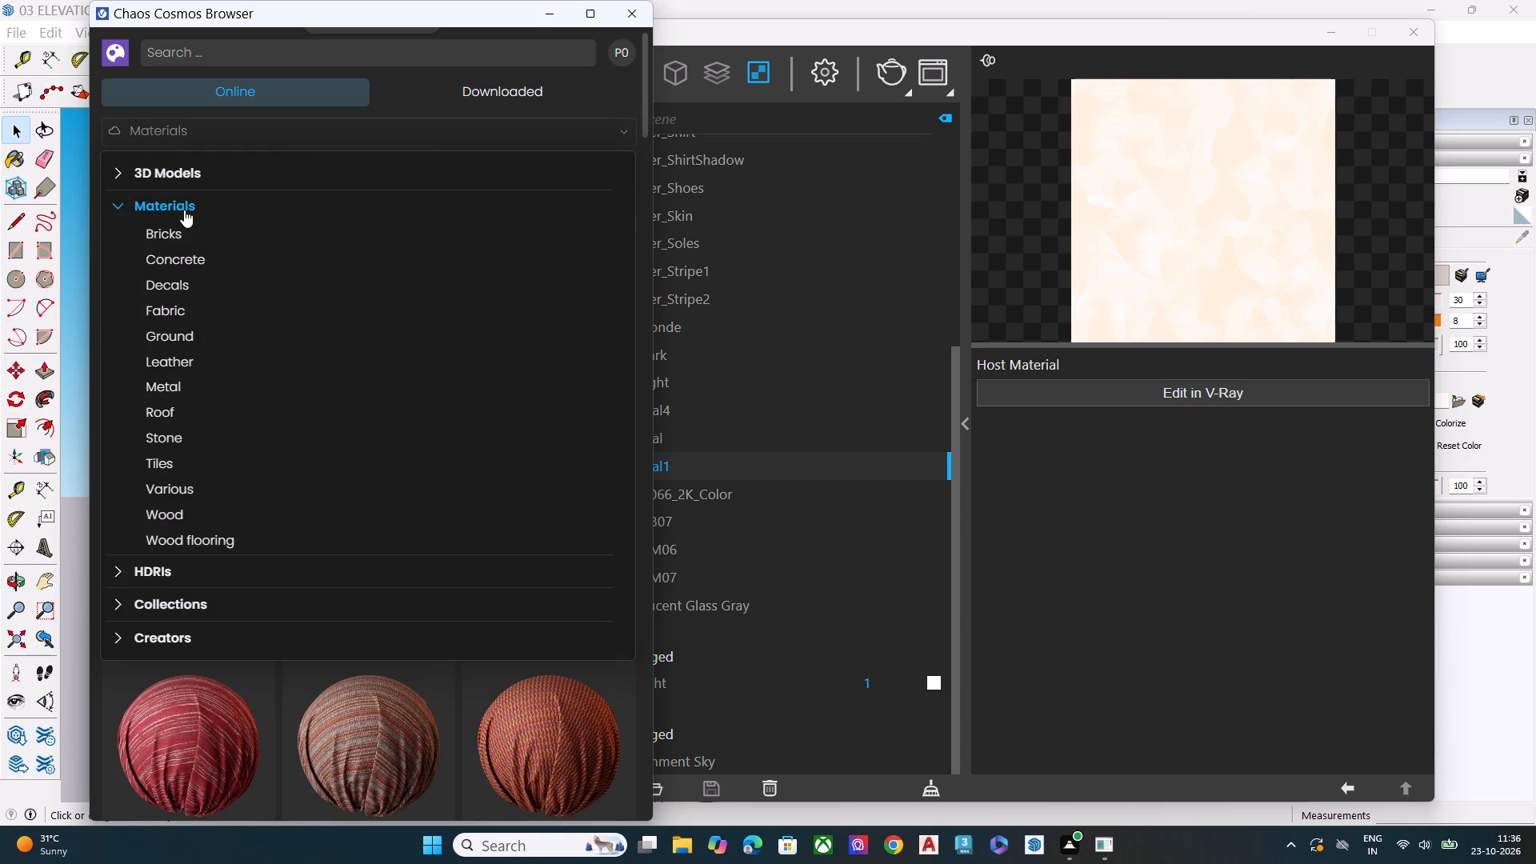
pyautogui.click(159, 233)
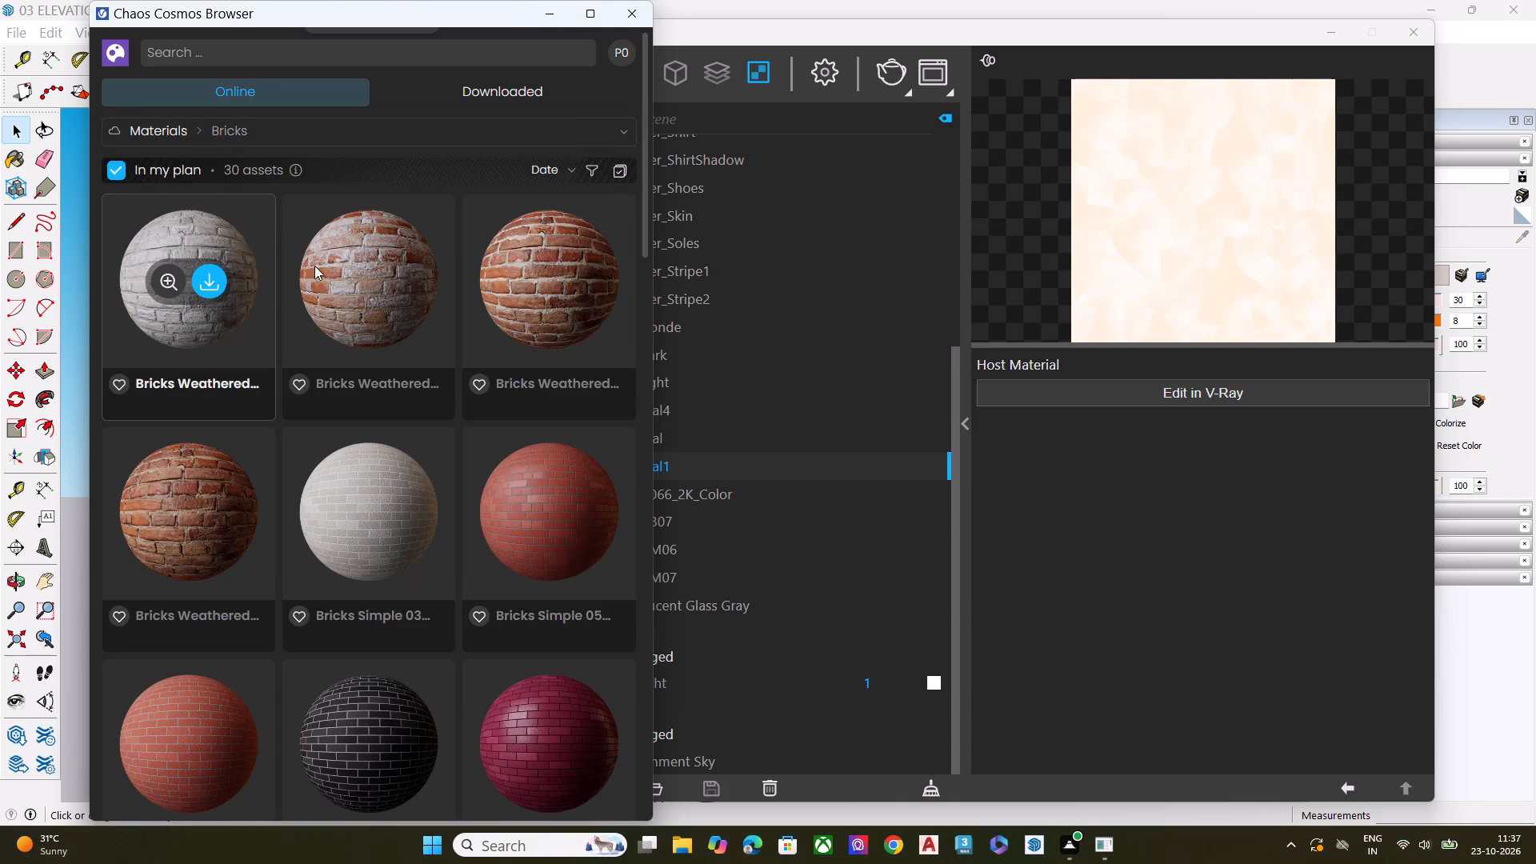
pyautogui.scroll(-1, 476, 345)
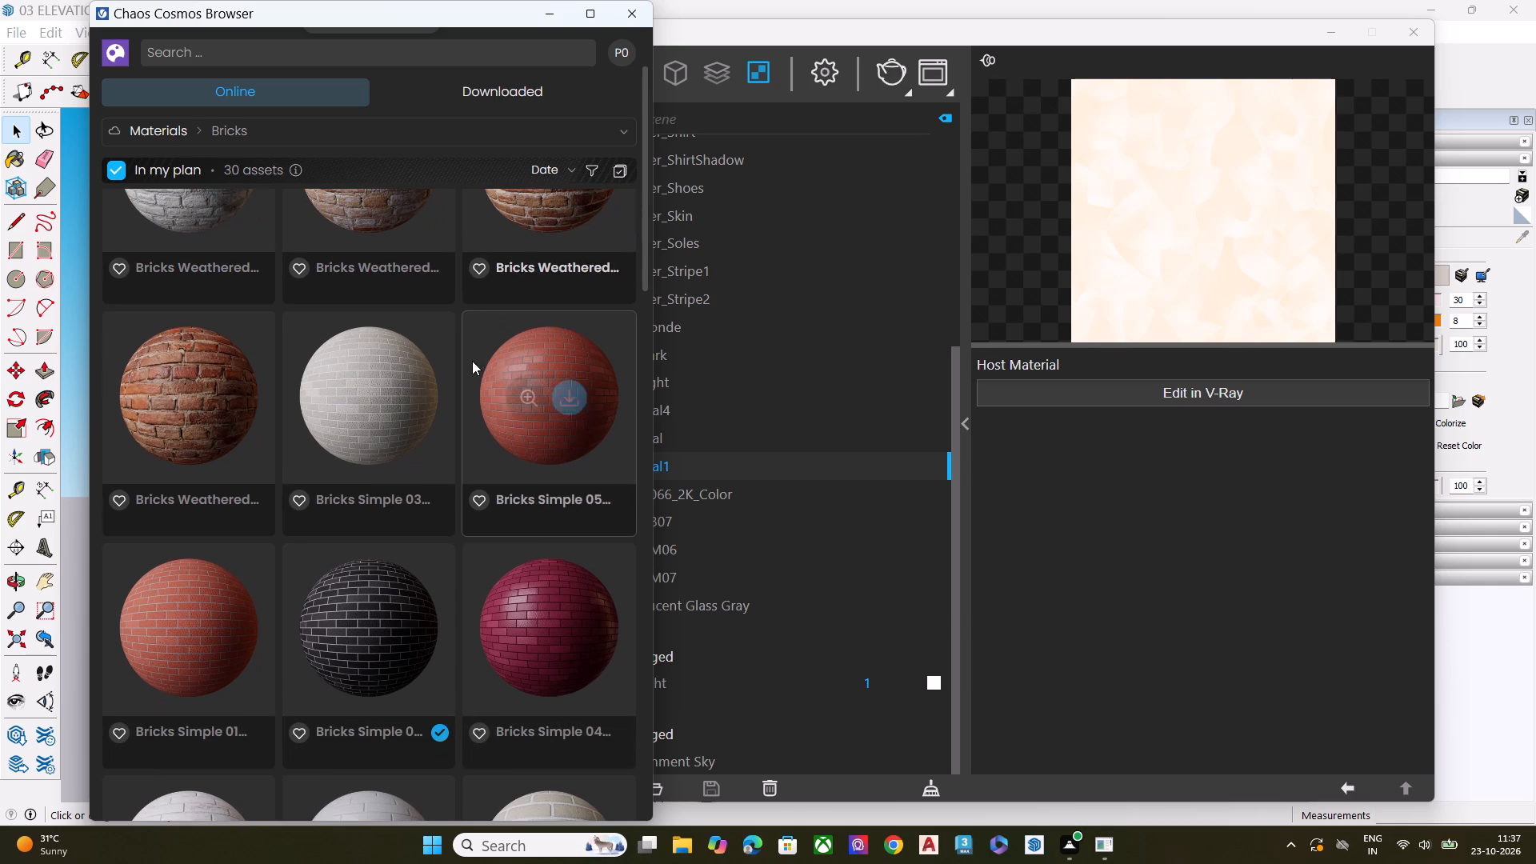
pyautogui.scroll(-4, 408, 424)
pyautogui.scroll(1, 399, 444)
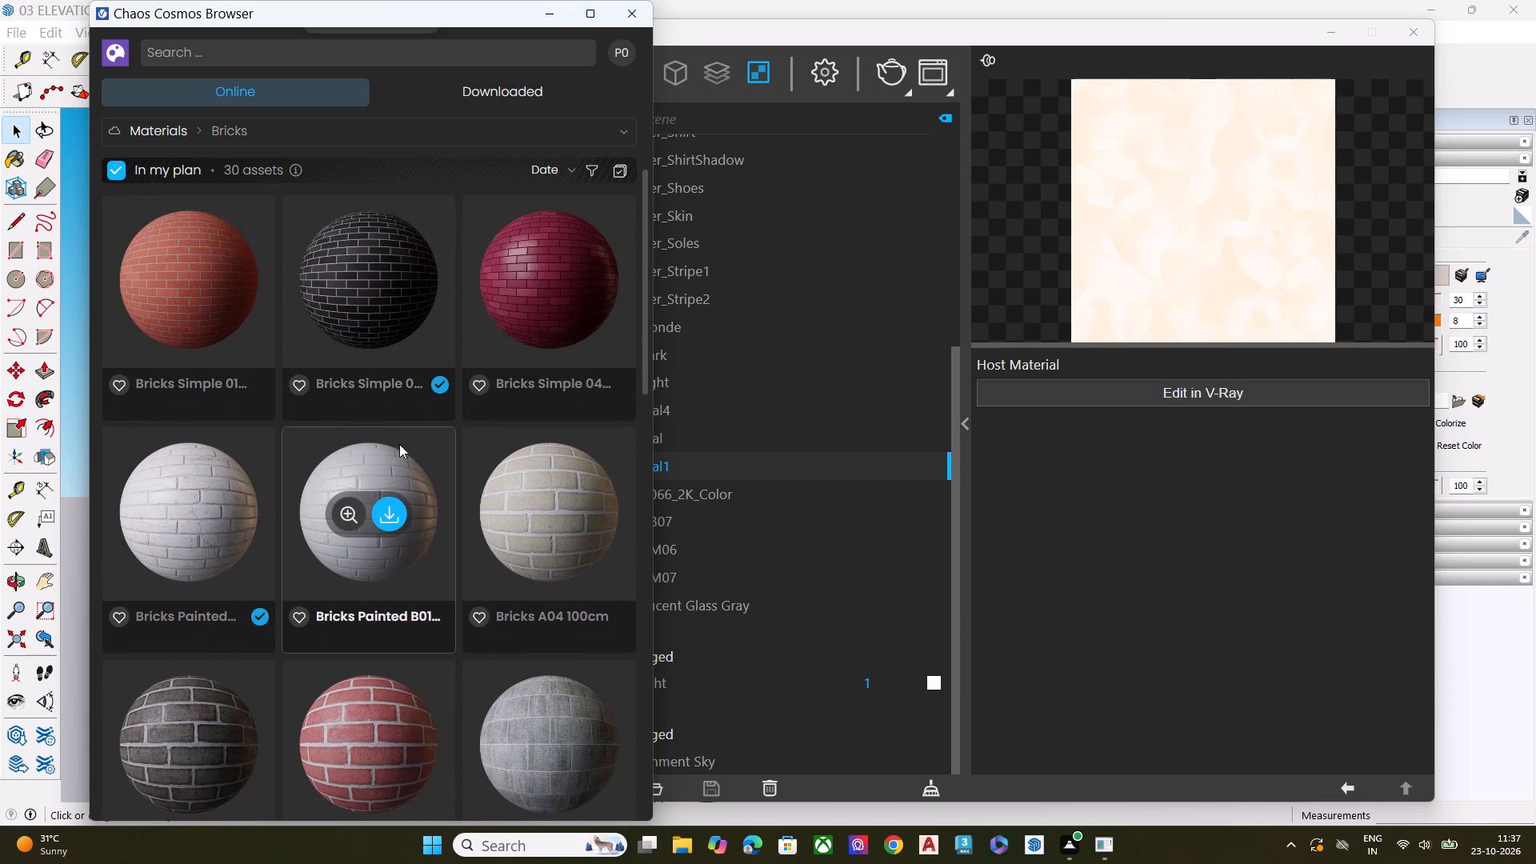
pyautogui.click(574, 514)
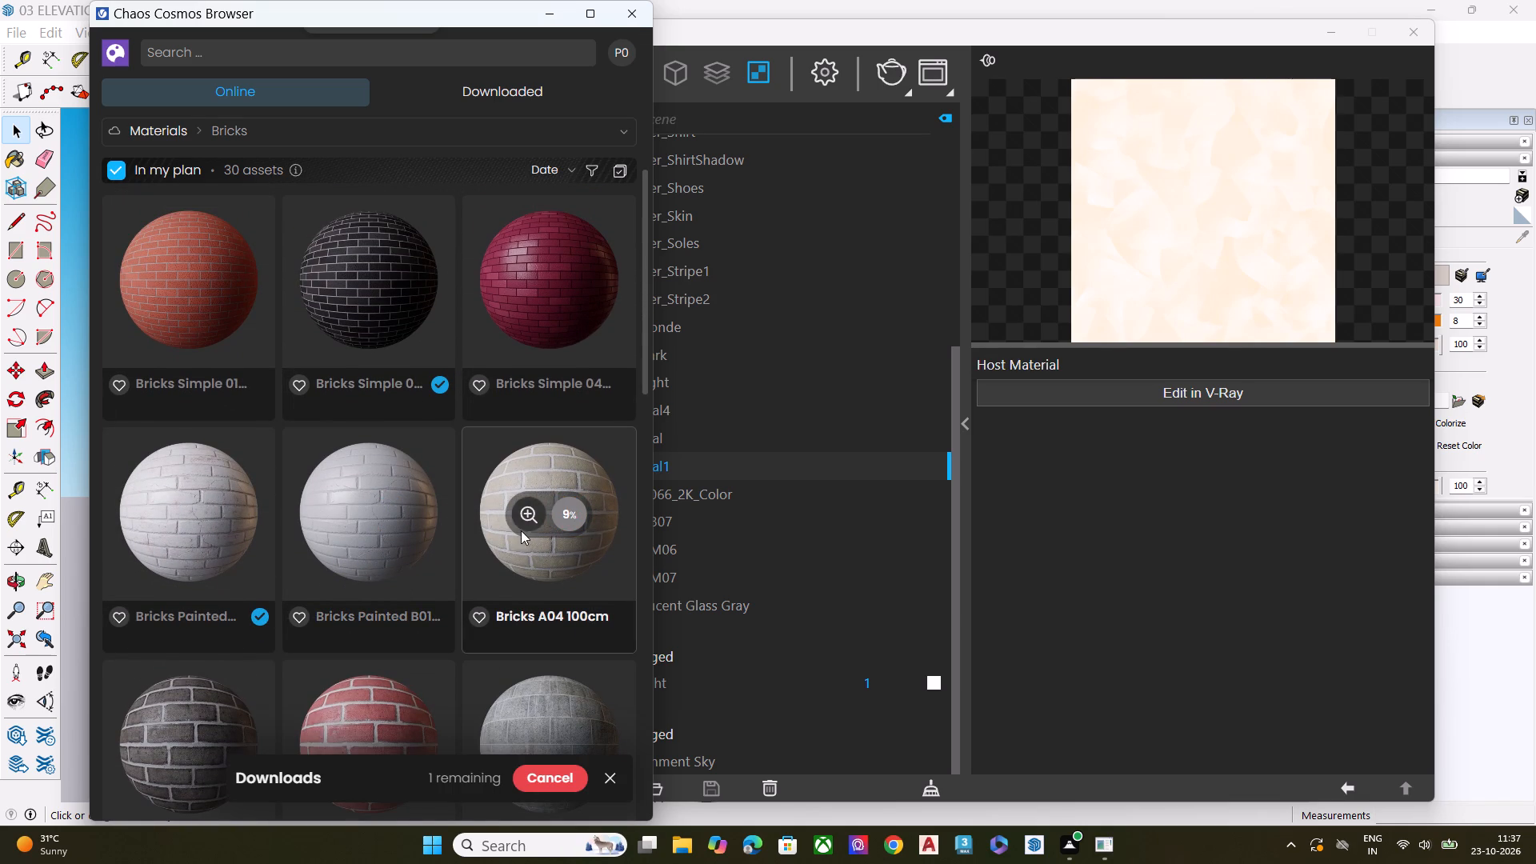
# Look through the remaining Bricks materials in the online library for a suitable facade finish.
pyautogui.scroll(-3, 384, 484)
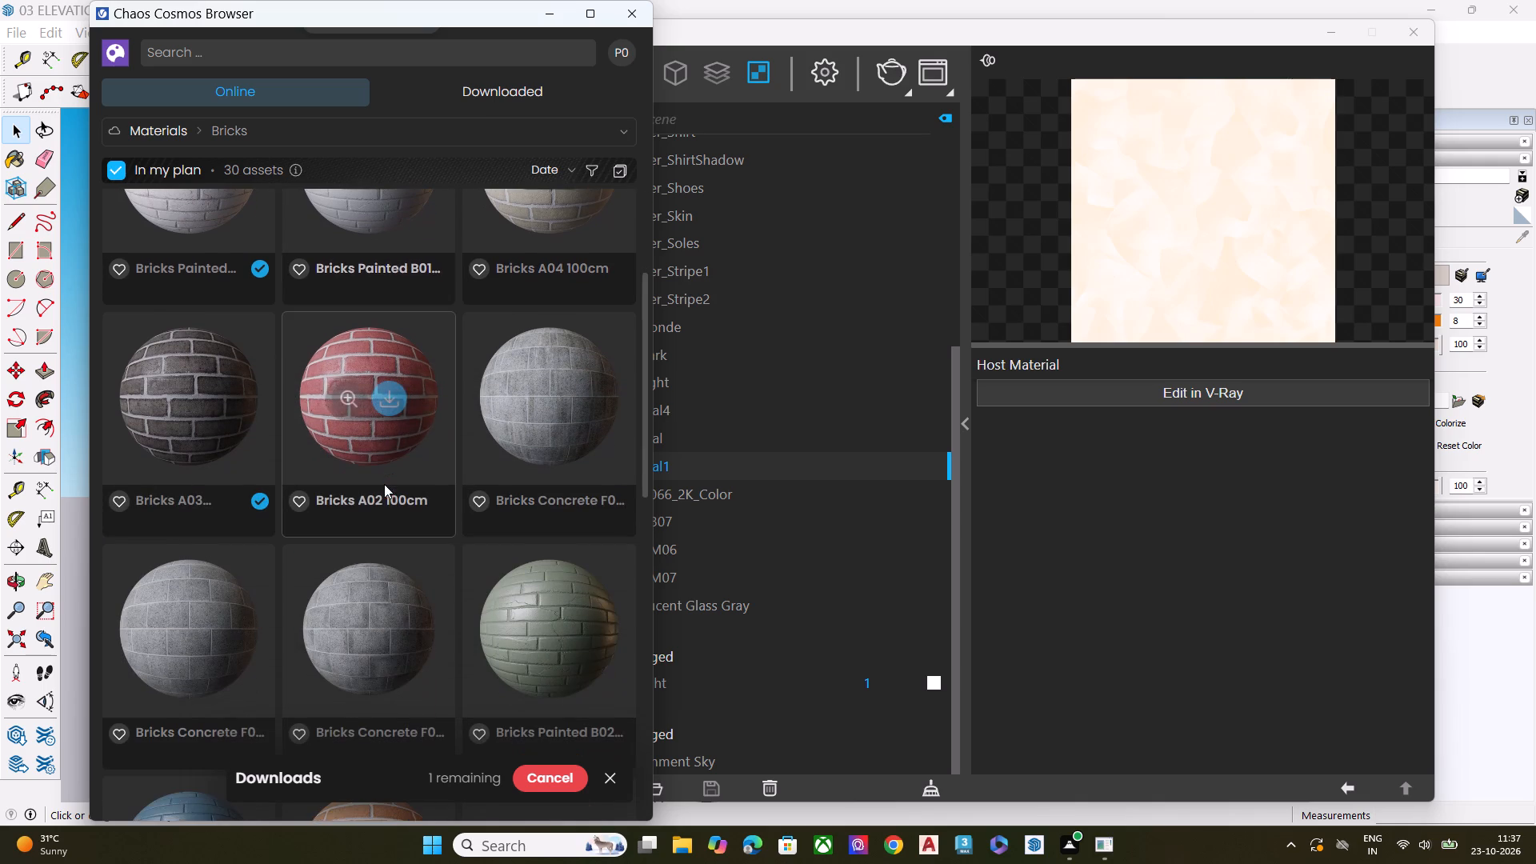
pyautogui.scroll(-7, 378, 482)
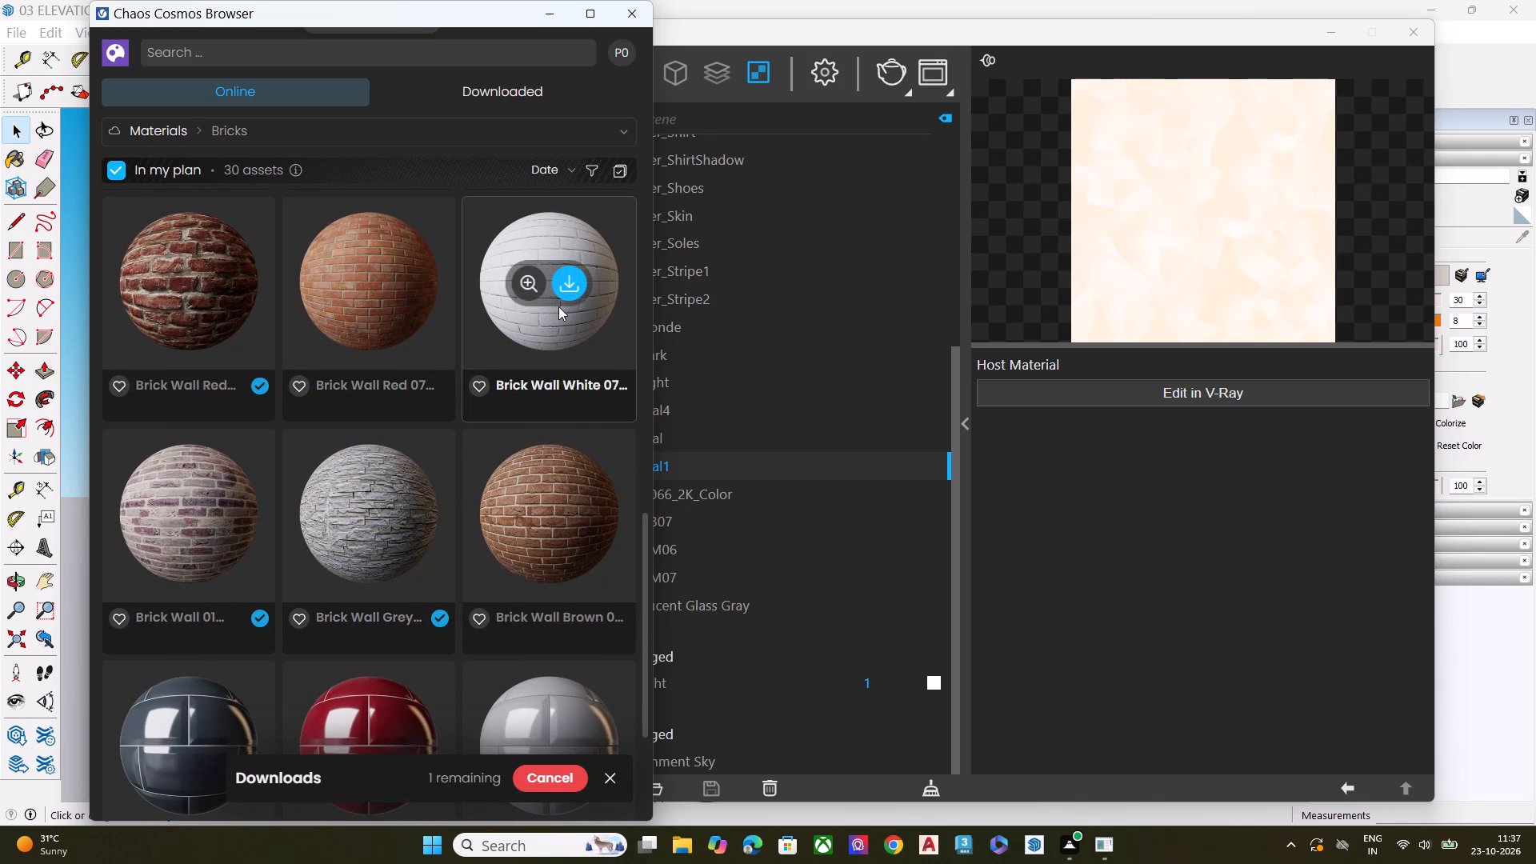
pyautogui.scroll(-2, 369, 552)
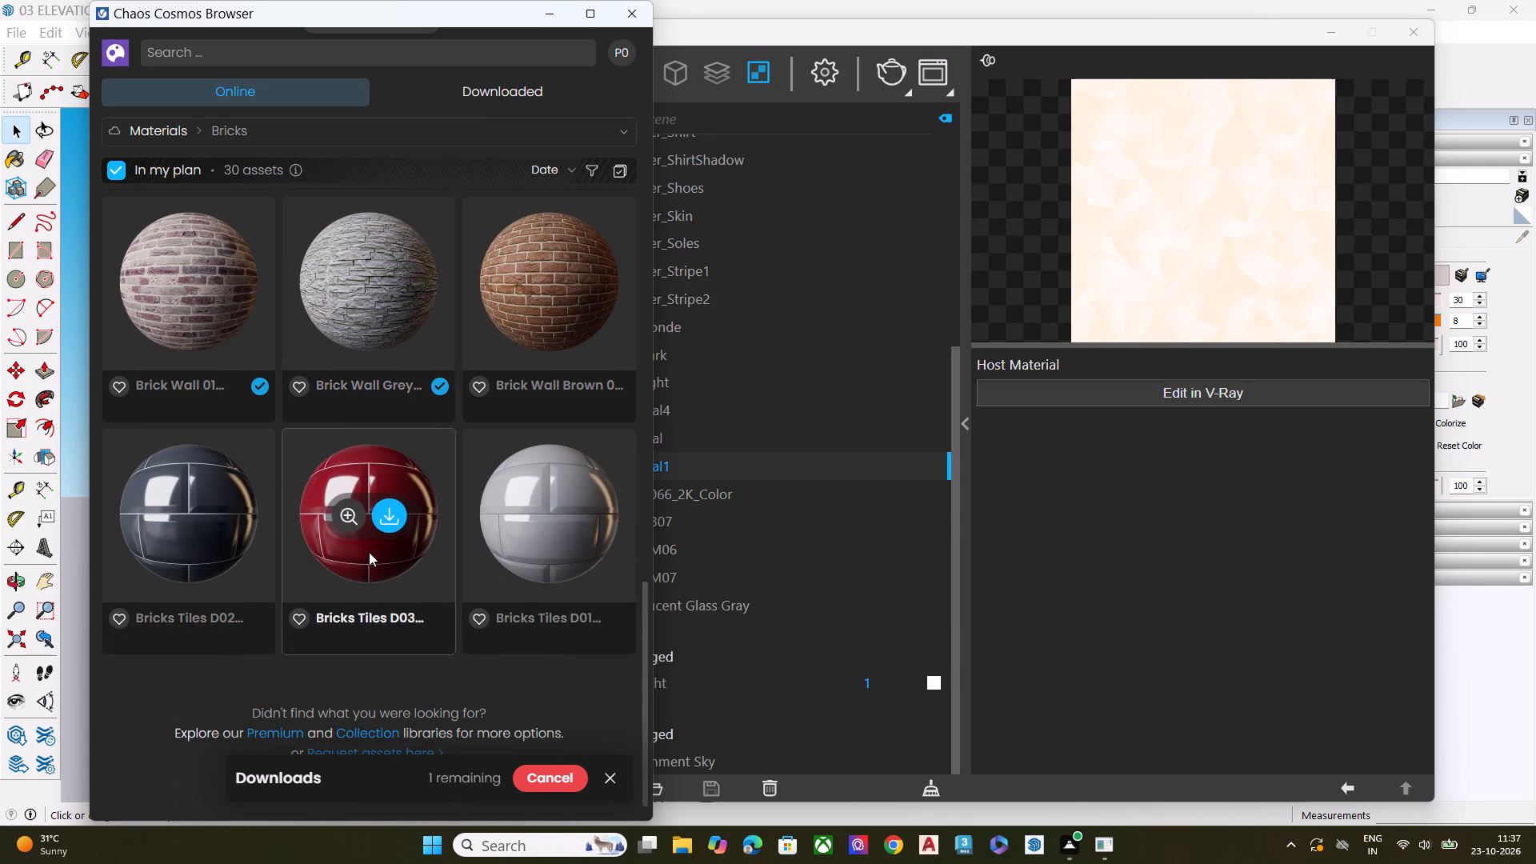
pyautogui.scroll(11, 367, 526)
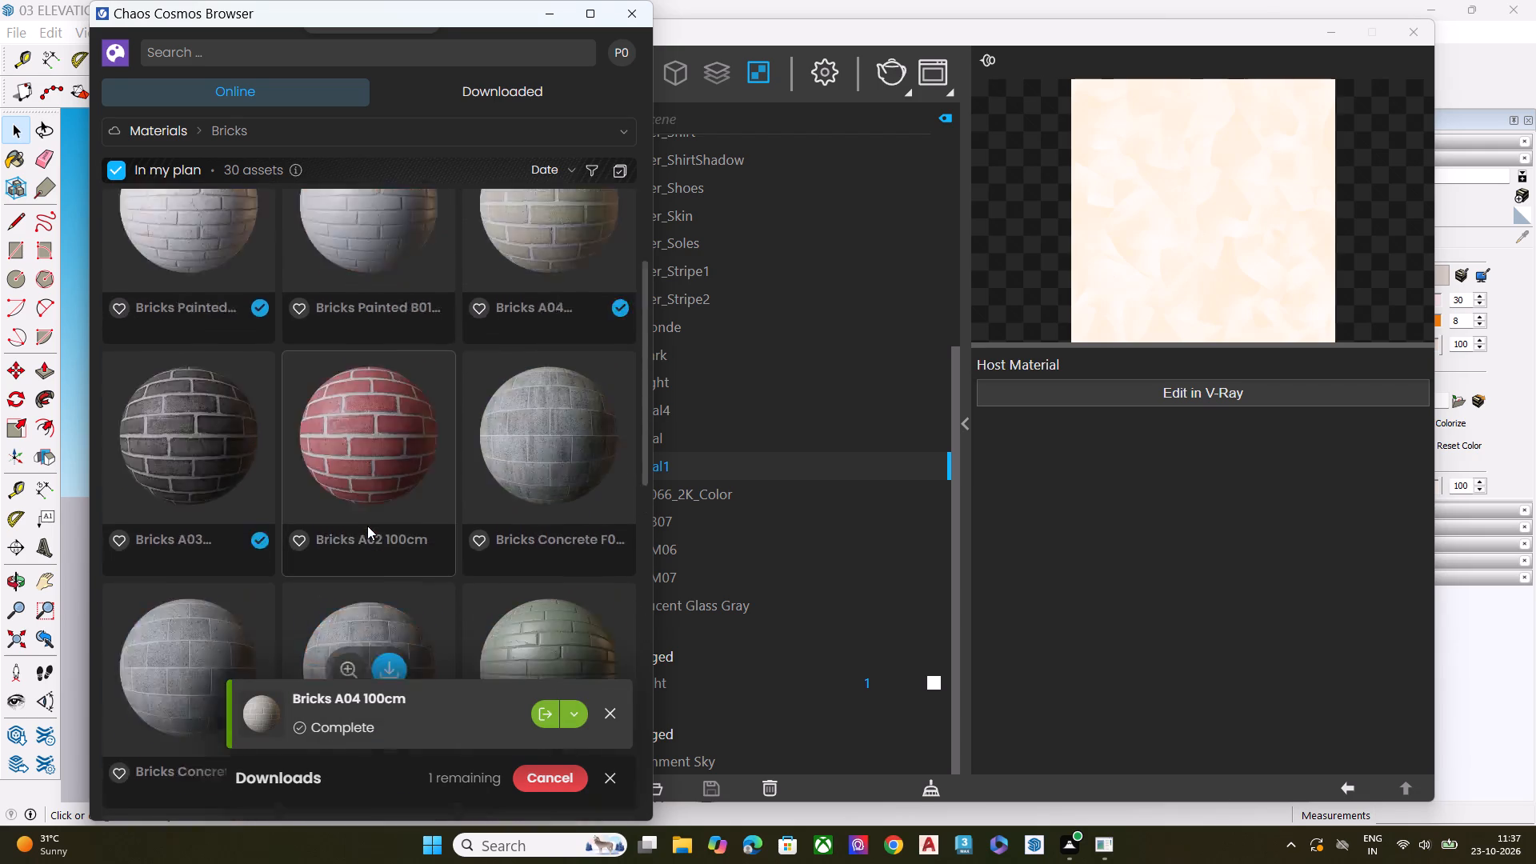
pyautogui.scroll(17, 367, 526)
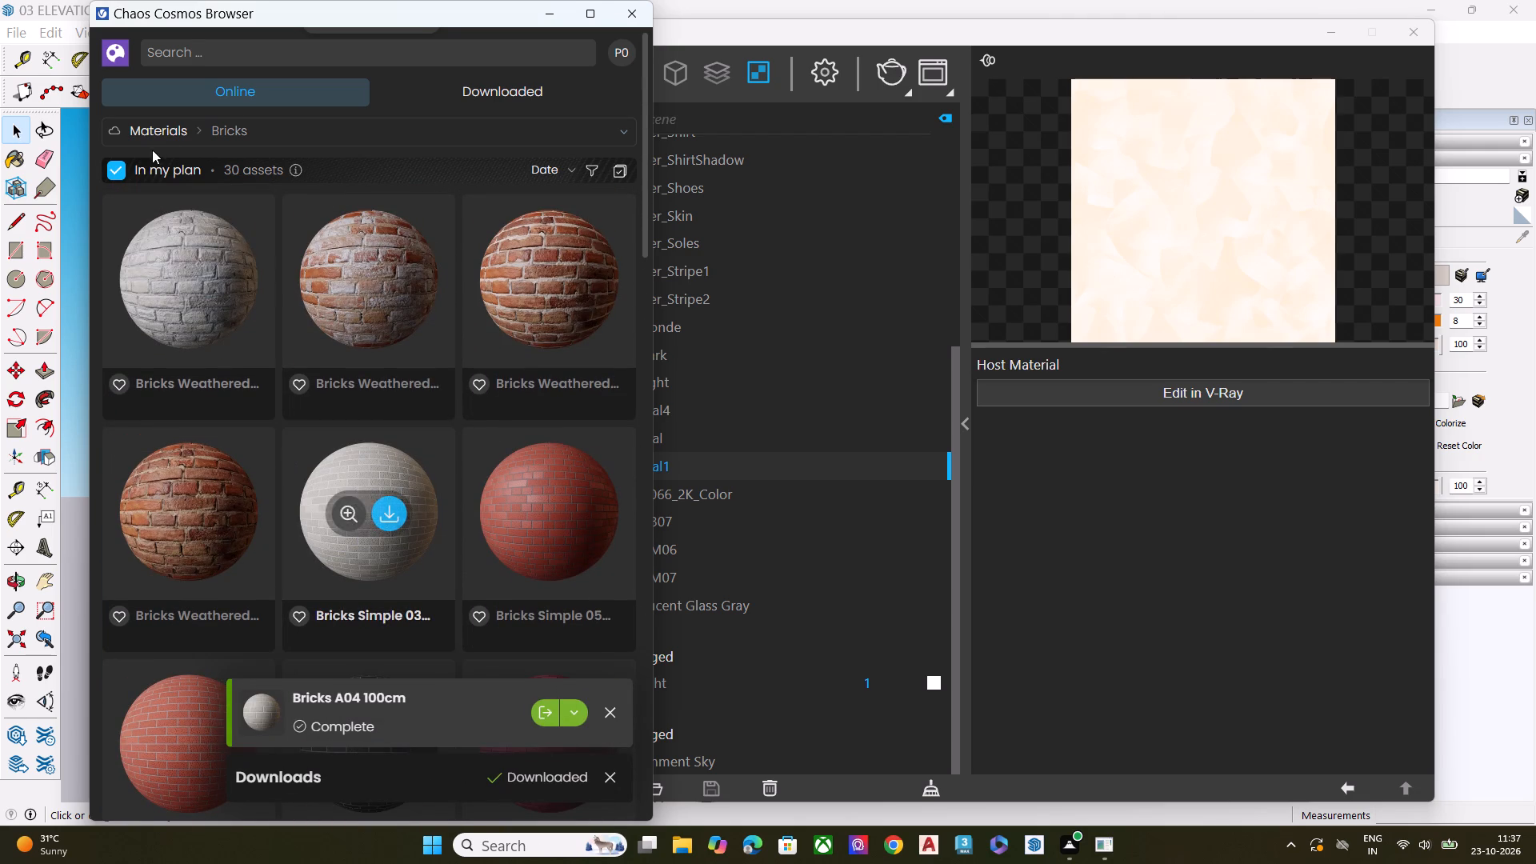
# Look through the Concrete materials in the online library for a facade finish.
pyautogui.click(207, 129)
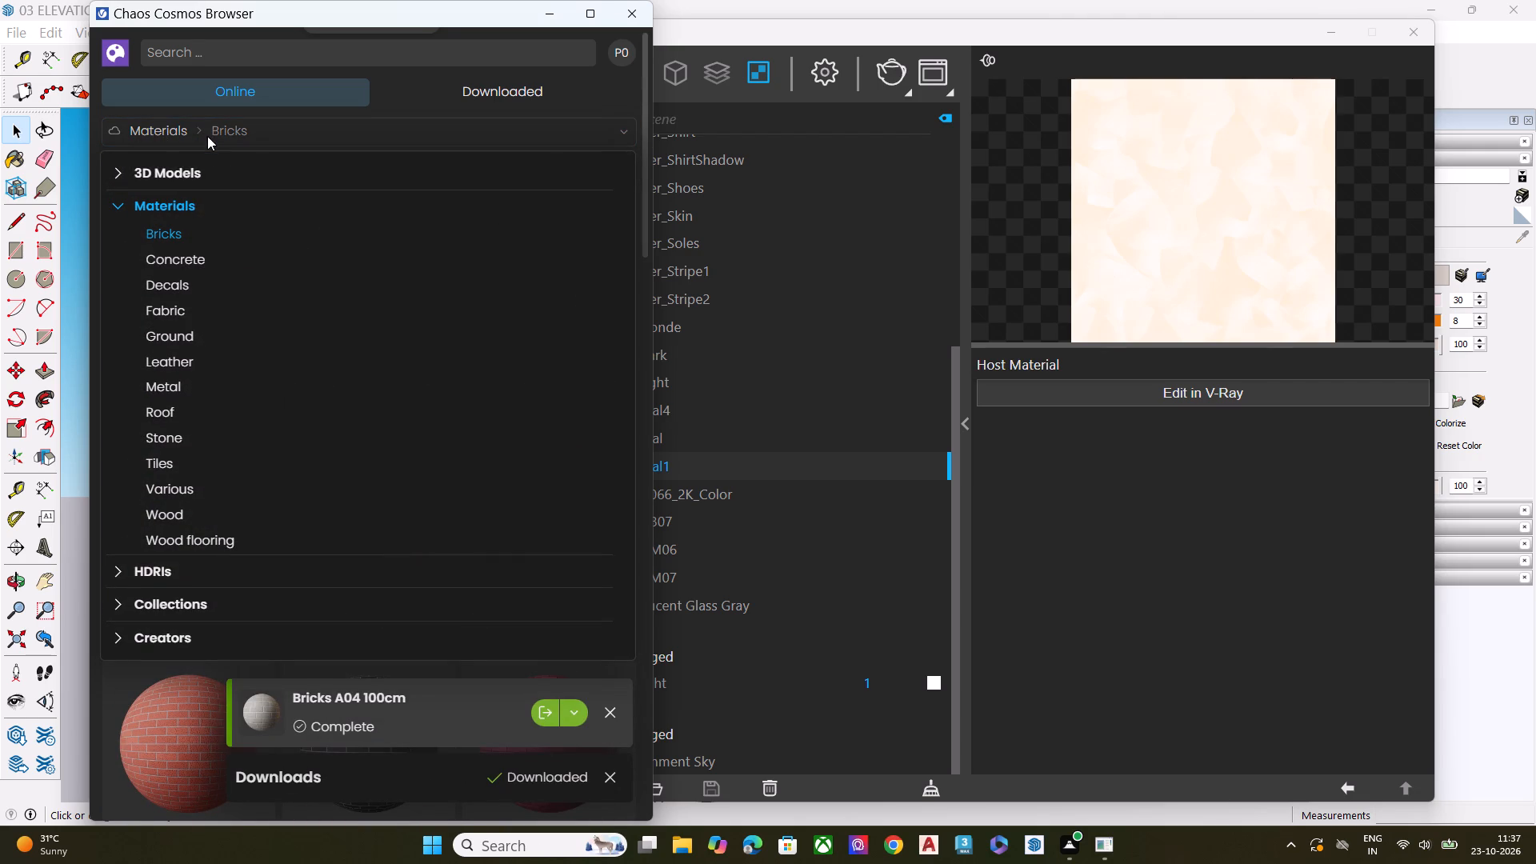
pyautogui.click(201, 253)
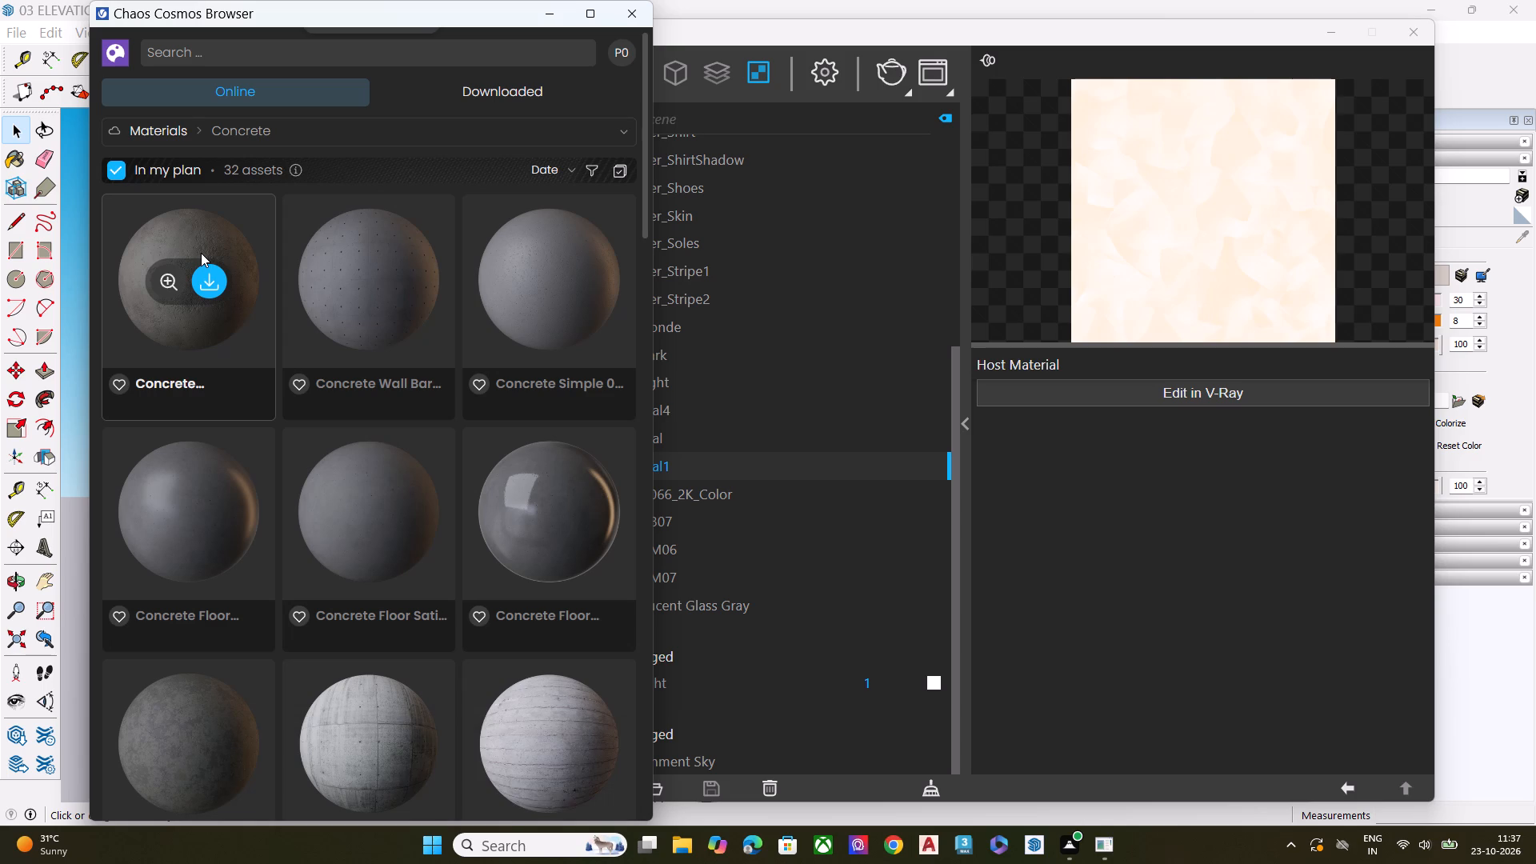
pyautogui.scroll(-3, 445, 454)
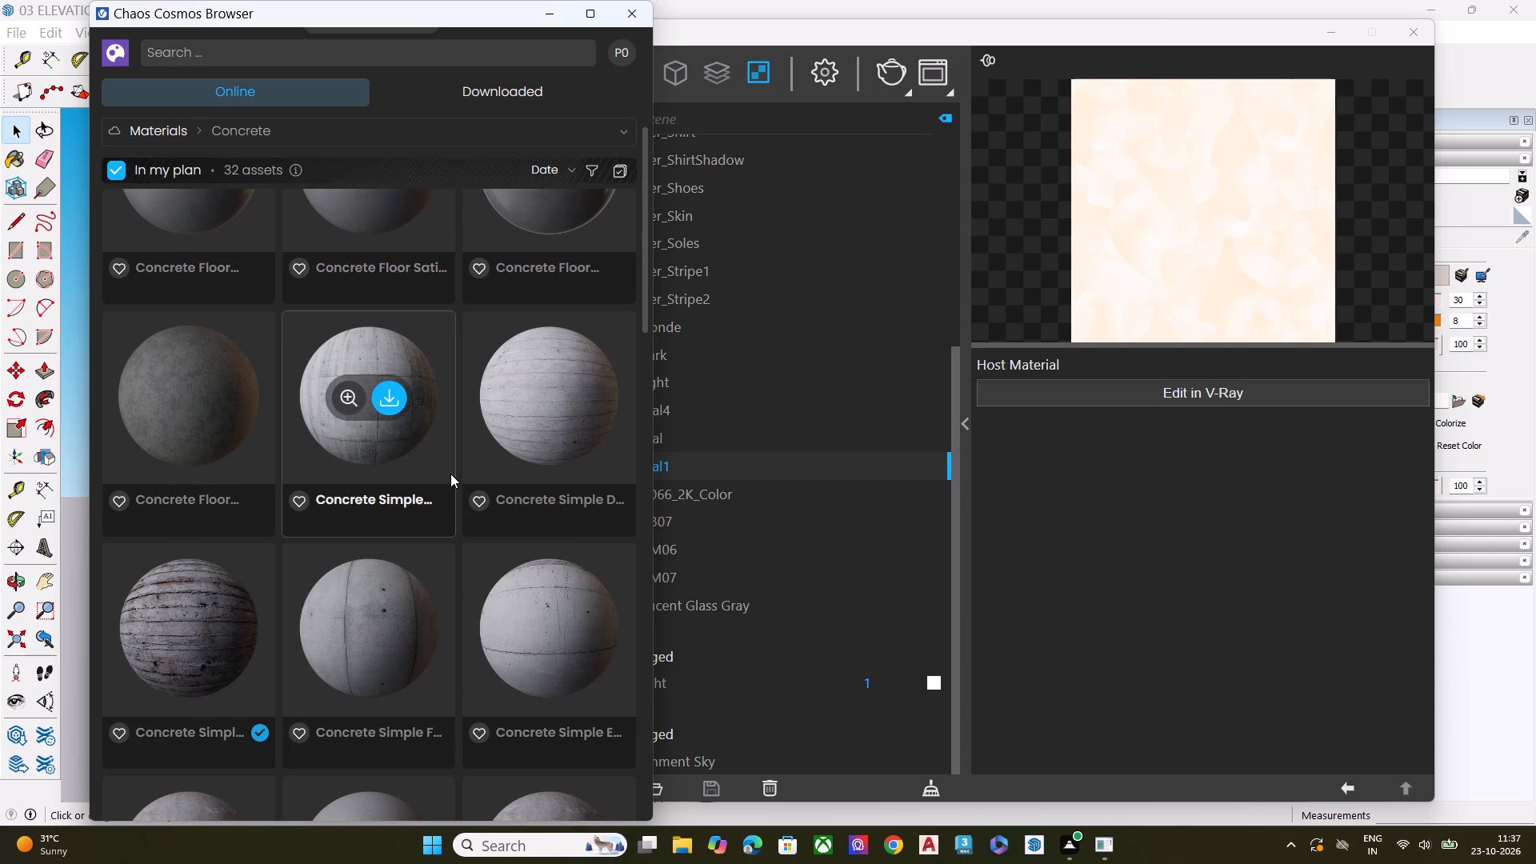
pyautogui.scroll(-6, 454, 469)
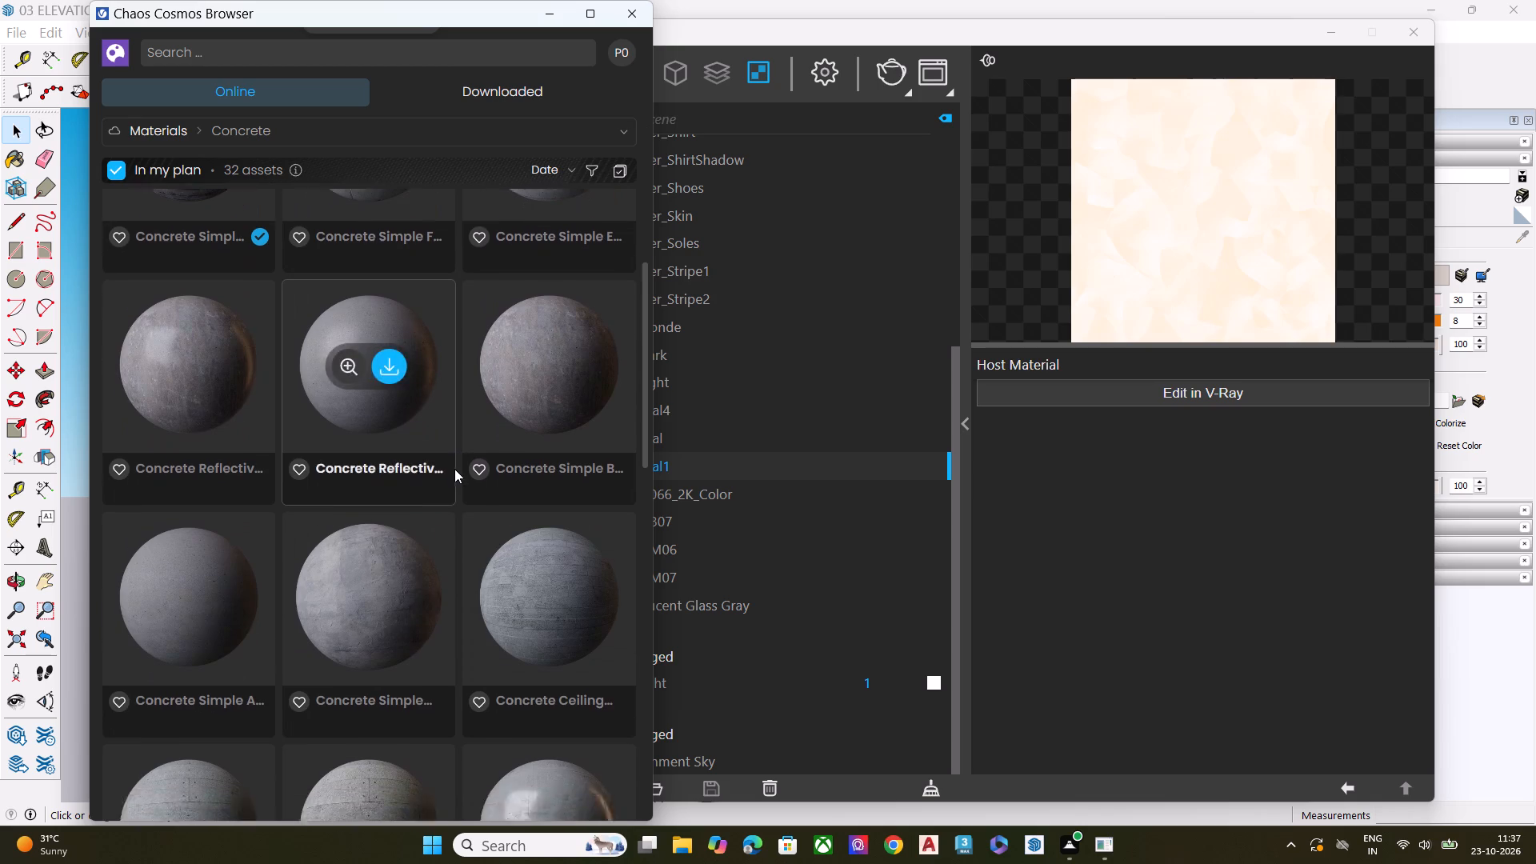
pyautogui.scroll(-5, 454, 469)
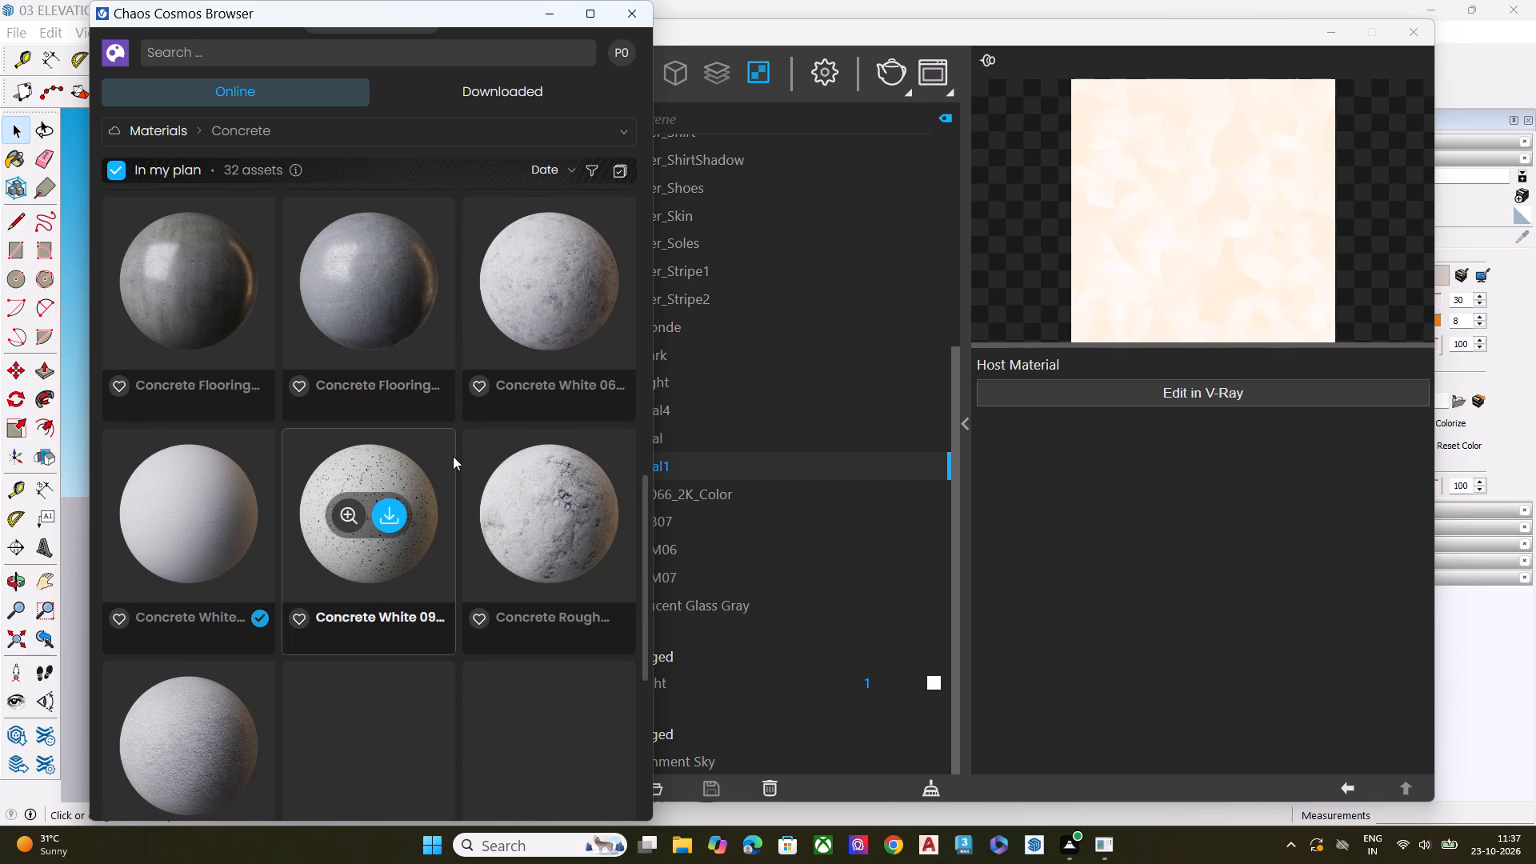
# Look through the whole Wood materials category in the online library for a facade finish.
pyautogui.click(264, 130)
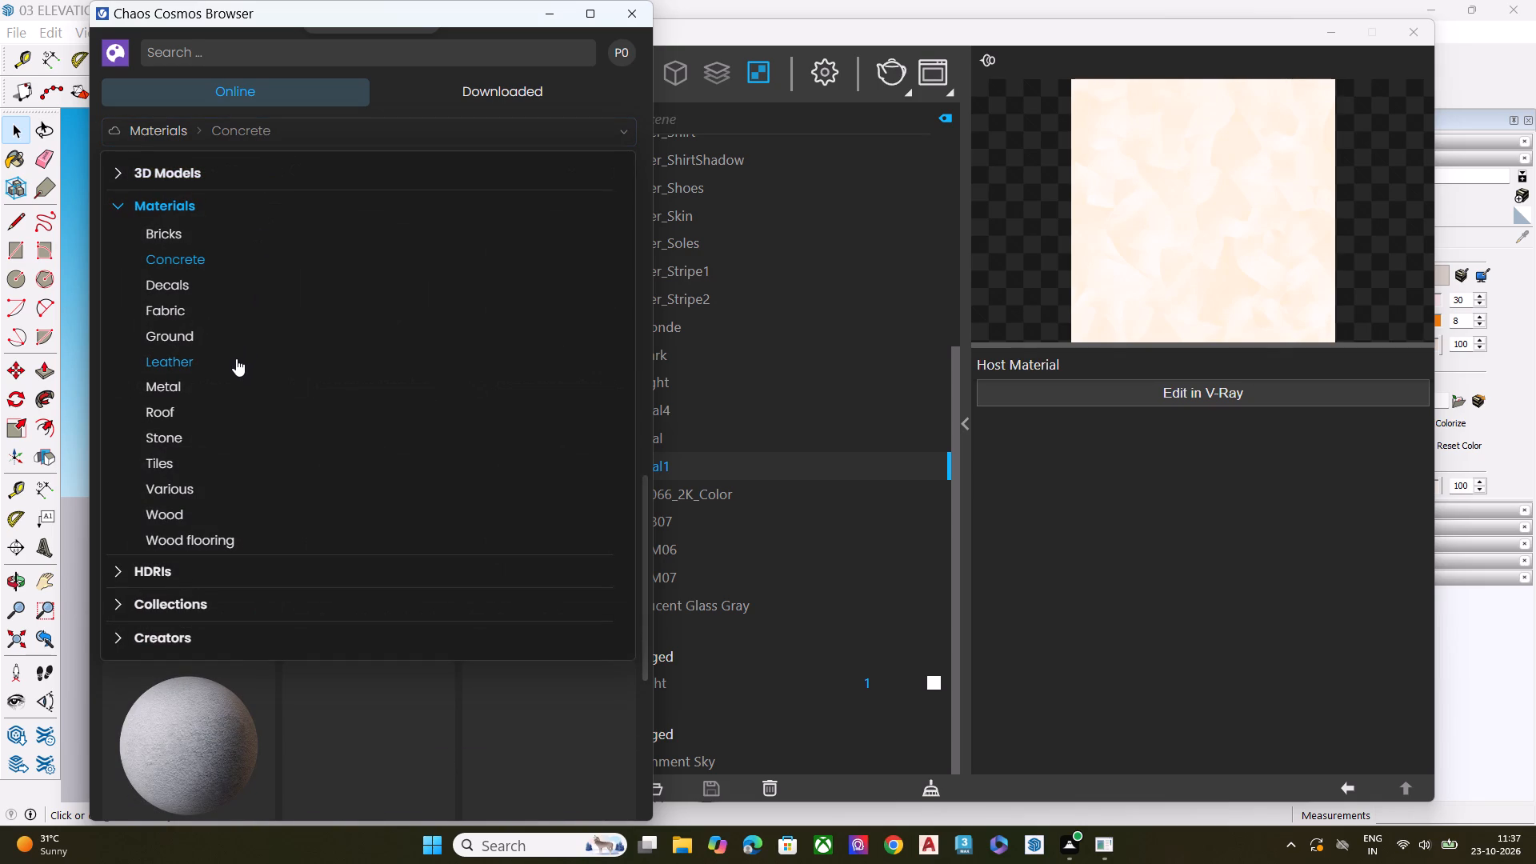
pyautogui.click(196, 510)
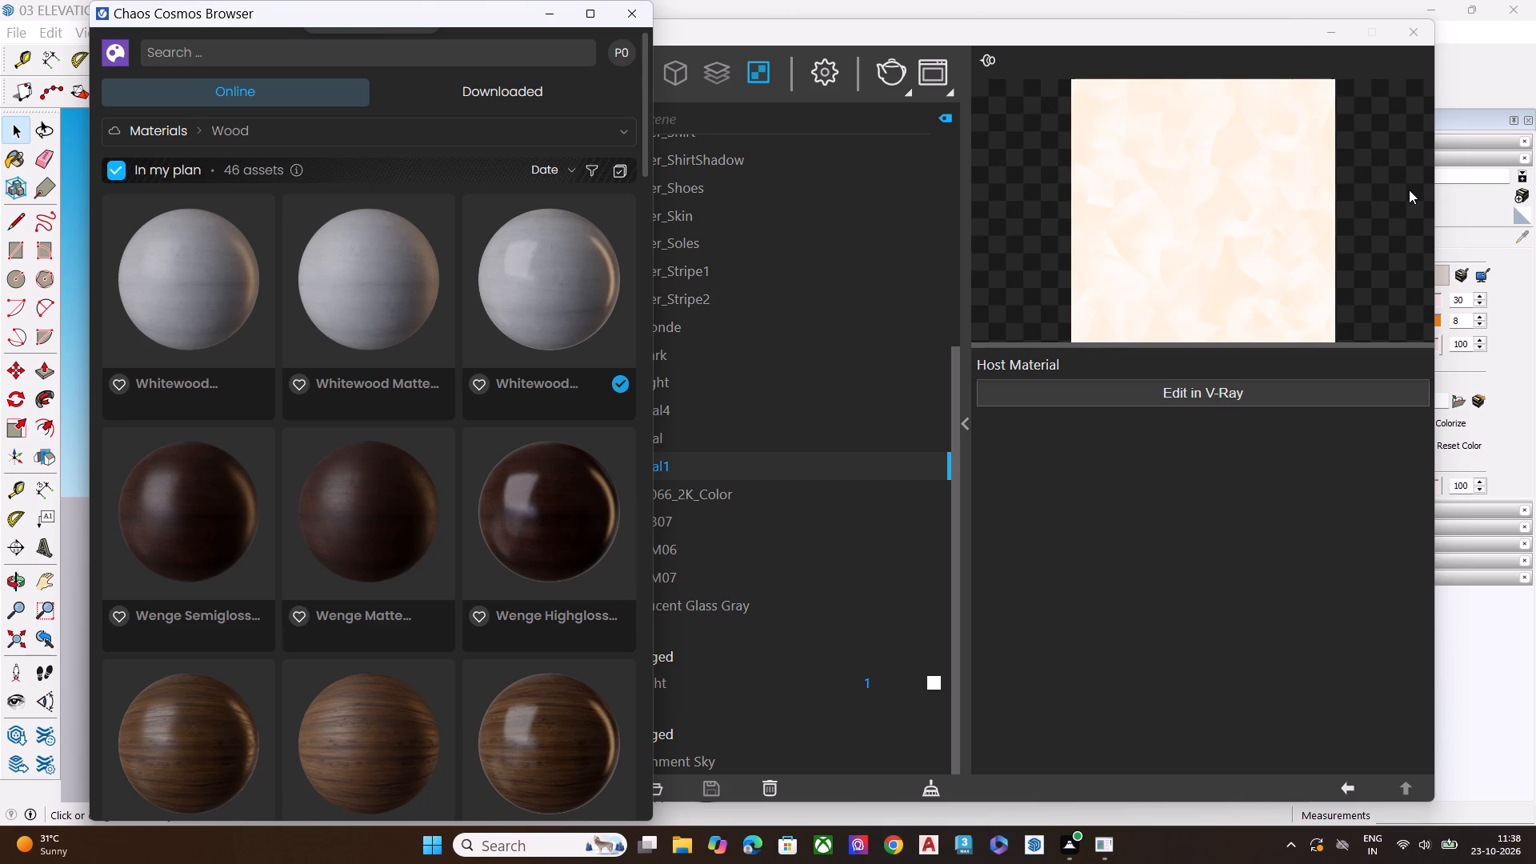
pyautogui.scroll(-4, 1301, 282)
pyautogui.scroll(-4, 348, 662)
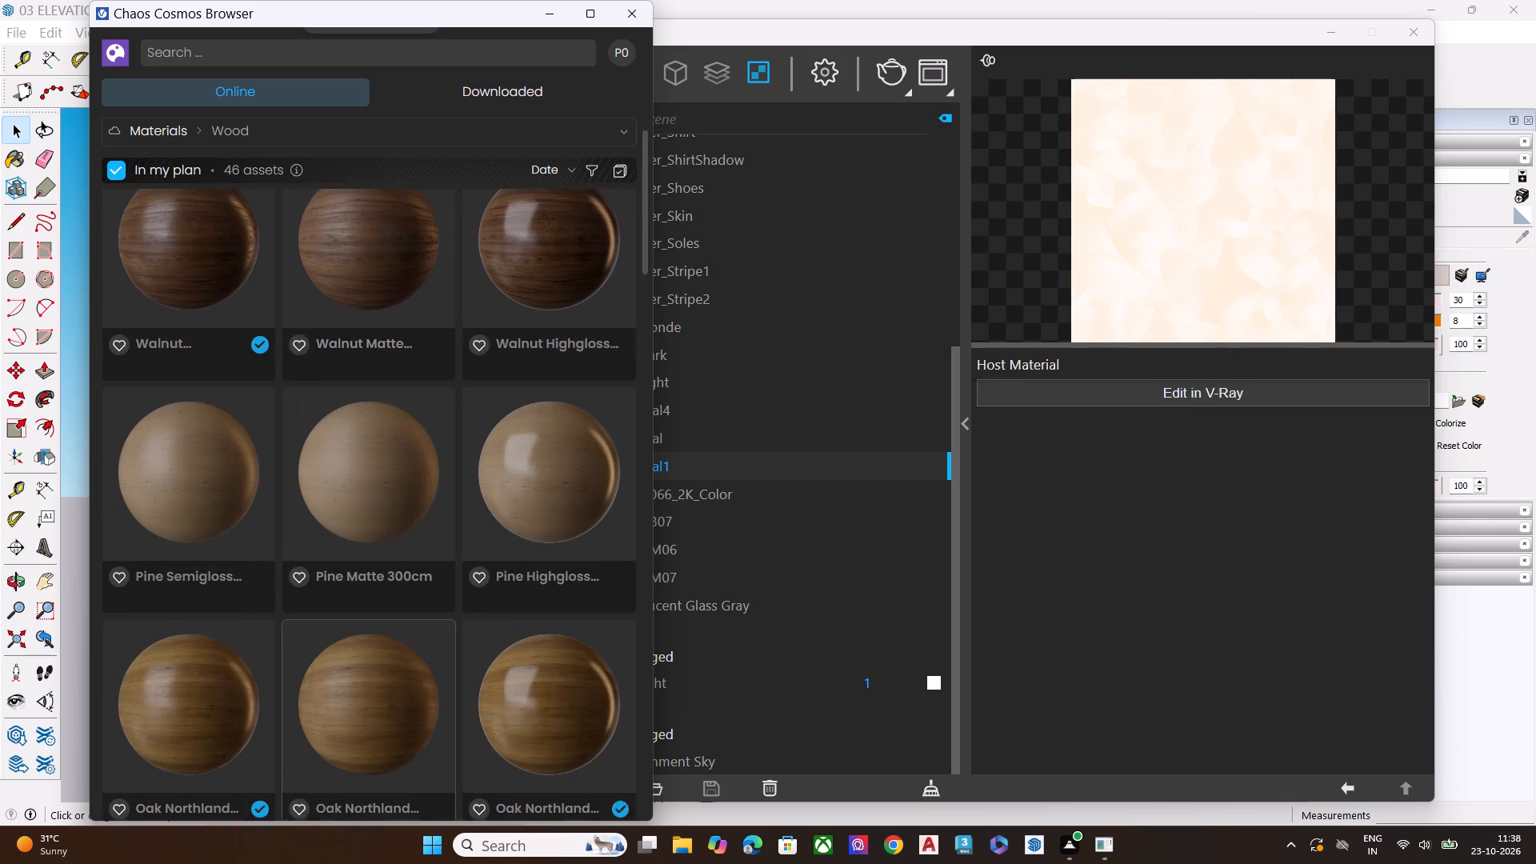
pyautogui.scroll(-2, 458, 650)
pyautogui.scroll(-7, 398, 602)
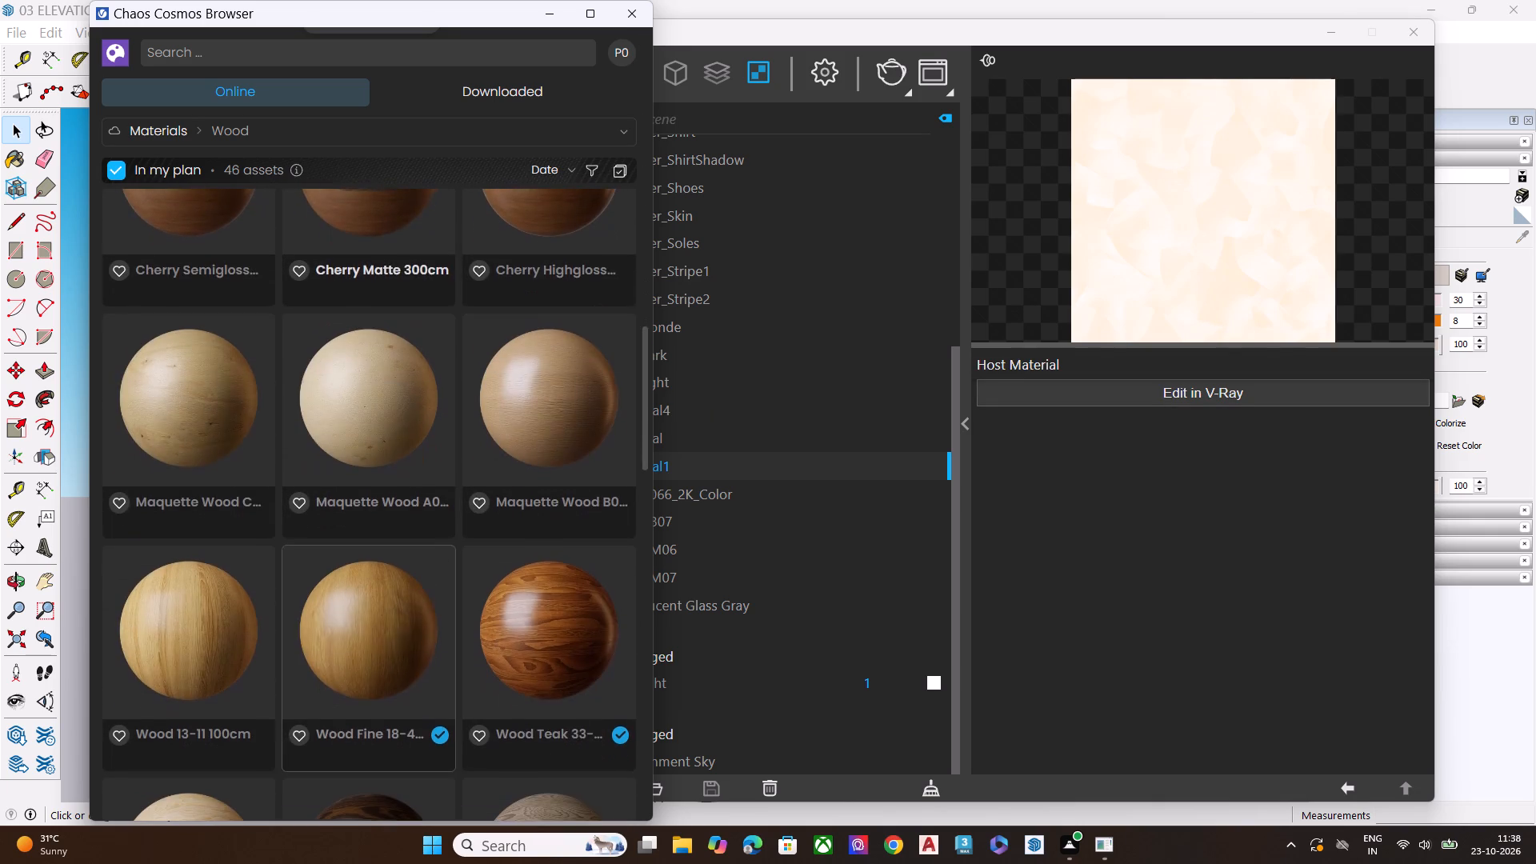
pyautogui.scroll(-10, 458, 552)
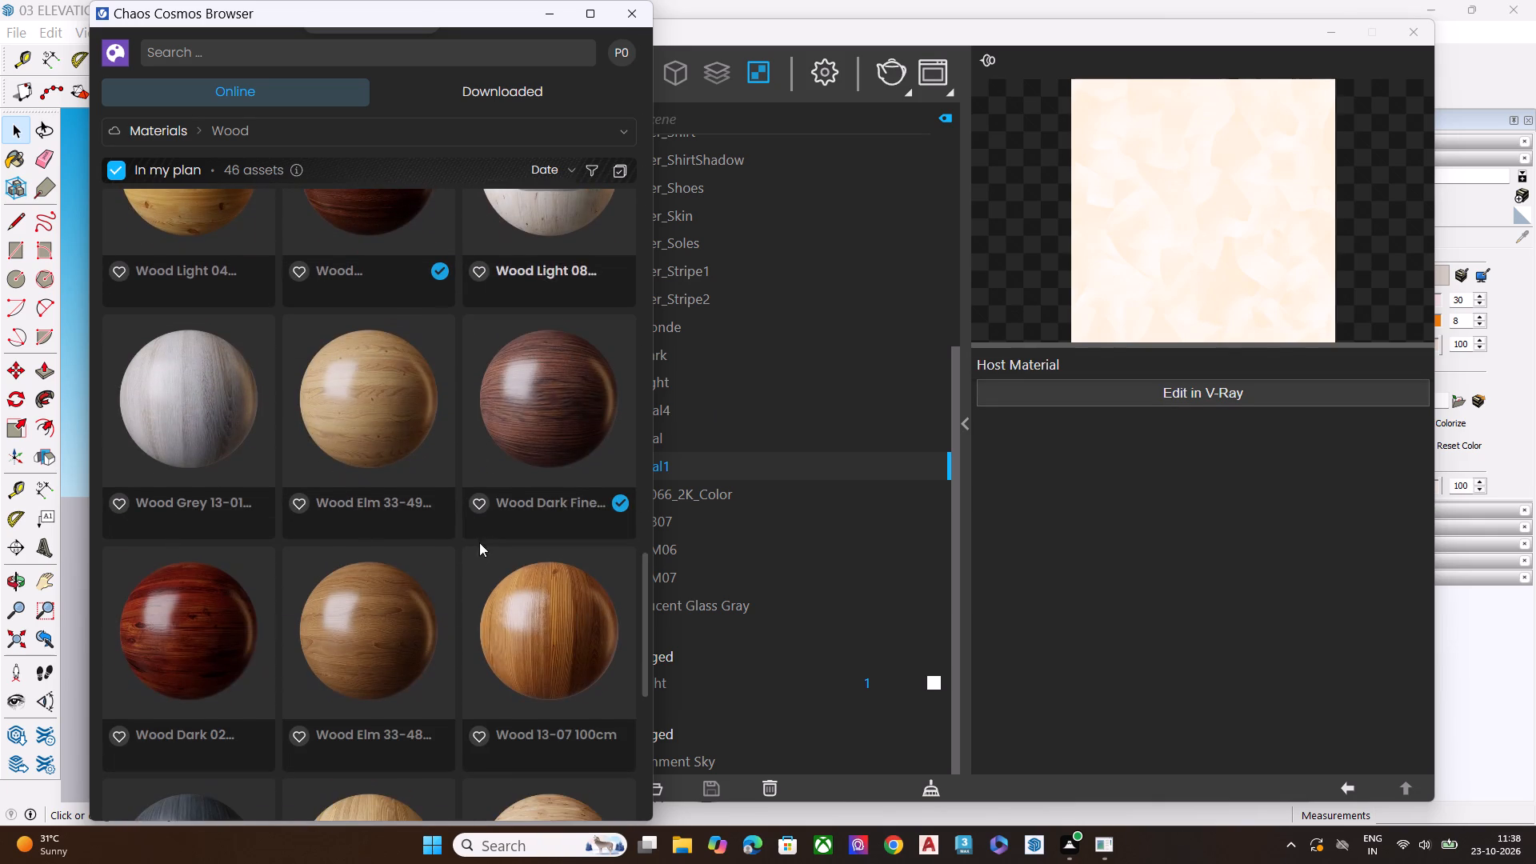
pyautogui.scroll(-4, 492, 529)
pyautogui.scroll(1, 490, 534)
pyautogui.scroll(-2, 490, 534)
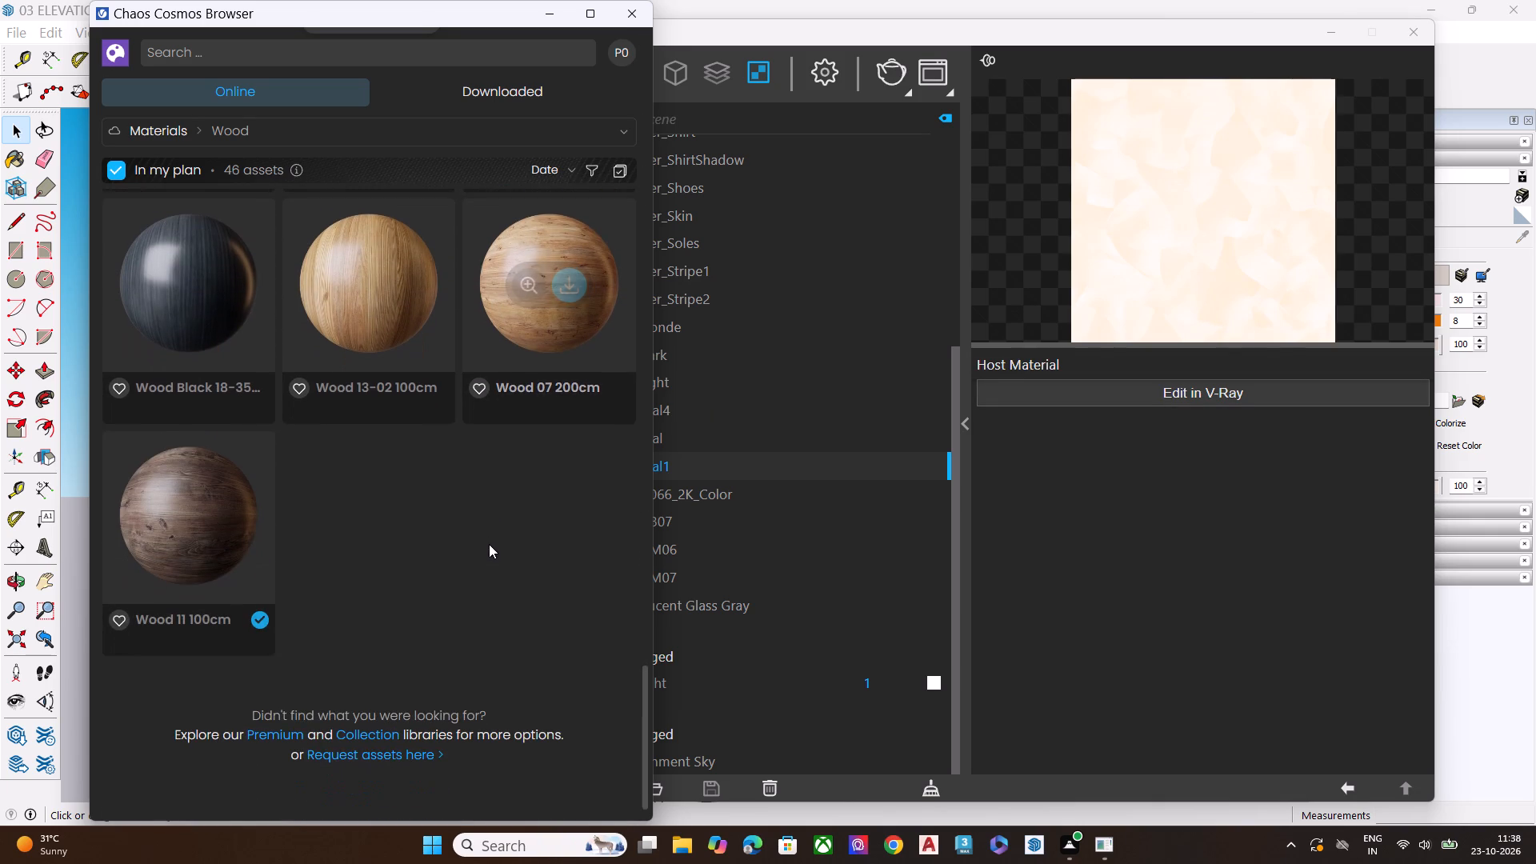
pyautogui.scroll(-1, 489, 545)
# Import the Wood Planks A02 100cm material from the Wood flooring category into the scene and return to the model.
pyautogui.click(399, 143)
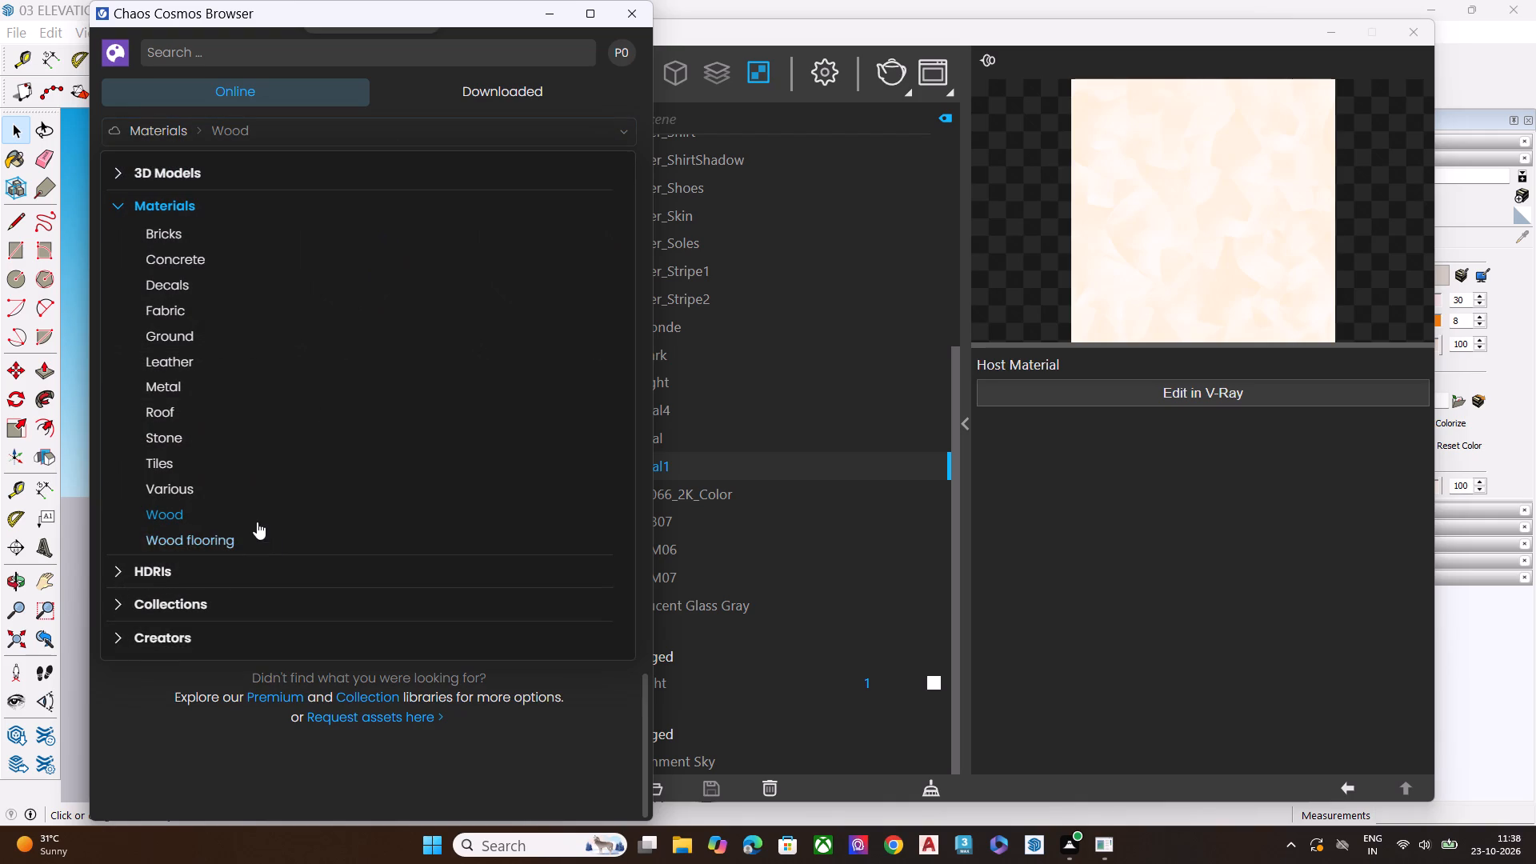
pyautogui.click(259, 546)
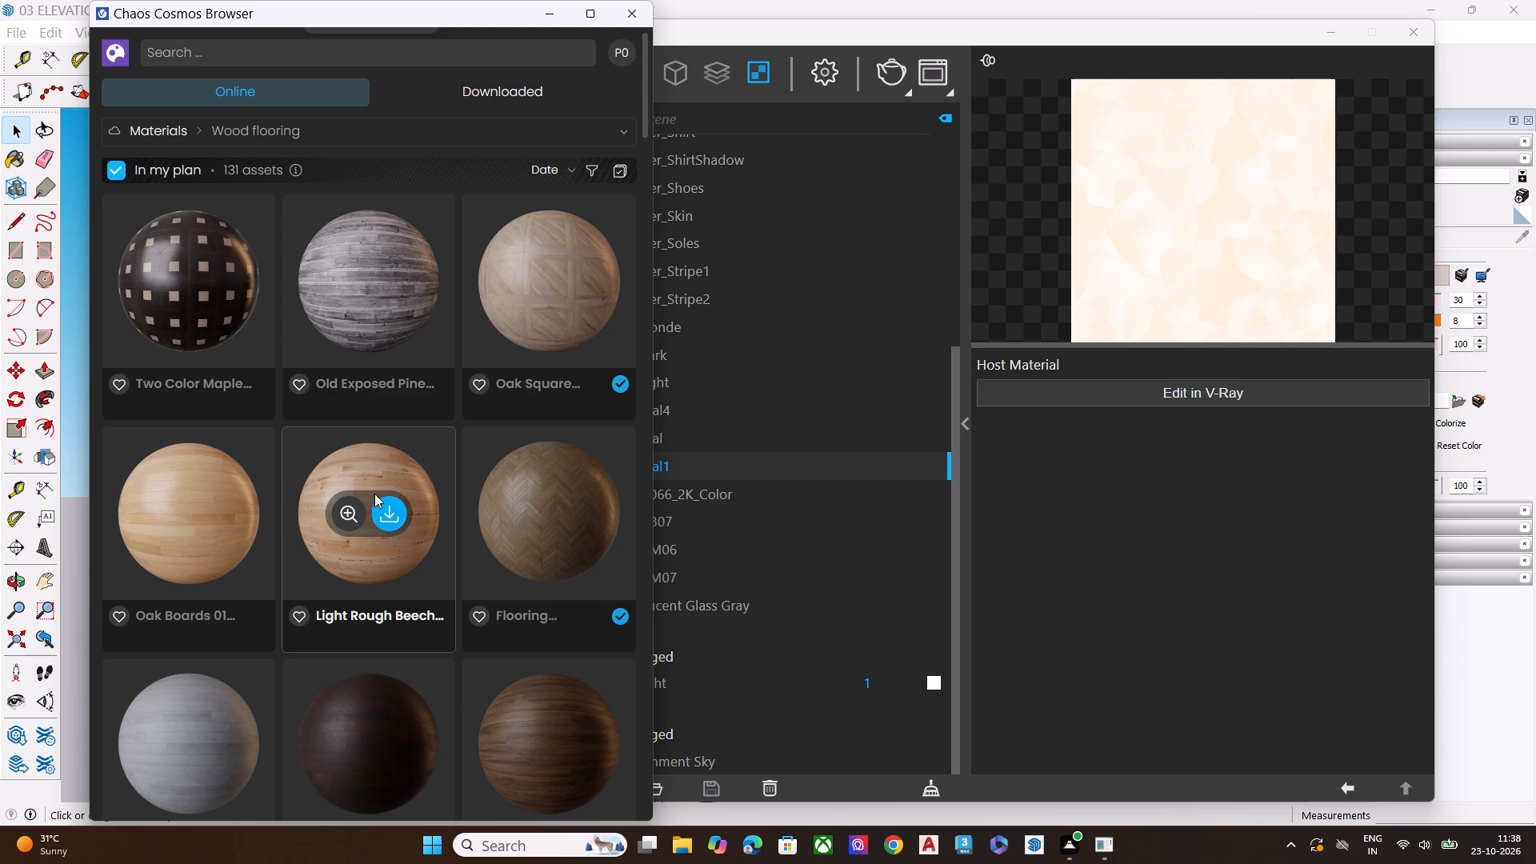
pyautogui.scroll(-1, 545, 391)
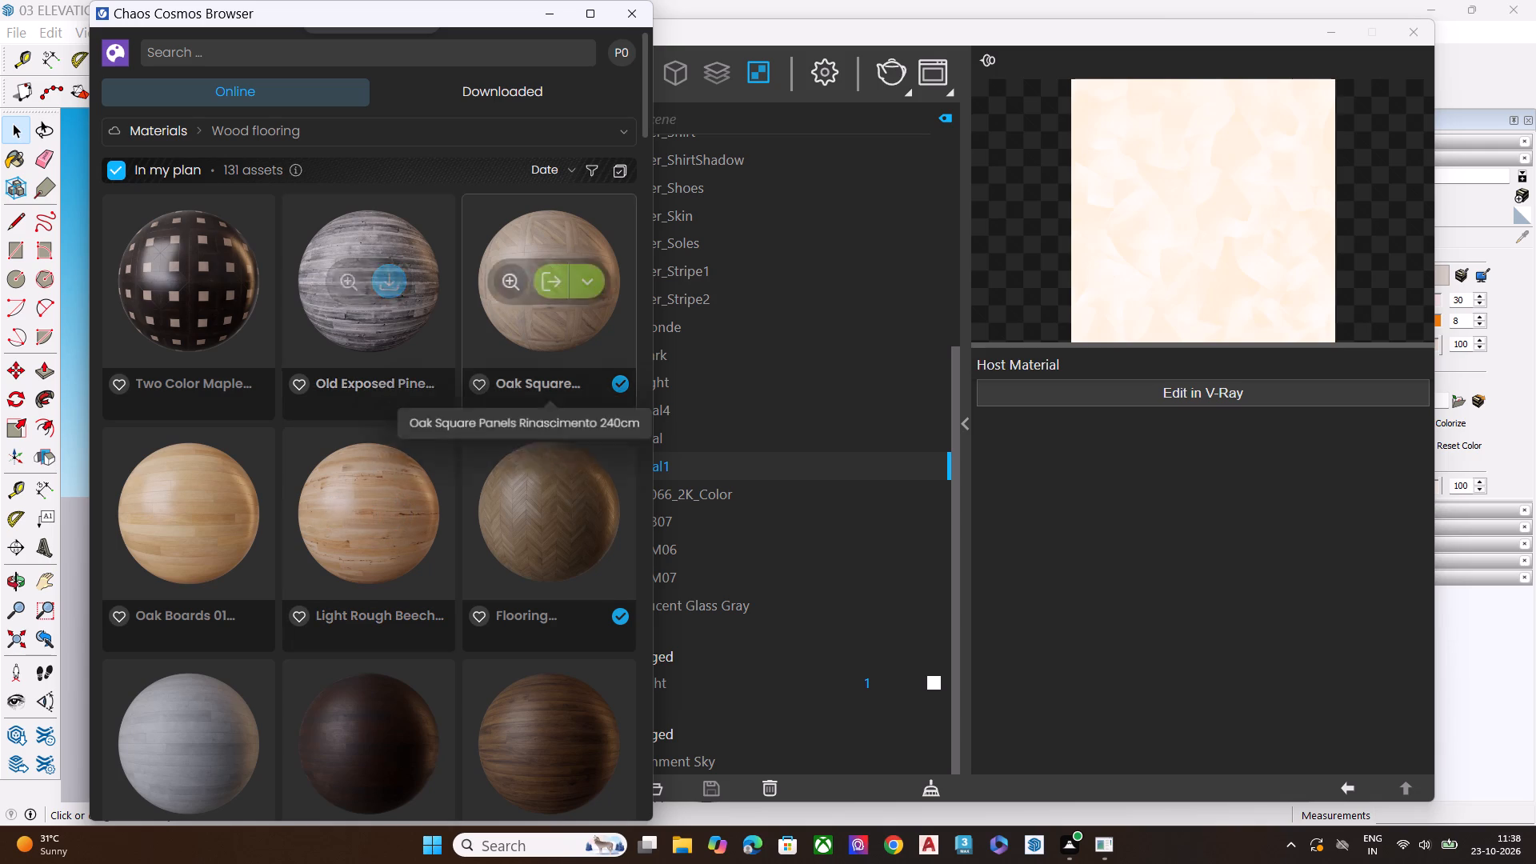
pyautogui.scroll(-5, 546, 393)
pyautogui.scroll(-8, 512, 470)
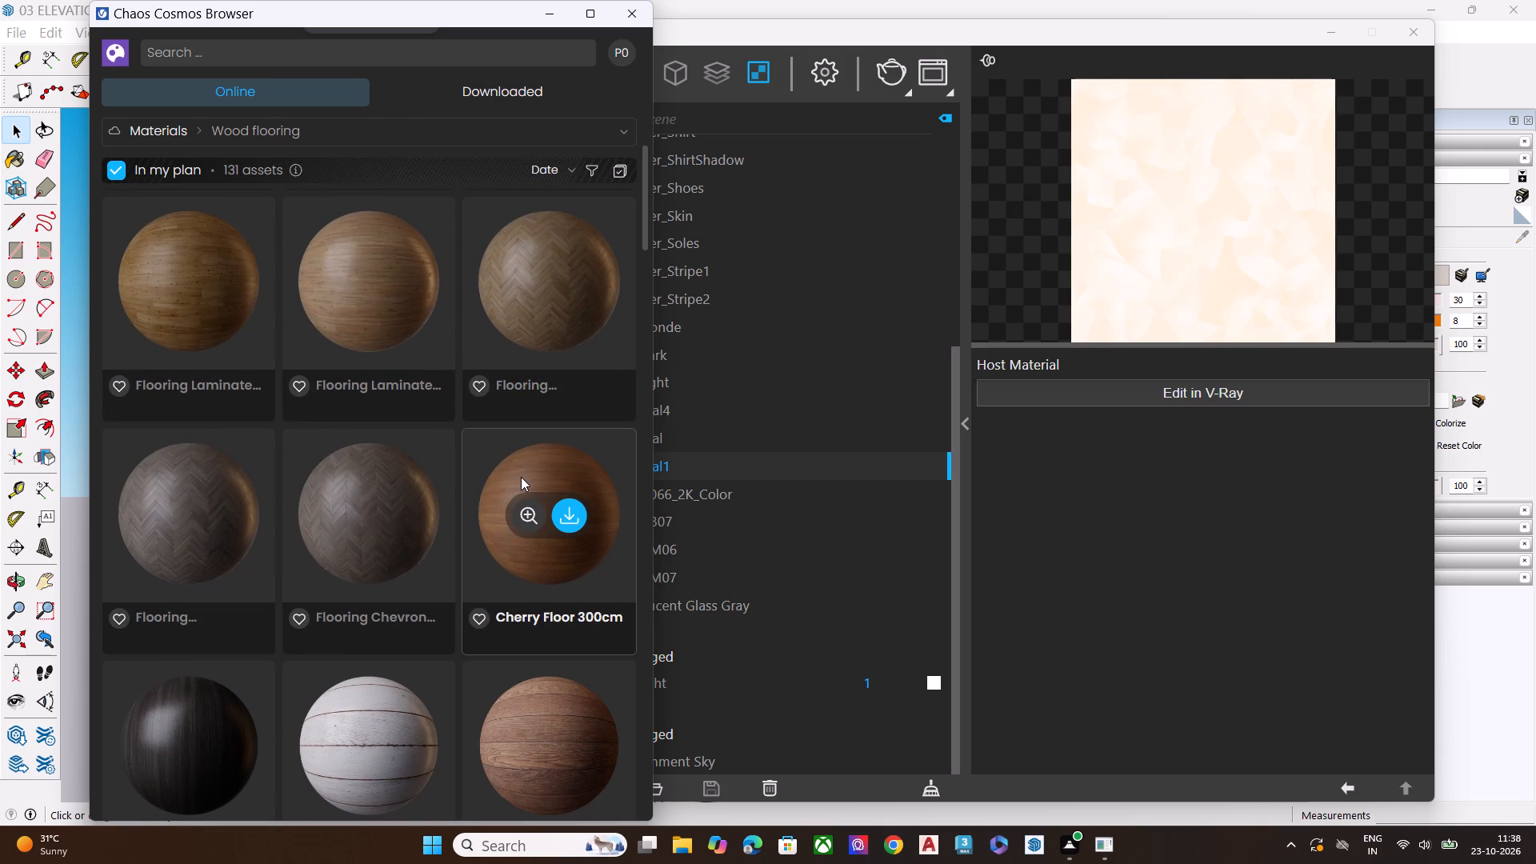
pyautogui.scroll(-4, 529, 464)
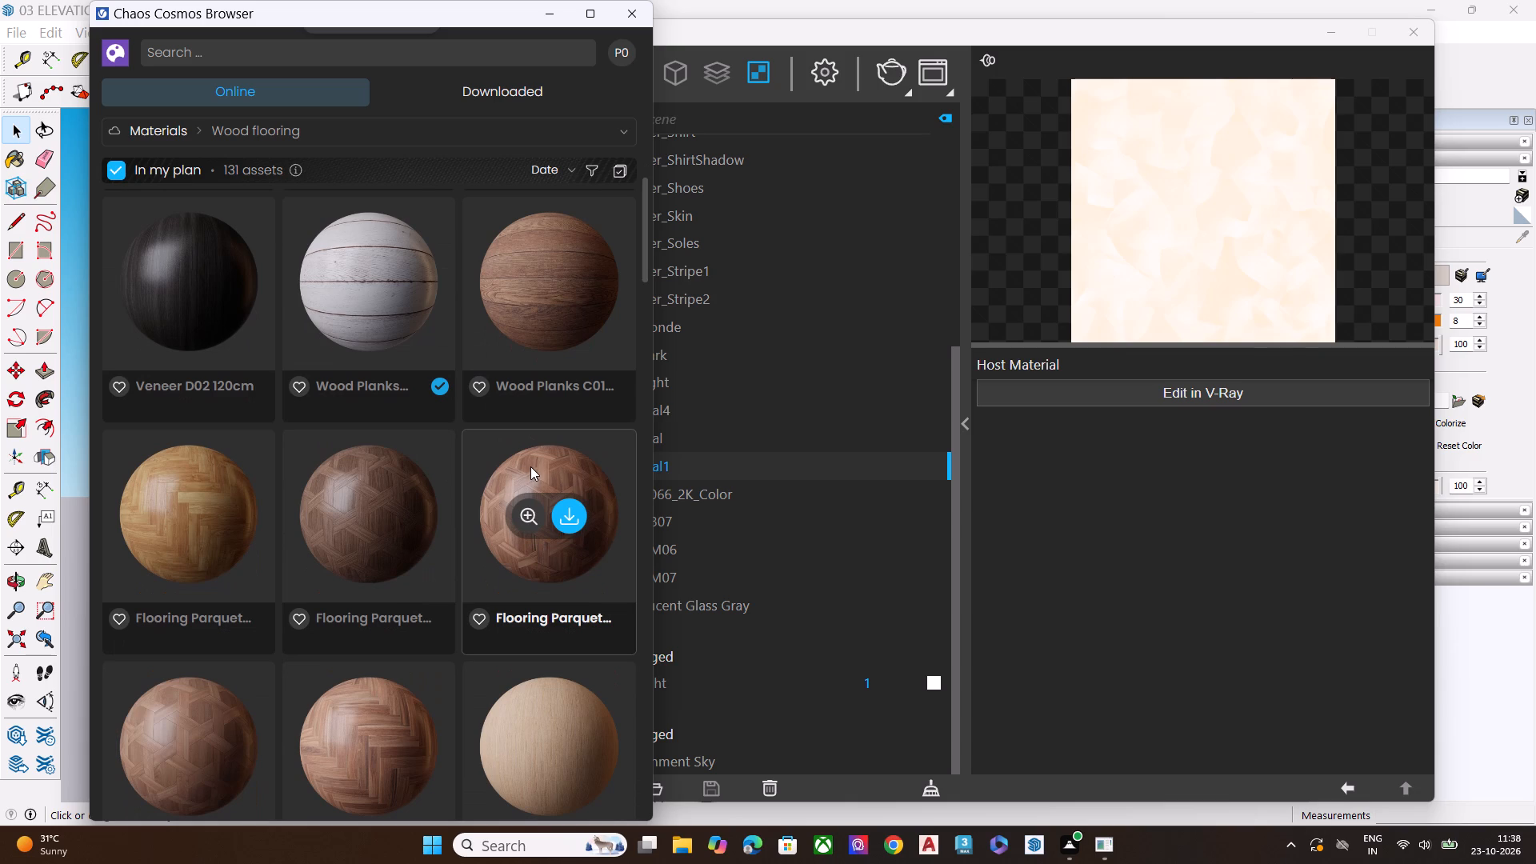
pyautogui.click(373, 298)
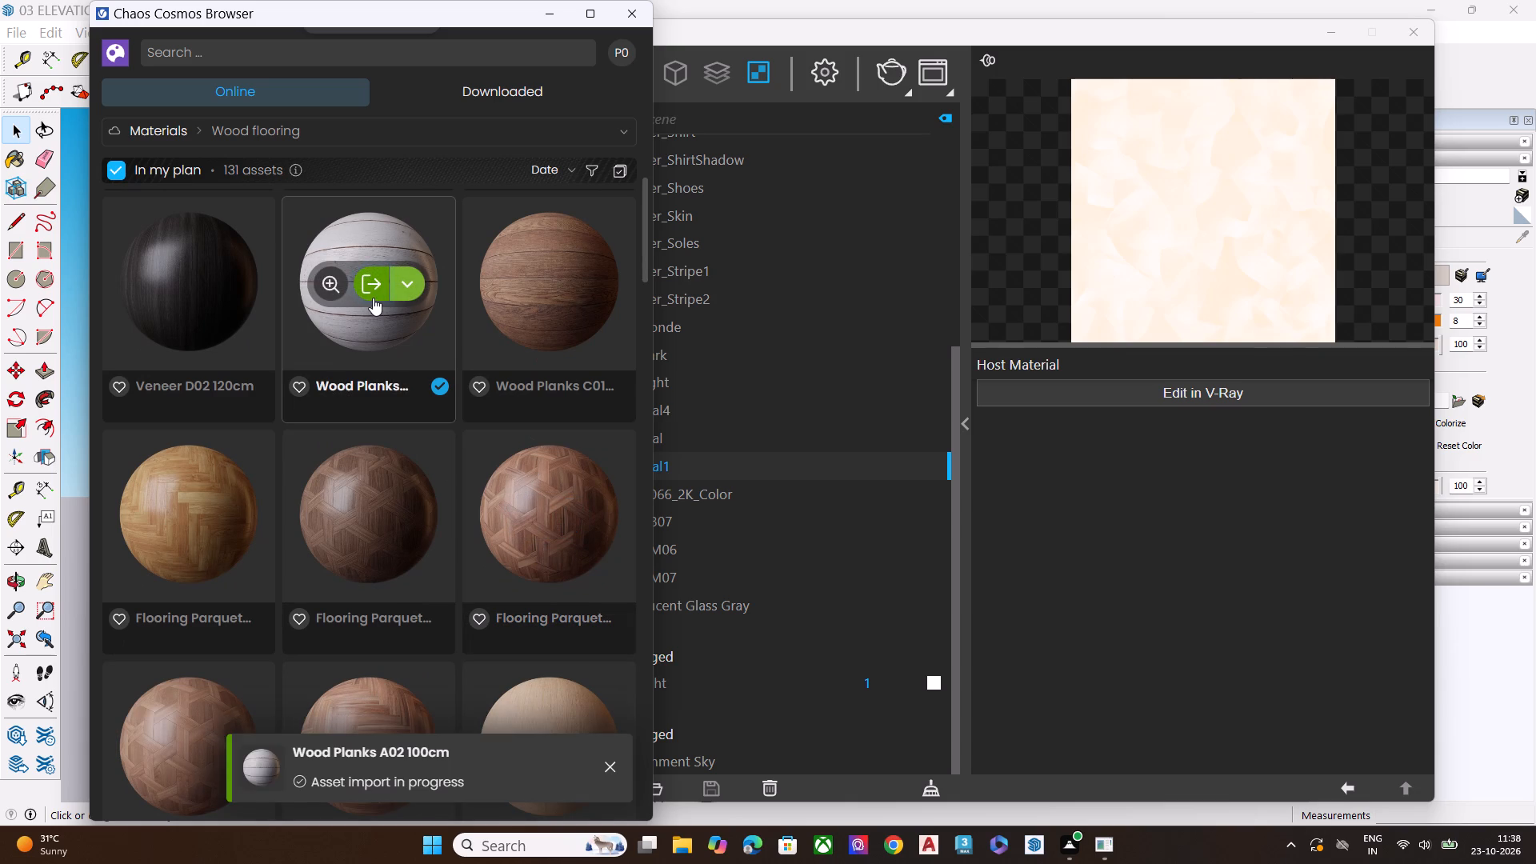
pyautogui.click(725, 518)
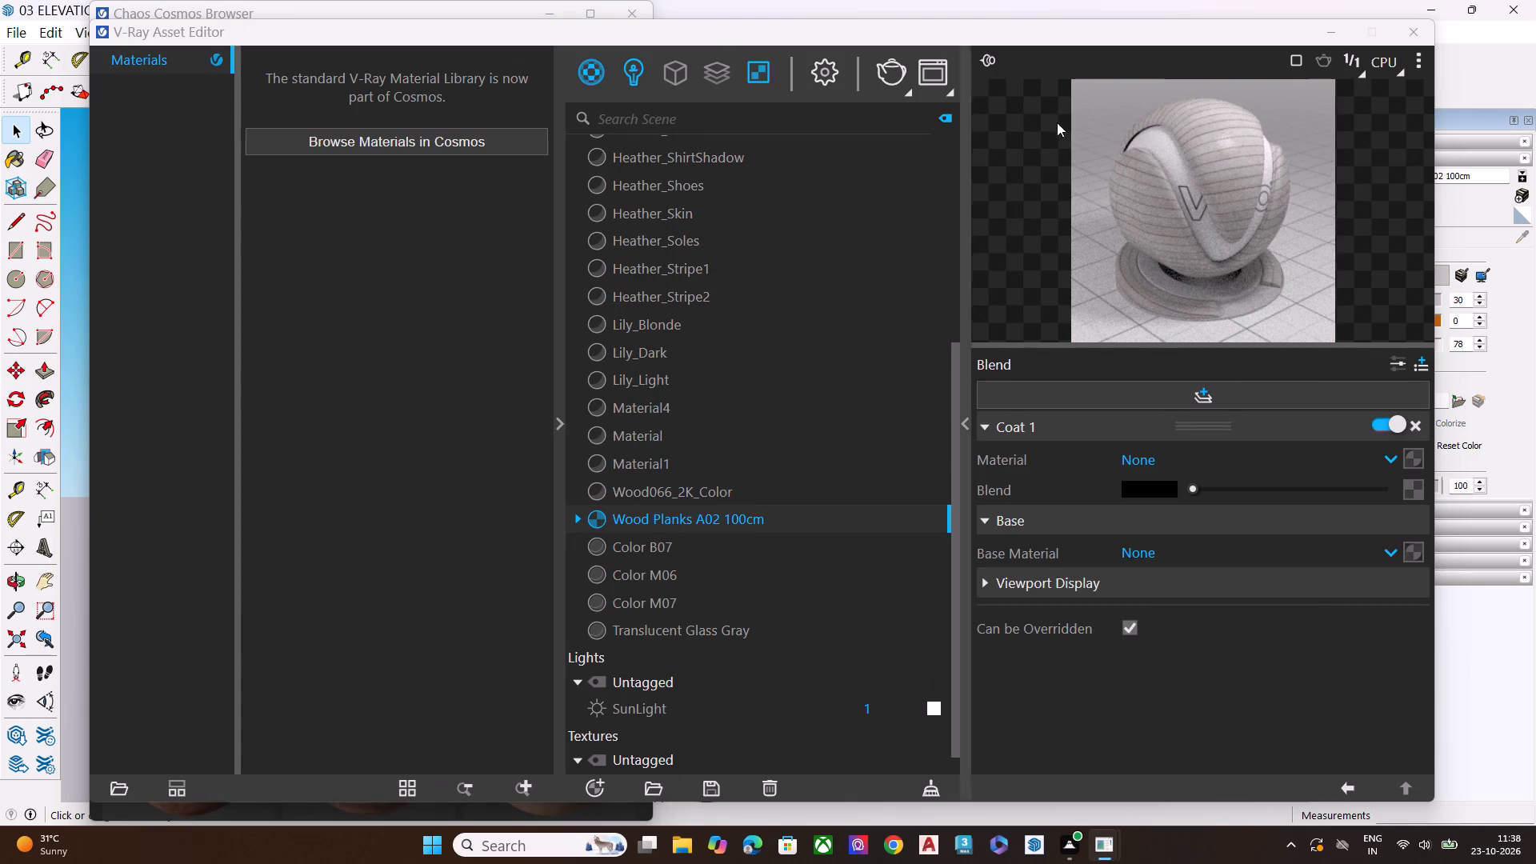
pyautogui.click(1329, 35)
# Paint the right-hand back panel of the tall upper-floor recess with Wood Planks A02 100cm and inspect it up close.
pyautogui.click(1331, 187)
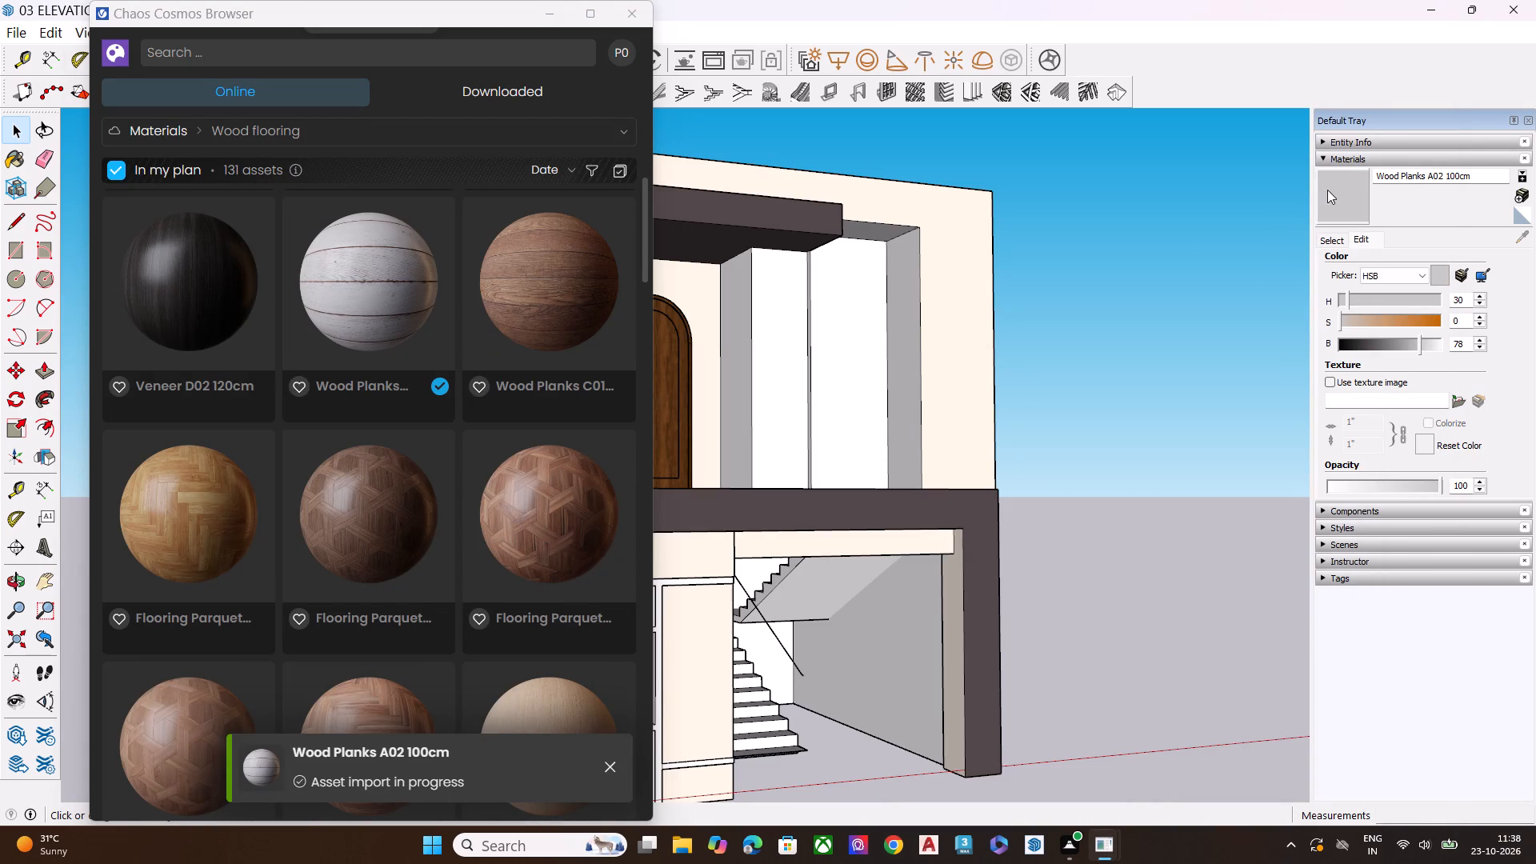
pyautogui.click(865, 315)
pyautogui.scroll(5, 823, 296)
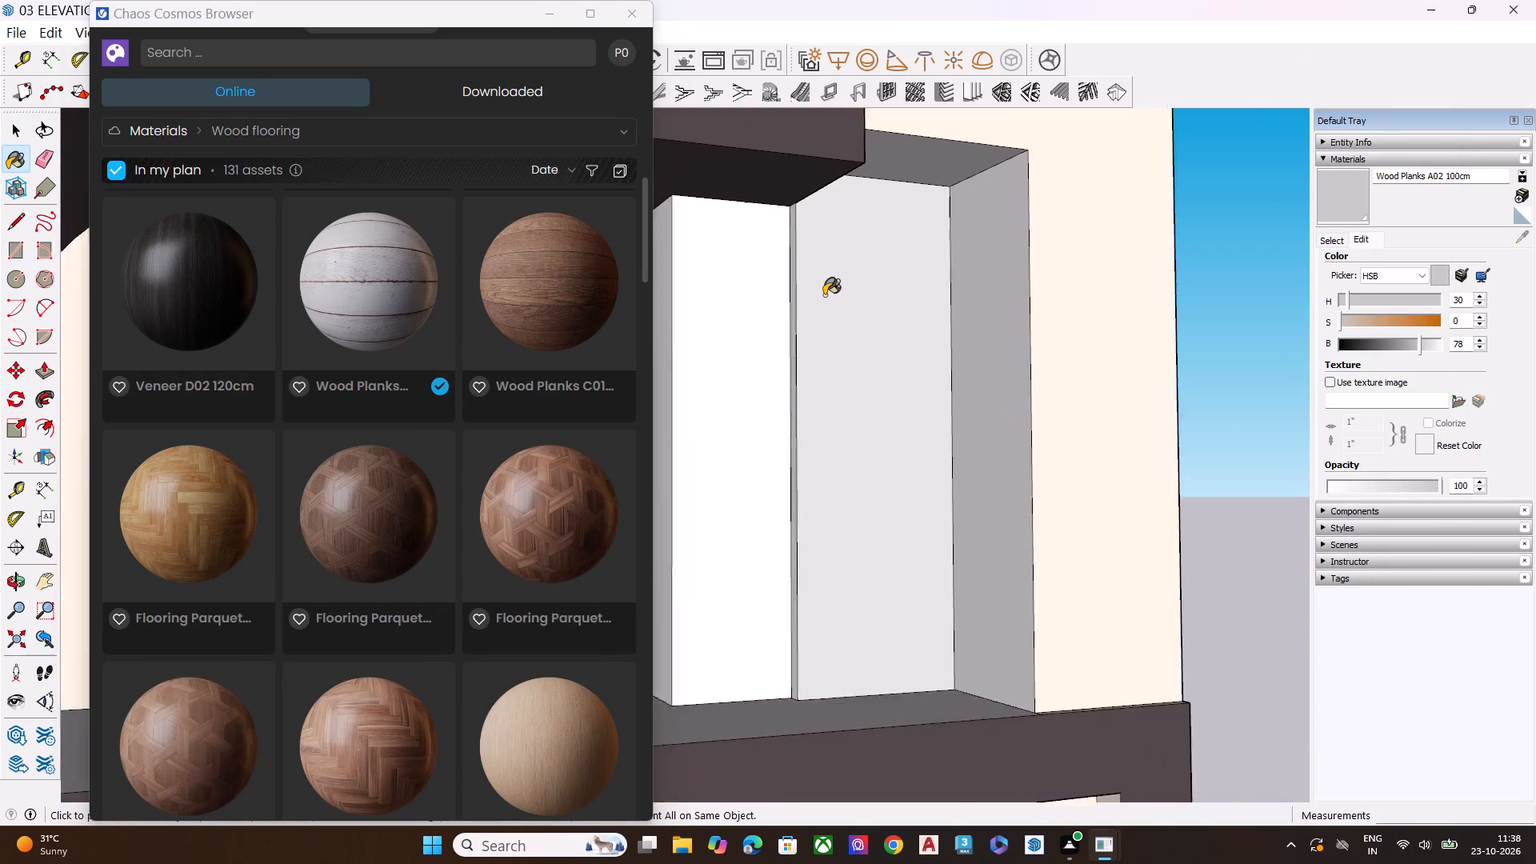
pyautogui.scroll(11, 824, 295)
pyautogui.scroll(4, 406, 310)
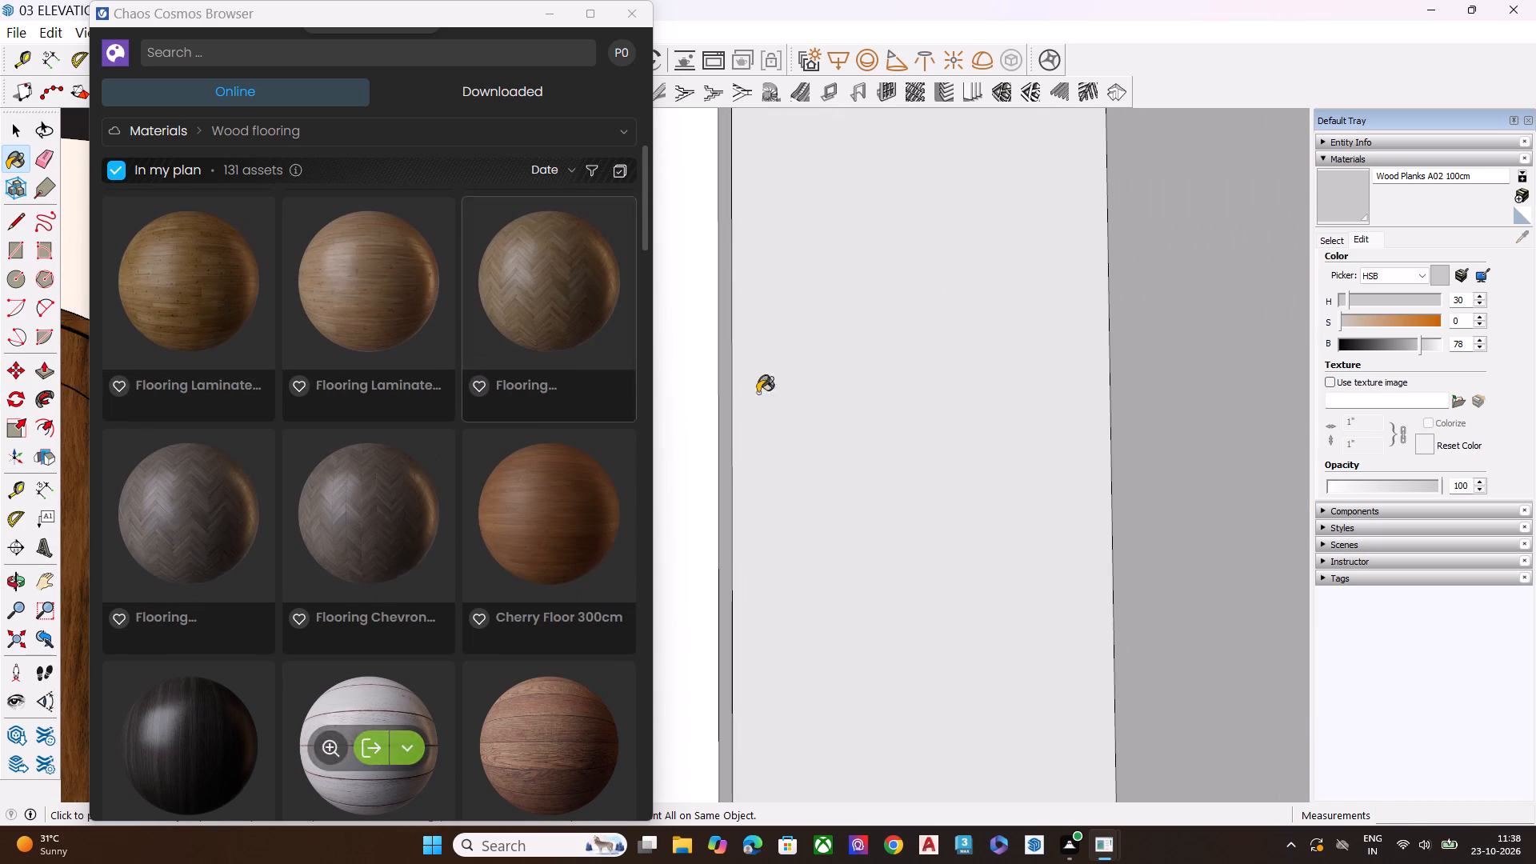
pyautogui.scroll(-10, 1000, 370)
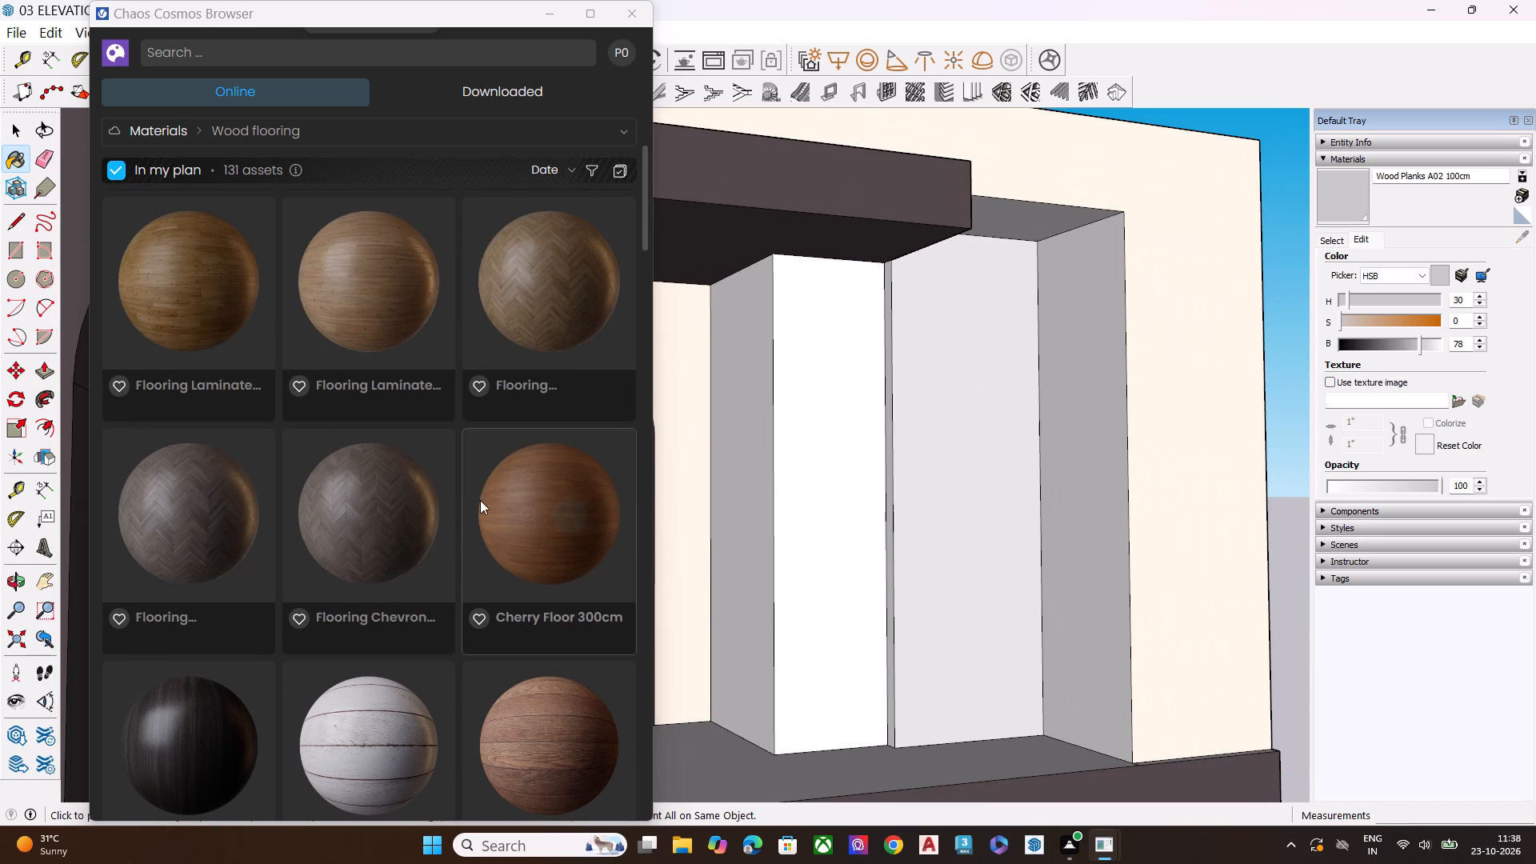
# Undo the Wood Planks A02 100cm paint on the recess back panel and that material's import.
pyautogui.scroll(-2, 434, 525)
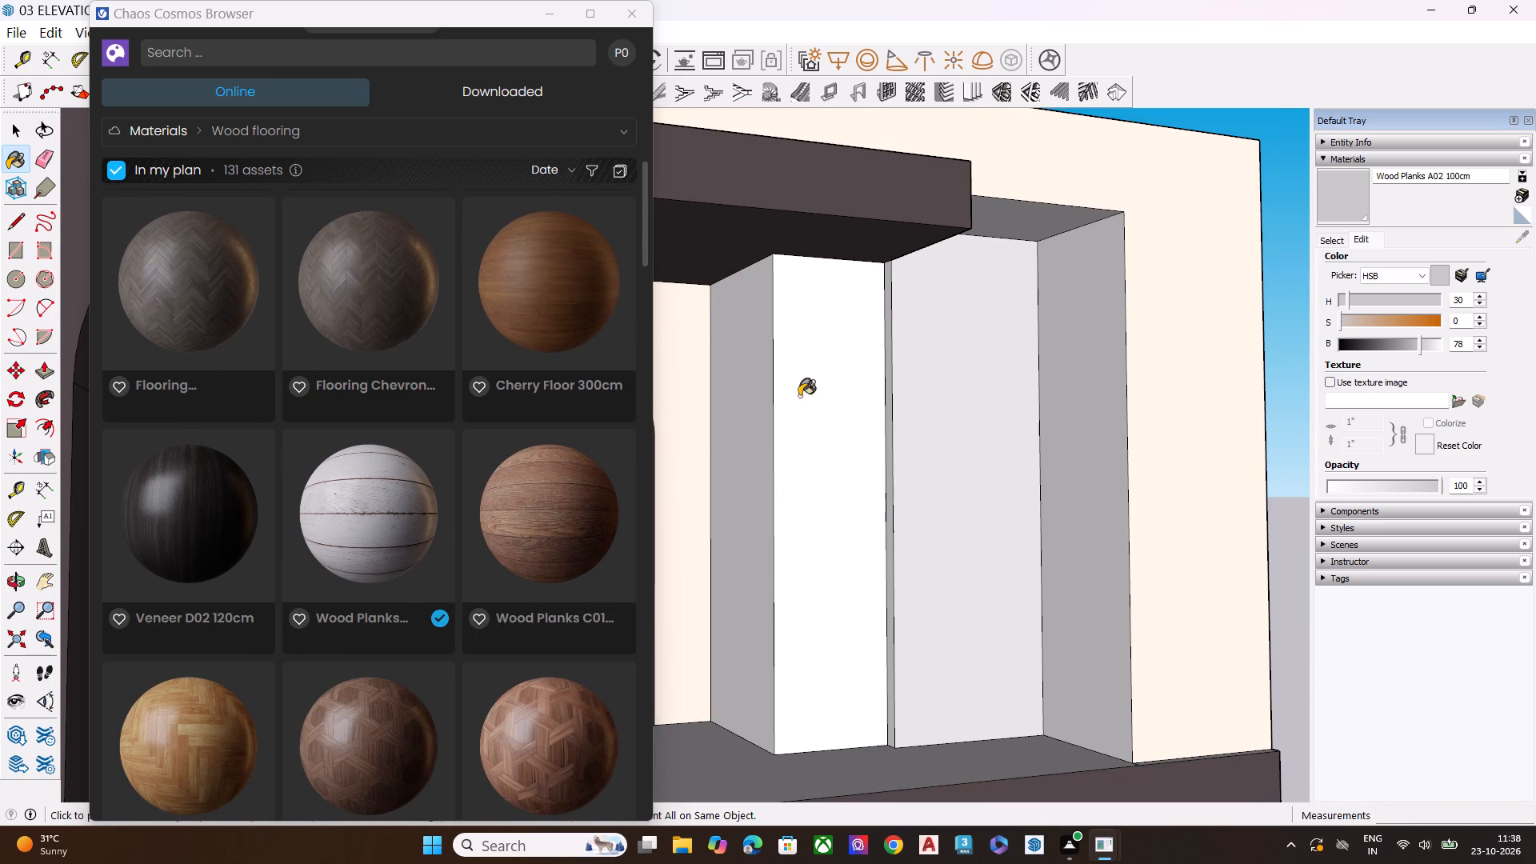
pyautogui.scroll(6, 883, 353)
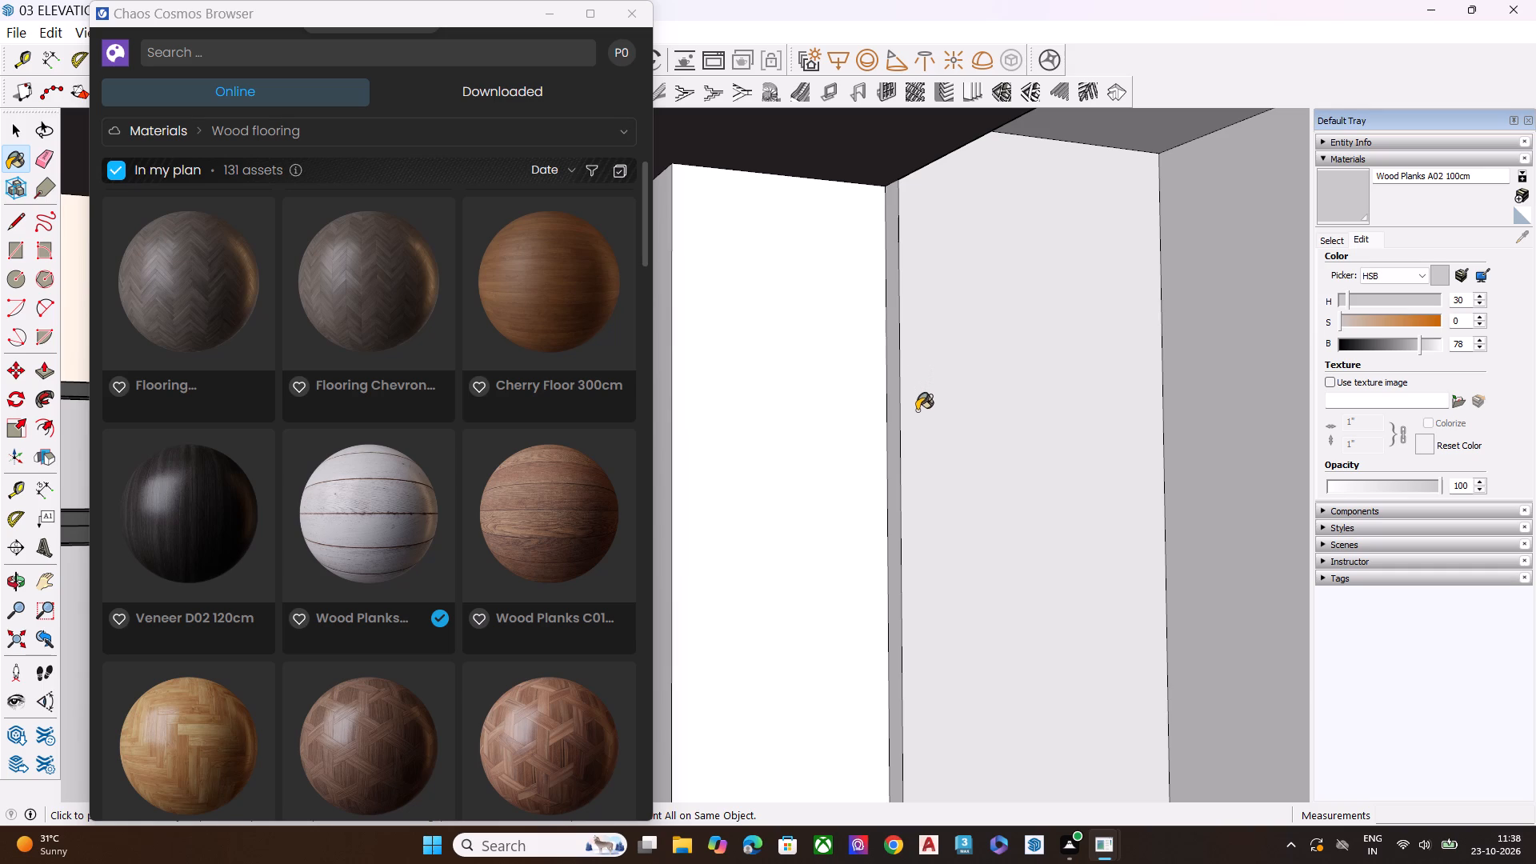
pyautogui.scroll(-2, 421, 538)
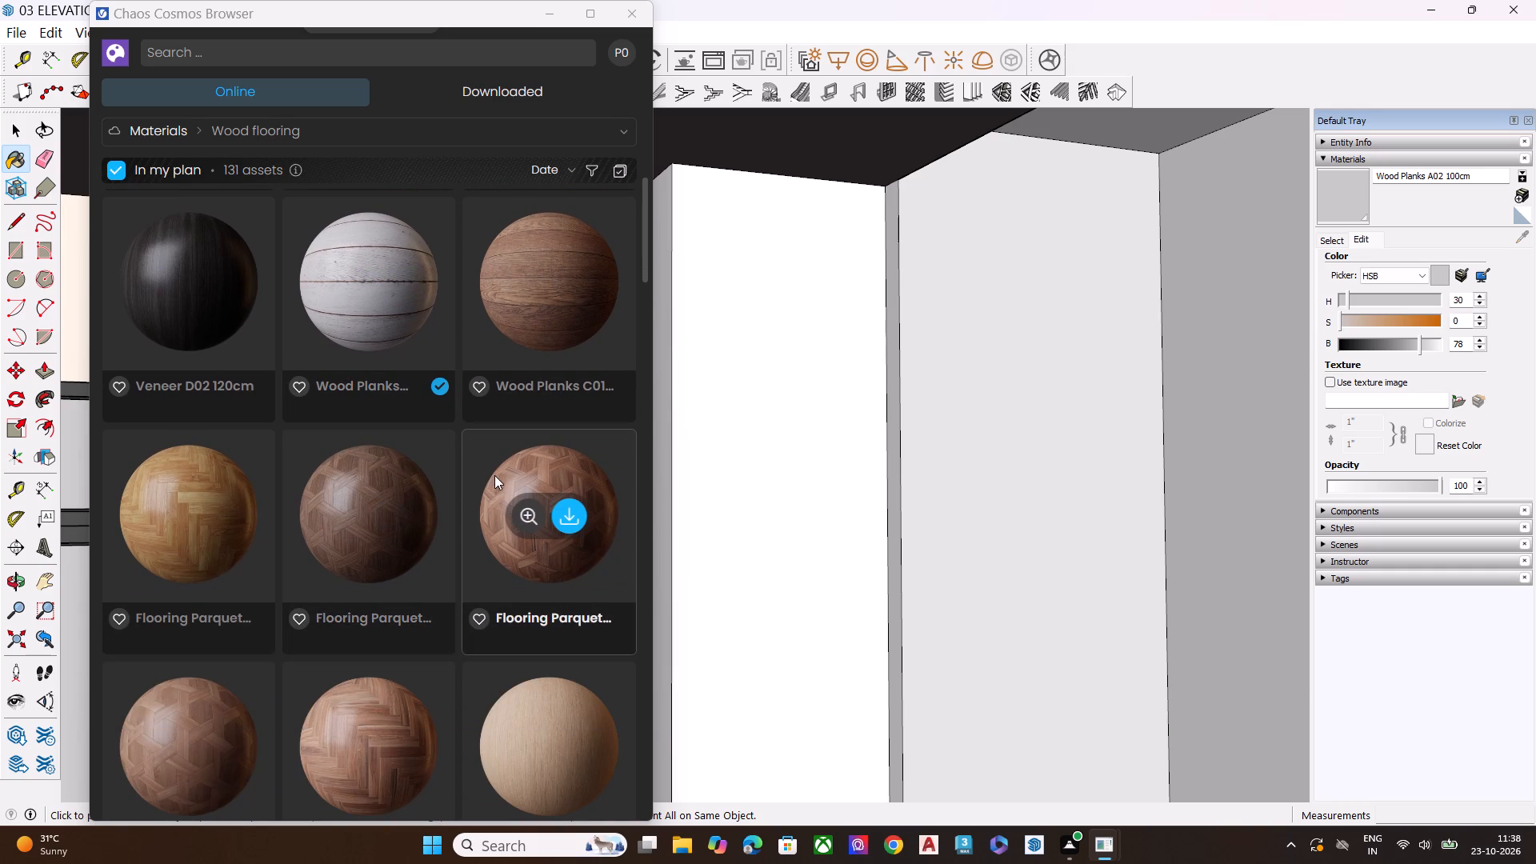
pyautogui.hotkey('ctrl', 'z')
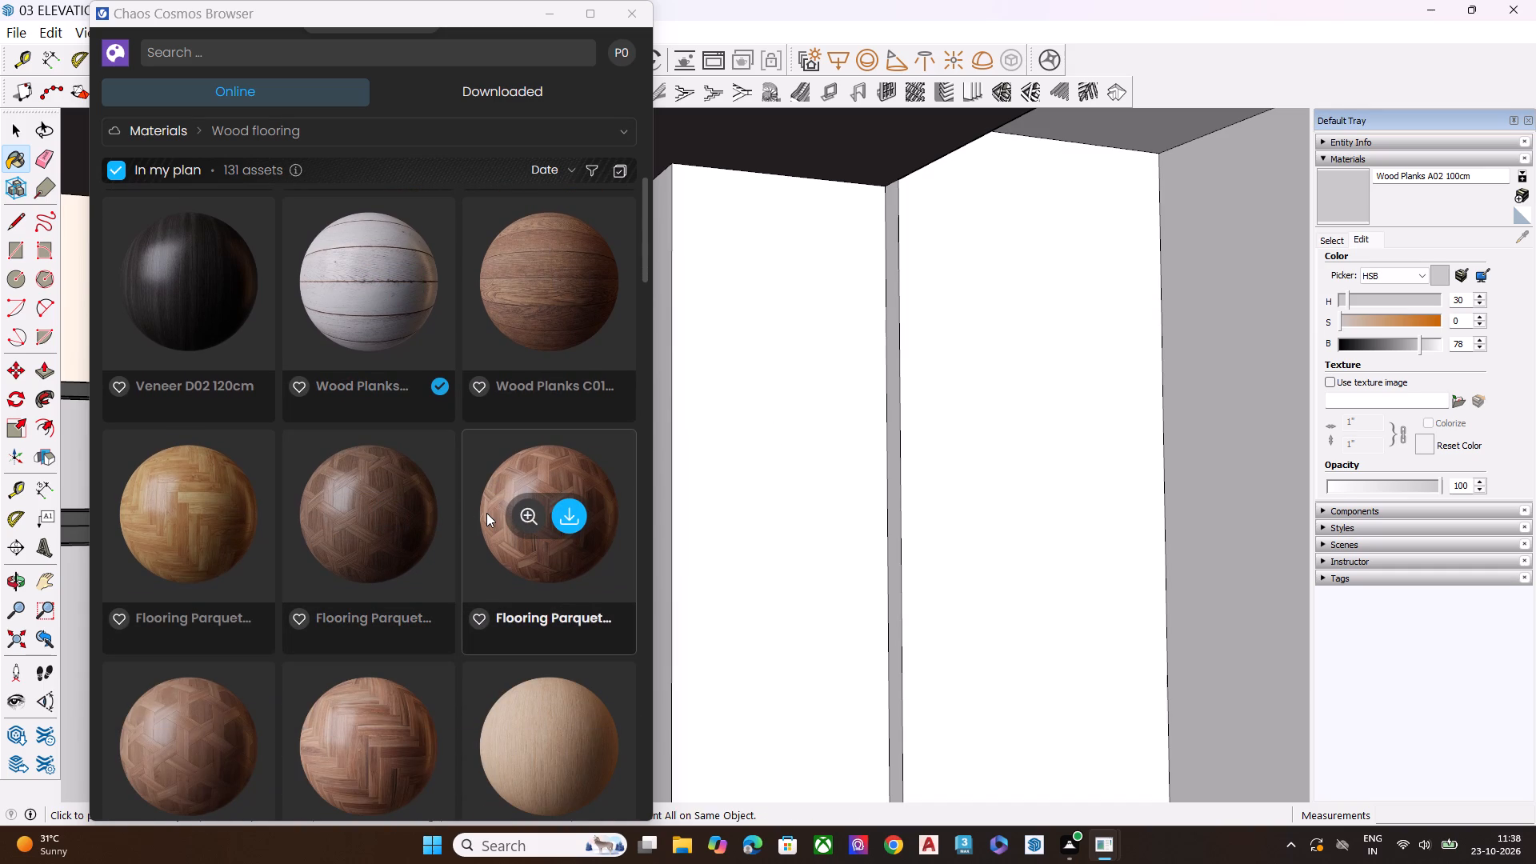
pyautogui.hotkey('ctrl', 'z')
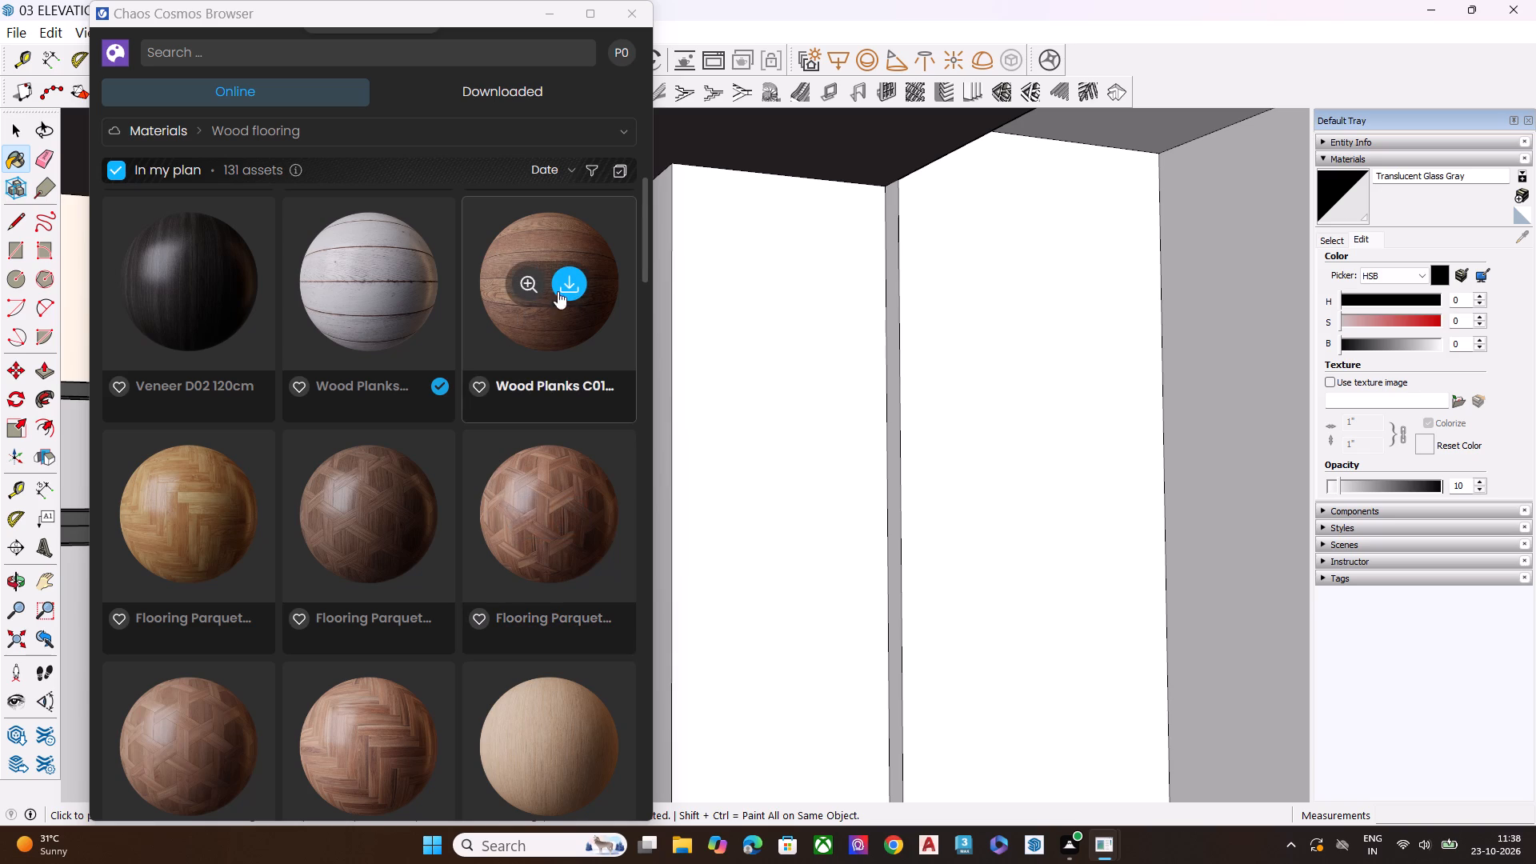
# Download the Wood Planks C01 100cm material from the Wood flooring category and import it into the scene.
pyautogui.click(566, 281)
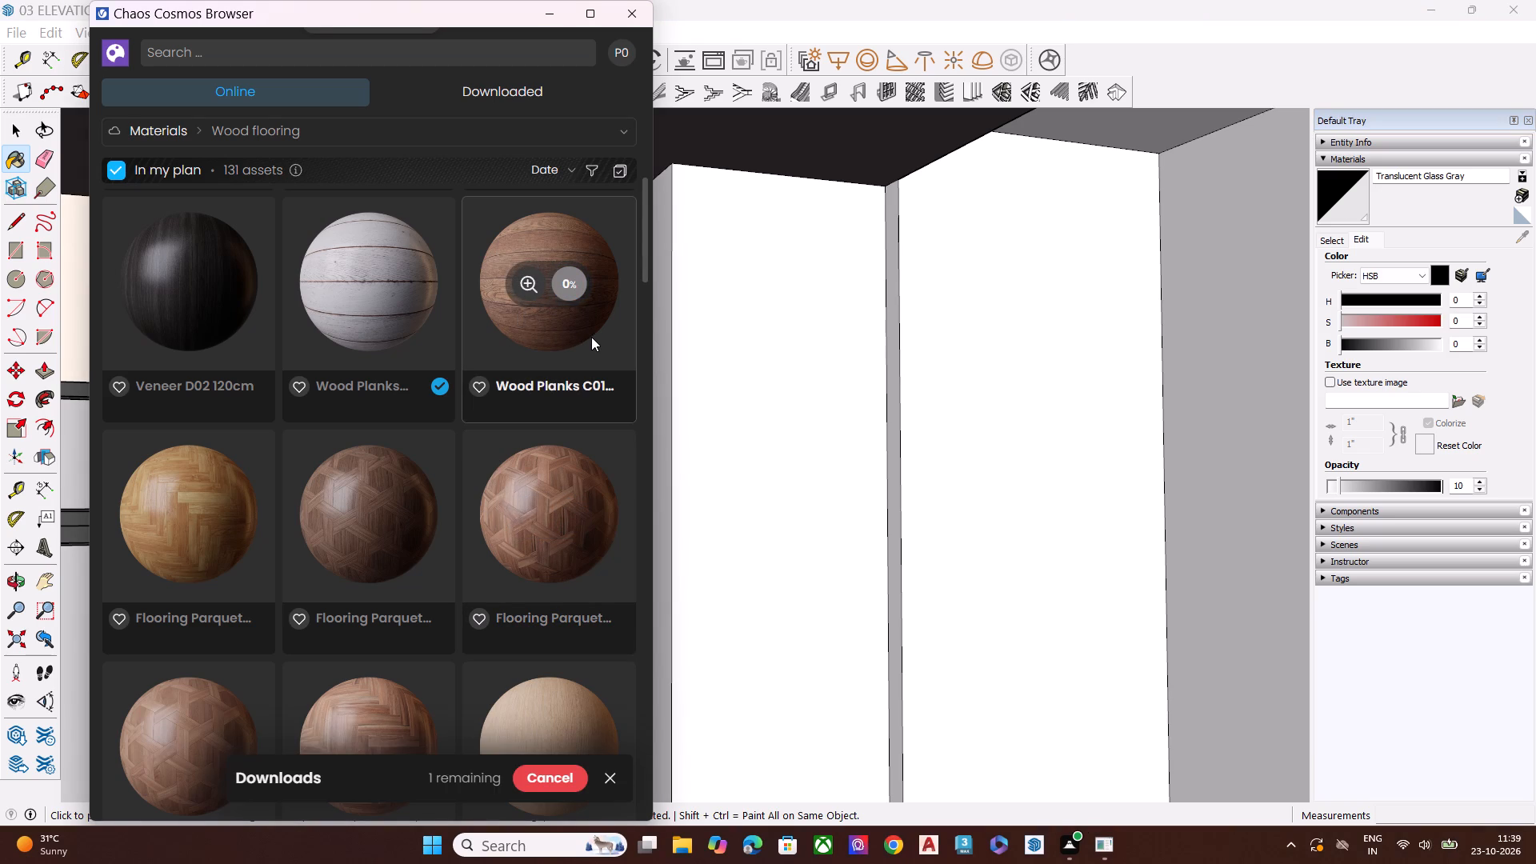
pyautogui.scroll(-5, 591, 337)
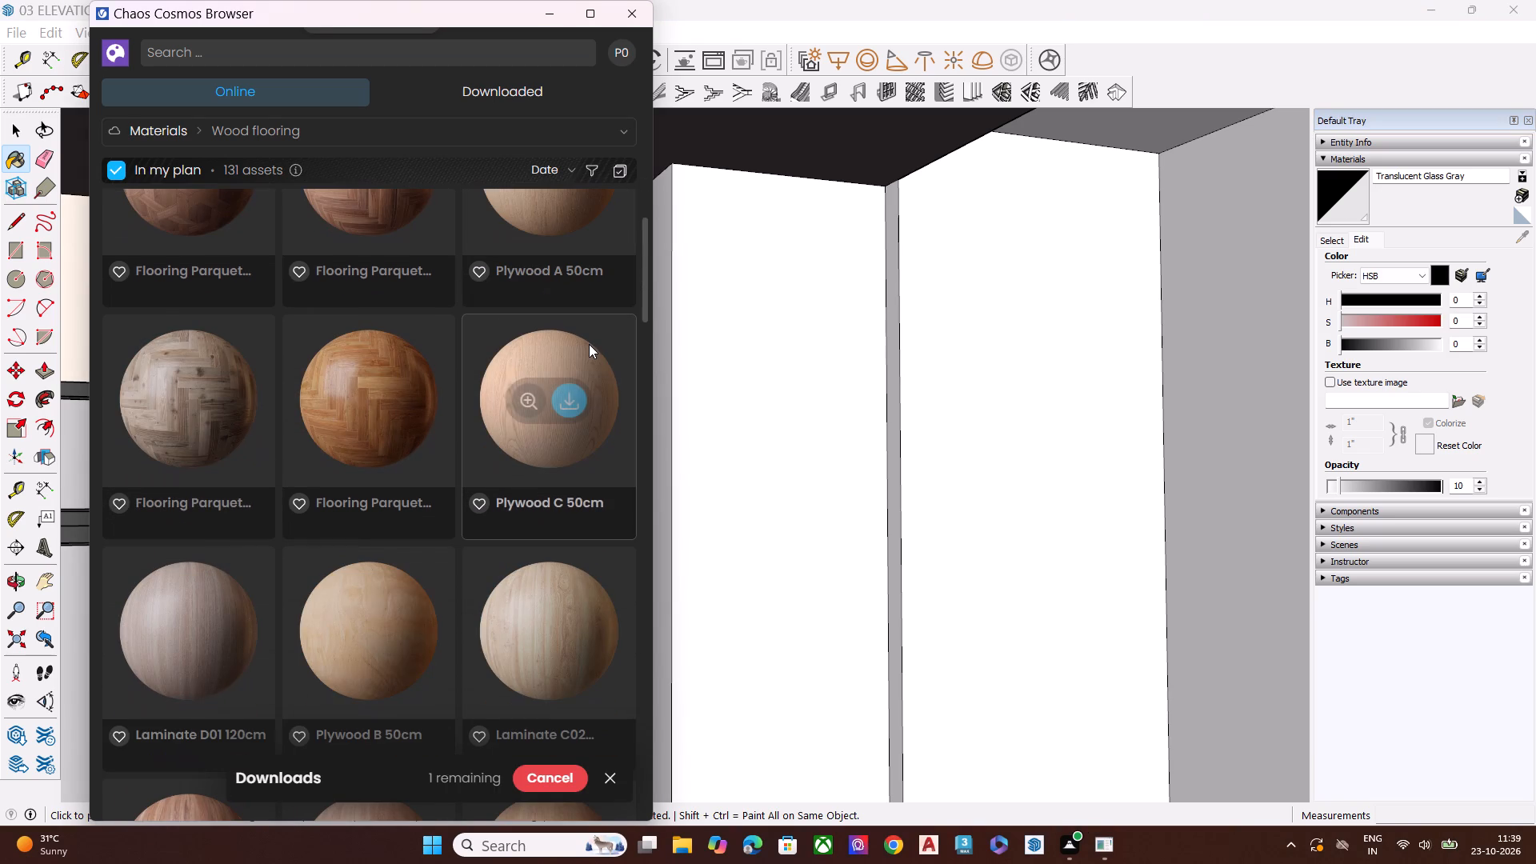
pyautogui.scroll(-3, 582, 375)
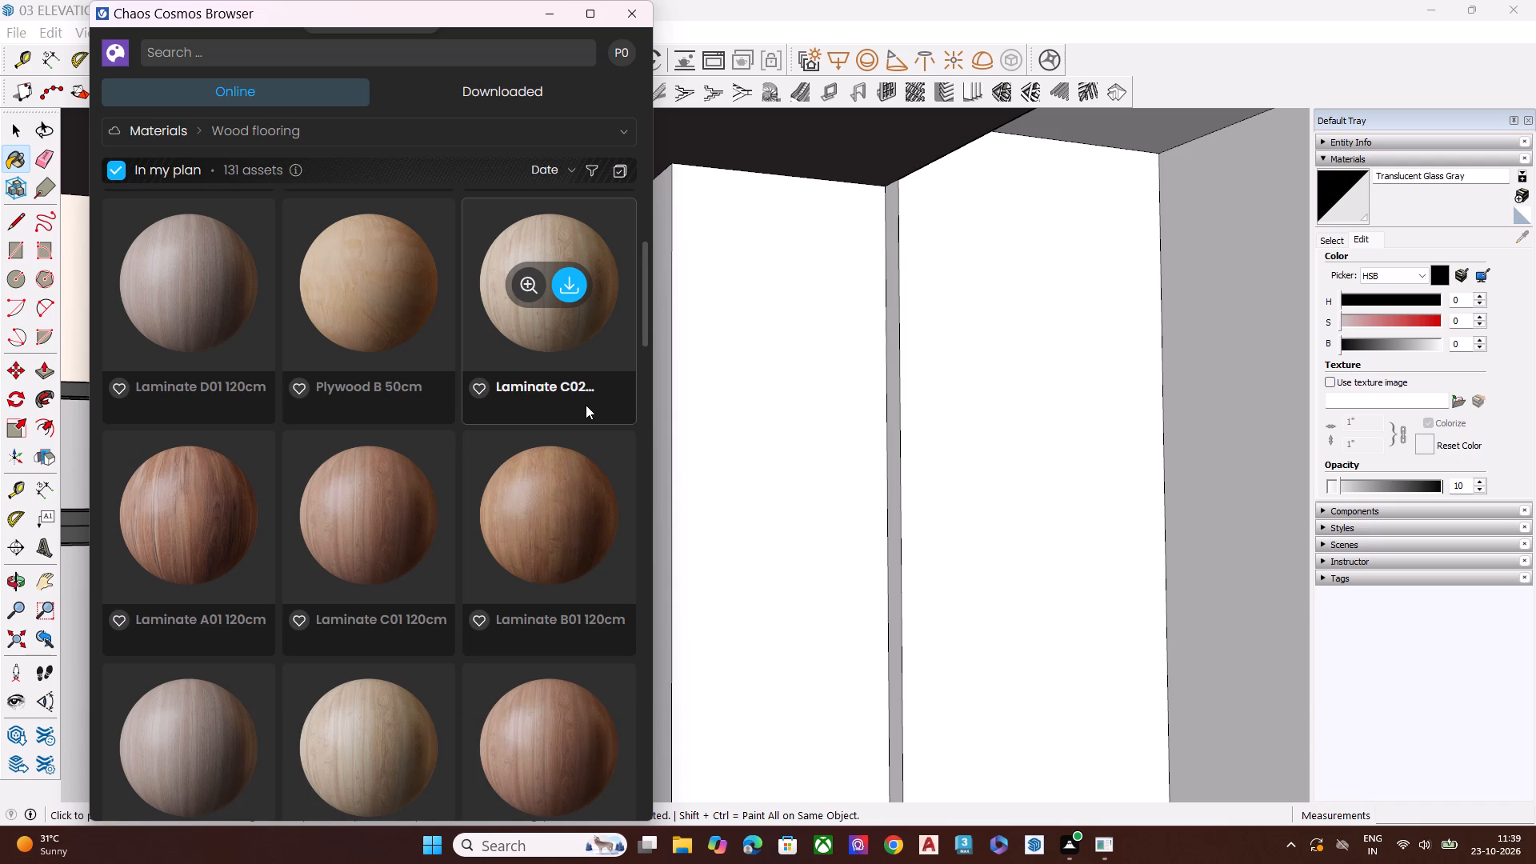
pyautogui.scroll(9, 571, 306)
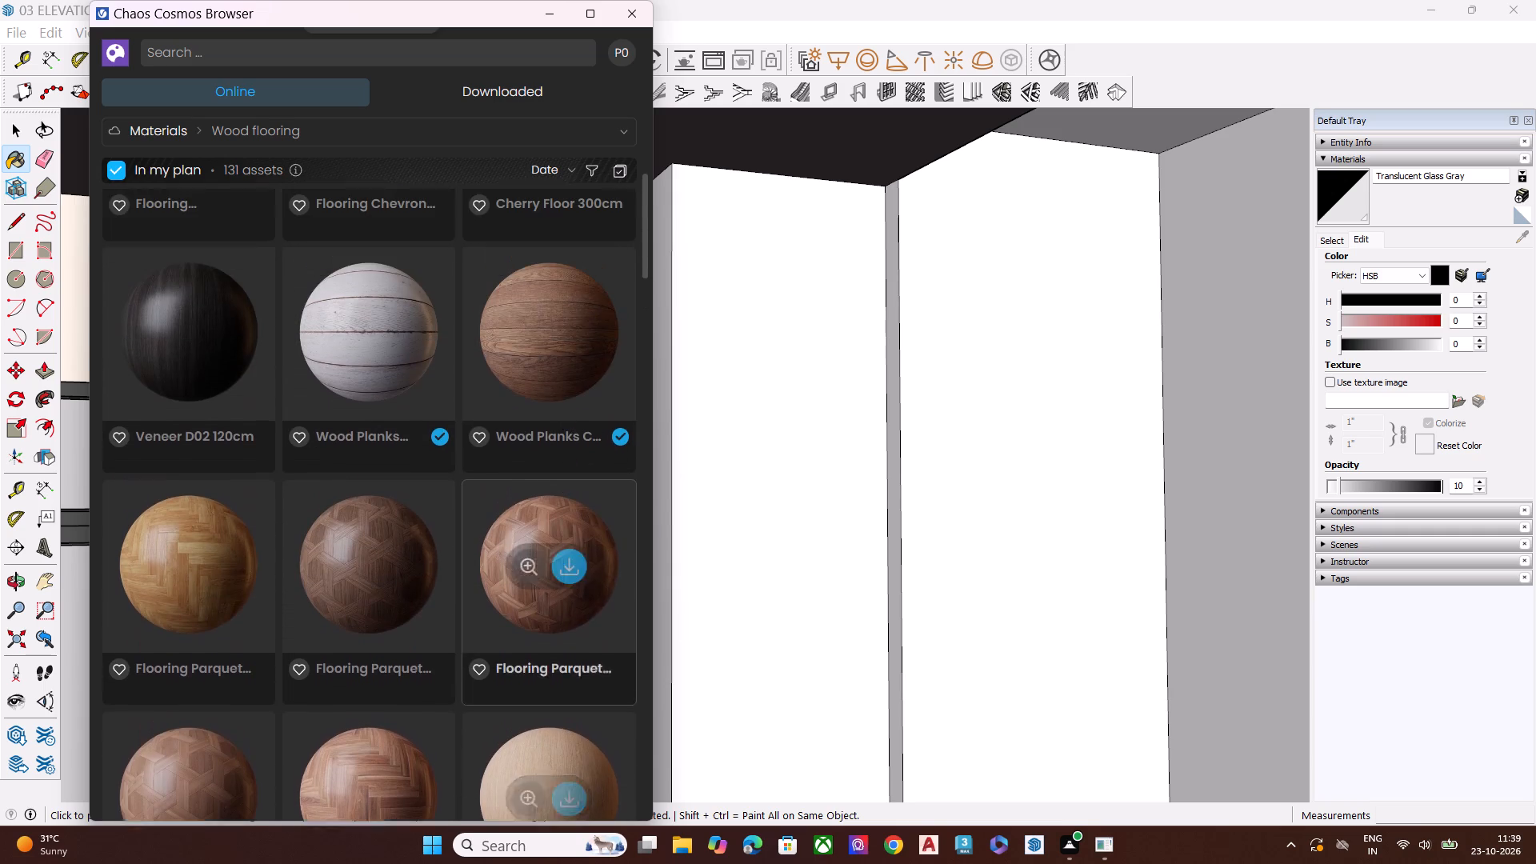
pyautogui.scroll(-5, 1111, 355)
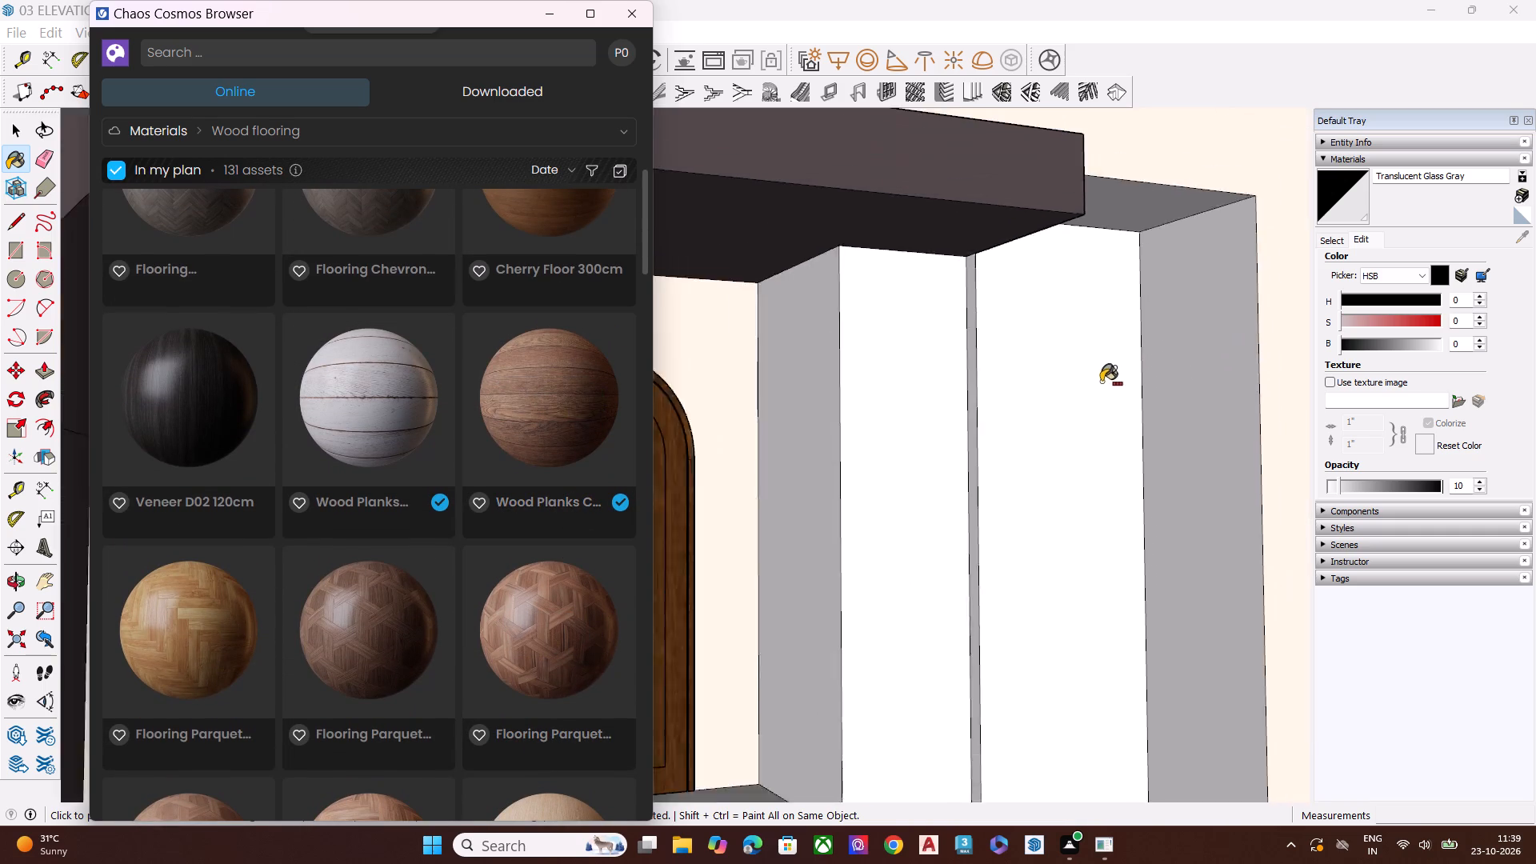
pyautogui.scroll(-9, 1103, 382)
pyautogui.moveTo(1132, 399); pyautogui.dragTo(1105, 486, button='middle')
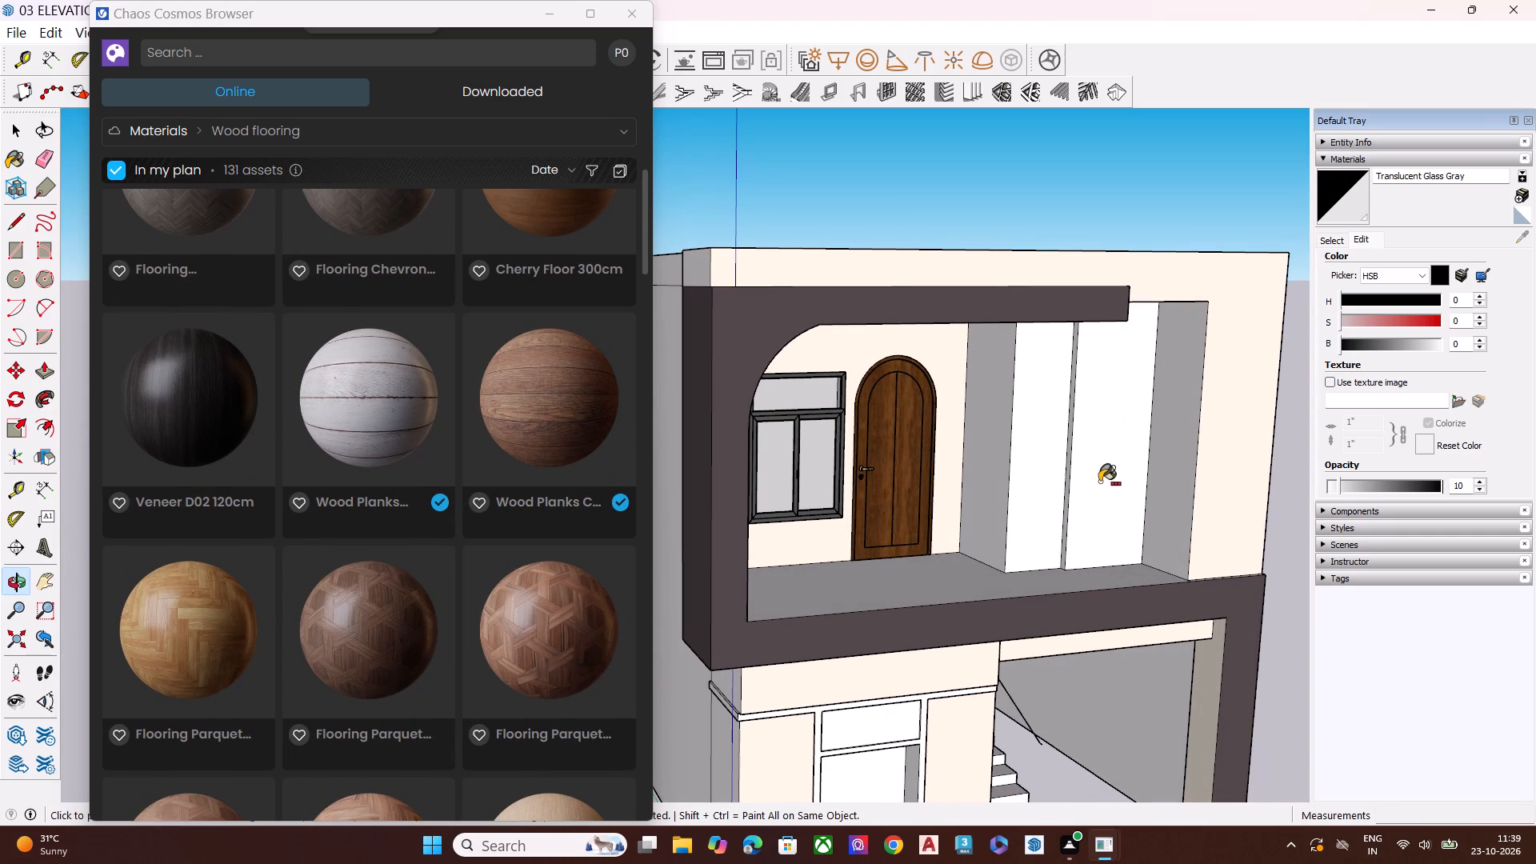
pyautogui.click(558, 396)
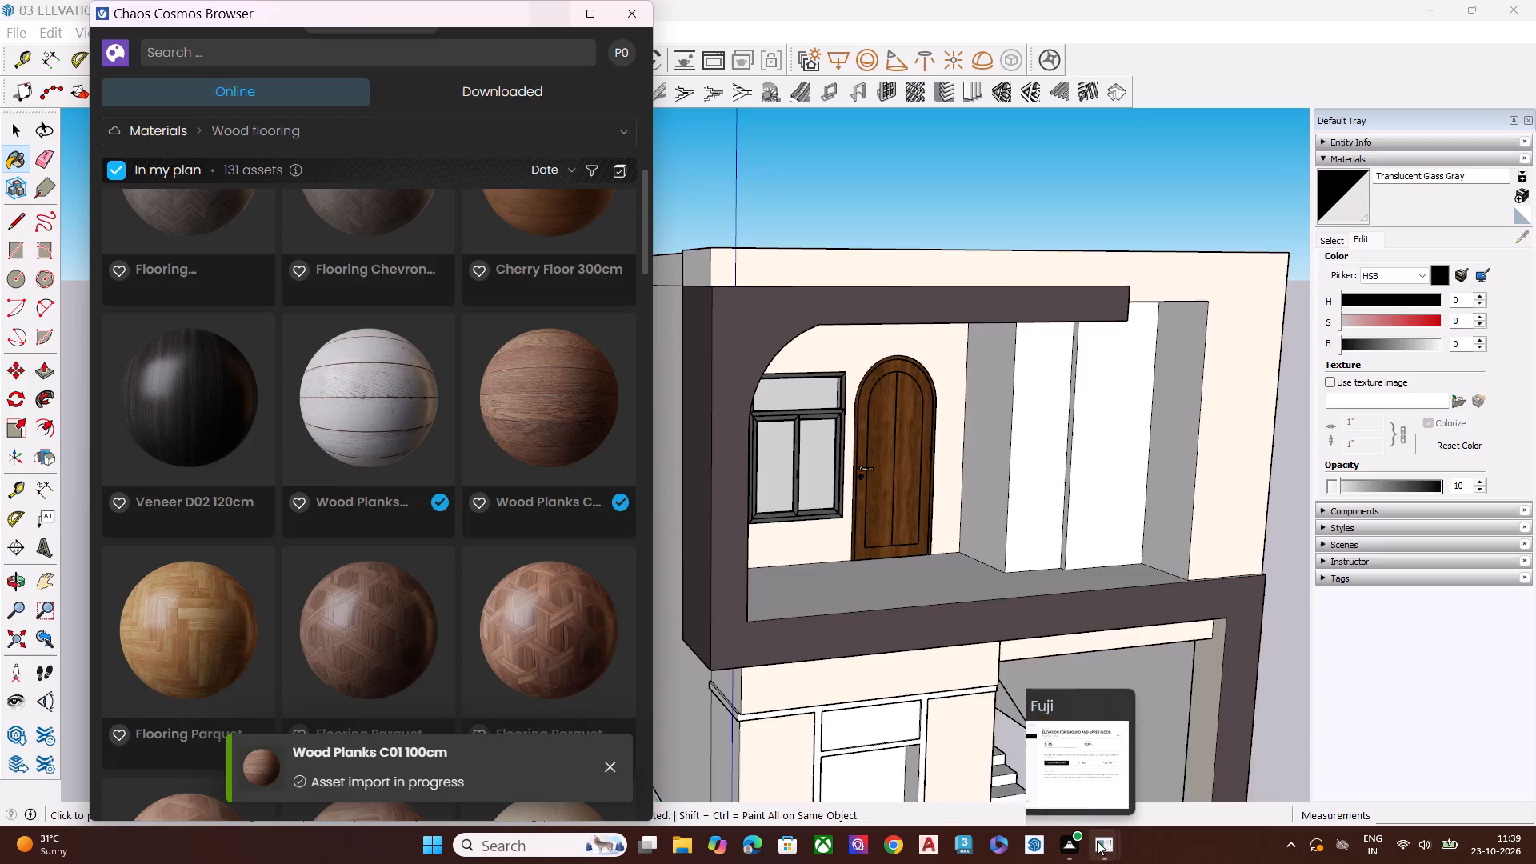
# Make Wood Planks C01 100cm the active material through the V-Ray Asset Editor and return to the model.
pyautogui.click(1147, 761)
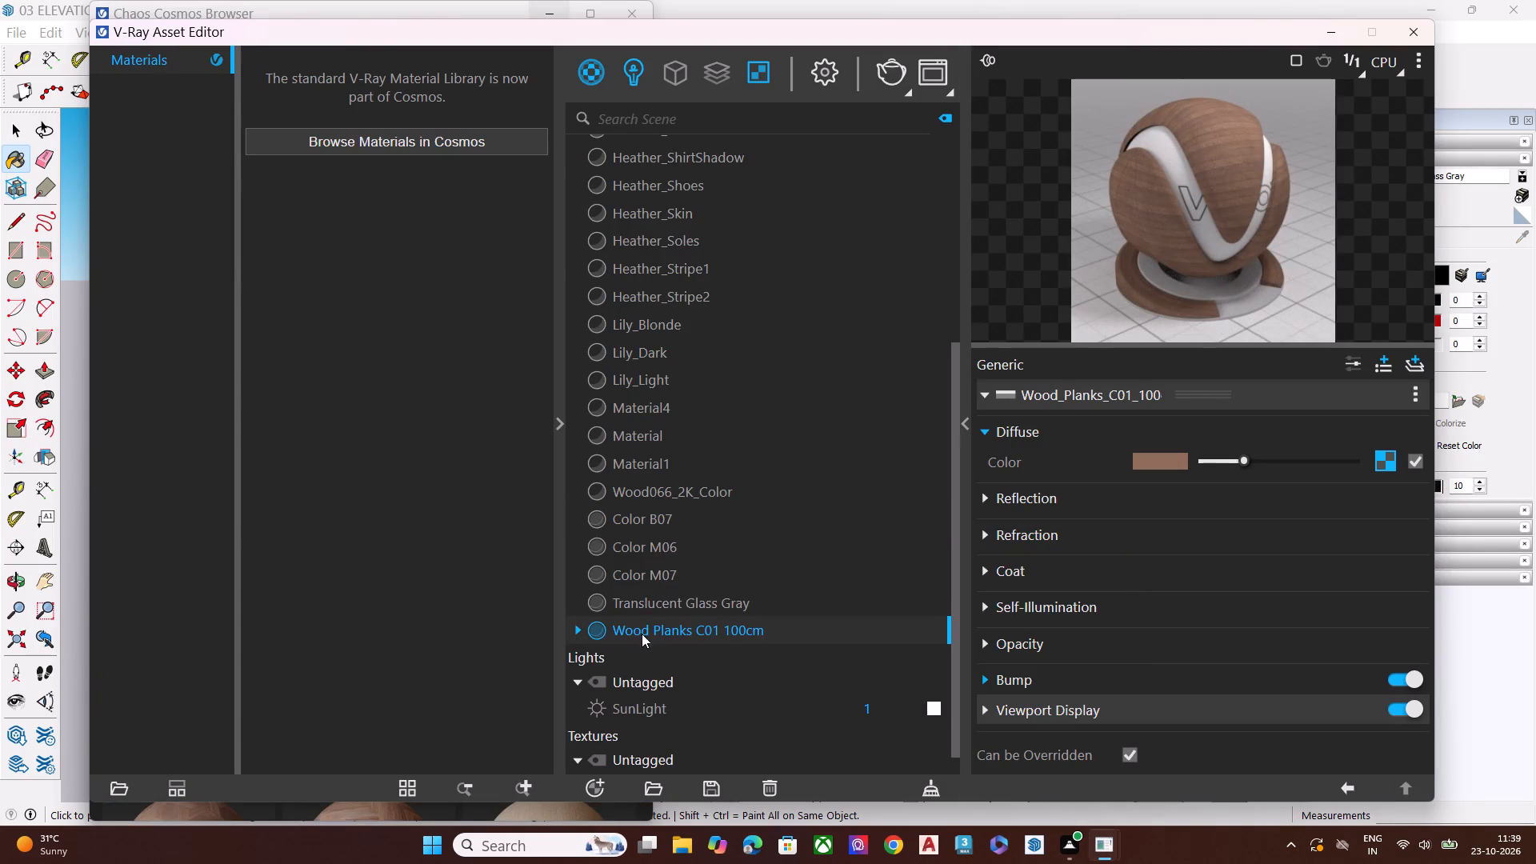
pyautogui.click(682, 594)
pyautogui.click(684, 621)
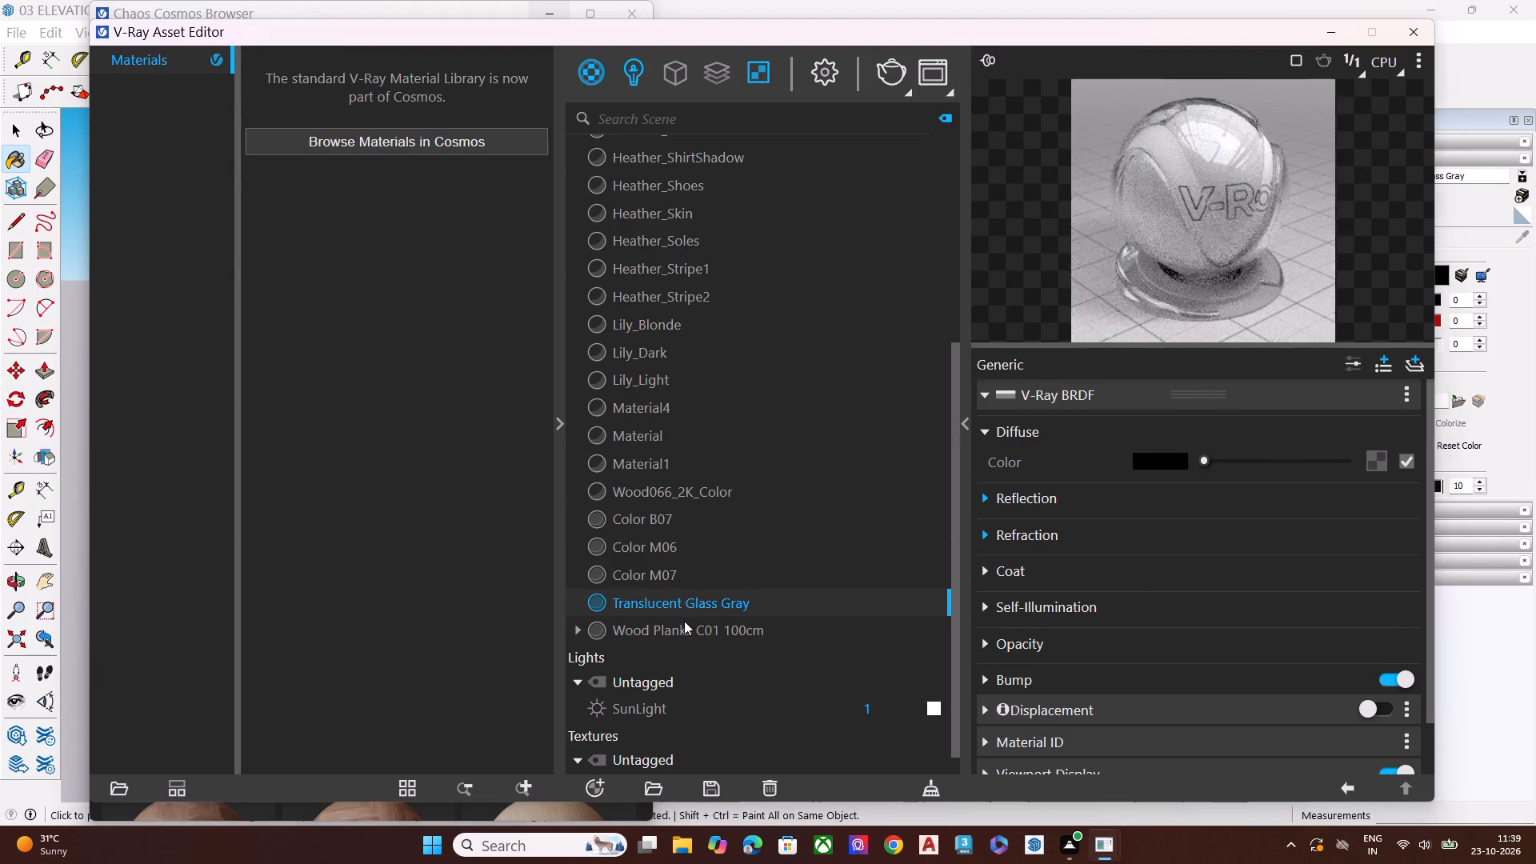
pyautogui.click(677, 630)
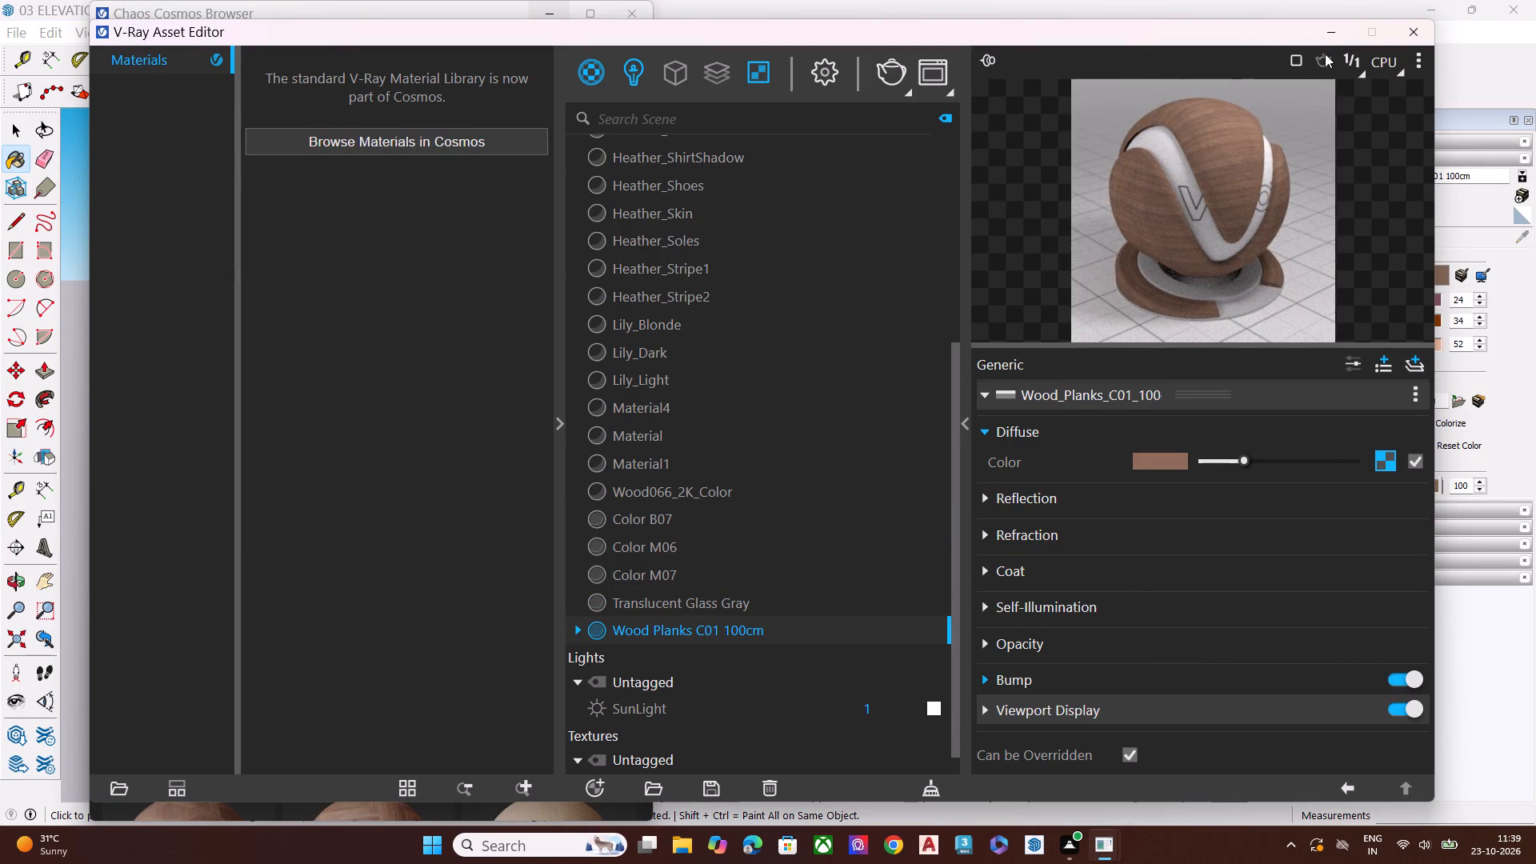
pyautogui.click(1318, 35)
pyautogui.click(1339, 196)
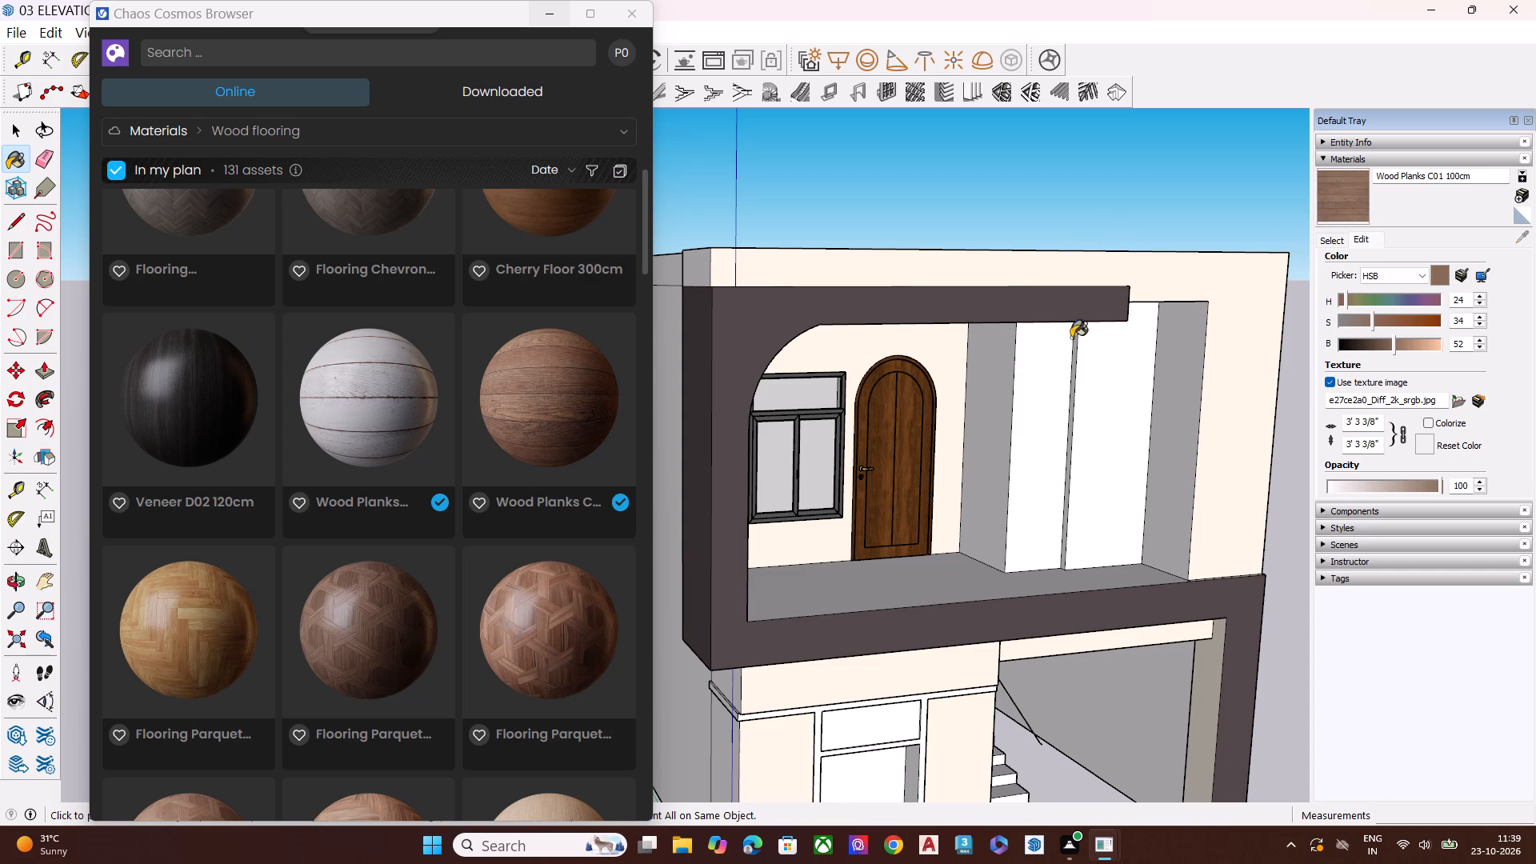
# Paint the right-hand back panel of the tall upper-floor recess with Wood Planks C01 100cm.
pyautogui.moveTo(1075, 342); pyautogui.dragTo(1110, 248, button='middle')
pyautogui.scroll(1, 1110, 284)
pyautogui.scroll(2, 1093, 351)
pyautogui.scroll(-1, 1065, 398)
pyautogui.scroll(5, 1063, 398)
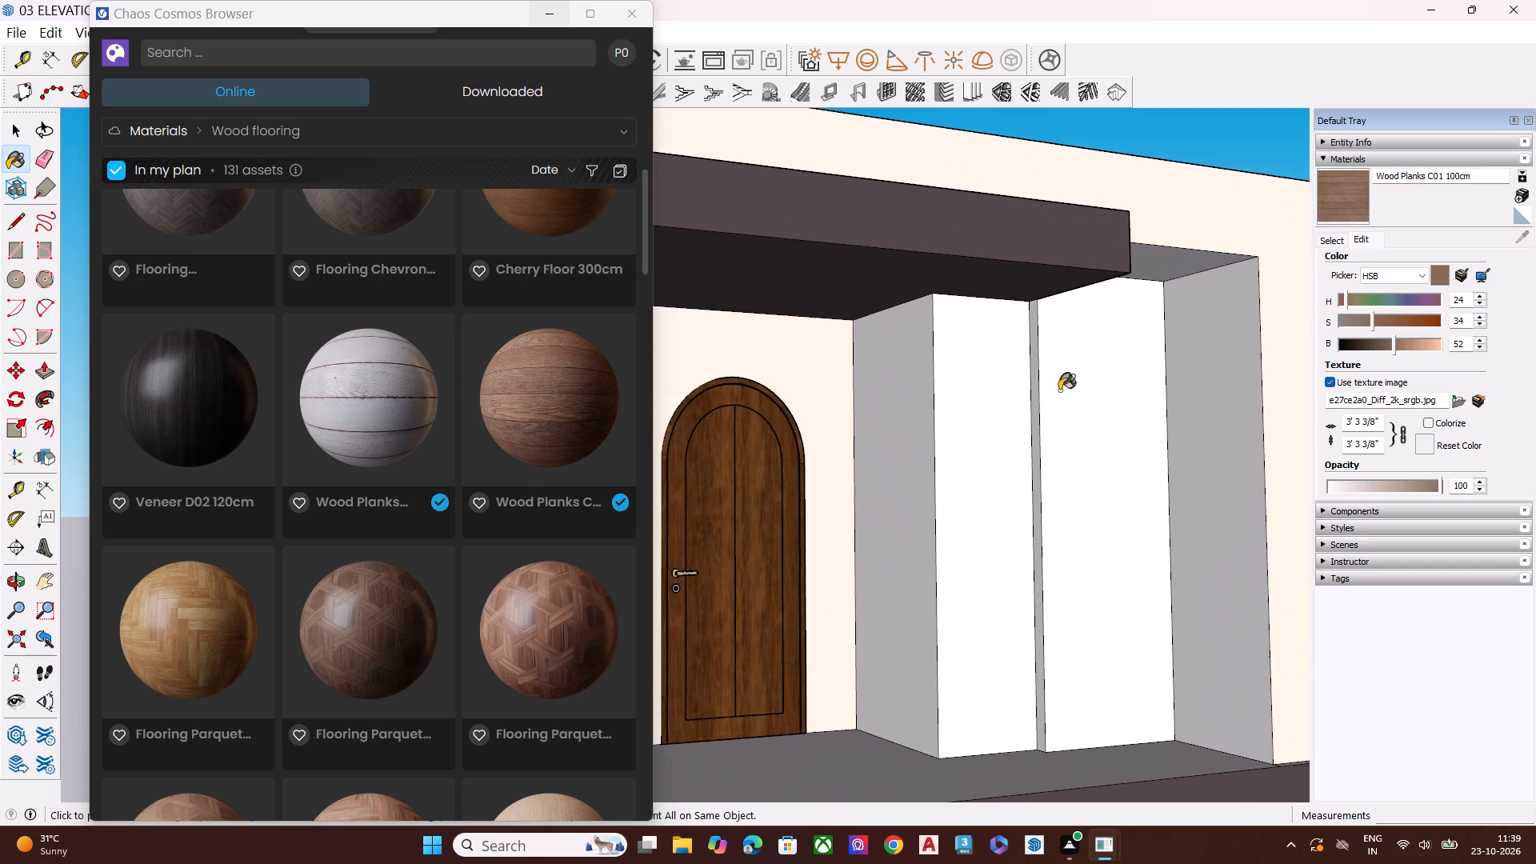
pyautogui.scroll(11, 1062, 355)
pyautogui.scroll(11, 1013, 325)
pyautogui.scroll(-4, 1009, 324)
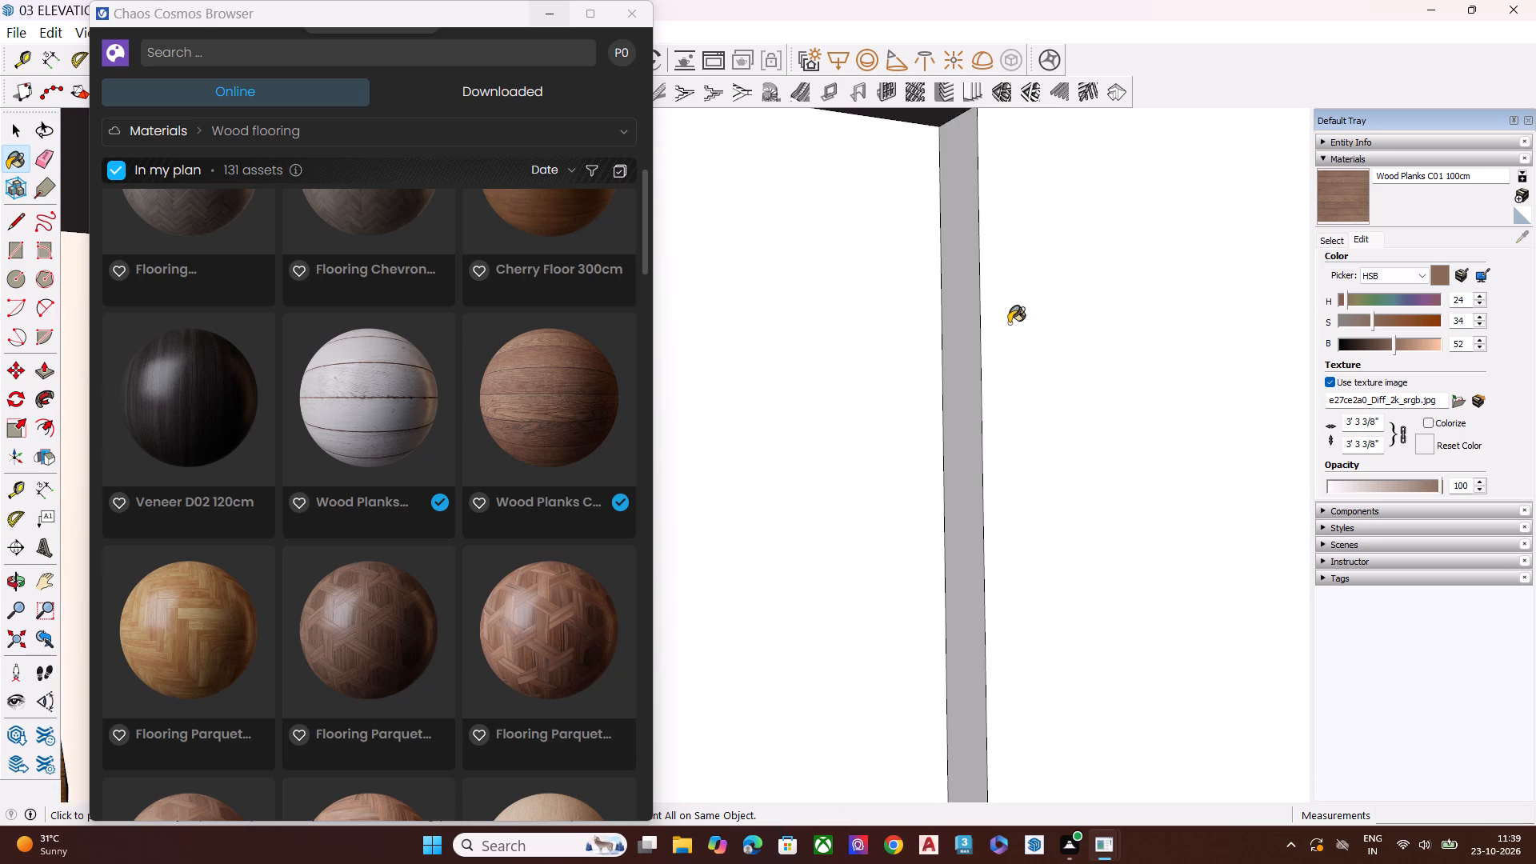
pyautogui.scroll(-2, 1009, 323)
pyautogui.click(1016, 313)
pyautogui.scroll(-11, 1031, 232)
pyautogui.scroll(-1, 1100, 262)
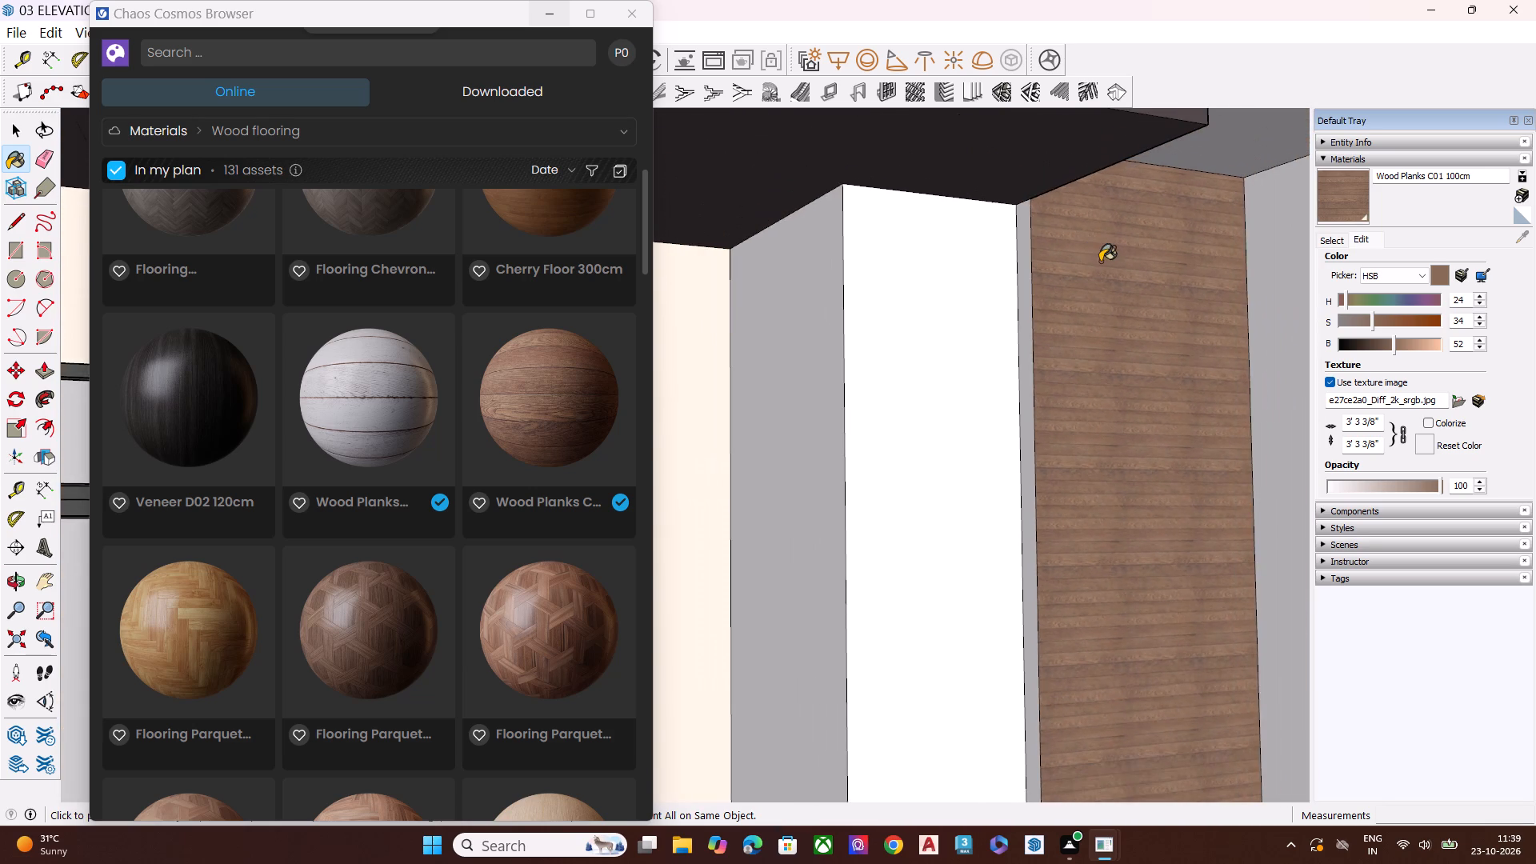
pyautogui.scroll(-13, 1100, 262)
pyautogui.moveTo(1140, 254); pyautogui.dragTo(1086, 324, button='middle')
pyautogui.scroll(2, 1152, 316)
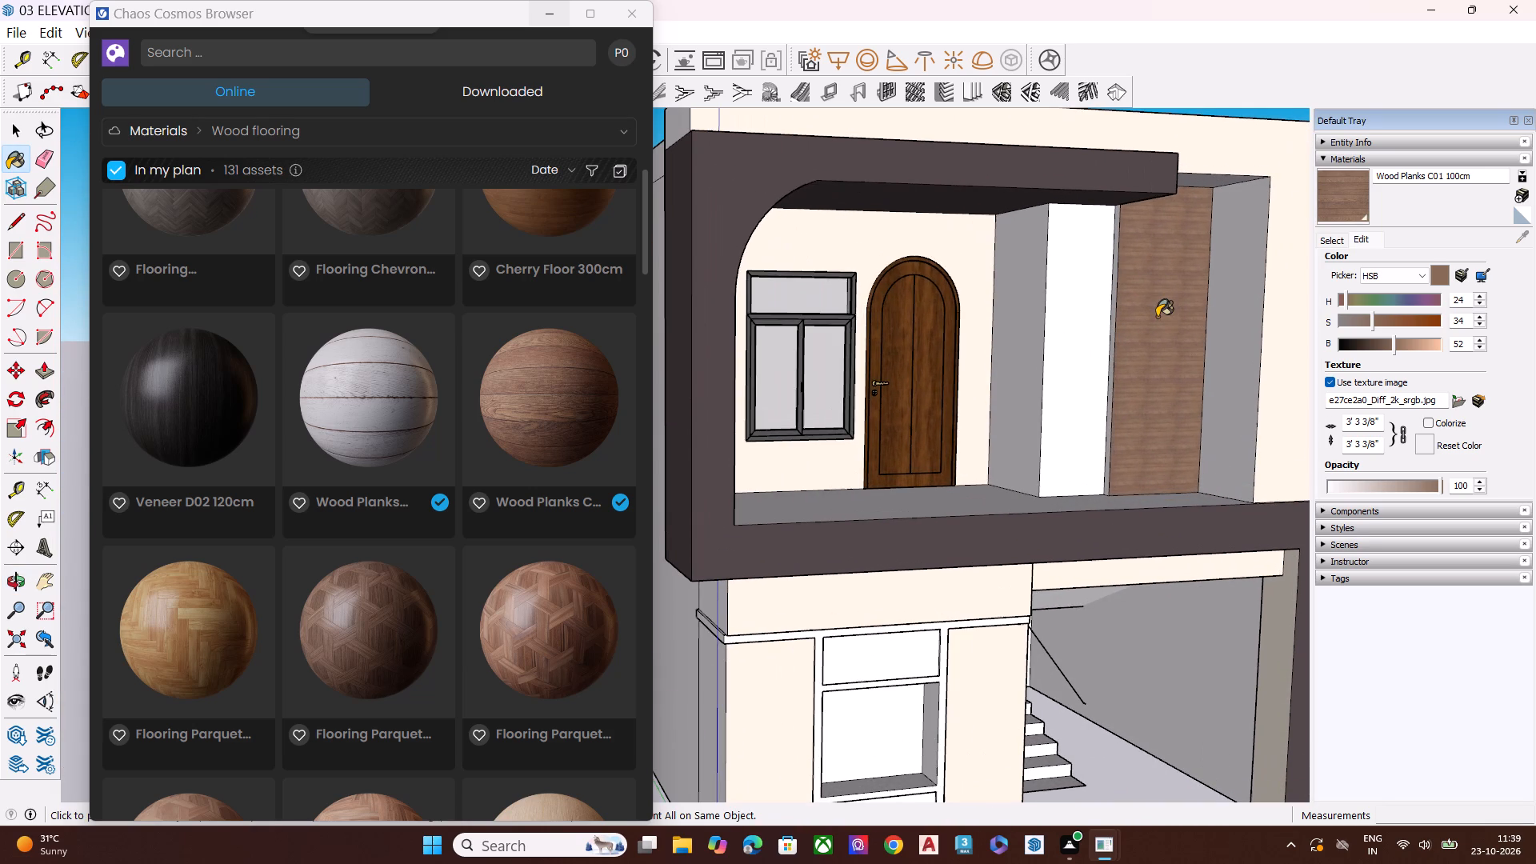
# Open texture positioning for the wood-clad recess panel and stretch the plank texture vertically.
pyautogui.press('space')
pyautogui.scroll(-4, 1013, 323)
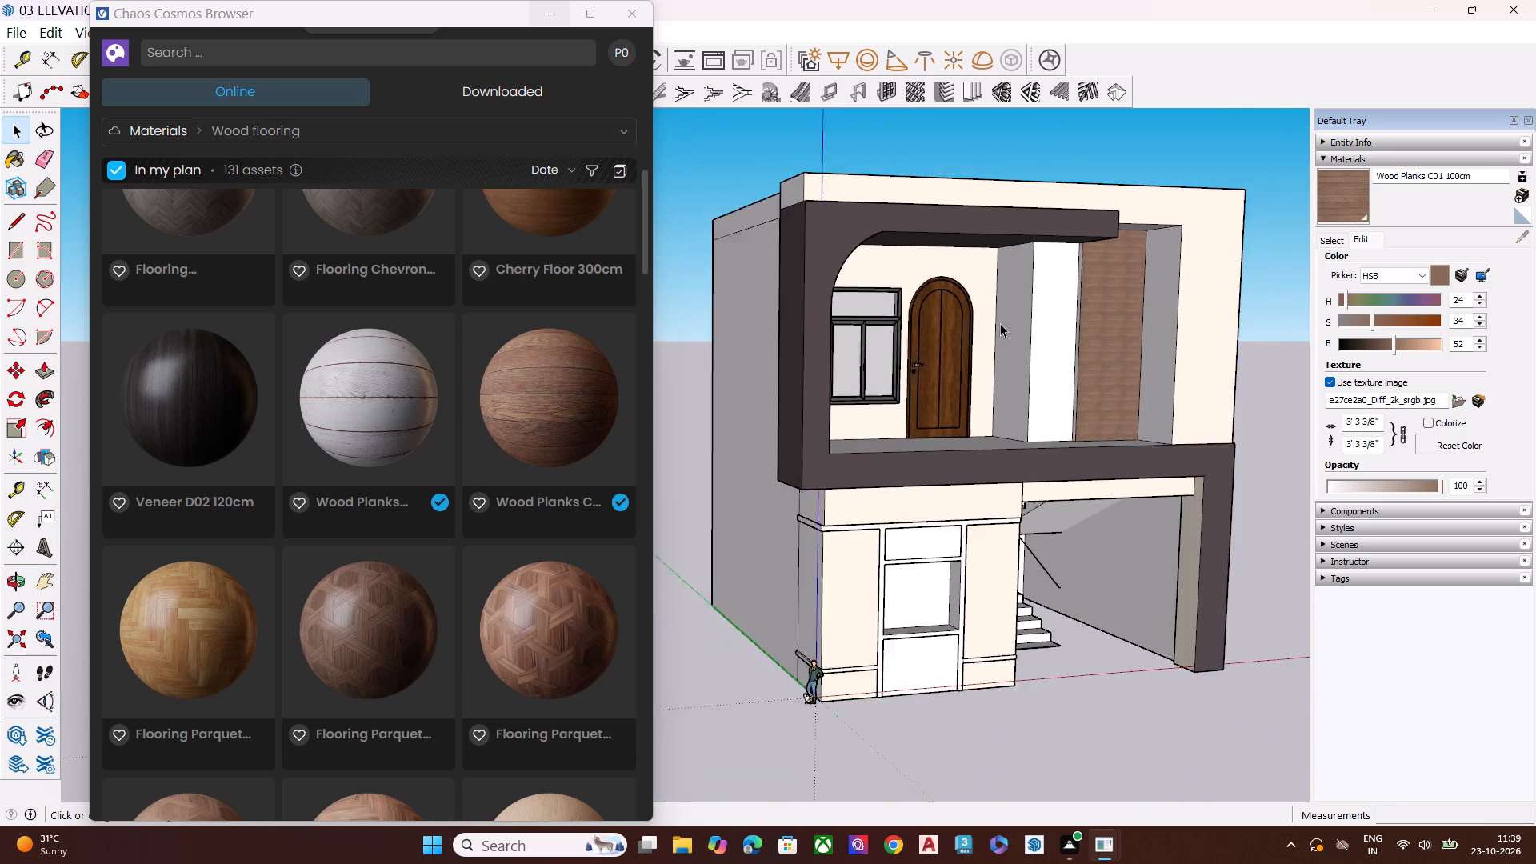
pyautogui.scroll(-1, 1000, 323)
pyautogui.scroll(8, 1149, 321)
pyautogui.click(1050, 318)
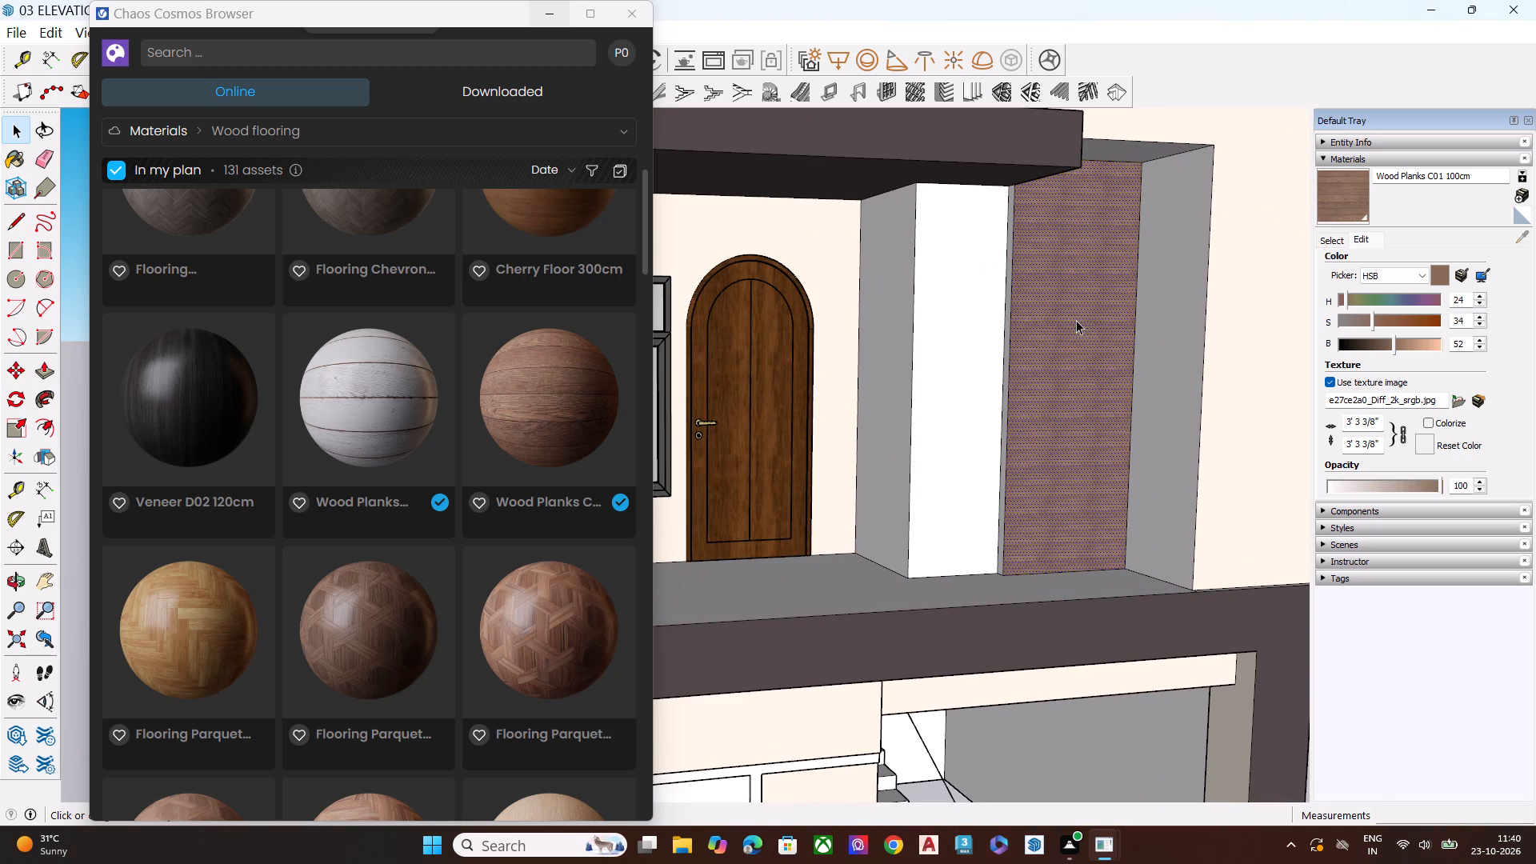
pyautogui.rightClick(1076, 320)
pyautogui.click(1123, 582)
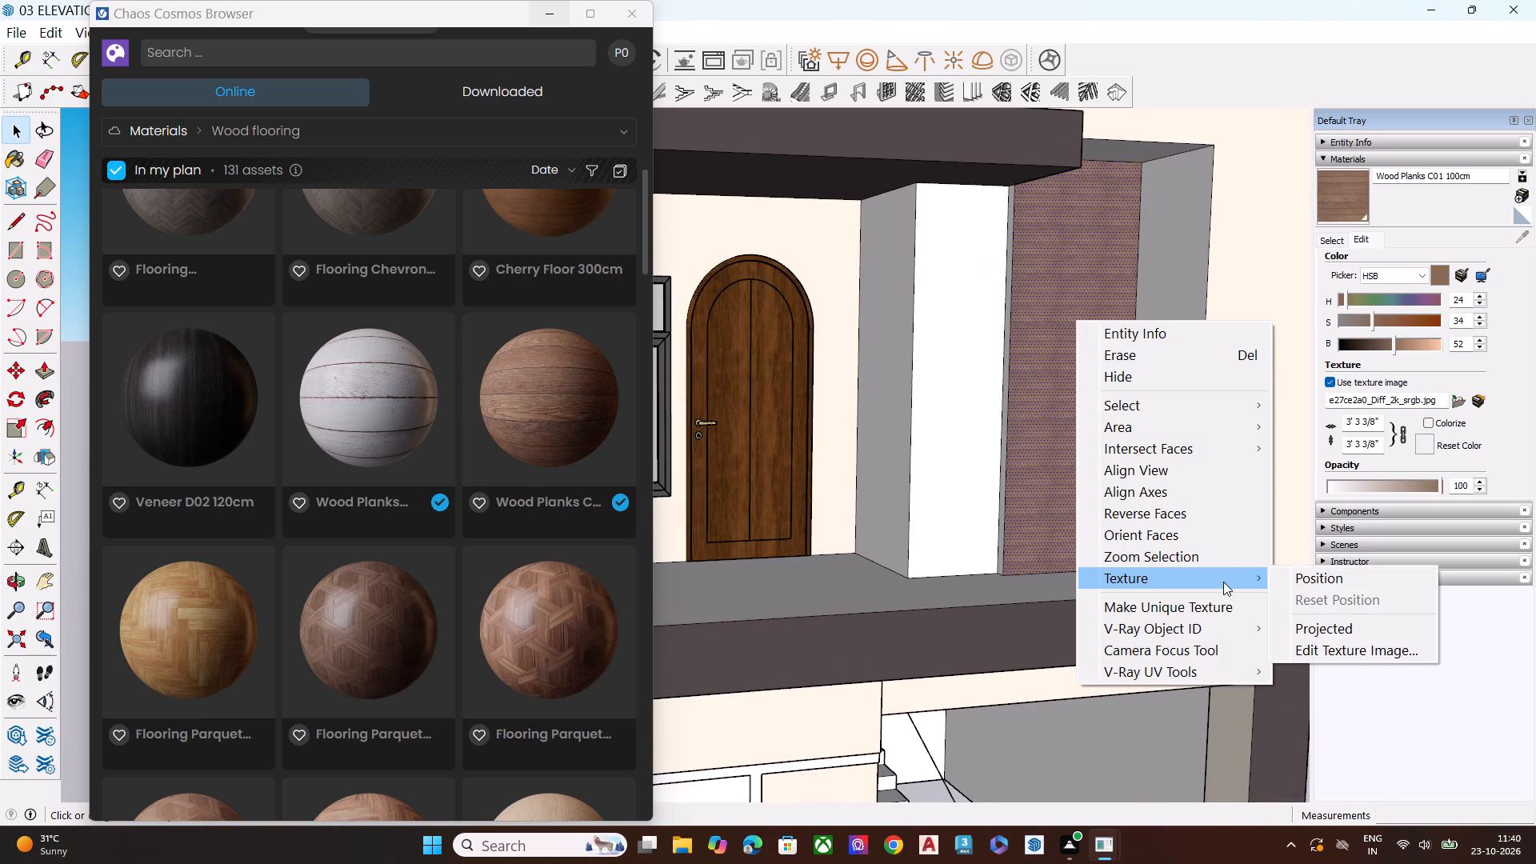
pyautogui.click(1298, 575)
pyautogui.scroll(2, 1065, 269)
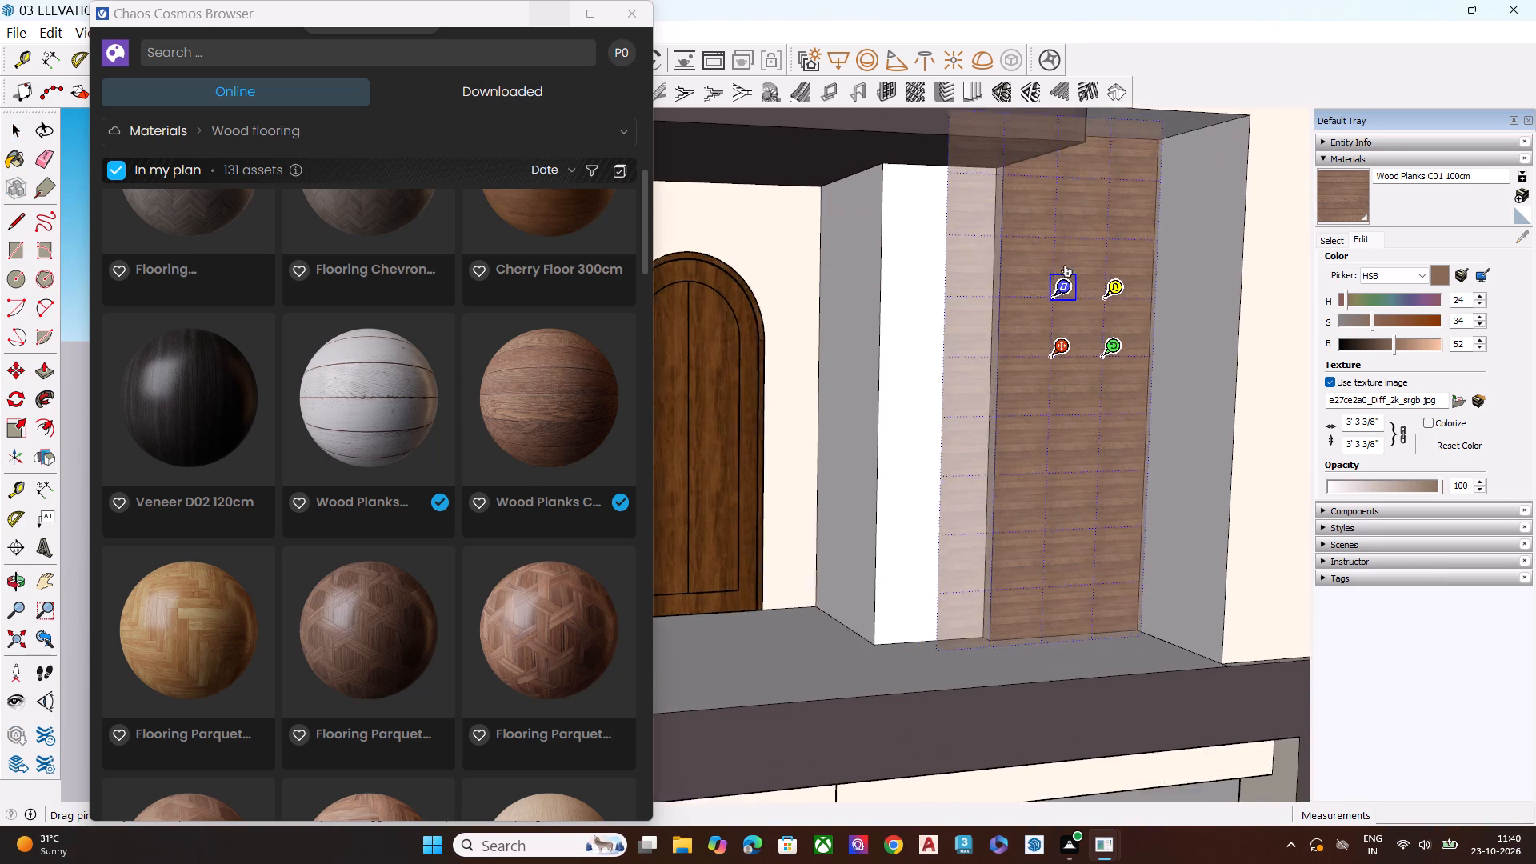
pyautogui.scroll(4, 1063, 270)
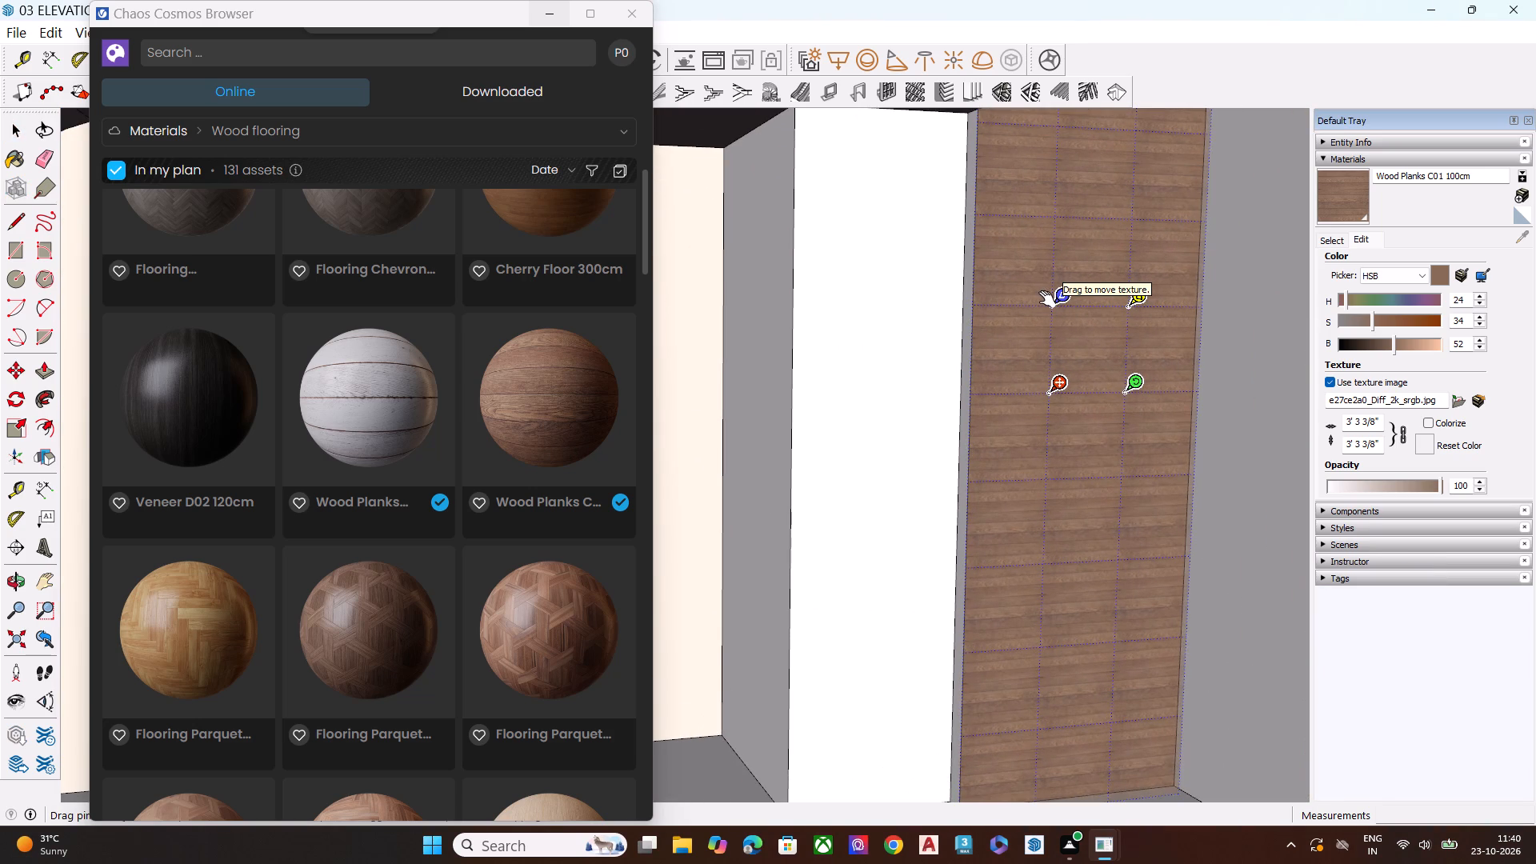
pyautogui.scroll(1, 1186, 285)
pyautogui.moveTo(1186, 284); pyautogui.dragTo(1074, 266, button='middle')
pyautogui.scroll(-7, 1074, 266)
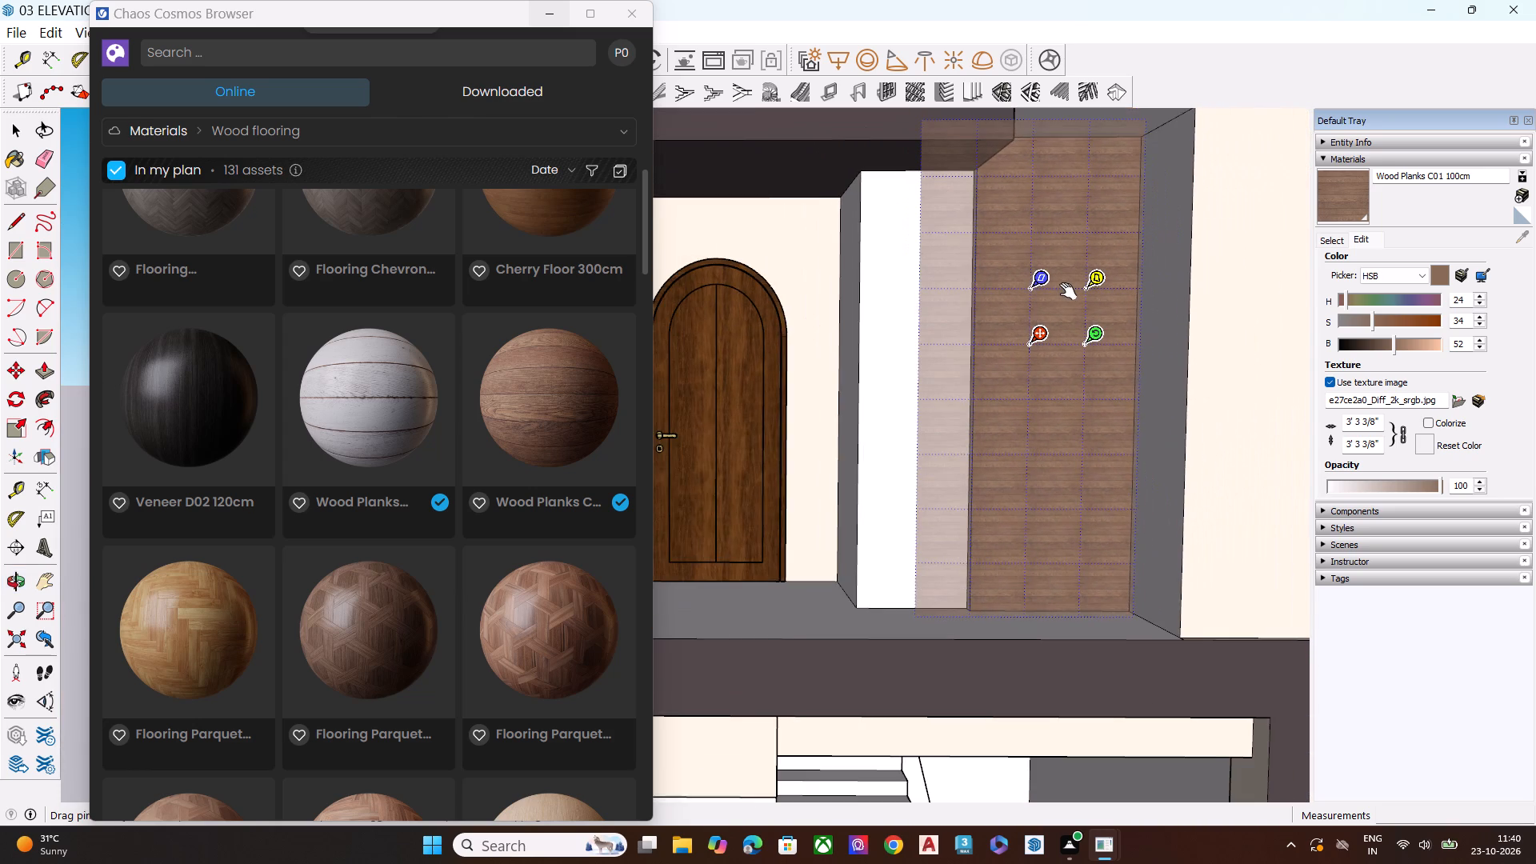
pyautogui.scroll(-3, 1060, 303)
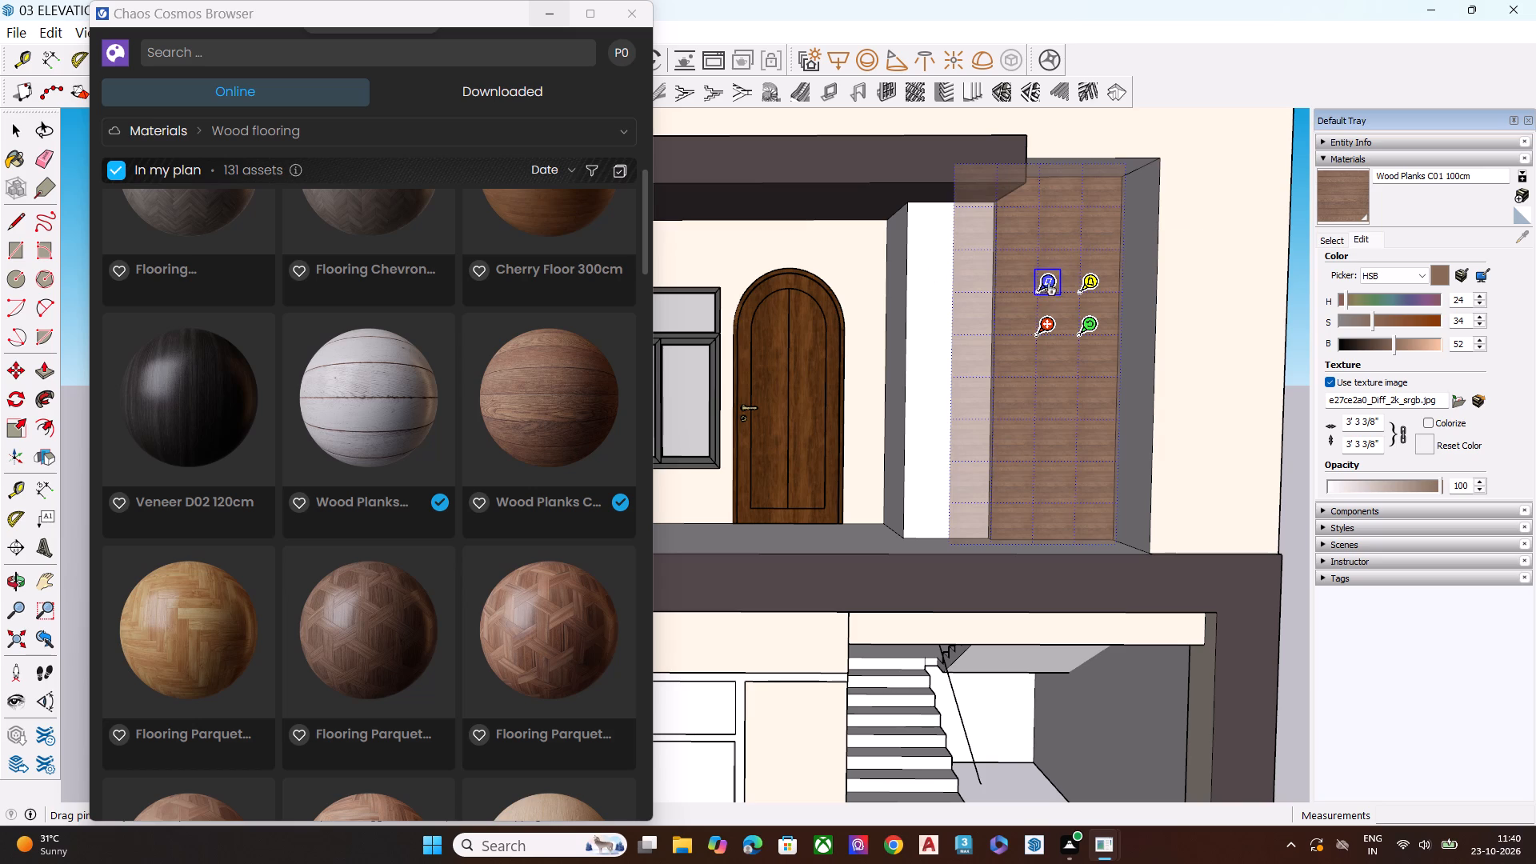
pyautogui.moveTo(1047, 287); pyautogui.dragTo(1042, 191)
# Shift the plank texture sideways toward the panel's left edge.
pyautogui.scroll(4, 1074, 320)
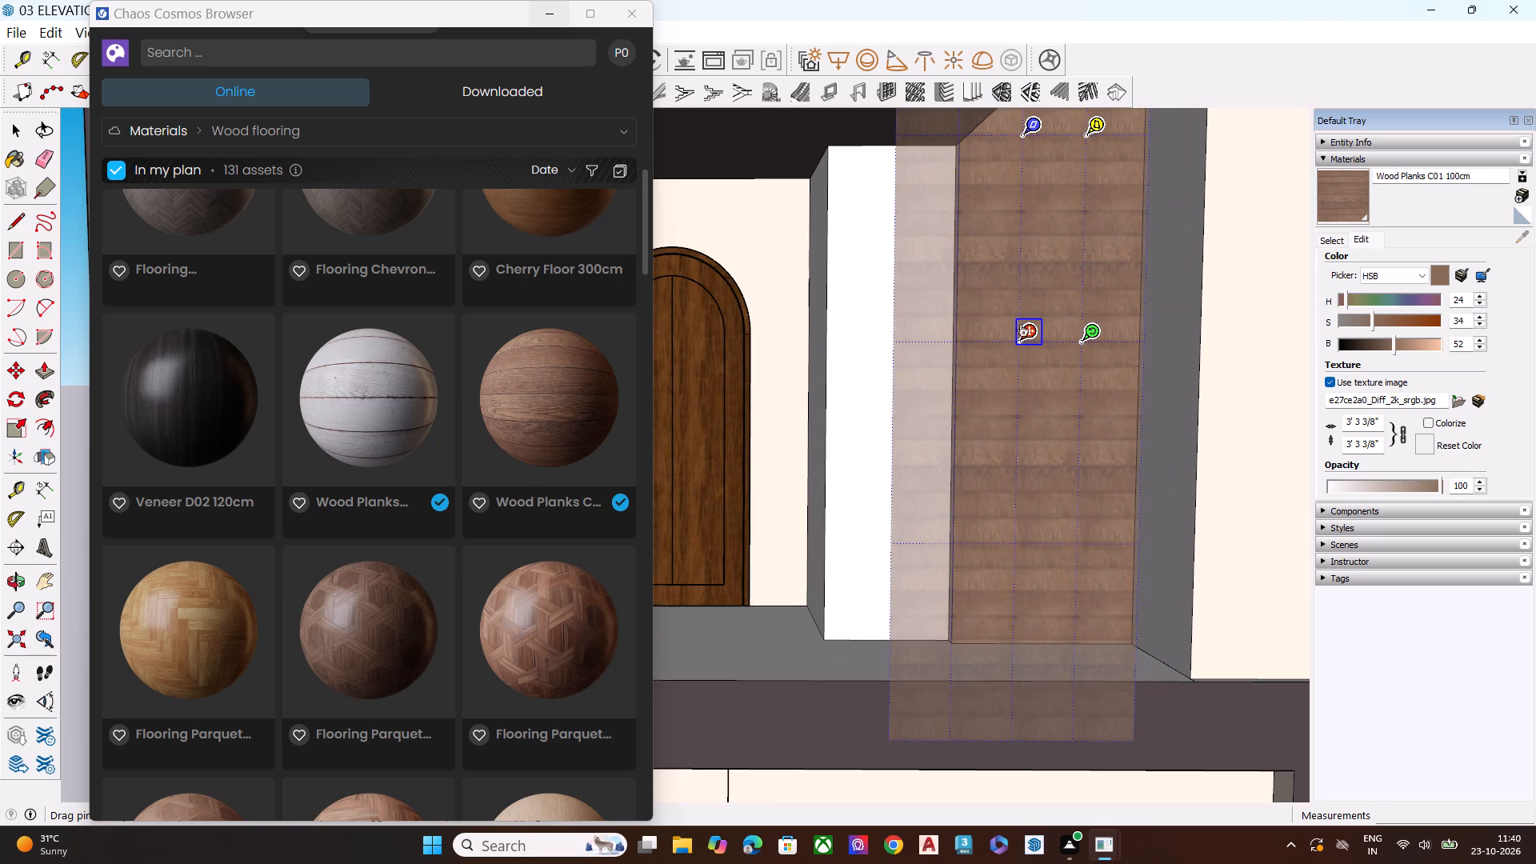
pyautogui.moveTo(1023, 334); pyautogui.dragTo(993, 335)
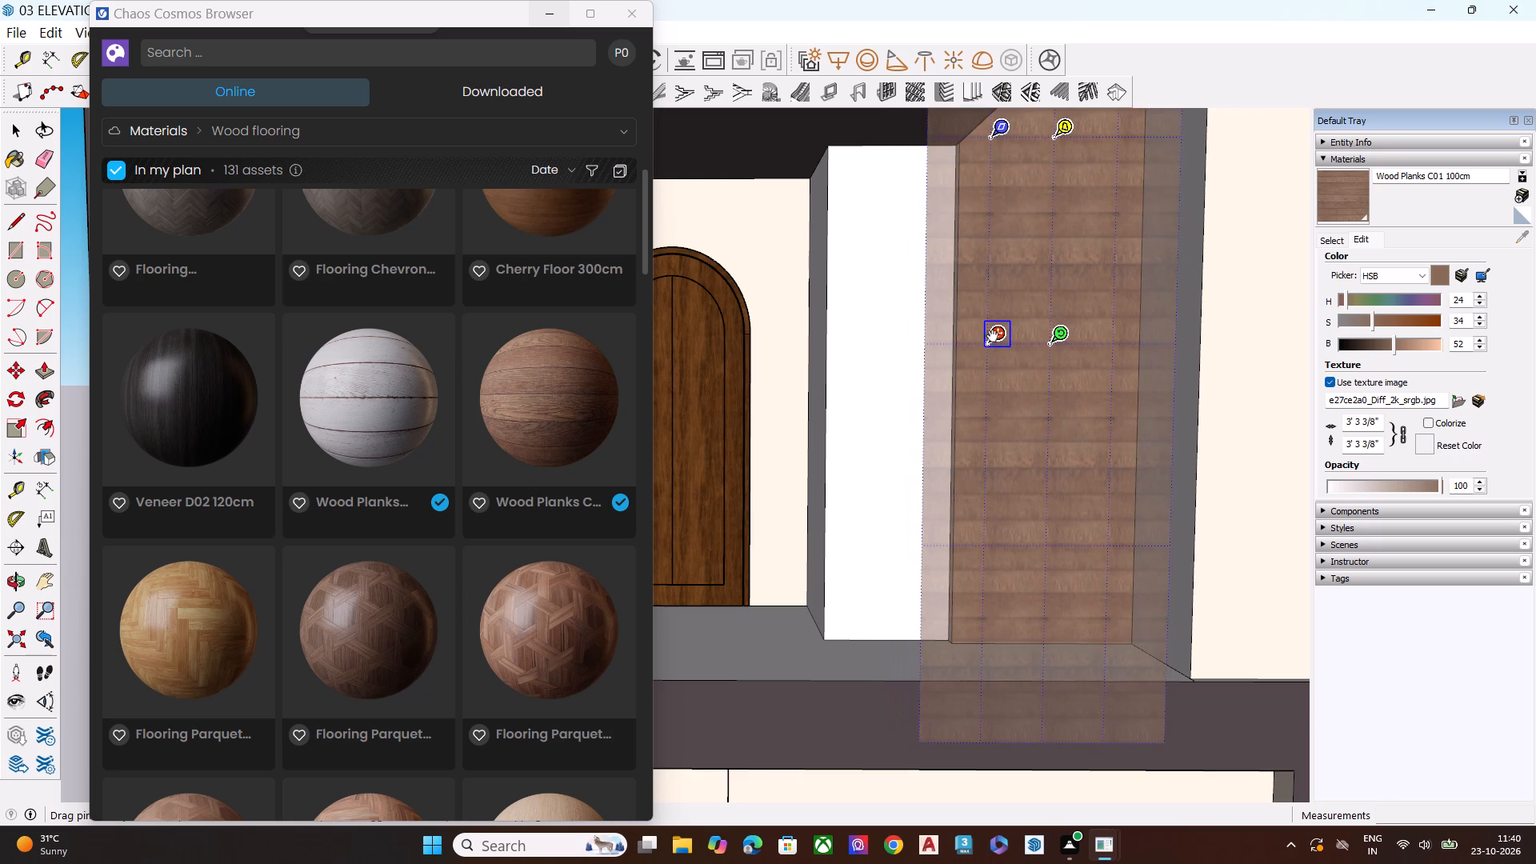
pyautogui.moveTo(993, 335); pyautogui.dragTo(992, 334)
pyautogui.scroll(-5, 992, 341)
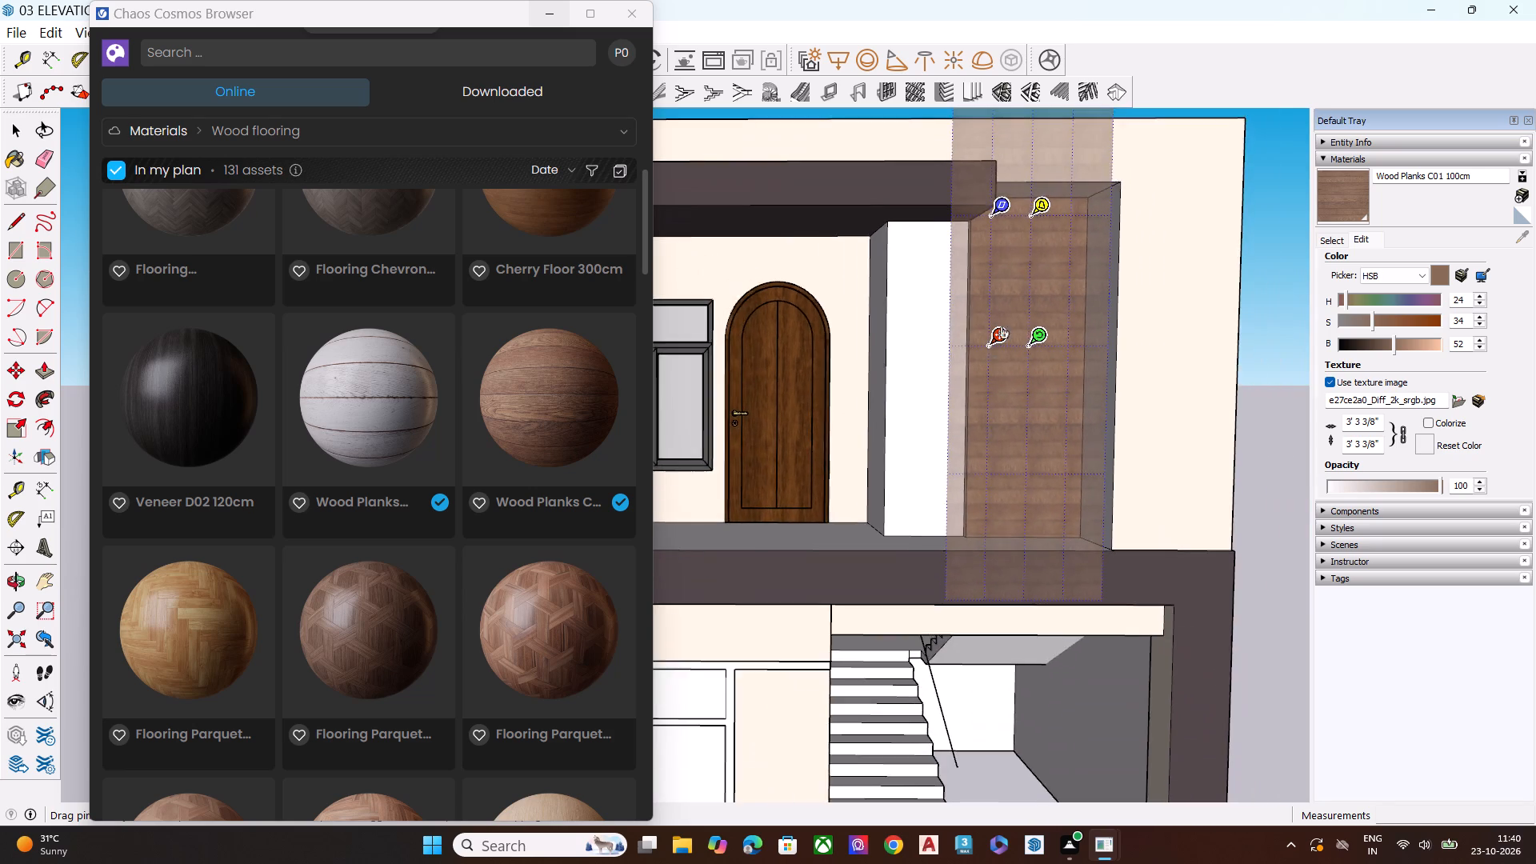
# Compress the plank texture vertically on the recess panel so the boards become narrower, and finish the texture positioning.
pyautogui.scroll(7, 1023, 198)
pyautogui.click(1042, 221)
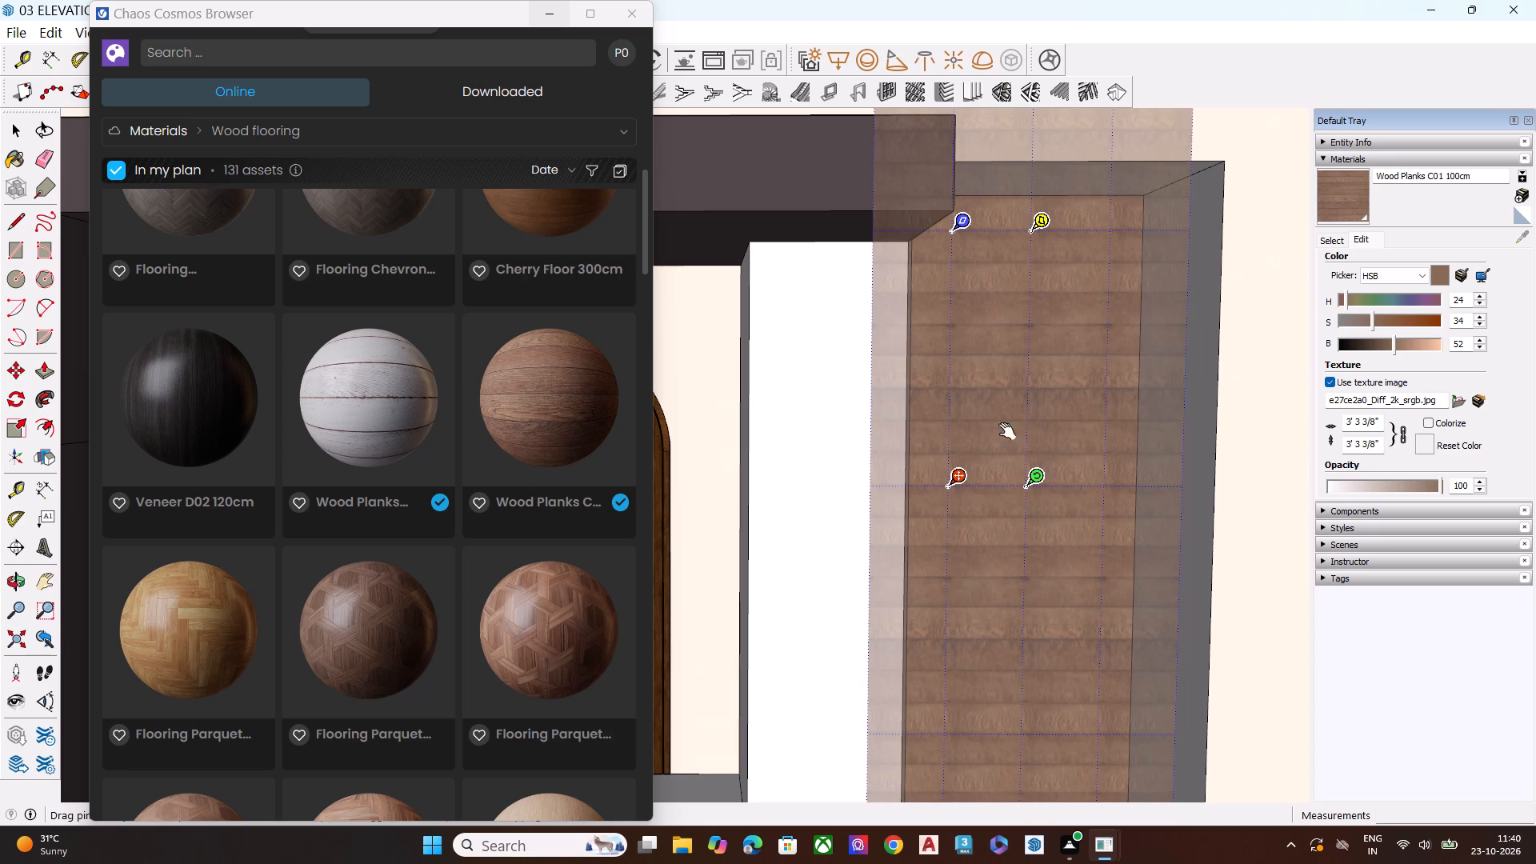
pyautogui.moveTo(962, 226); pyautogui.dragTo(963, 273)
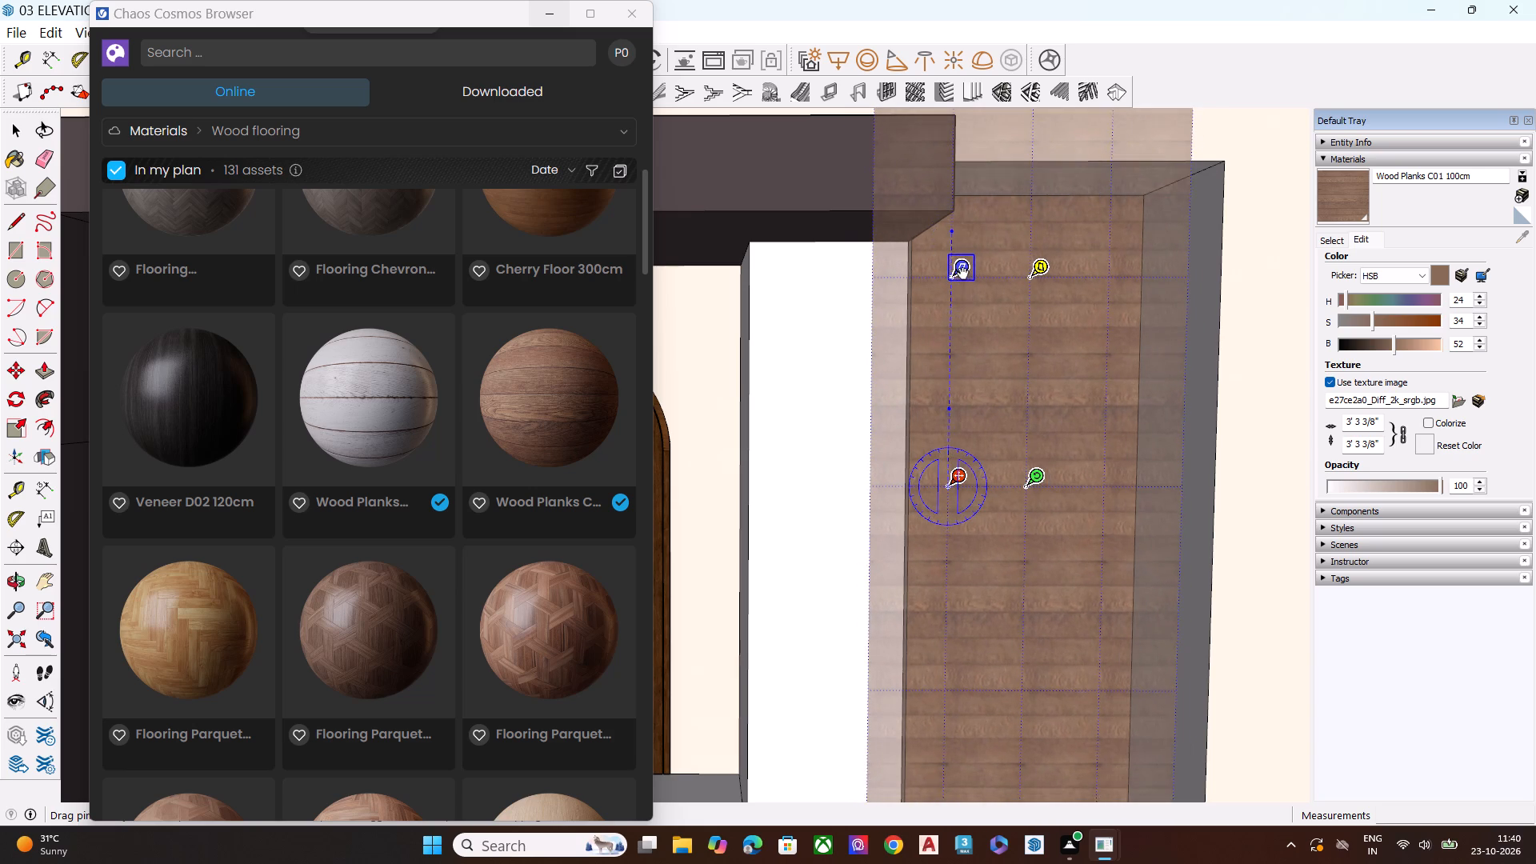
pyautogui.moveTo(963, 273); pyautogui.dragTo(964, 307)
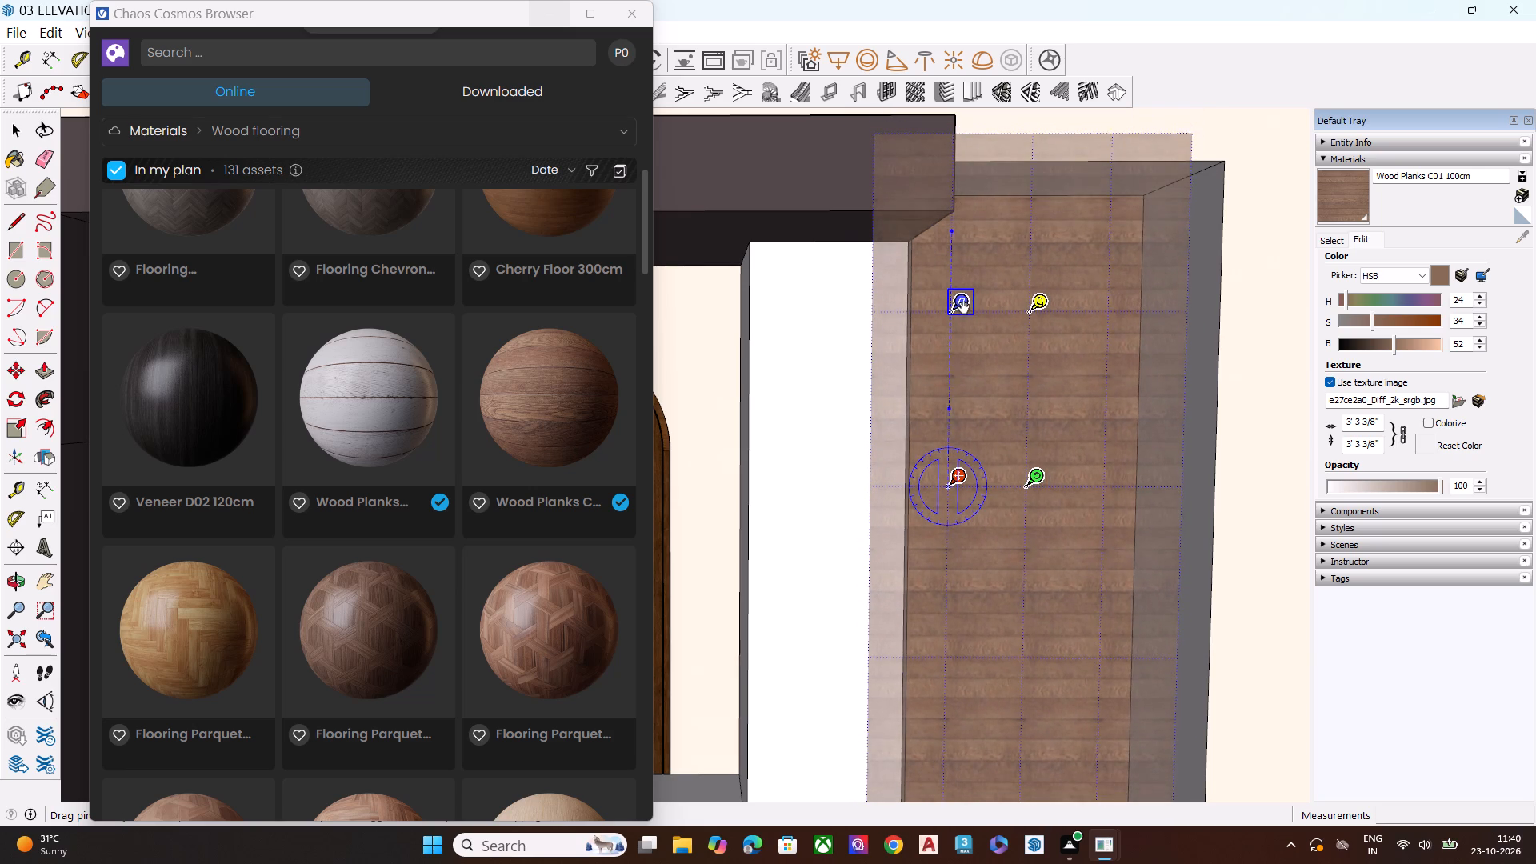
pyautogui.moveTo(964, 307); pyautogui.dragTo(957, 320)
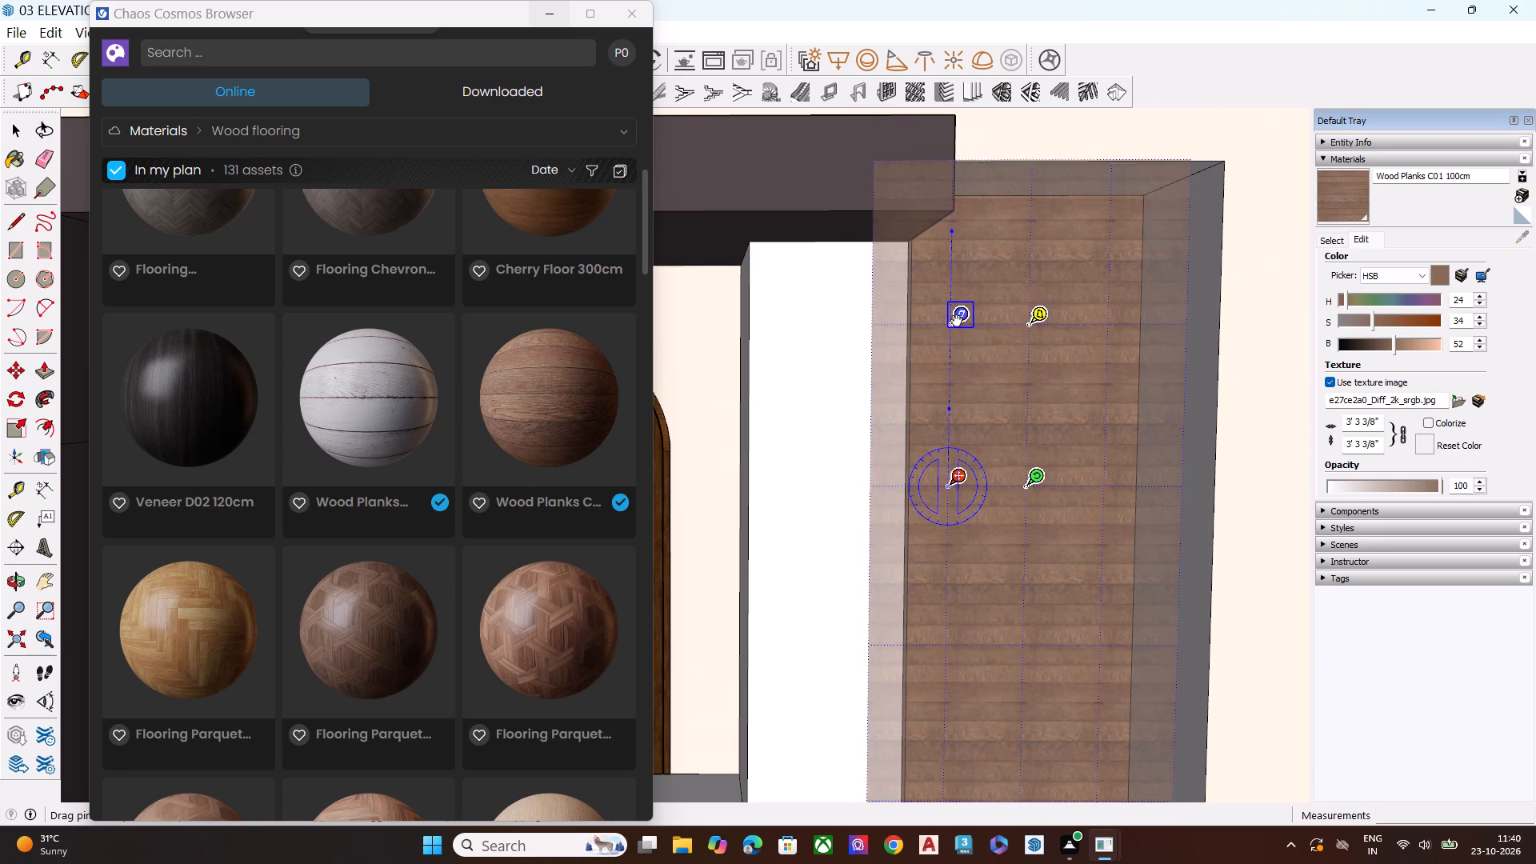
pyautogui.moveTo(957, 320); pyautogui.dragTo(961, 324)
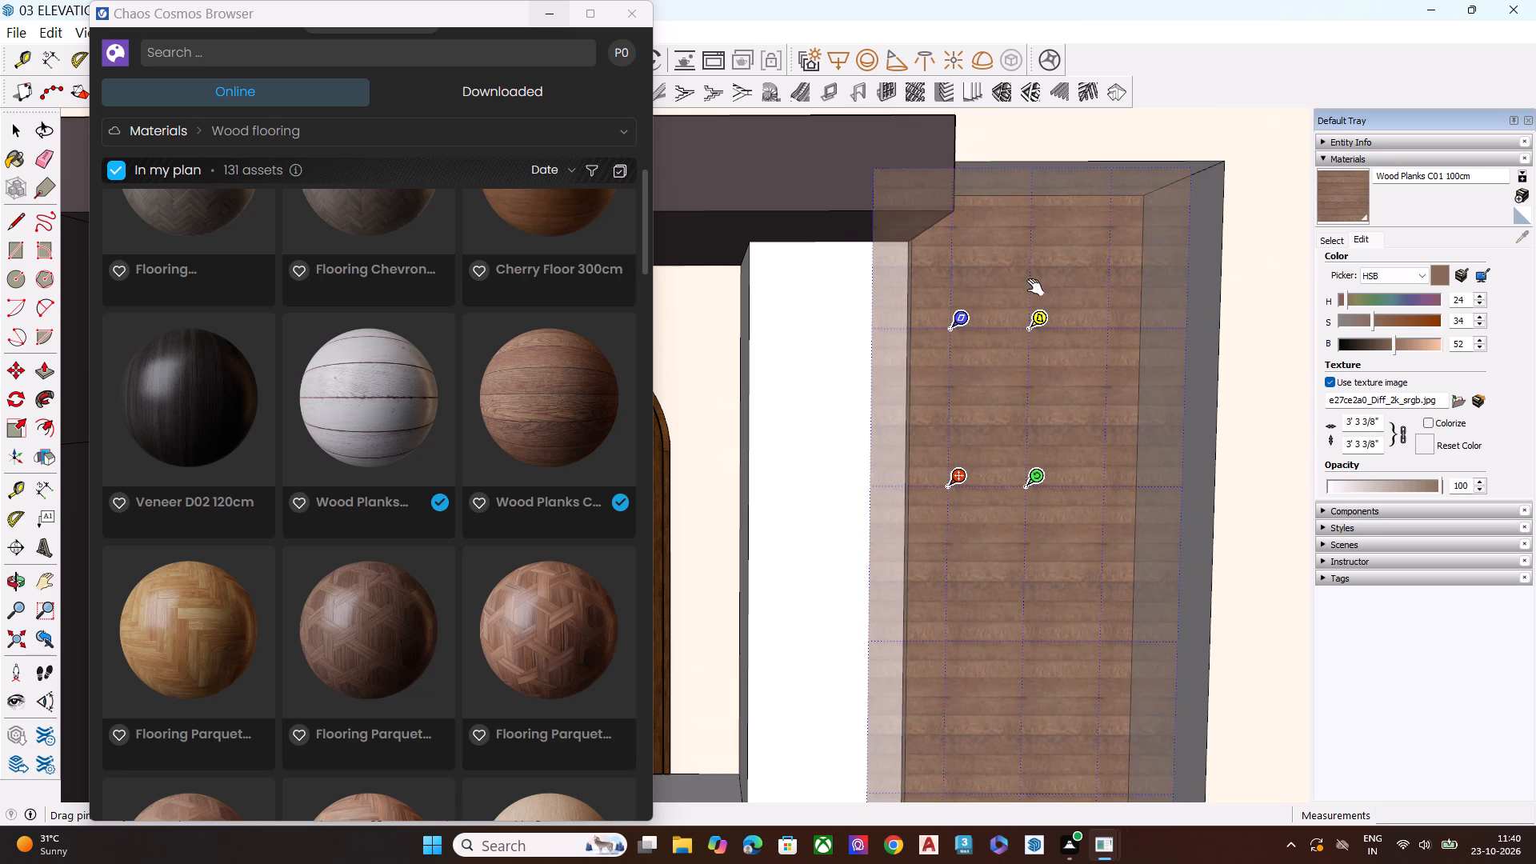
pyautogui.scroll(-7, 1075, 212)
pyautogui.moveTo(1051, 332); pyautogui.dragTo(1207, 271, button='middle')
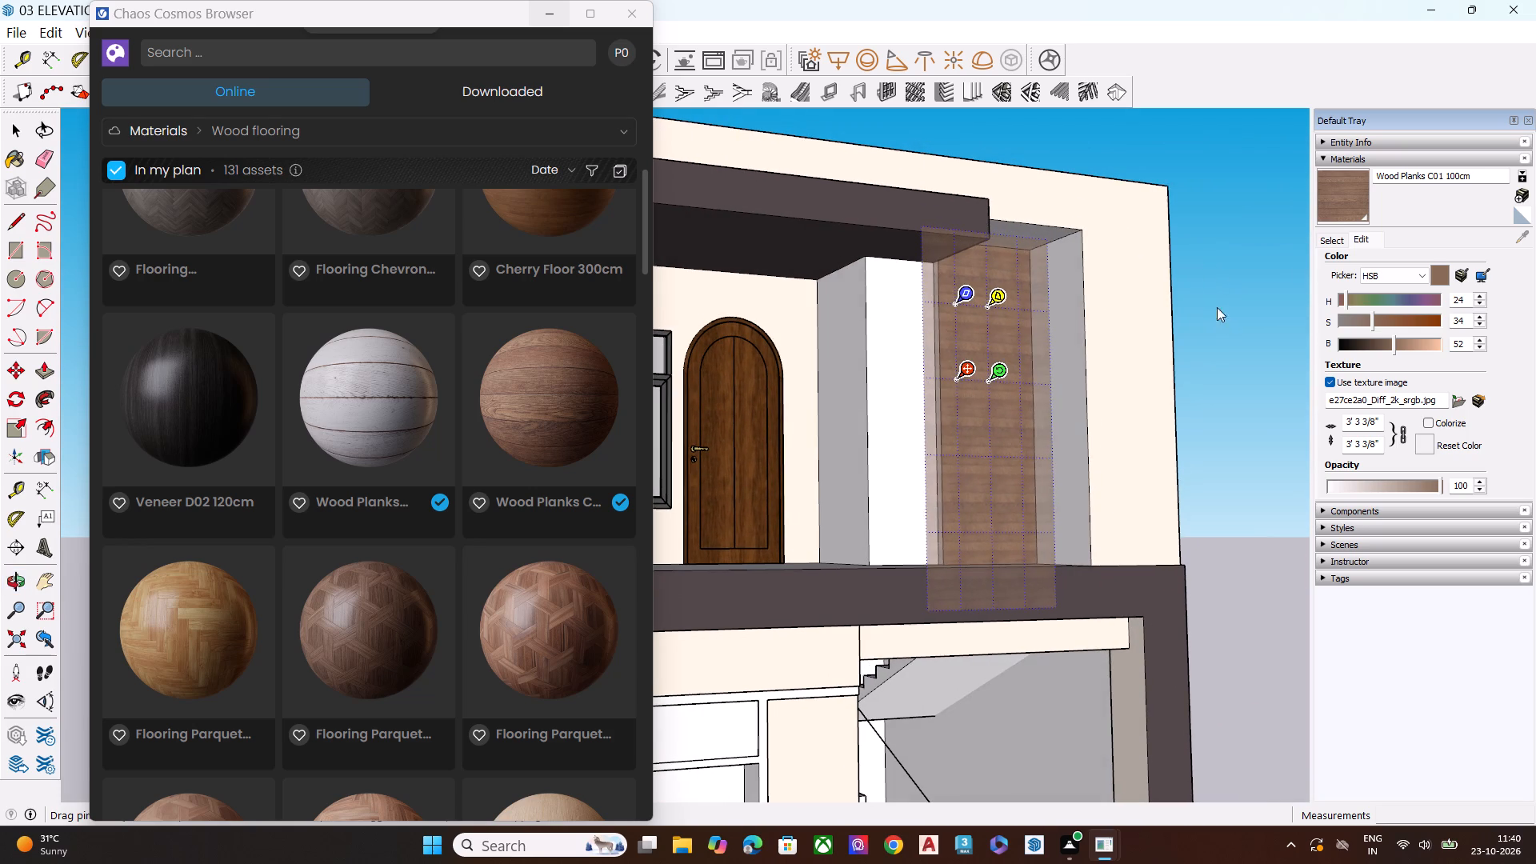
pyautogui.click(1231, 328)
# Darken Wood Planks C01 100cm by setting its HSB brightness to 40, and check the recess panel up close.
pyautogui.scroll(1, 1154, 333)
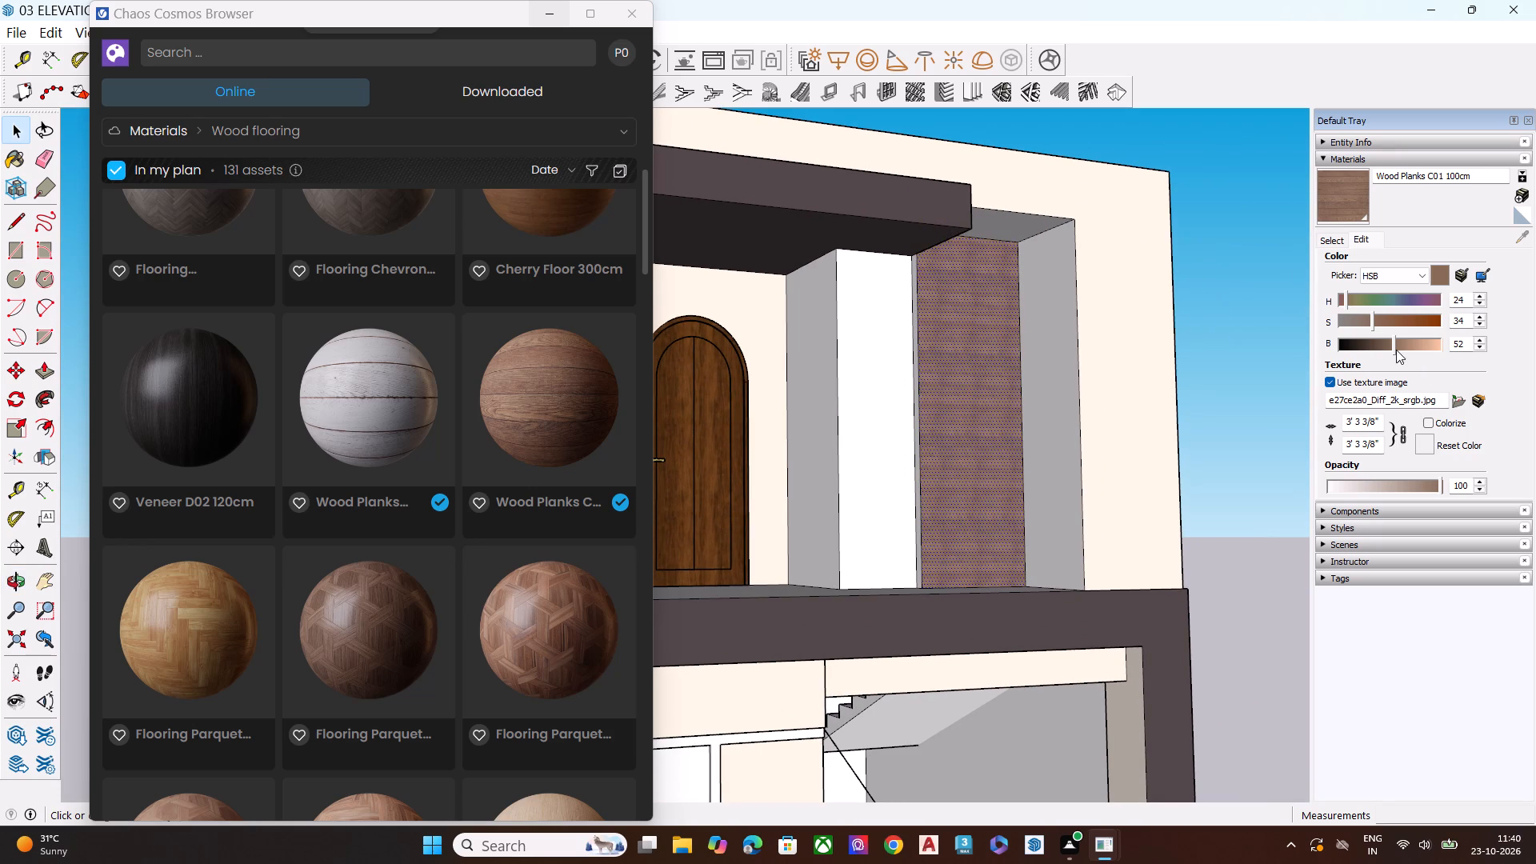
pyautogui.moveTo(1396, 349); pyautogui.dragTo(1381, 354)
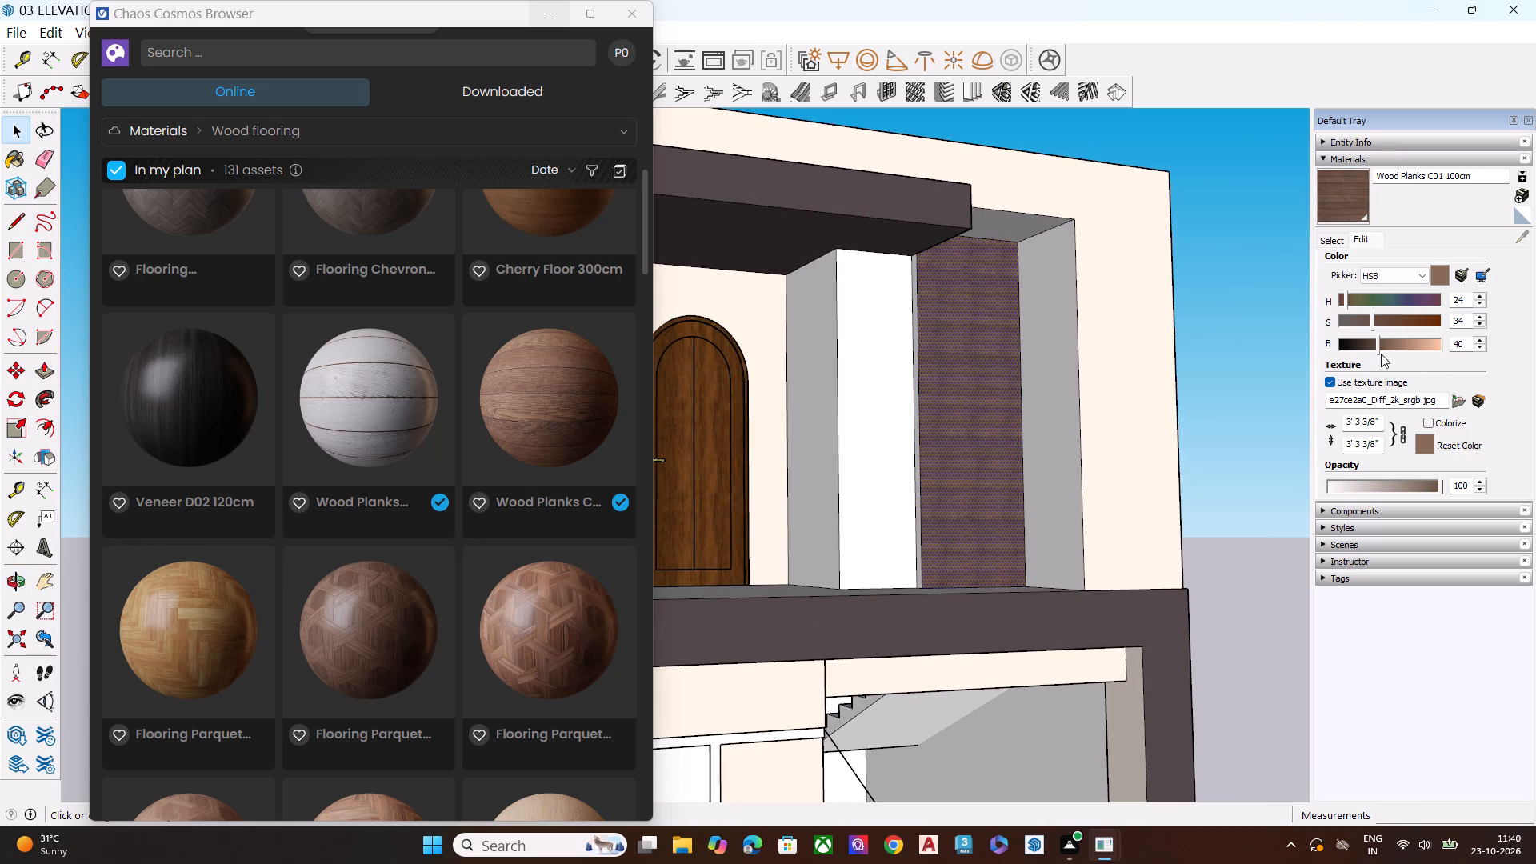
pyautogui.click(1252, 399)
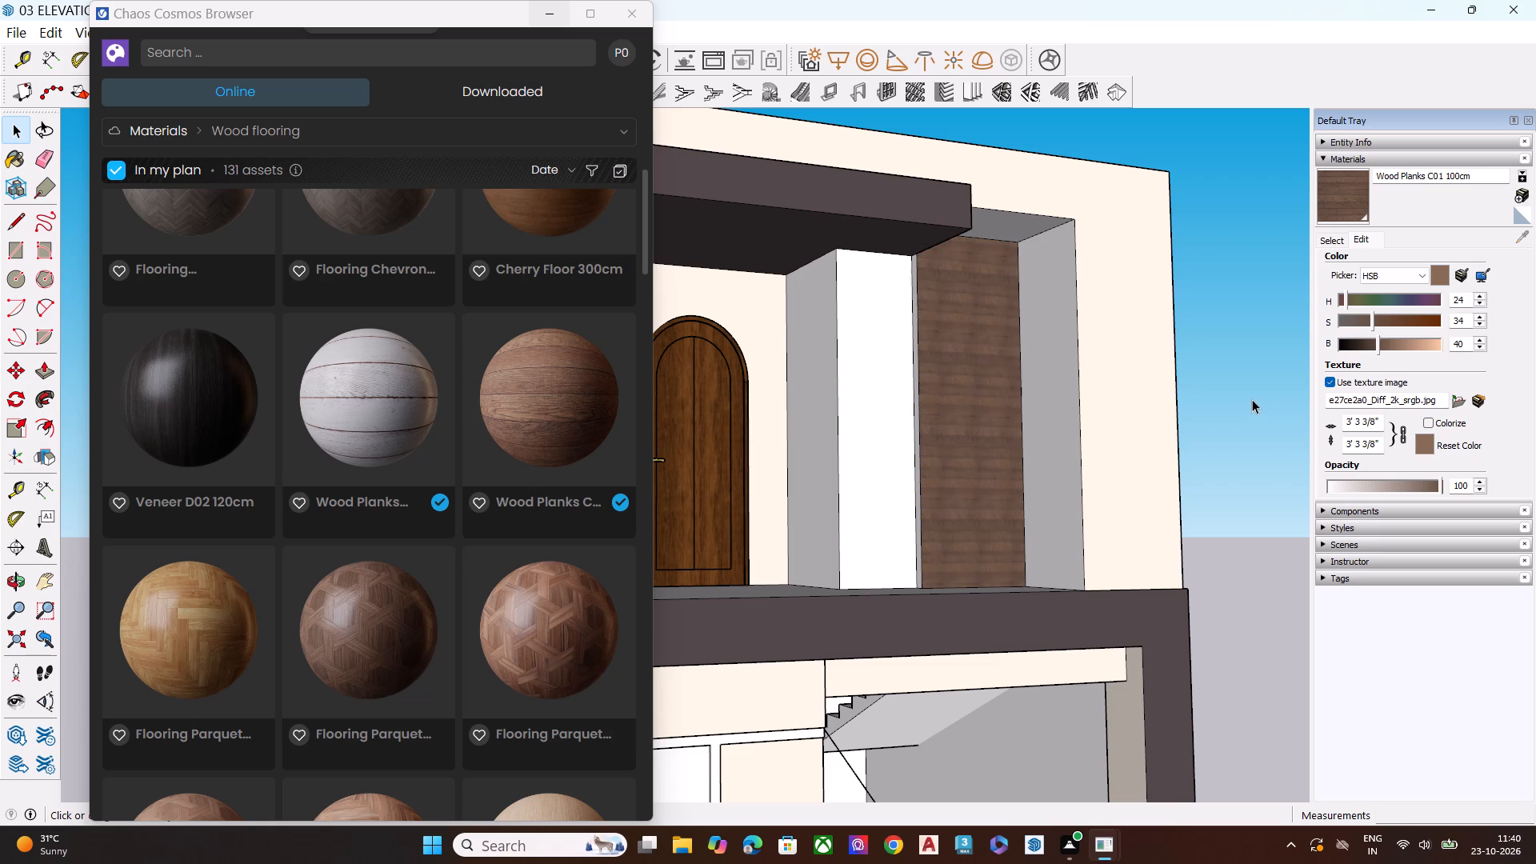
pyautogui.scroll(5, 998, 341)
pyautogui.scroll(-2, 969, 330)
pyautogui.scroll(4, 969, 330)
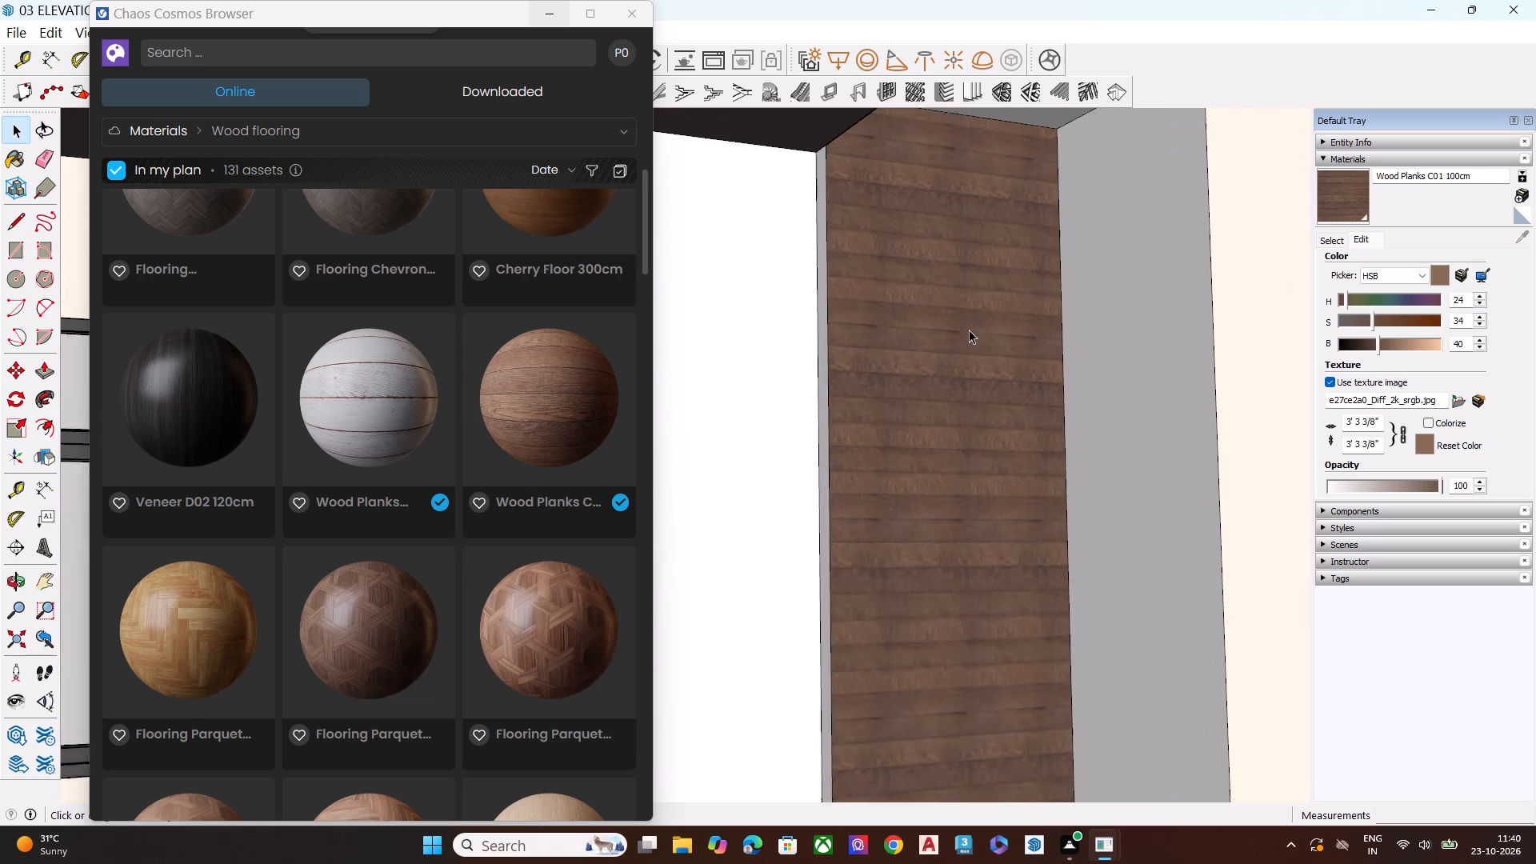
pyautogui.scroll(1, 969, 330)
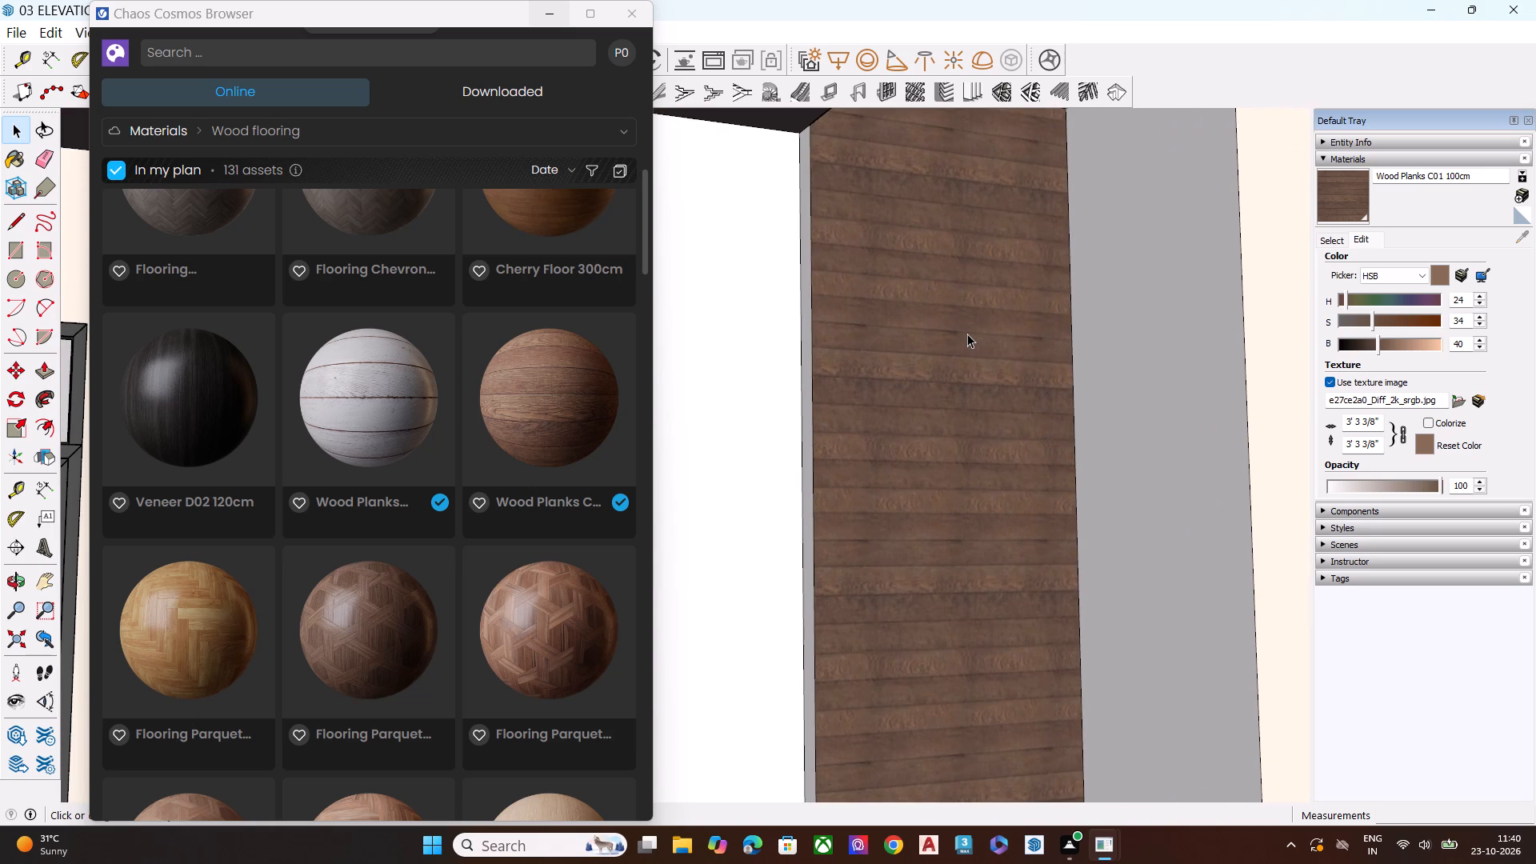
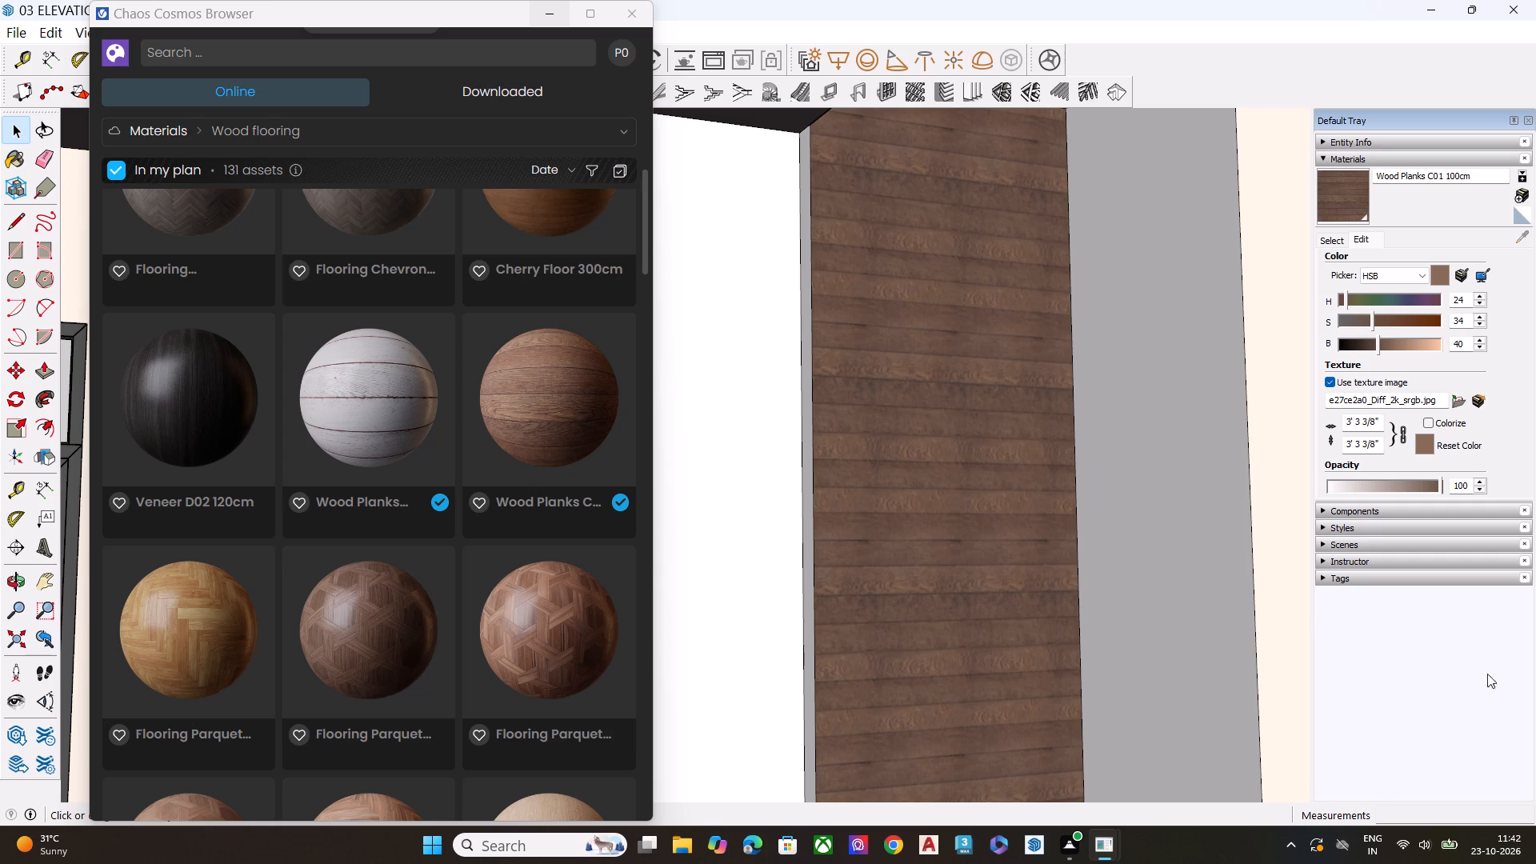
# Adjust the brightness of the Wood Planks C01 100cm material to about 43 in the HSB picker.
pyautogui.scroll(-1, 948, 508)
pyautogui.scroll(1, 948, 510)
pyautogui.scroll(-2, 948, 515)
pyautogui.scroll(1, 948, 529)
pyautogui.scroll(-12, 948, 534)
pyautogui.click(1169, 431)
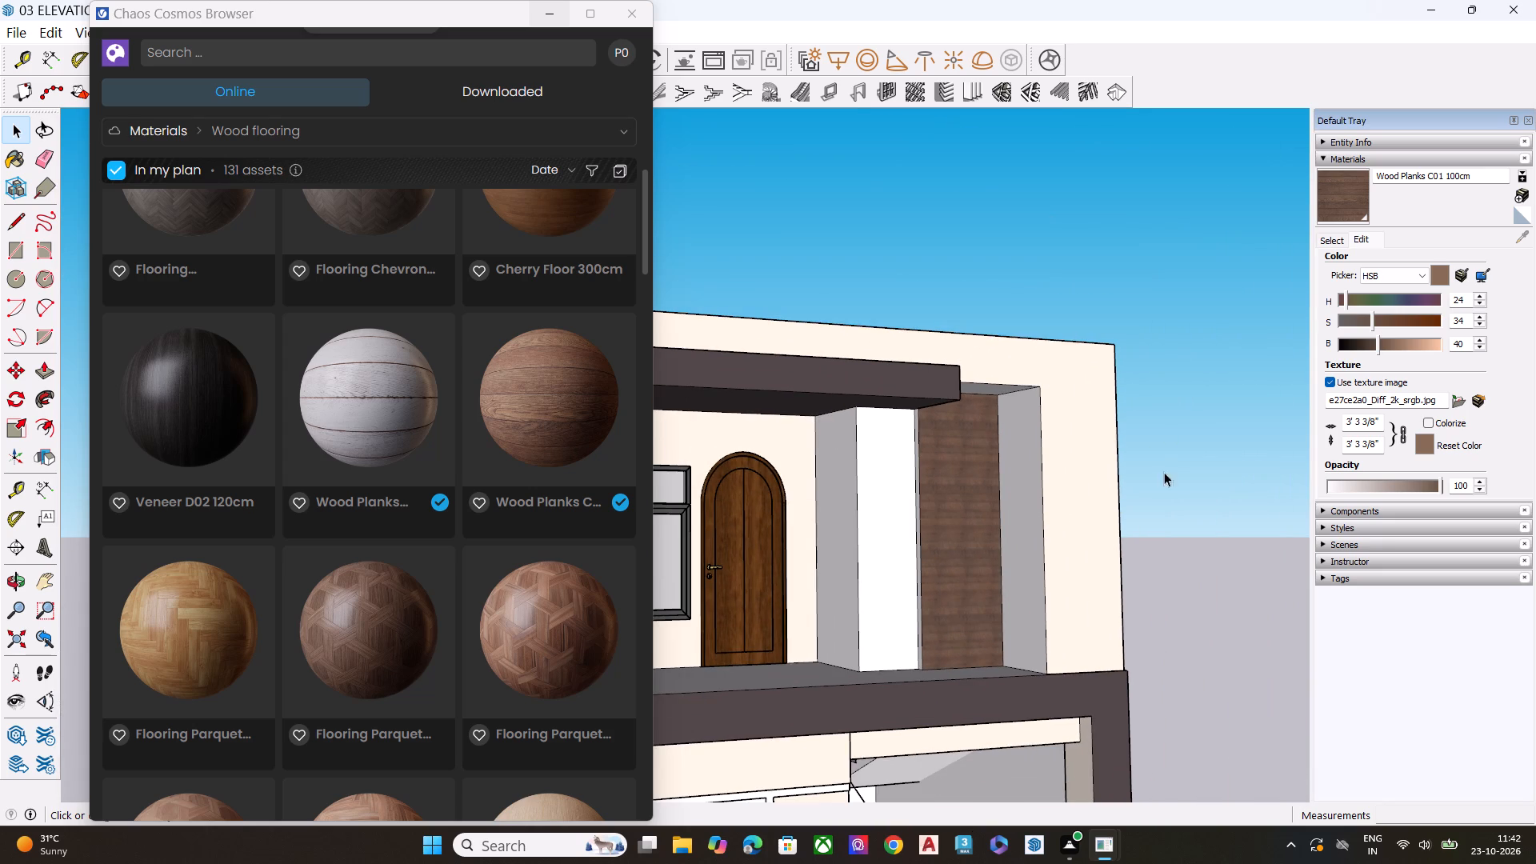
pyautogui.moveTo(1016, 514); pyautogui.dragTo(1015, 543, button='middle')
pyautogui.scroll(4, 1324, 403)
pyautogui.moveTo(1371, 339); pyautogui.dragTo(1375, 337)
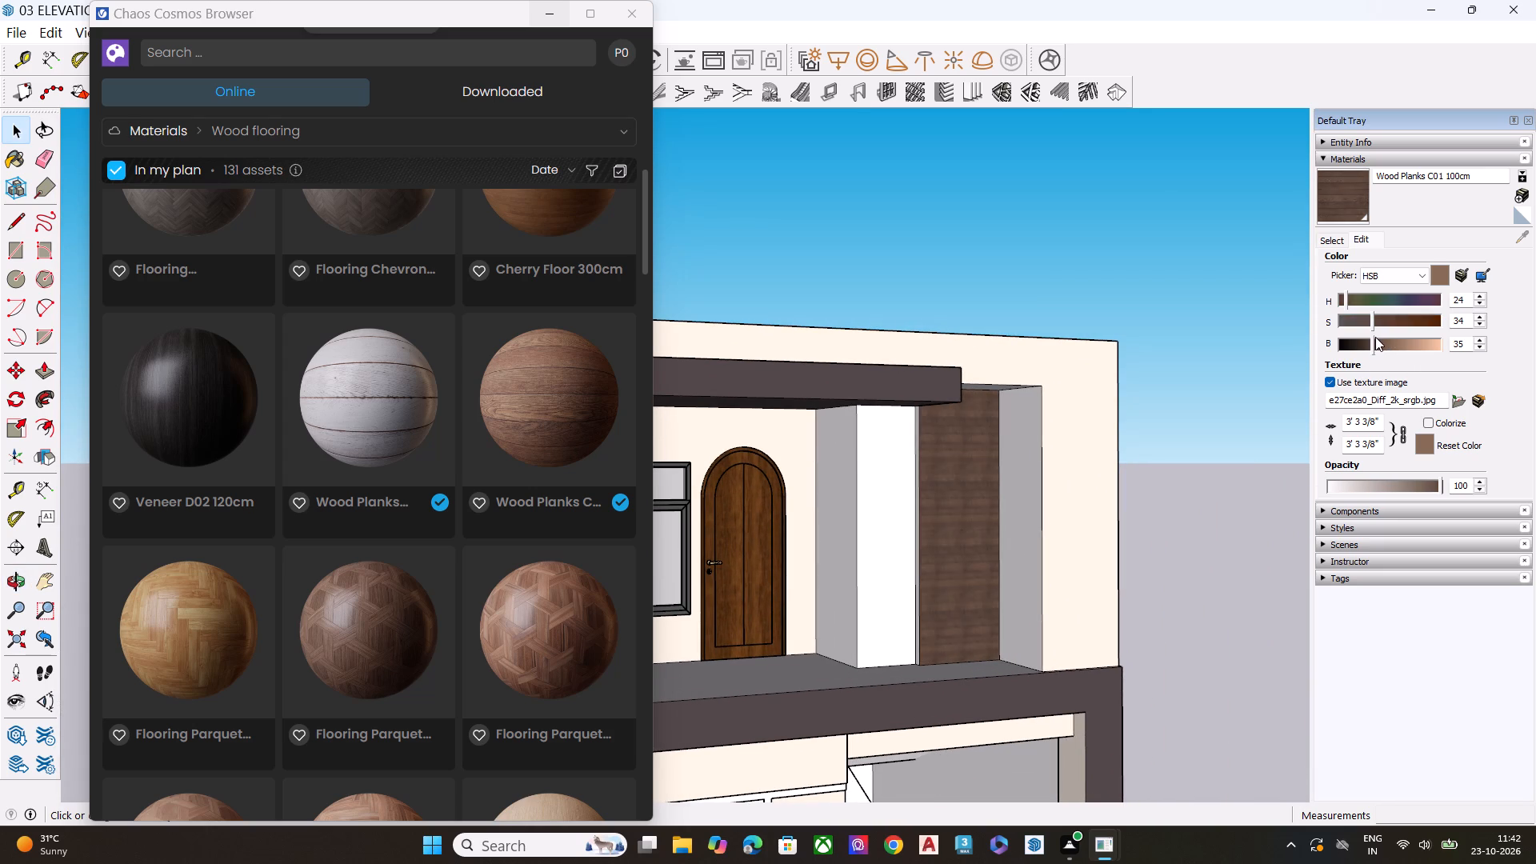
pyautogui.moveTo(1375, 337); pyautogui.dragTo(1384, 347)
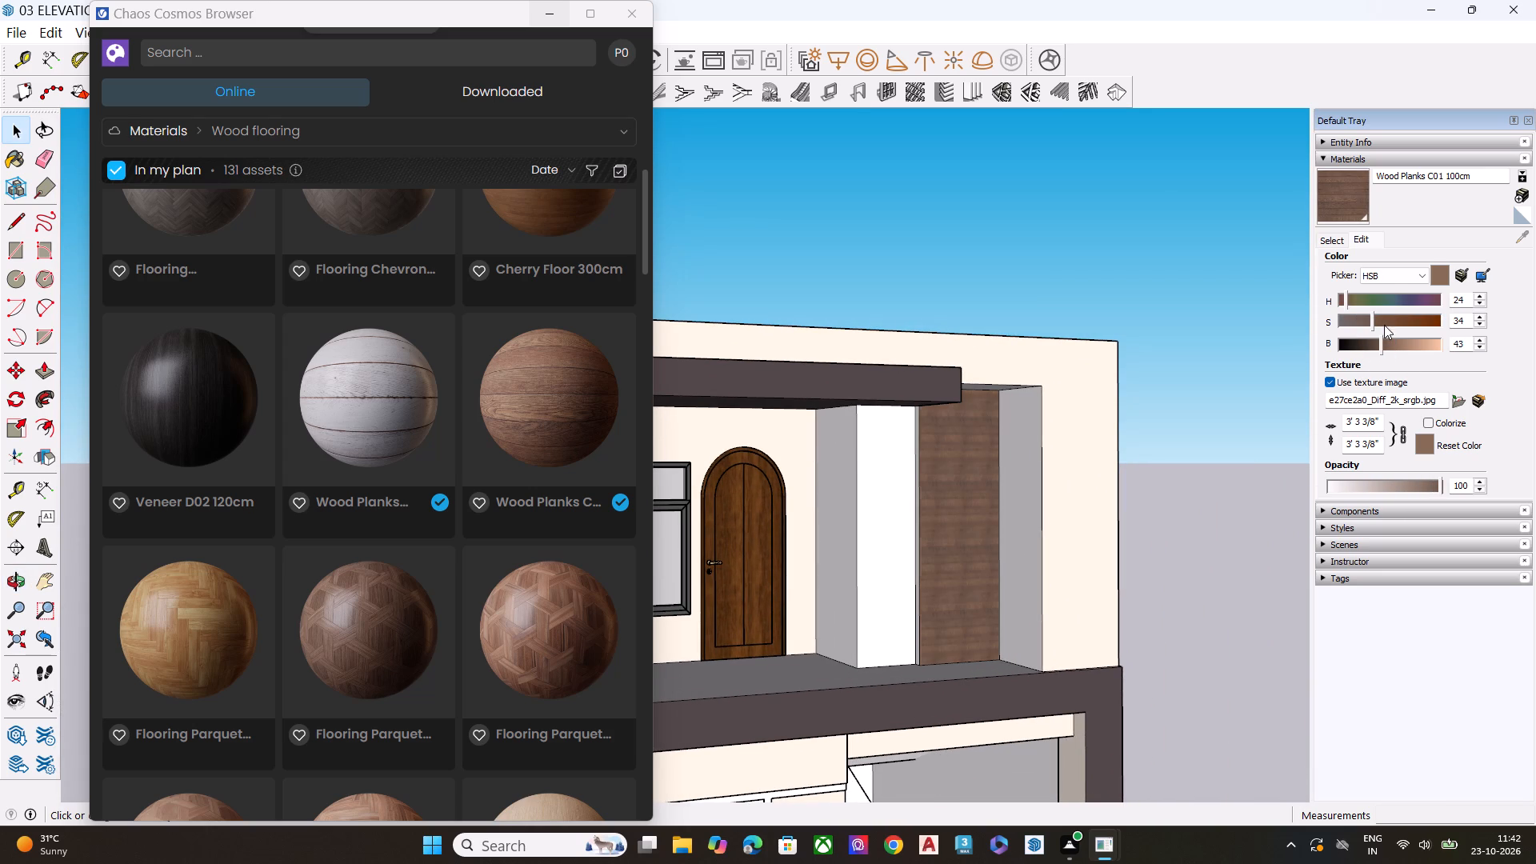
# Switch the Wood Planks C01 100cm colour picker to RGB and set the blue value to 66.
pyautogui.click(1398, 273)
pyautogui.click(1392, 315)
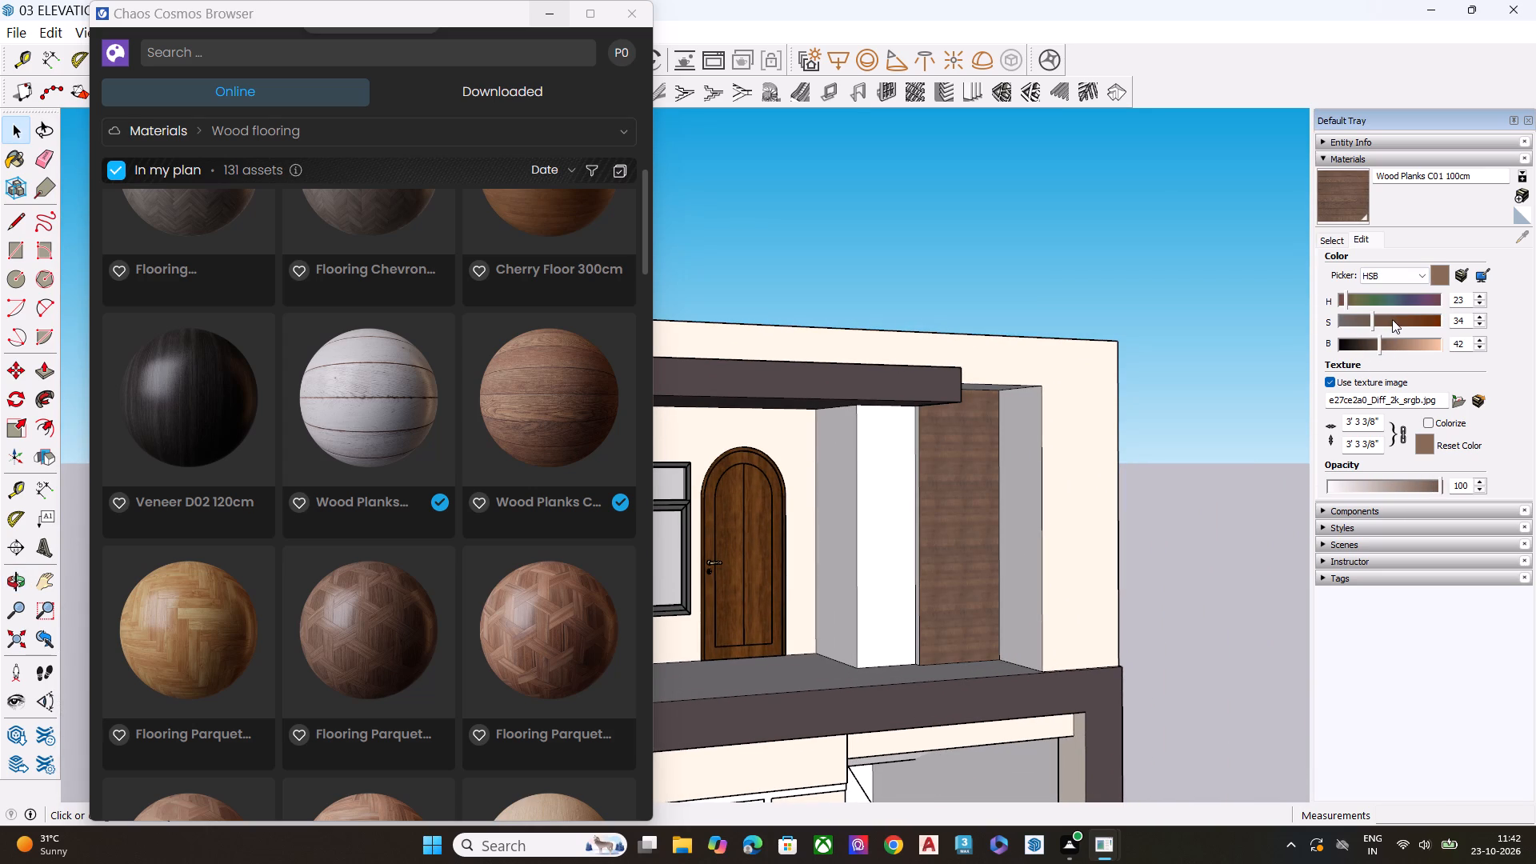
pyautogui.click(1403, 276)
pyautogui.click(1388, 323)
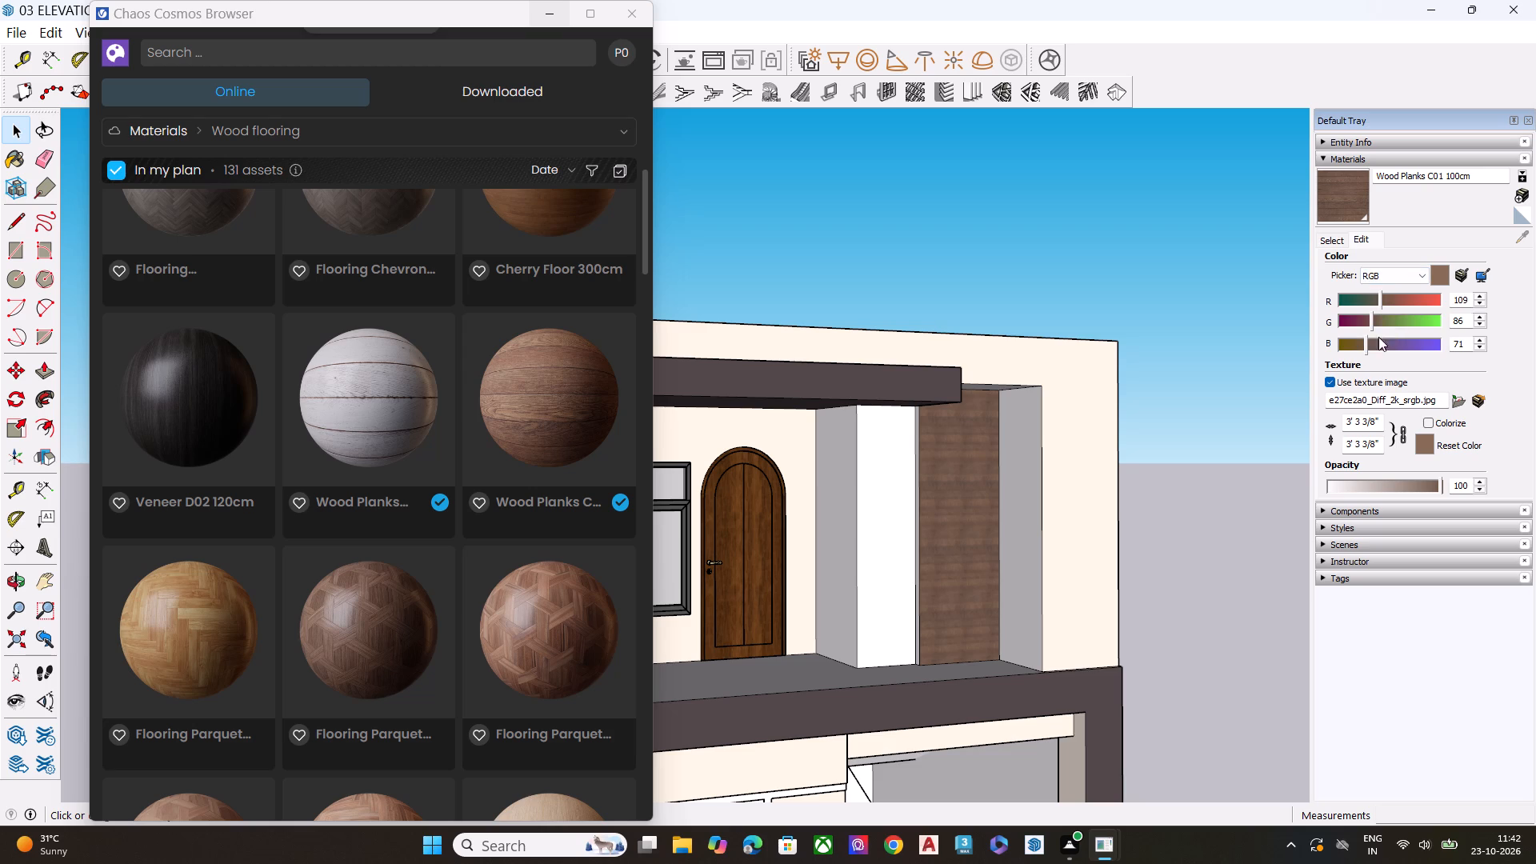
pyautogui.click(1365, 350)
# Examine the recoloured wood plank panel up close and within the whole front elevation.
pyautogui.scroll(9, 935, 505)
pyautogui.scroll(-1, 970, 459)
pyautogui.scroll(9, 970, 459)
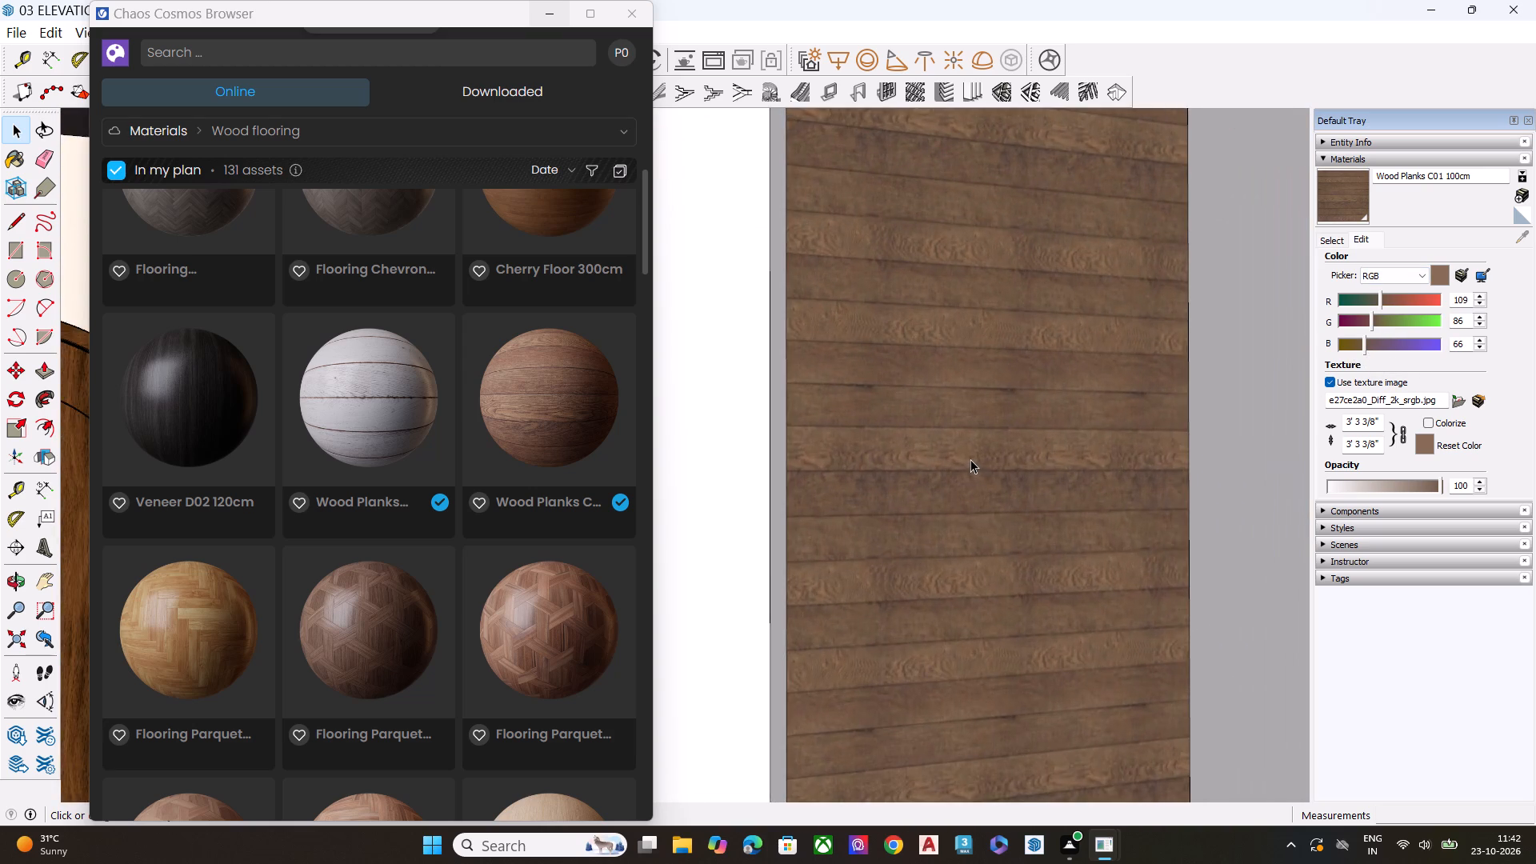
pyautogui.scroll(9, 974, 454)
pyautogui.scroll(-11, 1012, 443)
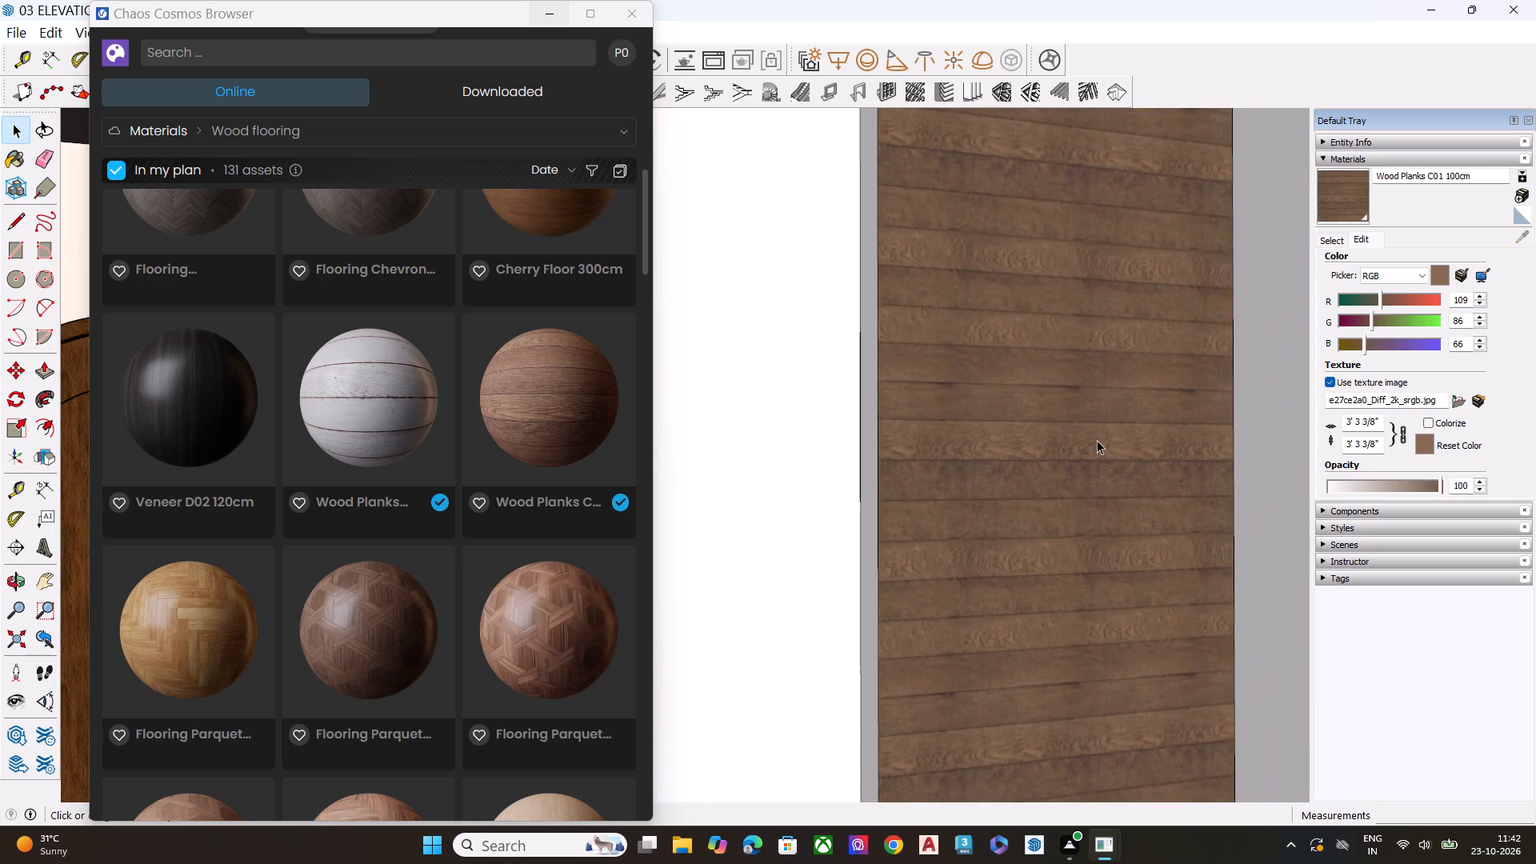
pyautogui.scroll(-9, 1095, 441)
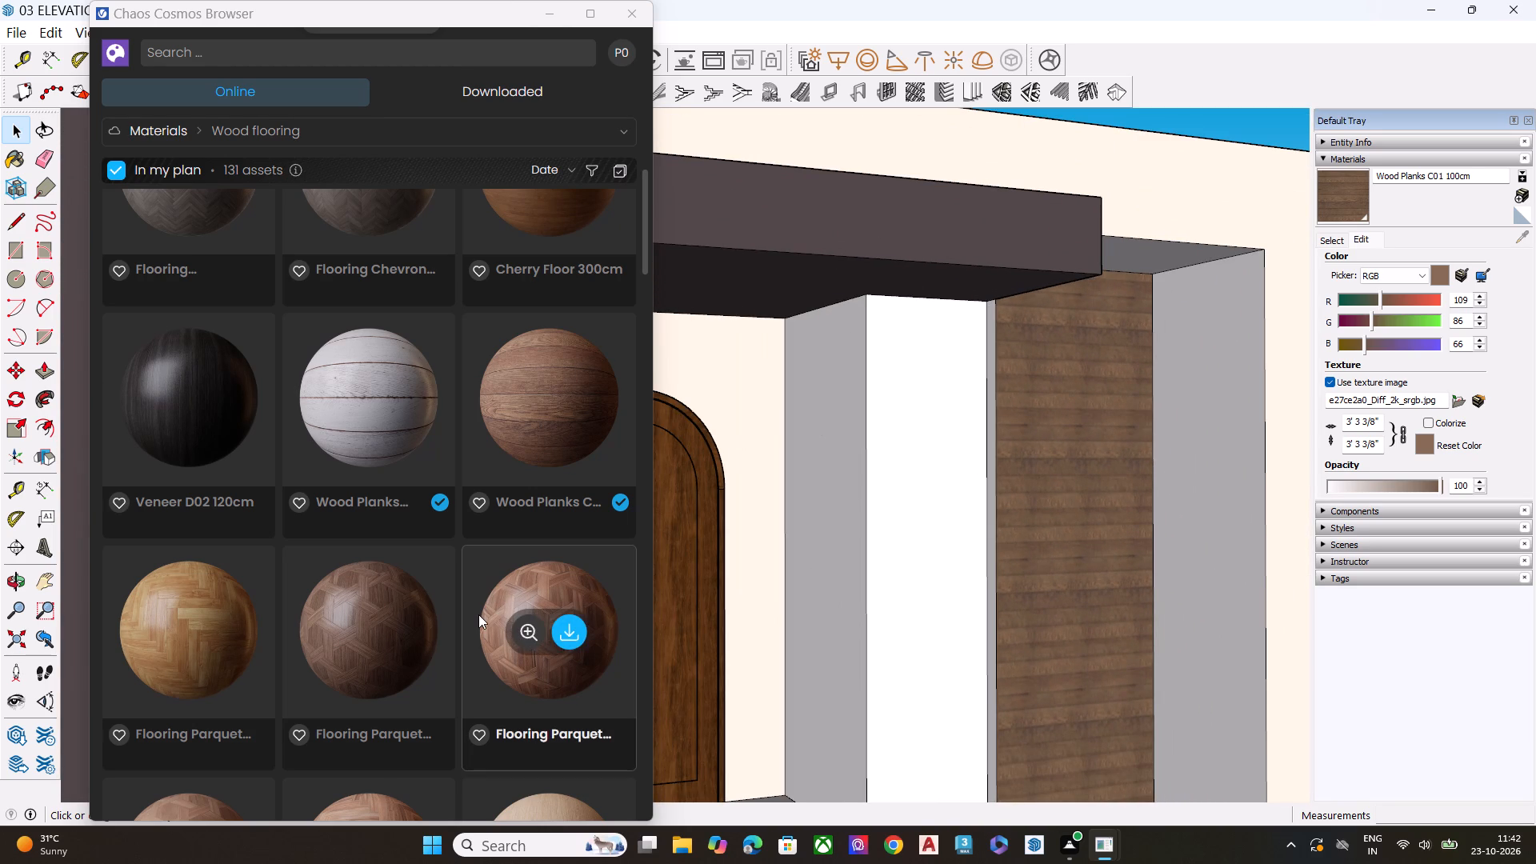
pyautogui.scroll(3, 478, 614)
pyautogui.scroll(-8, 918, 419)
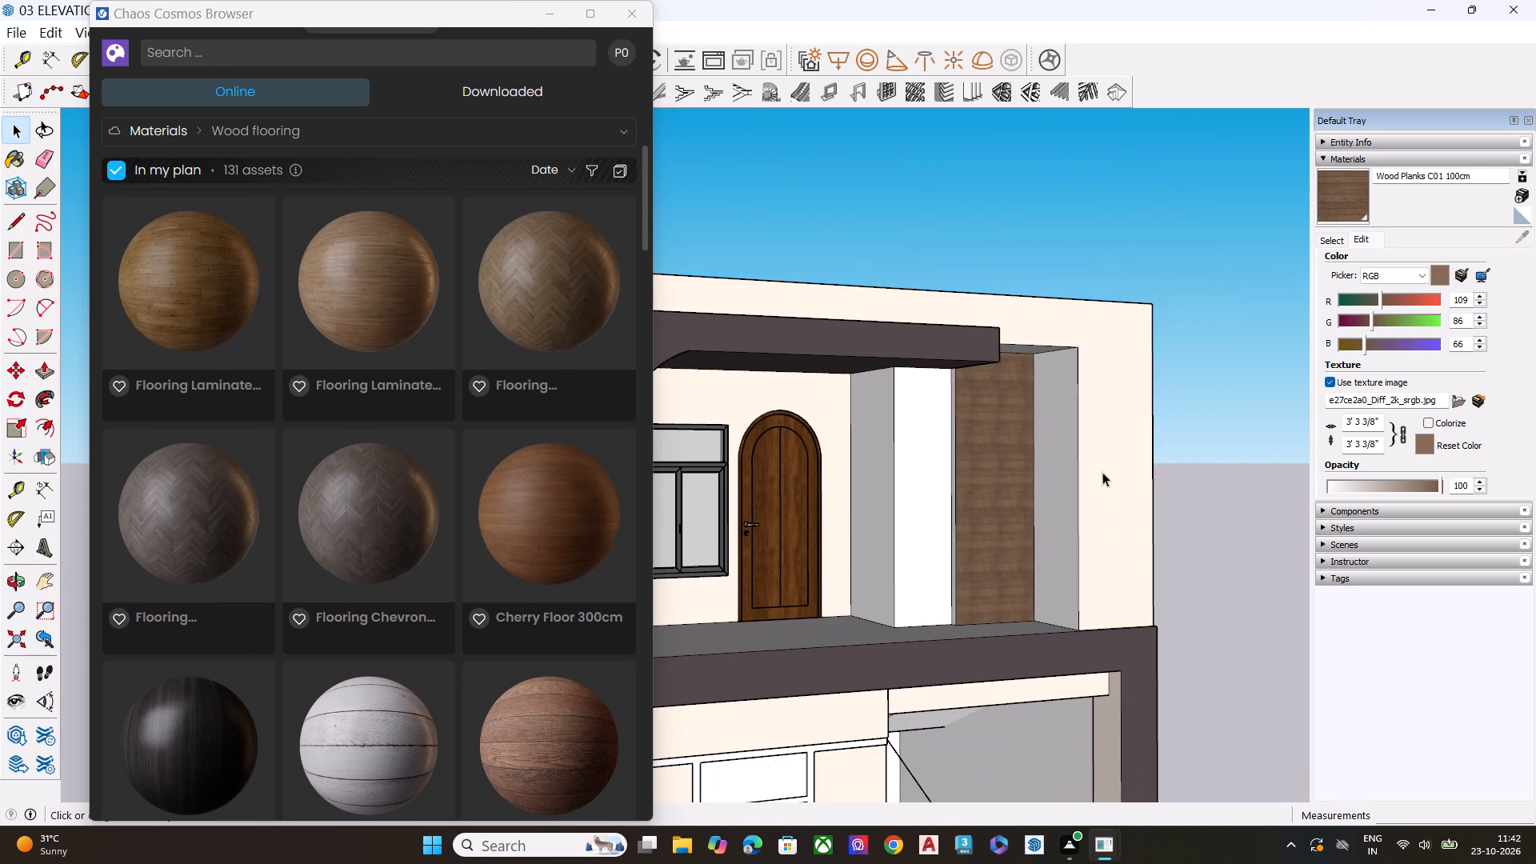
pyautogui.click(1186, 463)
pyautogui.scroll(-4, 1180, 486)
pyautogui.moveTo(1080, 580); pyautogui.dragTo(834, 563, button='middle')
pyautogui.scroll(1, 831, 545)
pyautogui.scroll(-3, 1080, 453)
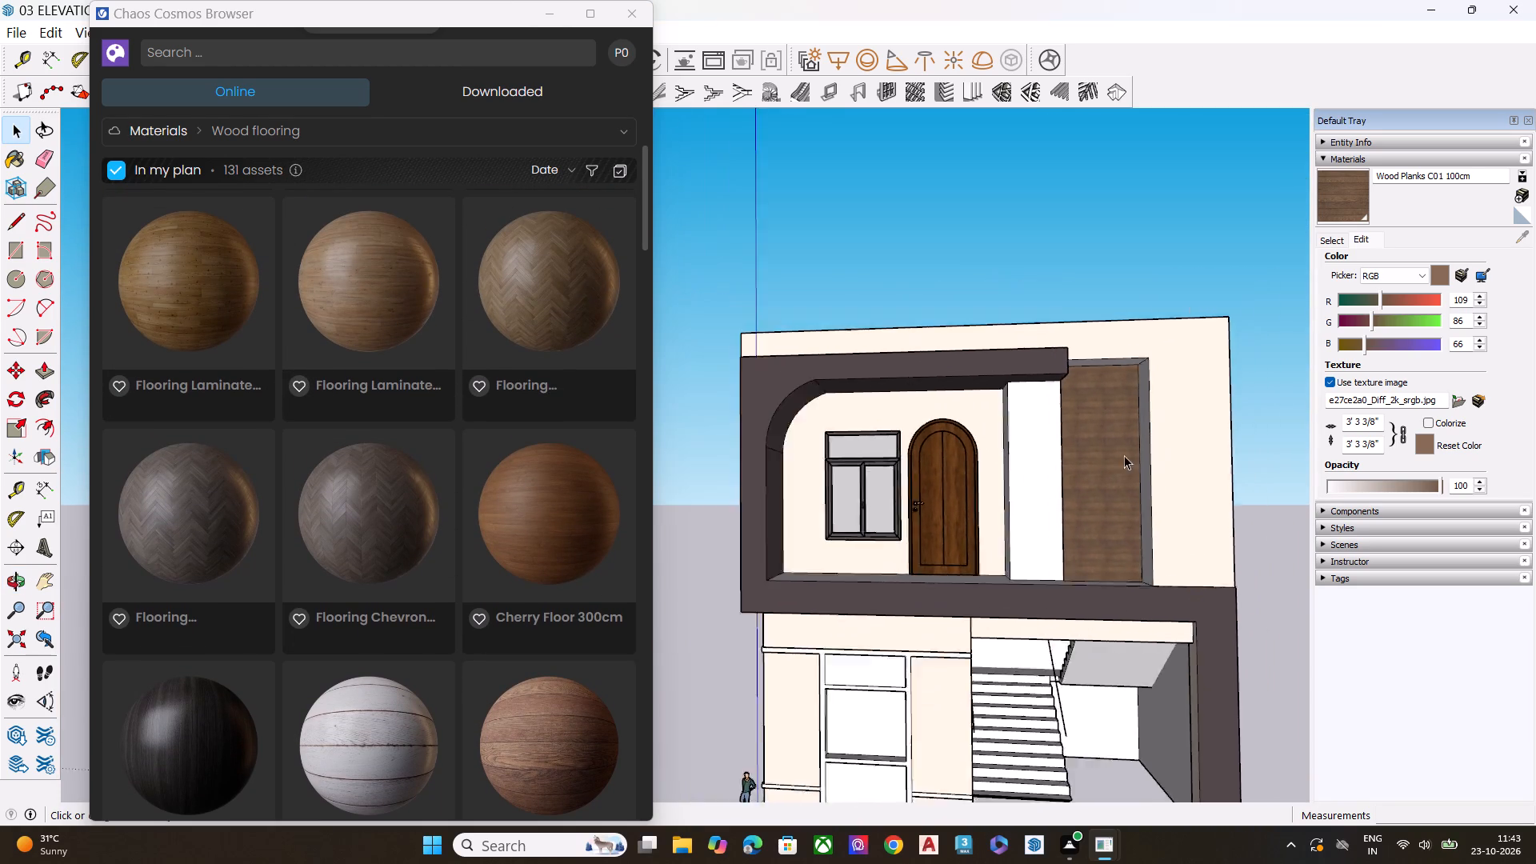
pyautogui.scroll(-4, 1124, 455)
pyautogui.moveTo(1134, 483); pyautogui.dragTo(1176, 464, button='middle')
pyautogui.scroll(3, 1187, 480)
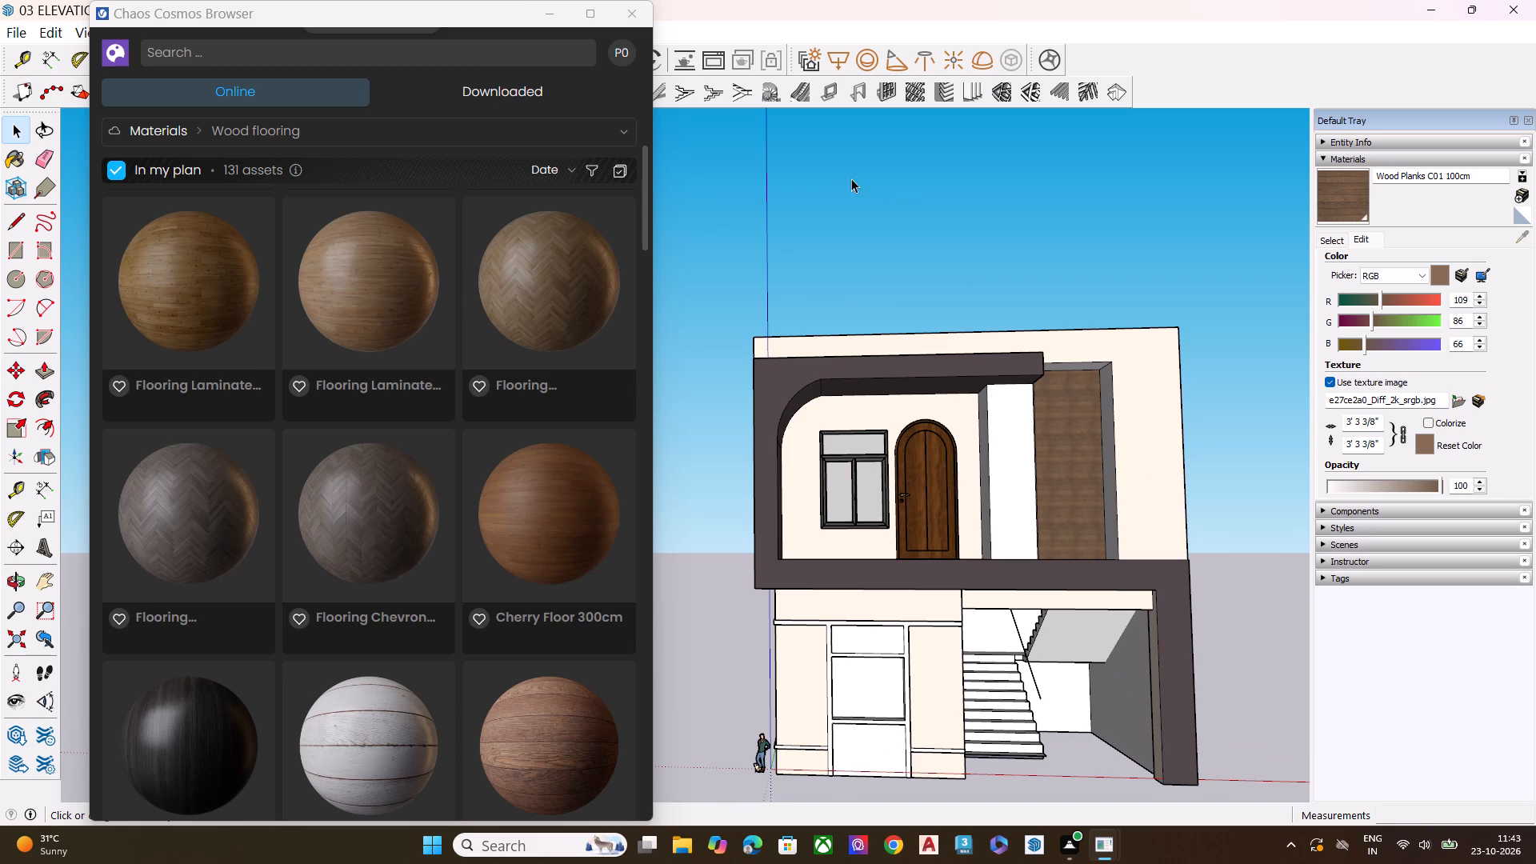
# Render the front elevation in V-Ray and inspect the wood panel and upper floor in the frame buffer.
pyautogui.click(553, 16)
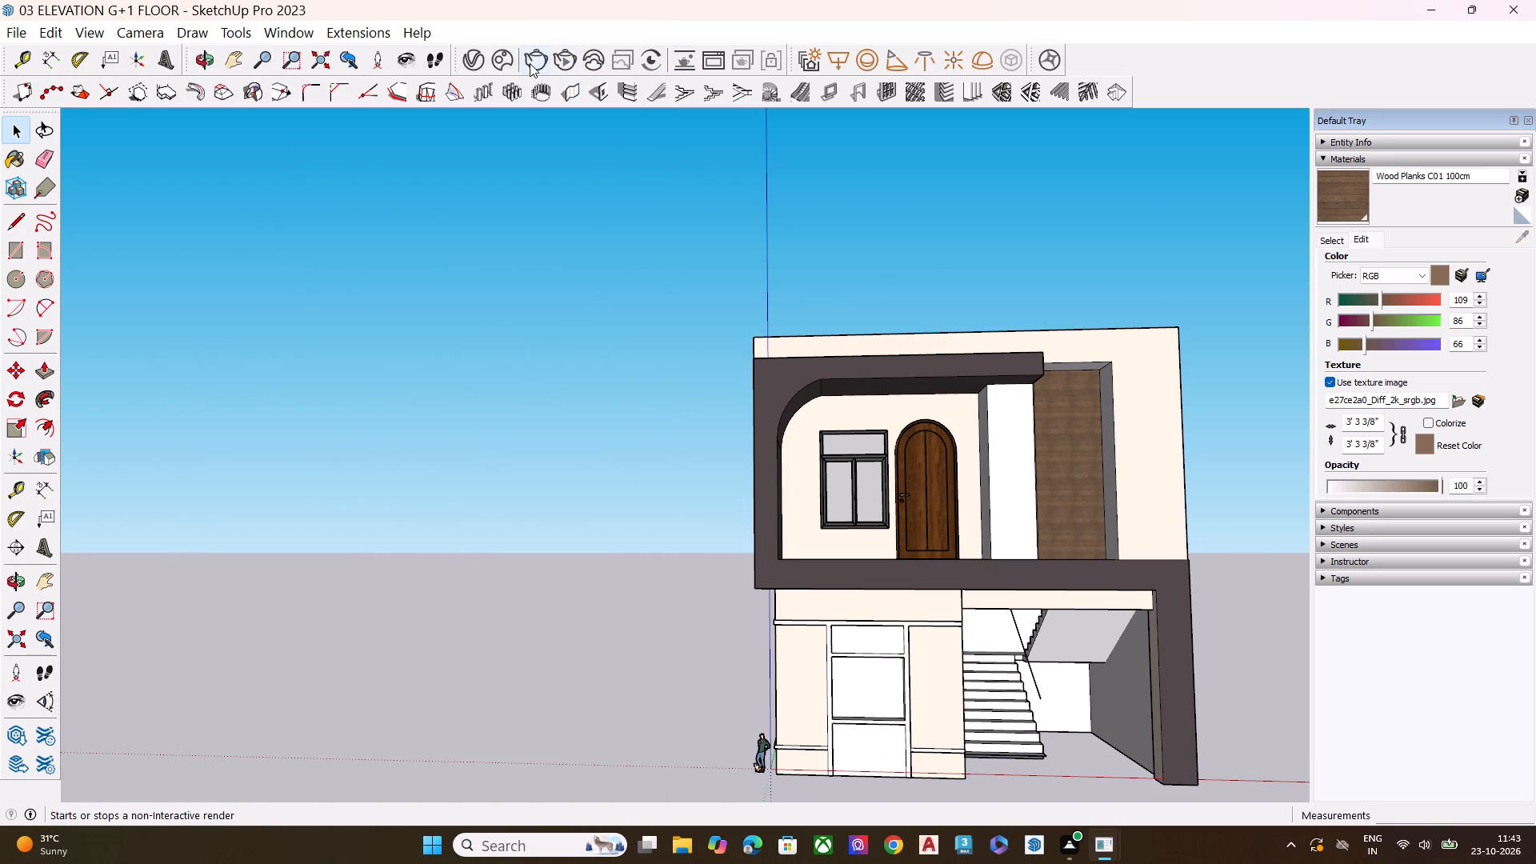
pyautogui.click(530, 63)
pyautogui.scroll(3, 1063, 562)
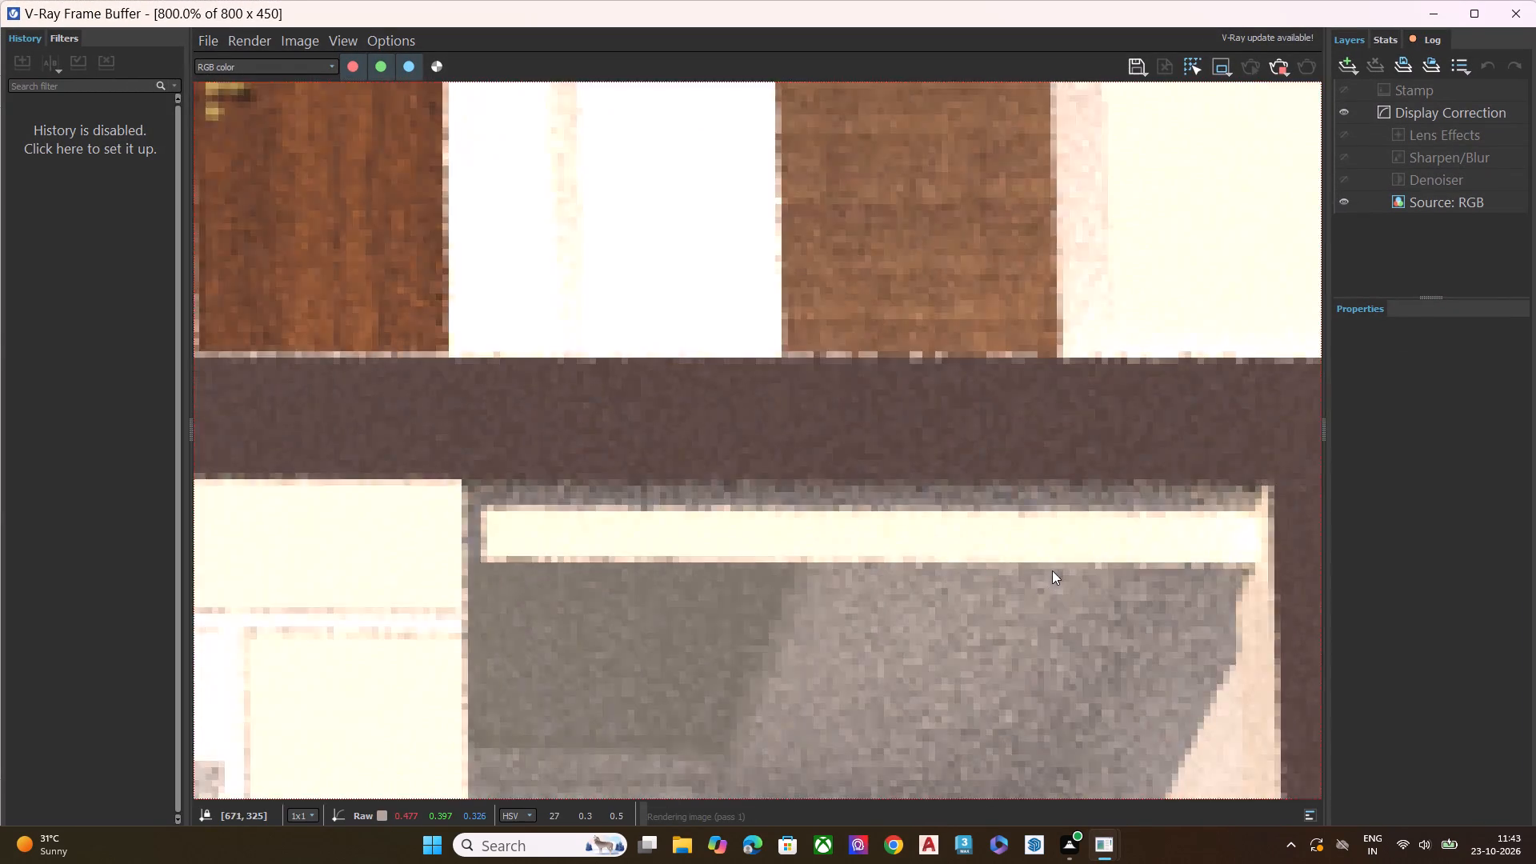
pyautogui.scroll(1, 1052, 570)
pyautogui.scroll(-3, 982, 581)
pyautogui.scroll(1, 1082, 557)
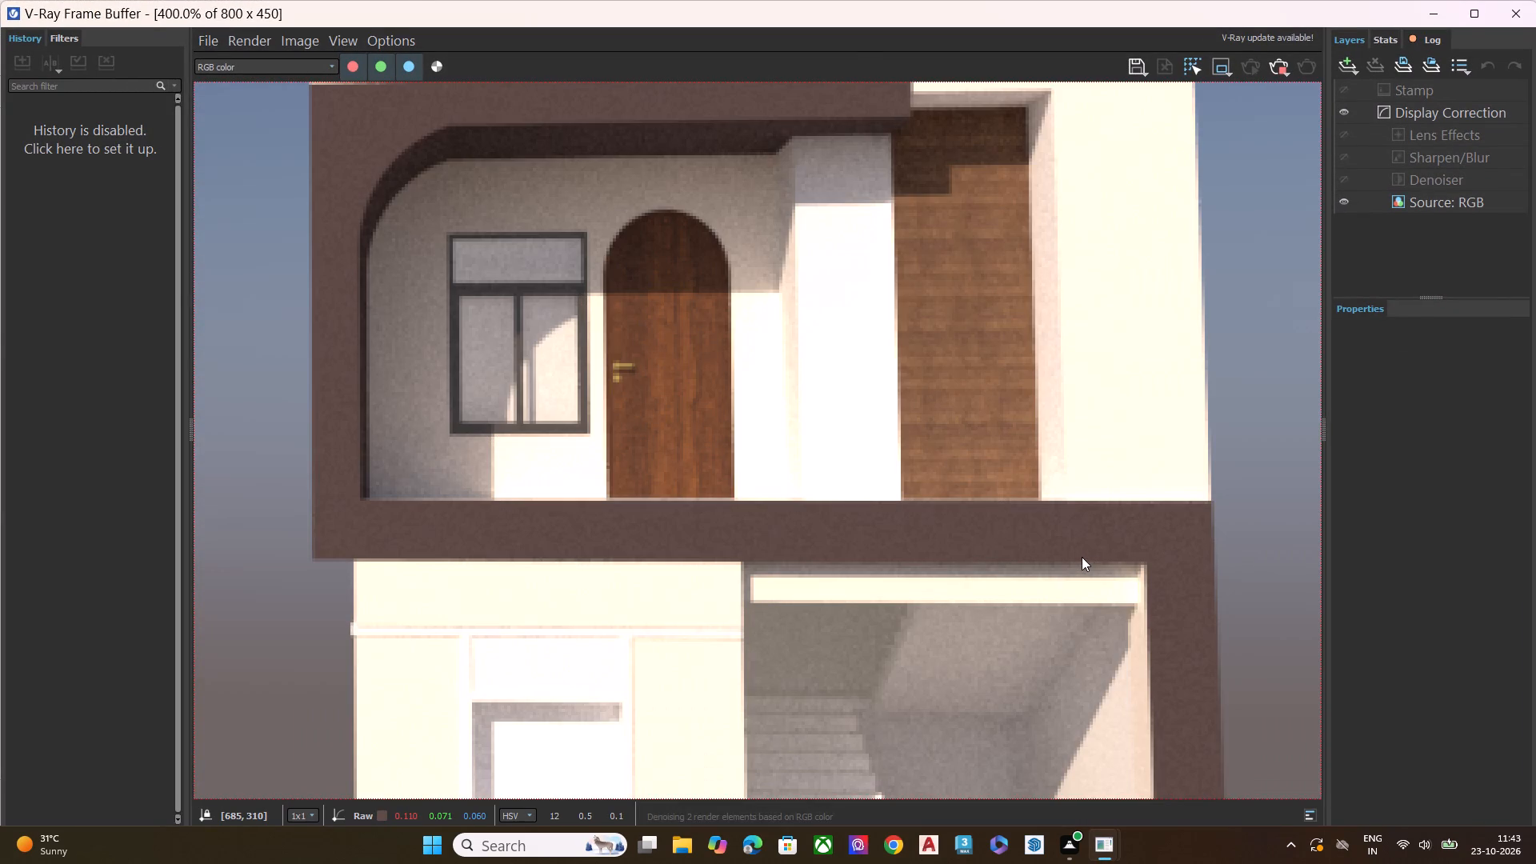
pyautogui.scroll(-2, 862, 502)
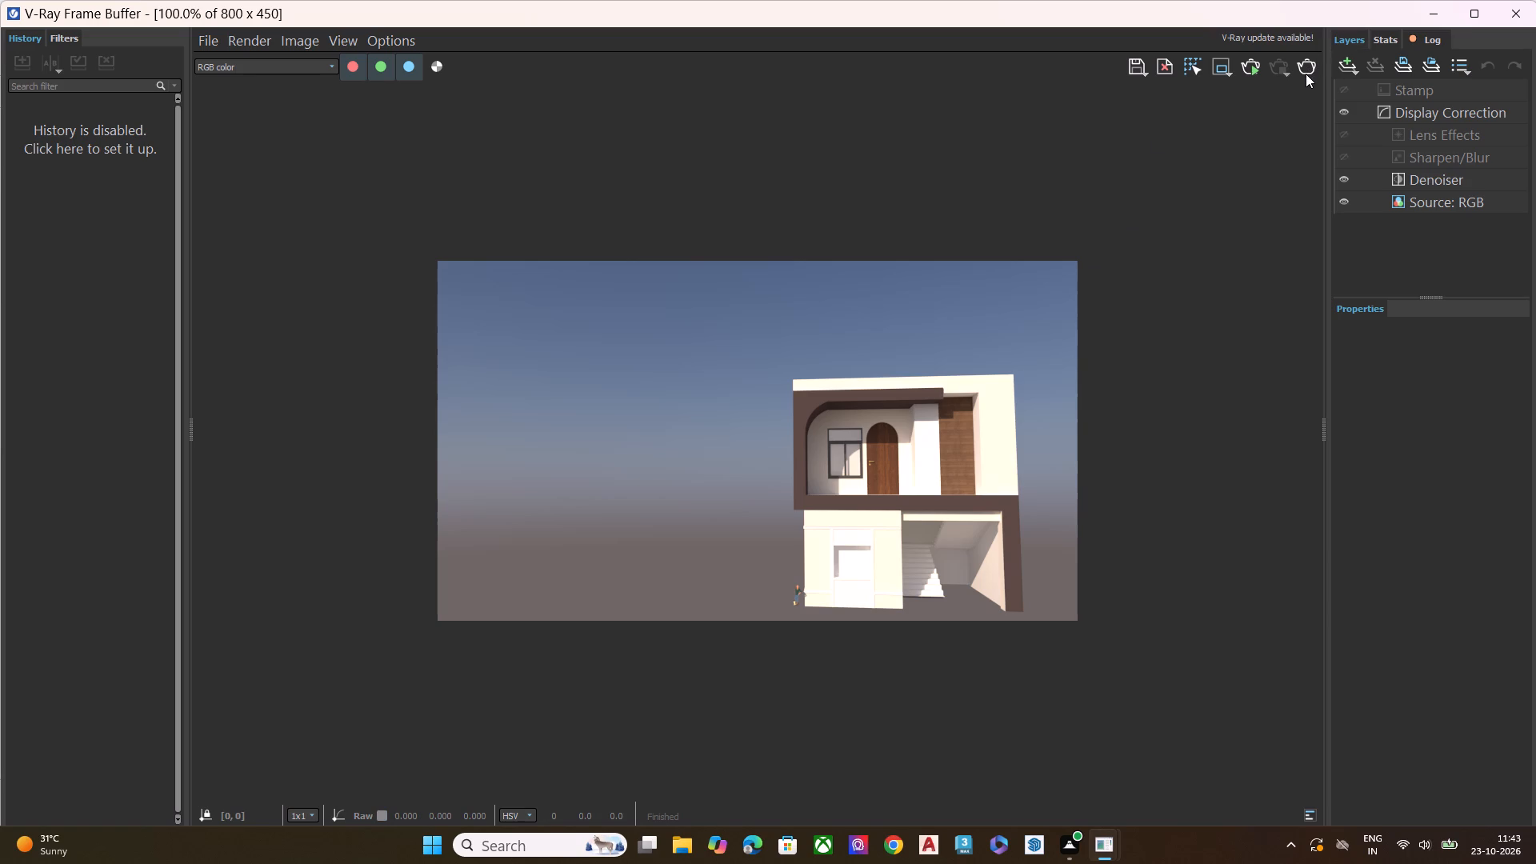
pyautogui.click(1511, 14)
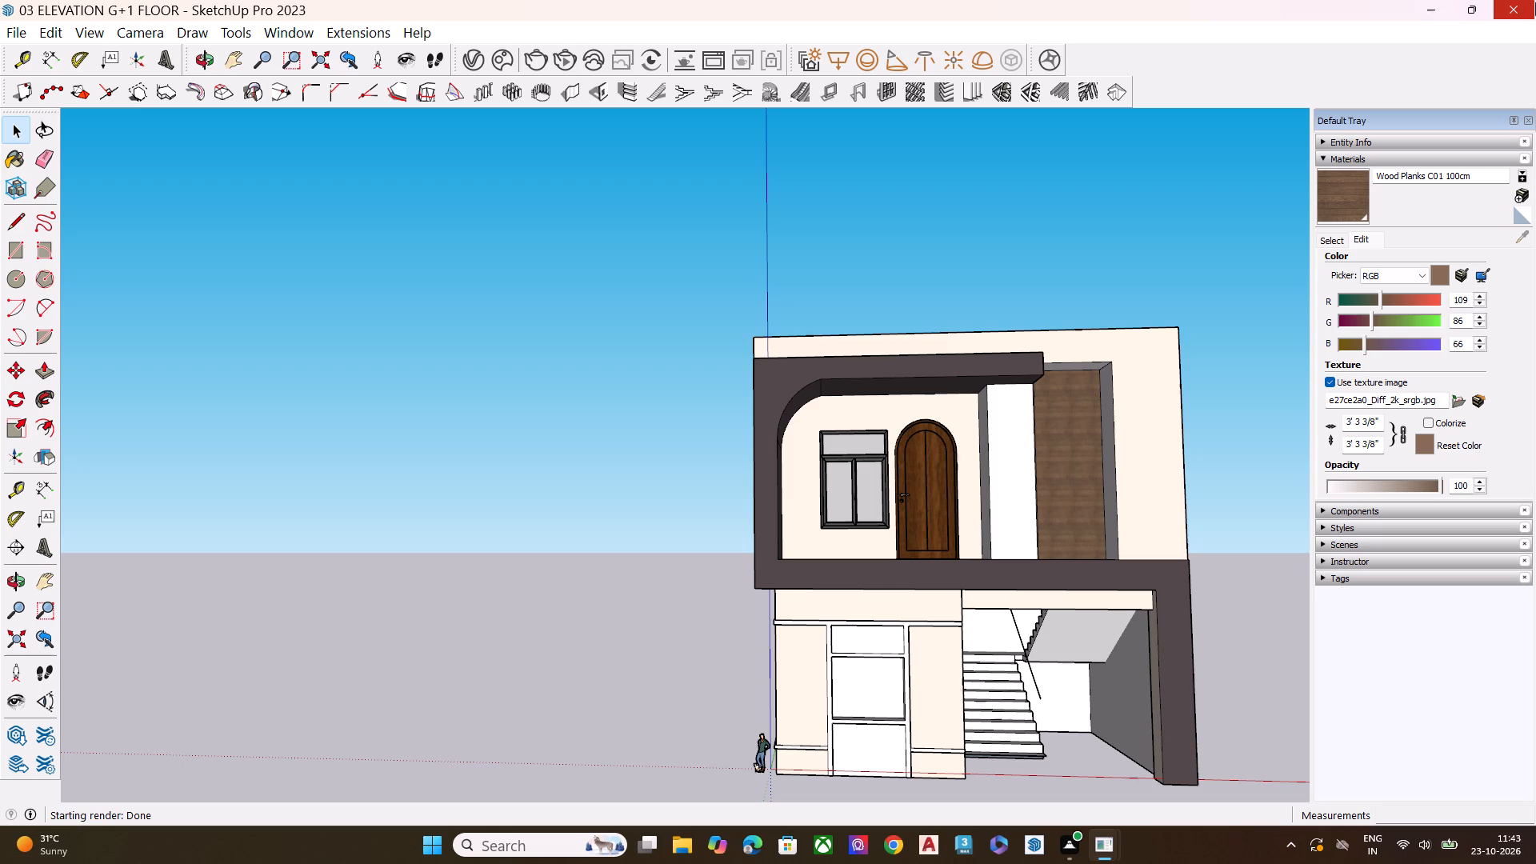
pyautogui.scroll(-1, 1535, 173)
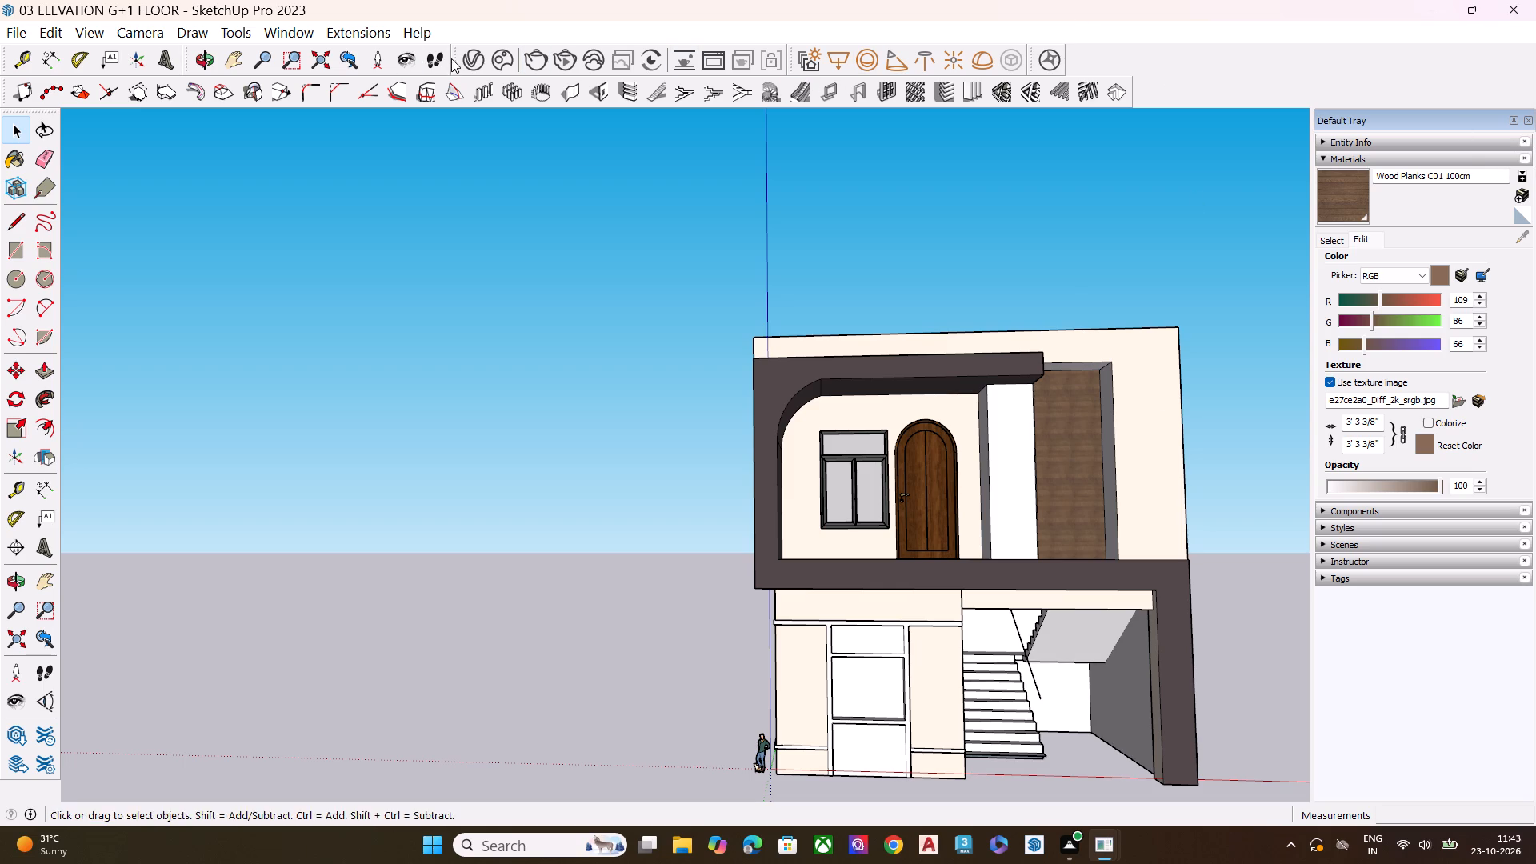
# Delete the Wood Planks C01 100cm material from the scene in the V-Ray Asset Editor.
pyautogui.click(473, 58)
pyautogui.rightClick(714, 629)
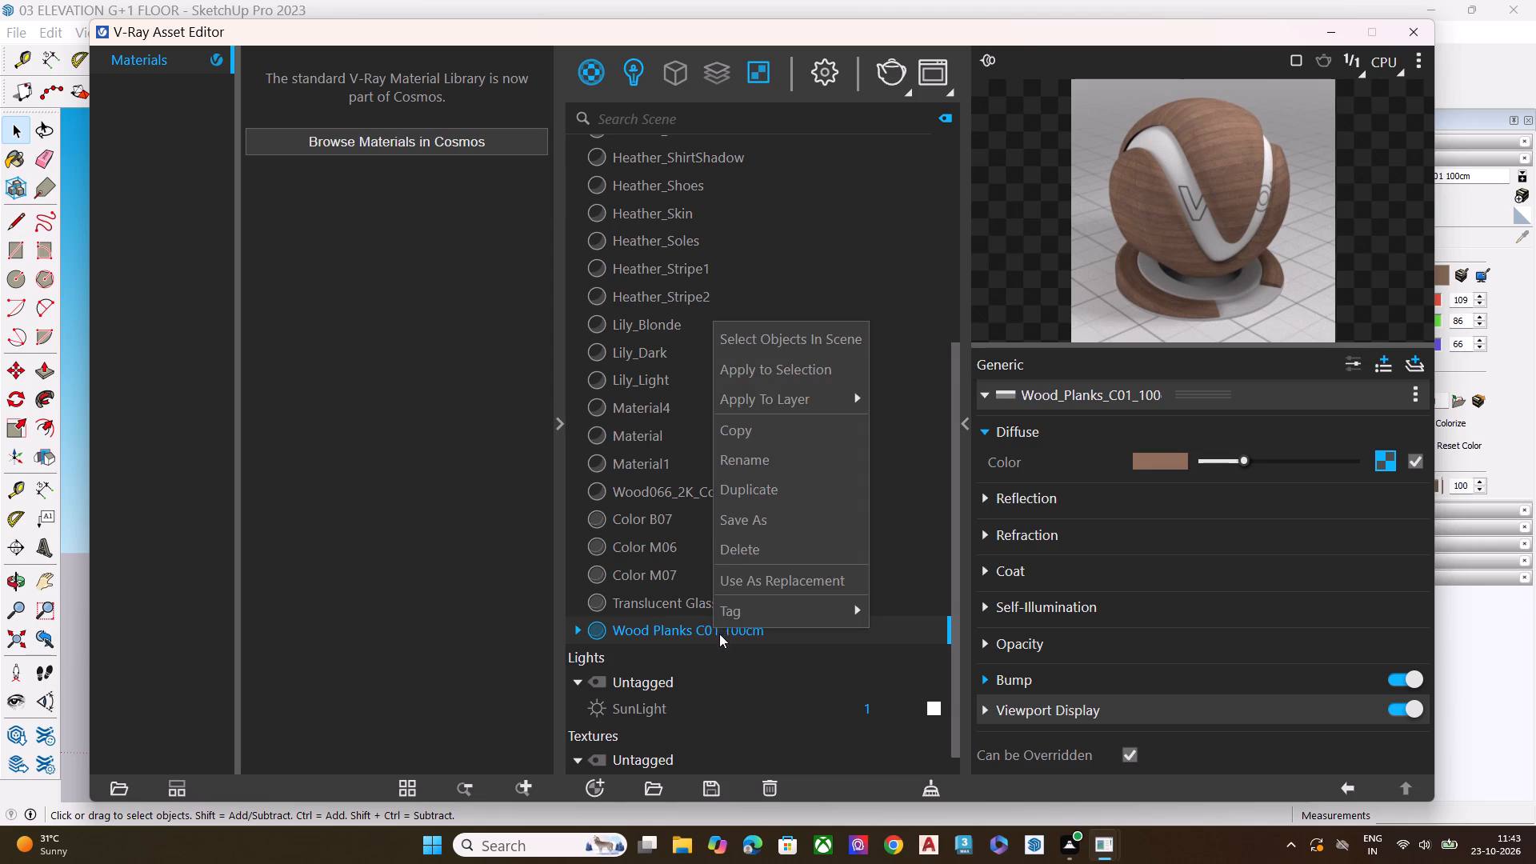
pyautogui.click(760, 548)
pyautogui.click(811, 422)
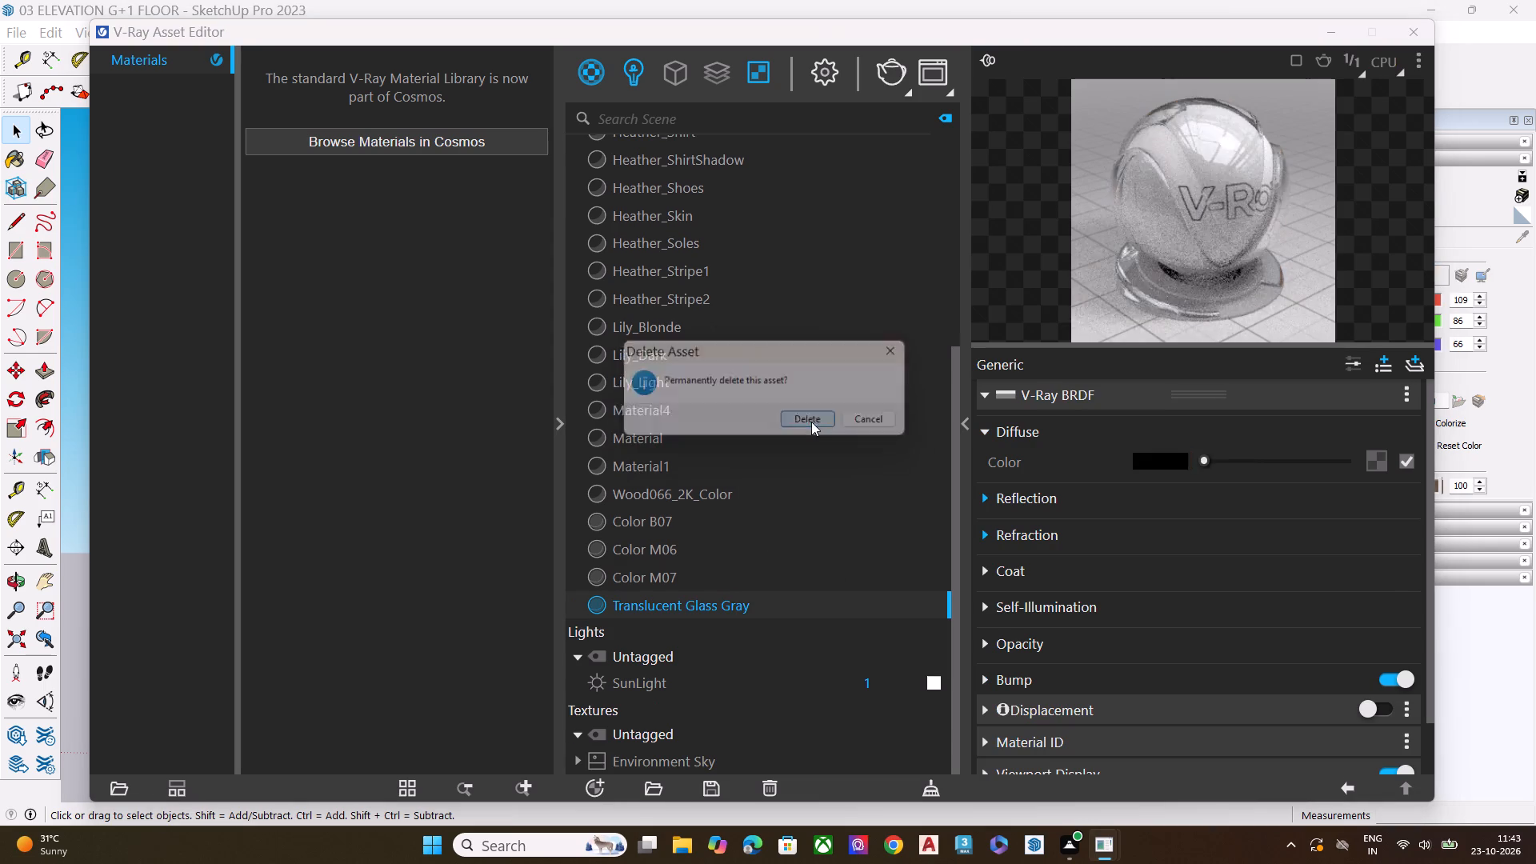
# Paint the front face of the tall recessed panel on the upper floor with the Wood066_2K_Color material.
pyautogui.click(718, 484)
pyautogui.rightClick(721, 484)
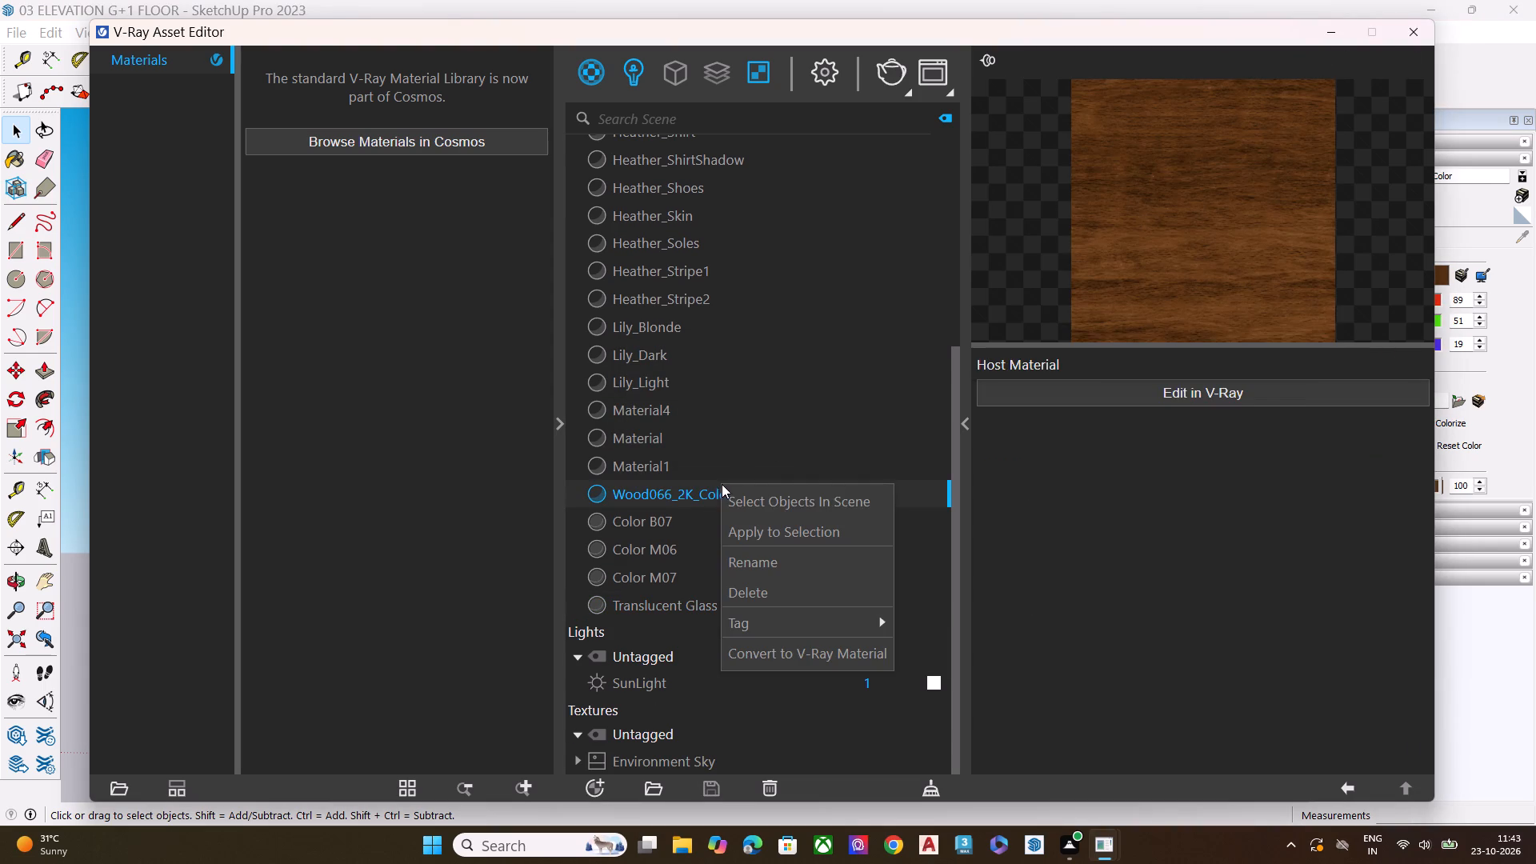
pyautogui.click(729, 442)
pyautogui.doubleClick(690, 498)
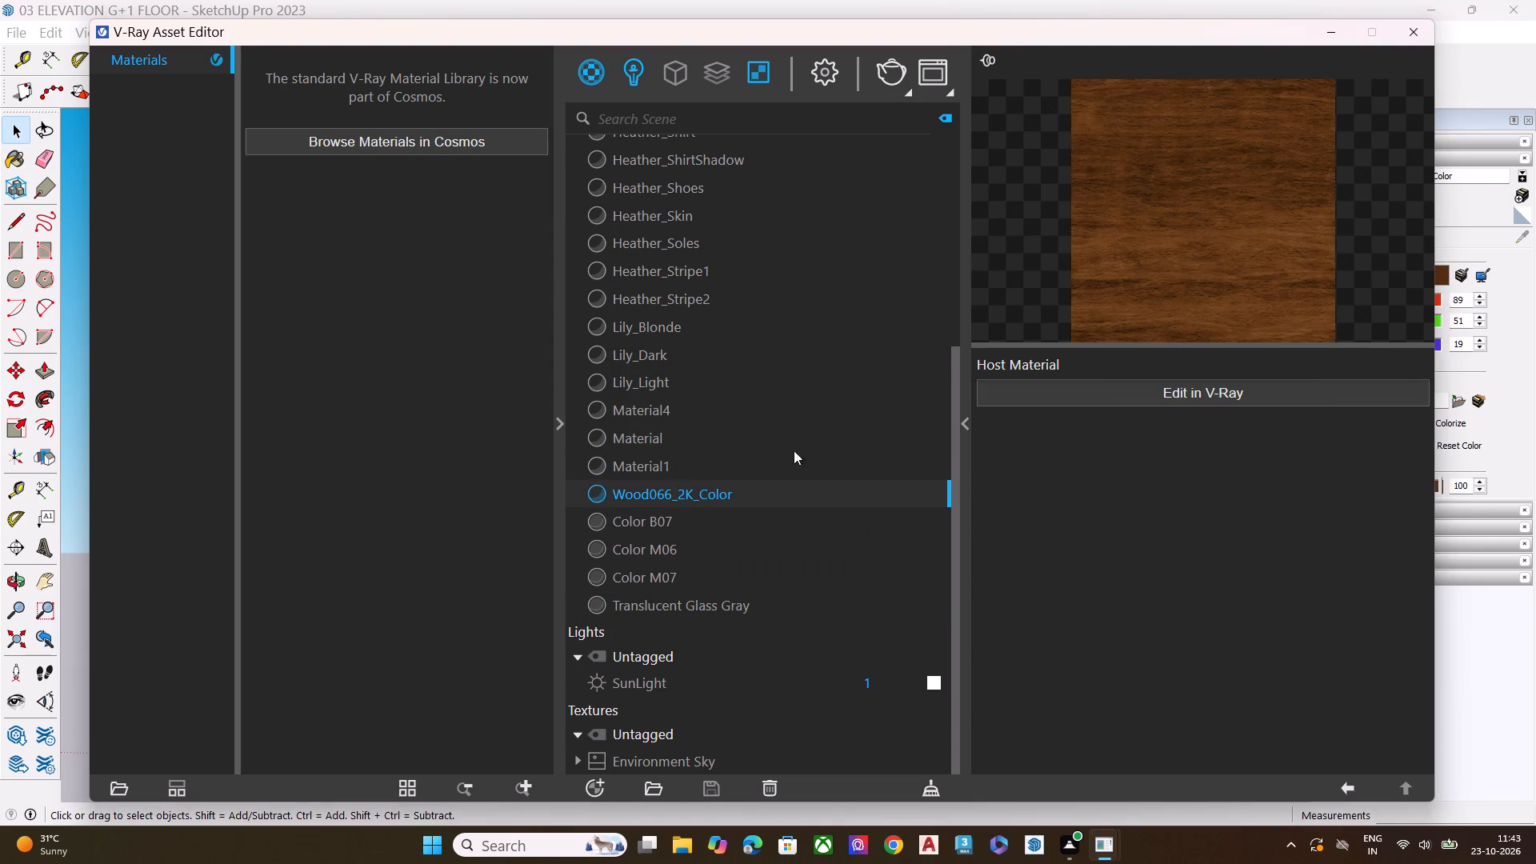
pyautogui.click(1331, 27)
pyautogui.click(1354, 194)
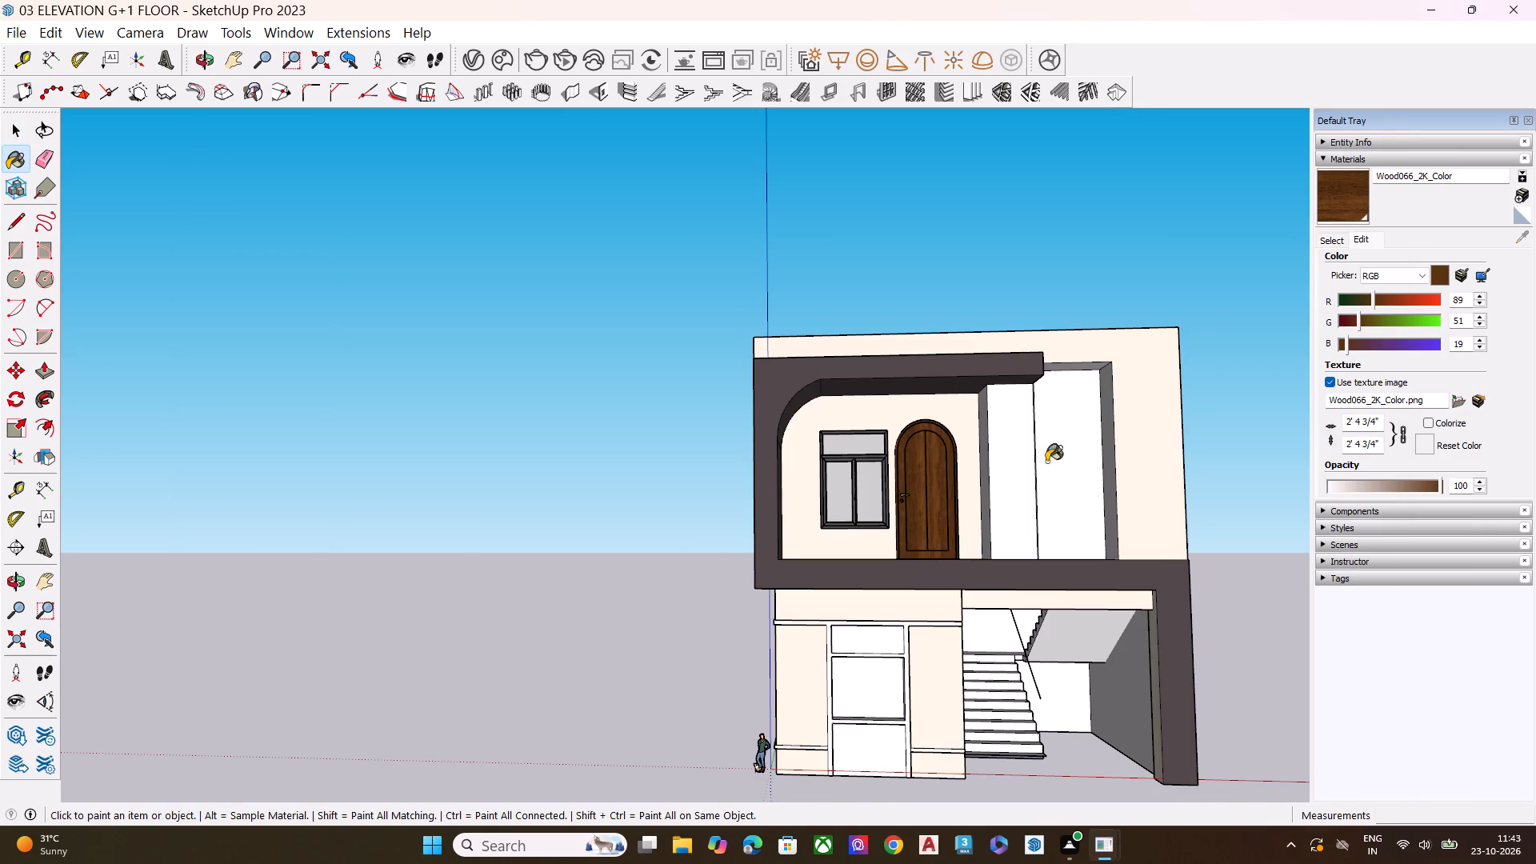
pyautogui.click(1068, 454)
pyautogui.scroll(8, 1044, 439)
pyautogui.scroll(-1, 1071, 415)
pyautogui.scroll(4, 1071, 415)
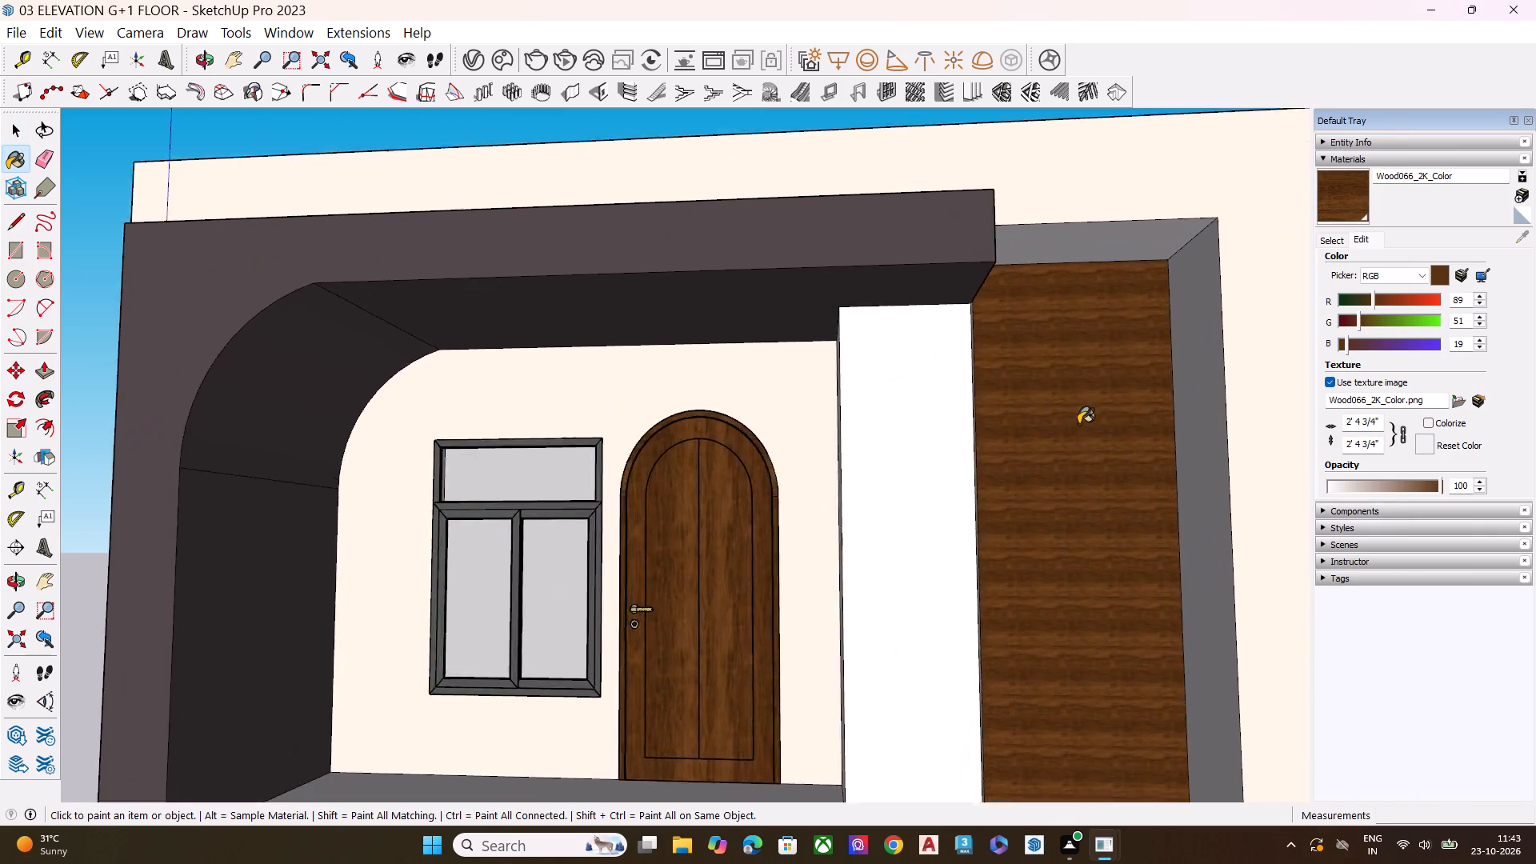
# Paint the narrow side face of the upper-floor wood panel with Wood066_2K_Color.
pyautogui.scroll(9, 1078, 424)
pyautogui.scroll(-1, 1114, 410)
pyautogui.scroll(5, 1114, 410)
pyautogui.moveTo(815, 387); pyautogui.dragTo(1113, 402, button='middle')
pyautogui.click(1125, 383)
# Paint the ground-floor panels below and above the window opening with Wood066_2K_Color.
pyautogui.scroll(-7, 863, 354)
pyautogui.scroll(3, 836, 362)
pyautogui.scroll(-1, 841, 361)
pyautogui.scroll(2, 845, 361)
pyautogui.scroll(-1, 860, 356)
pyautogui.scroll(1, 914, 294)
pyautogui.scroll(-11, 914, 294)
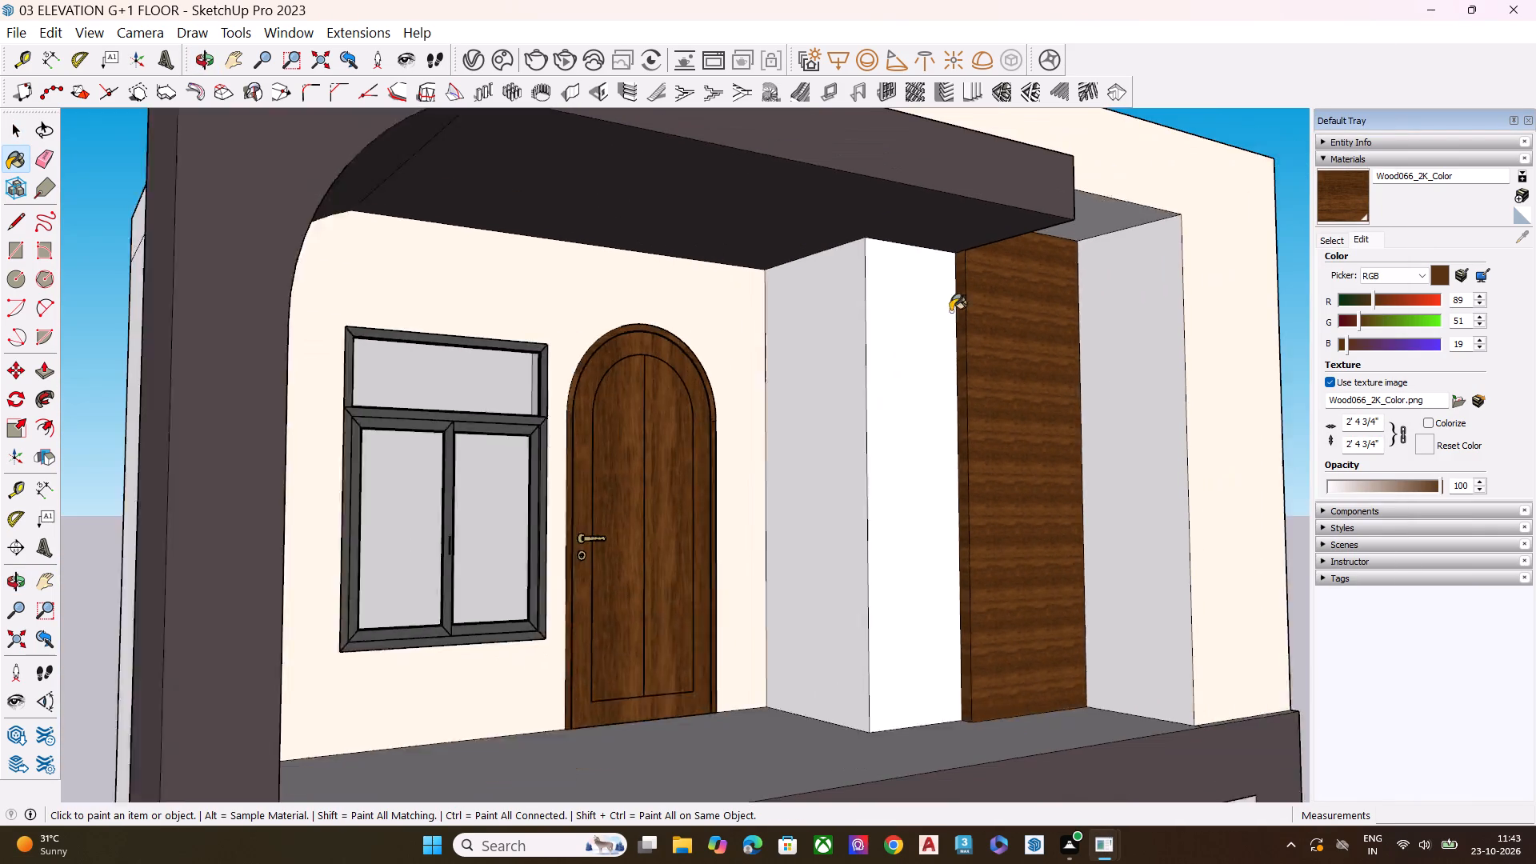
pyautogui.scroll(-7, 1025, 302)
pyautogui.scroll(2, 1005, 314)
pyautogui.scroll(-1, 1007, 318)
pyautogui.moveTo(1063, 364); pyautogui.dragTo(958, 423, button='middle')
pyautogui.scroll(-6, 928, 336)
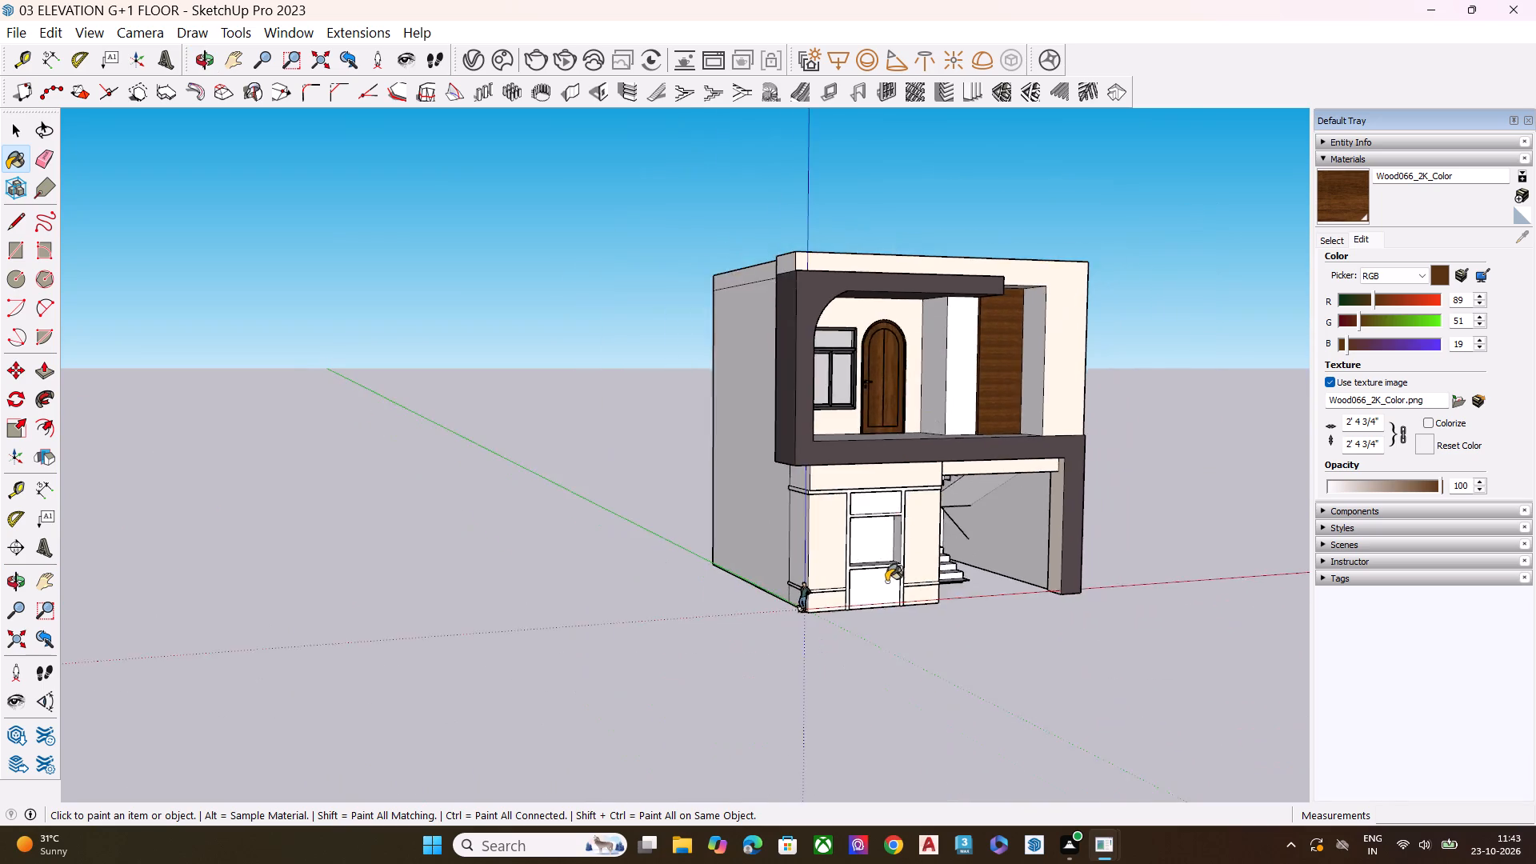
pyautogui.scroll(5, 886, 592)
pyautogui.scroll(1, 910, 519)
pyautogui.scroll(-3, 910, 519)
pyautogui.scroll(10, 910, 519)
pyautogui.click(862, 631)
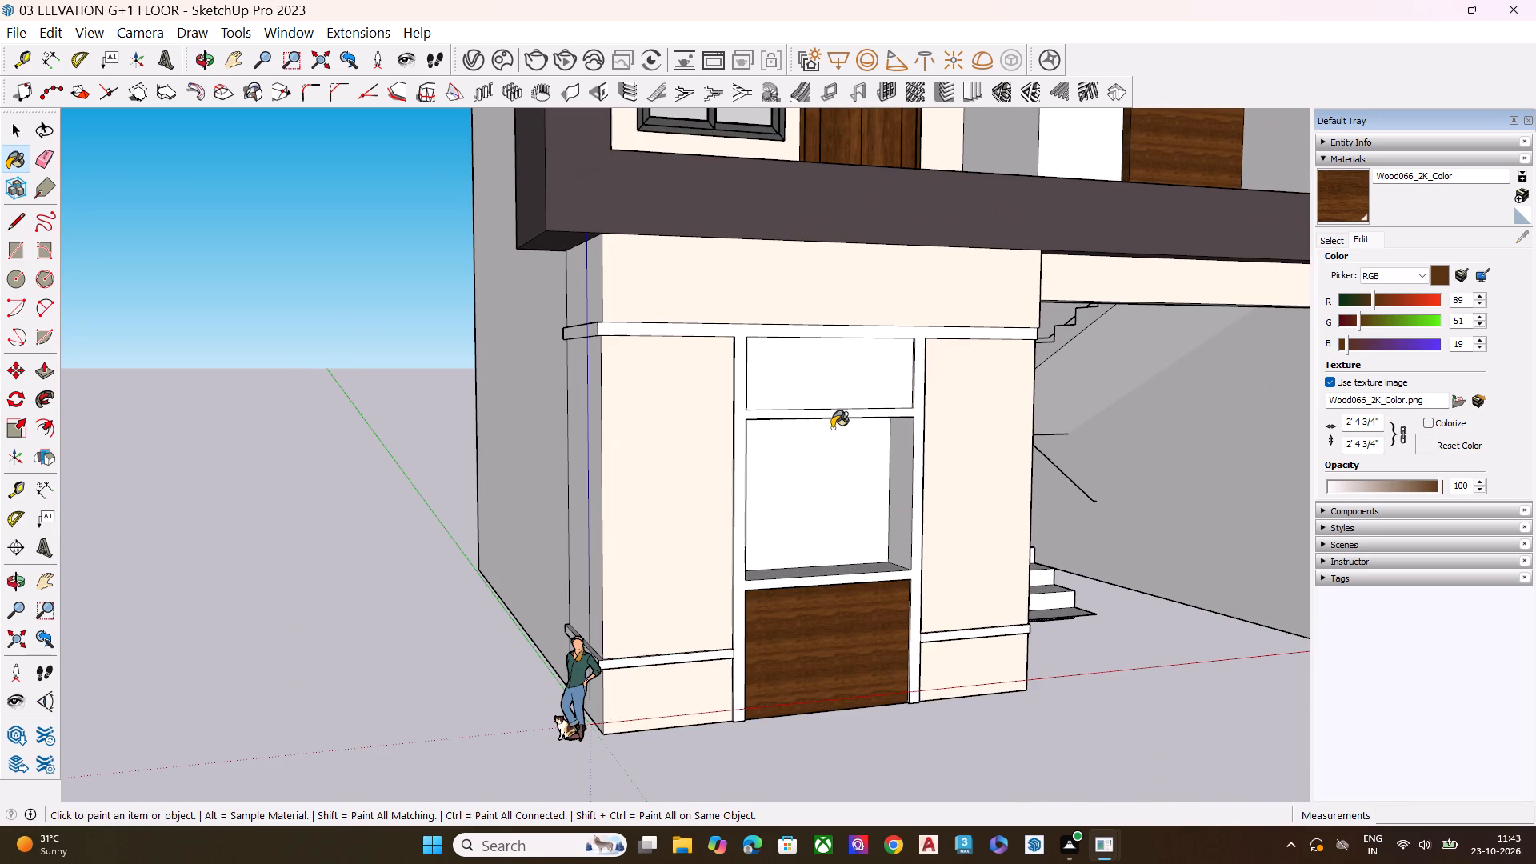
pyautogui.click(846, 382)
# Examine the wood finishes on both floors of the facade and the staircase area from several angles.
pyautogui.scroll(7, 915, 382)
pyautogui.moveTo(915, 381); pyautogui.dragTo(917, 374, button='middle')
pyautogui.scroll(-3, 755, 374)
pyautogui.scroll(1, 750, 371)
pyautogui.scroll(-7, 749, 371)
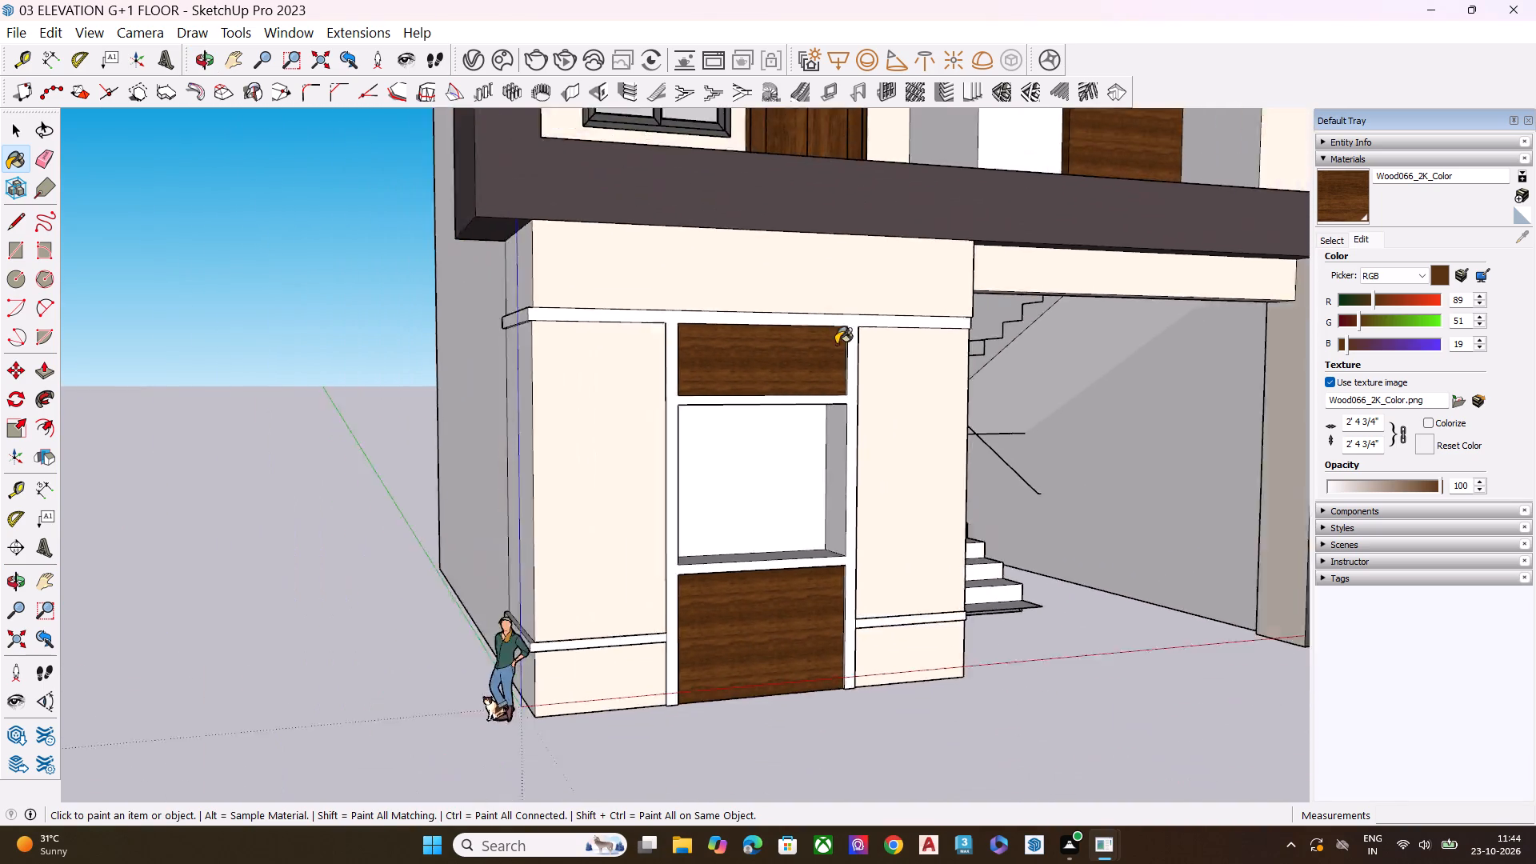
pyautogui.scroll(-3, 836, 344)
pyautogui.moveTo(1042, 389); pyautogui.dragTo(673, 382, button='middle')
pyautogui.scroll(1, 941, 354)
pyautogui.scroll(-1, 966, 349)
pyautogui.scroll(1, 966, 350)
pyautogui.scroll(-2, 967, 352)
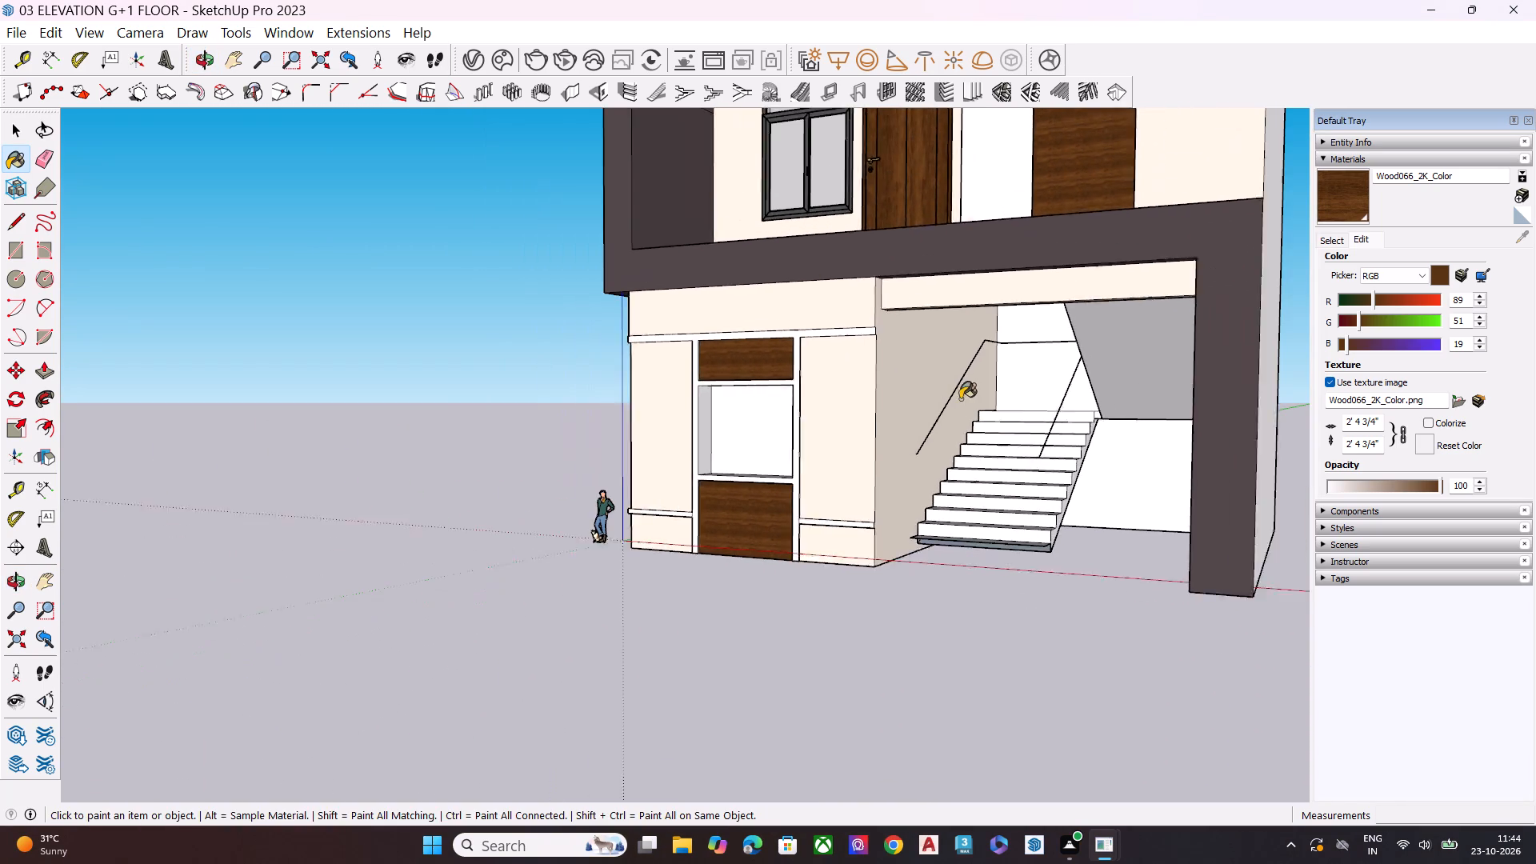
pyautogui.scroll(-2, 960, 399)
pyautogui.scroll(-3, 896, 426)
pyautogui.scroll(3, 894, 430)
pyautogui.scroll(-2, 891, 437)
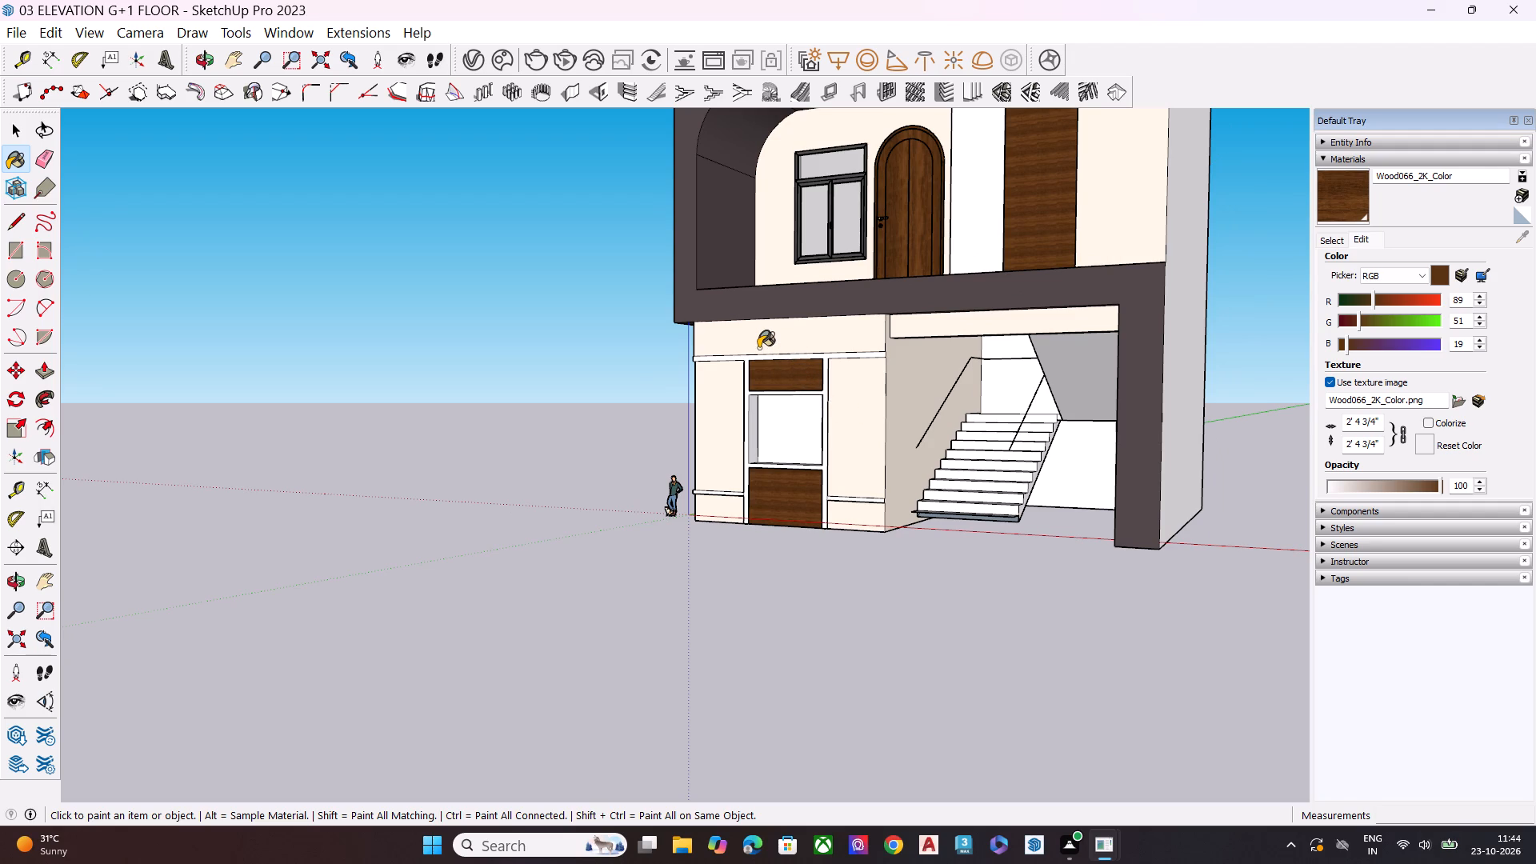
pyautogui.scroll(-6, 826, 337)
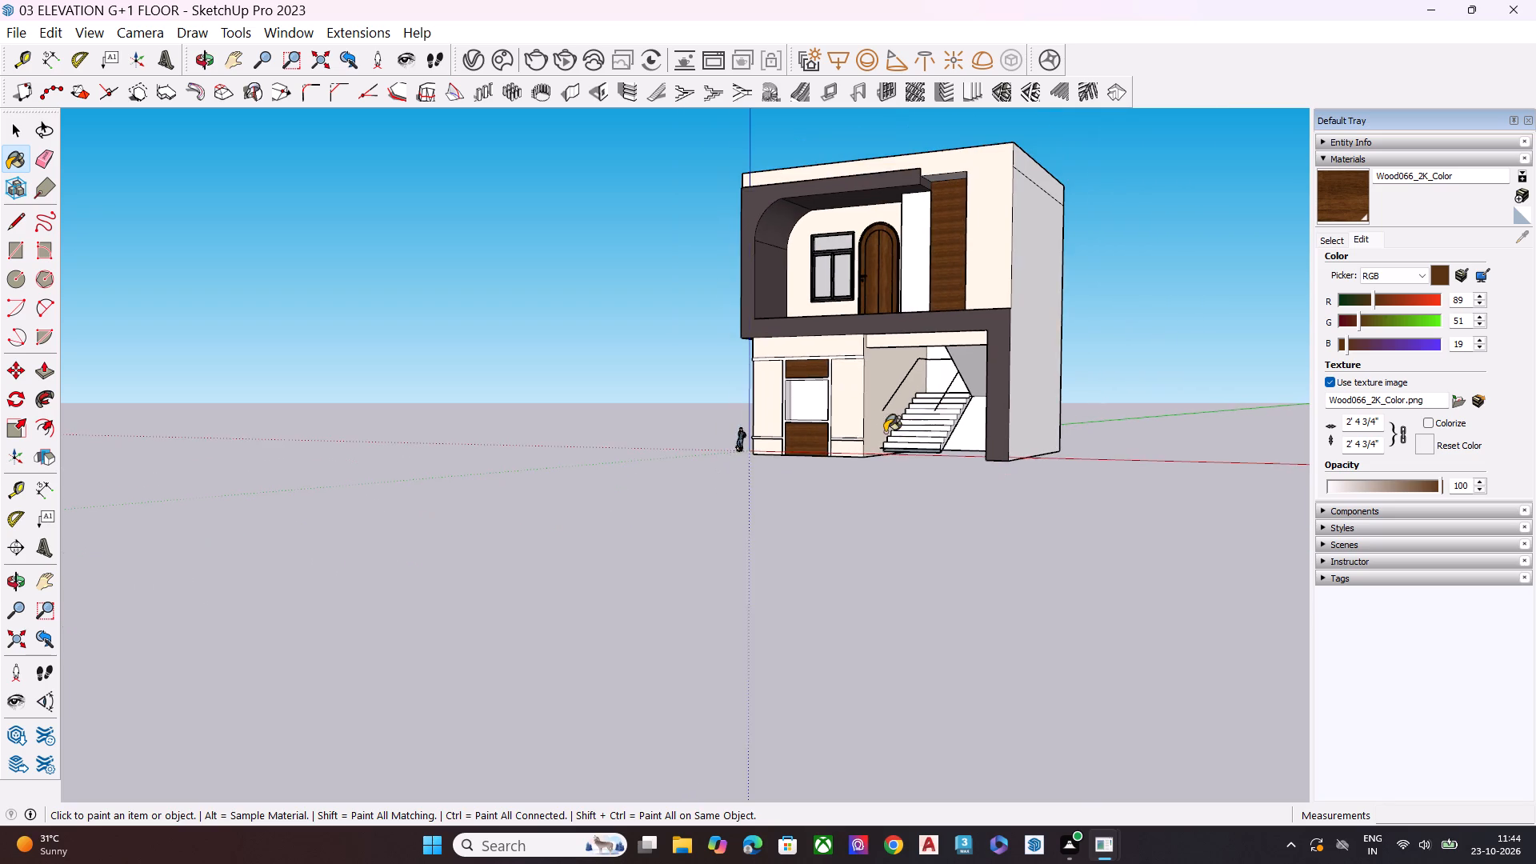
pyautogui.scroll(11, 1006, 138)
pyautogui.moveTo(907, 228); pyautogui.dragTo(929, 103, button='middle')
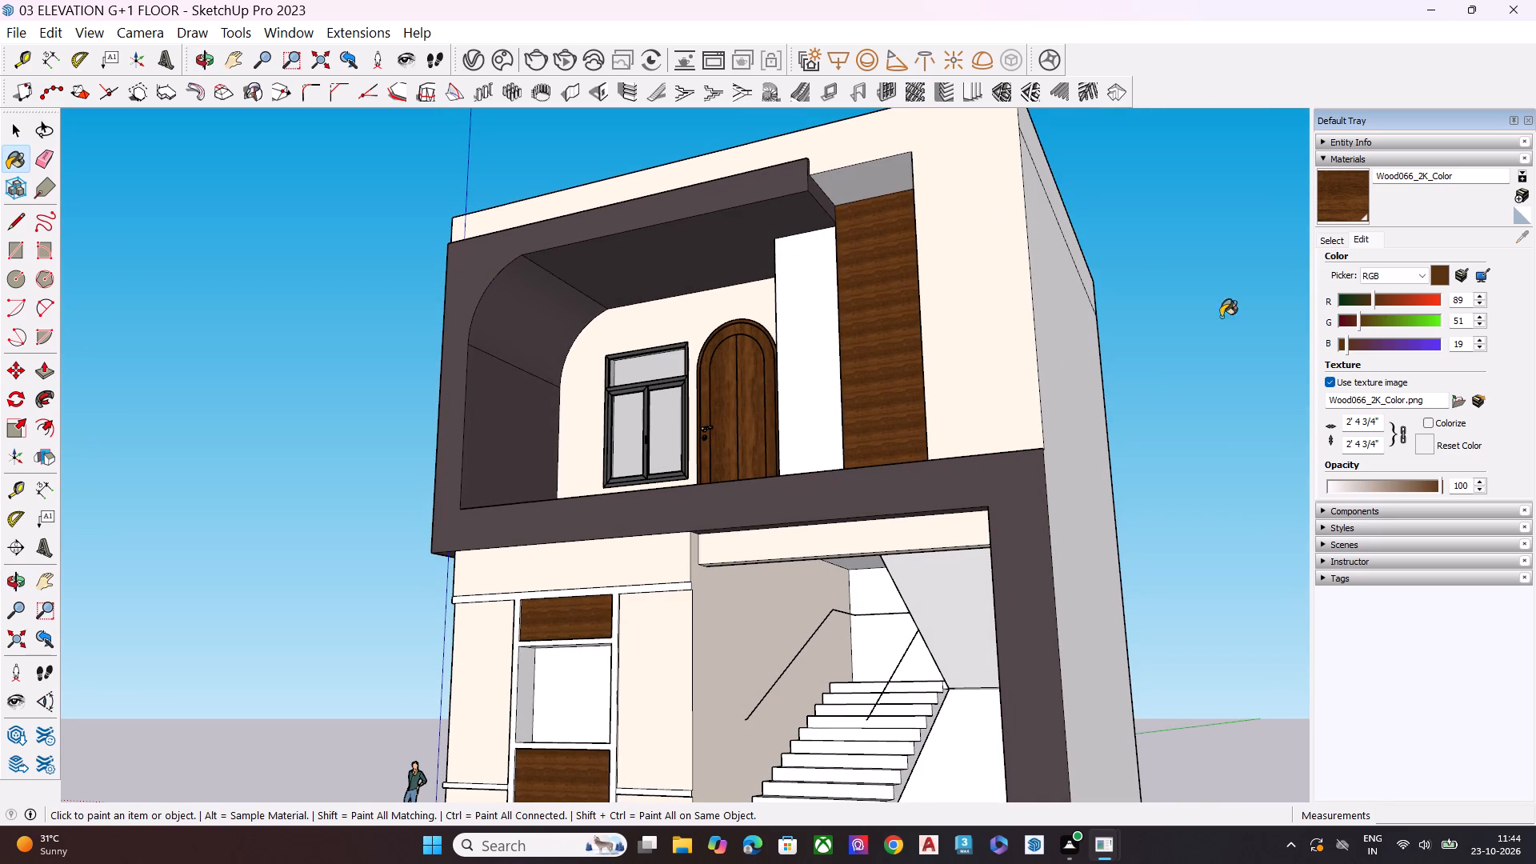
pyautogui.press('space')
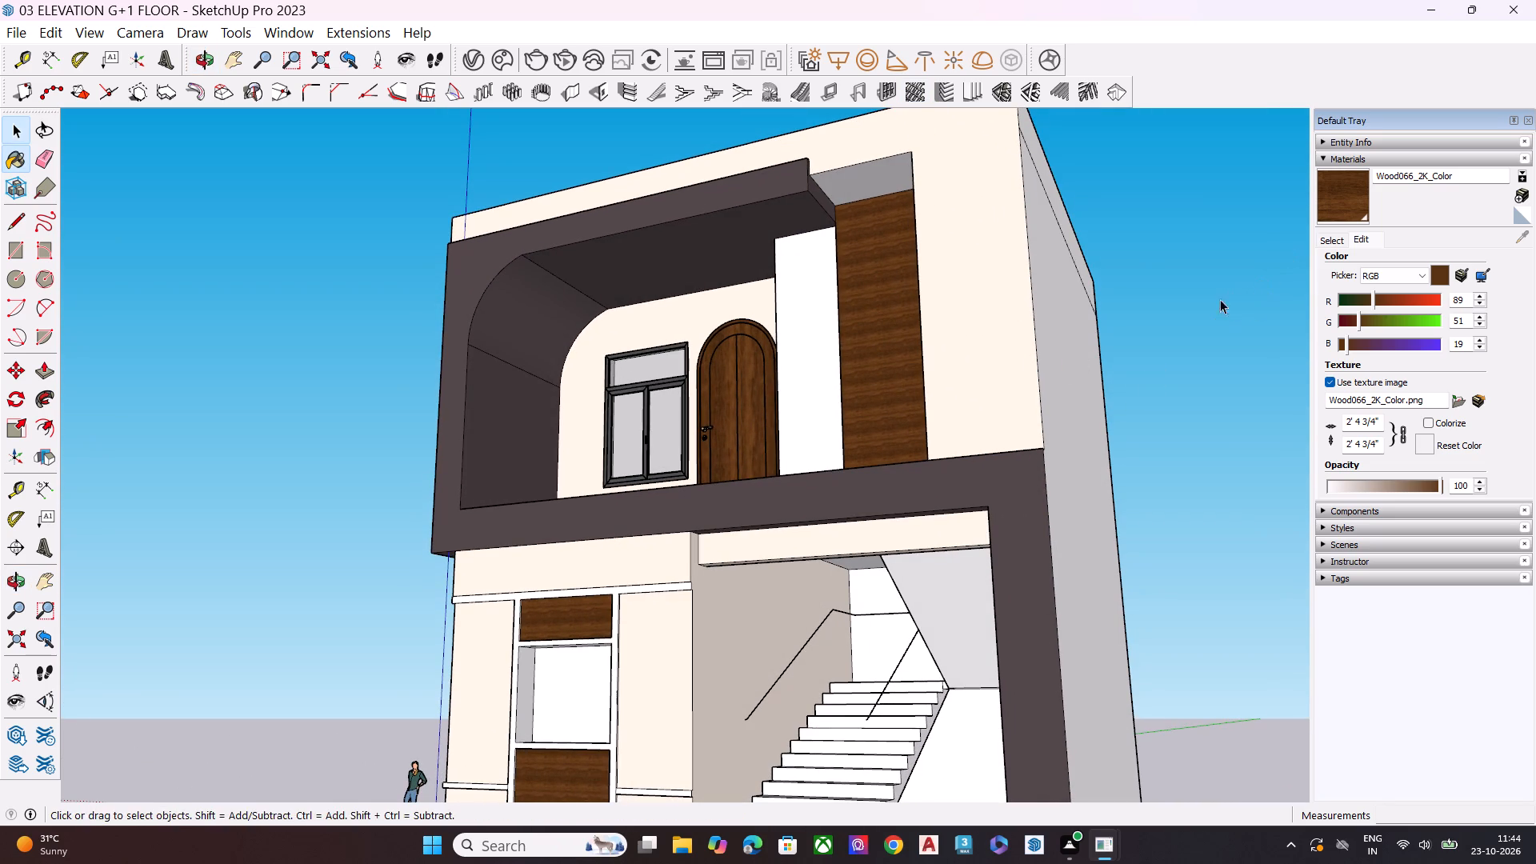
# Review the scene materials in the V-Ray Asset Editor, including Color B07, Color M06, Lily_Light, Lily_Dark, Material and Material1.
pyautogui.click(479, 58)
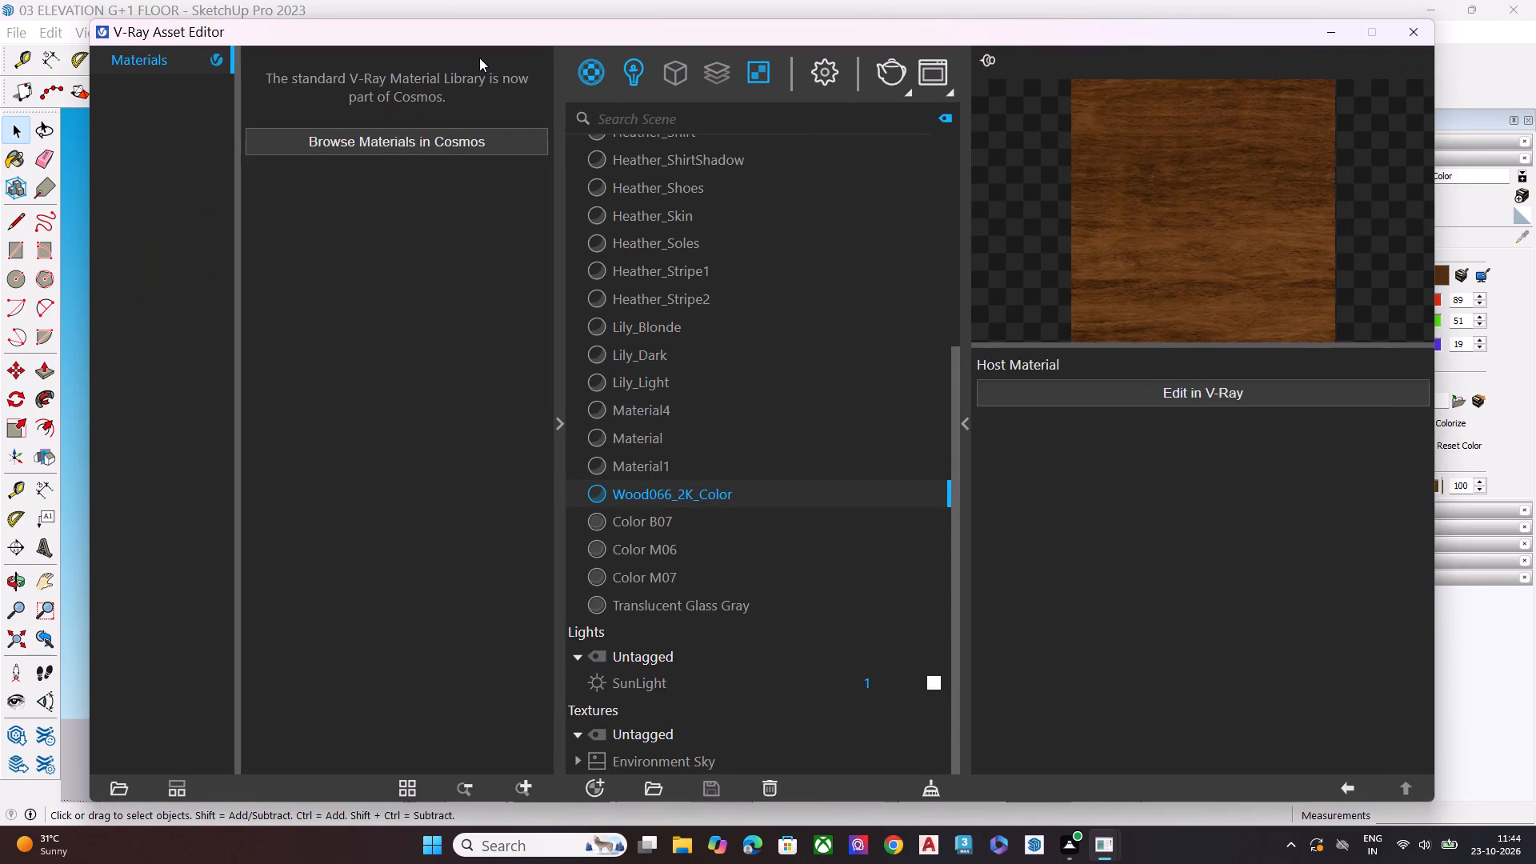
pyautogui.click(652, 519)
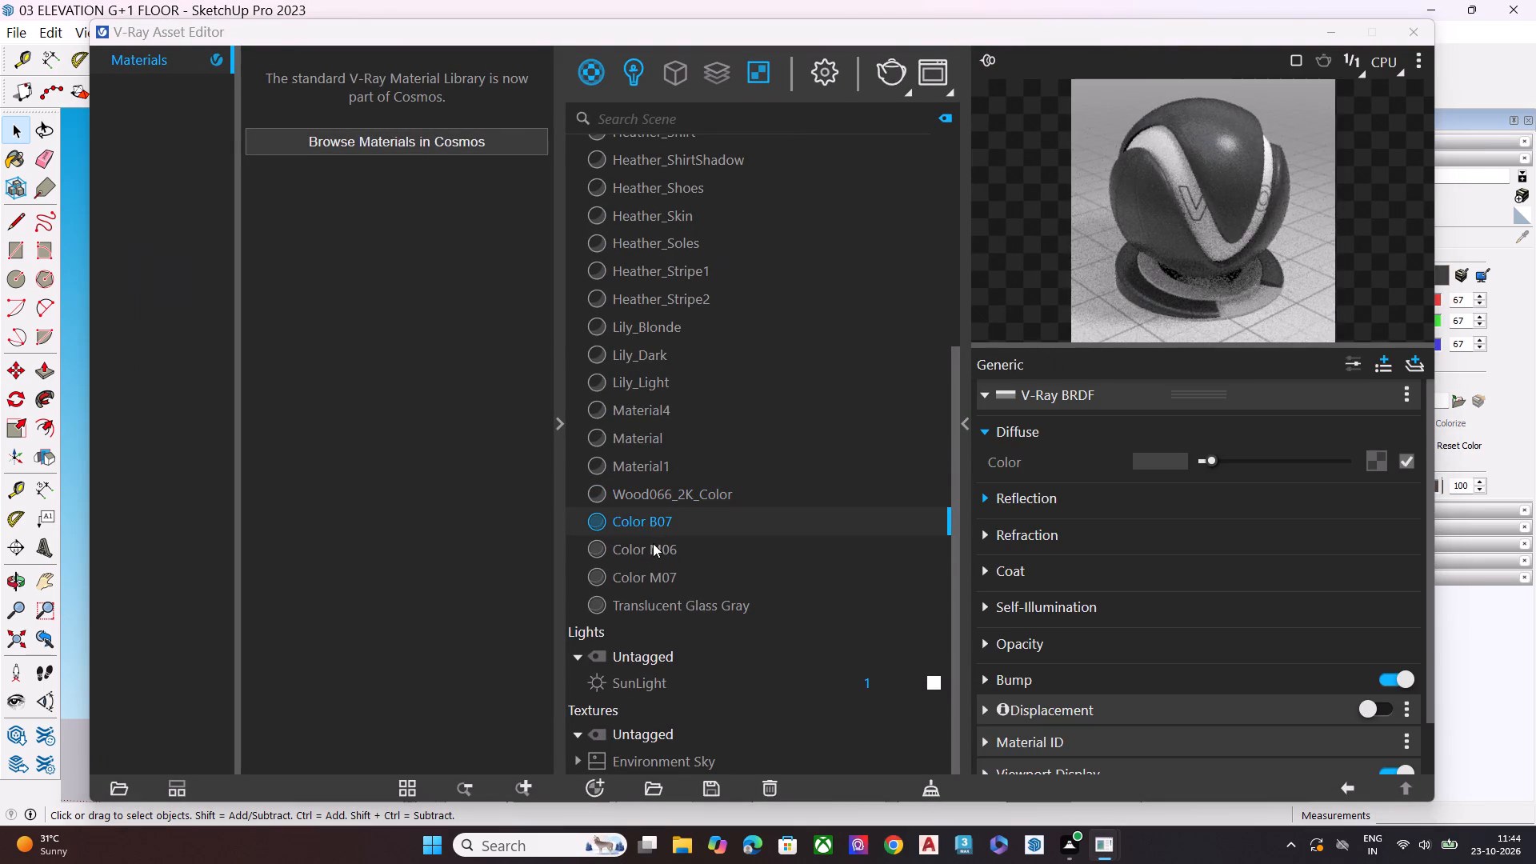
pyautogui.click(655, 538)
pyautogui.click(643, 422)
pyautogui.click(650, 384)
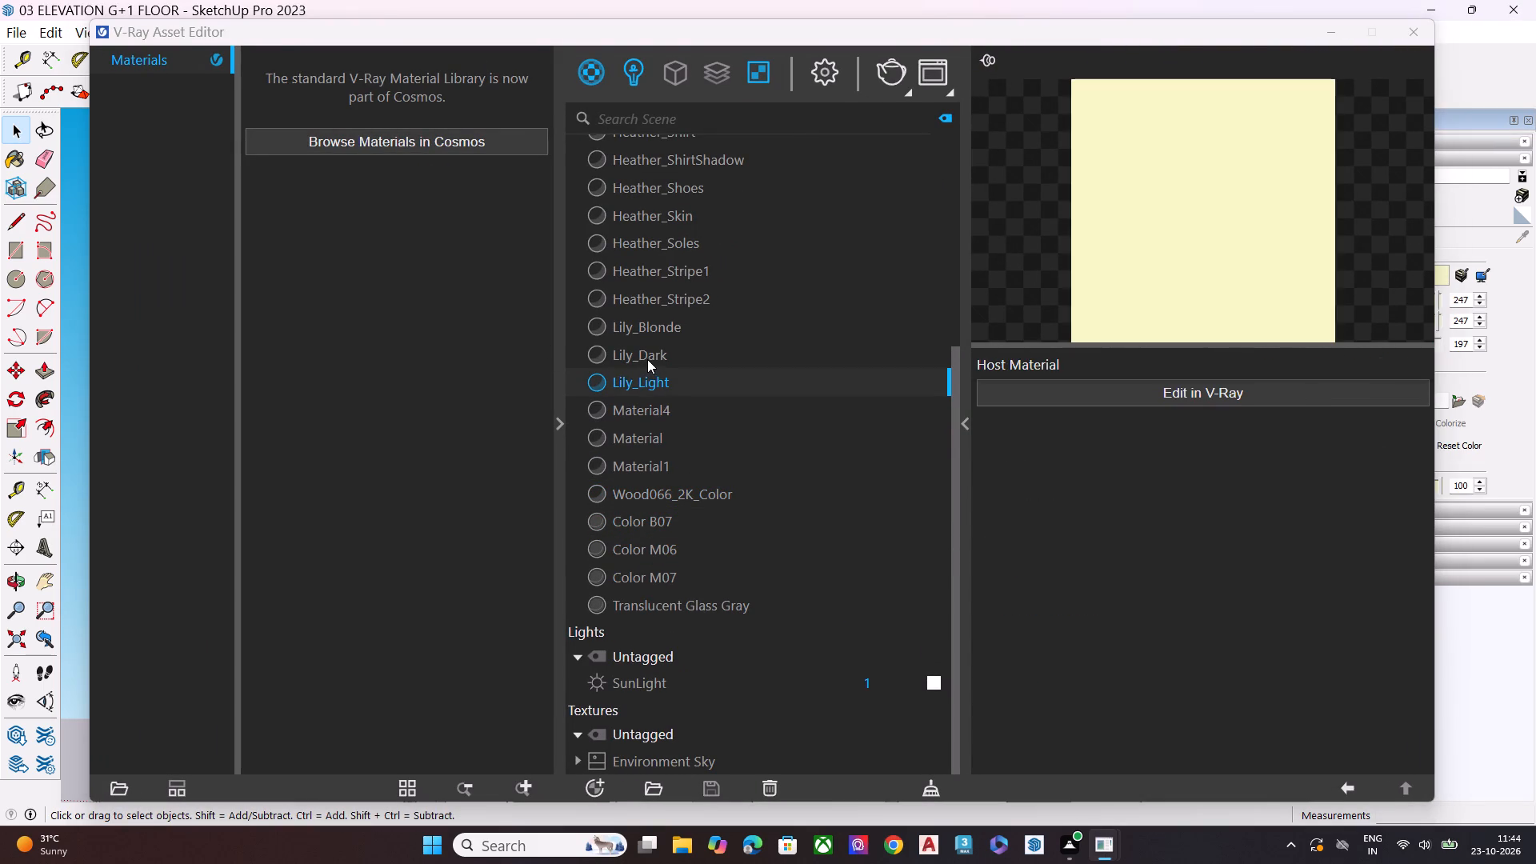
pyautogui.click(646, 351)
pyautogui.click(654, 442)
pyautogui.click(662, 463)
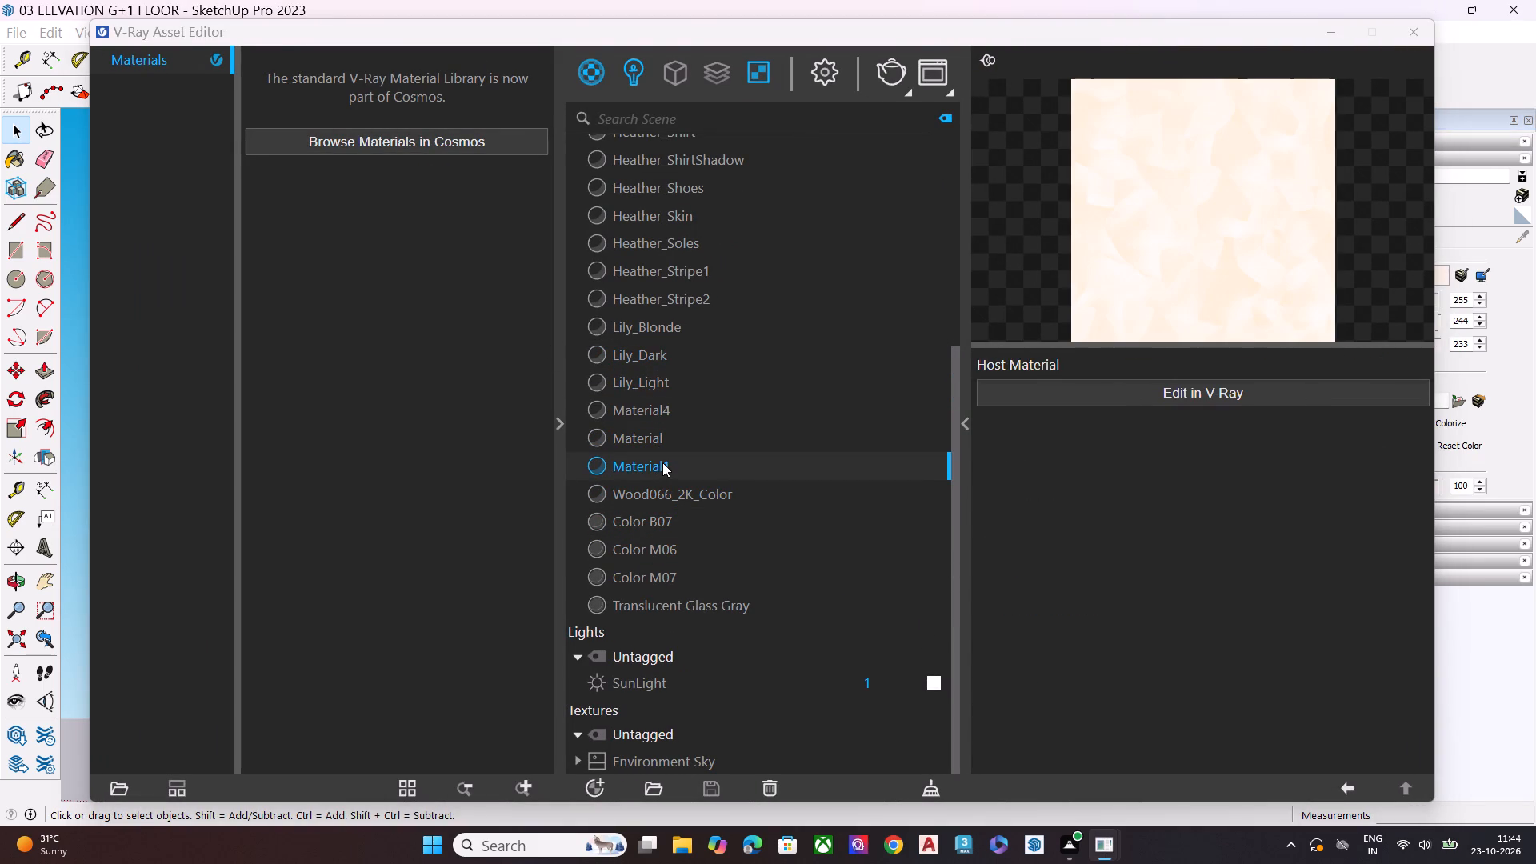
pyautogui.click(660, 435)
pyautogui.click(660, 435)
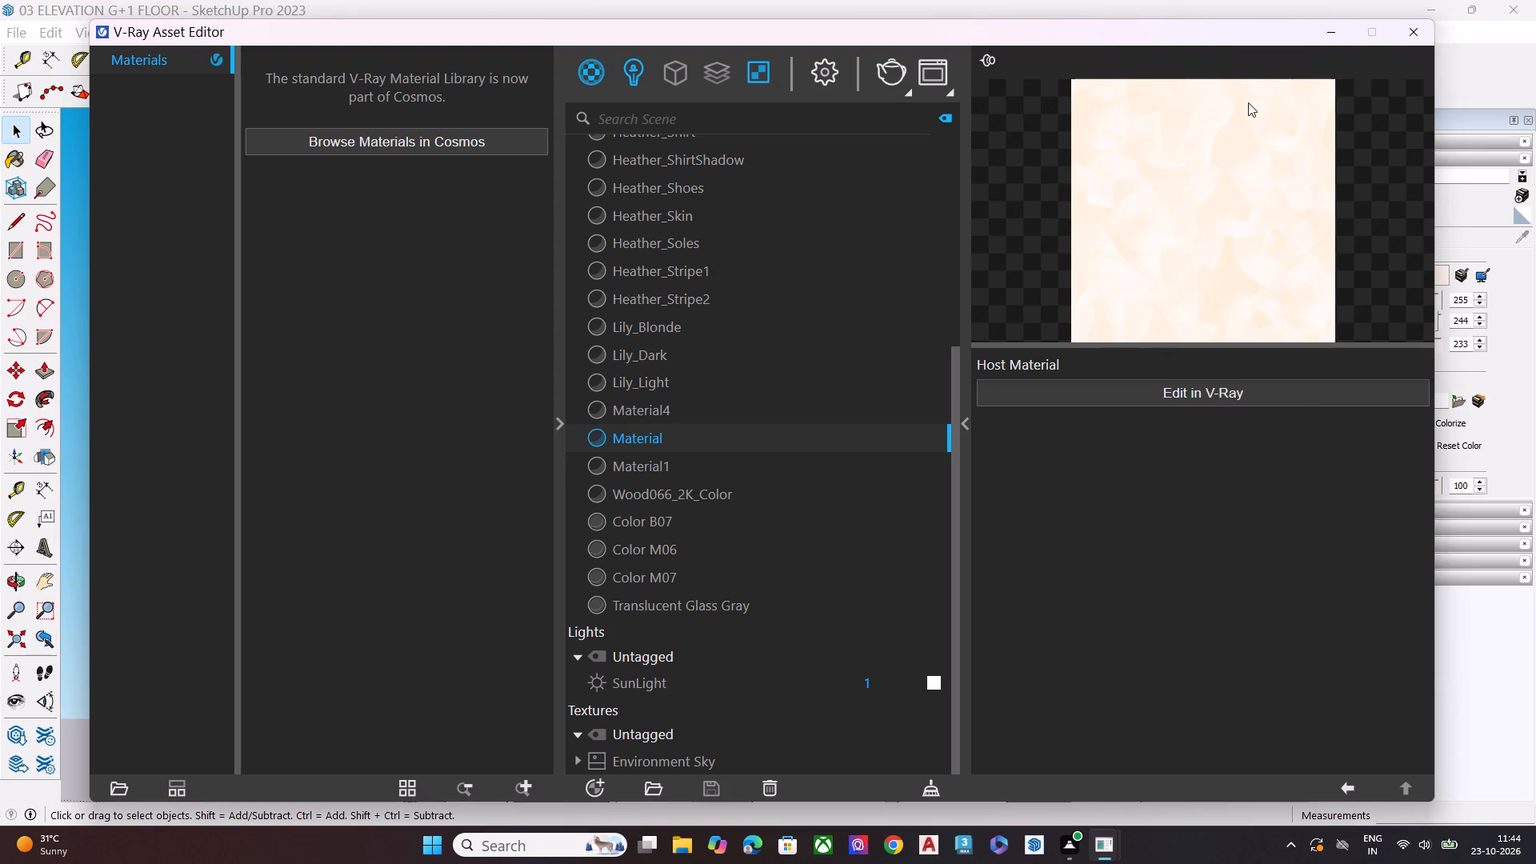
pyautogui.click(1335, 34)
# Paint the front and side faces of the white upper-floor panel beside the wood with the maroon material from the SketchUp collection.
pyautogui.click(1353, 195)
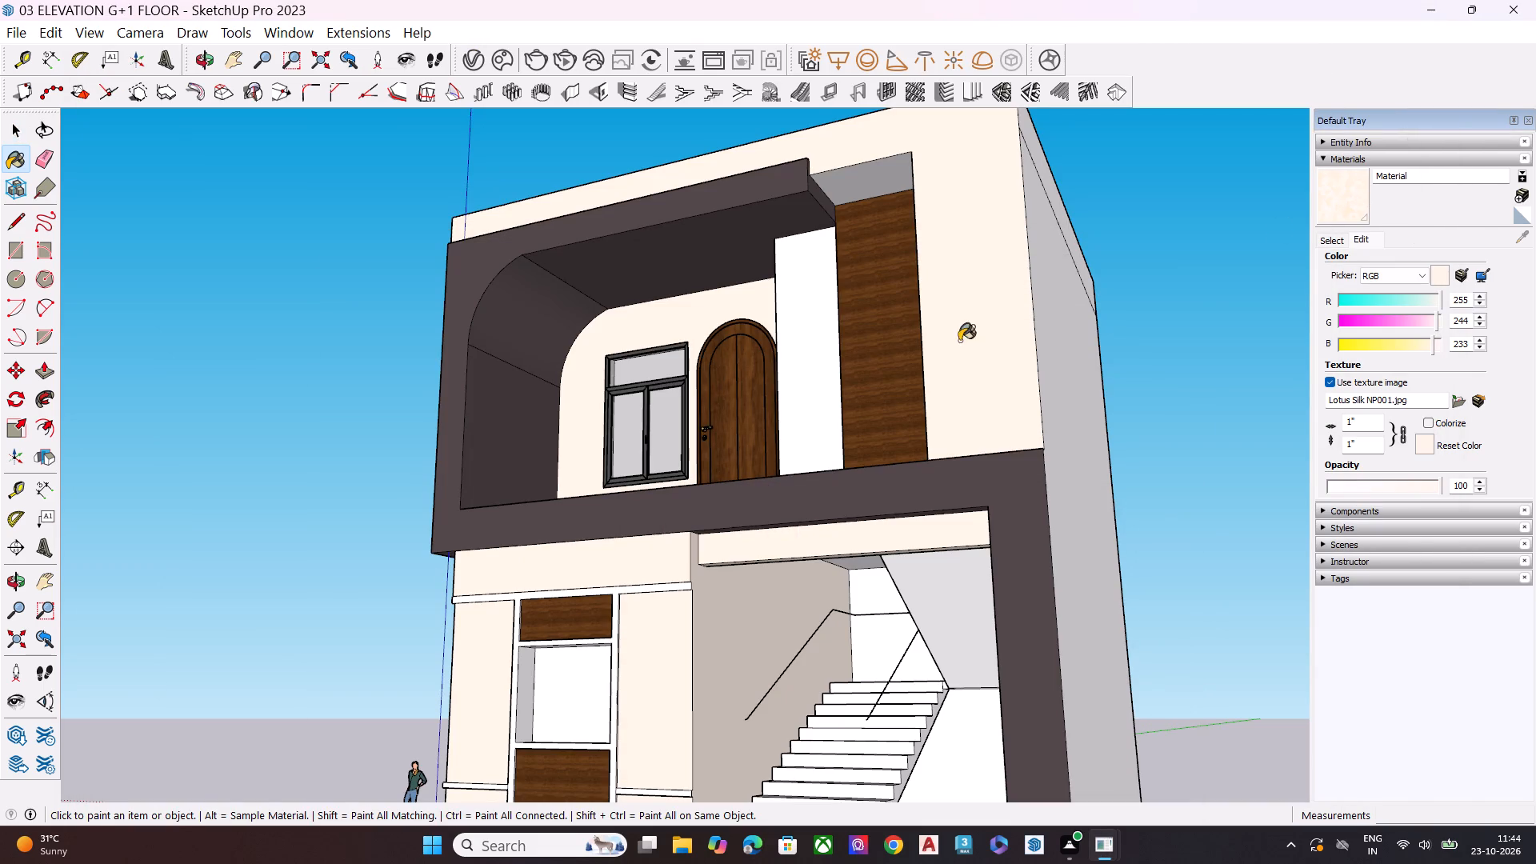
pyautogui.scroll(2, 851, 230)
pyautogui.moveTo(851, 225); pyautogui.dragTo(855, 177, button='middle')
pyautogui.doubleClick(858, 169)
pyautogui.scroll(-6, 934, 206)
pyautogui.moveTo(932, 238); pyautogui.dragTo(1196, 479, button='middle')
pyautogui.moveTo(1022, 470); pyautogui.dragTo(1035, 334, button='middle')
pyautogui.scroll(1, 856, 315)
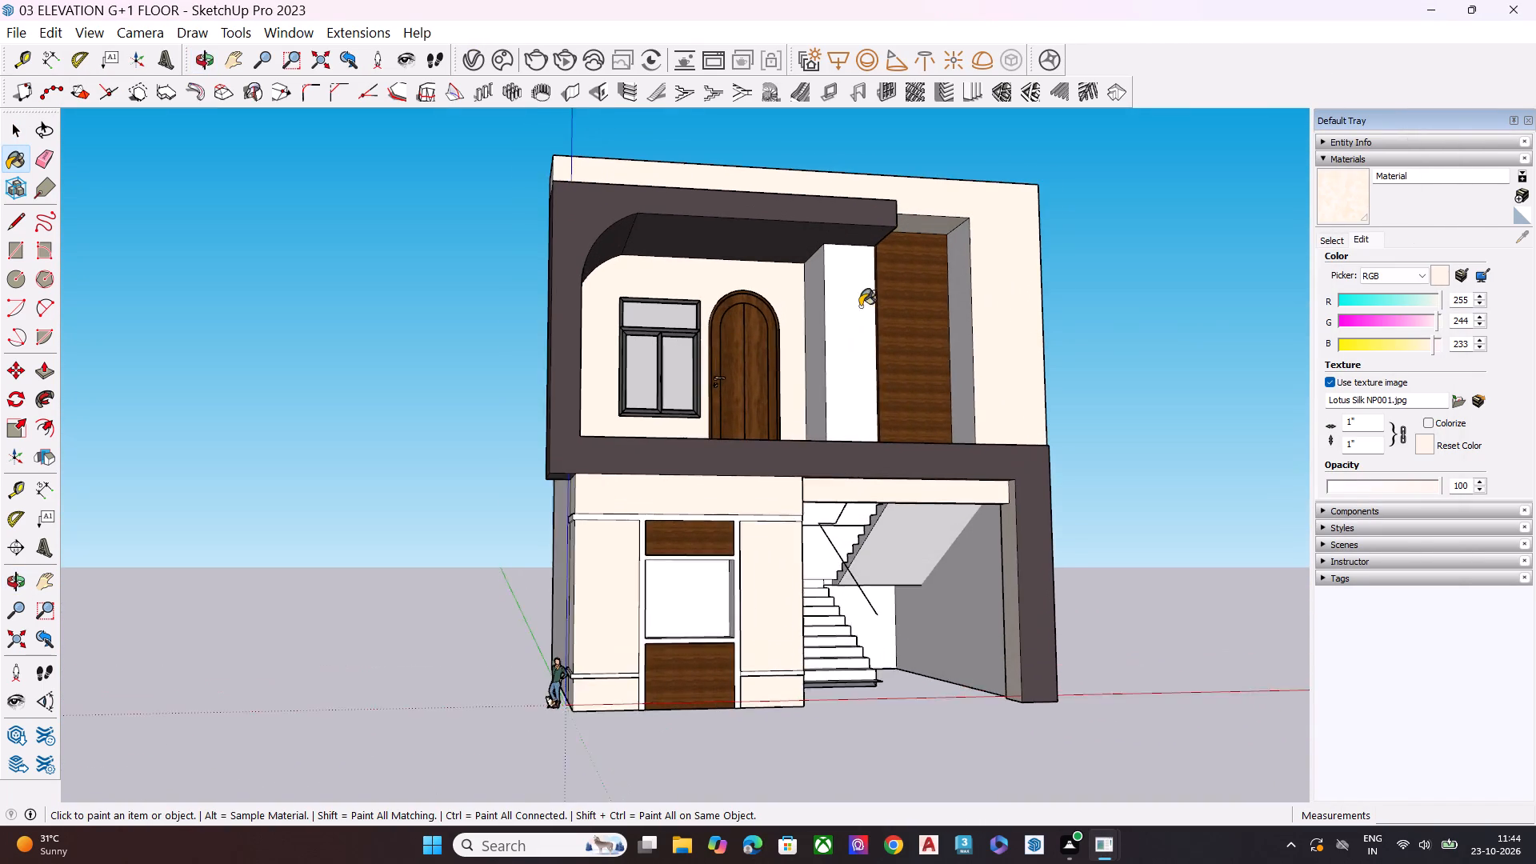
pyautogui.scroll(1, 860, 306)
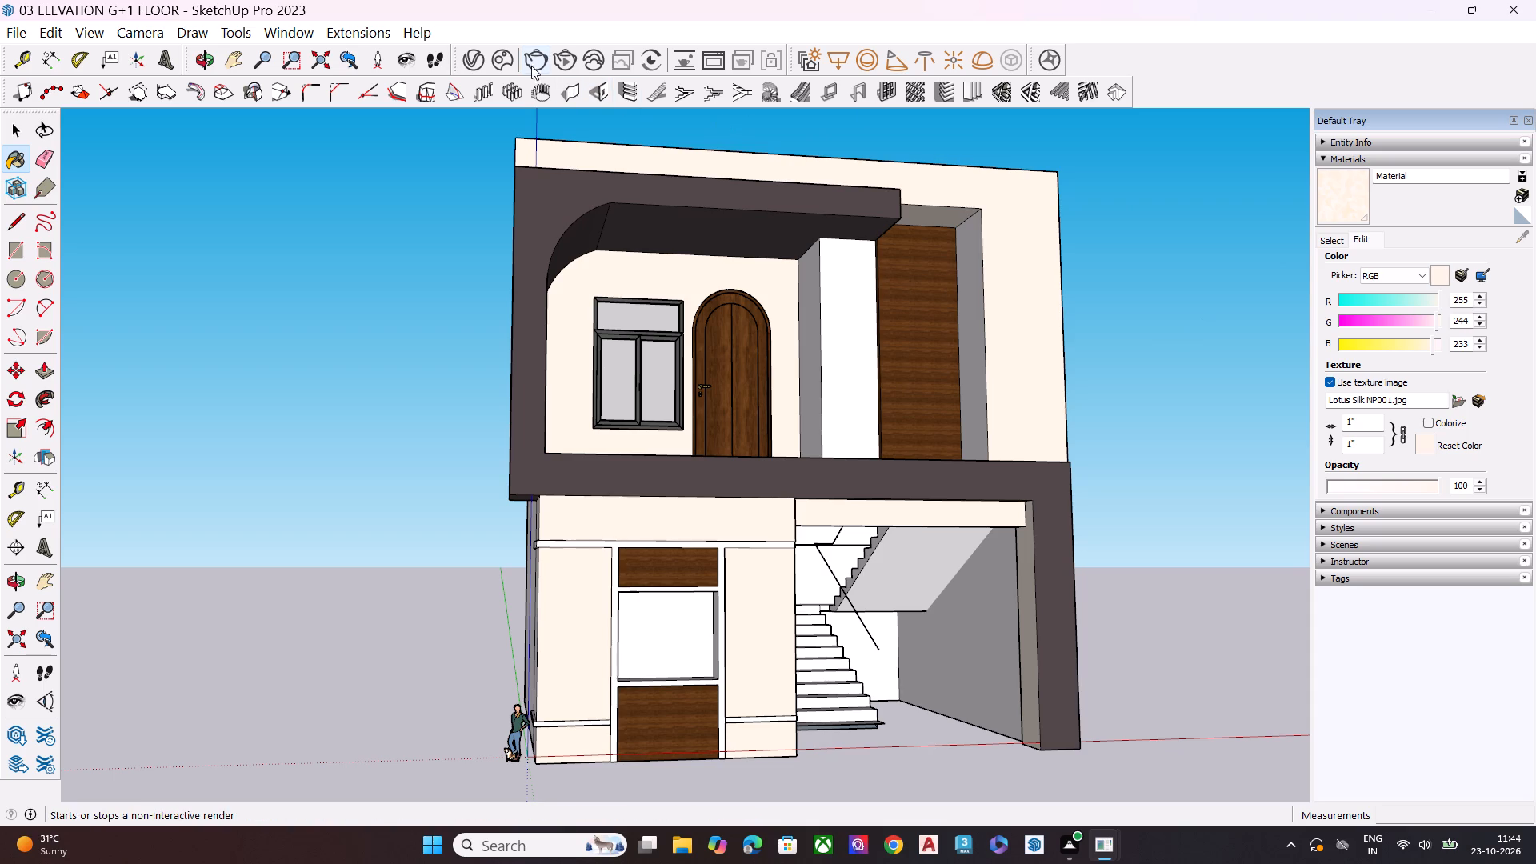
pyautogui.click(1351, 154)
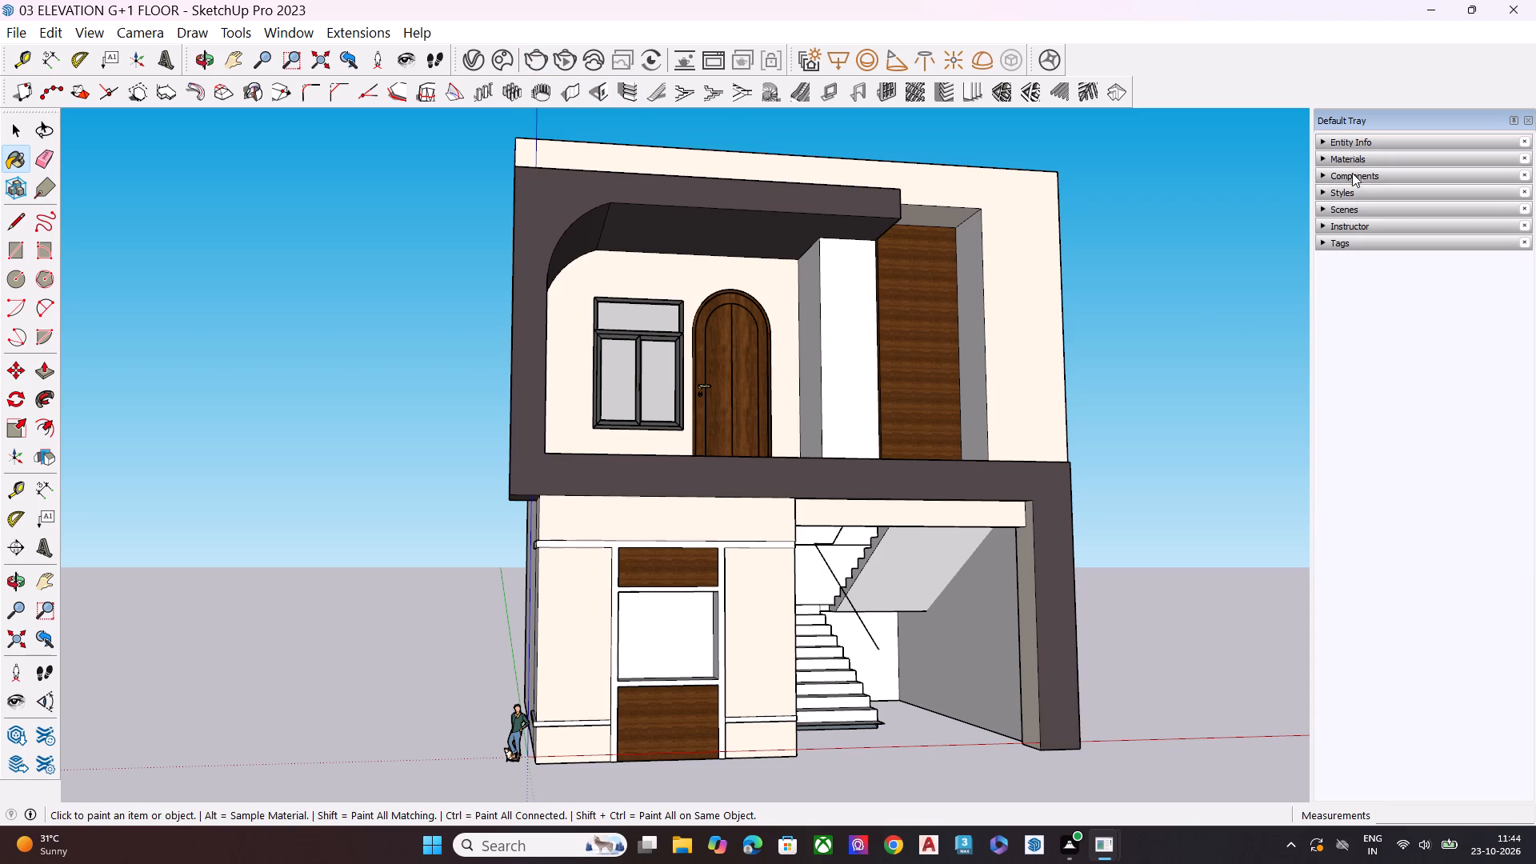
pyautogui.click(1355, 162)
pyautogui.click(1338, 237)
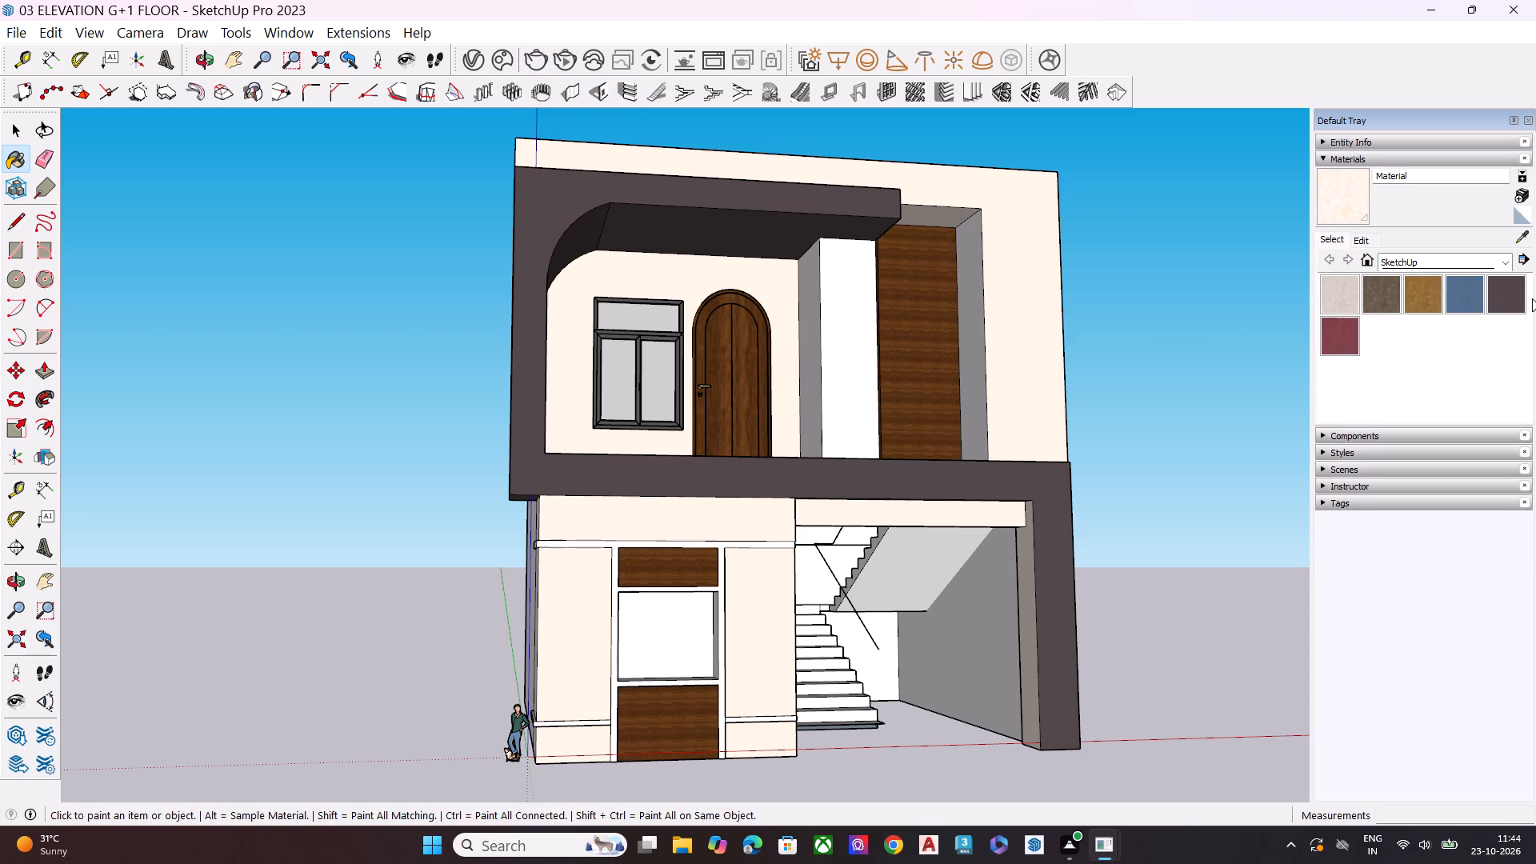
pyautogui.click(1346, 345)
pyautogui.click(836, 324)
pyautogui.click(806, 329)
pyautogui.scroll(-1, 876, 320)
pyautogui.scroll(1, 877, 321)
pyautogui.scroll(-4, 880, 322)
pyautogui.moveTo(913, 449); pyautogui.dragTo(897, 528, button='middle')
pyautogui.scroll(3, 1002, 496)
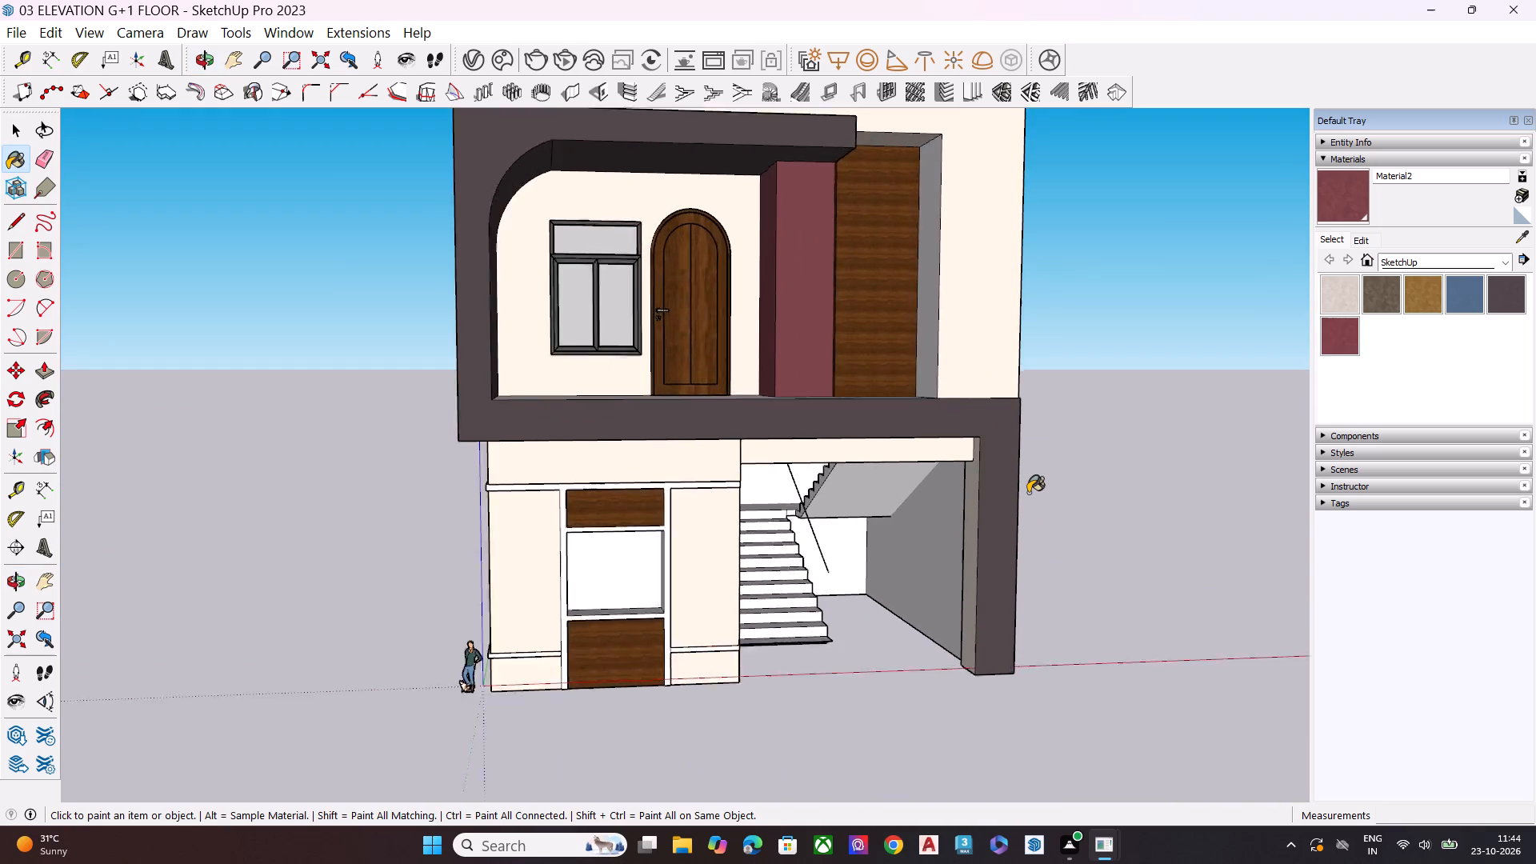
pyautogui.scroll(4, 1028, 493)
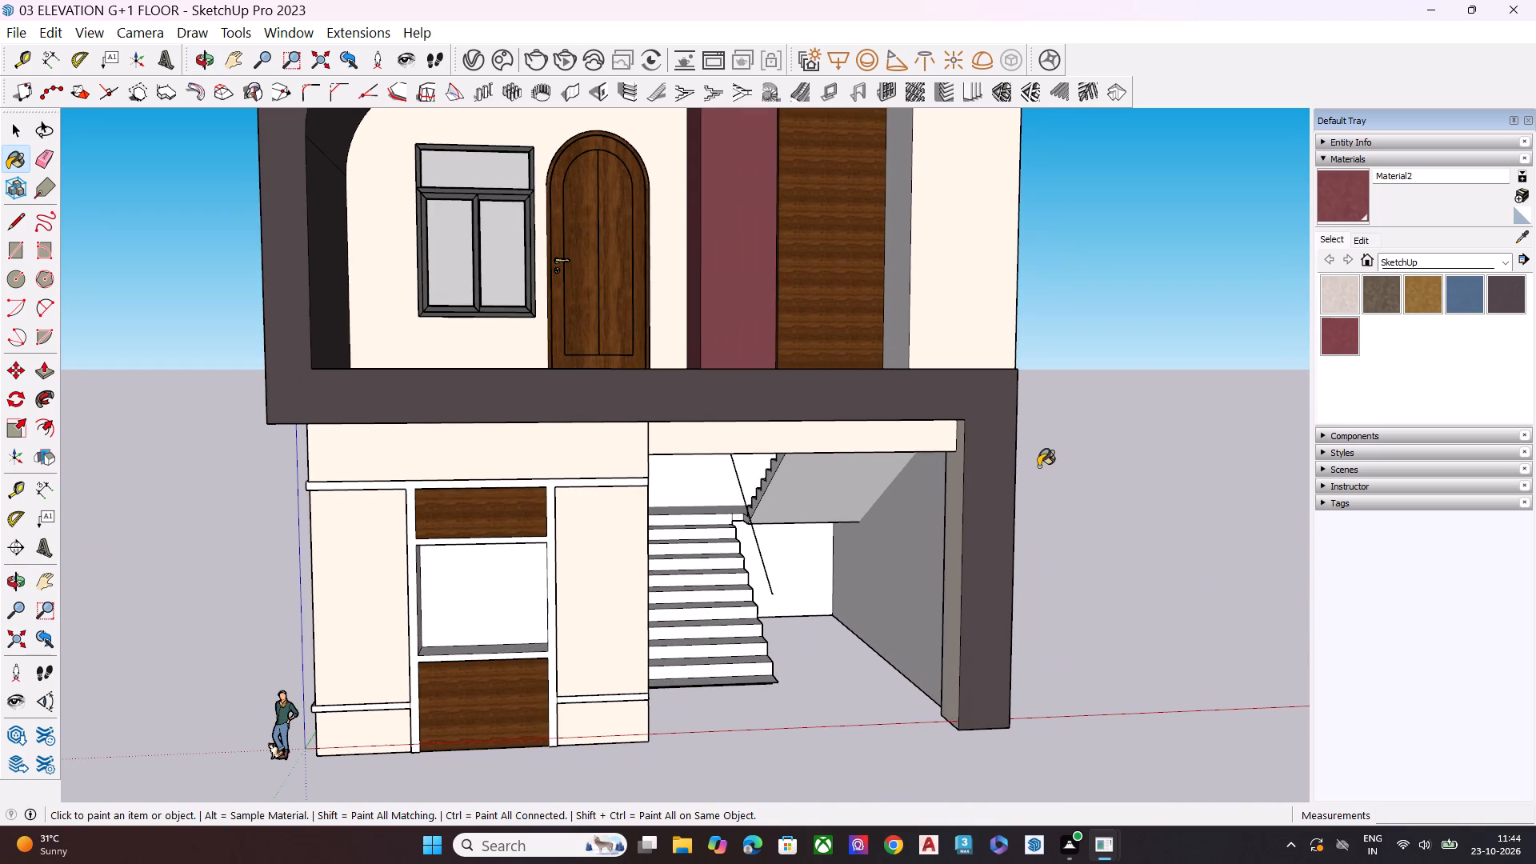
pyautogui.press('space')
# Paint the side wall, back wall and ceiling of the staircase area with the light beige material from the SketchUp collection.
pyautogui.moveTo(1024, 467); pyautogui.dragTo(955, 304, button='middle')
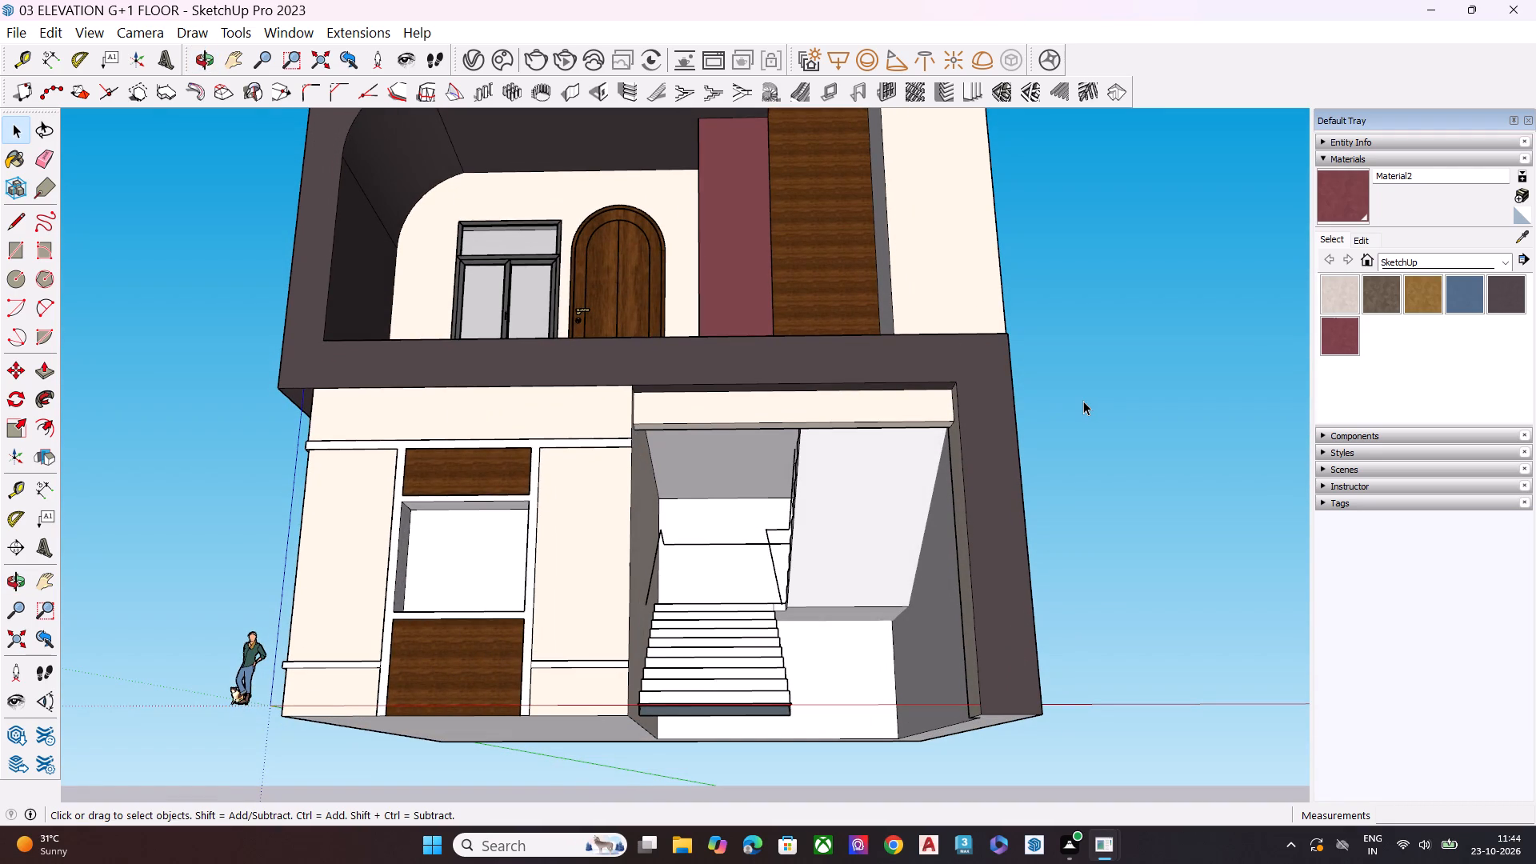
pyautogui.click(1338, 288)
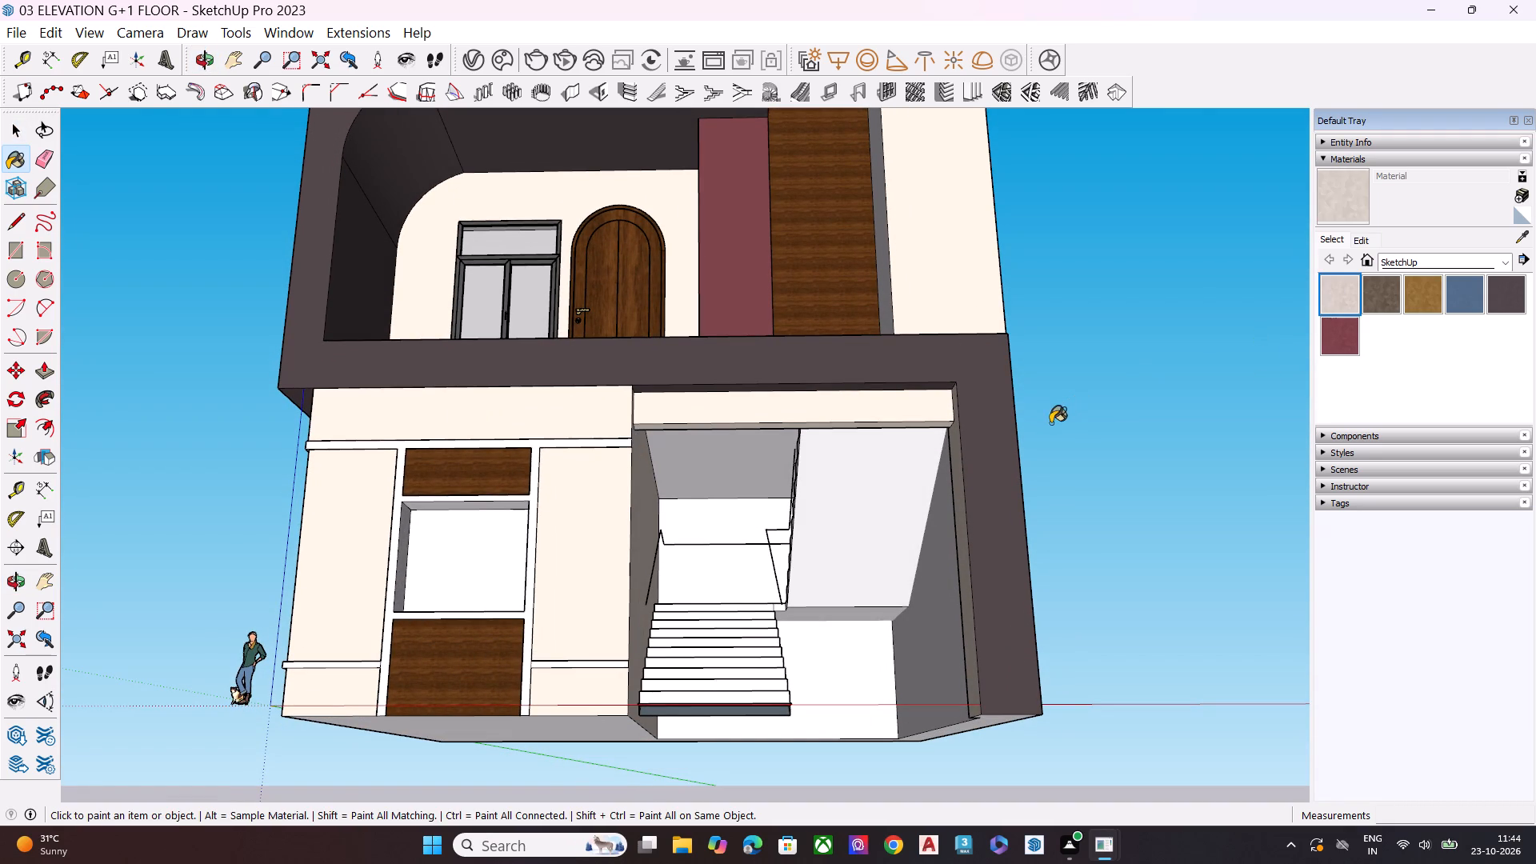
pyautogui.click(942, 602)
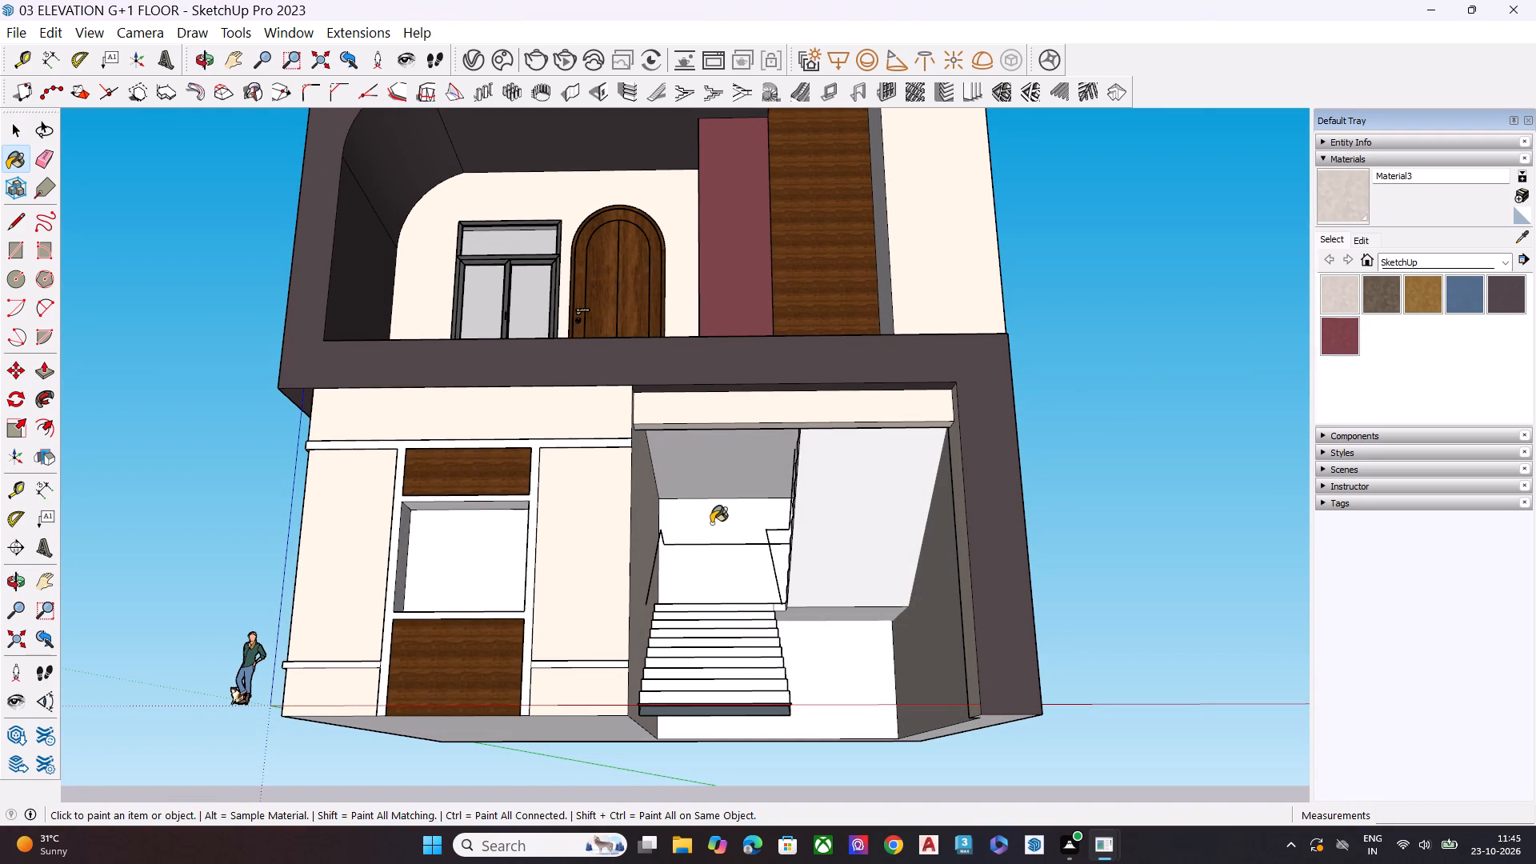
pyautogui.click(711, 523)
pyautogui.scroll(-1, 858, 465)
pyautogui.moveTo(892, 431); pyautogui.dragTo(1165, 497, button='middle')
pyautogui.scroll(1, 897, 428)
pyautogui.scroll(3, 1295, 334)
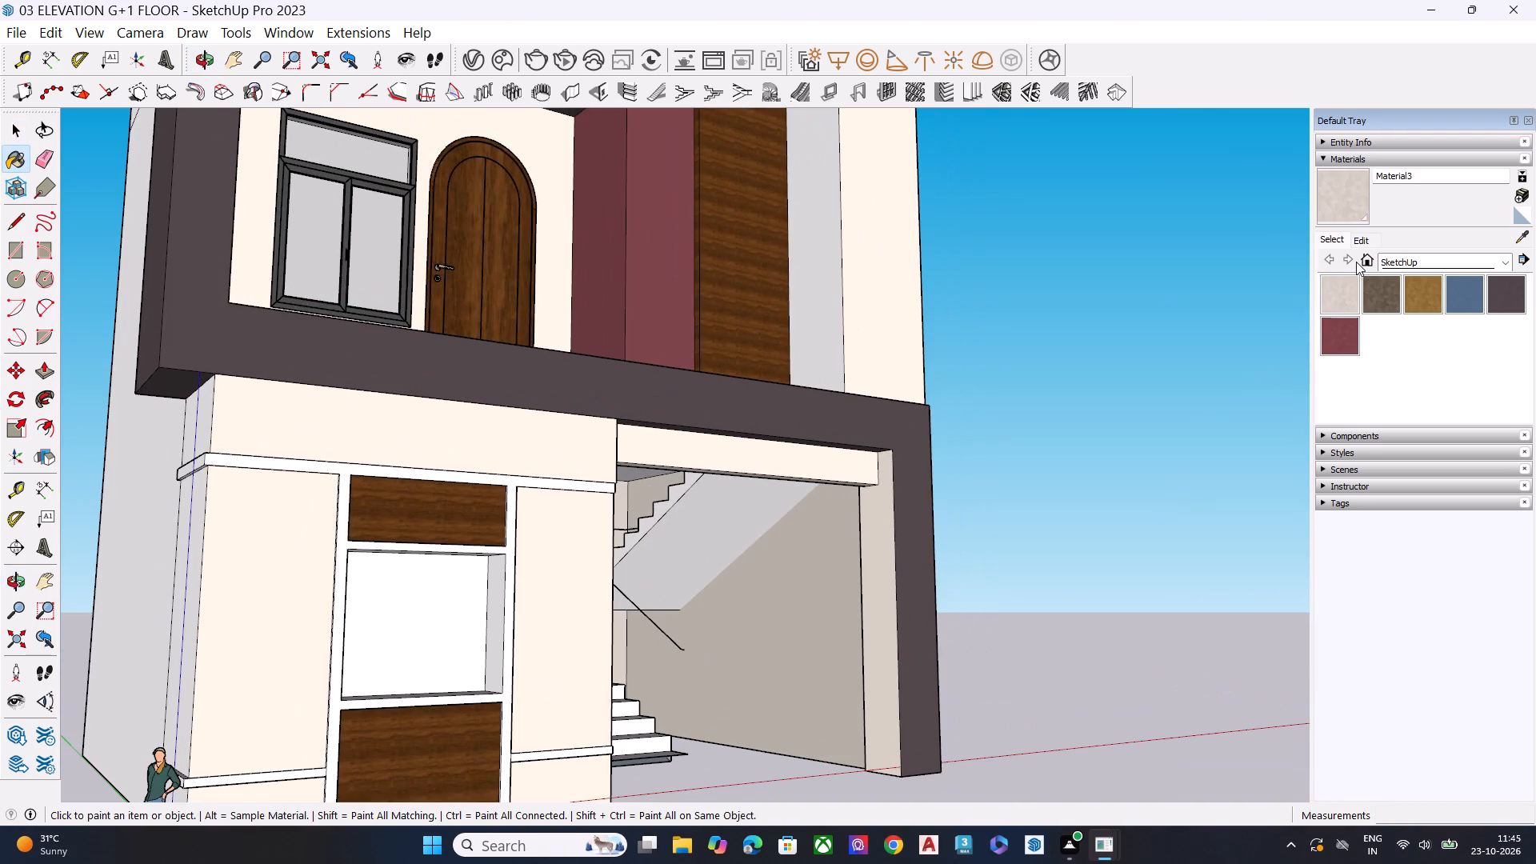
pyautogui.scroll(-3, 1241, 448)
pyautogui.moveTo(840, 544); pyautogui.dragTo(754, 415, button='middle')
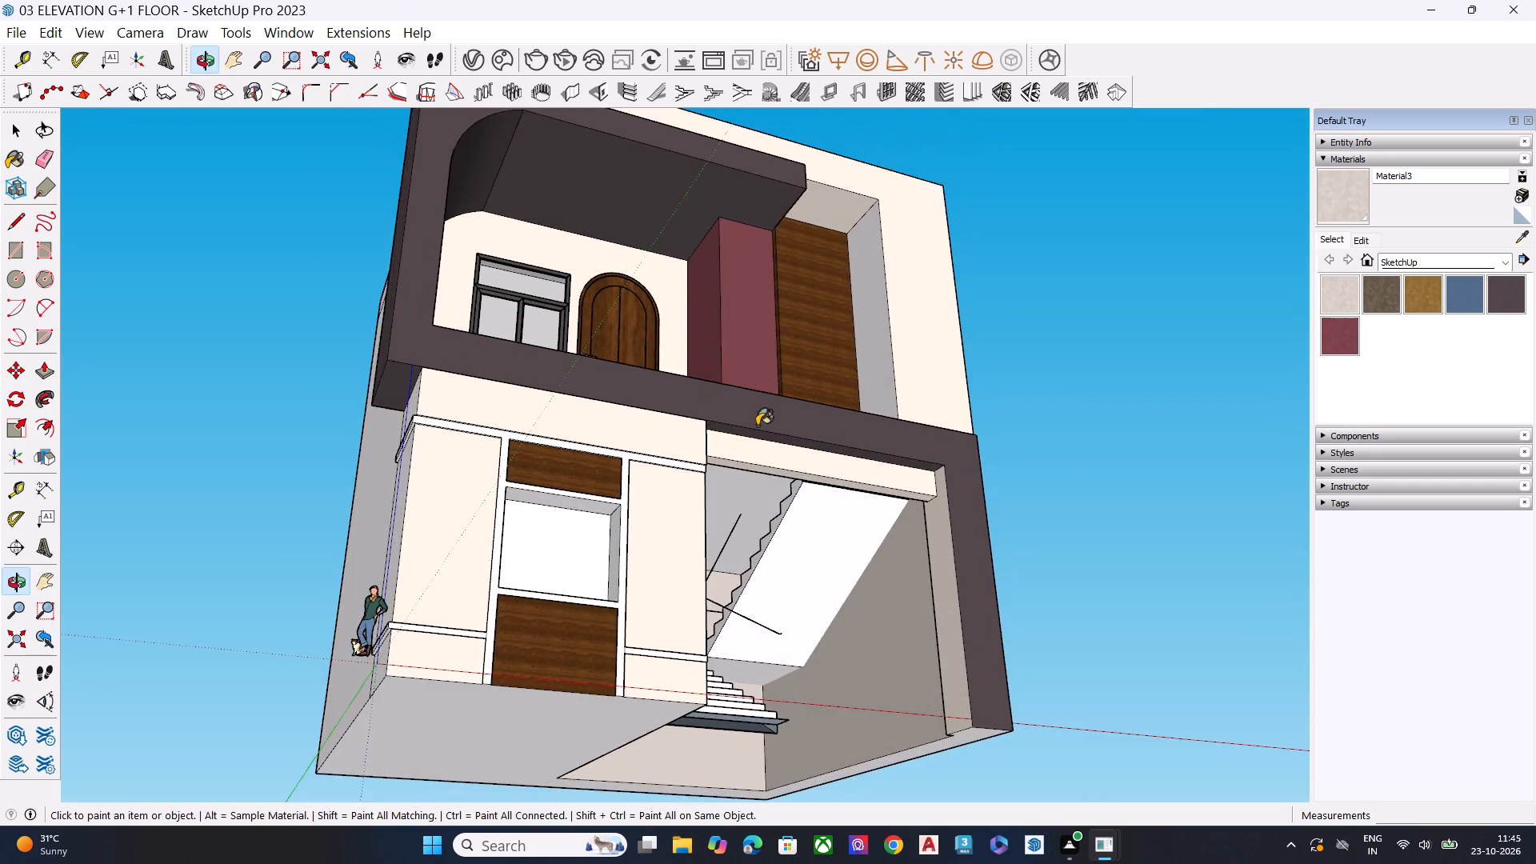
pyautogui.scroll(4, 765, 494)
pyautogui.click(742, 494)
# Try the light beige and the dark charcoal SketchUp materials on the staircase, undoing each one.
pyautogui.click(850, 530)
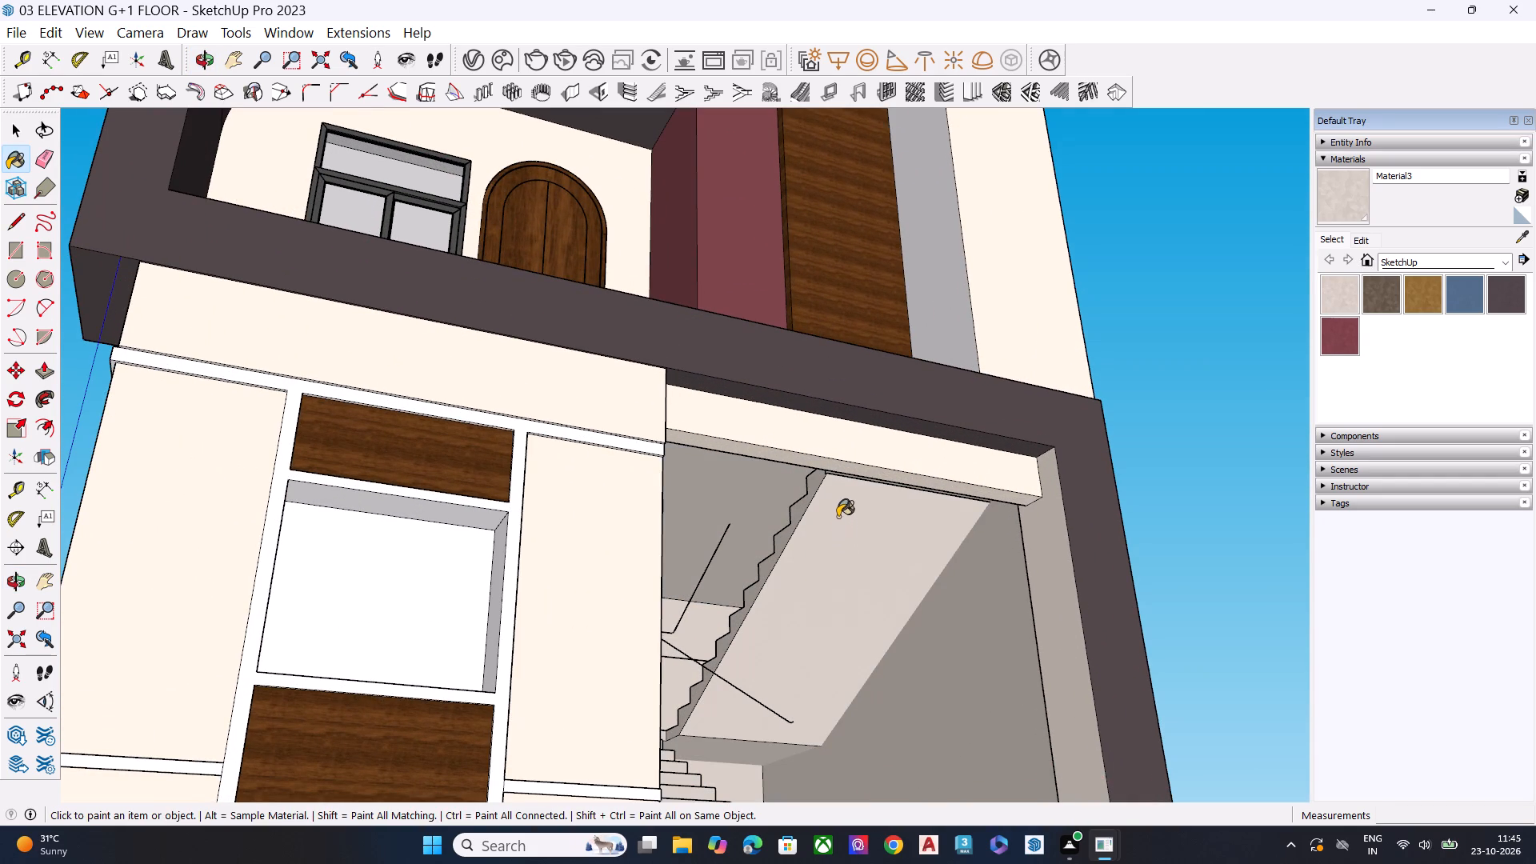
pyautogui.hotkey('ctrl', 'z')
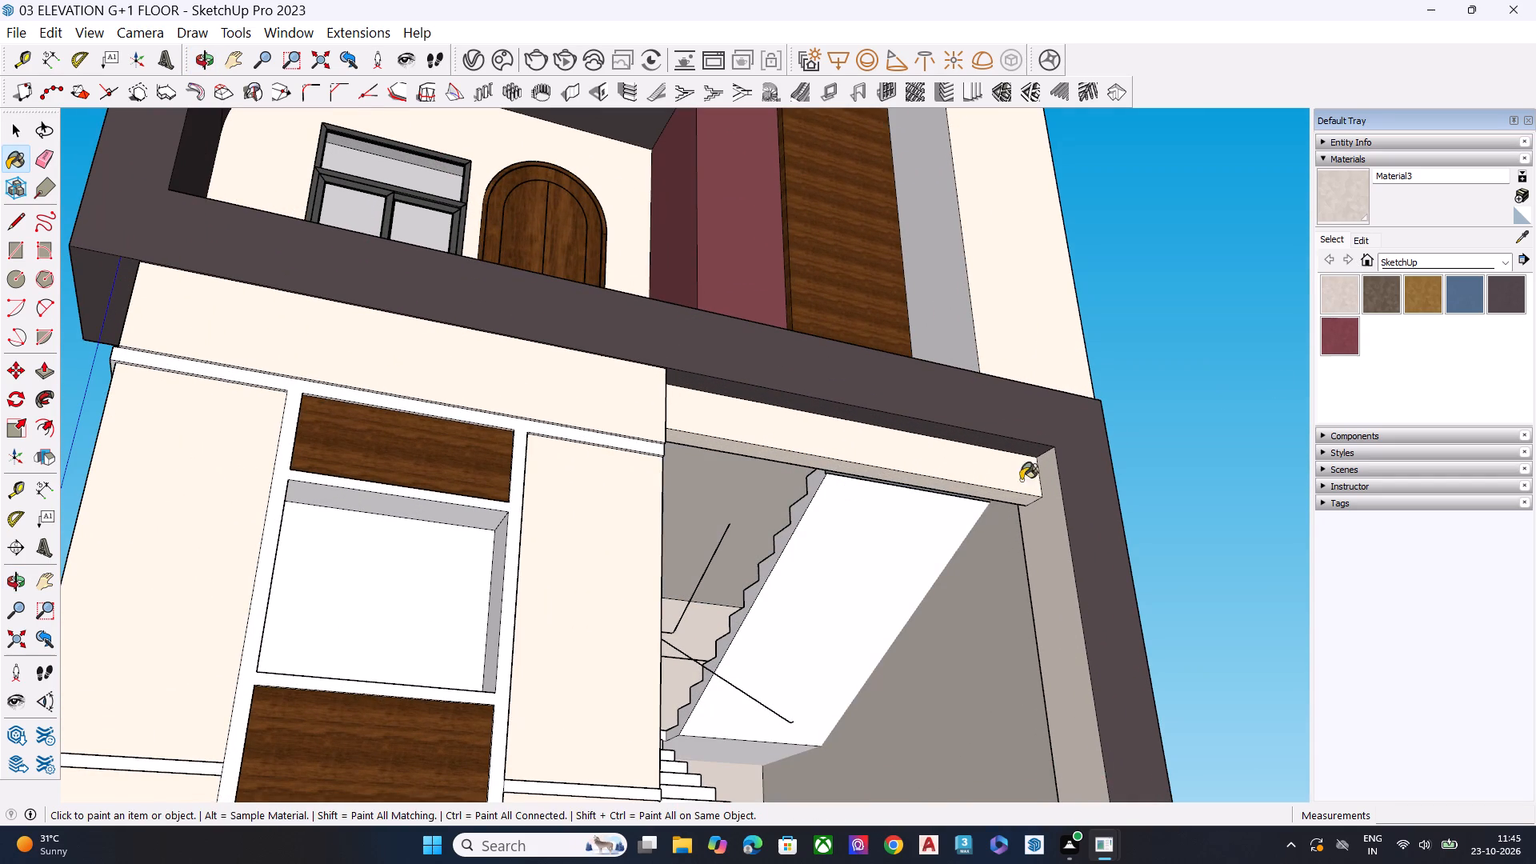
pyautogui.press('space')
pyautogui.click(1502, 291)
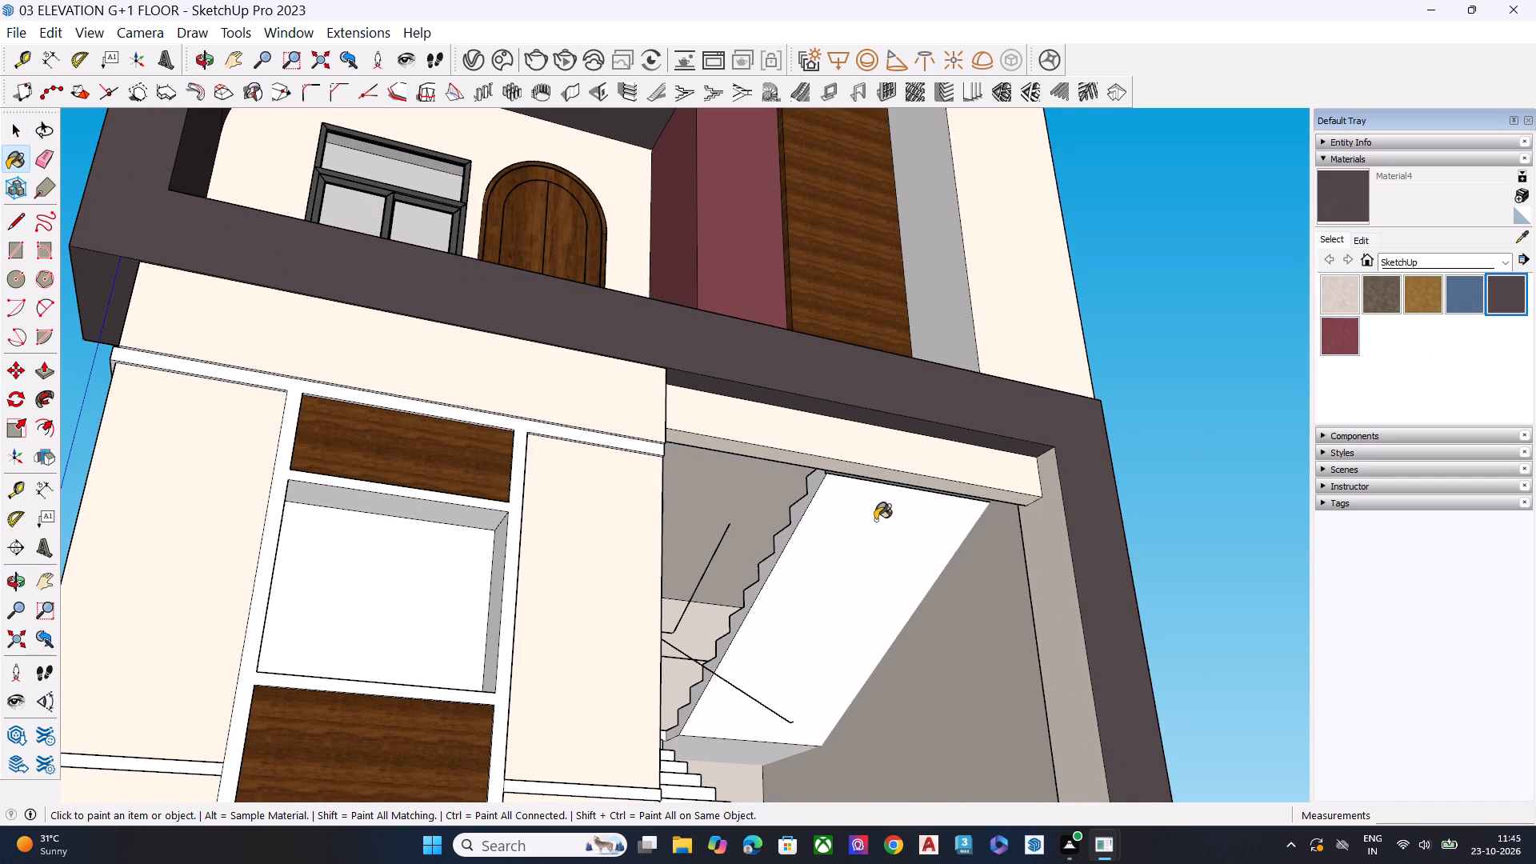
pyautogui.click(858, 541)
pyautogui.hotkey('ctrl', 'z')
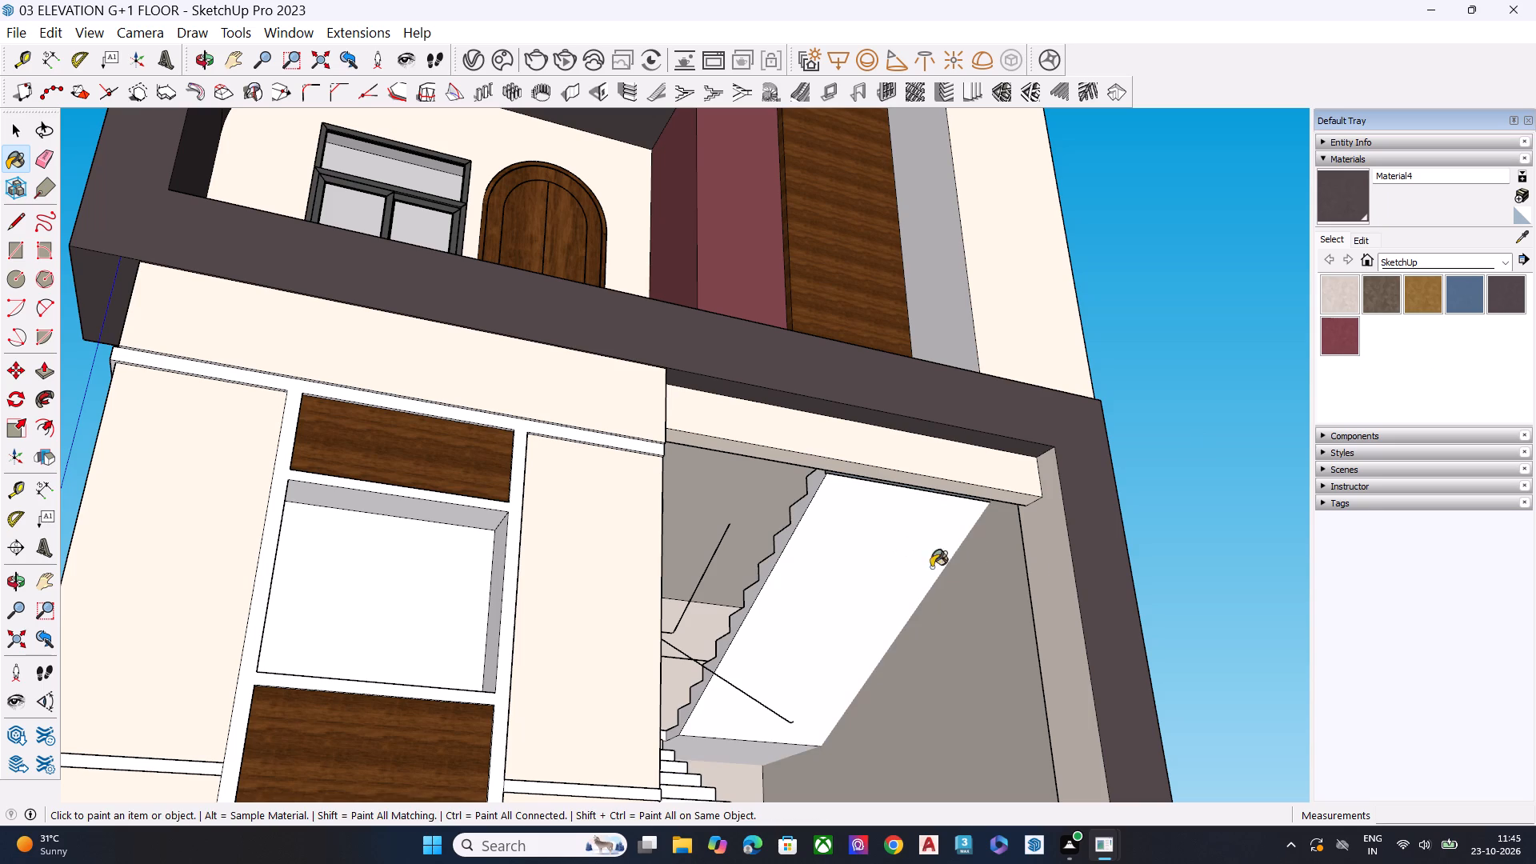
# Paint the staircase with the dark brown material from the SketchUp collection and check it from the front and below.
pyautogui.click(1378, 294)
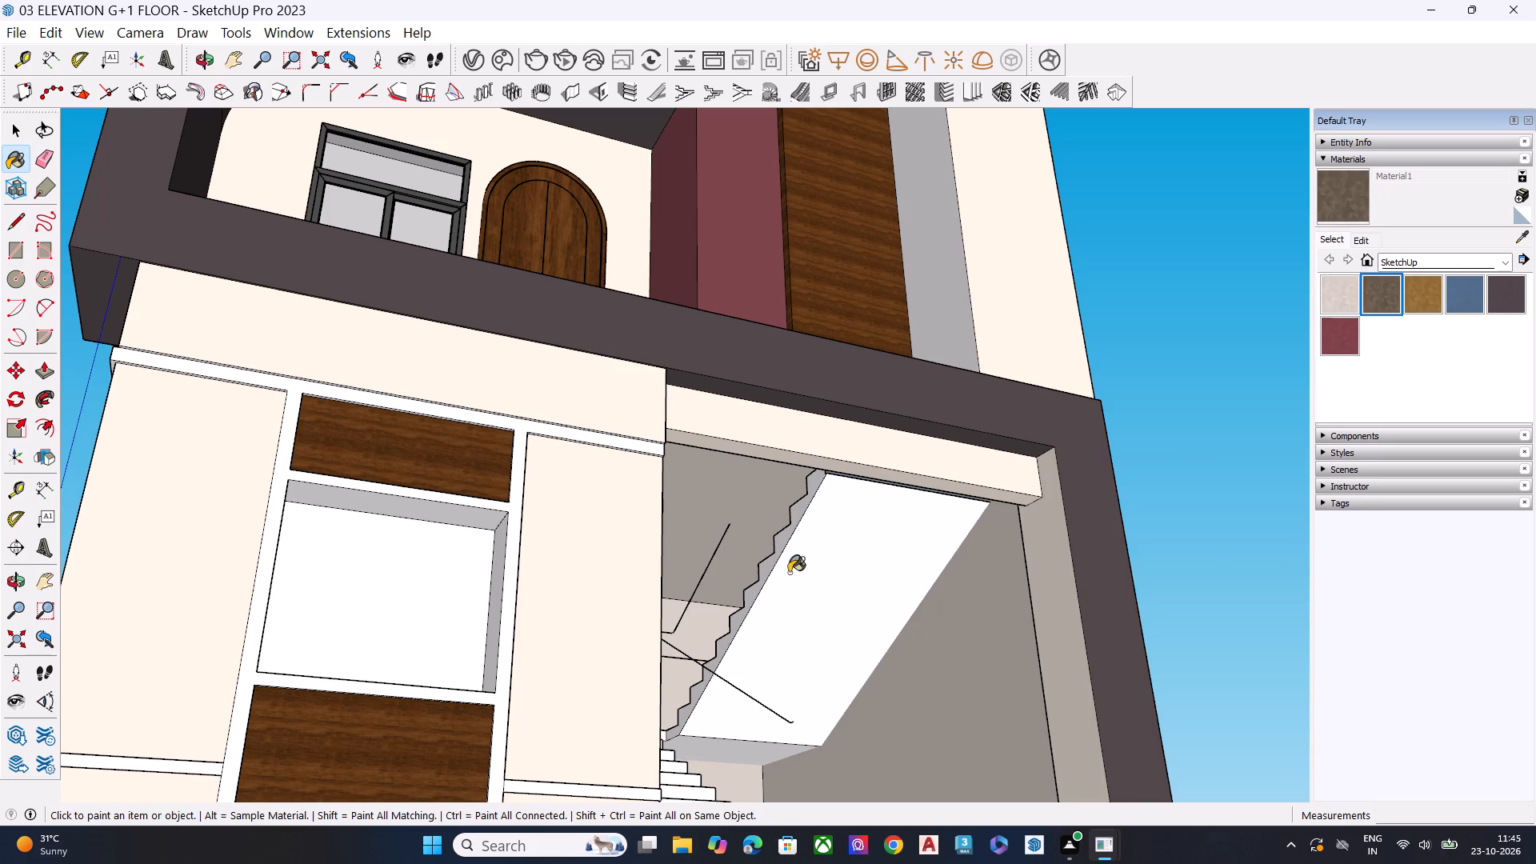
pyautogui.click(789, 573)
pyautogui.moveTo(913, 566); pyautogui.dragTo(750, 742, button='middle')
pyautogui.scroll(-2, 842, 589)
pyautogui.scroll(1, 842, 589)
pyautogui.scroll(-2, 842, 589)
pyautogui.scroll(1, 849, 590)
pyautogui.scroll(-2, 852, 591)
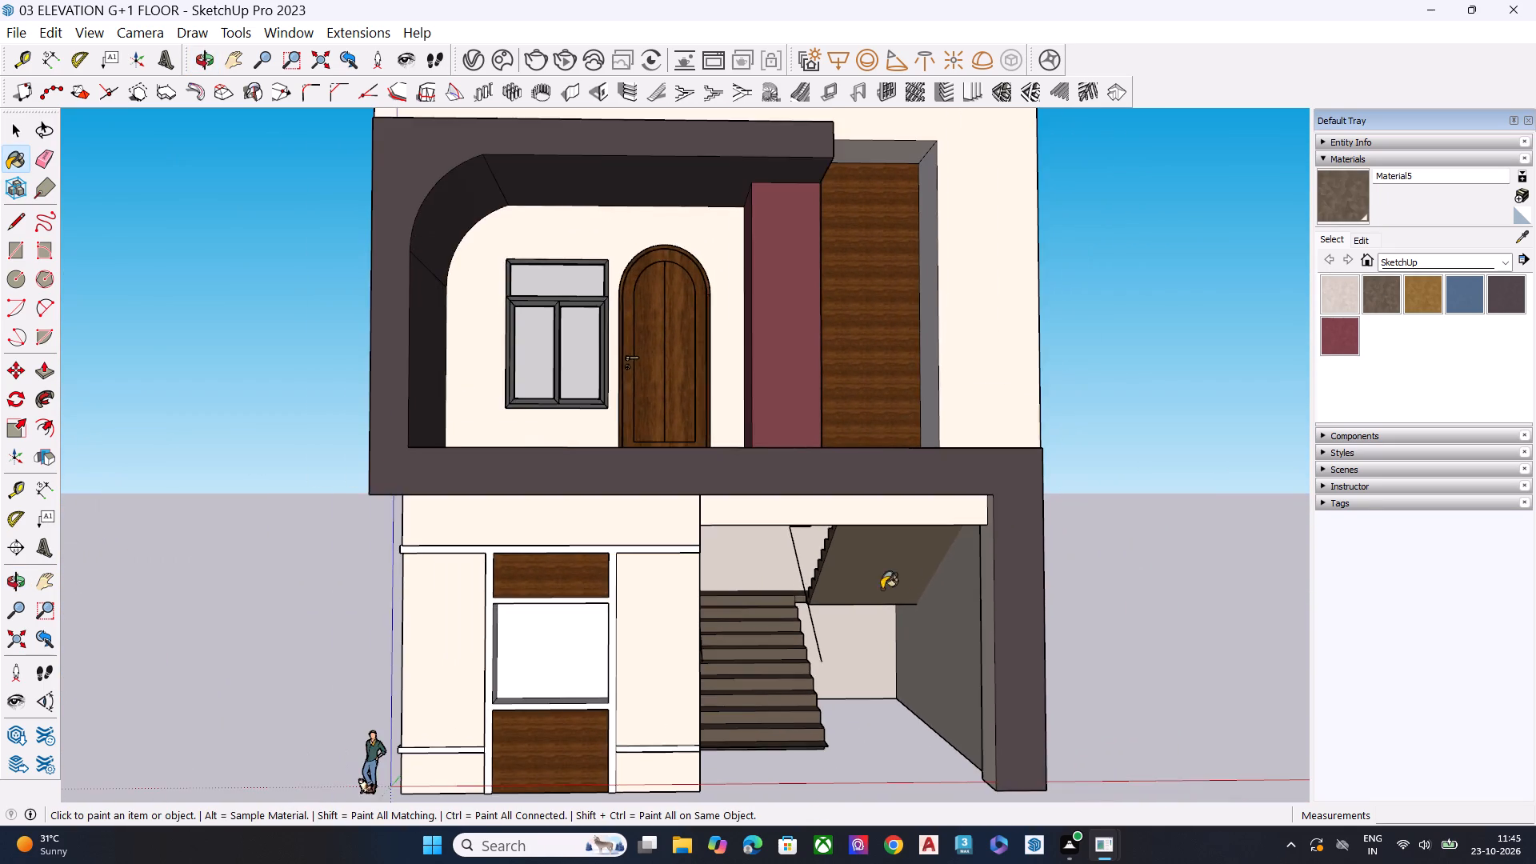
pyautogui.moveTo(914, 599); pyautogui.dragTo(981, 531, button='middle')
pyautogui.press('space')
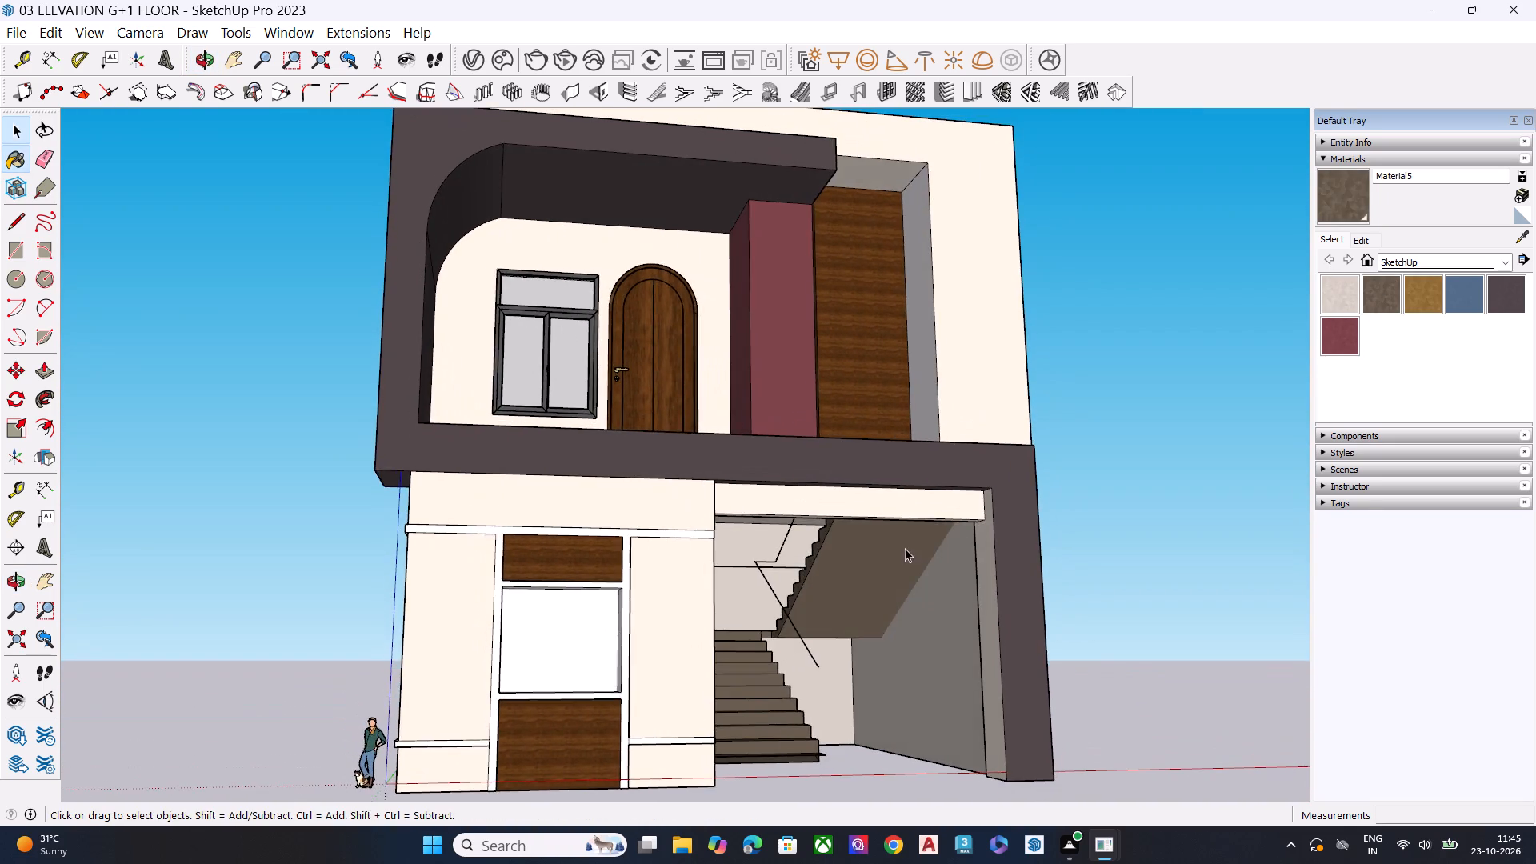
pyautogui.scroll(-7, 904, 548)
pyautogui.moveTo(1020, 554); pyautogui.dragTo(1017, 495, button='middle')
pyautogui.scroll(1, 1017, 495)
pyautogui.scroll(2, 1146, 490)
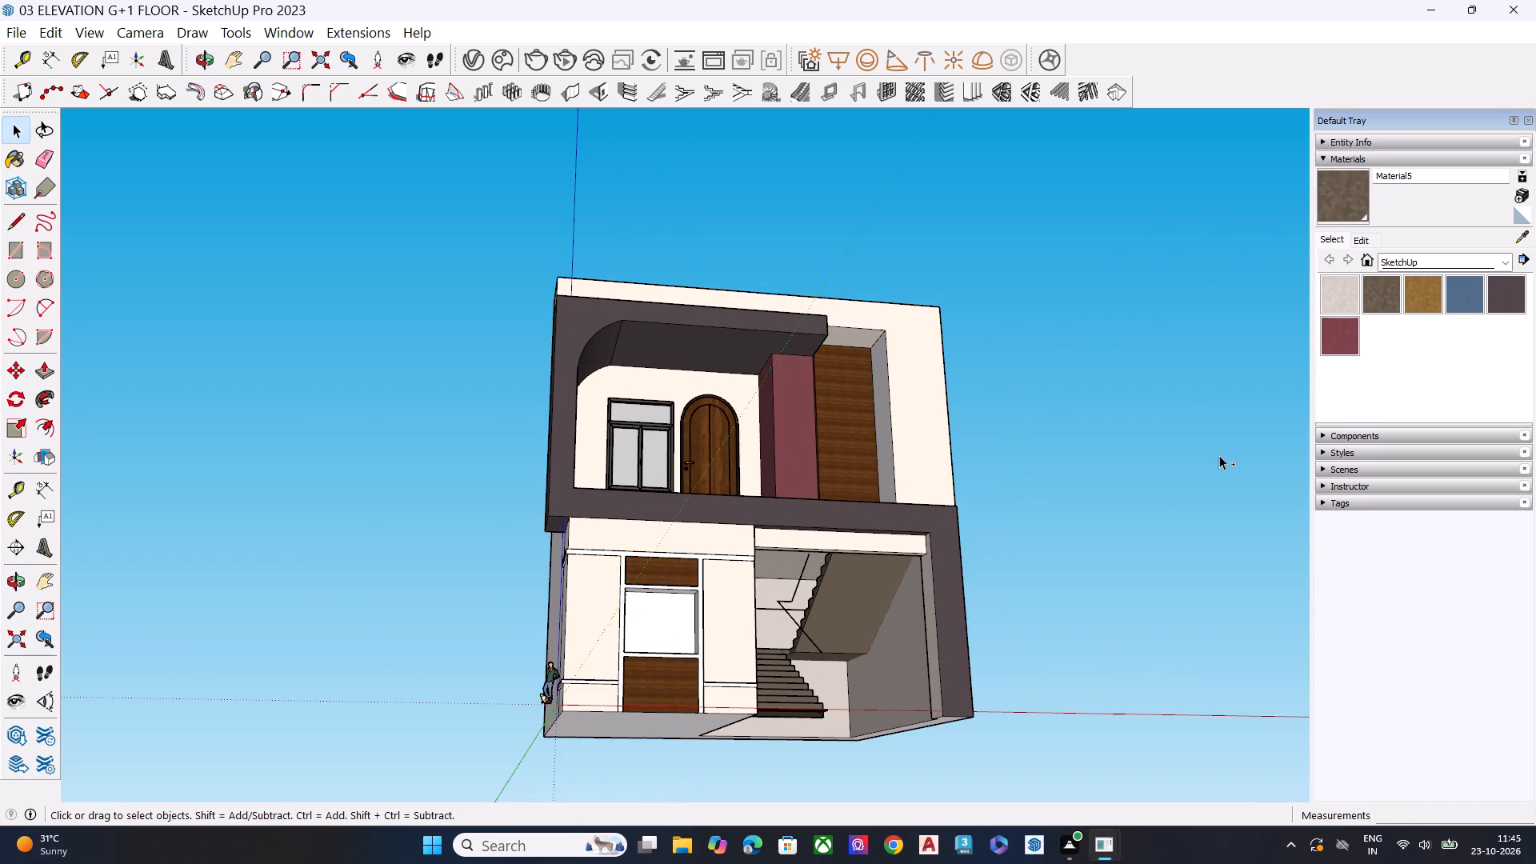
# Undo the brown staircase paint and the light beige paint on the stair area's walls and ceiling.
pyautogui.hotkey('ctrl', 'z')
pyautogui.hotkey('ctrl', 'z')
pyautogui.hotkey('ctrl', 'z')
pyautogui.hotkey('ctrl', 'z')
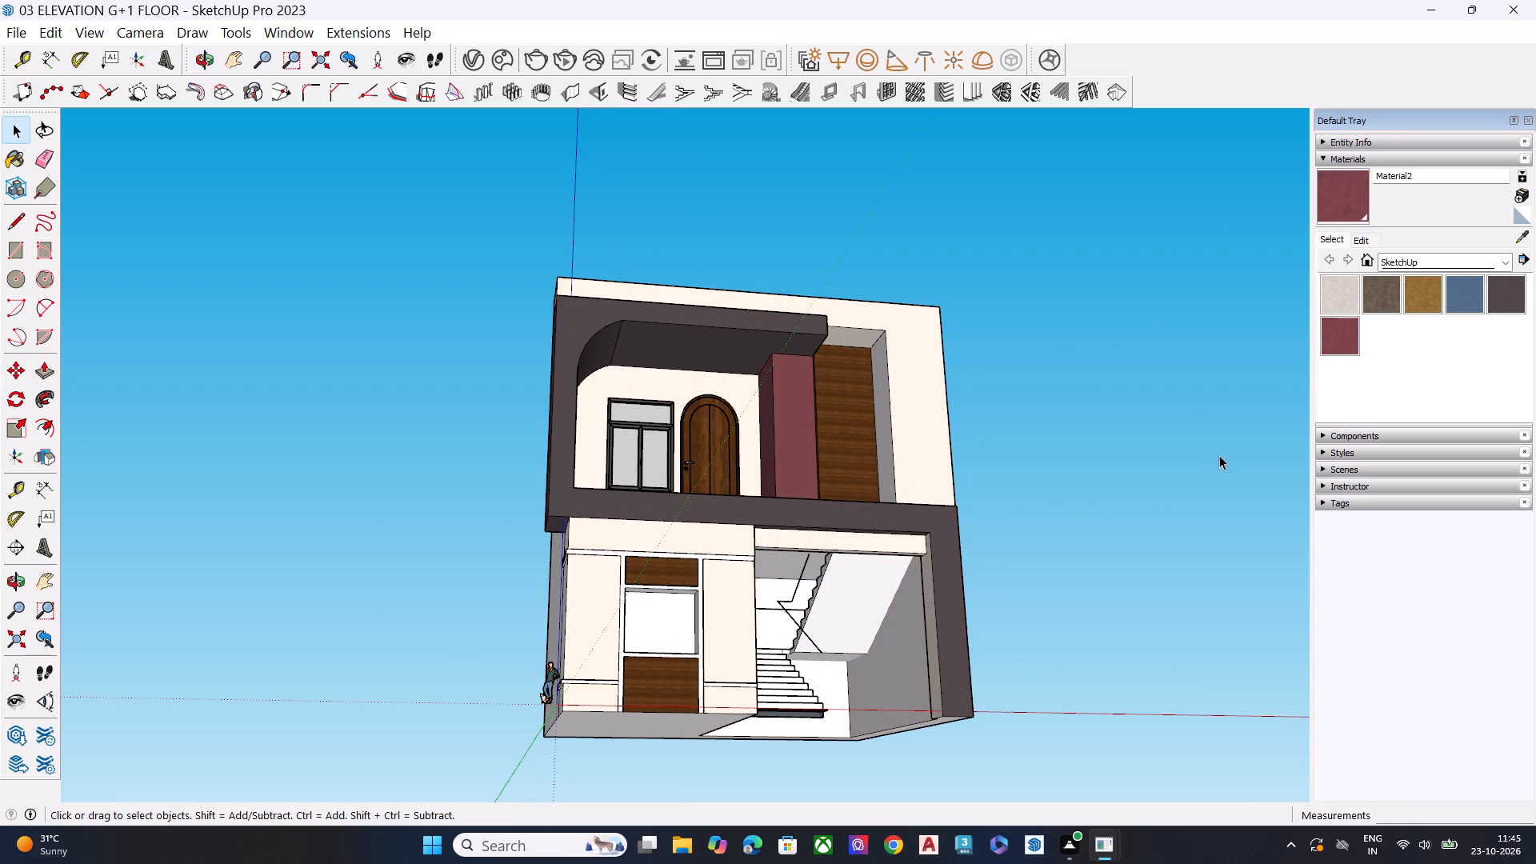
# Browse the available material collections with the whole front elevation in view, and open the Colors collection.
pyautogui.press('space')
pyautogui.scroll(-6, 782, 402)
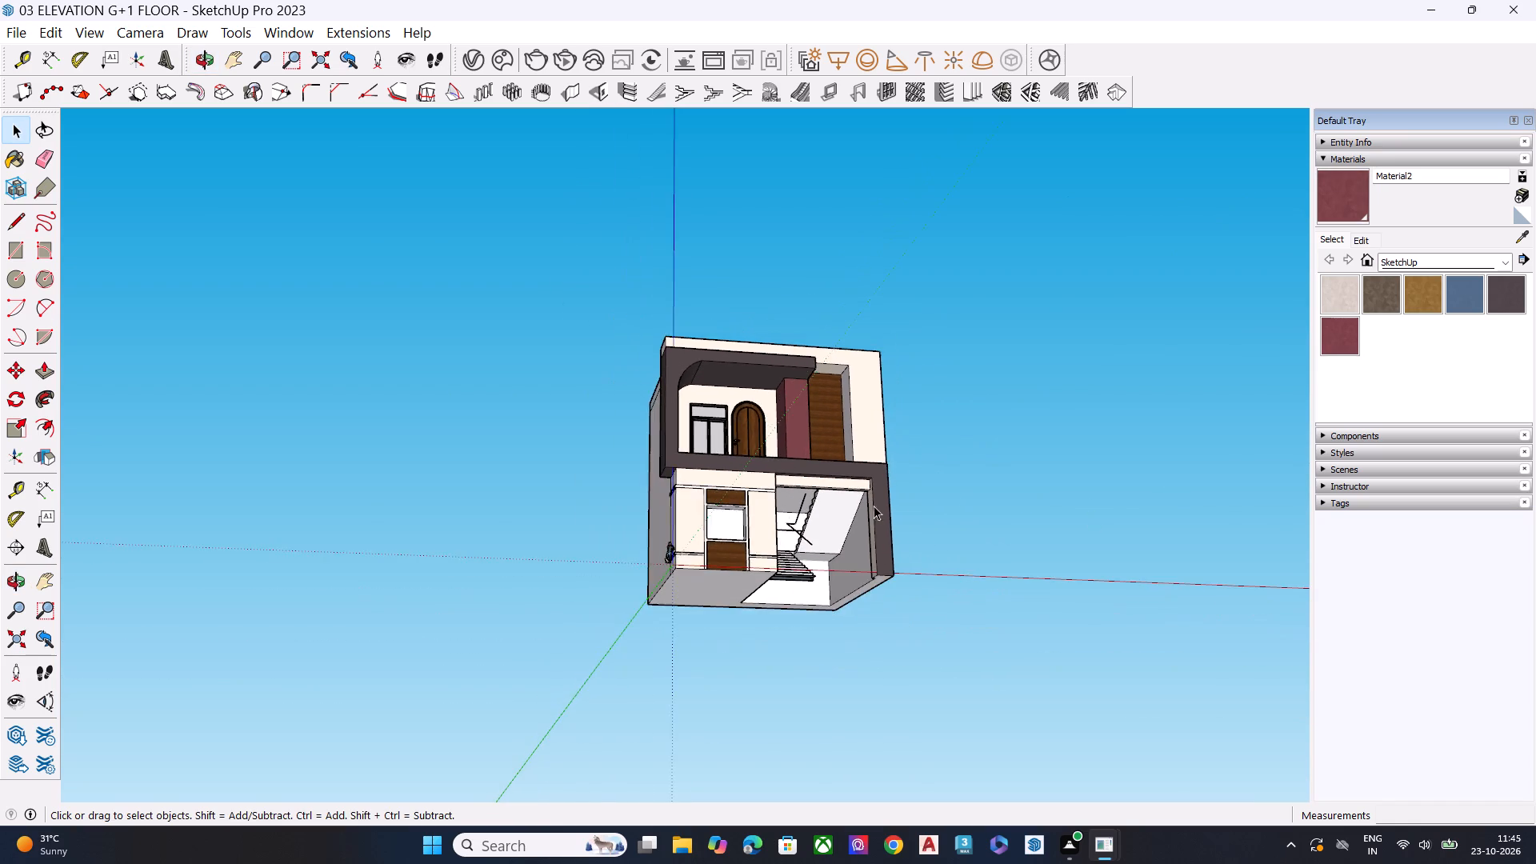
pyautogui.moveTo(853, 582); pyautogui.dragTo(808, 735, button='middle')
pyautogui.scroll(3, 865, 598)
pyautogui.scroll(-1, 866, 596)
pyautogui.scroll(5, 866, 596)
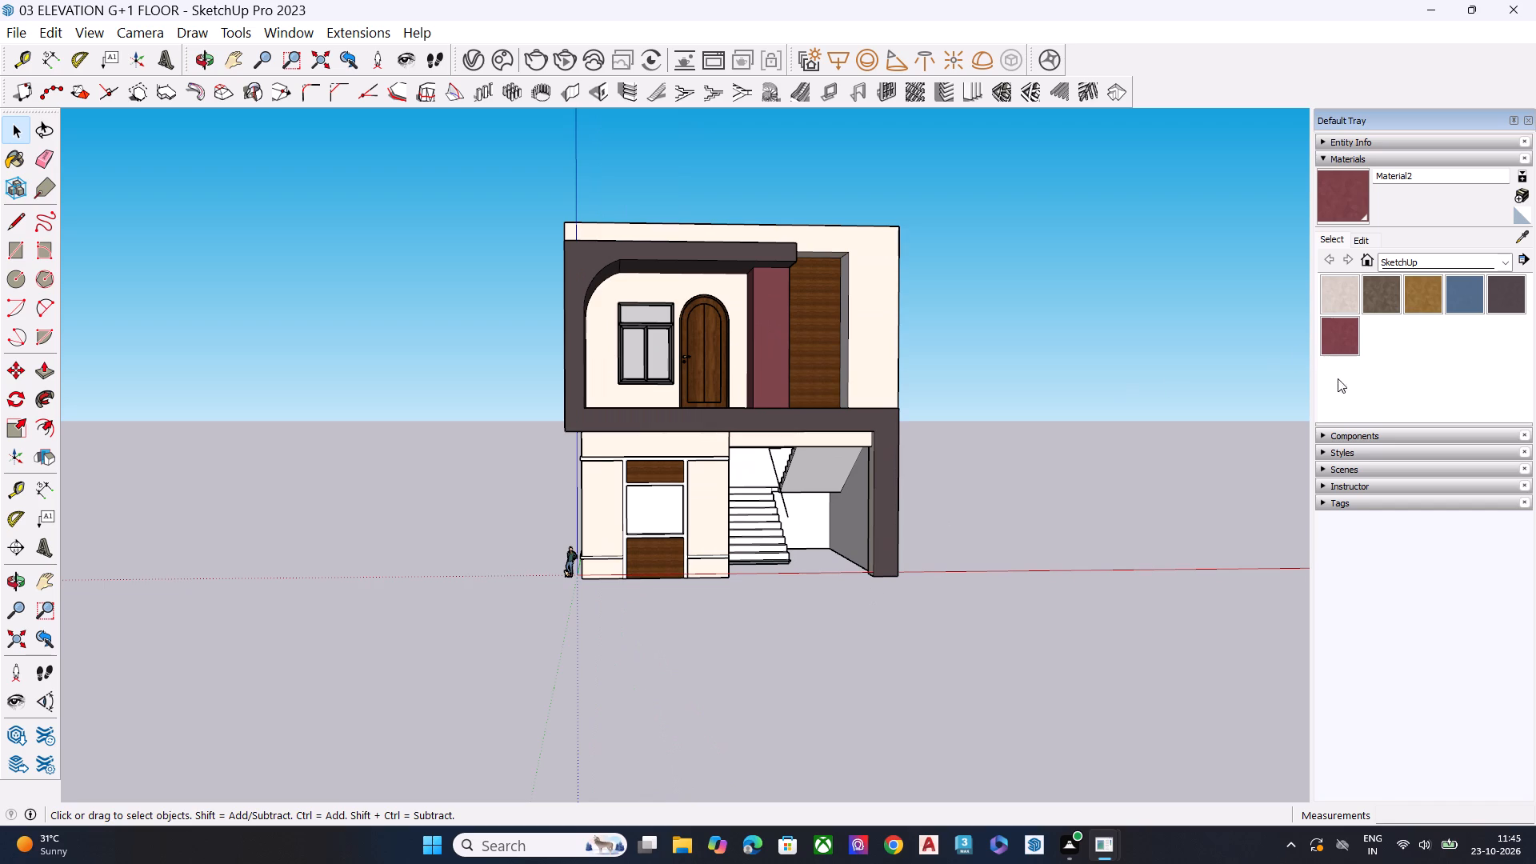
pyautogui.click(1346, 244)
pyautogui.click(1388, 262)
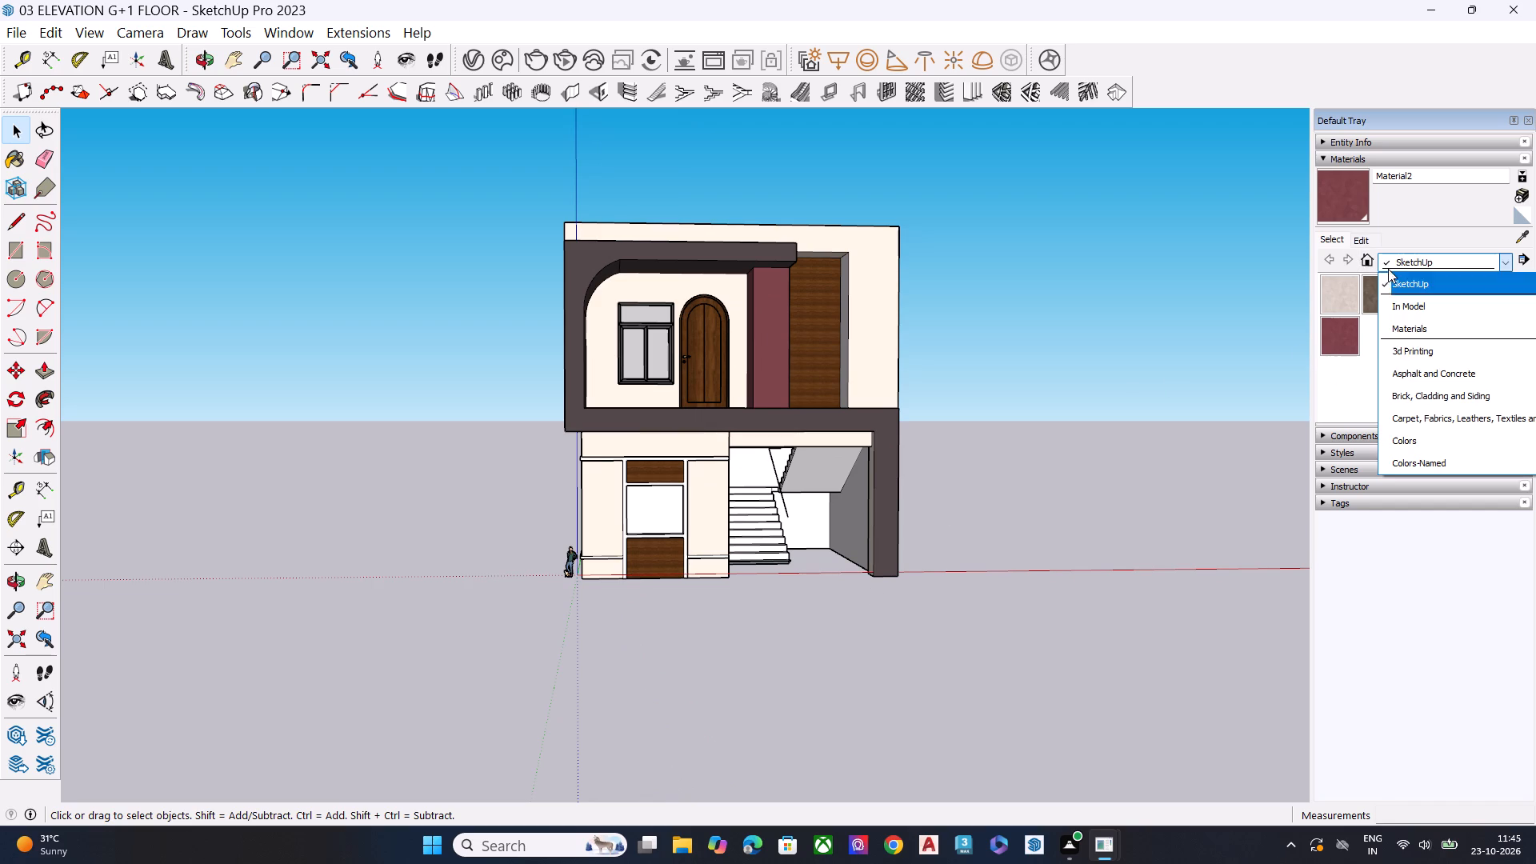
pyautogui.click(1414, 331)
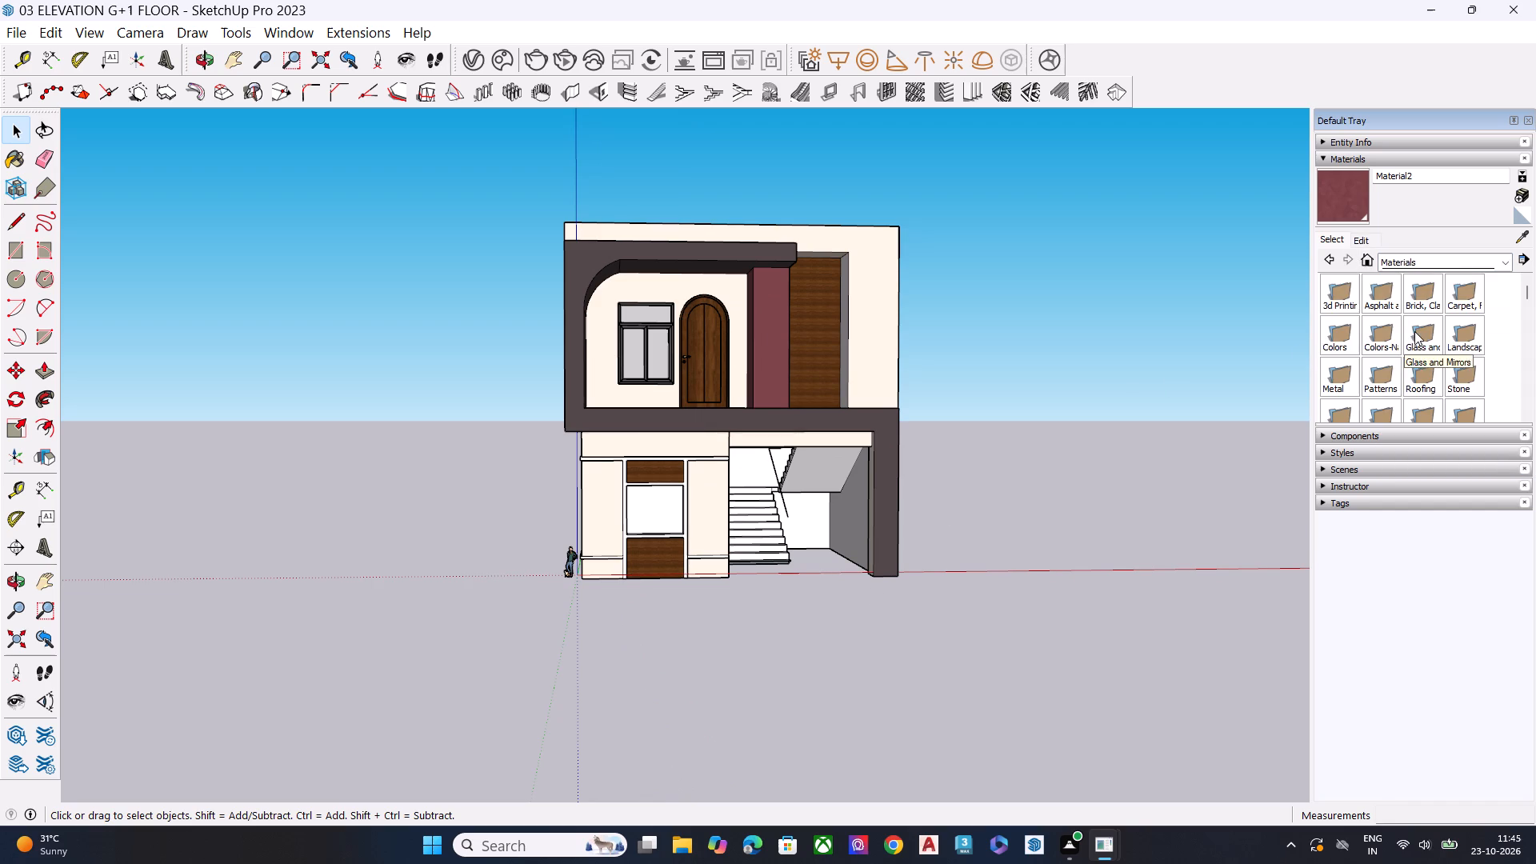
pyautogui.click(1408, 266)
pyautogui.scroll(-2, 1412, 314)
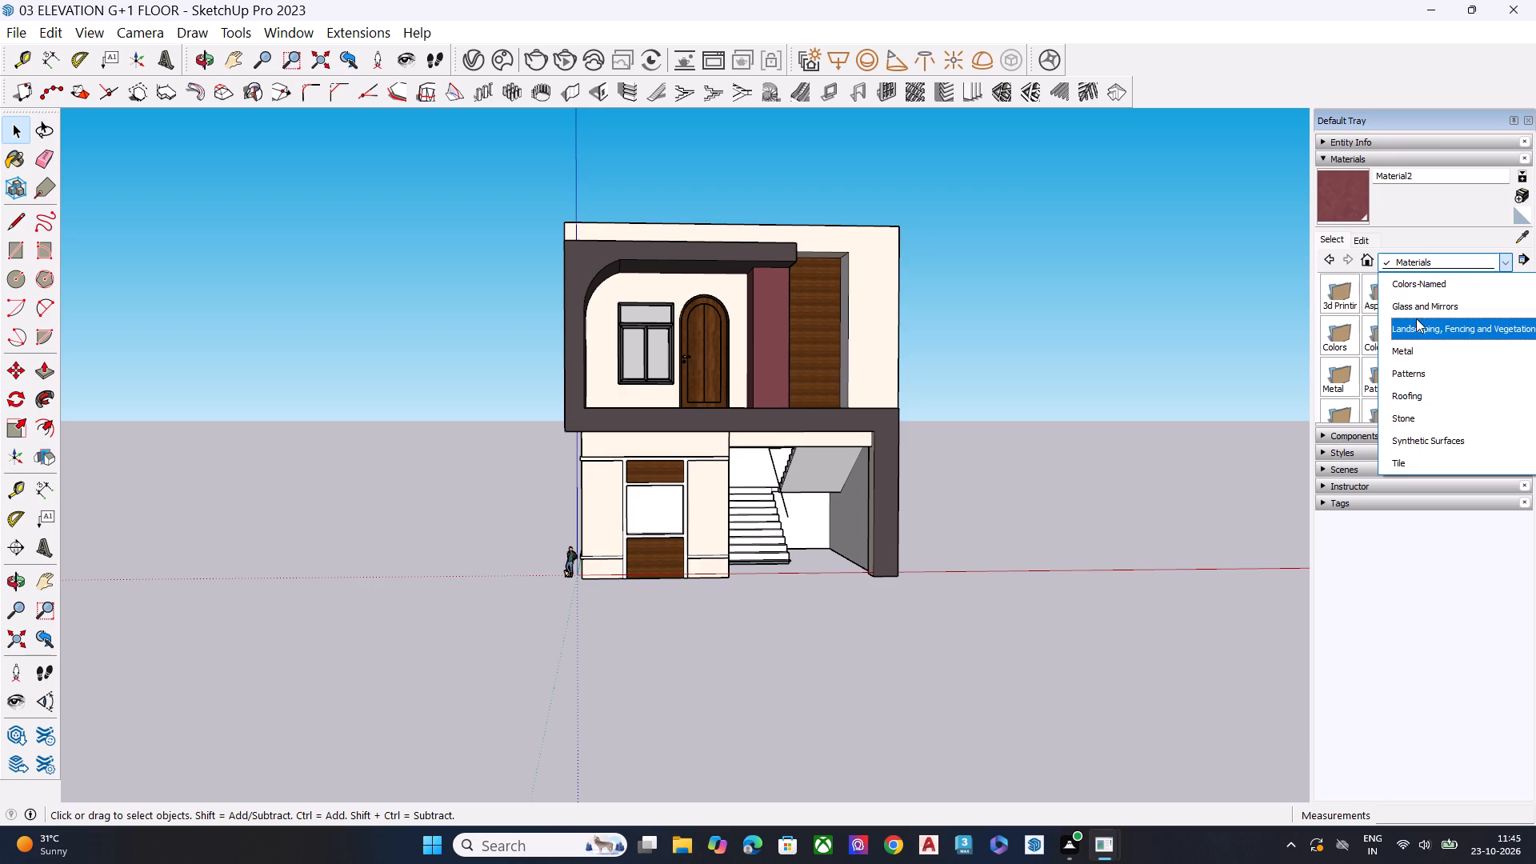
pyautogui.scroll(1, 1425, 304)
pyautogui.click(1431, 330)
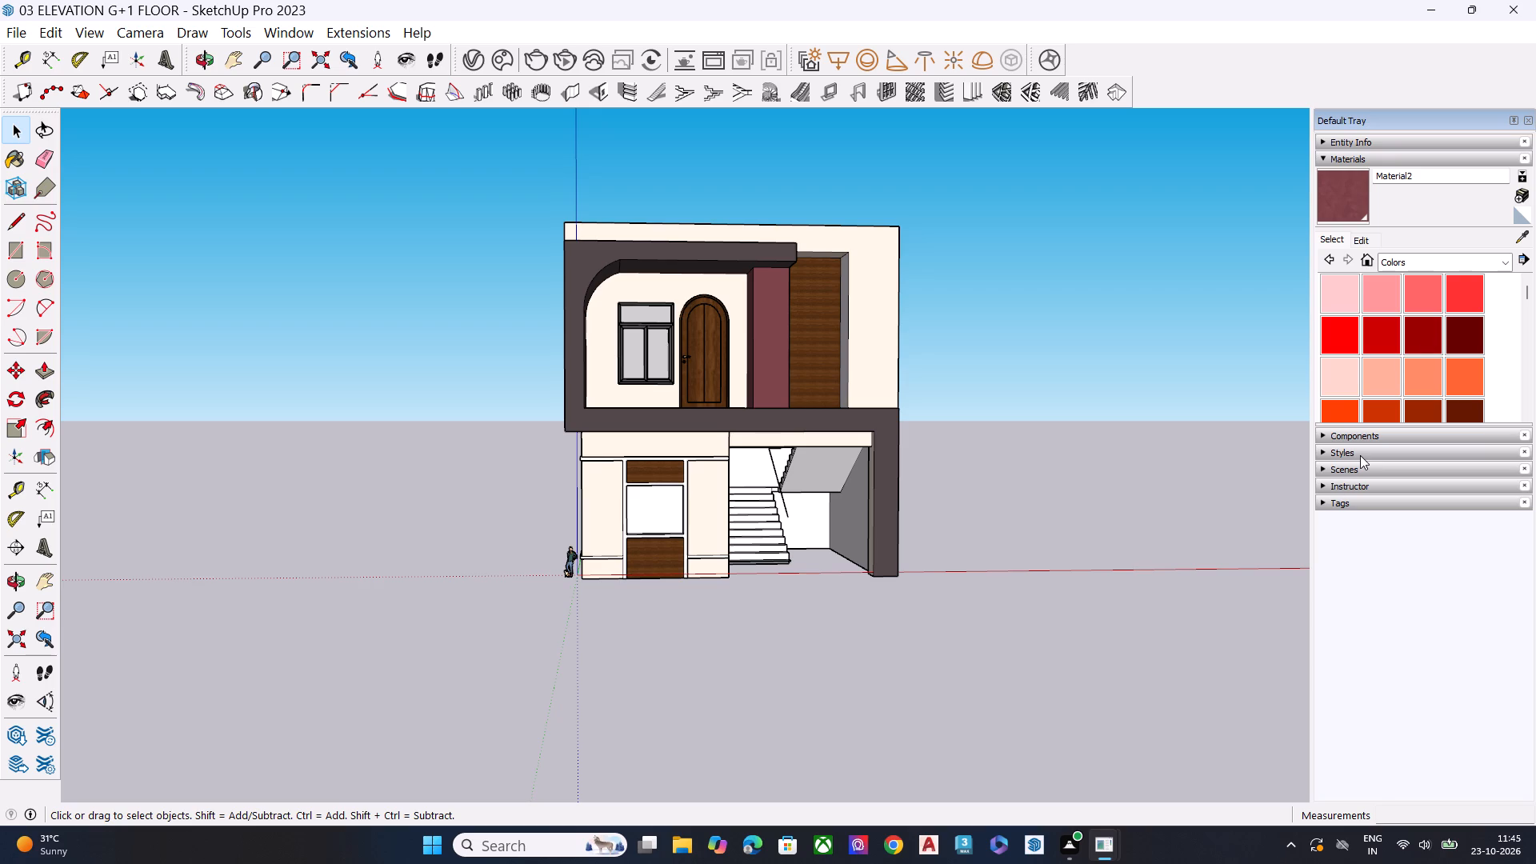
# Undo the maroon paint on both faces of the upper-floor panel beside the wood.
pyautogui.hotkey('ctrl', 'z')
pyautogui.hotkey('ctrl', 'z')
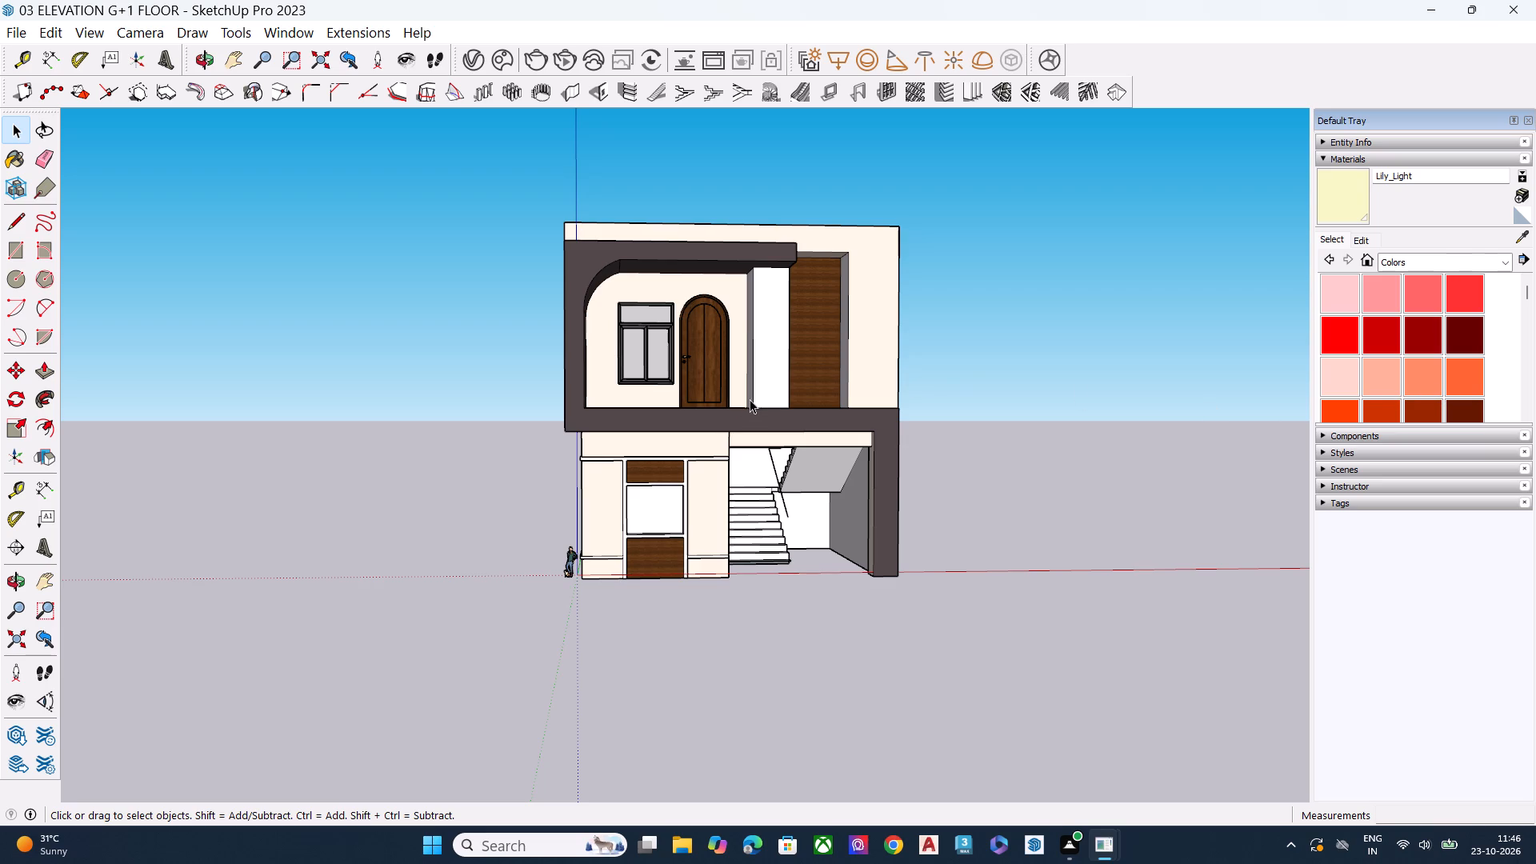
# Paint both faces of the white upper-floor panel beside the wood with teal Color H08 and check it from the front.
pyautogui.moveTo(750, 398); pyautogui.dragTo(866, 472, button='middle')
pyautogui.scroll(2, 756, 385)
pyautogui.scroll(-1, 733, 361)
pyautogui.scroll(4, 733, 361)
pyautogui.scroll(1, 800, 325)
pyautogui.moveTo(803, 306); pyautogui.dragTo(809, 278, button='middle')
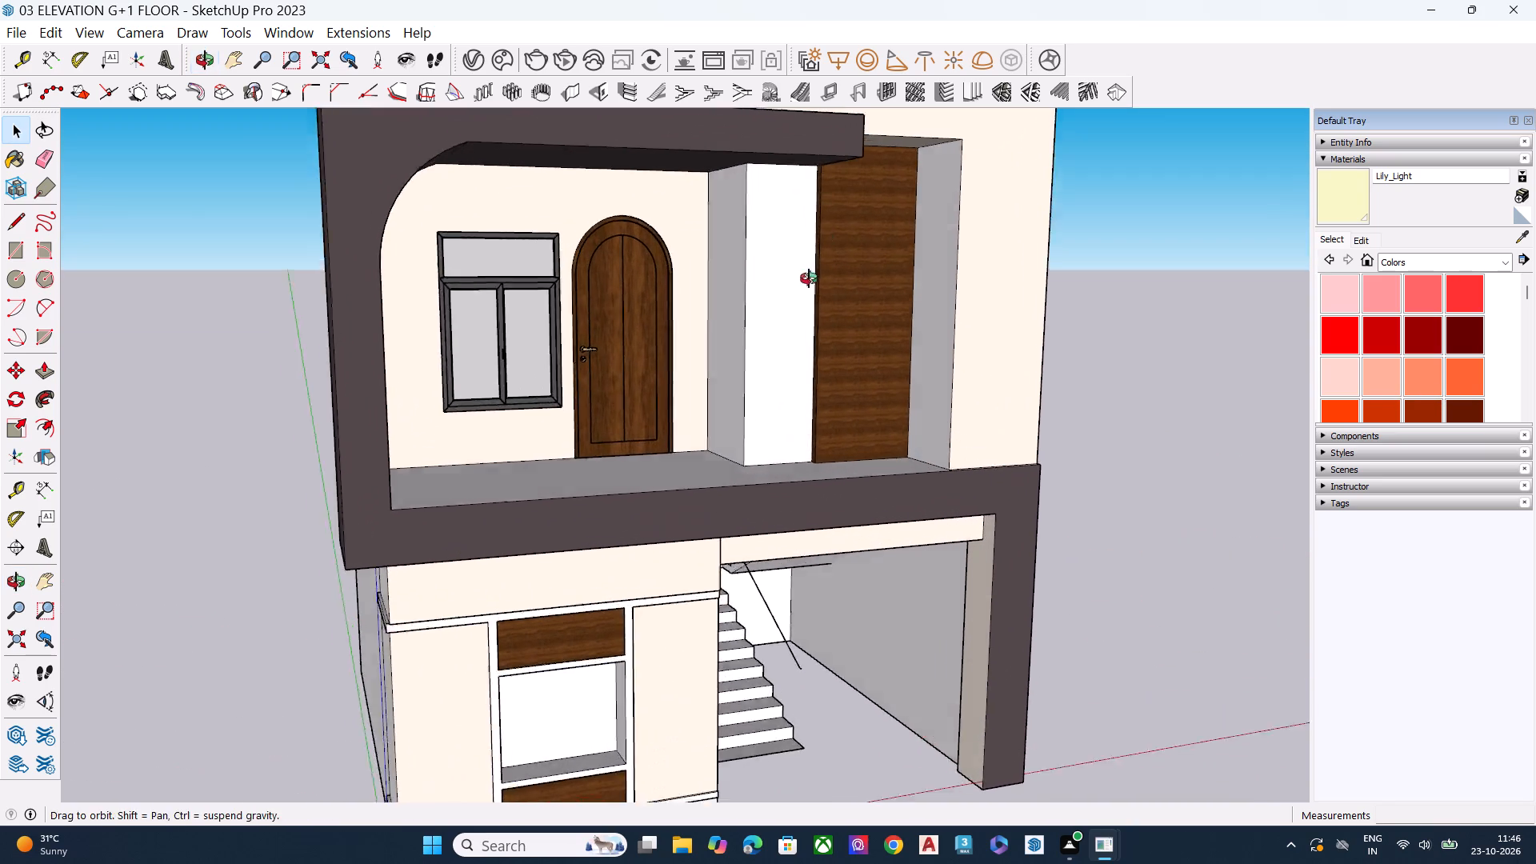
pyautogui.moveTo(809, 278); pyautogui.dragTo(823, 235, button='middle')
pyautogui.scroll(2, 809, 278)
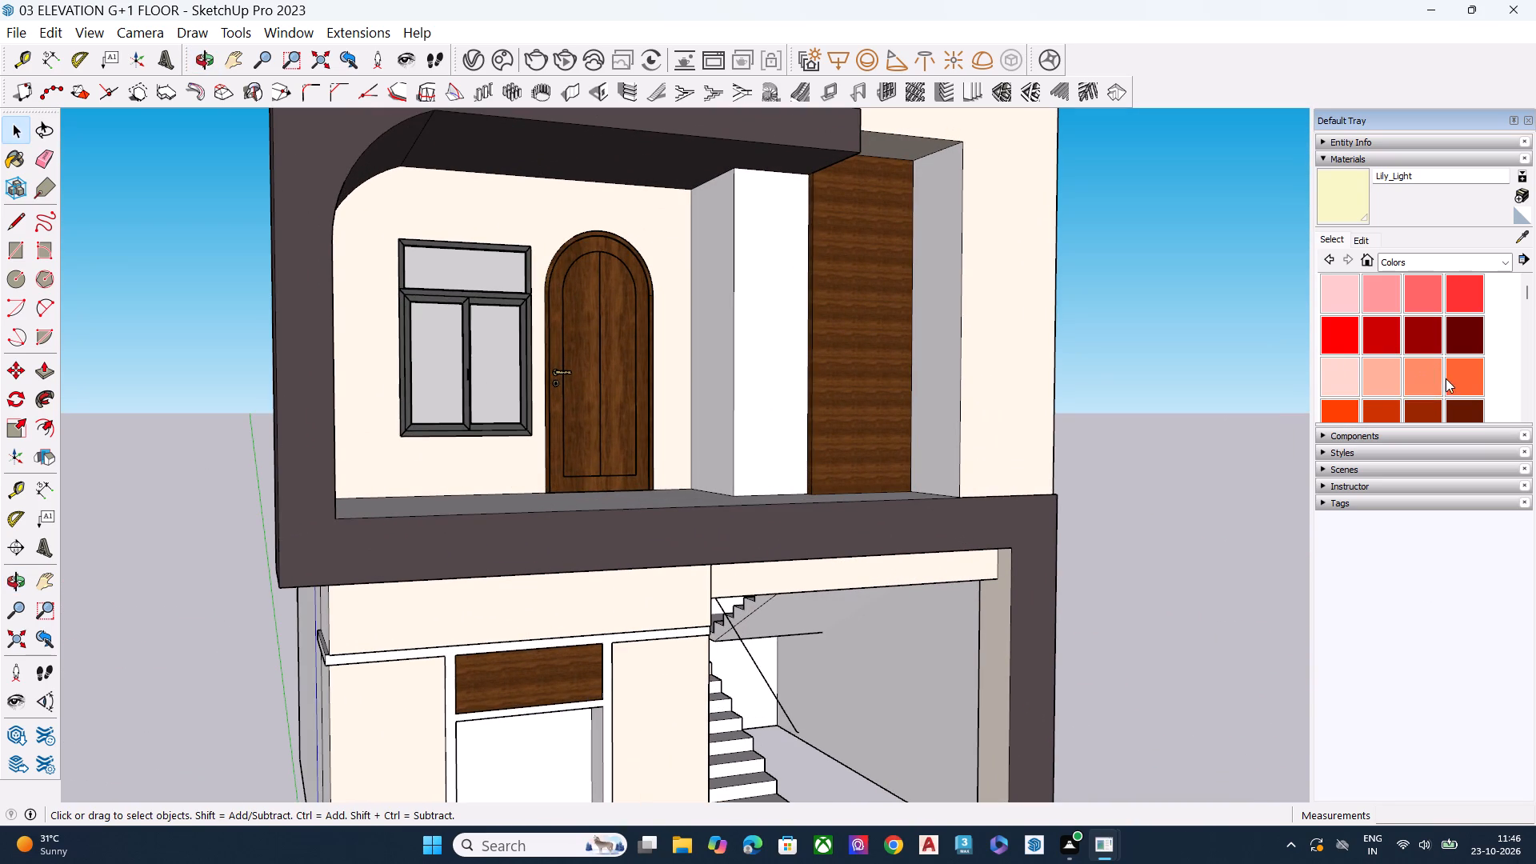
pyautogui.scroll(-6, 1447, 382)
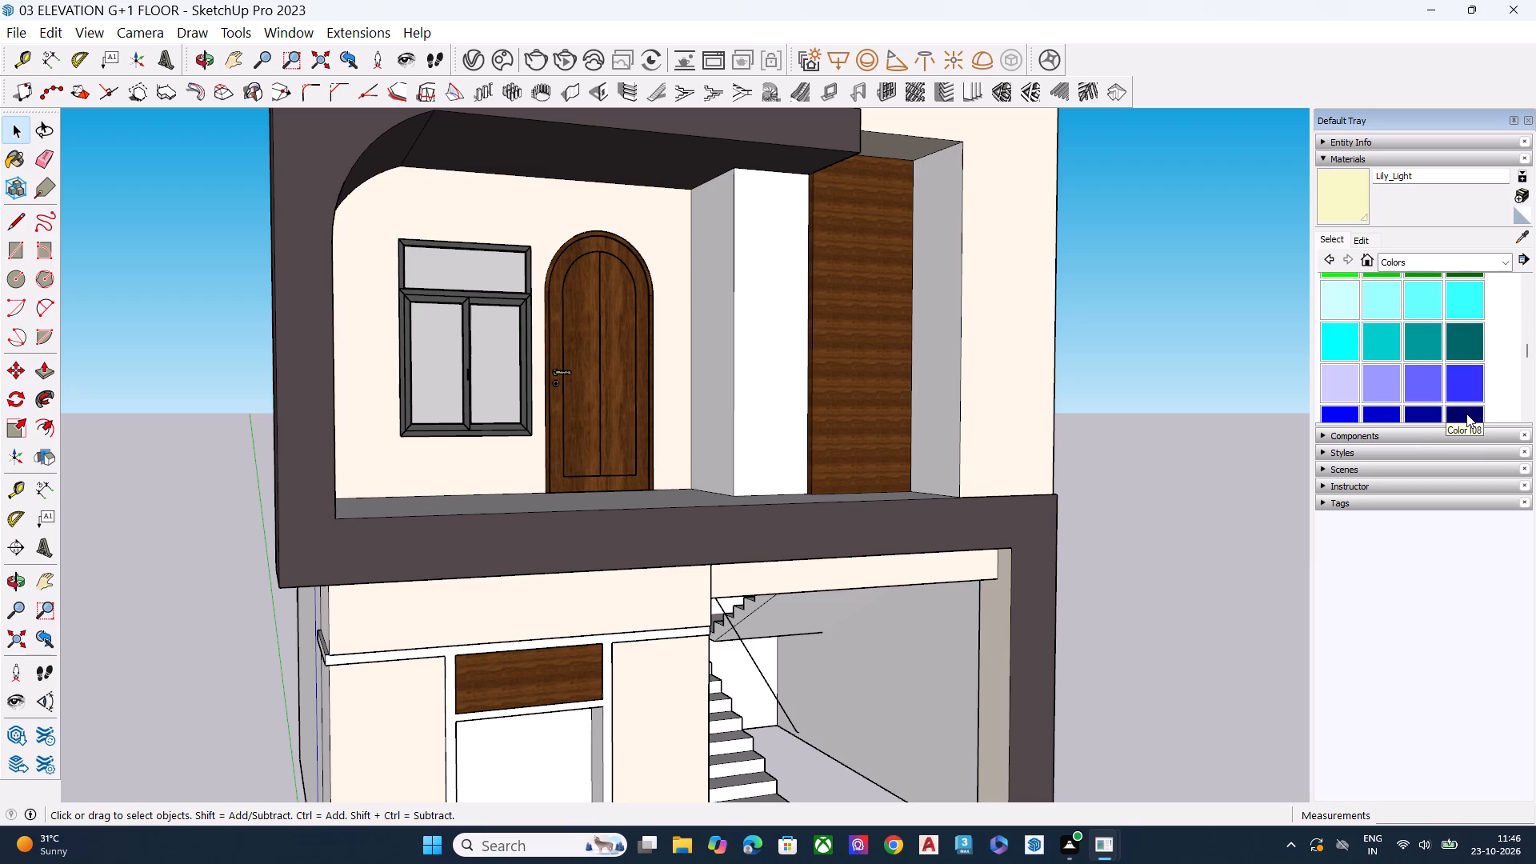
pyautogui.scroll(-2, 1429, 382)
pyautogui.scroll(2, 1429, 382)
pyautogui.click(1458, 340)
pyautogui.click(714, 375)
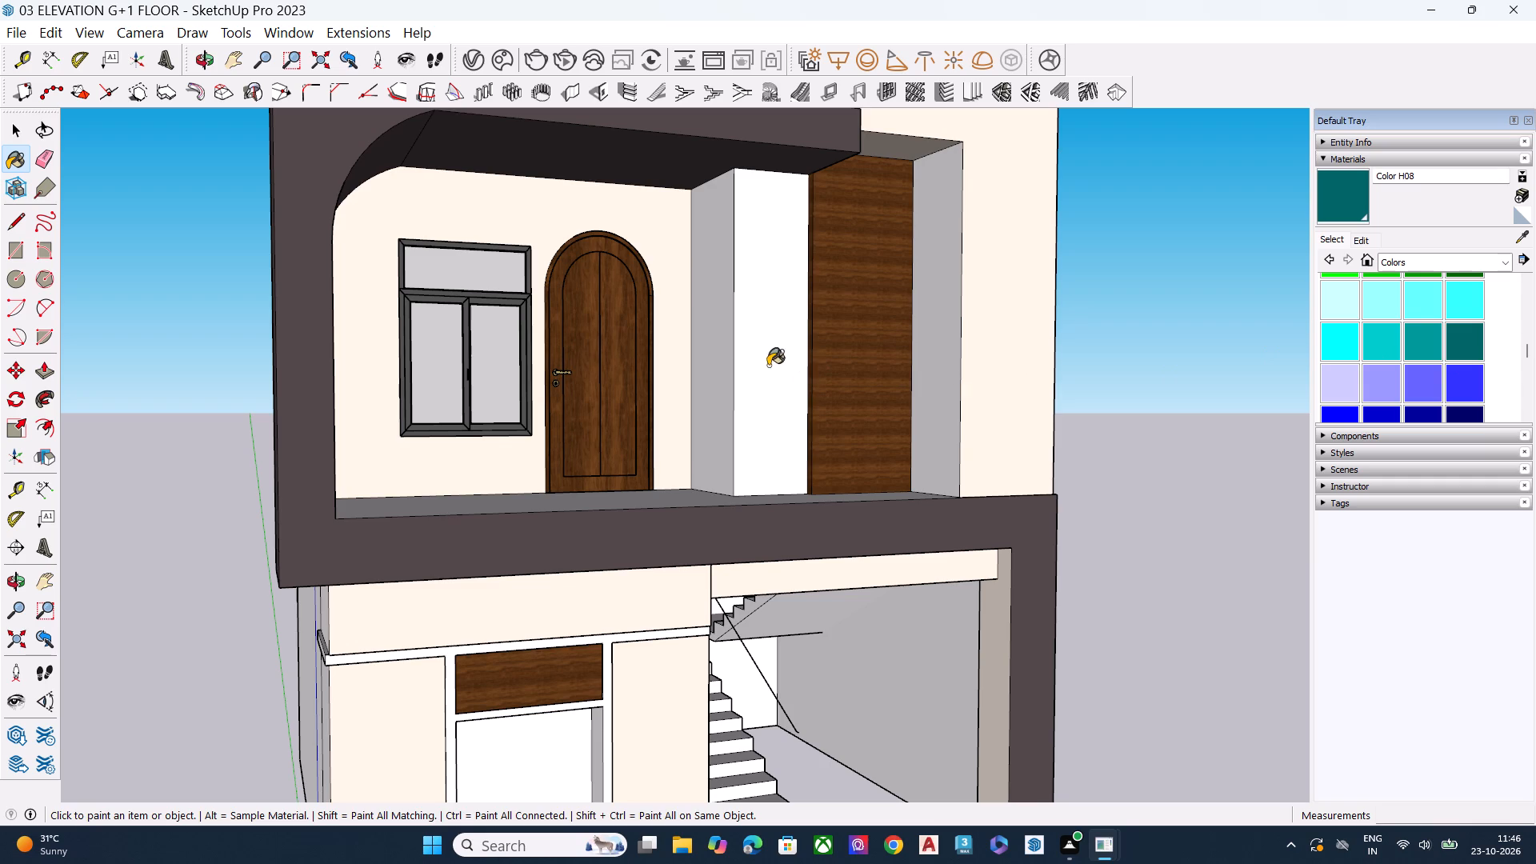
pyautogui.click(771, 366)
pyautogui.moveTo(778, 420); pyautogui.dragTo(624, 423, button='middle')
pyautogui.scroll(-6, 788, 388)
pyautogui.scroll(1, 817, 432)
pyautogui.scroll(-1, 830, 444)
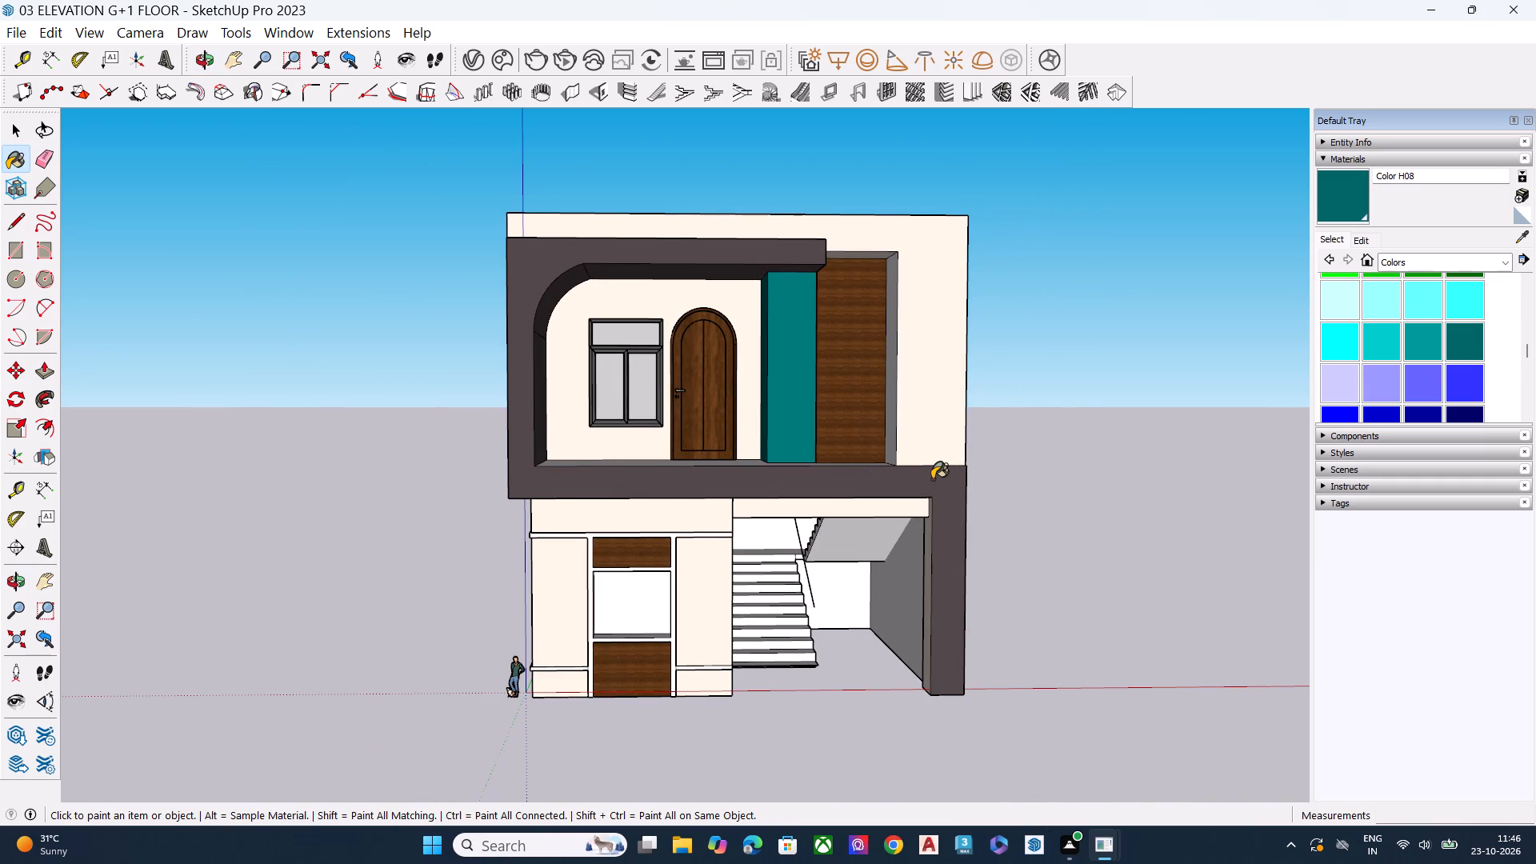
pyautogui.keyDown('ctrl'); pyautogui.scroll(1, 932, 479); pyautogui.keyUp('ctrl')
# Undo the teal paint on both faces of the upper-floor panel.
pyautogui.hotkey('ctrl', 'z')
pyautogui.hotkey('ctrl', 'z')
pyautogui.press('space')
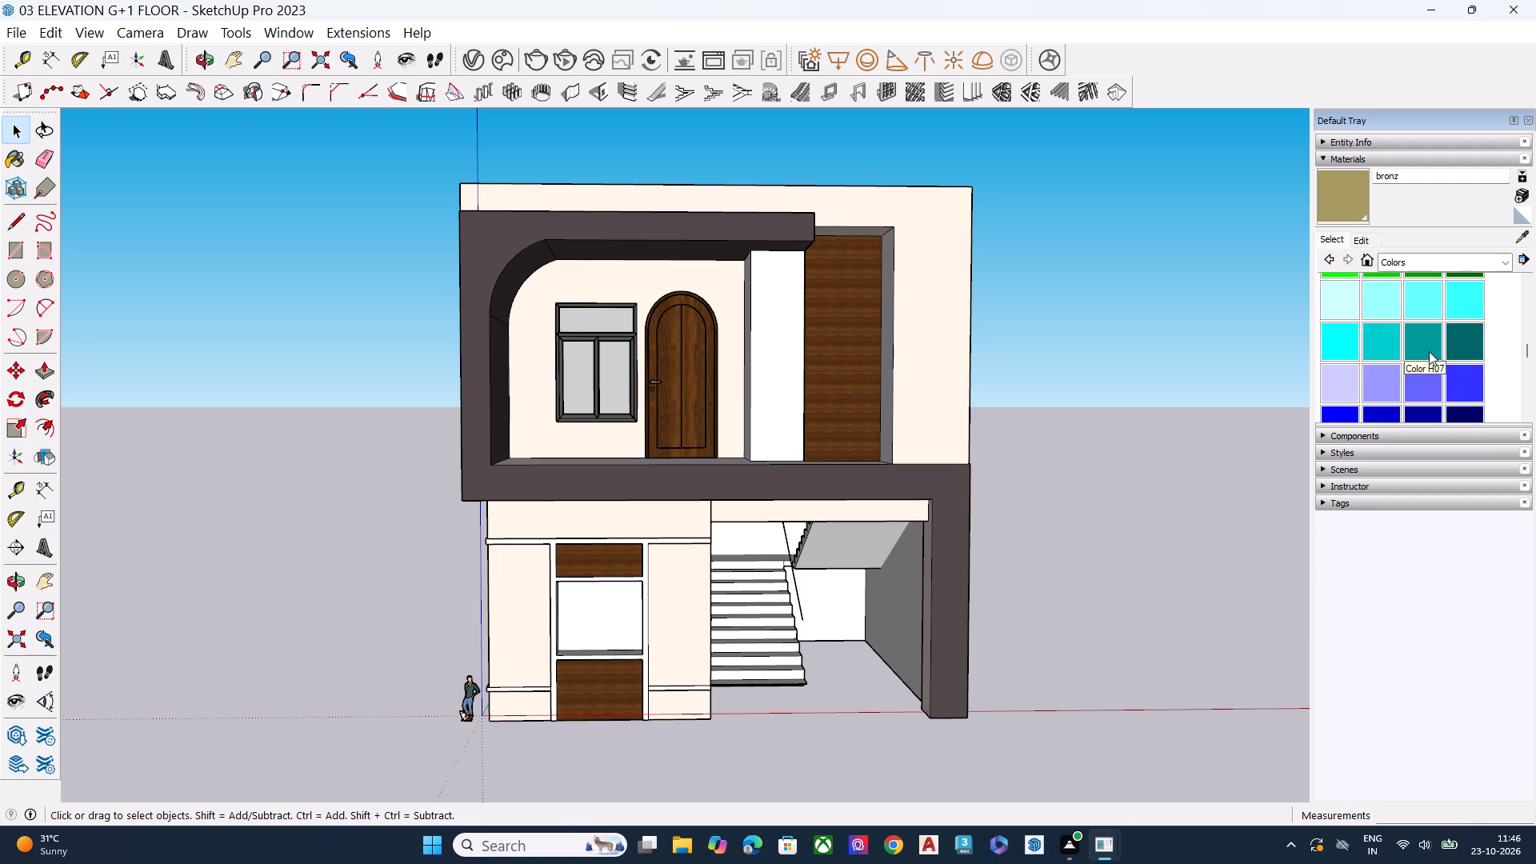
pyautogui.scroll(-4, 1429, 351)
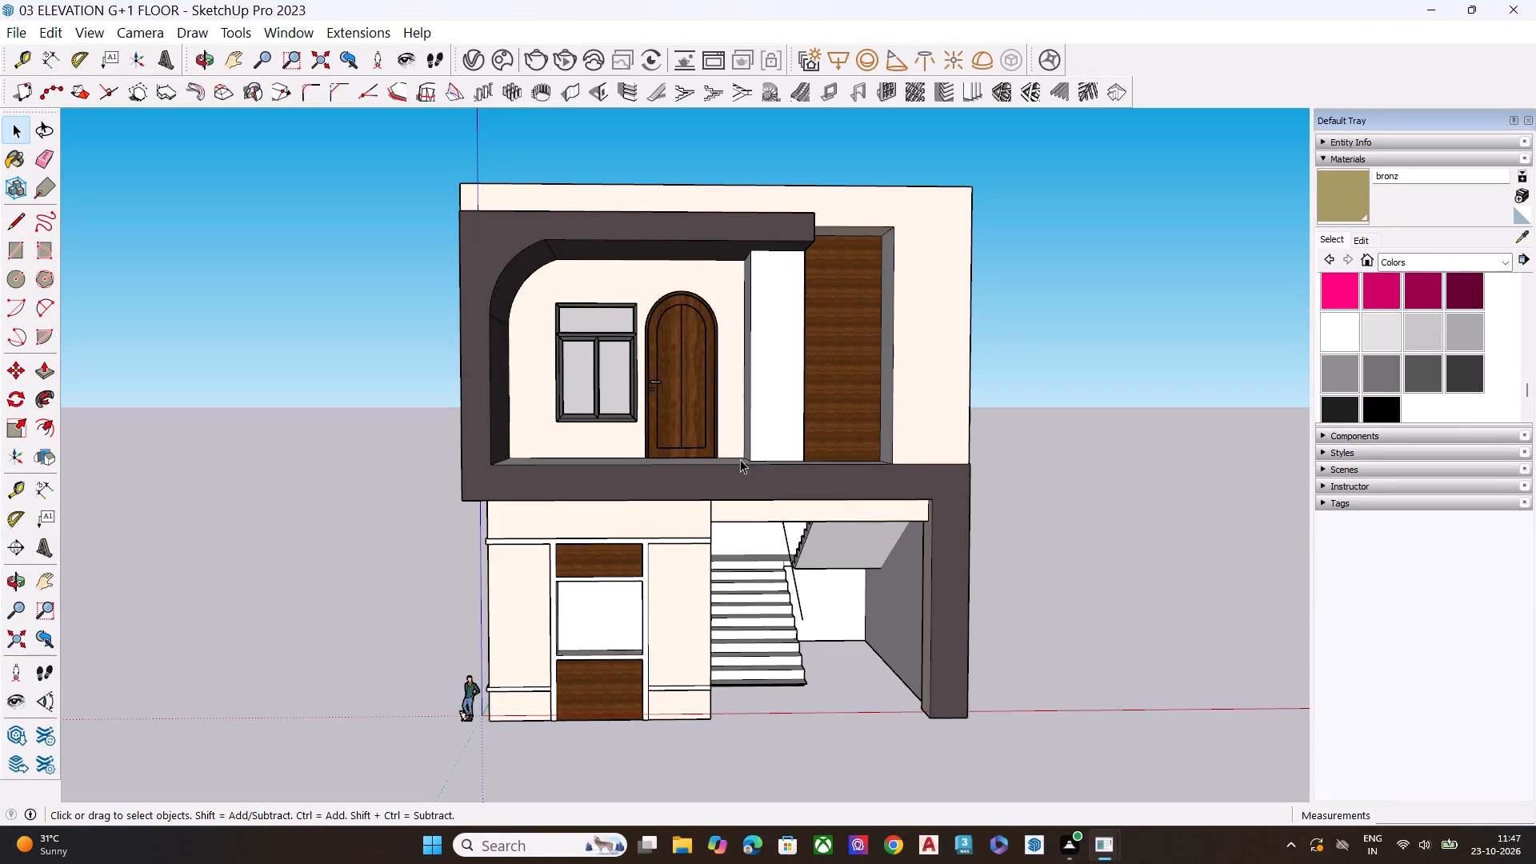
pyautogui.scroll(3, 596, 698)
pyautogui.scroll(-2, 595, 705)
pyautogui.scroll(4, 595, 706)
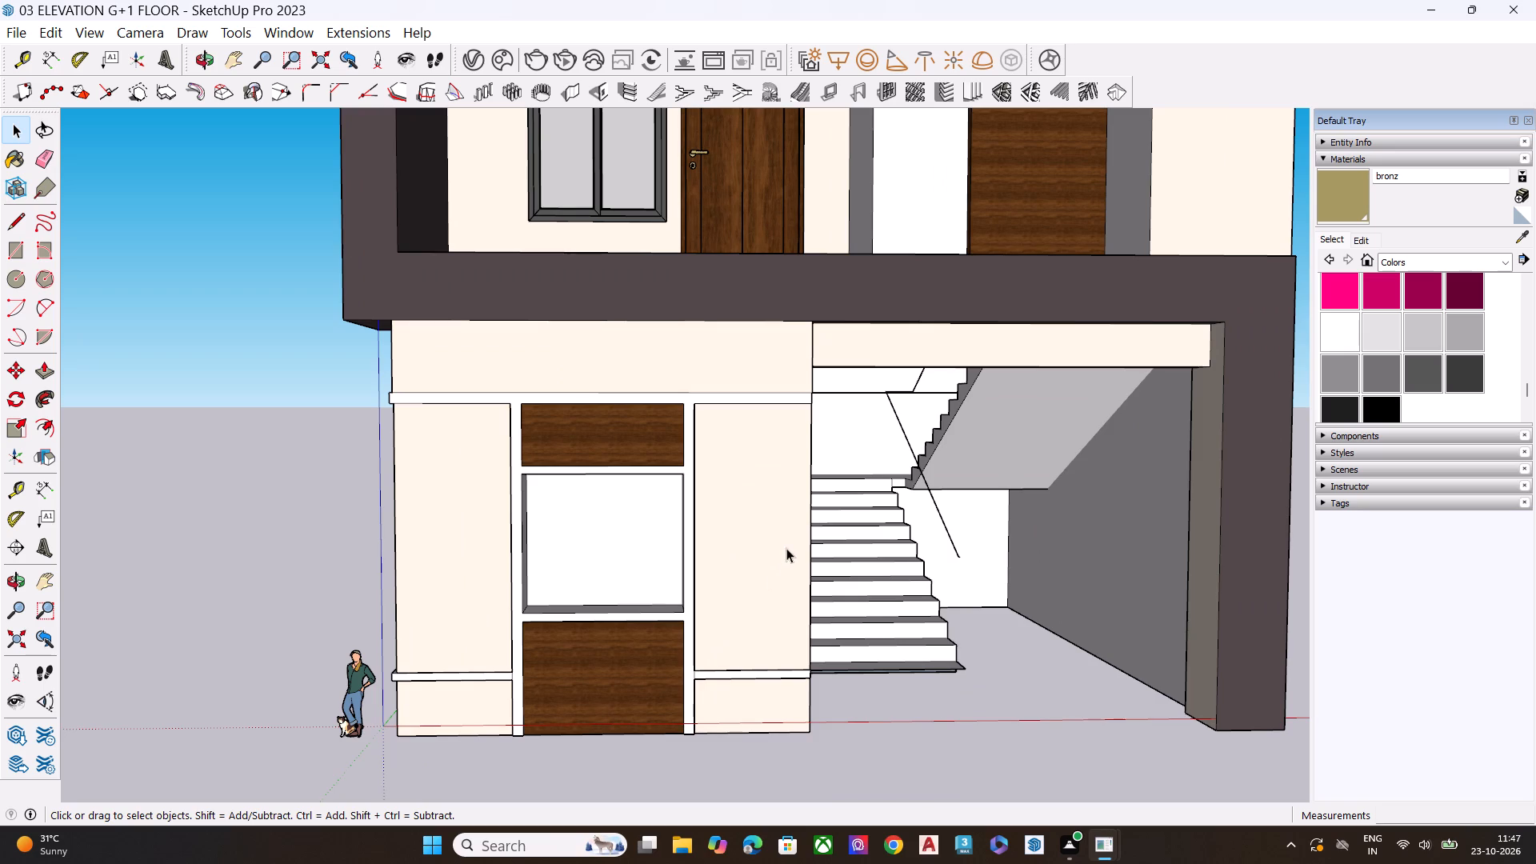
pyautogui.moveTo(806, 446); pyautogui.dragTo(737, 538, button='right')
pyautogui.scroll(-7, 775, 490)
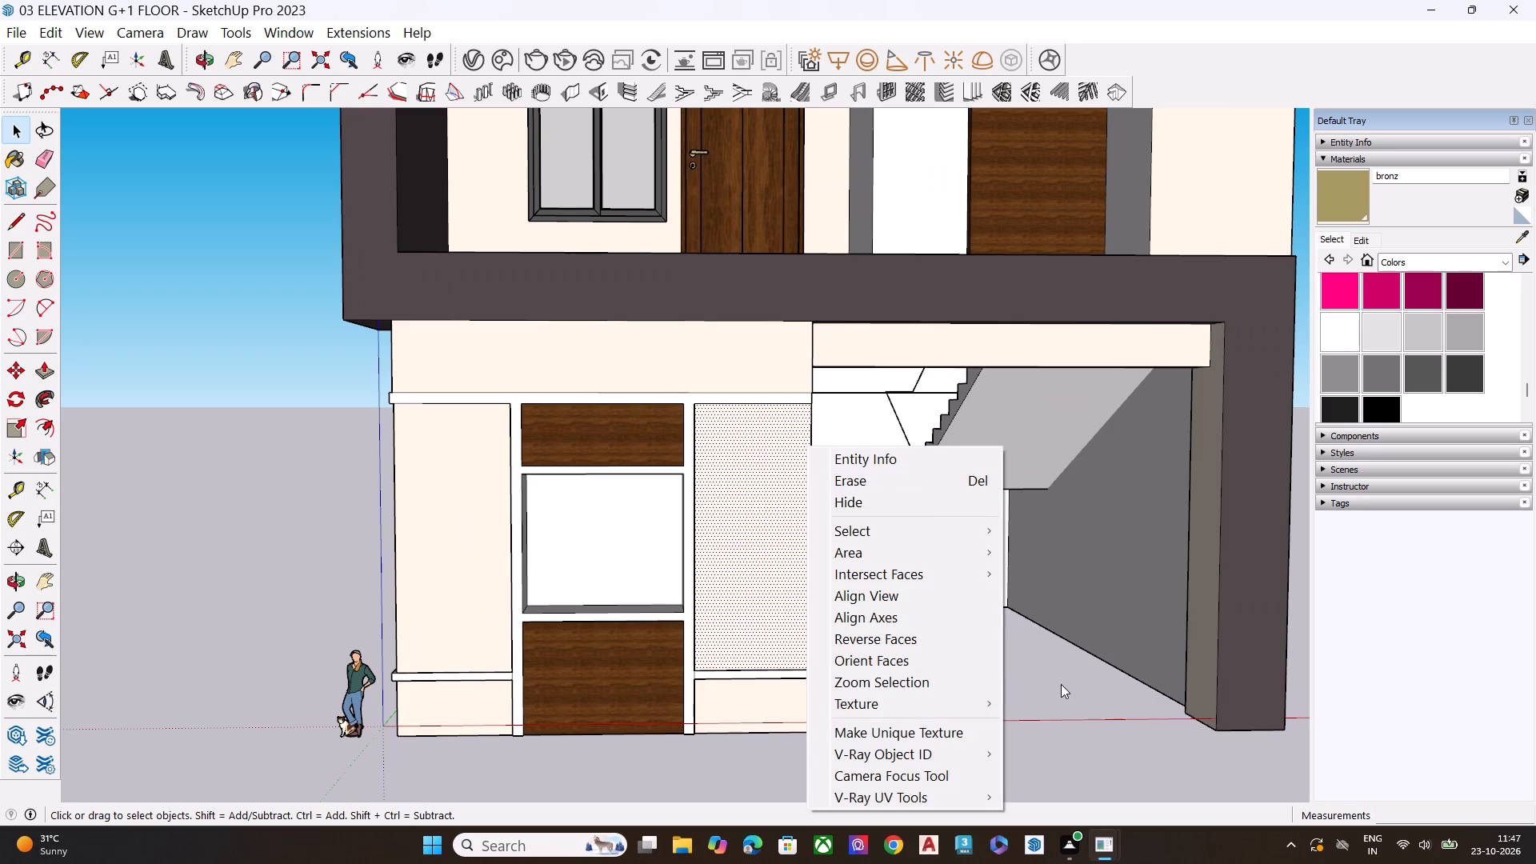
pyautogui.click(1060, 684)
# Reposition the wood texture on the tall upper-floor panel, stretching its grain vertically.
pyautogui.scroll(-6, 813, 679)
pyautogui.scroll(7, 999, 337)
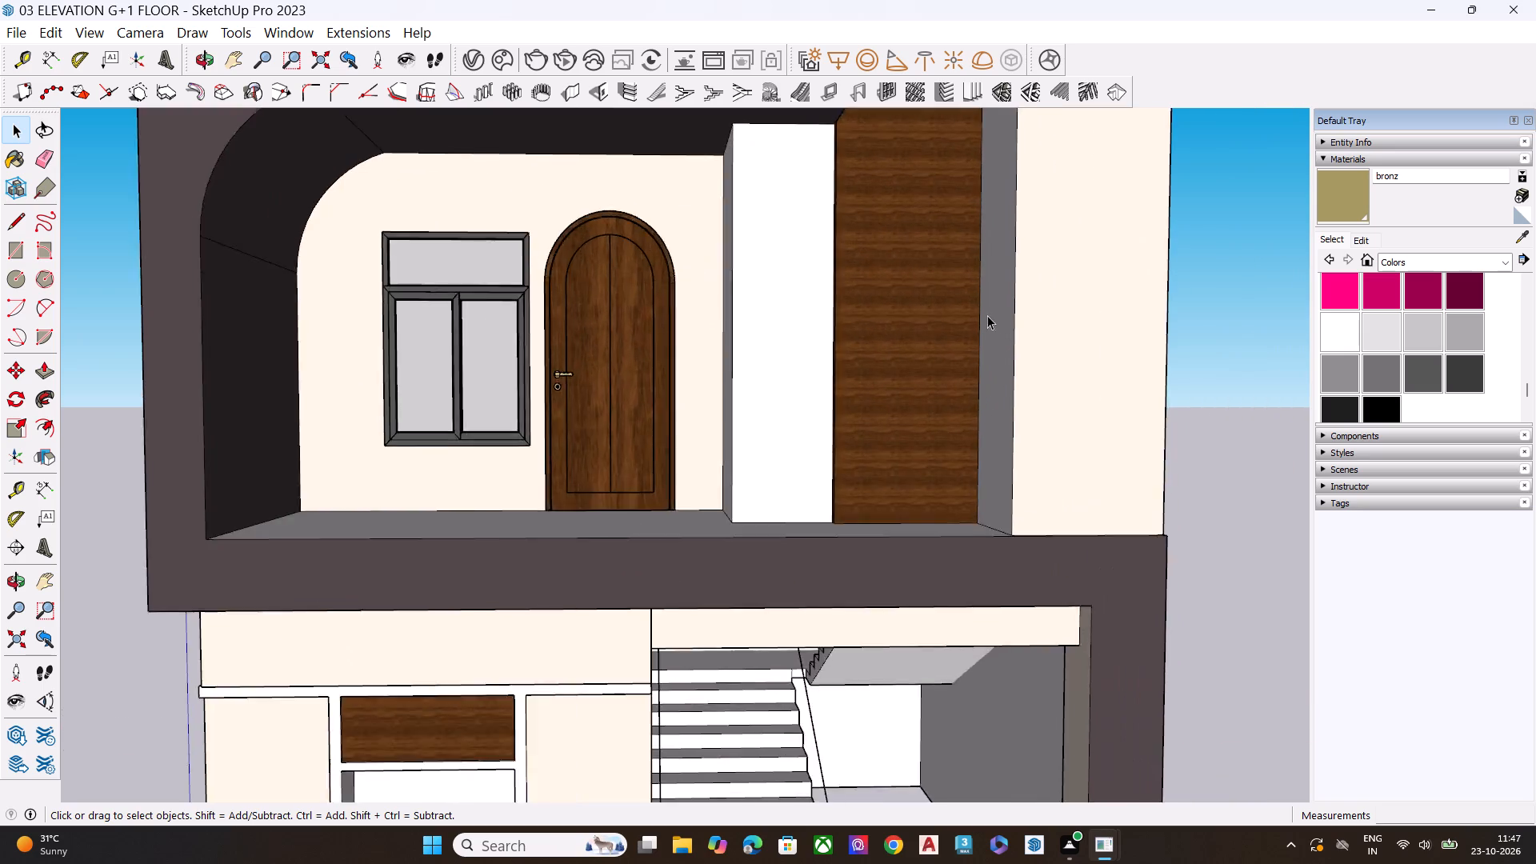
pyautogui.scroll(2, 987, 315)
pyautogui.click(908, 306)
pyautogui.rightClick(908, 306)
pyautogui.click(961, 574)
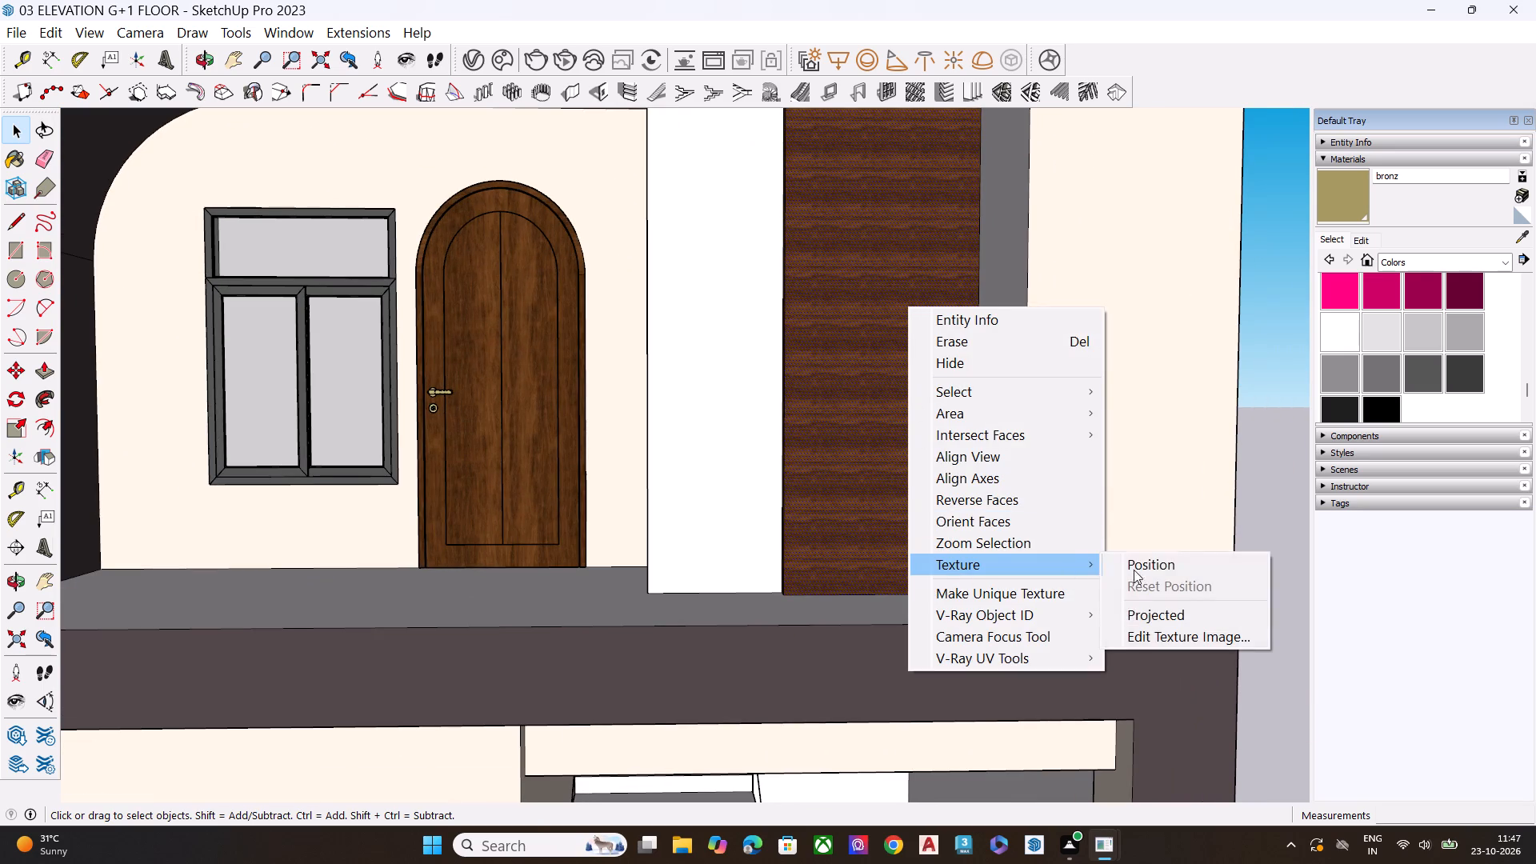
pyautogui.click(1166, 566)
pyautogui.scroll(-4, 768, 540)
pyautogui.scroll(8, 861, 314)
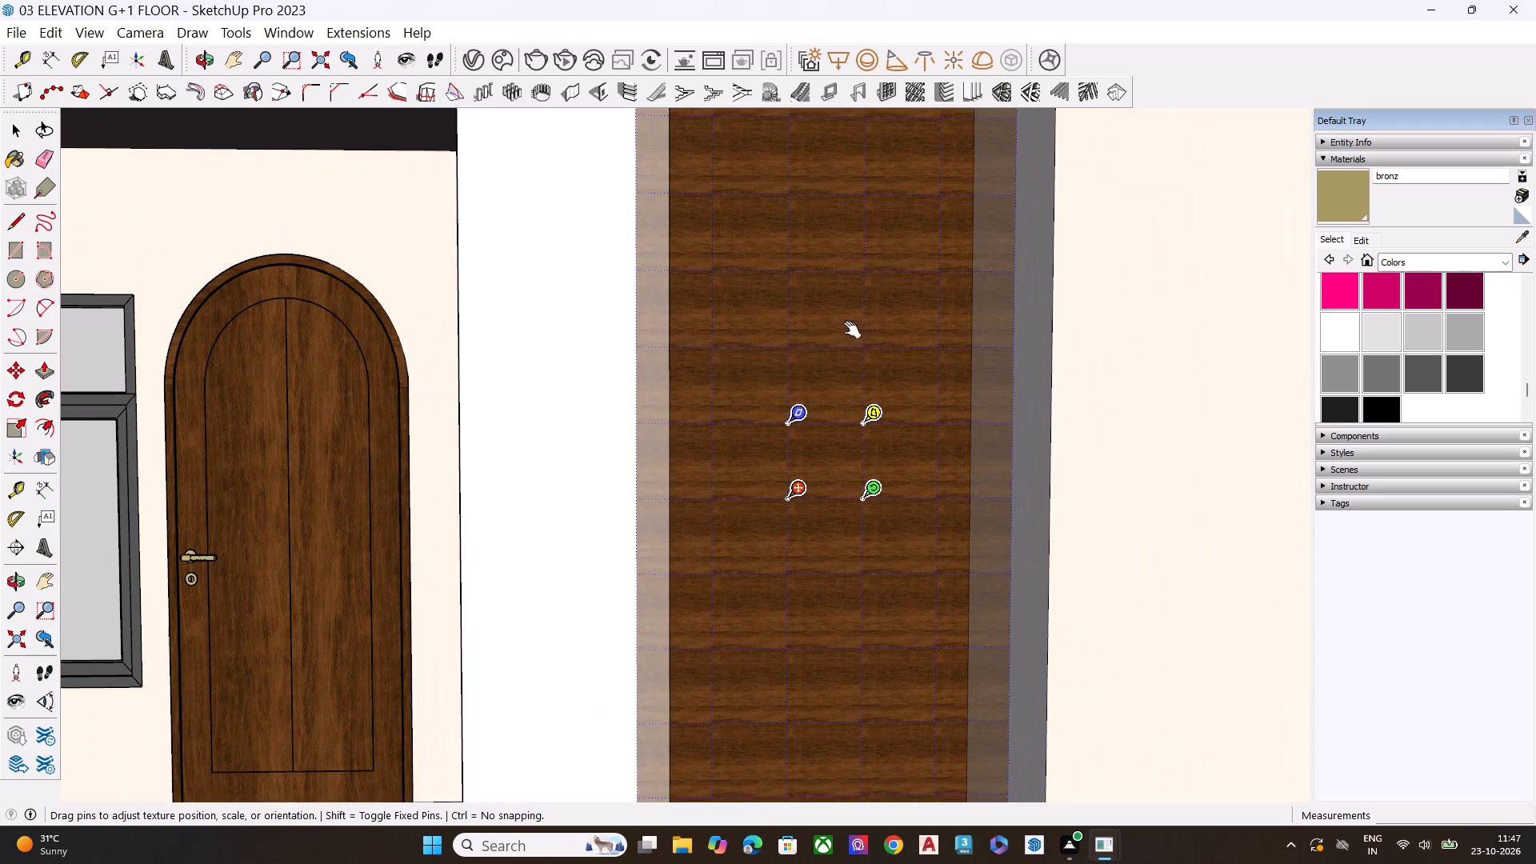
pyautogui.scroll(2, 815, 367)
pyautogui.moveTo(795, 417); pyautogui.dragTo(800, 373)
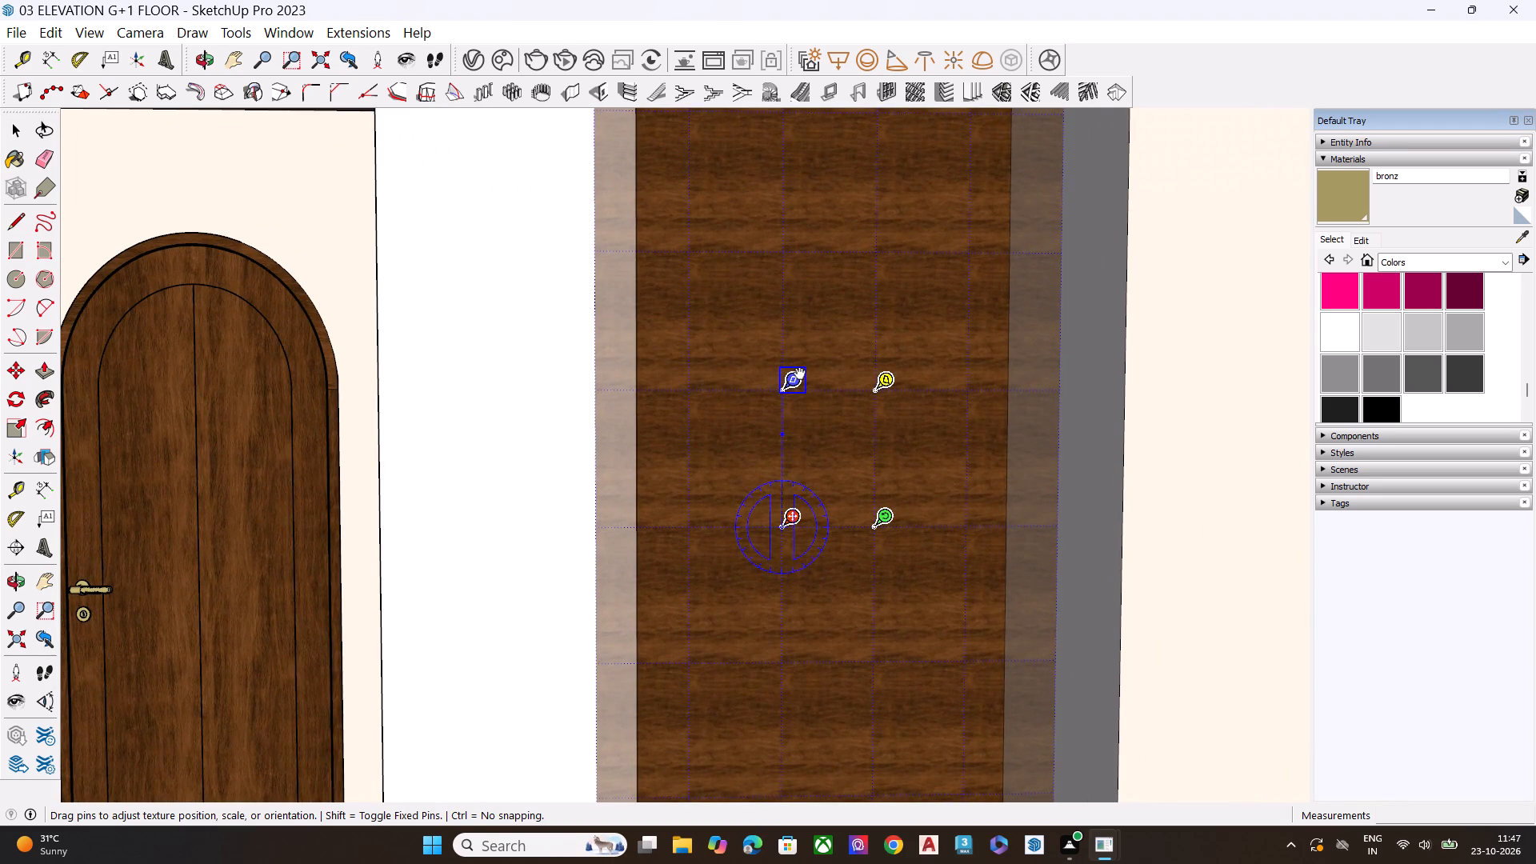
pyautogui.moveTo(800, 373); pyautogui.dragTo(792, 247)
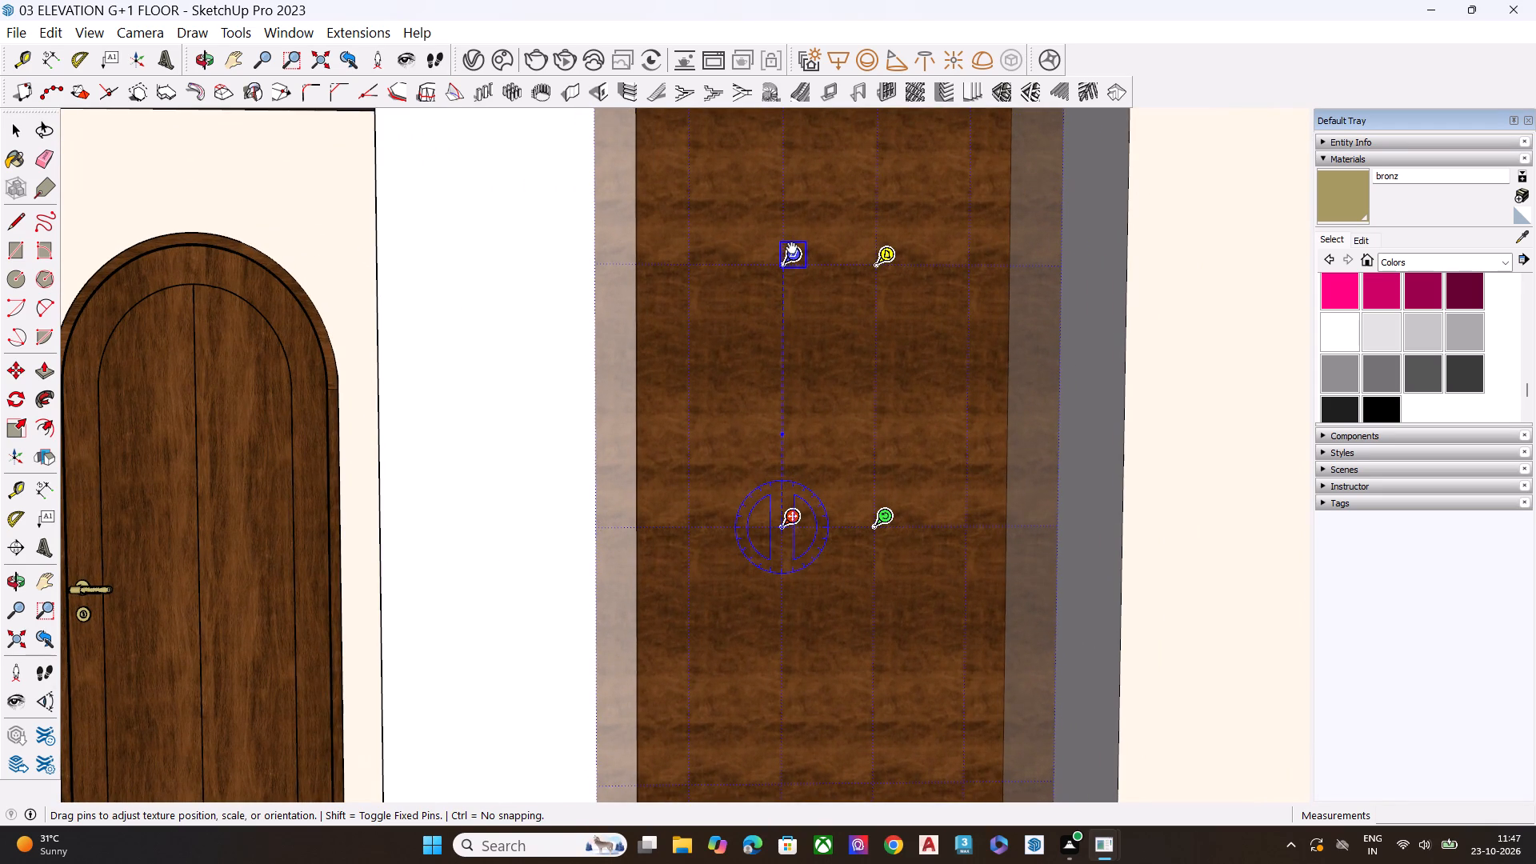
pyautogui.moveTo(792, 247); pyautogui.dragTo(796, 404)
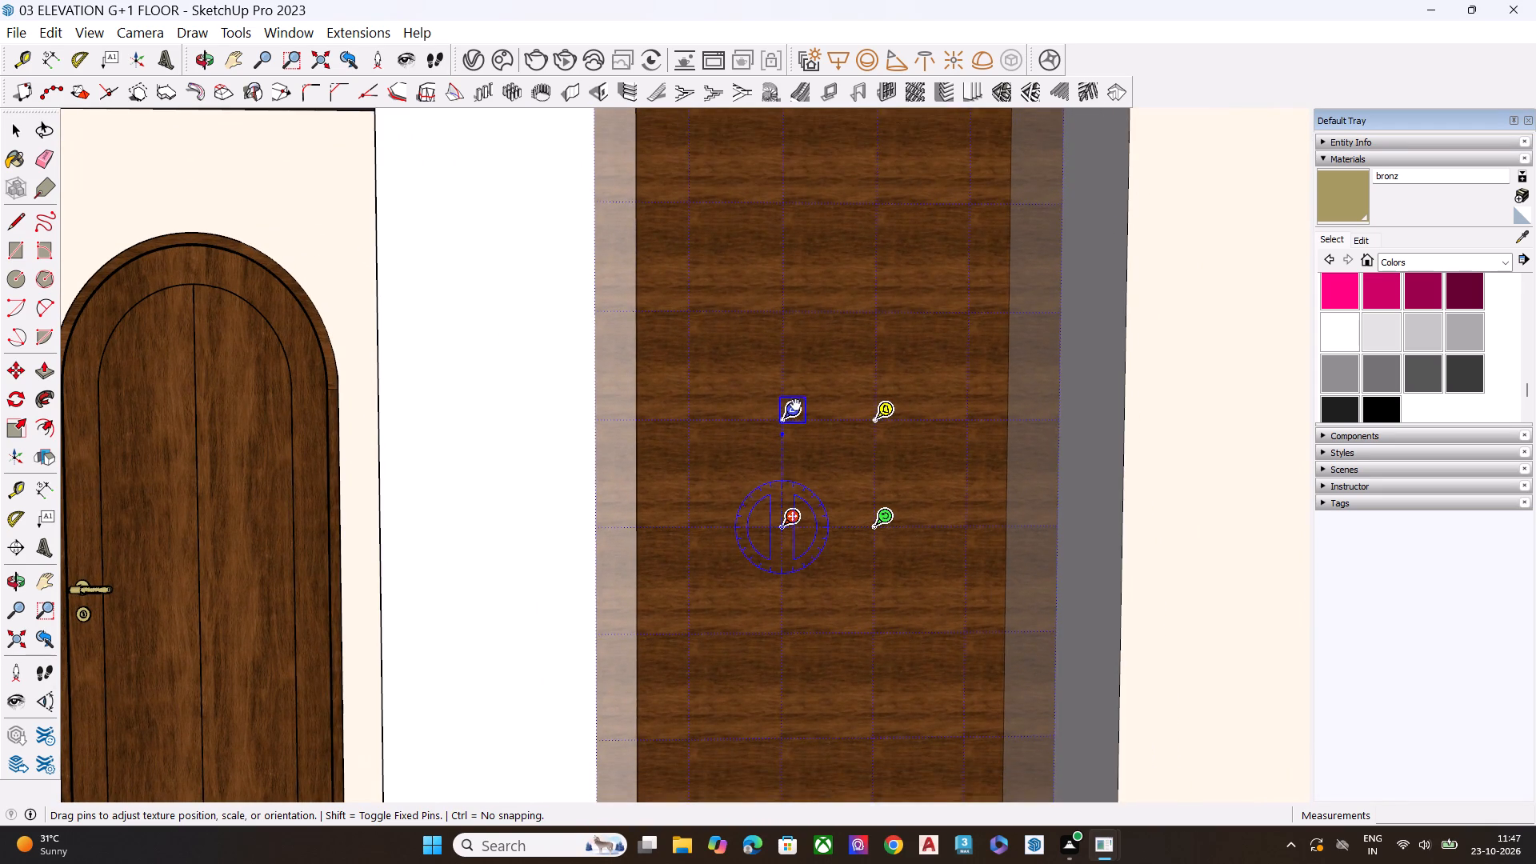
pyautogui.moveTo(796, 404); pyautogui.dragTo(799, 324)
pyautogui.scroll(-2, 857, 346)
pyautogui.scroll(1, 859, 346)
pyautogui.scroll(-7, 859, 346)
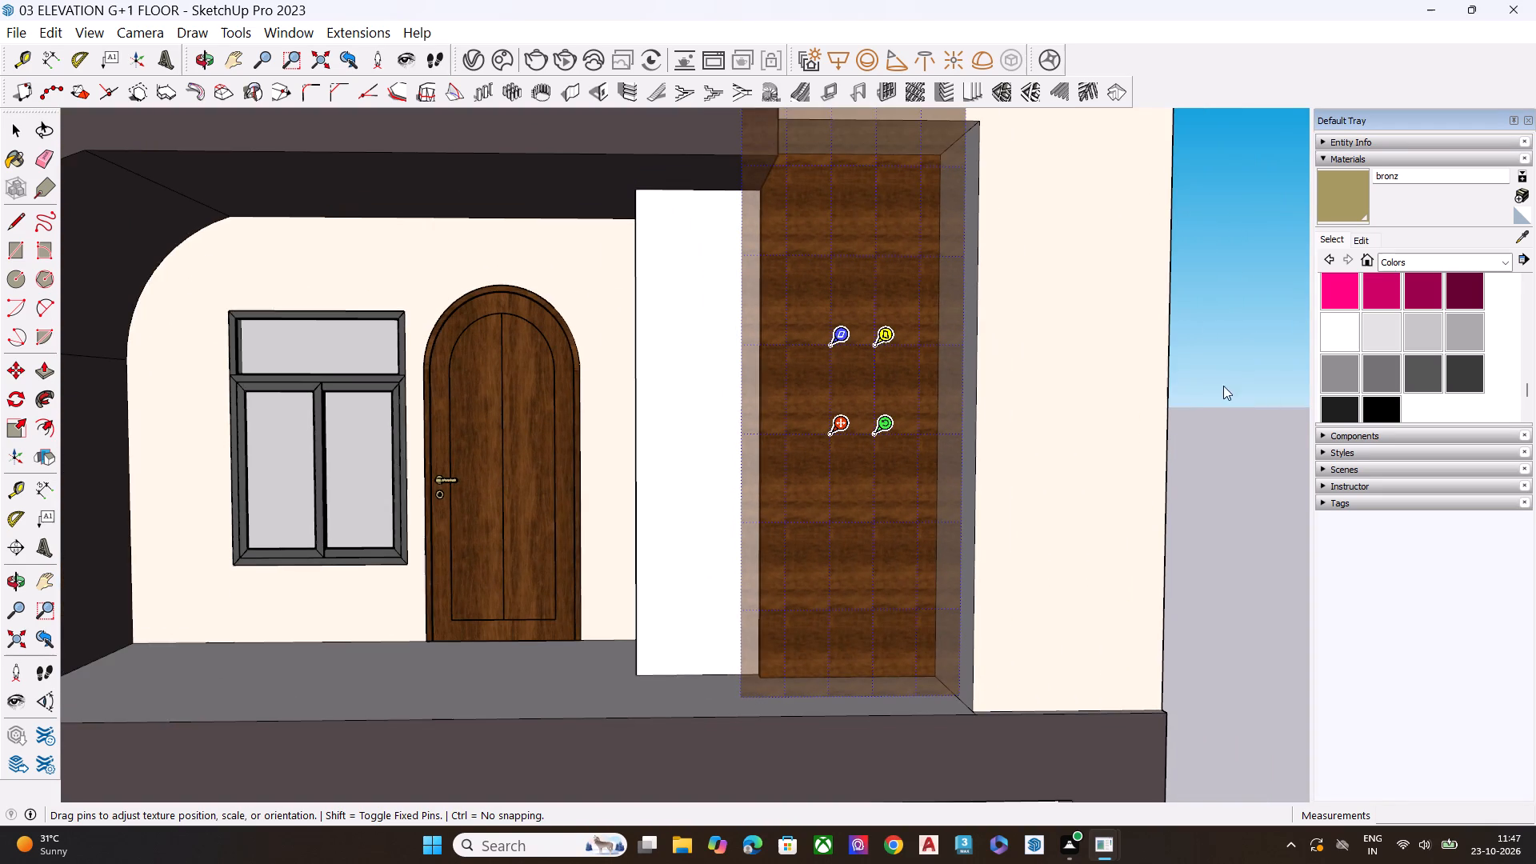
pyautogui.click(1228, 381)
pyautogui.scroll(-5, 1142, 417)
pyautogui.click(1224, 410)
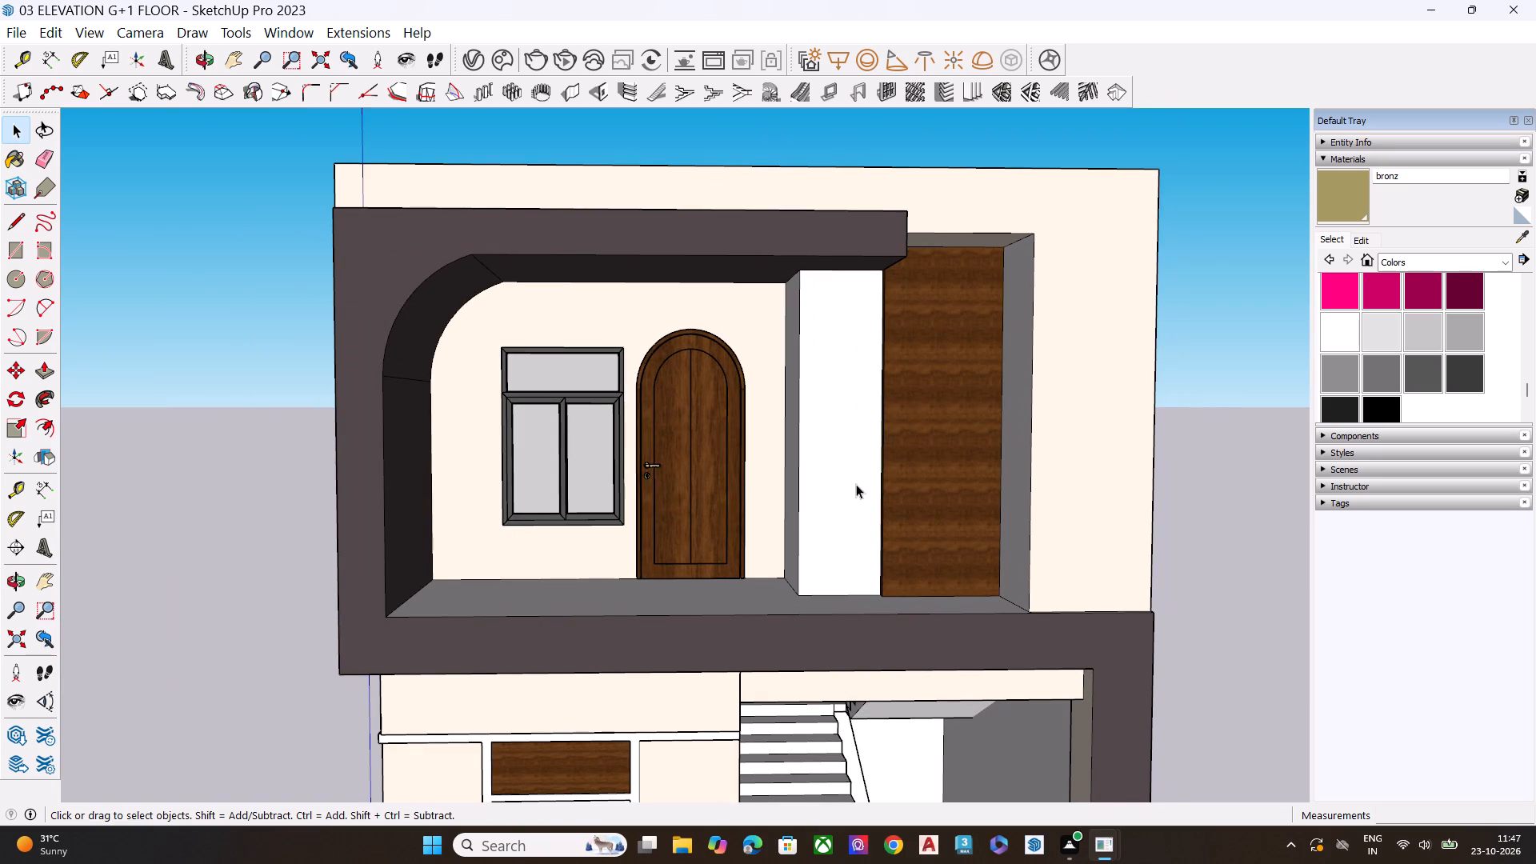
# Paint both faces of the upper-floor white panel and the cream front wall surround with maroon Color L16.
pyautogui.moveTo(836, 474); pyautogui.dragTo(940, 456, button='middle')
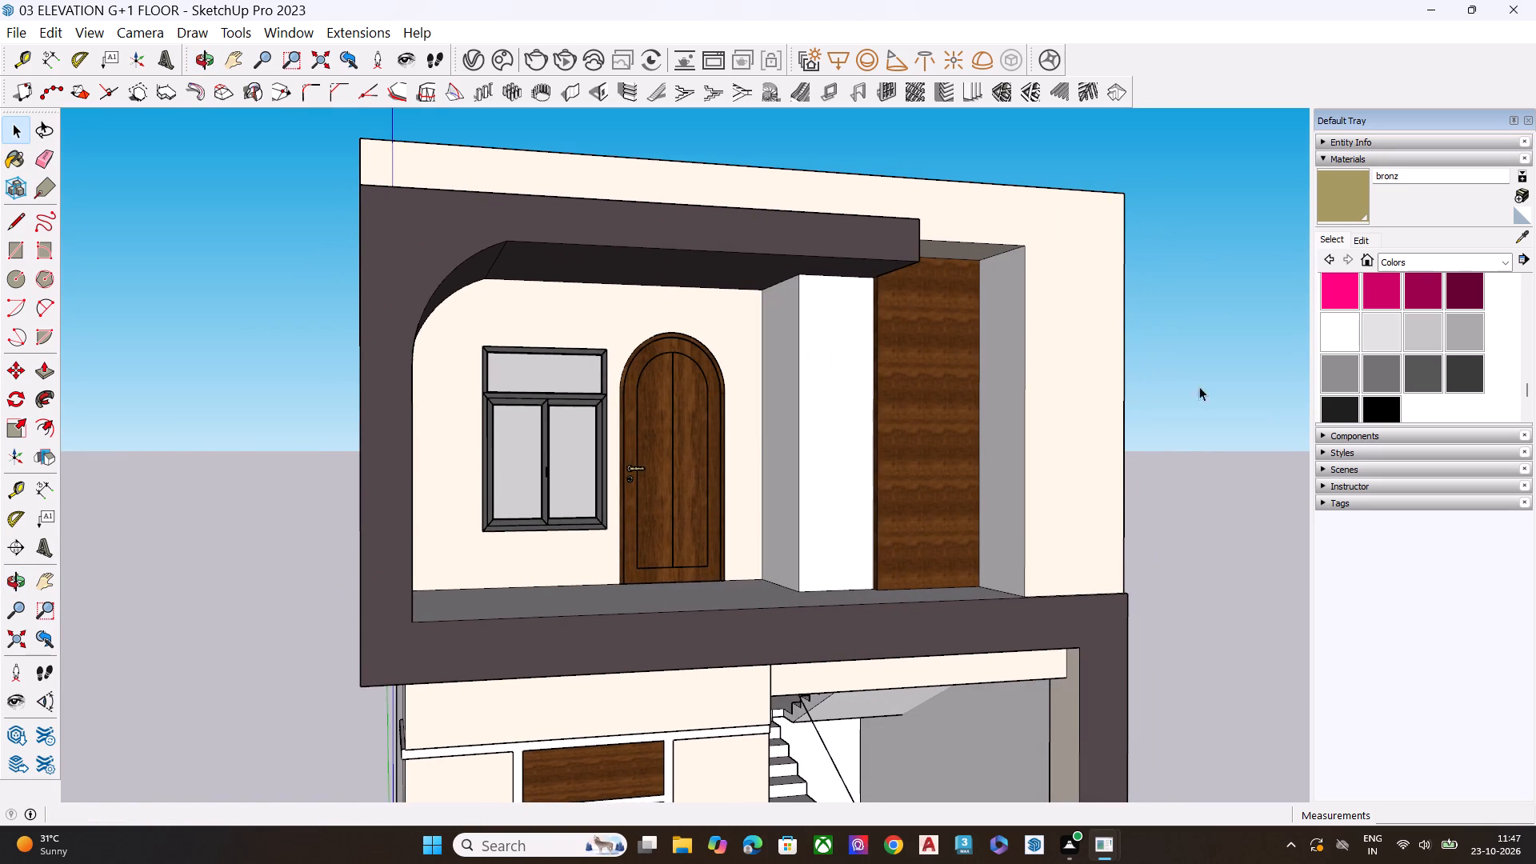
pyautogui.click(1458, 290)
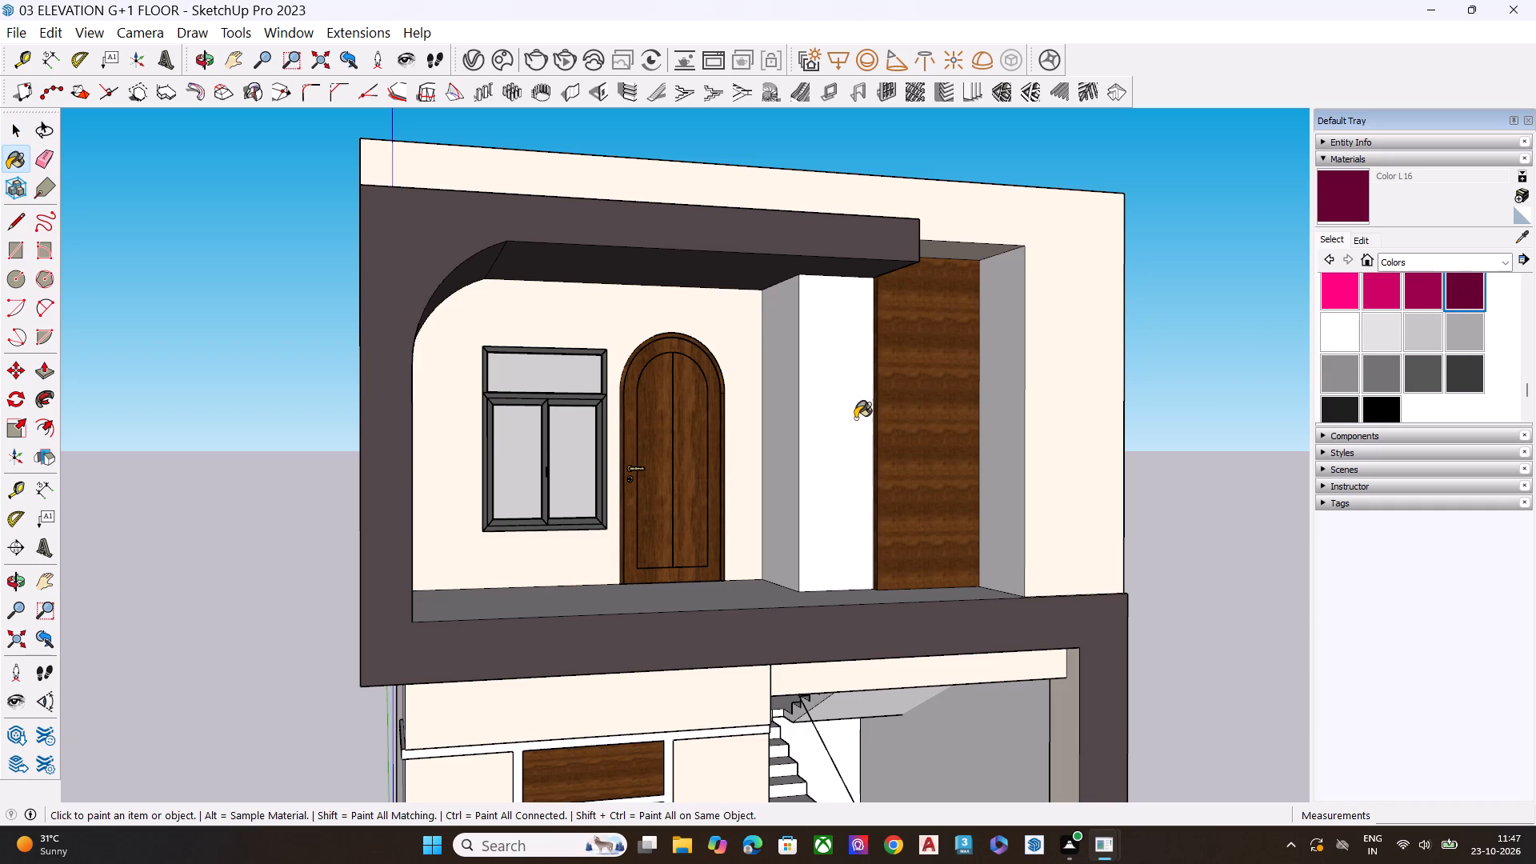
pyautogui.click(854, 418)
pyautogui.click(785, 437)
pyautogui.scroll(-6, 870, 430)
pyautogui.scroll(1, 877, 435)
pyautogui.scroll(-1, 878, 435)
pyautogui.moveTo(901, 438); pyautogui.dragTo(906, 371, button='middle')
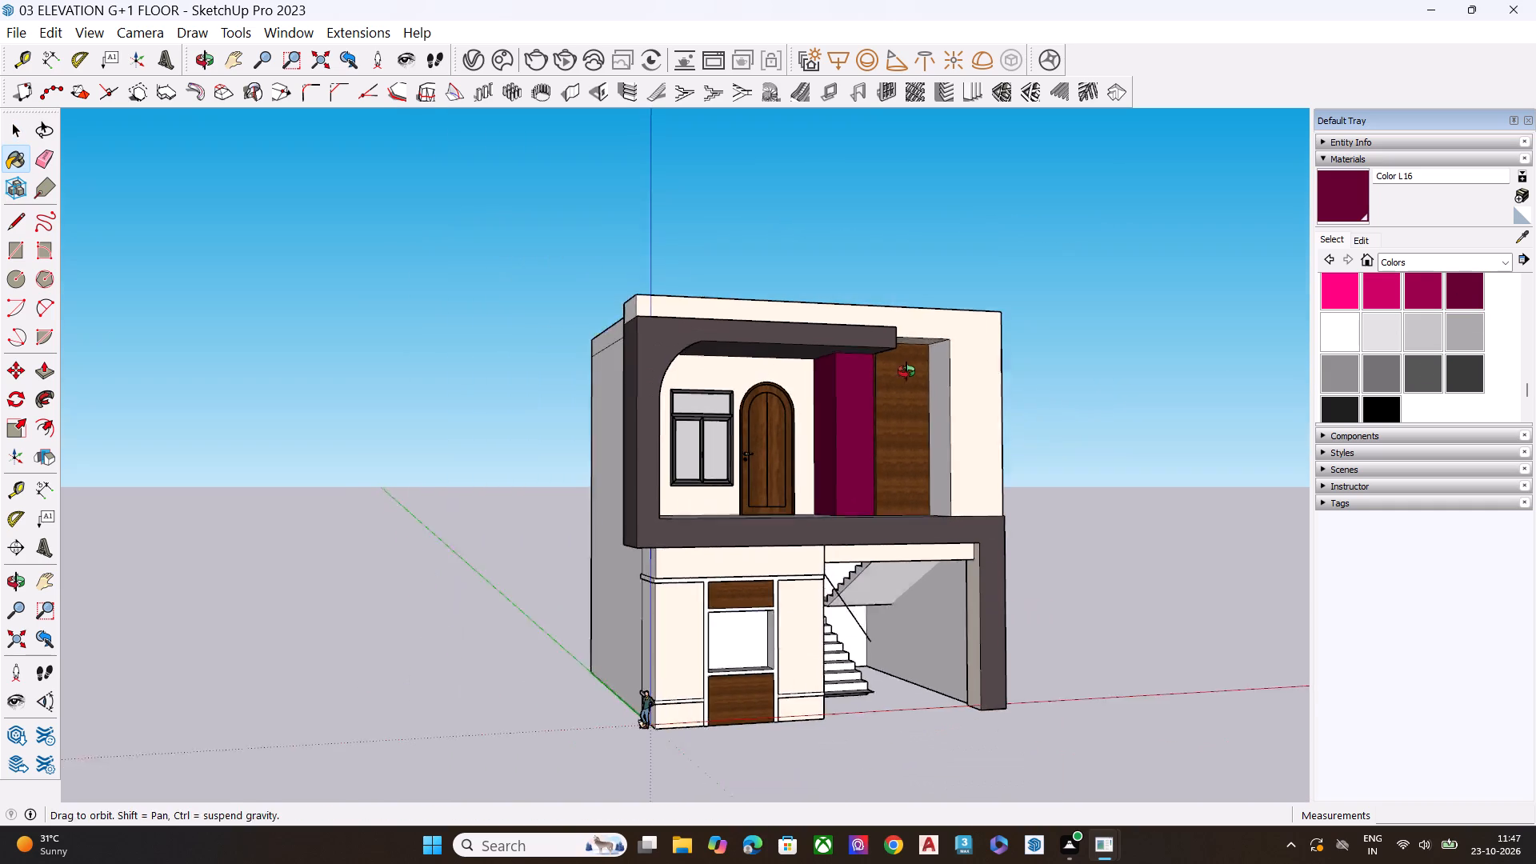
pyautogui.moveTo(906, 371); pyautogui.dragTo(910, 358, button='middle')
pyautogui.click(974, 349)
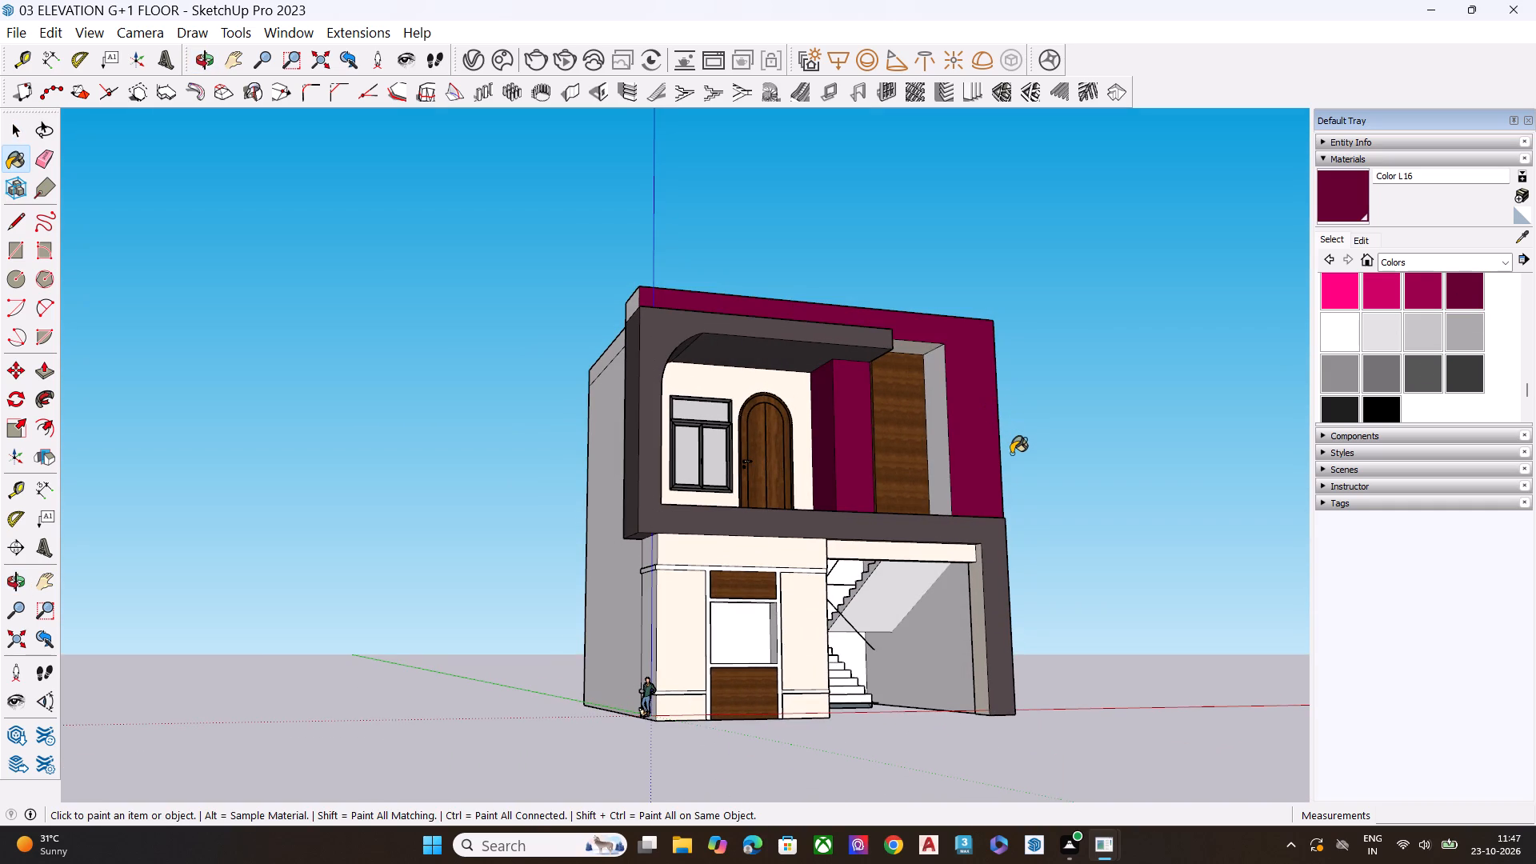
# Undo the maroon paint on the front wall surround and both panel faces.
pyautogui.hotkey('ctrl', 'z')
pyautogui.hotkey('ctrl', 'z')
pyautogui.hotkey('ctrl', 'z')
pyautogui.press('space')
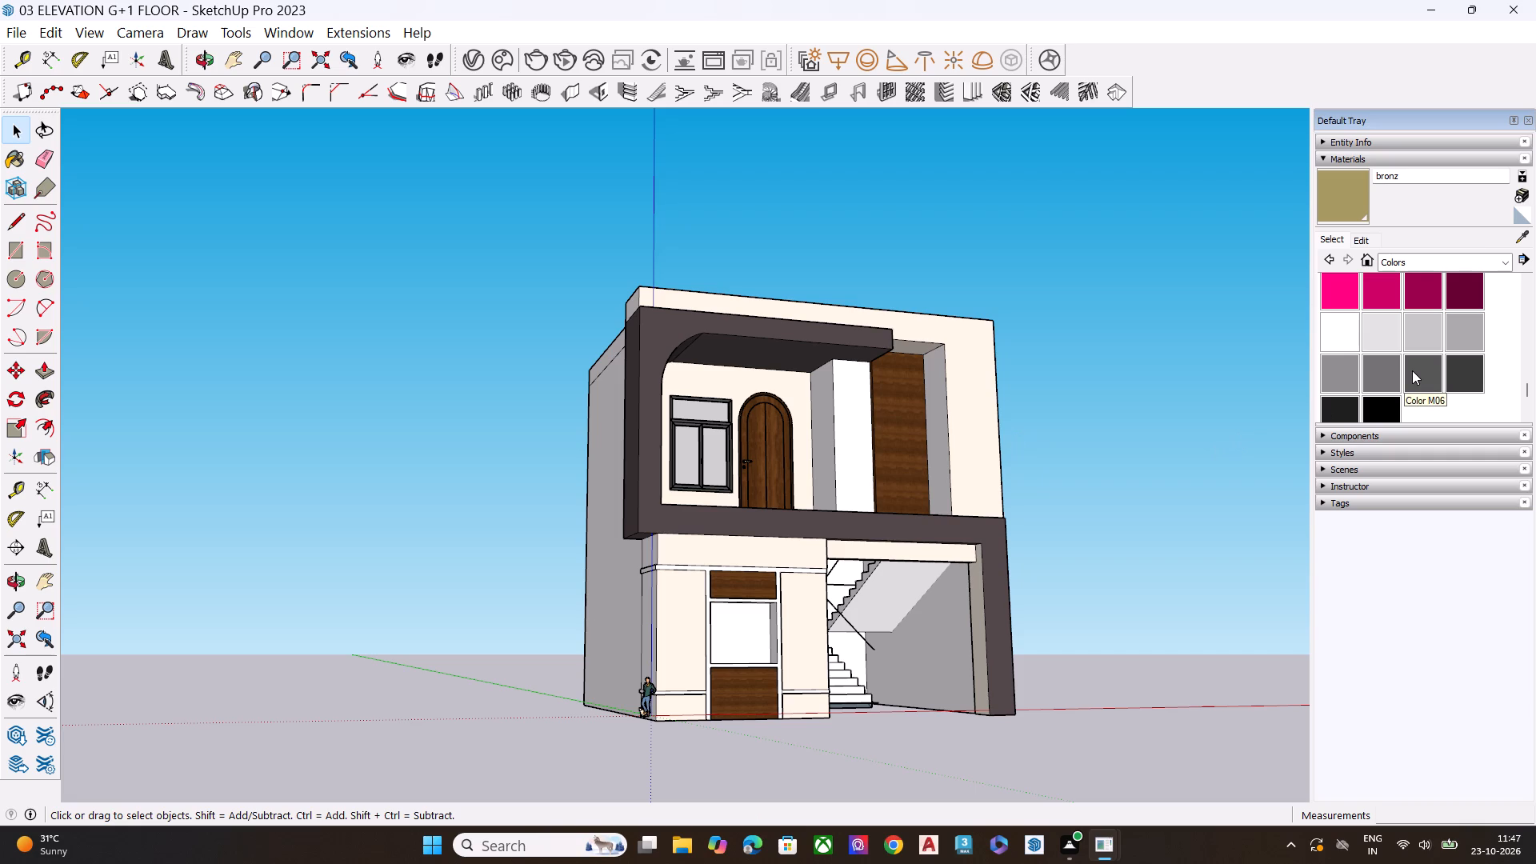
# Paint both faces of the upper-floor white panel beside the wood with teal Color H08.
pyautogui.scroll(2, 1421, 350)
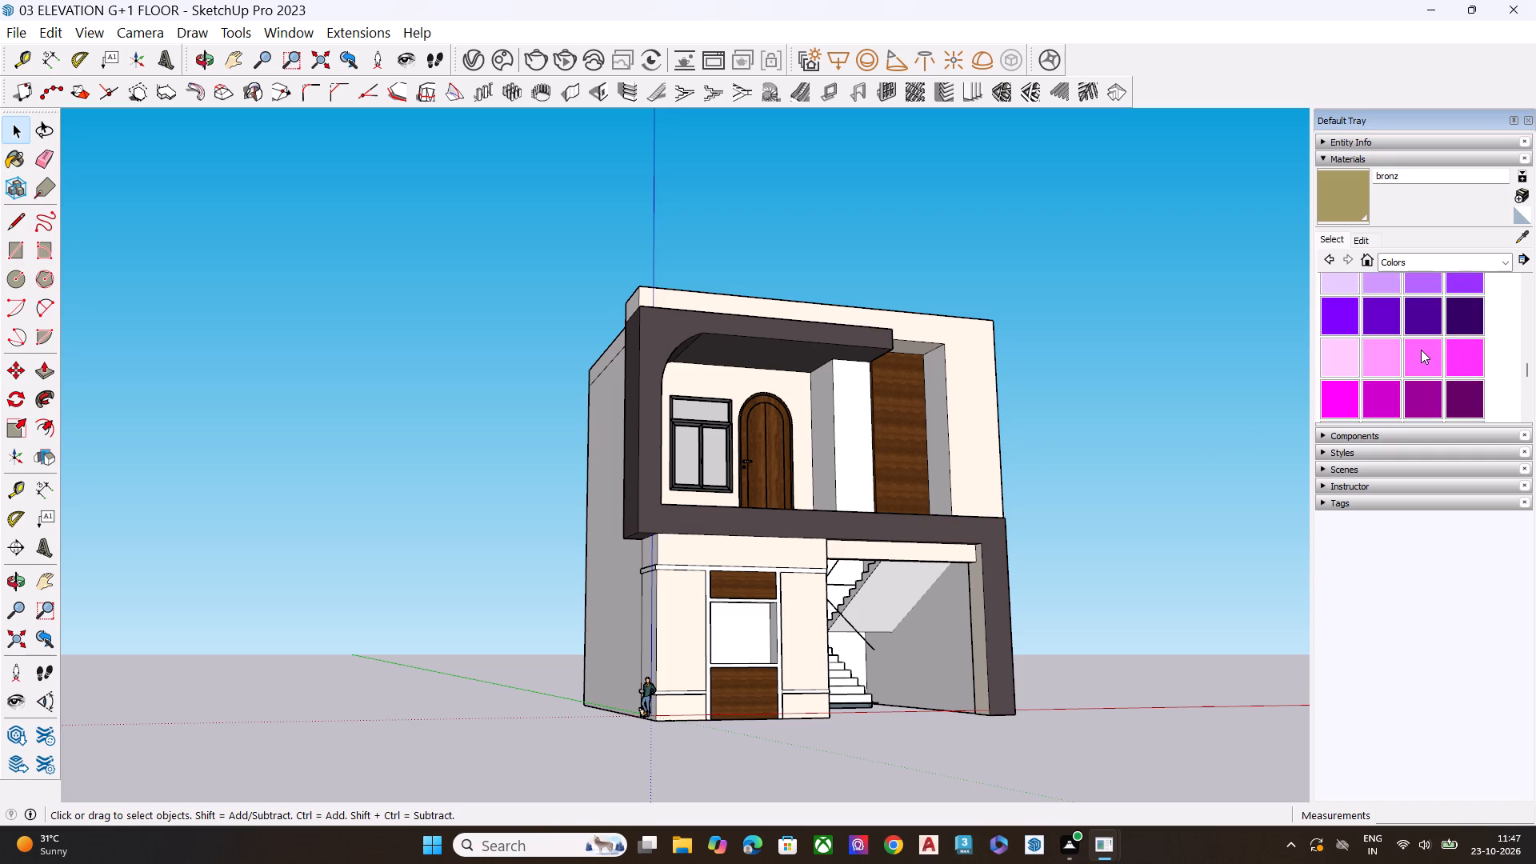
pyautogui.scroll(2, 1421, 350)
pyautogui.click(1458, 346)
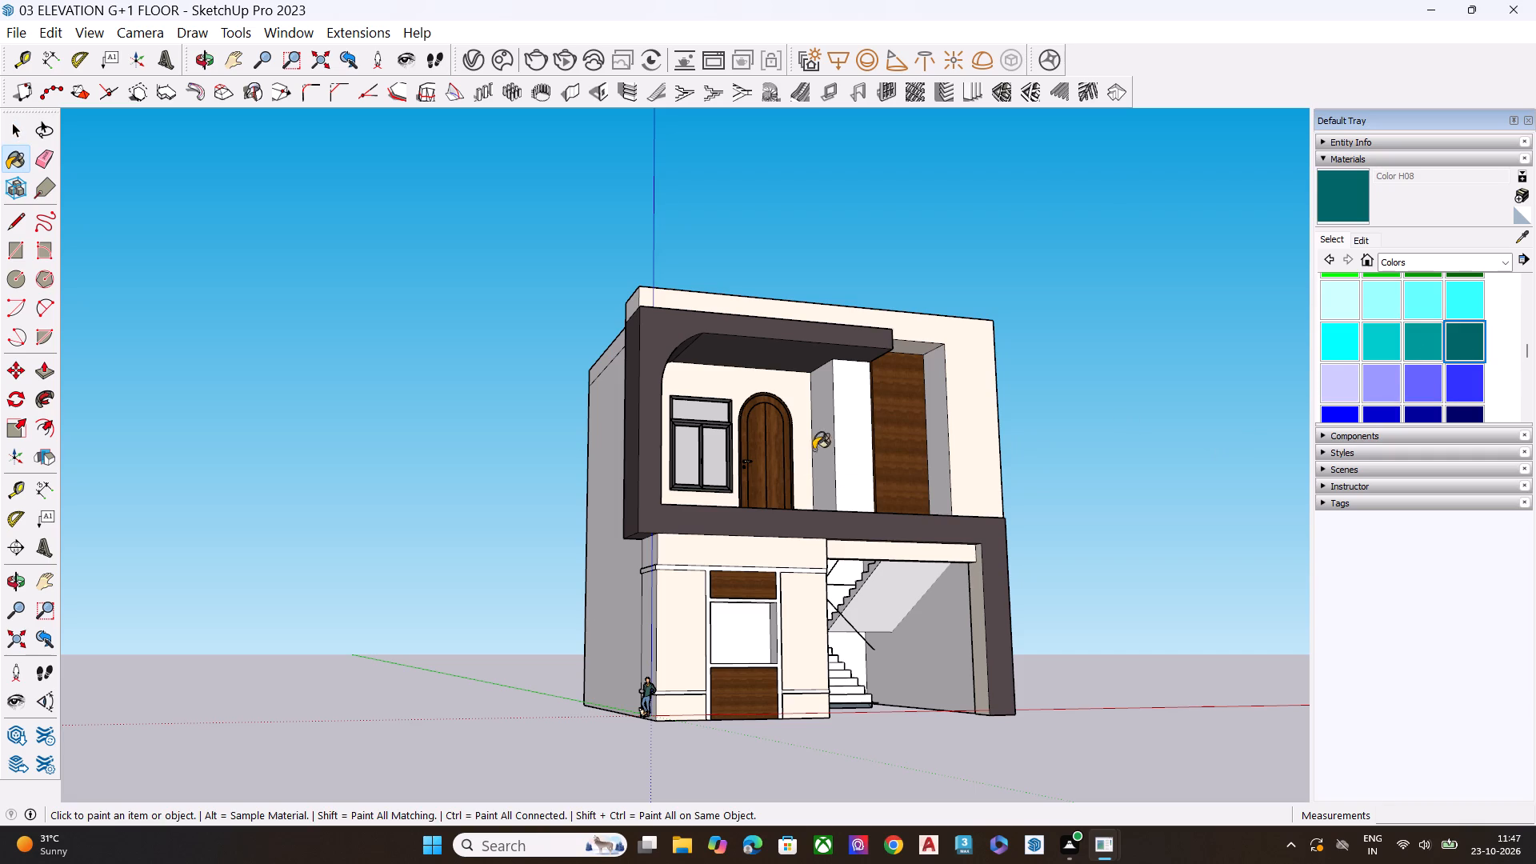
pyautogui.click(825, 433)
pyautogui.click(843, 434)
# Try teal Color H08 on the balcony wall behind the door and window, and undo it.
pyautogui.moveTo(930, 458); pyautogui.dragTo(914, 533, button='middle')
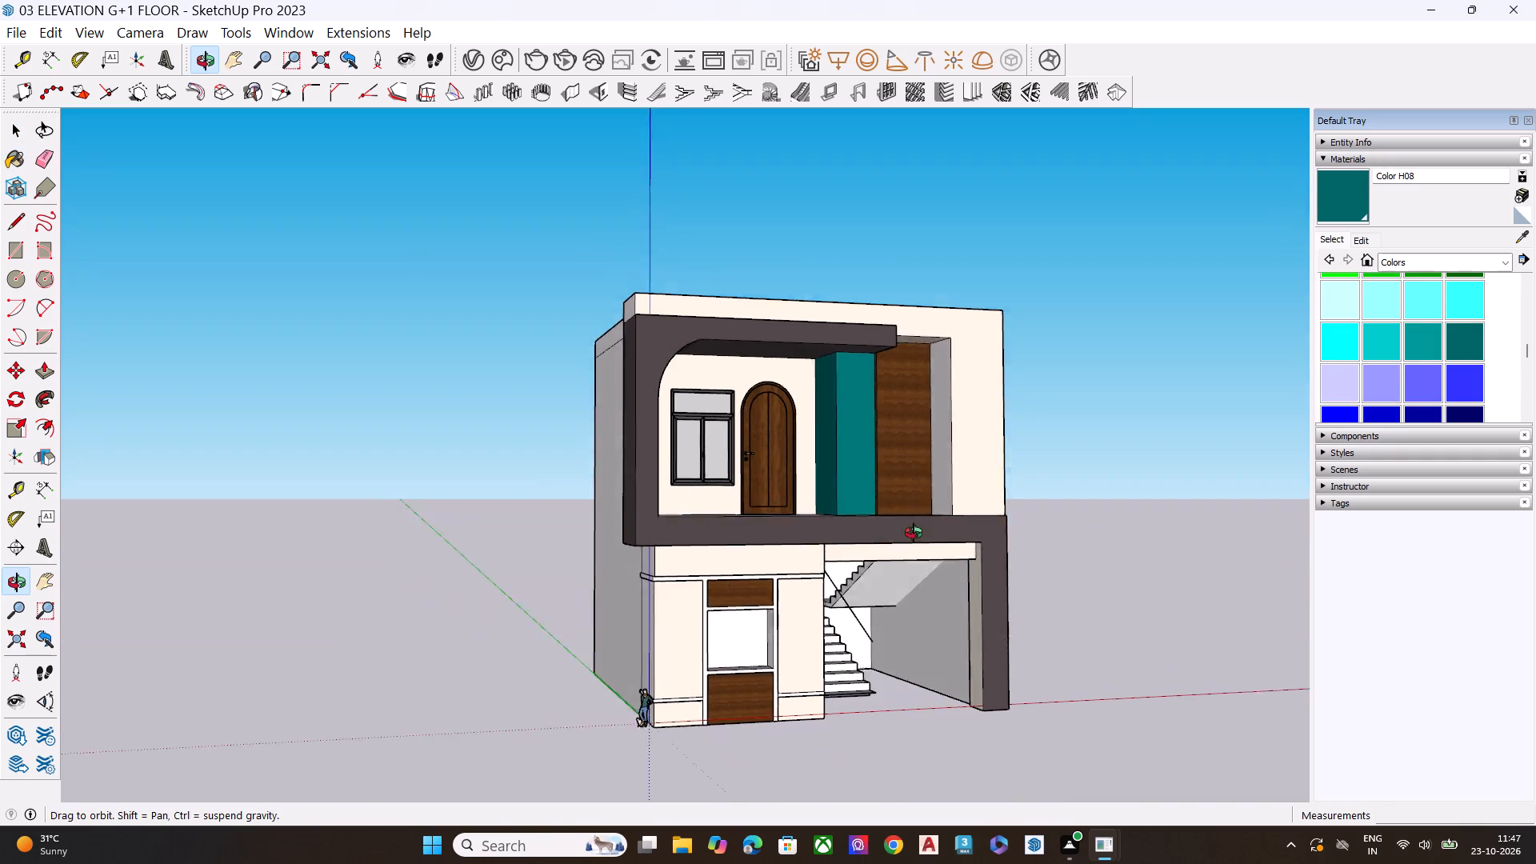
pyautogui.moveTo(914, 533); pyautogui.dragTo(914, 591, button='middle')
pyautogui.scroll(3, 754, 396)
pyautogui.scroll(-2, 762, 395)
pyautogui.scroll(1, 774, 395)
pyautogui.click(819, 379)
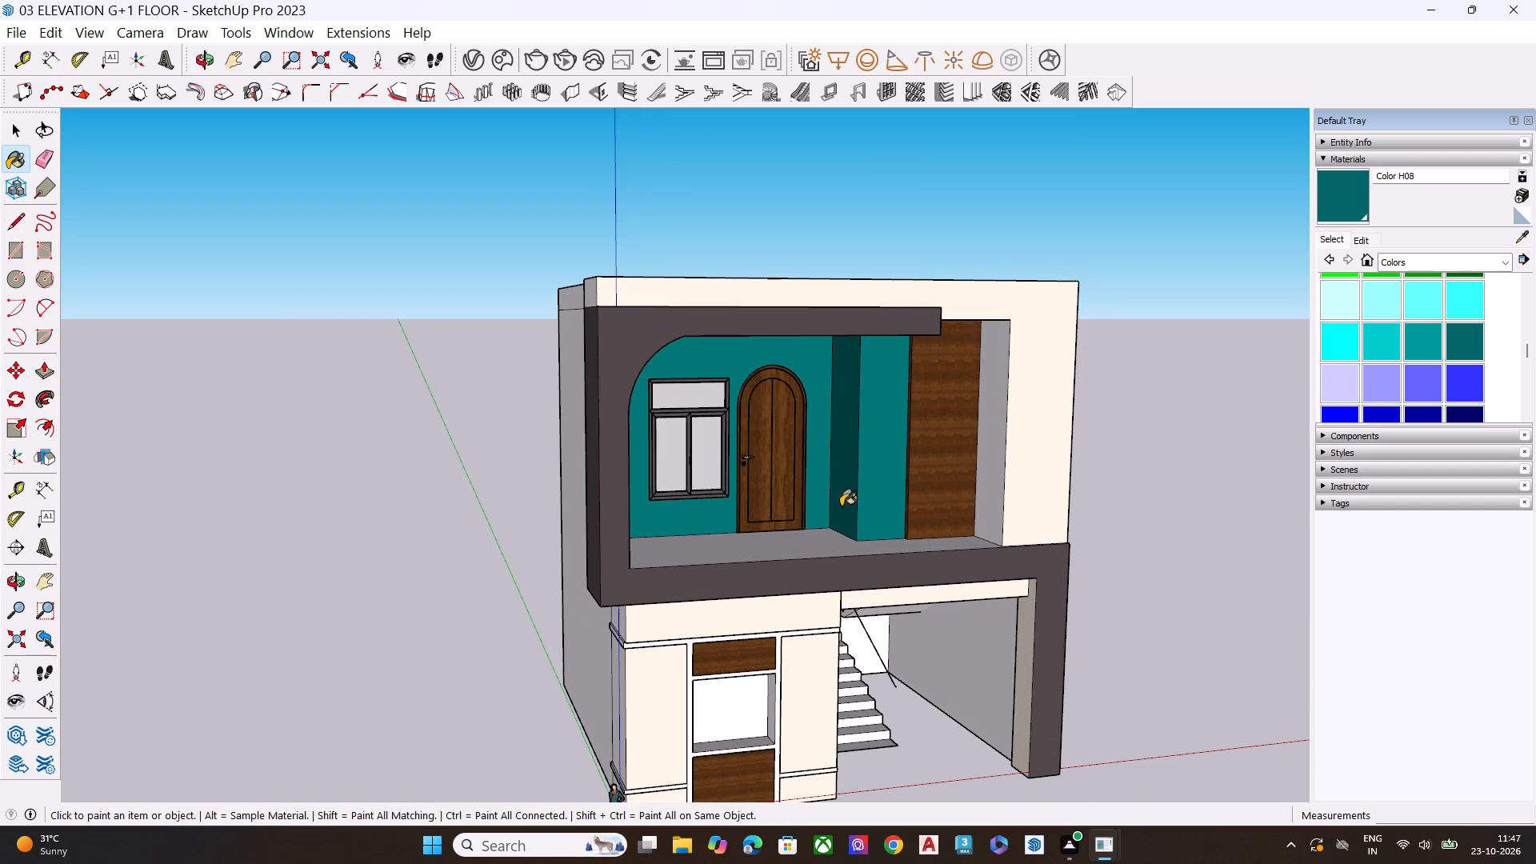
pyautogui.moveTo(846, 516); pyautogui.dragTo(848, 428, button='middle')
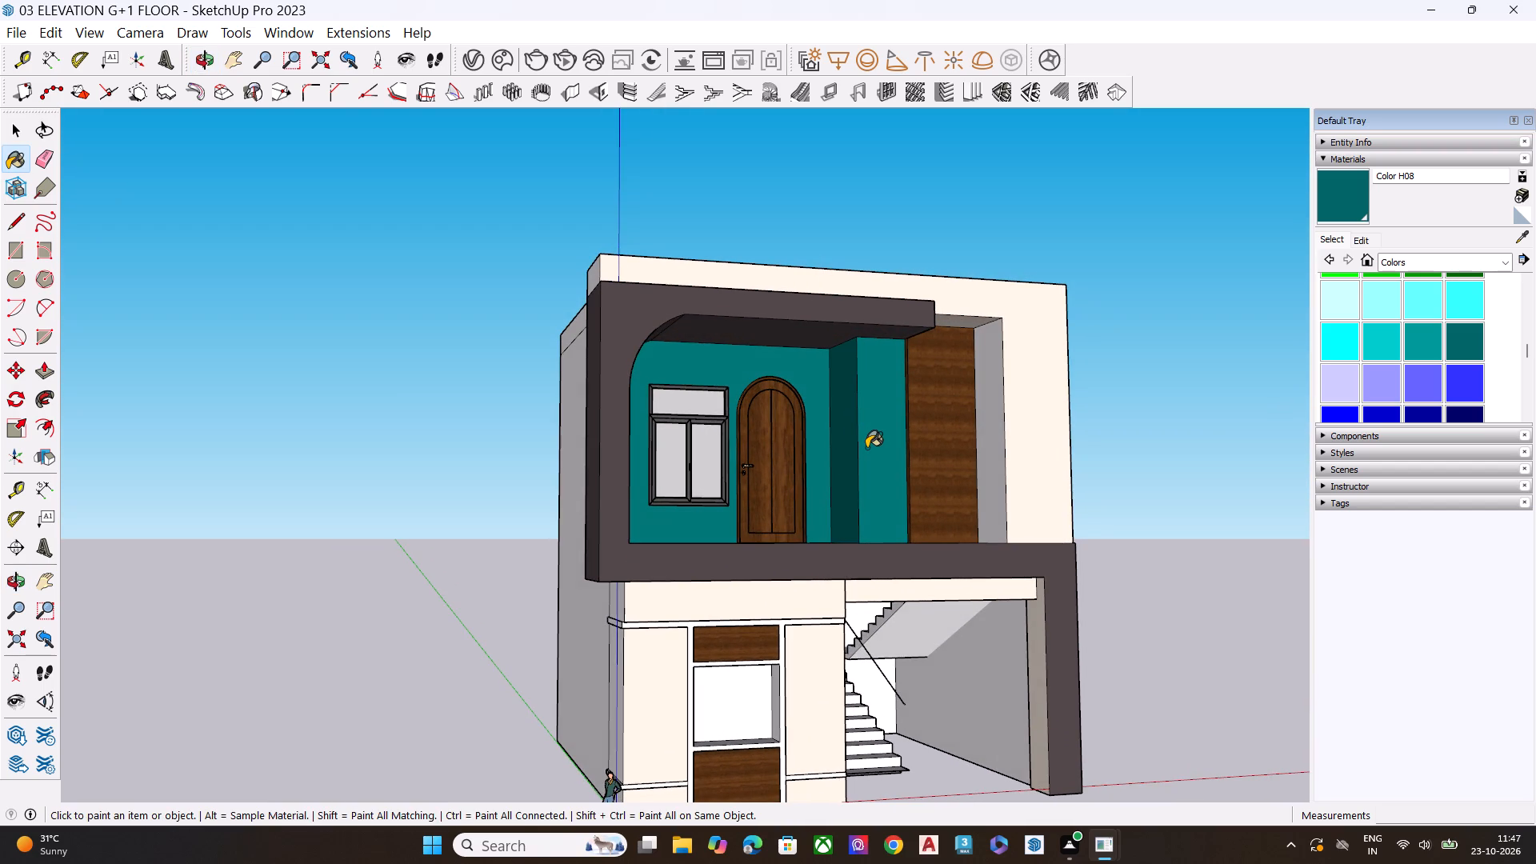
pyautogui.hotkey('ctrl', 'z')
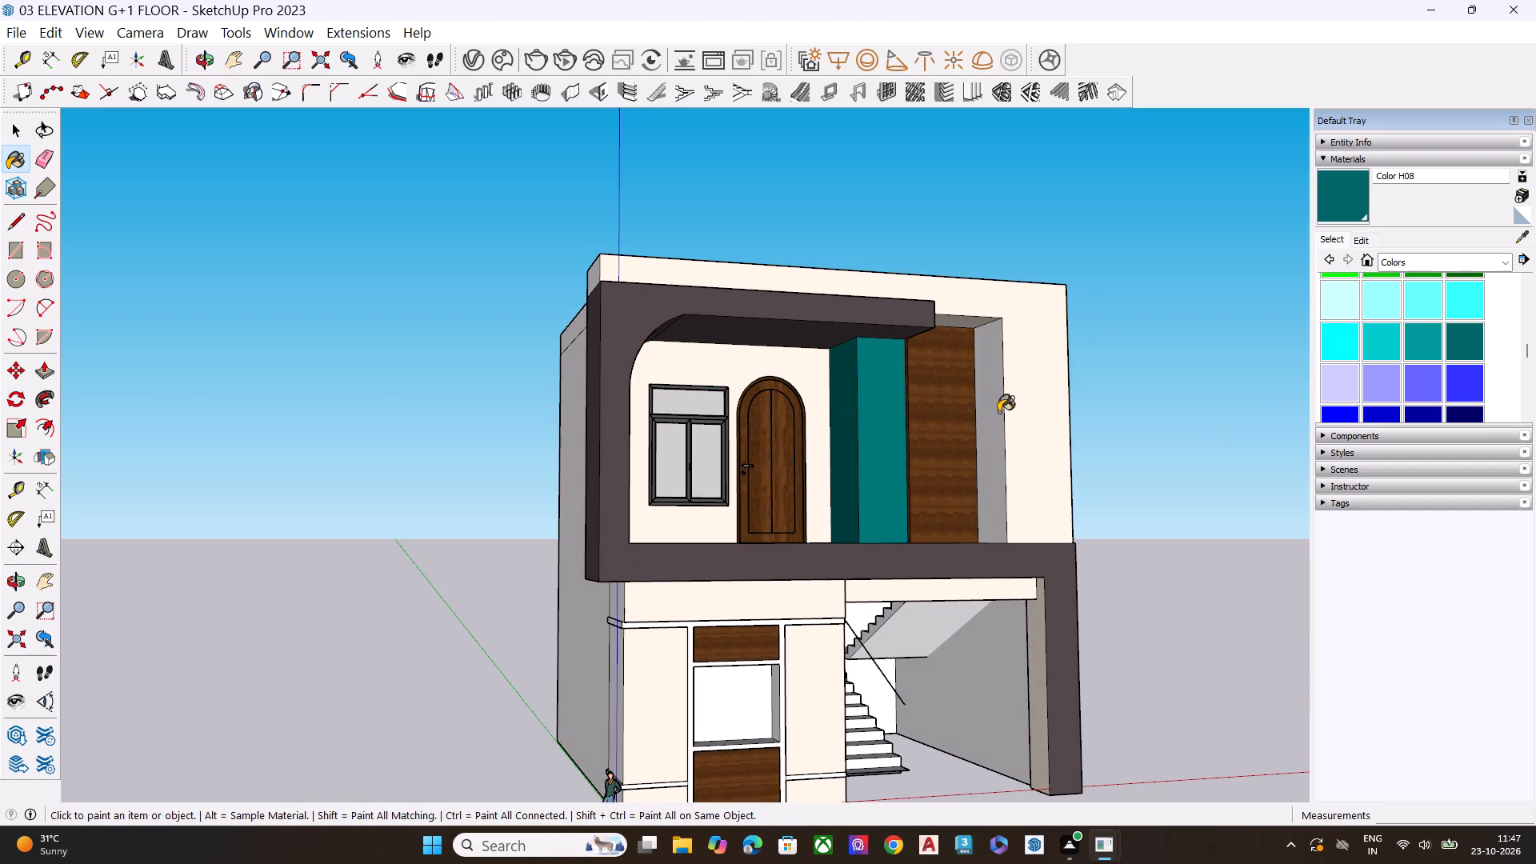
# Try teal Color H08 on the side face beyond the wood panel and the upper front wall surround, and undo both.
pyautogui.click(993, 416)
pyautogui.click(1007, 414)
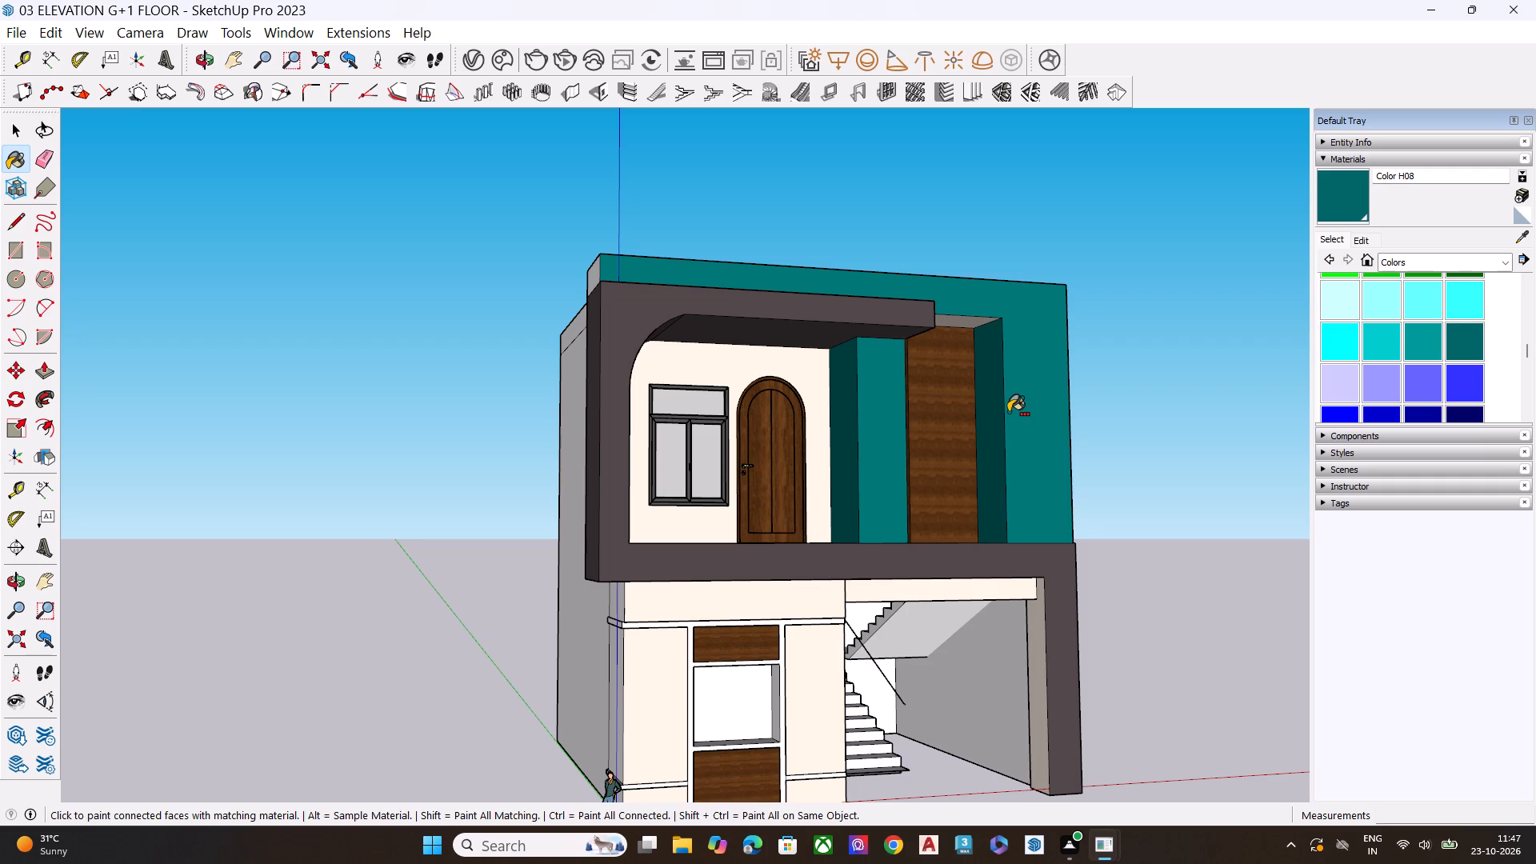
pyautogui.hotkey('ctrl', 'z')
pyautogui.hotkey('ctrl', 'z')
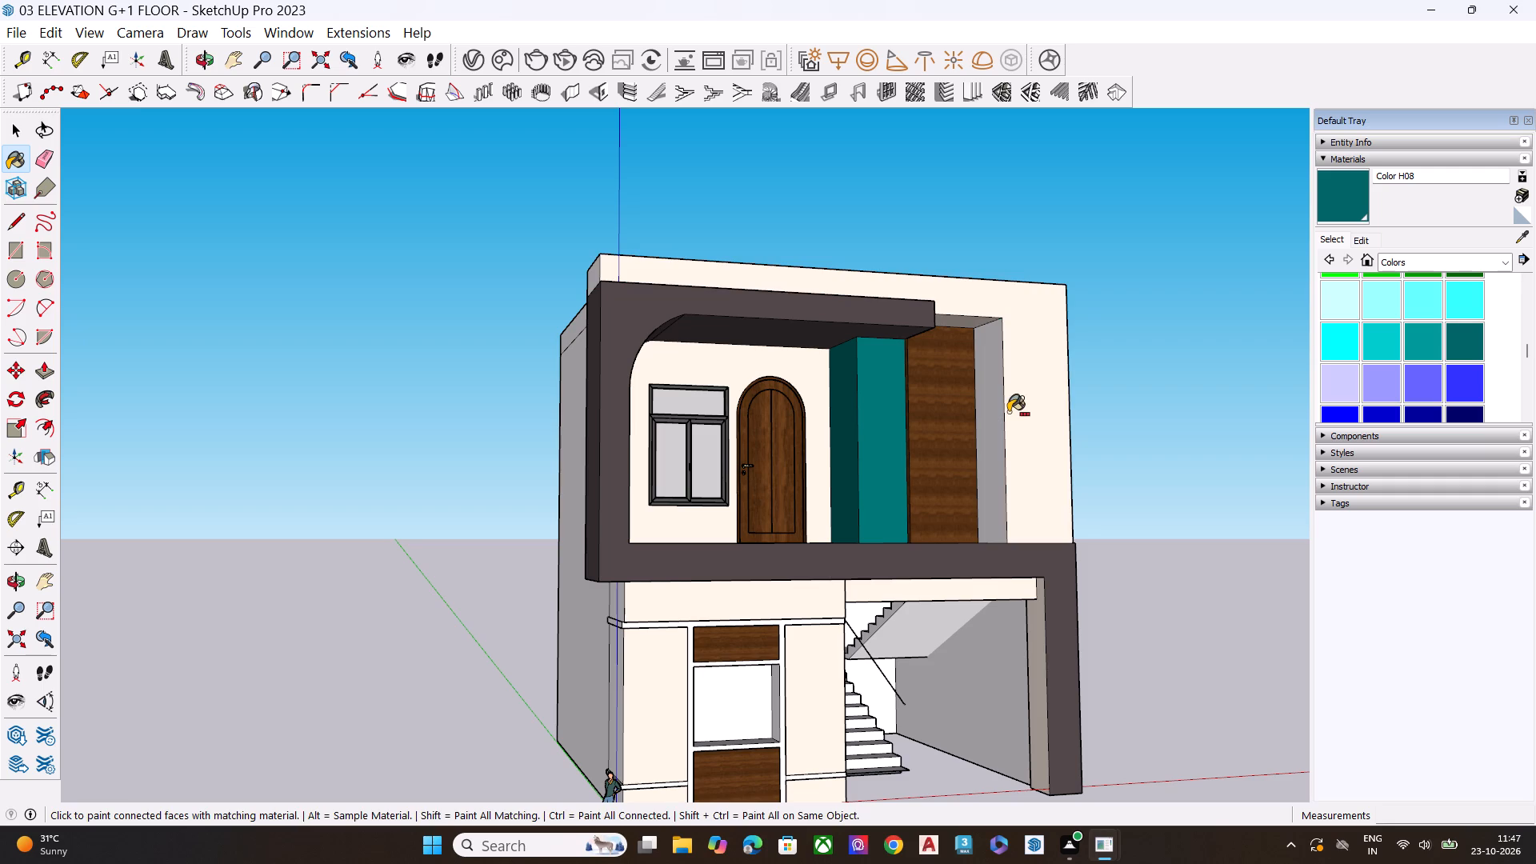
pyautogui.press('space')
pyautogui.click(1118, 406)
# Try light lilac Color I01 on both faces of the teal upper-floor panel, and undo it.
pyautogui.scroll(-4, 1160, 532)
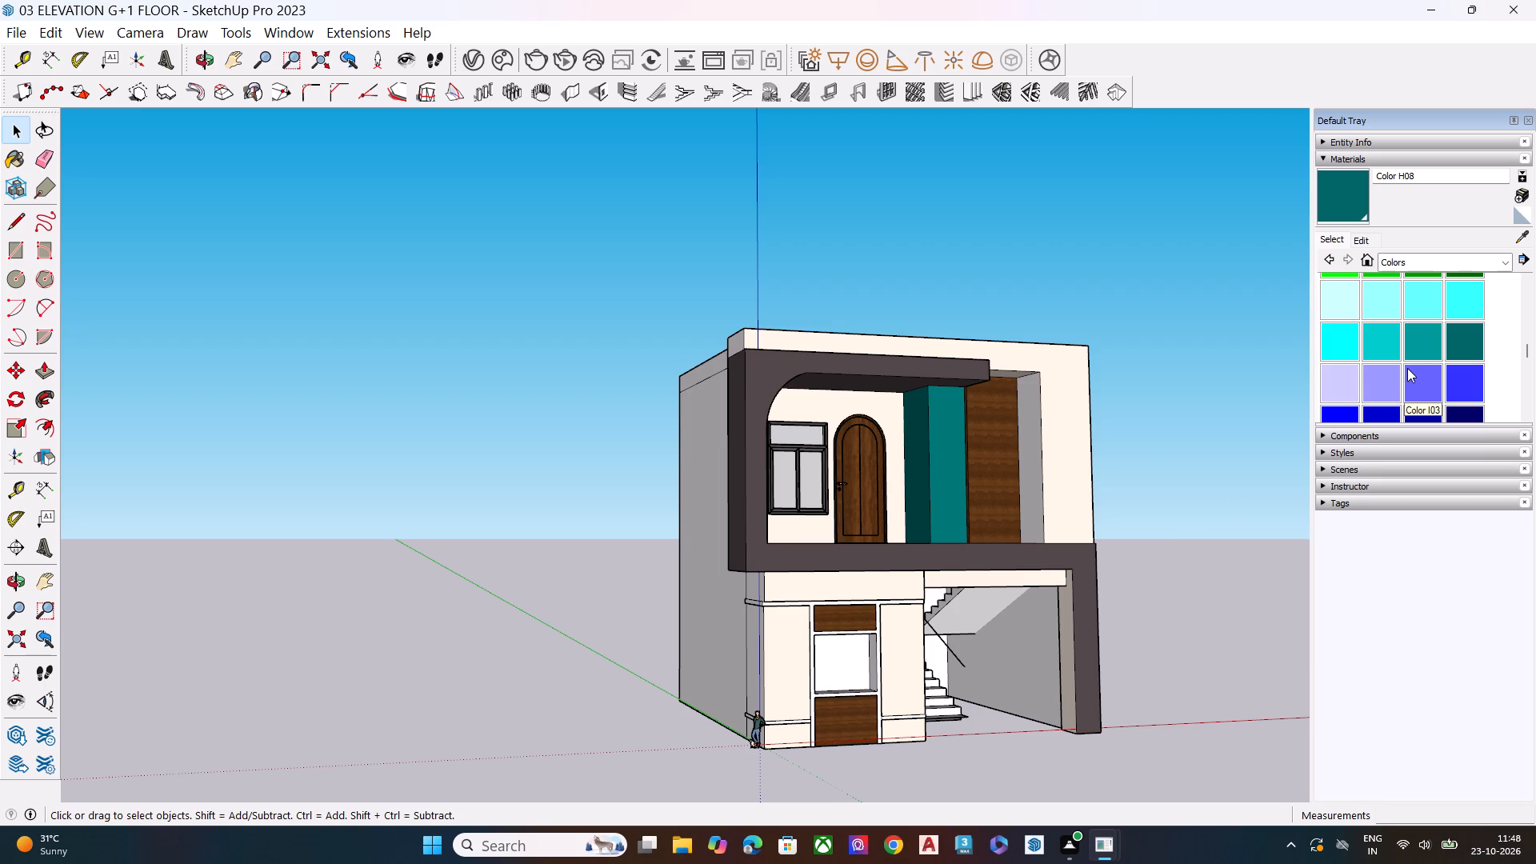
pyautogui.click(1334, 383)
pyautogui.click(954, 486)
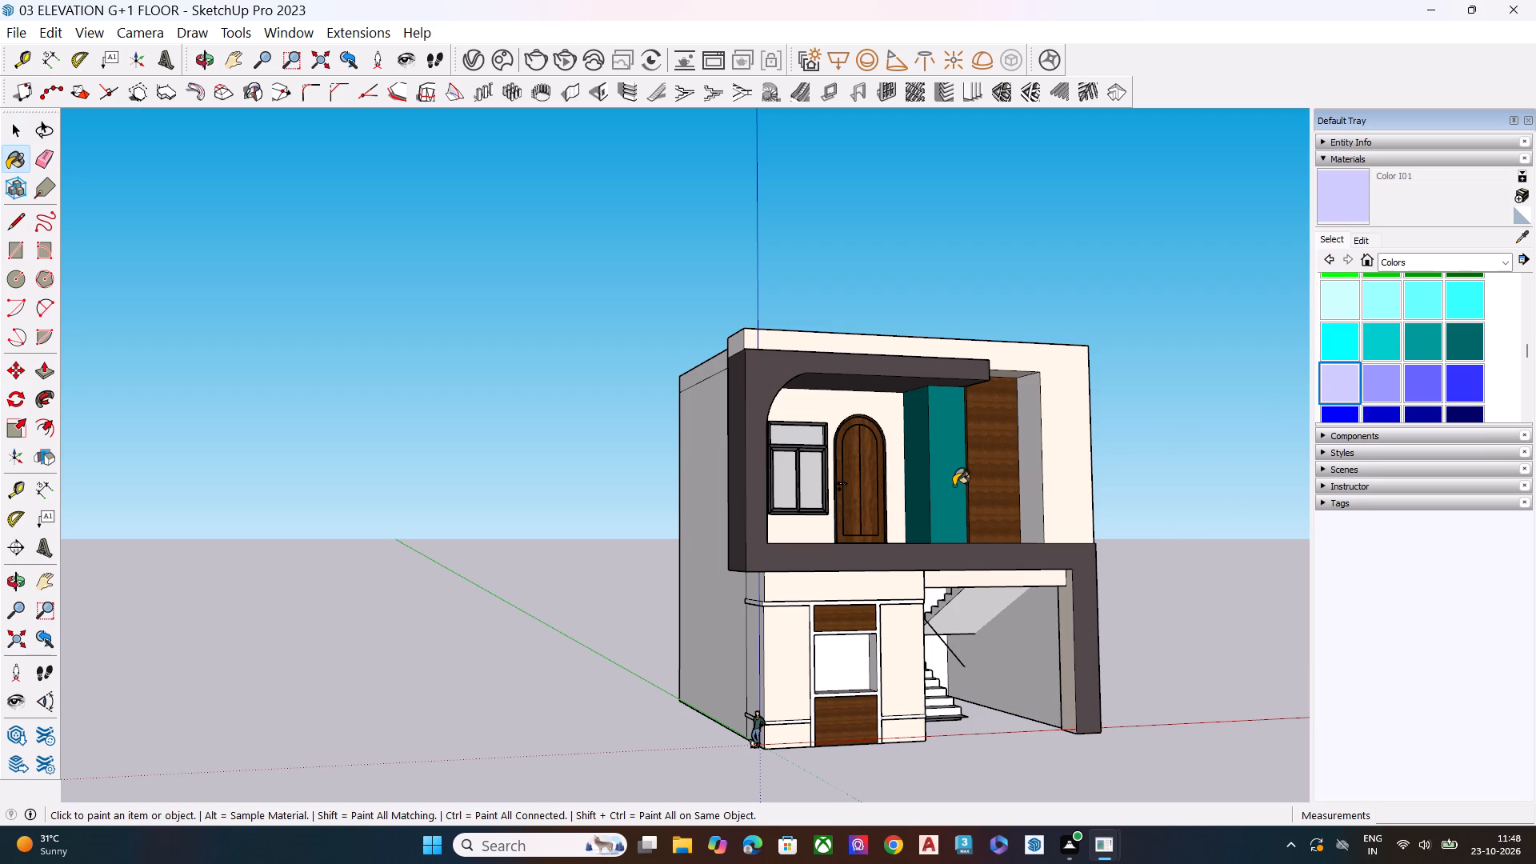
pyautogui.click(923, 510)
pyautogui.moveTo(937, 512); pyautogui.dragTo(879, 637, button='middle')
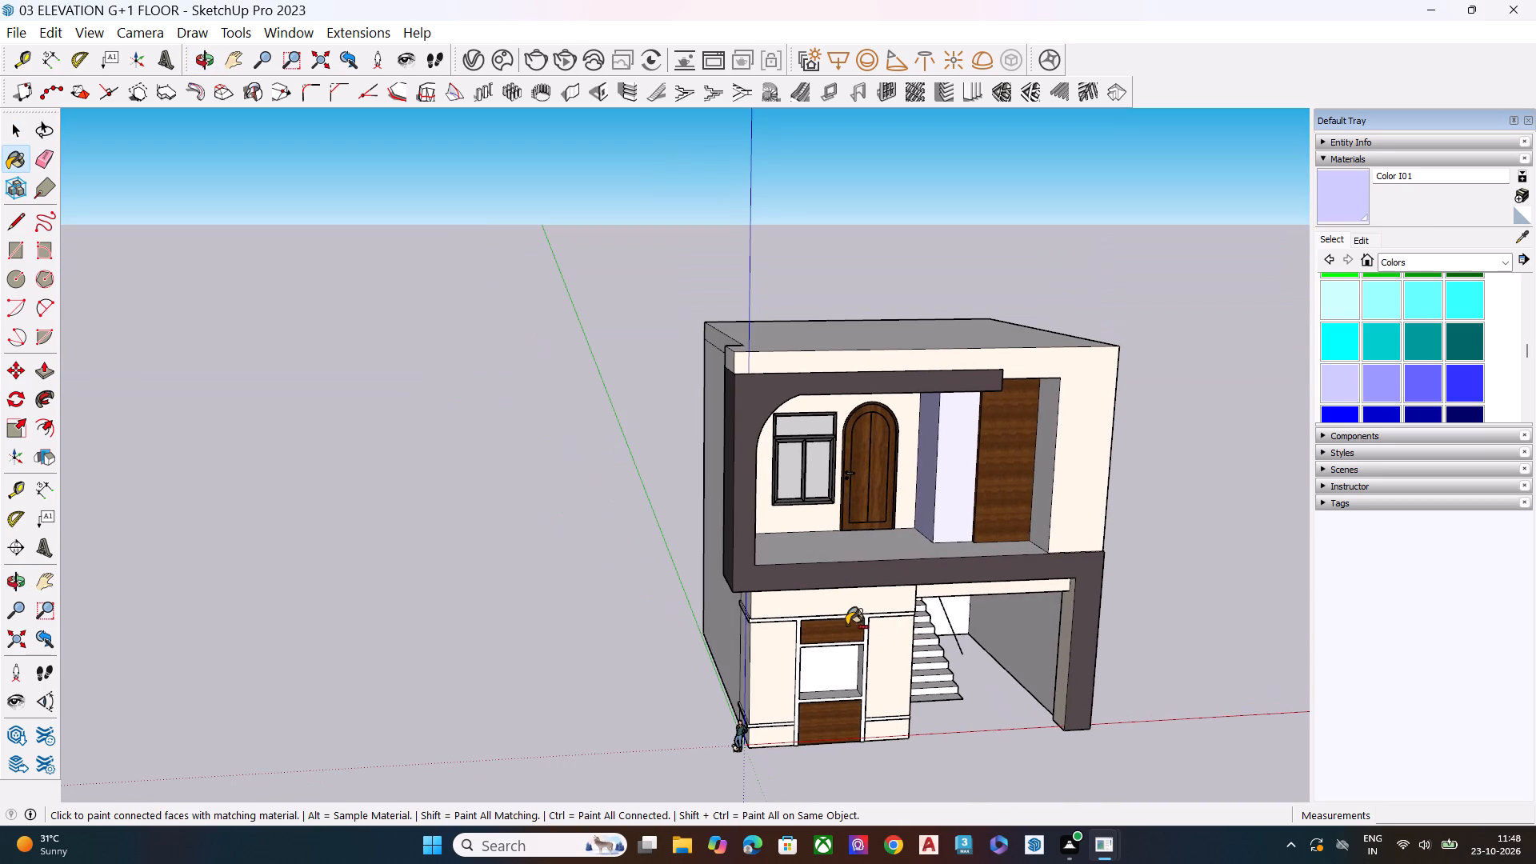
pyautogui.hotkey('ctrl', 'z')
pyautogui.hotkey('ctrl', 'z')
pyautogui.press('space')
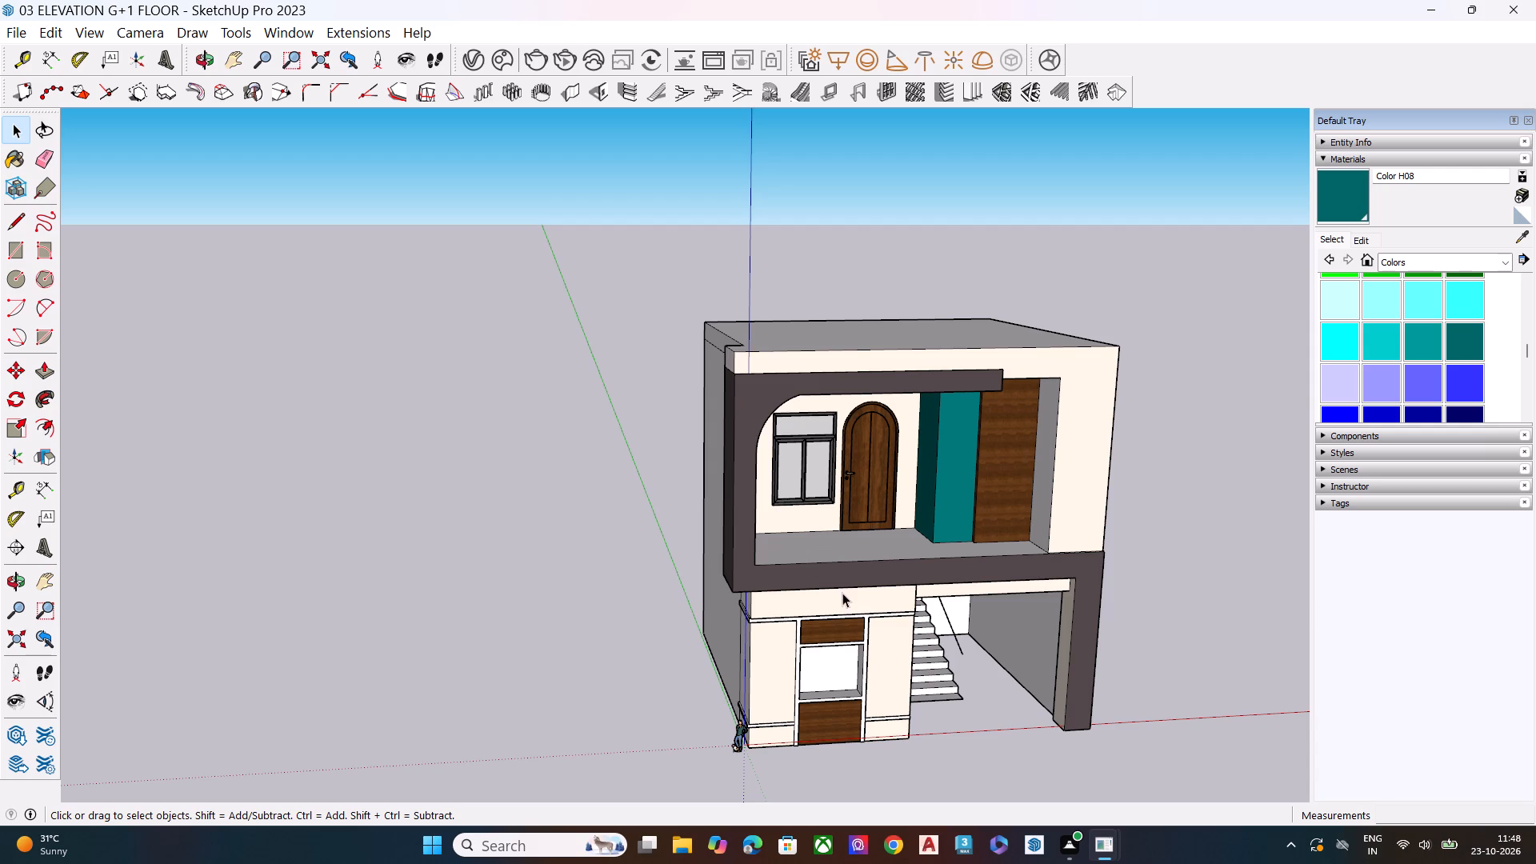
# Undo the teal paint on both faces of the upper-floor panel beside the wood.
pyautogui.moveTo(842, 591); pyautogui.dragTo(858, 440, button='middle')
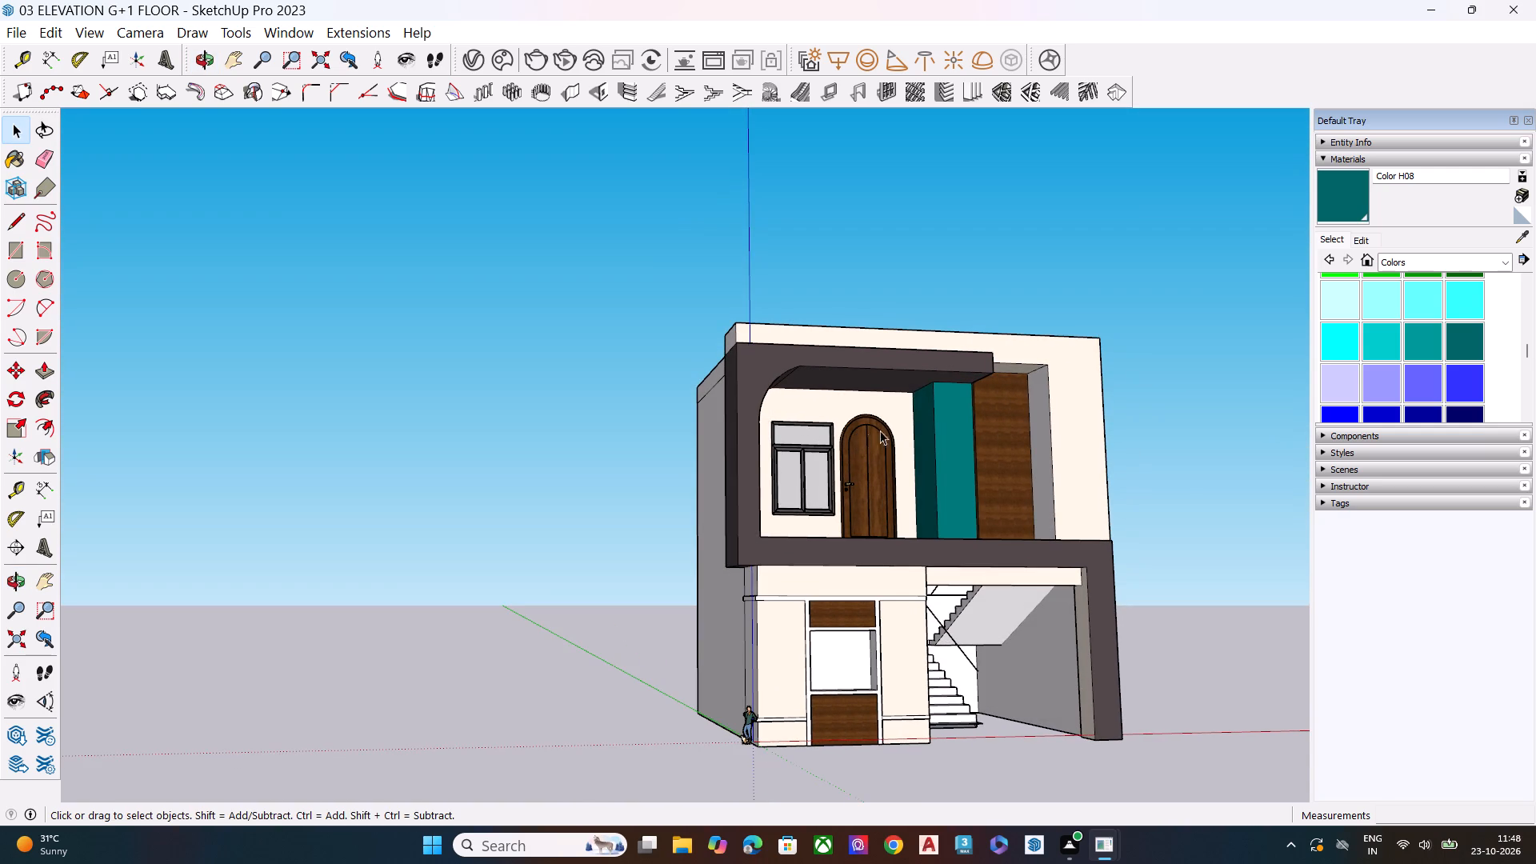
pyautogui.scroll(8, 895, 427)
pyautogui.scroll(-8, 1022, 461)
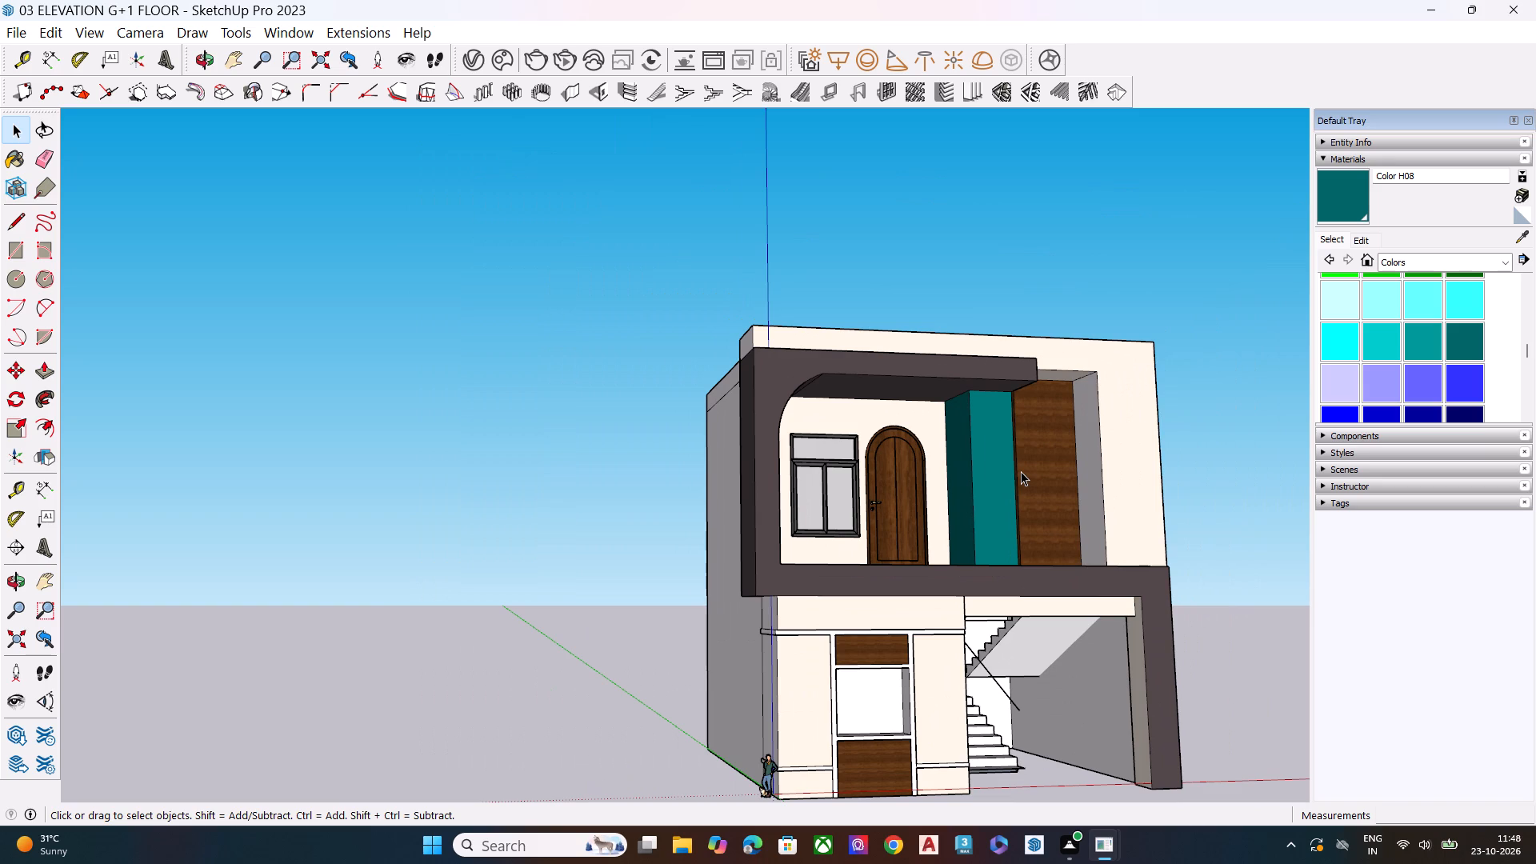
pyautogui.hotkey('ctrl', 'z')
pyautogui.hotkey('ctrl', 'z')
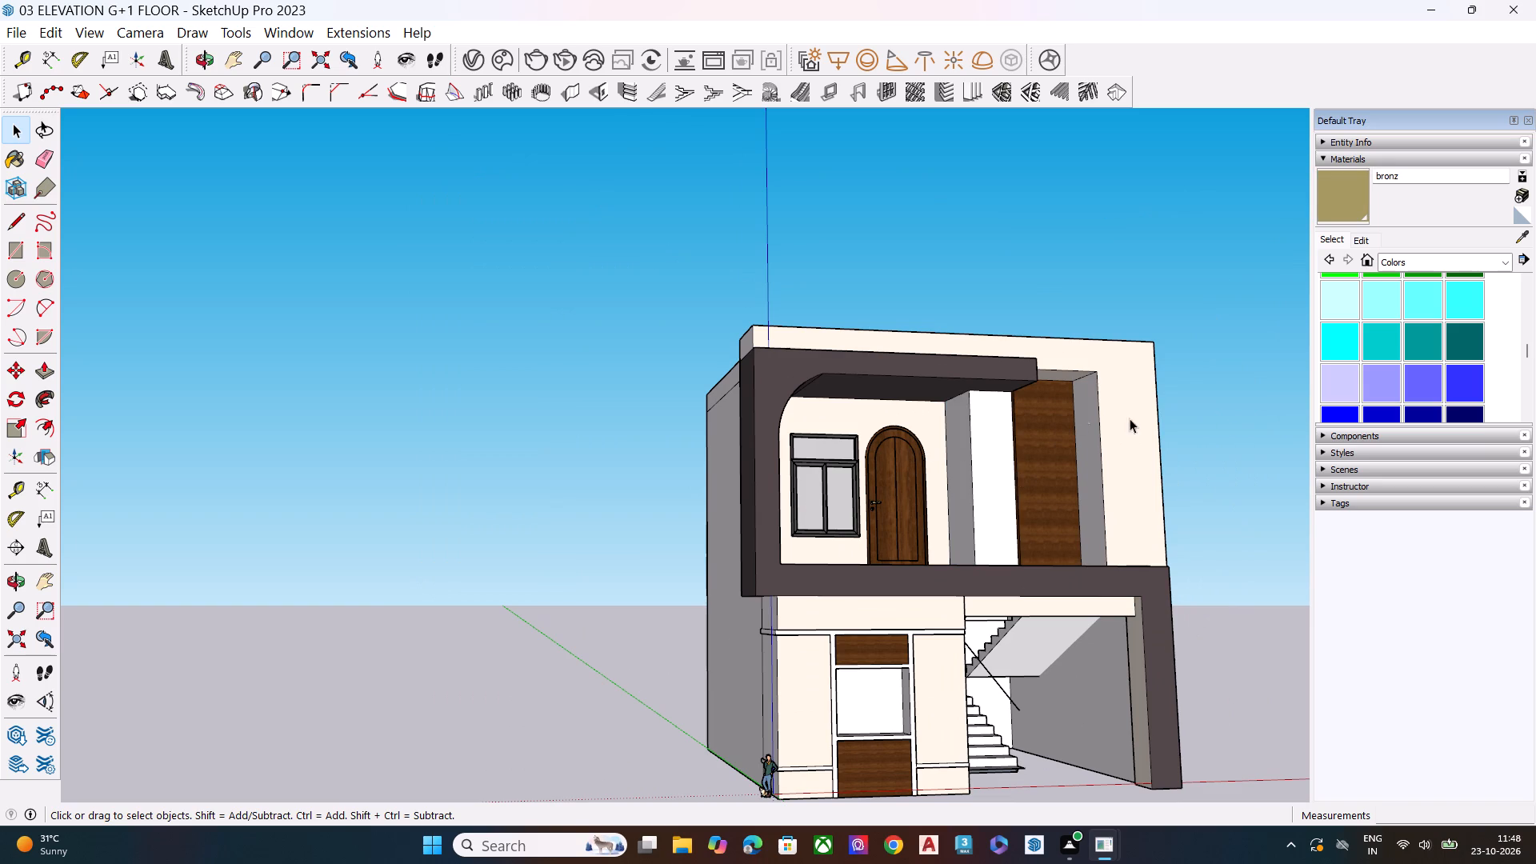
# Browse the green, yellow, orange and red swatches in the Colors library for an alternative accent colour.
pyautogui.scroll(1, 1436, 397)
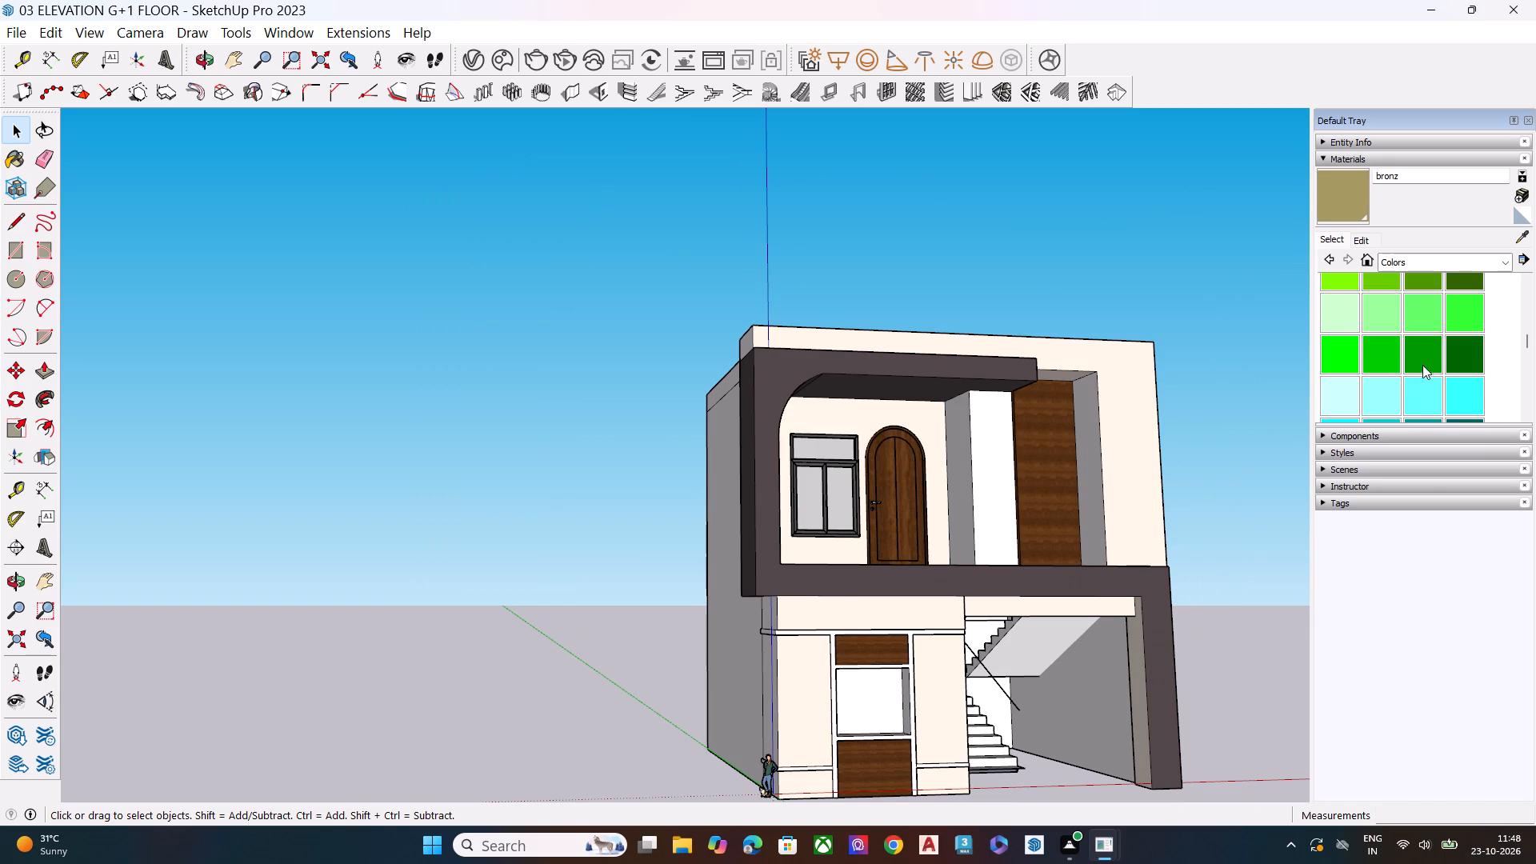
pyautogui.scroll(3, 1461, 363)
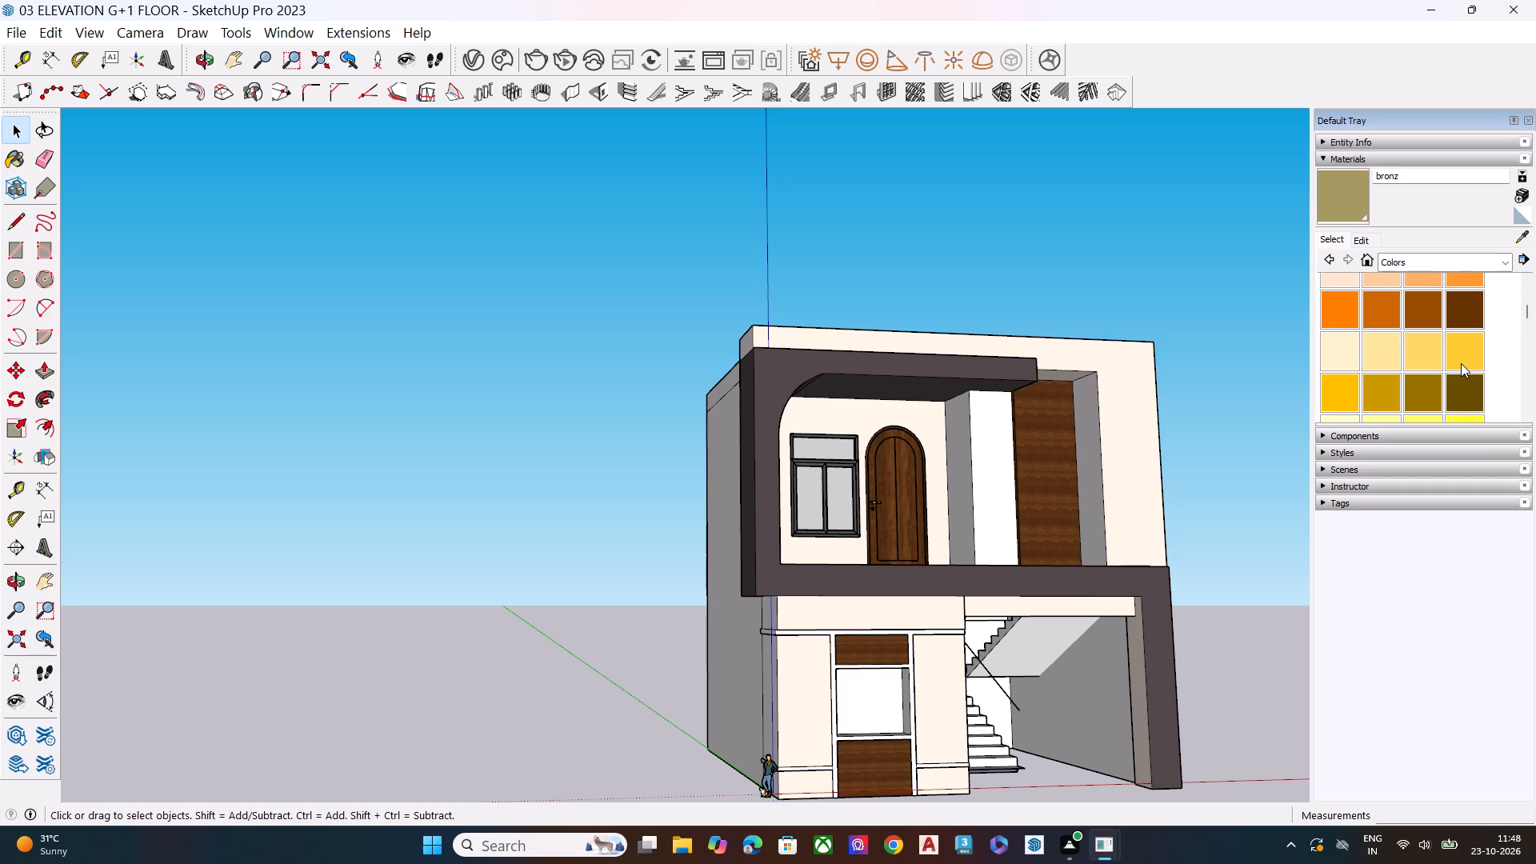
pyautogui.scroll(1, 1461, 363)
pyautogui.rightClick(1461, 363)
pyautogui.click(1262, 275)
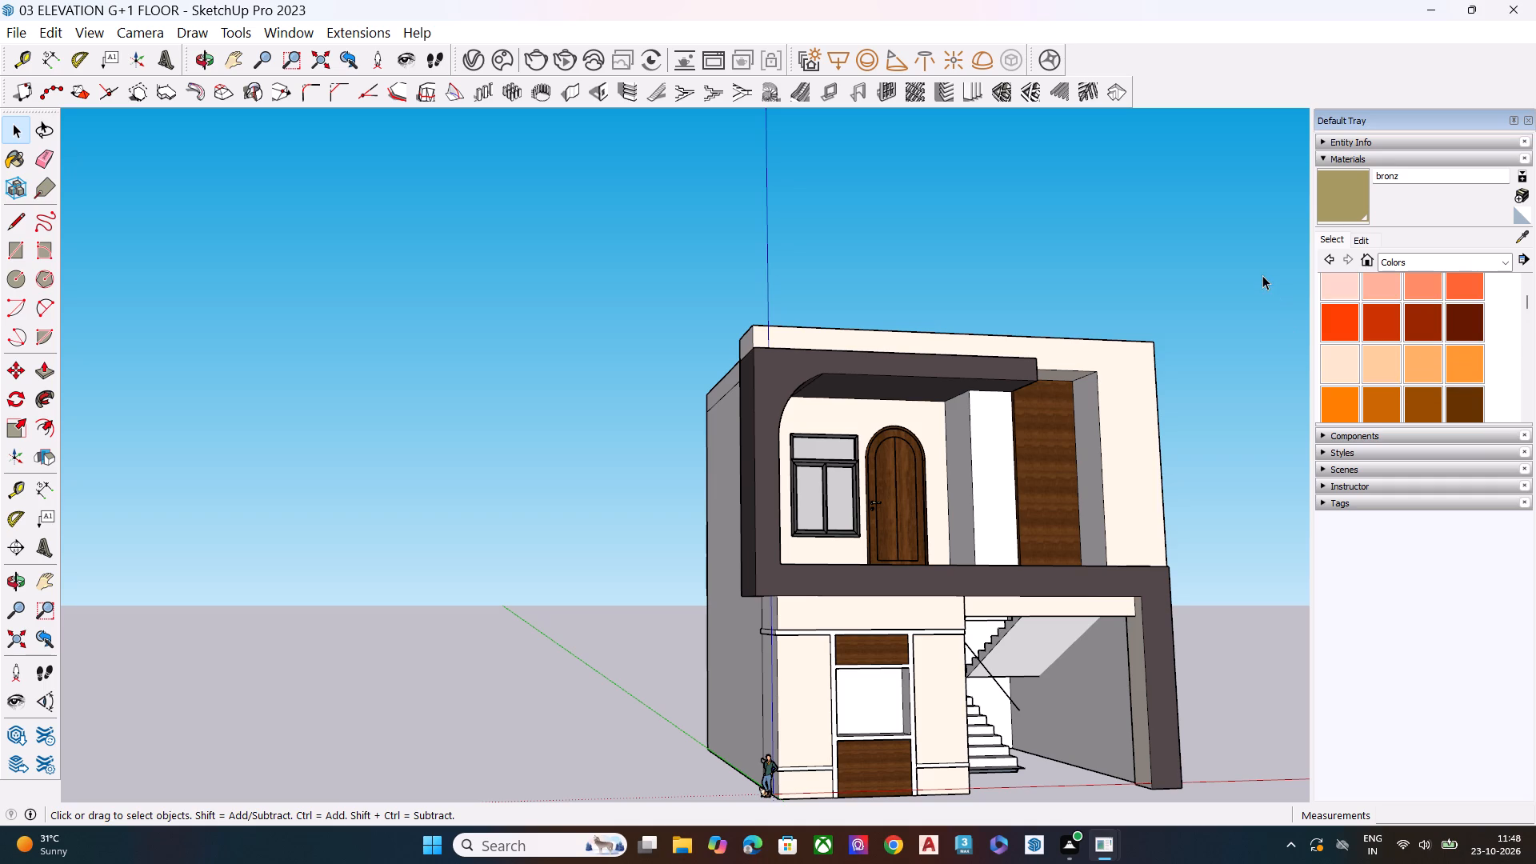
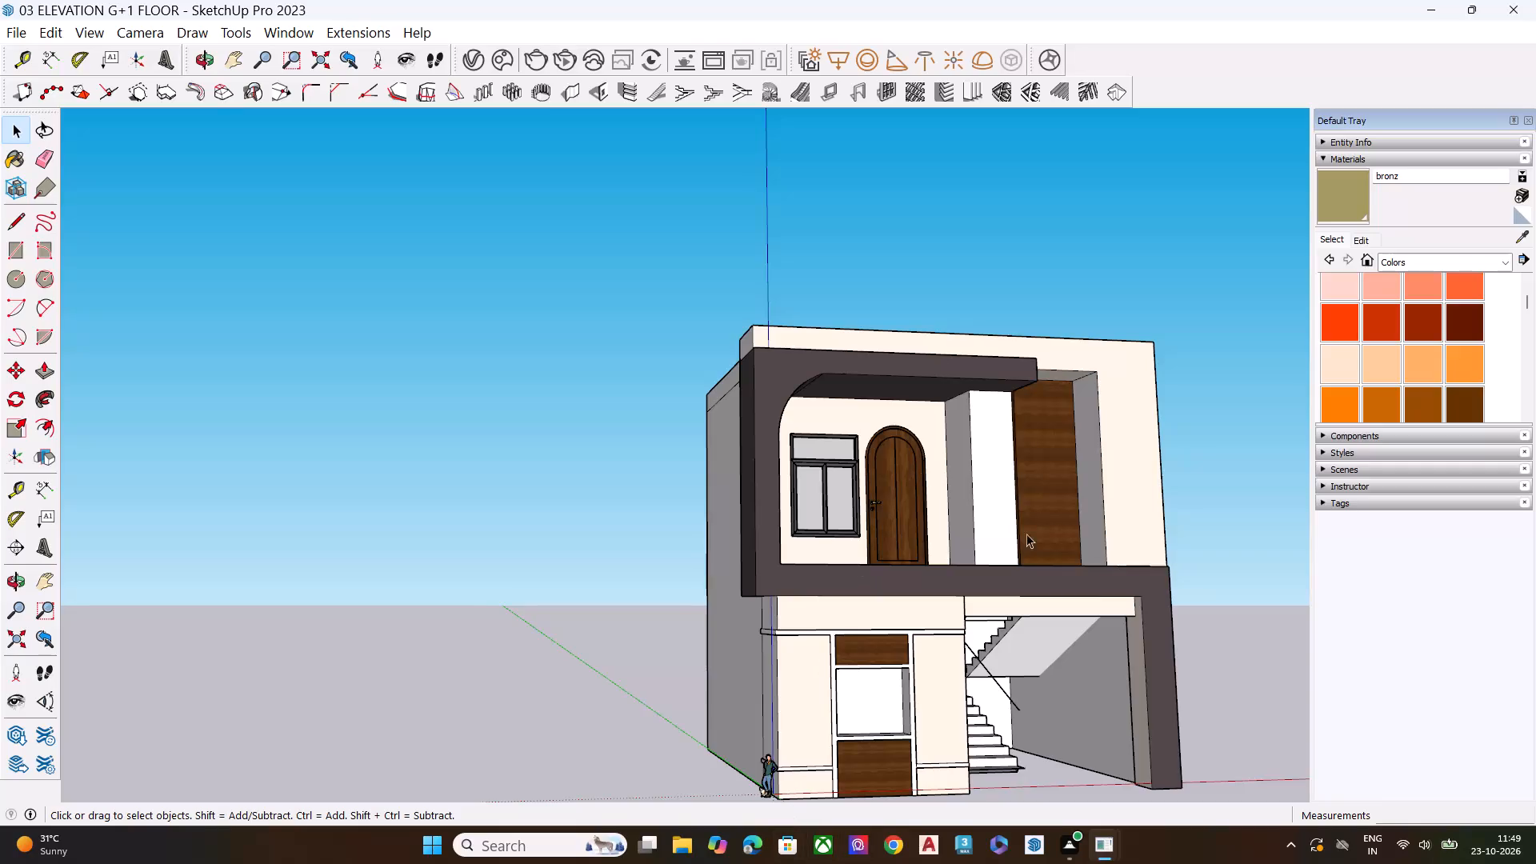
# Inspect the house's front elevation, ground-floor staircase area and side wall from several angles to review the applied wood and colour finishes.
pyautogui.scroll(-7, 996, 466)
pyautogui.moveTo(1043, 597); pyautogui.dragTo(862, 711, button='middle')
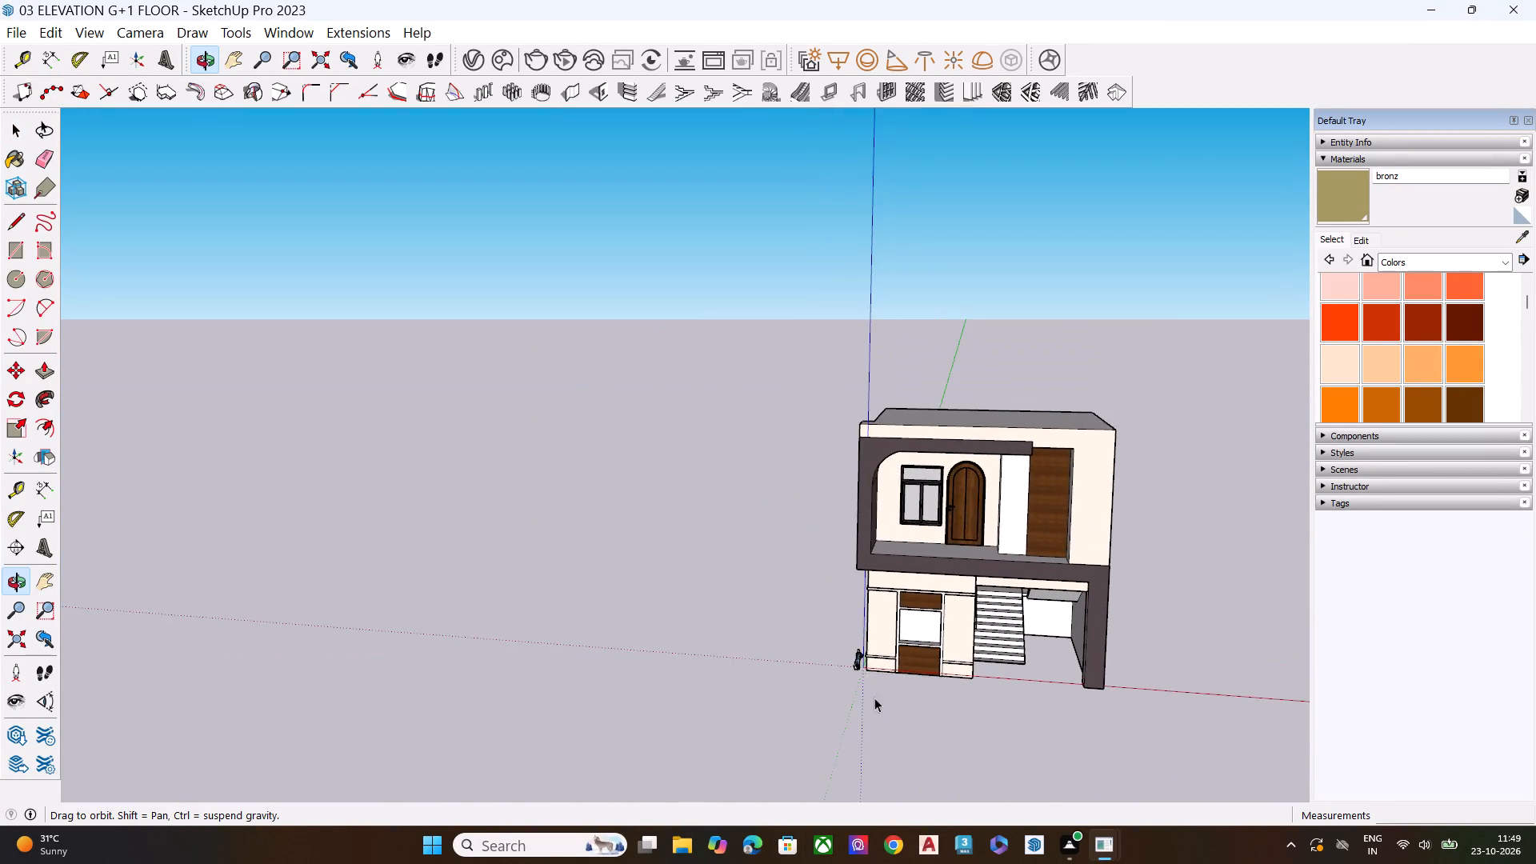
pyautogui.scroll(8, 1038, 646)
pyautogui.scroll(-1, 1074, 629)
pyautogui.scroll(2, 1074, 629)
pyautogui.scroll(-1, 1074, 629)
pyautogui.scroll(5, 1074, 629)
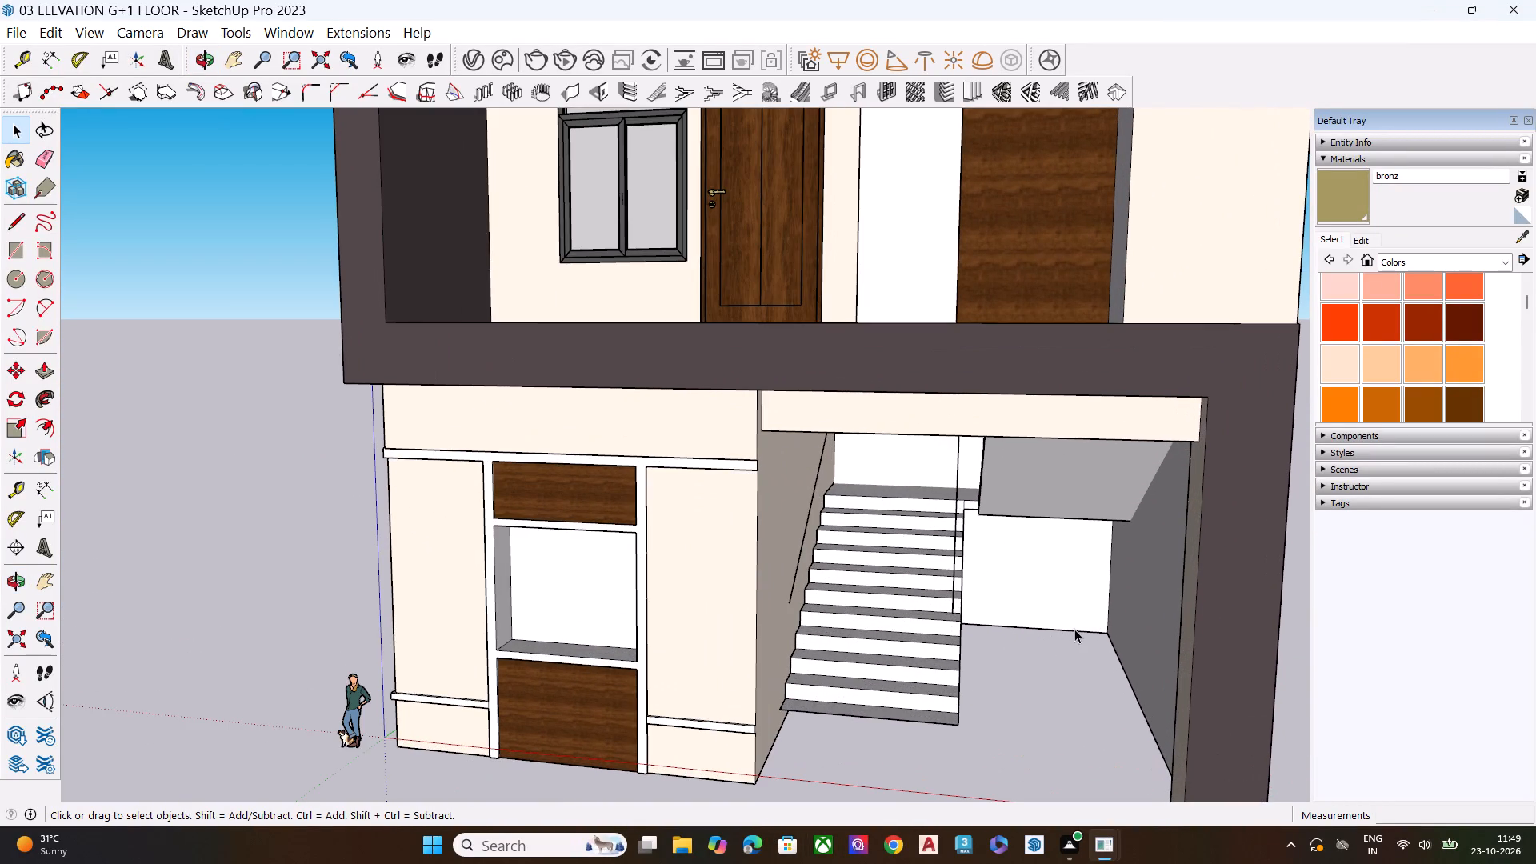
pyautogui.scroll(-7, 1074, 629)
pyautogui.moveTo(1089, 766); pyautogui.dragTo(1126, 570, button='middle')
pyautogui.scroll(6, 1126, 570)
pyautogui.scroll(-8, 974, 614)
pyautogui.moveTo(826, 570); pyautogui.dragTo(906, 744, button='middle')
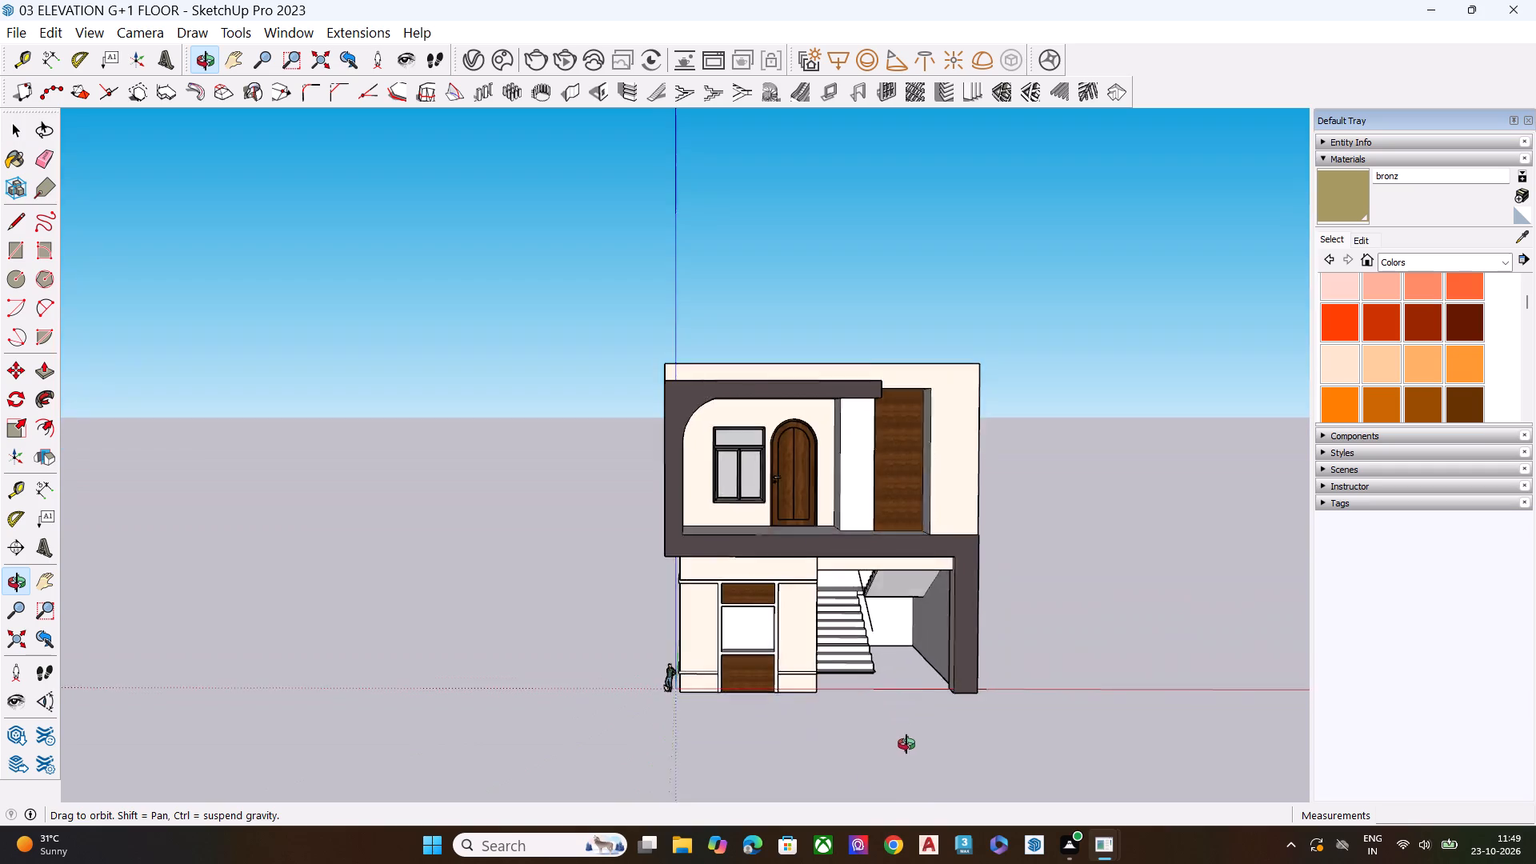
pyautogui.moveTo(906, 744); pyautogui.dragTo(703, 596, button='middle')
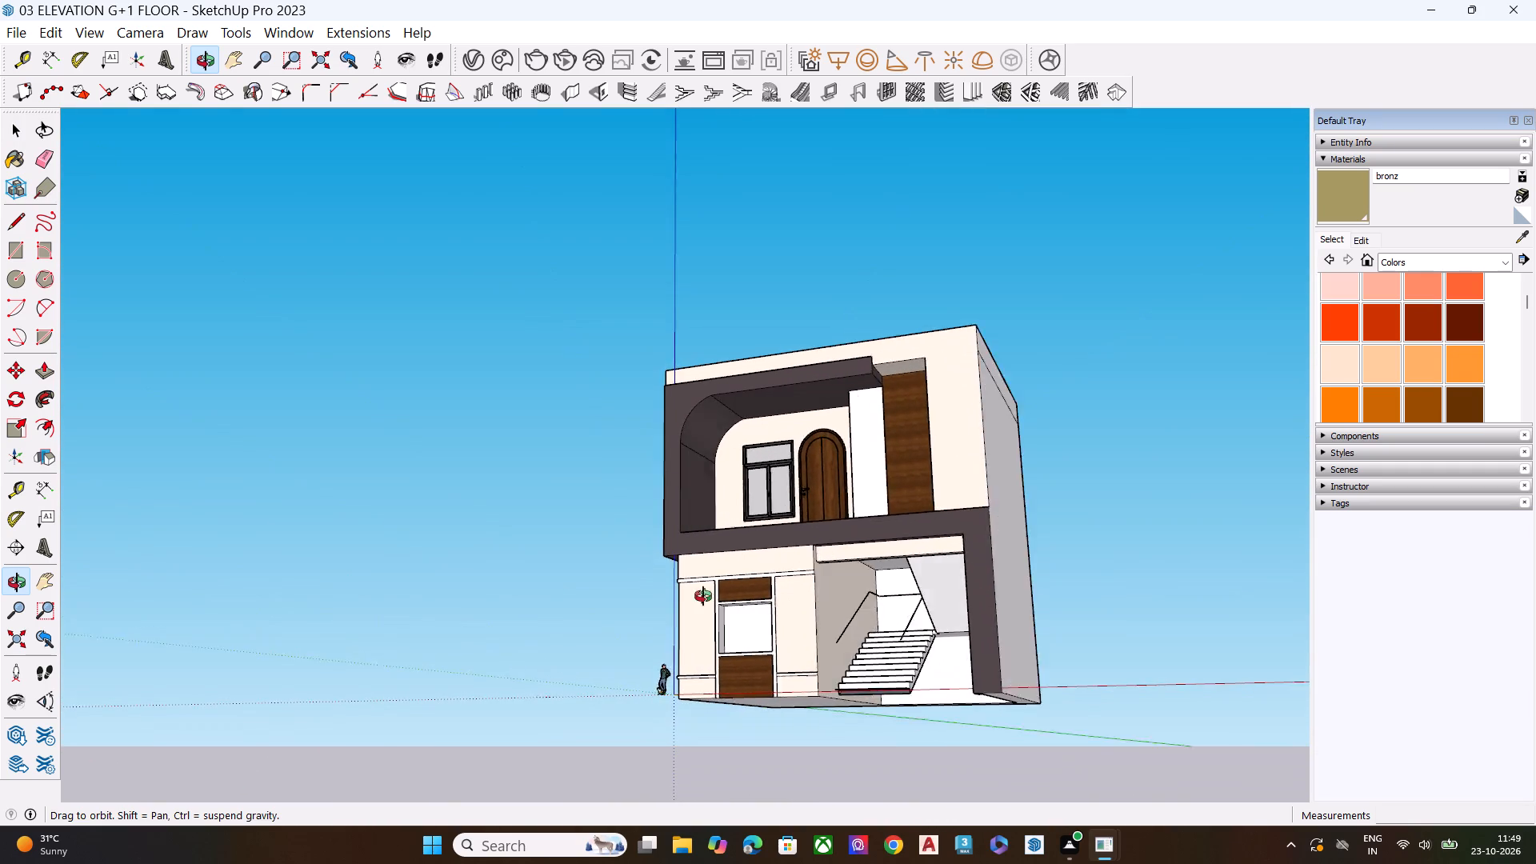
pyautogui.moveTo(703, 596); pyautogui.dragTo(369, 596, button='middle')
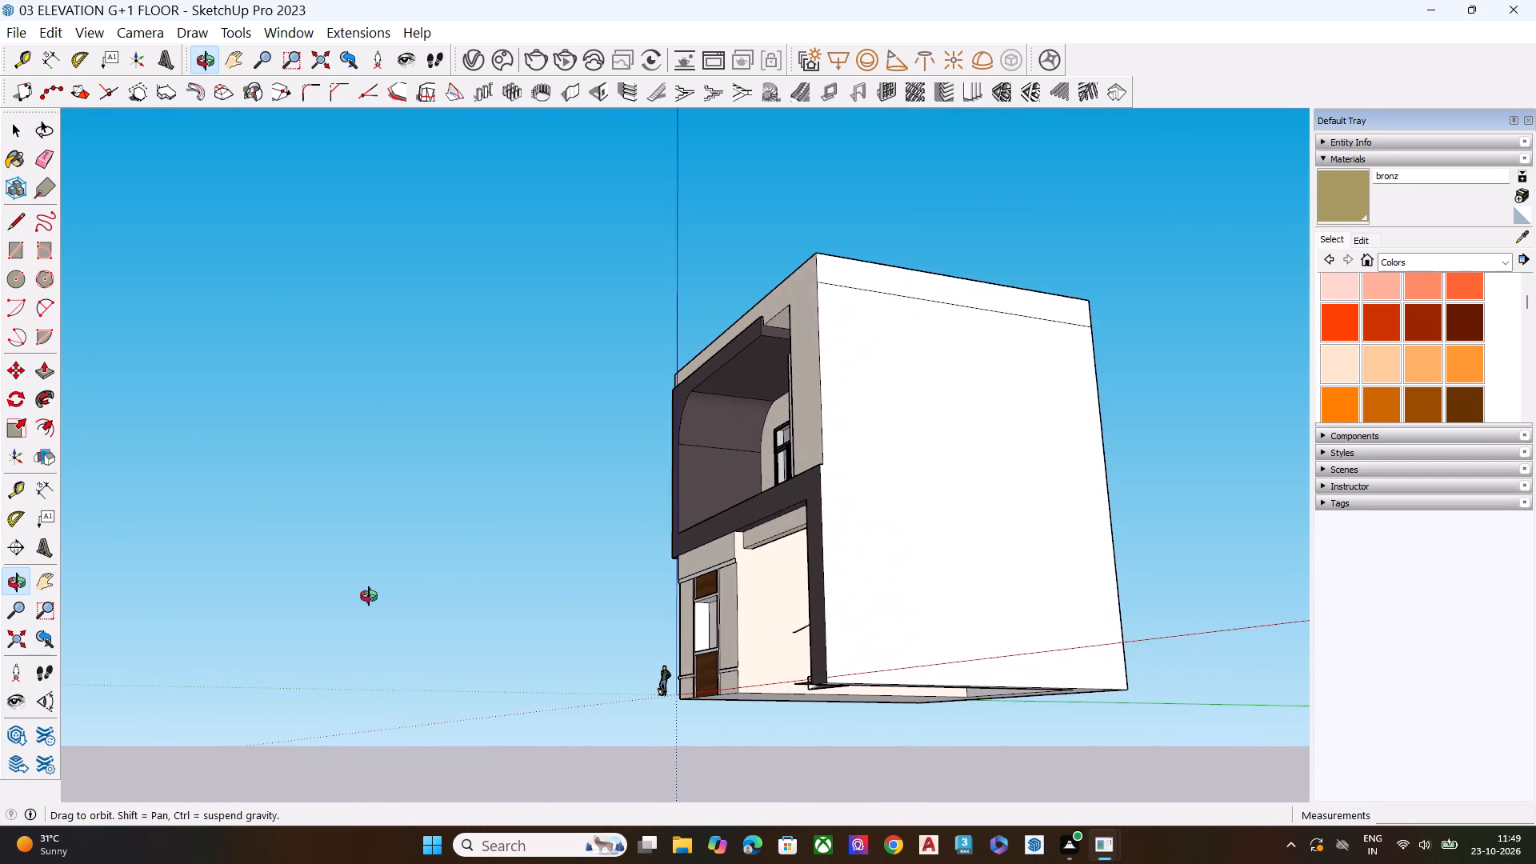
pyautogui.moveTo(369, 596); pyautogui.dragTo(636, 592, button='middle')
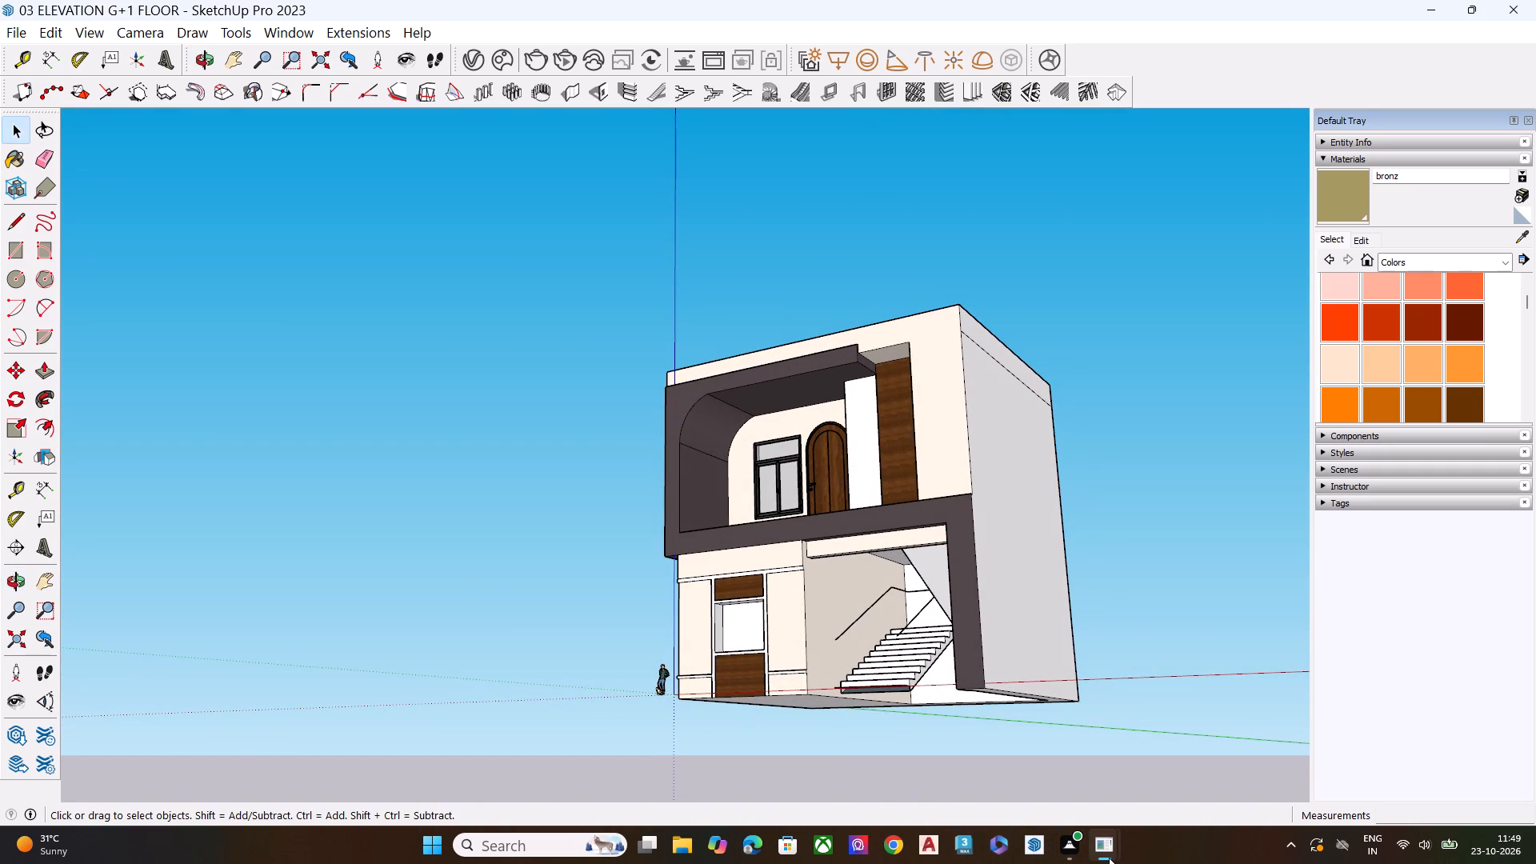
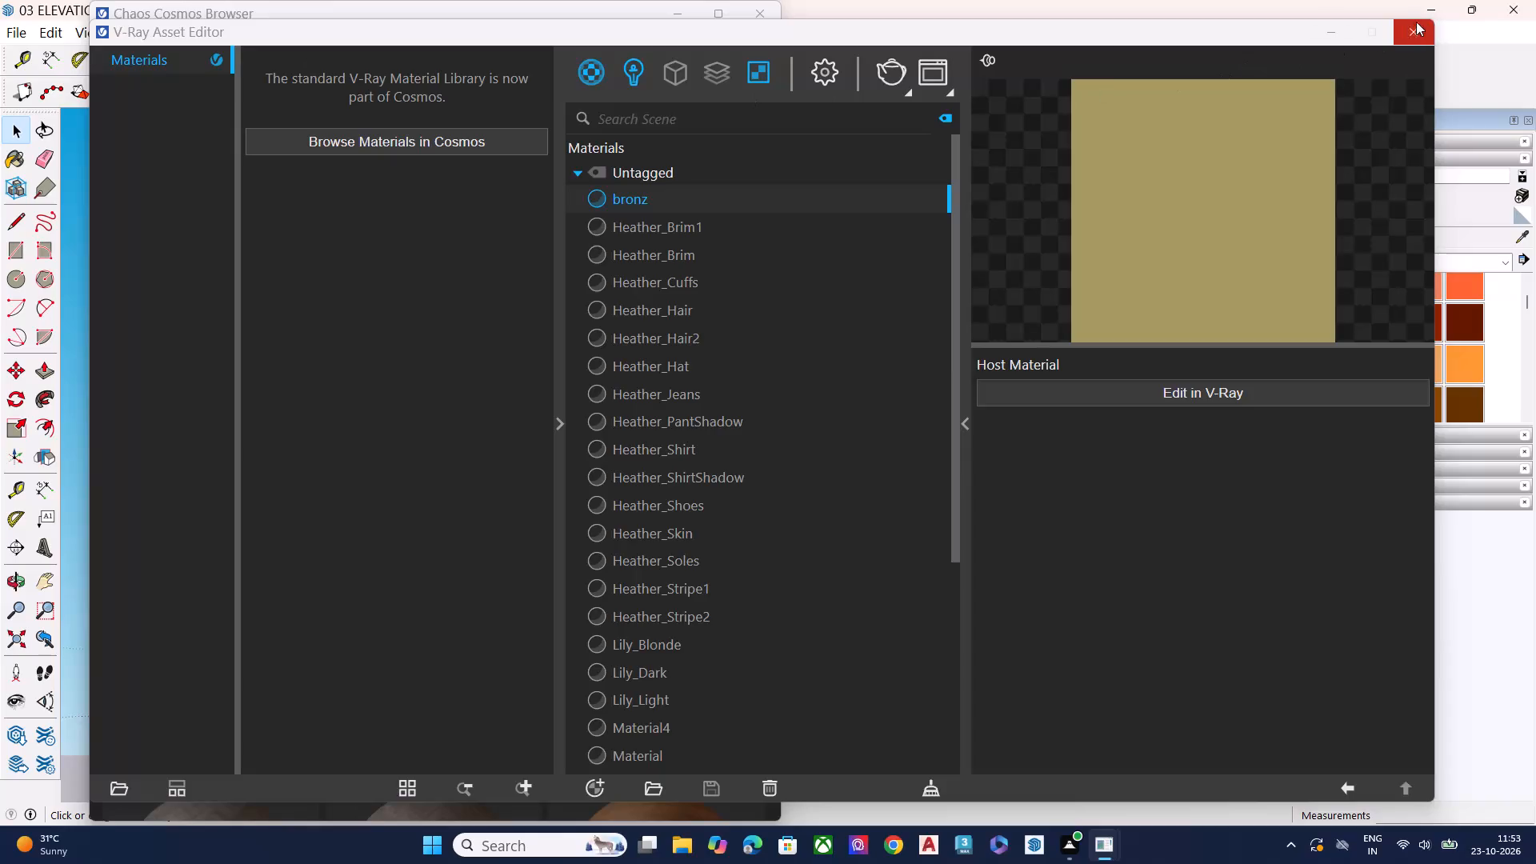
# Close the V-Ray Asset Editor and minimise the Chaos Cosmos browser to uncover the house model.
pyautogui.click(1416, 26)
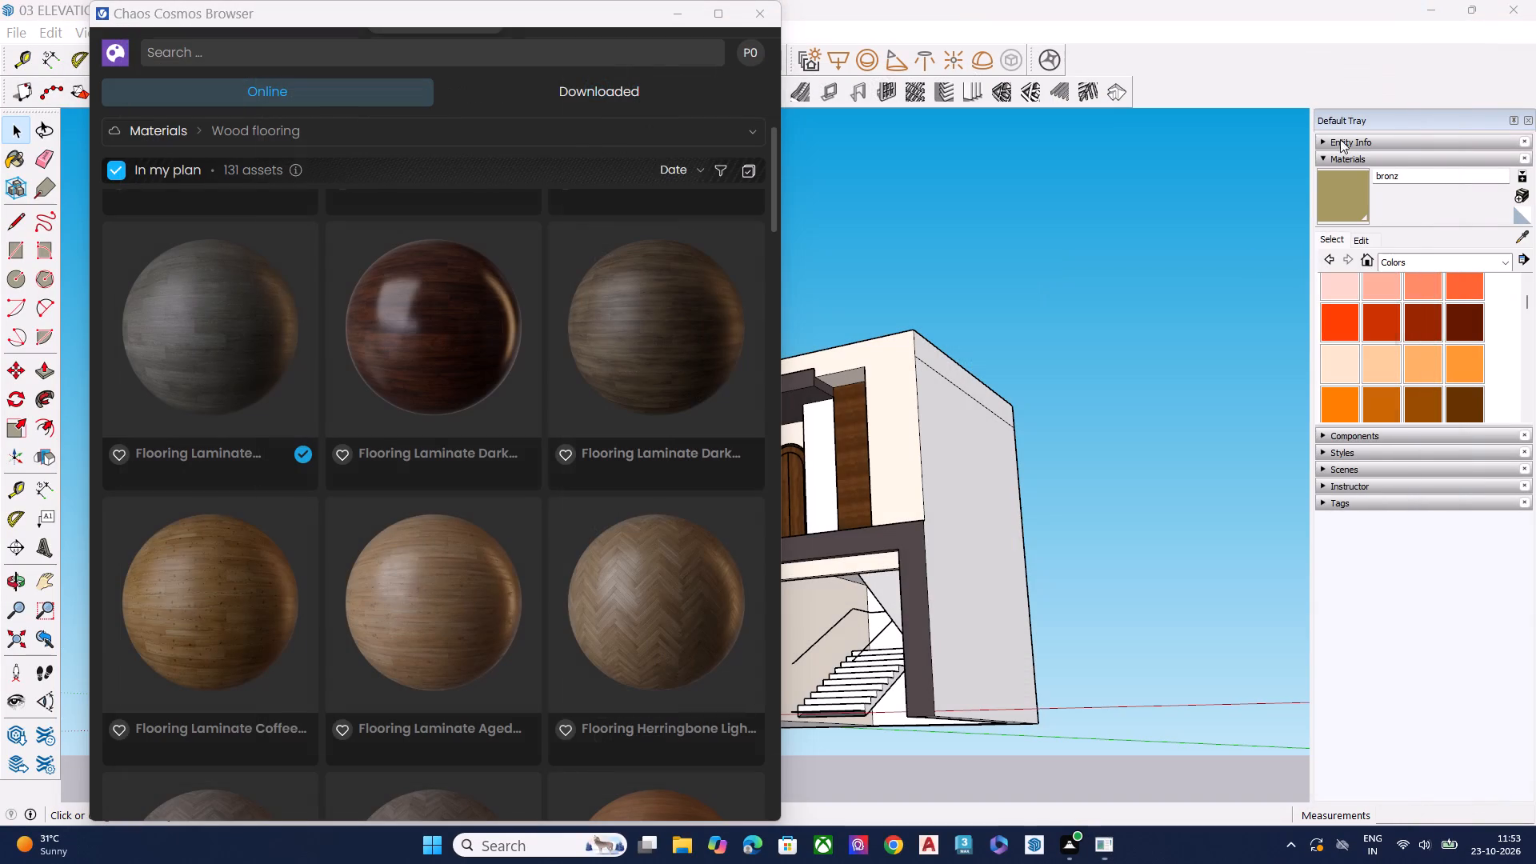
pyautogui.click(674, 19)
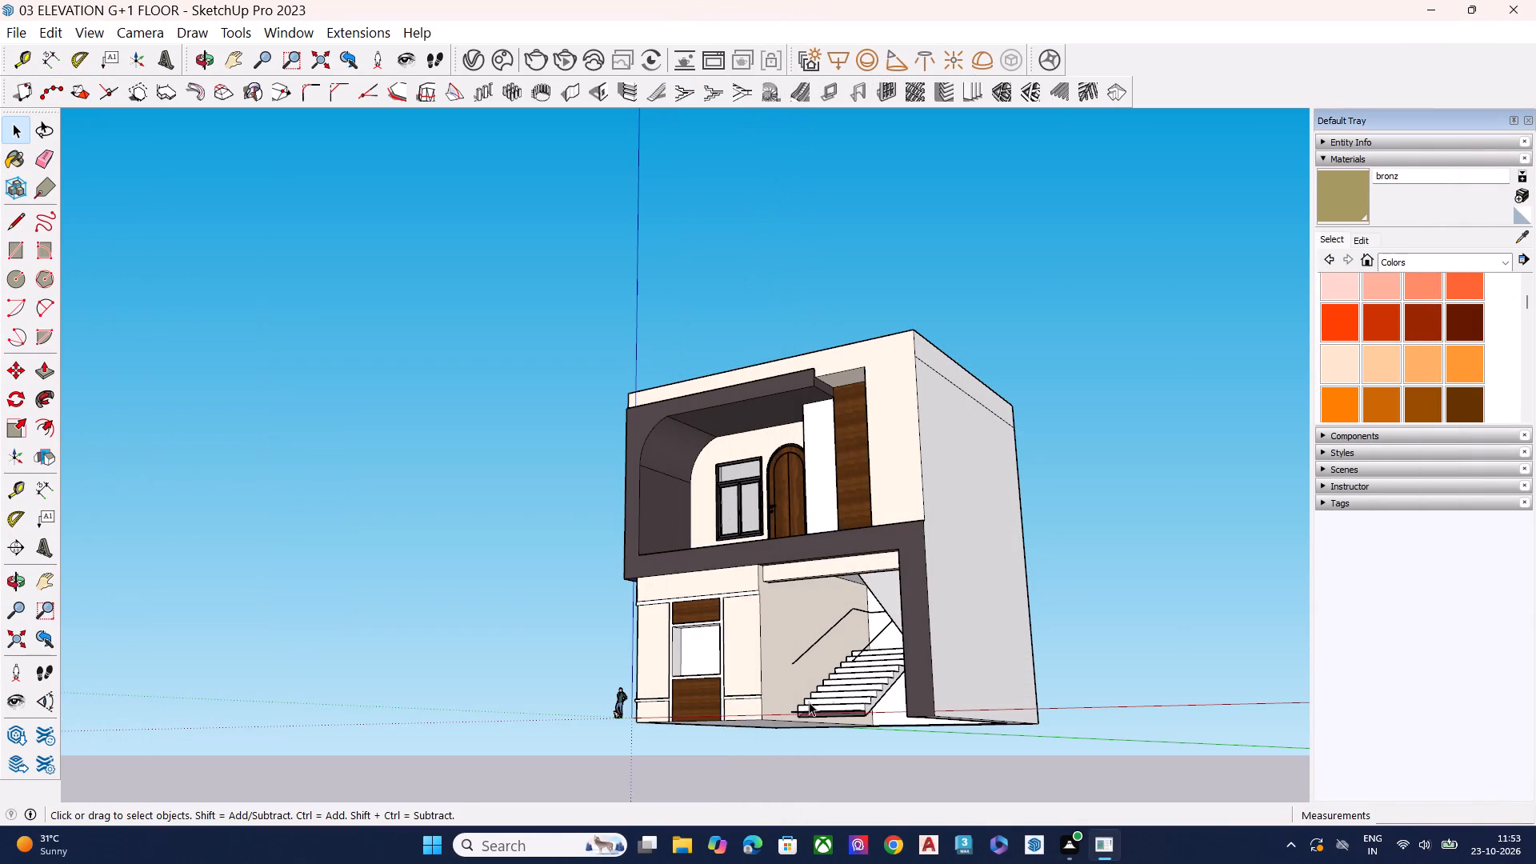
# Examine the house's front elevation, staircase opening and side wall from different angles to check the applied finishes.
pyautogui.scroll(-5, 863, 595)
pyautogui.moveTo(862, 618); pyautogui.dragTo(894, 709, button='middle')
pyautogui.scroll(4, 894, 709)
pyautogui.scroll(-1, 887, 709)
pyautogui.scroll(2, 887, 709)
pyautogui.scroll(6, 686, 514)
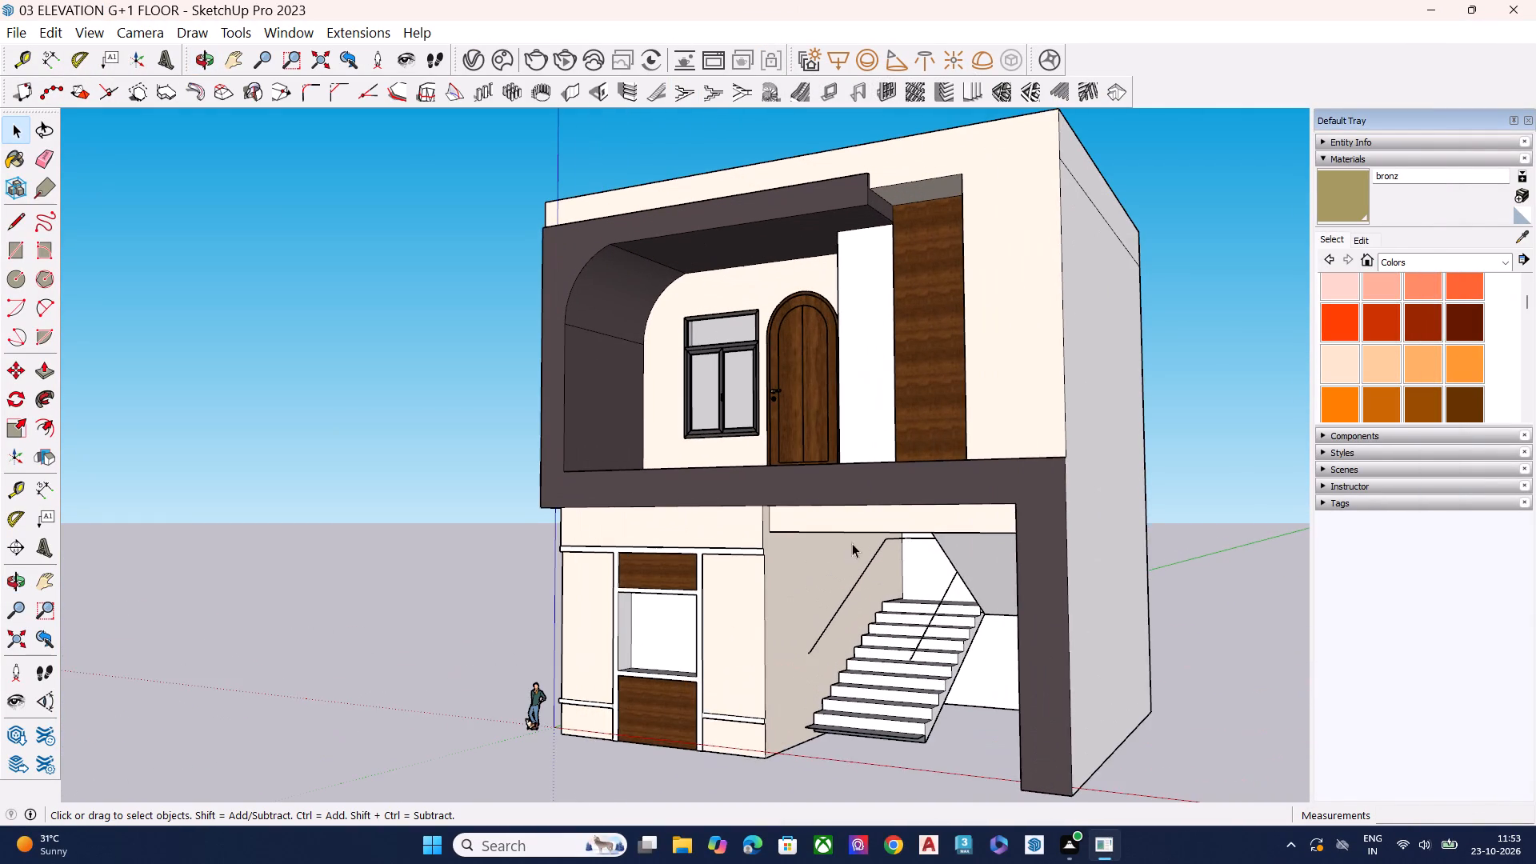
pyautogui.scroll(1, 740, 545)
pyautogui.scroll(5, 896, 557)
pyautogui.scroll(-6, 782, 566)
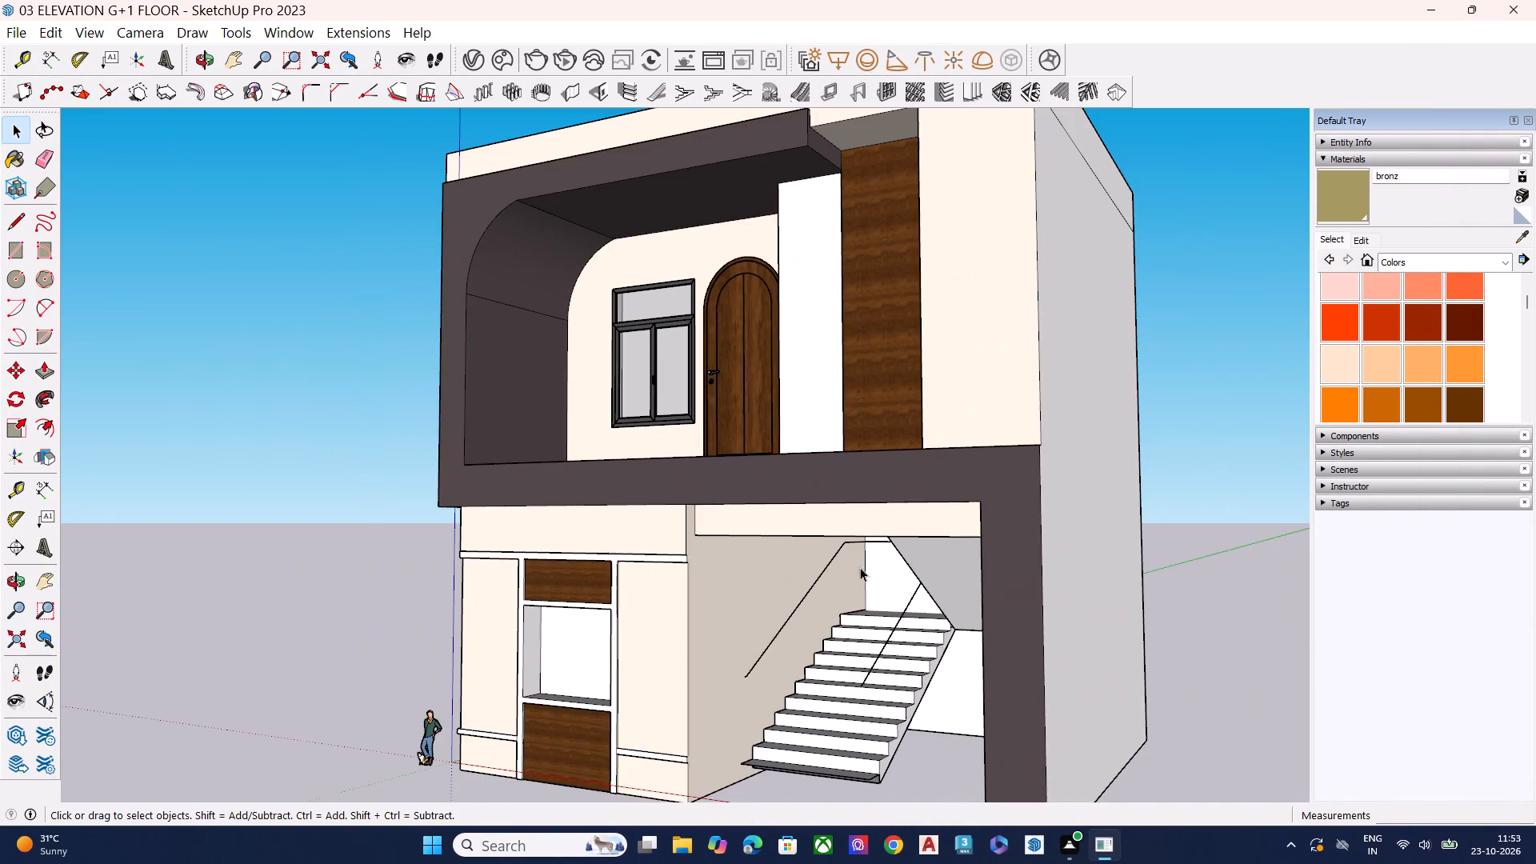
pyautogui.scroll(-4, 1126, 366)
pyautogui.moveTo(999, 561); pyautogui.dragTo(1058, 537, button='middle')
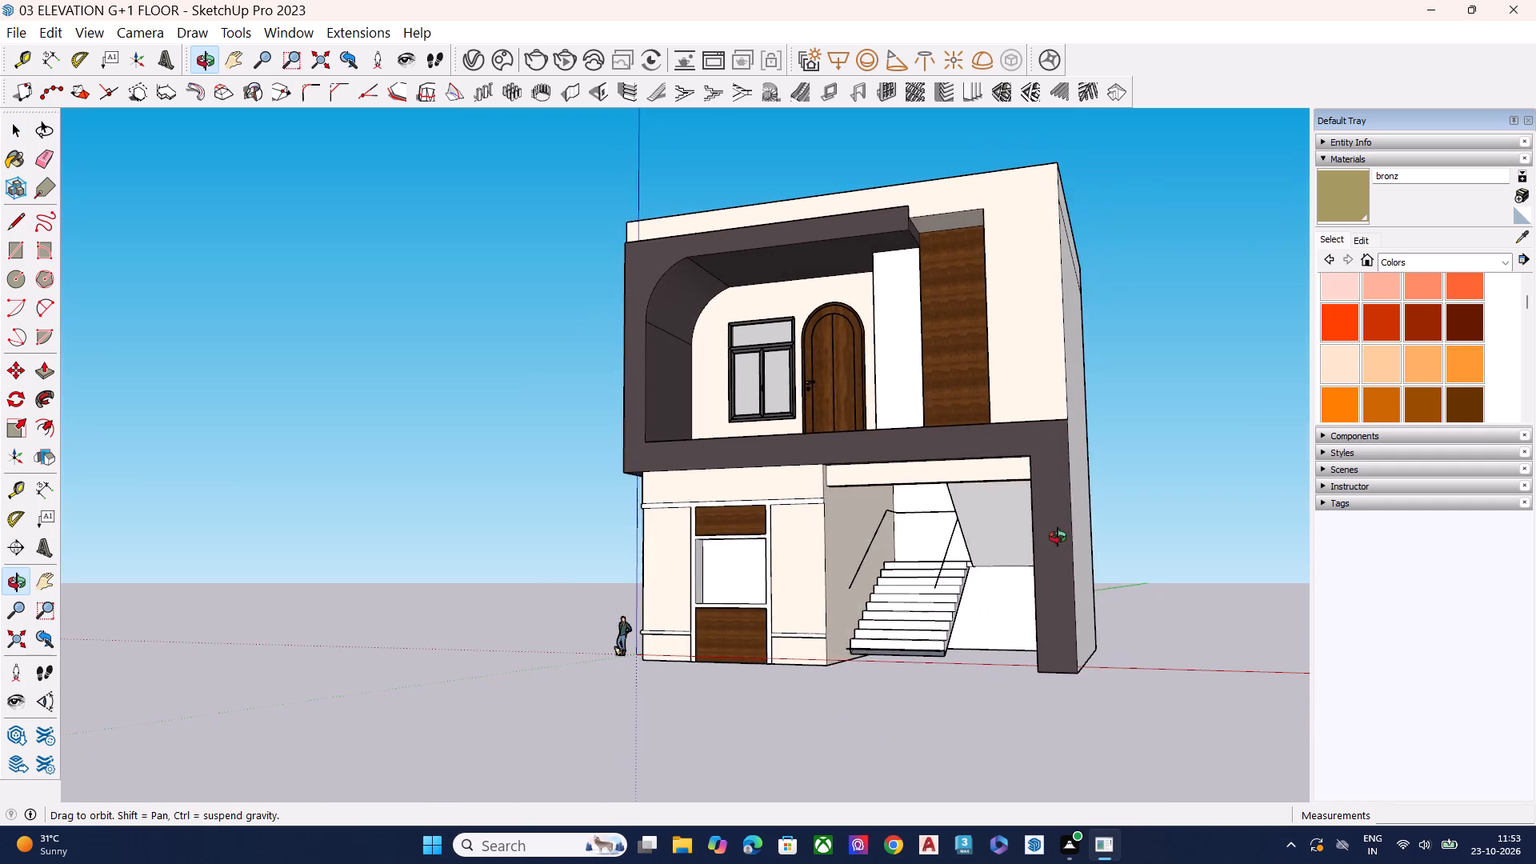
pyautogui.moveTo(1058, 537); pyautogui.dragTo(939, 544, button='middle')
pyautogui.scroll(1, 1065, 561)
pyautogui.scroll(-1, 1060, 565)
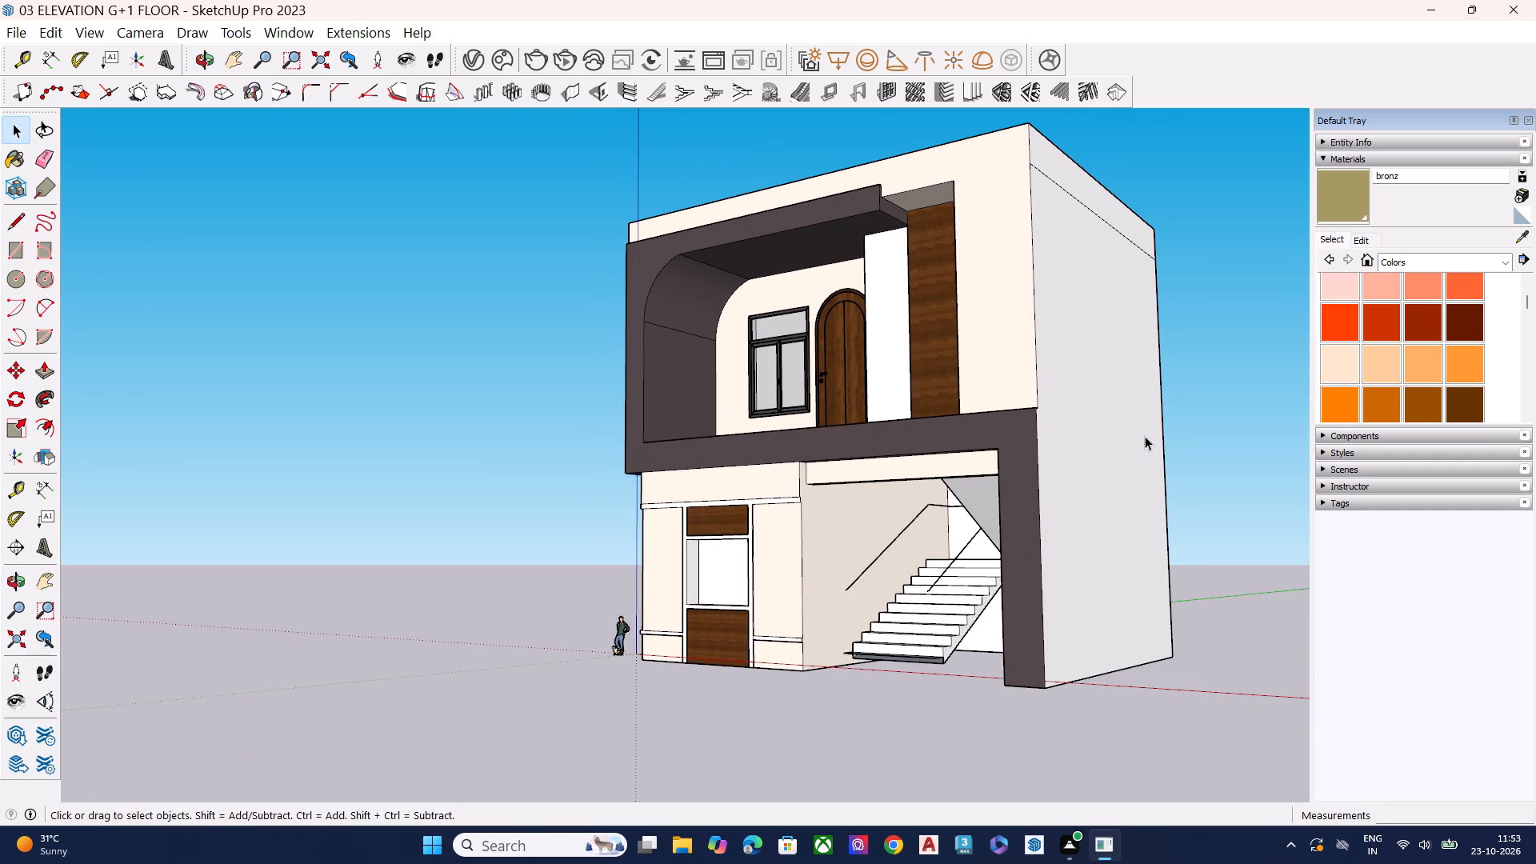
# Run a V-Ray test render of the whole house in a corner view showing front and side wall, and close it after review.
pyautogui.press('h')
pyautogui.moveTo(1026, 356); pyautogui.dragTo(895, 425)
pyautogui.moveTo(884, 349); pyautogui.dragTo(885, 414, button='middle')
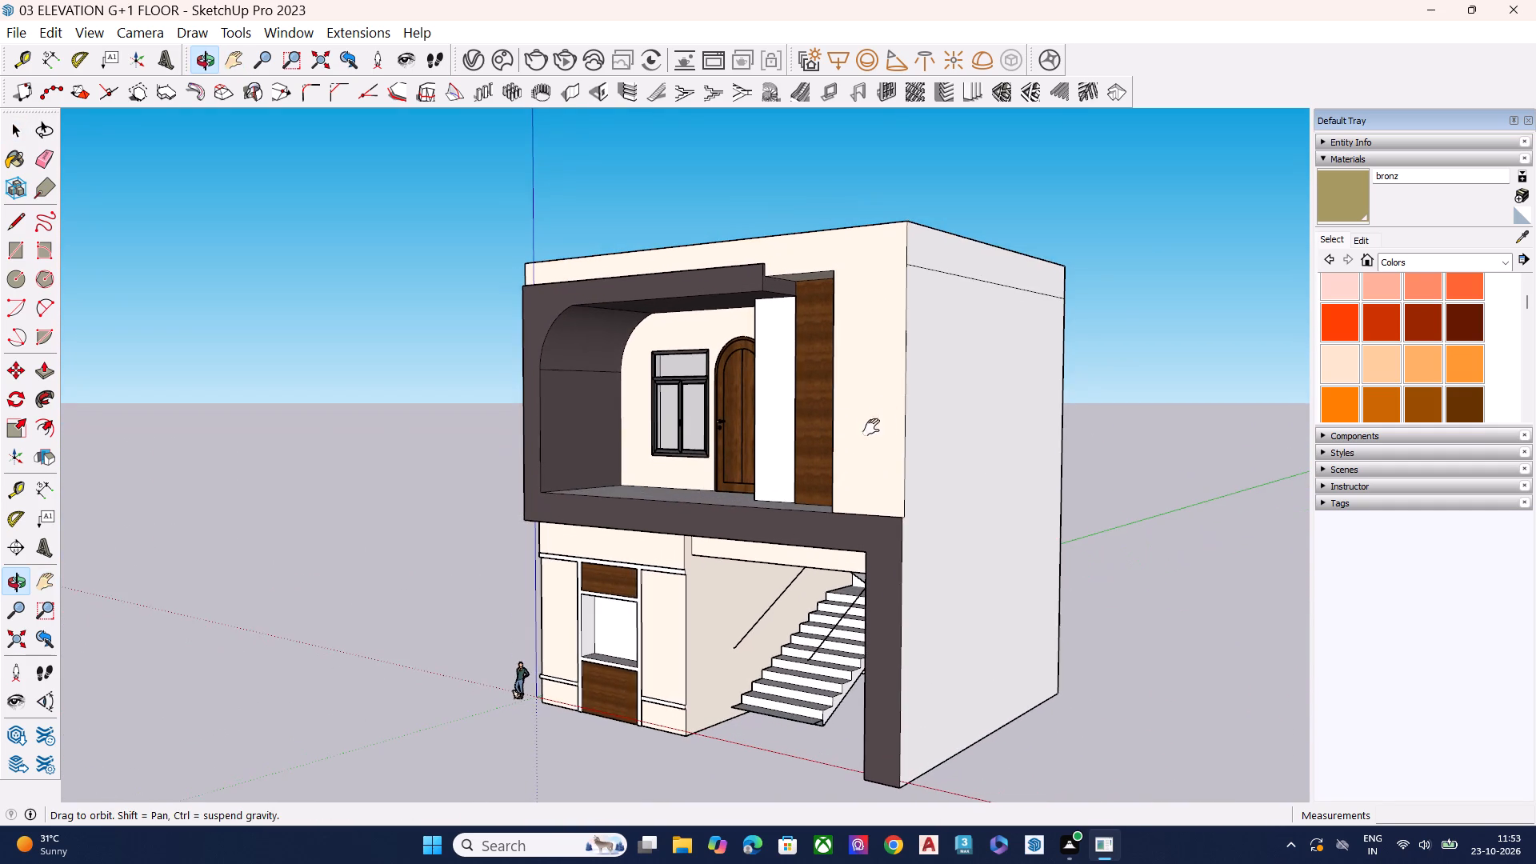
pyautogui.moveTo(837, 465); pyautogui.dragTo(827, 398)
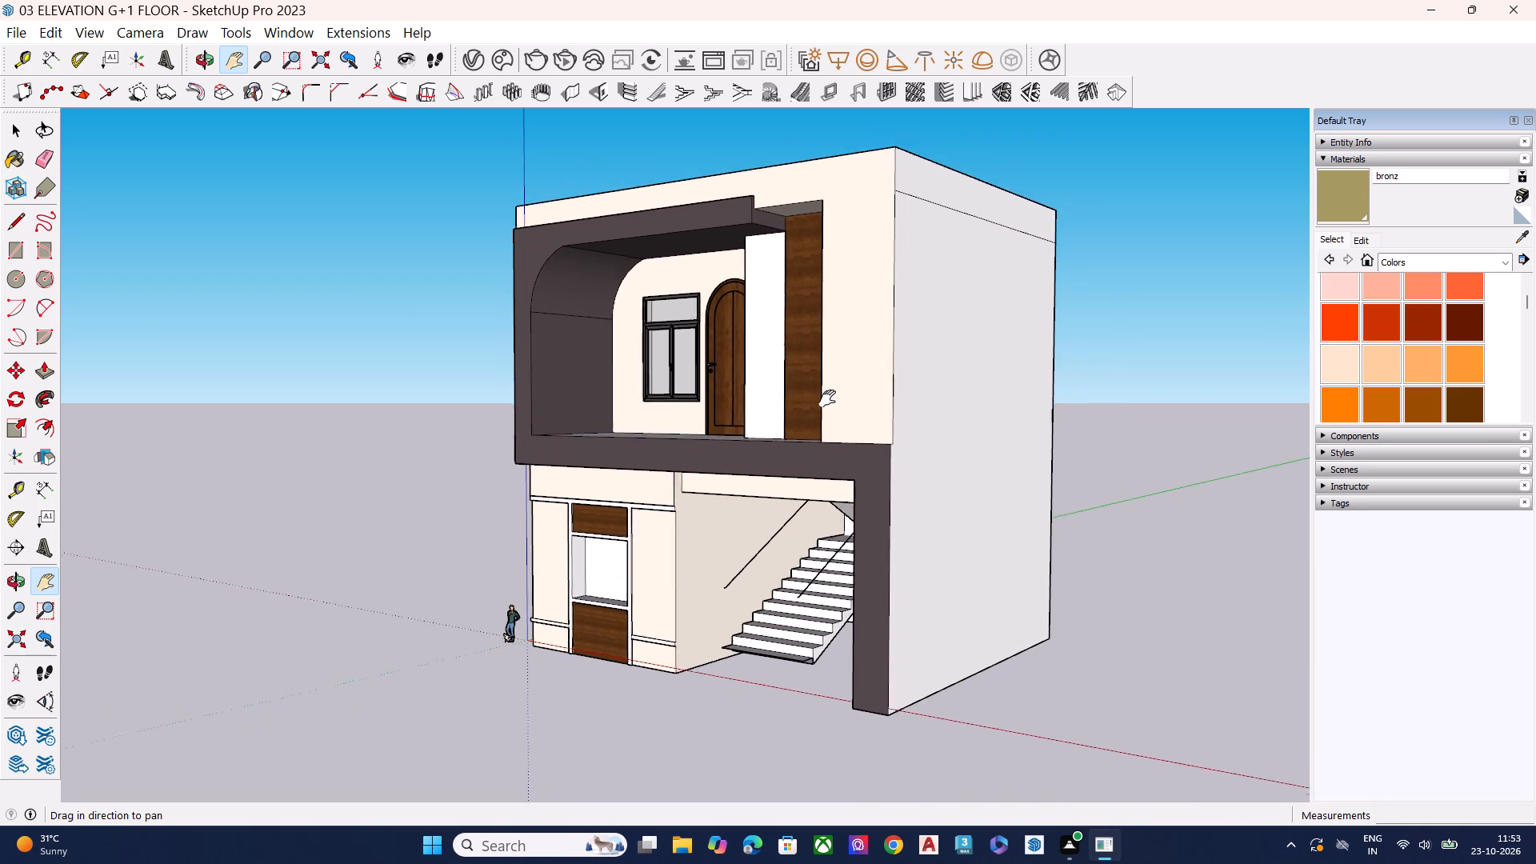
pyautogui.moveTo(827, 398); pyautogui.dragTo(823, 404)
pyautogui.scroll(1, 837, 421)
pyautogui.scroll(-1, 833, 443)
pyautogui.middleClick(832, 455)
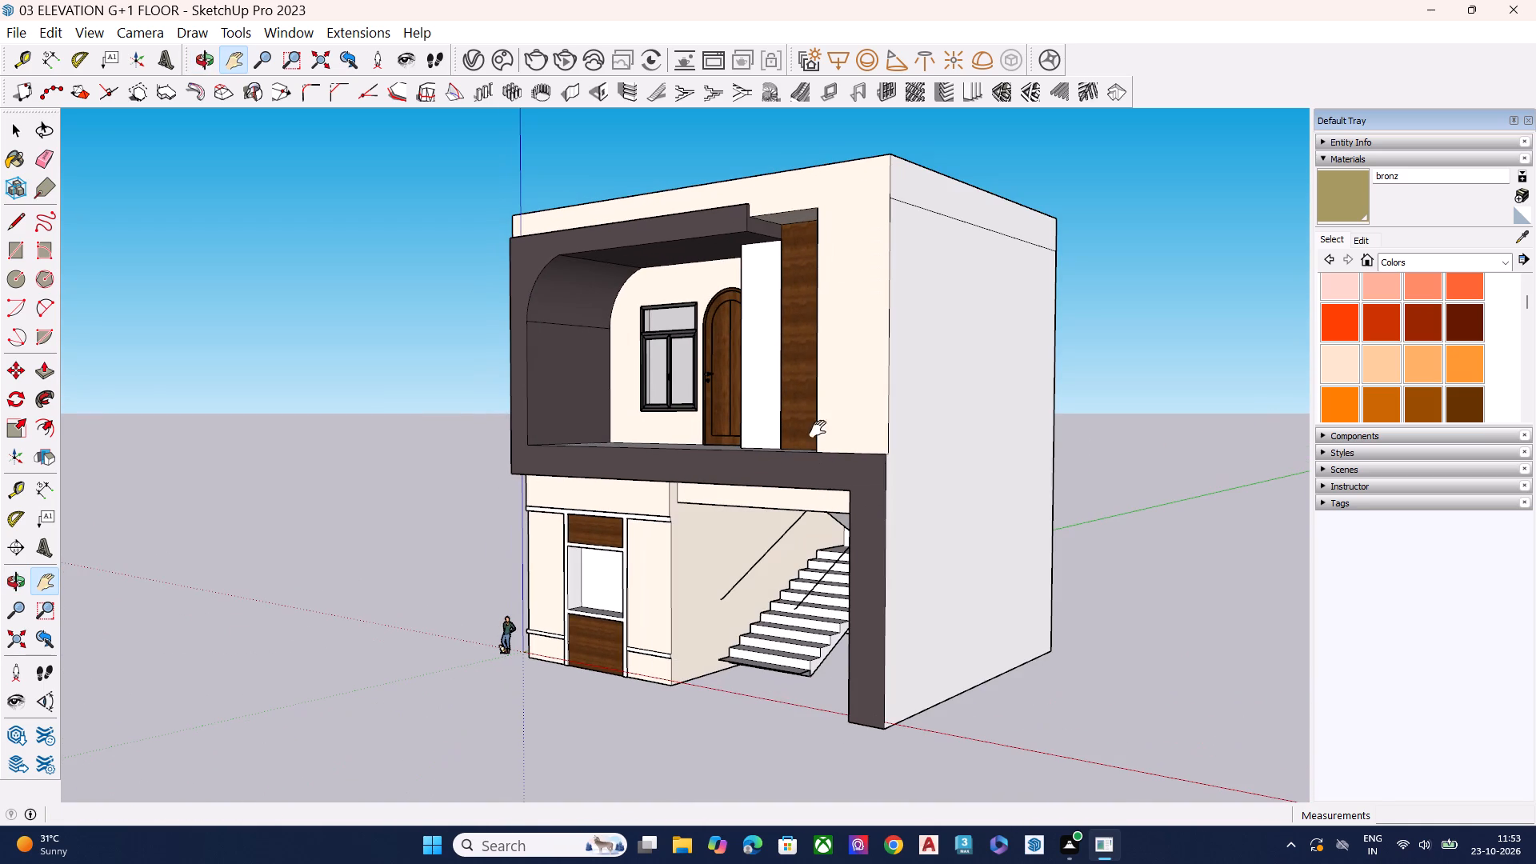
pyautogui.moveTo(818, 429); pyautogui.dragTo(819, 445)
pyautogui.moveTo(857, 470); pyautogui.dragTo(857, 467, button='middle')
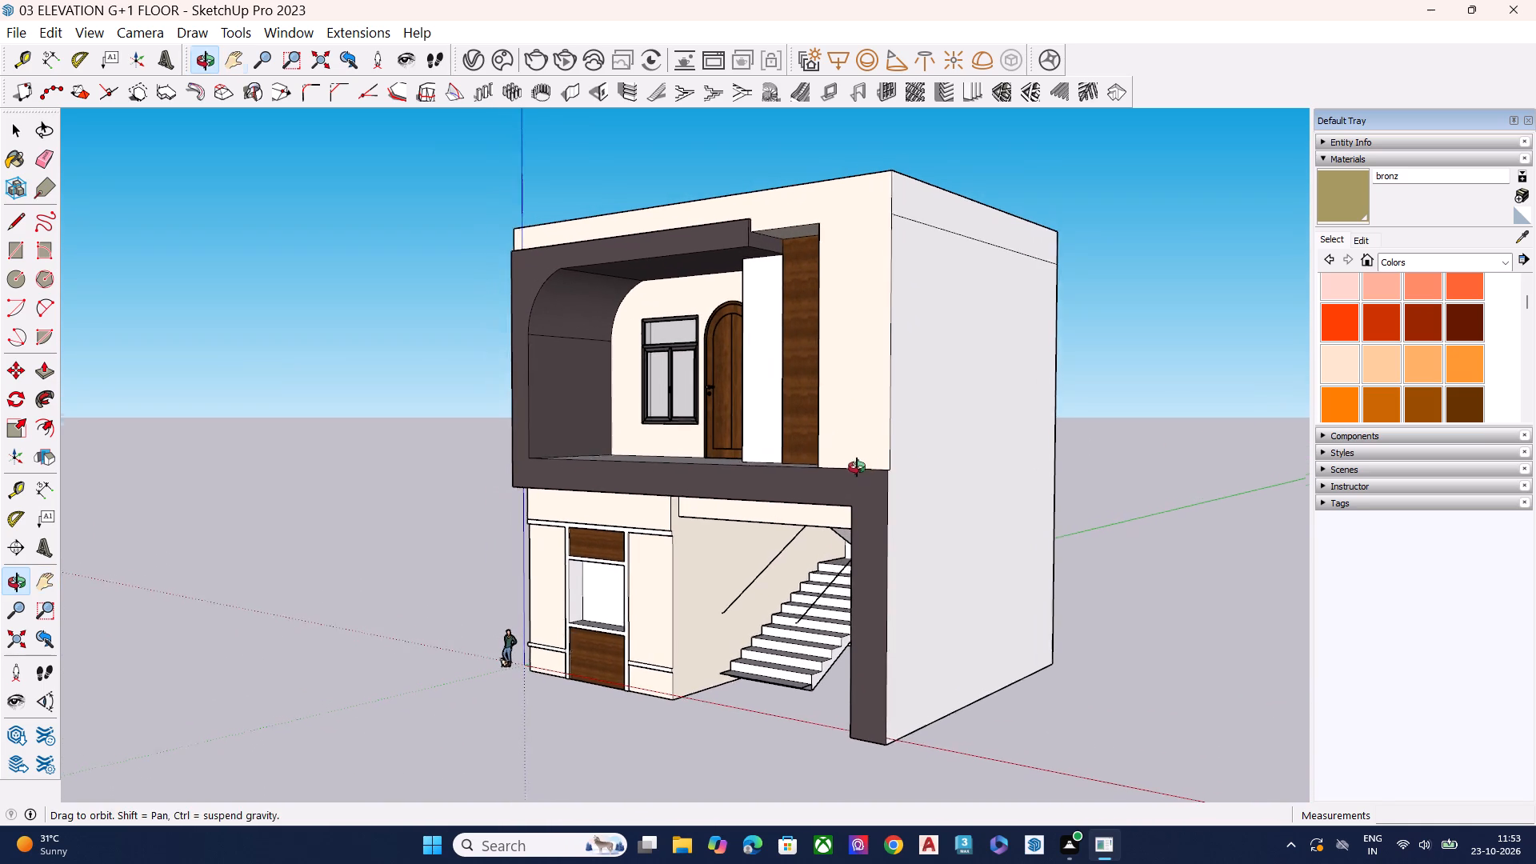
pyautogui.moveTo(857, 467); pyautogui.dragTo(856, 446, button='middle')
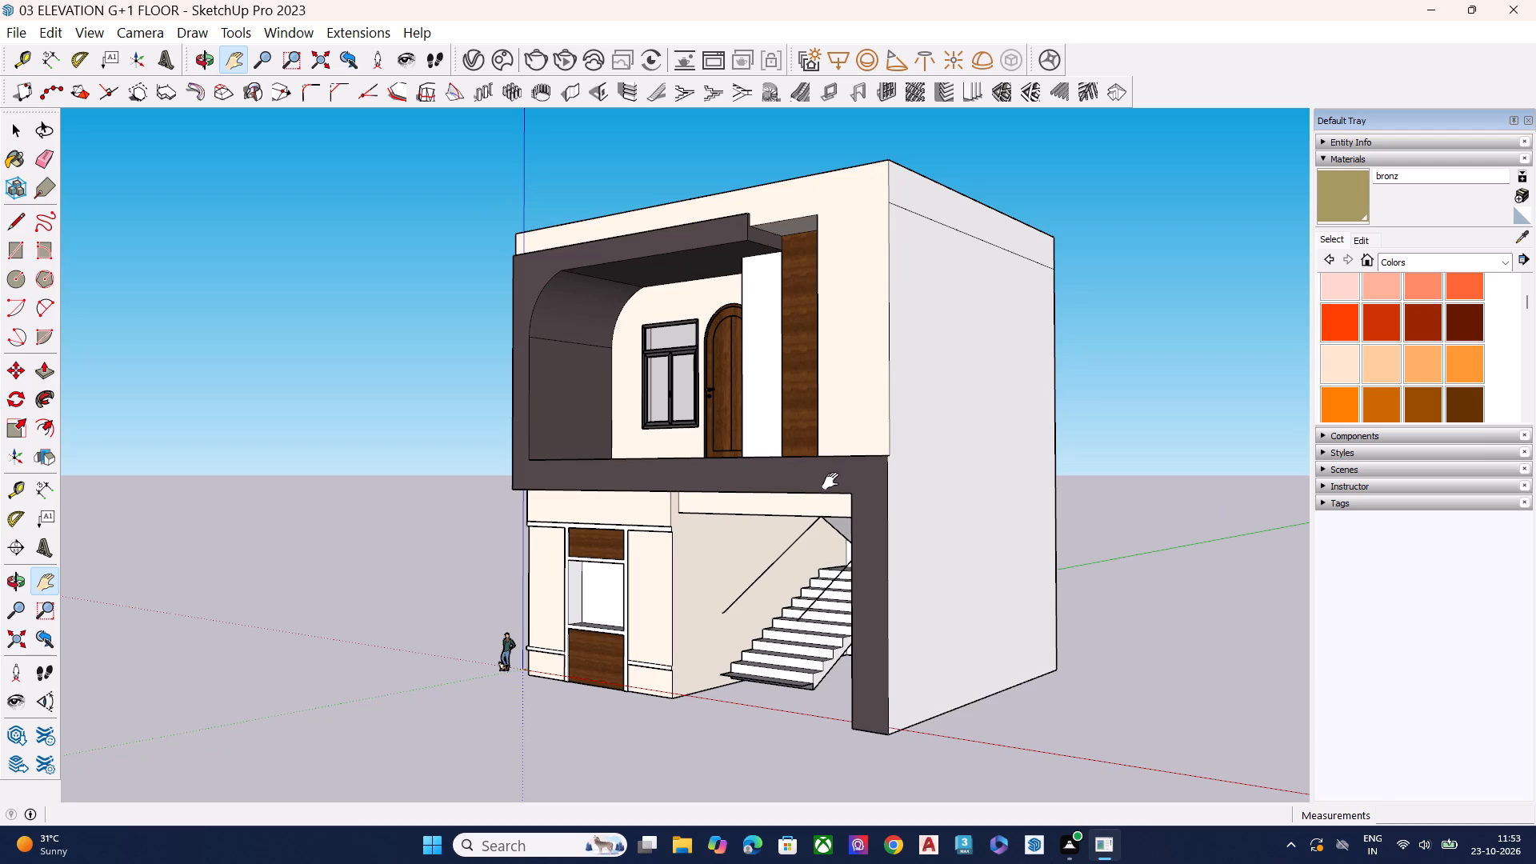
pyautogui.click(534, 58)
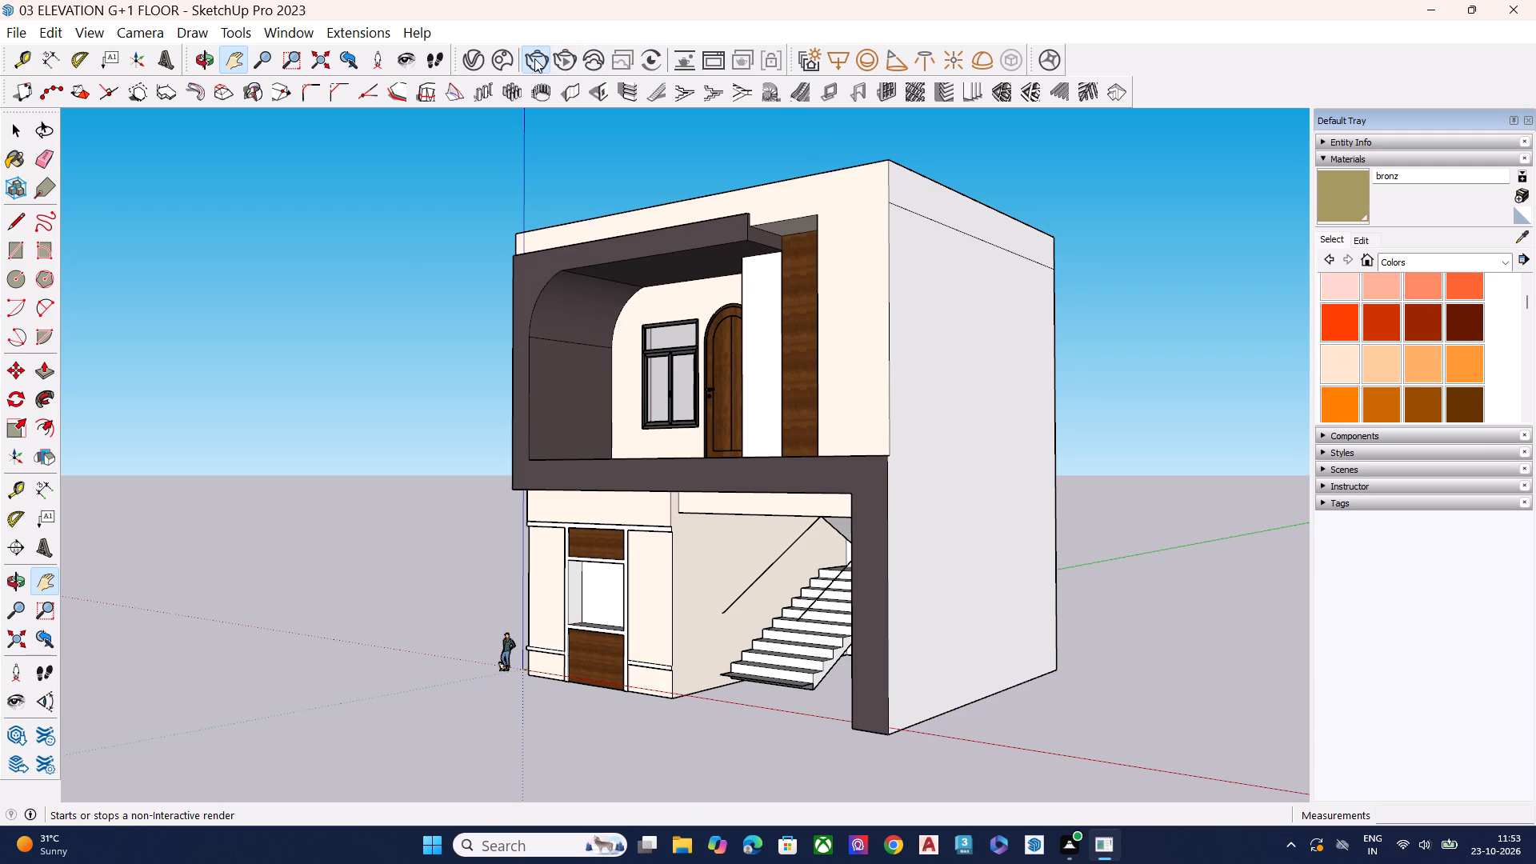
pyautogui.scroll(2, 887, 519)
pyautogui.scroll(-1, 889, 520)
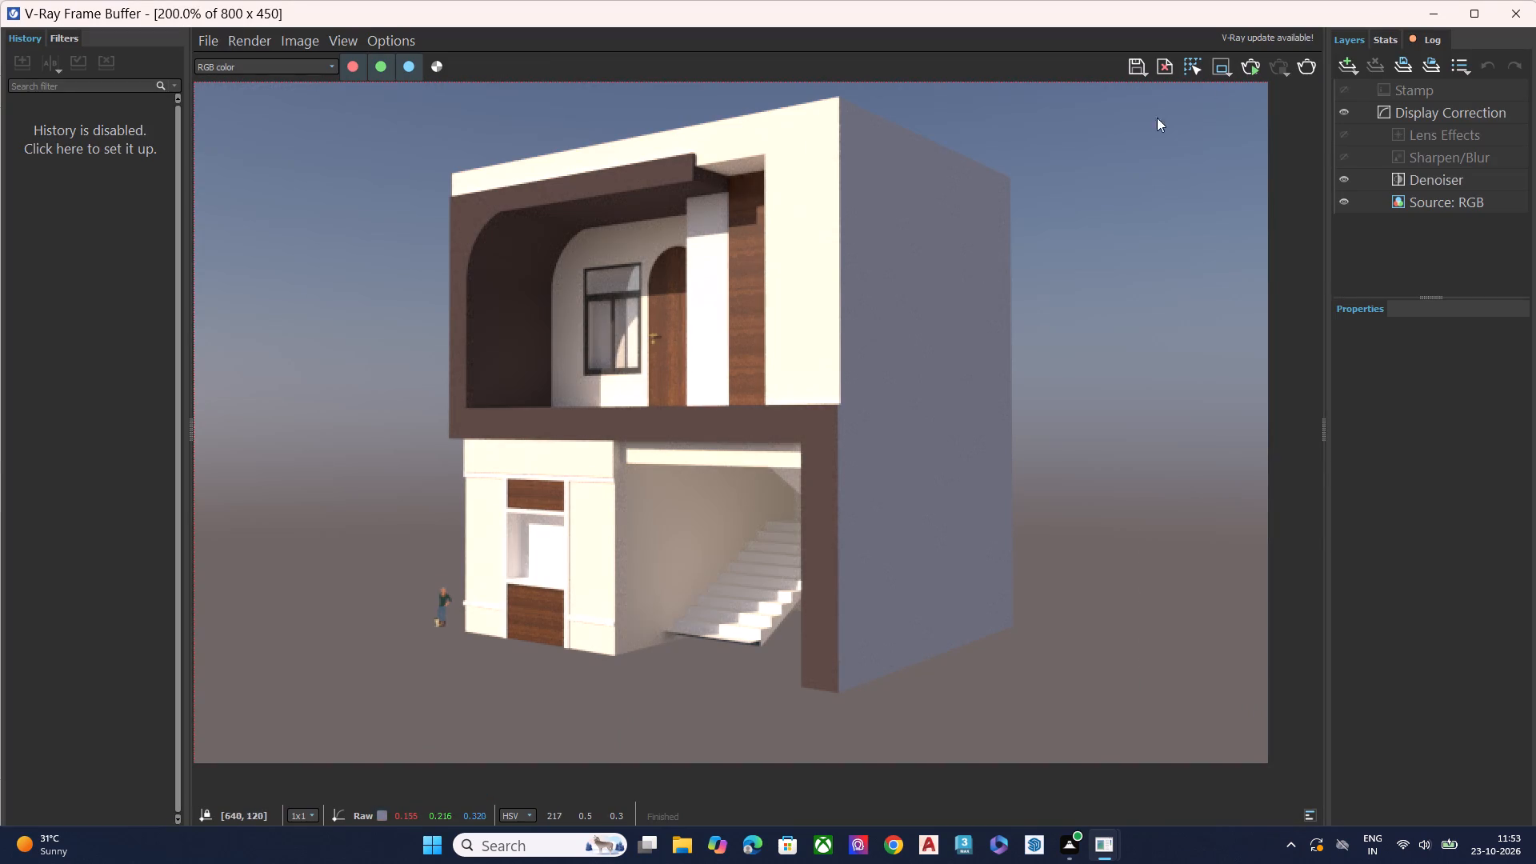
pyautogui.click(1514, 12)
# Examine the first-floor balcony, arched door, white column and wood panel recess from the front.
pyautogui.scroll(-2, 922, 379)
pyautogui.moveTo(769, 429); pyautogui.dragTo(889, 429, button='middle')
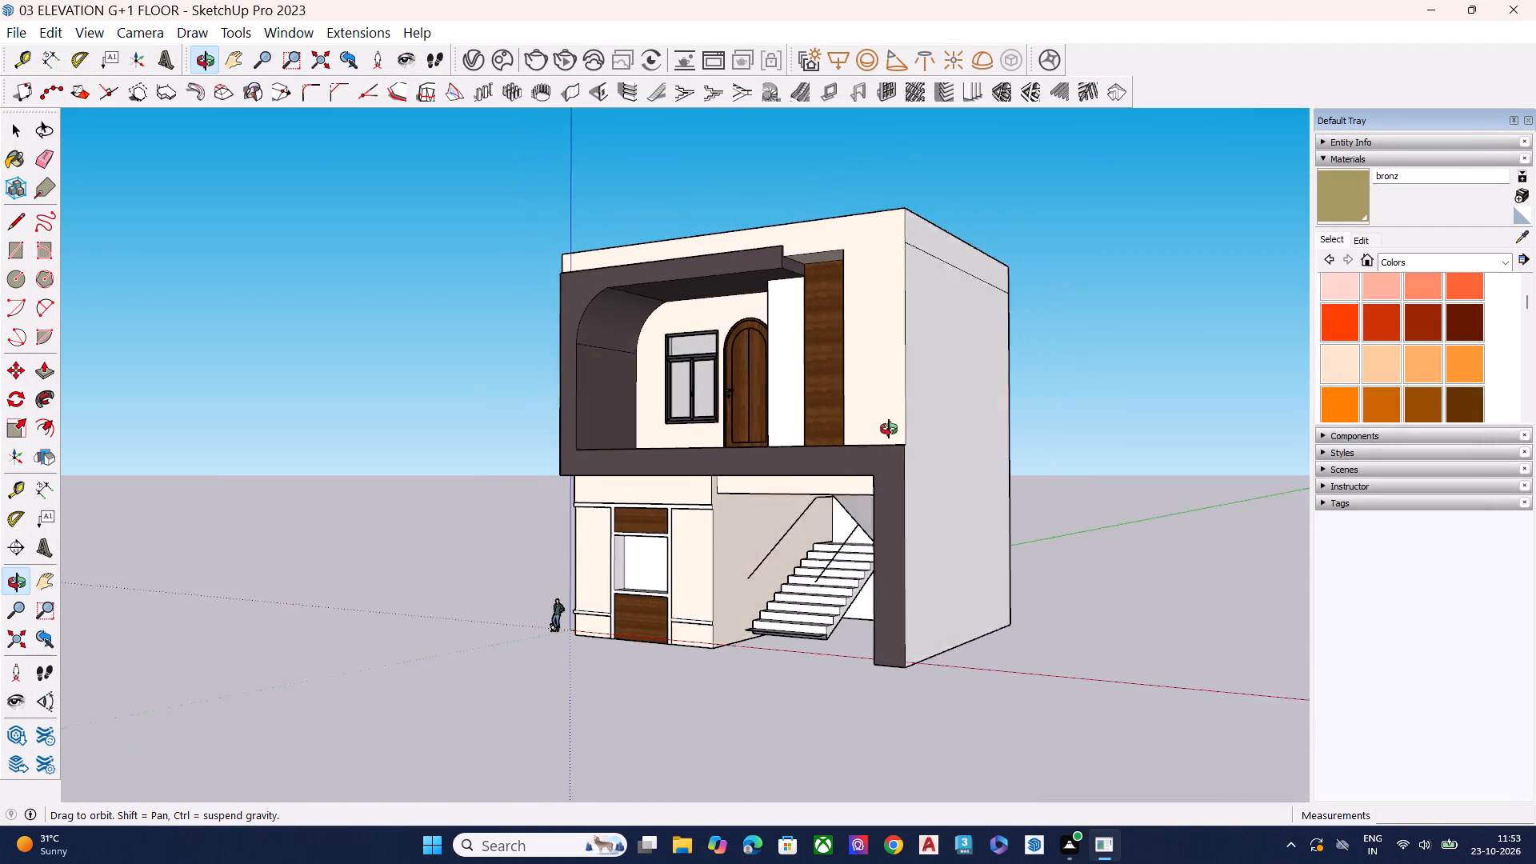
pyautogui.moveTo(889, 429); pyautogui.dragTo(1060, 430, button='middle')
pyautogui.scroll(5, 871, 357)
pyautogui.scroll(-1, 866, 345)
pyautogui.scroll(2, 866, 345)
pyautogui.moveTo(715, 405); pyautogui.dragTo(831, 342, button='middle')
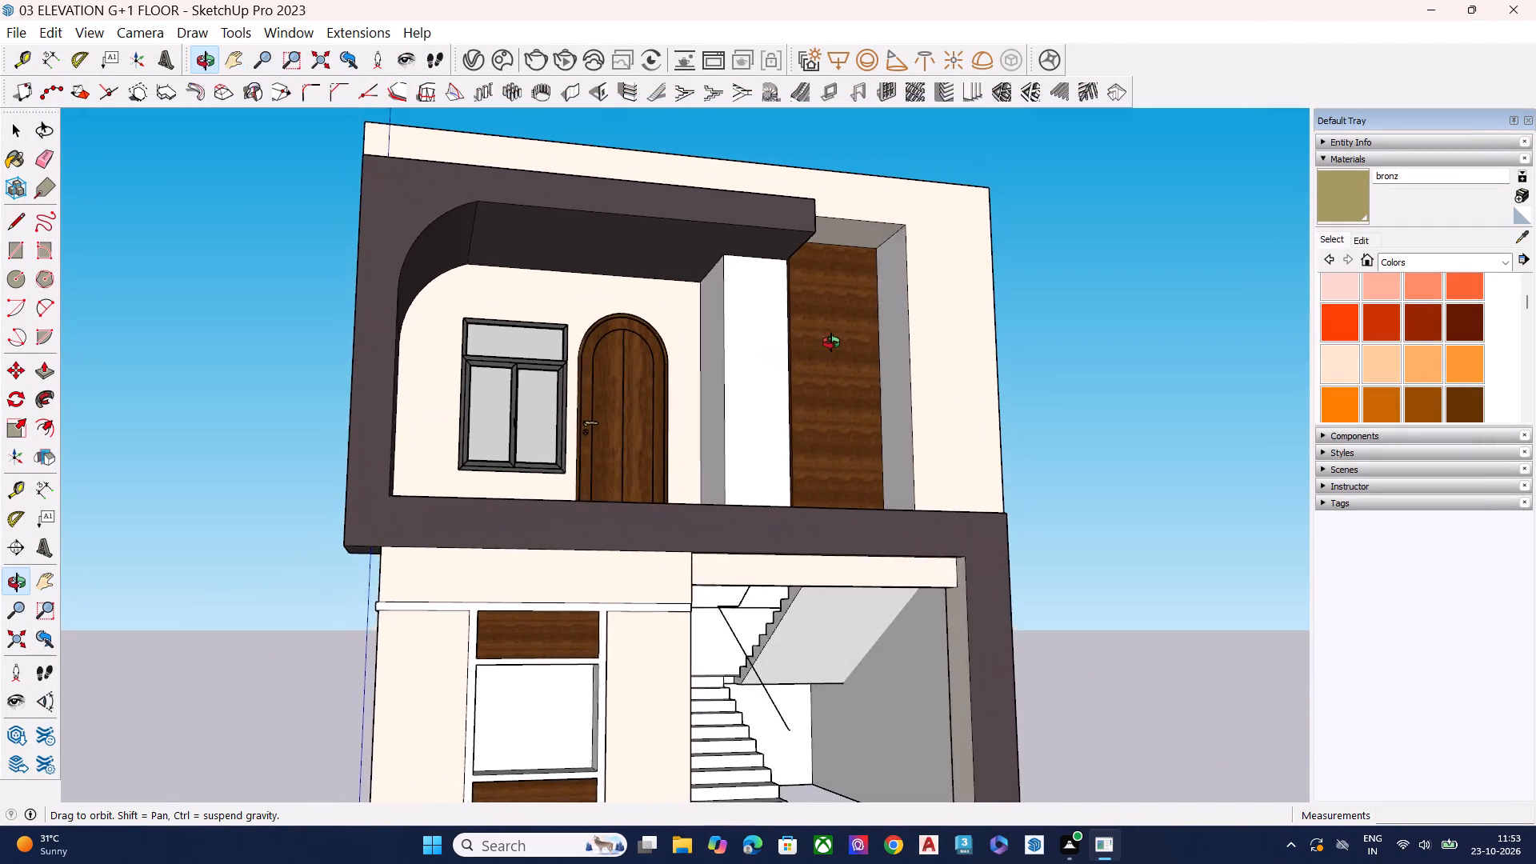
pyautogui.moveTo(831, 342); pyautogui.dragTo(849, 440, button='middle')
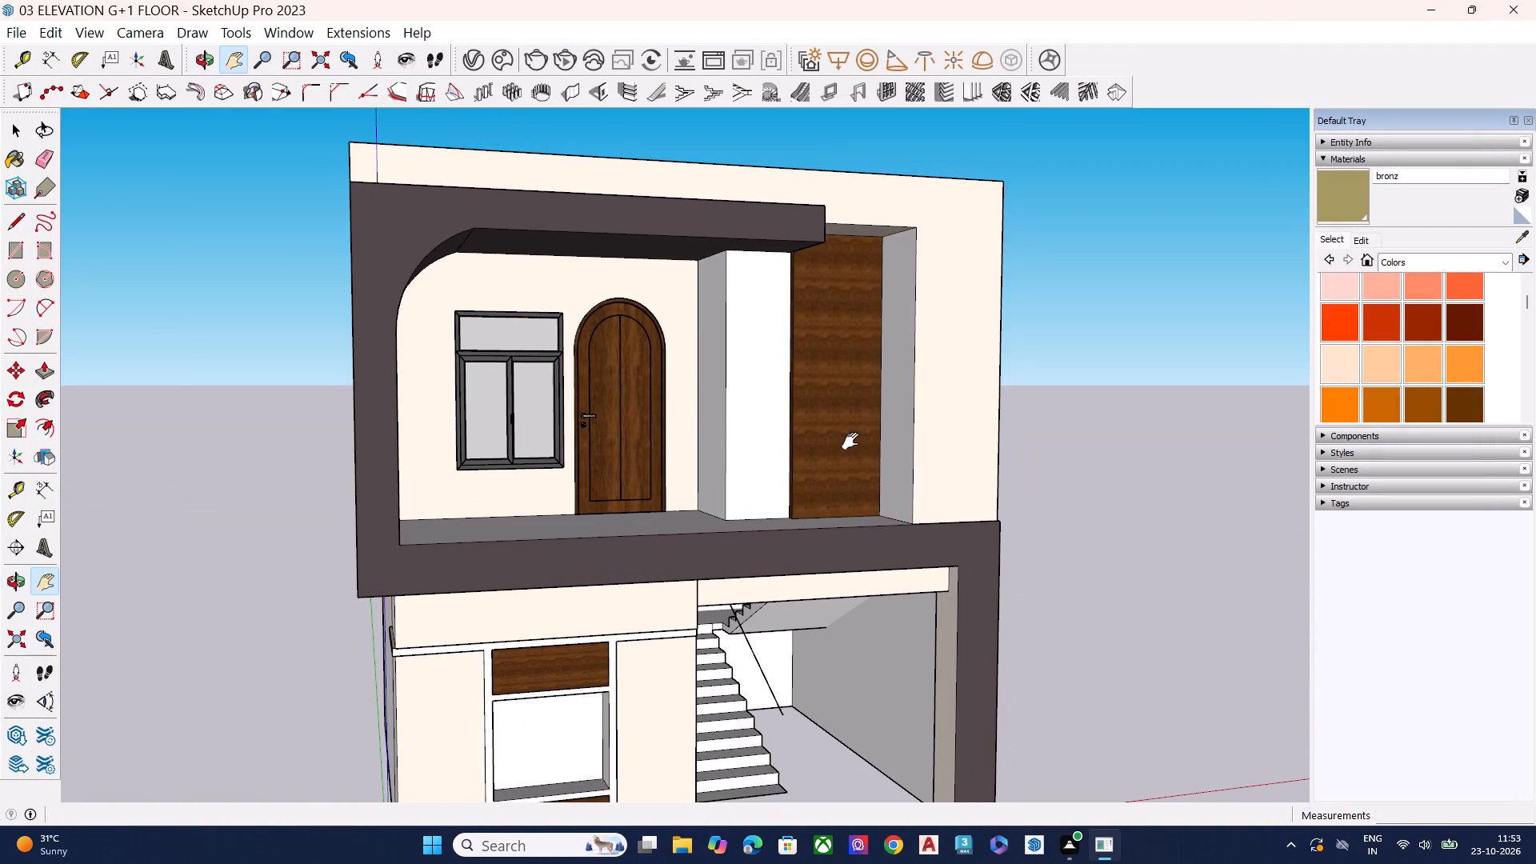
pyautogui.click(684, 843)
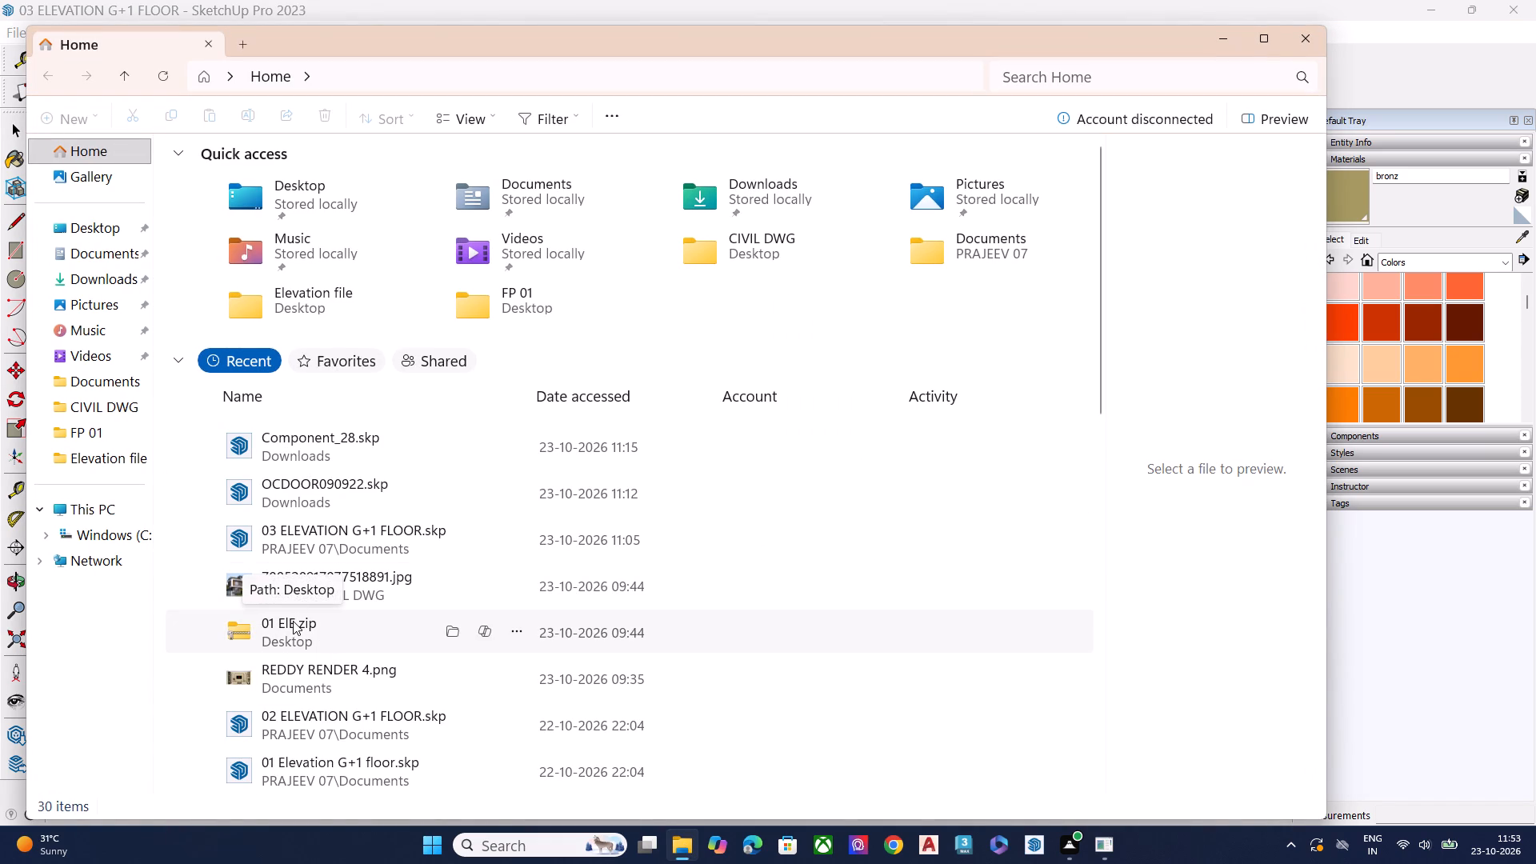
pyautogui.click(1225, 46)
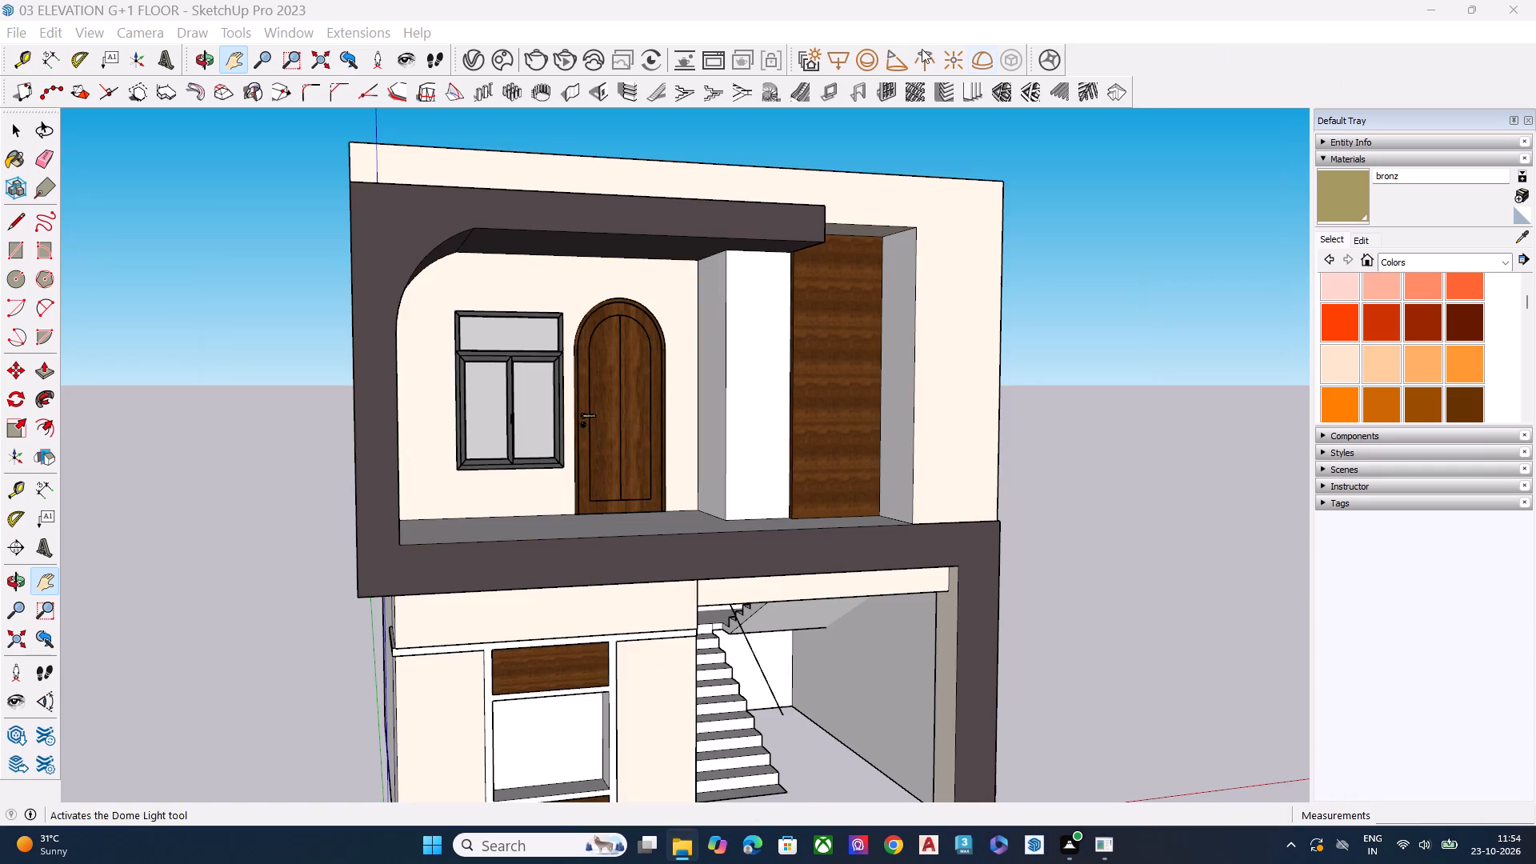
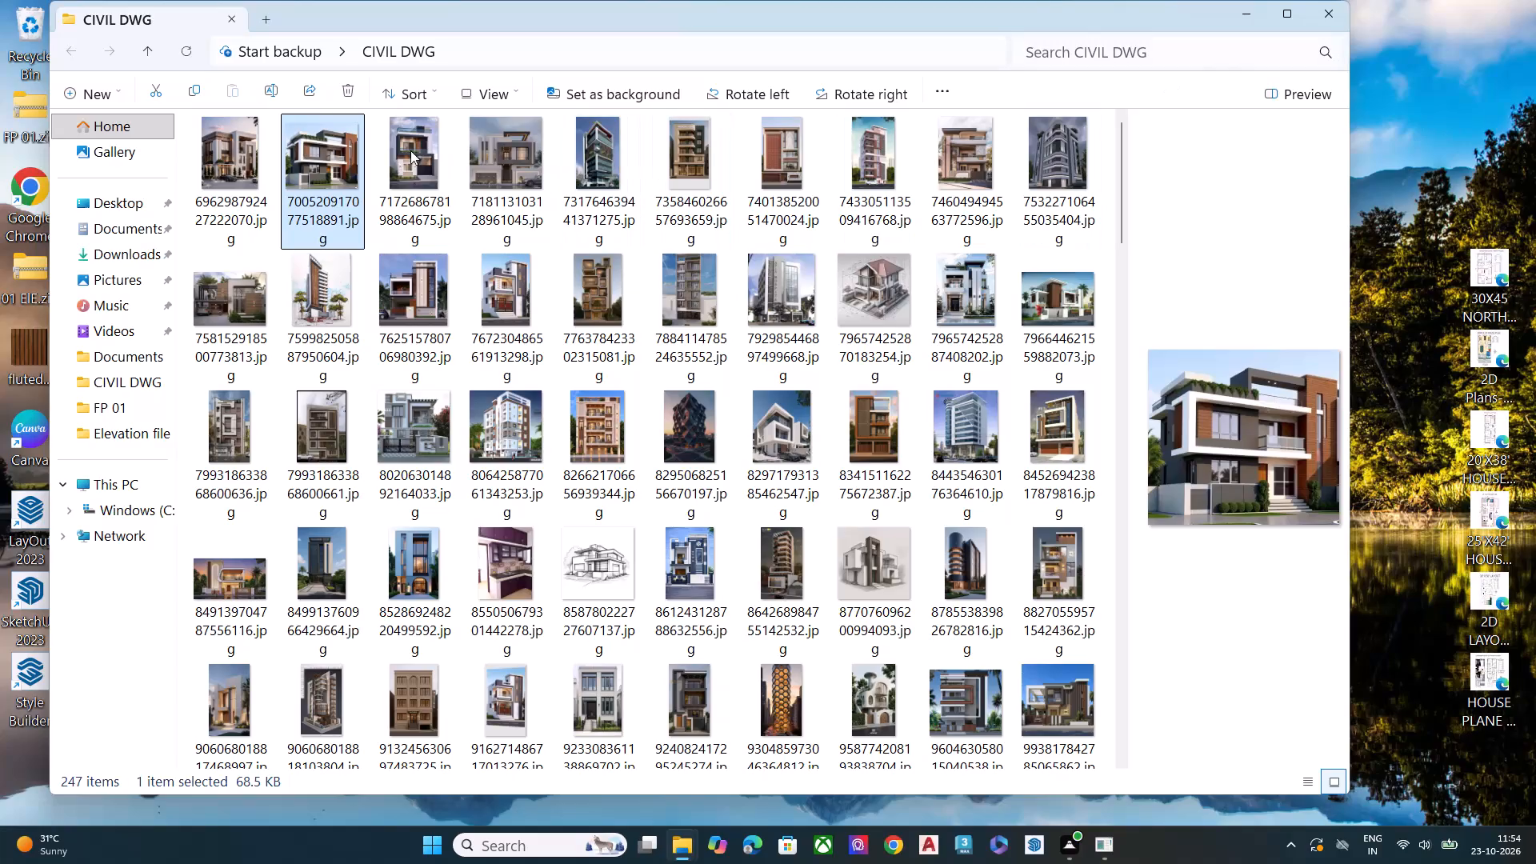
# Open a reference house photo beside the model, minimise the Chaos Cosmos browser, and advance to image 717268678198864675.jpg.
pyautogui.doubleClick(310, 140)
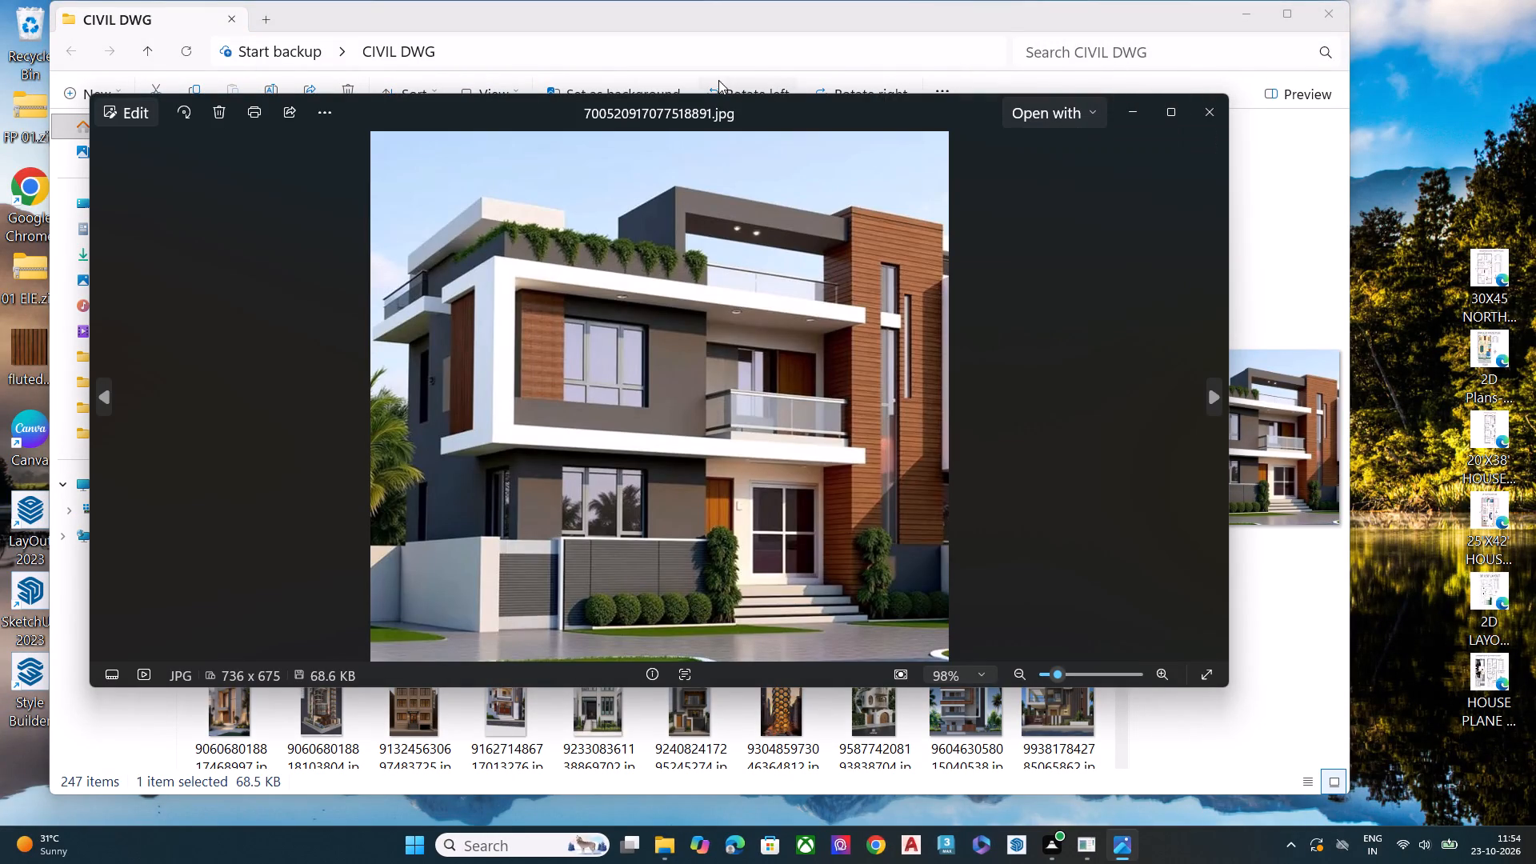
pyautogui.moveTo(759, 111); pyautogui.dragTo(594, 65)
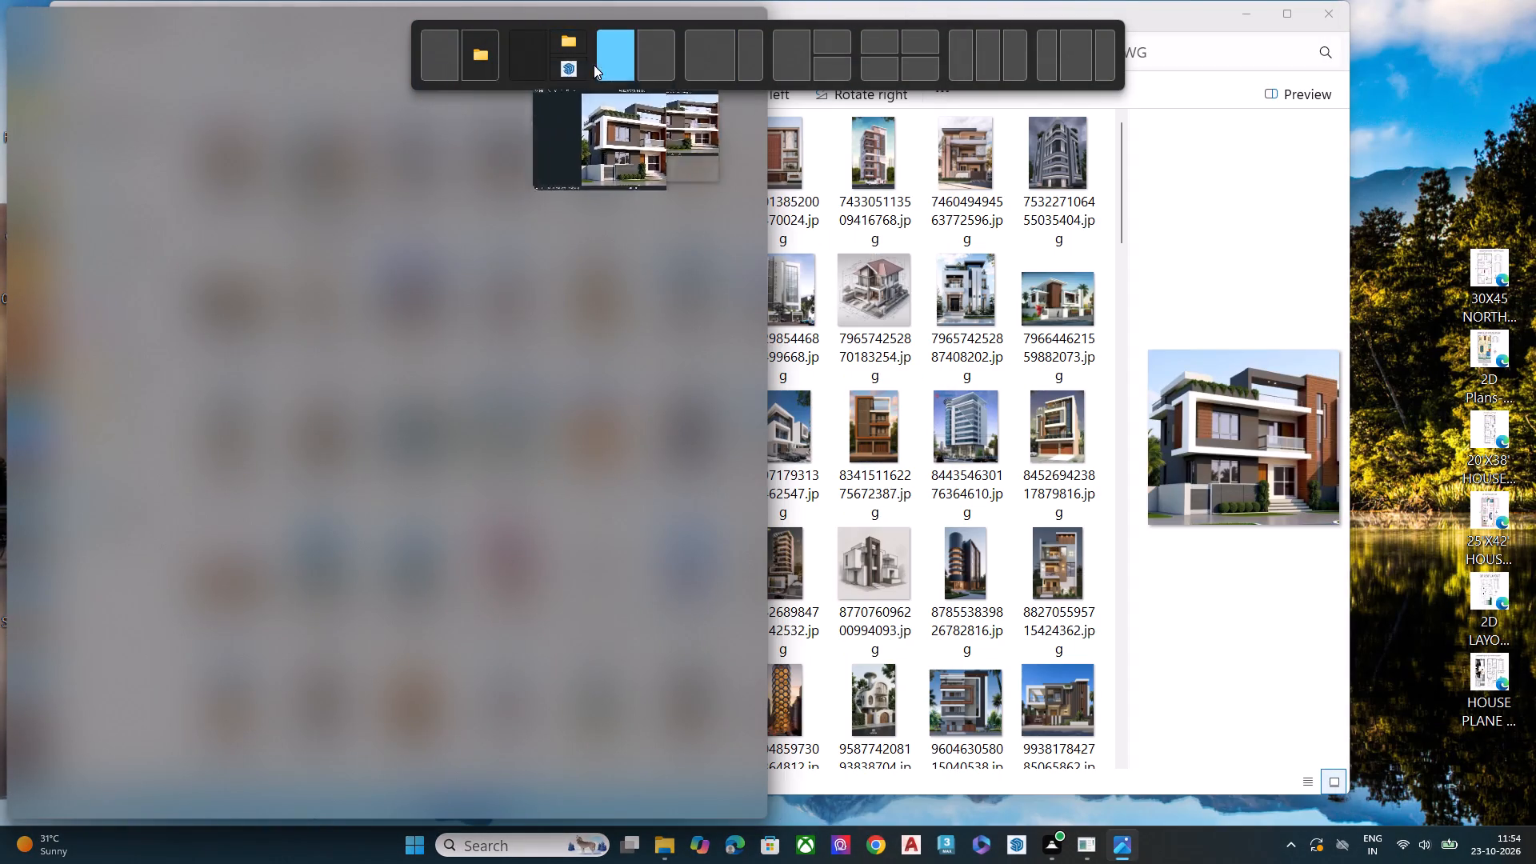
pyautogui.click(1268, 277)
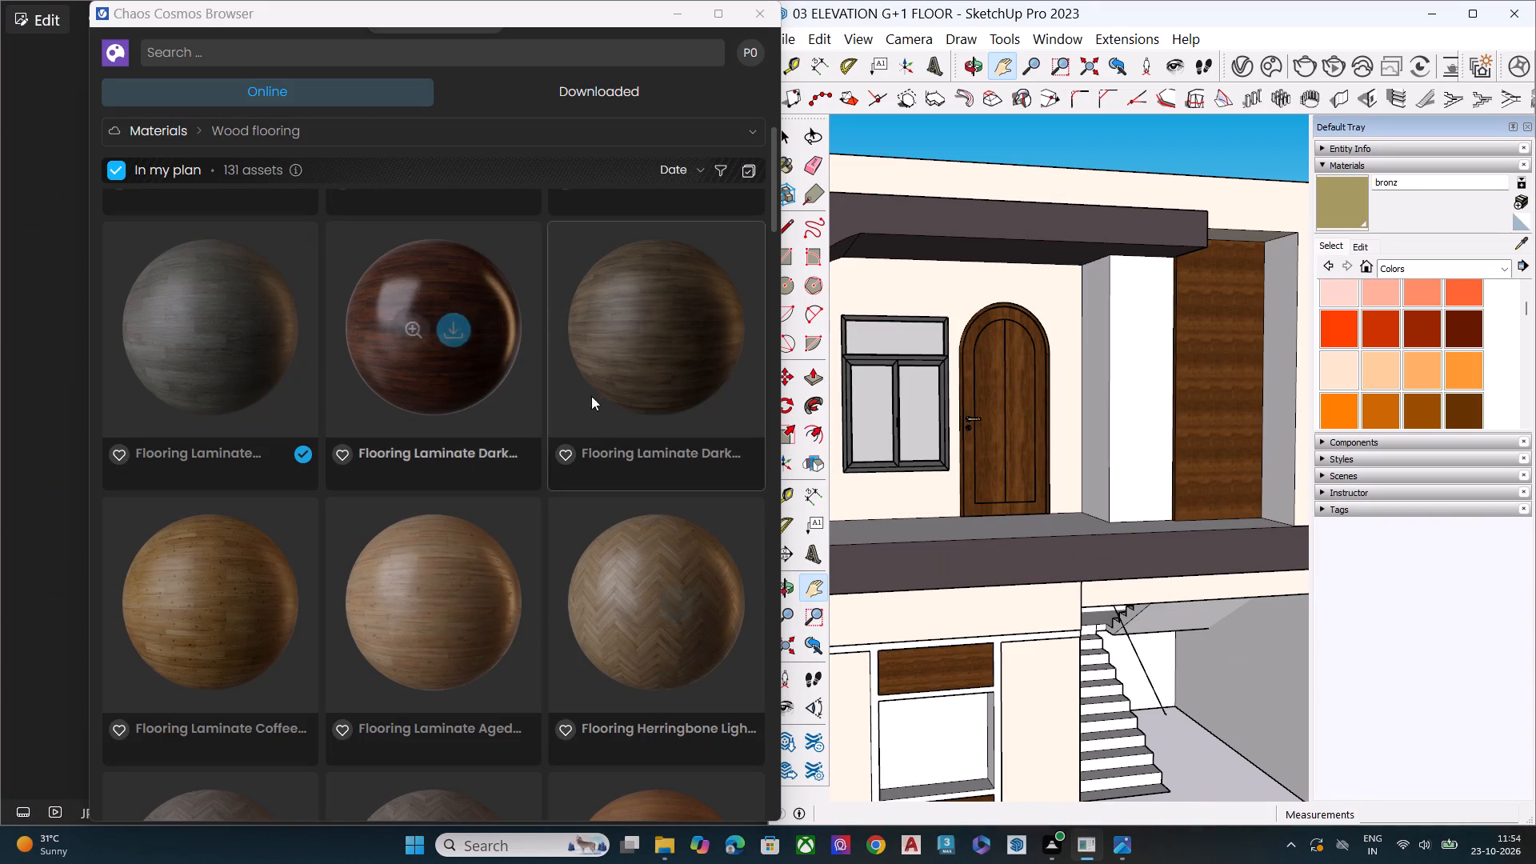
pyautogui.click(685, 14)
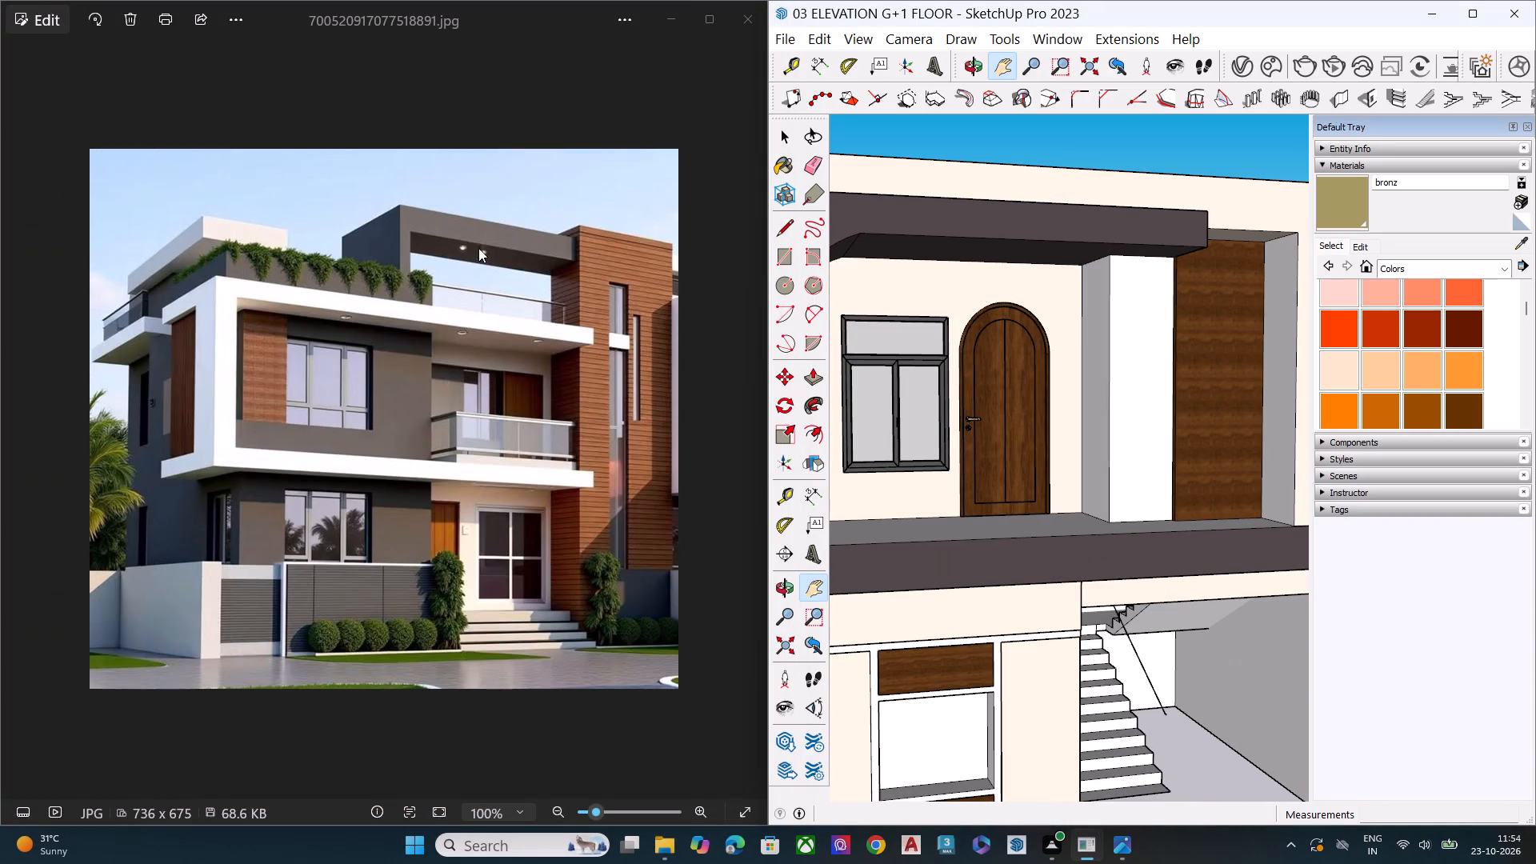
pyautogui.click(592, 446)
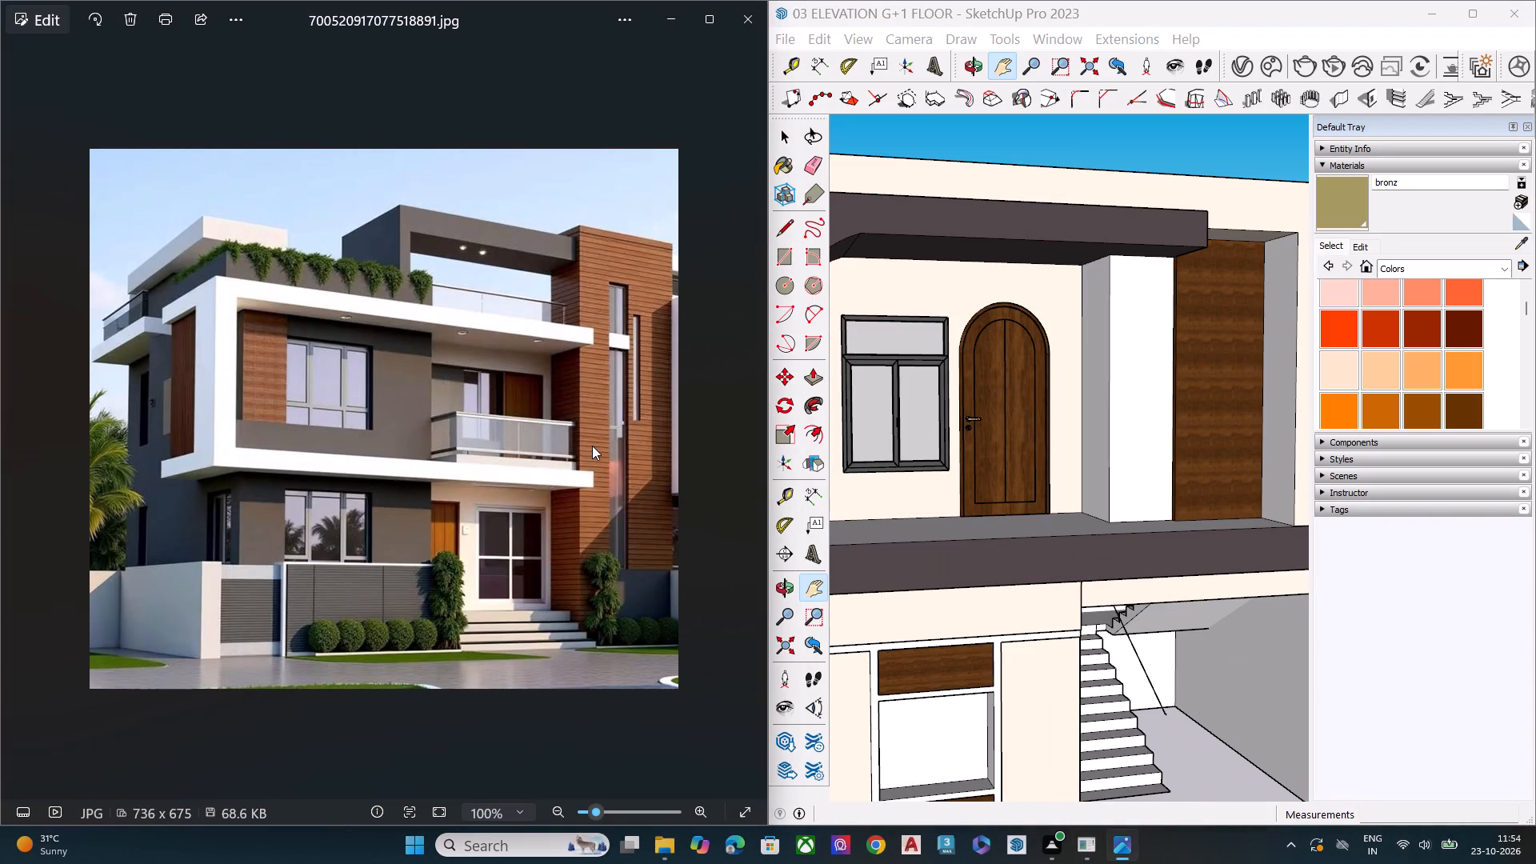
pyautogui.press('Right')
# Study the reference photo's balcony and wood band above the ground-floor window, and compare them with the model's front elevation.
pyautogui.scroll(4, 375, 443)
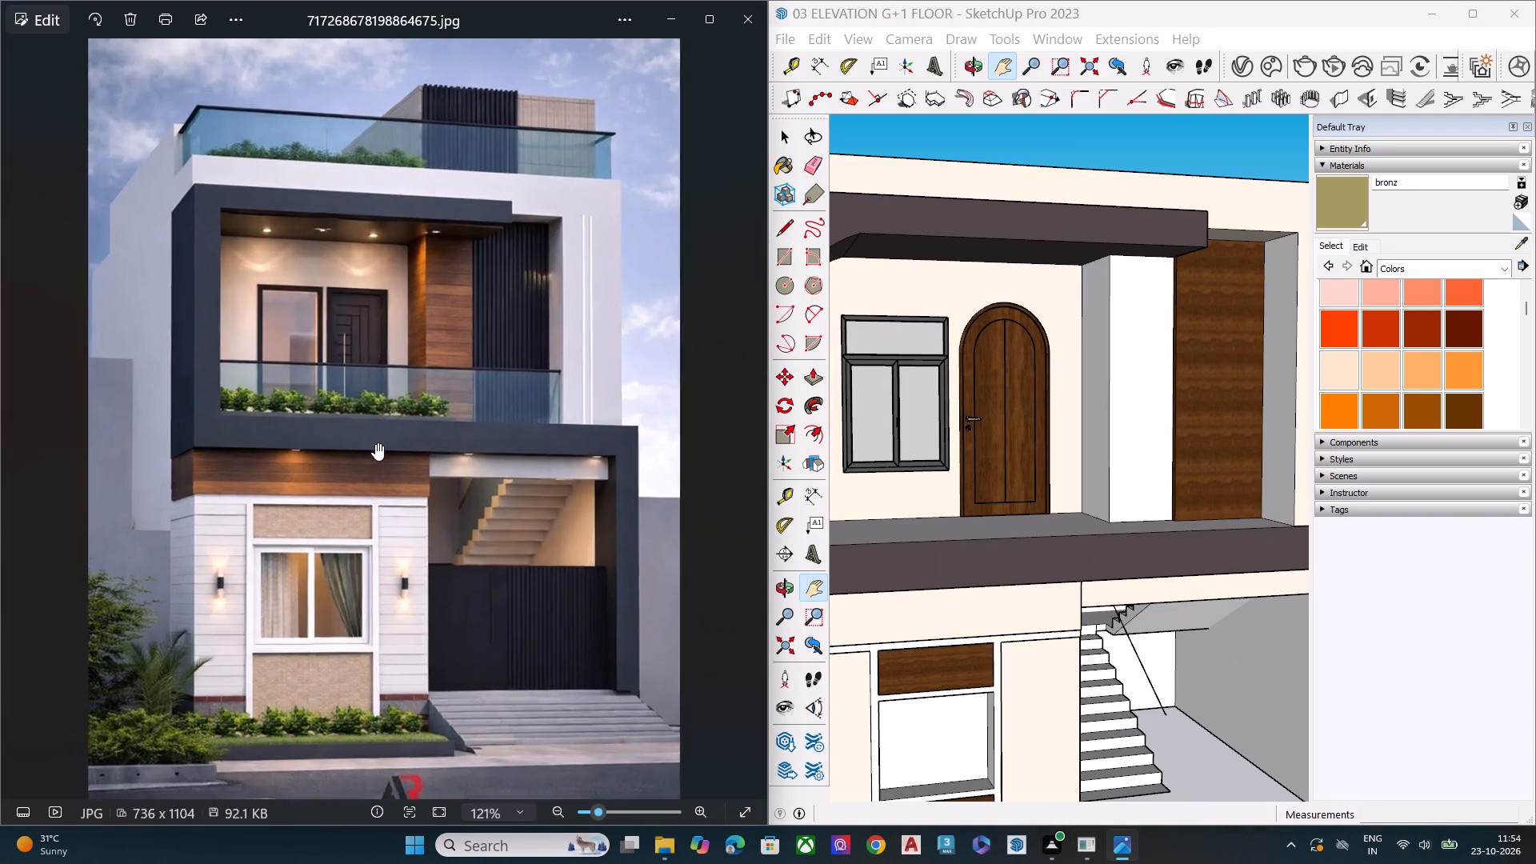
pyautogui.scroll(13, 375, 443)
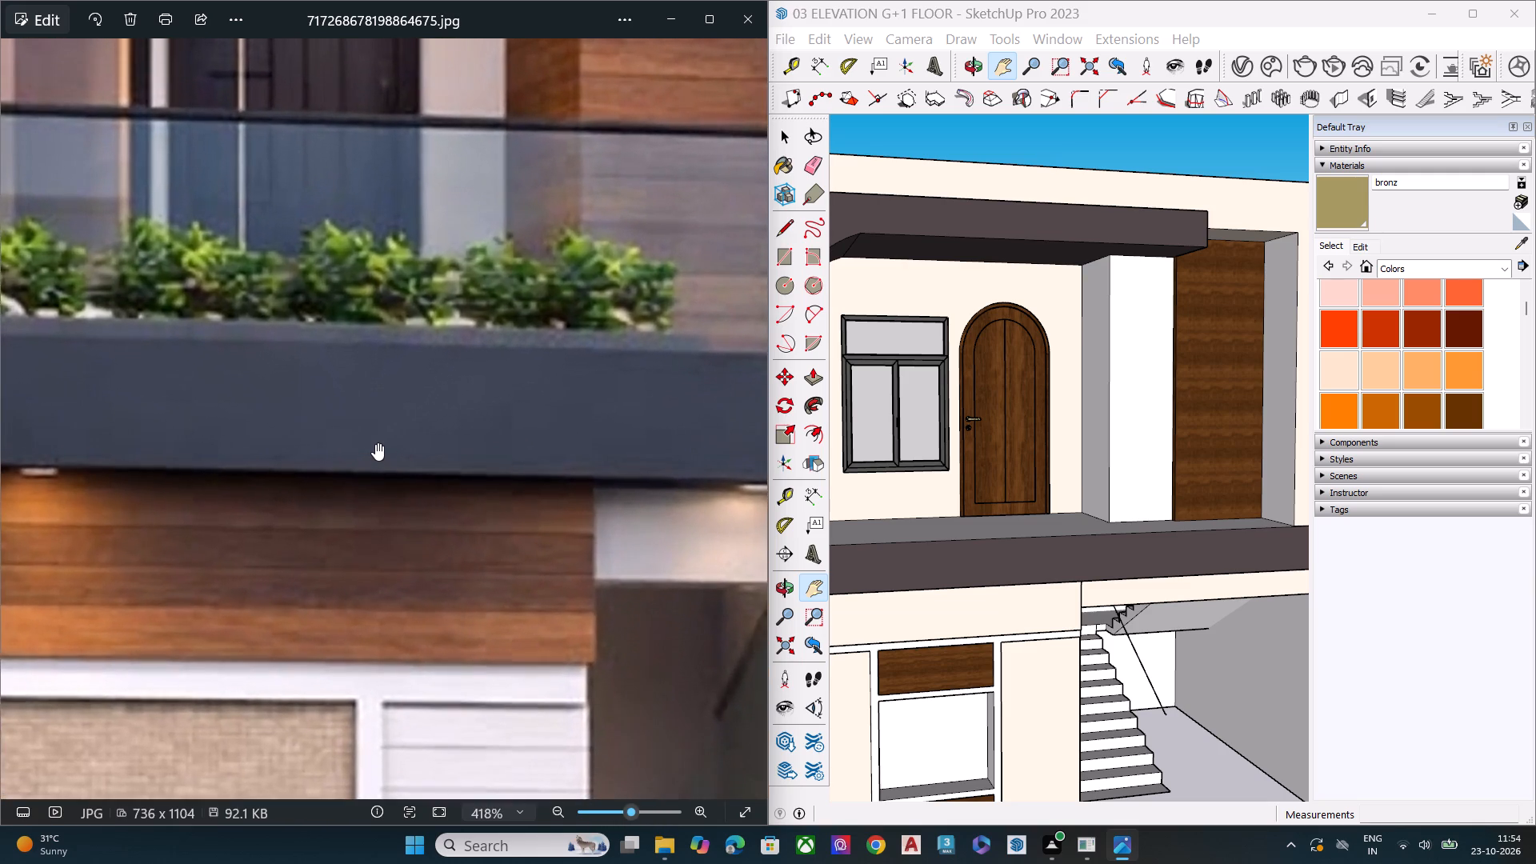
pyautogui.scroll(-11, 375, 443)
pyautogui.scroll(-6, 646, 500)
pyautogui.scroll(-3, 1084, 446)
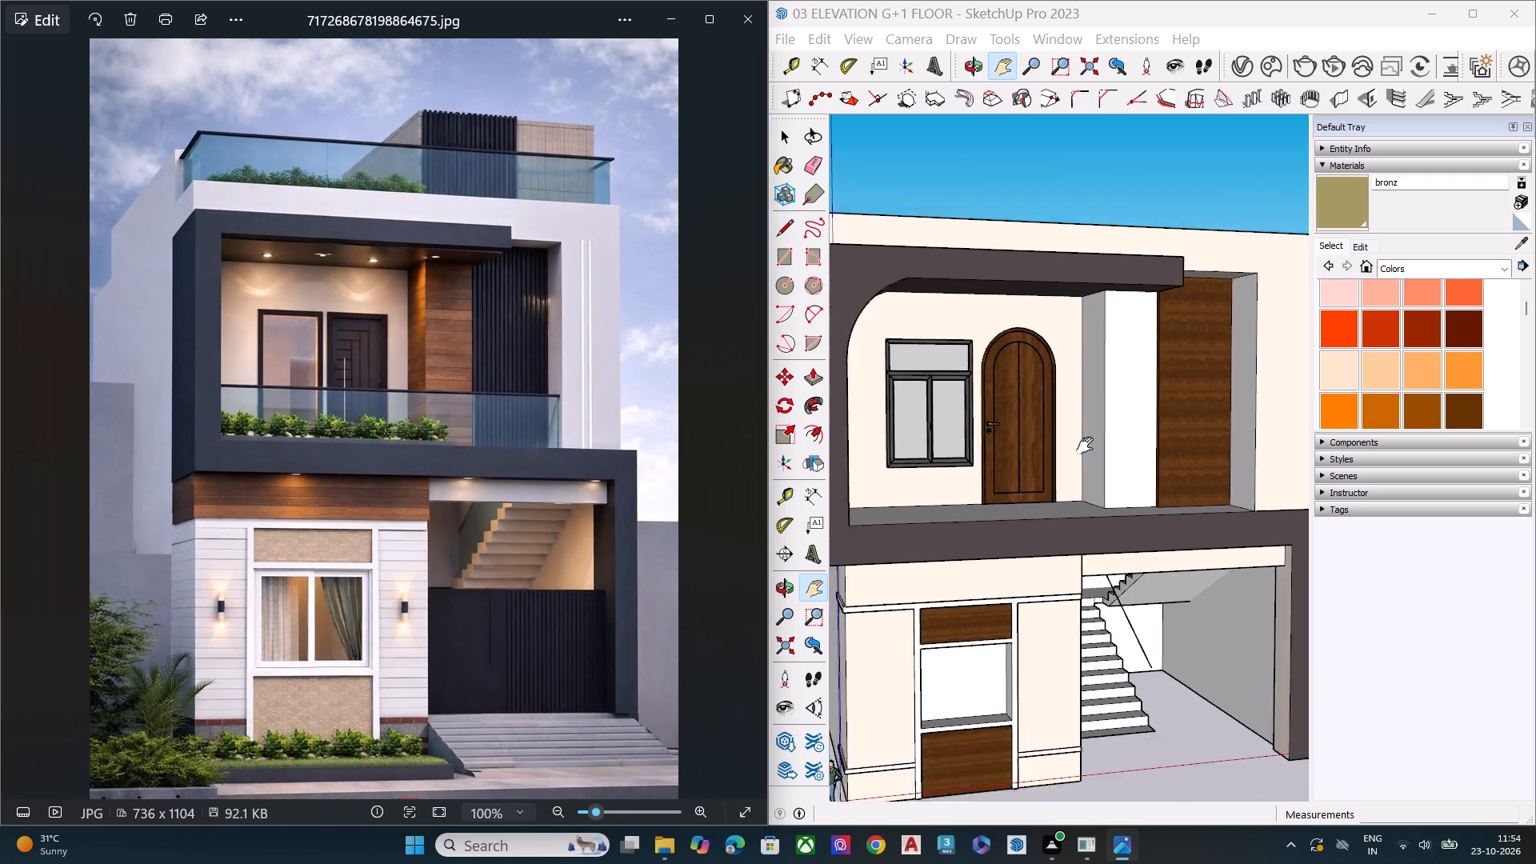
pyautogui.scroll(-5, 1085, 446)
pyautogui.moveTo(1104, 524); pyautogui.dragTo(1079, 375, button='middle')
pyautogui.scroll(1, 1084, 439)
pyautogui.scroll(-1, 1090, 445)
pyautogui.scroll(6, 1090, 445)
pyautogui.scroll(-3, 1109, 442)
pyautogui.scroll(1, 1103, 450)
pyautogui.scroll(-3, 1092, 470)
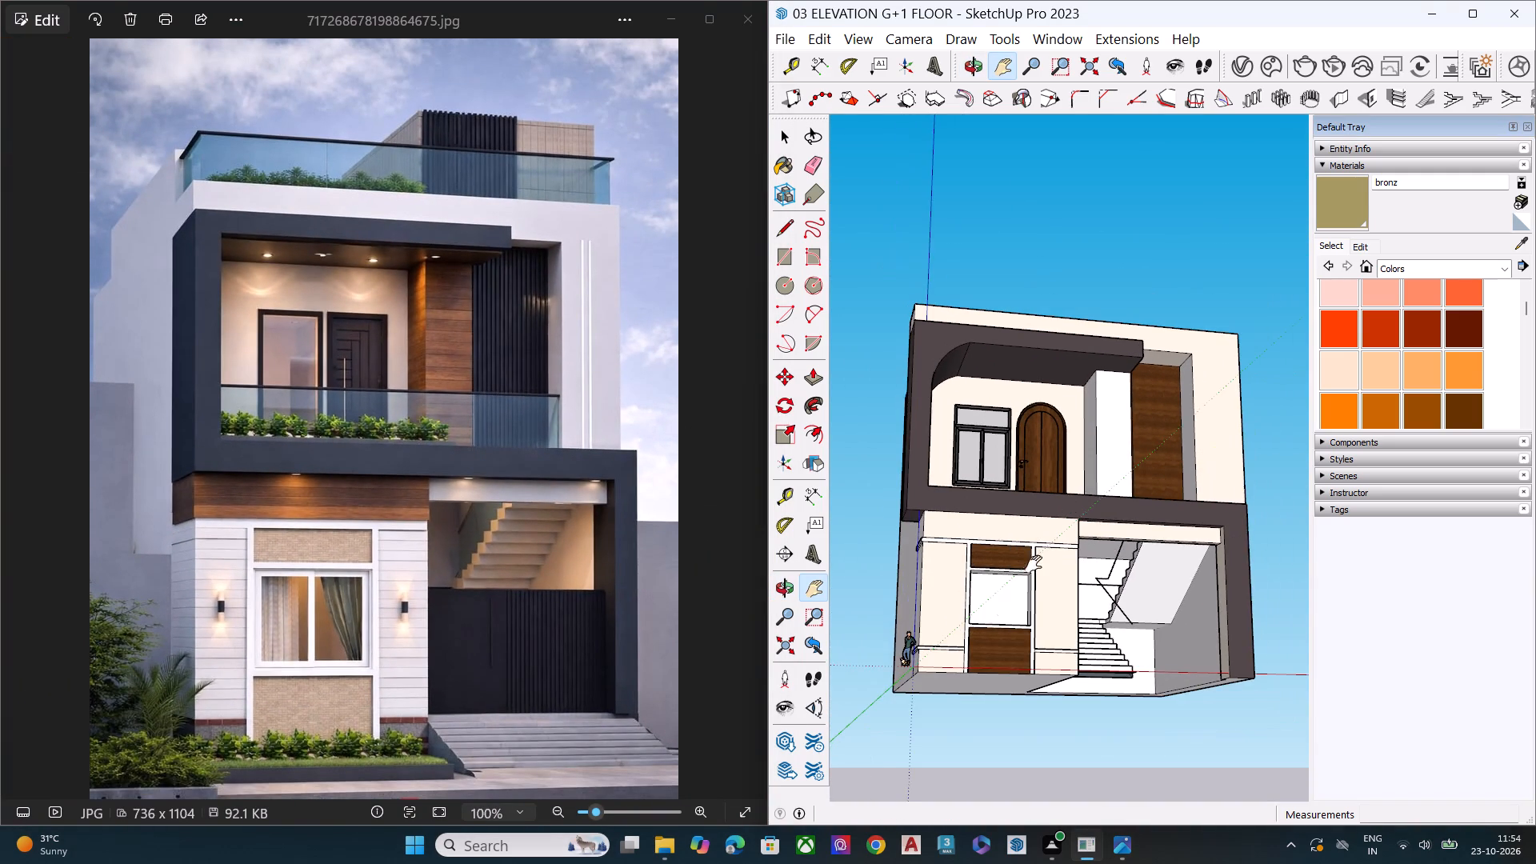
pyautogui.scroll(1, 1002, 618)
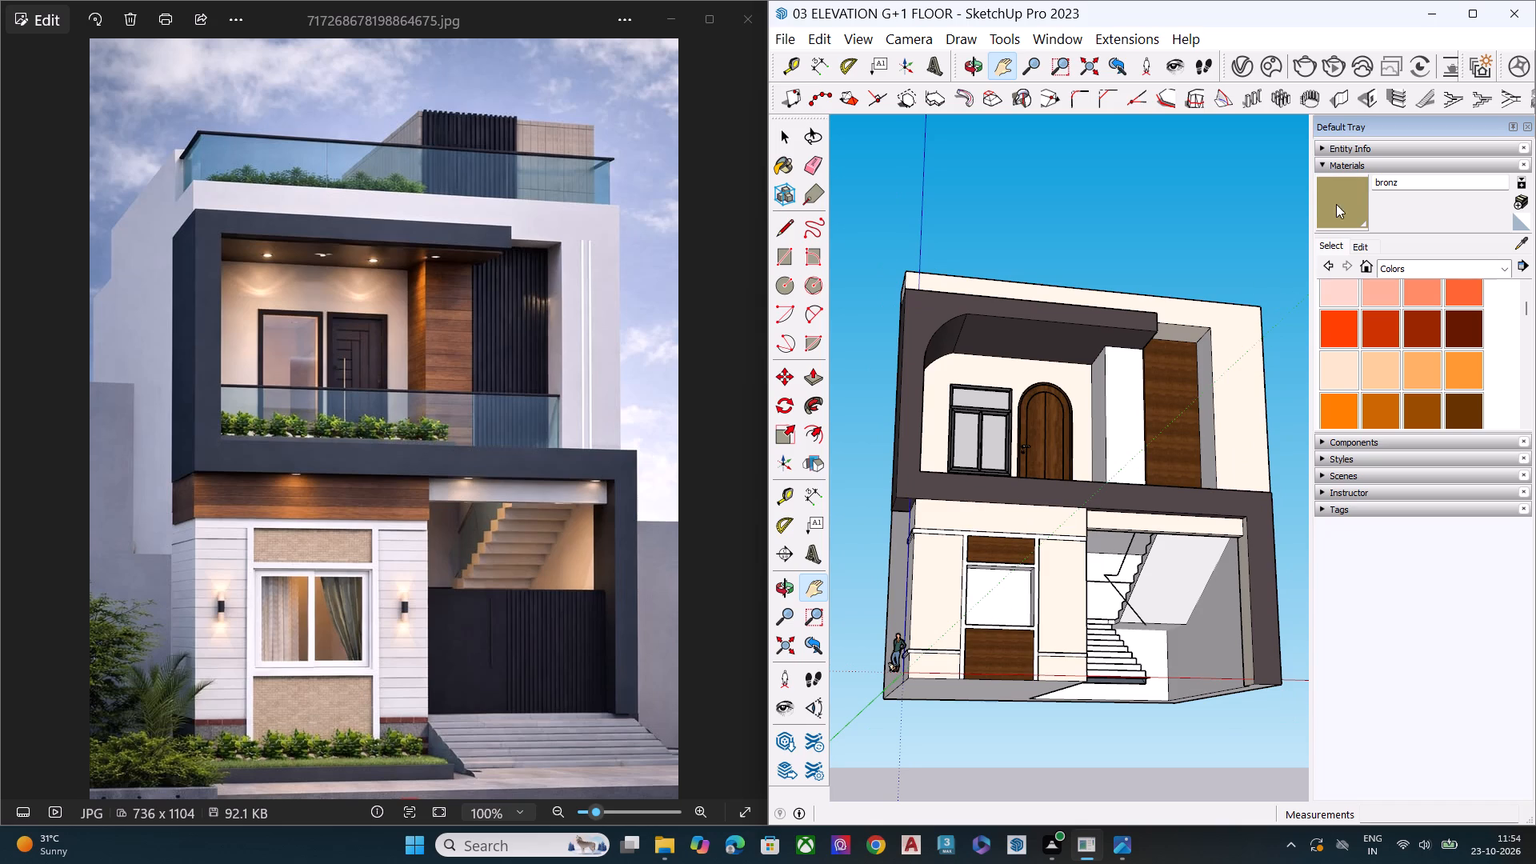
# Select the Wood066_2K_Color material from the V-Ray Asset Editor and paint the wall band above the ground-floor window with it.
pyautogui.click(1235, 67)
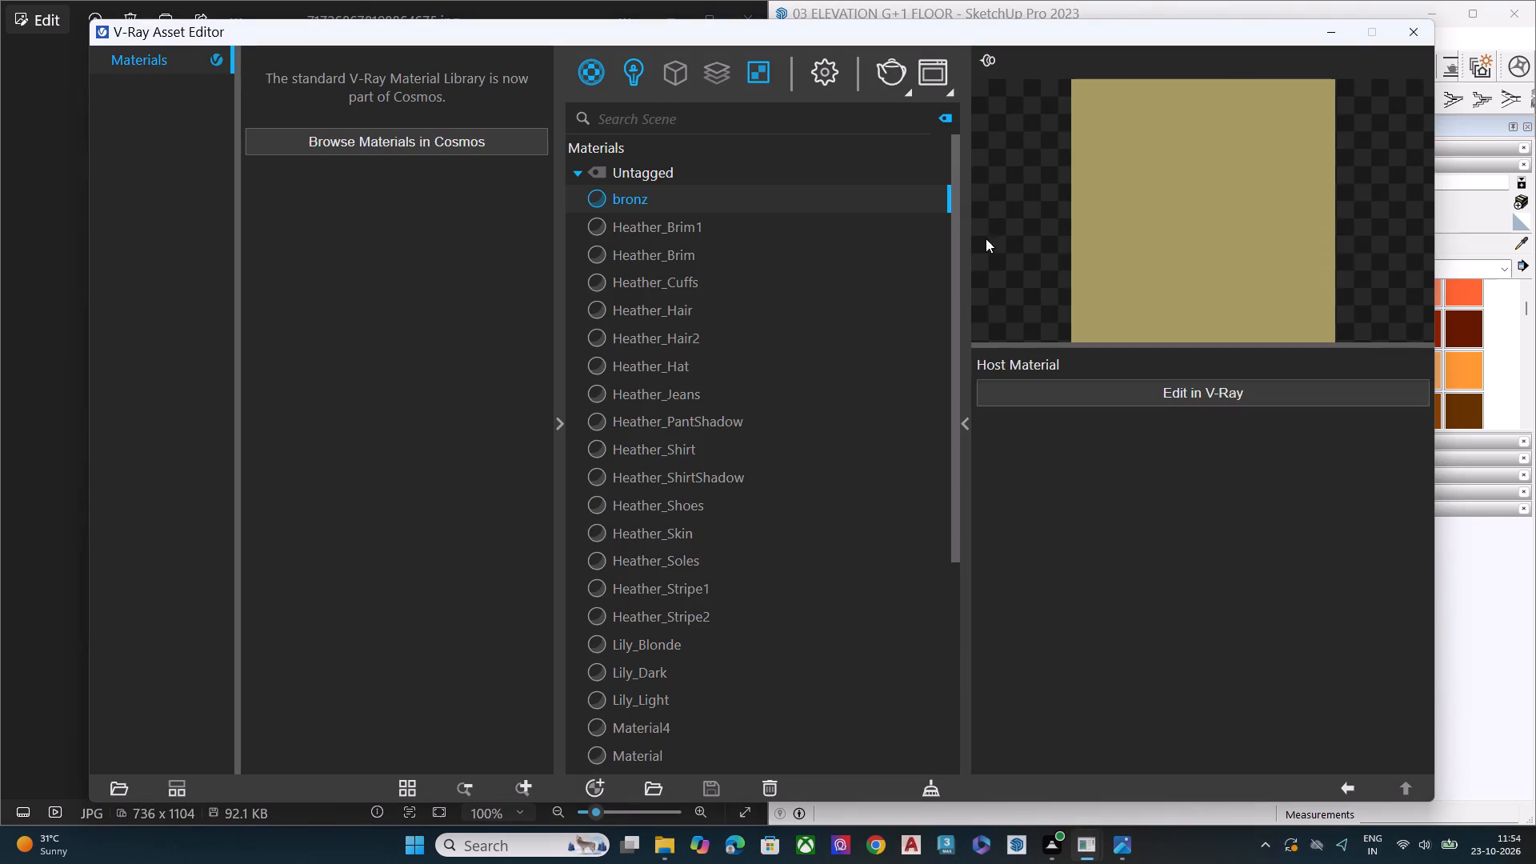
pyautogui.scroll(-3, 718, 545)
pyautogui.scroll(1, 717, 541)
pyautogui.scroll(-5, 717, 540)
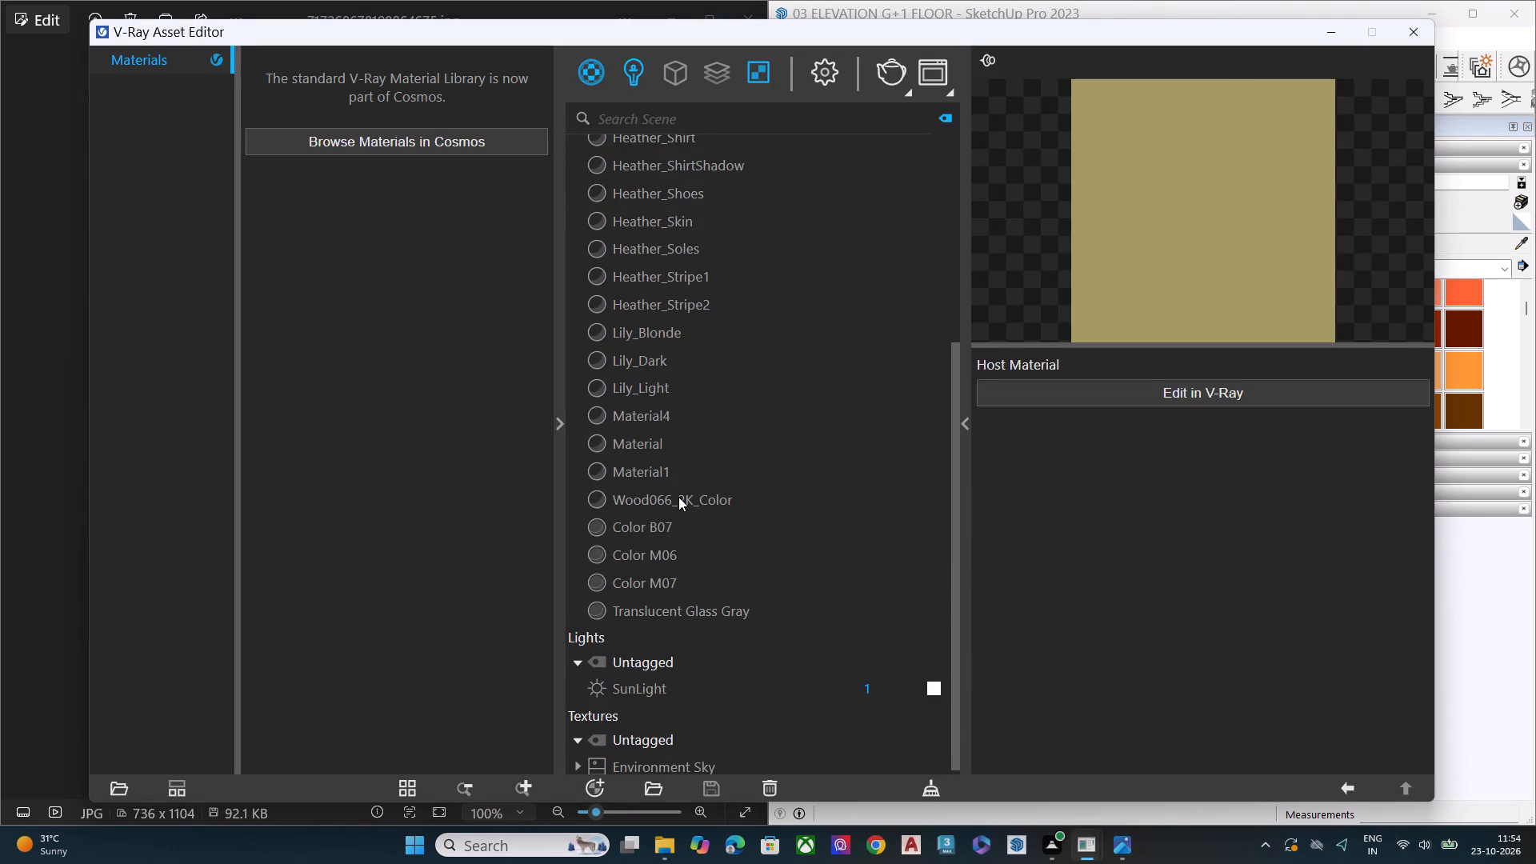
pyautogui.click(678, 497)
pyautogui.click(678, 497)
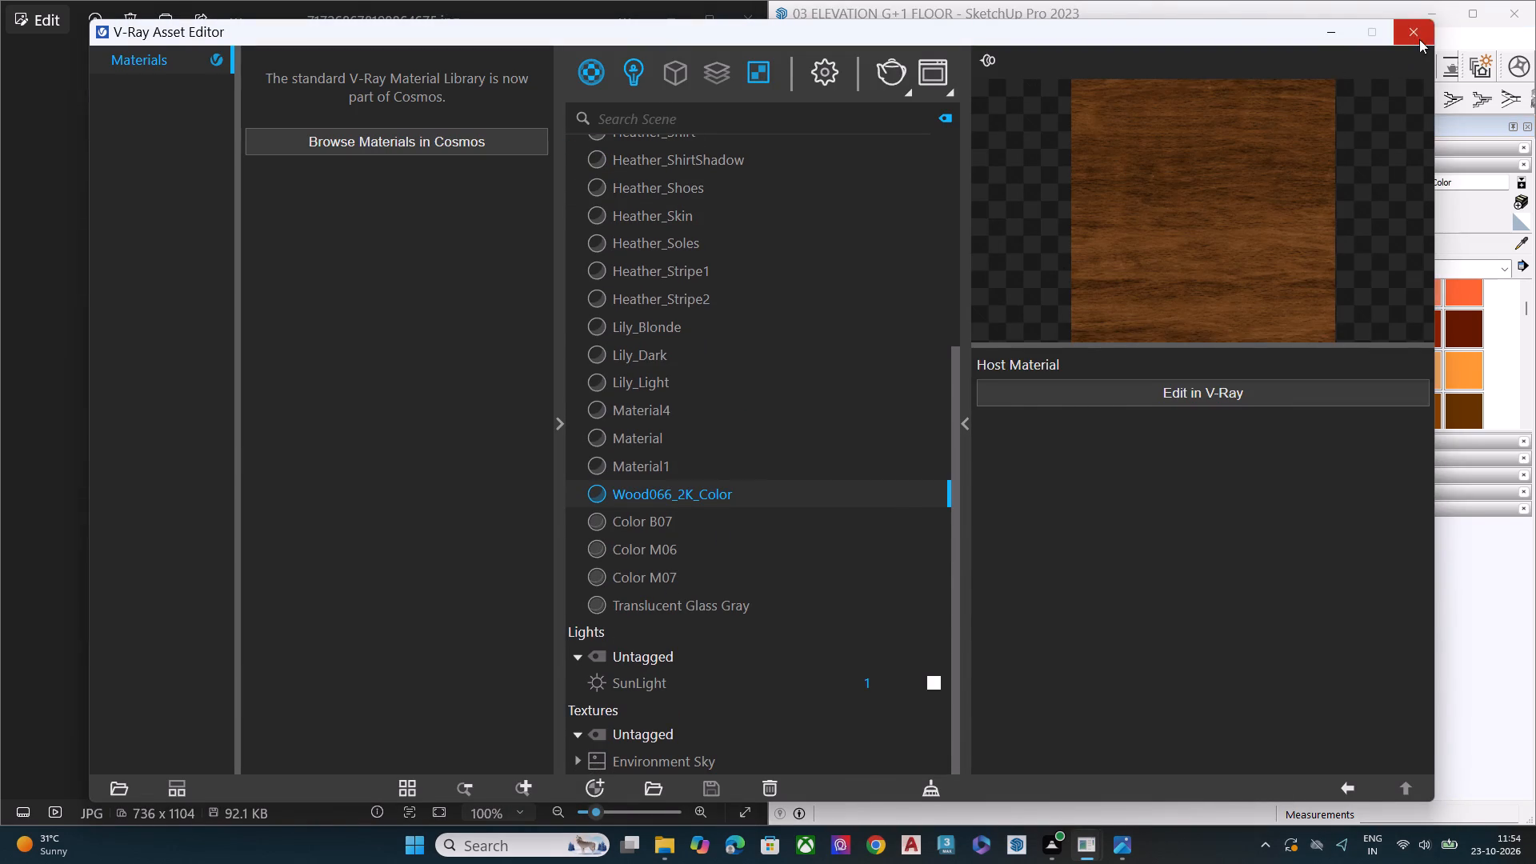
pyautogui.click(1419, 39)
pyautogui.click(1354, 207)
pyautogui.scroll(-1, 996, 556)
pyautogui.scroll(1, 997, 557)
pyautogui.scroll(-1, 999, 558)
pyautogui.scroll(2, 1006, 560)
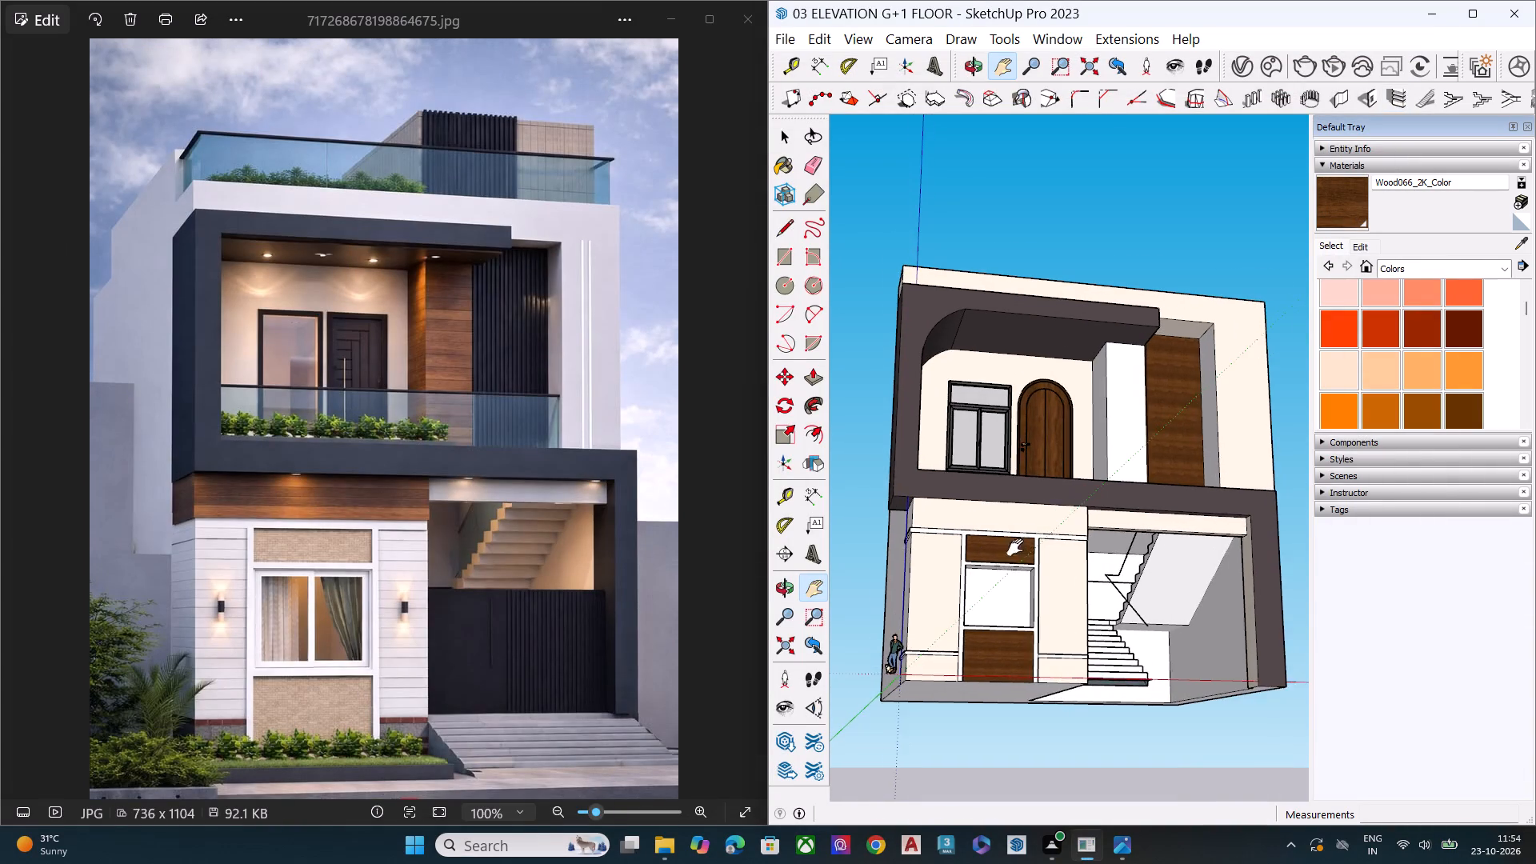
pyautogui.click(1328, 194)
pyautogui.scroll(4, 1044, 522)
pyautogui.scroll(-1, 1045, 522)
pyautogui.scroll(2, 1045, 522)
pyautogui.click(1045, 522)
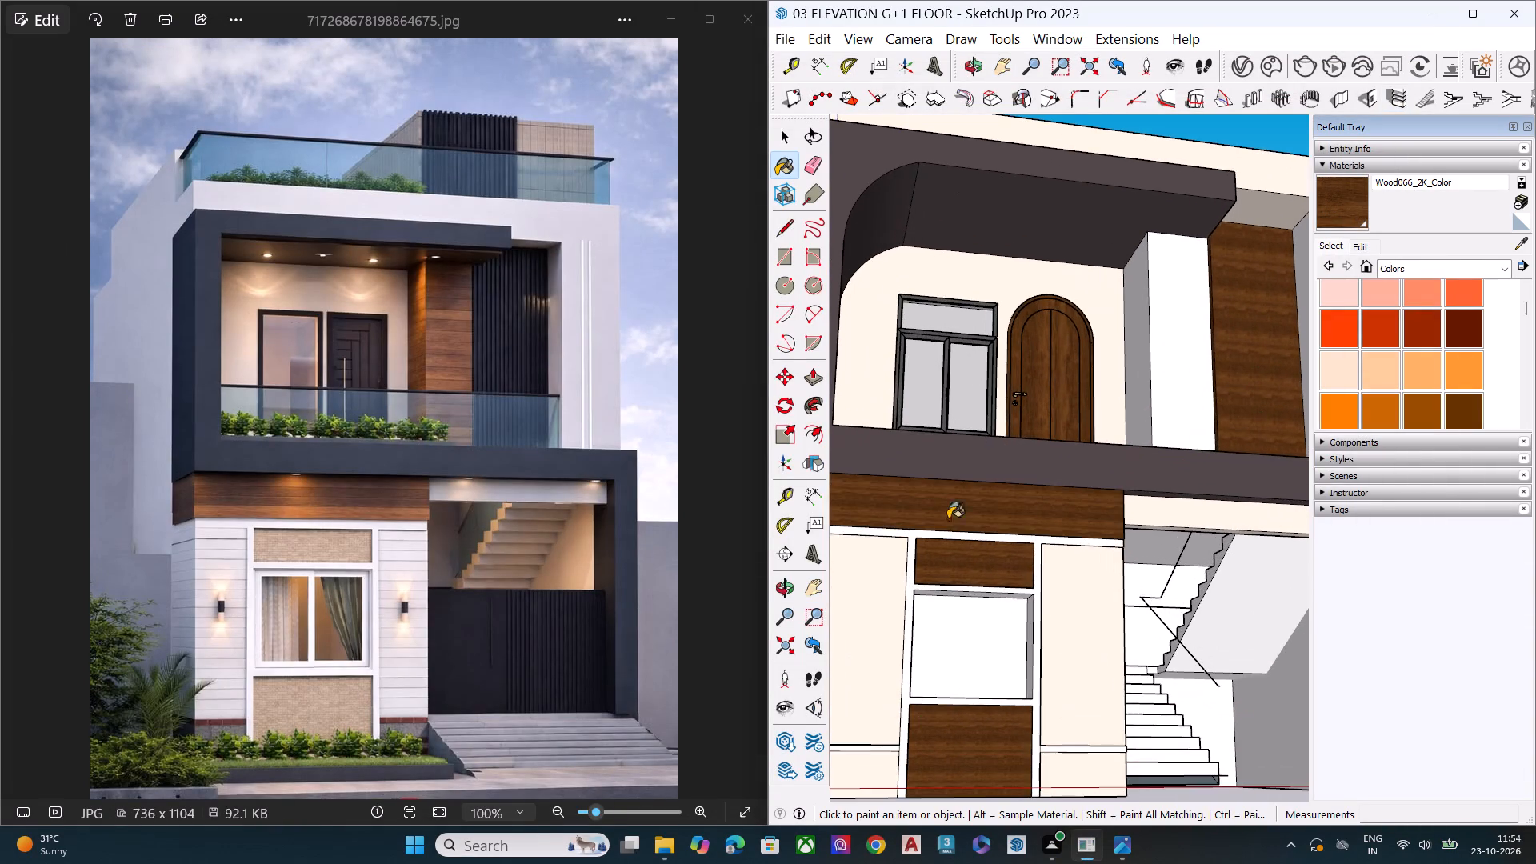
pyautogui.scroll(-7, 914, 509)
pyautogui.moveTo(1021, 584); pyautogui.dragTo(886, 740, button='middle')
pyautogui.press('space')
pyautogui.click(975, 730)
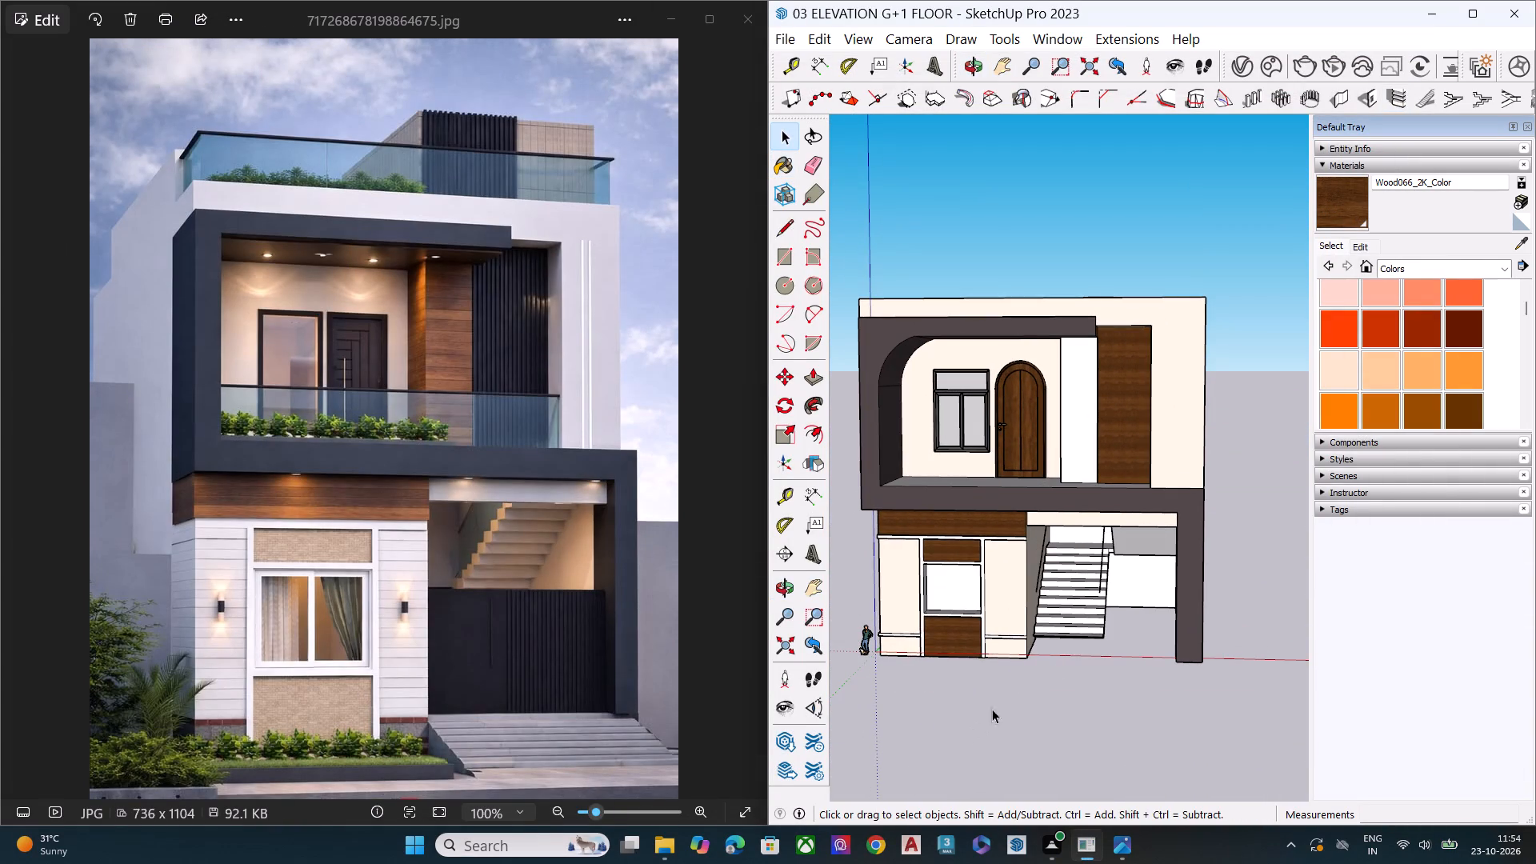
# Examine the whole house from the corner and from below, including the balcony's arched door, column and wood panel recess.
pyautogui.moveTo(1150, 548); pyautogui.dragTo(1274, 443, button='middle')
pyautogui.scroll(4, 1275, 443)
pyautogui.scroll(-1, 1276, 442)
pyautogui.scroll(2, 1276, 442)
pyautogui.scroll(-8, 1275, 444)
pyautogui.moveTo(1168, 583); pyautogui.dragTo(702, 576, button='middle')
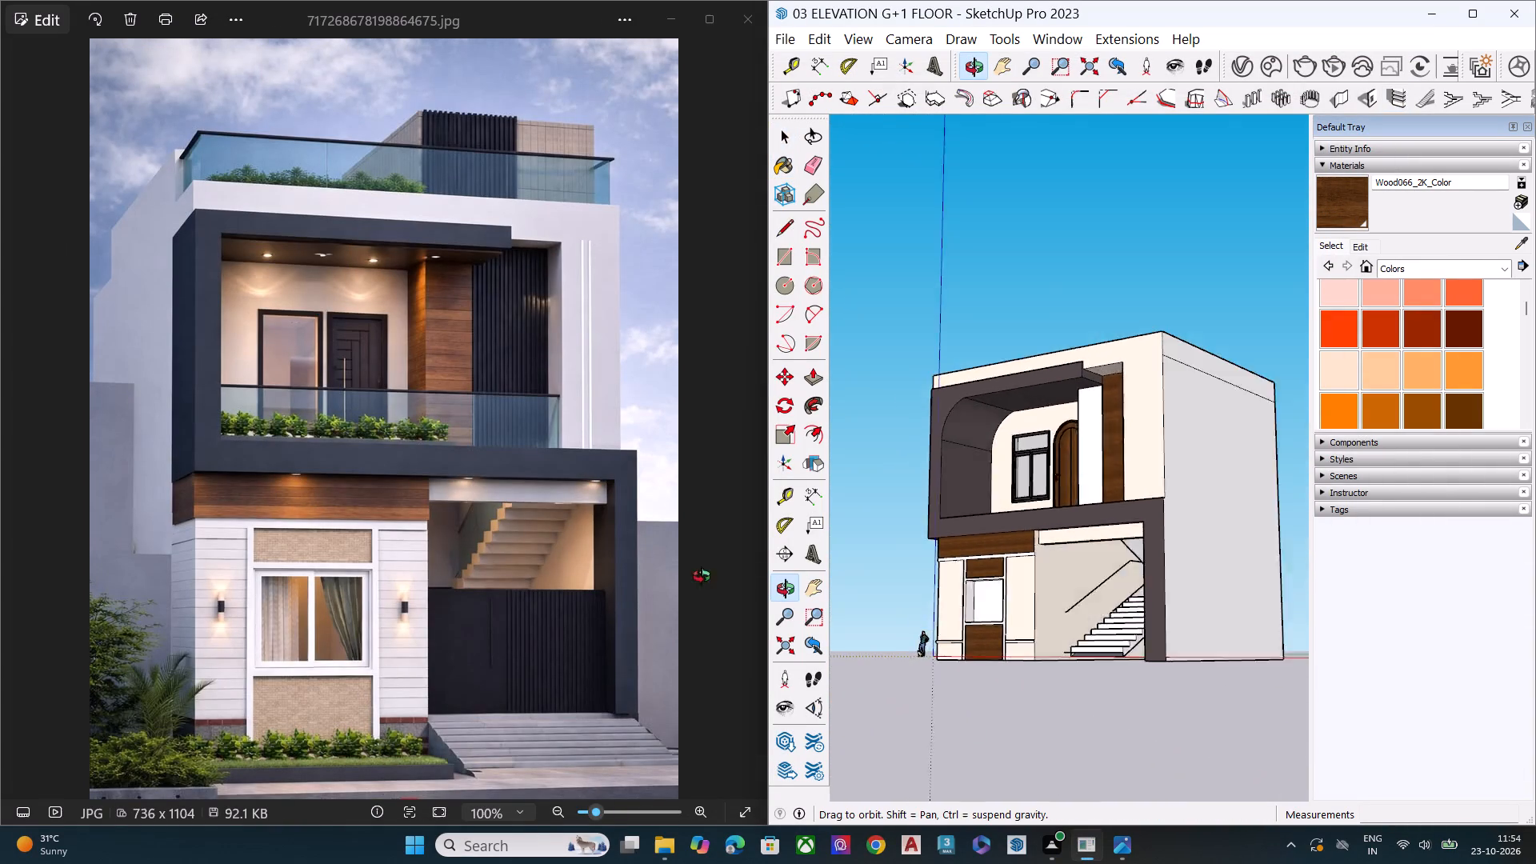
pyautogui.moveTo(702, 576); pyautogui.dragTo(674, 576, button='middle')
pyautogui.moveTo(1198, 509); pyautogui.dragTo(1206, 415, button='middle')
pyautogui.scroll(3, 1206, 415)
pyautogui.scroll(-1, 1077, 390)
pyautogui.scroll(5, 1067, 388)
pyautogui.scroll(-8, 983, 370)
pyautogui.moveTo(1120, 443); pyautogui.dragTo(1270, 444, button='middle')
pyautogui.scroll(2, 1061, 421)
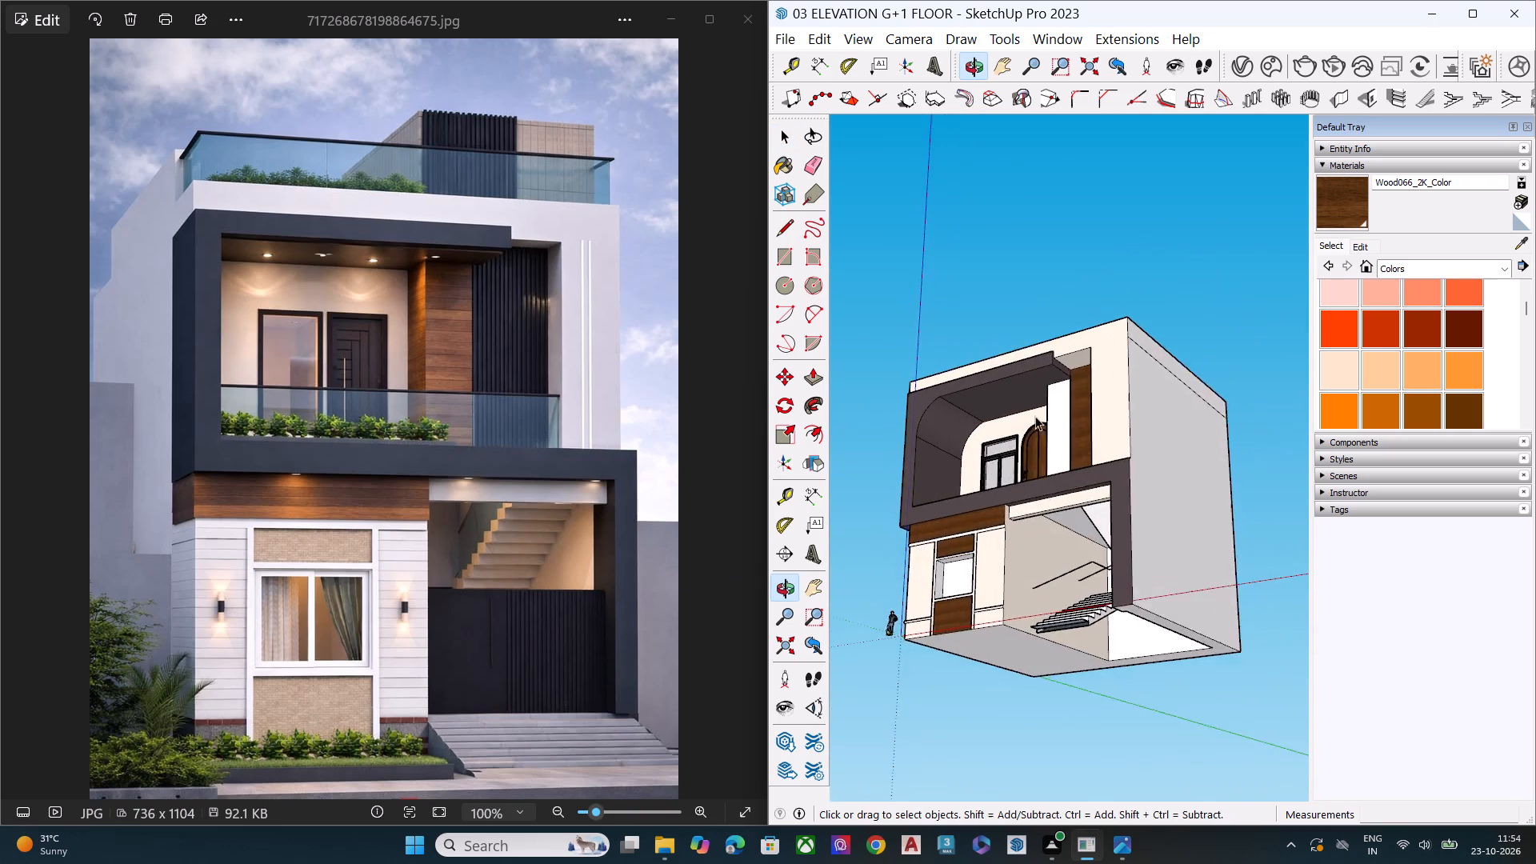
pyautogui.scroll(5, 1035, 416)
pyautogui.scroll(2, 1010, 482)
pyautogui.scroll(-1, 1010, 482)
pyautogui.scroll(5, 1010, 482)
pyautogui.scroll(-2, 1010, 482)
pyautogui.moveTo(991, 451); pyautogui.dragTo(1358, 611, button='middle')
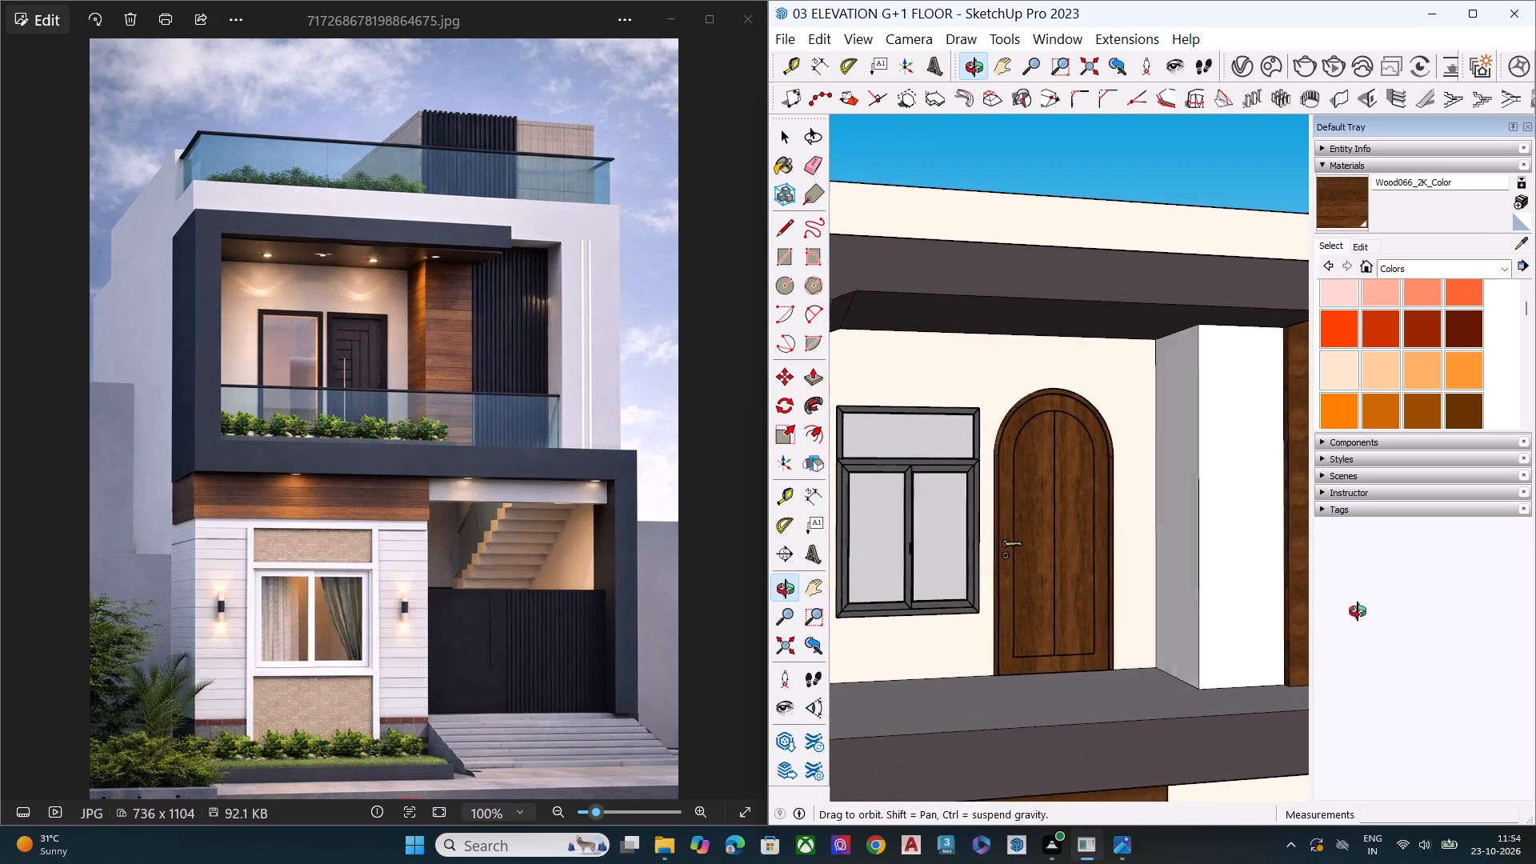
pyautogui.moveTo(1358, 611); pyautogui.dragTo(1476, 626, button='middle')
pyautogui.moveTo(1256, 580); pyautogui.dragTo(1278, 519, button='middle')
pyautogui.scroll(1, 1259, 528)
pyautogui.scroll(-4, 954, 523)
pyautogui.scroll(2, 906, 536)
pyautogui.scroll(-3, 895, 544)
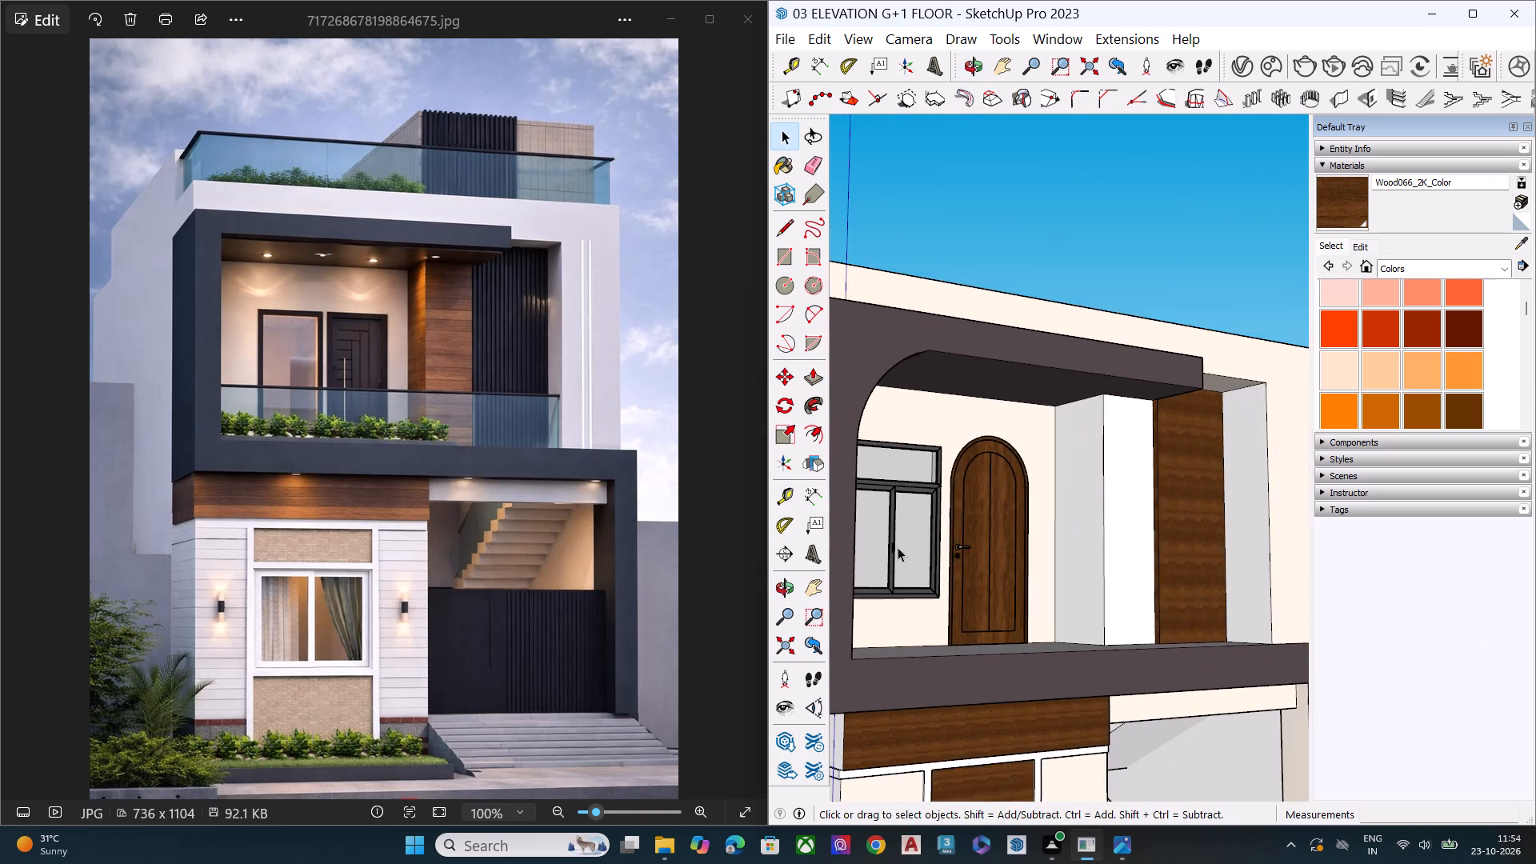
pyautogui.scroll(-7, 932, 500)
pyautogui.scroll(2, 1115, 535)
# Paint the front and side faces of the first-floor column beside the arched door with Color M00.
pyautogui.scroll(-5, 1356, 355)
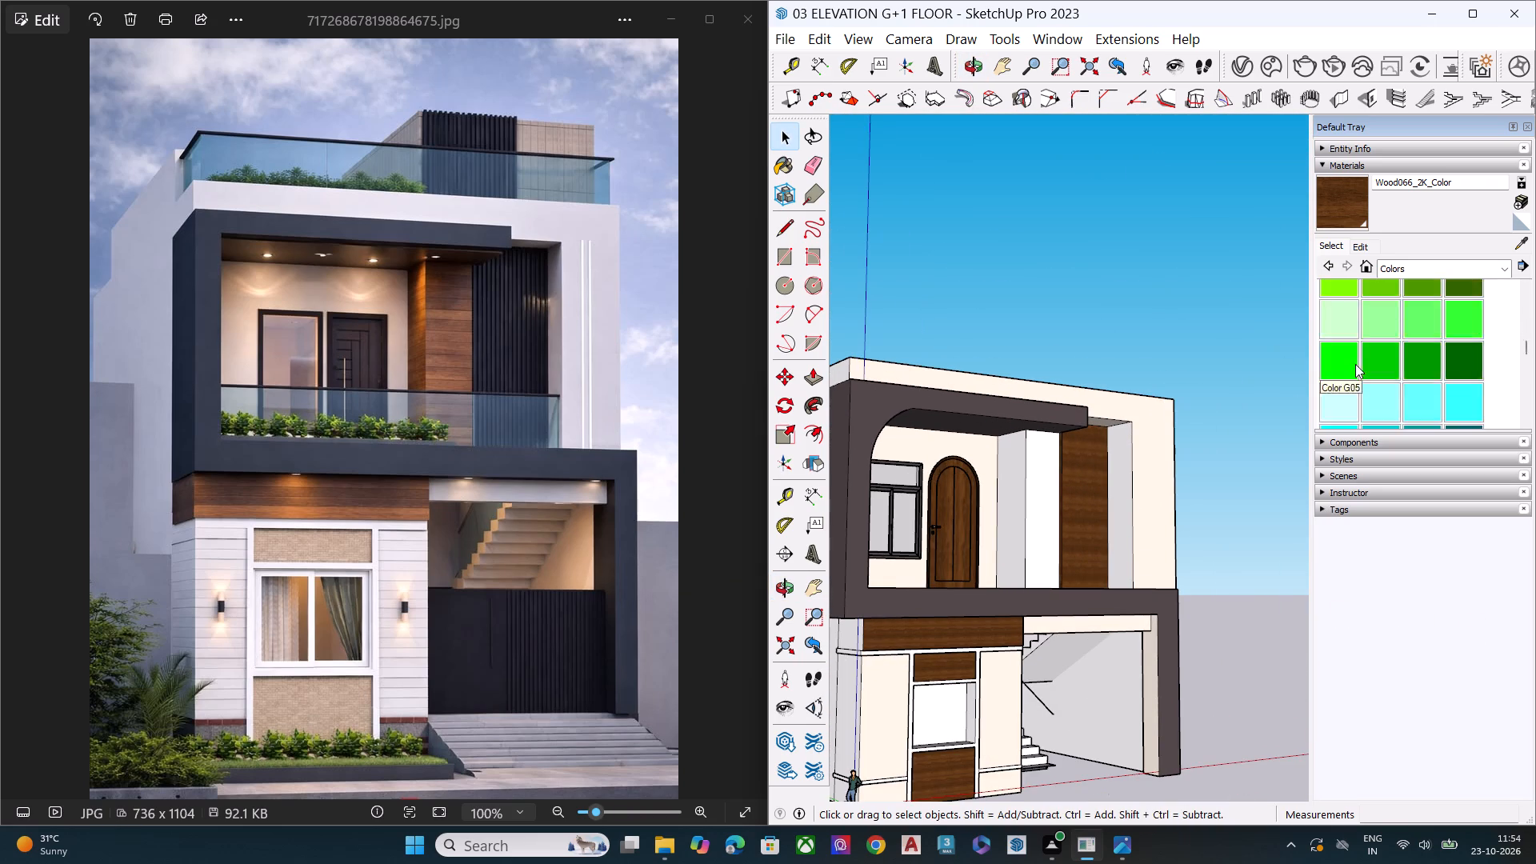
pyautogui.scroll(-9, 1355, 364)
pyautogui.scroll(4, 1353, 378)
pyautogui.scroll(-3, 1353, 378)
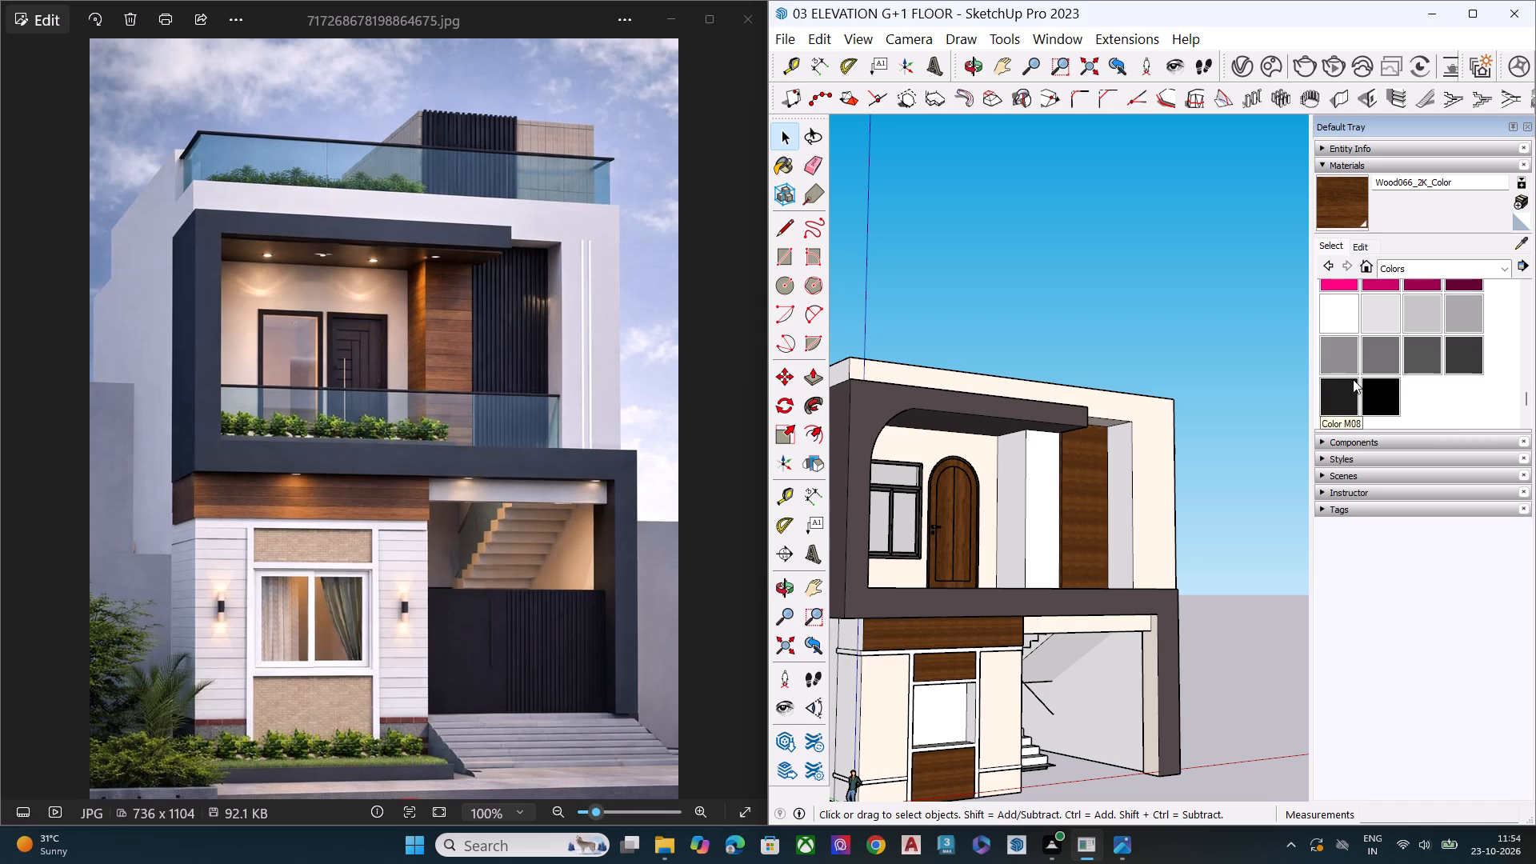
pyautogui.click(1334, 301)
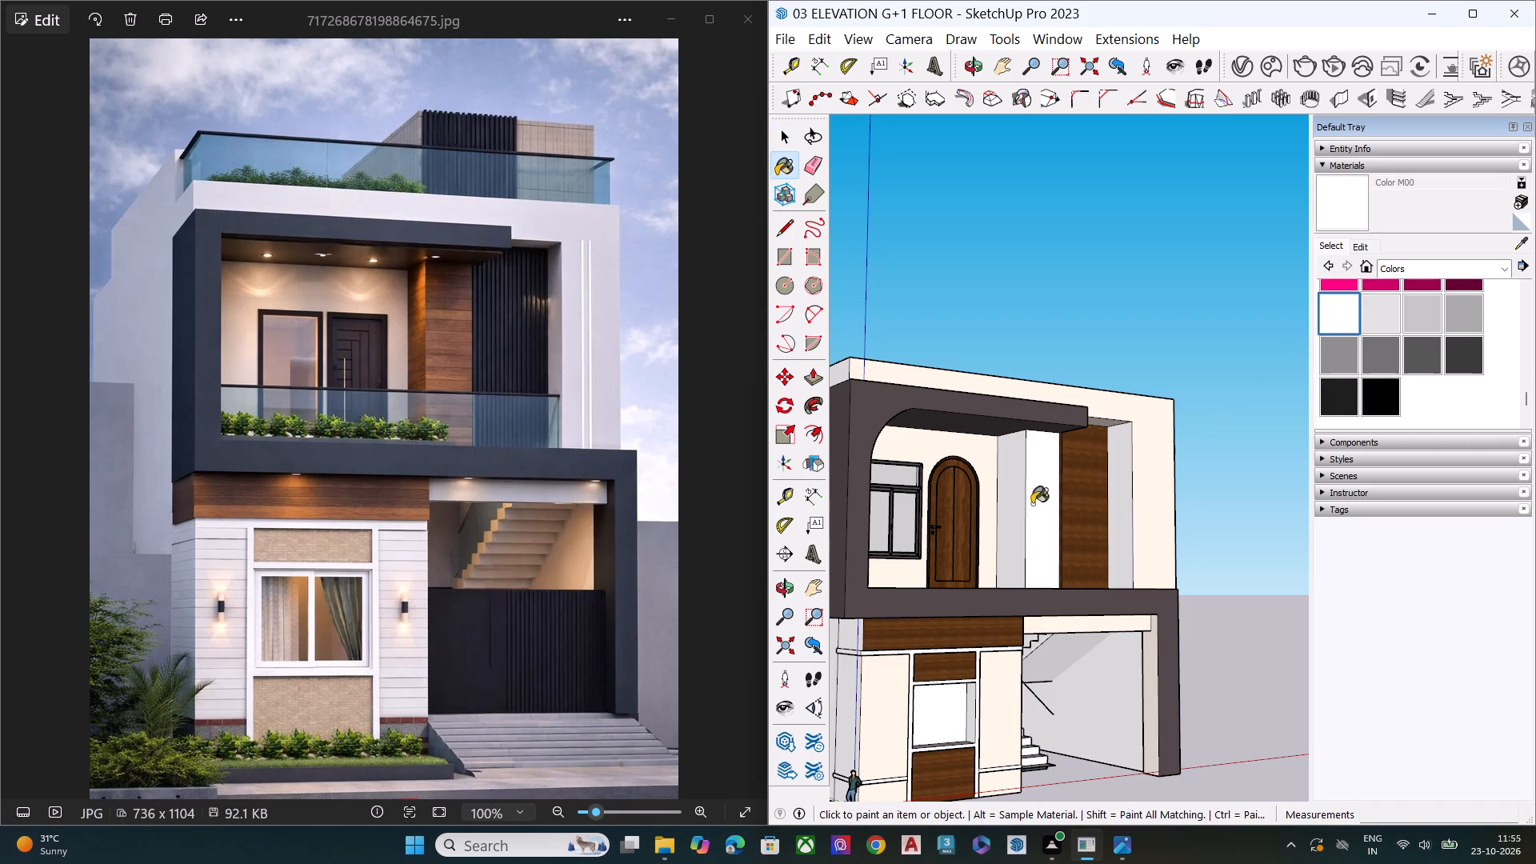
pyautogui.click(1018, 466)
pyautogui.click(1042, 461)
pyautogui.press('space')
pyautogui.click(1142, 352)
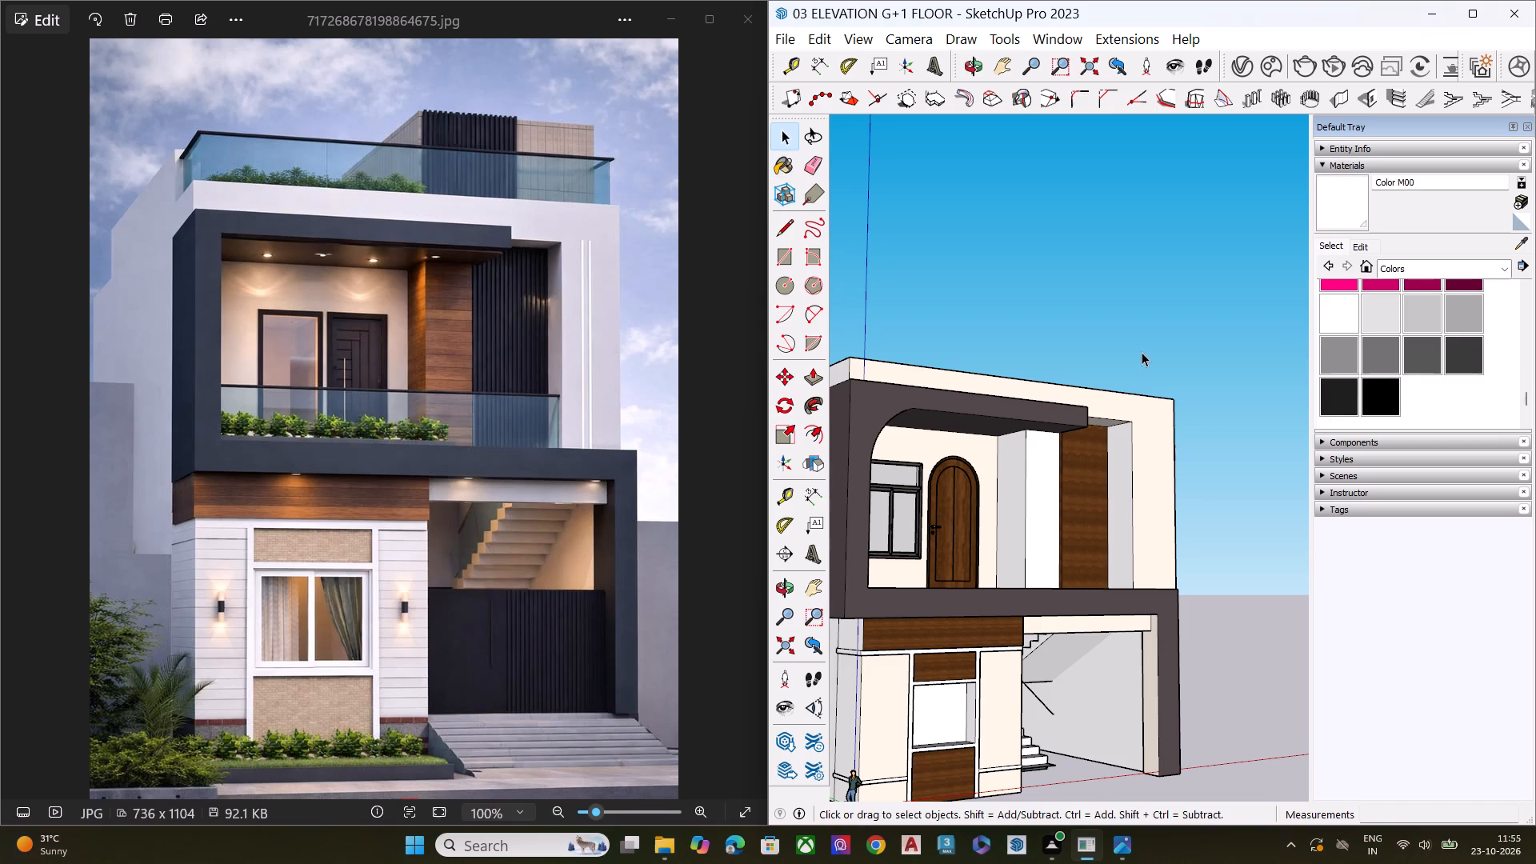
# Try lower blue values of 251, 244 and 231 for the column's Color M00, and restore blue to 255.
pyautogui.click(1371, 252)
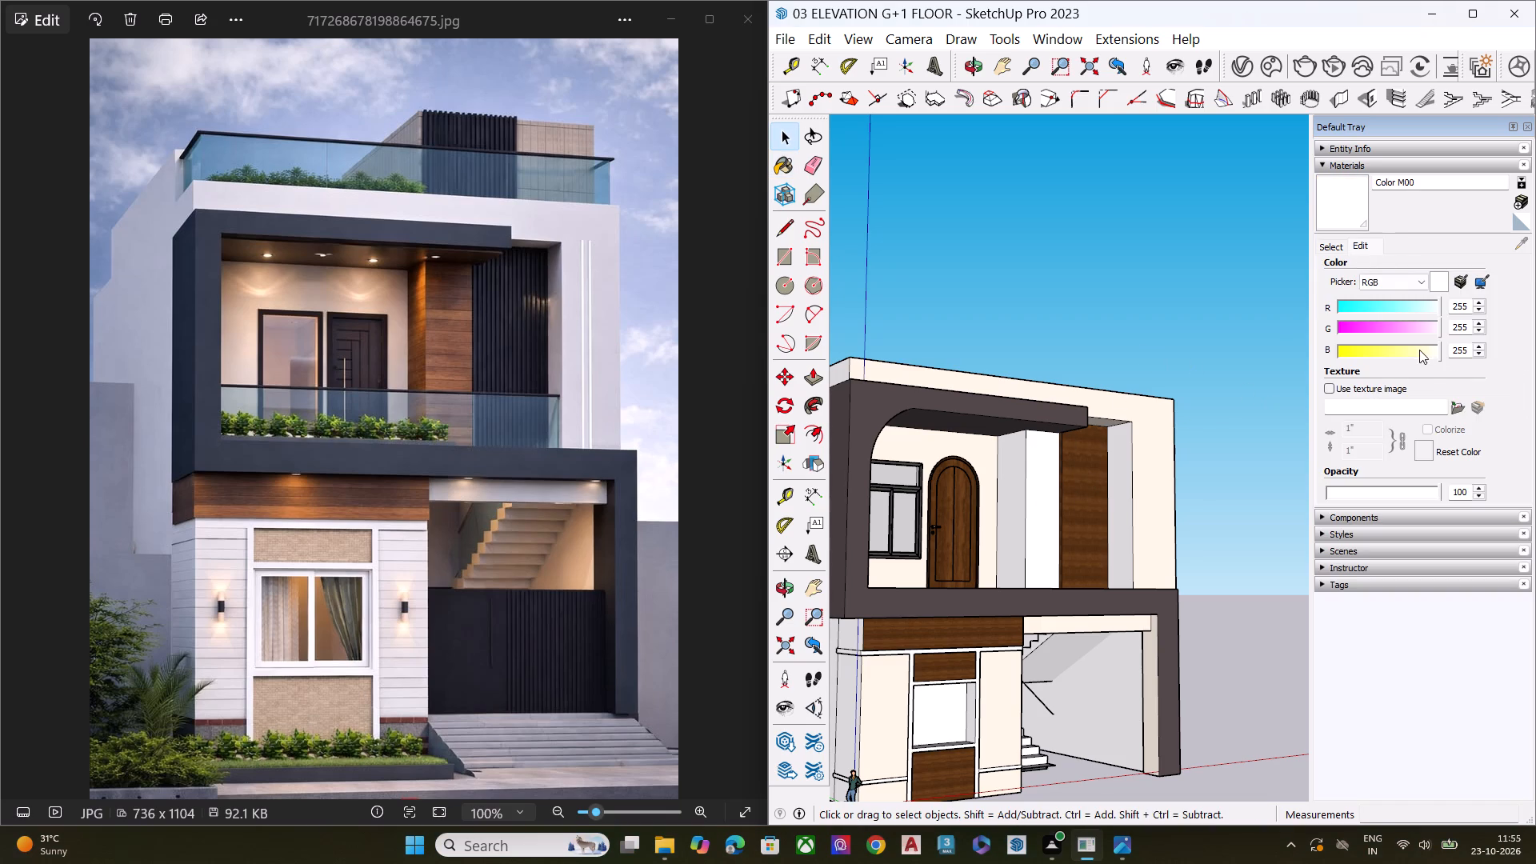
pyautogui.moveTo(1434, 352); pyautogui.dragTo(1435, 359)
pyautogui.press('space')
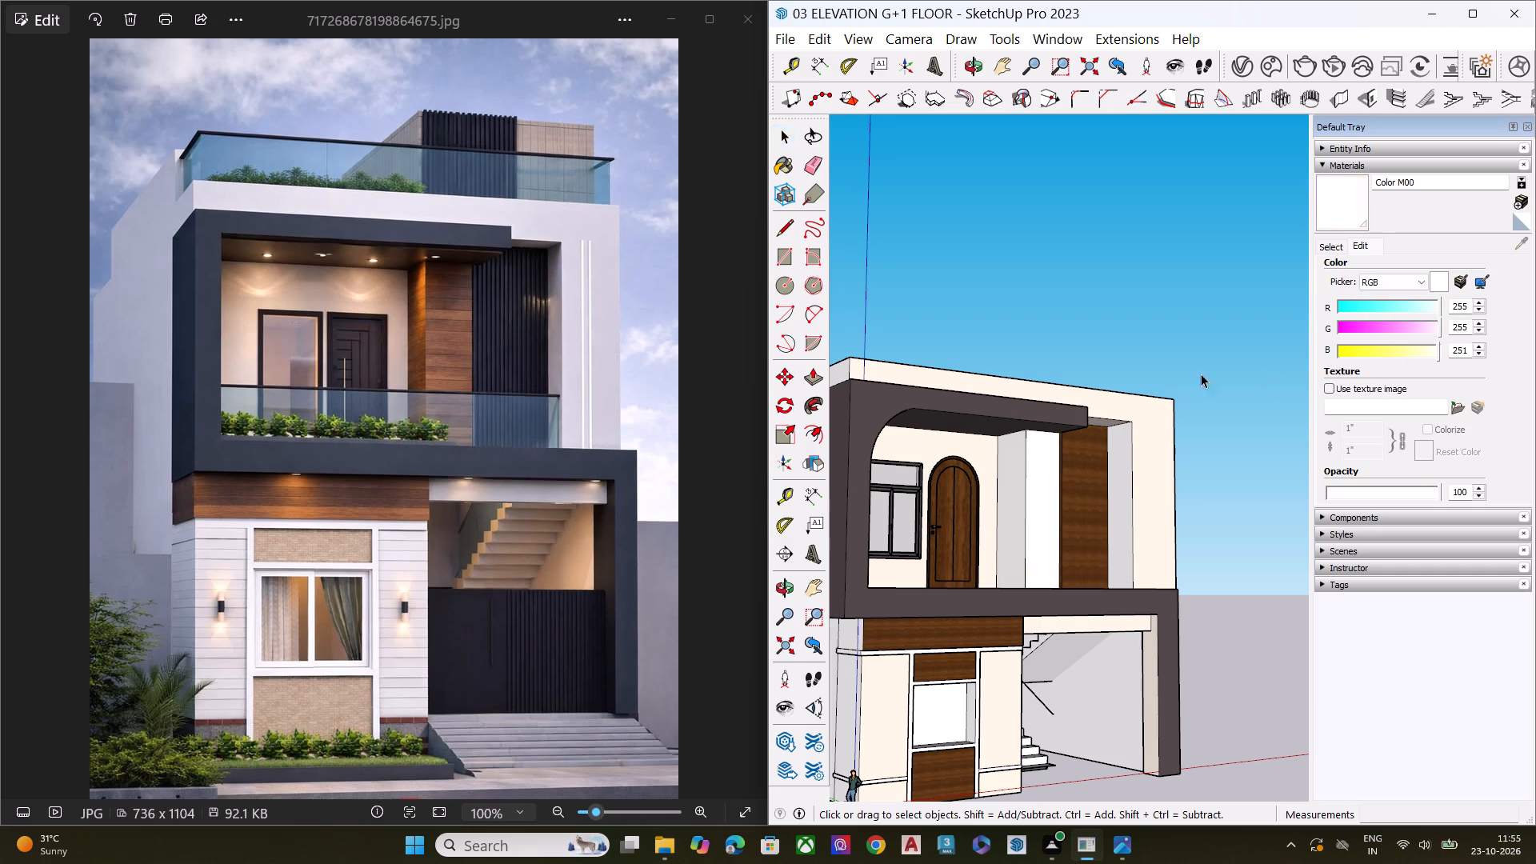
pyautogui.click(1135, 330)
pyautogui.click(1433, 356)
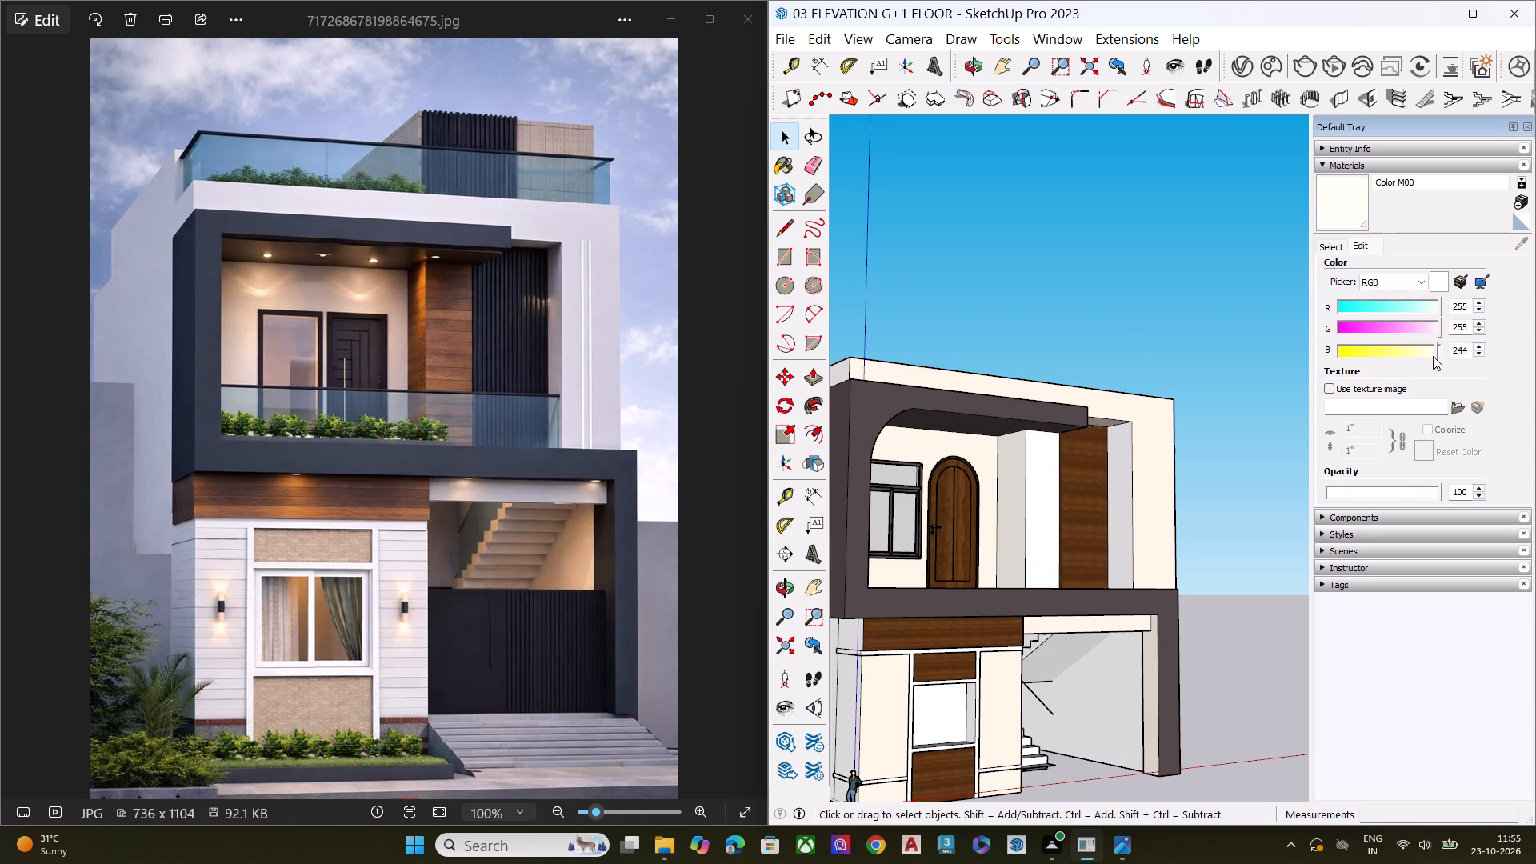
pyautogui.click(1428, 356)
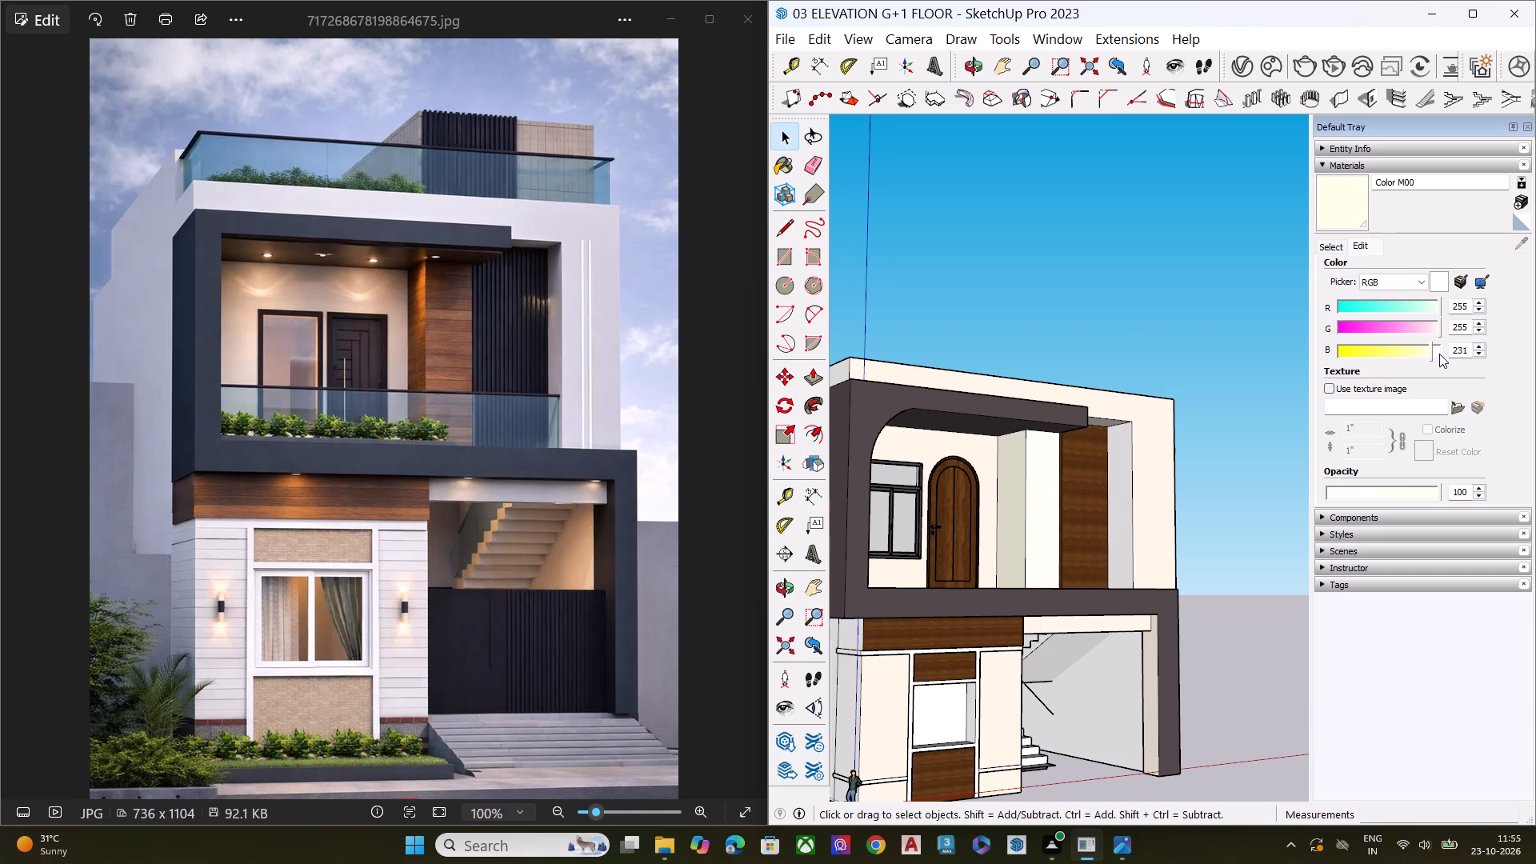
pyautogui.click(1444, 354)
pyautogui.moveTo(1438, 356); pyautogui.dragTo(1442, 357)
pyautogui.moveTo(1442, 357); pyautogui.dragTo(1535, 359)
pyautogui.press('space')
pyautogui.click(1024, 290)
# Examine the front elevation, staircase opening and ground-floor window wall from several angles against the reference photo.
pyautogui.scroll(-6, 1114, 282)
pyautogui.moveTo(1146, 482); pyautogui.dragTo(937, 494, button='middle')
pyautogui.scroll(3, 1016, 543)
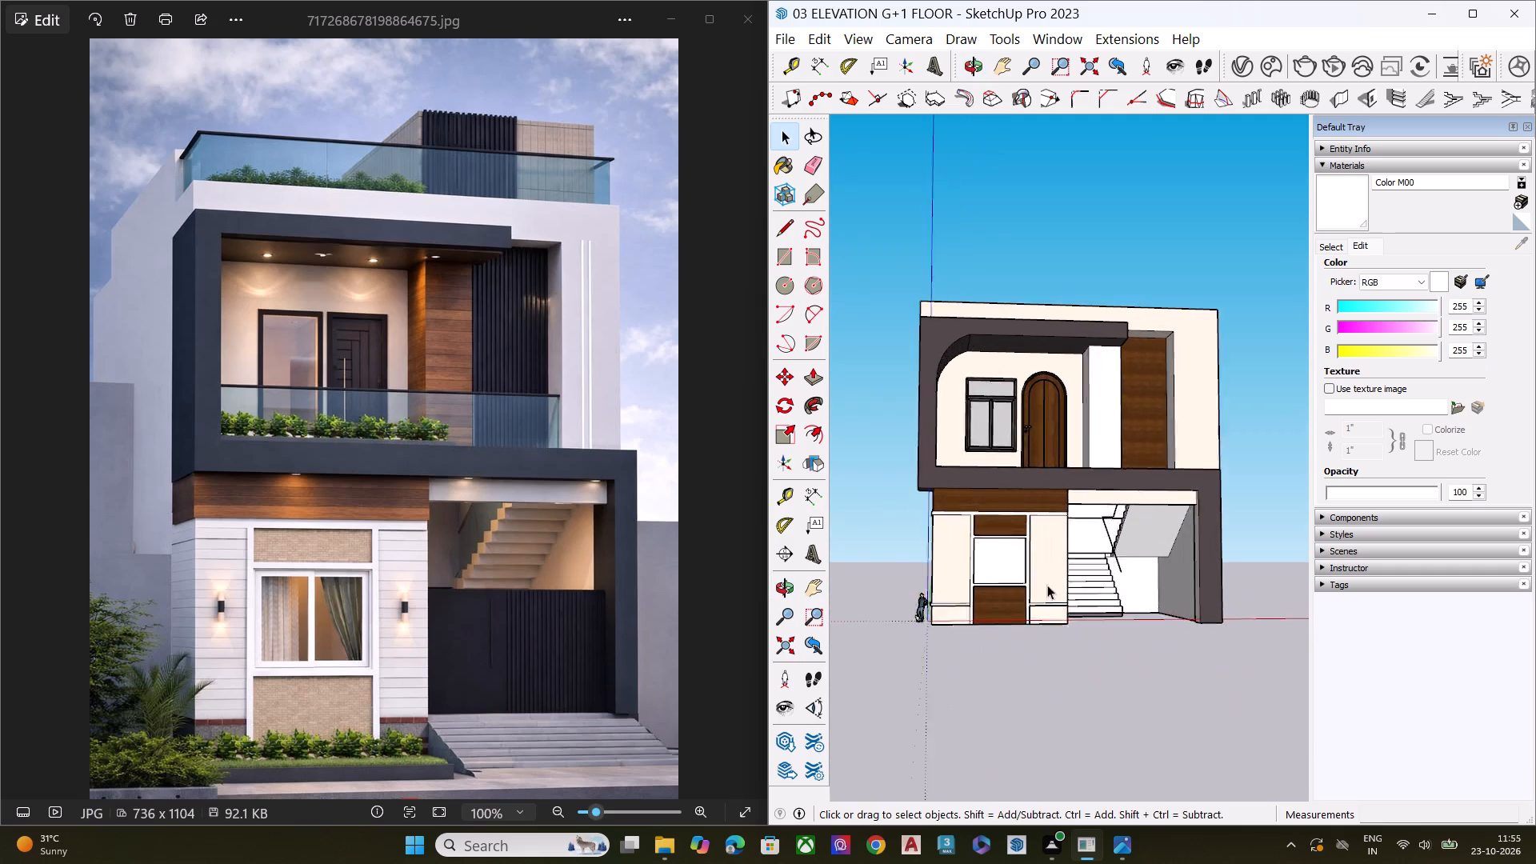
pyautogui.scroll(3, 1047, 585)
pyautogui.scroll(-7, 722, 440)
pyautogui.scroll(-2, 957, 437)
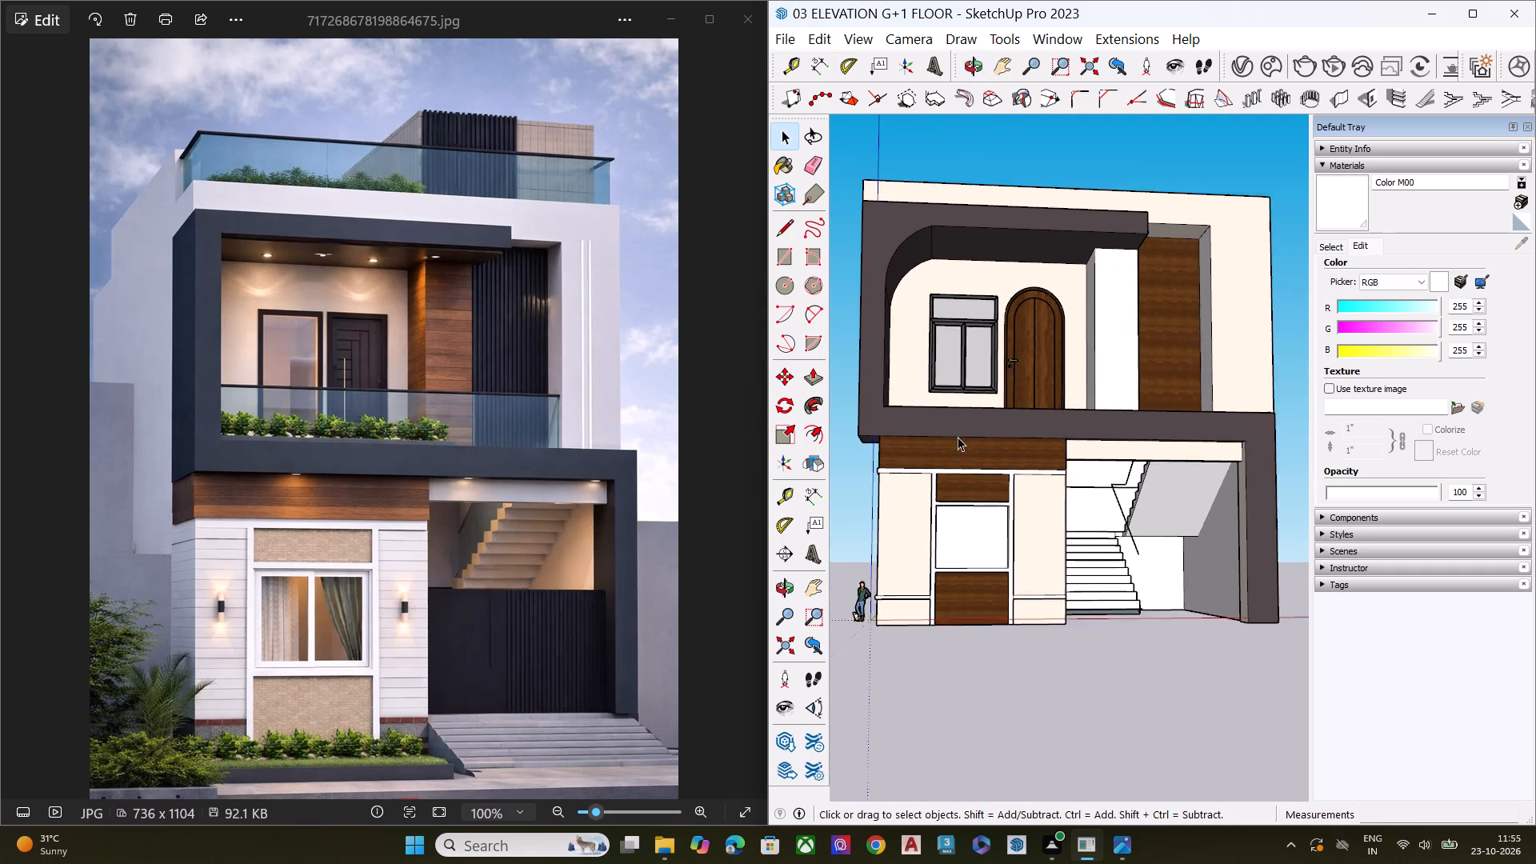
pyautogui.scroll(-5, 958, 437)
pyautogui.moveTo(1114, 529); pyautogui.dragTo(1093, 615, button='middle')
pyautogui.scroll(6, 1098, 482)
pyautogui.scroll(-1, 1073, 483)
pyautogui.scroll(1, 870, 500)
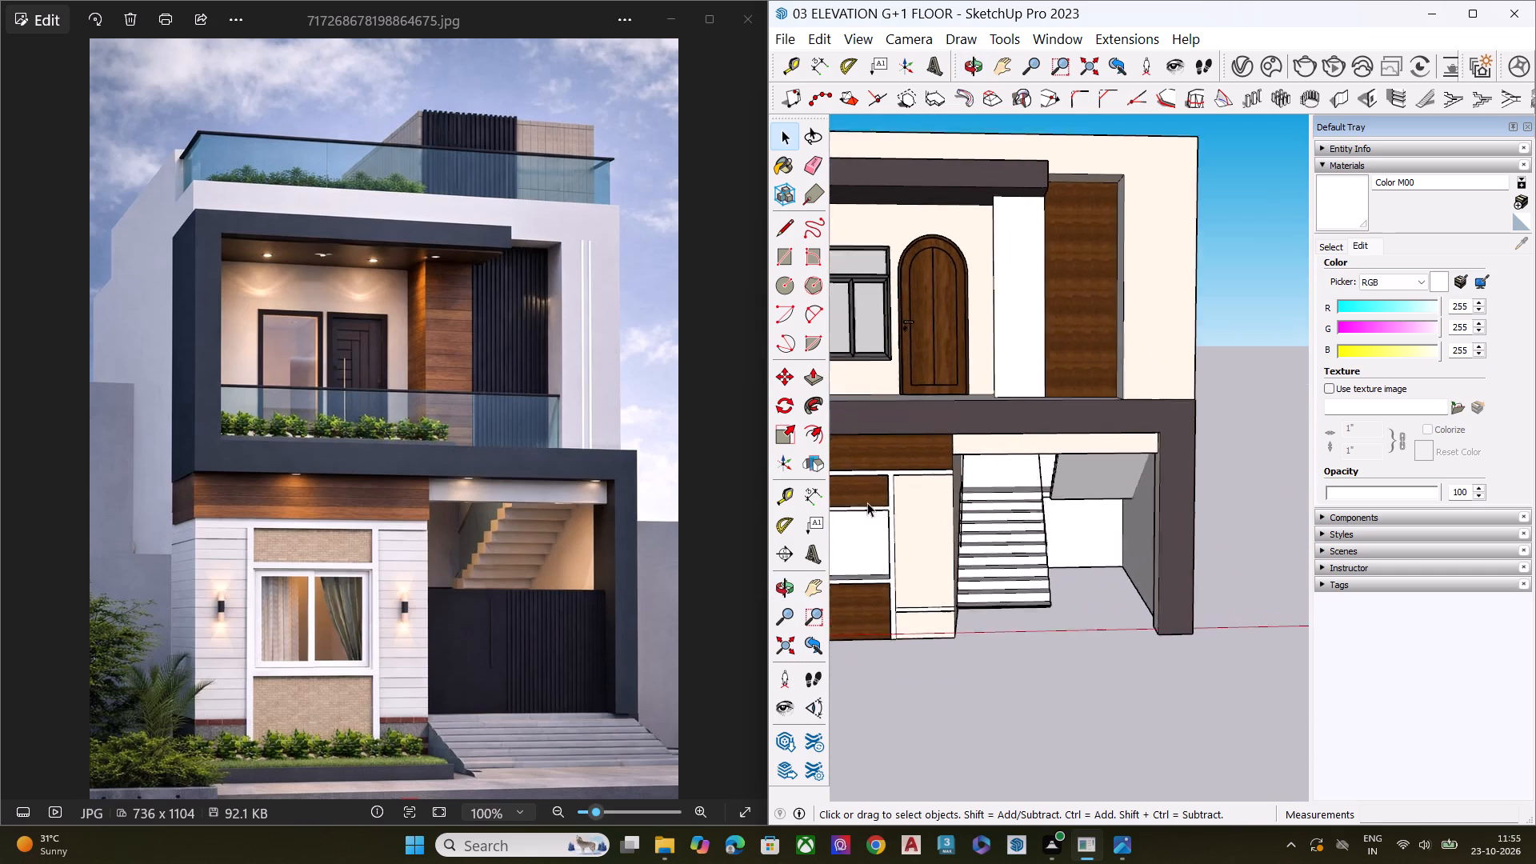
pyautogui.scroll(8, 867, 502)
pyautogui.scroll(4, 969, 539)
pyautogui.scroll(-8, 982, 541)
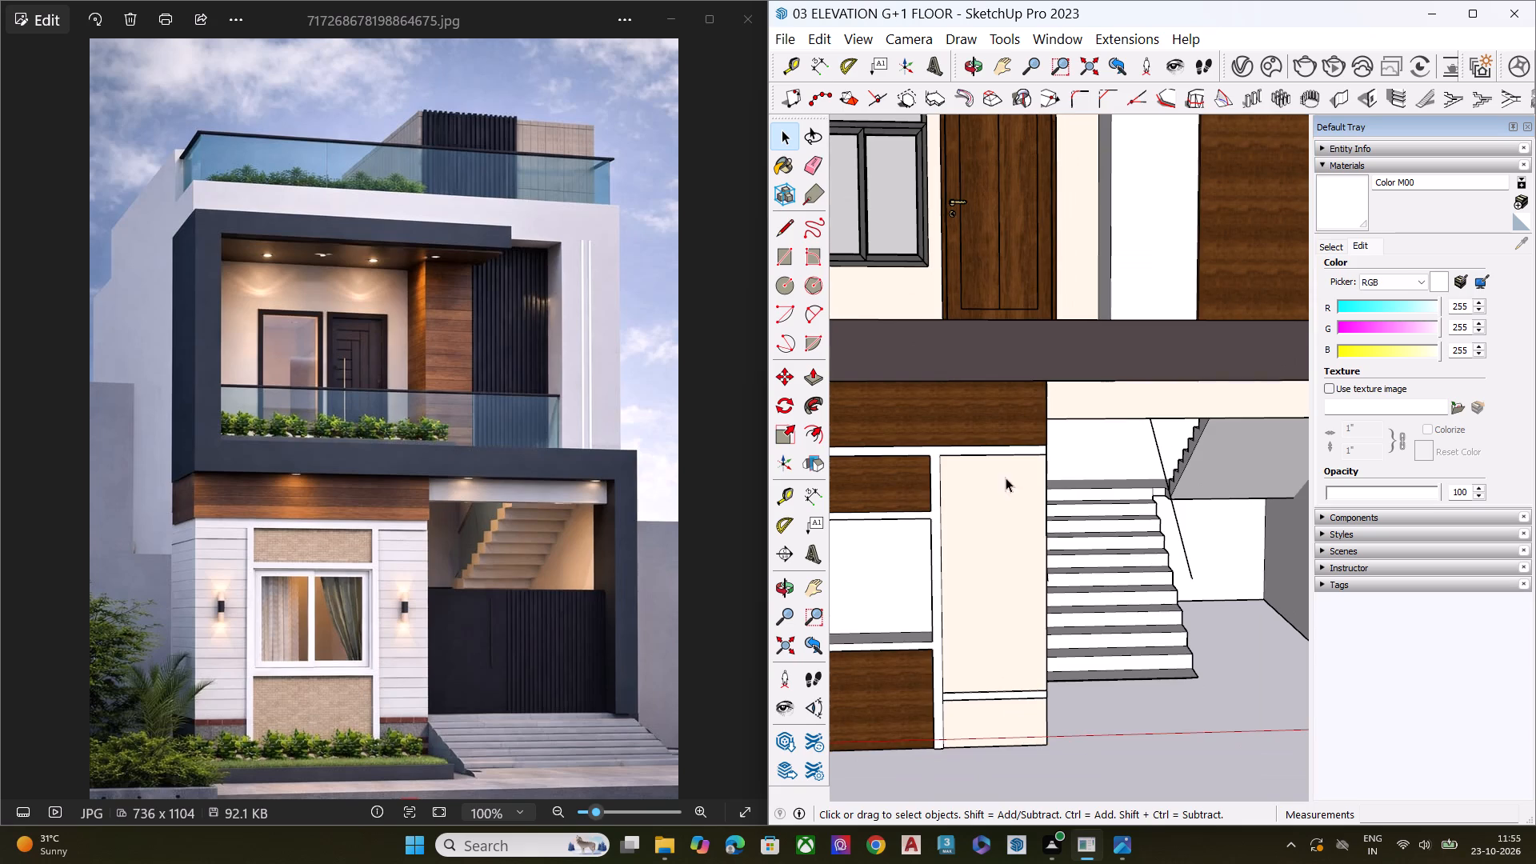
pyautogui.scroll(-1, 1008, 480)
pyautogui.scroll(1, 1008, 482)
pyautogui.scroll(-5, 1010, 486)
pyautogui.moveTo(946, 459); pyautogui.dragTo(1209, 475, button='middle')
pyautogui.scroll(-1, 1163, 474)
pyautogui.moveTo(846, 554); pyautogui.dragTo(939, 491, button='middle')
pyautogui.scroll(2, 983, 550)
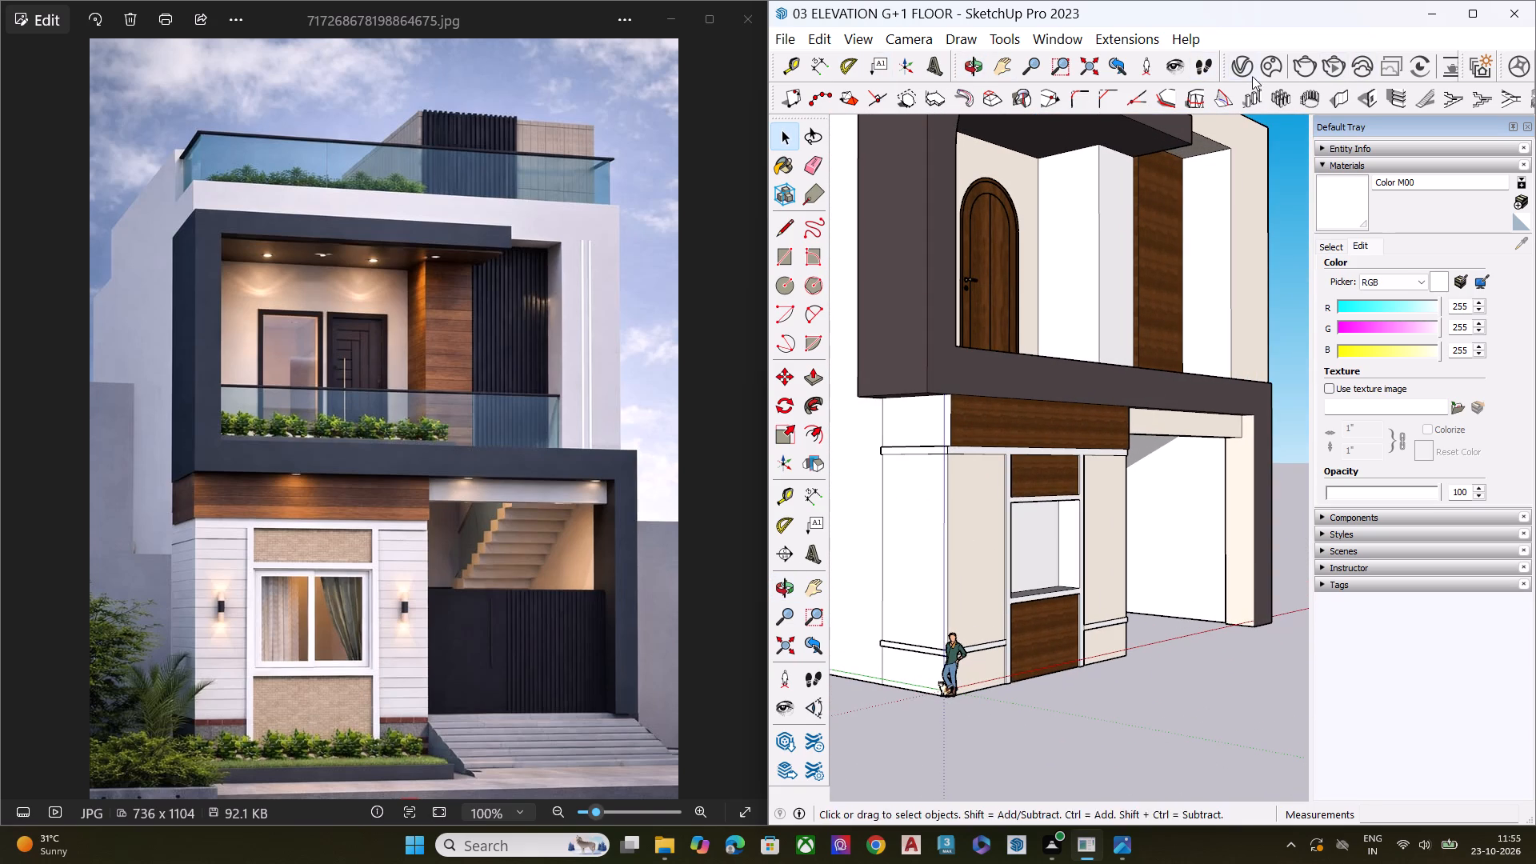
# Pick the cream Lotus Silk "Material" from the V-Ray scene materials and paint the ground-floor window block's side wall between its bands.
pyautogui.click(1251, 69)
pyautogui.scroll(-5, 603, 609)
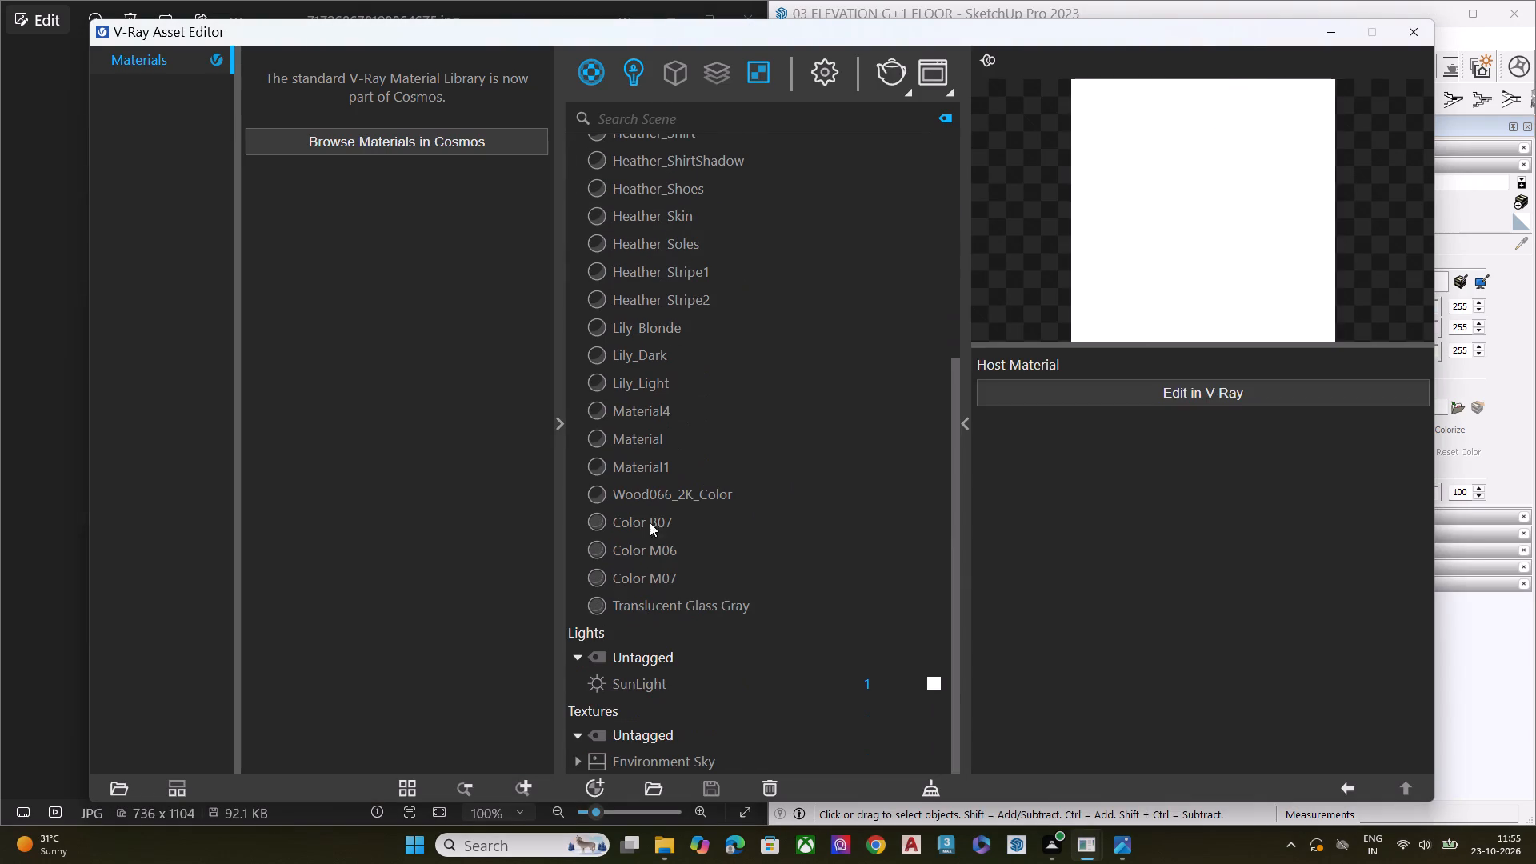
pyautogui.click(642, 435)
pyautogui.click(650, 470)
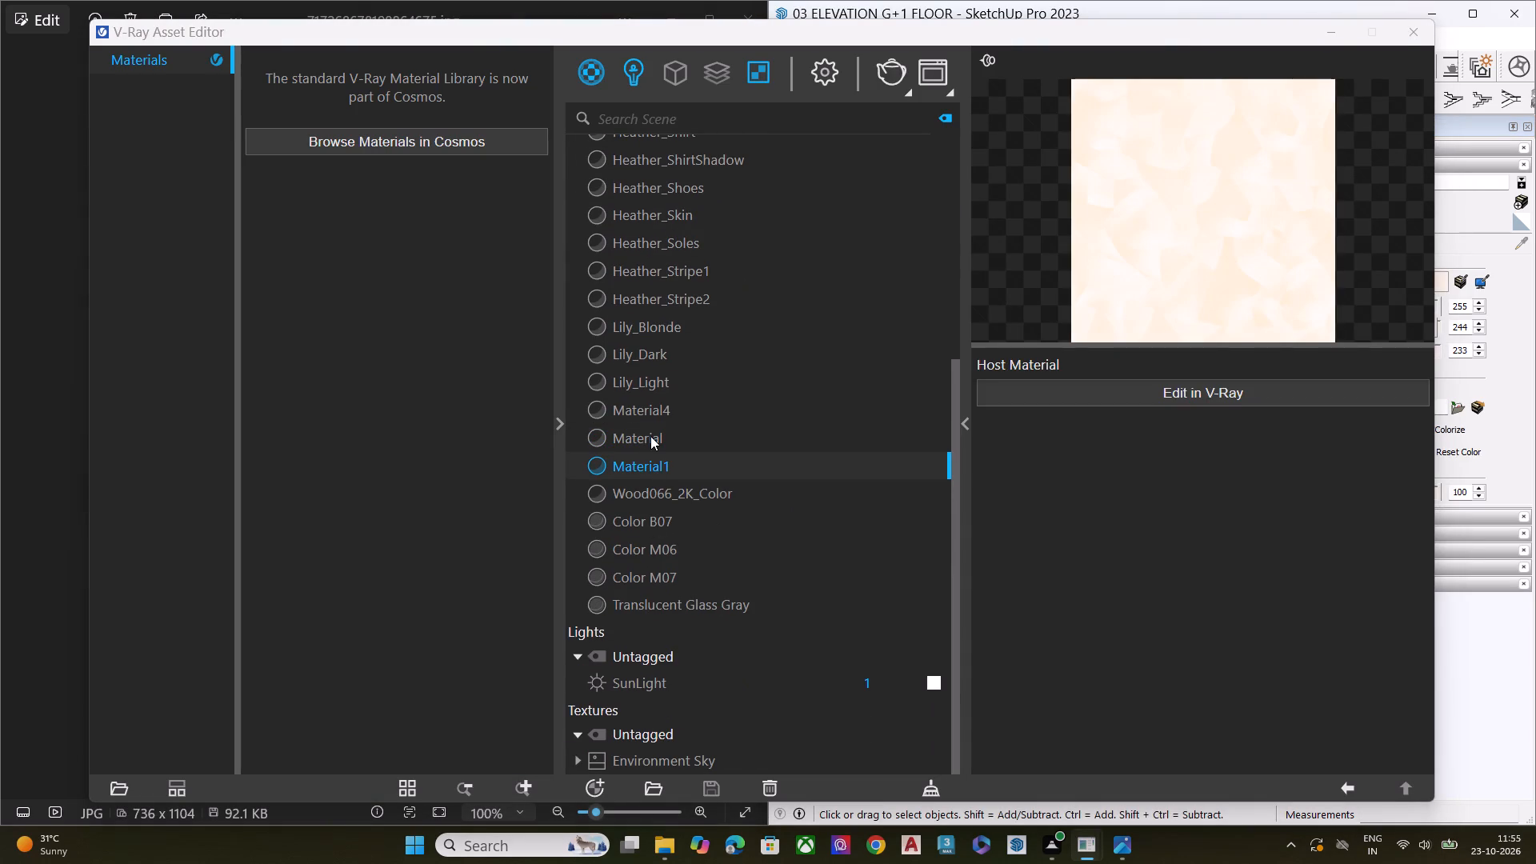
pyautogui.click(650, 436)
pyautogui.click(650, 436)
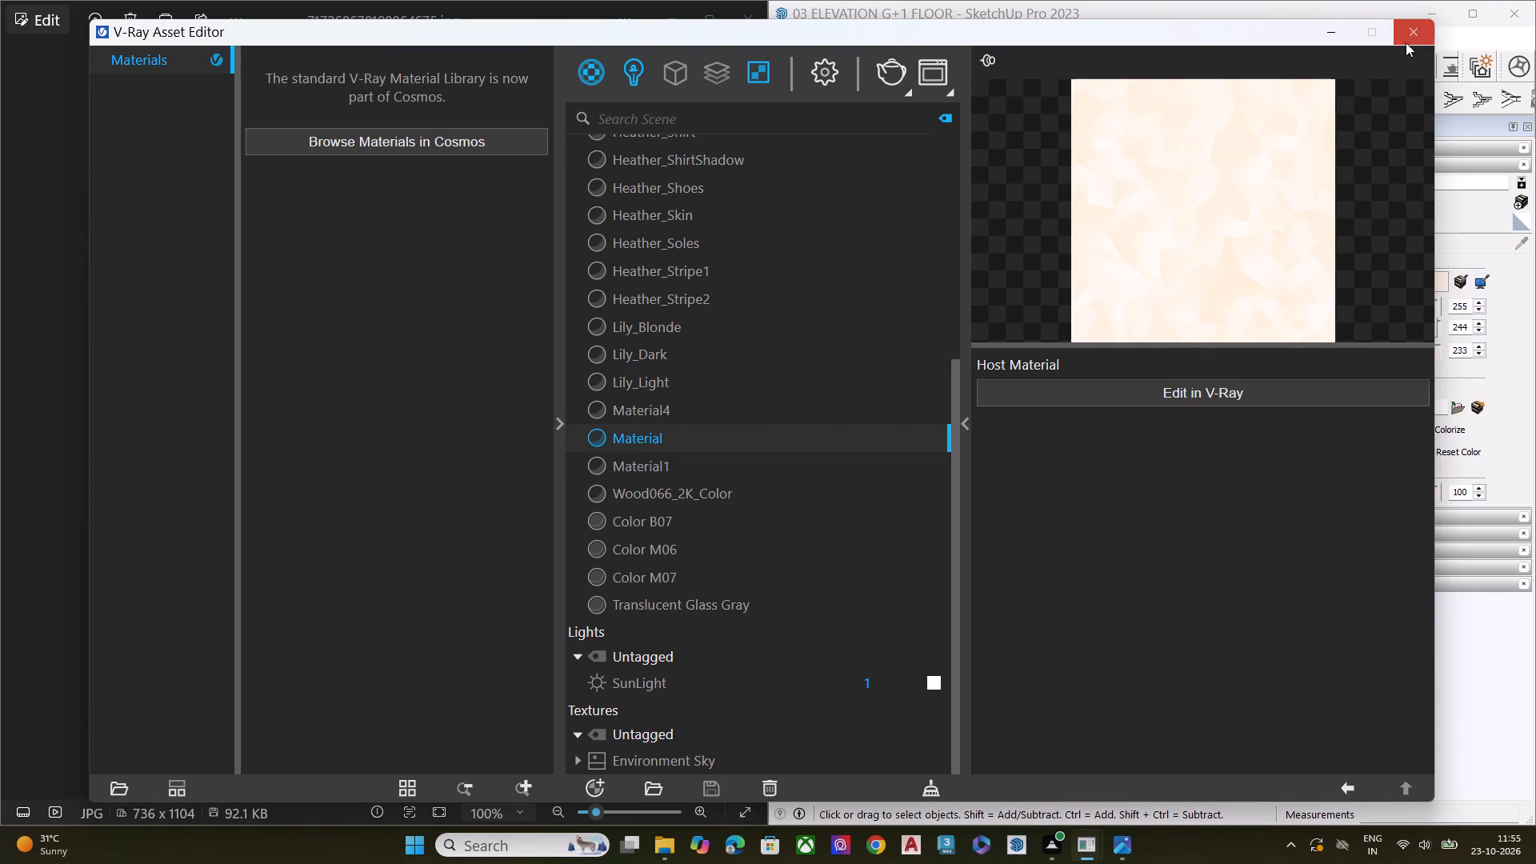
pyautogui.click(1410, 39)
pyautogui.click(1350, 206)
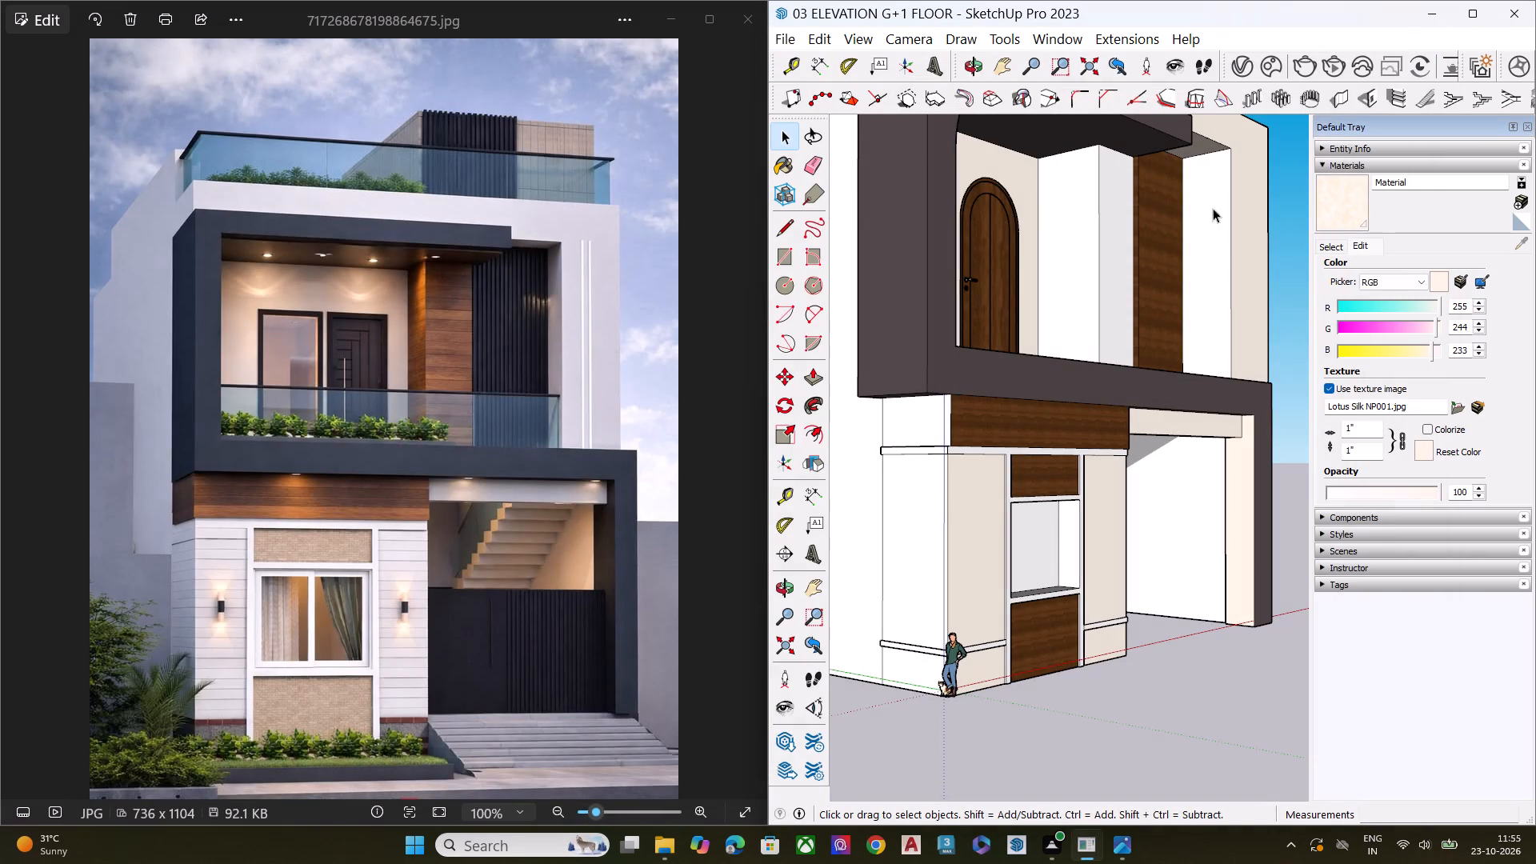
pyautogui.click(1344, 197)
pyautogui.scroll(1, 951, 418)
pyautogui.scroll(-5, 951, 418)
pyautogui.scroll(3, 951, 418)
pyautogui.scroll(-1, 951, 418)
pyautogui.scroll(1, 951, 418)
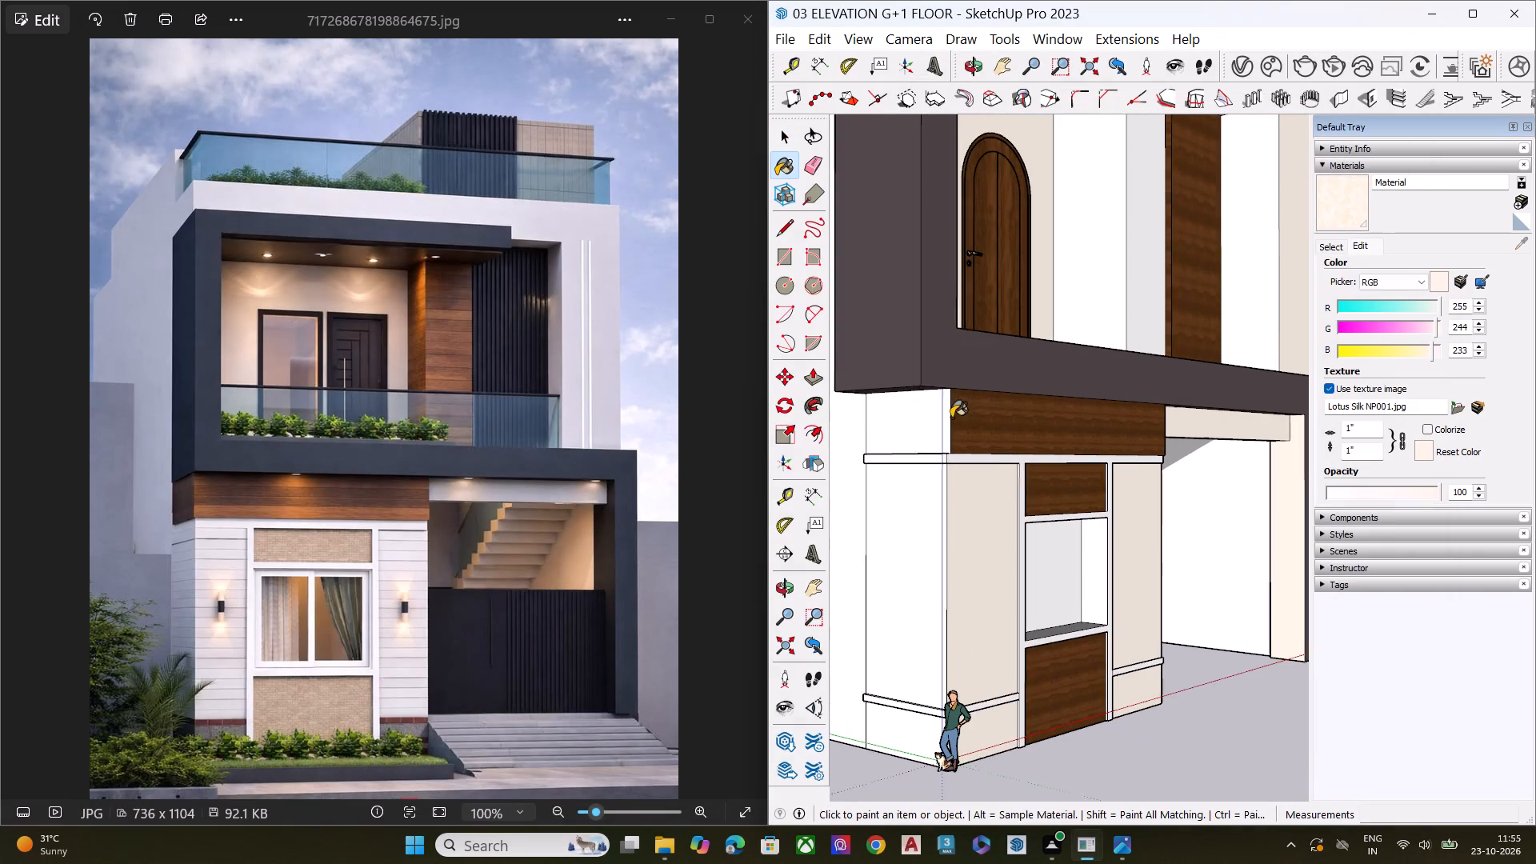
pyautogui.click(922, 546)
# Paint the side strip above the upper band of the ground-floor window block with the cream Material.
pyautogui.scroll(1, 945, 410)
pyautogui.scroll(-1, 945, 410)
pyautogui.scroll(1, 946, 410)
pyautogui.scroll(-1, 946, 411)
pyautogui.scroll(4, 946, 411)
pyautogui.click(946, 422)
pyautogui.click(922, 438)
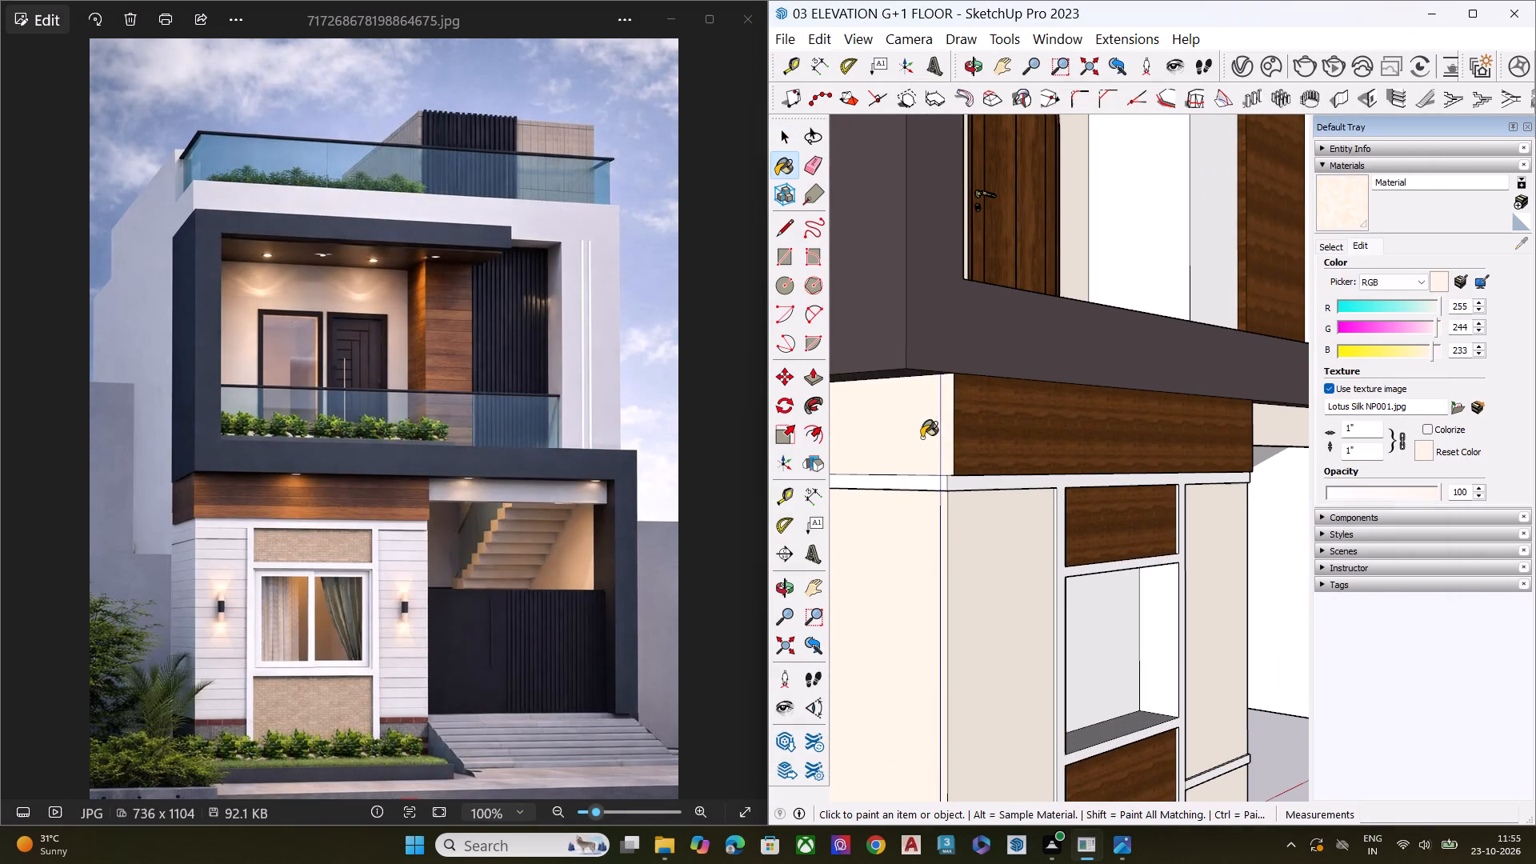
pyautogui.scroll(-7, 995, 461)
pyautogui.press('space')
pyautogui.click(1226, 682)
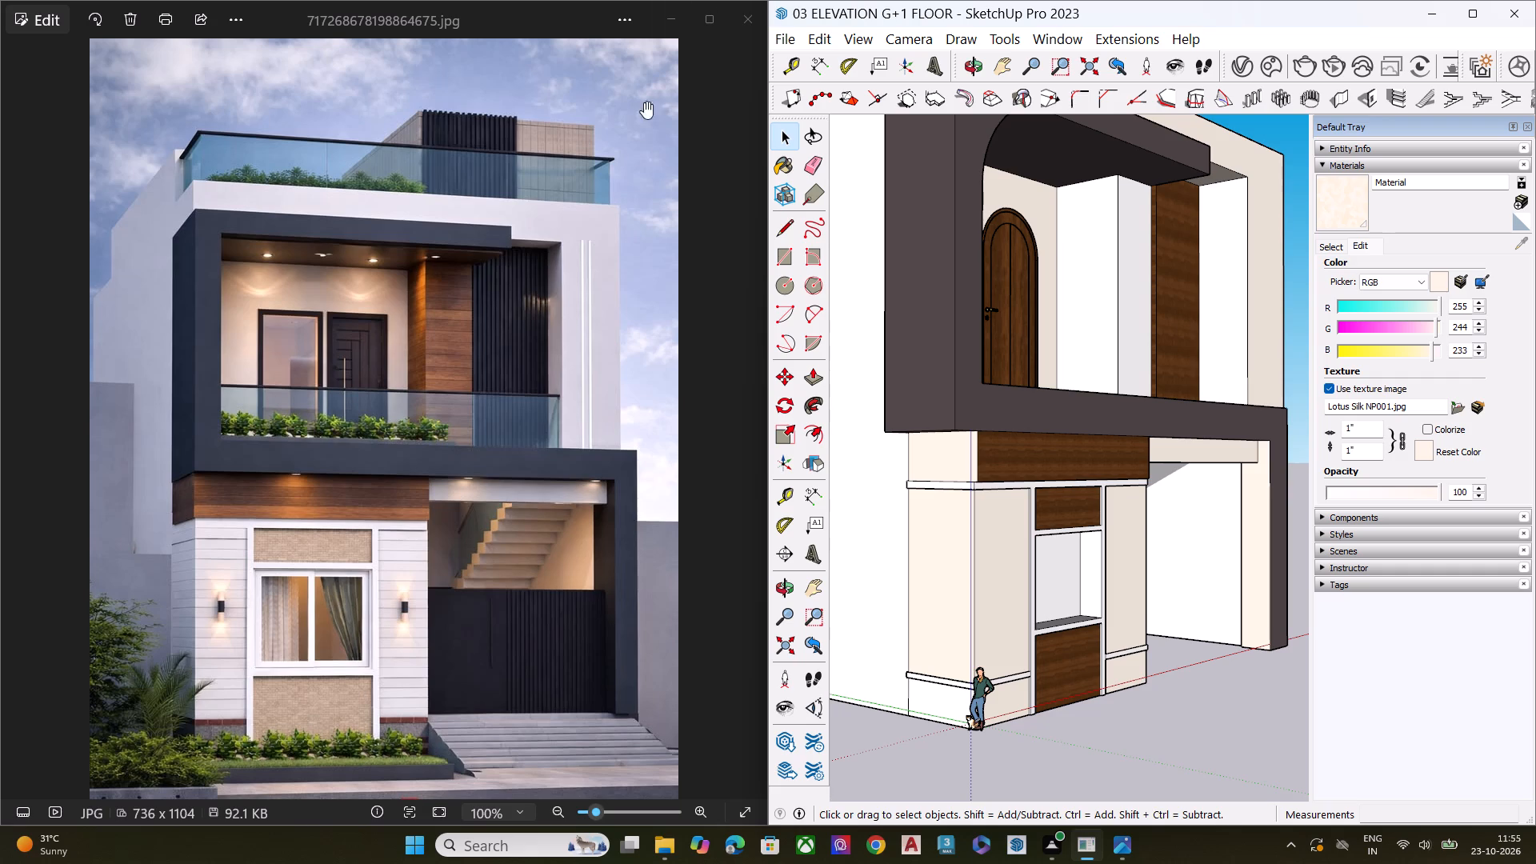
# Paint the base of the ground-floor window block's side wall, below the lower band, with the cream Material.
pyautogui.scroll(-6, 1251, 609)
pyautogui.moveTo(1162, 681); pyautogui.dragTo(1161, 634, button='middle')
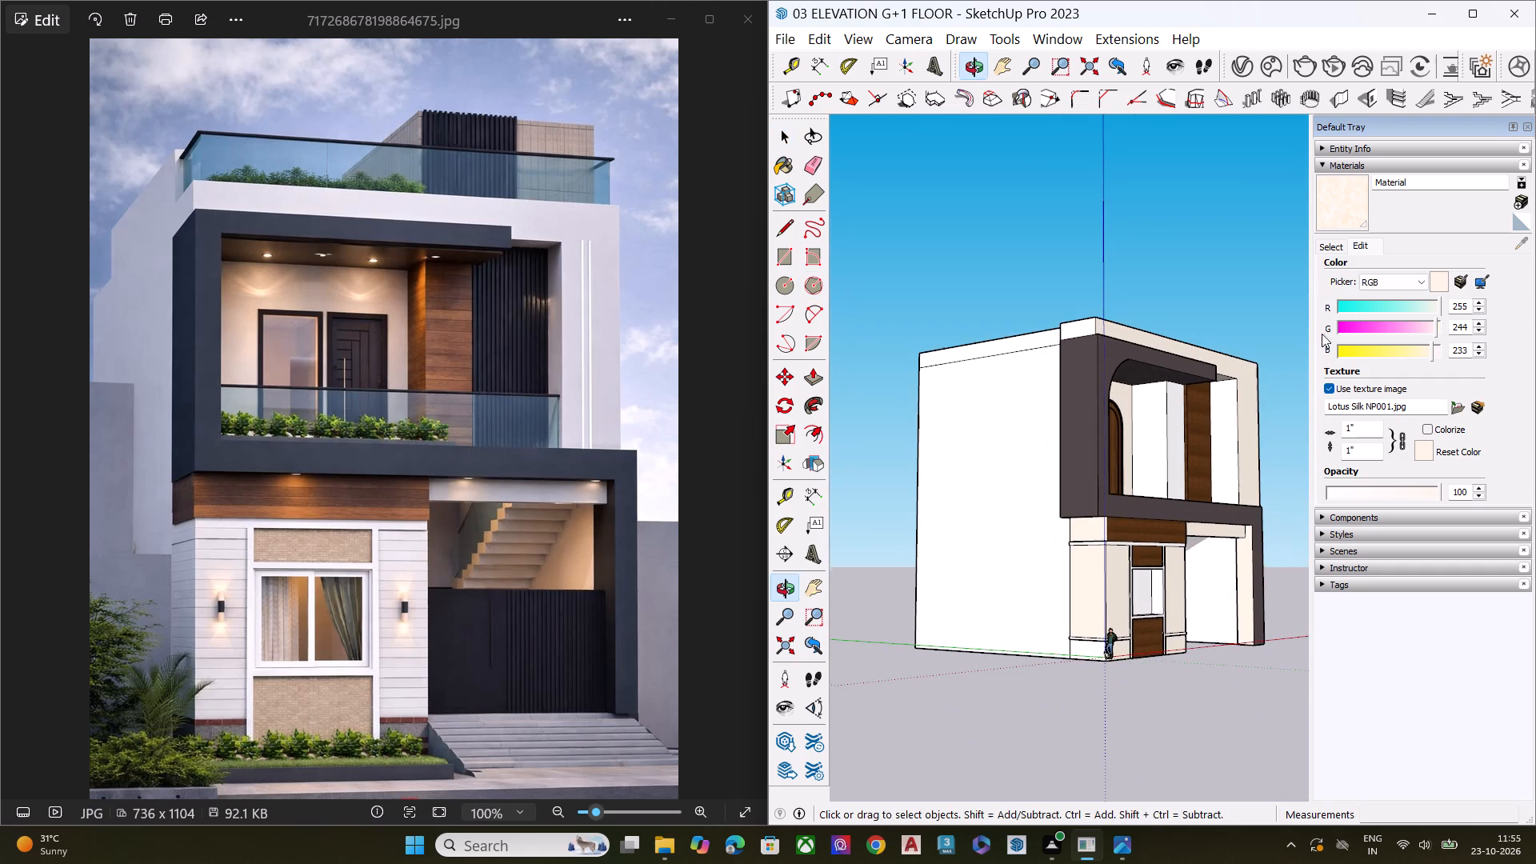
pyautogui.click(1337, 199)
pyautogui.scroll(6, 1077, 625)
pyautogui.click(1110, 651)
pyautogui.press('space')
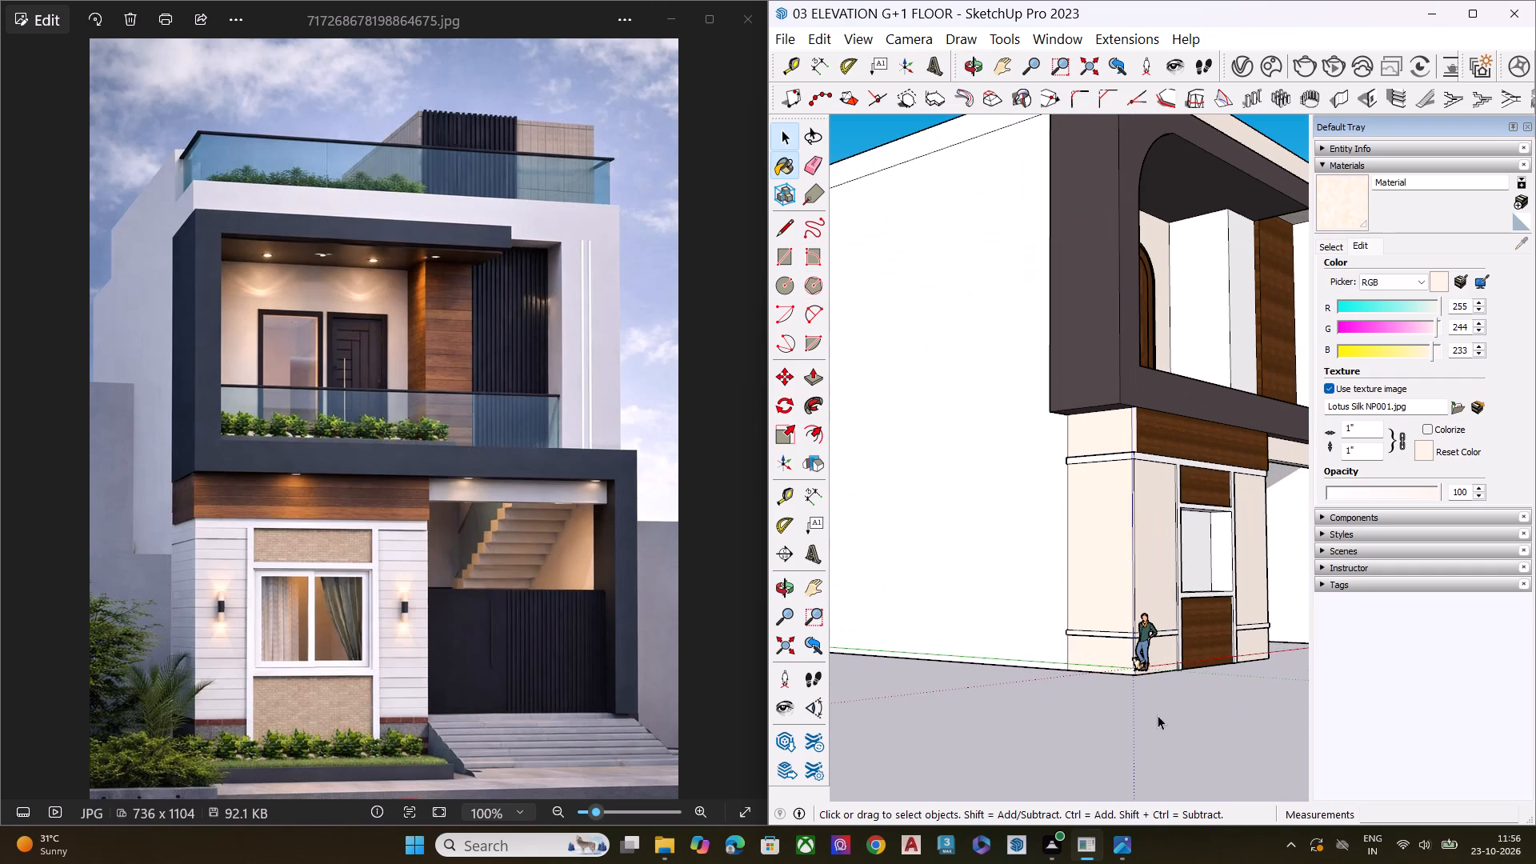
pyautogui.click(1159, 715)
# Examine the front elevation, balcony, staircase opening and roof from several angles against the reference photo.
pyautogui.scroll(-5, 1017, 514)
pyautogui.moveTo(1210, 514); pyautogui.dragTo(972, 656, button='middle')
pyautogui.press('space')
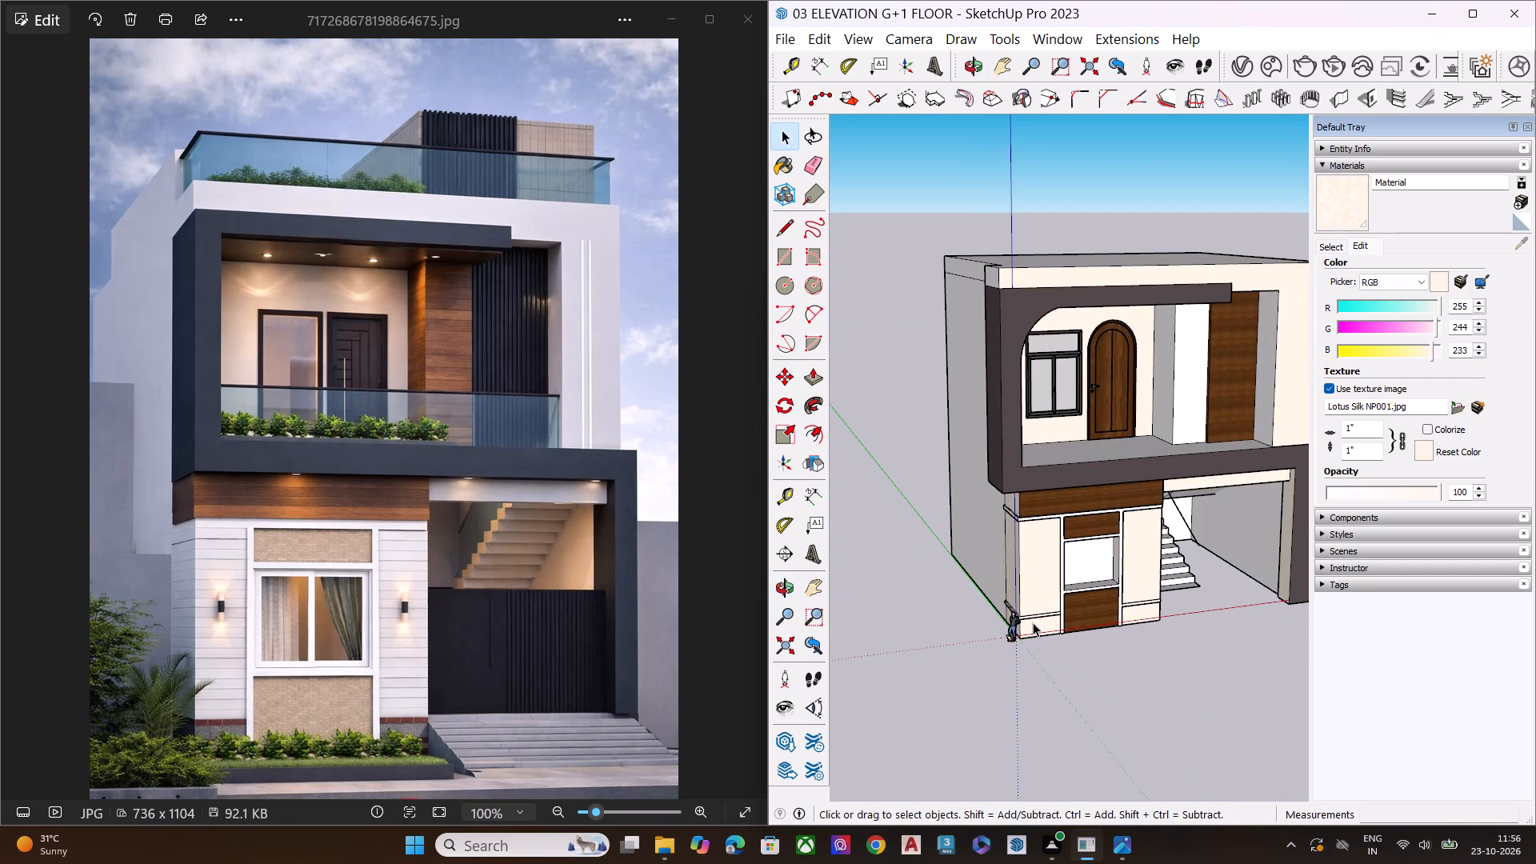
pyautogui.scroll(-7, 1034, 602)
pyautogui.moveTo(1116, 647); pyautogui.dragTo(918, 628, button='middle')
pyautogui.scroll(3, 1145, 611)
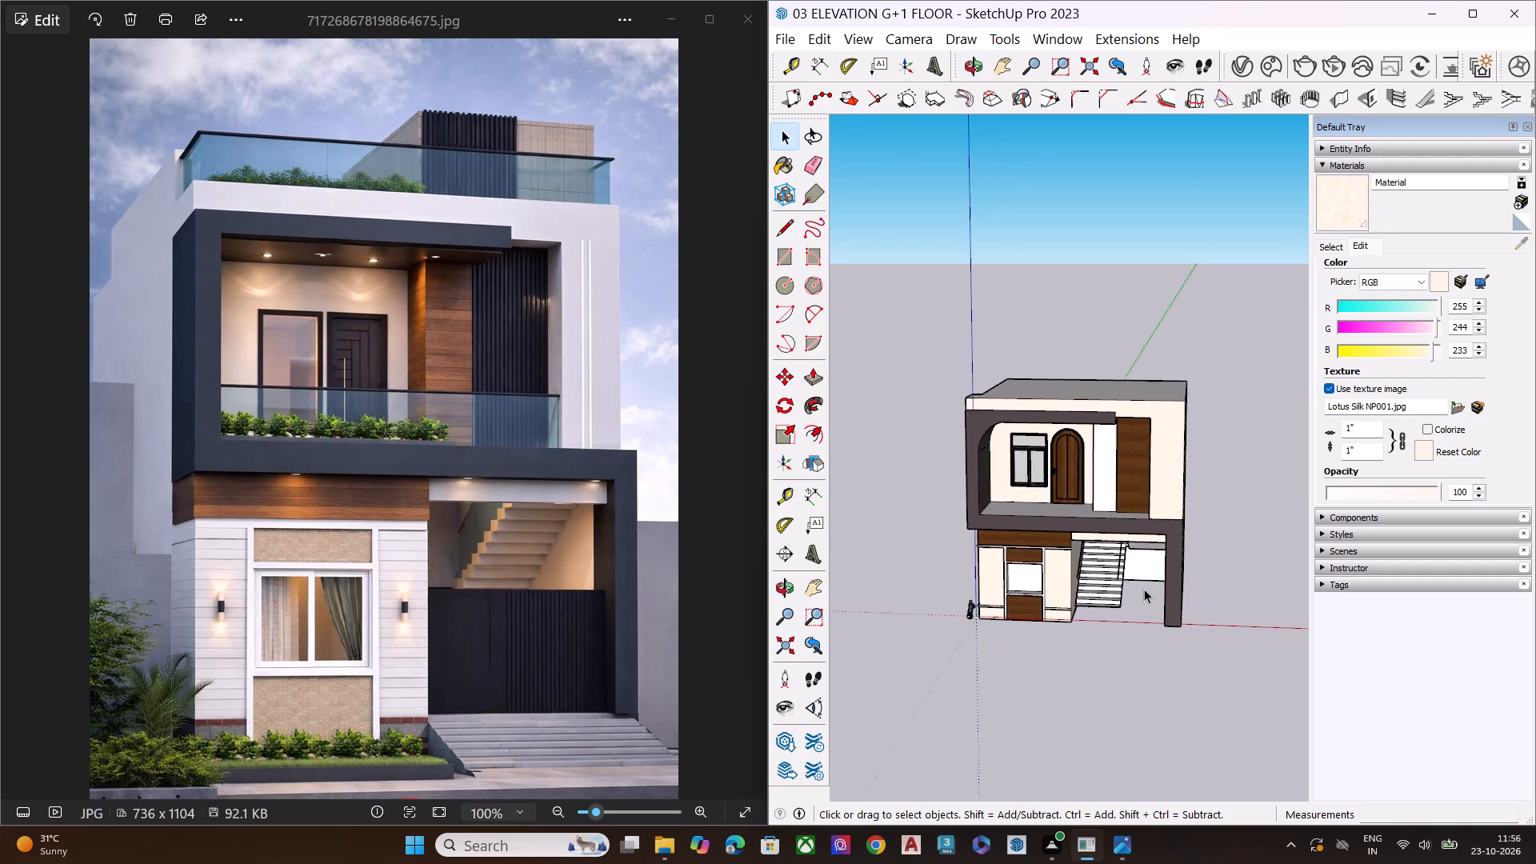
pyautogui.scroll(4, 1144, 589)
pyautogui.scroll(9, 1051, 347)
pyautogui.scroll(-6, 1197, 450)
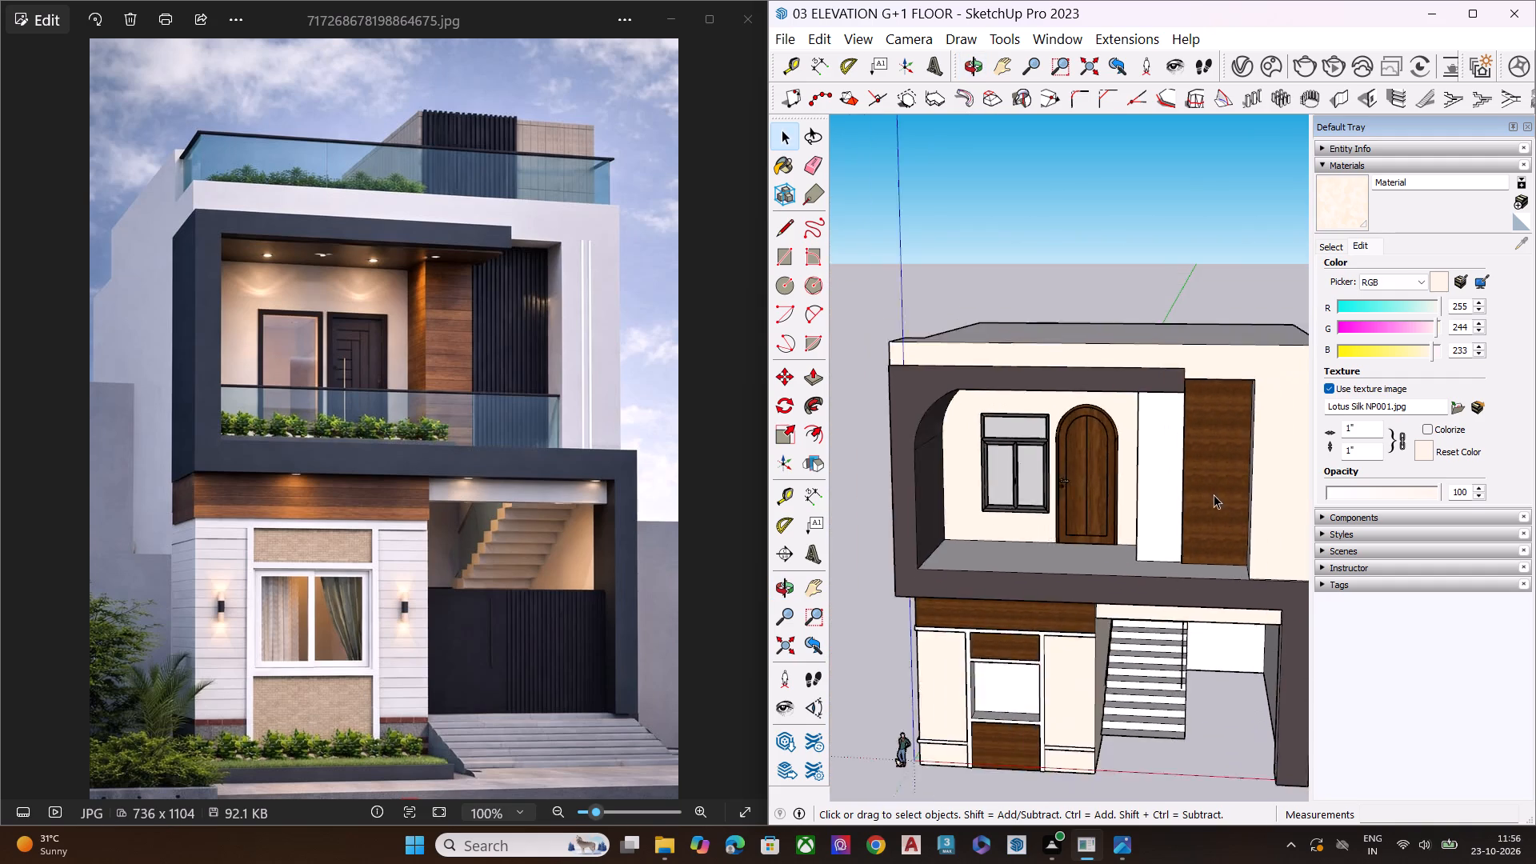
pyautogui.scroll(-2, 1214, 494)
pyautogui.moveTo(1026, 535); pyautogui.dragTo(1183, 751, button='middle')
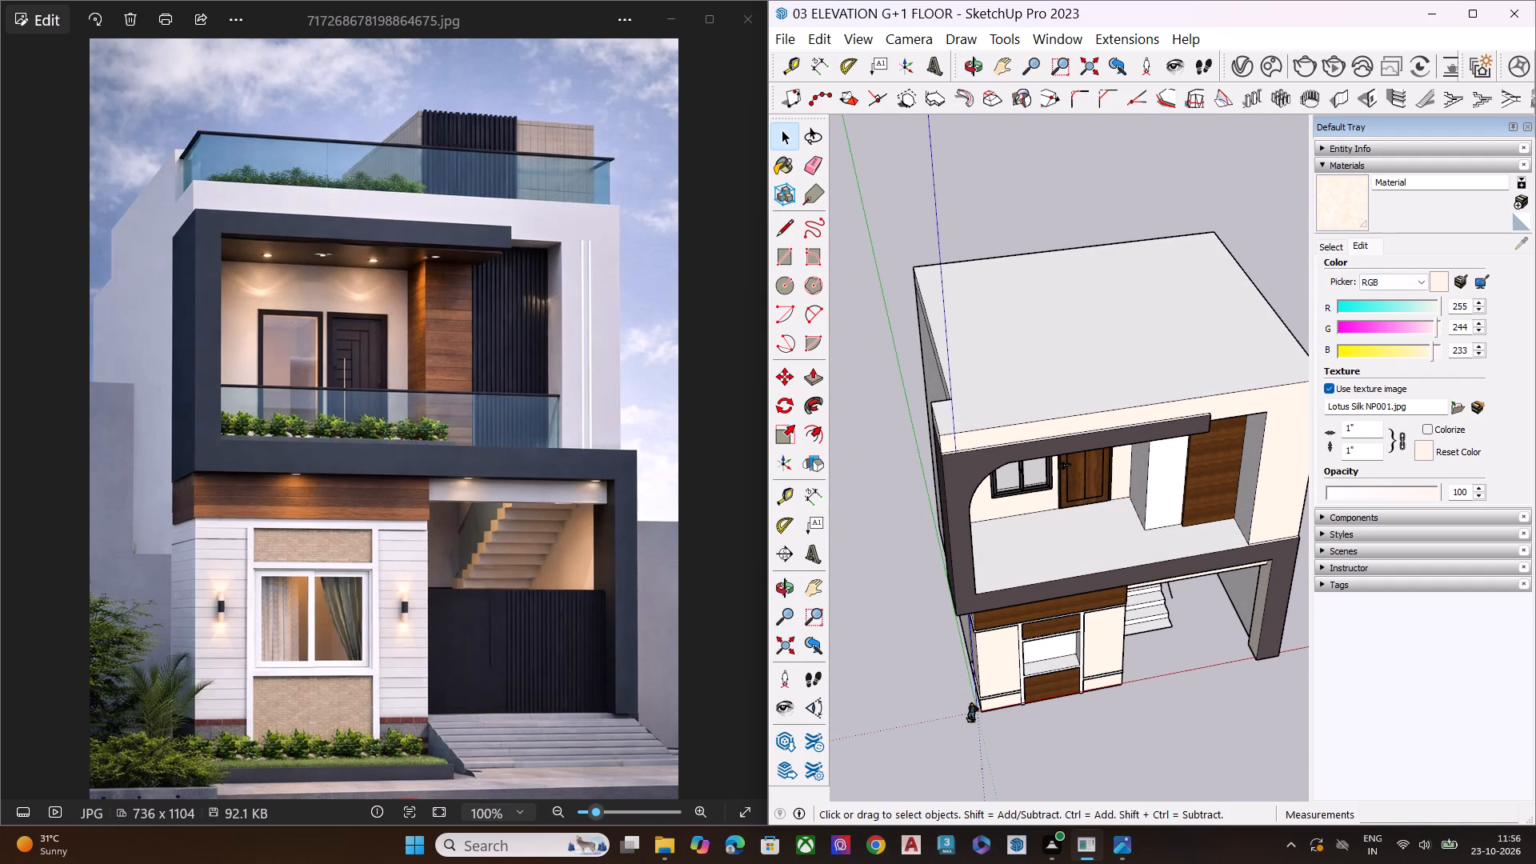
# Open the Chaos Cosmos Browser from the V-Ray Asset Editor and show the Architectural elements category of the Architecture 3D models.
pyautogui.click(1254, 76)
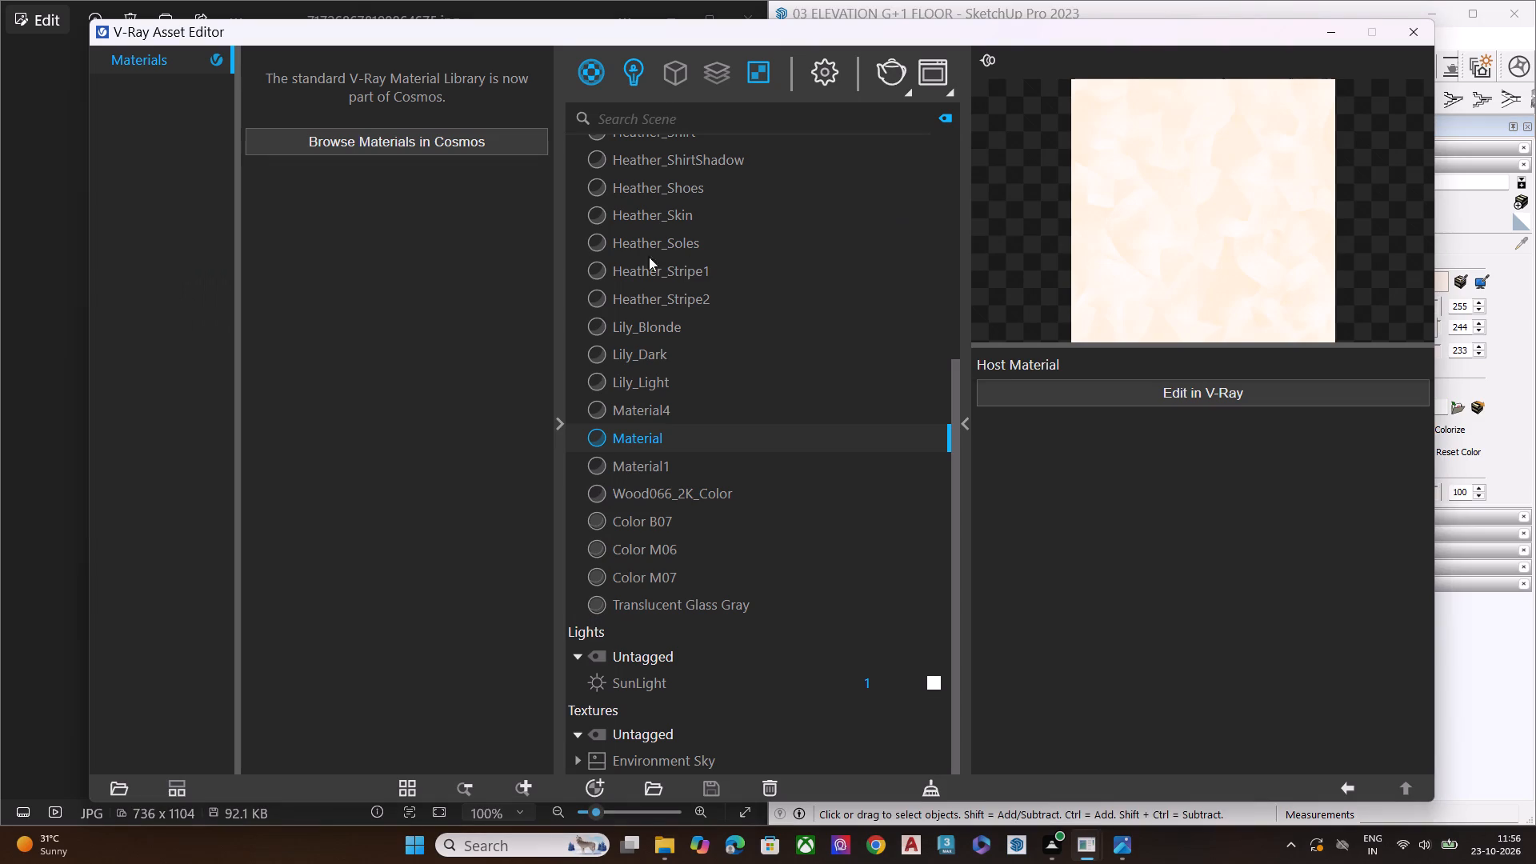
pyautogui.click(434, 147)
pyautogui.click(658, 15)
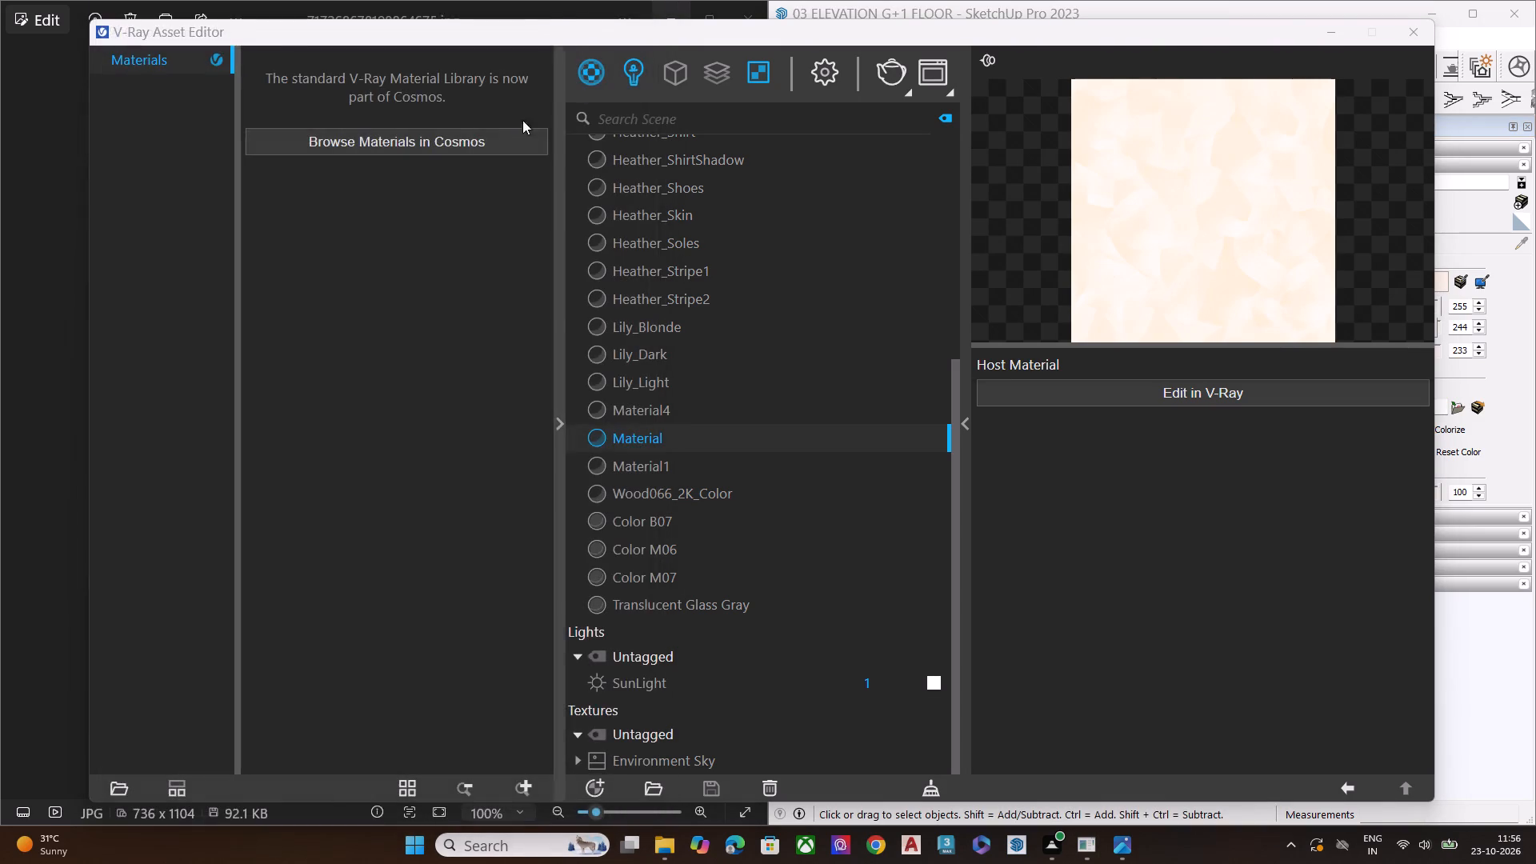
pyautogui.press('space')
pyautogui.click(510, 129)
pyautogui.click(634, 26)
pyautogui.click(517, 150)
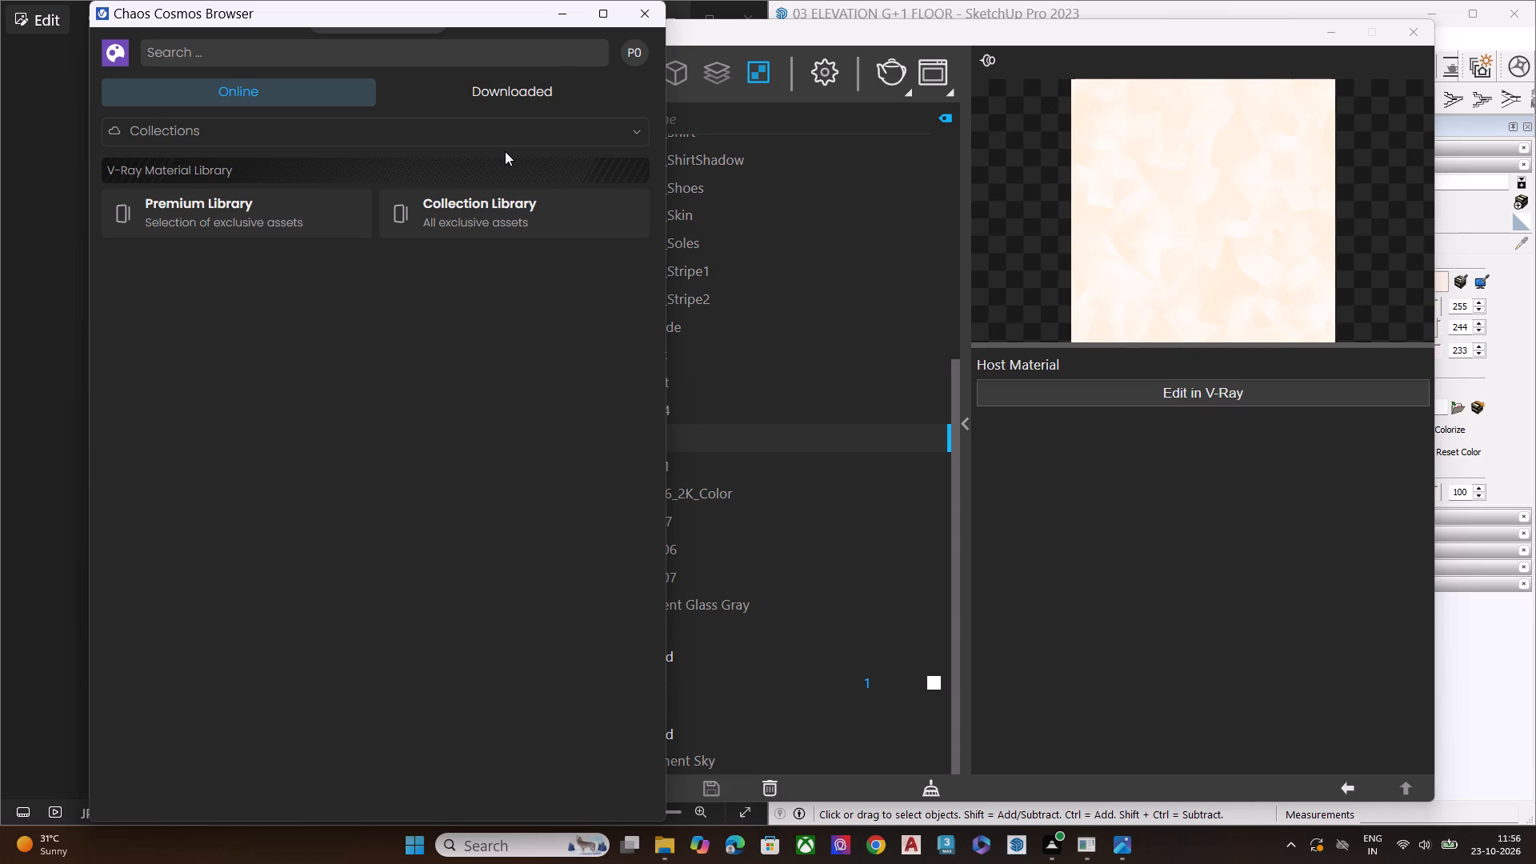
pyautogui.click(277, 142)
pyautogui.click(254, 180)
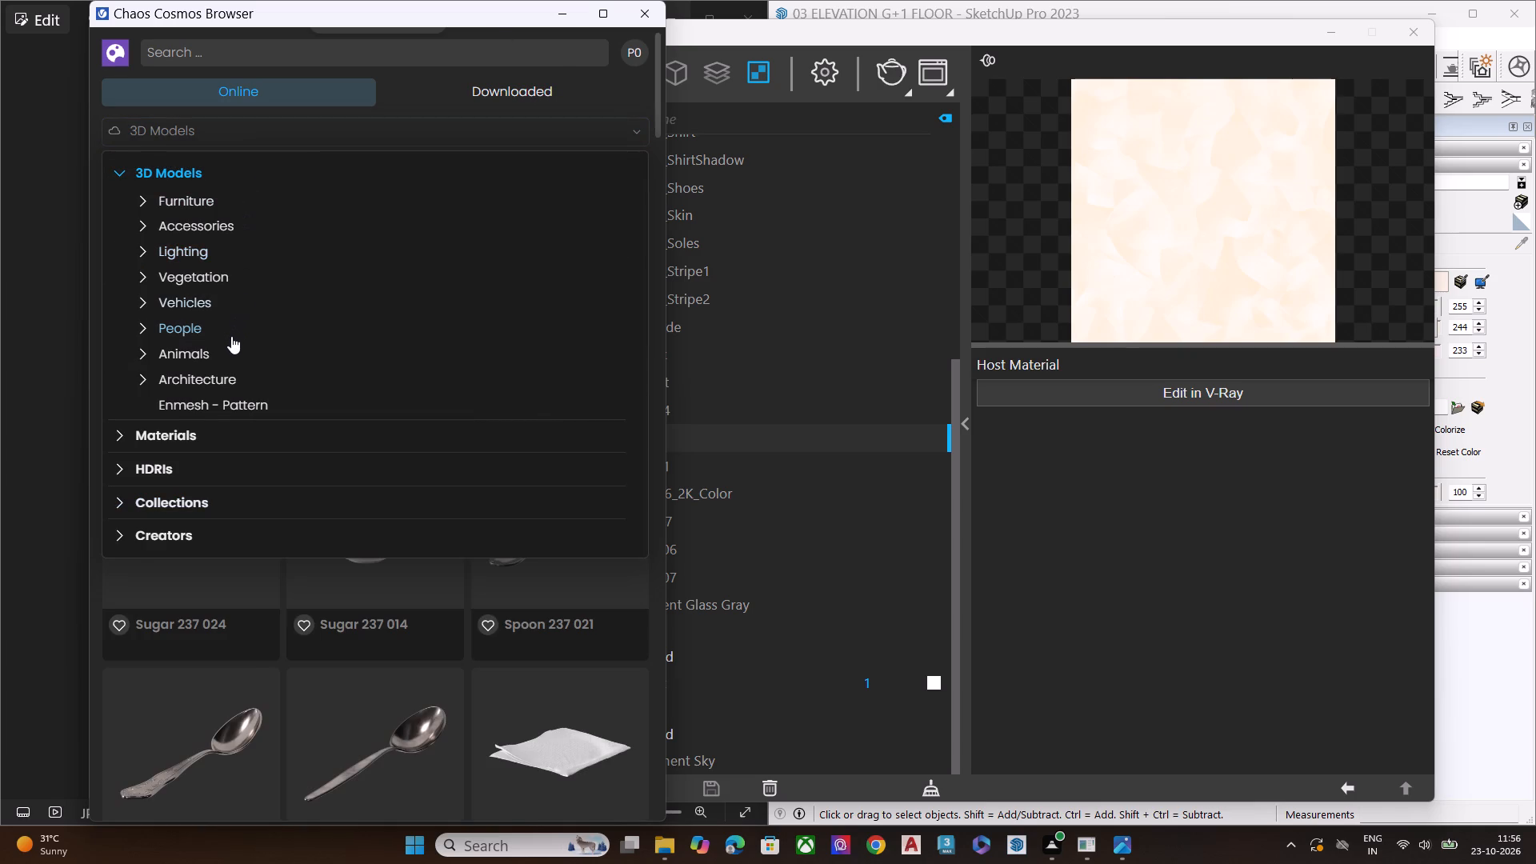
pyautogui.click(215, 378)
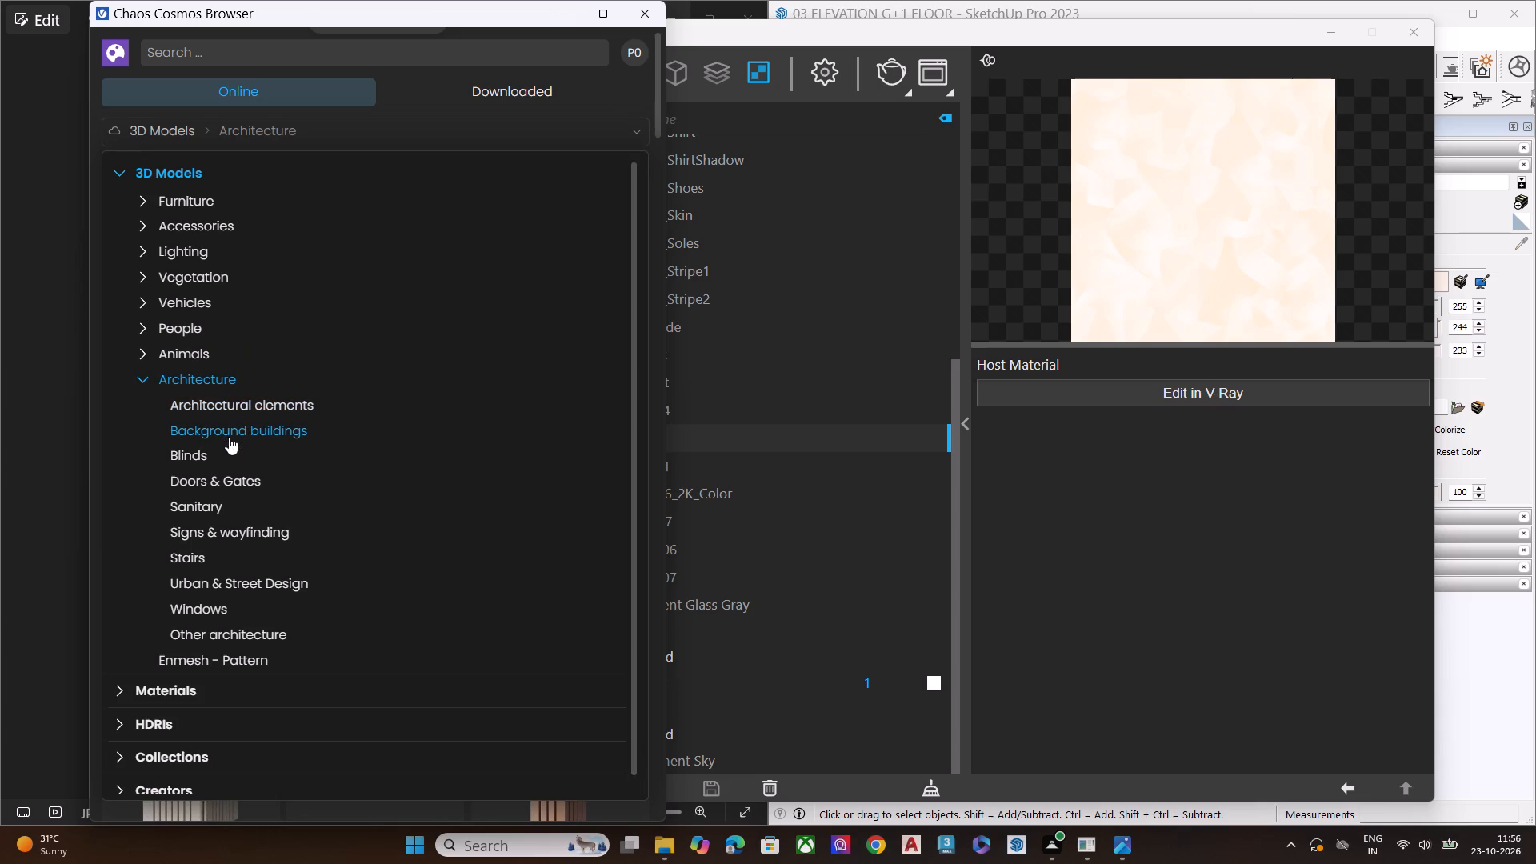
pyautogui.click(303, 408)
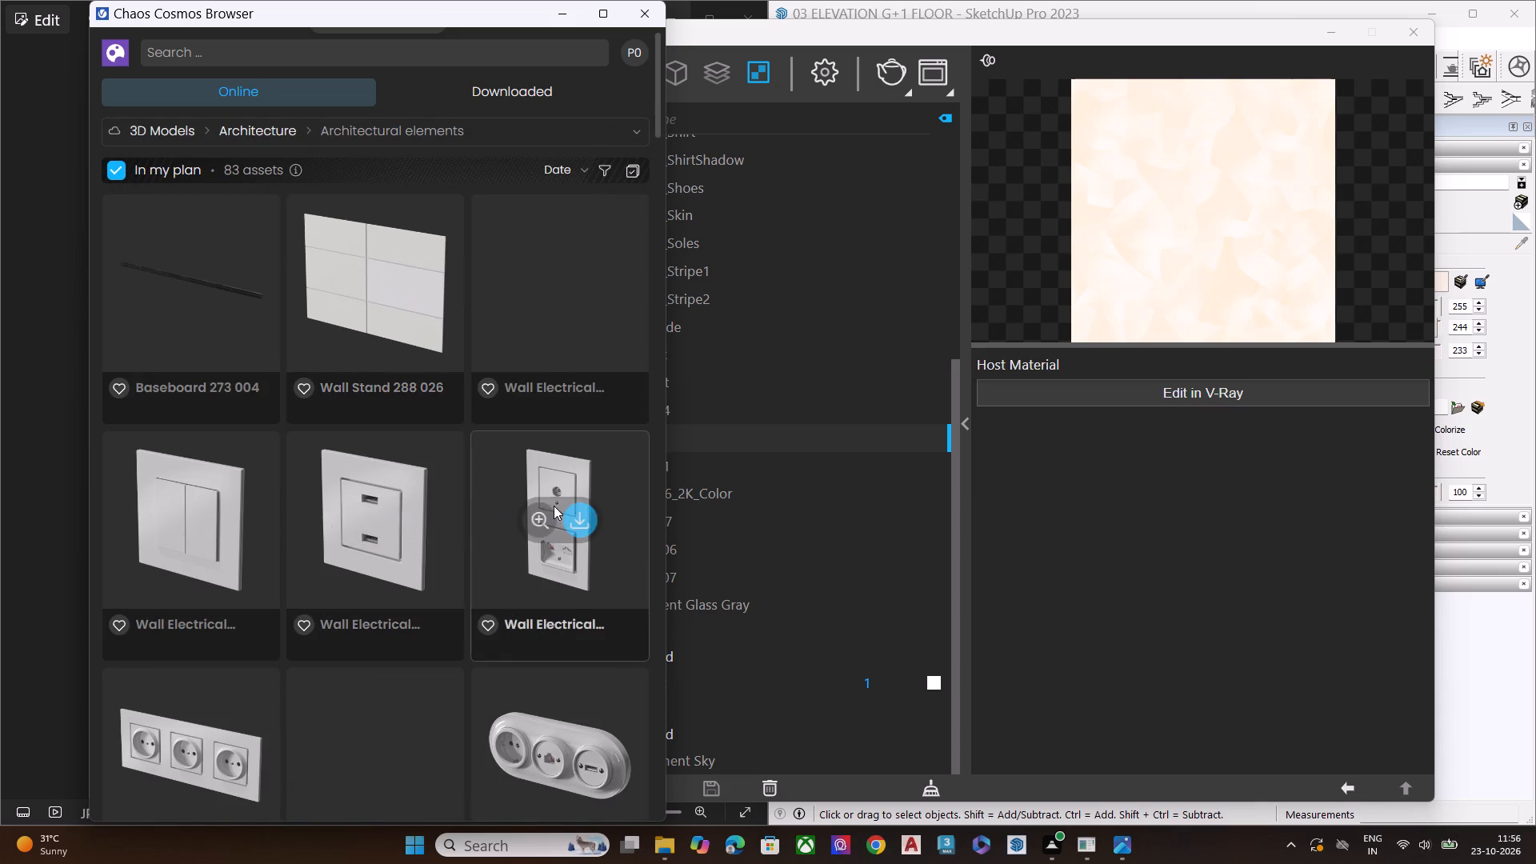
# Examine the Architectural elements assets for wall panels and fences, and return to the house model with the asset browser still open.
pyautogui.scroll(-10, 554, 506)
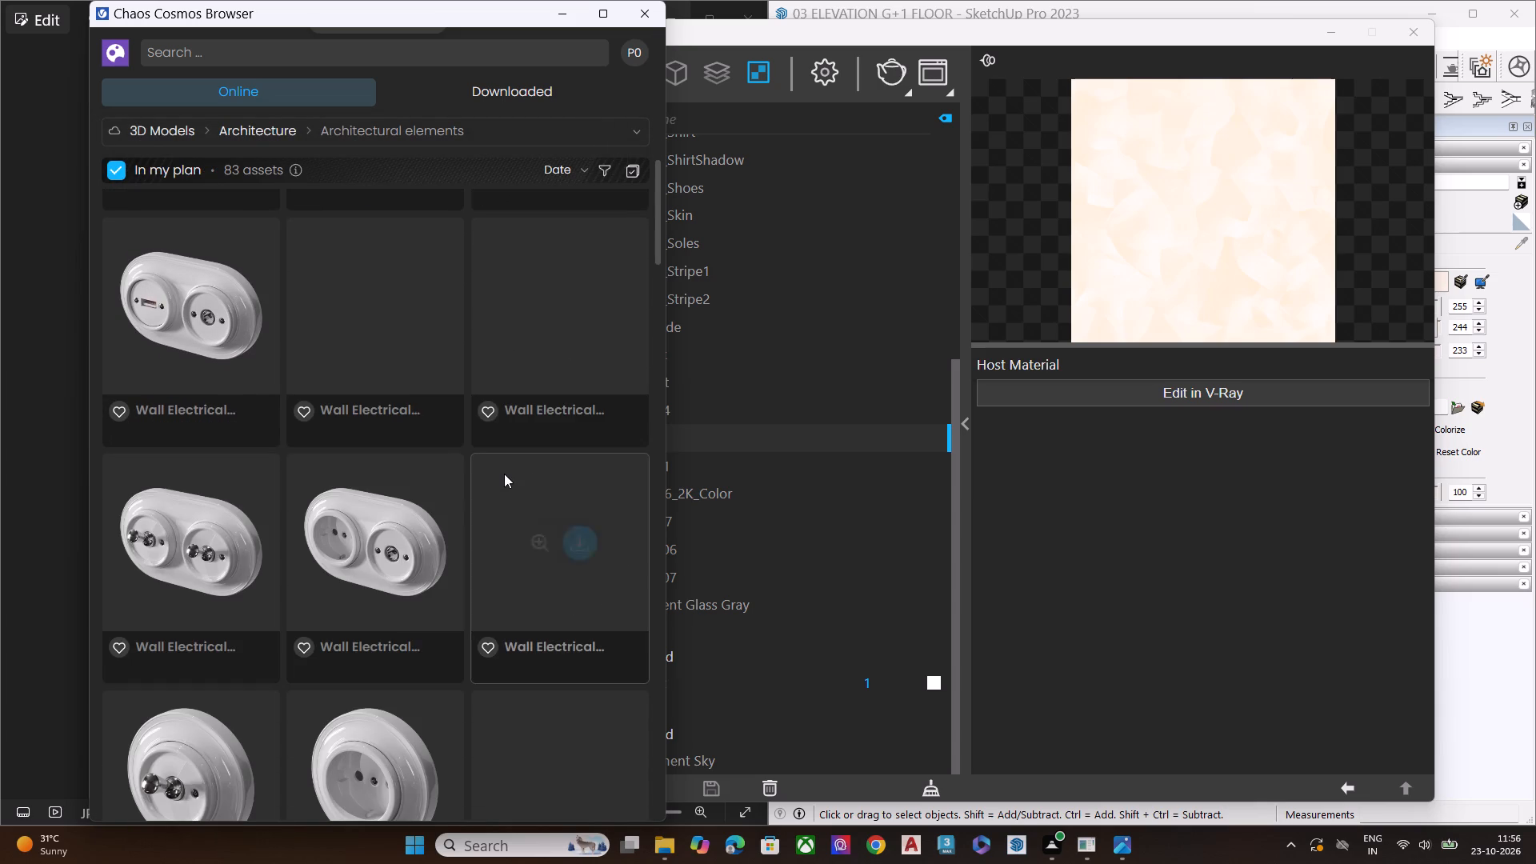
pyautogui.scroll(-8, 503, 470)
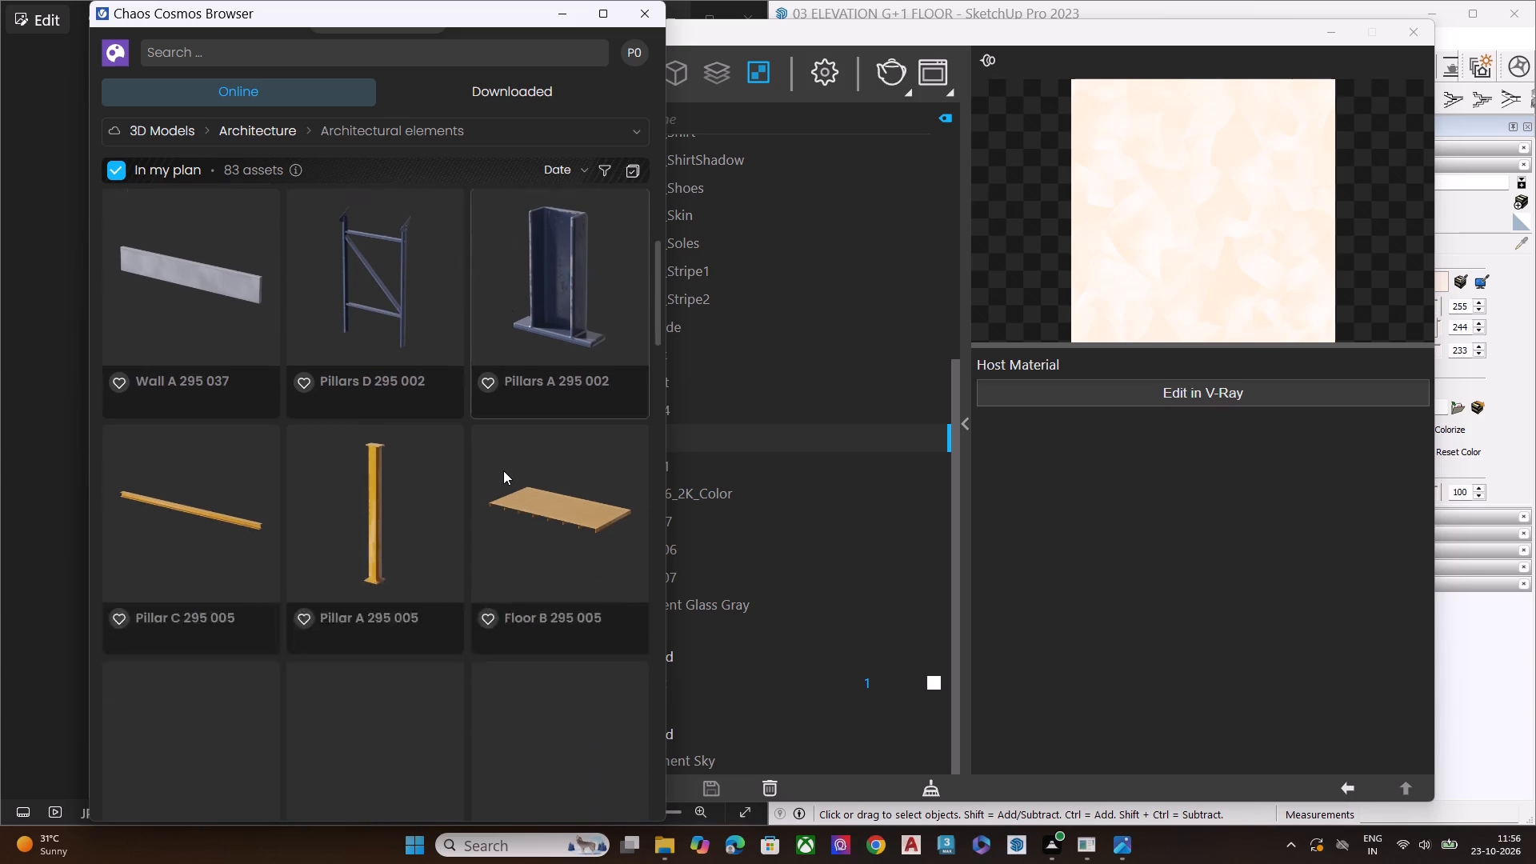
pyautogui.scroll(-2, 503, 470)
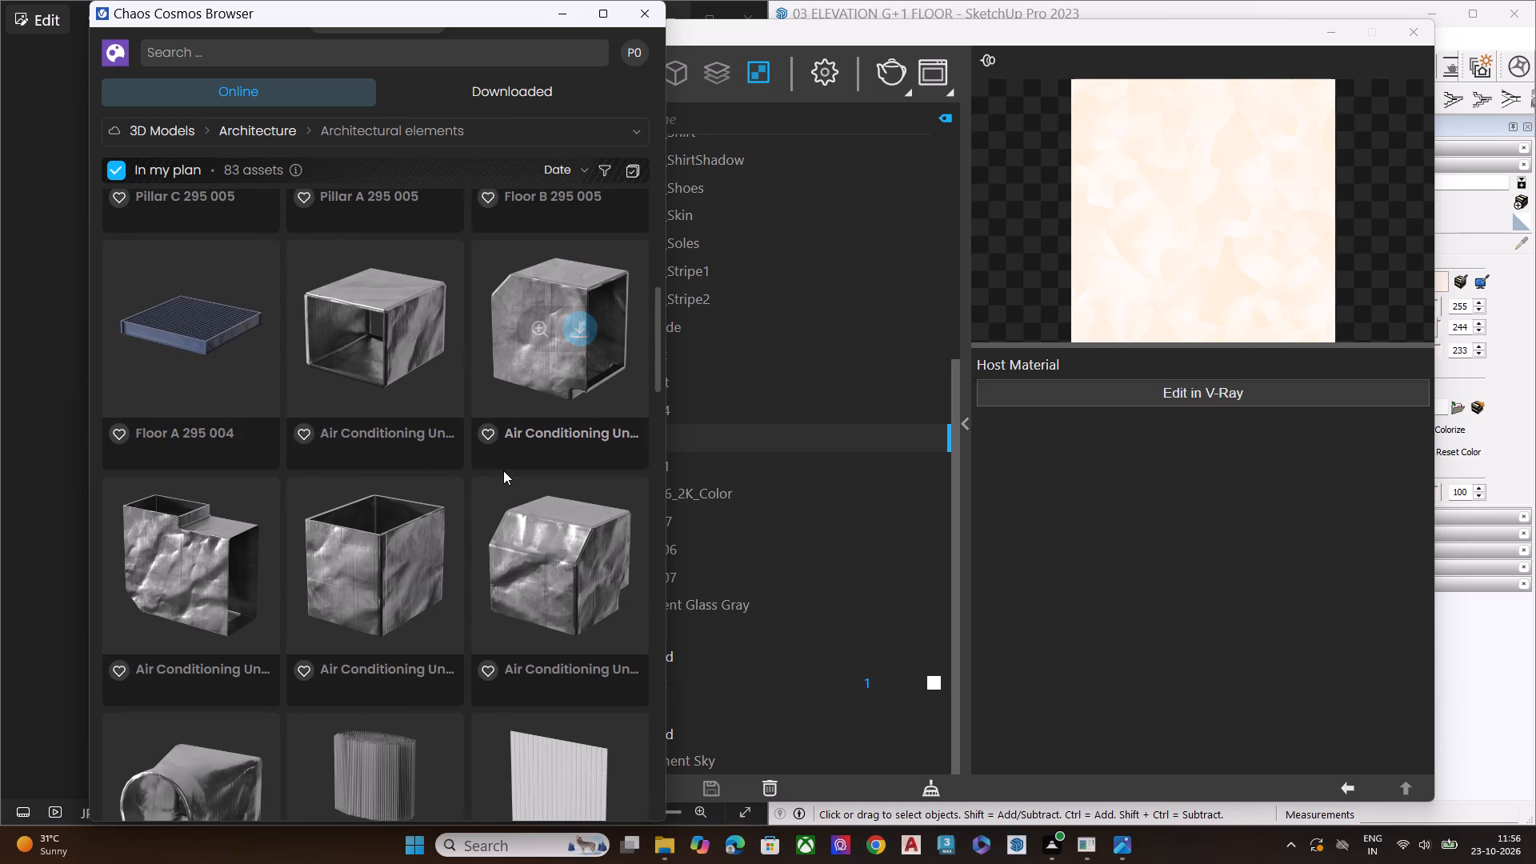
pyautogui.scroll(-2, 503, 470)
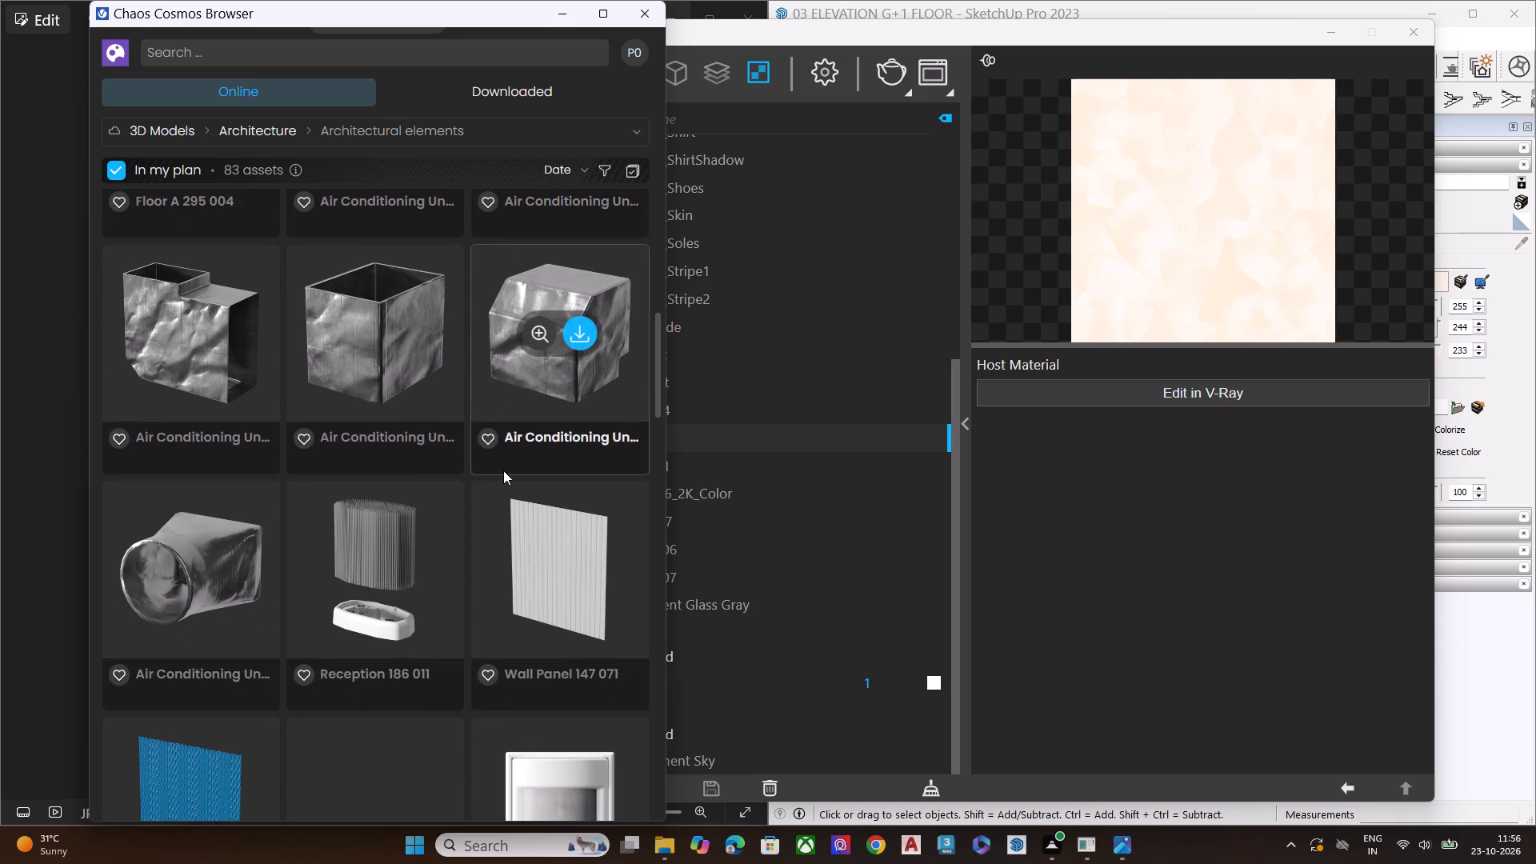
pyautogui.scroll(-2, 503, 470)
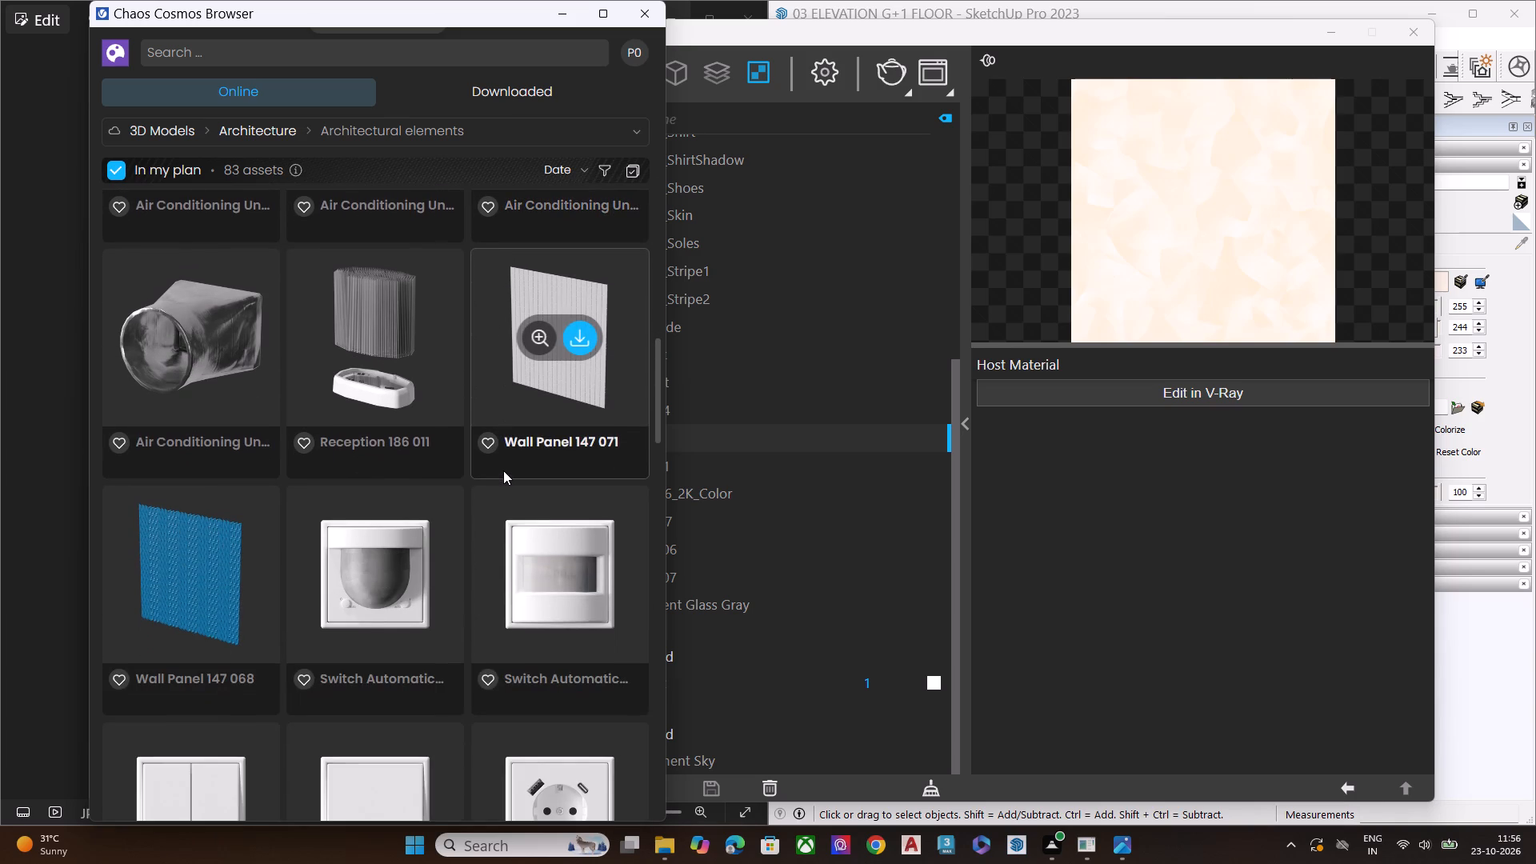
pyautogui.scroll(-1, 503, 470)
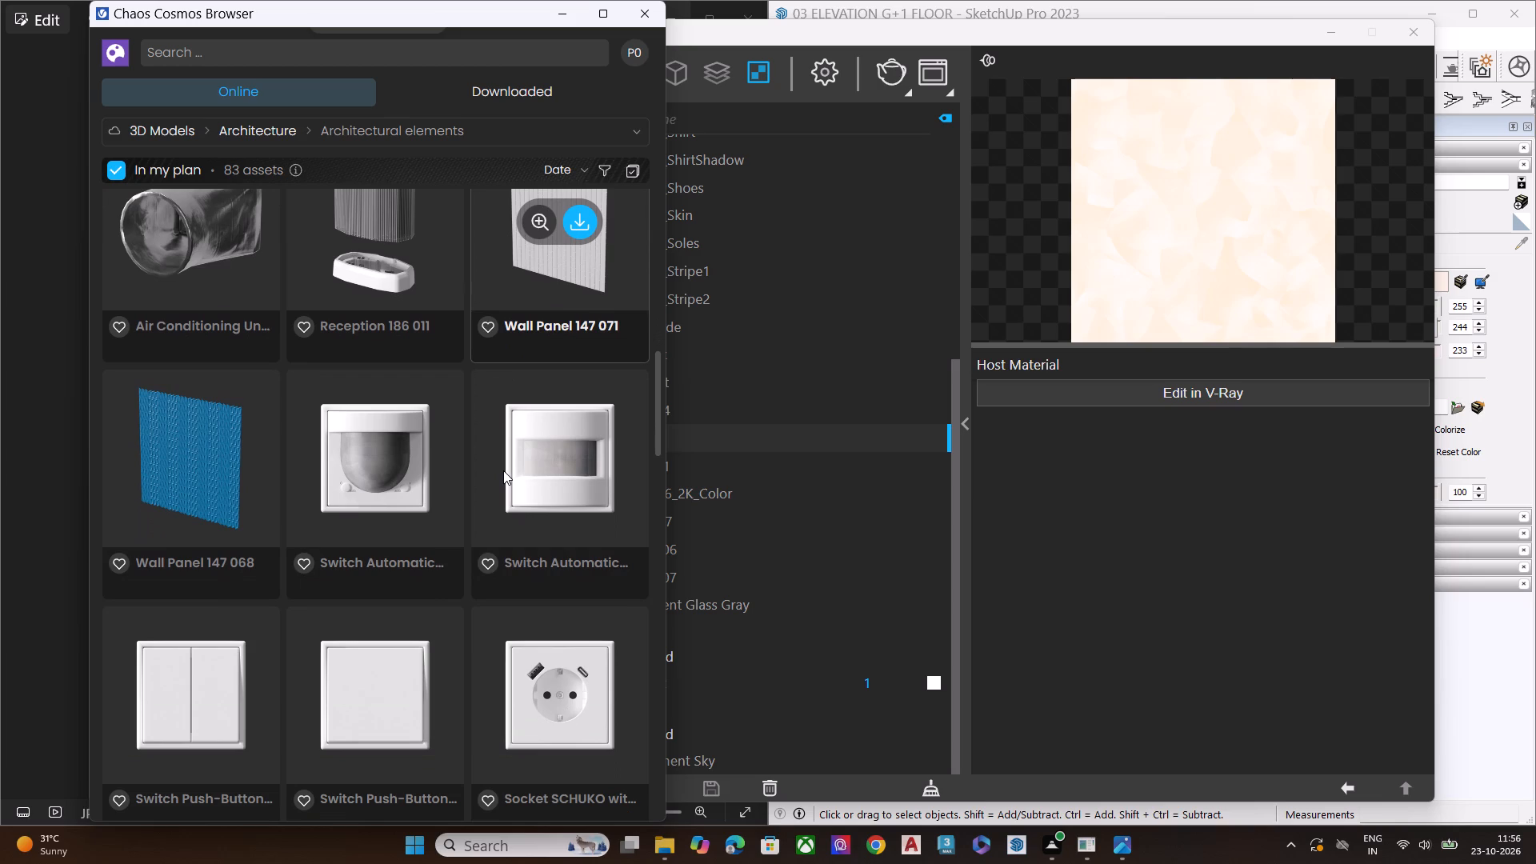
pyautogui.scroll(1, 503, 470)
pyautogui.scroll(-3, 503, 470)
pyautogui.scroll(5, 502, 481)
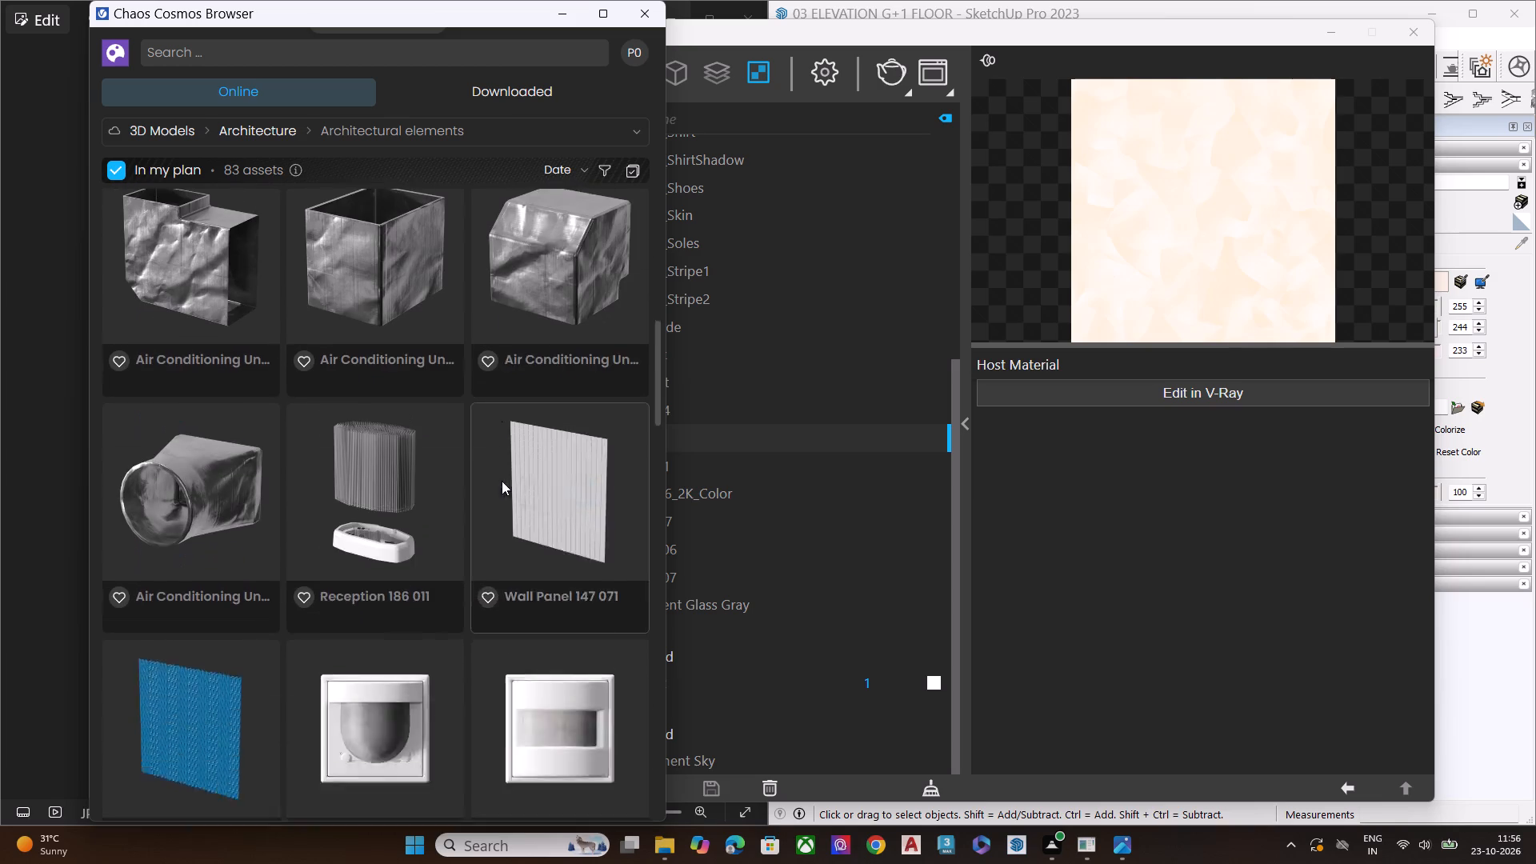
pyautogui.scroll(1, 502, 481)
pyautogui.scroll(-11, 542, 454)
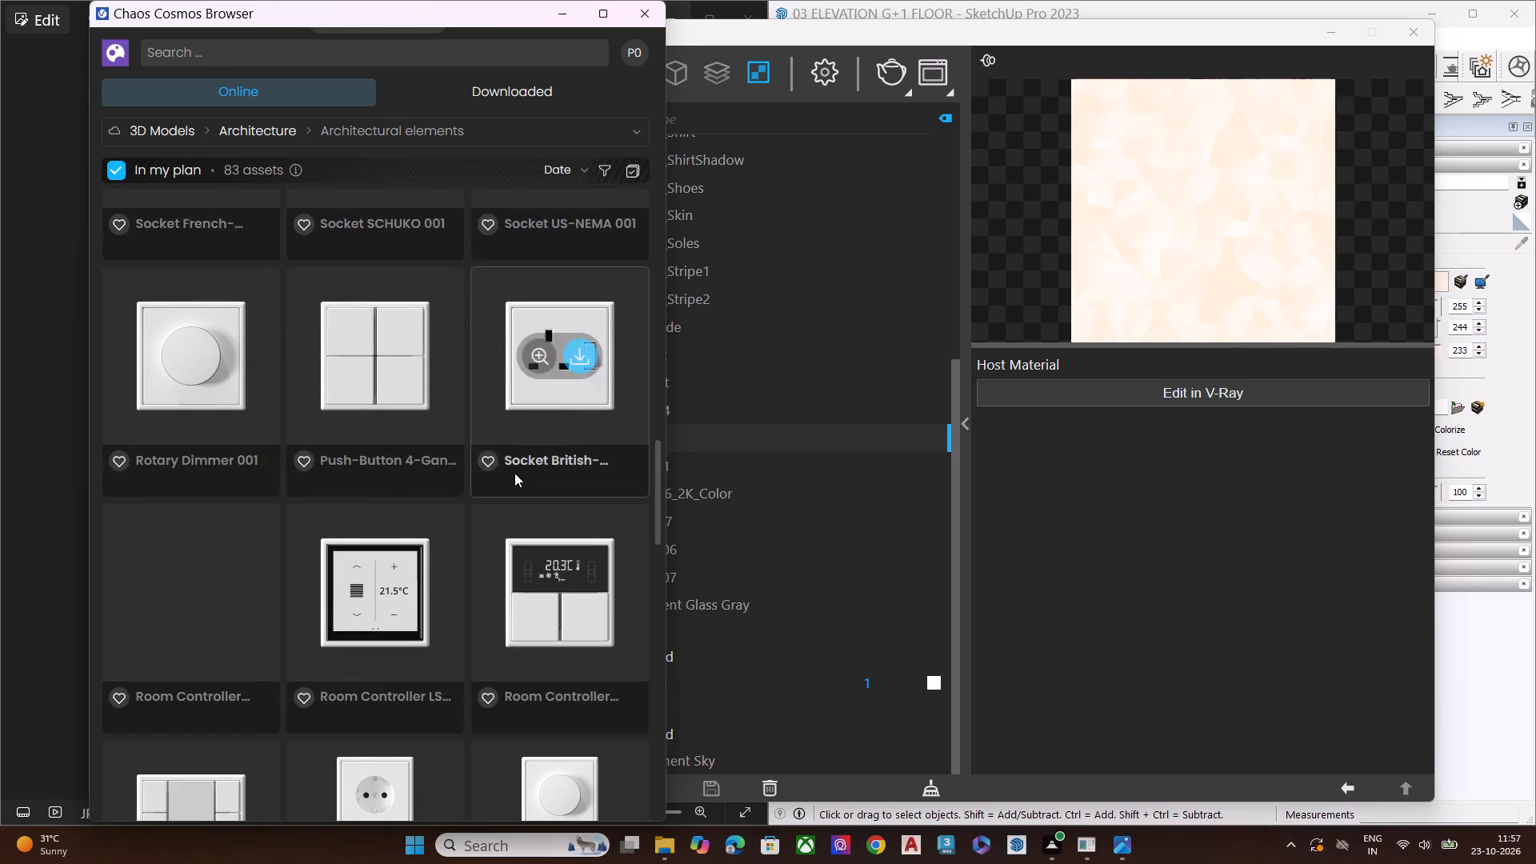
pyautogui.scroll(-4, 514, 473)
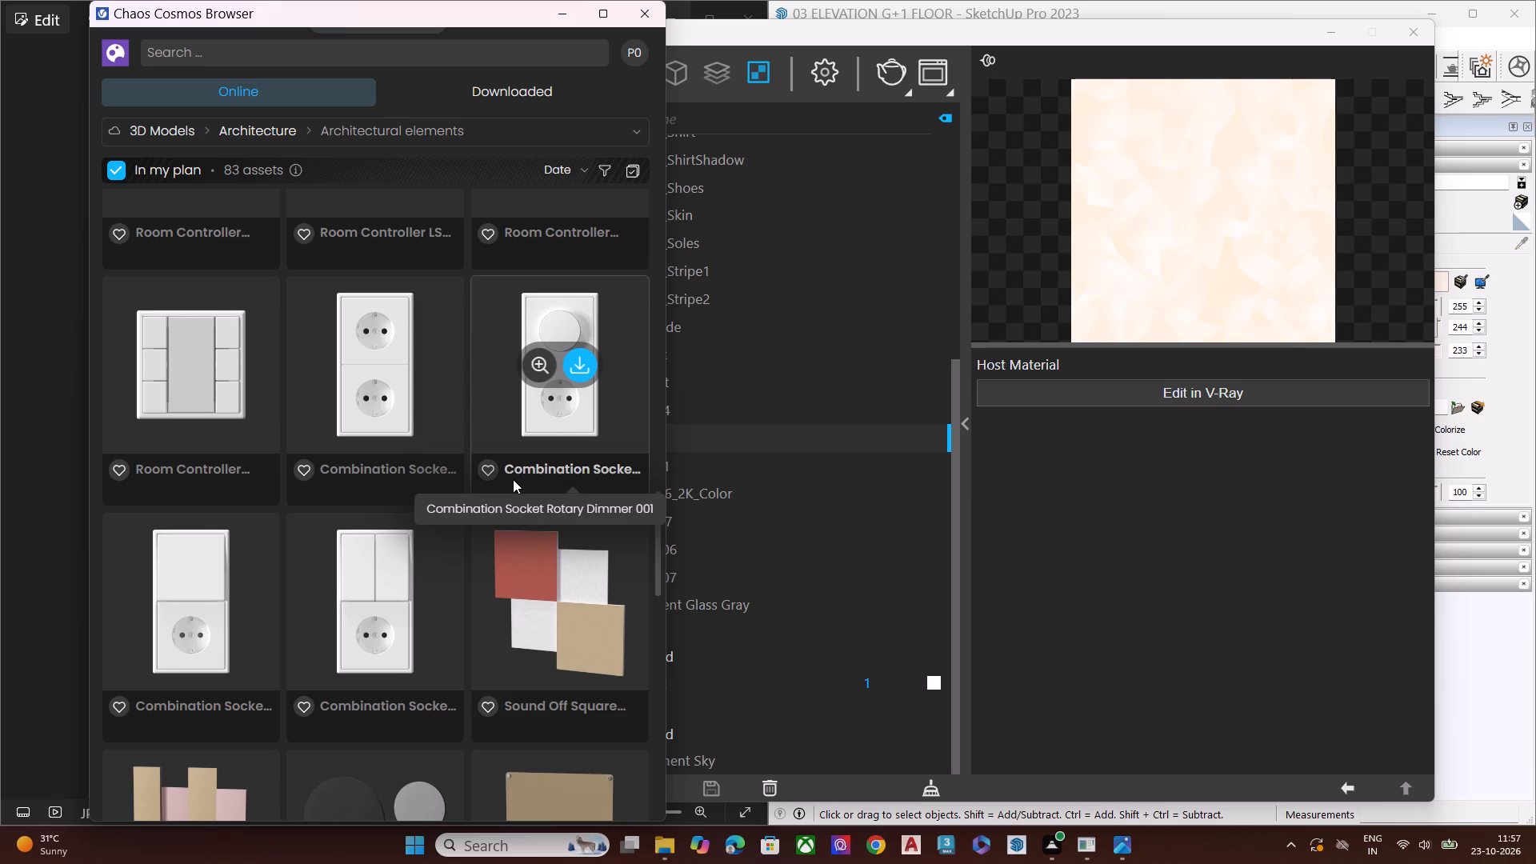
pyautogui.scroll(-2, 511, 481)
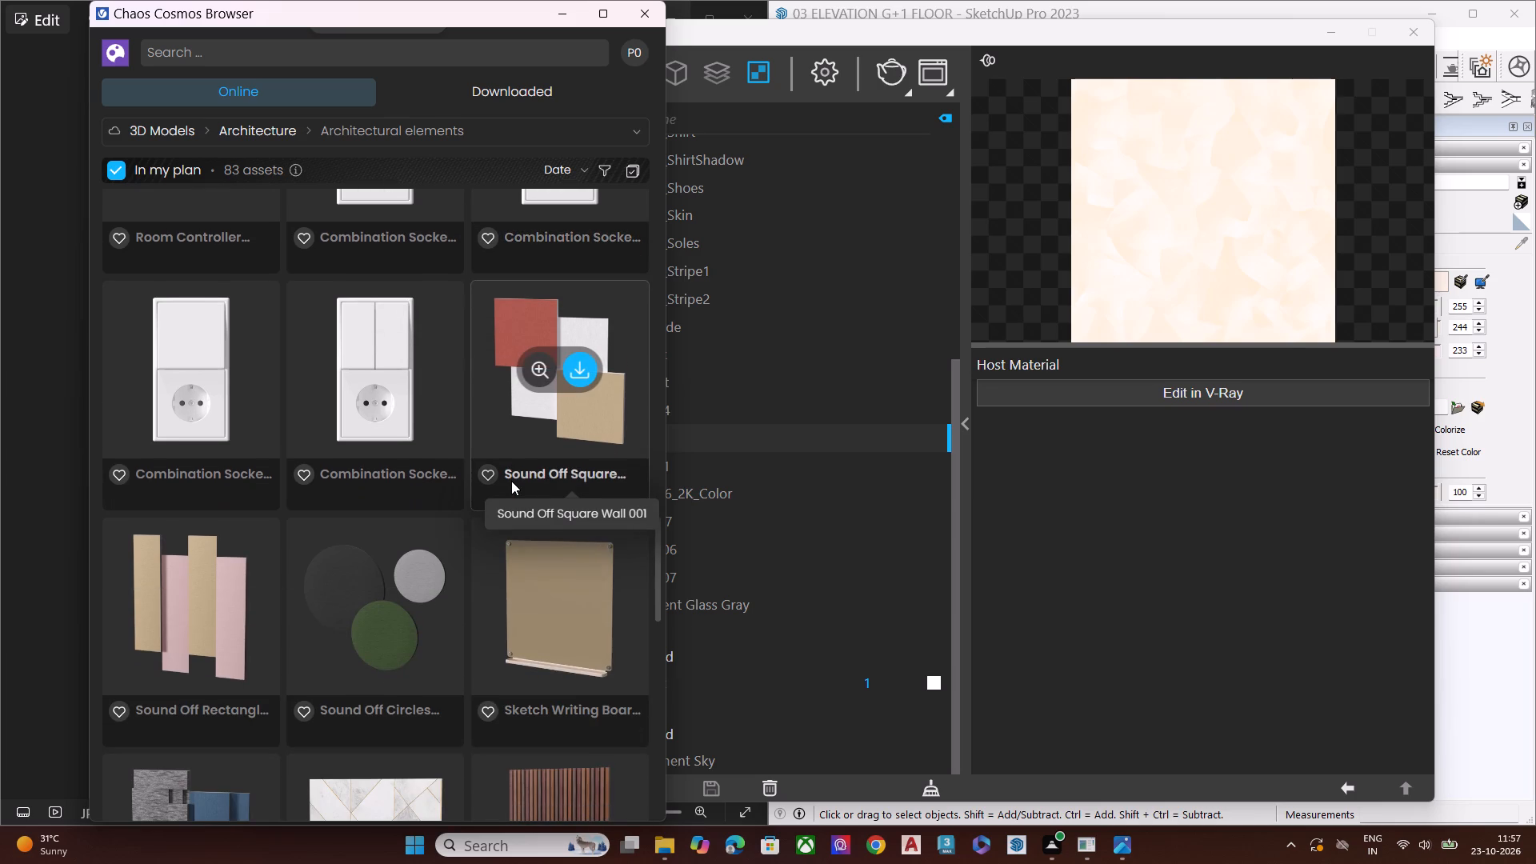
pyautogui.scroll(-3, 511, 481)
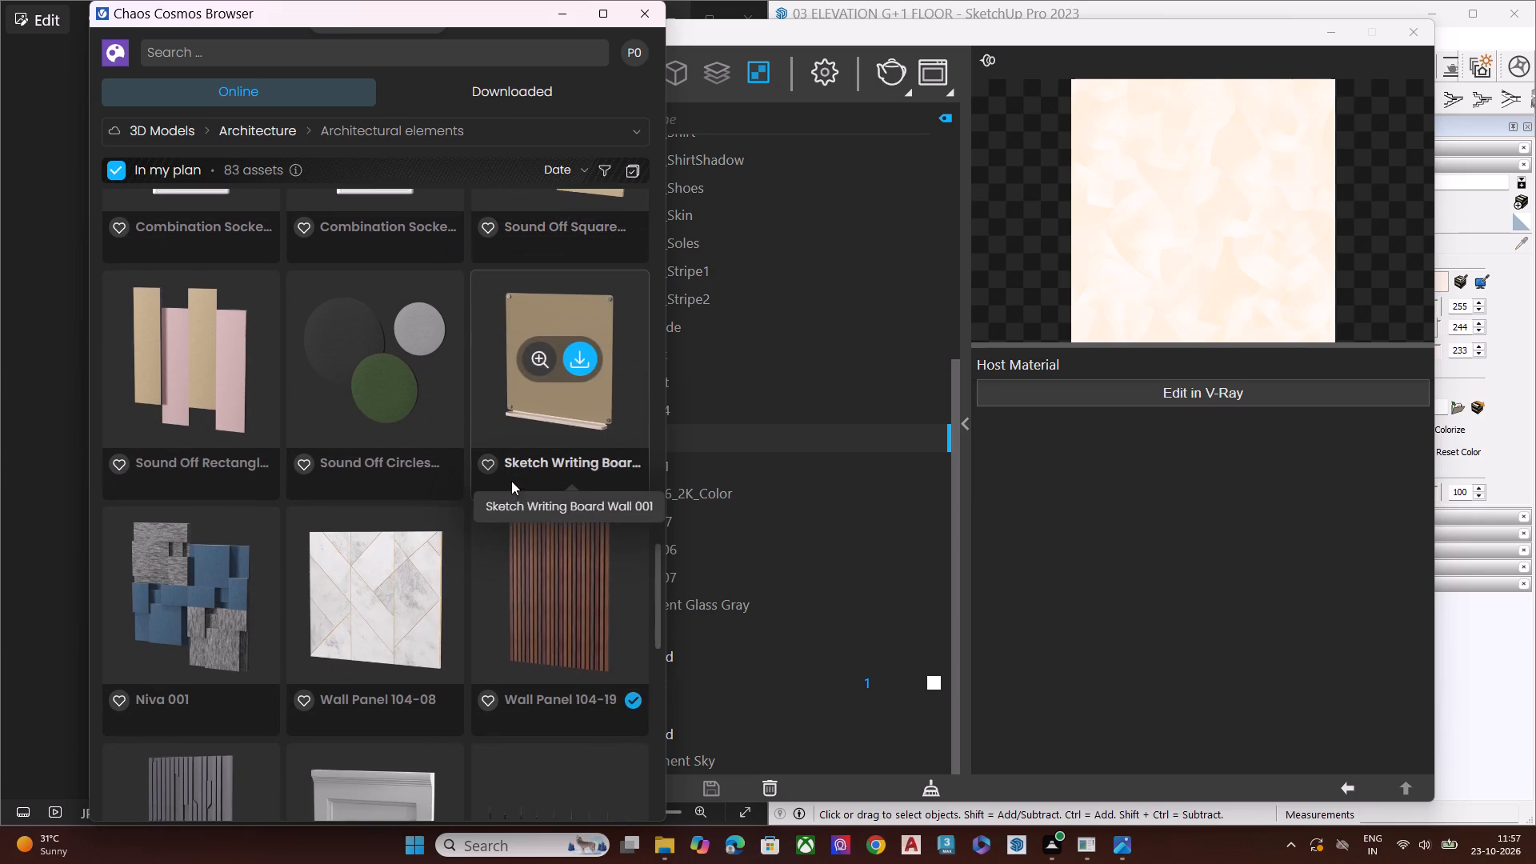
pyautogui.scroll(-1, 511, 481)
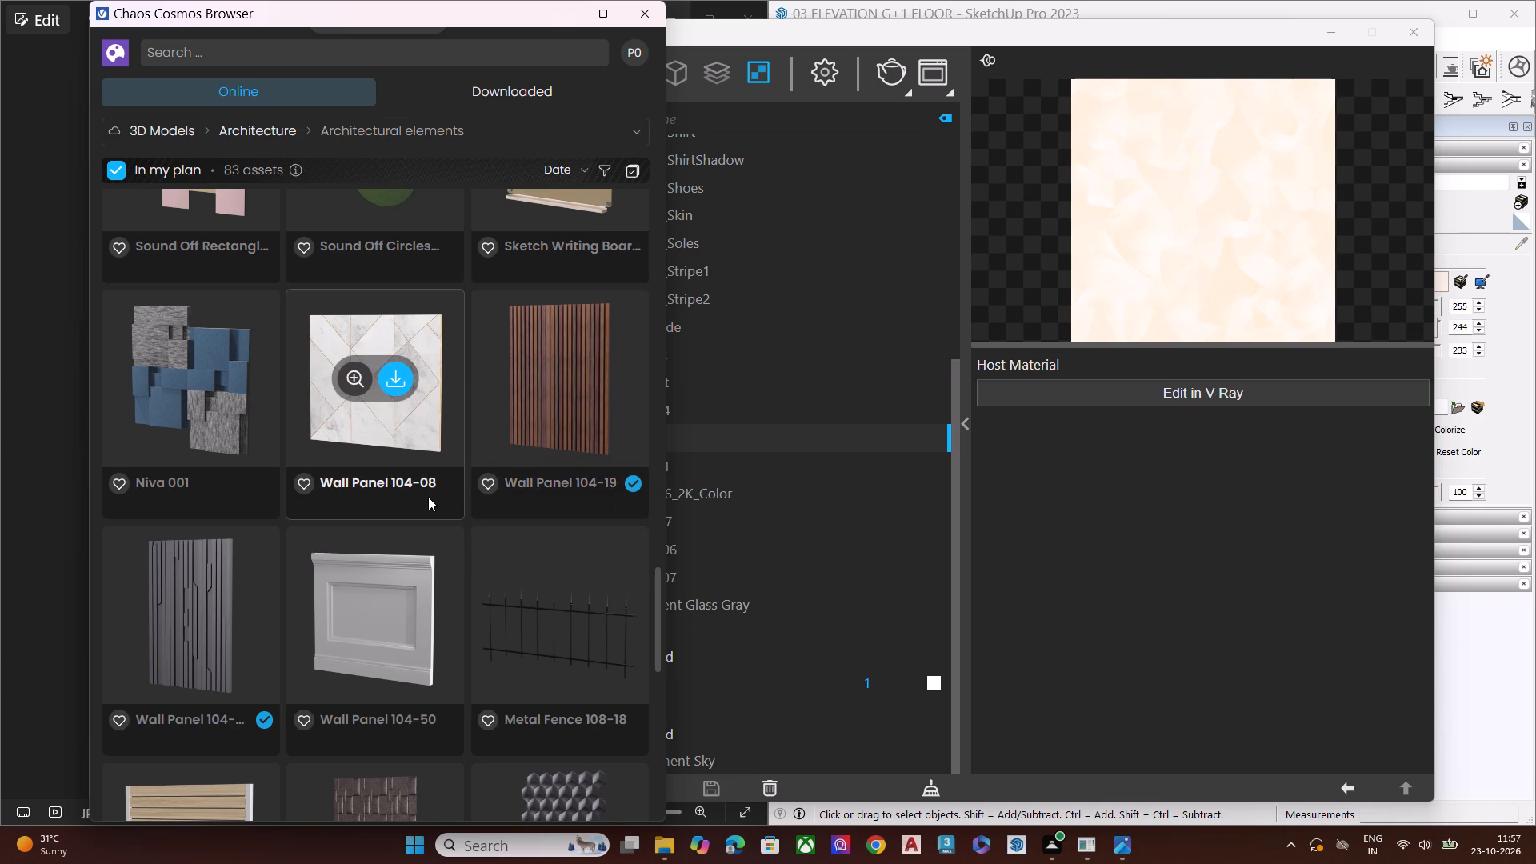
pyautogui.scroll(-2, 502, 483)
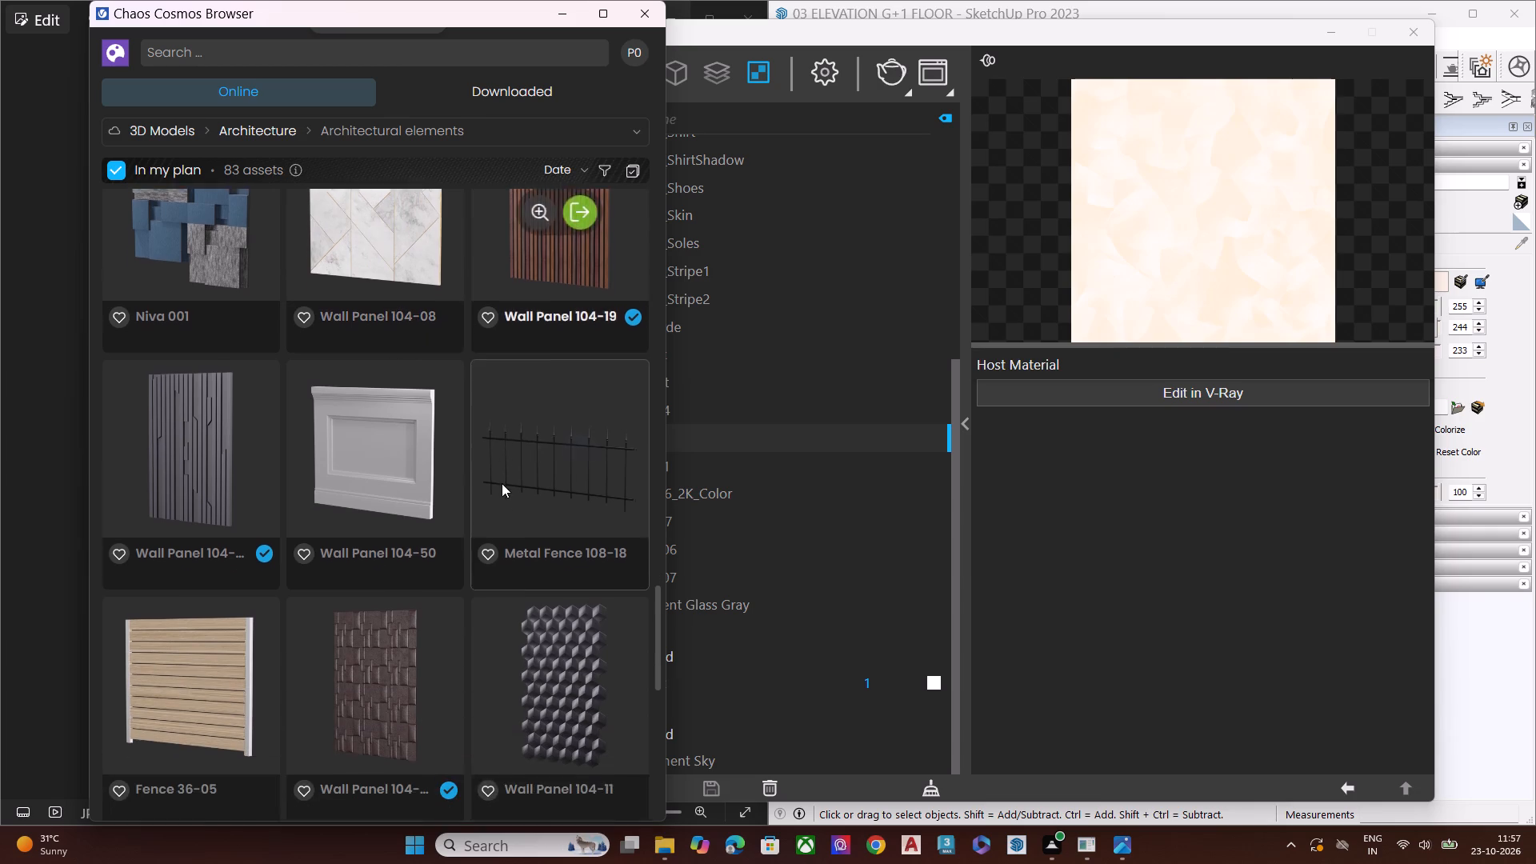
pyautogui.scroll(-1, 502, 483)
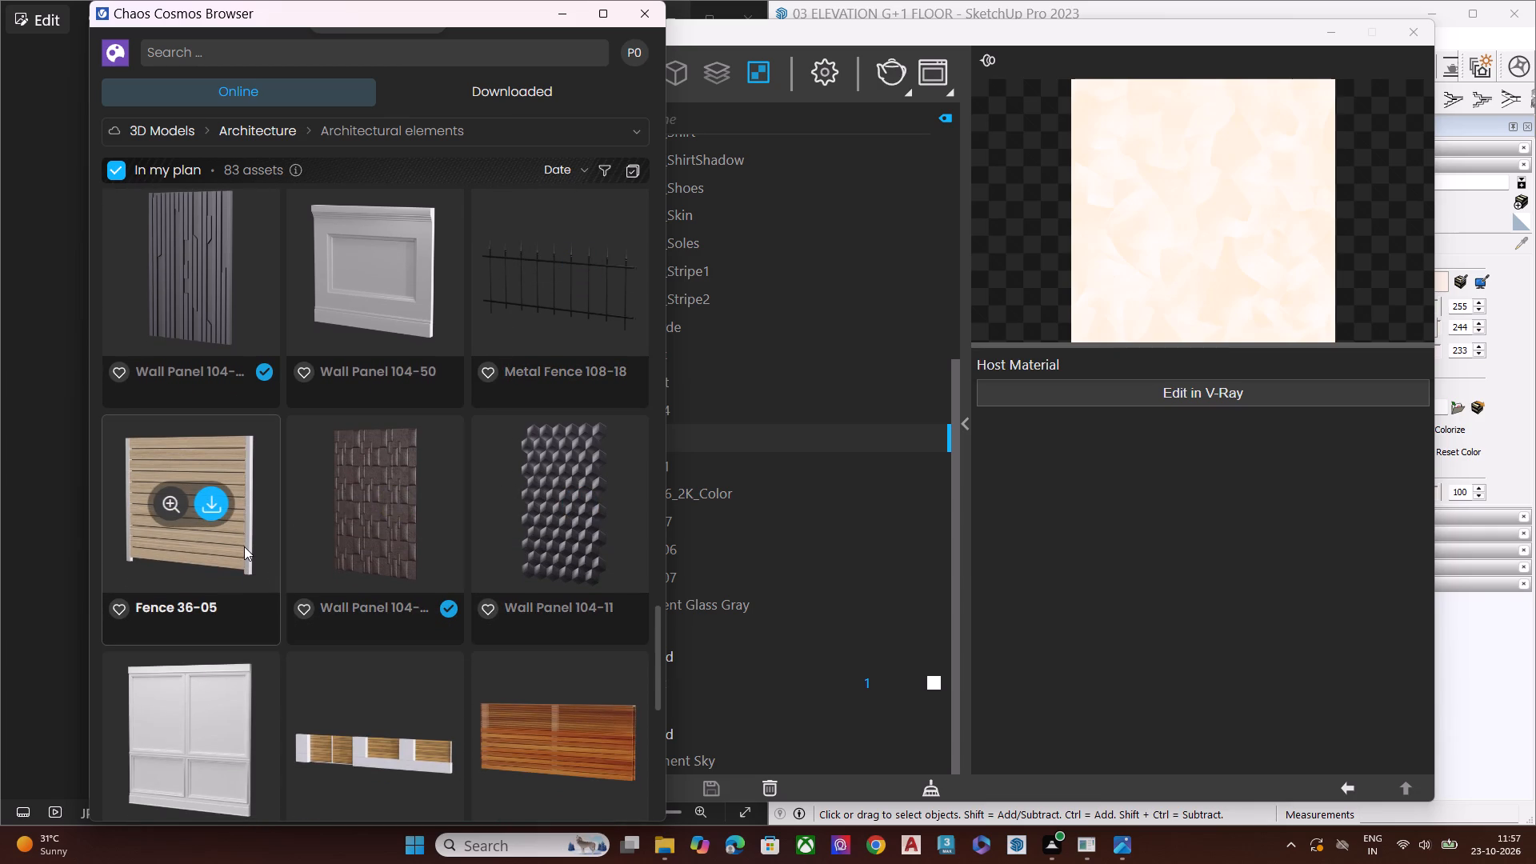
pyautogui.click(1333, 31)
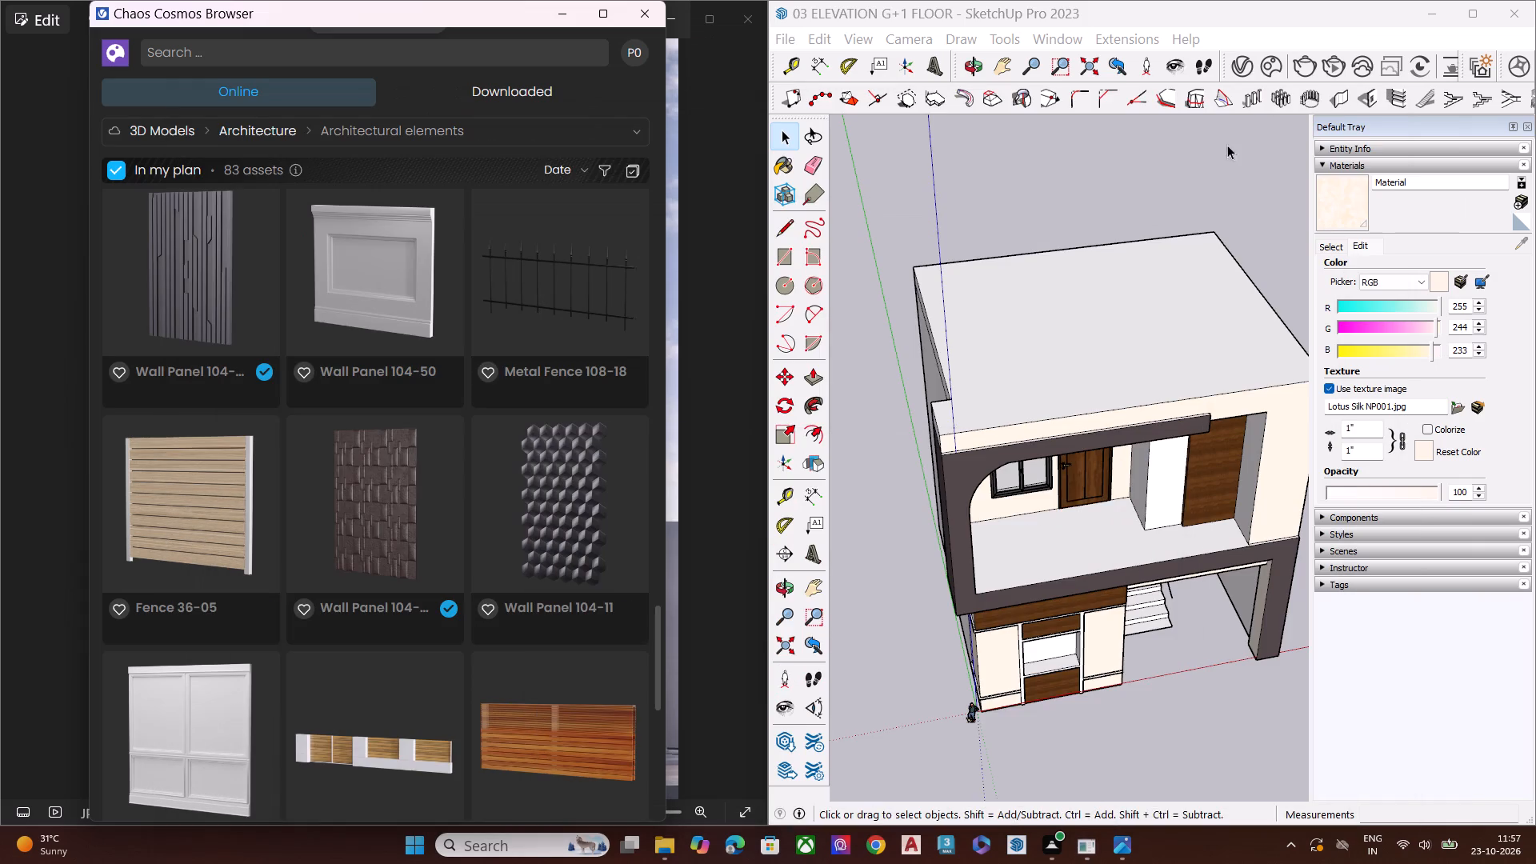
# Find Planks 104-37 among the Architectural elements assets in the Chaos Cosmos Browser, download it and import it into the house model.
pyautogui.scroll(-3, 1096, 374)
pyautogui.scroll(1, 1102, 380)
pyautogui.scroll(-3, 1103, 386)
pyautogui.moveTo(1126, 438); pyautogui.dragTo(1158, 235, button='middle')
pyautogui.scroll(7, 1148, 461)
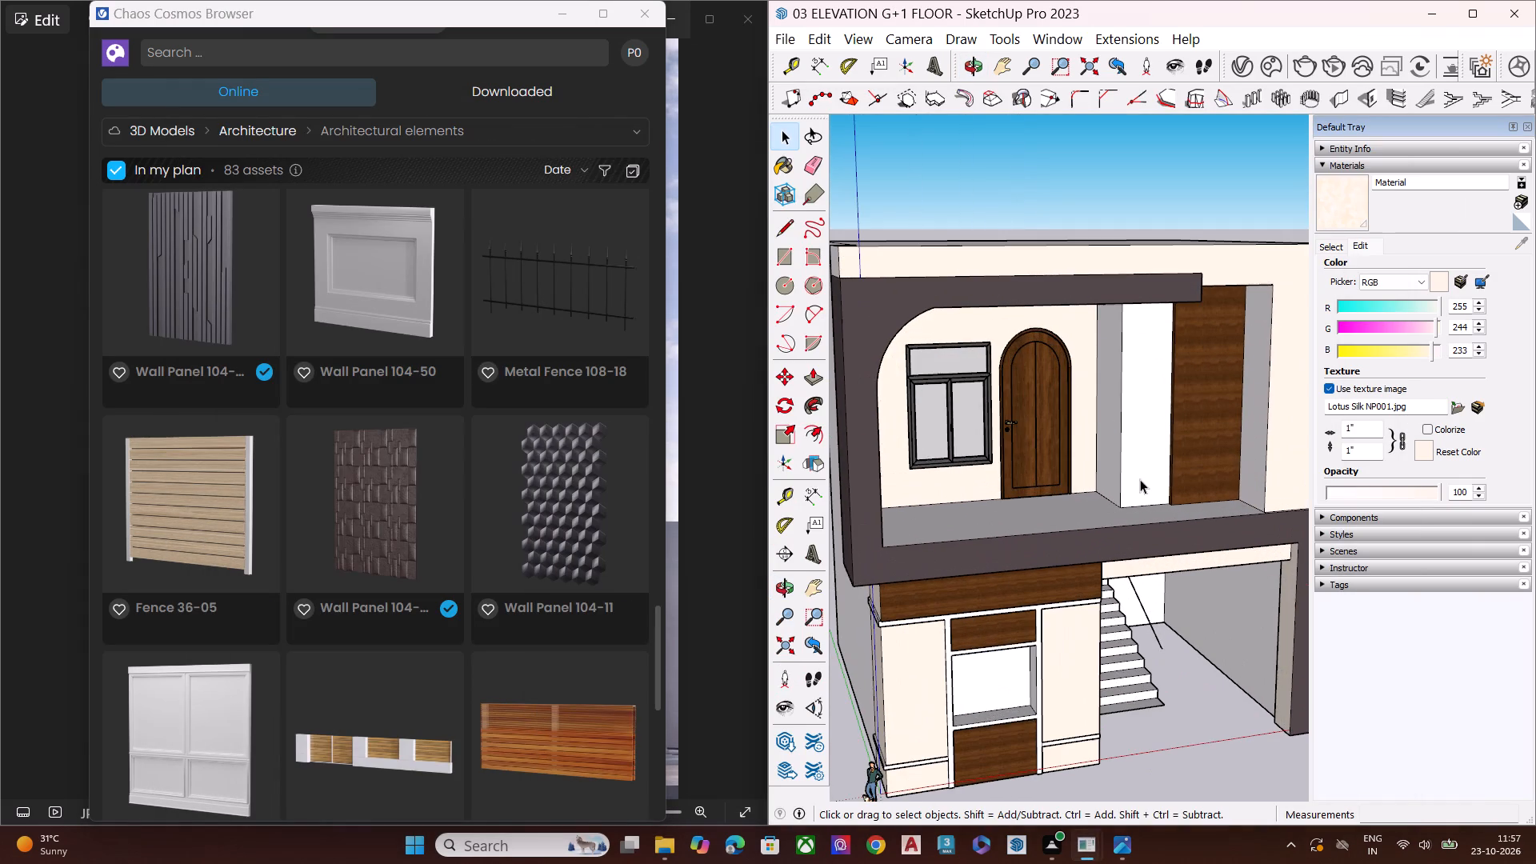
pyautogui.scroll(-1, 253, 442)
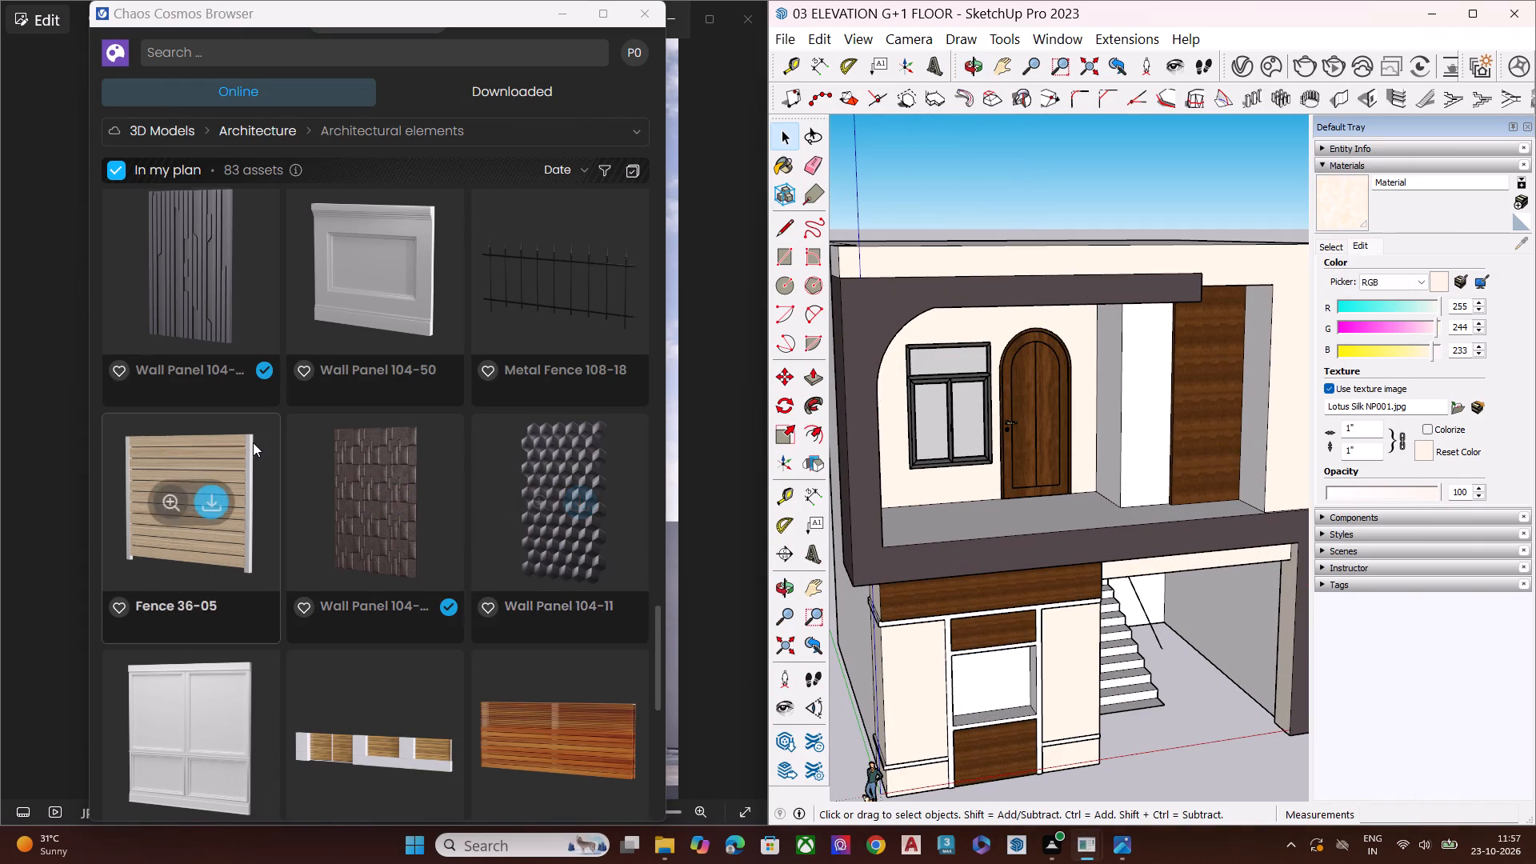
pyautogui.scroll(-4, 253, 442)
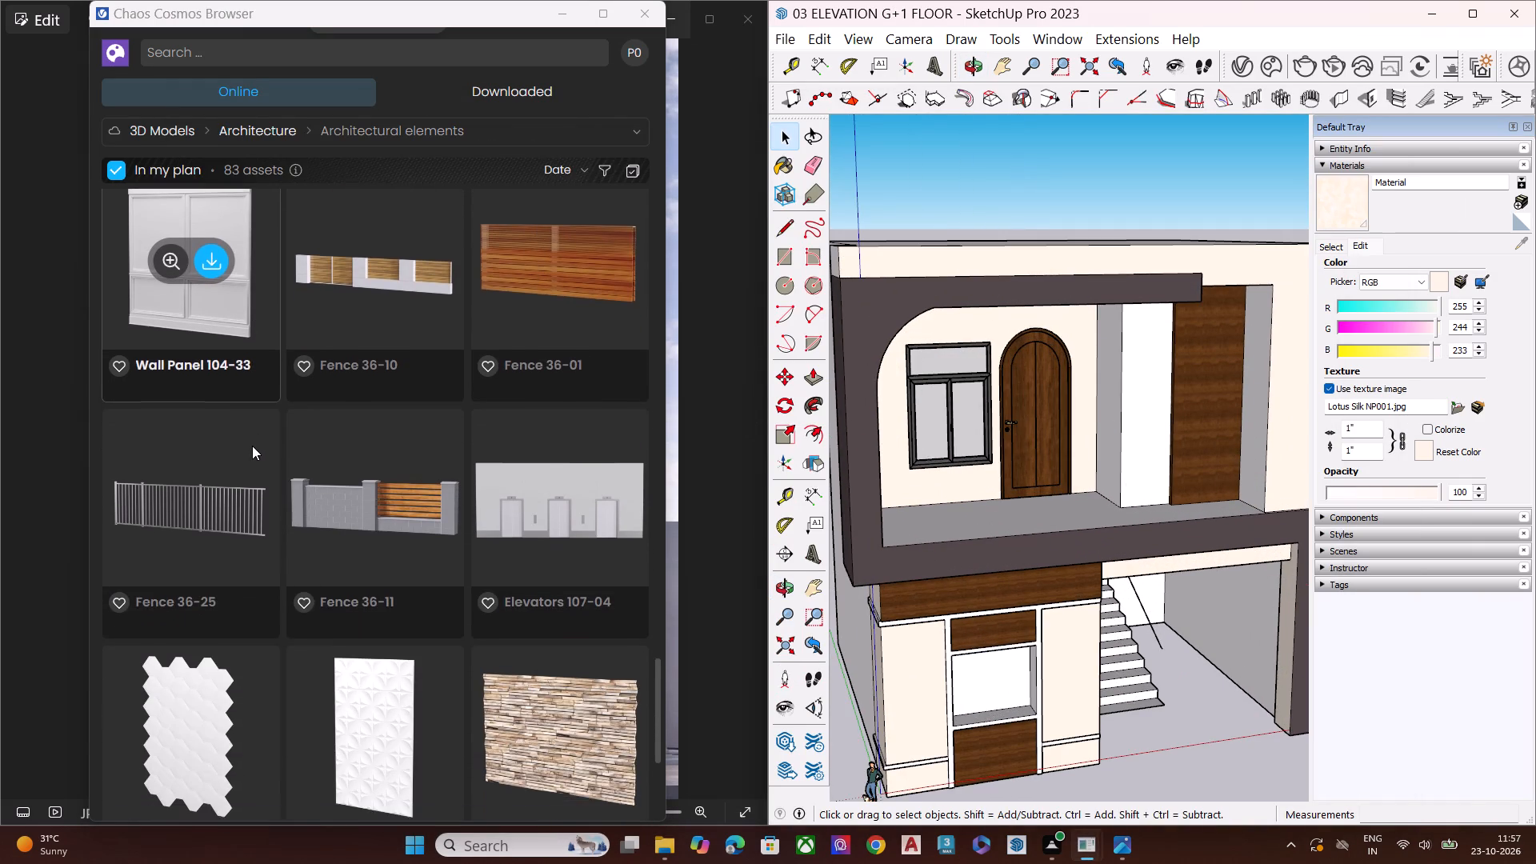
pyautogui.scroll(-2, 362, 487)
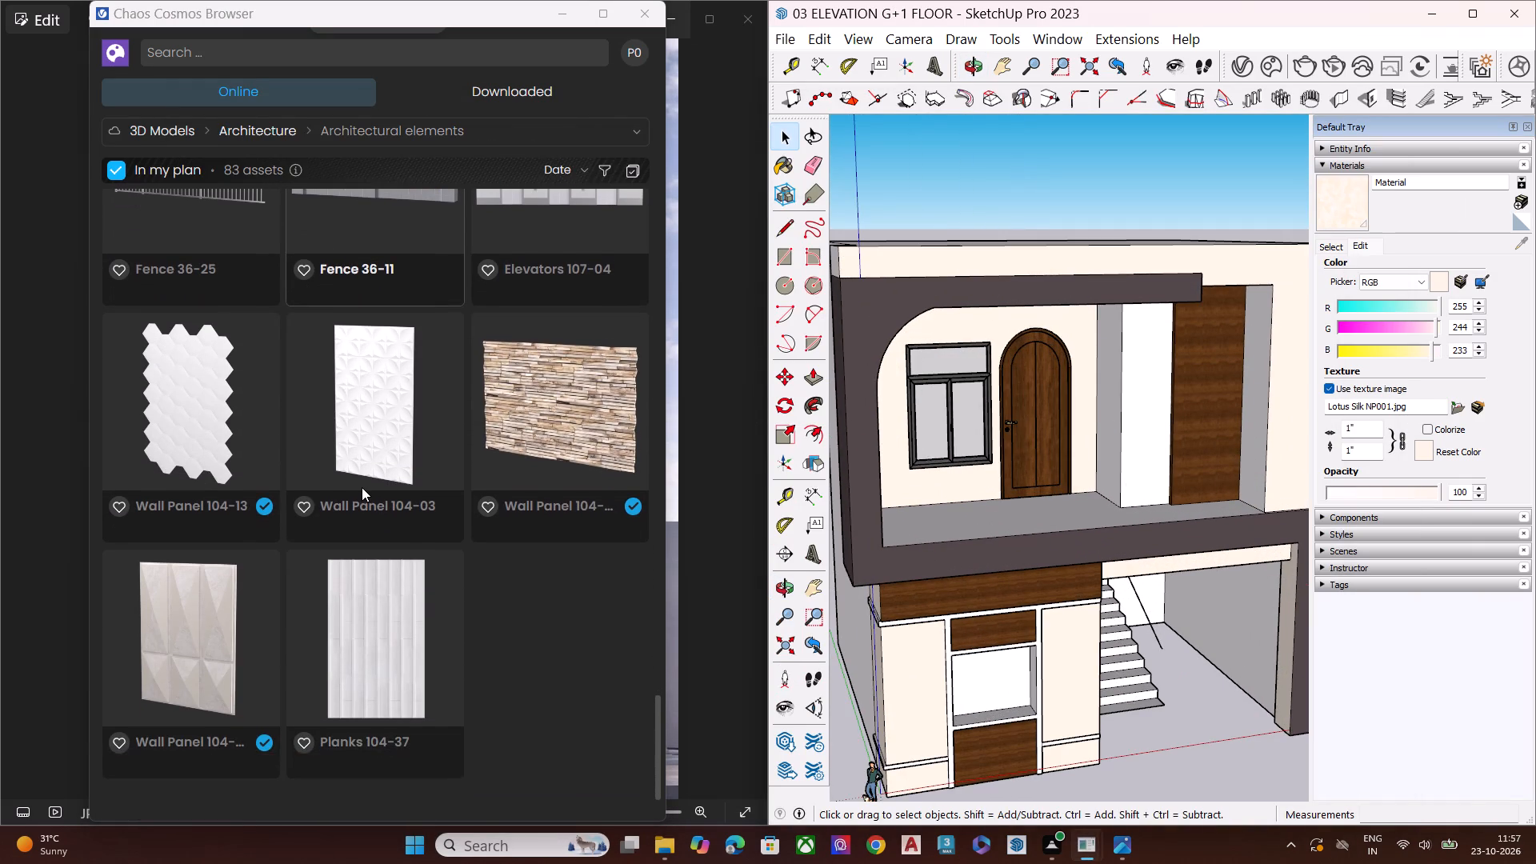
pyautogui.scroll(1, 394, 544)
pyautogui.scroll(-2, 370, 449)
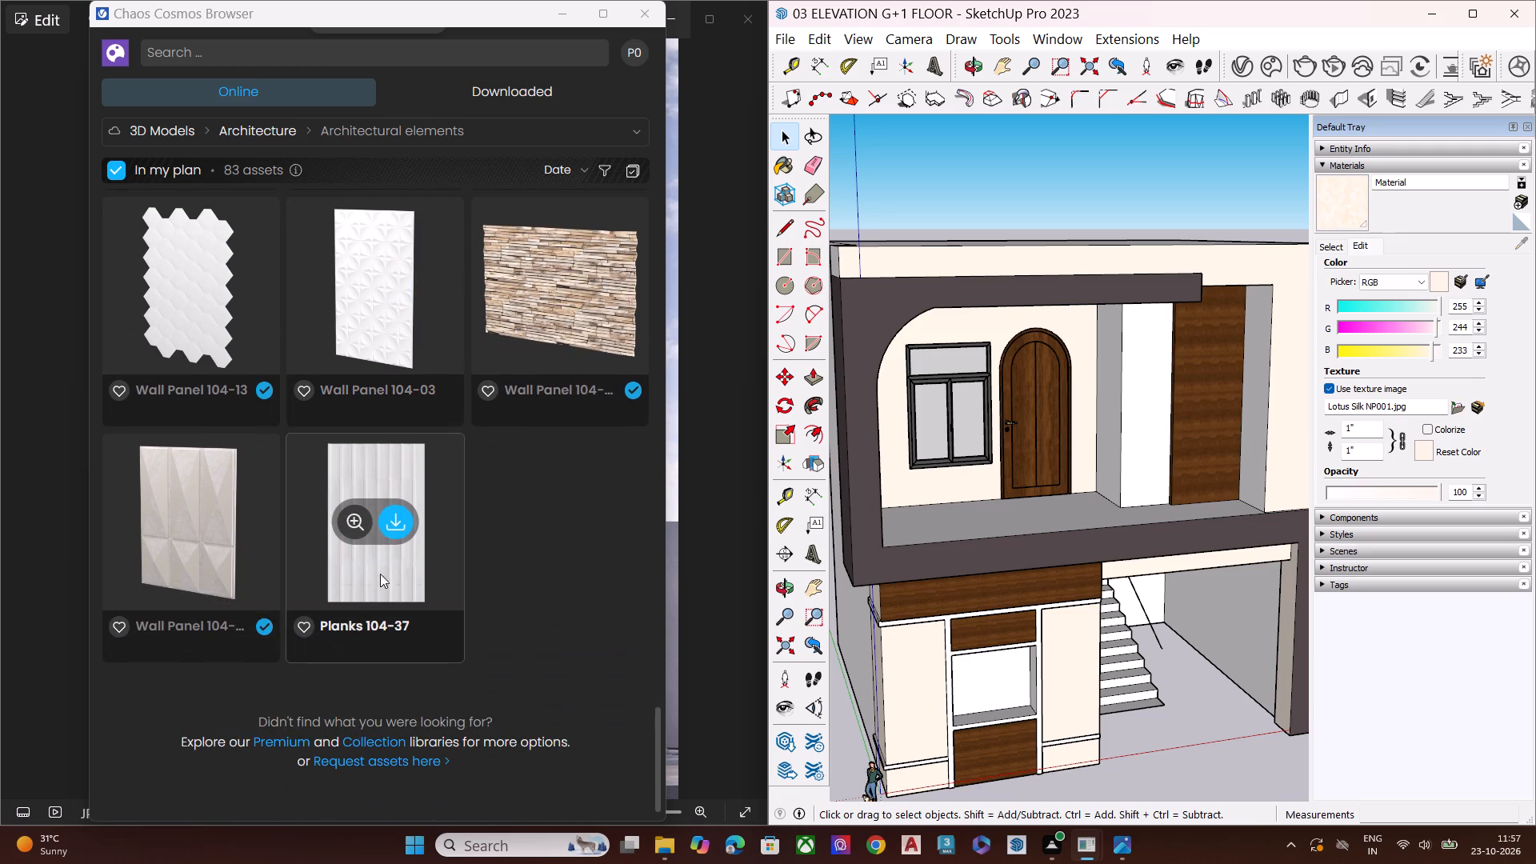
pyautogui.click(394, 522)
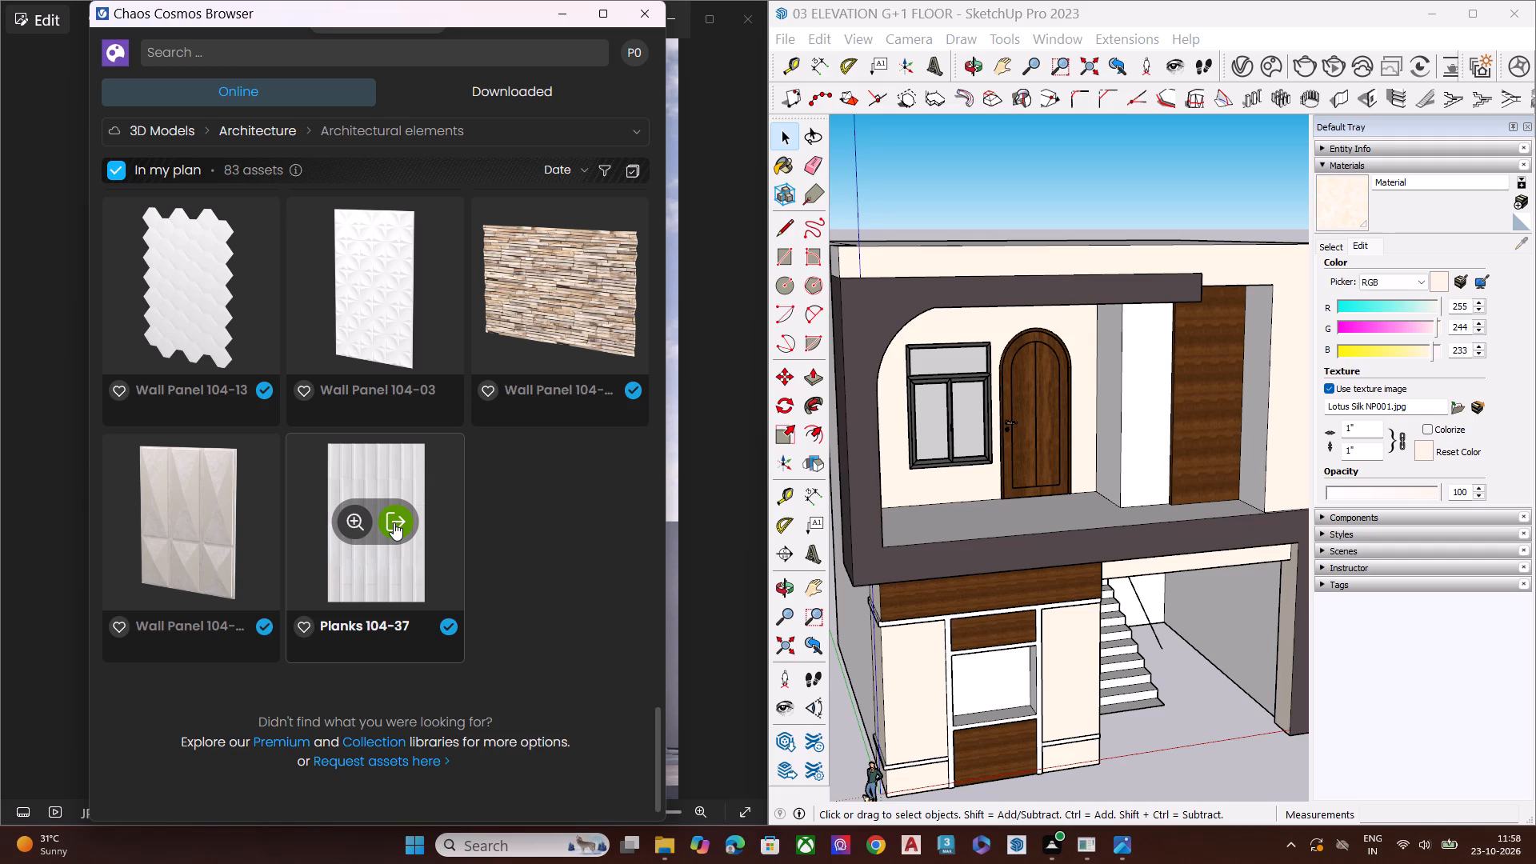
pyautogui.click(393, 524)
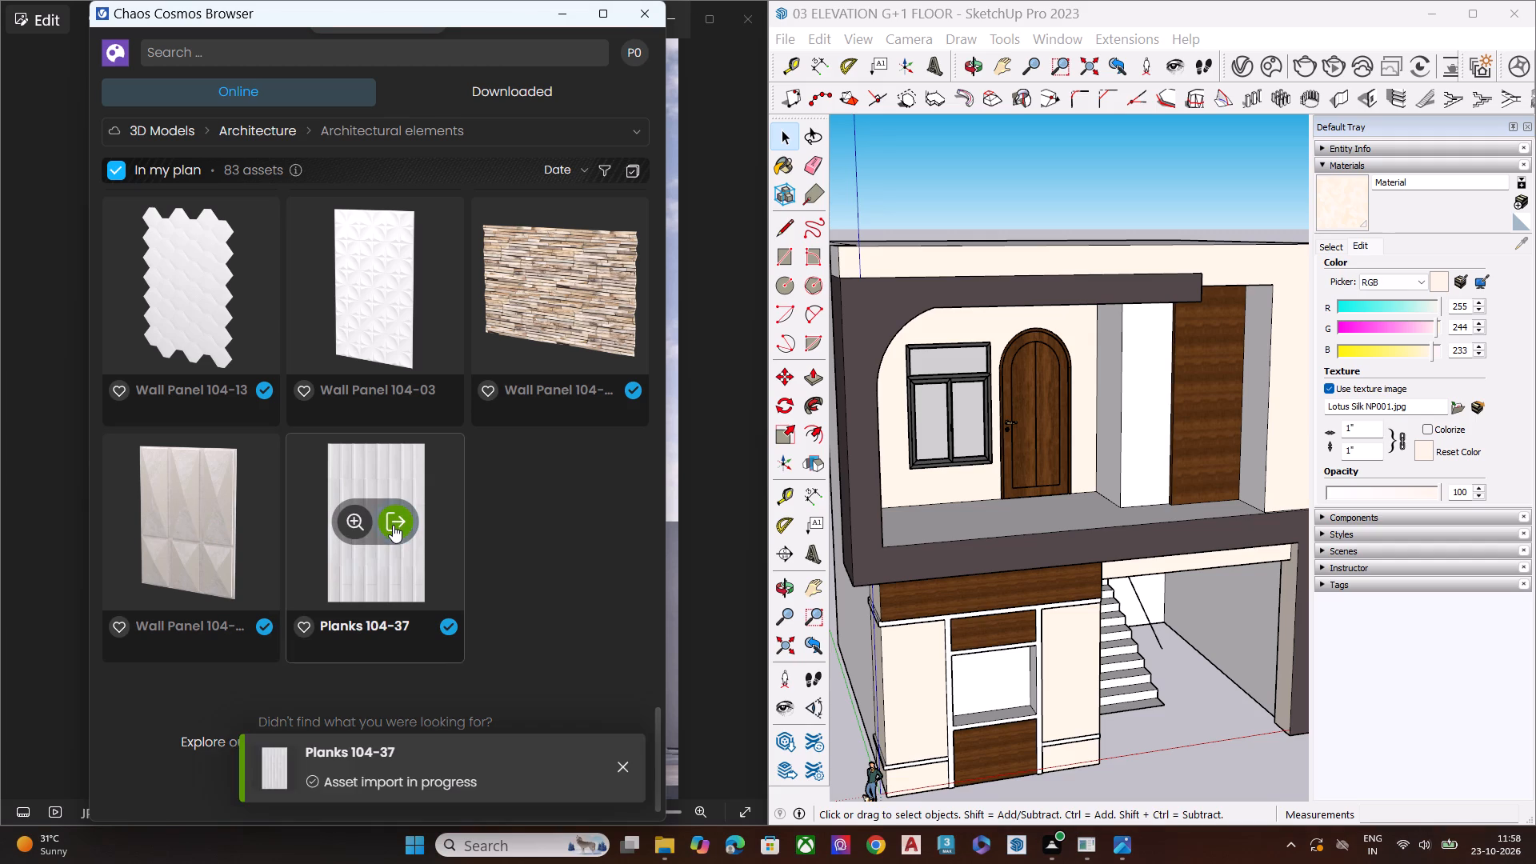
# Place one Planks 104-37 panel at the foot of the white balcony wall, beside the wood panel.
pyautogui.scroll(-1, 1106, 518)
pyautogui.moveTo(1106, 518); pyautogui.dragTo(1036, 571, button='middle')
pyautogui.scroll(3, 1039, 564)
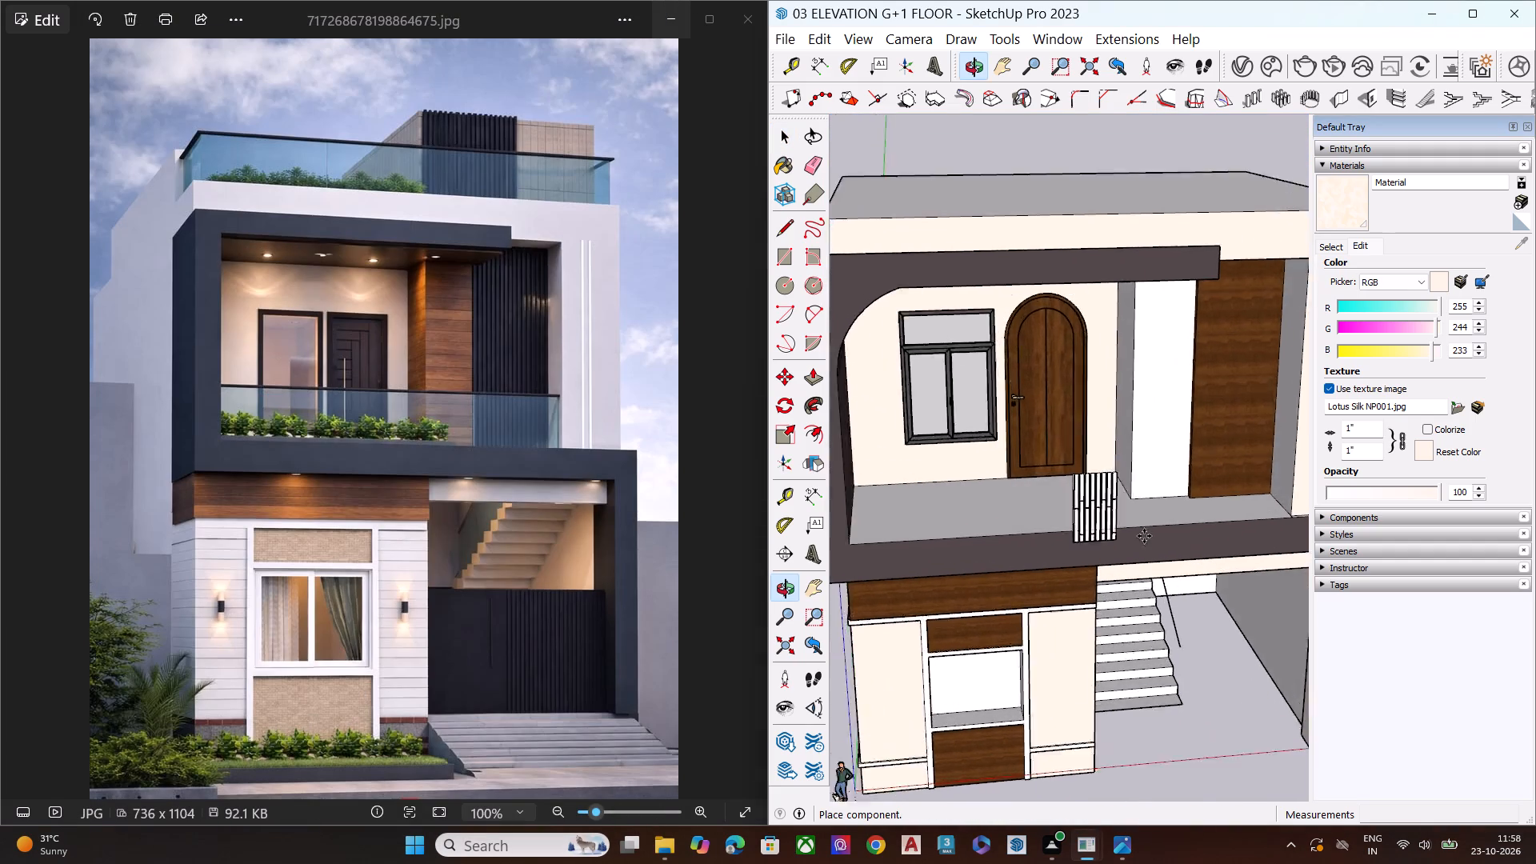
pyautogui.scroll(9, 1144, 536)
pyautogui.scroll(-2, 1126, 485)
pyautogui.scroll(2, 1126, 483)
pyautogui.scroll(-1, 1129, 478)
pyautogui.scroll(4, 1130, 477)
pyautogui.moveTo(1133, 498); pyautogui.dragTo(1064, 626, button='middle')
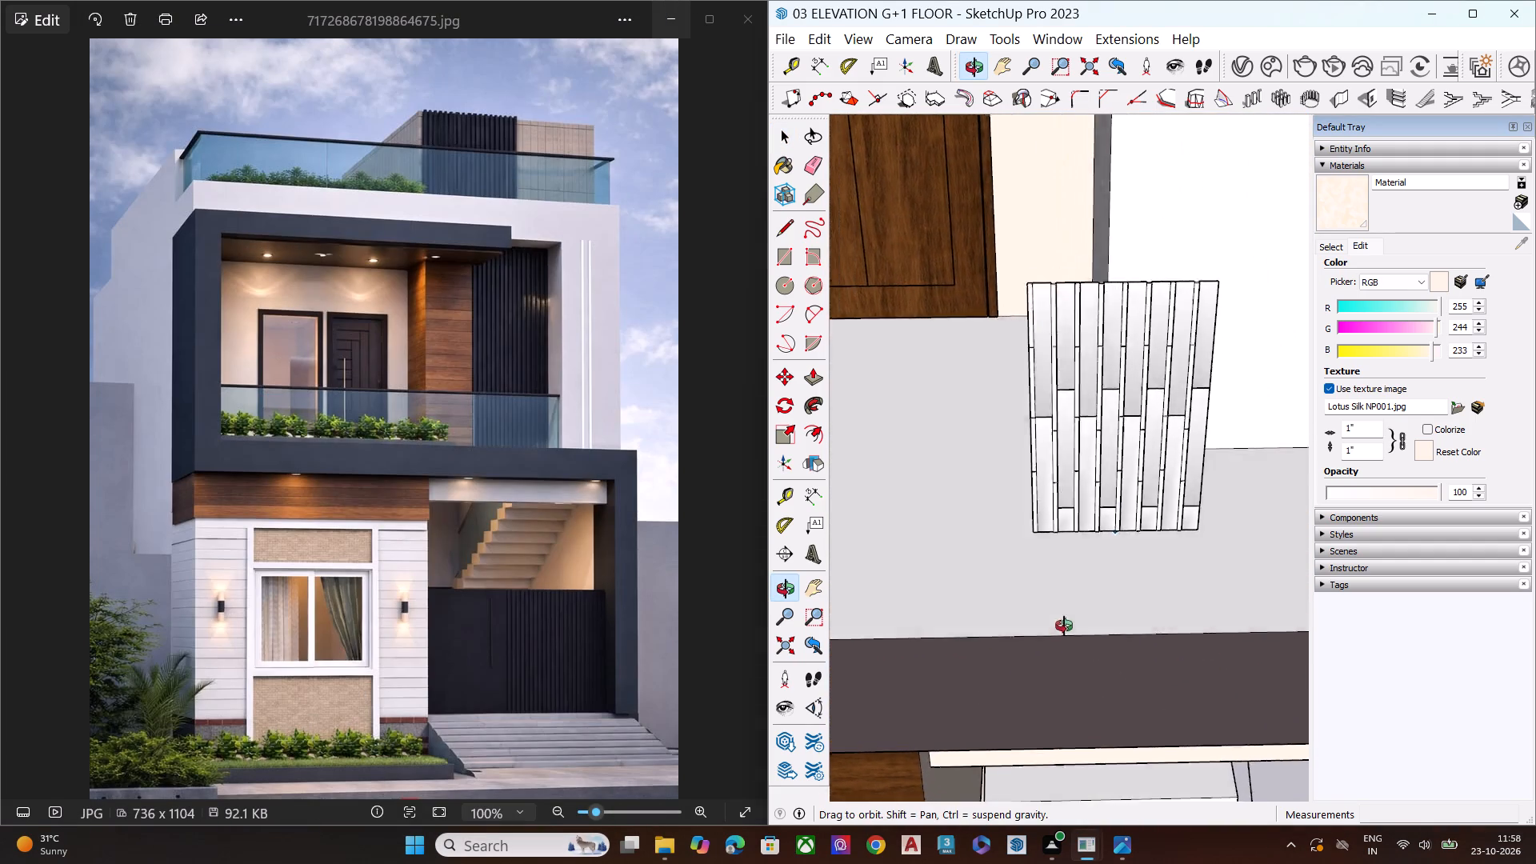
pyautogui.moveTo(1064, 626); pyautogui.dragTo(879, 653, button='middle')
pyautogui.scroll(7, 1113, 571)
pyautogui.scroll(-6, 960, 518)
pyautogui.scroll(2, 959, 519)
pyautogui.scroll(-3, 959, 519)
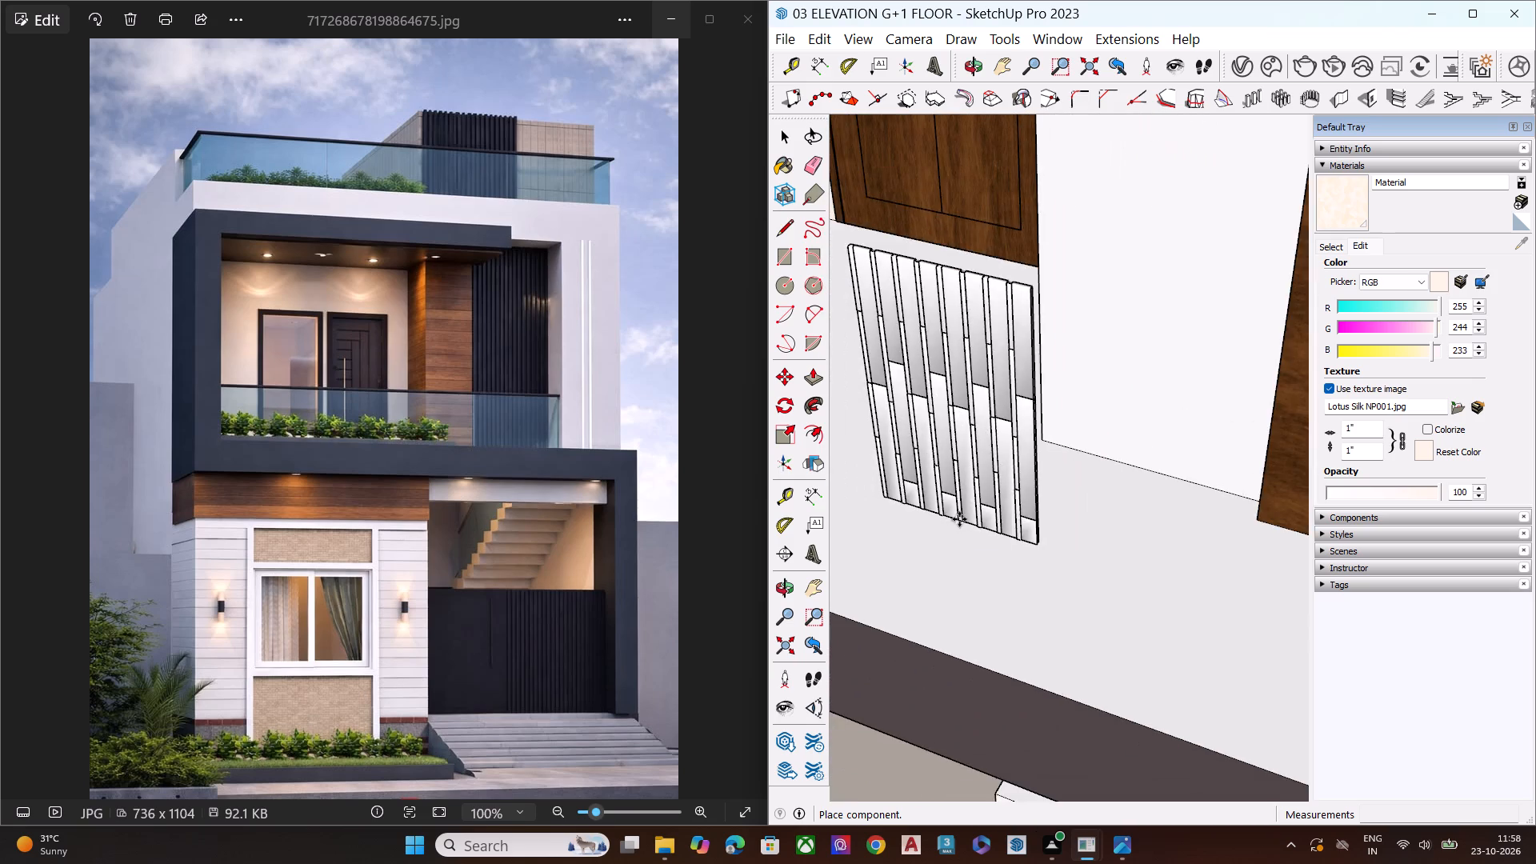
pyautogui.scroll(-4, 968, 516)
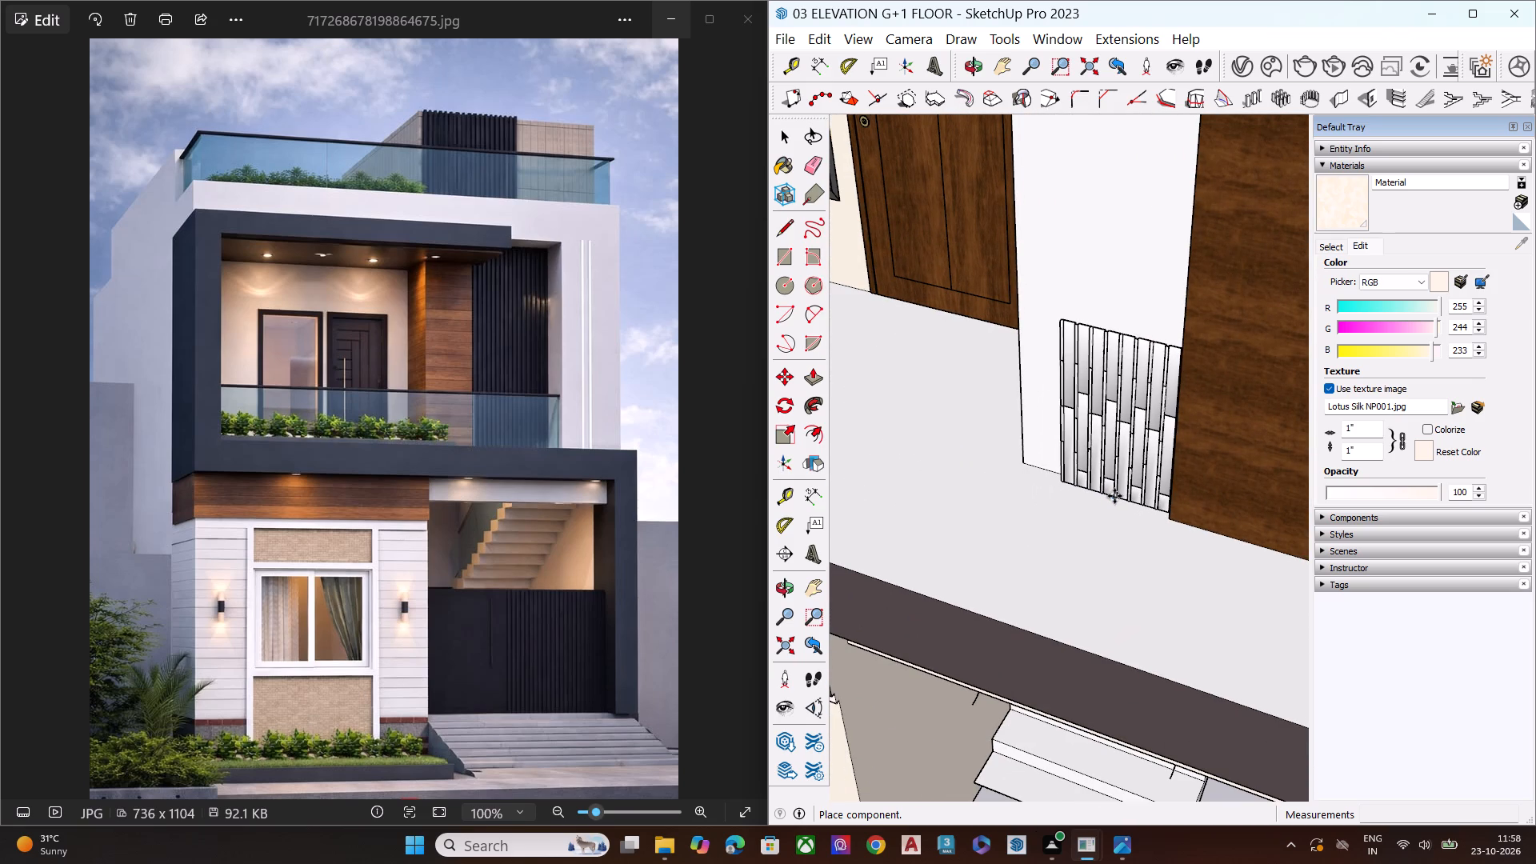
pyautogui.click(1114, 496)
pyautogui.moveTo(1030, 546); pyautogui.dragTo(1400, 548, button='middle')
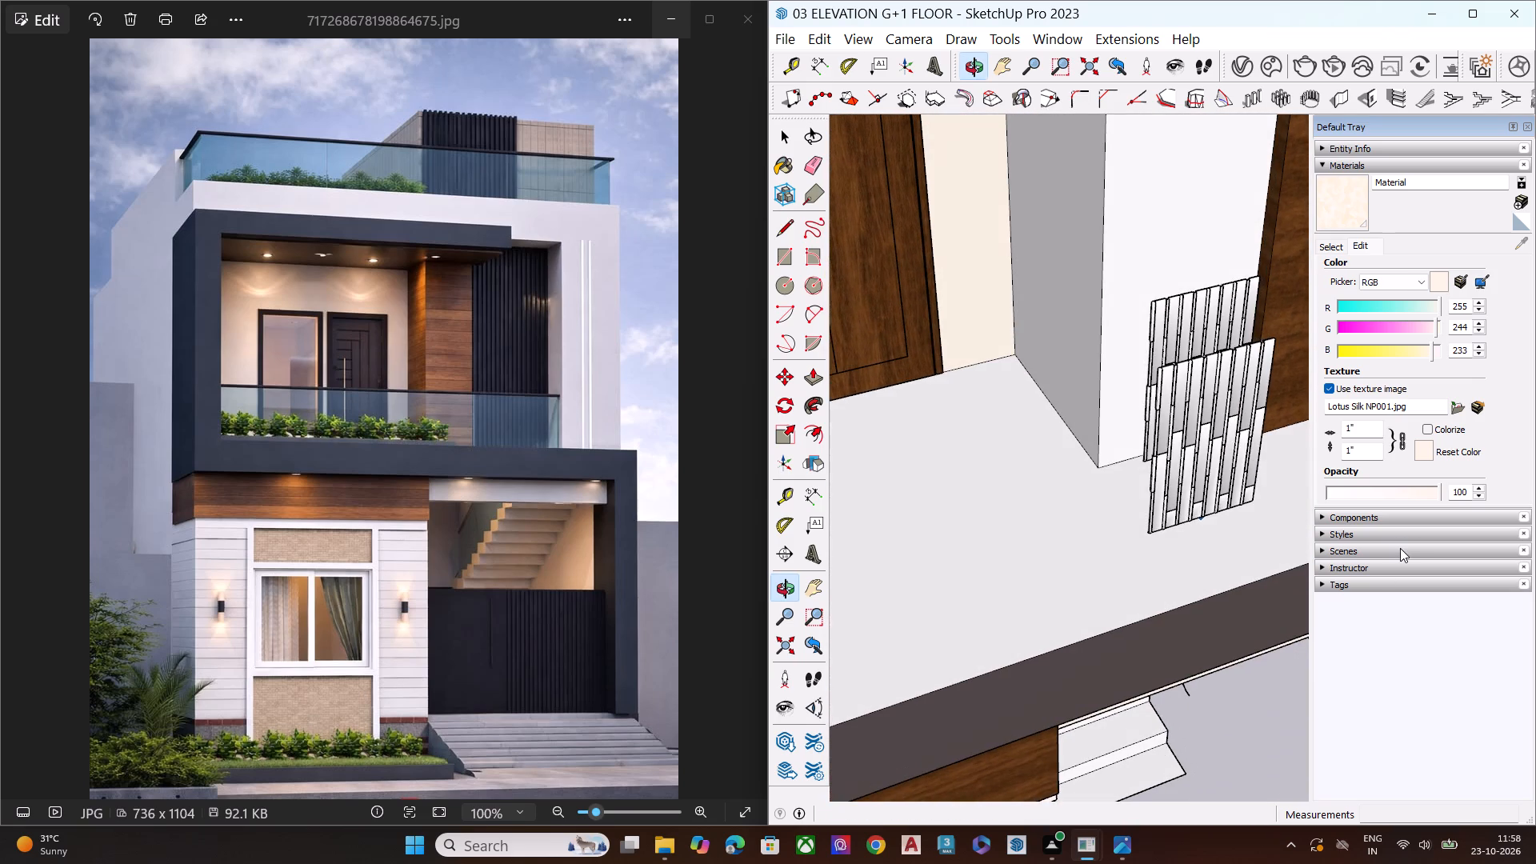
pyautogui.press('Escape')
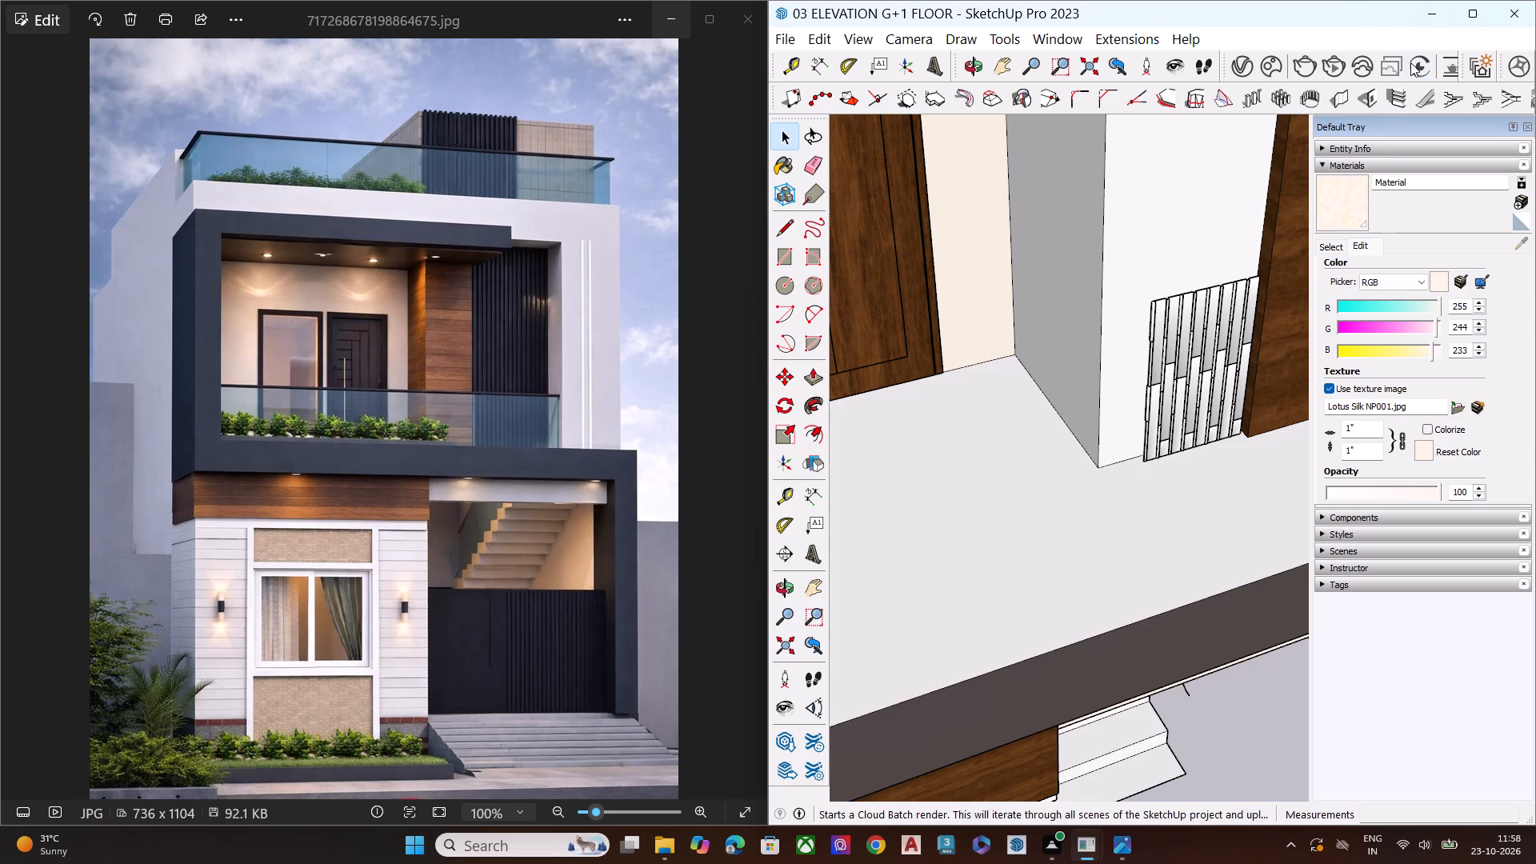
# Move the plank panel about 3 9/16" along the green axis towards the white balcony wall face.
pyautogui.scroll(-8, 970, 374)
pyautogui.moveTo(1014, 447); pyautogui.dragTo(1269, 222, button='middle')
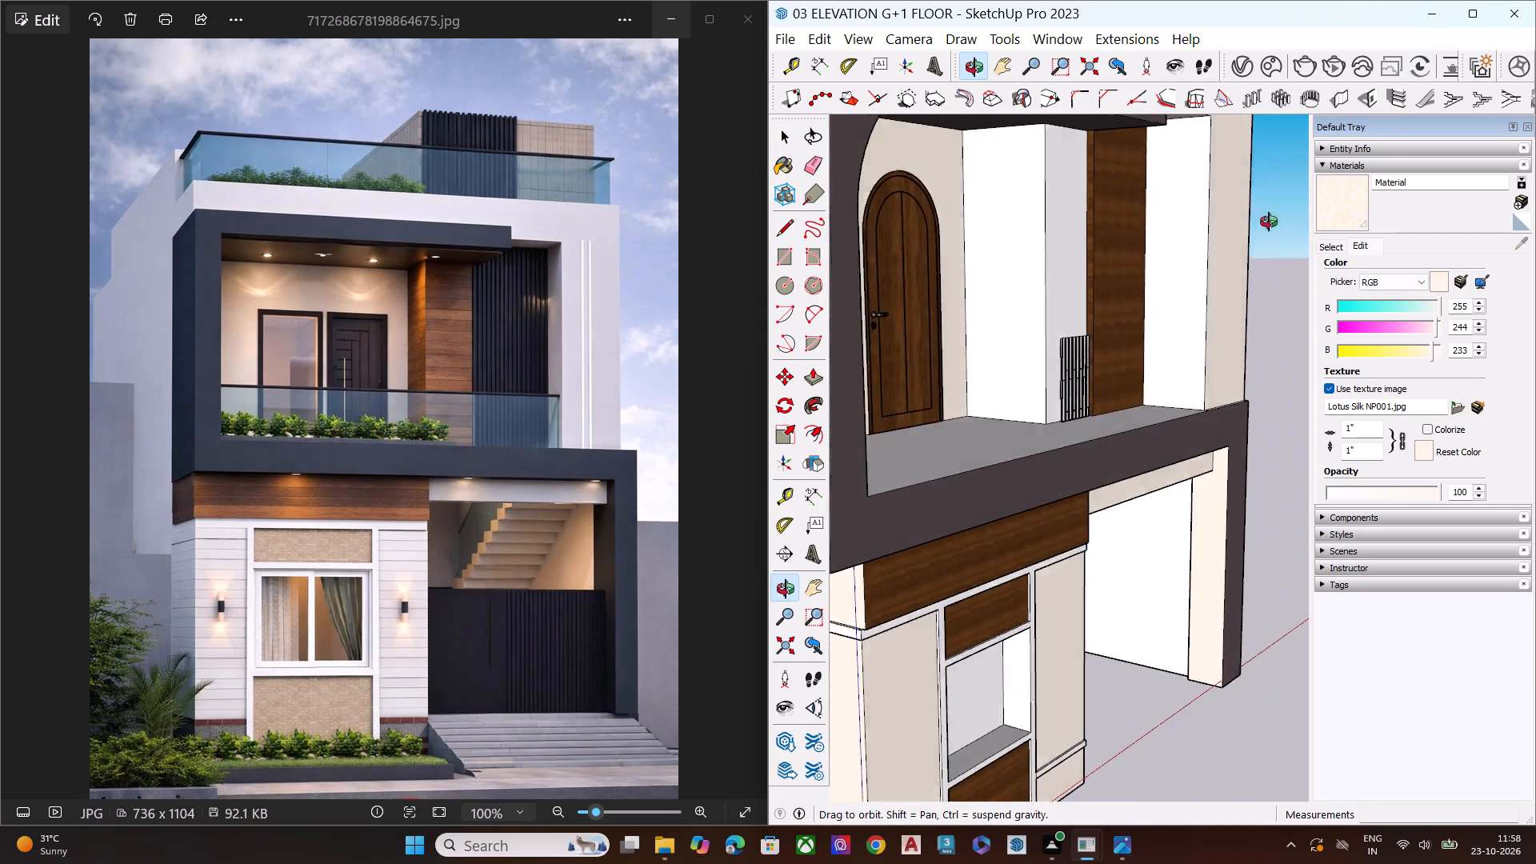
pyautogui.moveTo(1269, 222); pyautogui.dragTo(1269, 221, button='middle')
pyautogui.scroll(9, 1179, 246)
pyautogui.scroll(10, 1070, 397)
pyautogui.moveTo(1073, 393); pyautogui.dragTo(1079, 406, button='middle')
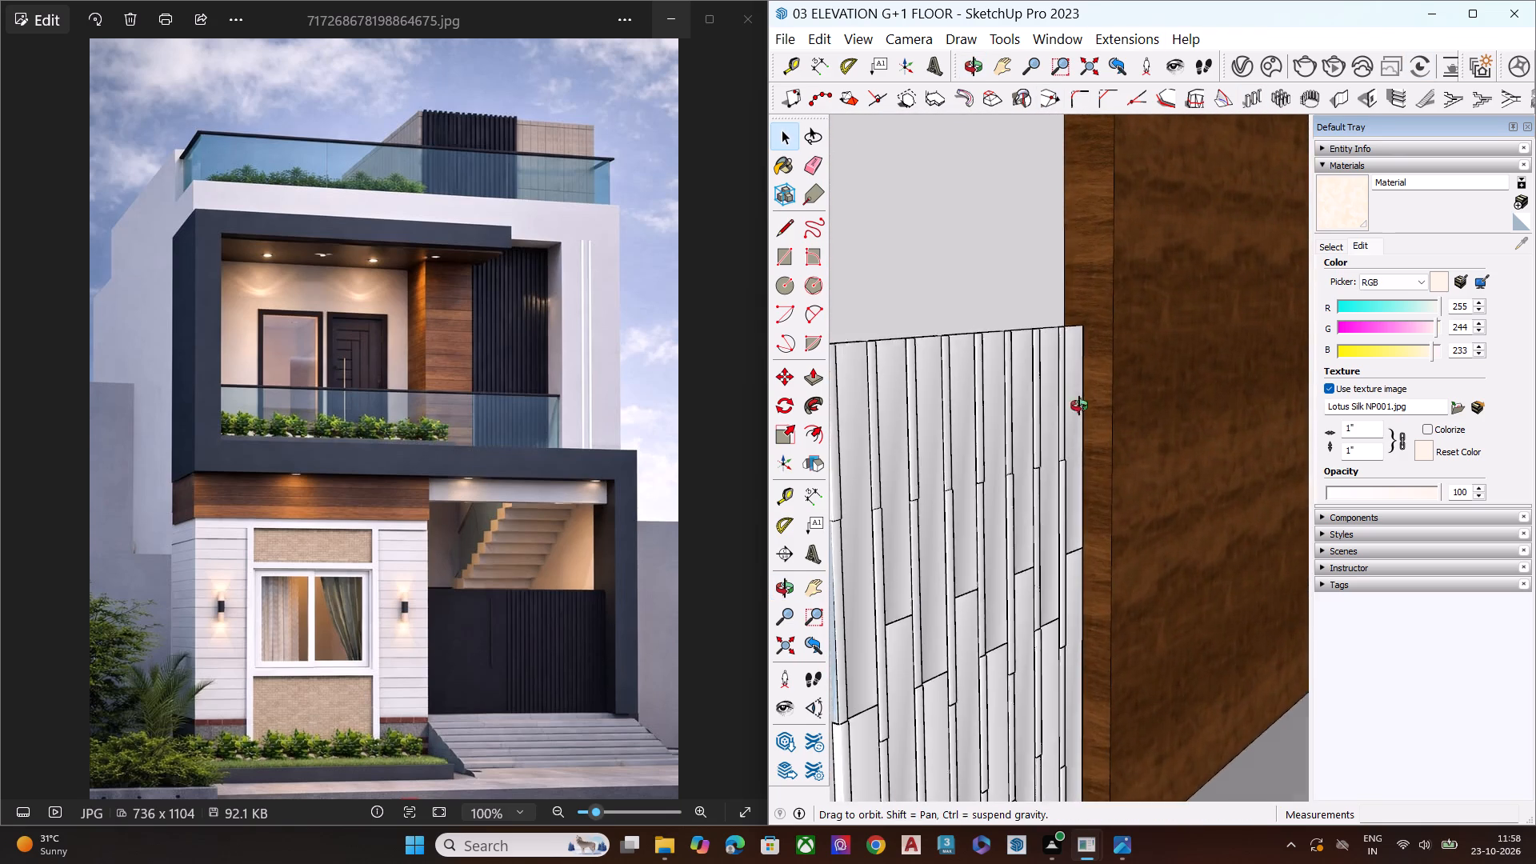
pyautogui.moveTo(1079, 406); pyautogui.dragTo(1270, 689, button='middle')
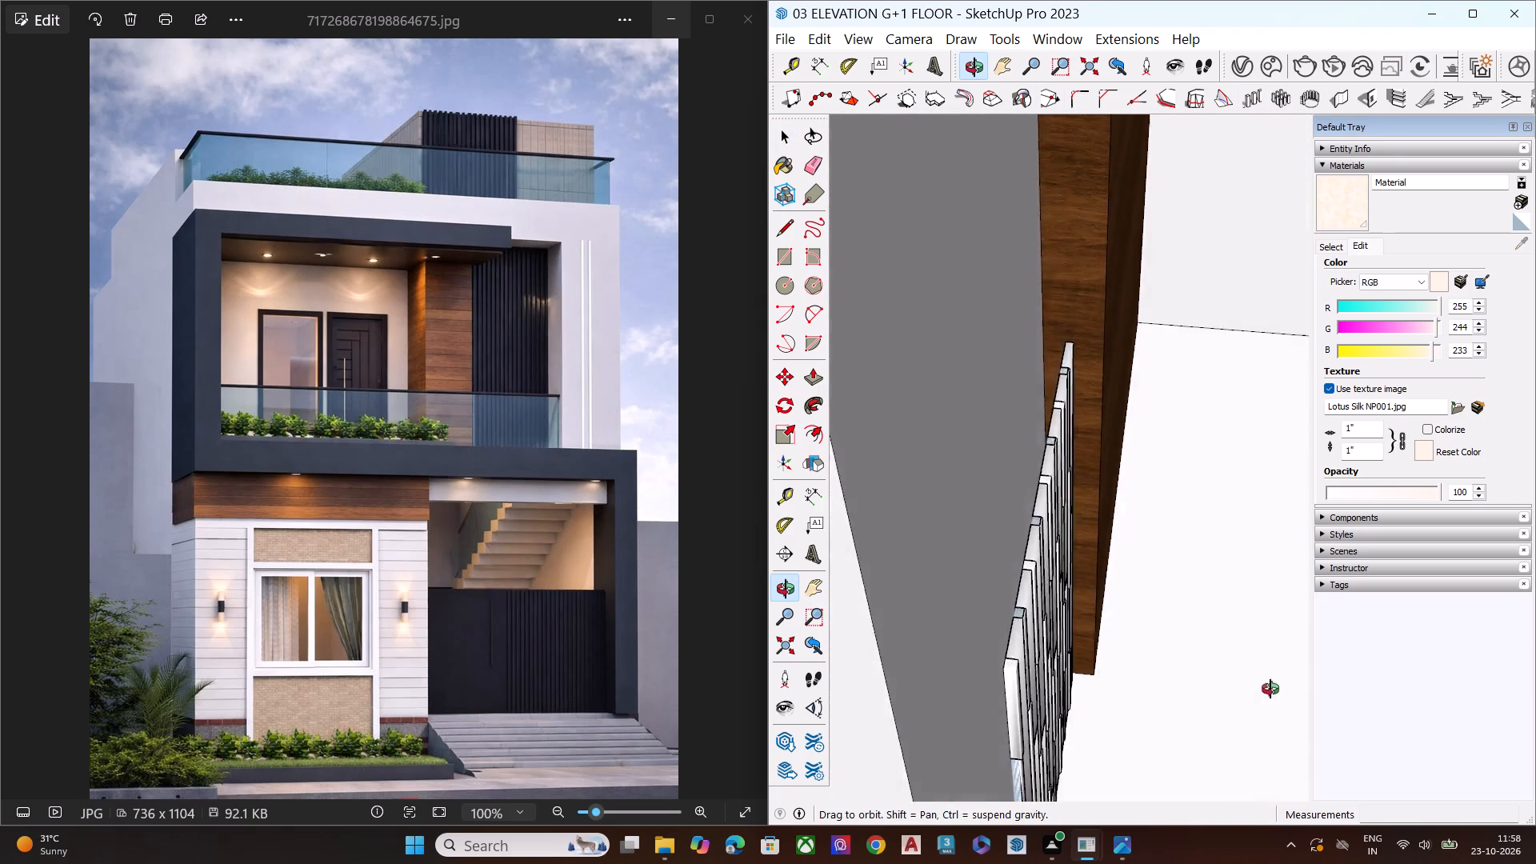
pyautogui.moveTo(1270, 689); pyautogui.dragTo(1338, 734, button='middle')
pyautogui.scroll(7, 1250, 623)
pyautogui.scroll(-7, 962, 354)
pyautogui.moveTo(926, 386); pyautogui.dragTo(931, 450, button='middle')
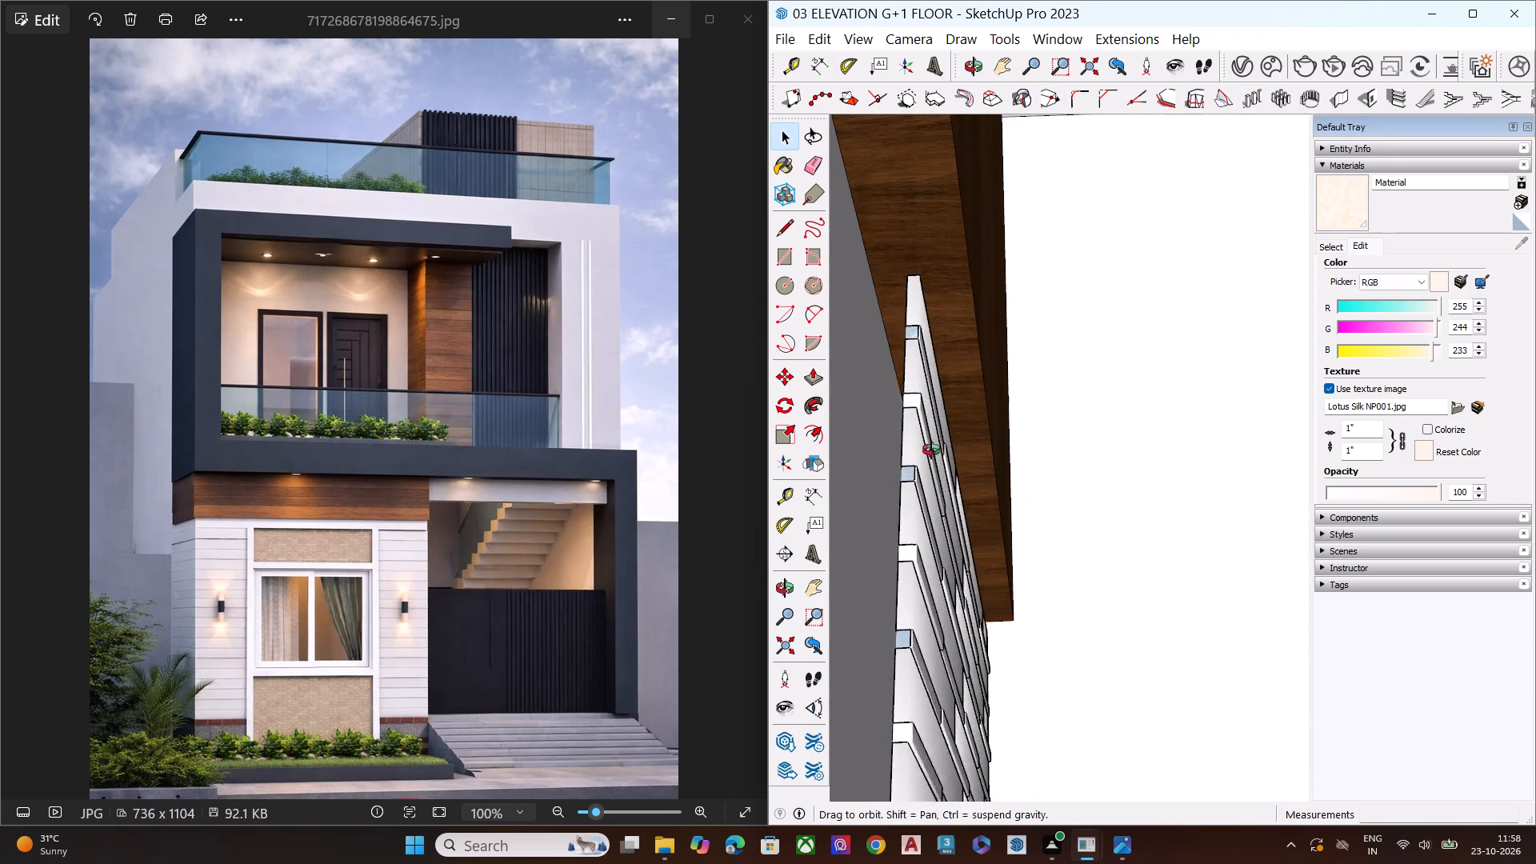
pyautogui.moveTo(931, 450); pyautogui.dragTo(931, 458, button='middle')
pyautogui.scroll(3, 914, 375)
pyautogui.scroll(-1, 914, 331)
pyautogui.scroll(4, 914, 326)
pyautogui.click(918, 305)
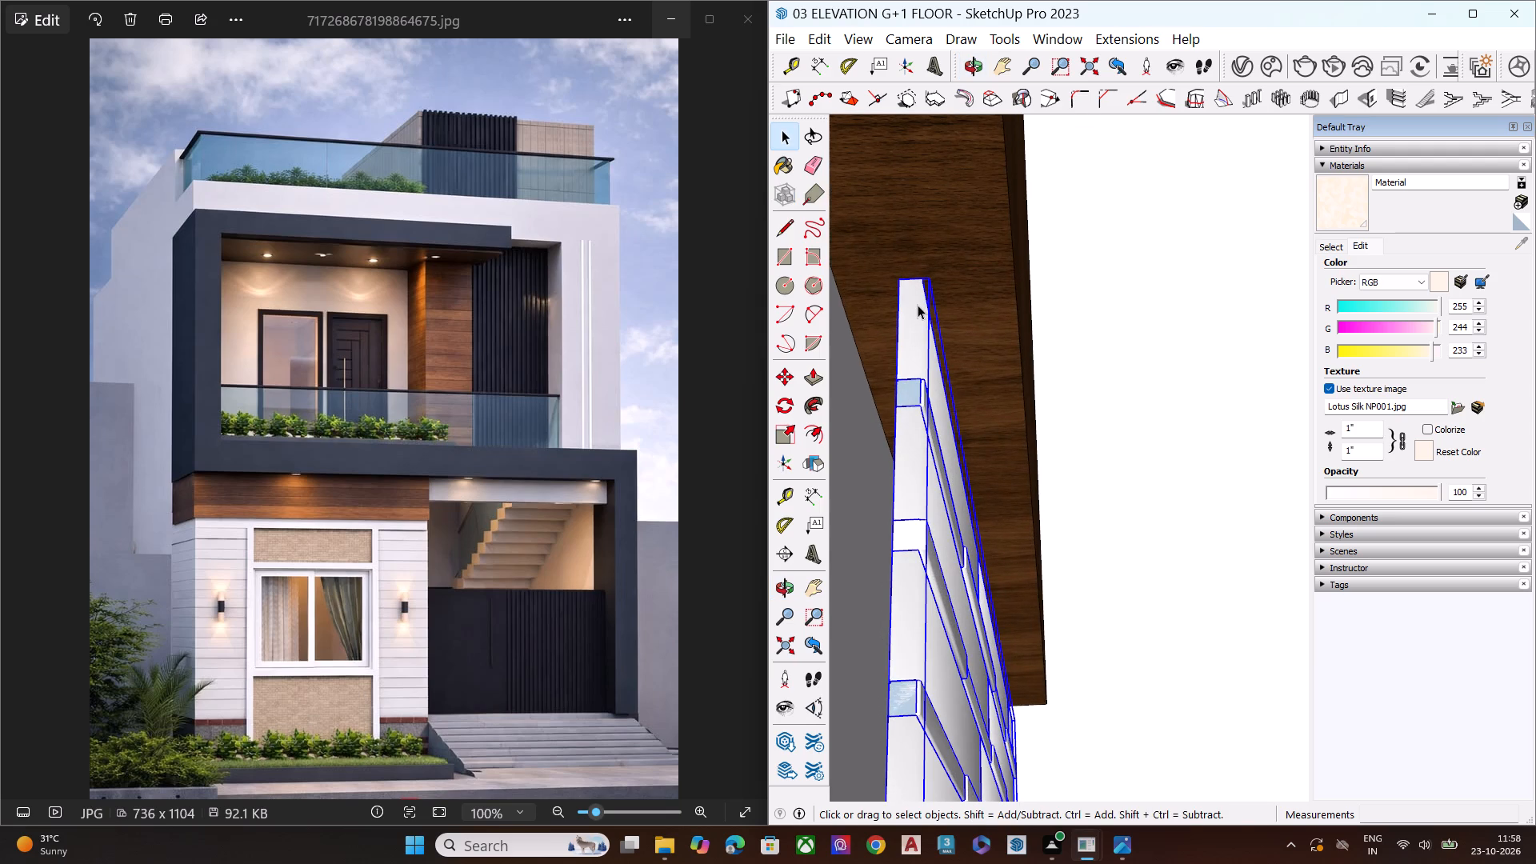
pyautogui.press('m')
pyautogui.click(897, 282)
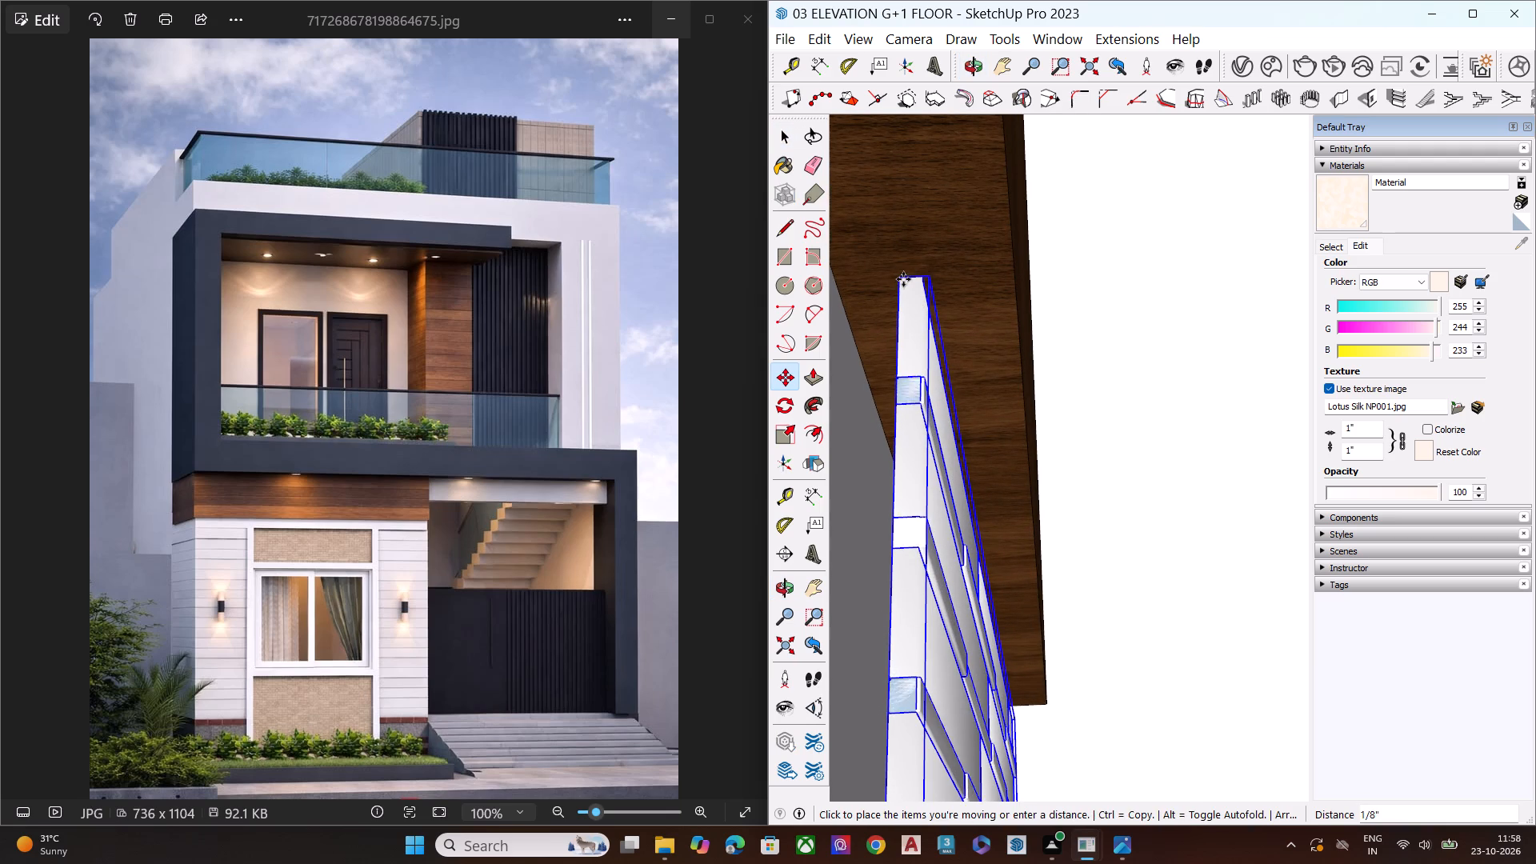
pyautogui.scroll(-7, 866, 280)
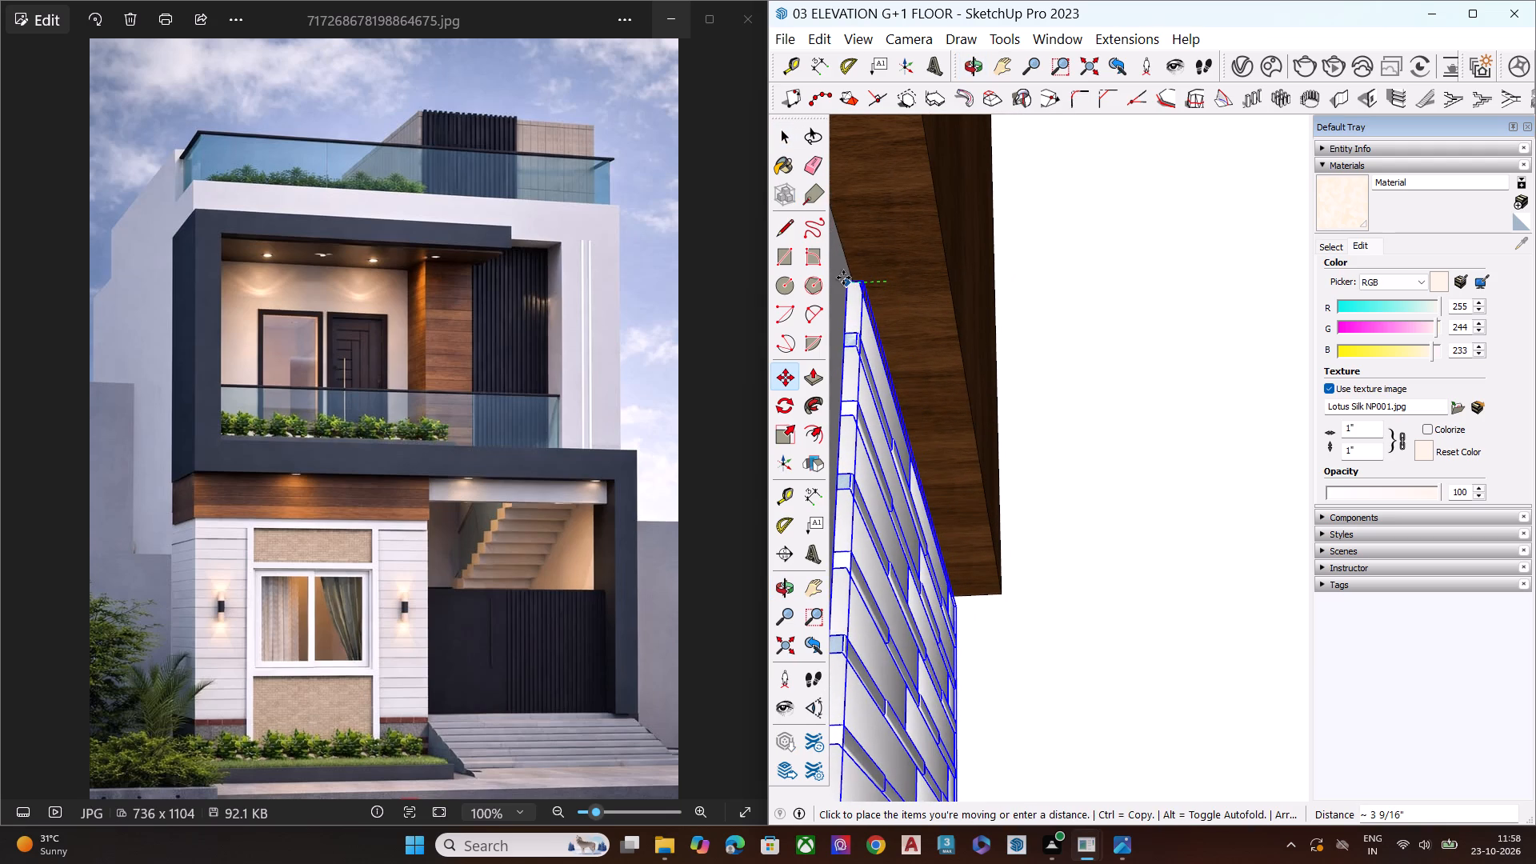
pyautogui.click(846, 274)
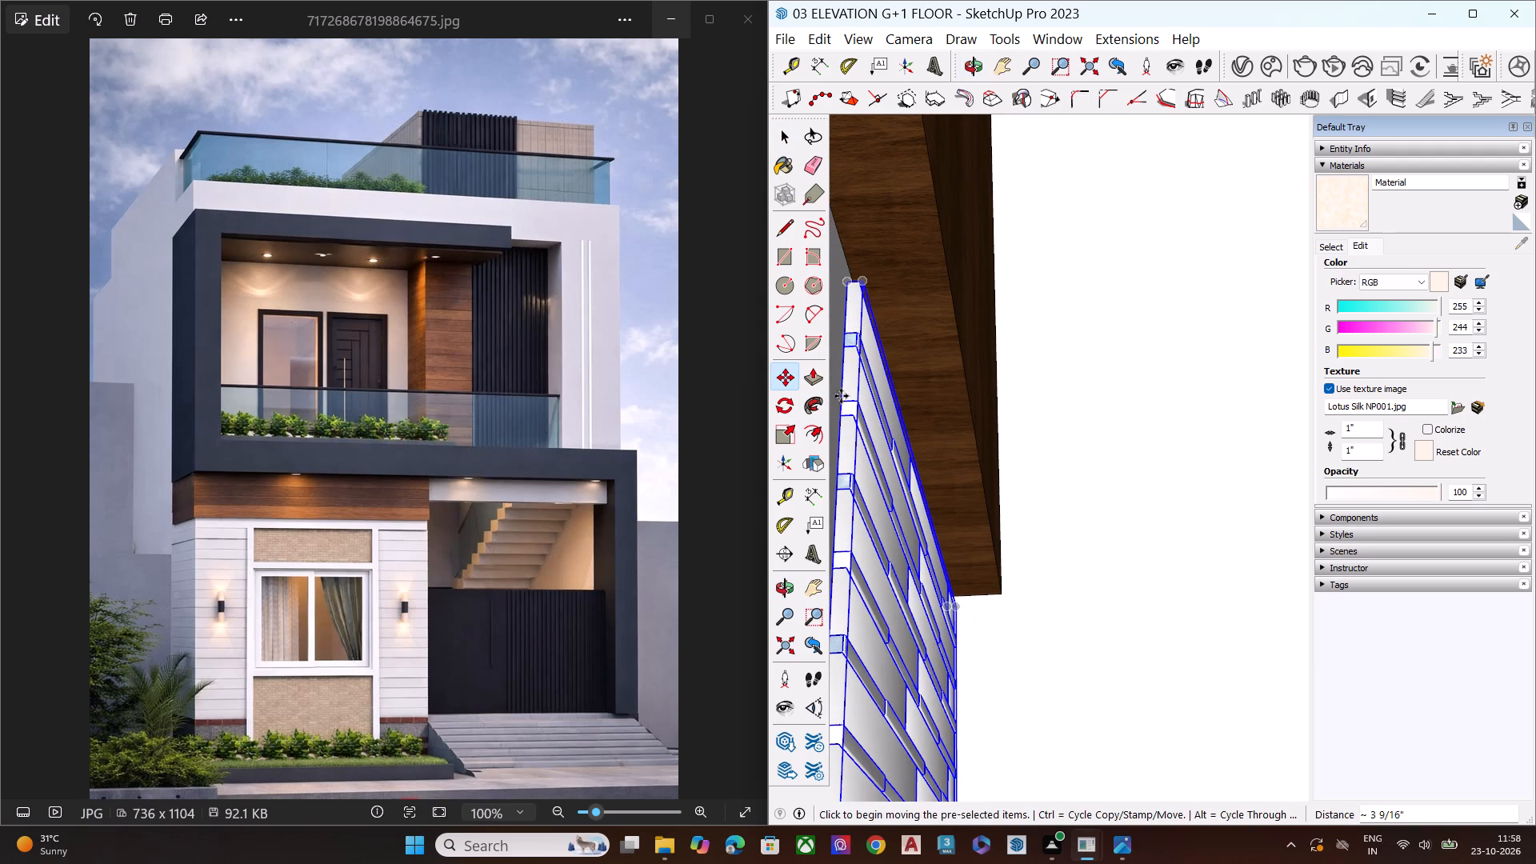
# Scale the plank panel along the green axis to make it thicker.
pyautogui.press('s')
pyautogui.click(917, 700)
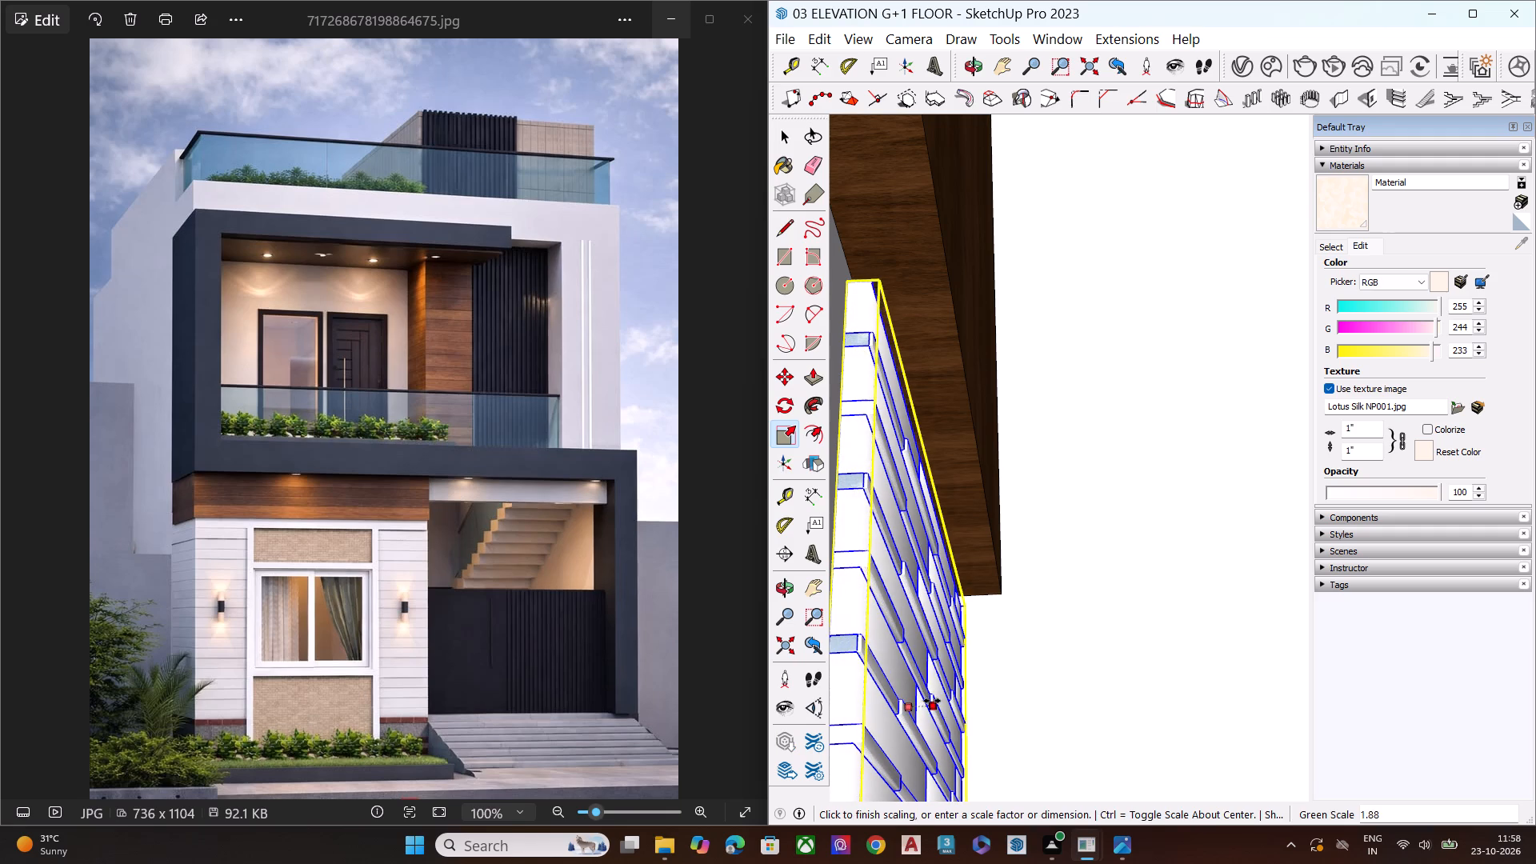
pyautogui.click(923, 706)
pyautogui.press('space')
# Examine the plank panel's fit against the wall and its size within the whole front elevation.
pyautogui.scroll(-4, 962, 498)
pyautogui.scroll(1, 984, 489)
pyautogui.scroll(-1, 991, 489)
pyautogui.moveTo(951, 484); pyautogui.dragTo(847, 403, button='middle')
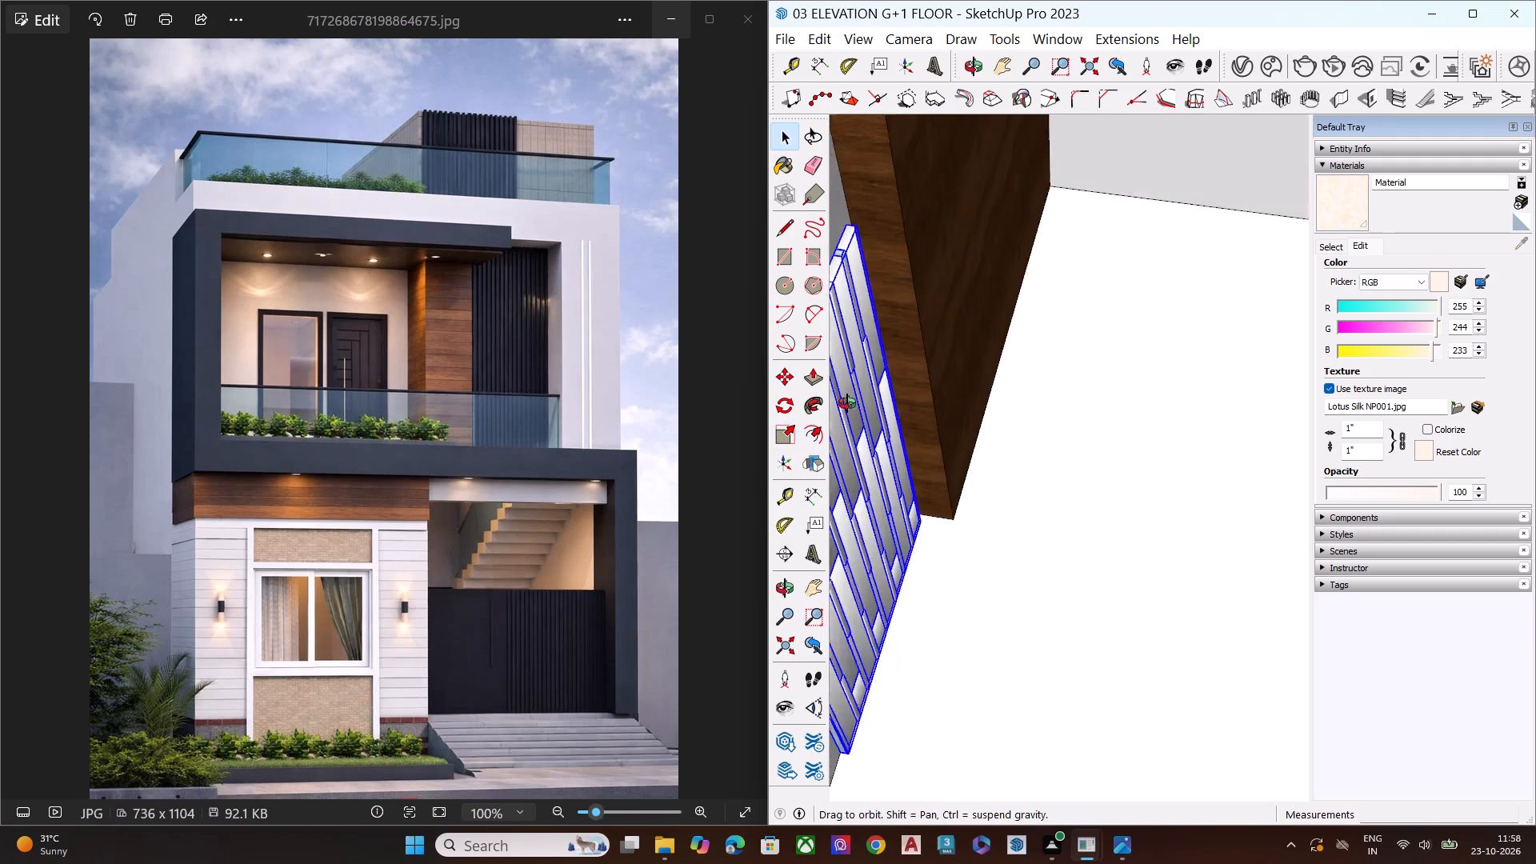
pyautogui.moveTo(847, 403); pyautogui.dragTo(849, 325, button='middle')
pyautogui.scroll(1, 861, 293)
pyautogui.scroll(-2, 861, 293)
pyautogui.scroll(1, 867, 287)
pyautogui.scroll(-10, 982, 248)
pyautogui.moveTo(978, 357); pyautogui.dragTo(821, 306, button='middle')
pyautogui.scroll(-8, 1010, 240)
pyautogui.scroll(-2, 978, 383)
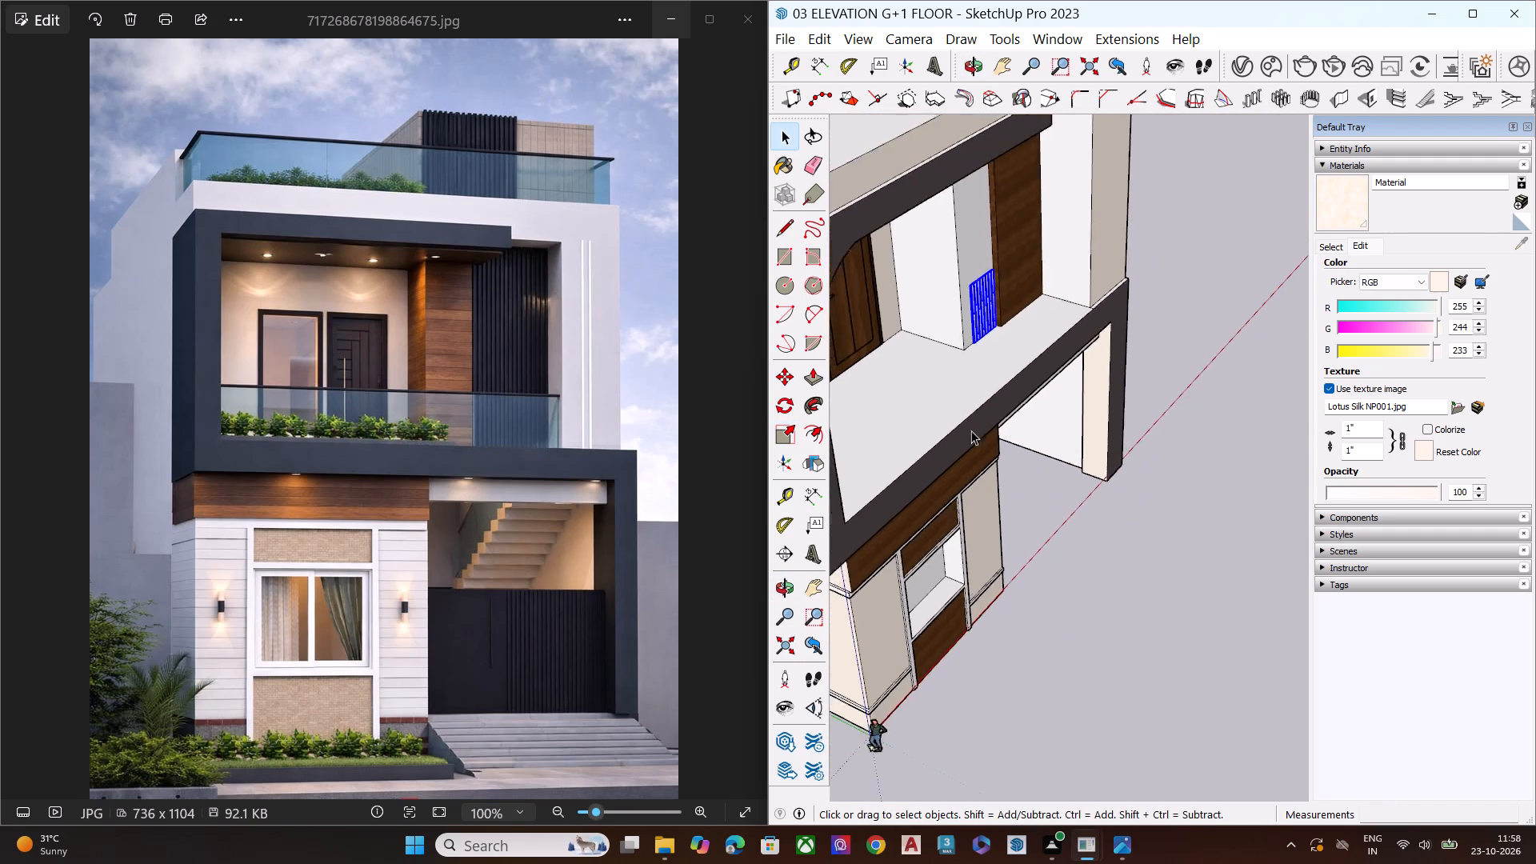
pyautogui.scroll(-2, 971, 430)
pyautogui.scroll(1, 981, 499)
pyautogui.scroll(-4, 986, 505)
pyautogui.scroll(-7, 1074, 267)
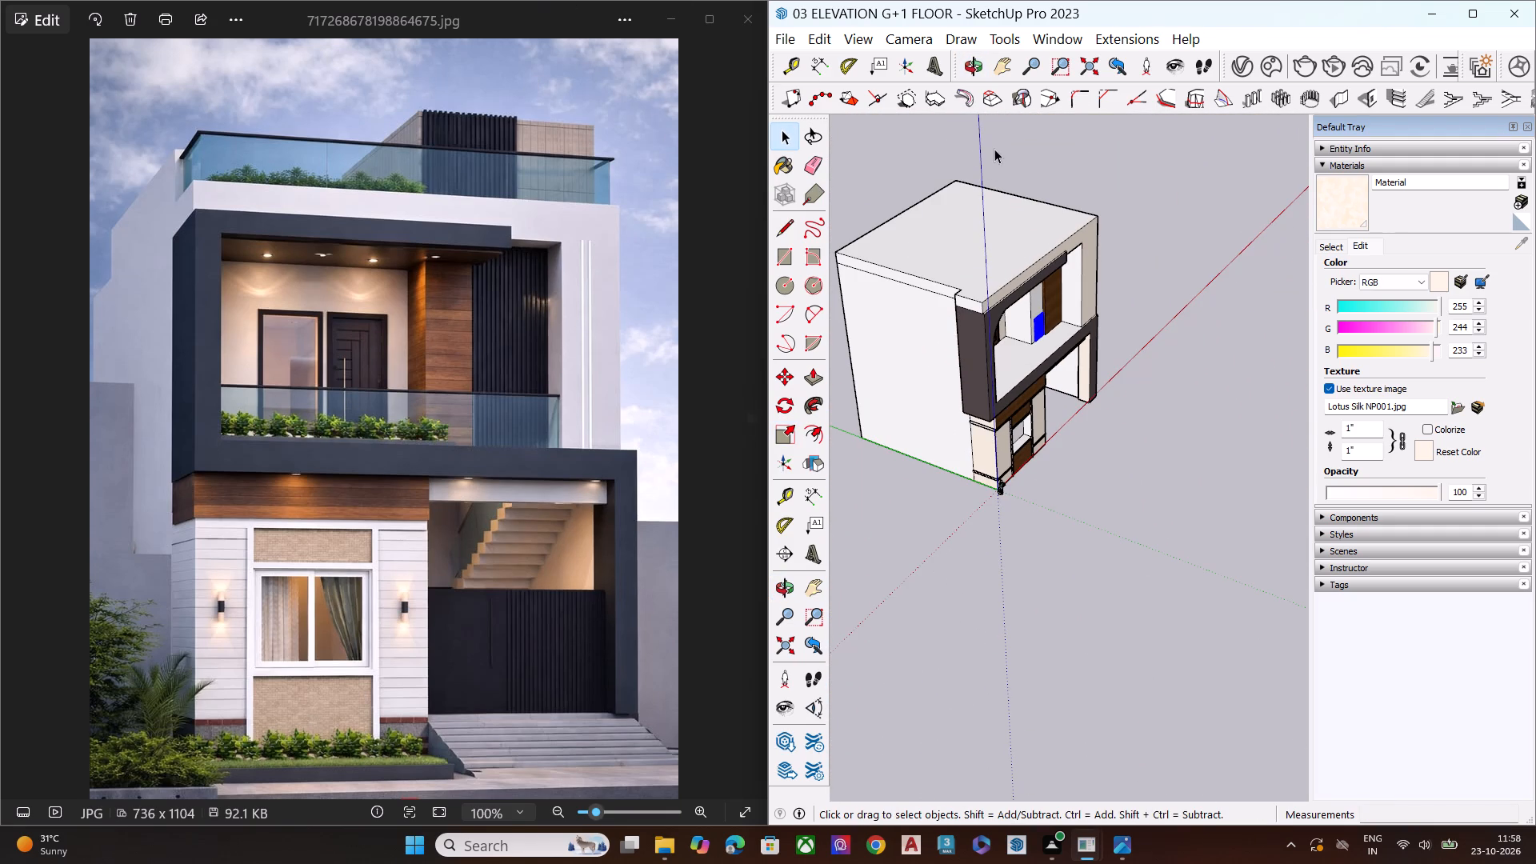
pyautogui.scroll(-4, 994, 150)
pyautogui.moveTo(1052, 374); pyautogui.dragTo(944, 258, button='middle')
pyautogui.scroll(7, 966, 263)
pyautogui.scroll(5, 1101, 382)
pyautogui.scroll(3, 1180, 437)
pyautogui.scroll(-1, 1180, 437)
pyautogui.scroll(1, 1180, 437)
pyautogui.scroll(-1, 1180, 437)
pyautogui.scroll(1, 1180, 437)
pyautogui.scroll(-1, 1180, 437)
pyautogui.scroll(1, 1180, 437)
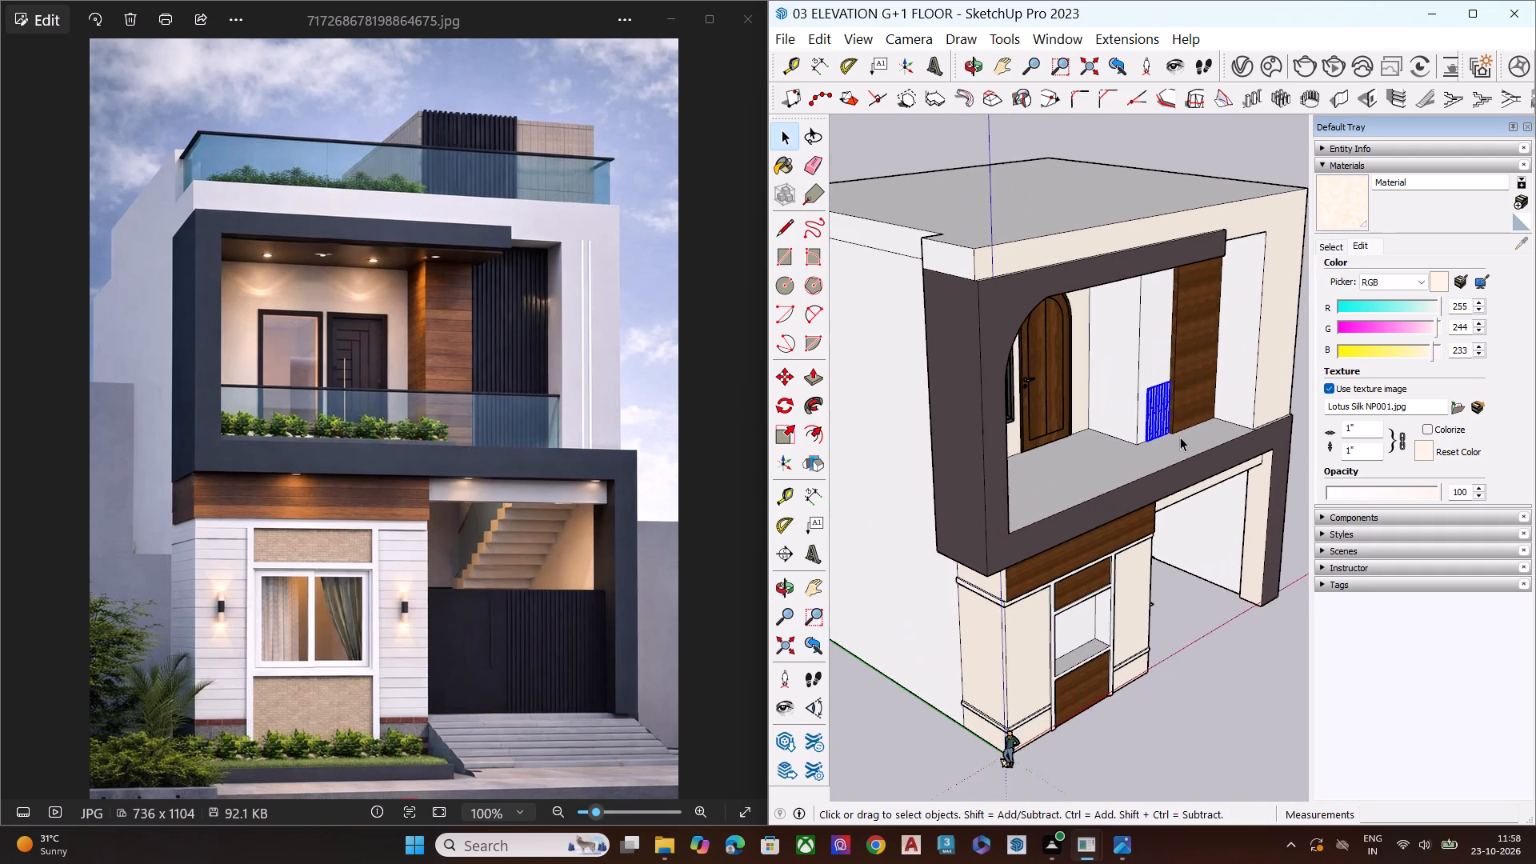
# Scale the plank panel along the red axis by about 1.41, widening it to the white wall's outer corner.
pyautogui.press('s')
pyautogui.scroll(19, 1158, 410)
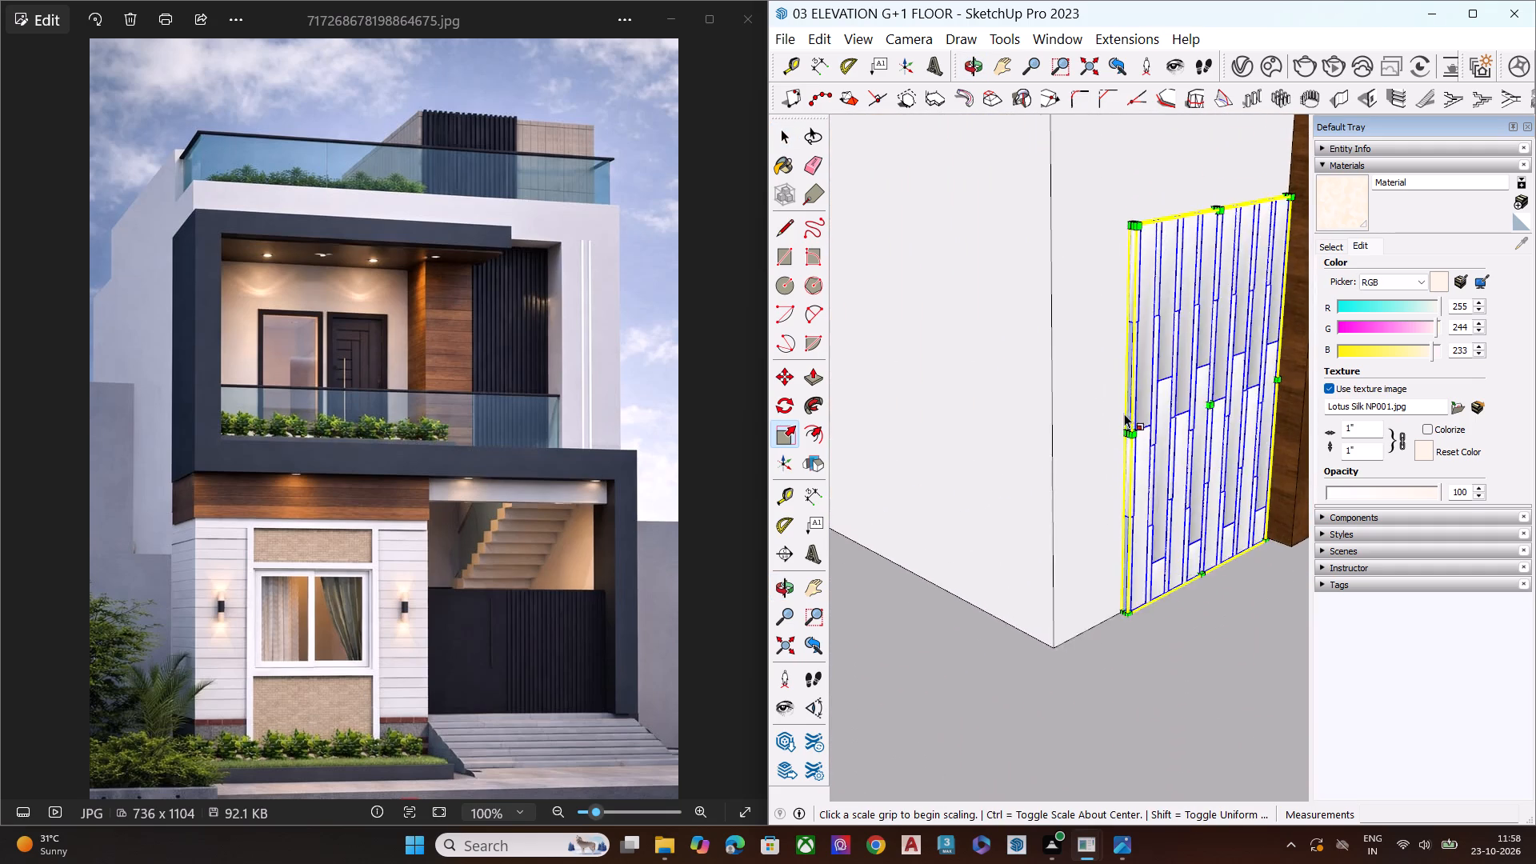
pyautogui.scroll(4, 1124, 414)
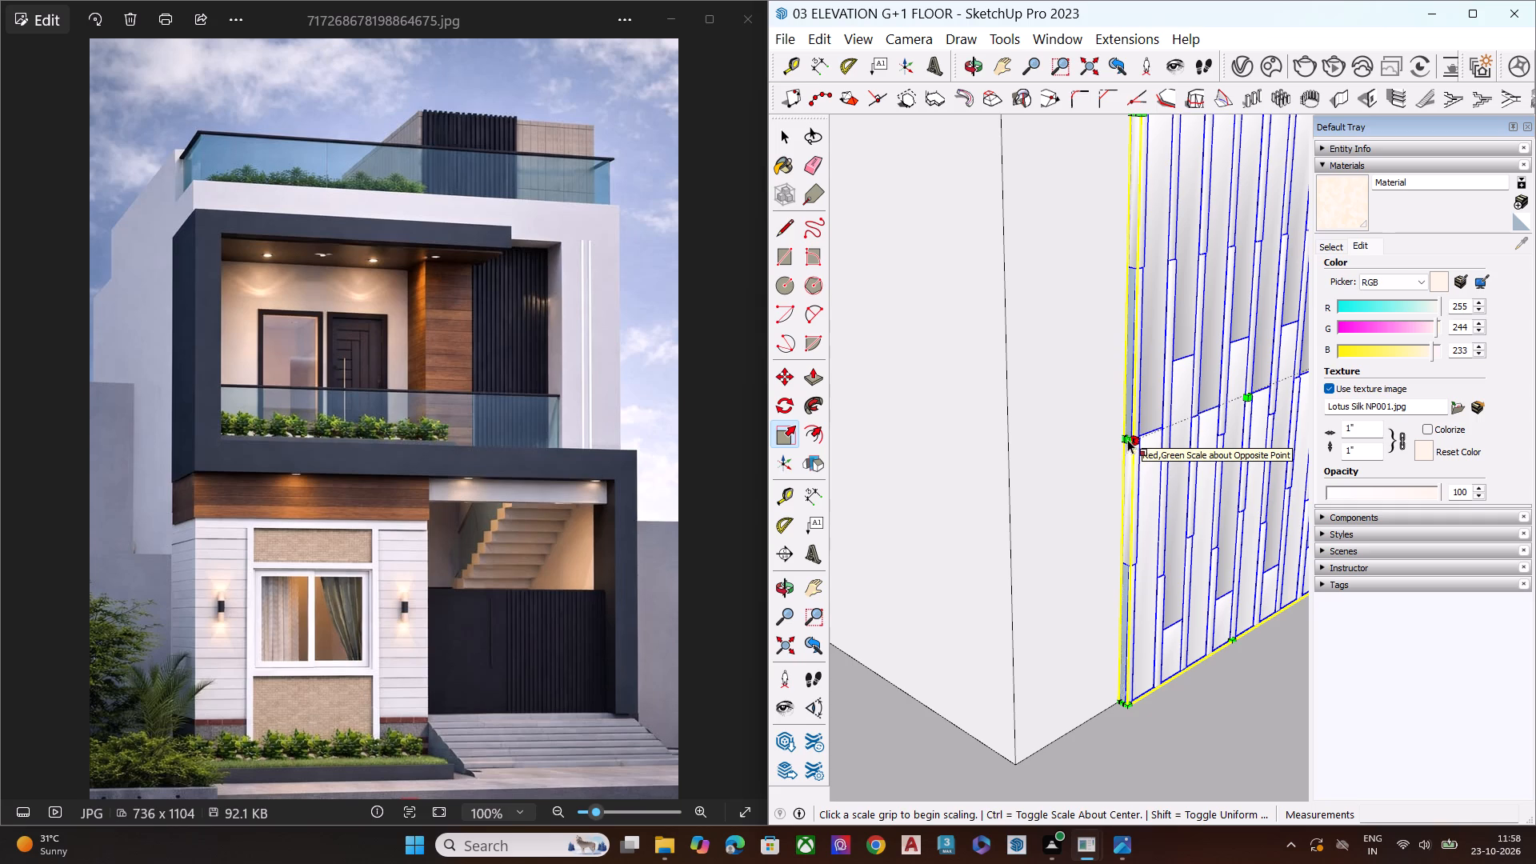
pyautogui.click(1124, 439)
pyautogui.click(1006, 462)
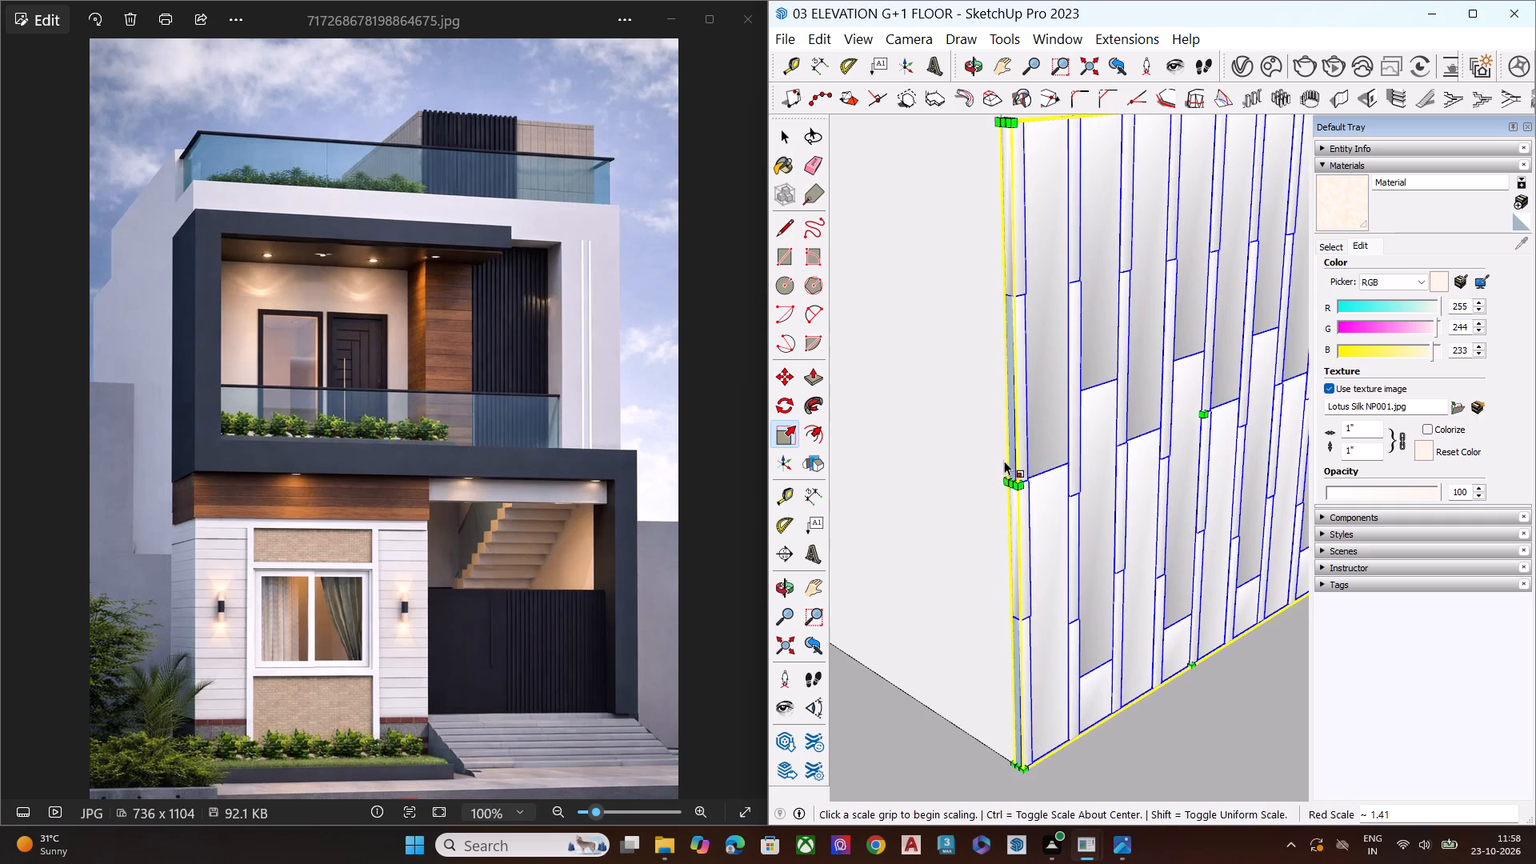
# Scale the plank panel along the blue axis by about 3.44, stretching it up to the underside of the balcony's dark beam.
pyautogui.scroll(-4, 1004, 460)
pyautogui.scroll(1, 1000, 481)
pyautogui.scroll(-15, 1000, 482)
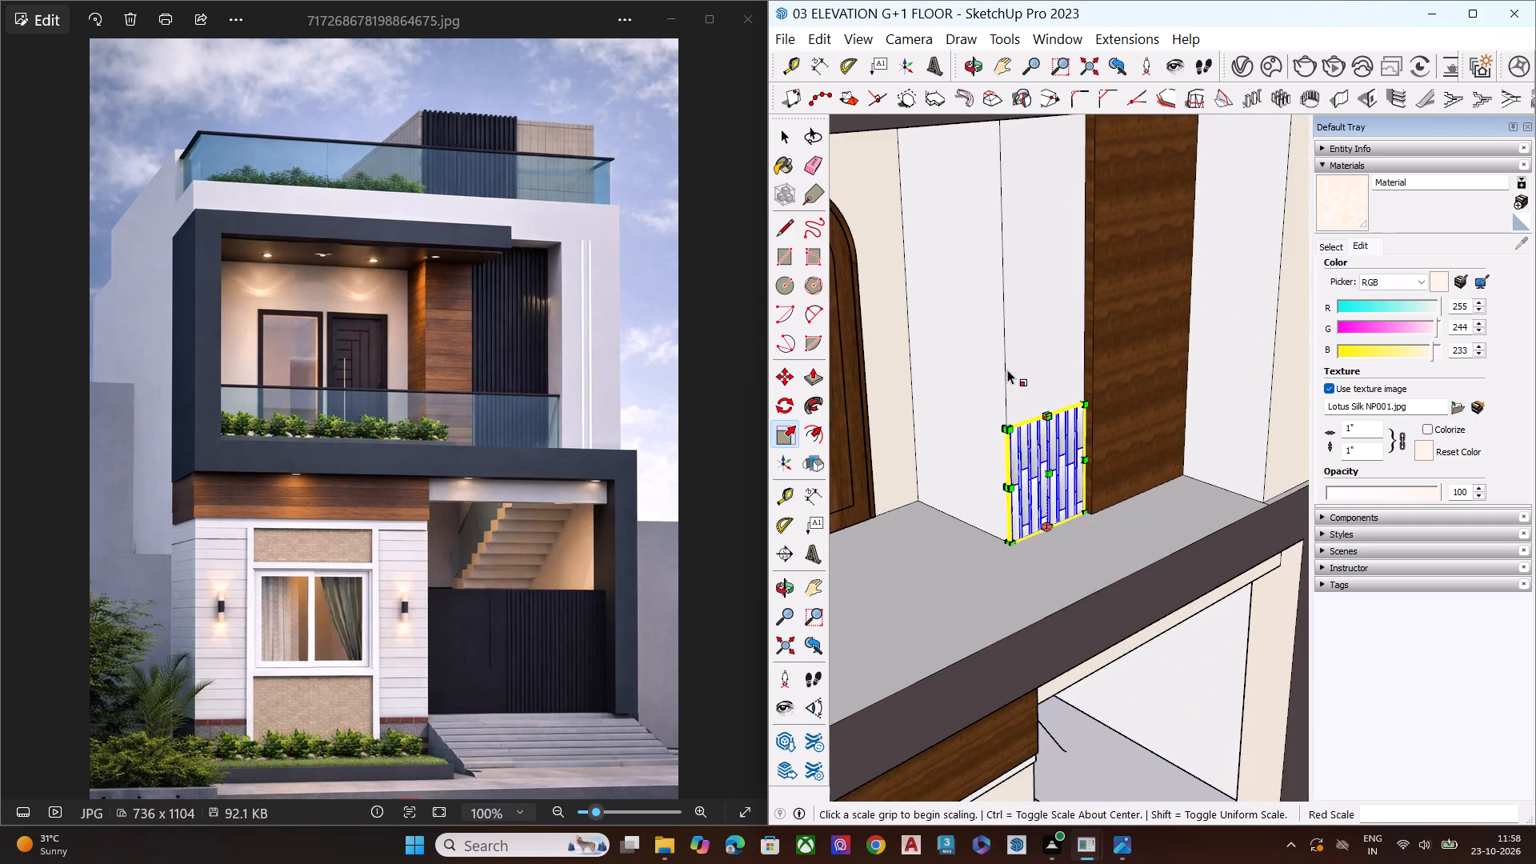
pyautogui.scroll(6, 1007, 369)
pyautogui.scroll(1, 1063, 437)
pyautogui.scroll(-3, 1063, 438)
pyautogui.scroll(10, 1063, 438)
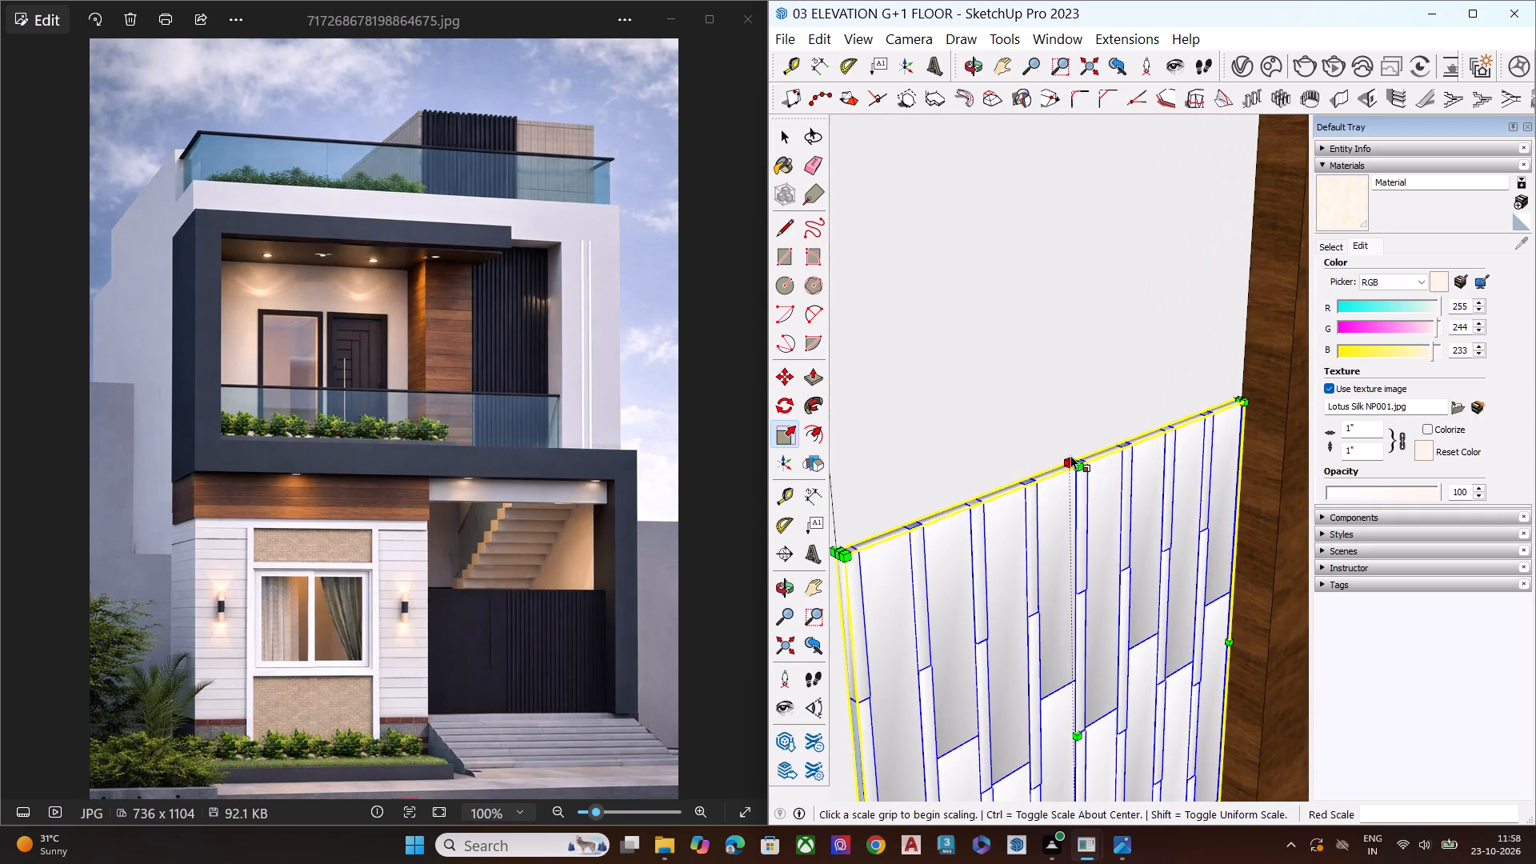
pyautogui.click(1072, 457)
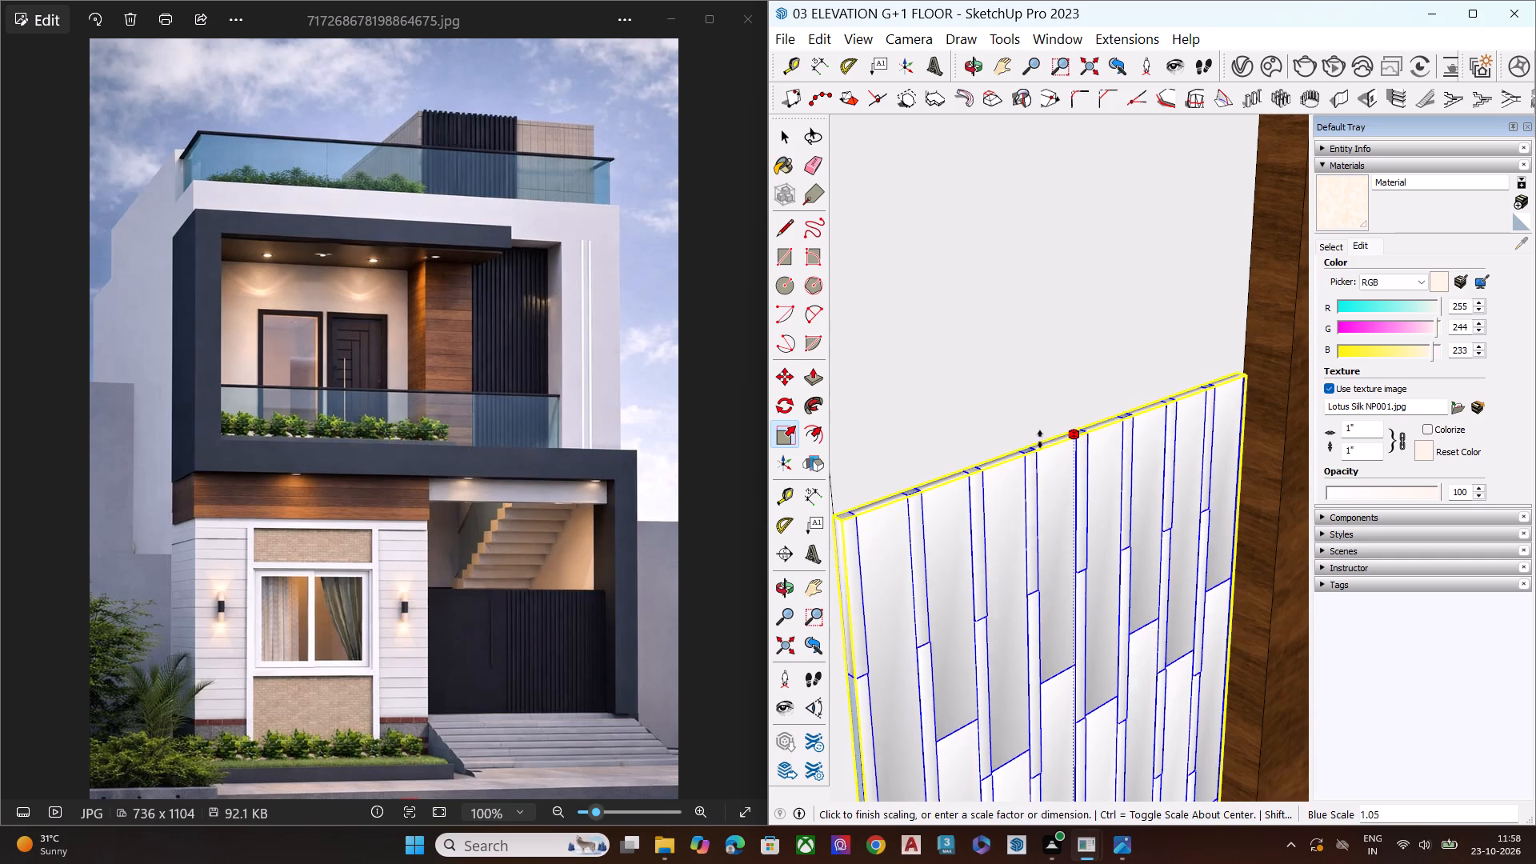
pyautogui.scroll(-16, 1035, 442)
pyautogui.scroll(1, 1034, 442)
pyautogui.scroll(-5, 1034, 450)
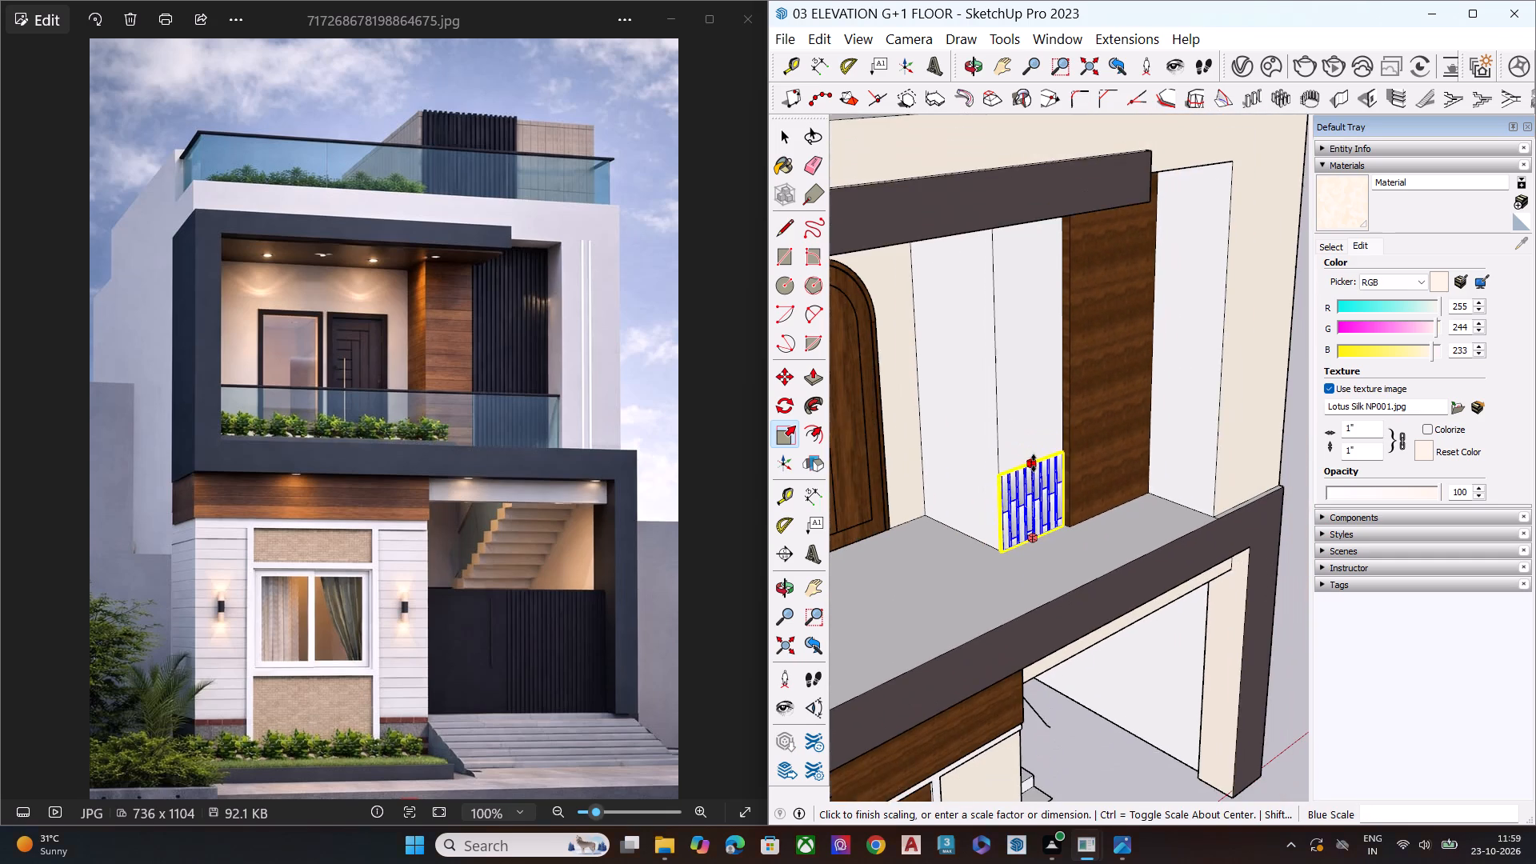
pyautogui.moveTo(1032, 460); pyautogui.dragTo(1030, 305, button='middle')
pyautogui.scroll(2, 1022, 173)
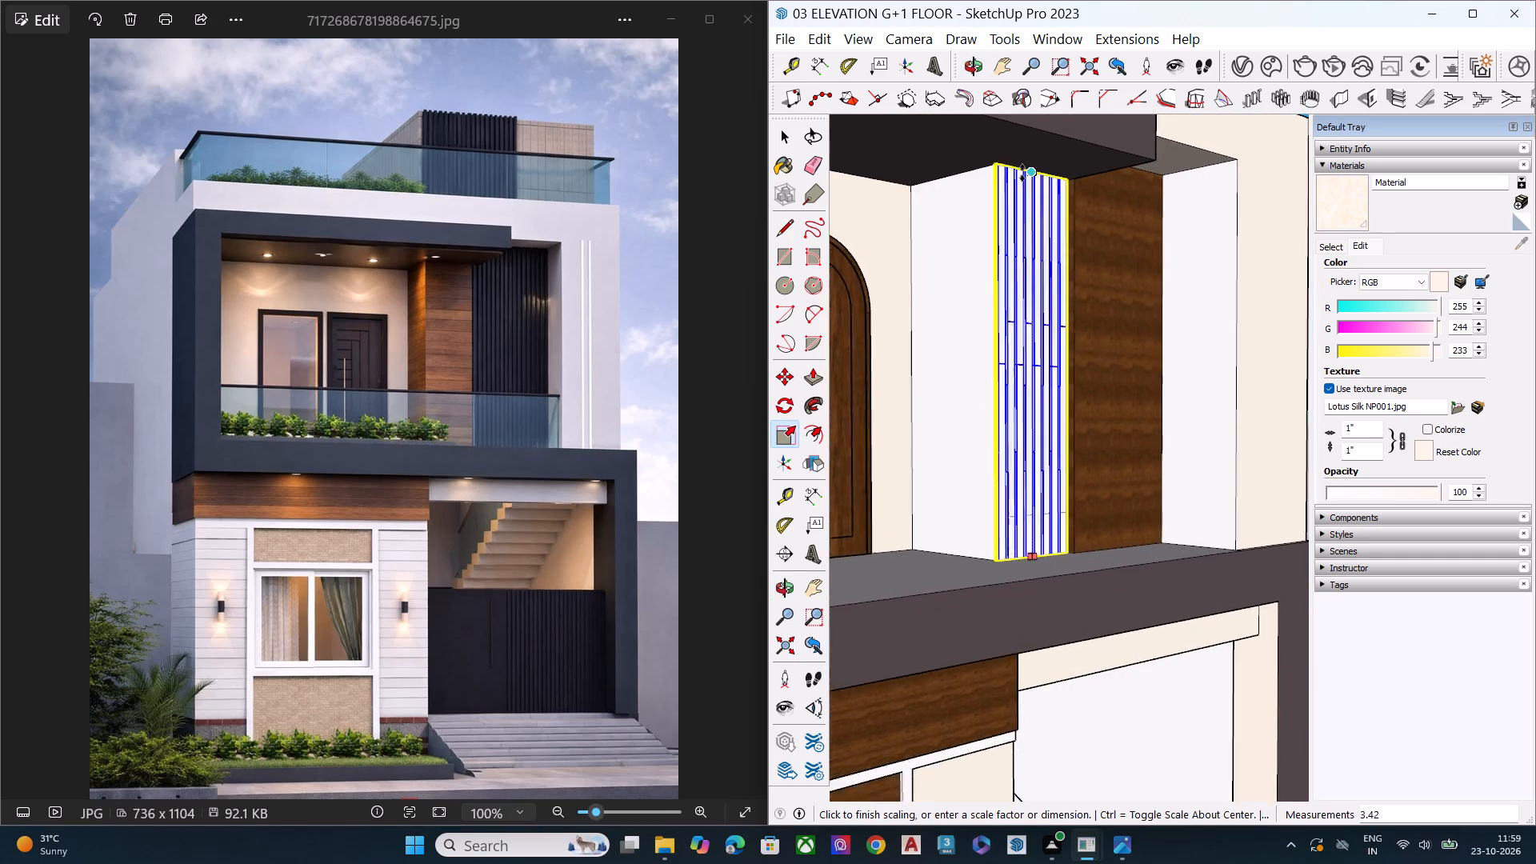
pyautogui.scroll(5, 1022, 173)
pyautogui.scroll(-1, 996, 175)
pyautogui.scroll(4, 996, 175)
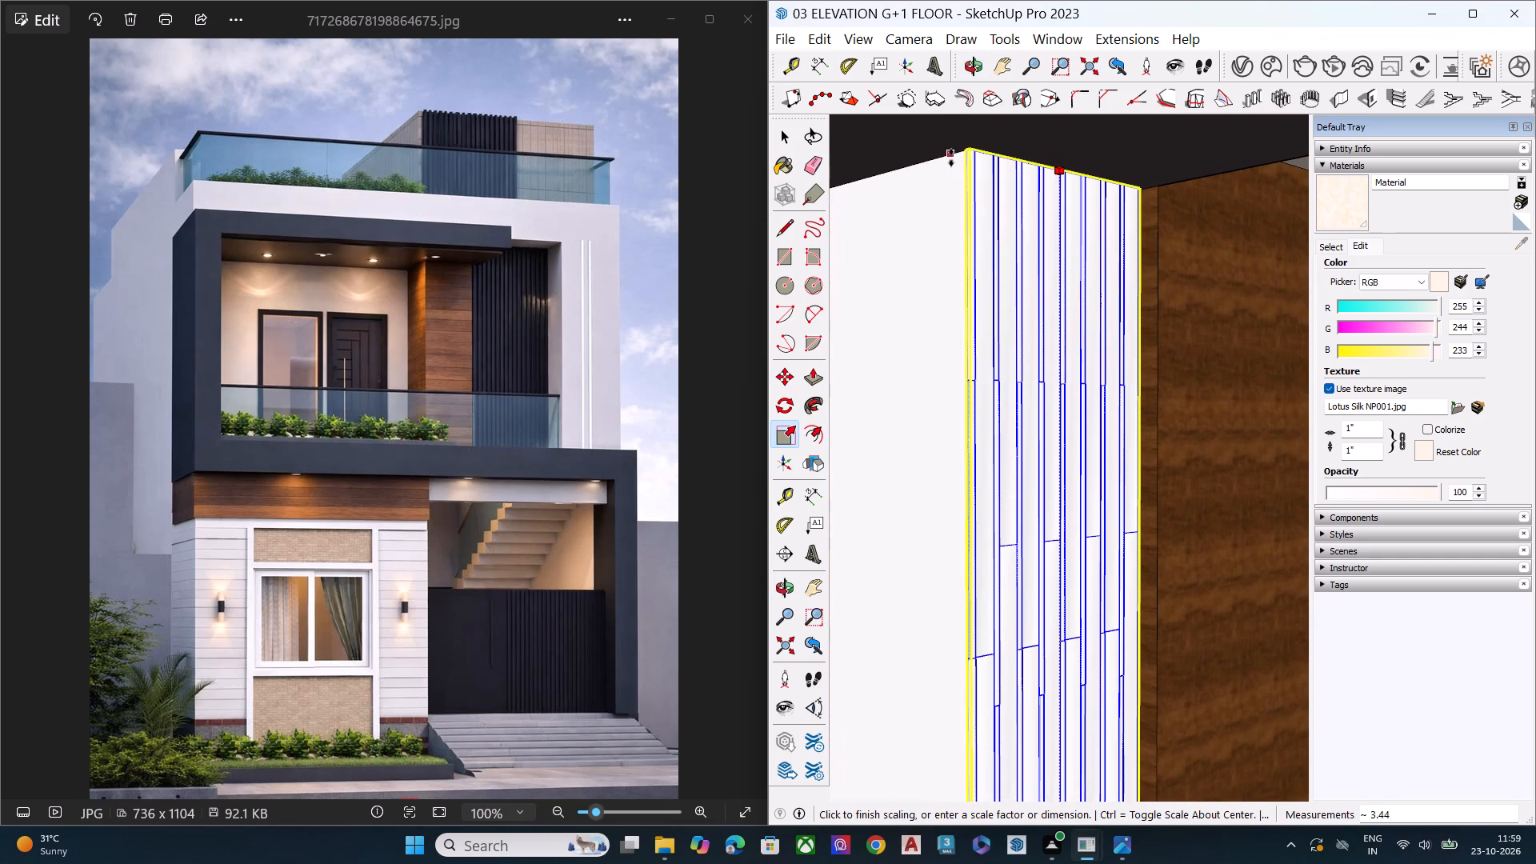
pyautogui.click(950, 158)
pyautogui.press('space')
# Copy the stretched plank panel about 10' 7 15/16" along the red axis, placing the copy in front of the arched door.
pyautogui.moveTo(1046, 247); pyautogui.dragTo(880, 231, button='middle')
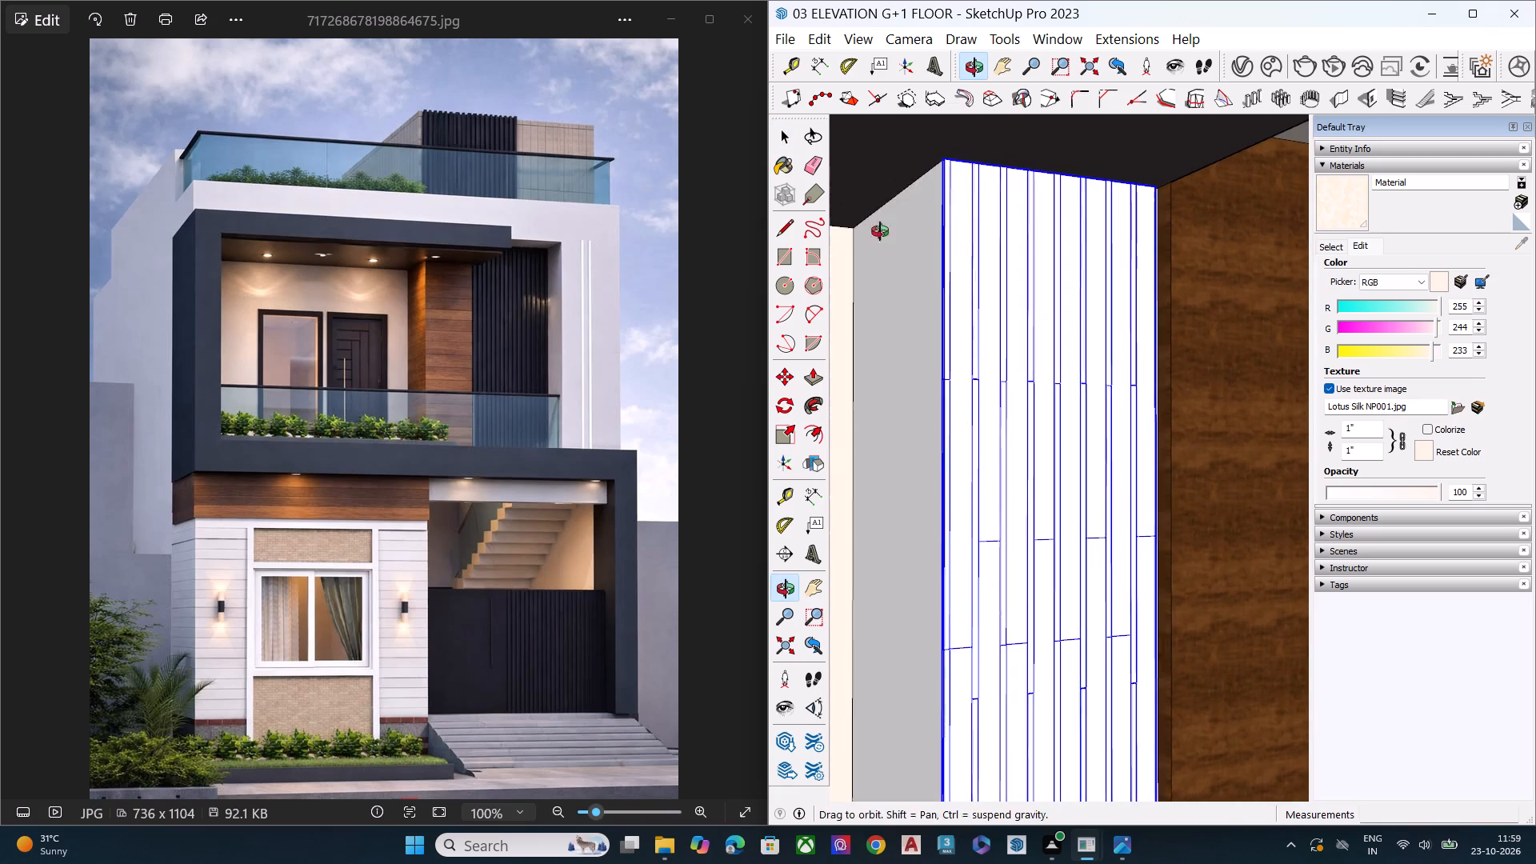
pyautogui.moveTo(880, 231); pyautogui.dragTo(879, 231, button='middle')
pyautogui.scroll(-3, 1037, 246)
pyautogui.scroll(1, 1042, 251)
pyautogui.scroll(-2, 1042, 251)
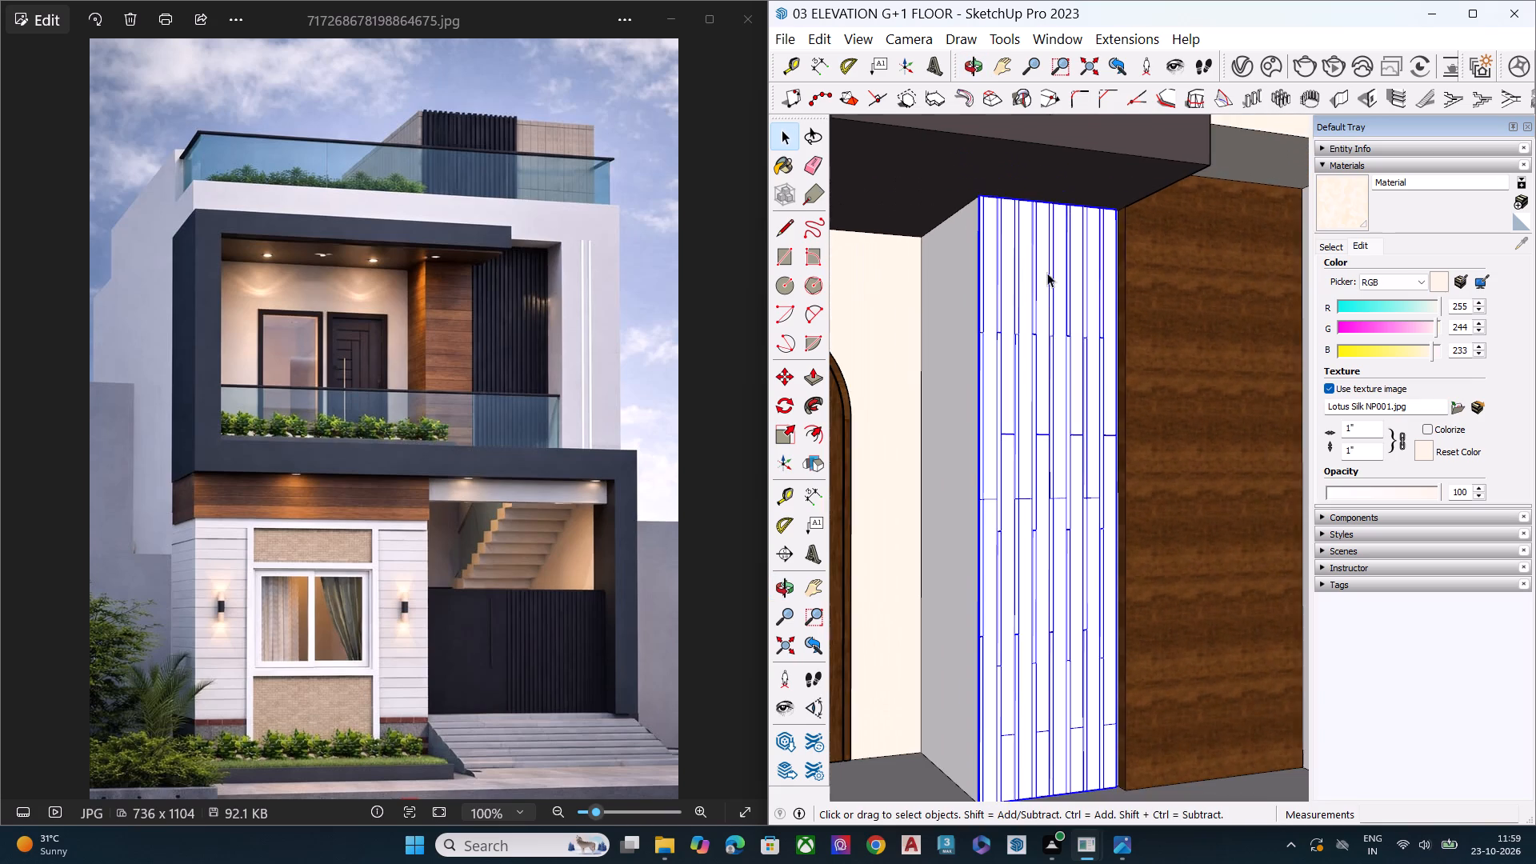
pyautogui.scroll(-1, 1047, 273)
pyautogui.moveTo(1050, 302); pyautogui.dragTo(868, 370, button='middle')
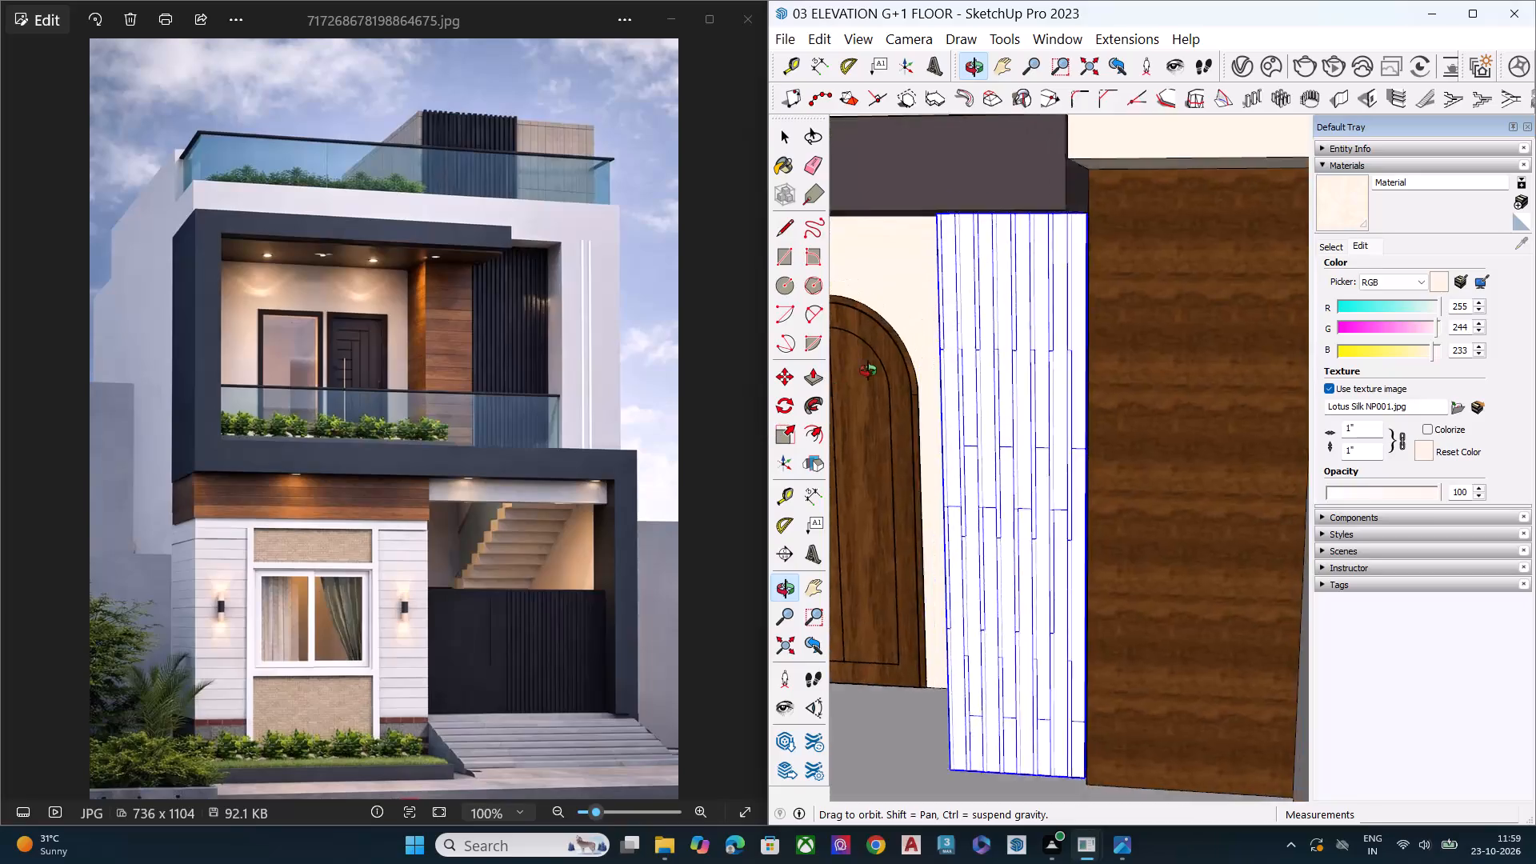
pyautogui.moveTo(868, 370); pyautogui.dragTo(948, 319, button='middle')
pyautogui.scroll(2, 1066, 252)
pyautogui.scroll(-1, 1066, 252)
pyautogui.scroll(3, 1066, 252)
pyautogui.click(1066, 252)
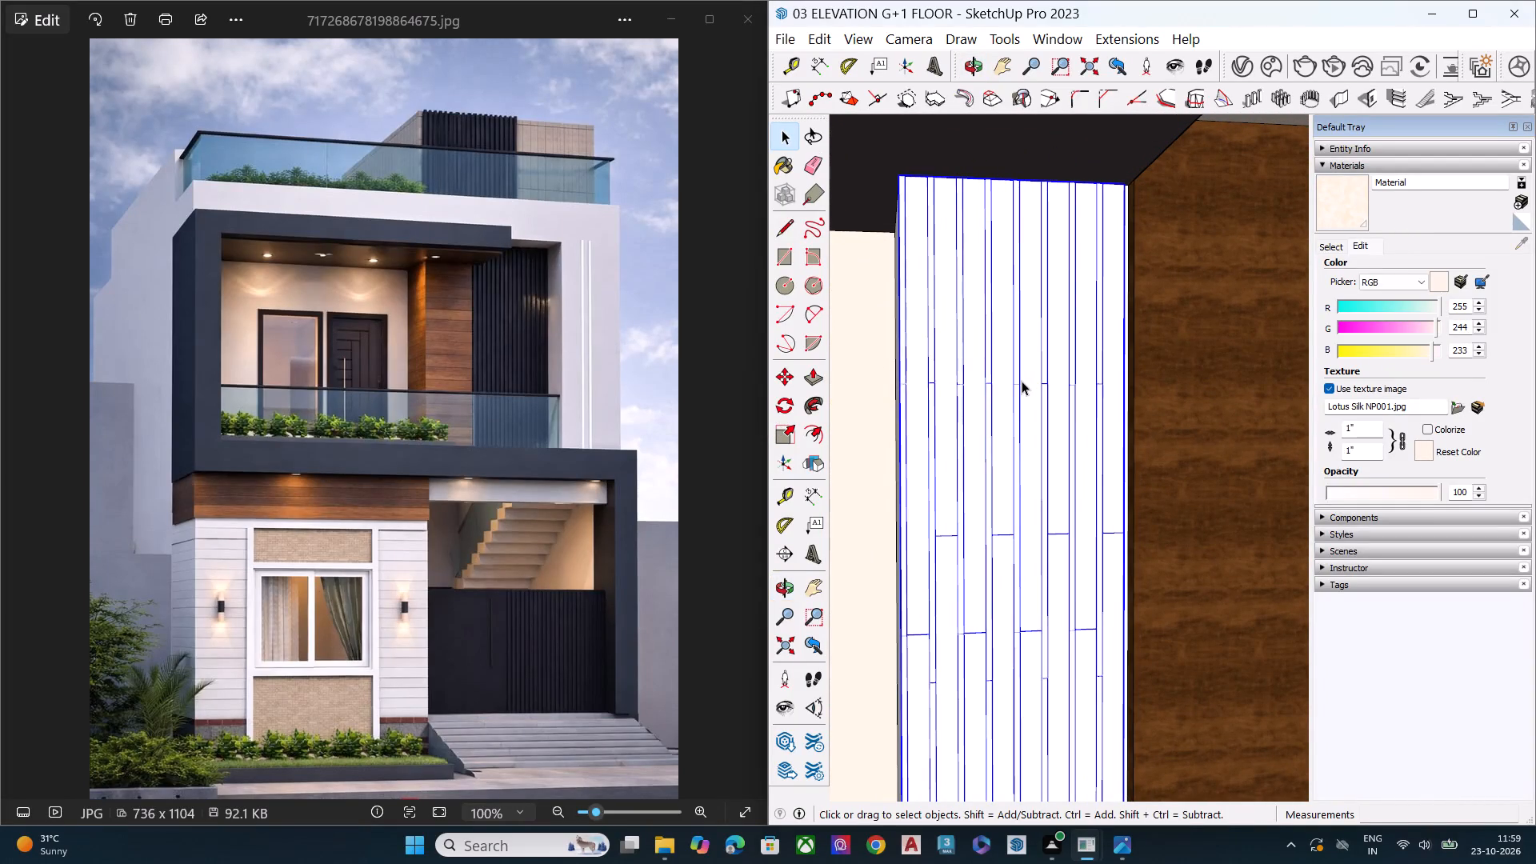
pyautogui.press('m')
pyautogui.click(1126, 186)
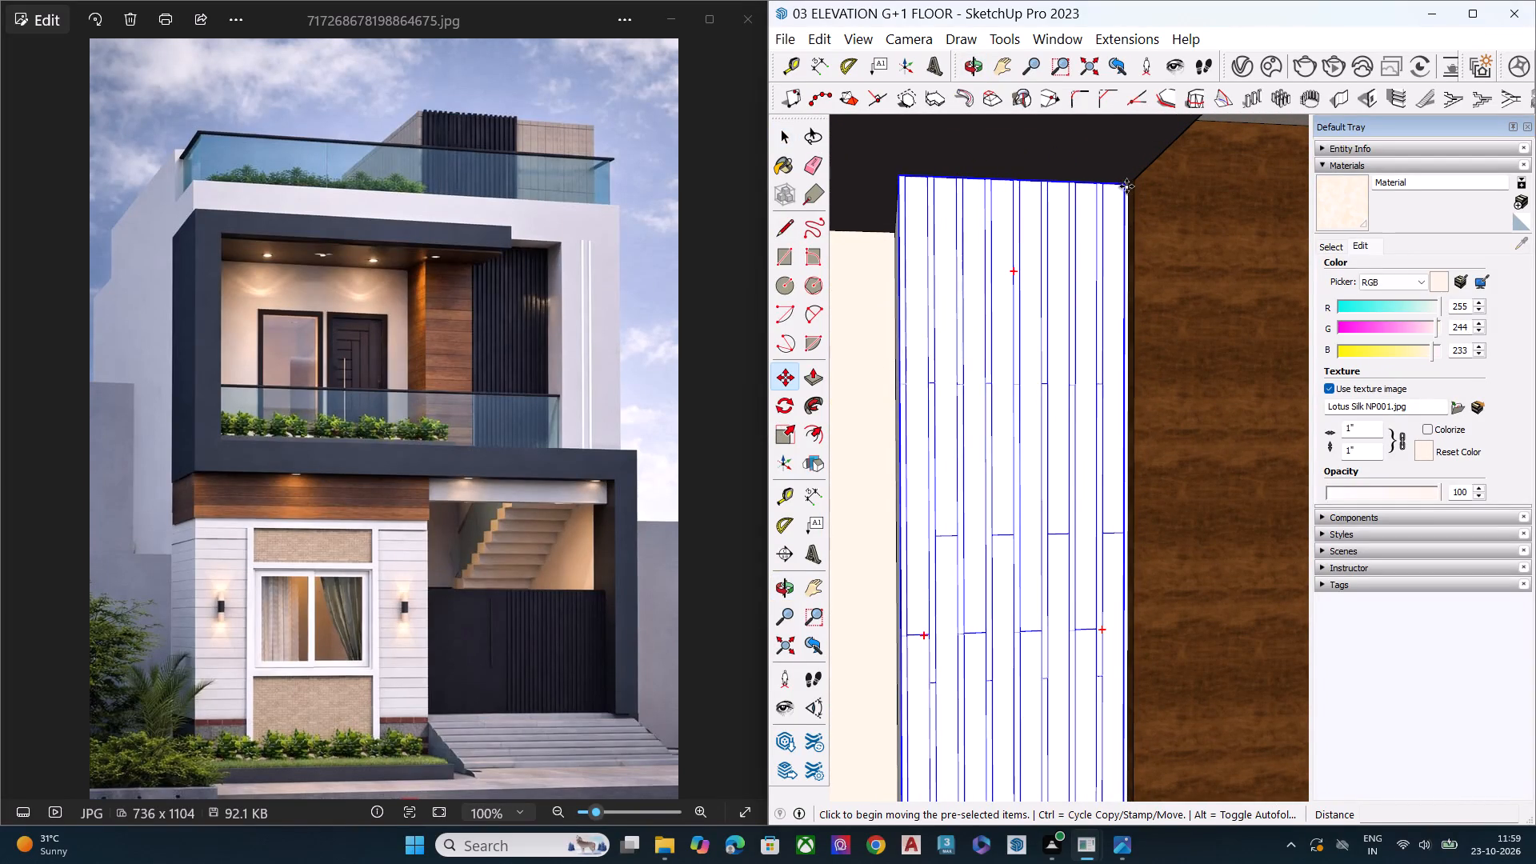
pyautogui.scroll(-17, 998, 226)
pyautogui.moveTo(974, 257); pyautogui.dragTo(994, 278, button='middle')
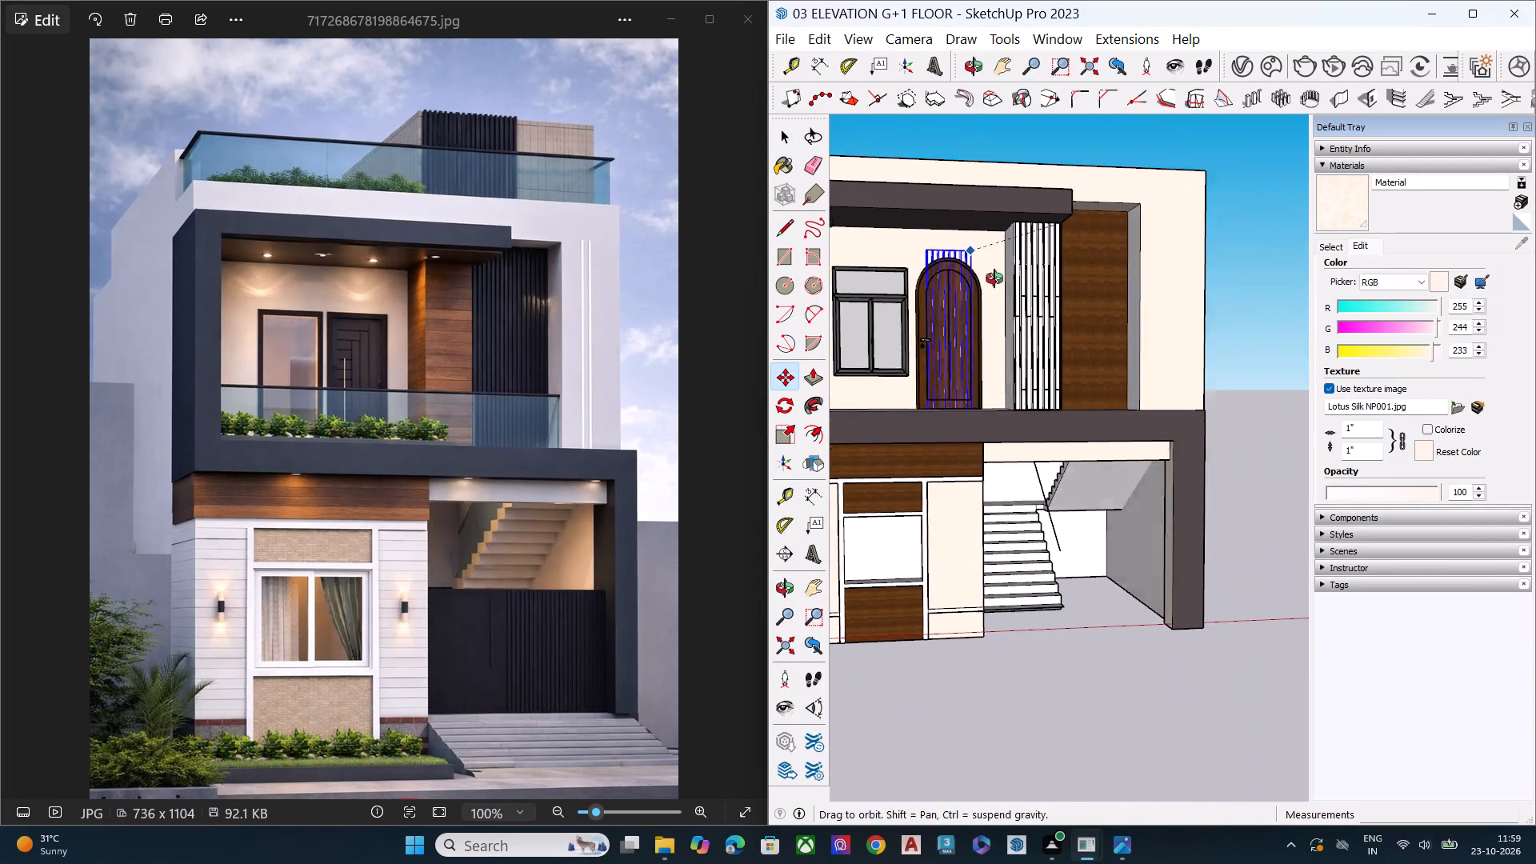
pyautogui.moveTo(994, 278); pyautogui.dragTo(1283, 335, button='middle')
pyautogui.scroll(7, 990, 392)
pyautogui.scroll(-2, 1038, 227)
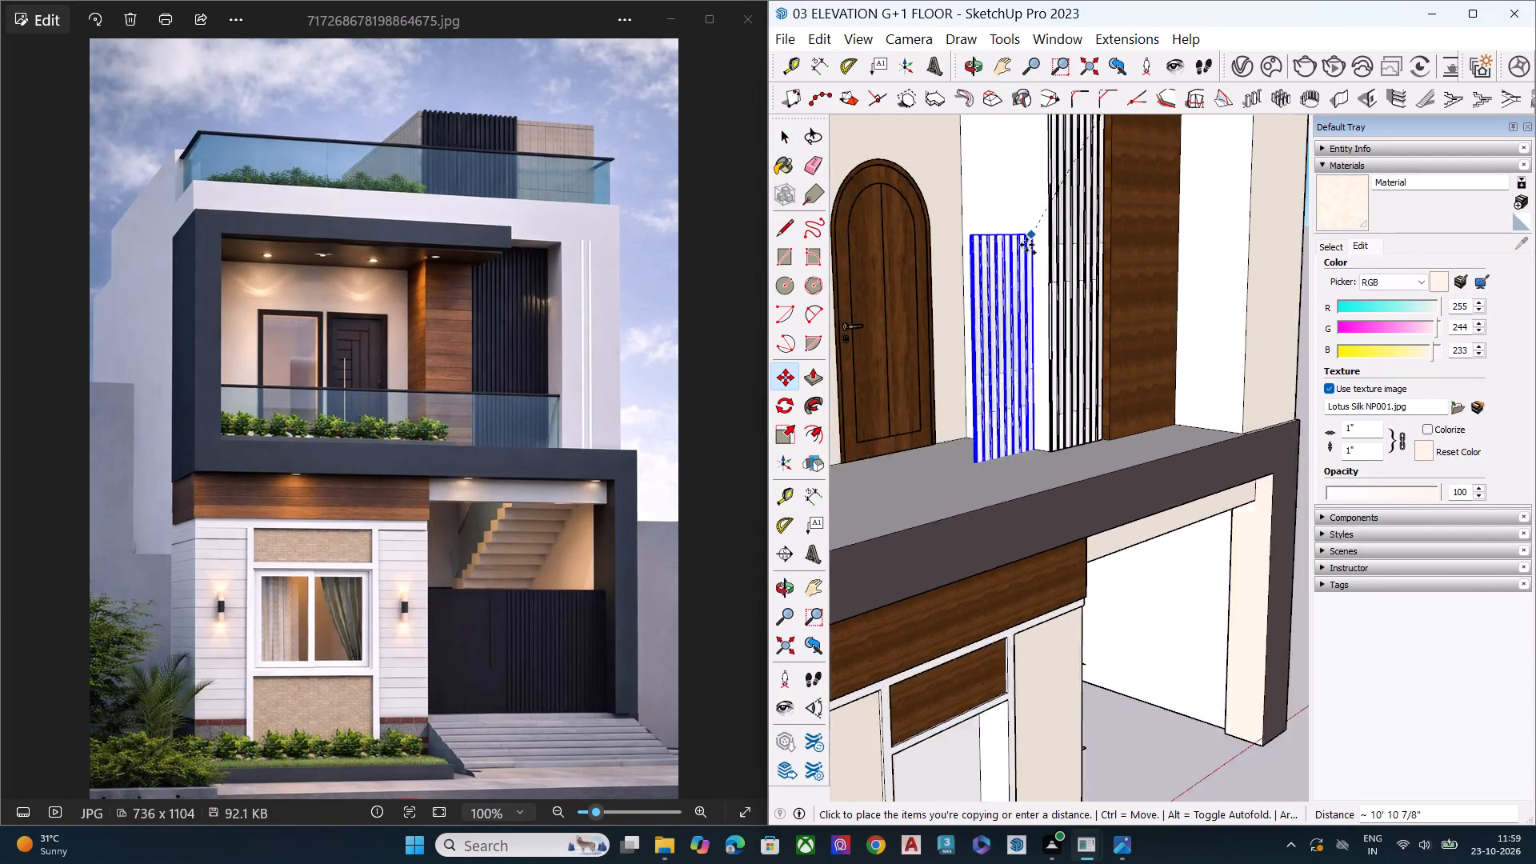
pyautogui.scroll(-3, 1026, 245)
pyautogui.moveTo(1007, 290); pyautogui.dragTo(864, 197, button='middle')
pyautogui.scroll(5, 1014, 171)
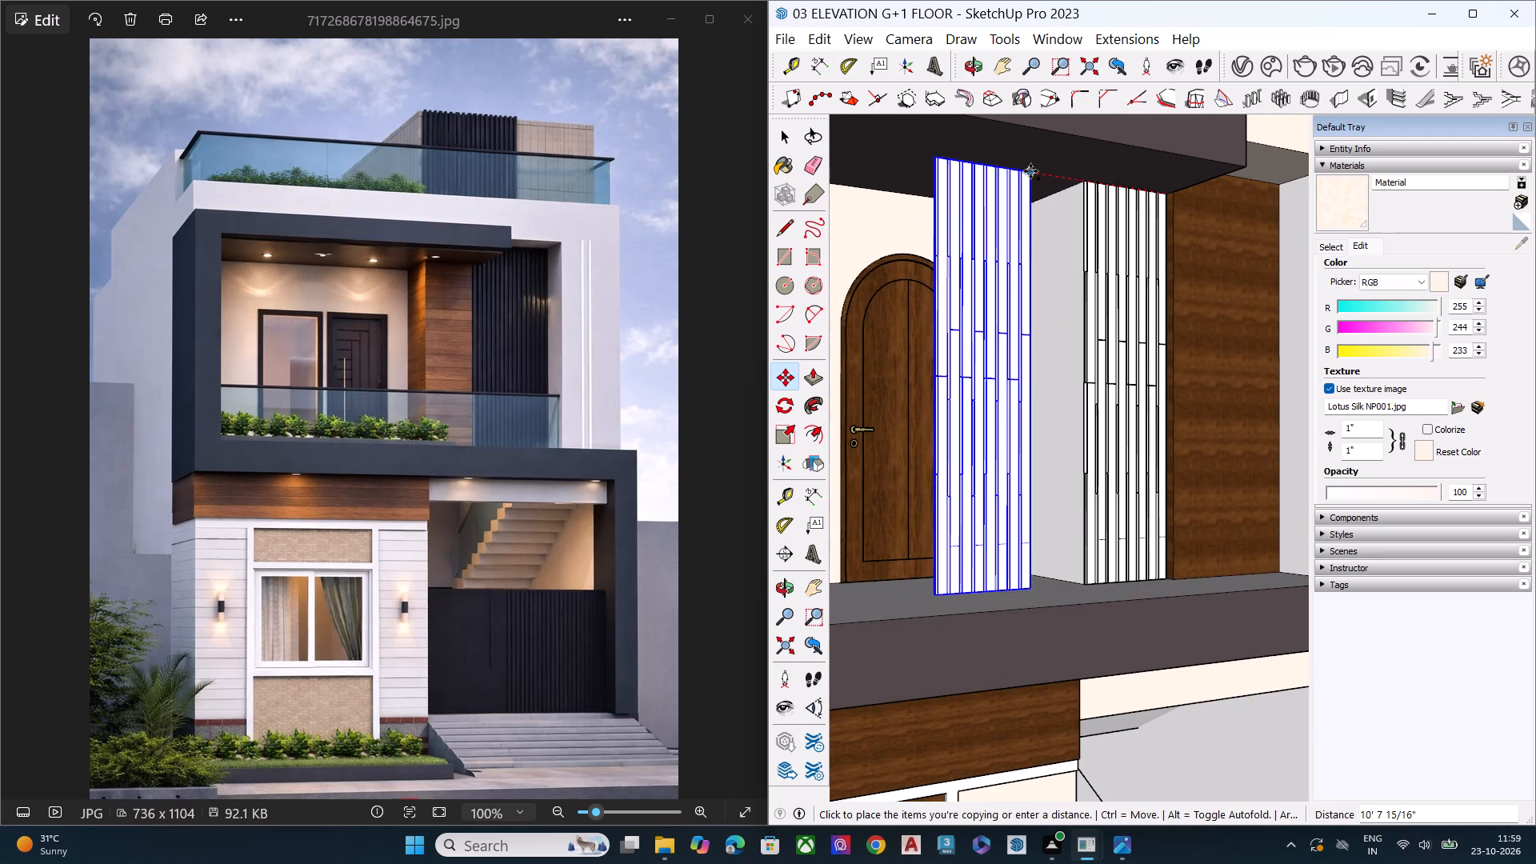
pyautogui.click(1030, 171)
pyautogui.press('space')
# Rotate the copied plank panel about its bottom corner on the balcony floor, turning it roughly perpendicular to the original panel.
pyautogui.scroll(-5, 1011, 292)
pyautogui.scroll(3, 1018, 306)
pyautogui.scroll(-1, 1019, 308)
pyautogui.moveTo(1019, 363); pyautogui.dragTo(999, 519, button='middle')
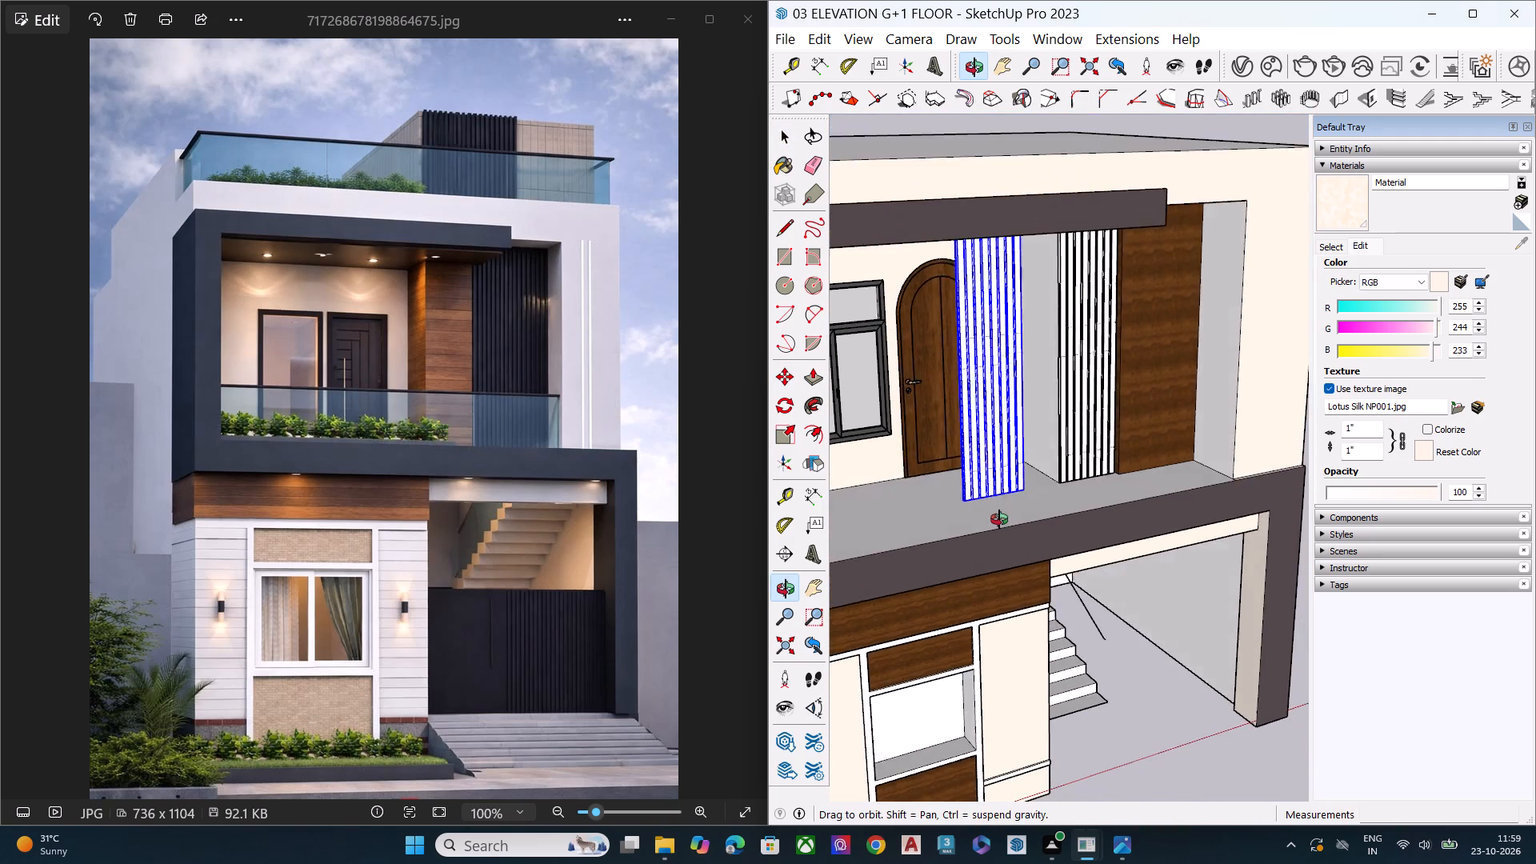
pyautogui.moveTo(999, 519); pyautogui.dragTo(938, 526, button='middle')
pyautogui.press('q')
pyautogui.scroll(8, 985, 470)
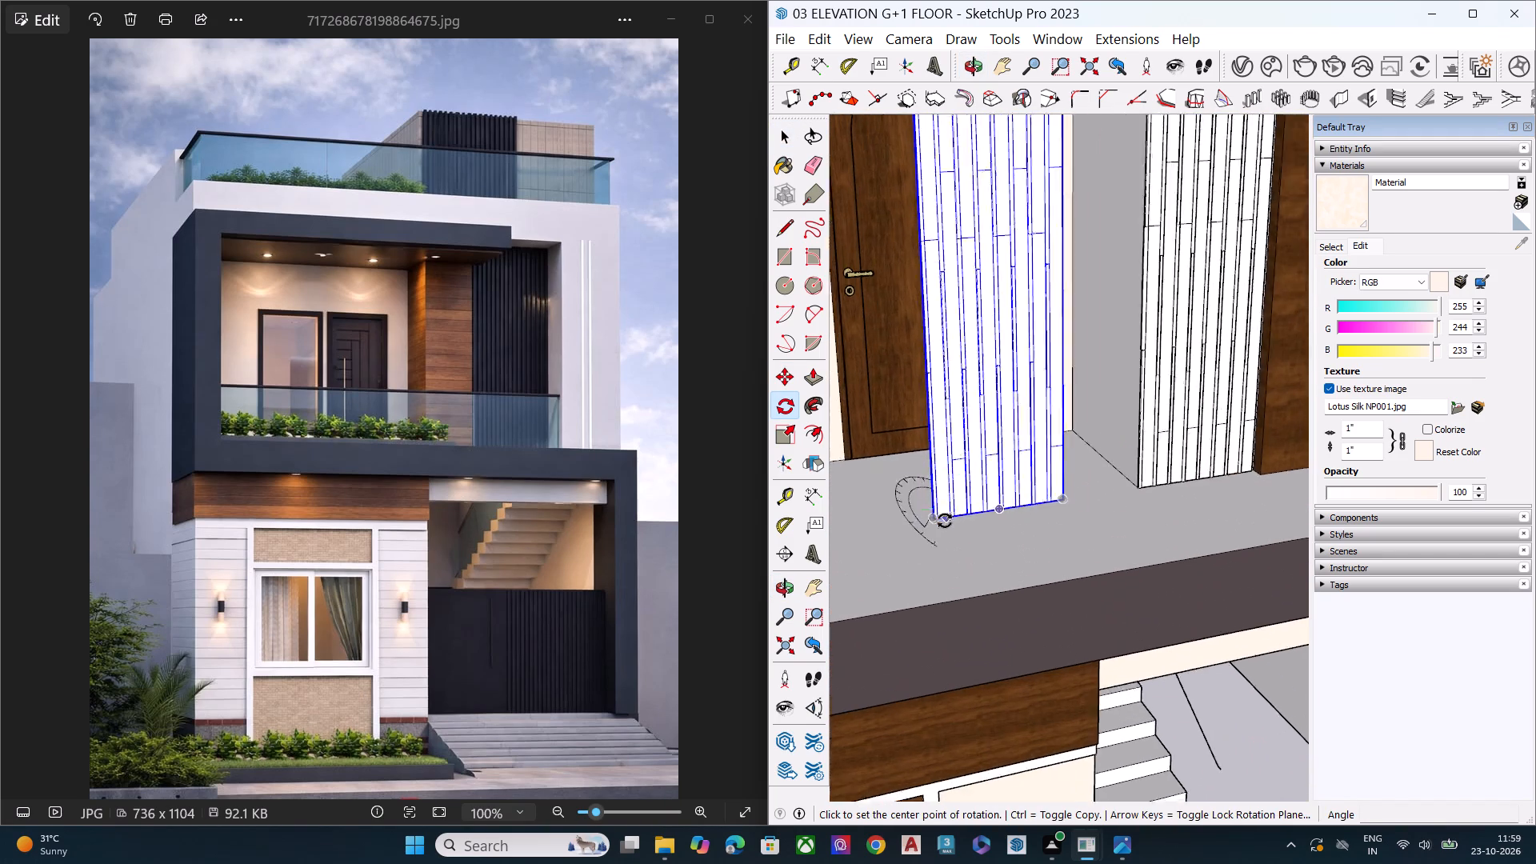
pyautogui.scroll(1, 945, 521)
pyautogui.click(925, 521)
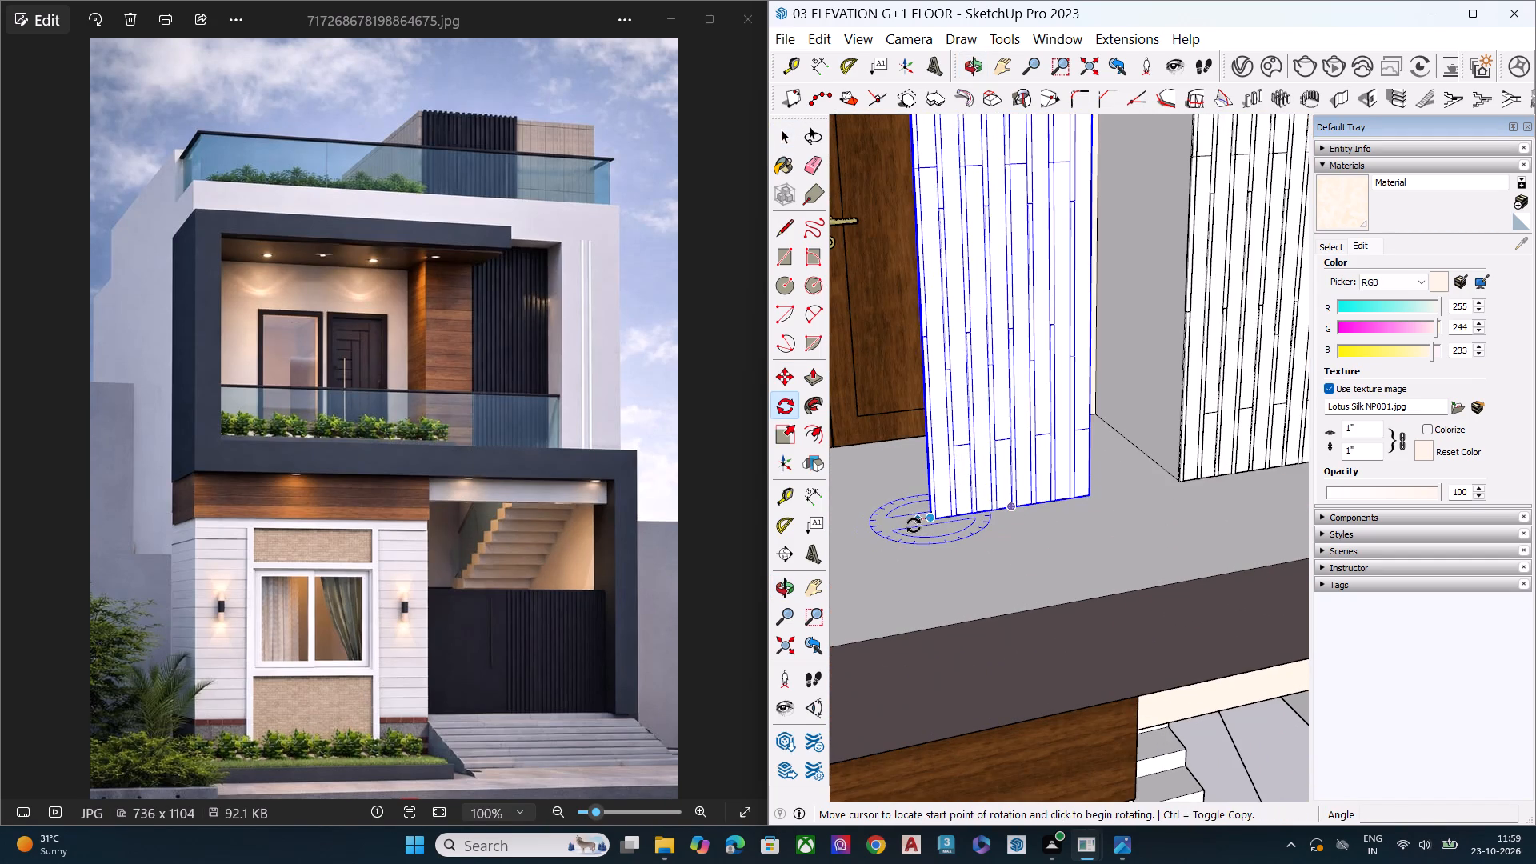
pyautogui.click(868, 523)
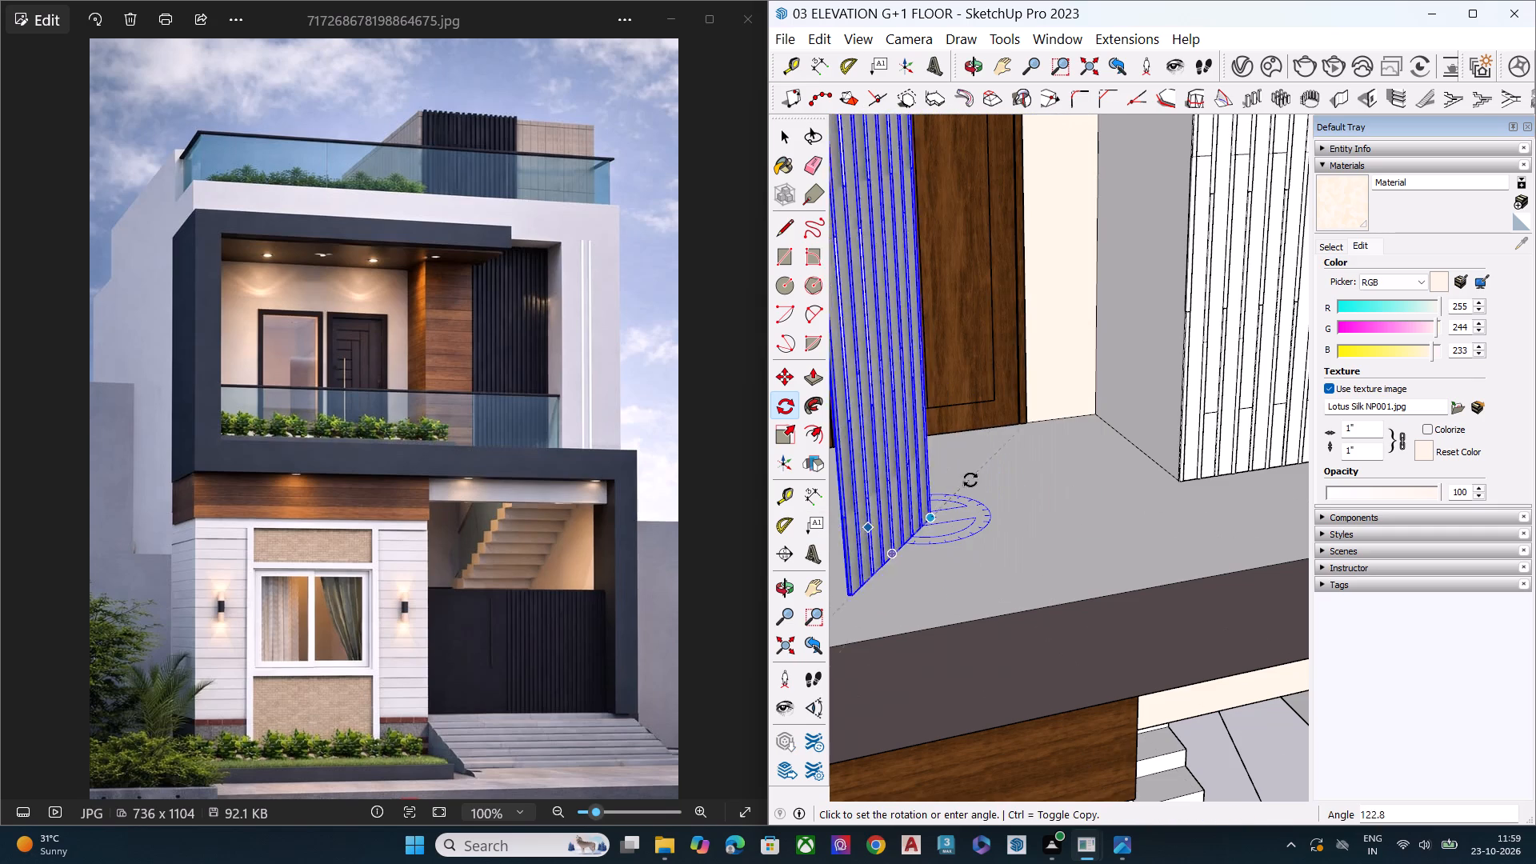
pyautogui.scroll(1, 974, 507)
pyautogui.scroll(-1, 974, 507)
pyautogui.scroll(10, 974, 507)
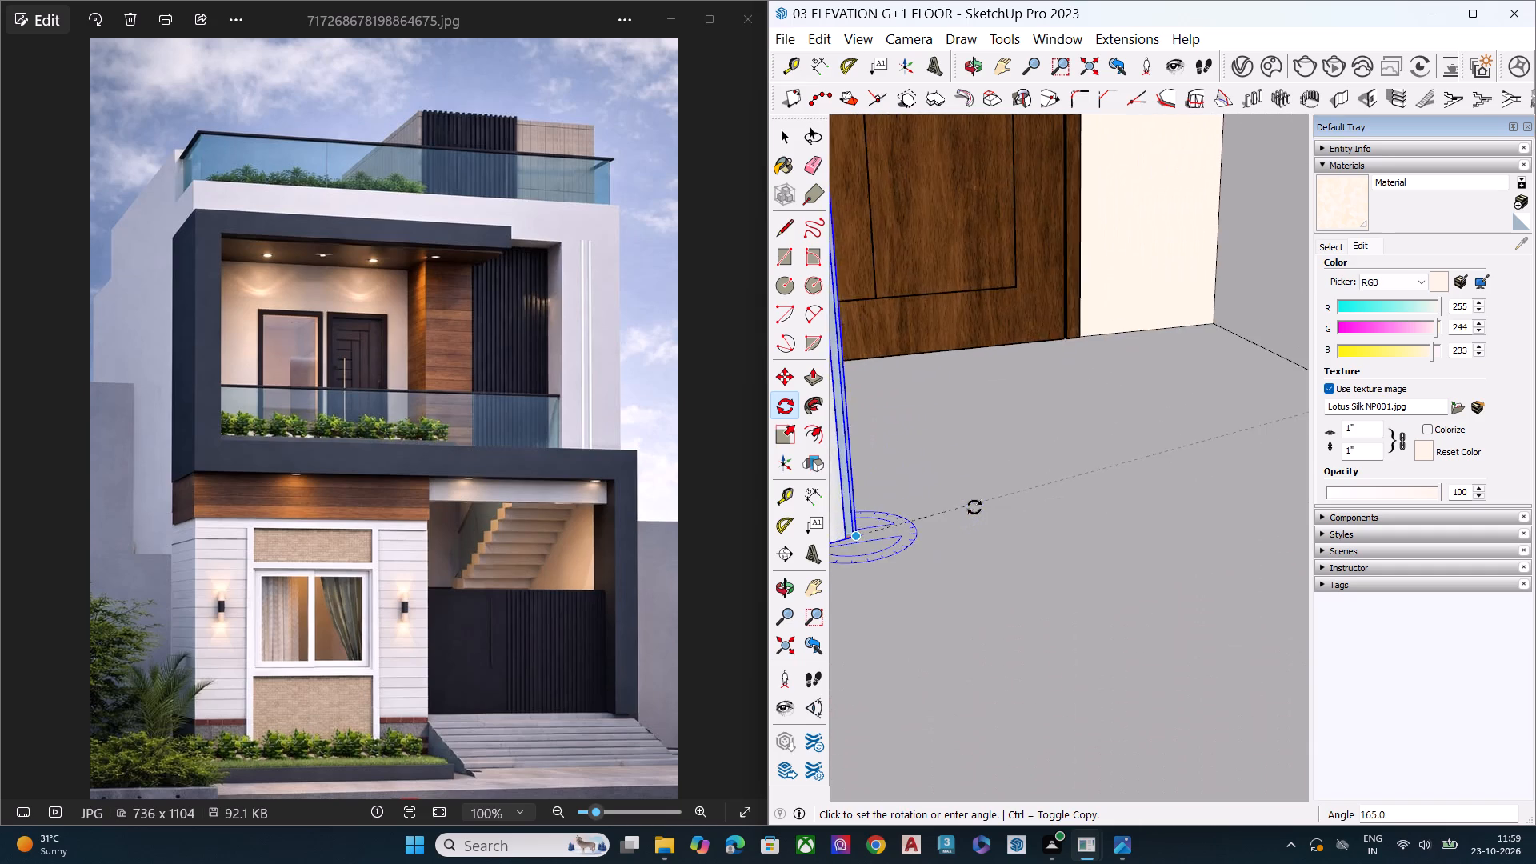
pyautogui.scroll(-2, 974, 507)
pyautogui.scroll(1, 974, 507)
pyautogui.scroll(-6, 974, 507)
pyautogui.scroll(6, 922, 465)
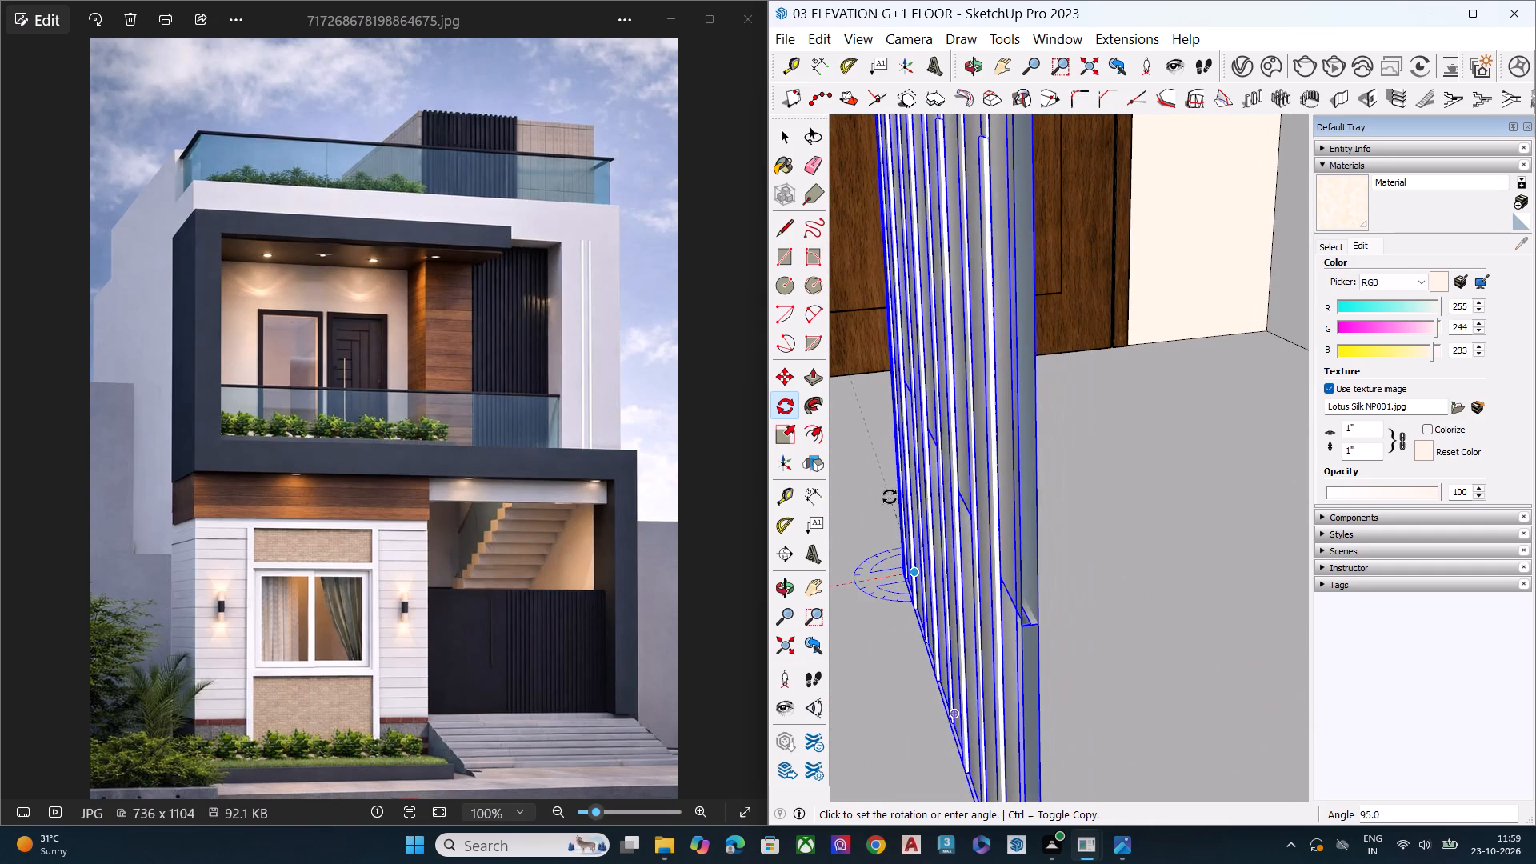
pyautogui.click(878, 506)
pyautogui.press('space')
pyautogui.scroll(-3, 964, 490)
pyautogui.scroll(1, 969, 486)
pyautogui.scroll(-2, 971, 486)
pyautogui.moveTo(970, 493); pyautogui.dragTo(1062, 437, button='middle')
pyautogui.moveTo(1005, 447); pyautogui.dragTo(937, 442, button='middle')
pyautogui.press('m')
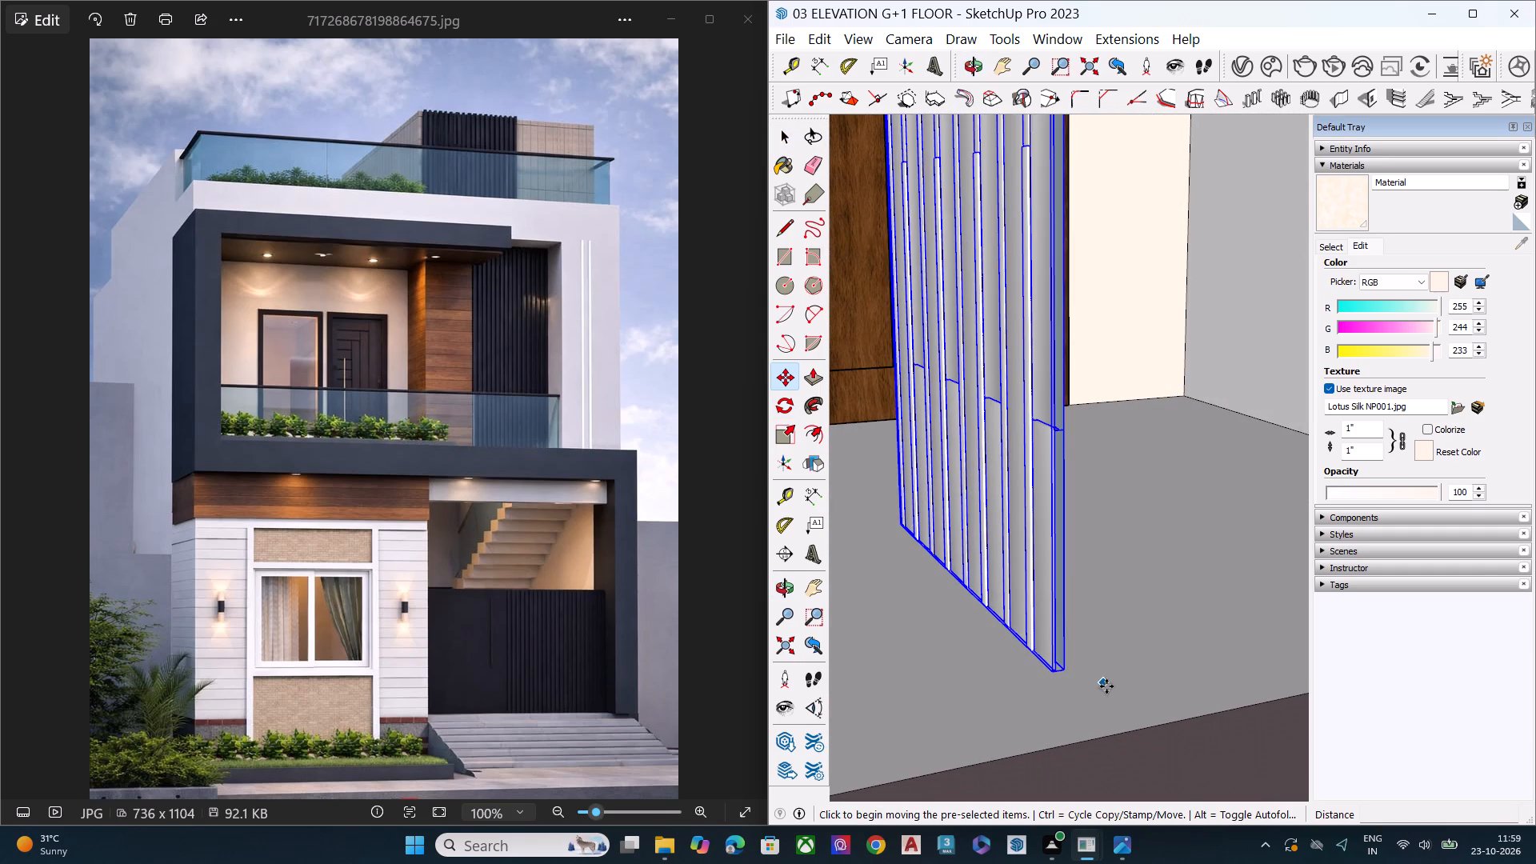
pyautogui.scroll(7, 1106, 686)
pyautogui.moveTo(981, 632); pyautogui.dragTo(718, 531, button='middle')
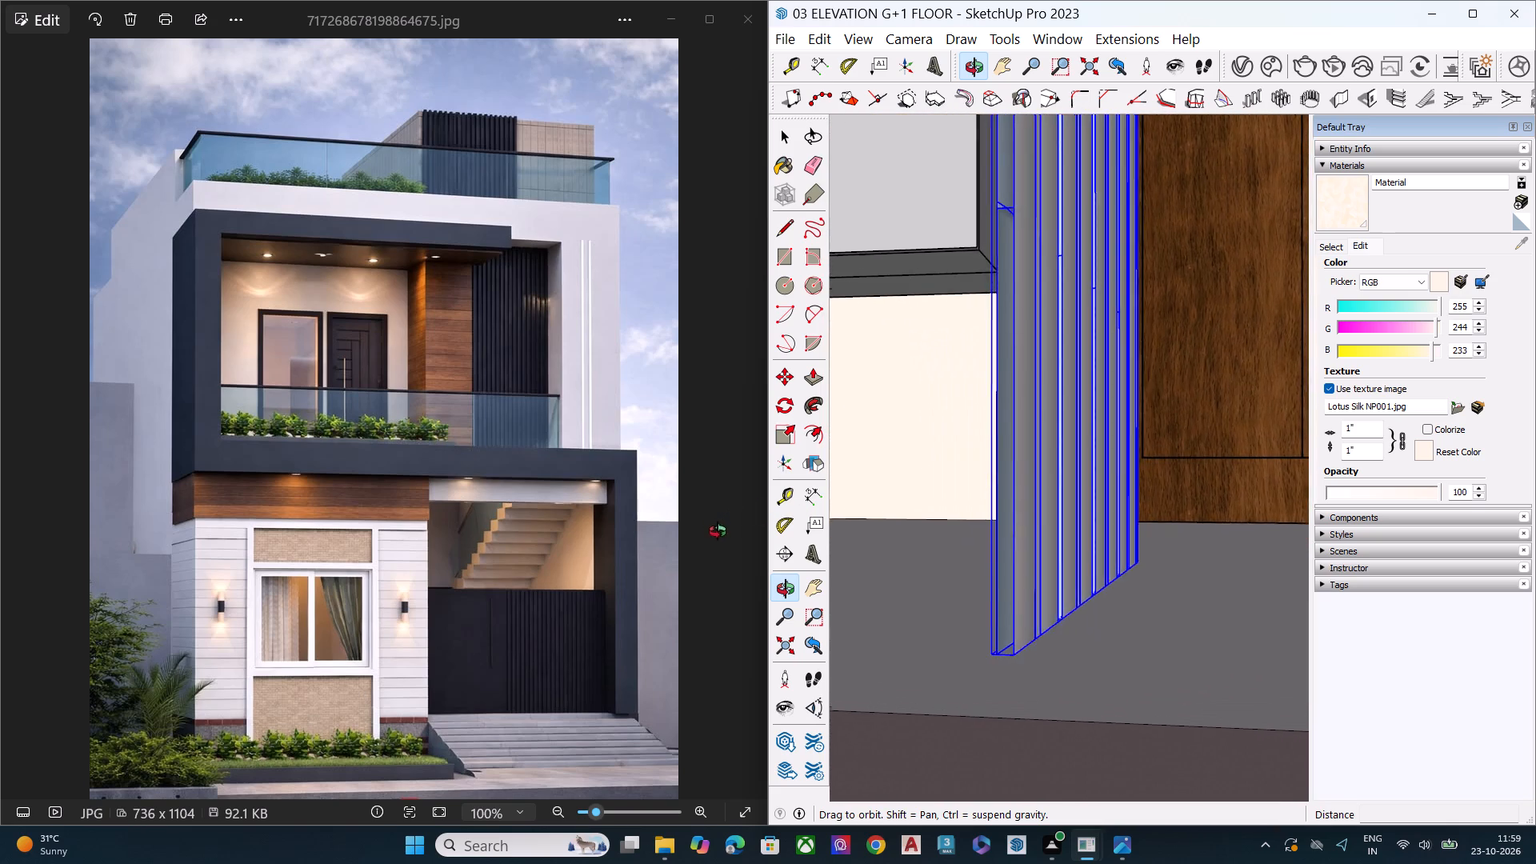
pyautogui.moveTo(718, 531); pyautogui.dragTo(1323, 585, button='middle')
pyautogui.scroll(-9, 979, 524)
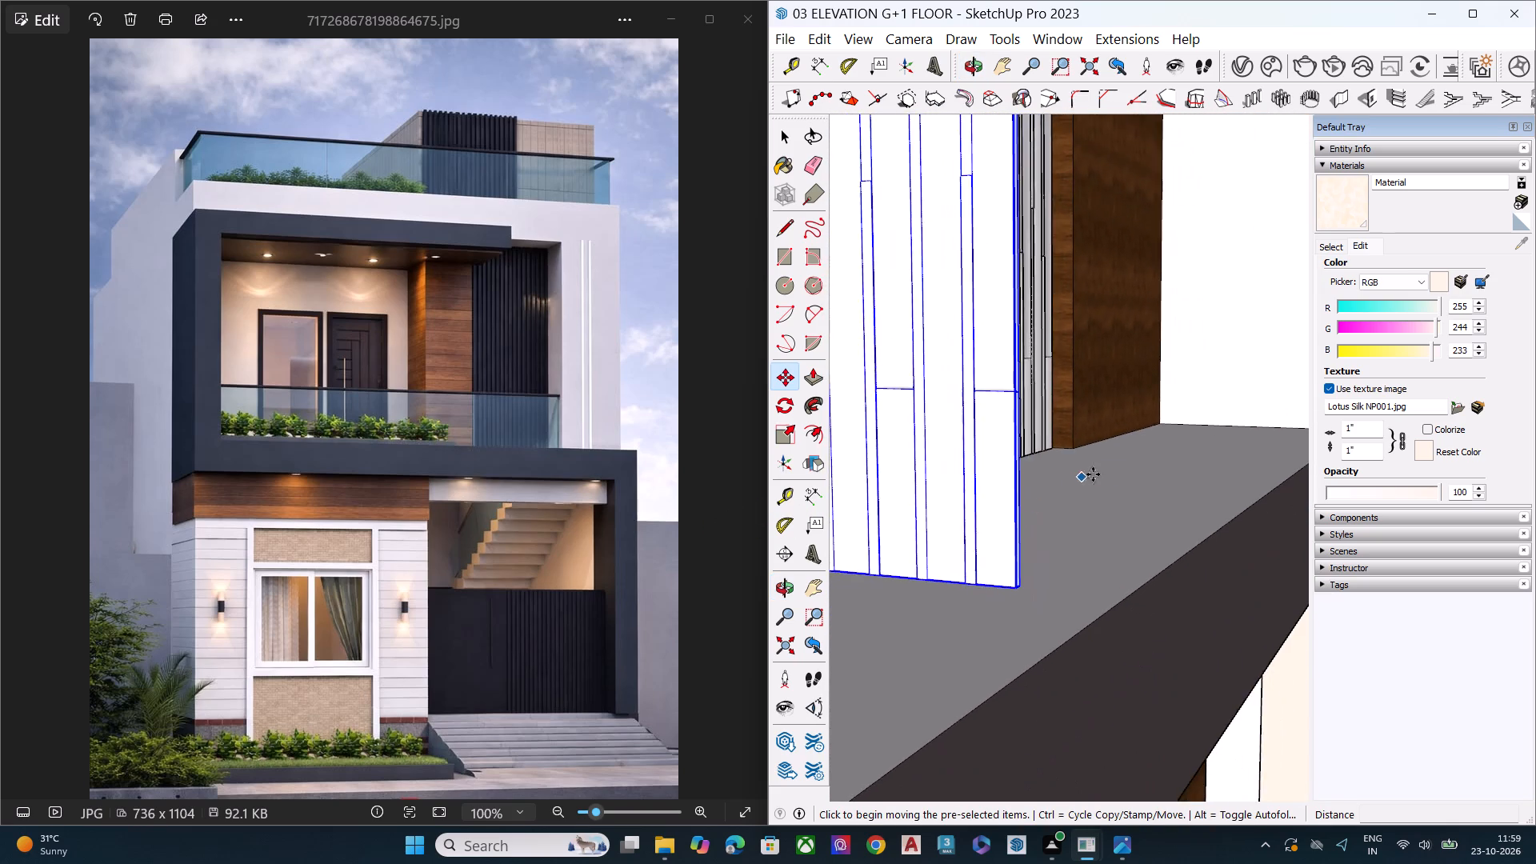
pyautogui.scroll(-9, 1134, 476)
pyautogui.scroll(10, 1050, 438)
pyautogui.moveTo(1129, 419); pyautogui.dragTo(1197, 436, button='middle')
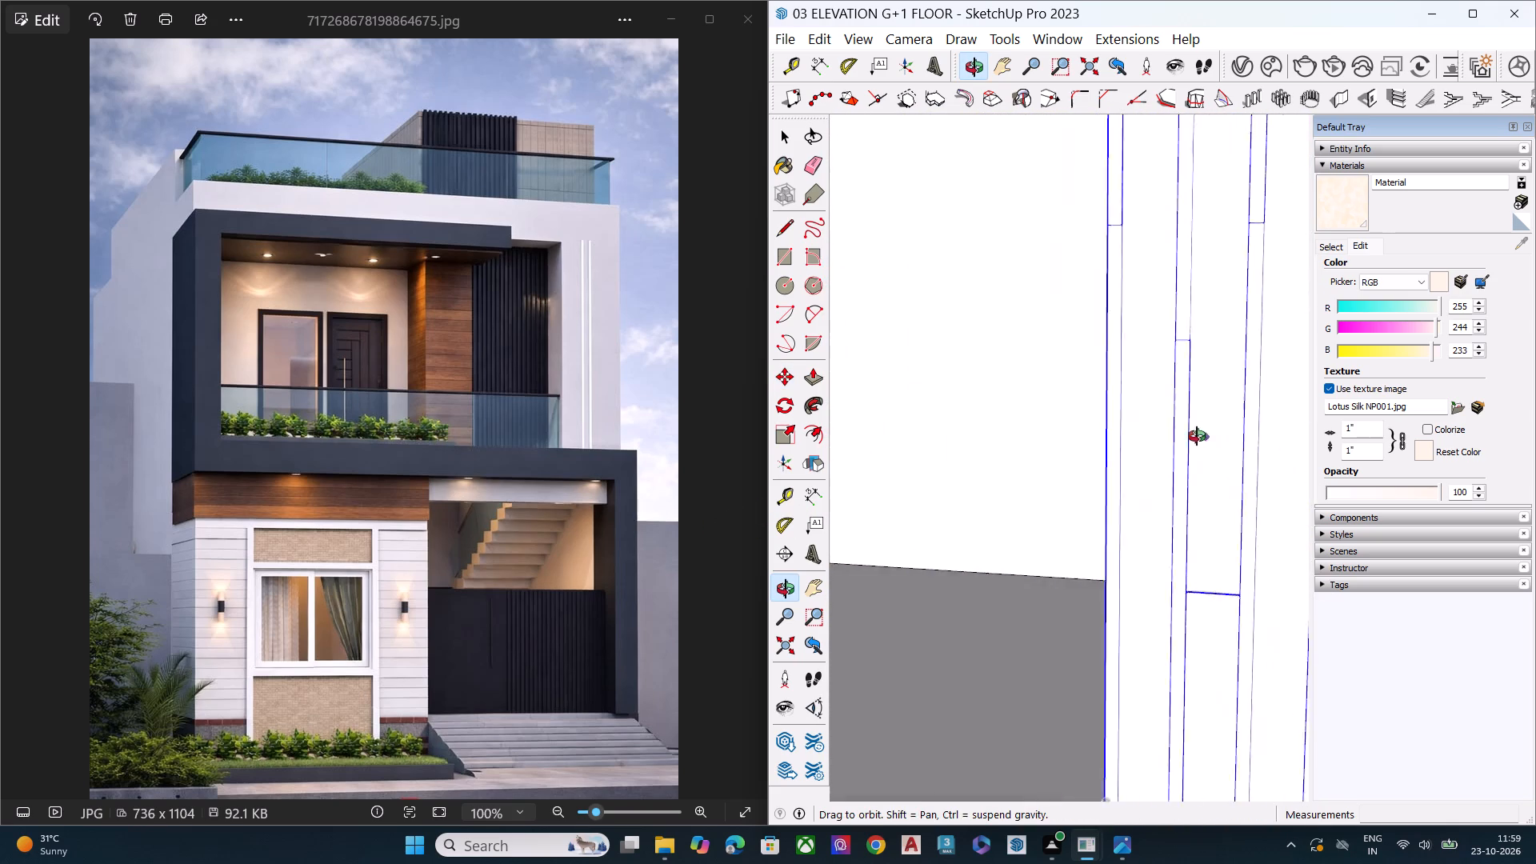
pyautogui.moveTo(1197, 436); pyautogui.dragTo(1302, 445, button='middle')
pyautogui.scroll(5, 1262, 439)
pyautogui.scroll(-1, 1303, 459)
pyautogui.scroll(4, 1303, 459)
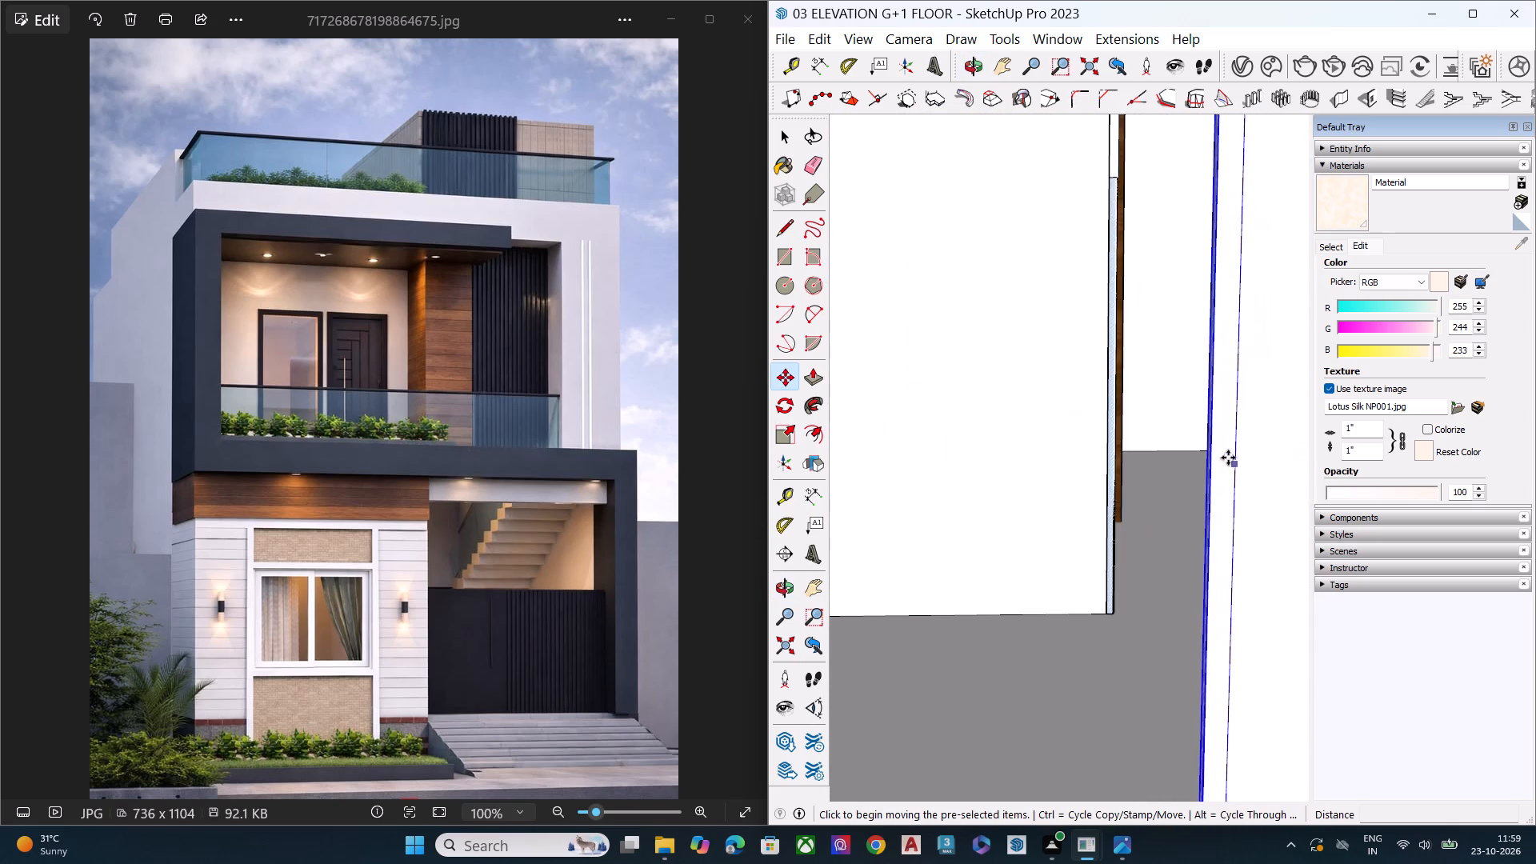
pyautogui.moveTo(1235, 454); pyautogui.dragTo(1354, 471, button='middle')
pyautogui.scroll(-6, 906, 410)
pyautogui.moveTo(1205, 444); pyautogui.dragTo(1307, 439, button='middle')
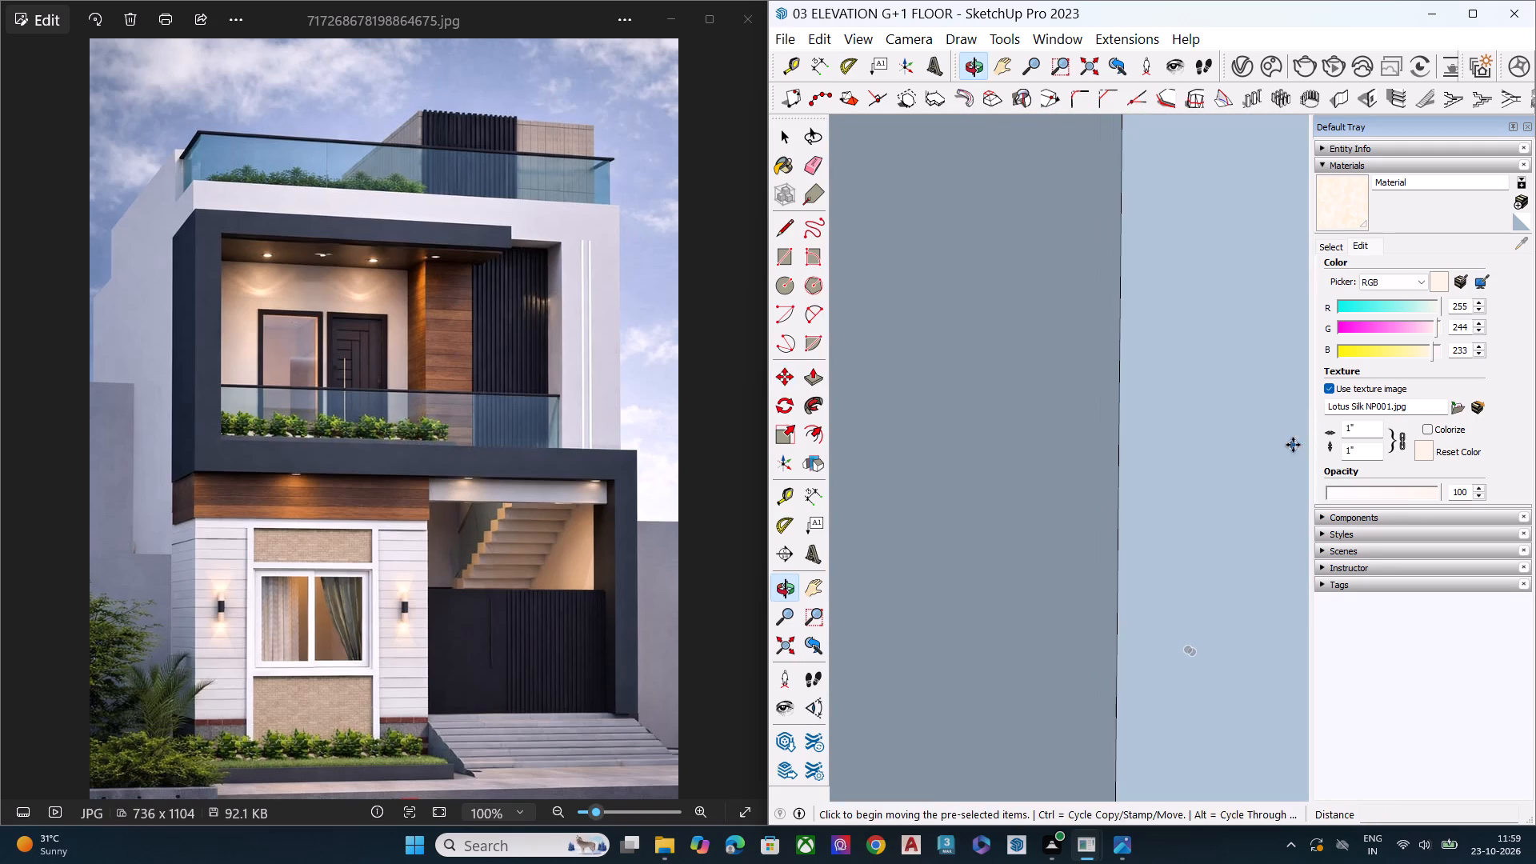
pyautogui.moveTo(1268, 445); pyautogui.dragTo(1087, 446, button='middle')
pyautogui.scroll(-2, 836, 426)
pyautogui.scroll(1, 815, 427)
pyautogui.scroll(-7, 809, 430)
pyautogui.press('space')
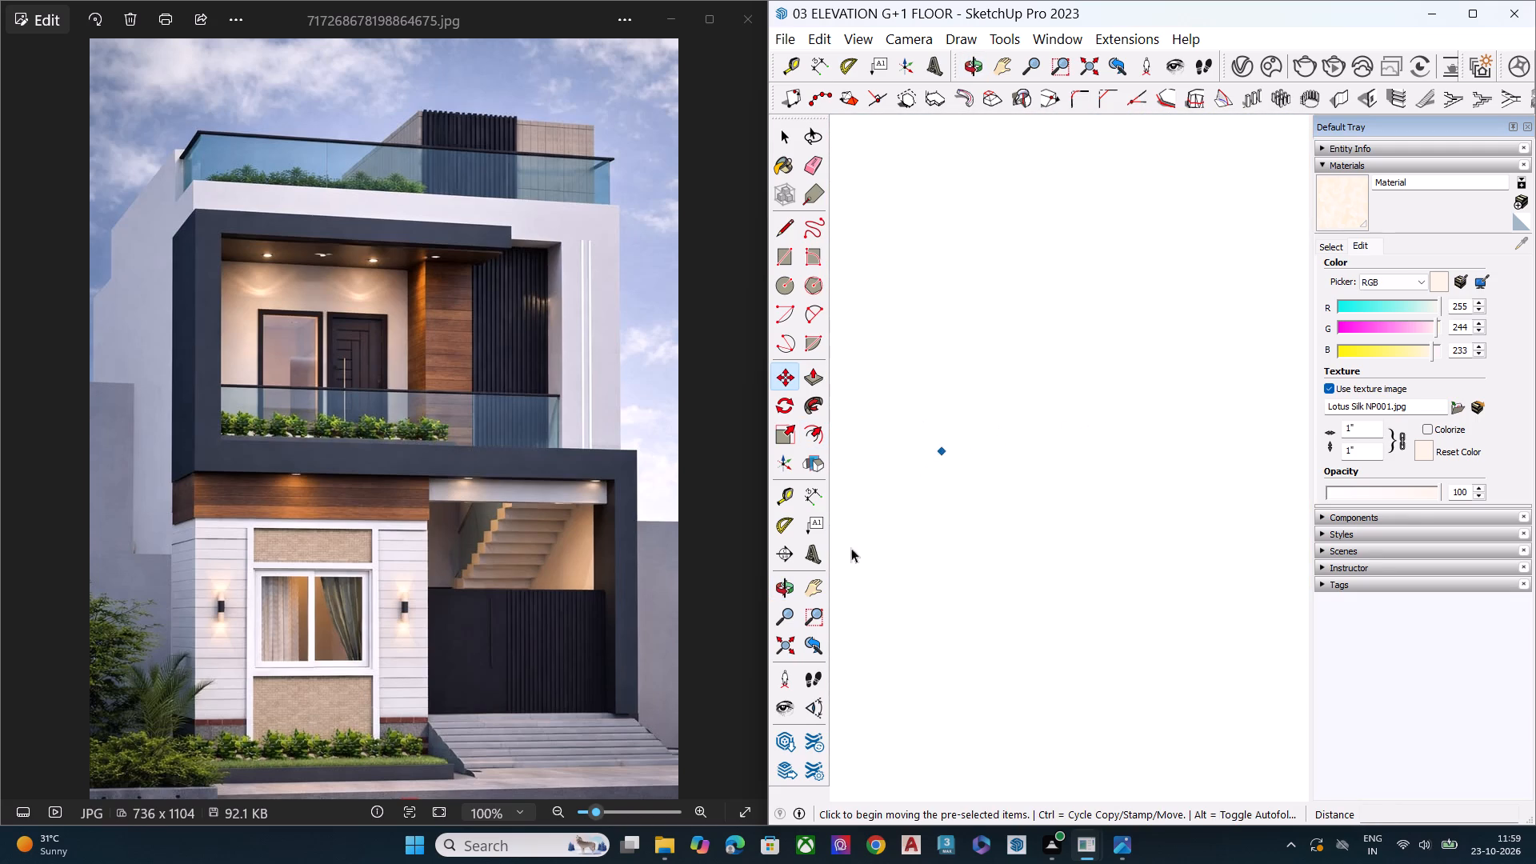
# Move the rotated plank panel copy out of the balcony into the open space beside the building.
pyautogui.click(777, 657)
pyautogui.scroll(-2, 826, 417)
pyautogui.scroll(2, 824, 417)
pyautogui.scroll(-7, 824, 417)
pyautogui.moveTo(1174, 571); pyautogui.dragTo(809, 524, button='middle')
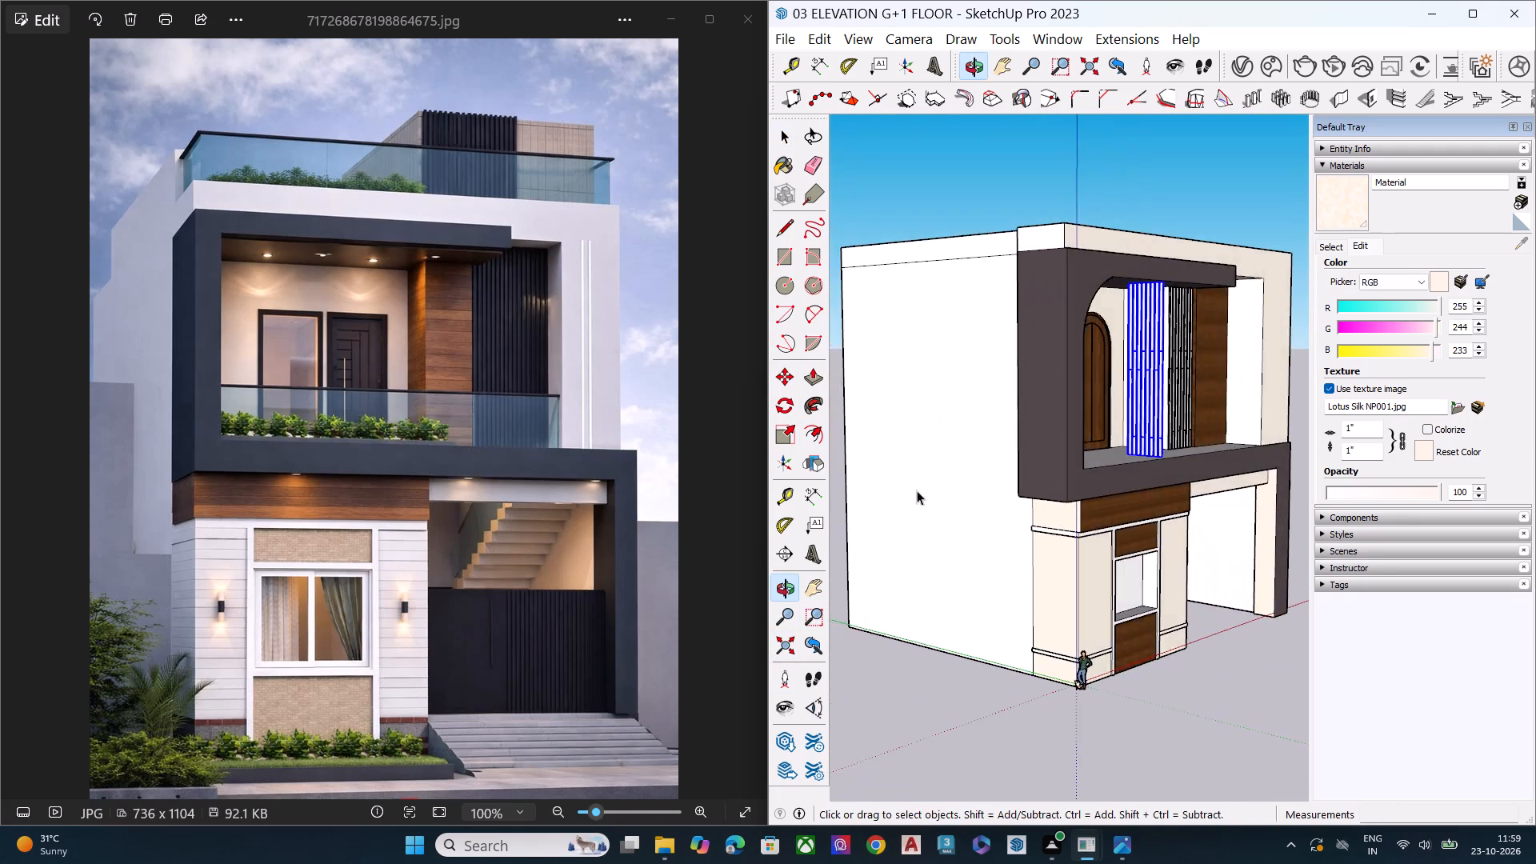
pyautogui.scroll(-6, 1086, 426)
pyautogui.scroll(5, 1147, 376)
pyautogui.scroll(-1, 1147, 371)
pyautogui.scroll(15, 1147, 371)
pyautogui.press('m')
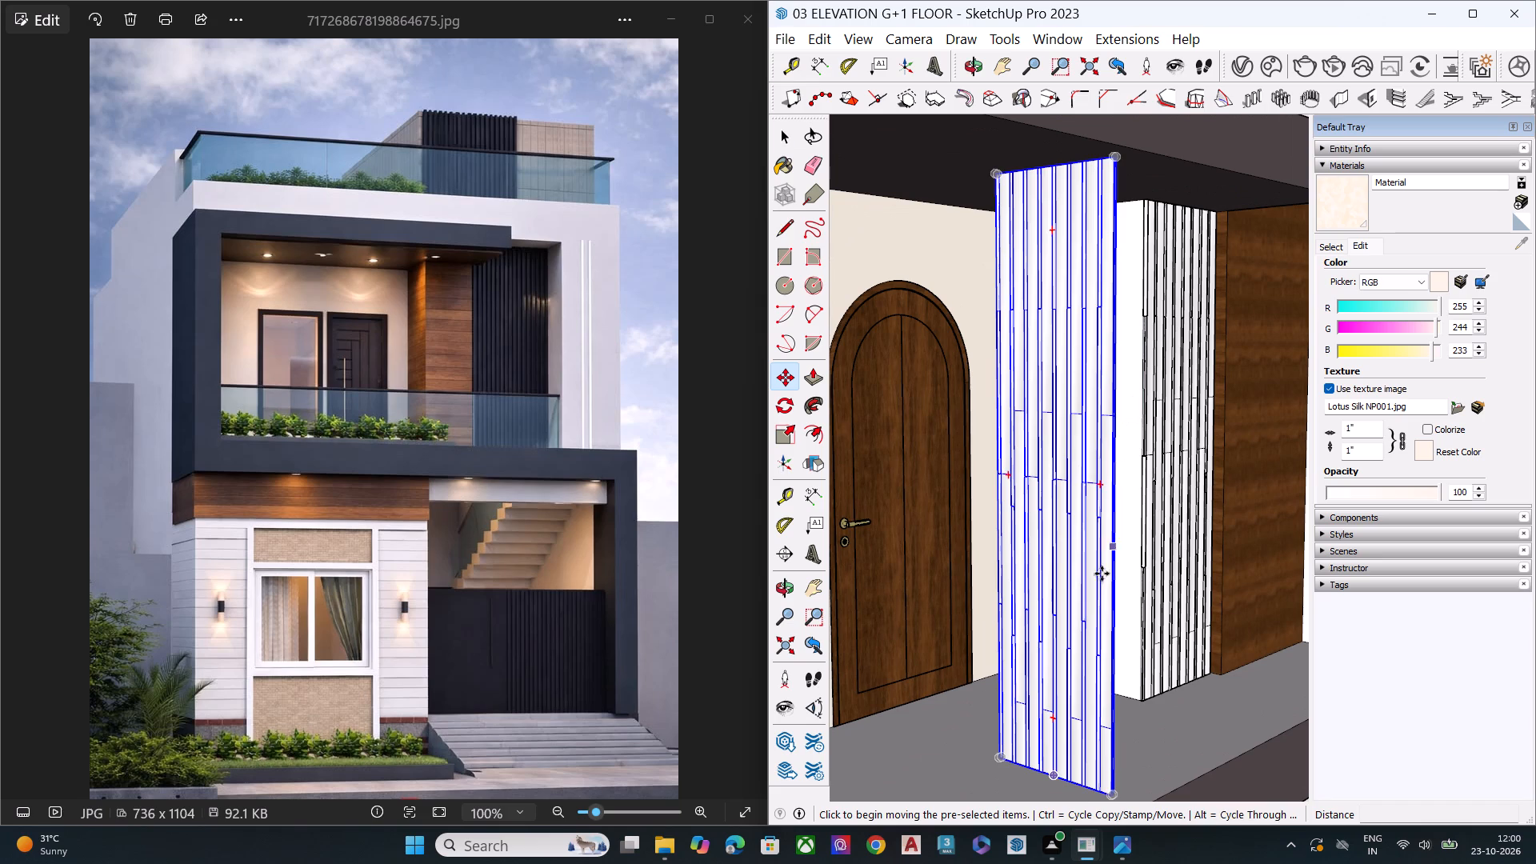
pyautogui.click(1101, 569)
pyautogui.scroll(-19, 1098, 539)
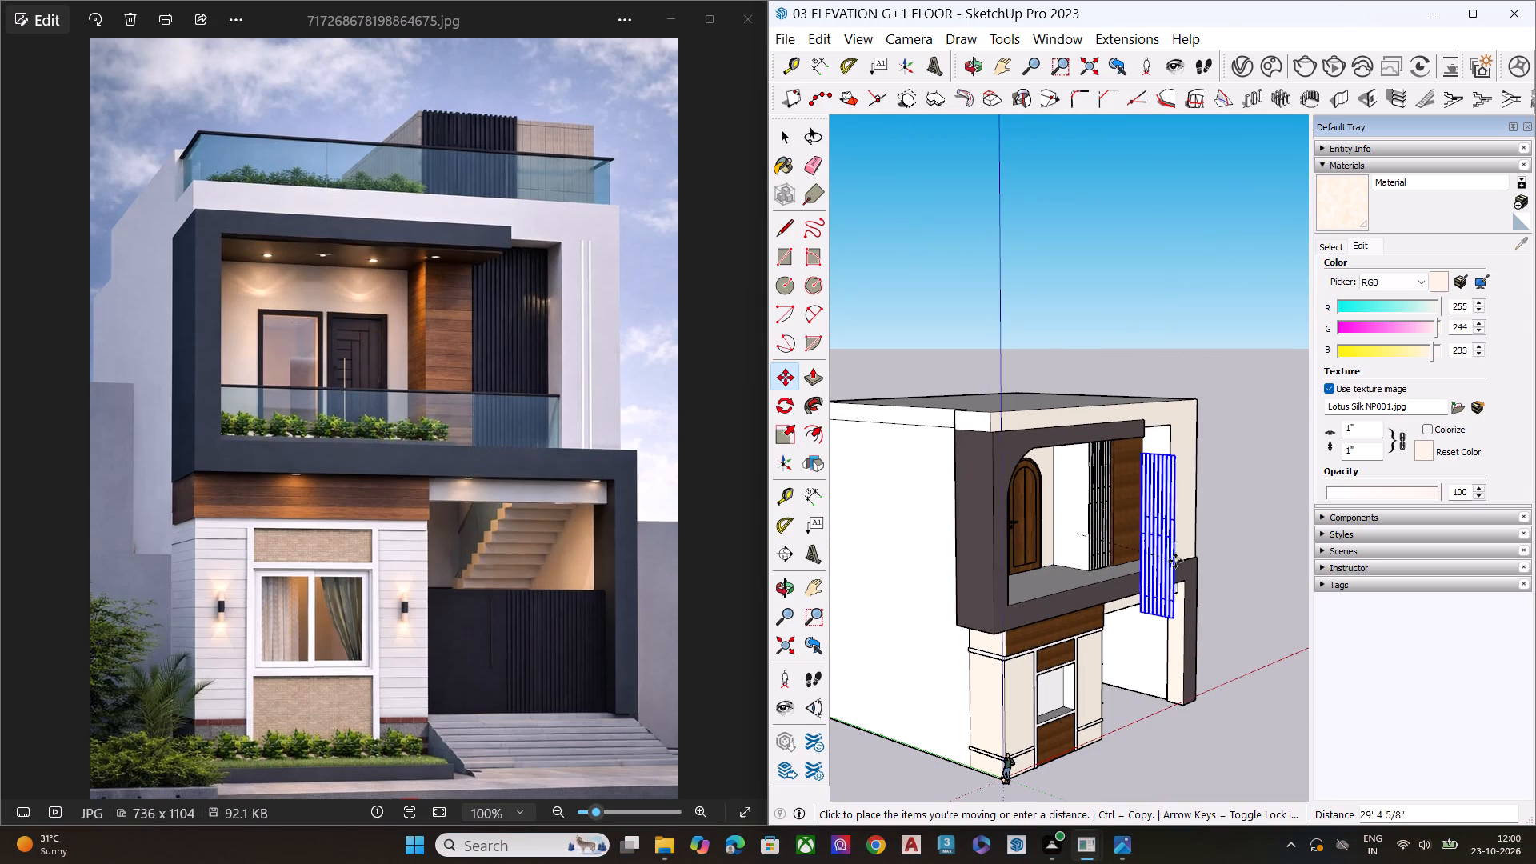
pyautogui.click(1226, 551)
# Examine the front, back and edges of the plank panel copy standing beside the building to check which face is outward.
pyautogui.moveTo(1197, 571); pyautogui.dragTo(1332, 569, button='middle')
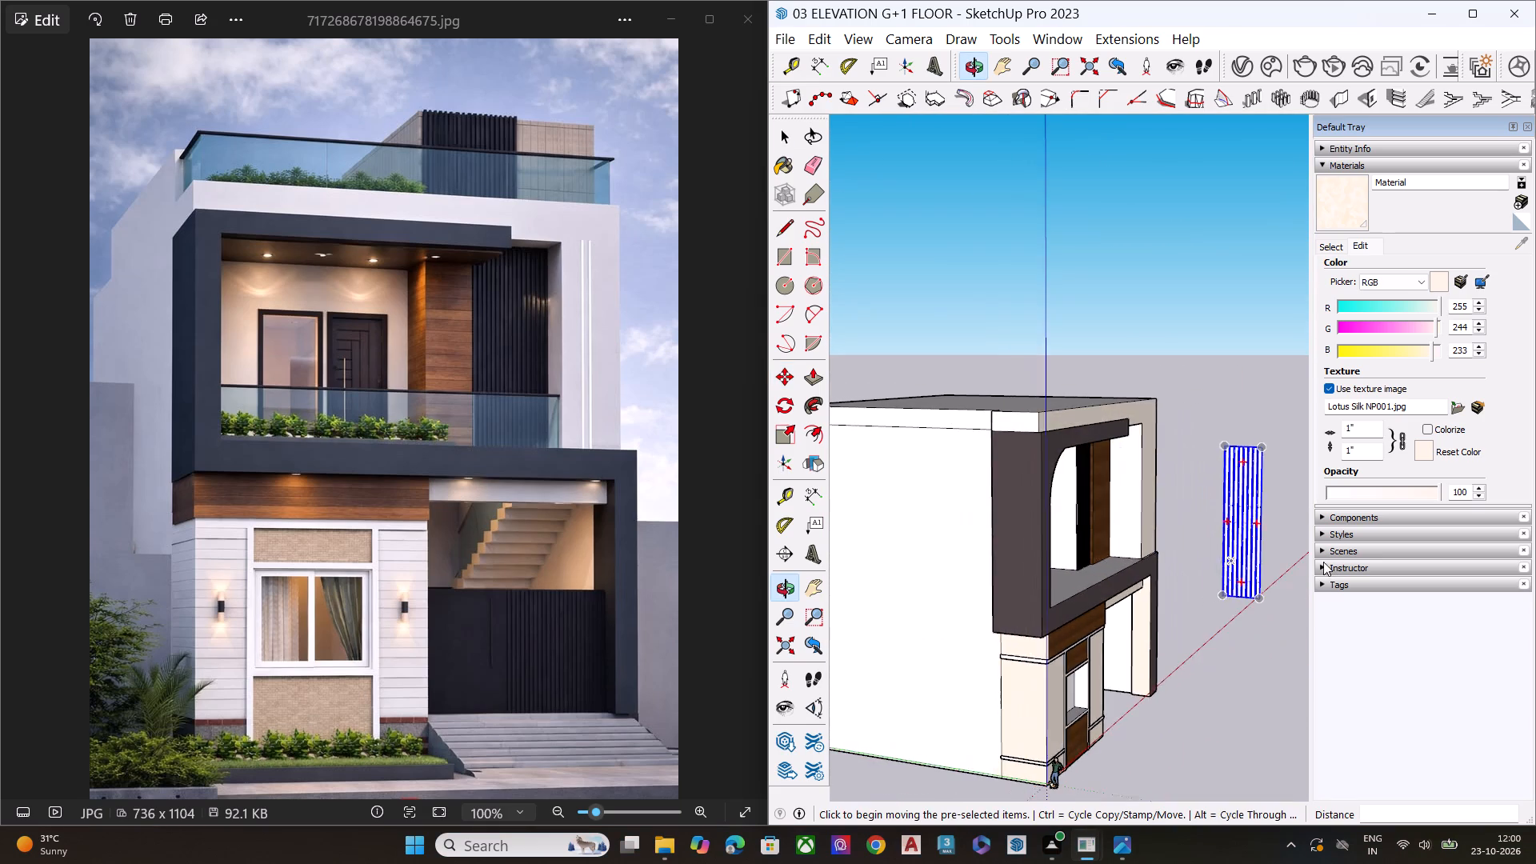
pyautogui.scroll(10, 1230, 489)
pyautogui.scroll(12, 1302, 418)
pyautogui.moveTo(1170, 447); pyautogui.dragTo(1281, 442, button='middle')
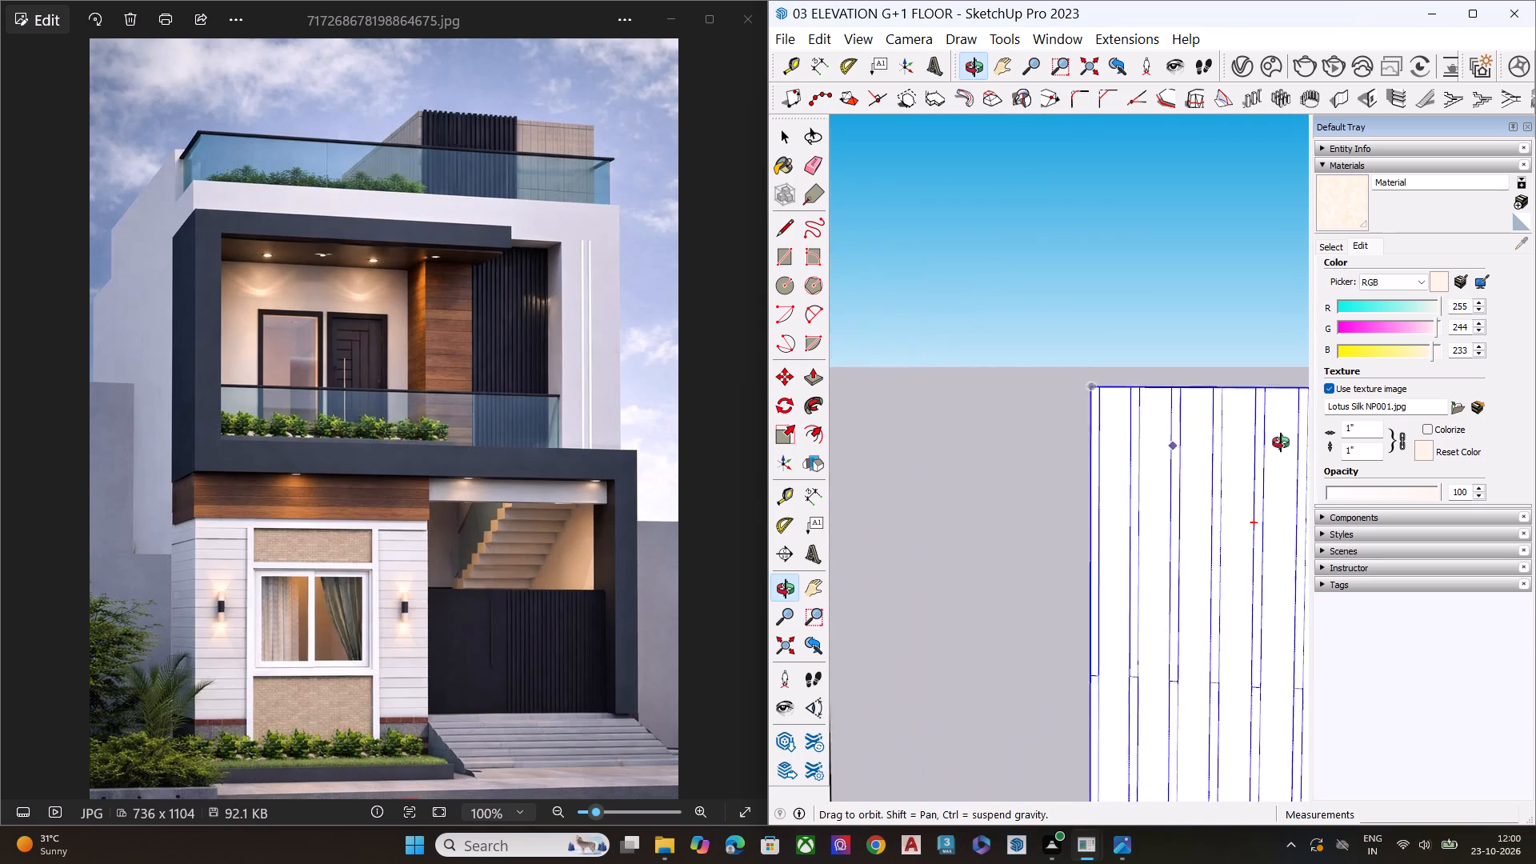
pyautogui.moveTo(1281, 442); pyautogui.dragTo(1535, 381, button='middle')
pyautogui.scroll(8, 990, 506)
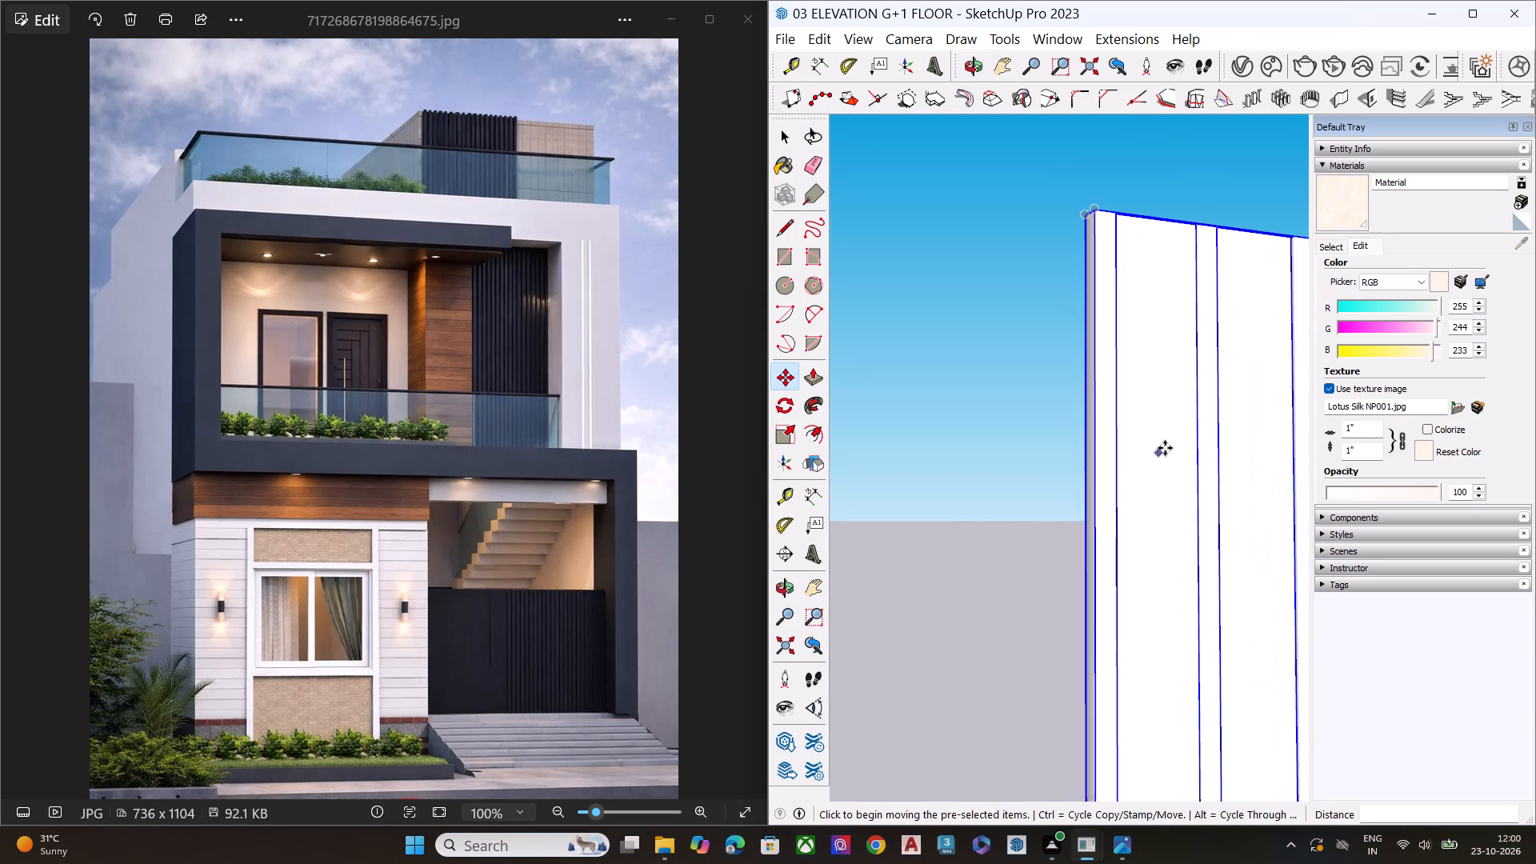
pyautogui.moveTo(1126, 441); pyautogui.dragTo(713, 453, button='middle')
pyautogui.scroll(-2, 898, 369)
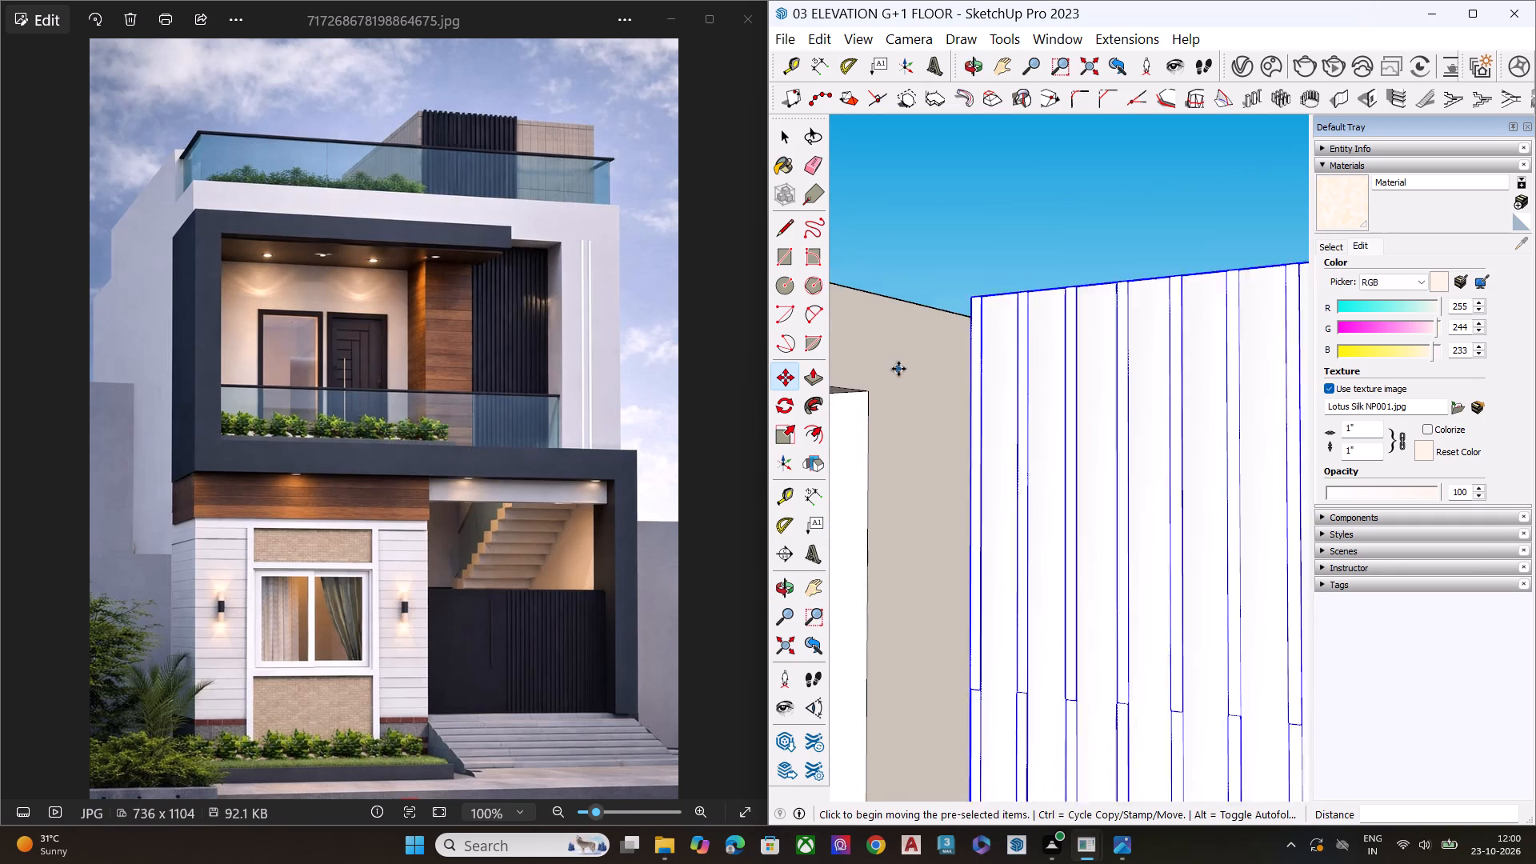
pyautogui.scroll(-14, 898, 369)
pyautogui.moveTo(958, 458); pyautogui.dragTo(986, 523, button='middle')
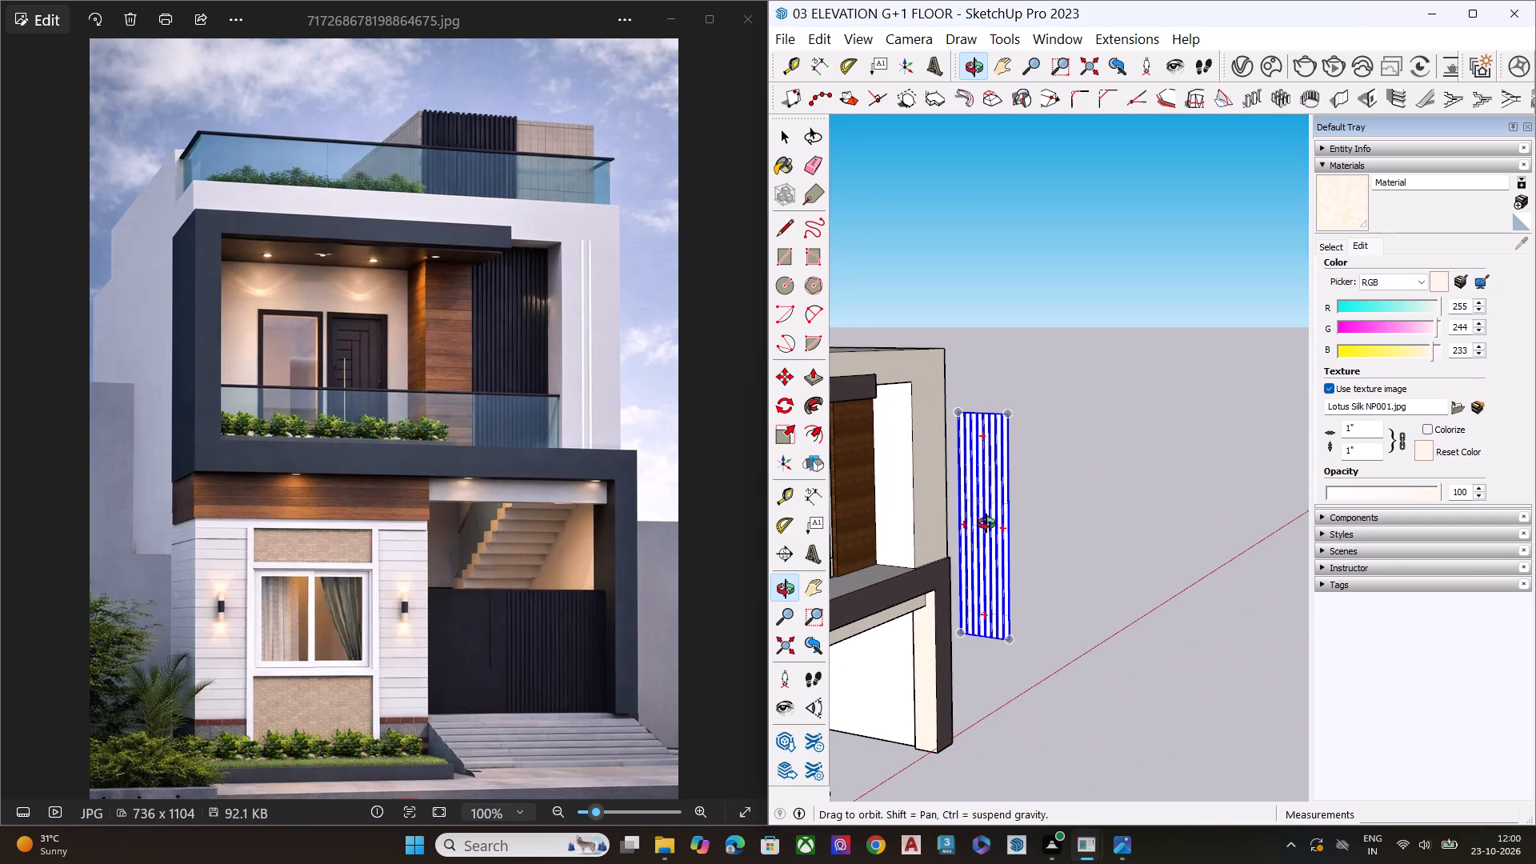
pyautogui.moveTo(986, 523); pyautogui.dragTo(982, 608, button='middle')
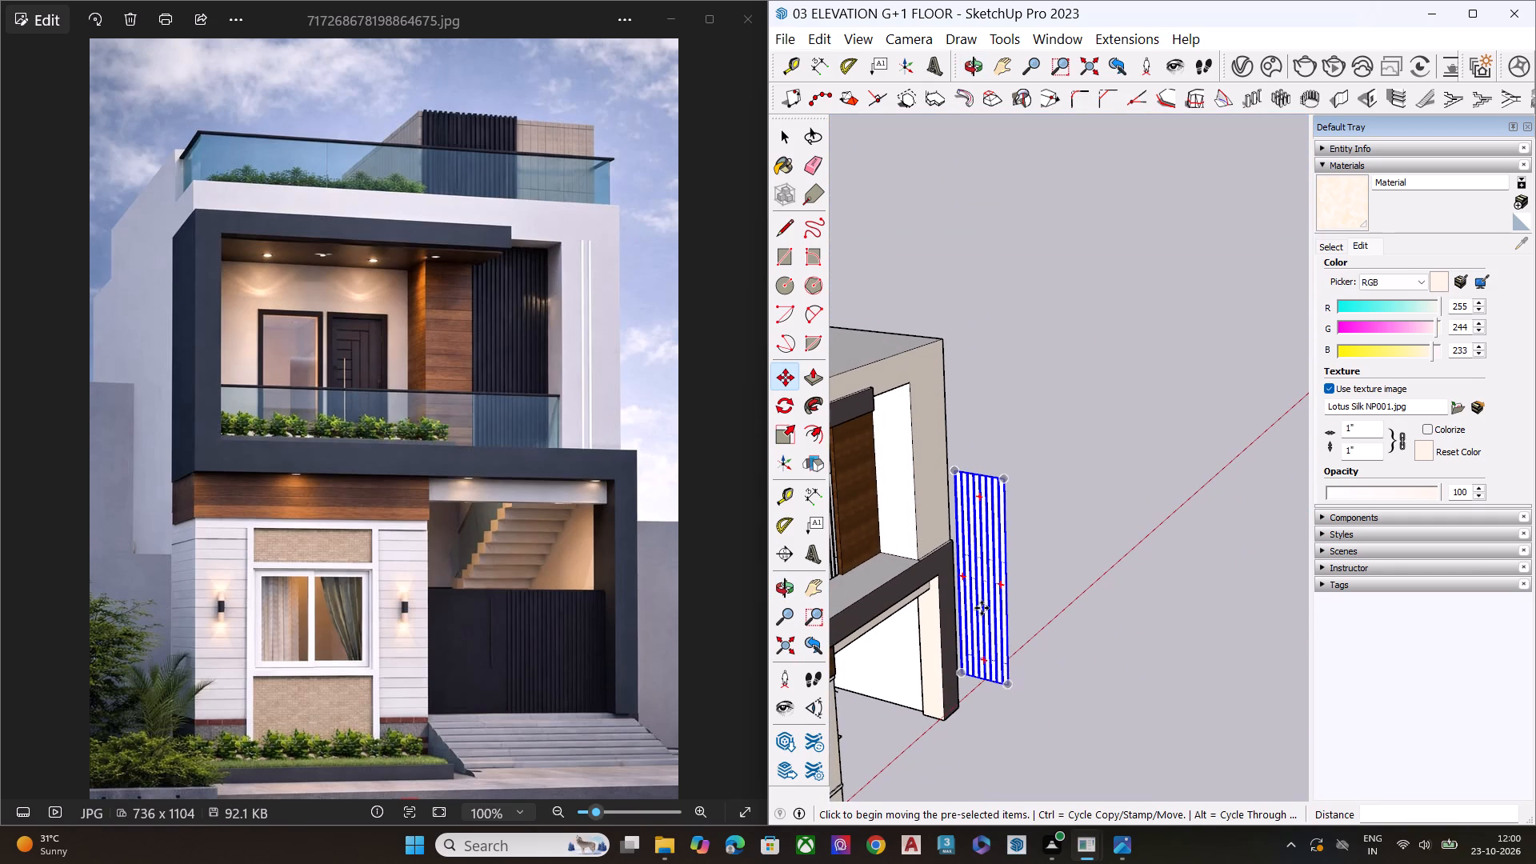
pyautogui.moveTo(959, 599); pyautogui.dragTo(955, 648, button='middle')
pyautogui.scroll(5, 962, 582)
pyautogui.moveTo(993, 542); pyautogui.dragTo(994, 634, button='middle')
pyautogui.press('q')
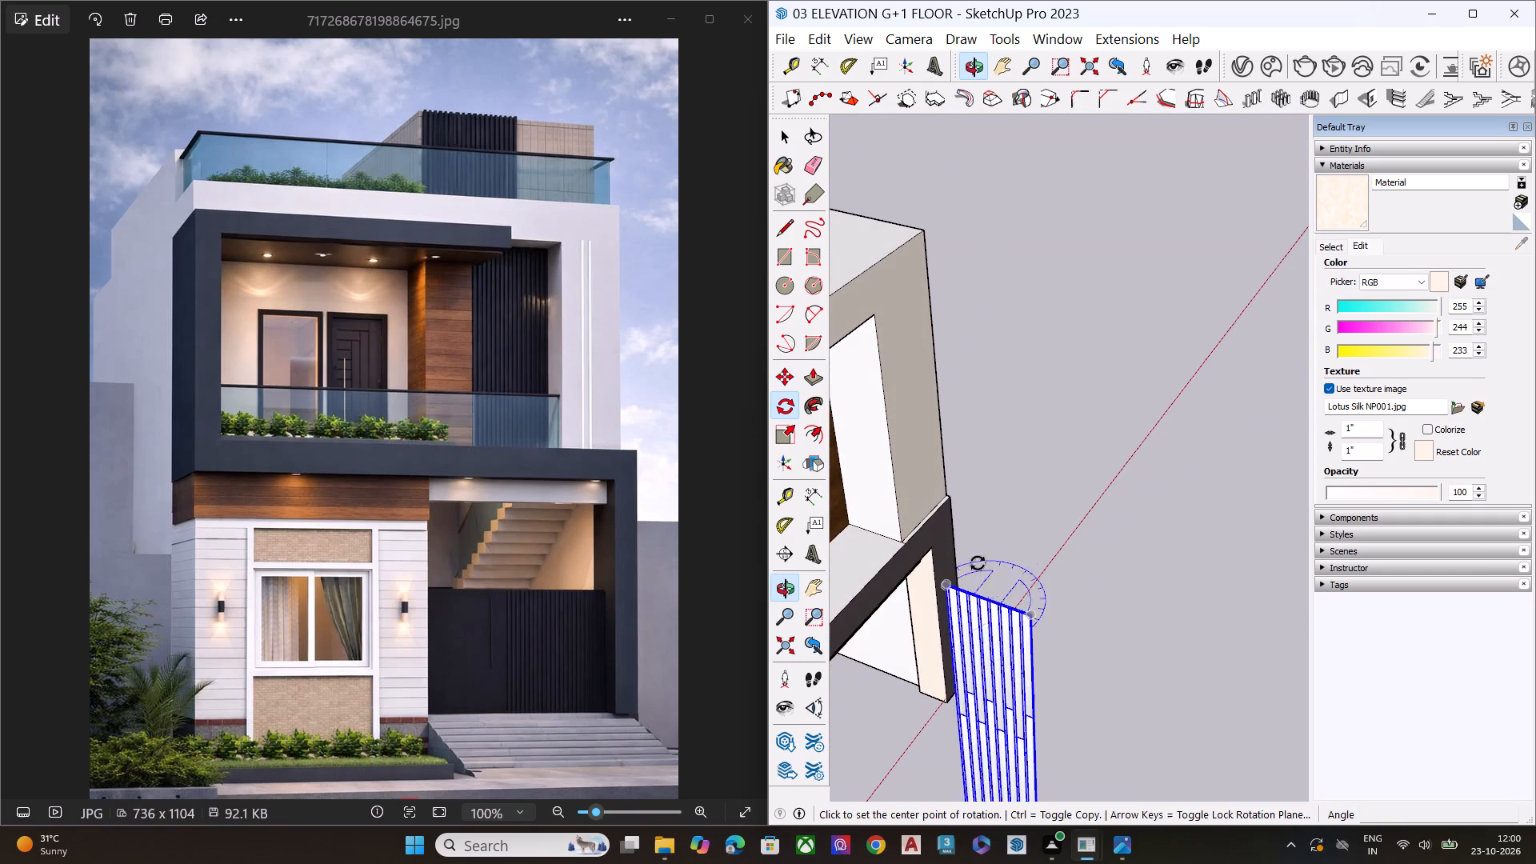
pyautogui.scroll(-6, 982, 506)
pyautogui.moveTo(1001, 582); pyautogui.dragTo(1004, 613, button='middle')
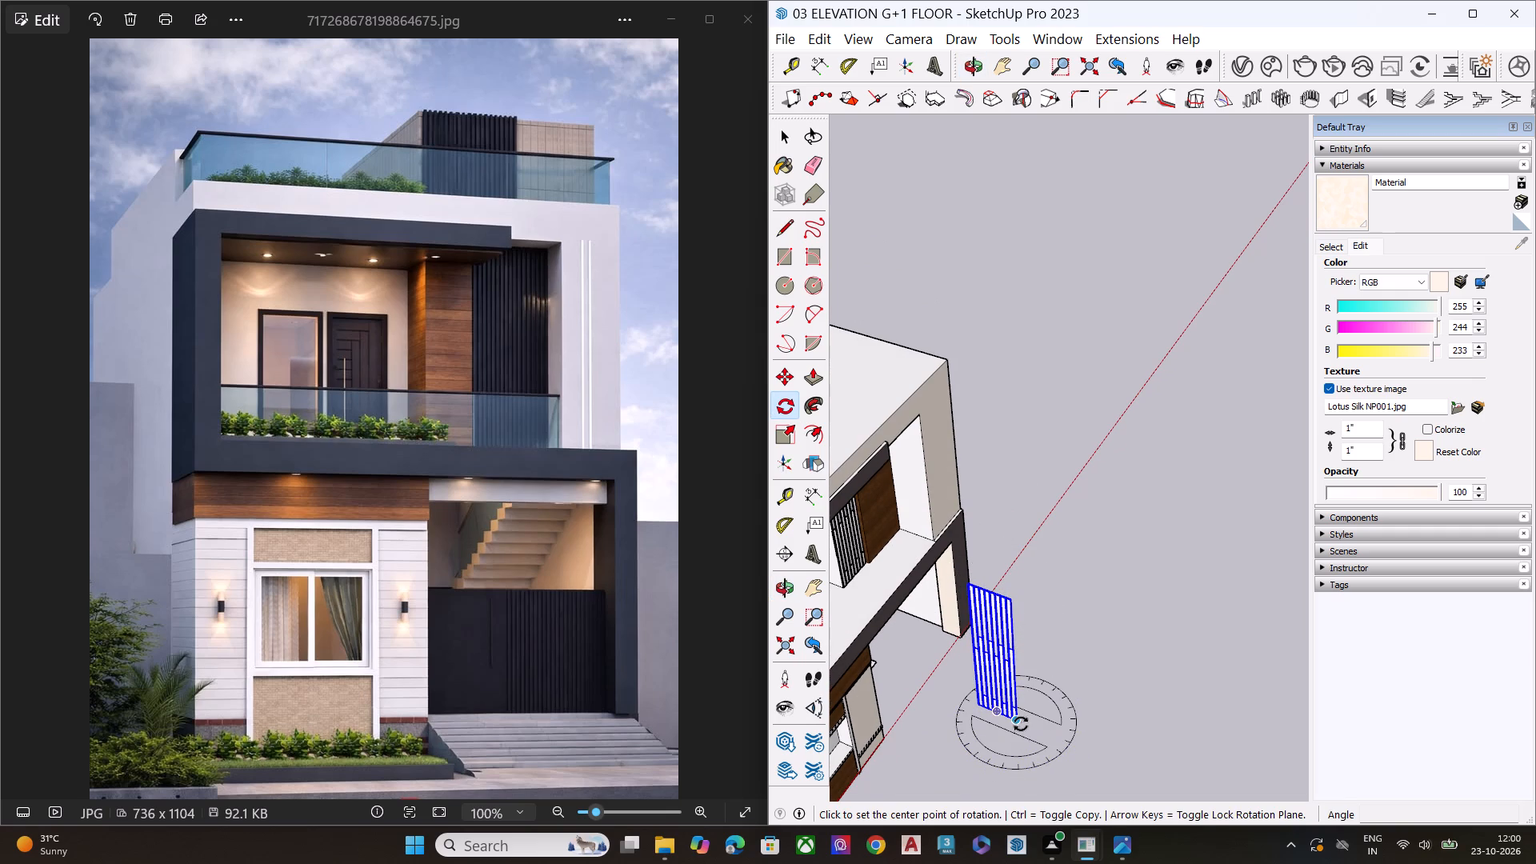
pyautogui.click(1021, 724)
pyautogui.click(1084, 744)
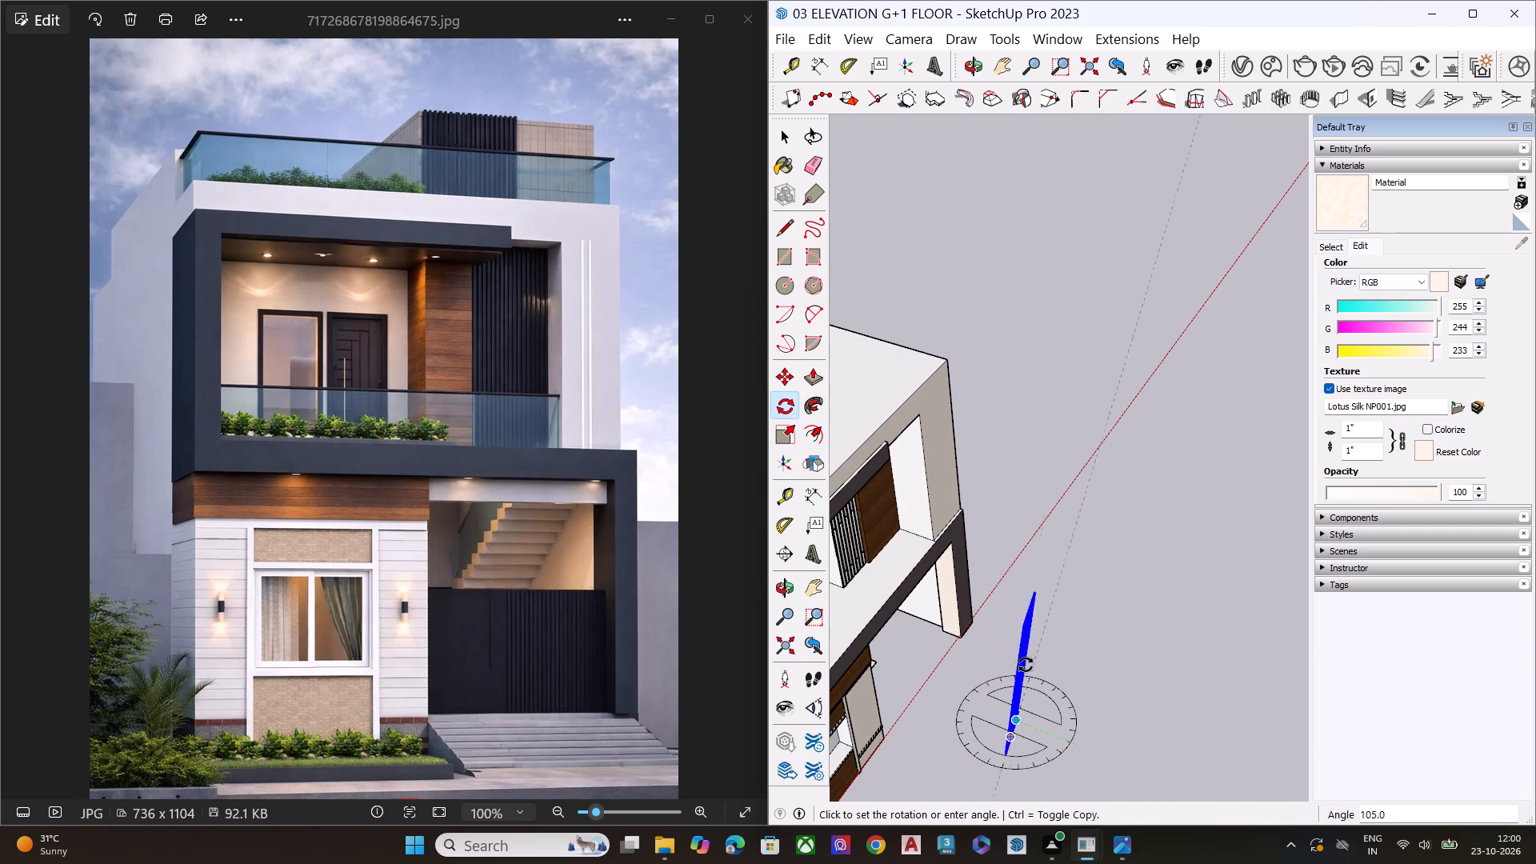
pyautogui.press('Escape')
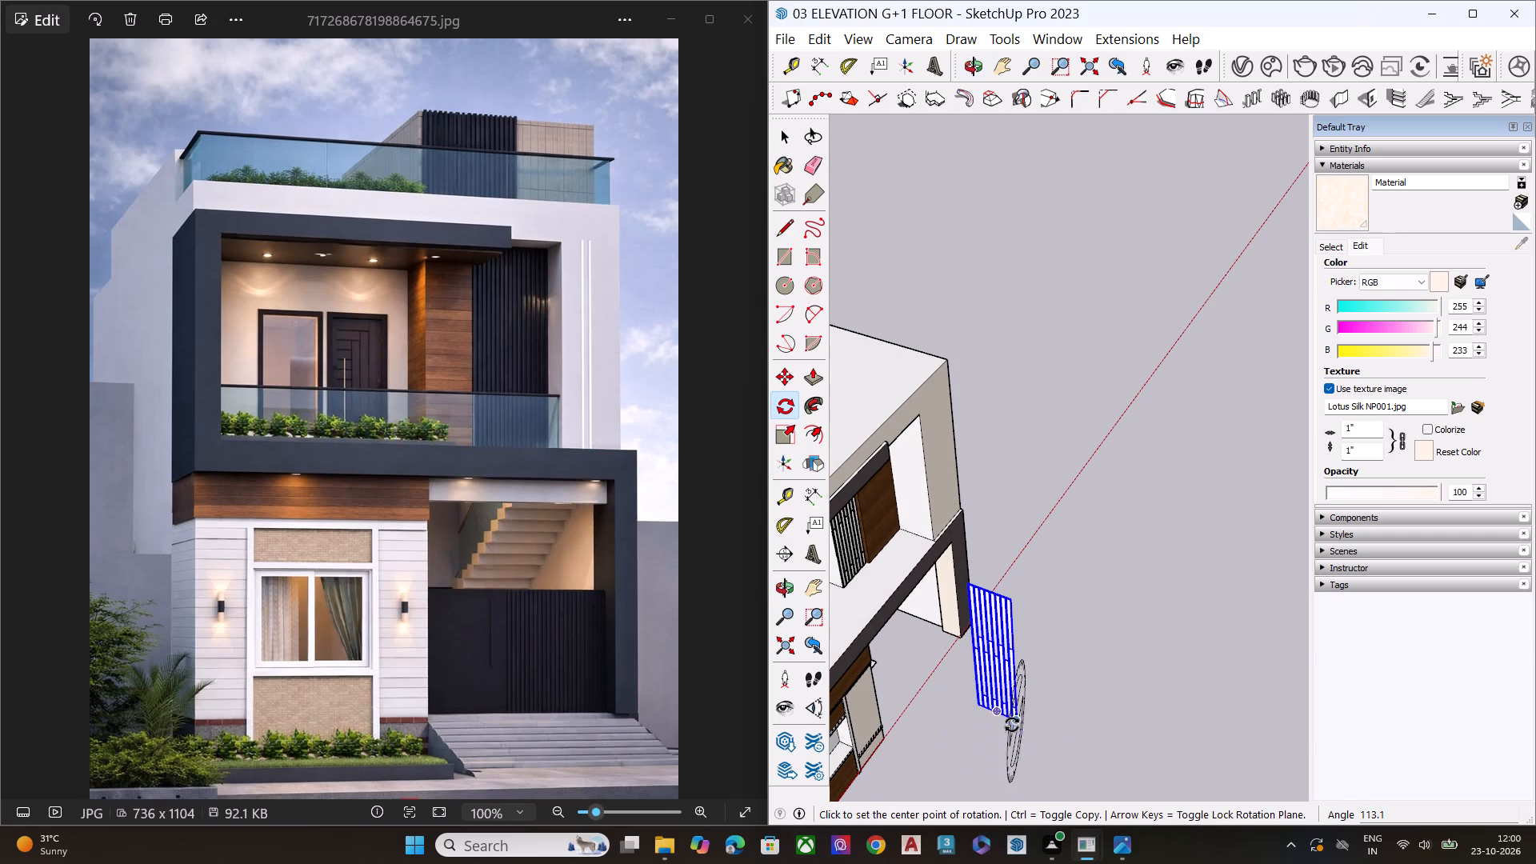
# Rotate the plank panel copy roughly half a turn in the horizontal plane about a point just outside its bottom corner.
pyautogui.click(1030, 731)
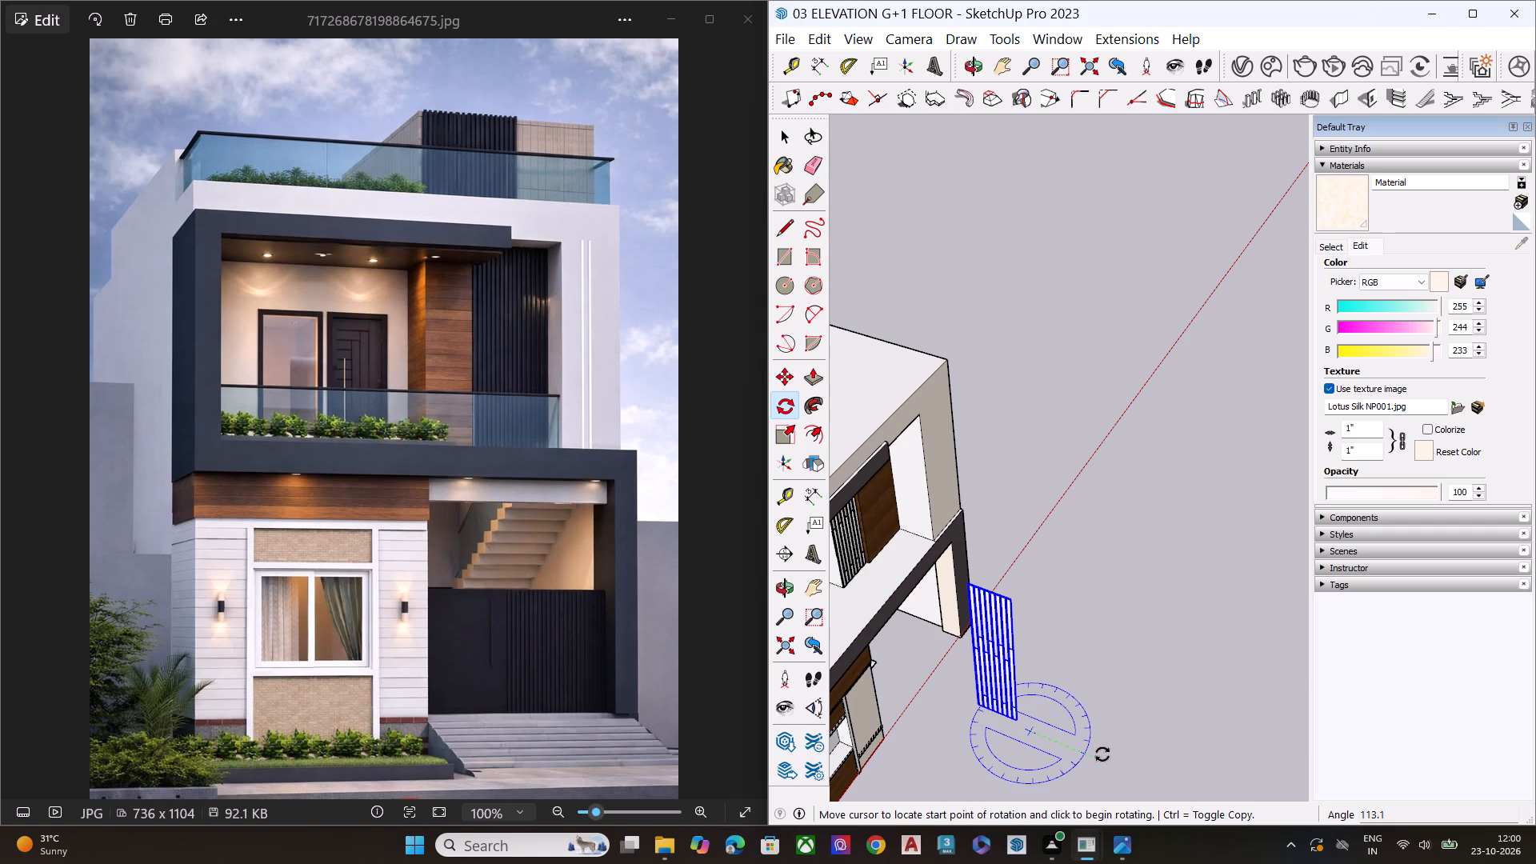
pyautogui.click(1102, 754)
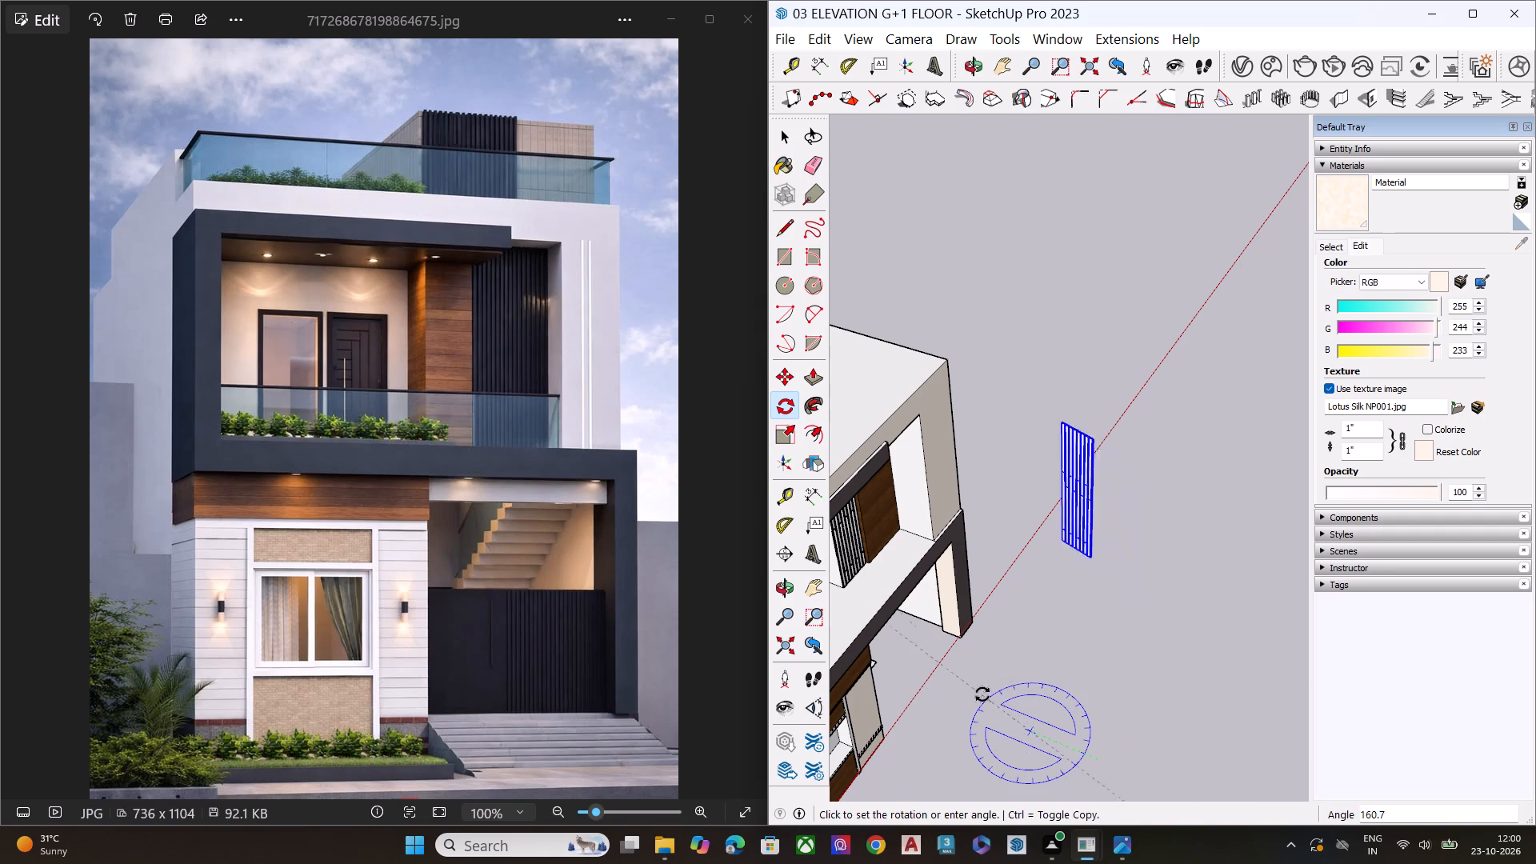
pyautogui.click(976, 704)
pyautogui.press('space')
# Examine the rotated plank panel's grooves, plank joints and side edges up close from both sides.
pyautogui.scroll(7, 1095, 448)
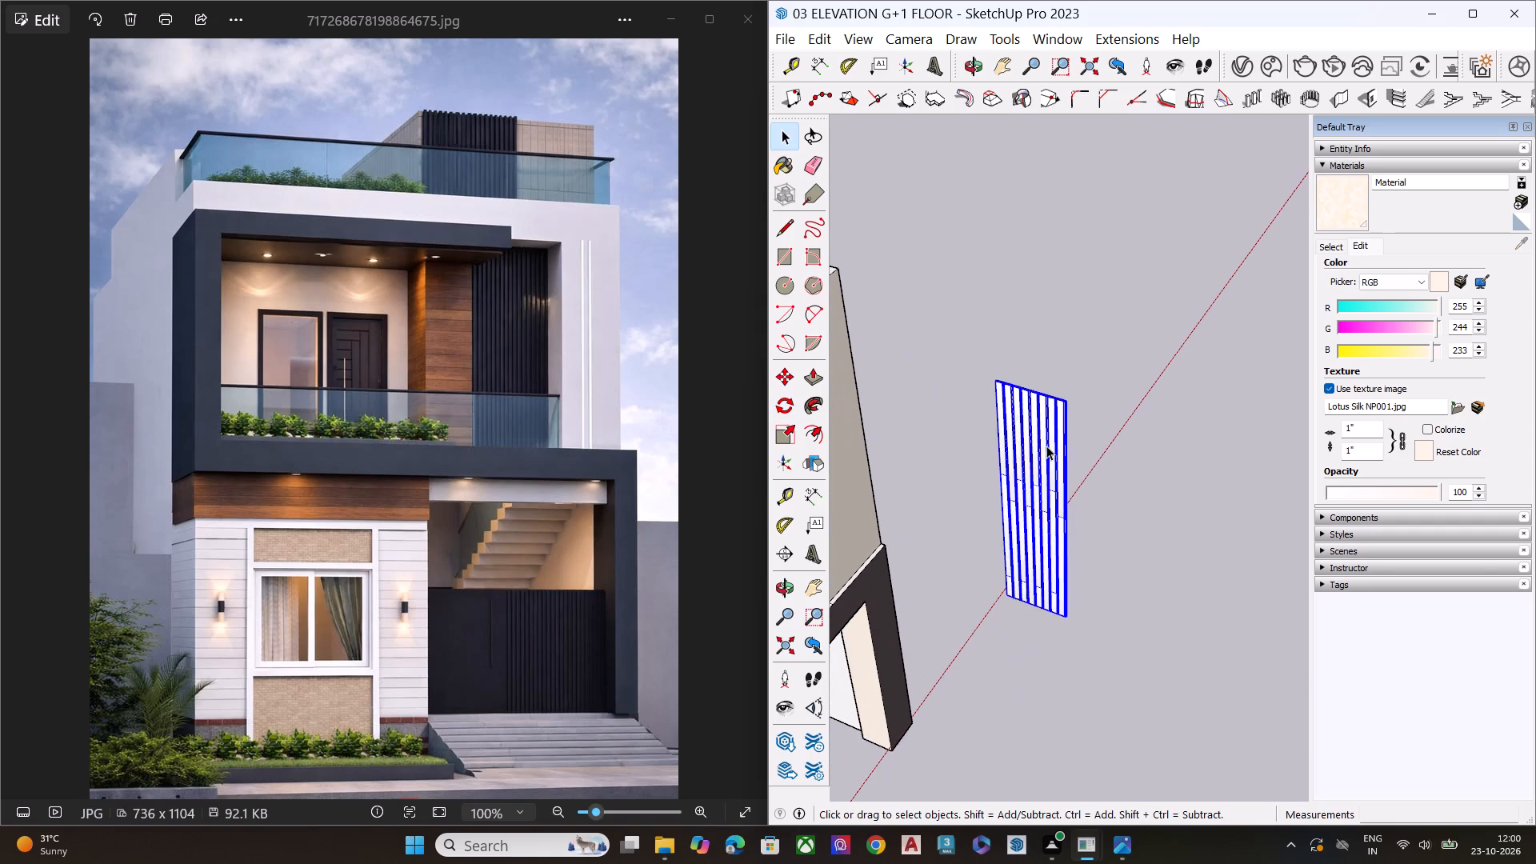
pyautogui.scroll(-1, 1046, 438)
pyautogui.scroll(8, 1046, 438)
pyautogui.moveTo(1057, 415); pyautogui.dragTo(816, 351, button='middle')
pyautogui.scroll(10, 978, 327)
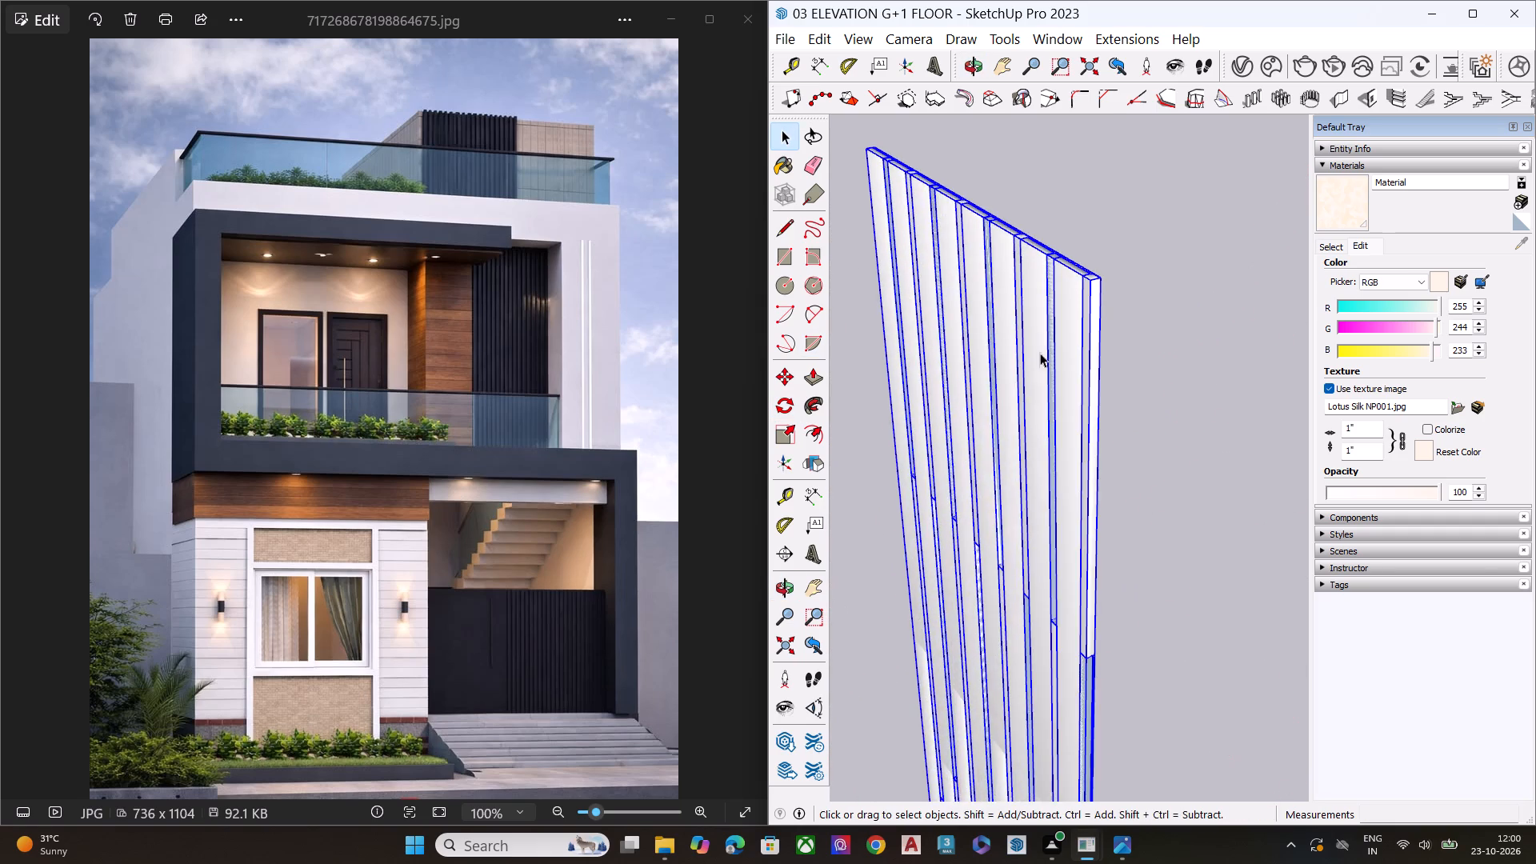
pyautogui.moveTo(1083, 358); pyautogui.dragTo(1380, 517, button='middle')
pyautogui.scroll(1, 1081, 355)
pyautogui.scroll(-9, 1216, 511)
pyautogui.moveTo(1054, 541); pyautogui.dragTo(1232, 475, button='middle')
pyautogui.scroll(9, 1171, 534)
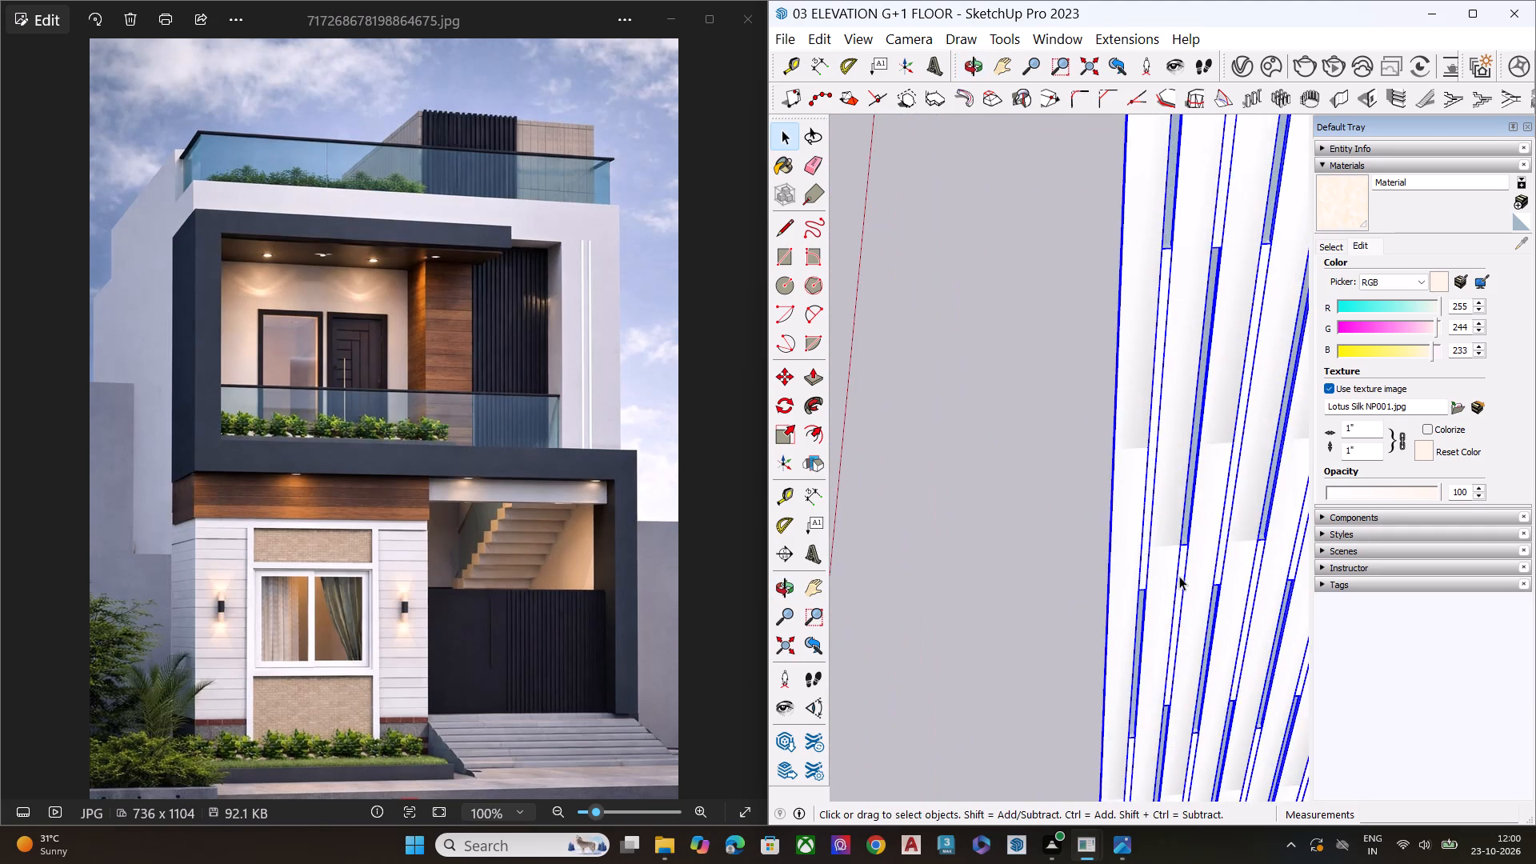
pyautogui.moveTo(1184, 568); pyautogui.dragTo(1535, 330, button='middle')
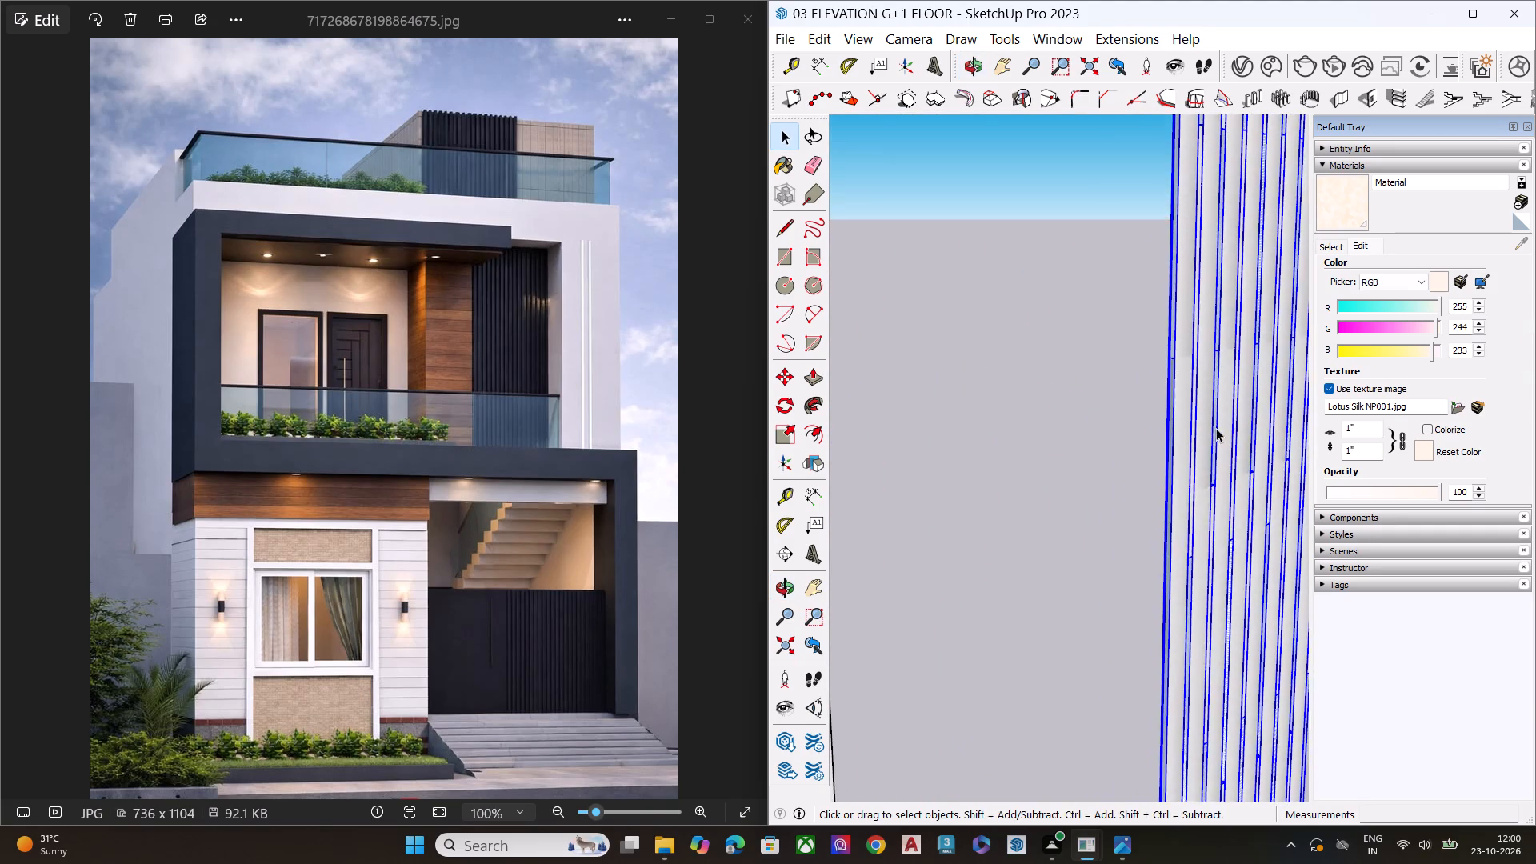
pyautogui.scroll(5, 1215, 428)
pyautogui.scroll(-1, 1207, 414)
pyautogui.scroll(2, 1207, 414)
pyautogui.moveTo(1111, 441); pyautogui.dragTo(1098, 430, button='middle')
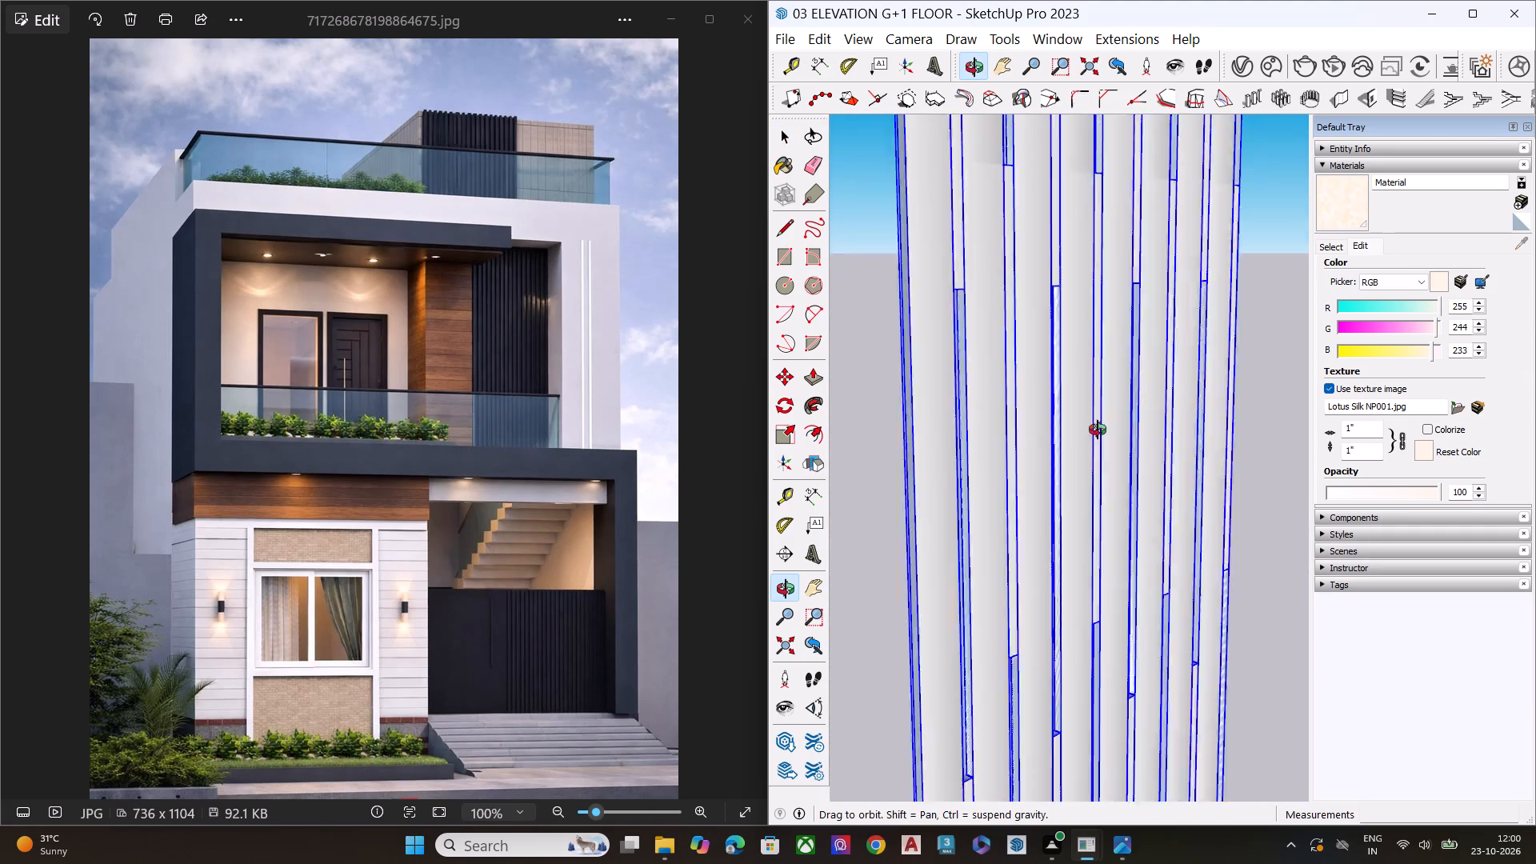
pyautogui.moveTo(1098, 430); pyautogui.dragTo(1113, 417, button='middle')
pyautogui.scroll(1, 1113, 417)
pyautogui.scroll(-1, 1138, 524)
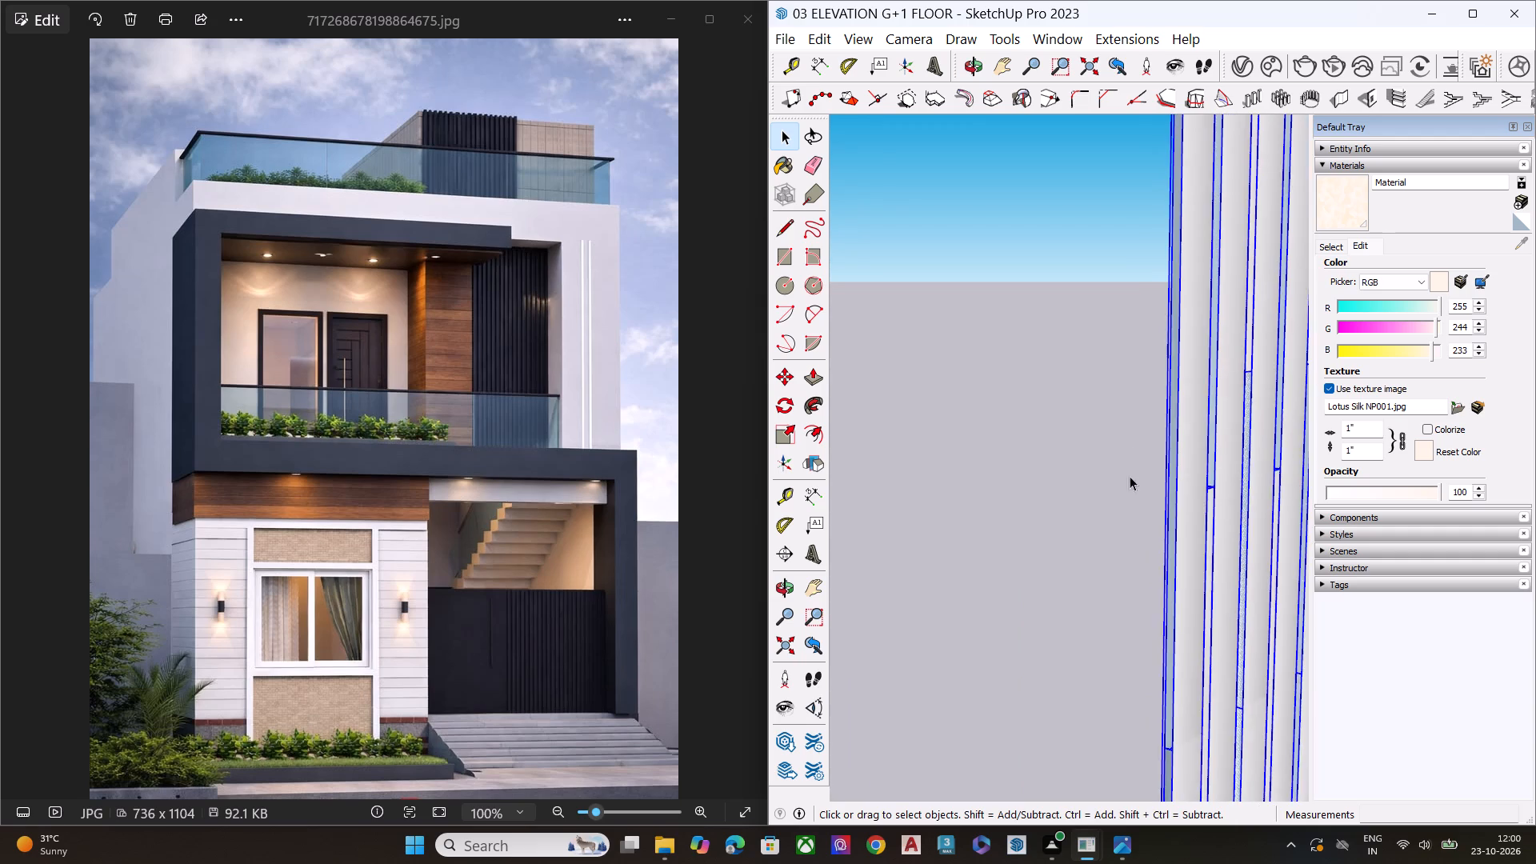
pyautogui.scroll(-5, 1132, 446)
pyautogui.scroll(10, 1120, 604)
pyautogui.scroll(8, 1229, 569)
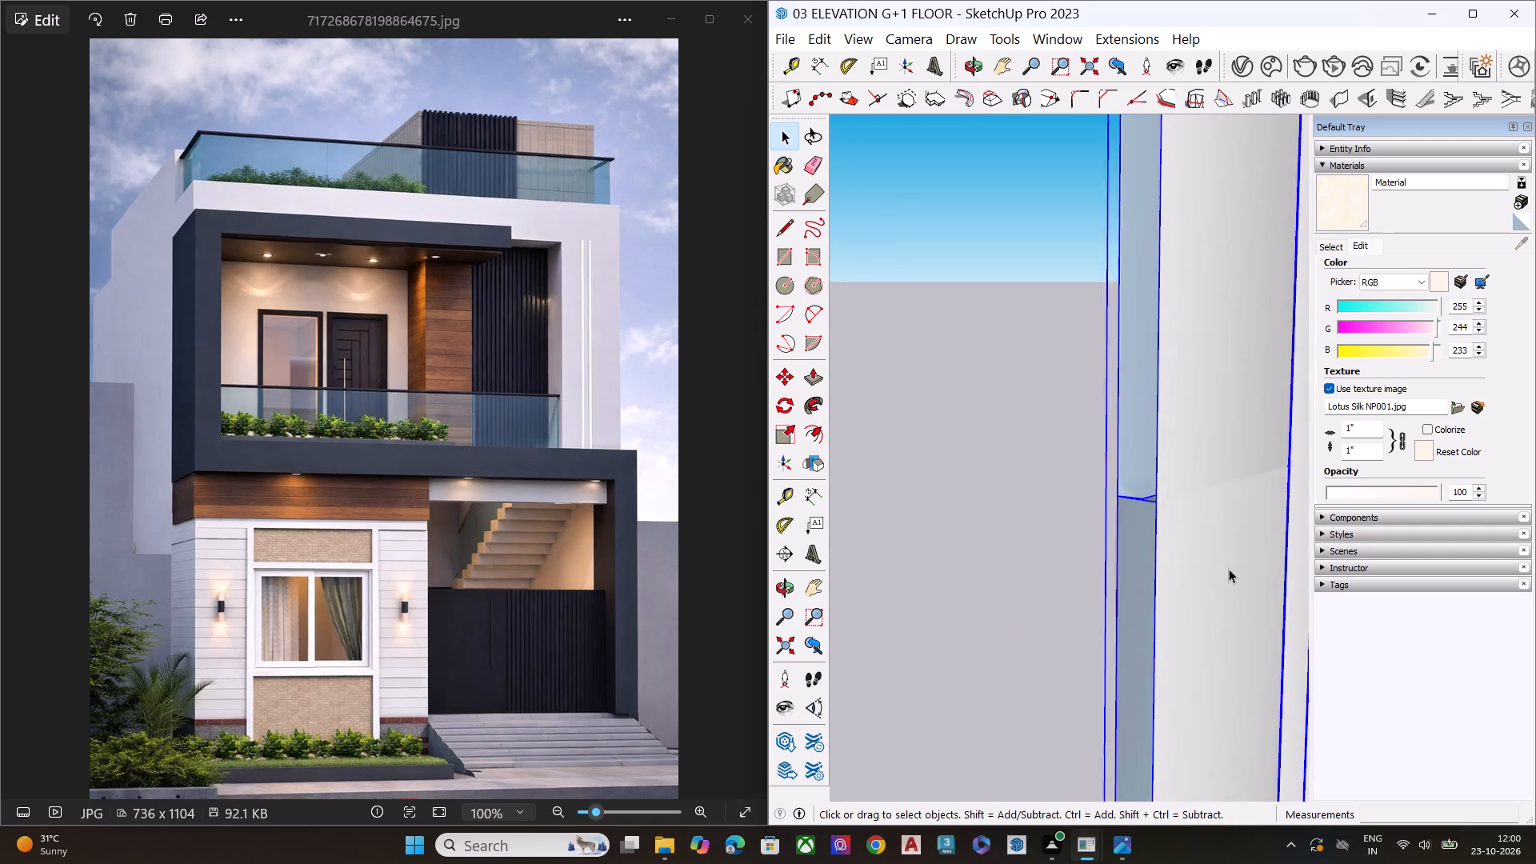
pyautogui.scroll(3, 1229, 569)
pyautogui.moveTo(1133, 581); pyautogui.dragTo(1410, 495, button='middle')
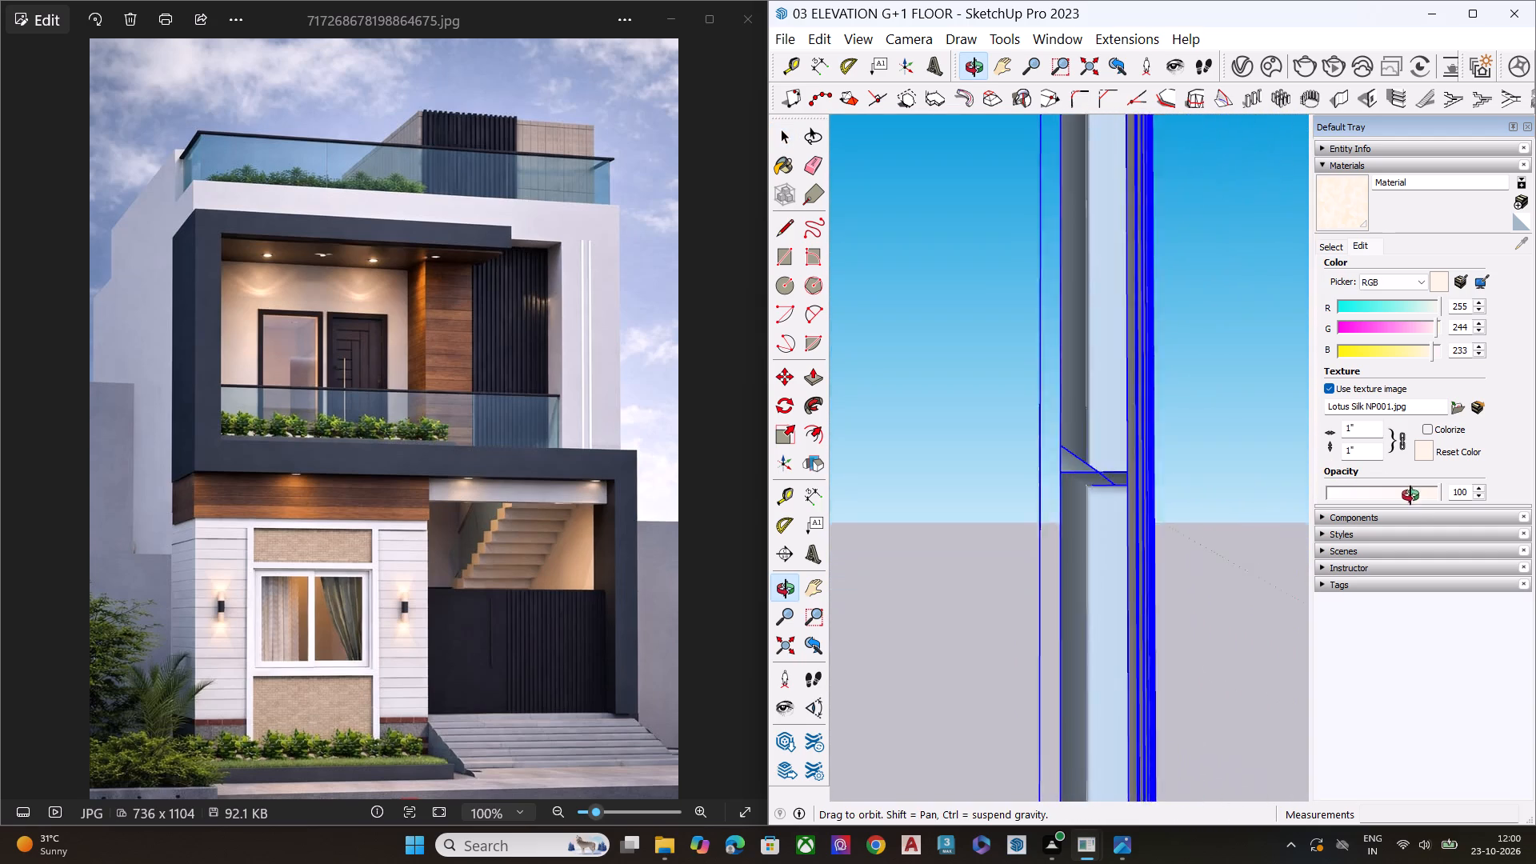
pyautogui.moveTo(1410, 495); pyautogui.dragTo(1125, 670, button='middle')
pyautogui.scroll(-2, 975, 526)
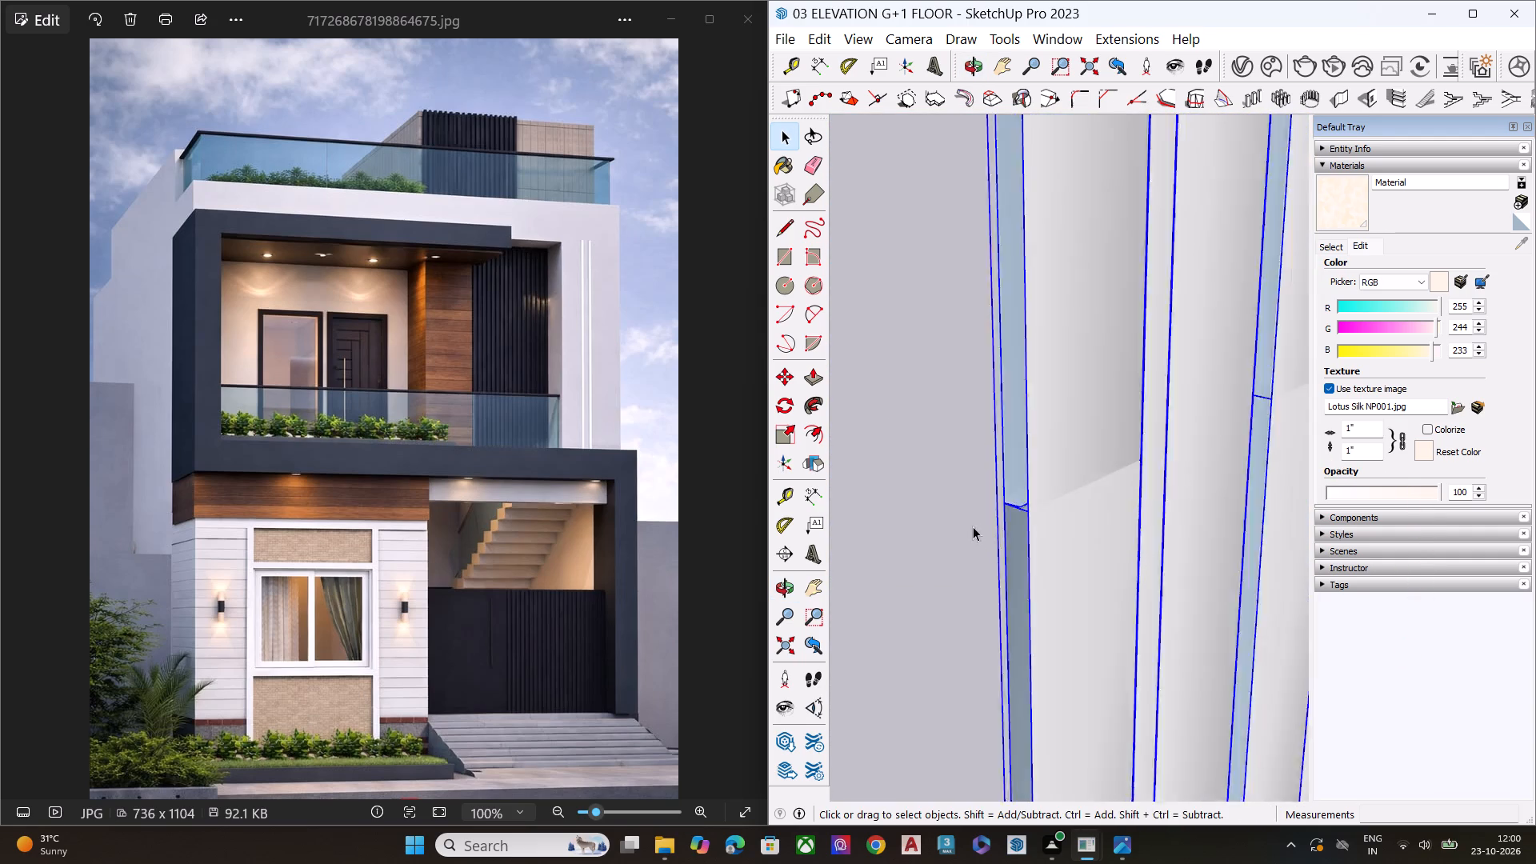
pyautogui.scroll(-4, 973, 526)
pyautogui.moveTo(1058, 523); pyautogui.dragTo(786, 500, button='middle')
pyautogui.scroll(2, 763, 500)
pyautogui.scroll(-10, 1015, 505)
pyautogui.scroll(-1, 1079, 561)
pyautogui.scroll(5, 1078, 566)
pyautogui.scroll(-4, 1078, 570)
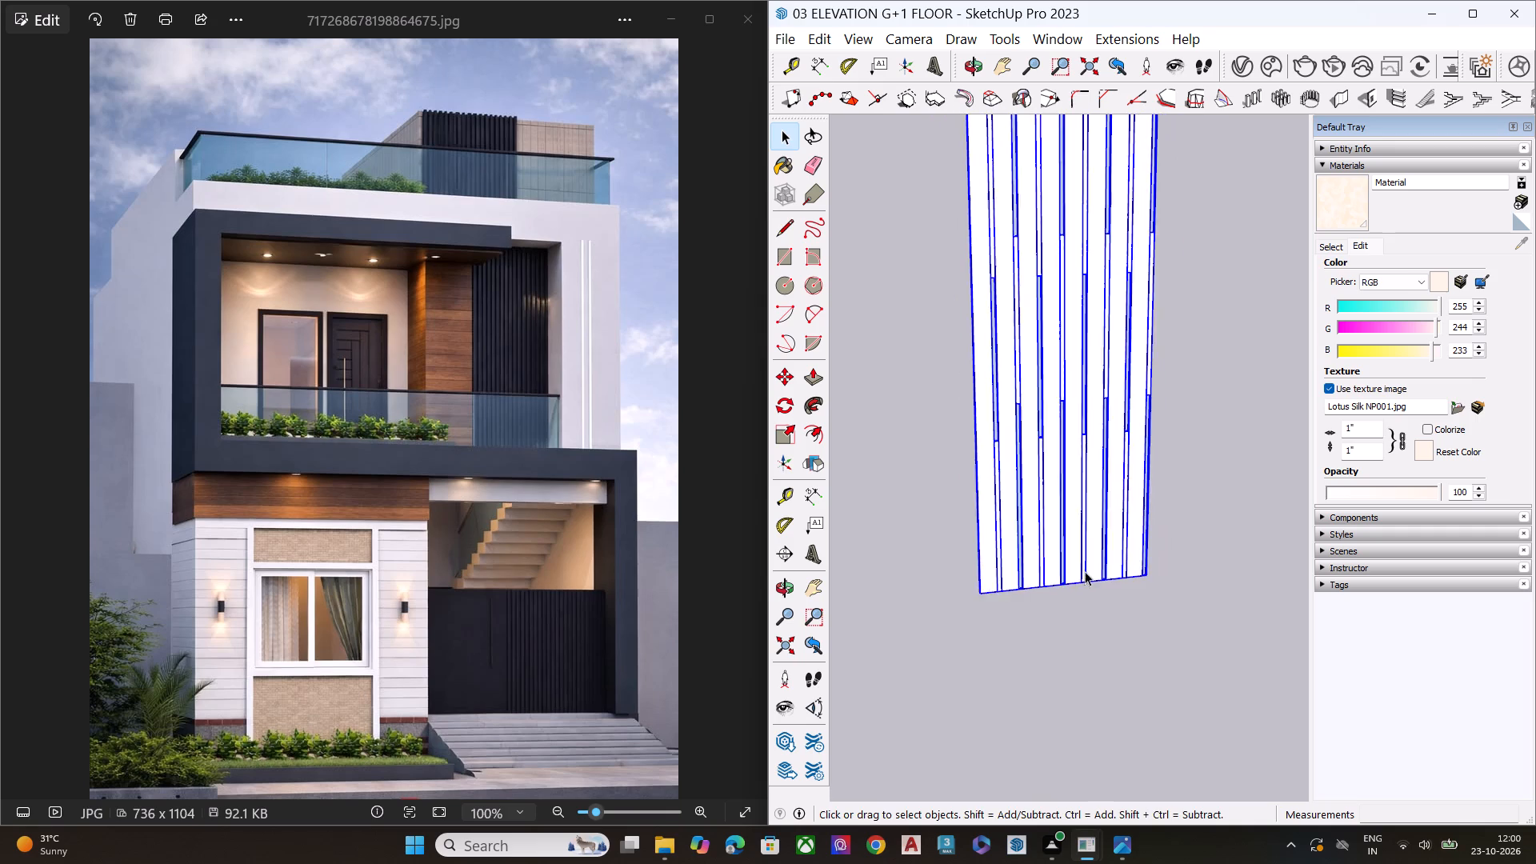
# Examine the rotated plank panel's end profile and bottom edge to compare its flat and grooved sides.
pyautogui.moveTo(1089, 572); pyautogui.dragTo(951, 792, button='middle')
pyautogui.scroll(1, 1058, 454)
pyautogui.moveTo(1061, 450); pyautogui.dragTo(1021, 692, button='middle')
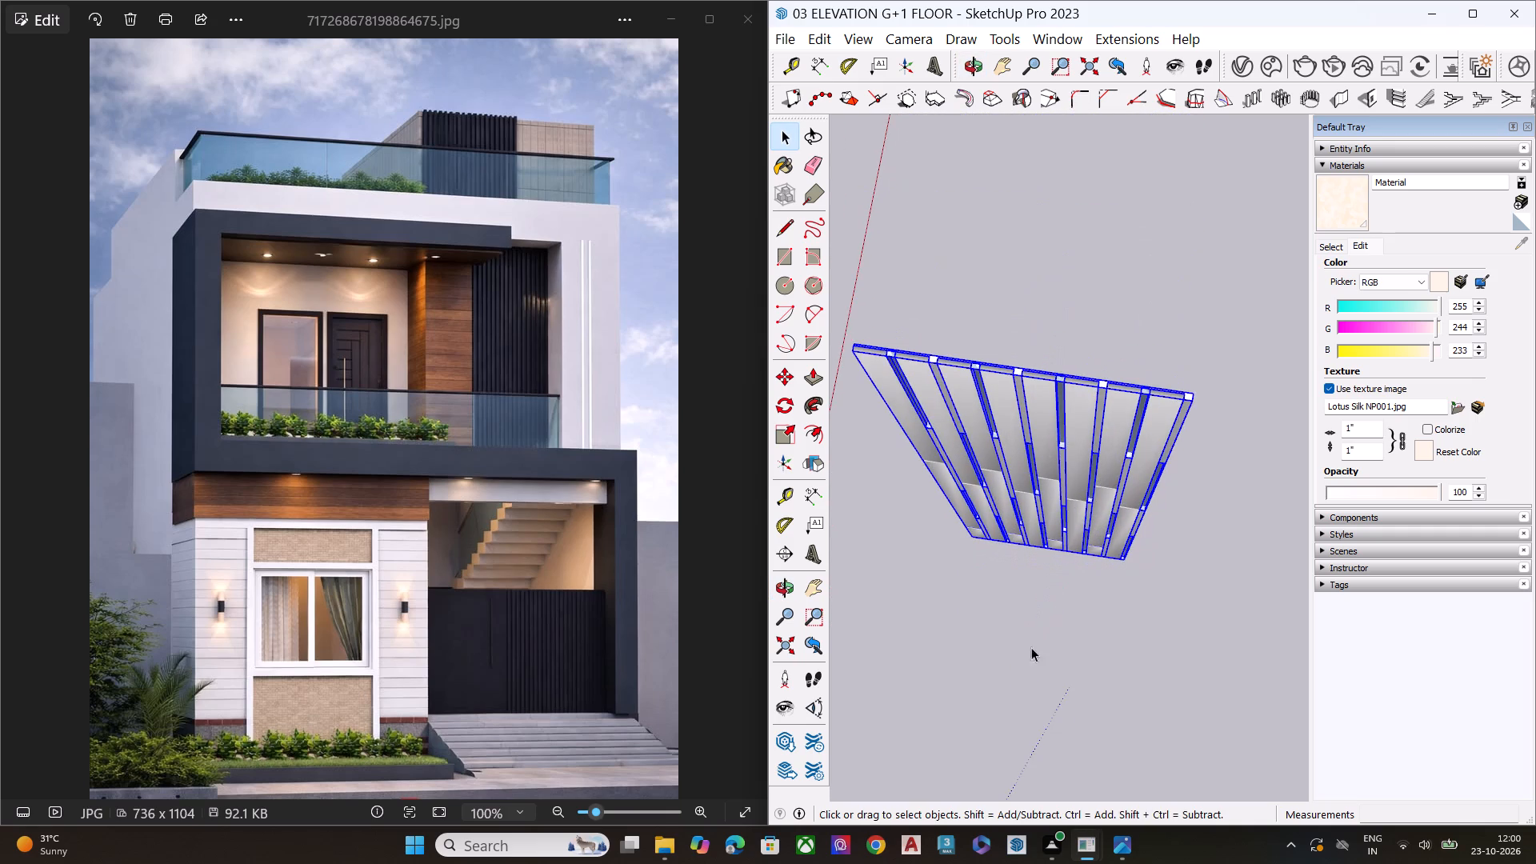
pyautogui.scroll(1, 1052, 611)
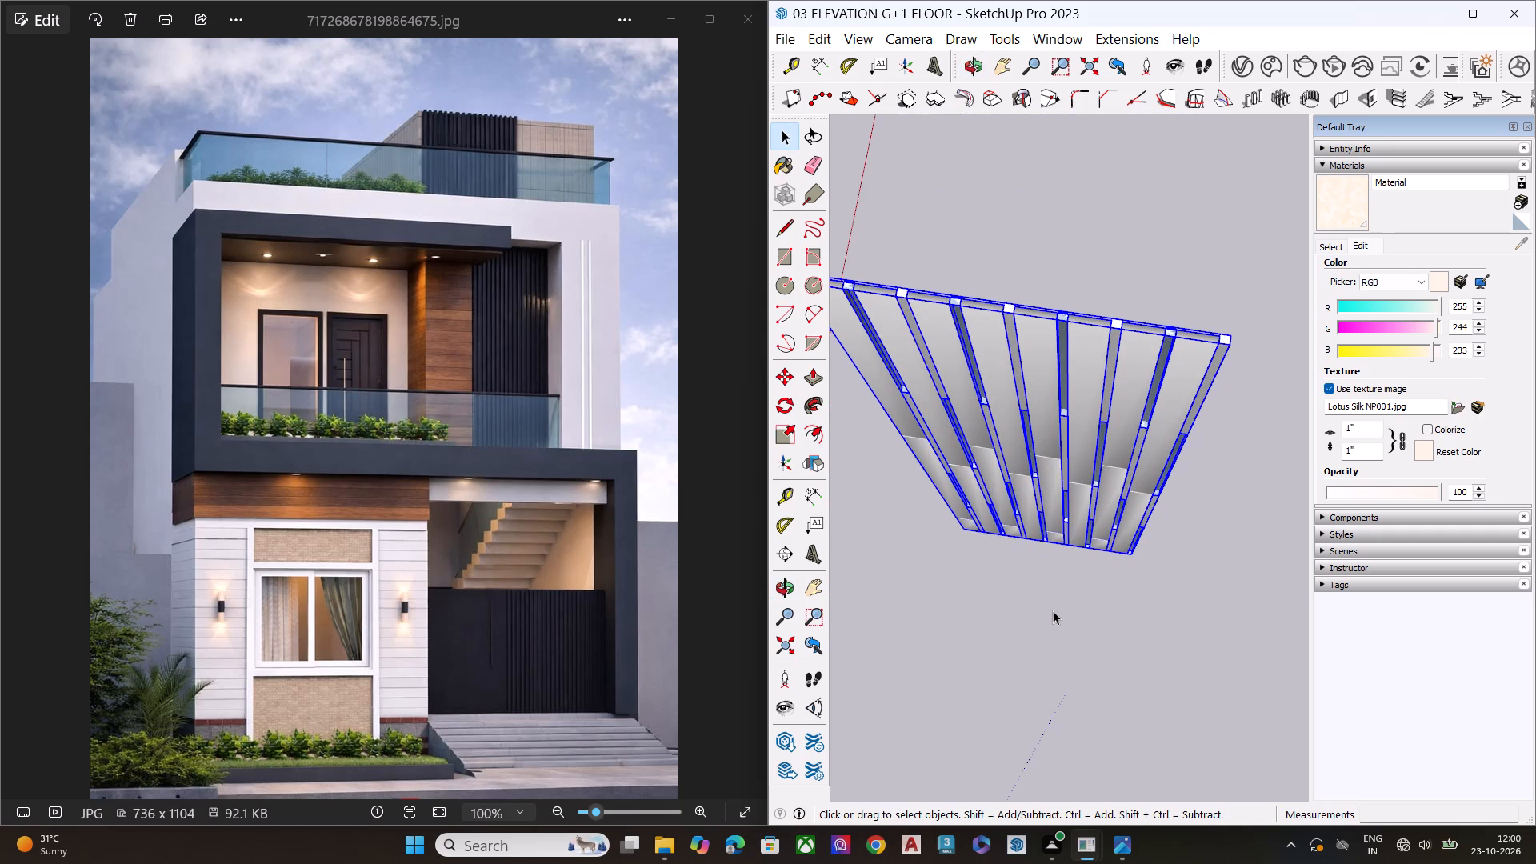
pyautogui.scroll(2, 1066, 586)
pyautogui.moveTo(1081, 535); pyautogui.dragTo(1058, 516, button='middle')
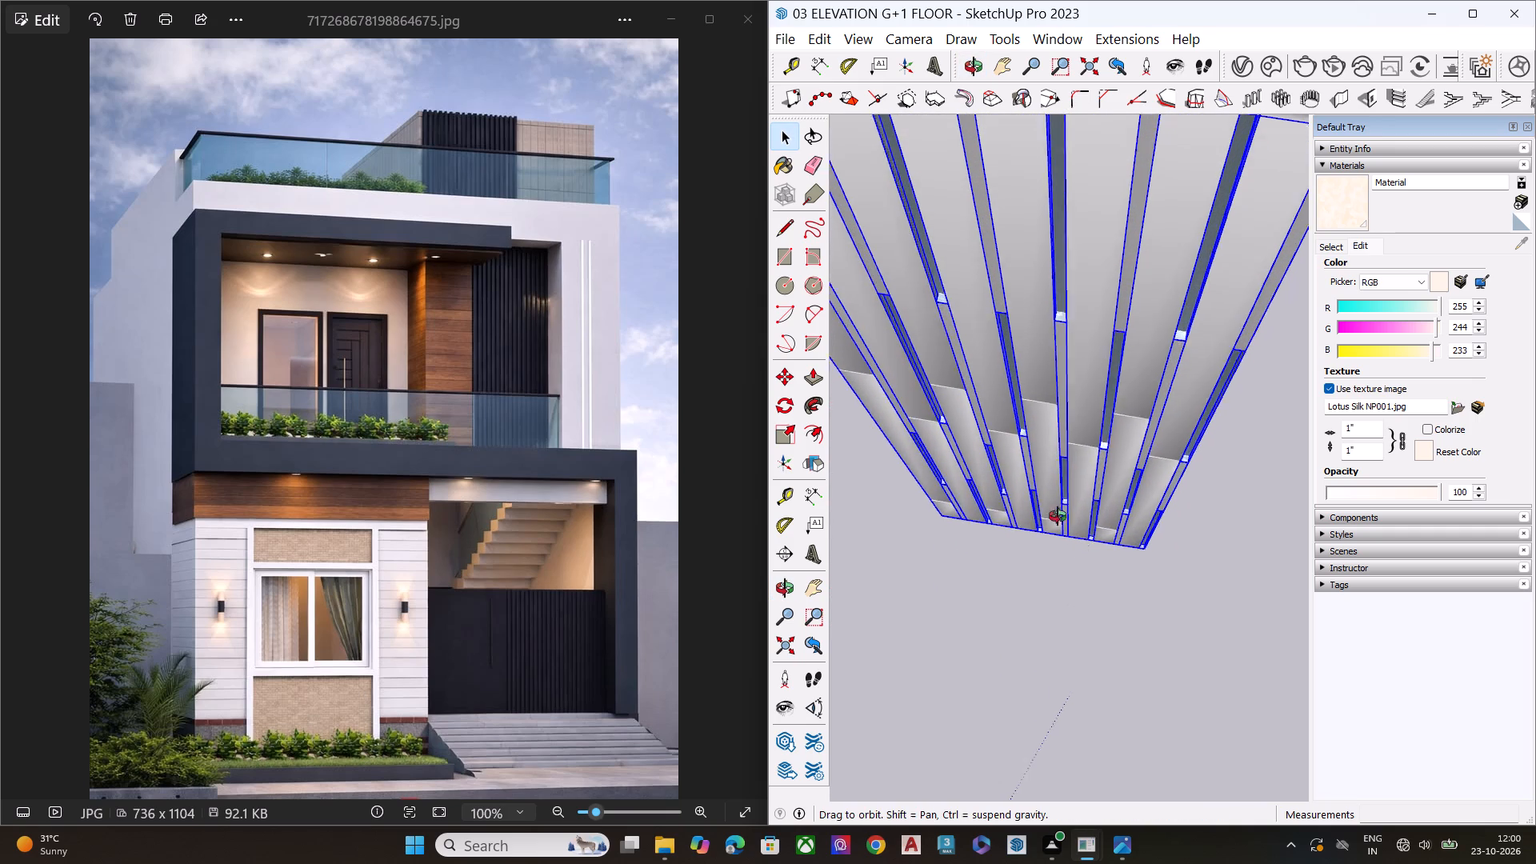
pyautogui.moveTo(1058, 516); pyautogui.dragTo(814, 402, button='middle')
pyautogui.scroll(10, 1048, 484)
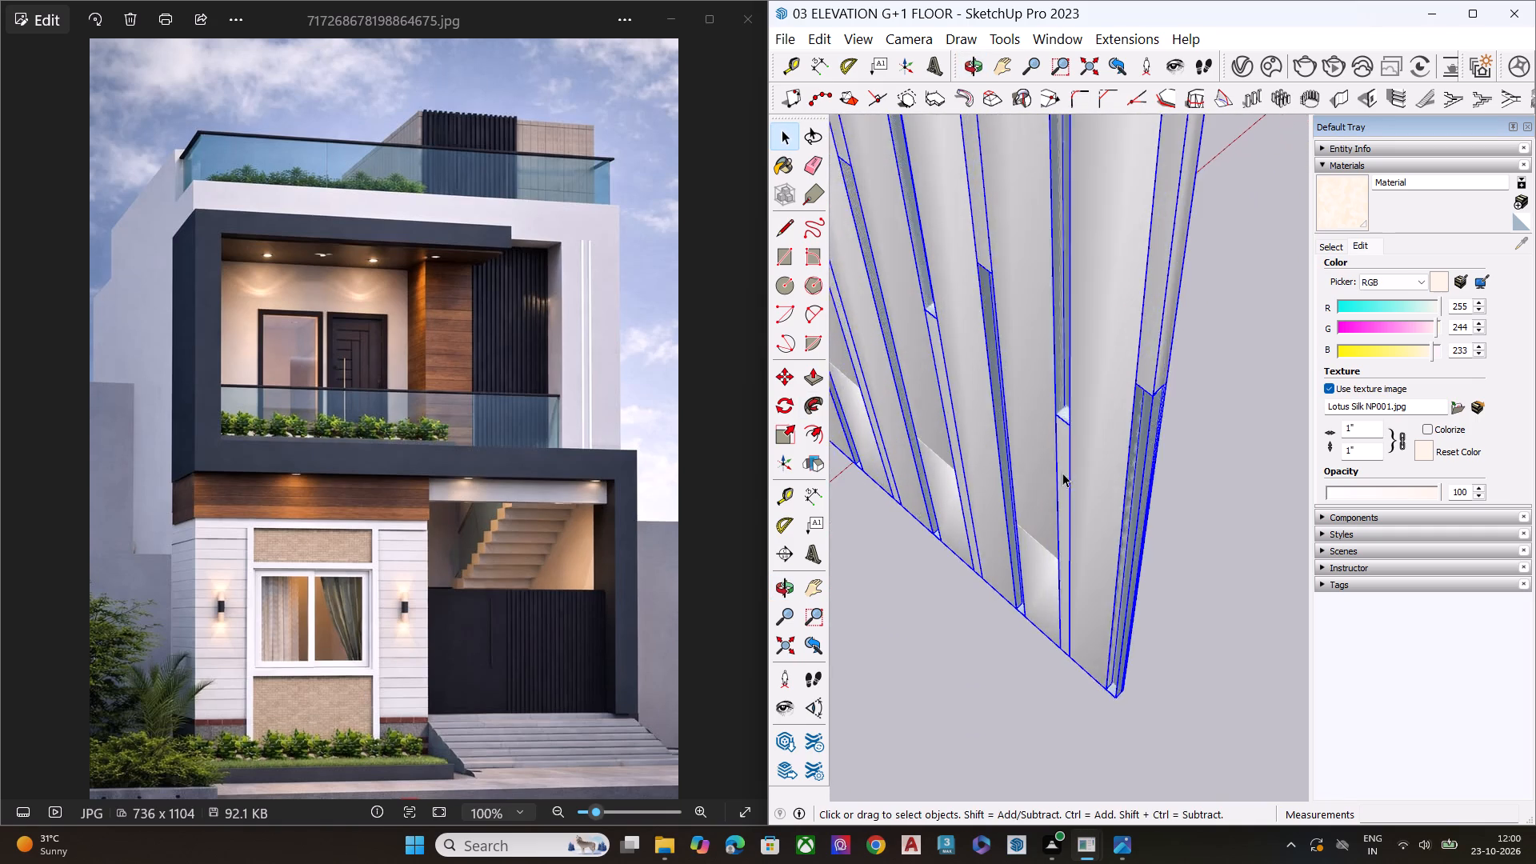
pyautogui.scroll(2, 1062, 473)
pyautogui.moveTo(1072, 500); pyautogui.dragTo(969, 322, button='middle')
pyautogui.scroll(1, 969, 322)
pyautogui.scroll(-2, 1027, 394)
pyautogui.scroll(1, 1066, 416)
pyautogui.scroll(-3, 1078, 429)
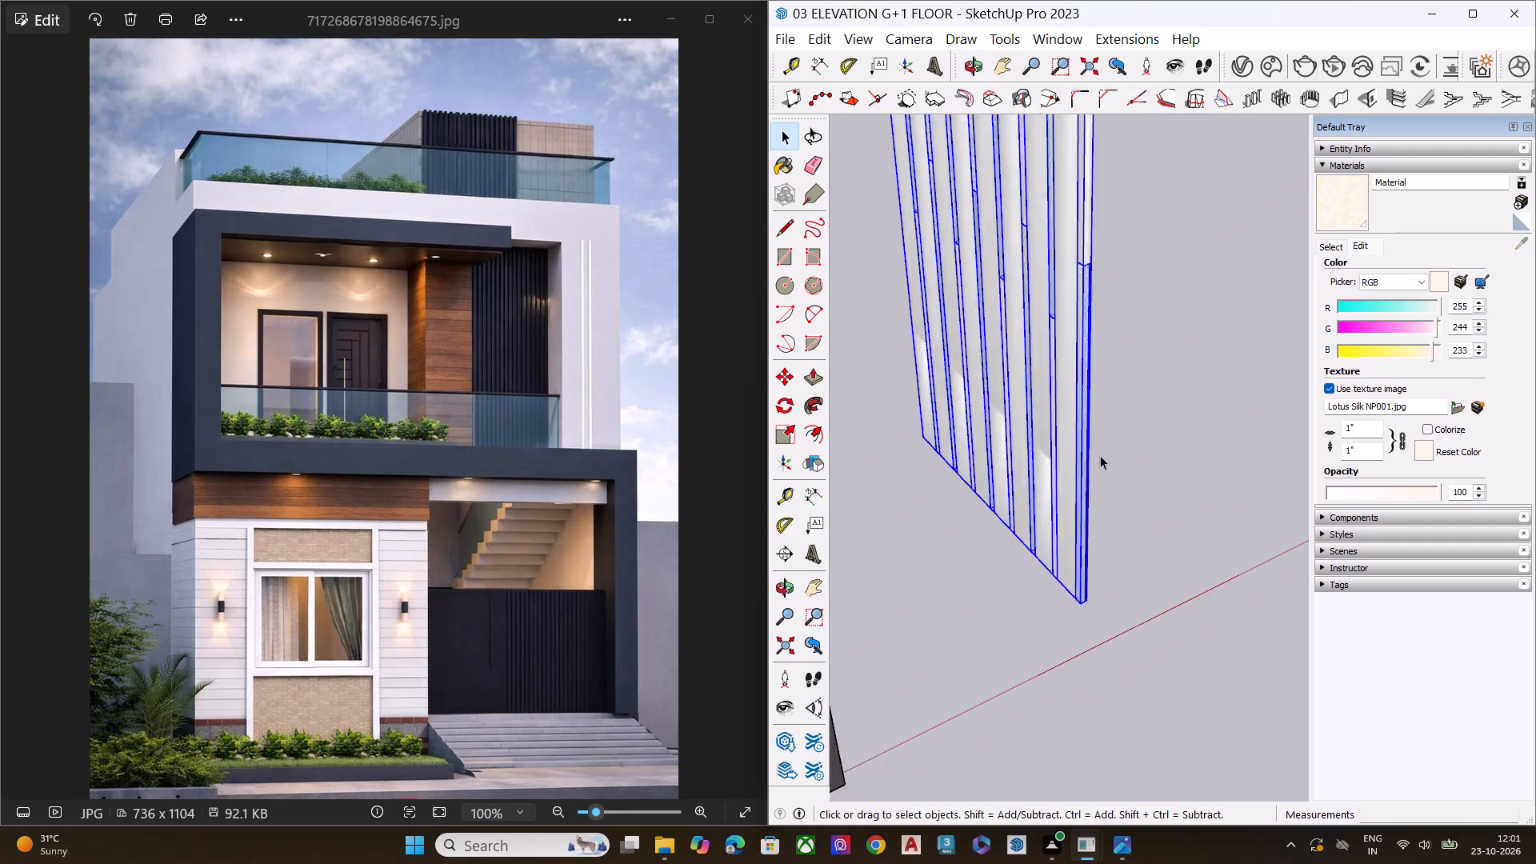
pyautogui.scroll(-2, 1100, 455)
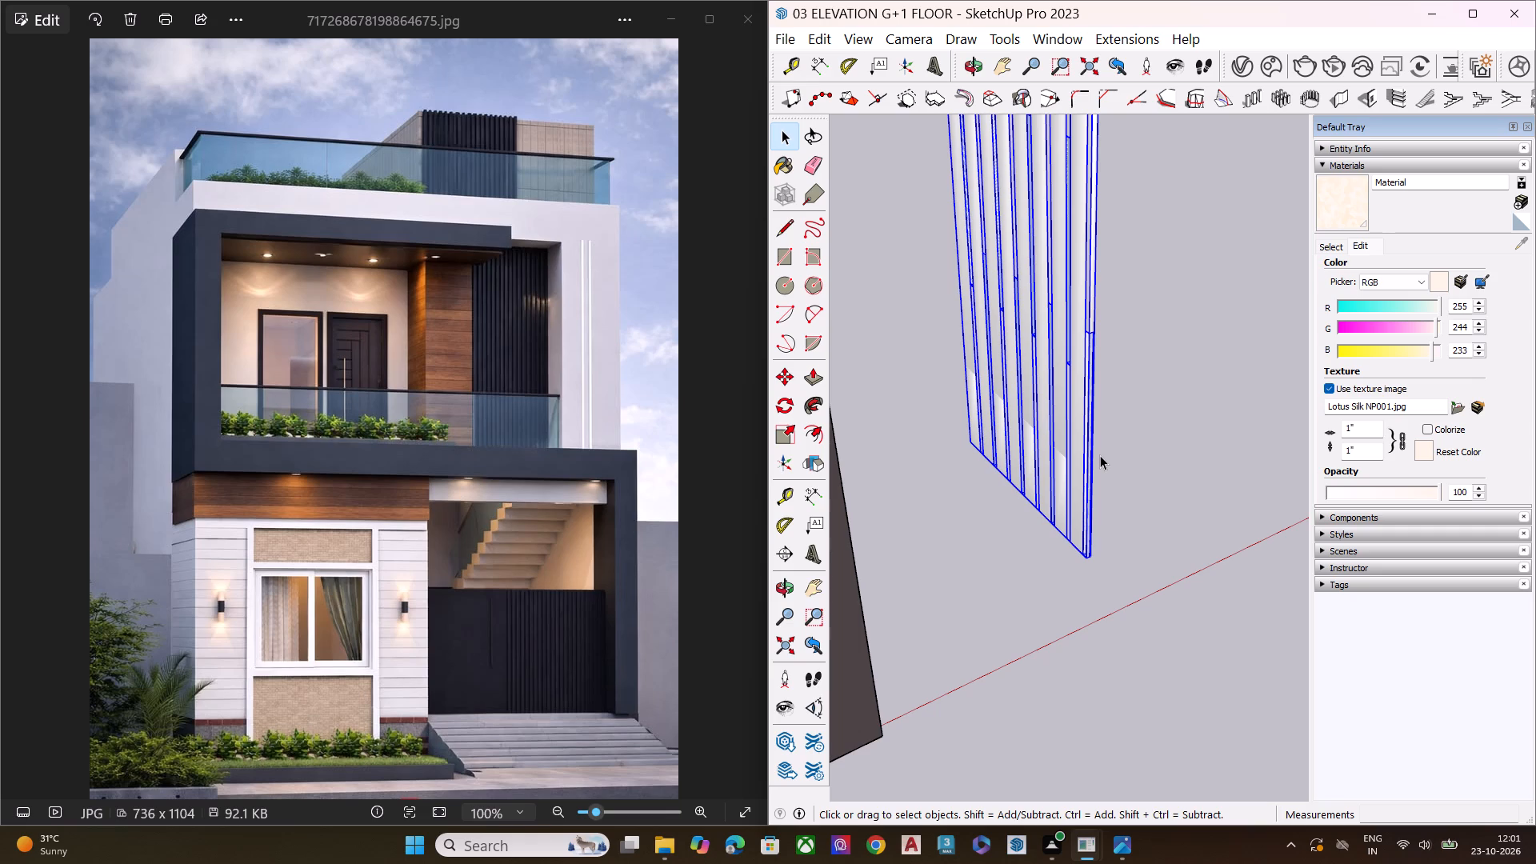
pyautogui.scroll(-3, 1106, 550)
pyautogui.click(1040, 604)
# Move the rotated plank panel from its bottom corner onto the white balcony wall's side face beside the arched door, at the front bottom corner.
pyautogui.moveTo(1132, 557); pyautogui.dragTo(878, 510, button='middle')
pyautogui.scroll(-10, 926, 476)
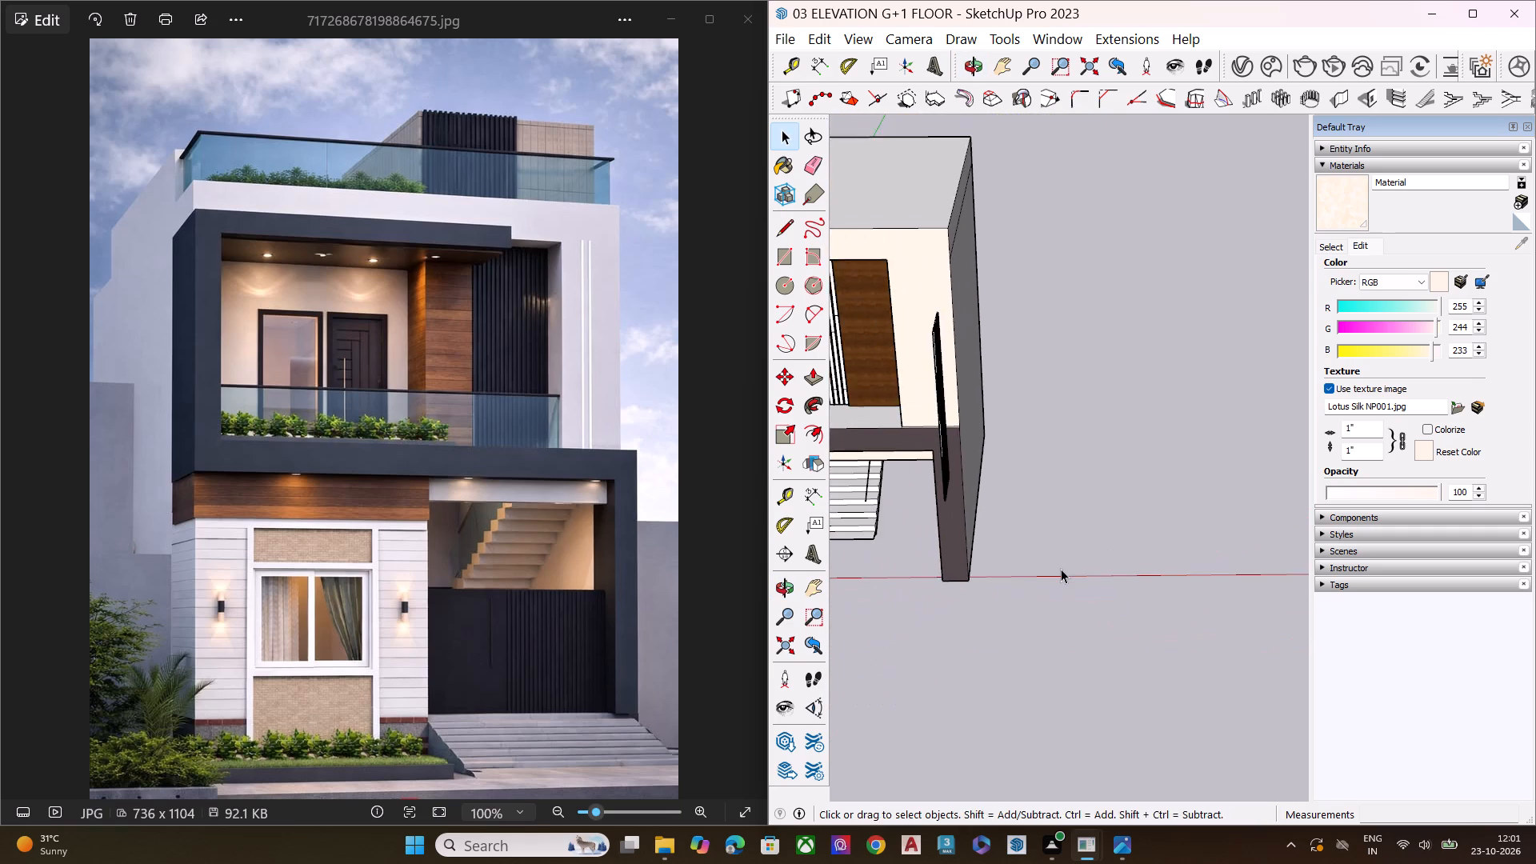
pyautogui.moveTo(1023, 565); pyautogui.dragTo(863, 526, button='middle')
pyautogui.scroll(-1, 1126, 463)
pyautogui.scroll(3, 1138, 465)
pyautogui.scroll(-4, 1150, 469)
pyautogui.scroll(9, 914, 298)
pyautogui.scroll(2, 973, 434)
pyautogui.scroll(-1, 973, 434)
pyautogui.scroll(2, 973, 434)
pyautogui.doubleClick(1006, 436)
pyautogui.scroll(-6, 1030, 386)
pyautogui.click(1282, 450)
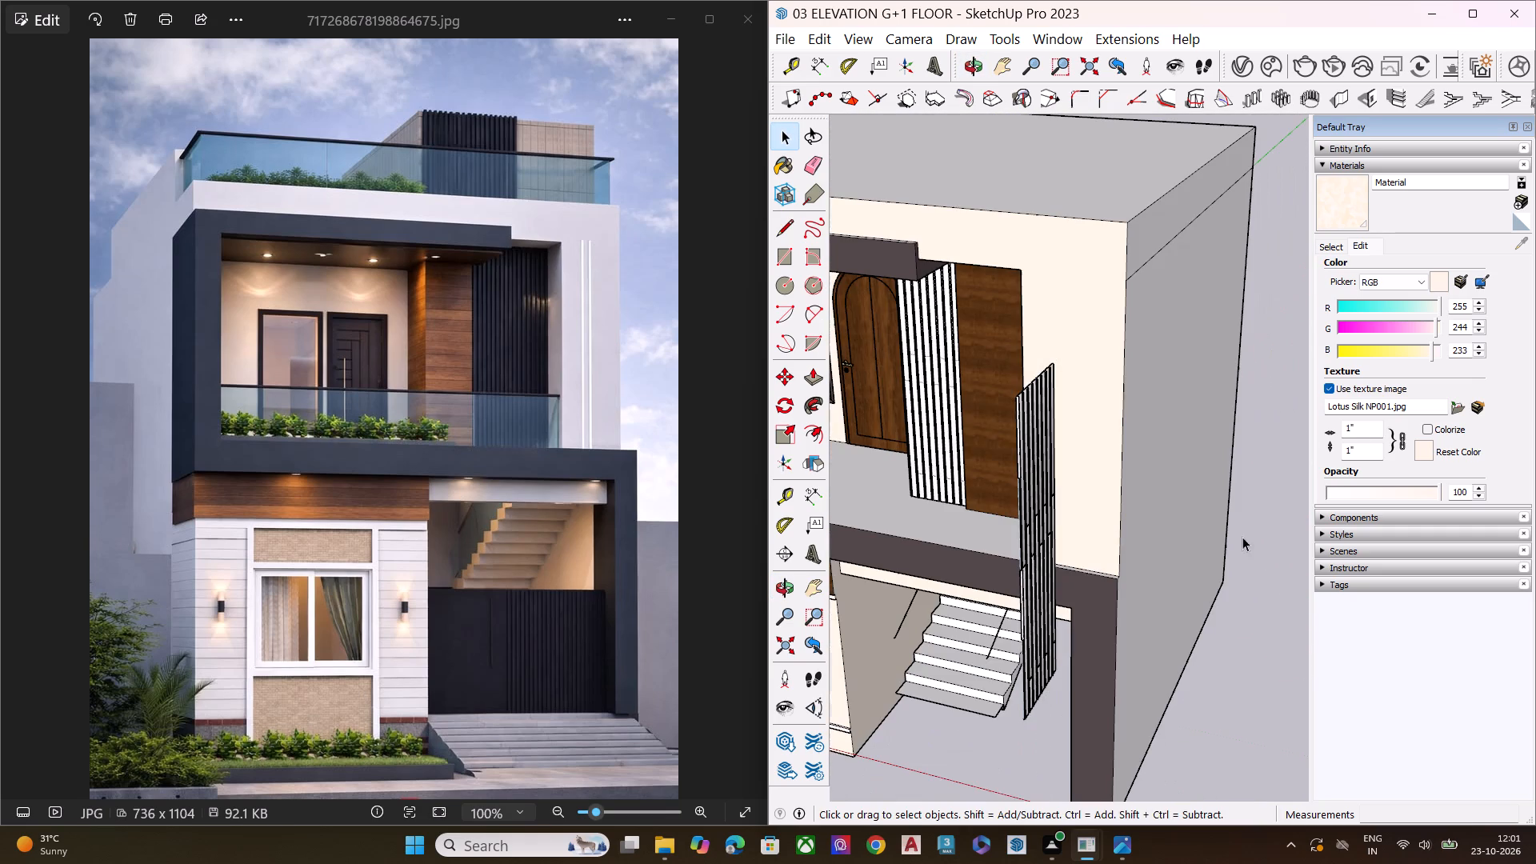
pyautogui.click(1034, 651)
pyautogui.scroll(9, 1033, 722)
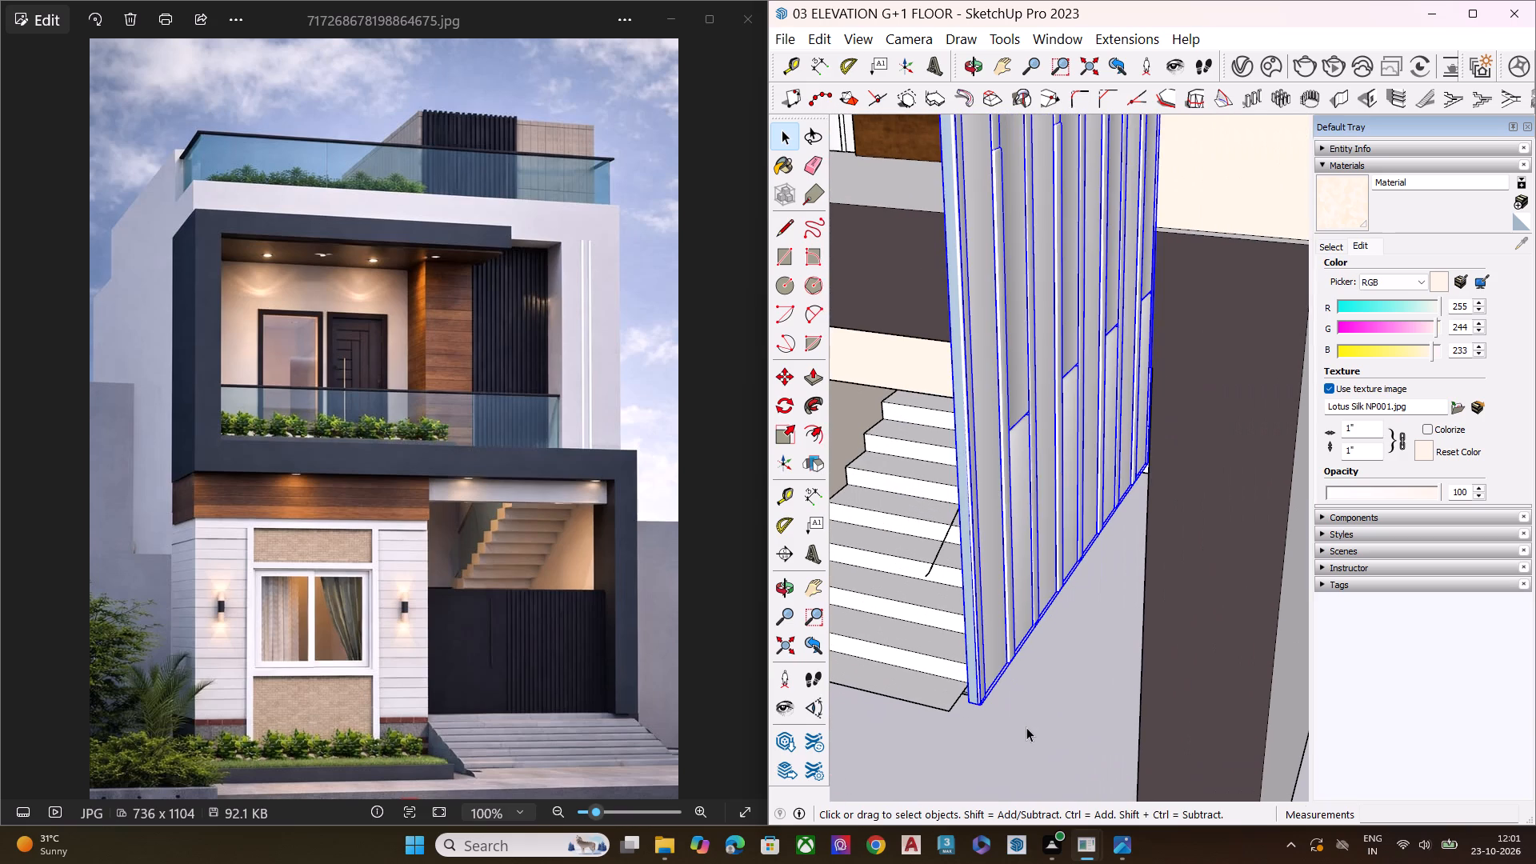
pyautogui.press('m')
pyautogui.click(982, 707)
pyautogui.scroll(-10, 1063, 670)
pyautogui.scroll(2, 1251, 610)
pyautogui.scroll(-2, 1257, 614)
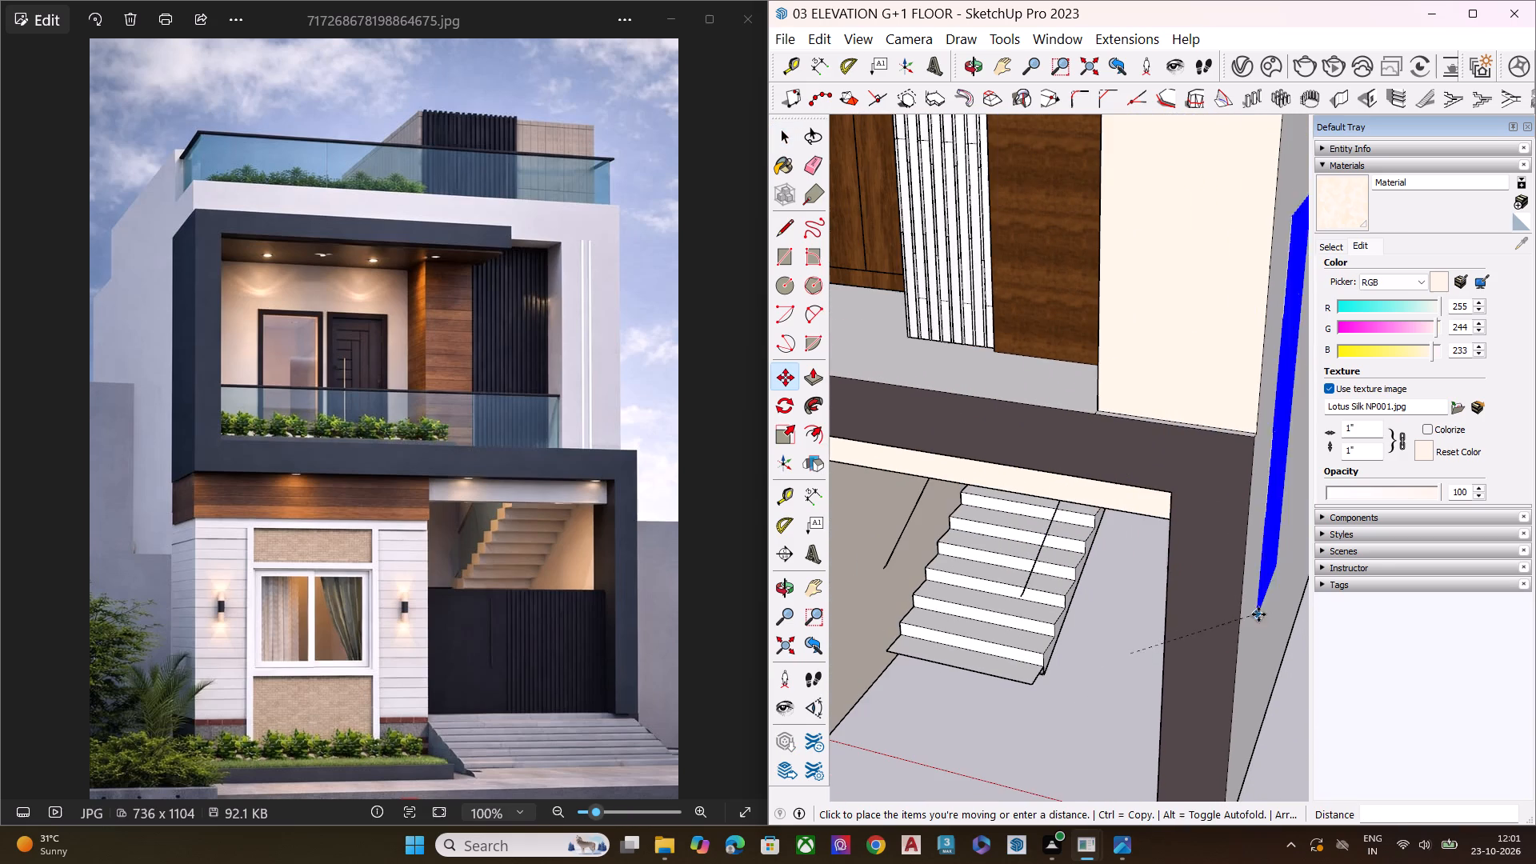
pyautogui.scroll(-1, 1258, 614)
pyautogui.scroll(-1, 1311, 559)
pyautogui.scroll(1, 1318, 562)
pyautogui.scroll(-7, 1324, 564)
pyautogui.scroll(-10, 948, 549)
pyautogui.scroll(-7, 1174, 624)
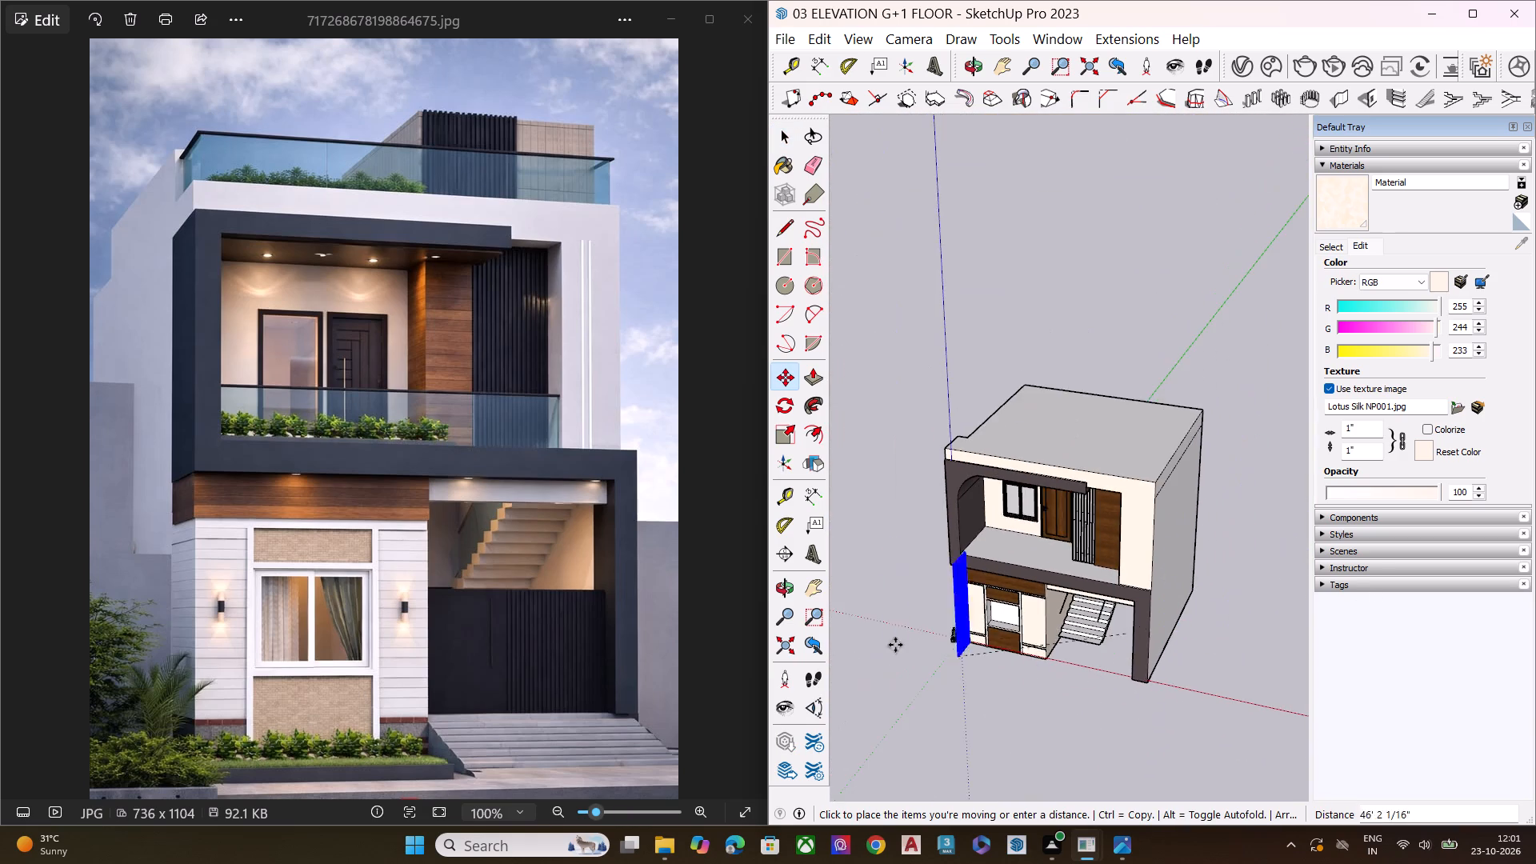
pyautogui.moveTo(888, 640); pyautogui.dragTo(1206, 448, button='middle')
pyautogui.scroll(9, 1165, 459)
pyautogui.scroll(6, 992, 674)
pyautogui.scroll(-1, 994, 678)
pyautogui.scroll(3, 994, 678)
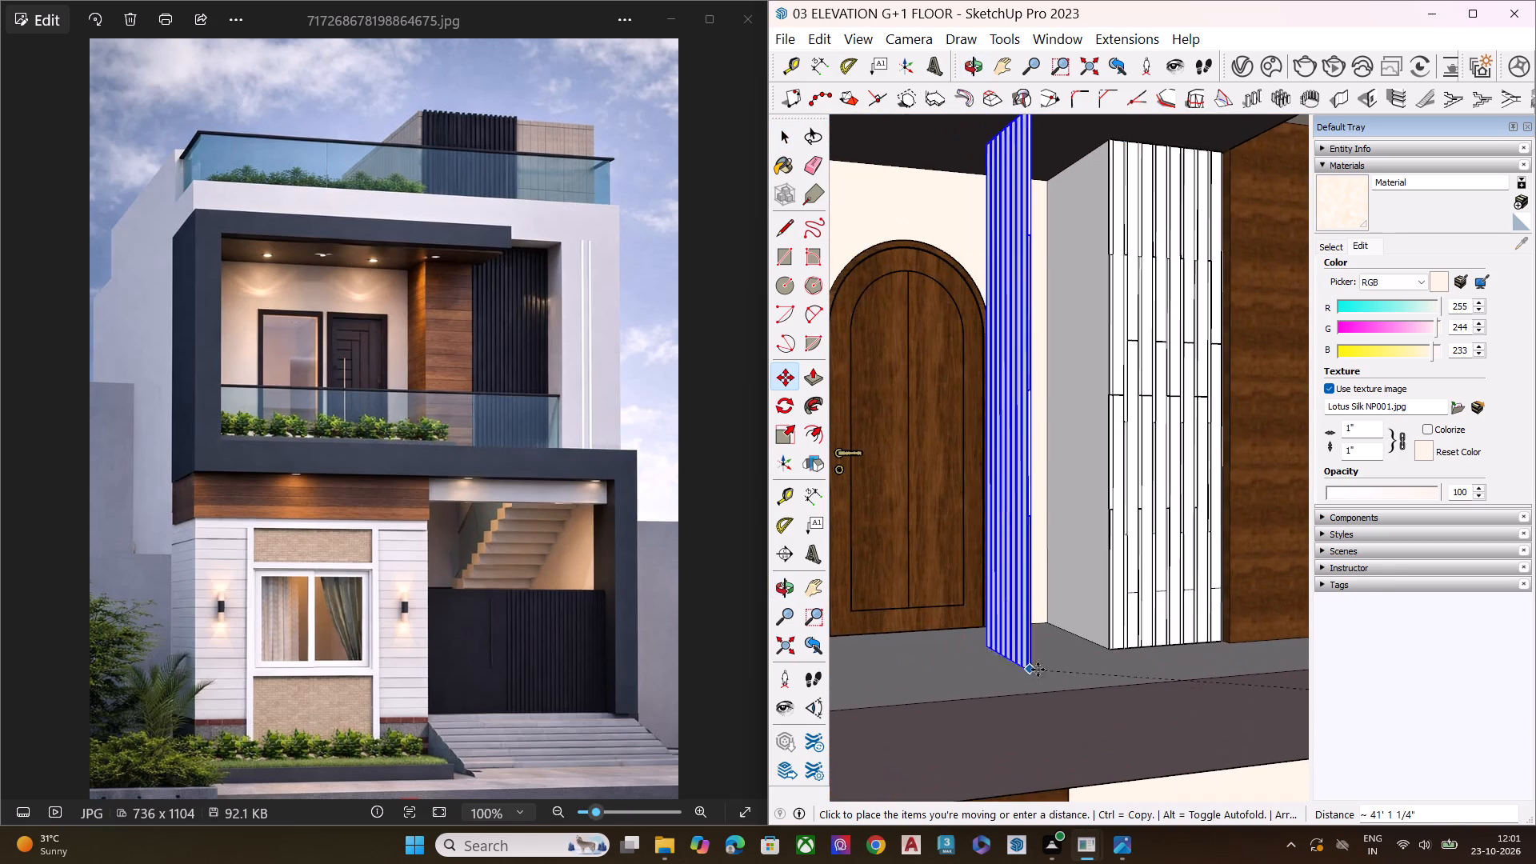
pyautogui.scroll(-1, 1062, 657)
pyautogui.scroll(2, 1064, 657)
pyautogui.scroll(-1, 1066, 656)
pyautogui.scroll(3, 1066, 656)
pyautogui.scroll(-1, 1067, 656)
pyautogui.scroll(5, 1067, 656)
pyautogui.scroll(1, 1140, 638)
pyautogui.scroll(-1, 1140, 638)
pyautogui.scroll(6, 1140, 638)
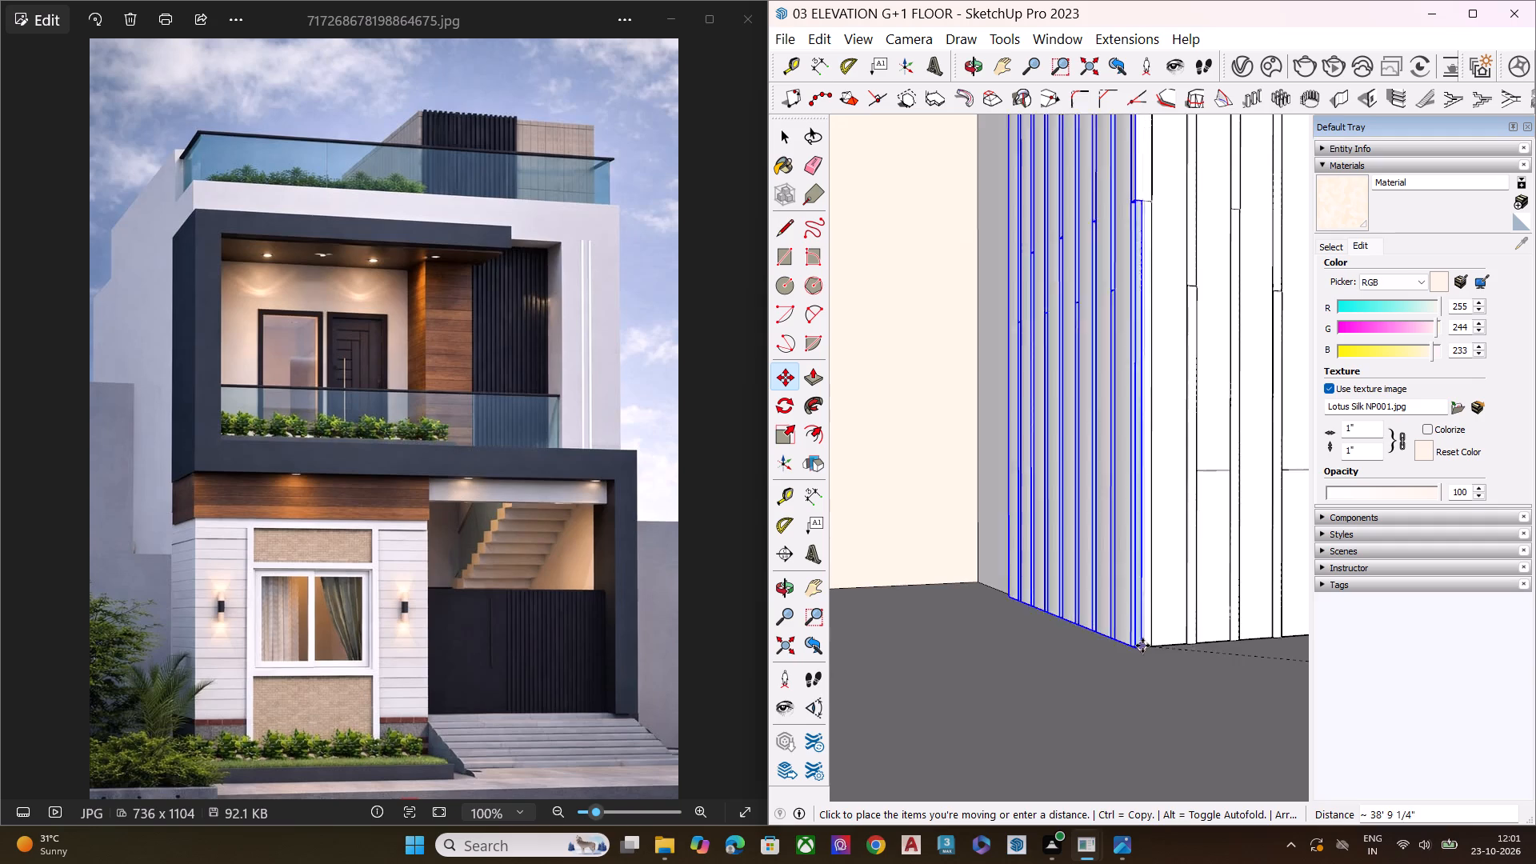
pyautogui.scroll(2, 1142, 646)
pyautogui.scroll(-2, 1142, 646)
pyautogui.scroll(2, 1142, 646)
pyautogui.scroll(-1, 1142, 646)
pyautogui.scroll(7, 1142, 646)
pyautogui.scroll(-2, 1138, 648)
pyautogui.scroll(16, 1138, 648)
pyautogui.scroll(-4, 1138, 648)
pyautogui.scroll(5, 1138, 648)
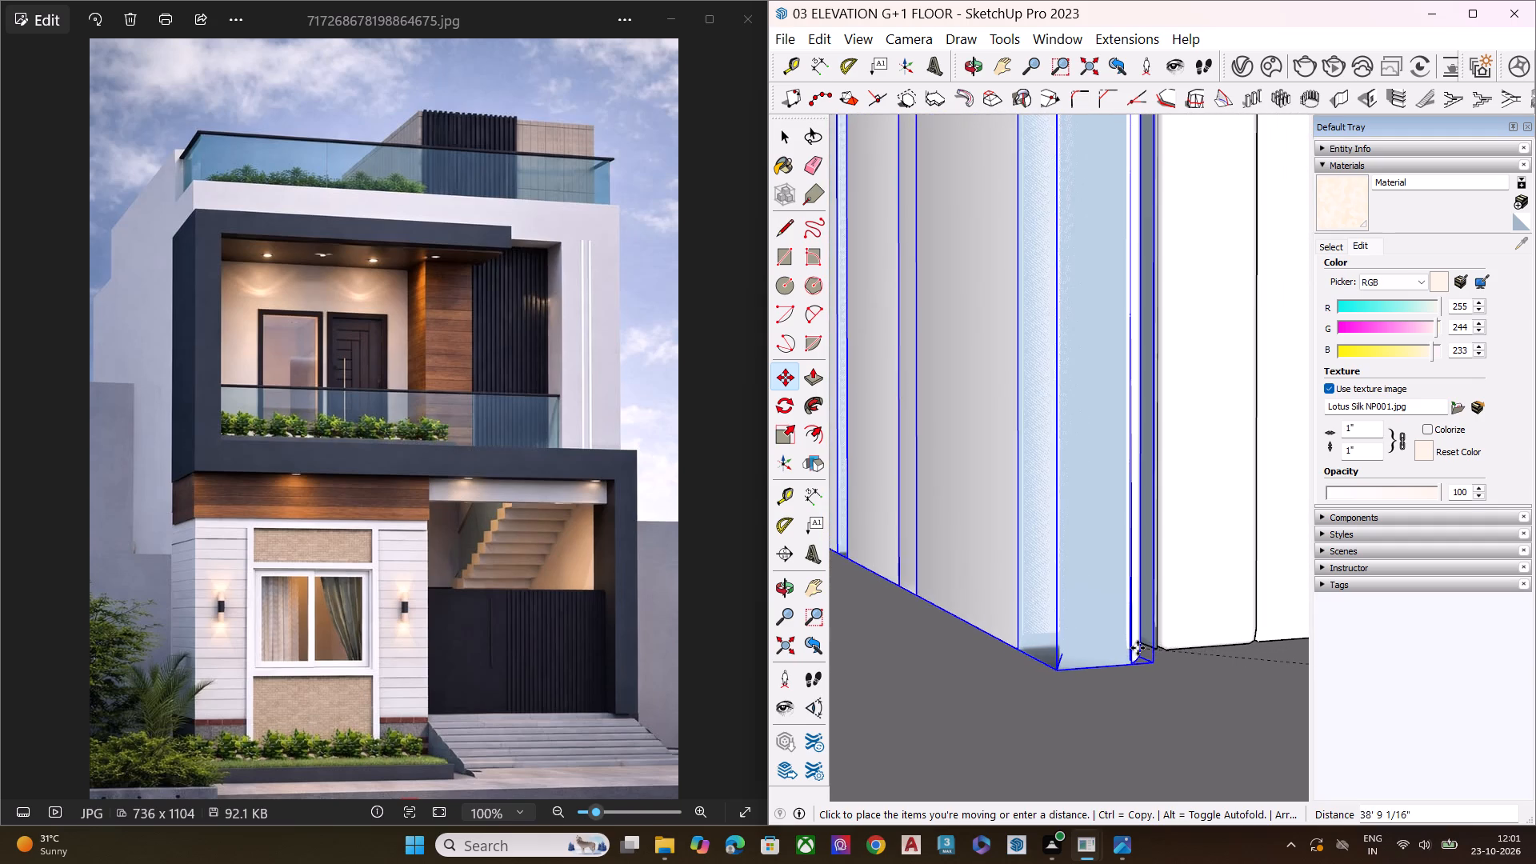
pyautogui.scroll(4, 1138, 648)
pyautogui.scroll(-1, 1138, 648)
pyautogui.scroll(15, 1138, 648)
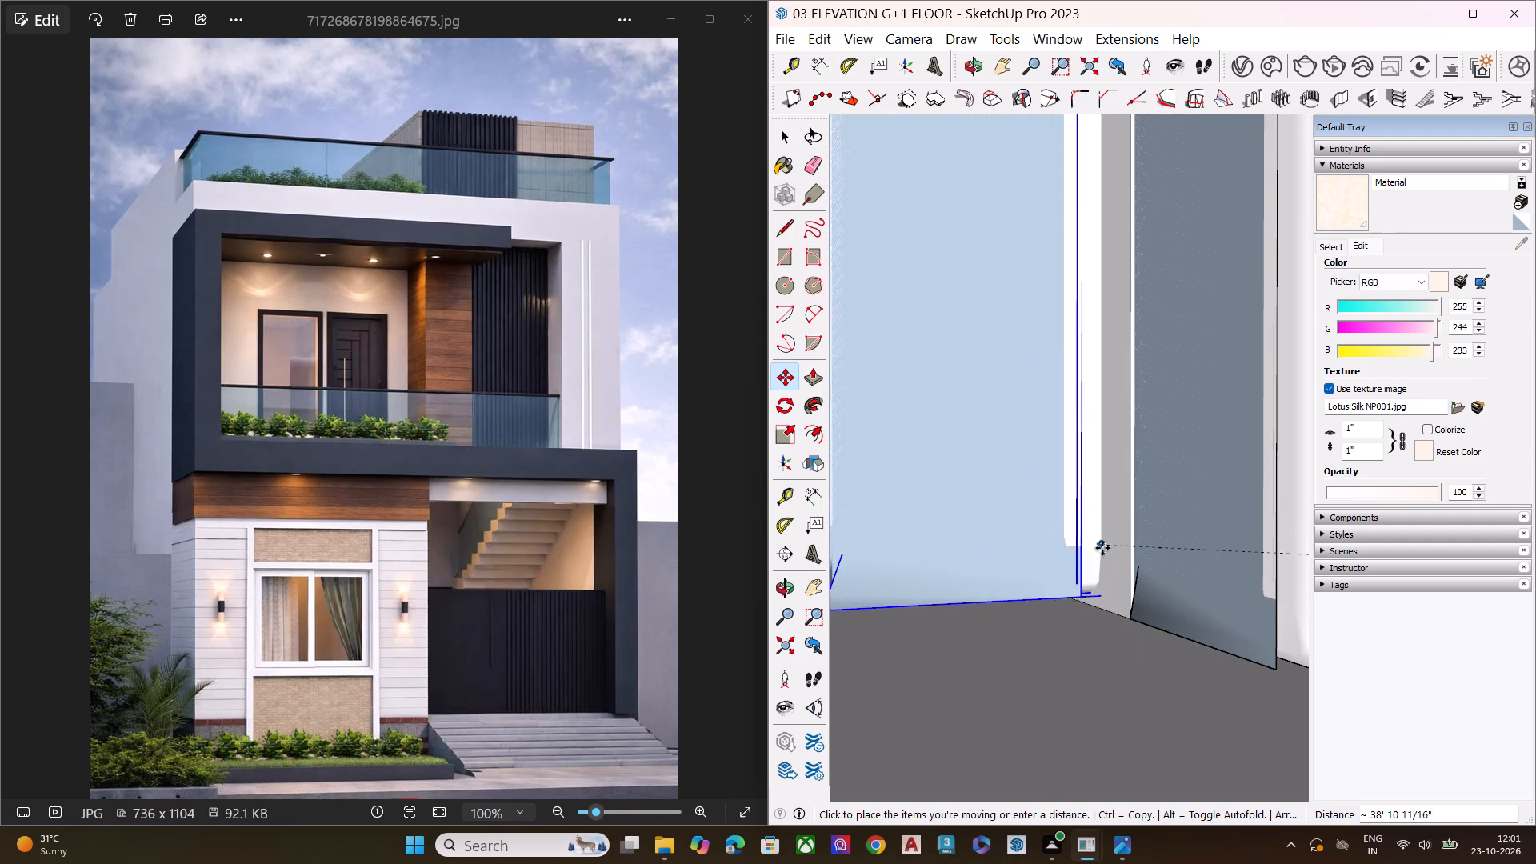
pyautogui.click(1130, 582)
# Shift the side plank panel about 1 inch so its edge meets the front plank panel at the wall's outer corner.
pyautogui.scroll(-9, 1206, 602)
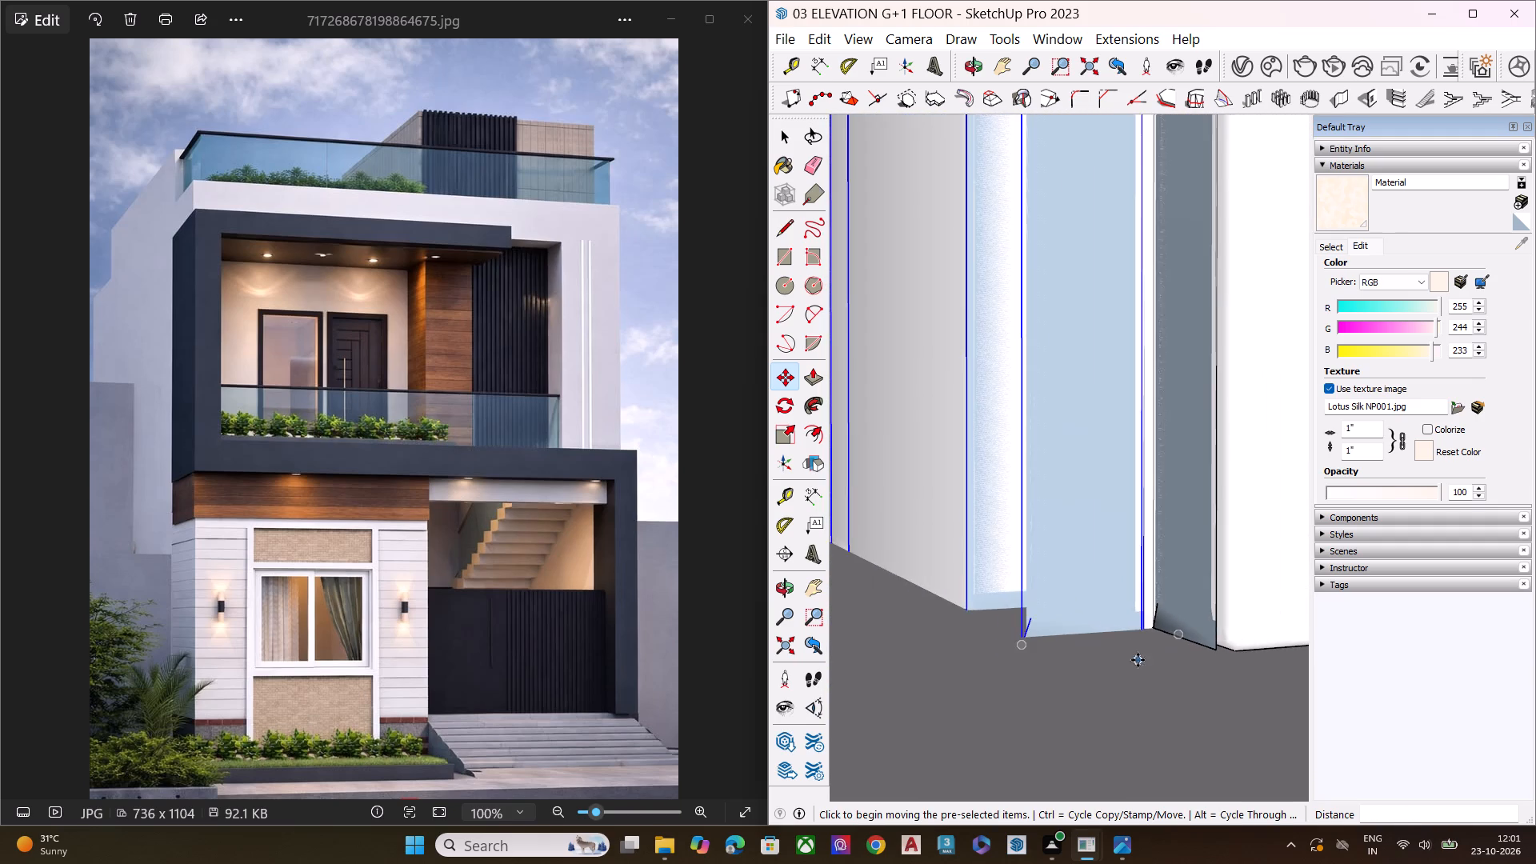
pyautogui.scroll(-7, 1086, 627)
pyautogui.scroll(8, 1124, 634)
pyautogui.click(1120, 624)
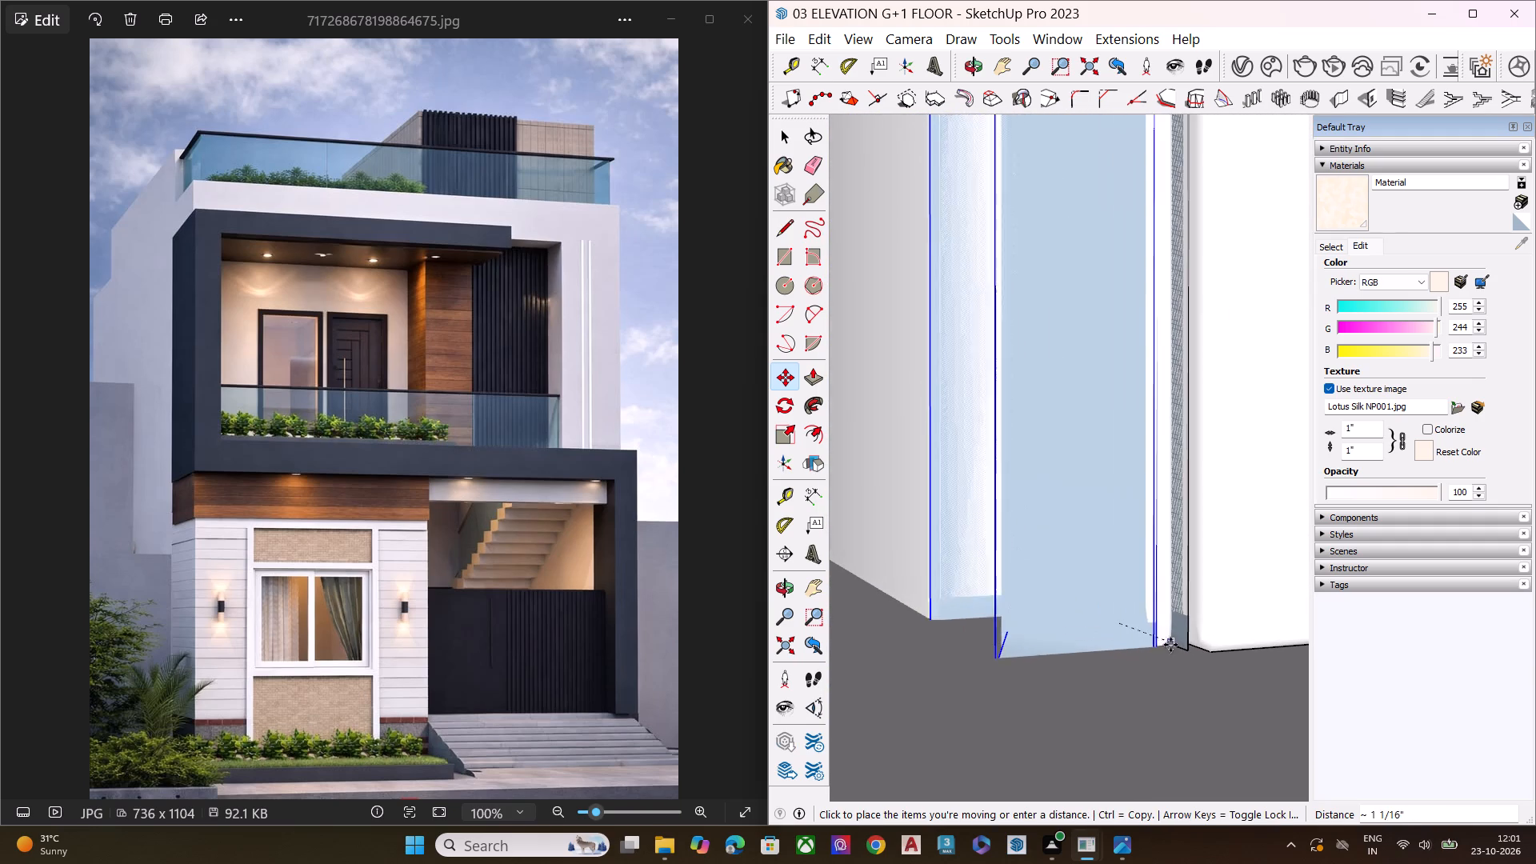
pyautogui.click(1182, 653)
pyautogui.scroll(-9, 1026, 628)
pyautogui.scroll(1, 1058, 607)
pyautogui.scroll(-3, 1058, 609)
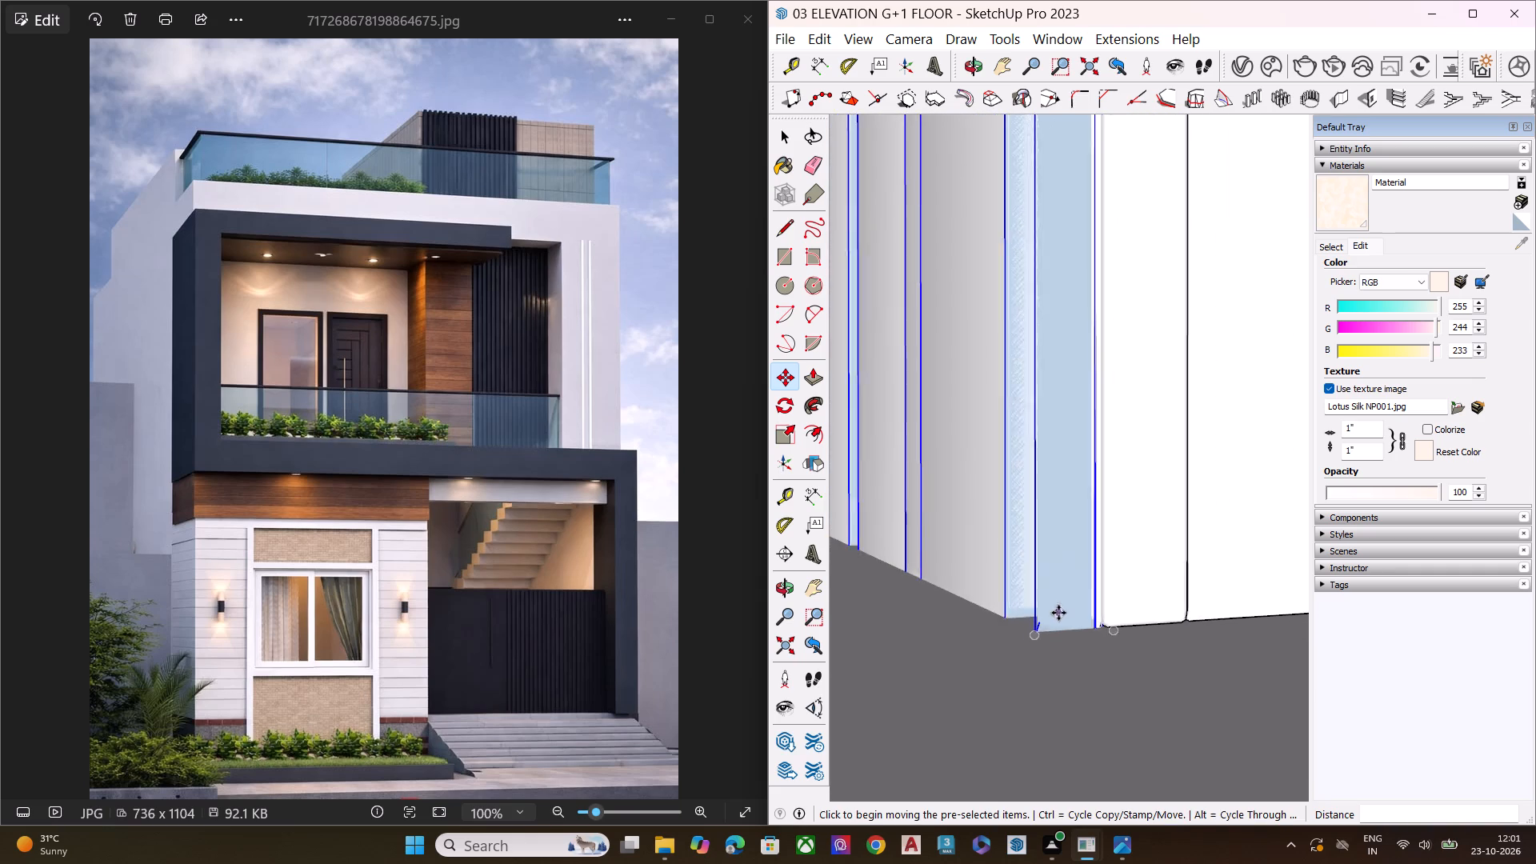
pyautogui.scroll(-2, 1058, 613)
pyautogui.scroll(-18, 1043, 549)
pyautogui.scroll(-8, 1032, 571)
pyautogui.scroll(1, 1032, 571)
pyautogui.scroll(-1, 1032, 571)
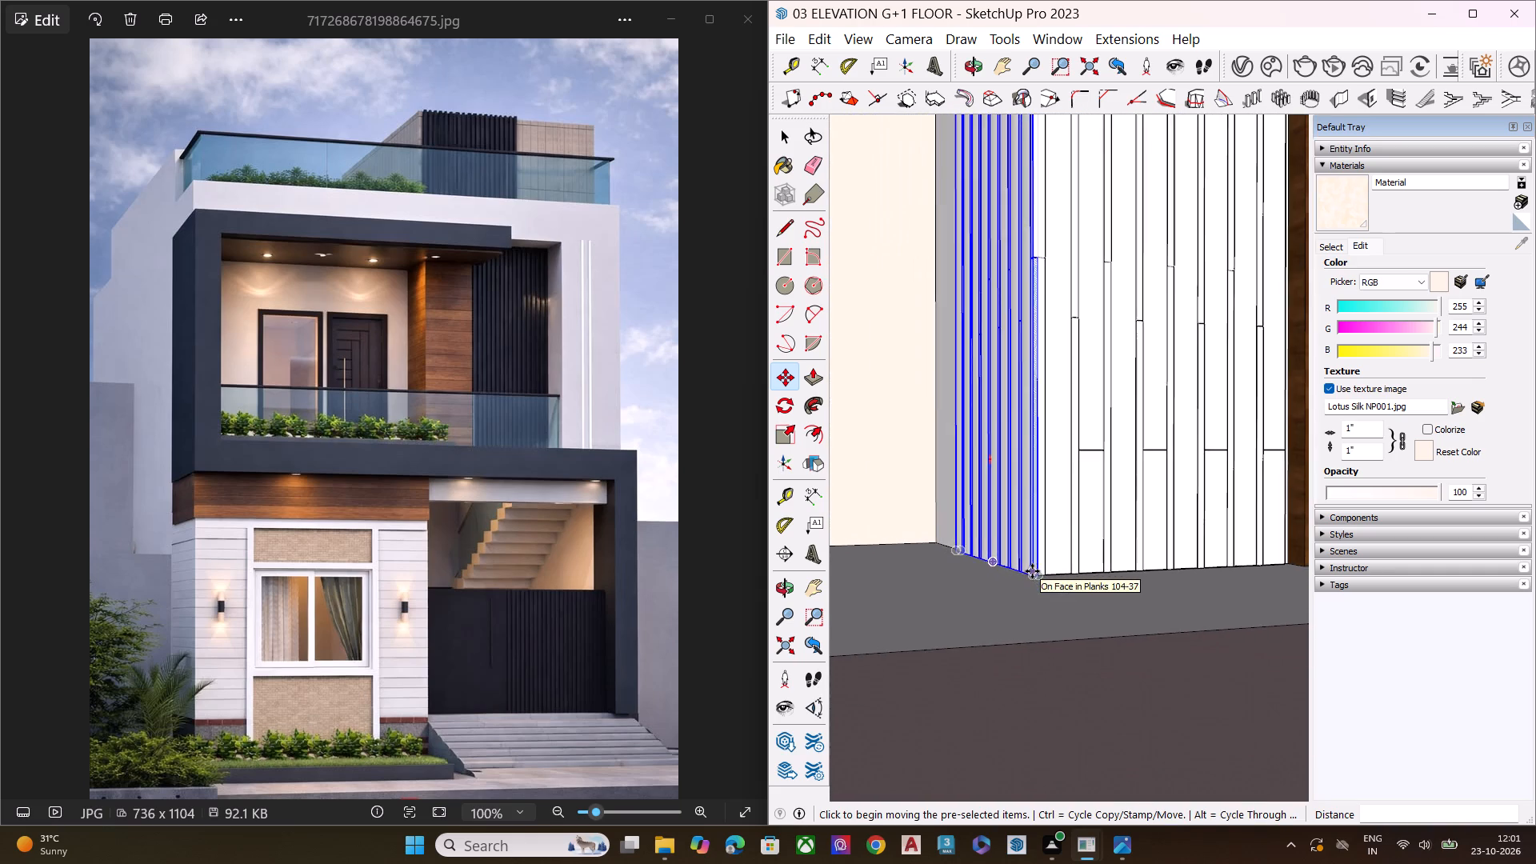
pyautogui.scroll(-3, 1032, 571)
pyautogui.scroll(1, 1032, 571)
pyautogui.scroll(-7, 1032, 571)
pyautogui.scroll(1, 1032, 571)
pyautogui.scroll(-7, 1032, 571)
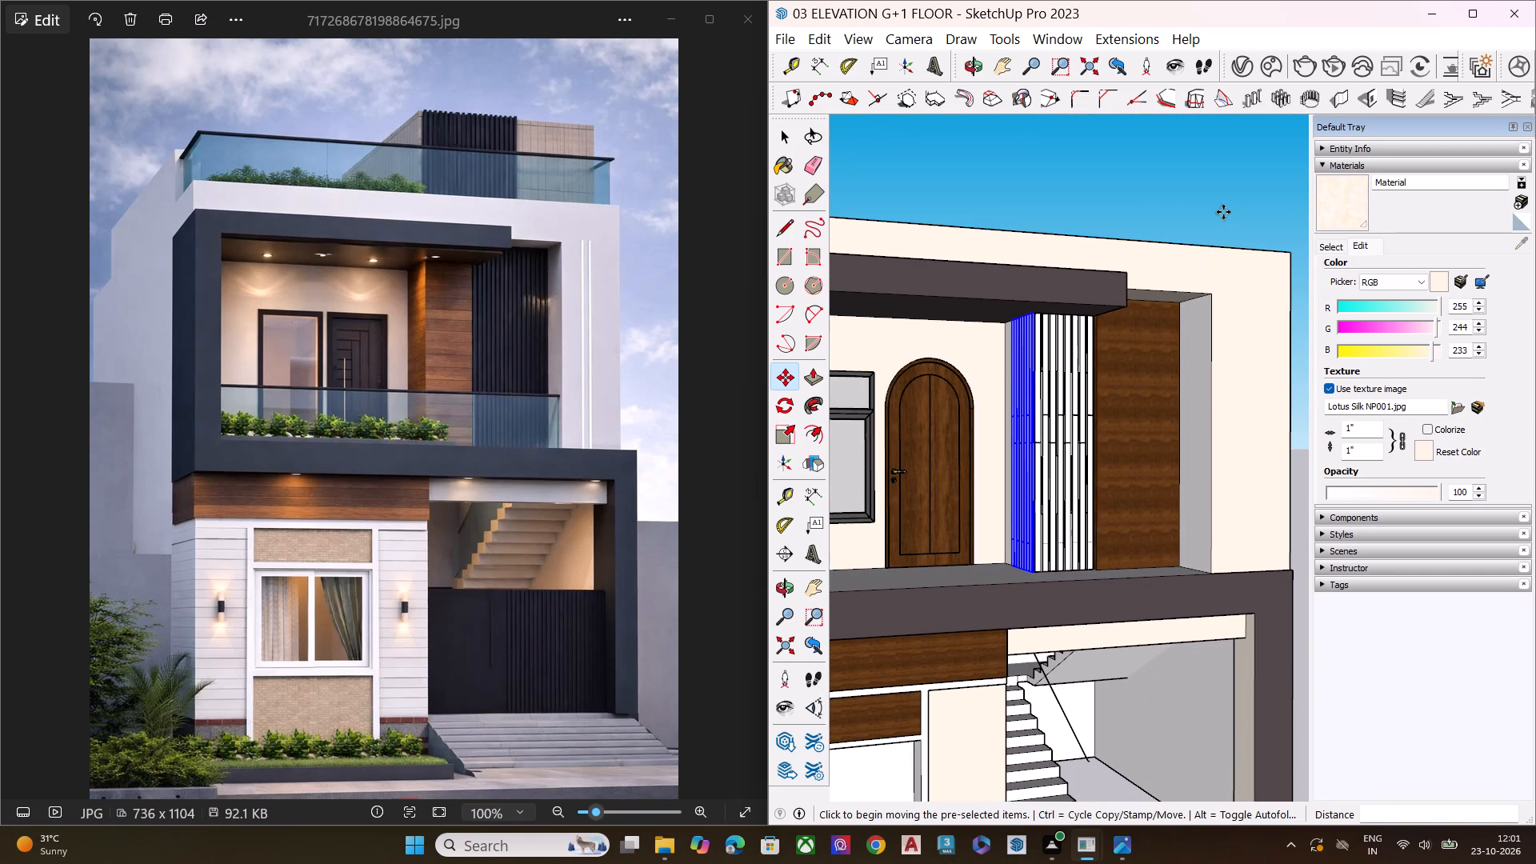
pyautogui.press('space')
pyautogui.click(1222, 212)
# Scale the side plank panel's width by about 1.45 towards the back wall so it covers the white wall's full side face.
pyautogui.scroll(8, 953, 386)
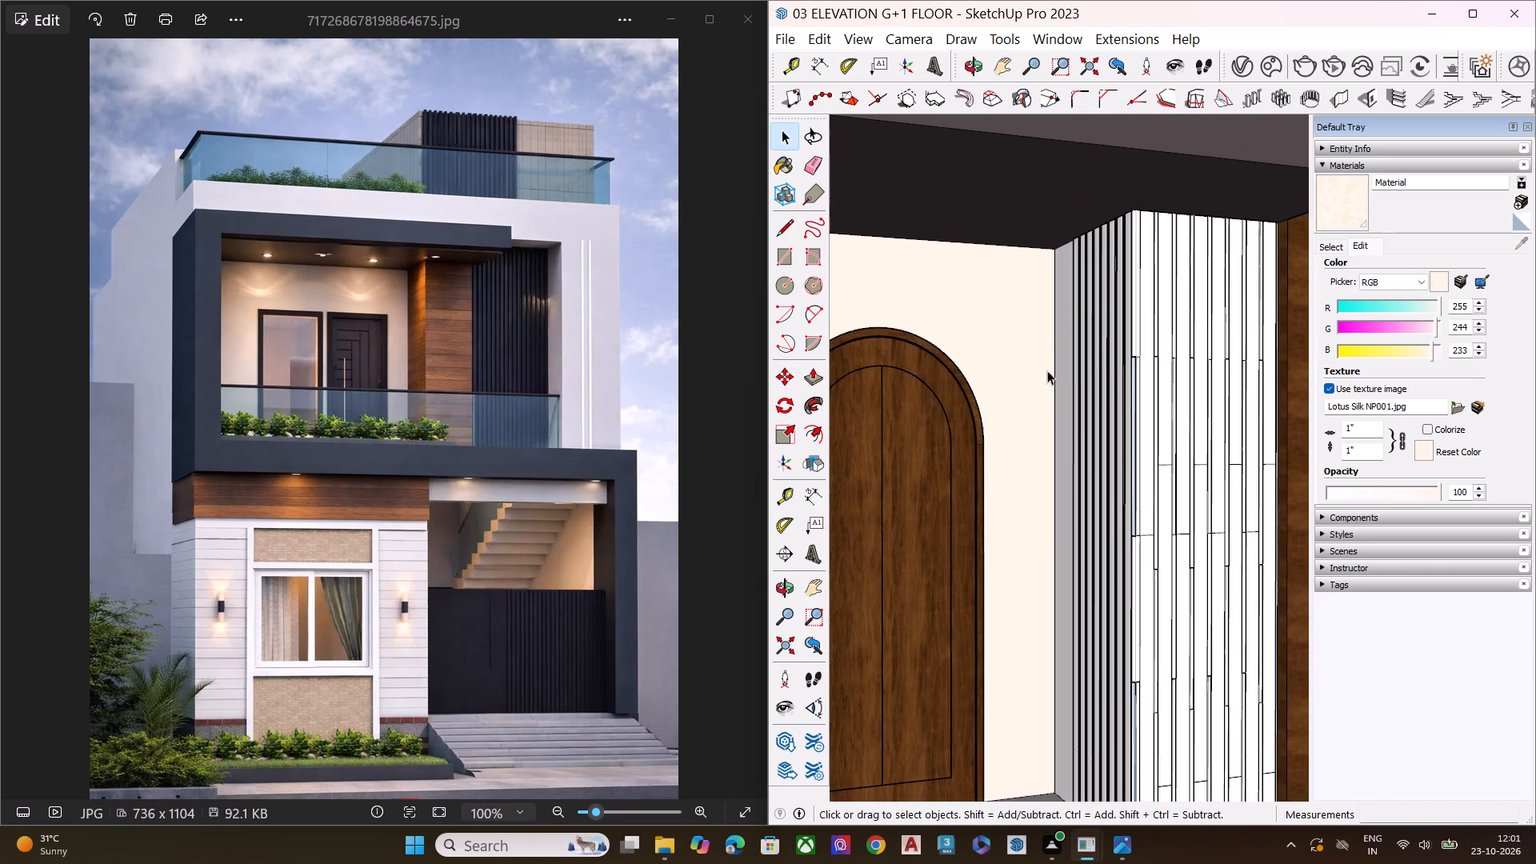
pyautogui.moveTo(1081, 370); pyautogui.dragTo(1167, 346, button='middle')
pyautogui.scroll(19, 1167, 346)
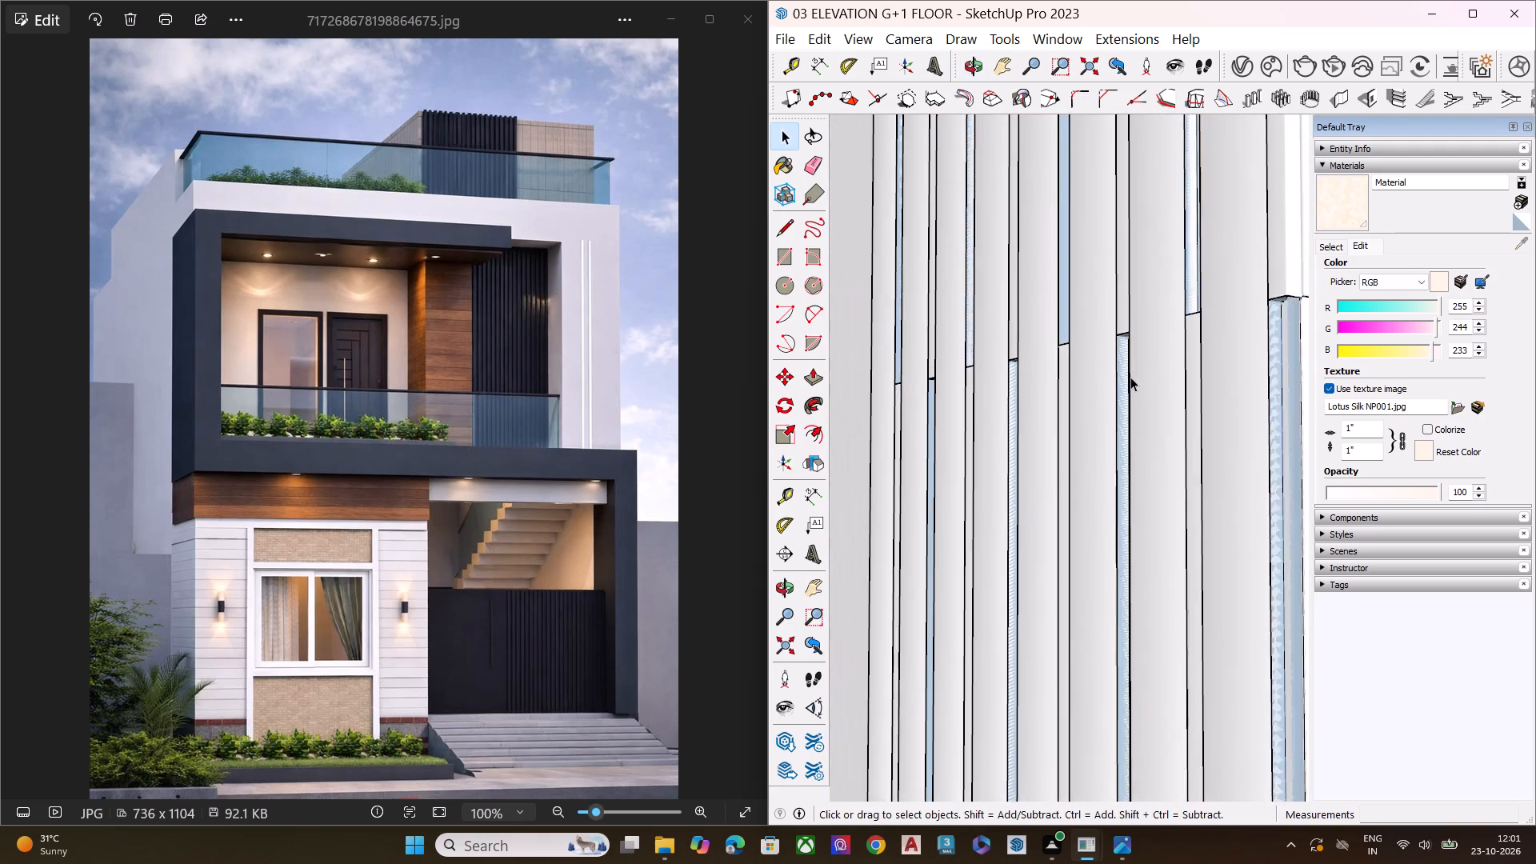
pyautogui.click(1108, 382)
pyautogui.scroll(3, 1108, 382)
pyautogui.scroll(-1, 1108, 382)
pyautogui.scroll(1, 1108, 382)
pyautogui.scroll(-1, 1108, 382)
pyautogui.scroll(3, 1108, 382)
pyautogui.scroll(-1, 1170, 420)
pyautogui.scroll(1, 1171, 422)
pyautogui.scroll(-4, 1174, 428)
pyautogui.scroll(1, 1182, 442)
pyautogui.scroll(-8, 1182, 442)
pyautogui.press('s')
pyautogui.scroll(-3, 951, 447)
pyautogui.scroll(1, 951, 447)
pyautogui.scroll(-2, 951, 447)
pyautogui.scroll(1, 951, 447)
pyautogui.scroll(-2, 956, 449)
pyautogui.scroll(1, 948, 719)
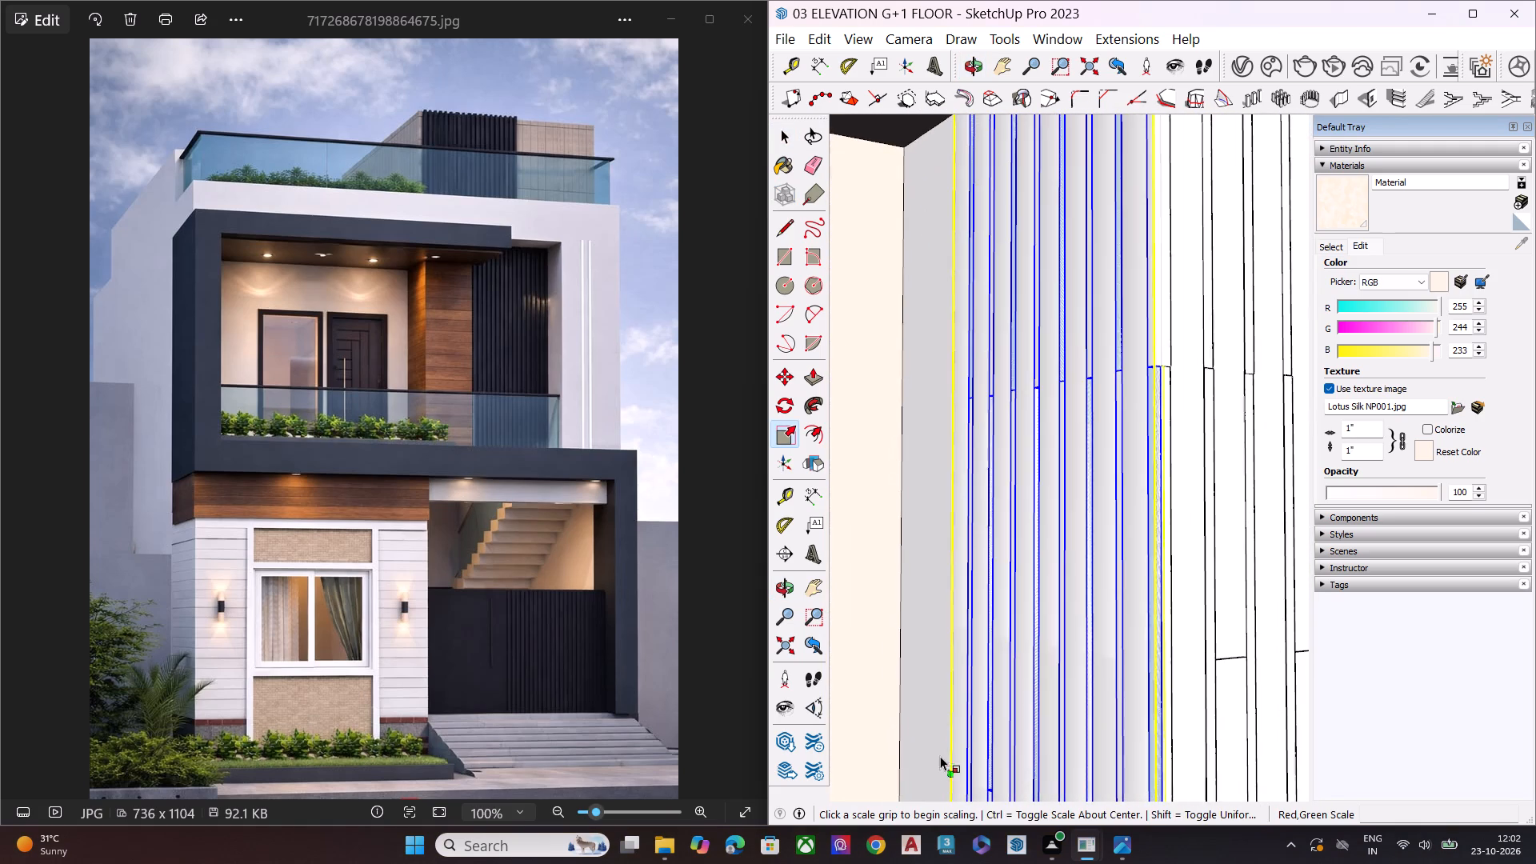
pyautogui.scroll(1, 954, 769)
pyautogui.click(960, 767)
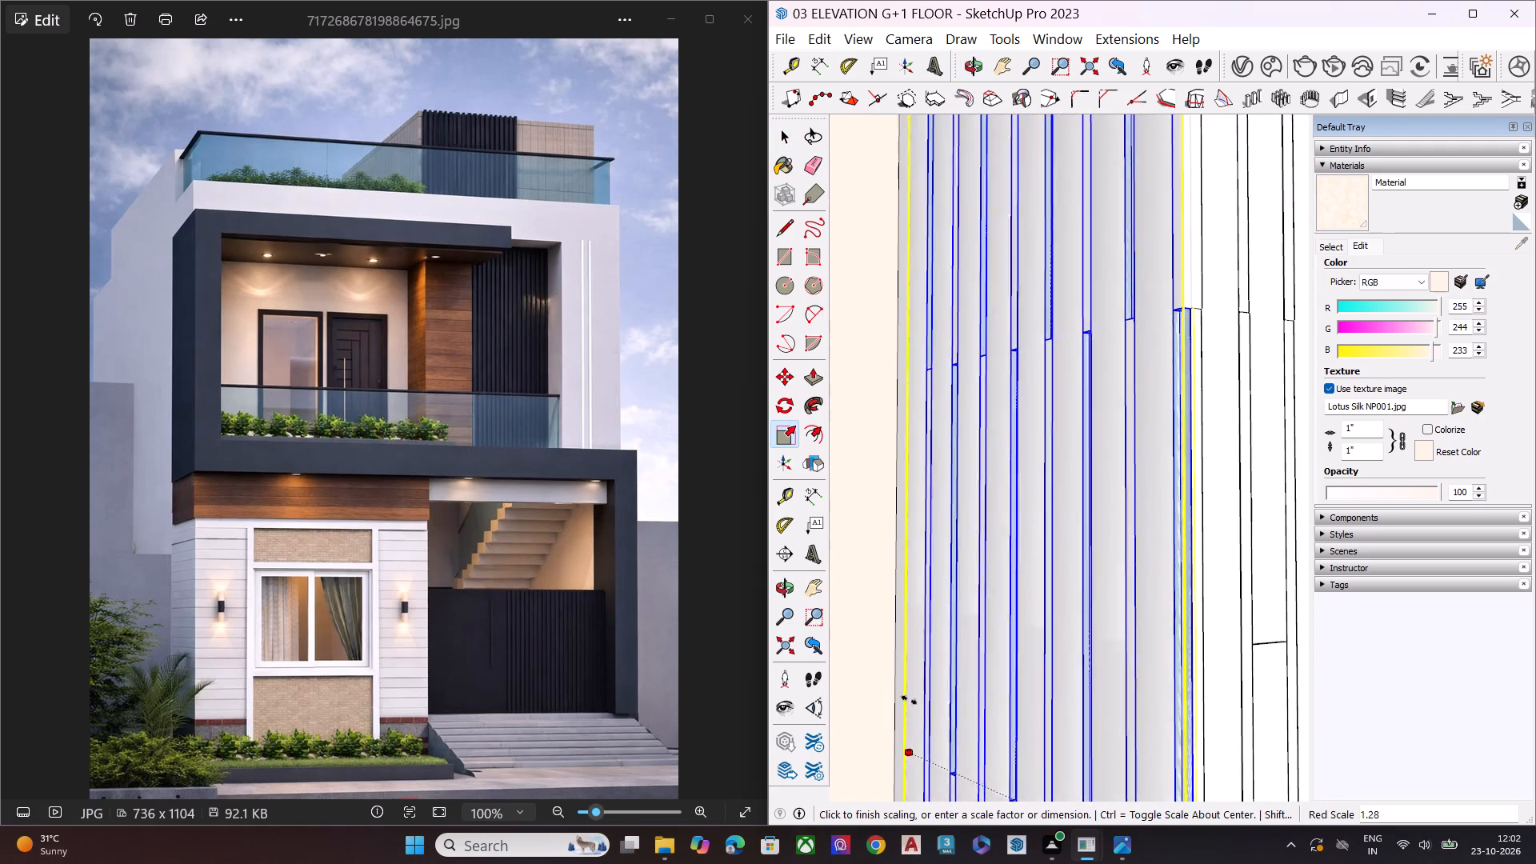
pyautogui.click(893, 632)
pyautogui.press('space')
pyautogui.scroll(-10, 914, 534)
pyautogui.scroll(1, 949, 480)
pyautogui.scroll(-1, 949, 480)
pyautogui.scroll(1, 949, 480)
pyautogui.scroll(-3, 949, 480)
pyautogui.scroll(1, 977, 468)
pyautogui.scroll(-7, 977, 470)
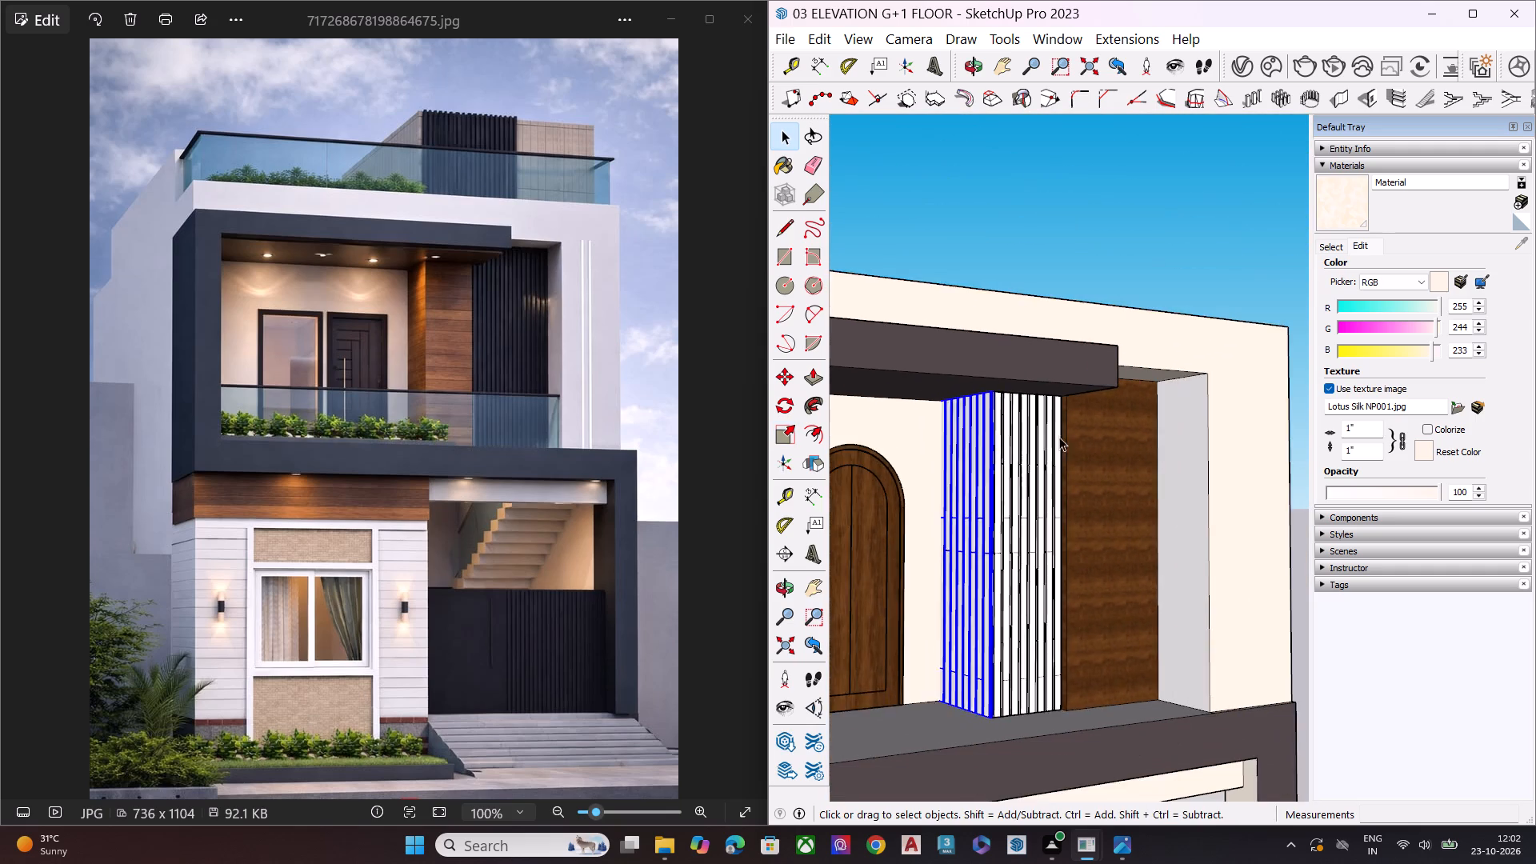
pyautogui.click(1140, 283)
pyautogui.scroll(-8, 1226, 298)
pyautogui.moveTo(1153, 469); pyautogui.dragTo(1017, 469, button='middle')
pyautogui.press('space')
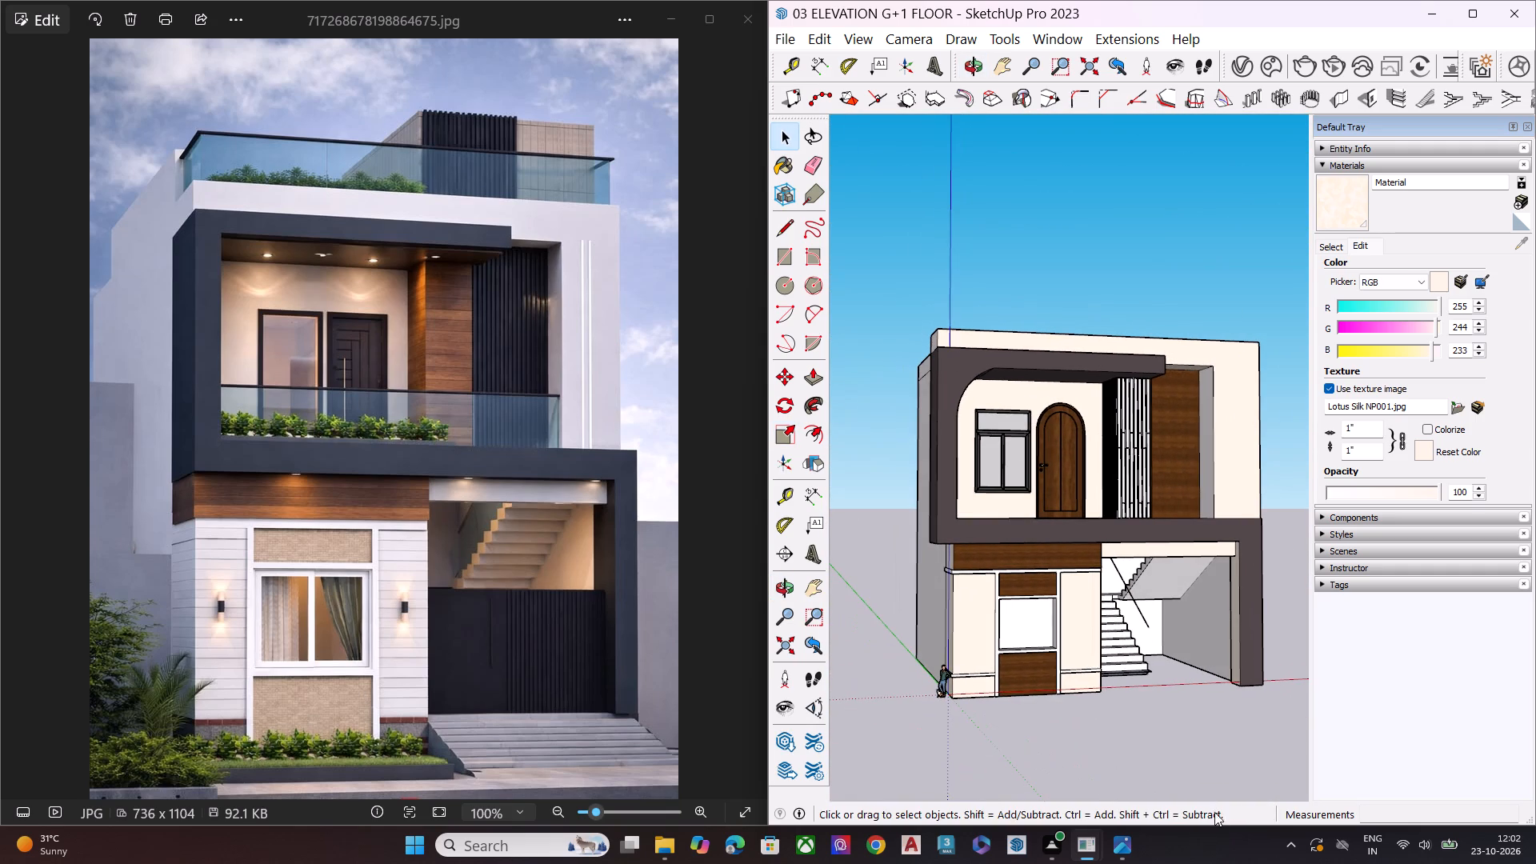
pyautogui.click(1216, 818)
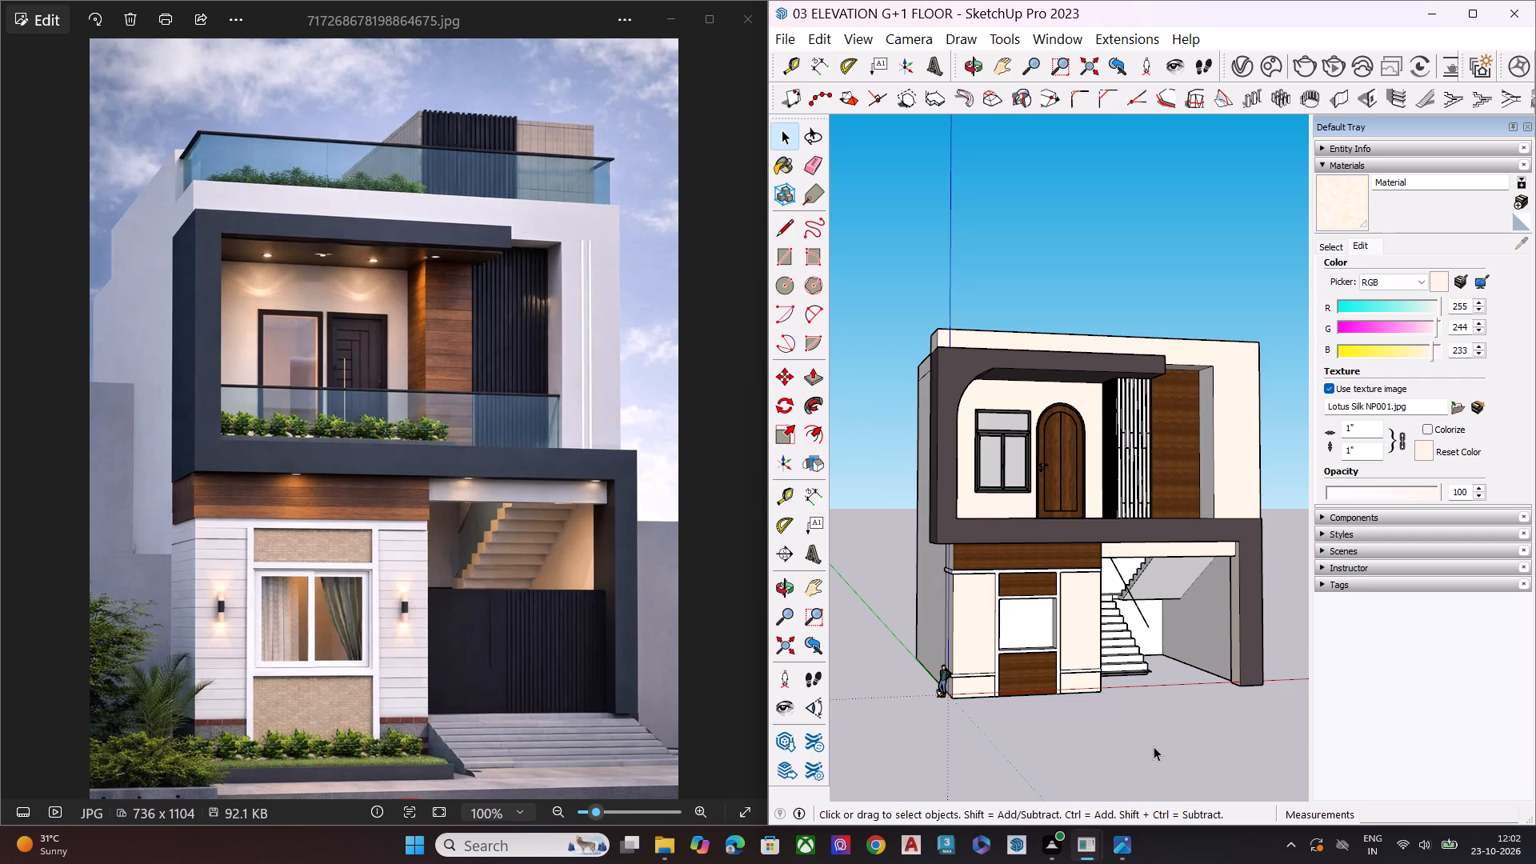
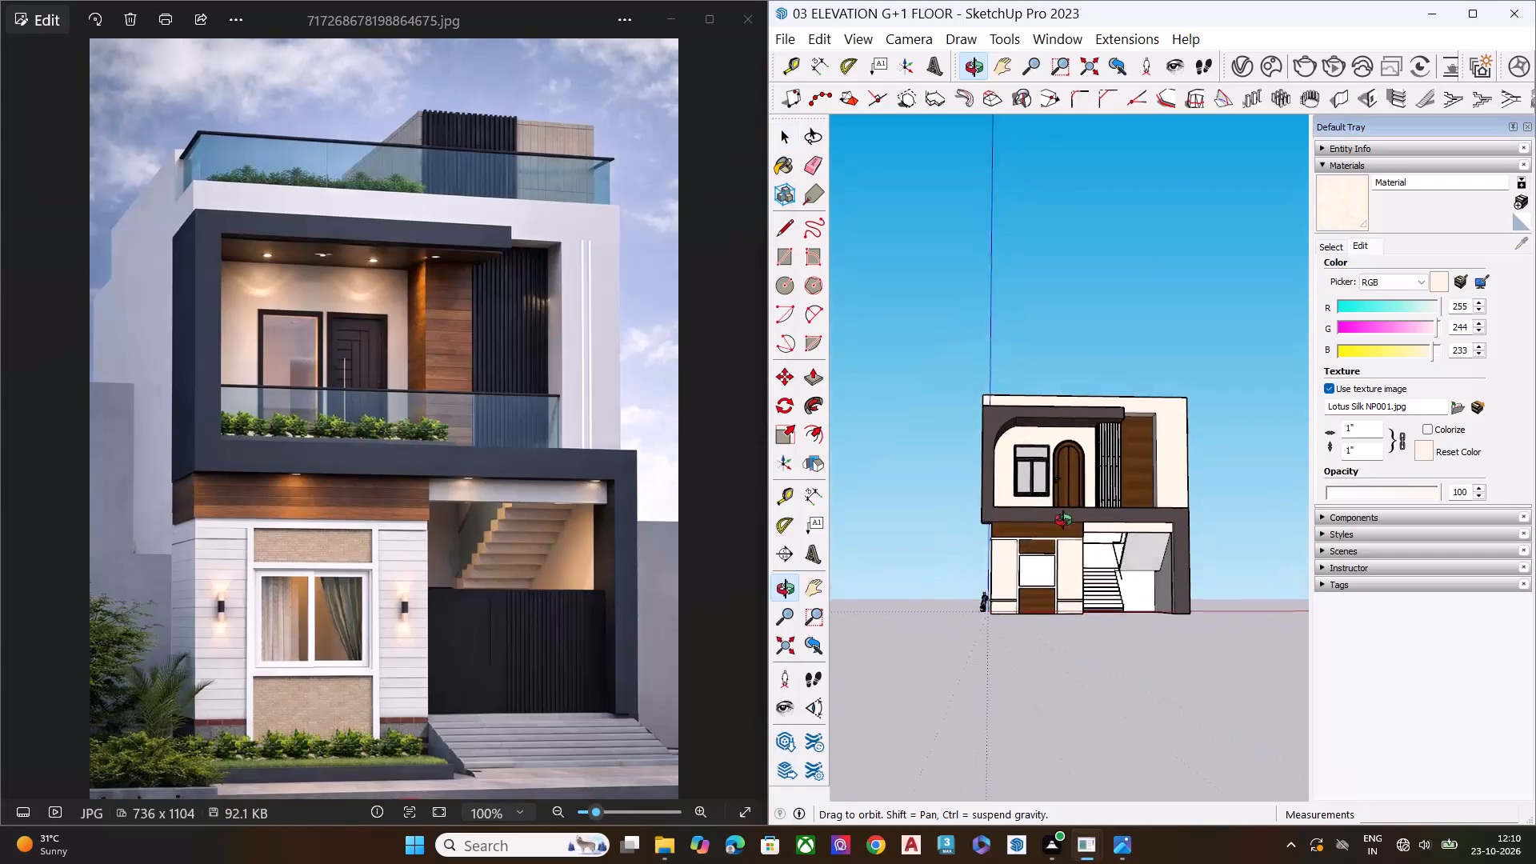
# Examine the plank cladding on the balcony wall's front and side faces, especially their shared corner and the plank joints.
pyautogui.scroll(8, 1120, 523)
pyautogui.scroll(7, 1080, 450)
pyautogui.moveTo(1066, 441); pyautogui.dragTo(1118, 620, button='middle')
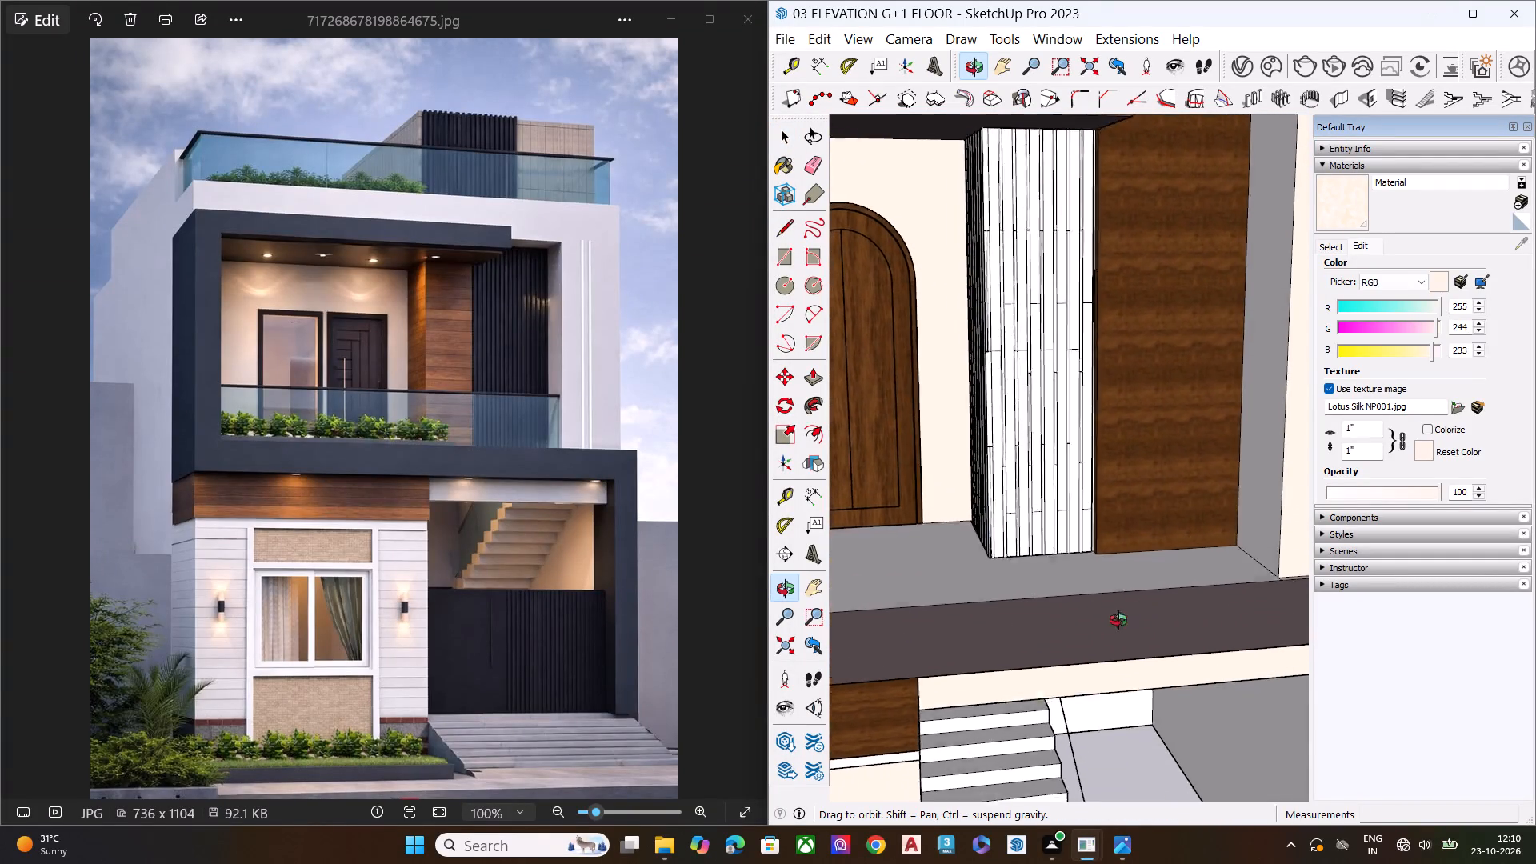
pyautogui.moveTo(1118, 620); pyautogui.dragTo(1350, 655, button='middle')
pyautogui.scroll(2, 1115, 287)
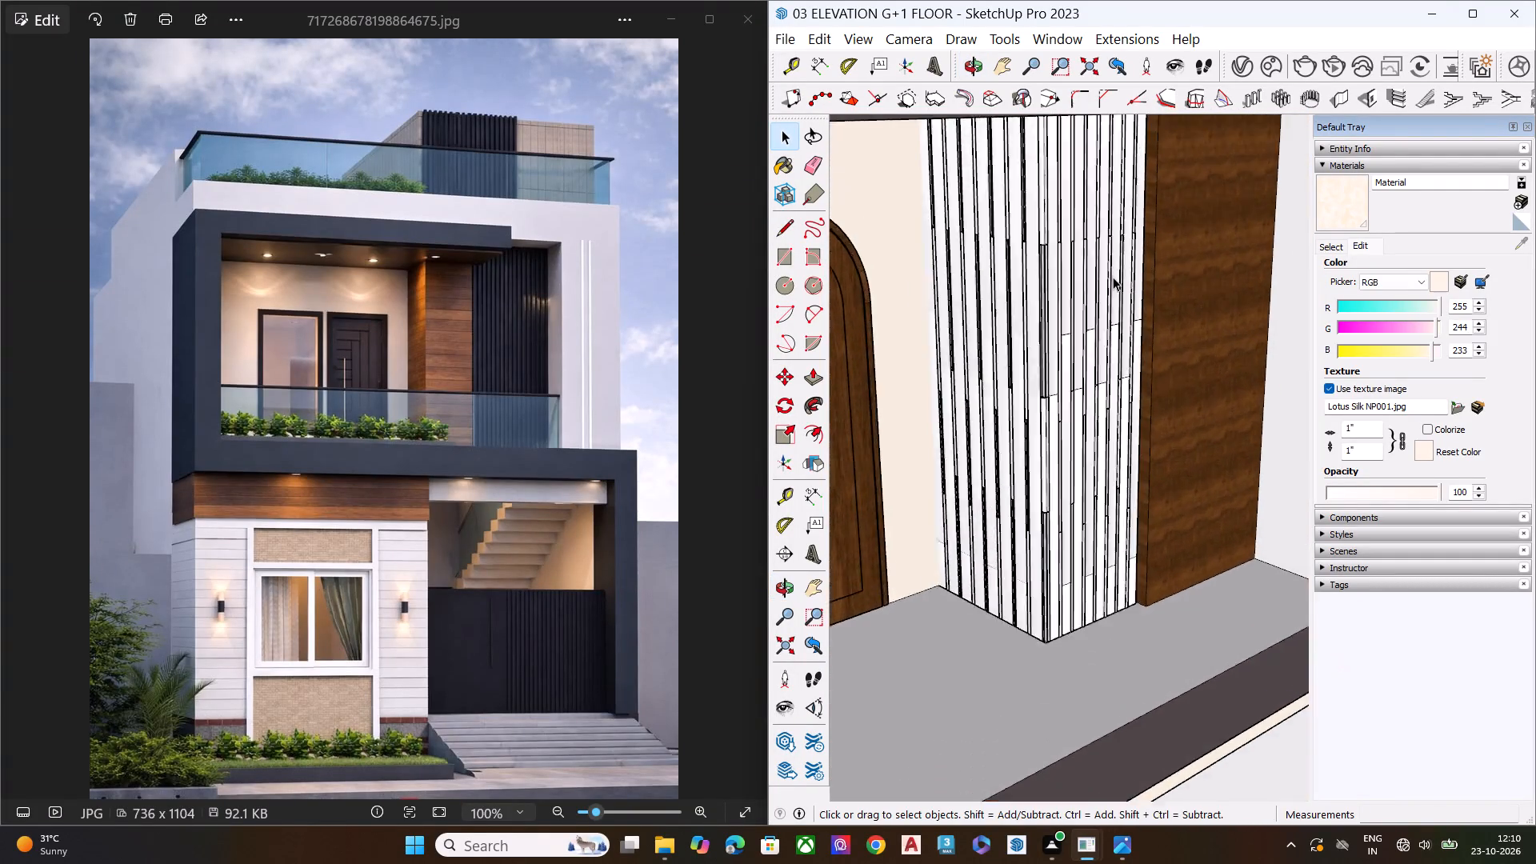
pyautogui.scroll(8, 1113, 277)
pyautogui.scroll(10, 1038, 230)
pyautogui.scroll(-4, 1034, 221)
pyautogui.scroll(1, 1034, 221)
pyautogui.scroll(-6, 1034, 221)
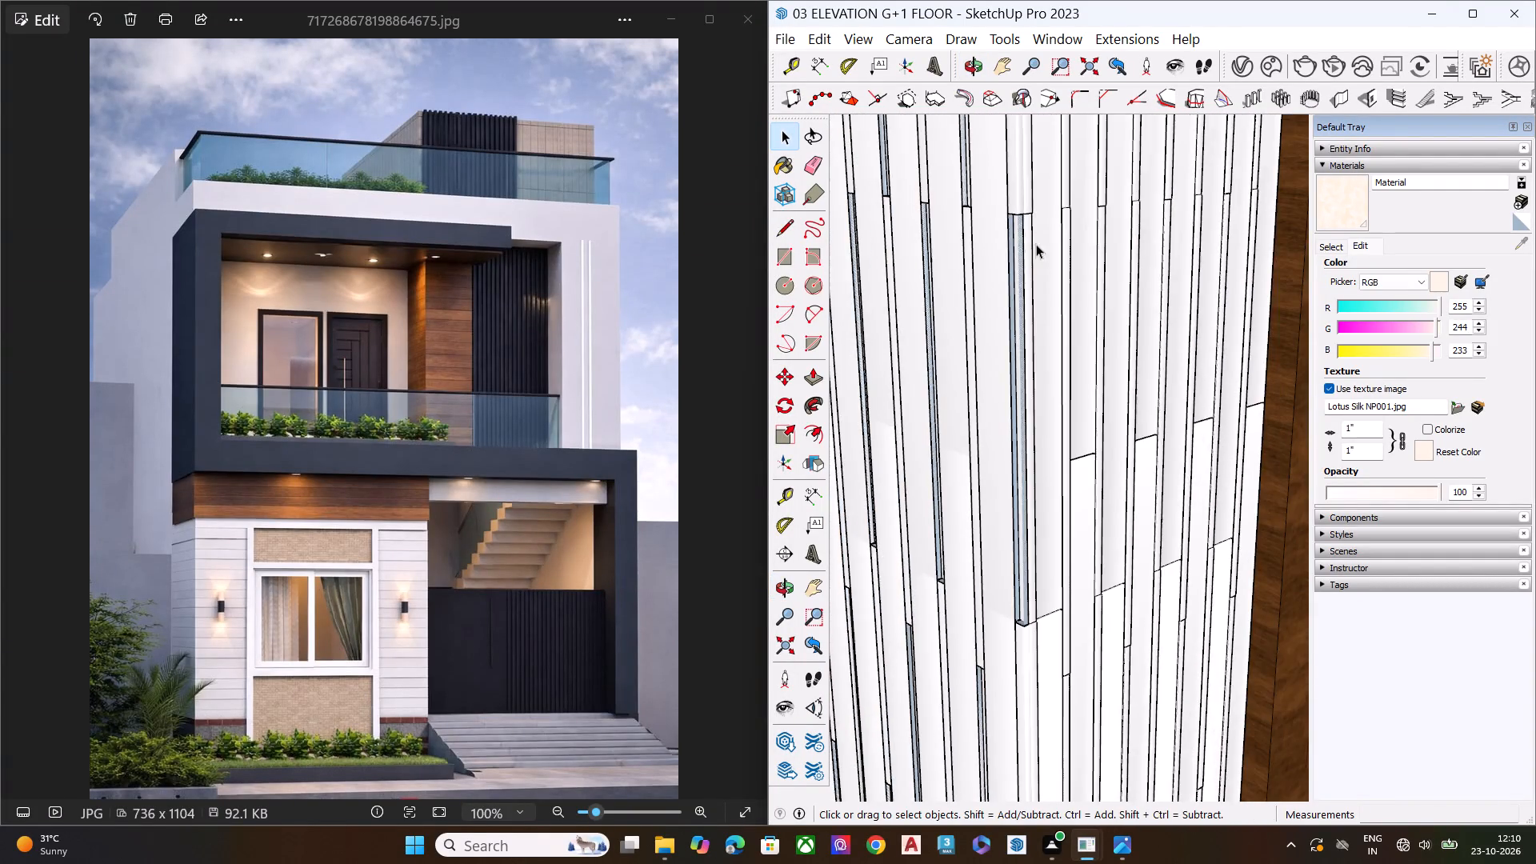
pyautogui.moveTo(1028, 261); pyautogui.dragTo(1038, 200, button='middle')
pyautogui.scroll(-4, 1059, 218)
pyautogui.scroll(1, 1064, 249)
pyautogui.scroll(-4, 1064, 251)
pyautogui.scroll(1, 1066, 289)
pyautogui.scroll(-2, 1065, 303)
pyautogui.scroll(-8, 1077, 399)
pyautogui.moveTo(1093, 461); pyautogui.dragTo(1085, 429, button='middle')
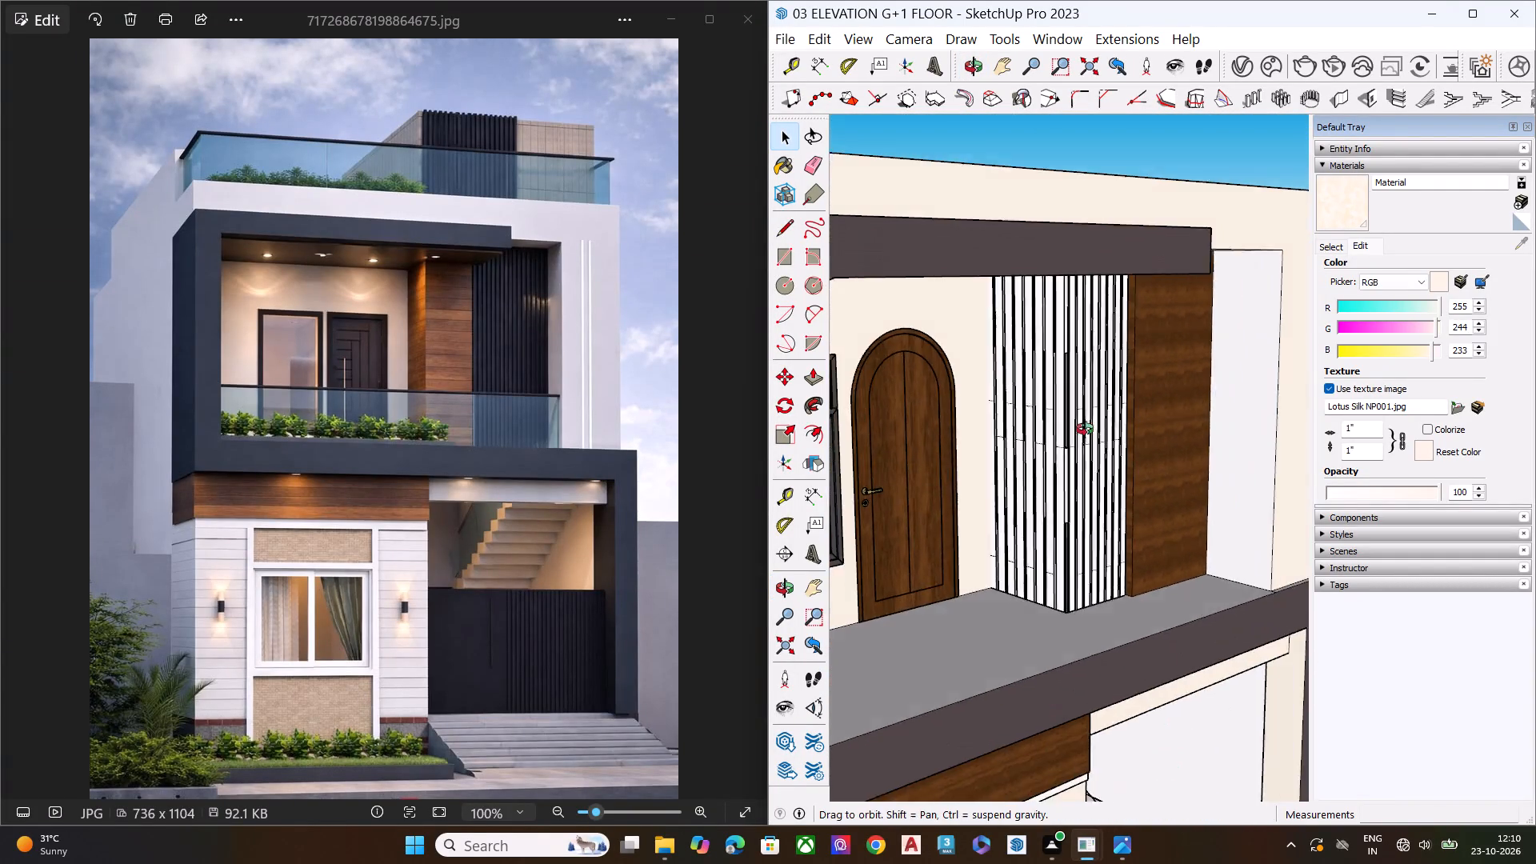
pyautogui.moveTo(1085, 429); pyautogui.dragTo(1084, 356, button='middle')
# Render the balcony corner view in V-Ray and inspect how the plank cladding grooves look beside the arched door.
pyautogui.scroll(4, 1084, 354)
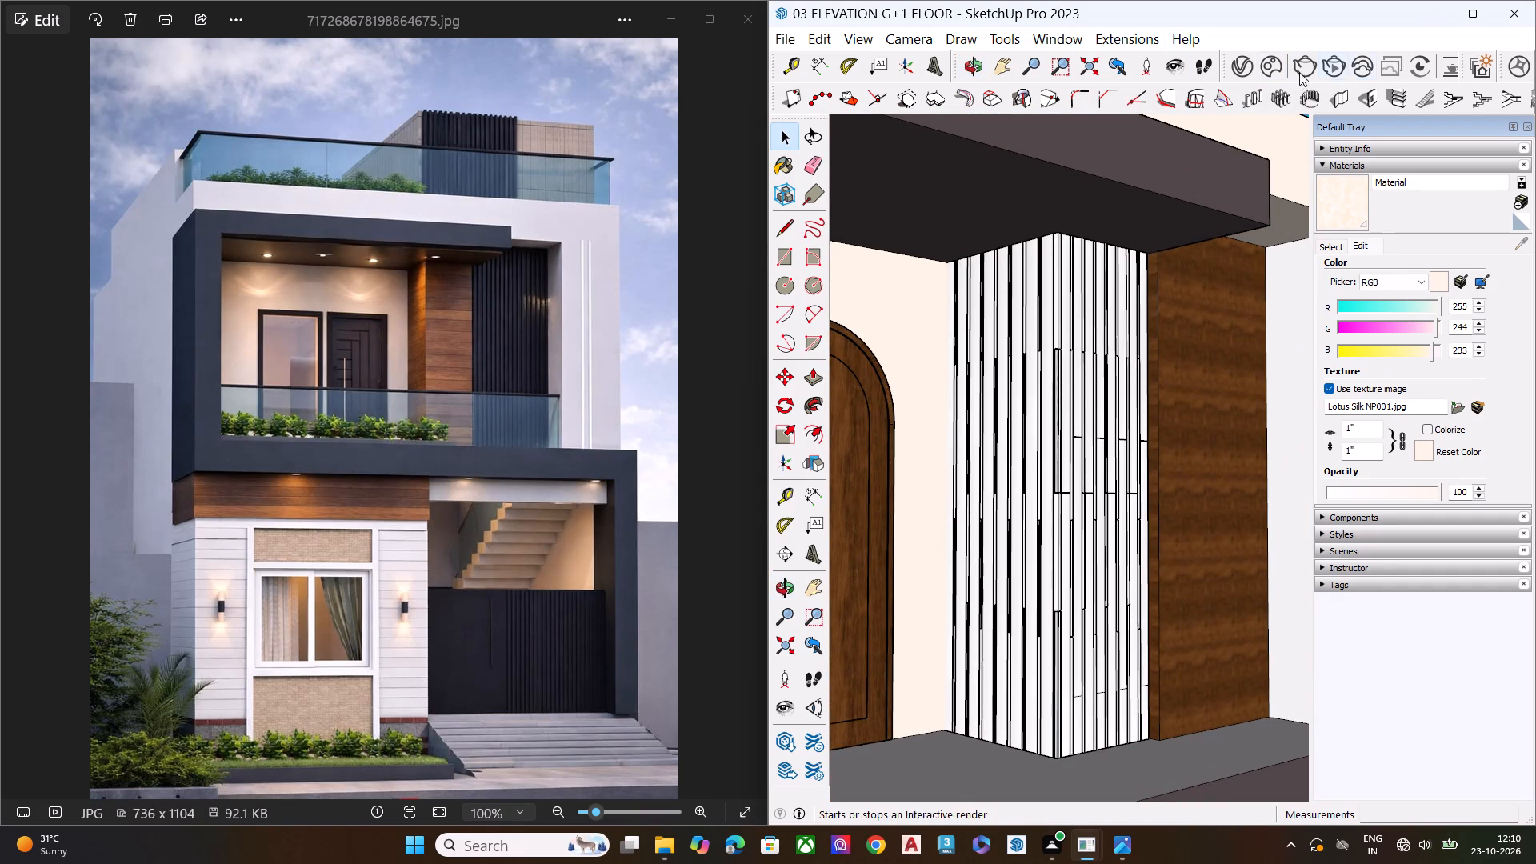
pyautogui.click(1306, 64)
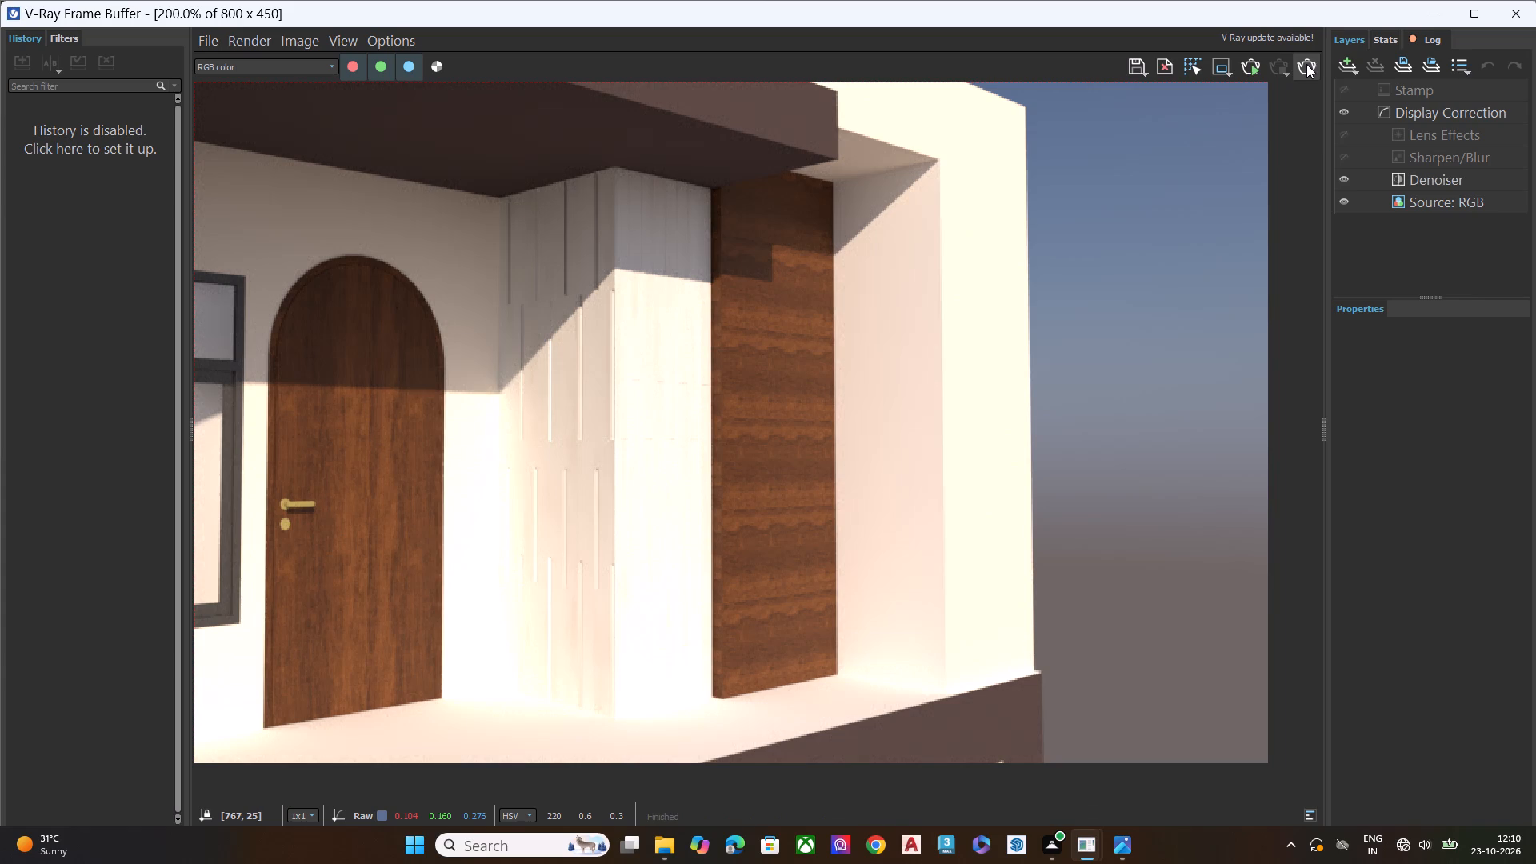
pyautogui.scroll(1, 551, 450)
pyautogui.scroll(-1, 551, 450)
pyautogui.scroll(1, 551, 450)
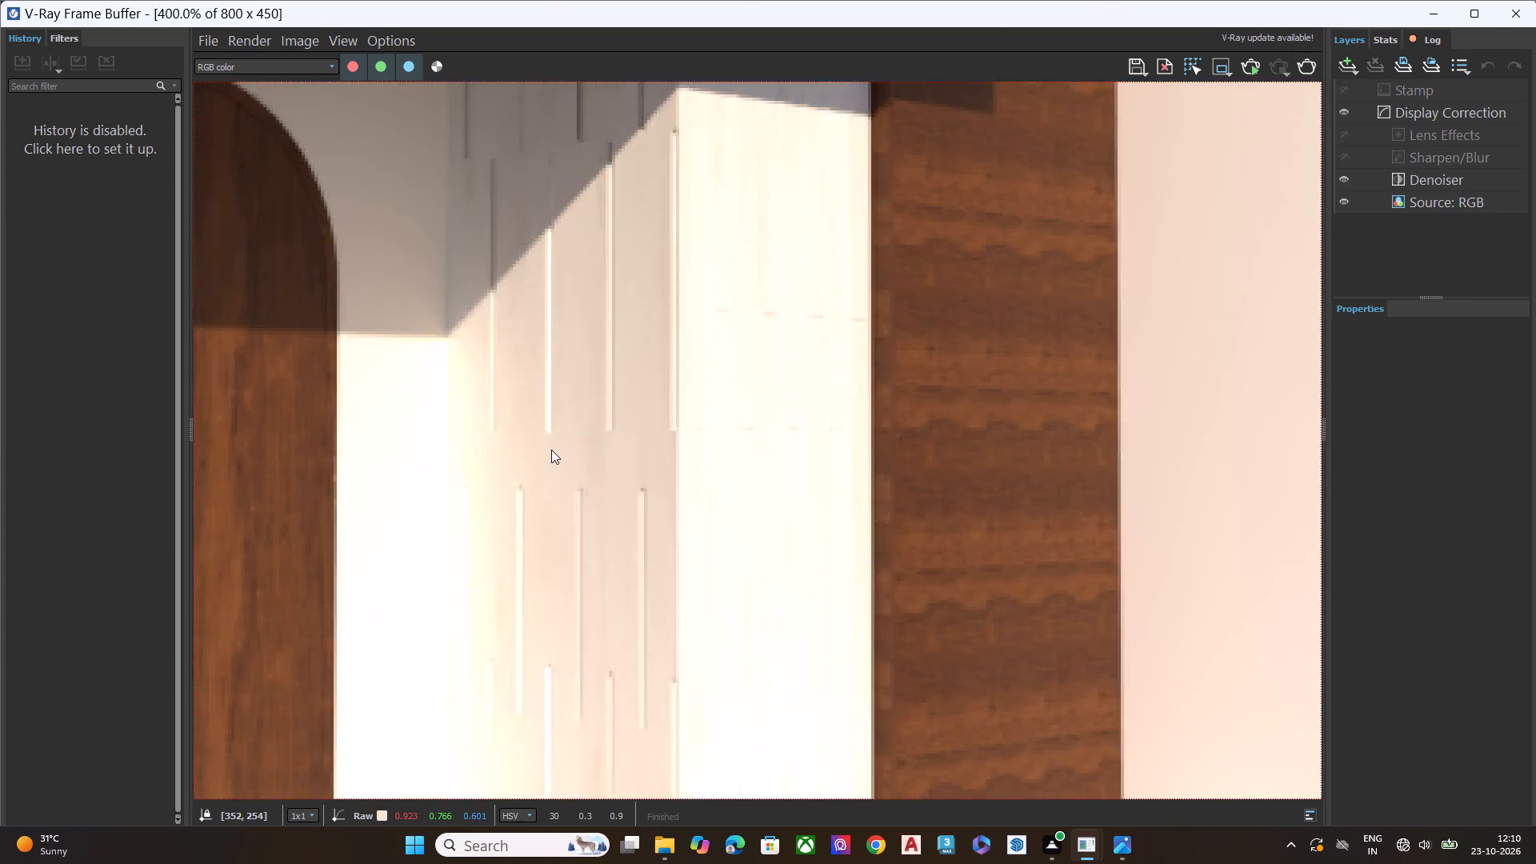
pyautogui.scroll(1, 551, 450)
pyautogui.scroll(-4, 558, 448)
pyautogui.scroll(3, 675, 519)
pyautogui.scroll(-2, 709, 537)
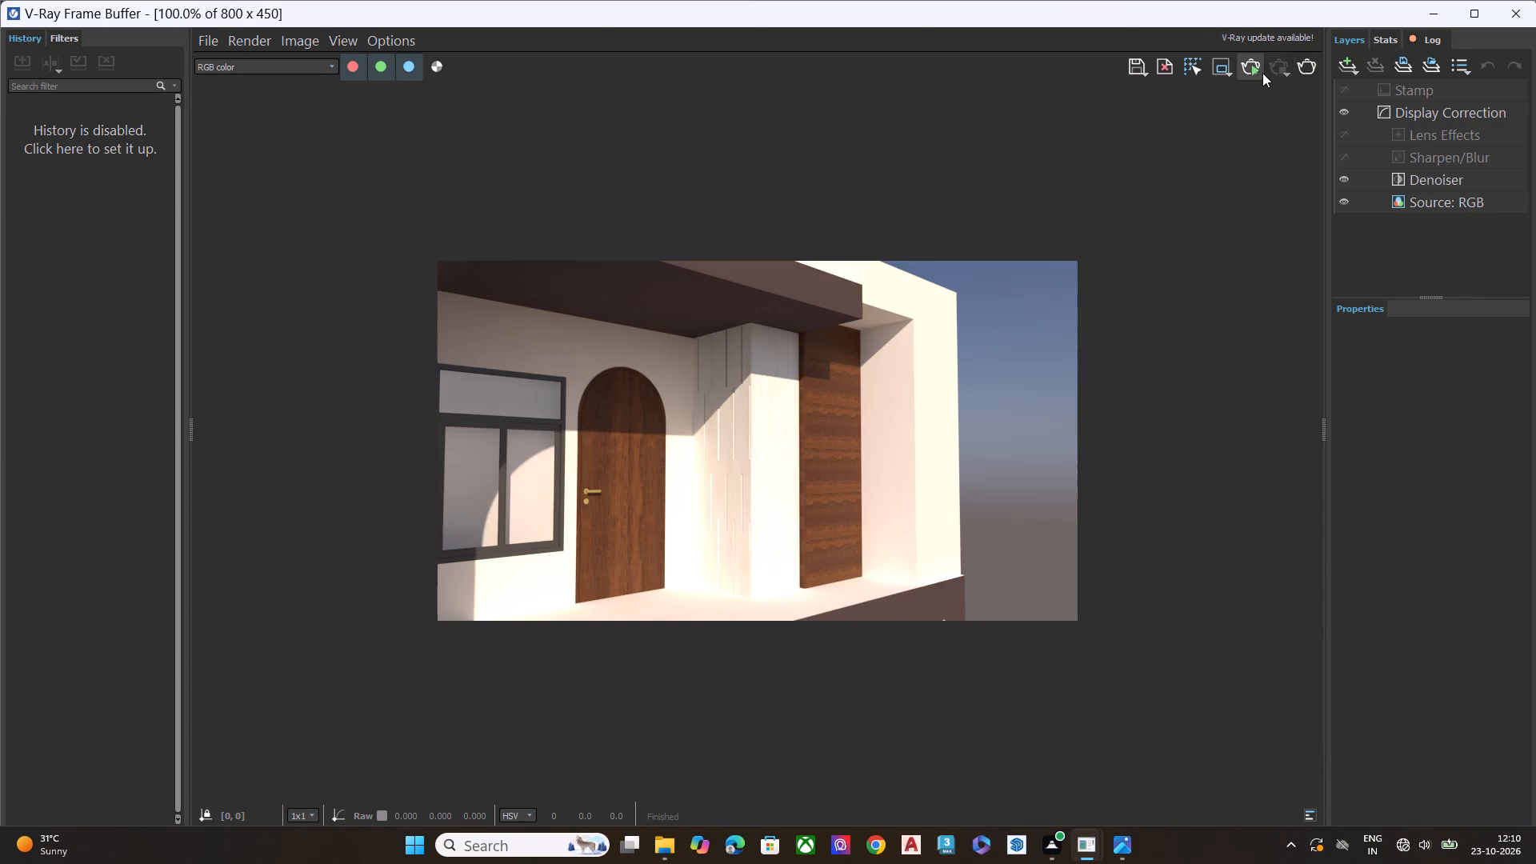
pyautogui.click(1513, 21)
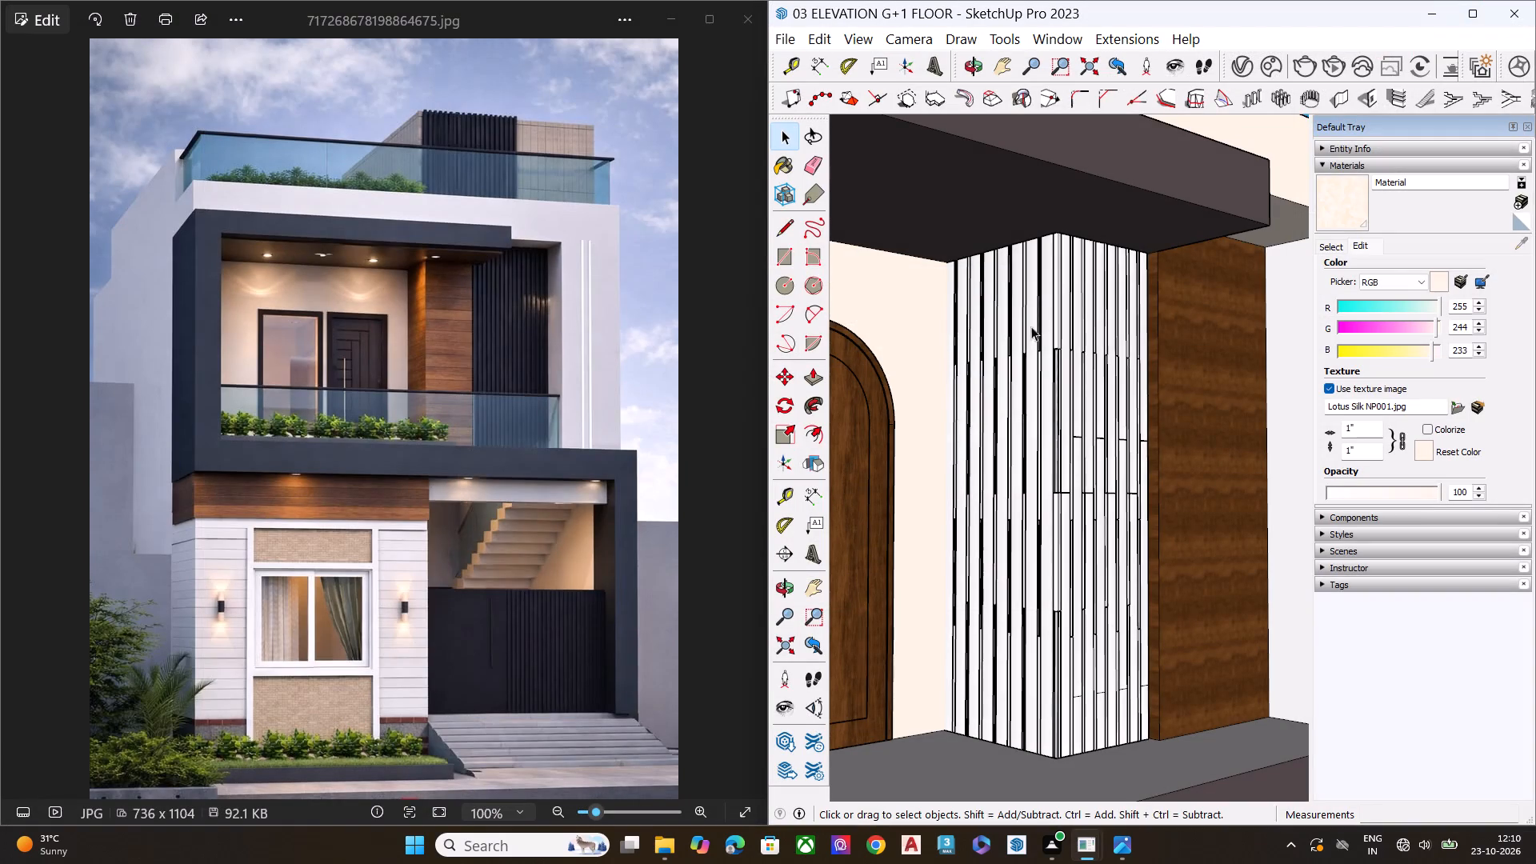
# Review the whole house model from the front and compare its elevation with the reference photo.
pyautogui.scroll(-3, 983, 332)
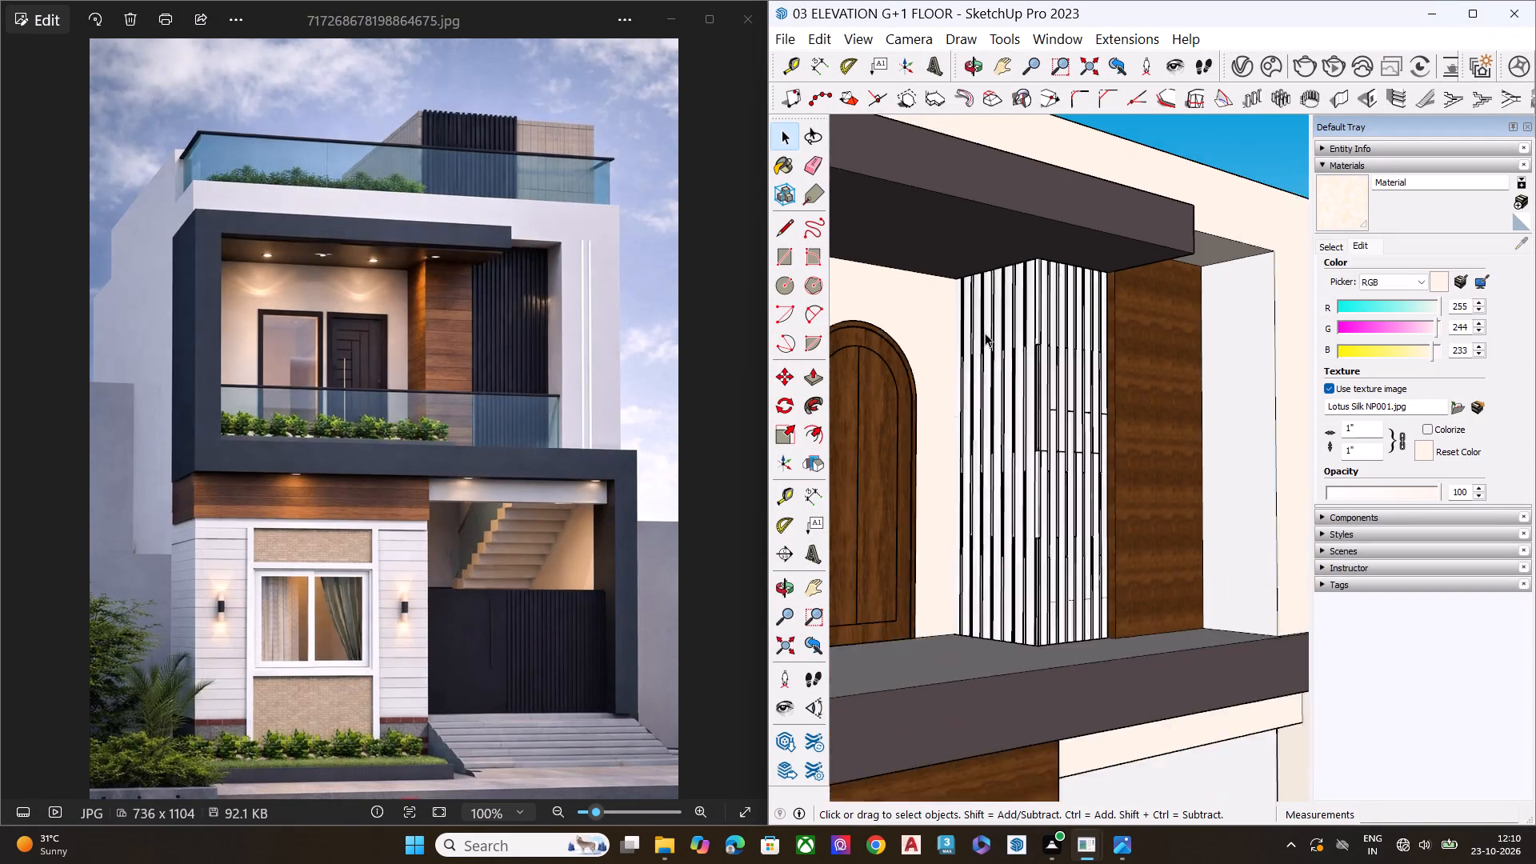
pyautogui.scroll(-4, 985, 333)
pyautogui.scroll(-7, 1089, 370)
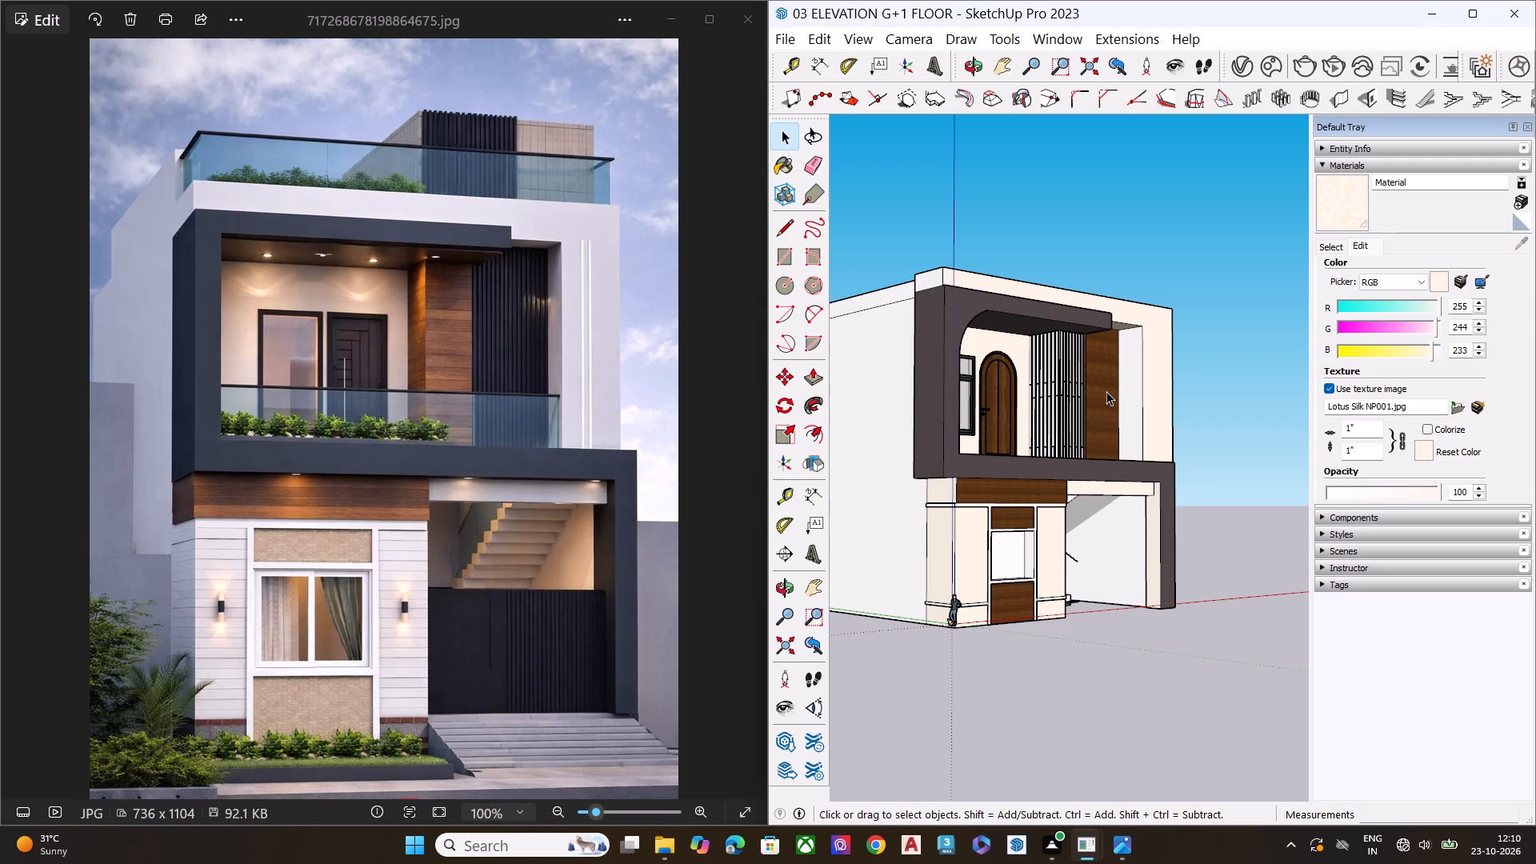
pyautogui.scroll(-1, 1106, 391)
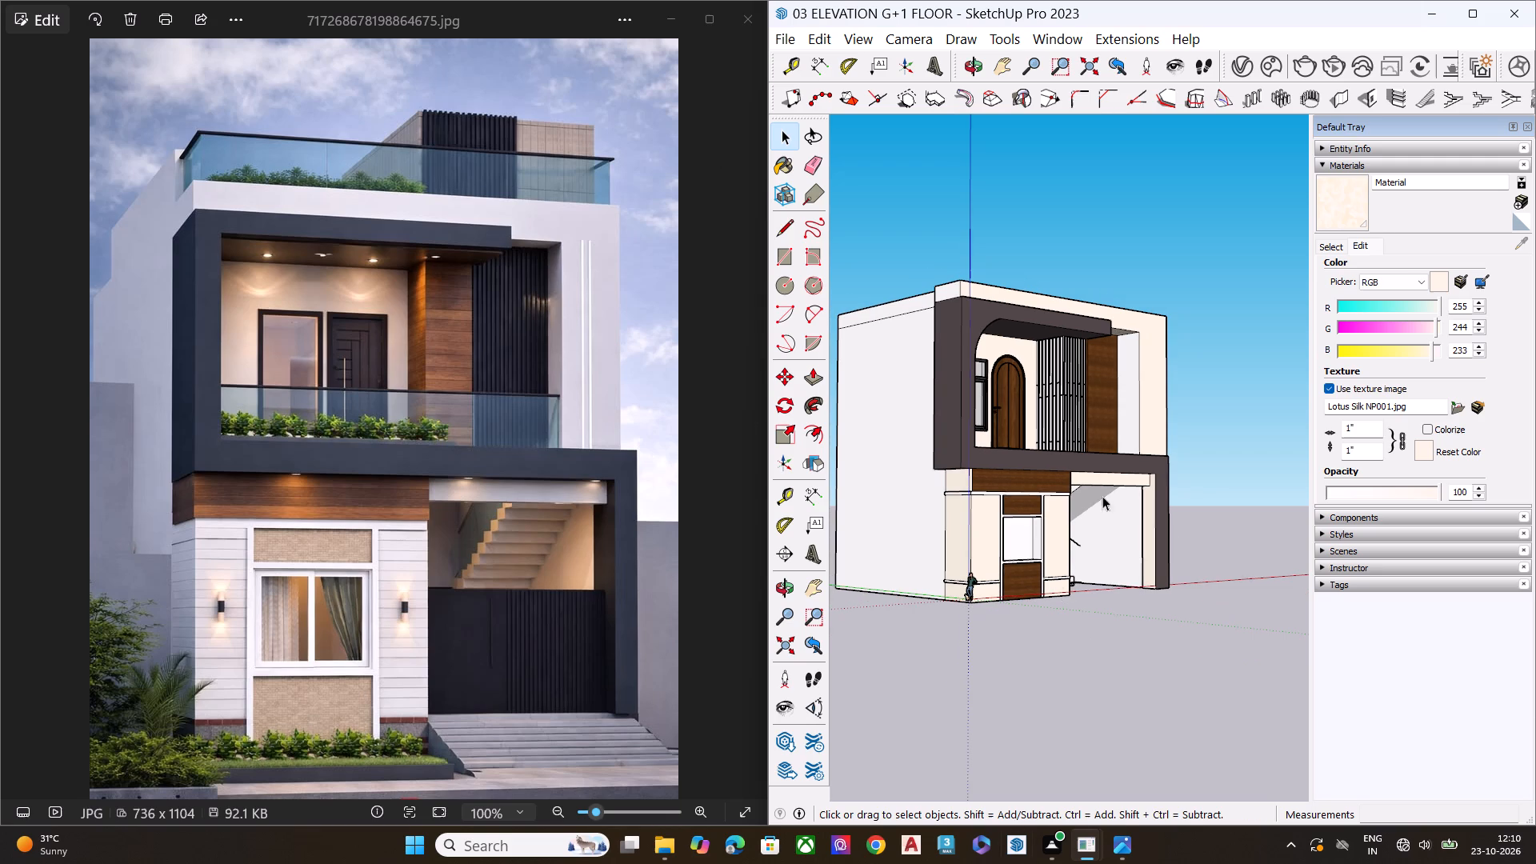
pyautogui.moveTo(1103, 479); pyautogui.dragTo(1123, 568, button='middle')
pyautogui.scroll(7, 1105, 453)
pyautogui.moveTo(1118, 529); pyautogui.dragTo(917, 529, button='middle')
pyautogui.scroll(1, 1088, 527)
pyautogui.scroll(-4, 1120, 447)
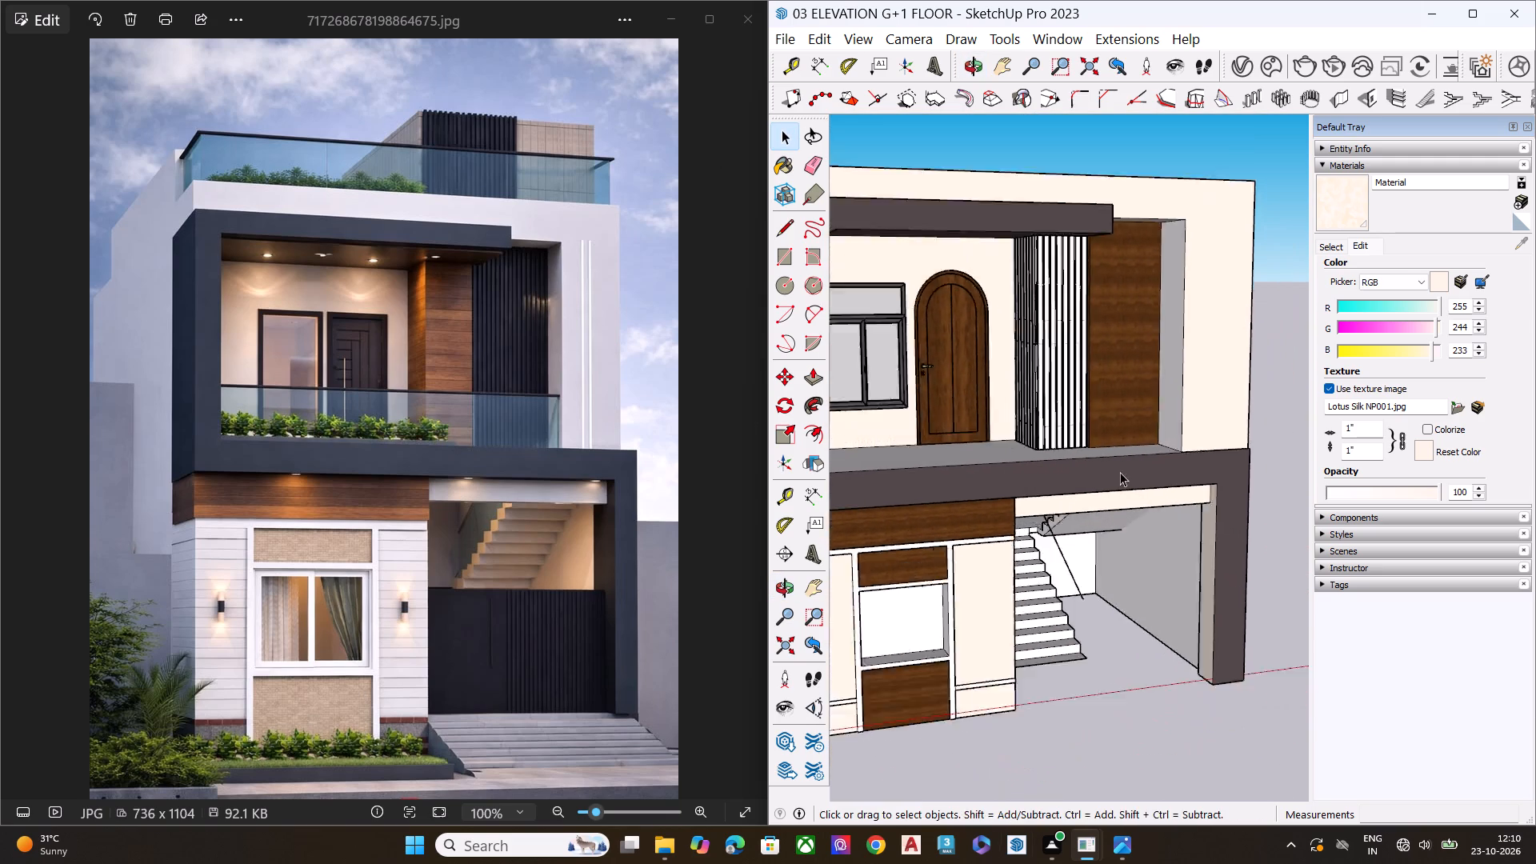
pyautogui.scroll(-5, 1120, 472)
pyautogui.moveTo(1122, 480); pyautogui.dragTo(953, 476, button='middle')
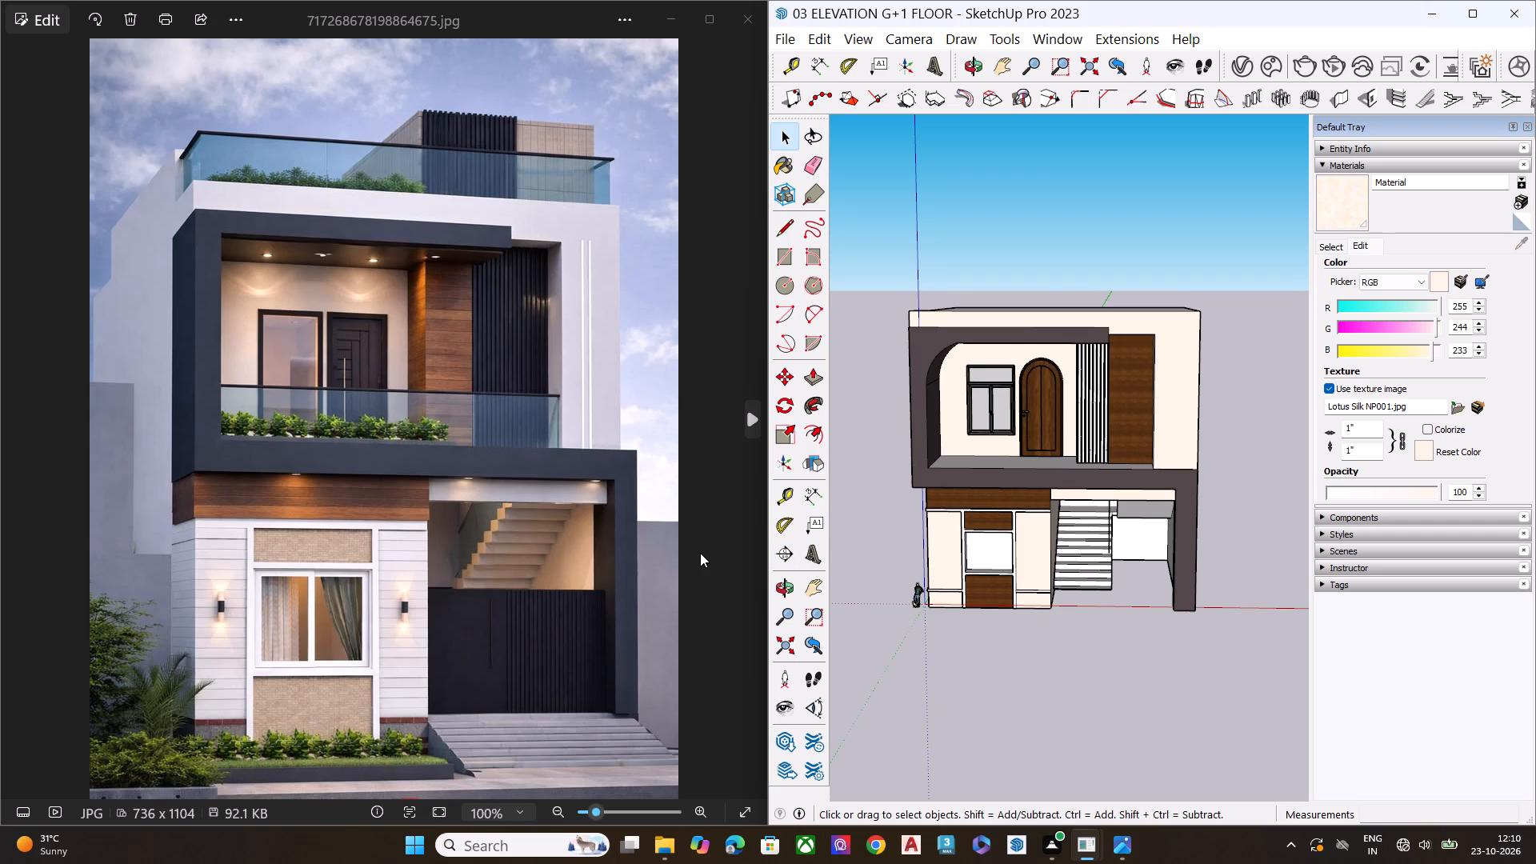
pyautogui.scroll(-1, 1019, 583)
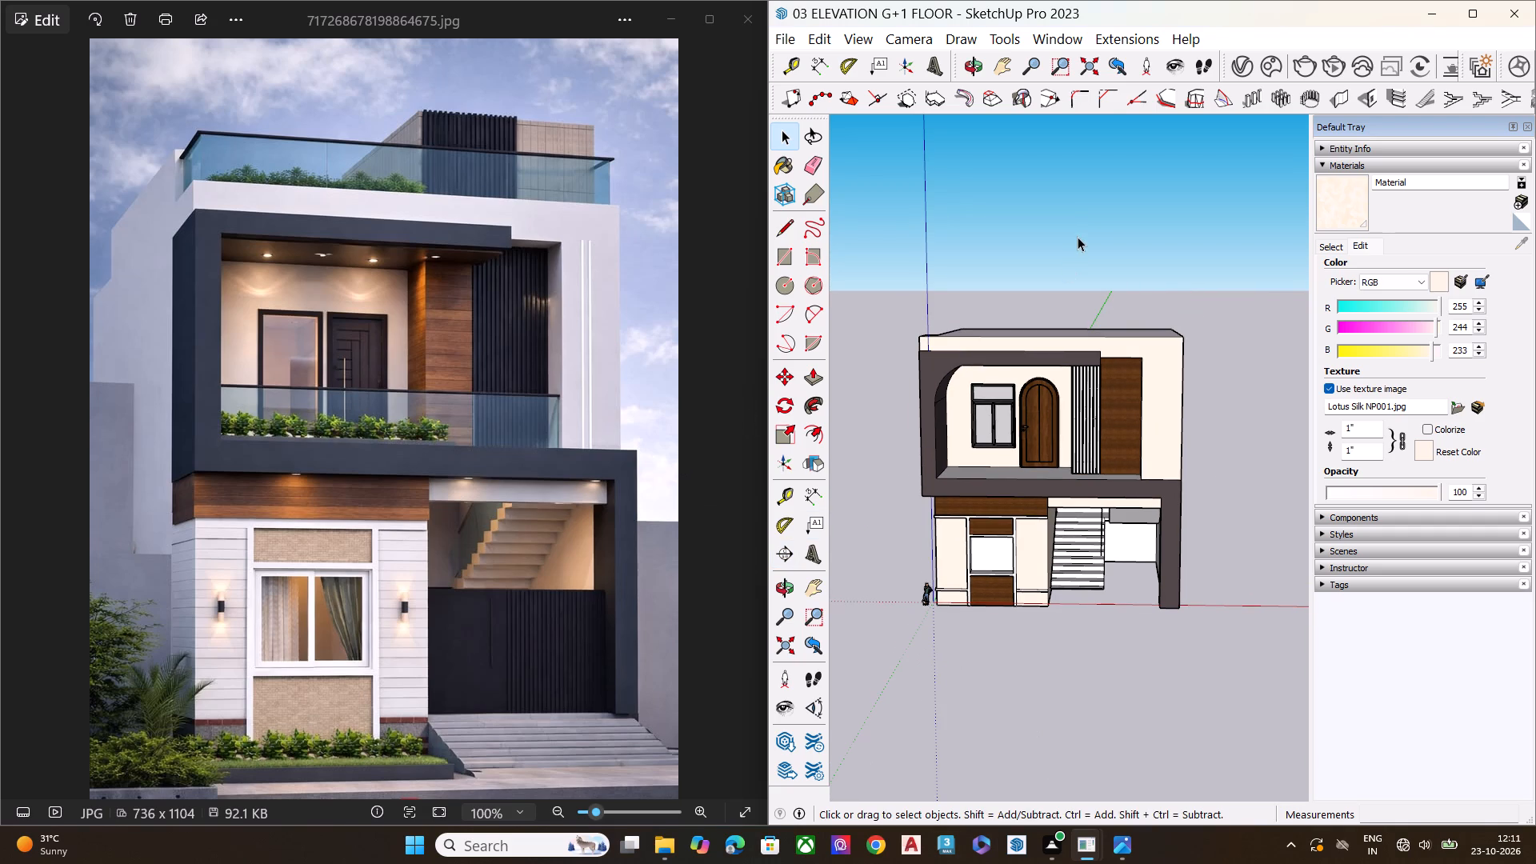
# Open the Chaos Cosmos library from the V-Ray Asset Editor and show the Architecture 3D models' Background buildings category.
pyautogui.click(1244, 65)
pyautogui.click(500, 146)
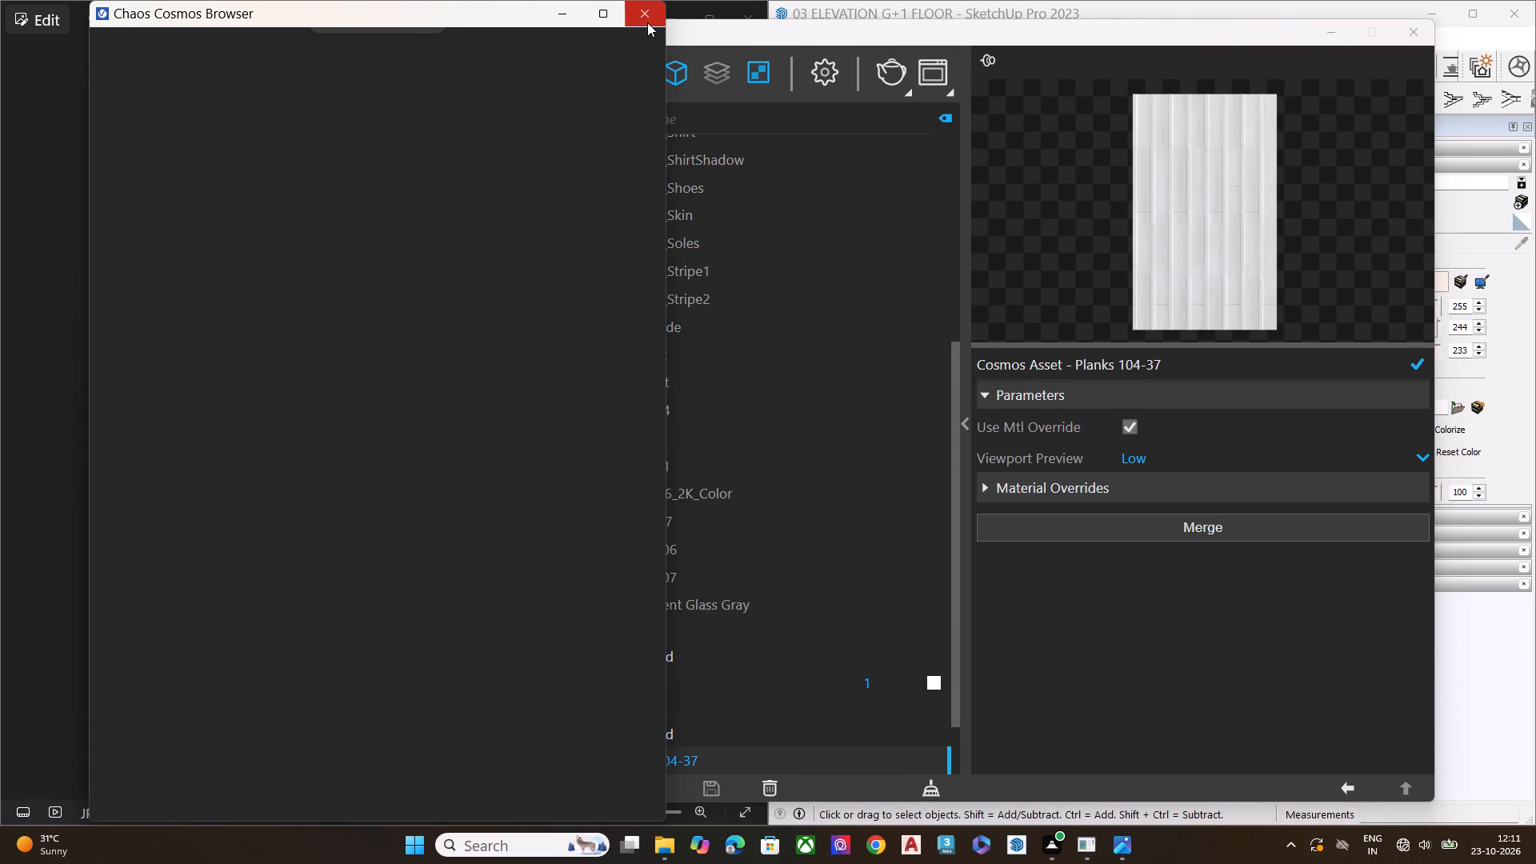
pyautogui.click(647, 22)
pyautogui.click(467, 131)
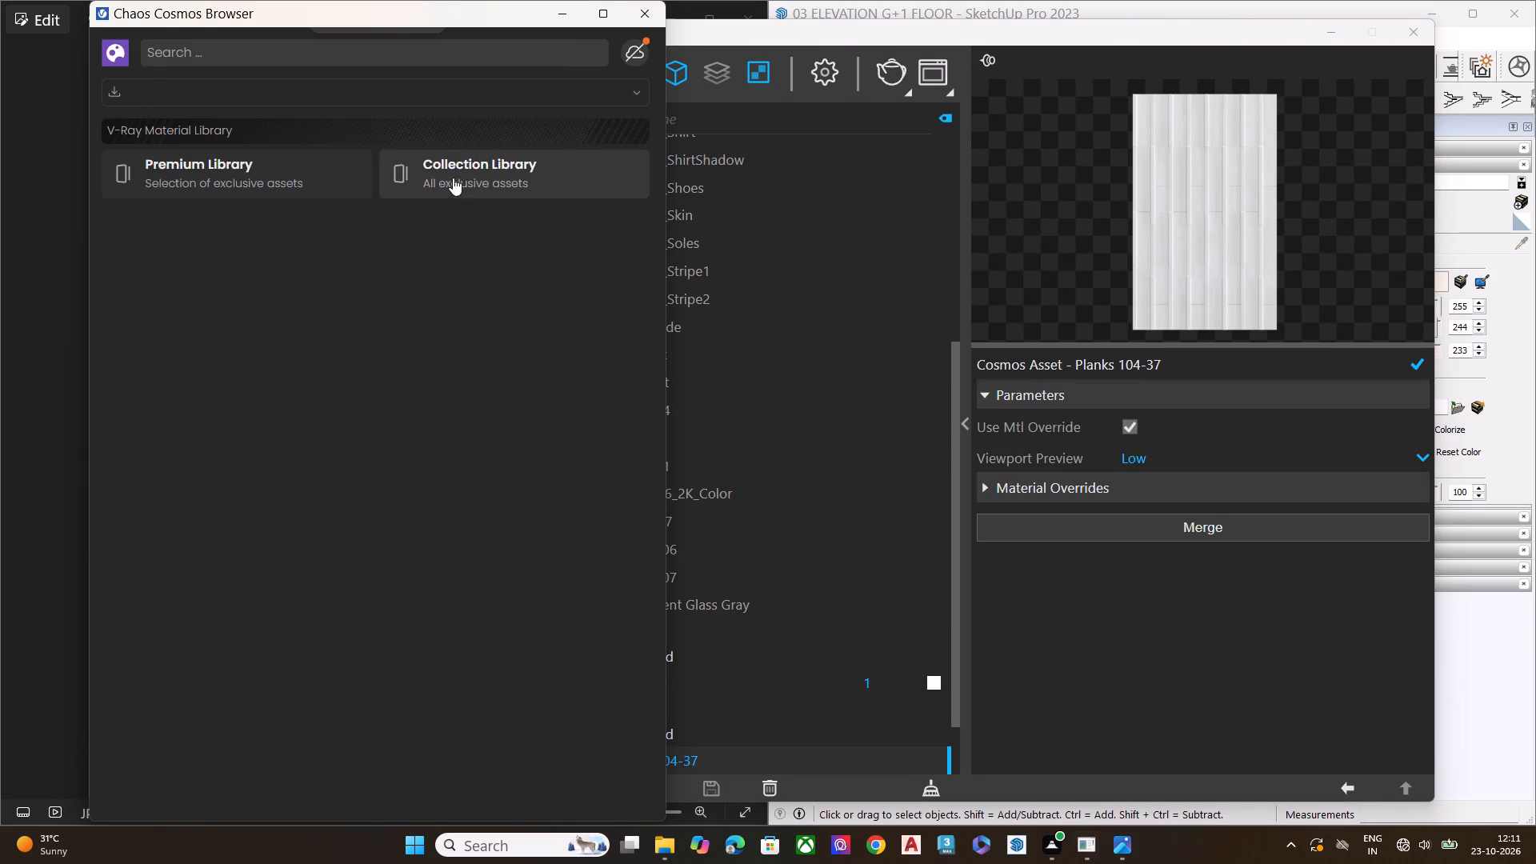
pyautogui.click(426, 101)
pyautogui.click(193, 142)
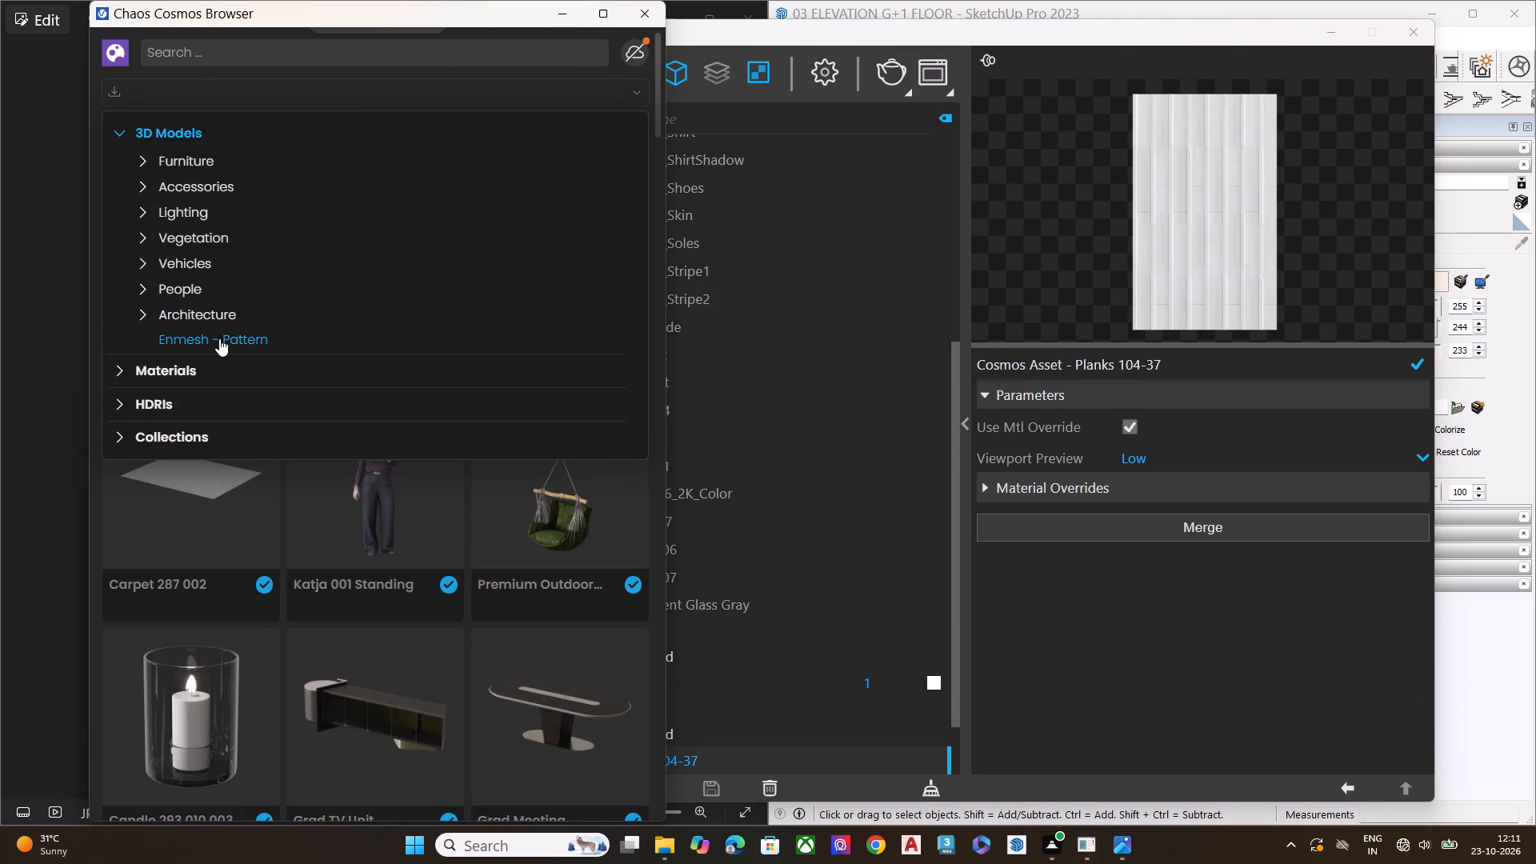
pyautogui.click(219, 314)
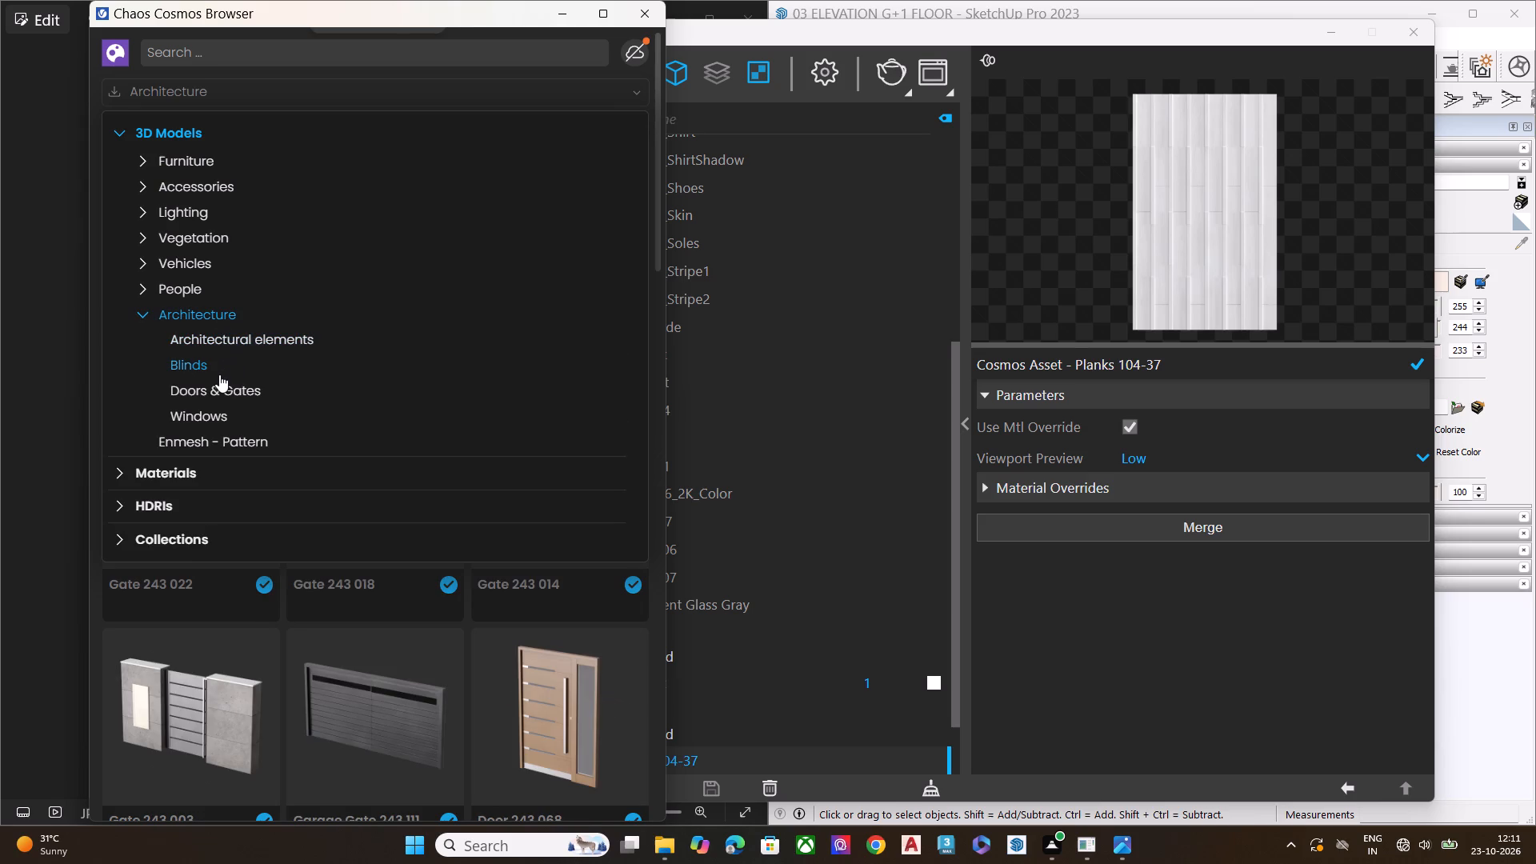
pyautogui.click(182, 371)
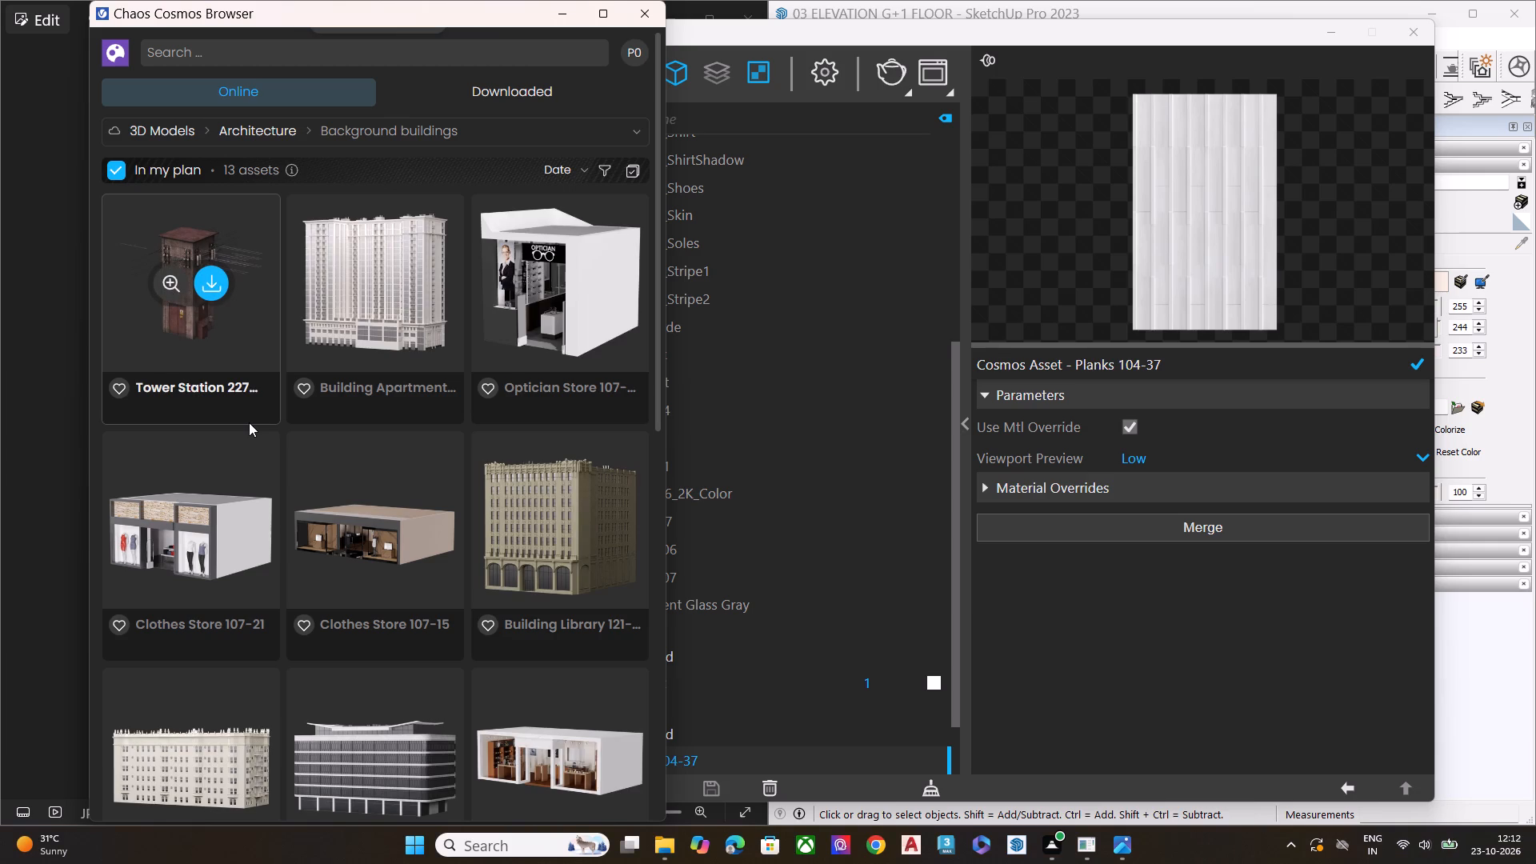
# Look through the Stairs and Urban & Street Design categories of the Cosmos Architecture models.
pyautogui.click(323, 133)
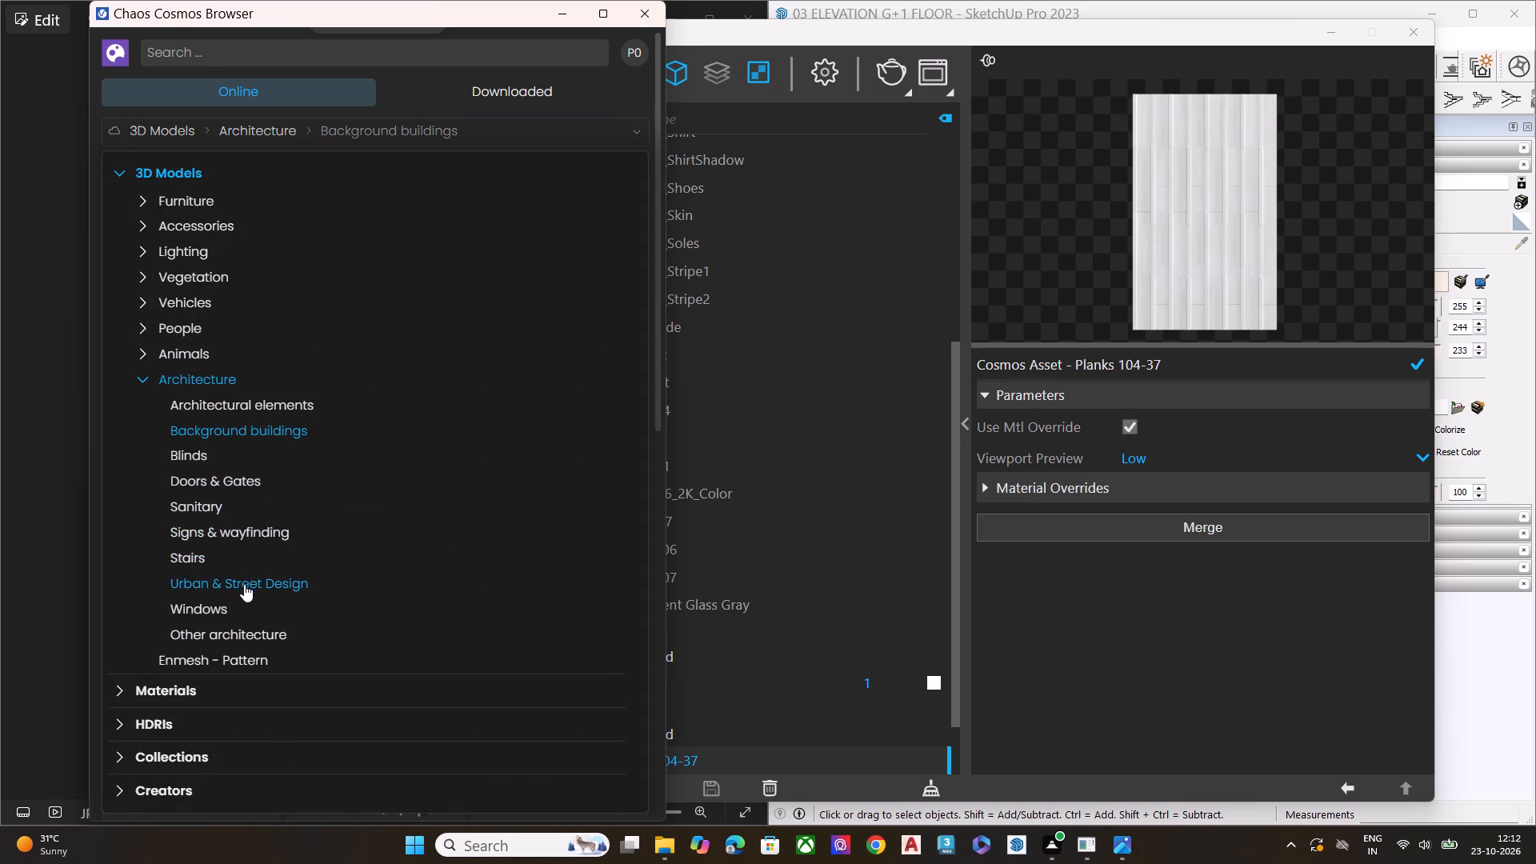
pyautogui.click(206, 554)
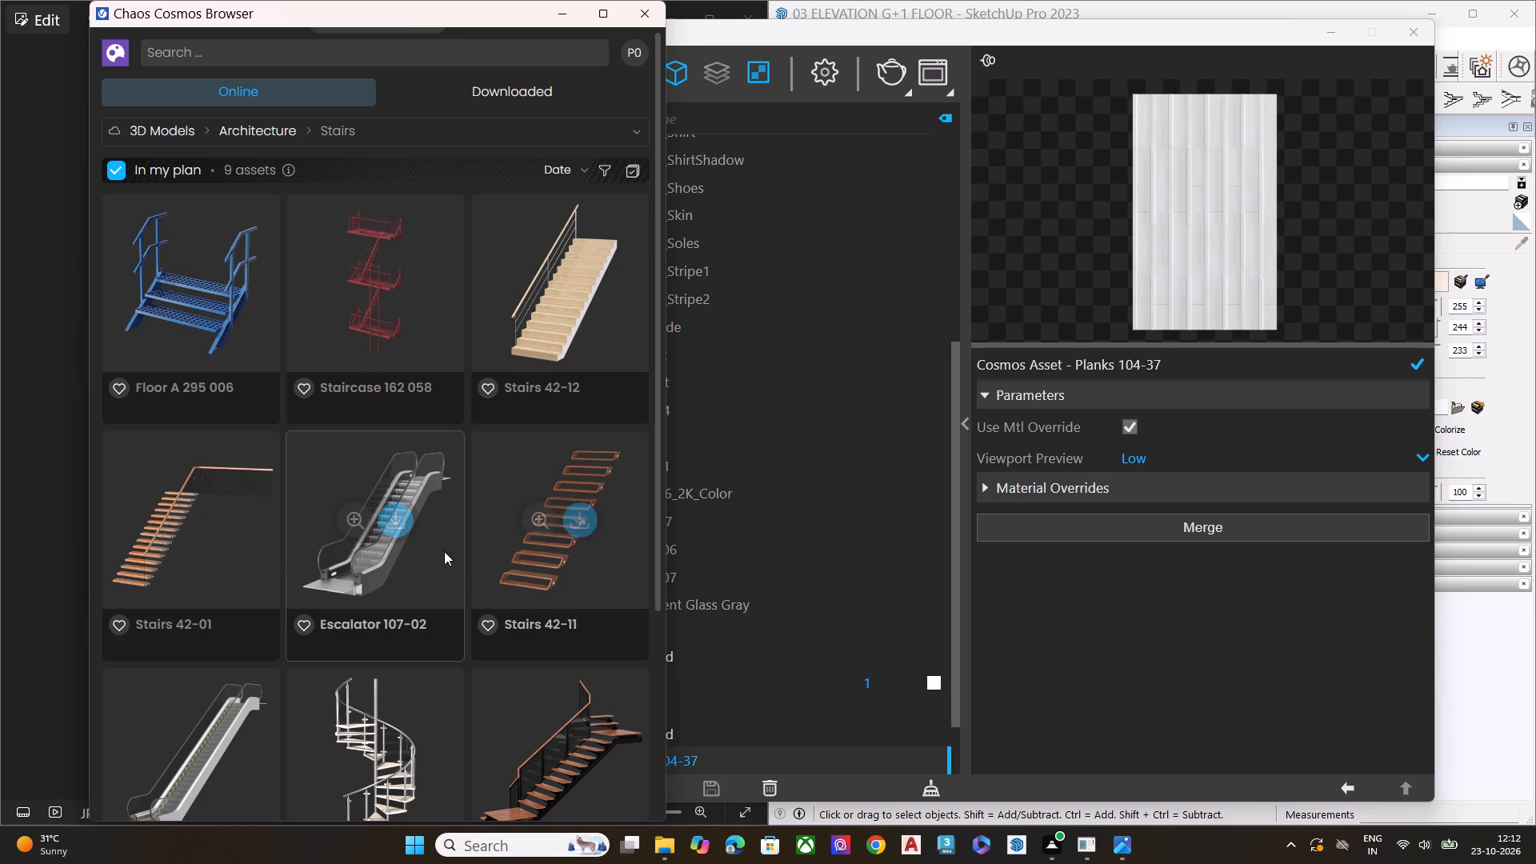
pyautogui.scroll(-2, 437, 552)
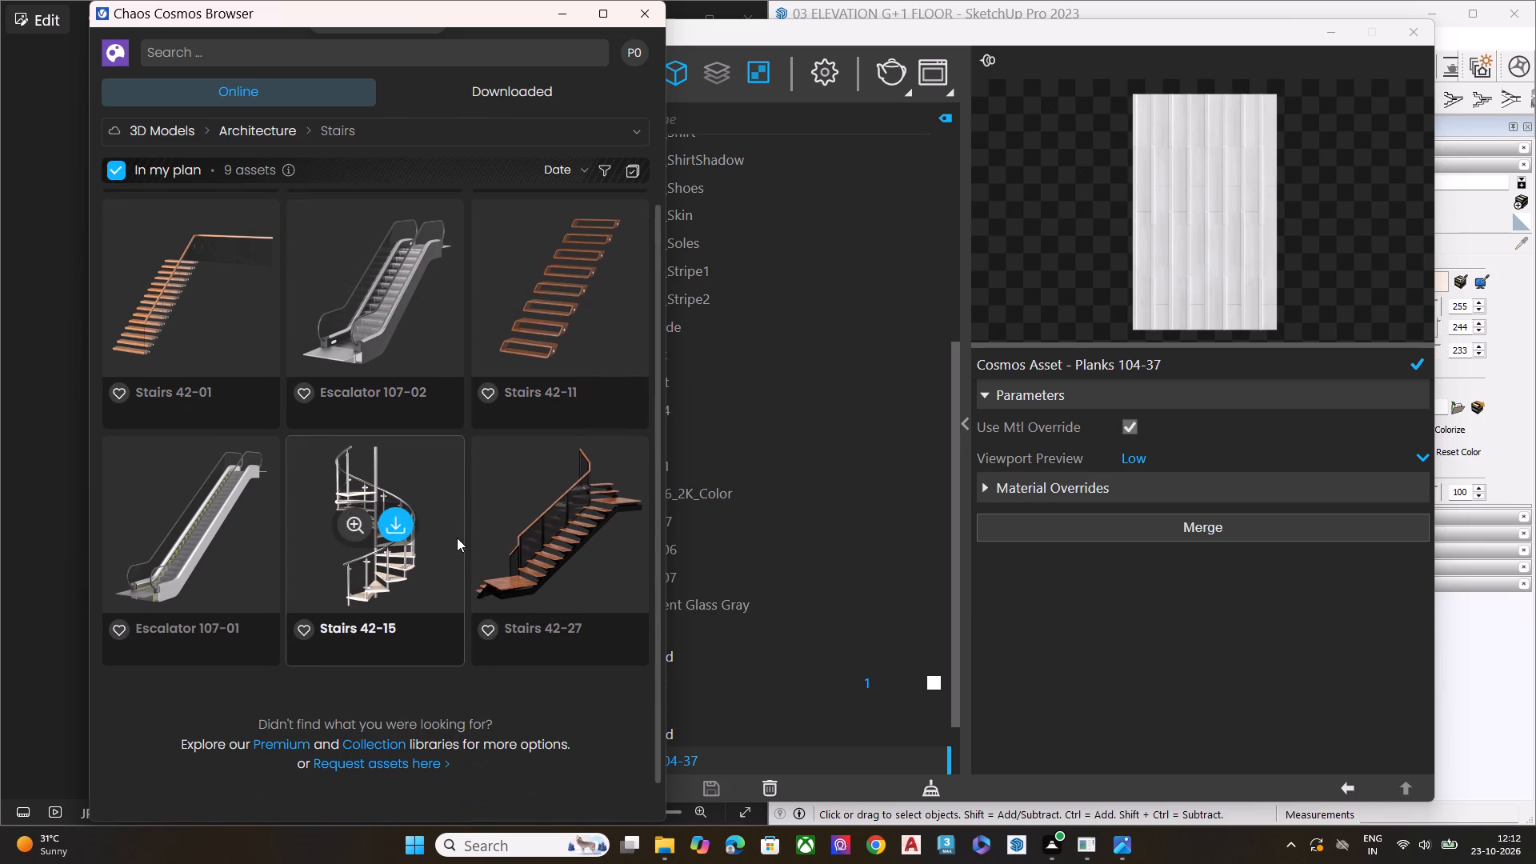
pyautogui.click(302, 128)
pyautogui.click(215, 590)
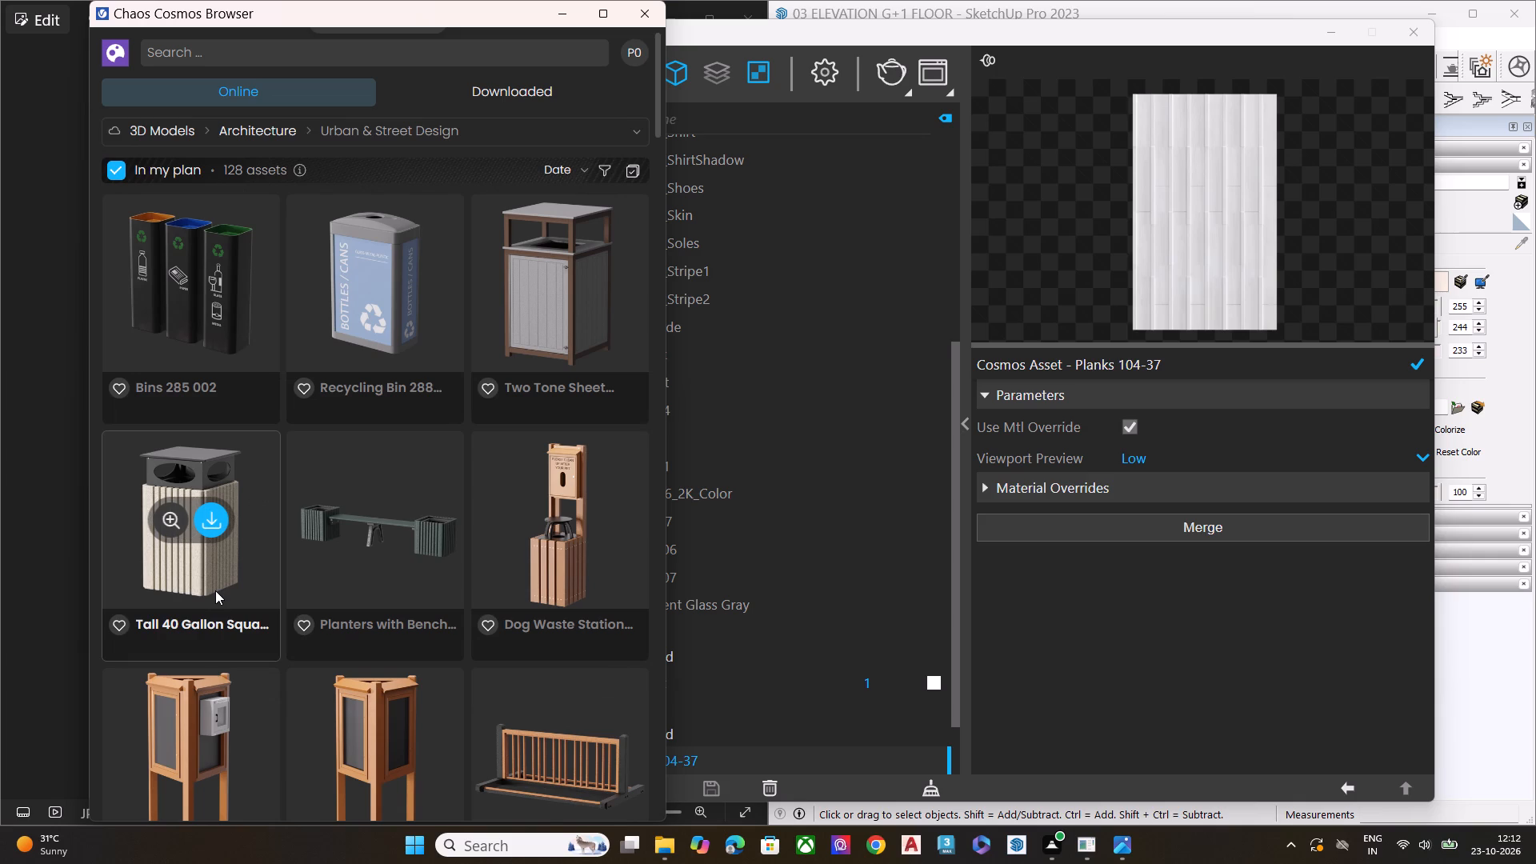
pyautogui.scroll(-6, 459, 550)
pyautogui.scroll(1, 458, 558)
pyautogui.scroll(-1, 458, 558)
pyautogui.scroll(6, 458, 558)
pyautogui.scroll(-1, 458, 558)
pyautogui.scroll(1, 458, 558)
# Look through the Other architecture category of the Cosmos 3D models for a suitable facade element.
pyautogui.click(331, 132)
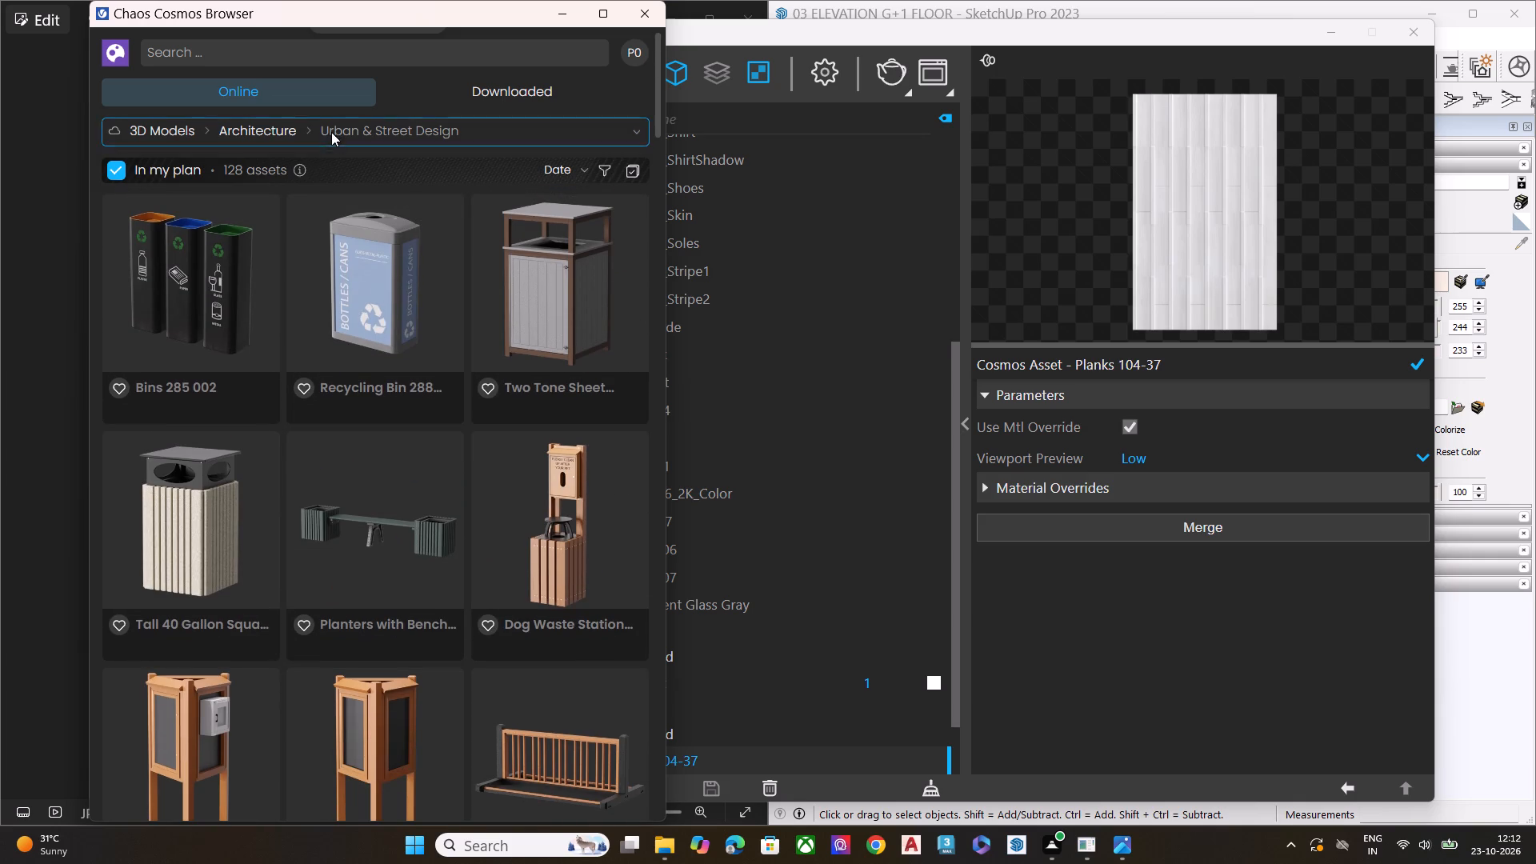
pyautogui.click(218, 638)
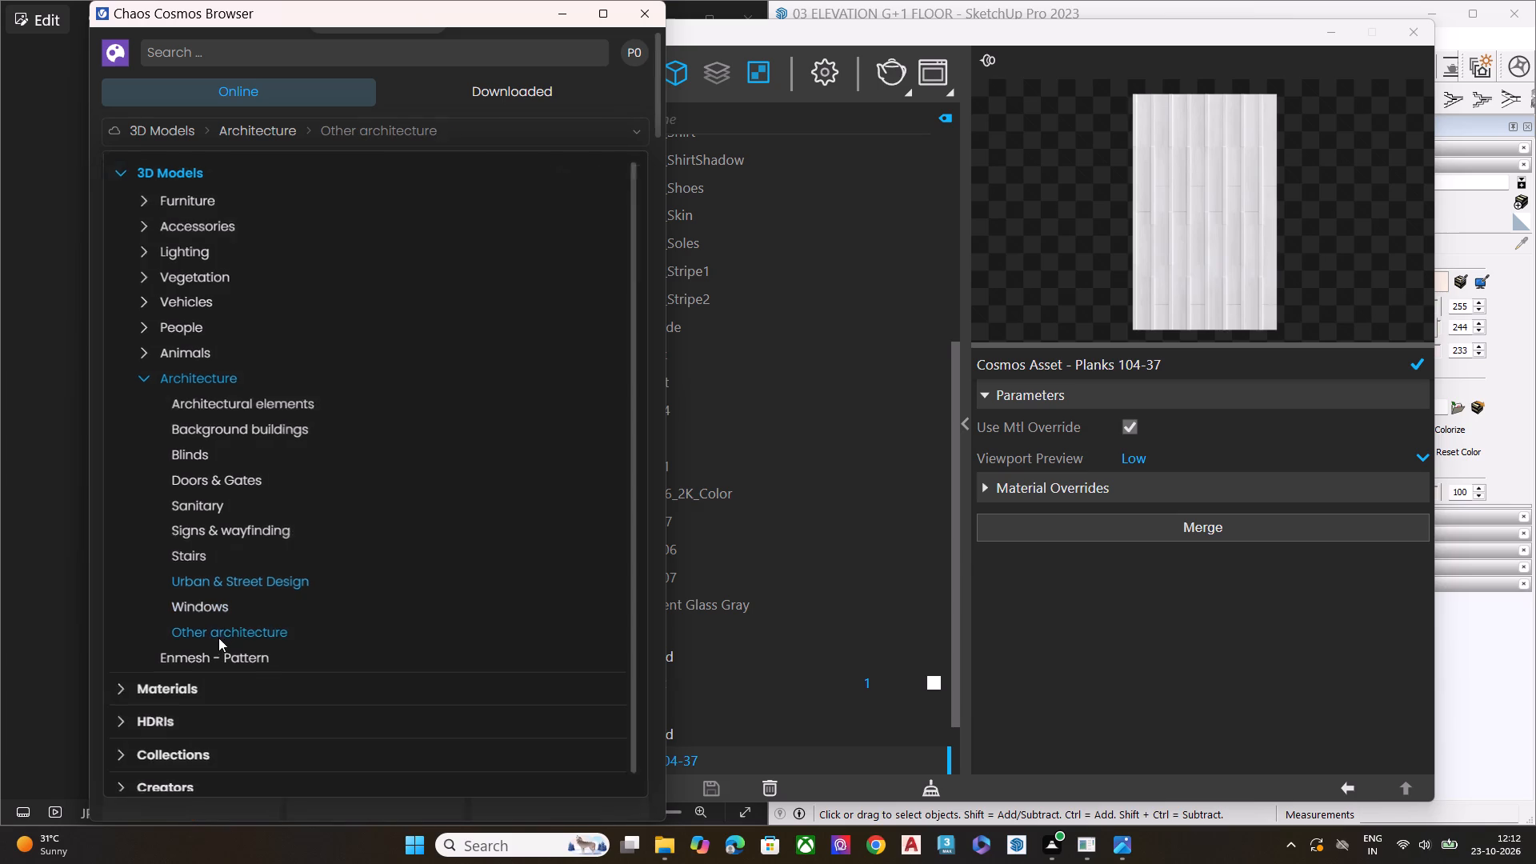
pyautogui.scroll(-1, 390, 512)
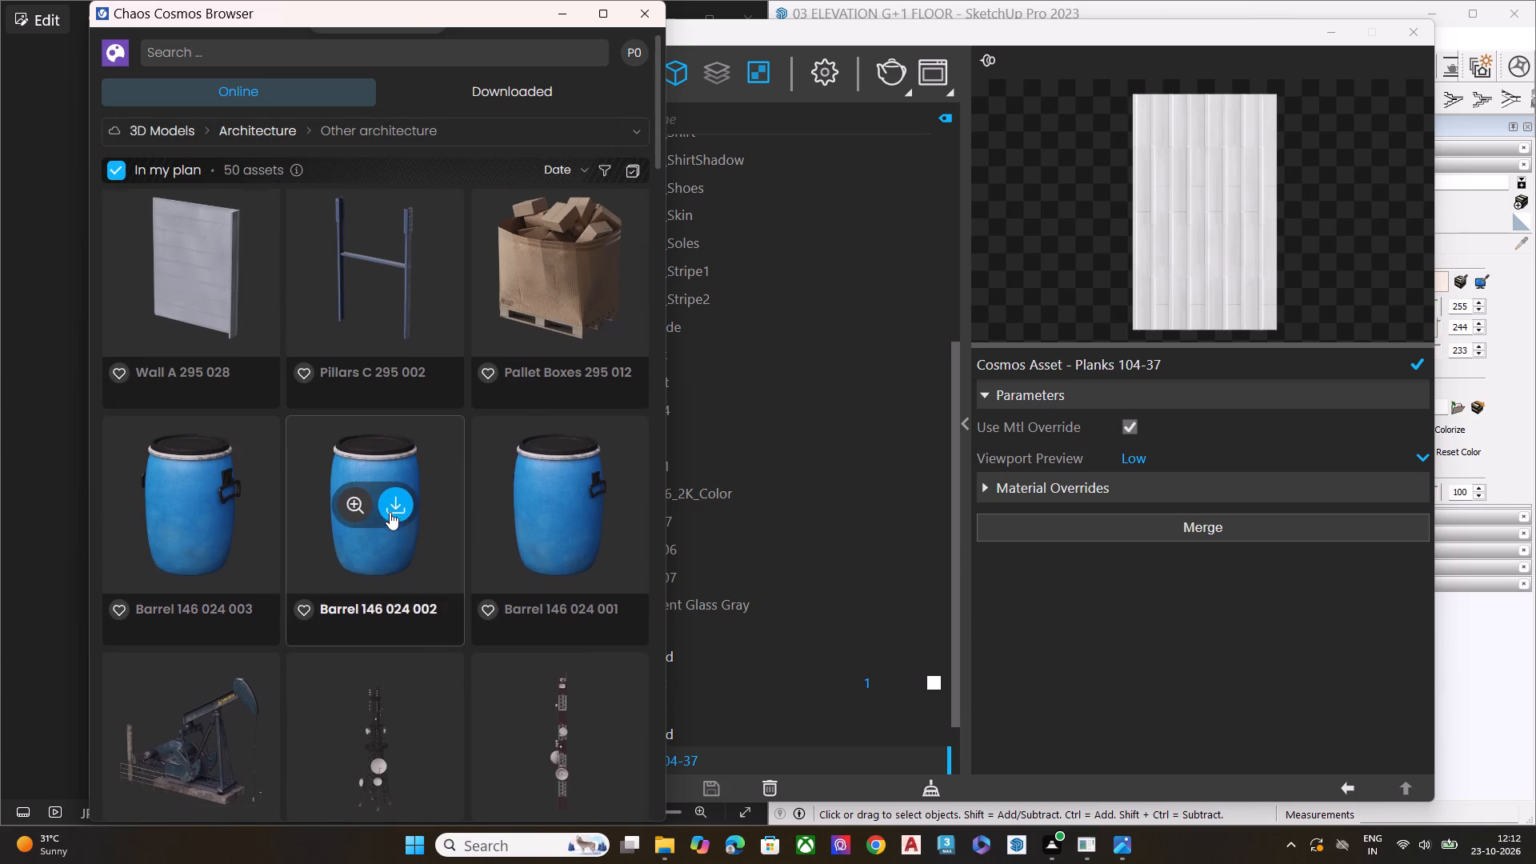
pyautogui.scroll(-3, 390, 512)
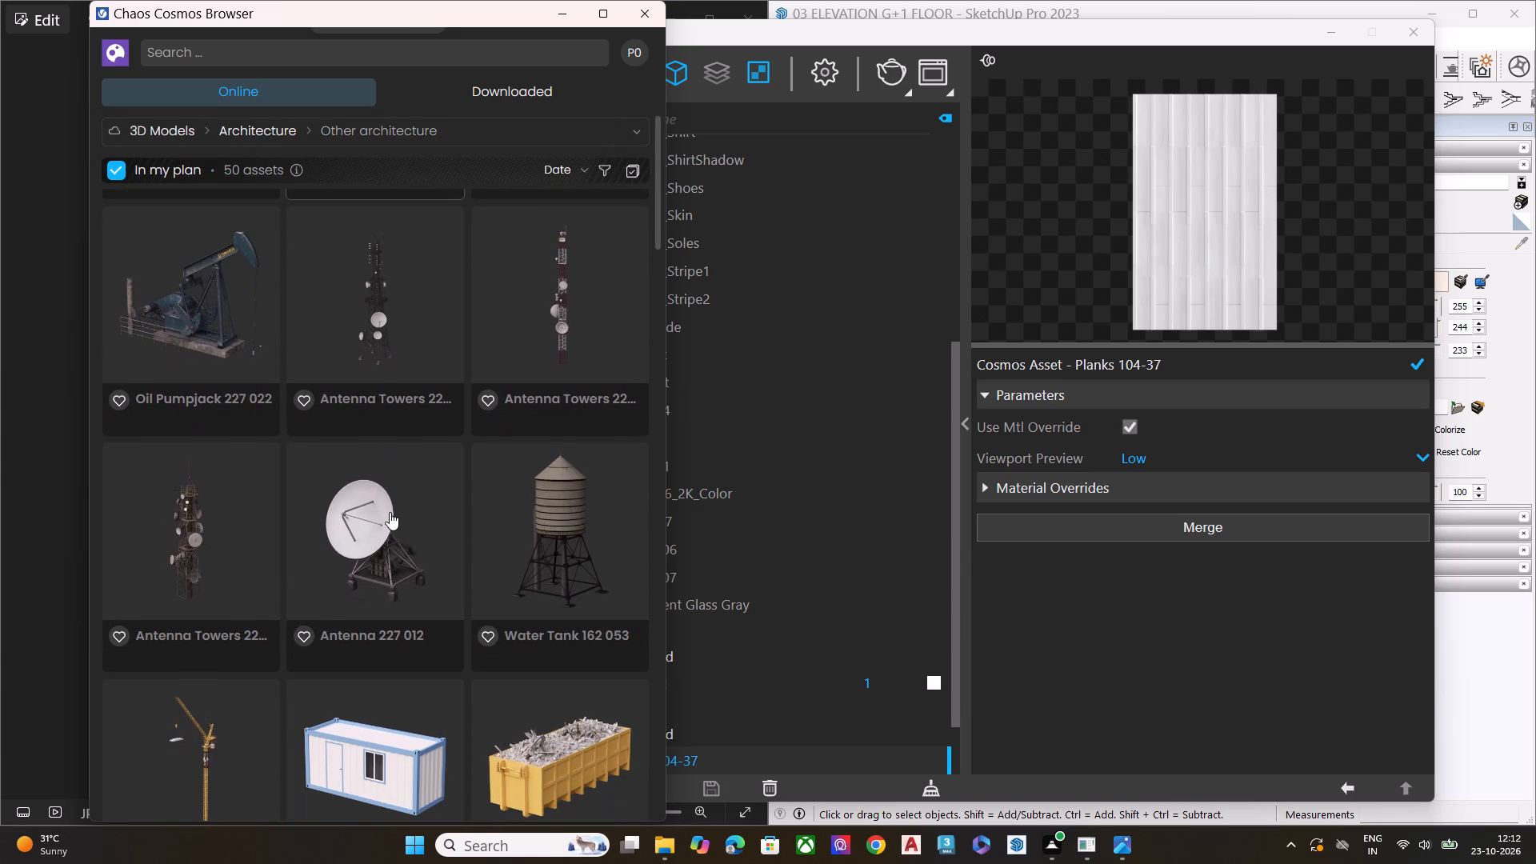
pyautogui.scroll(-1, 518, 513)
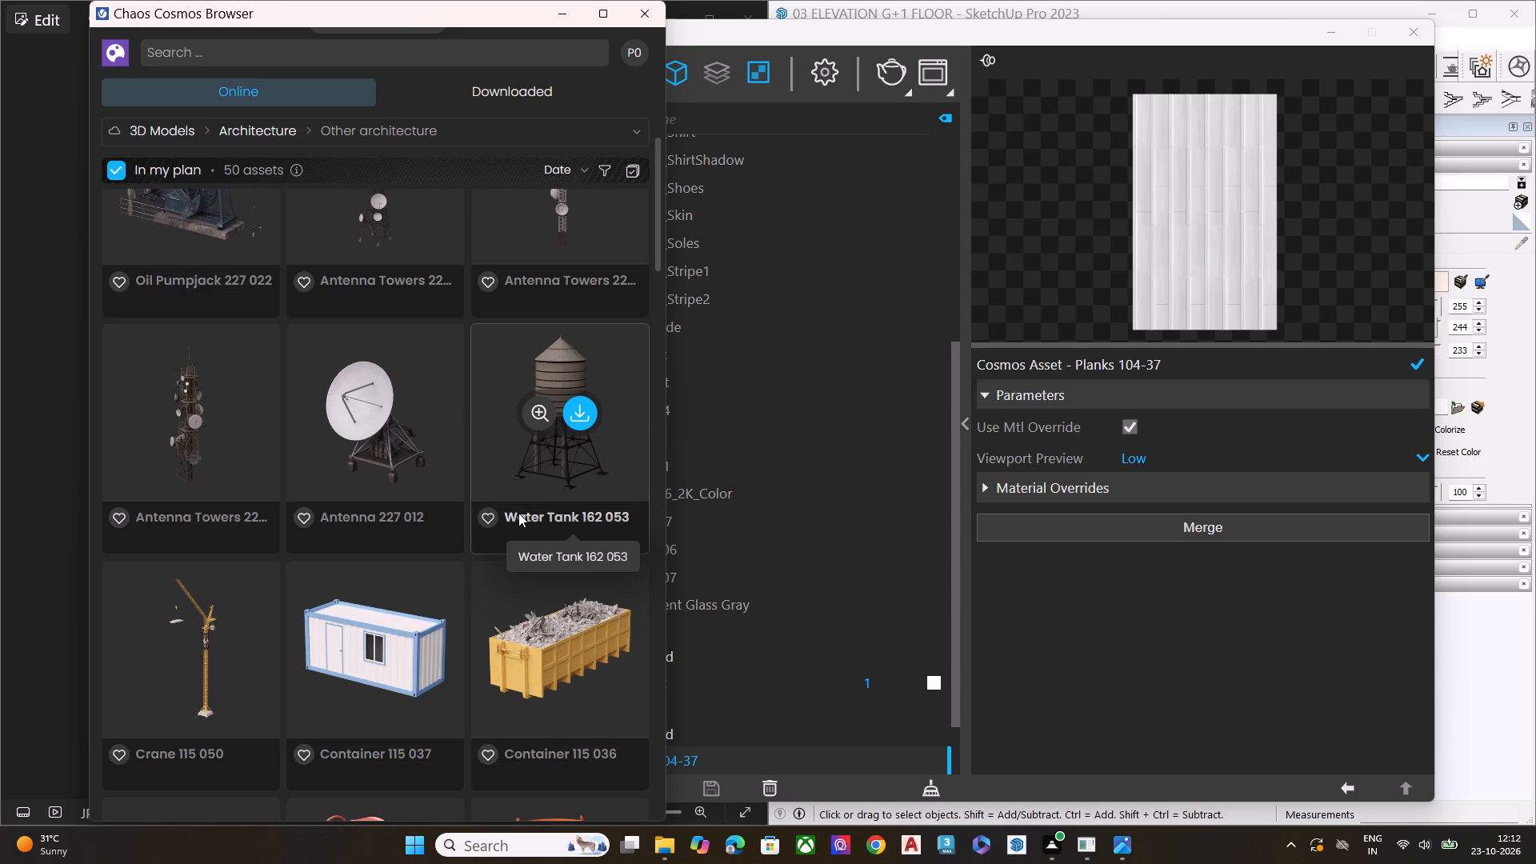
pyautogui.scroll(-4, 362, 476)
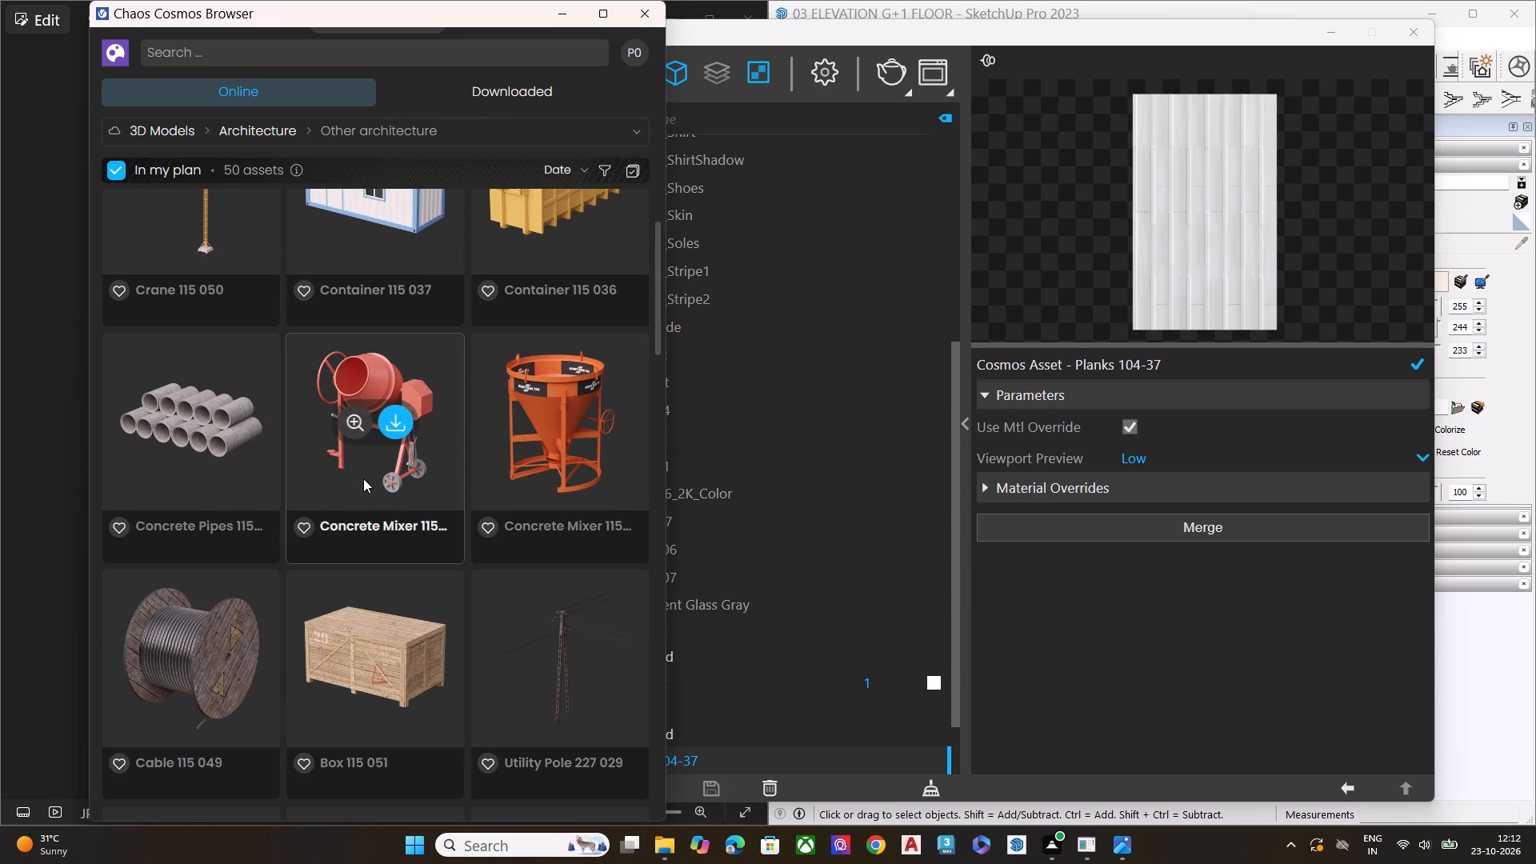
pyautogui.scroll(-4, 363, 478)
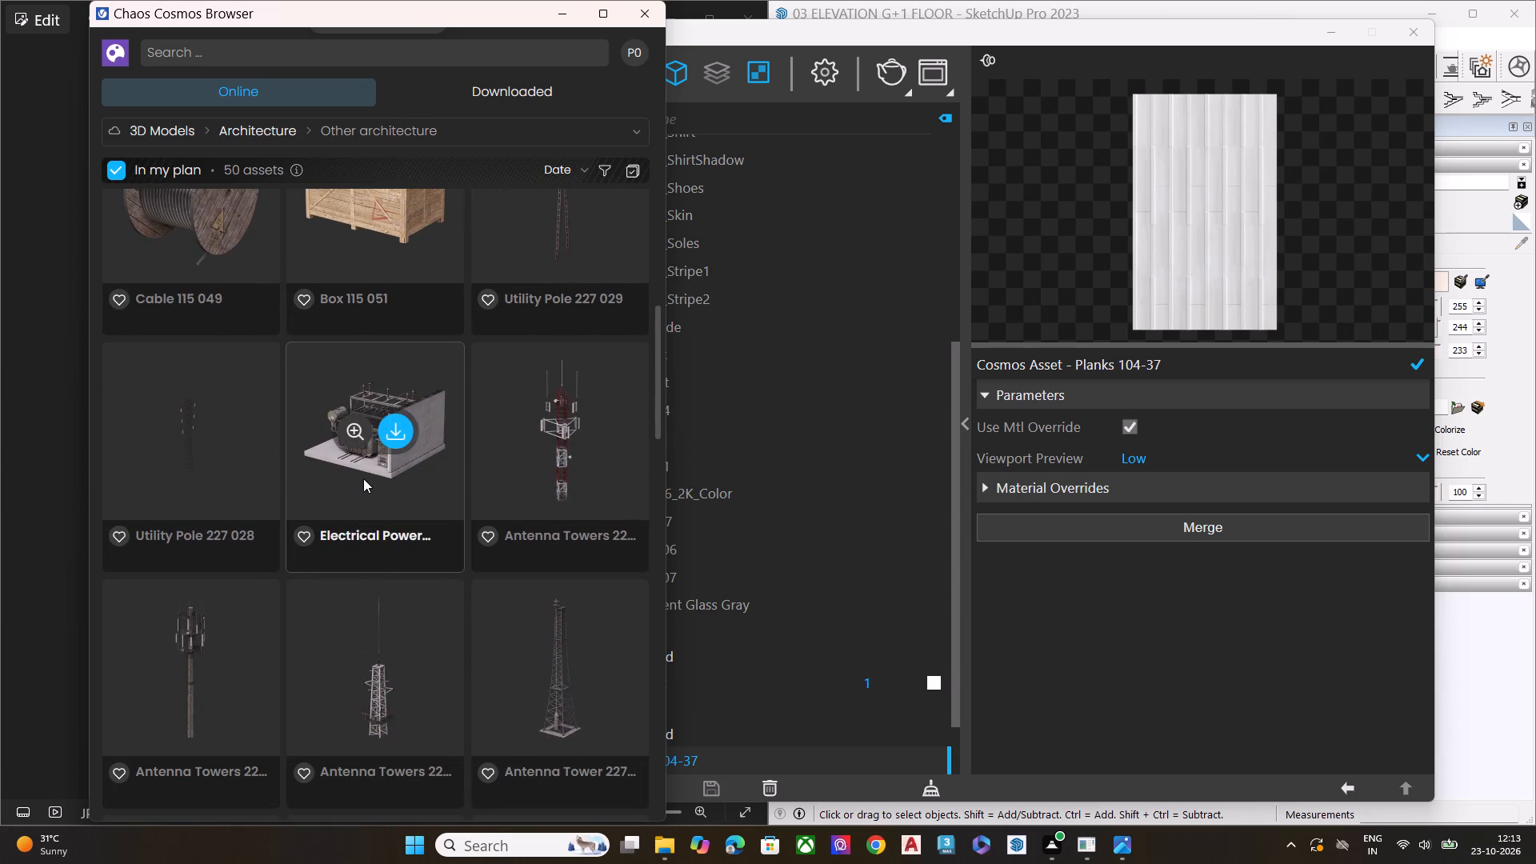
pyautogui.scroll(-2, 363, 478)
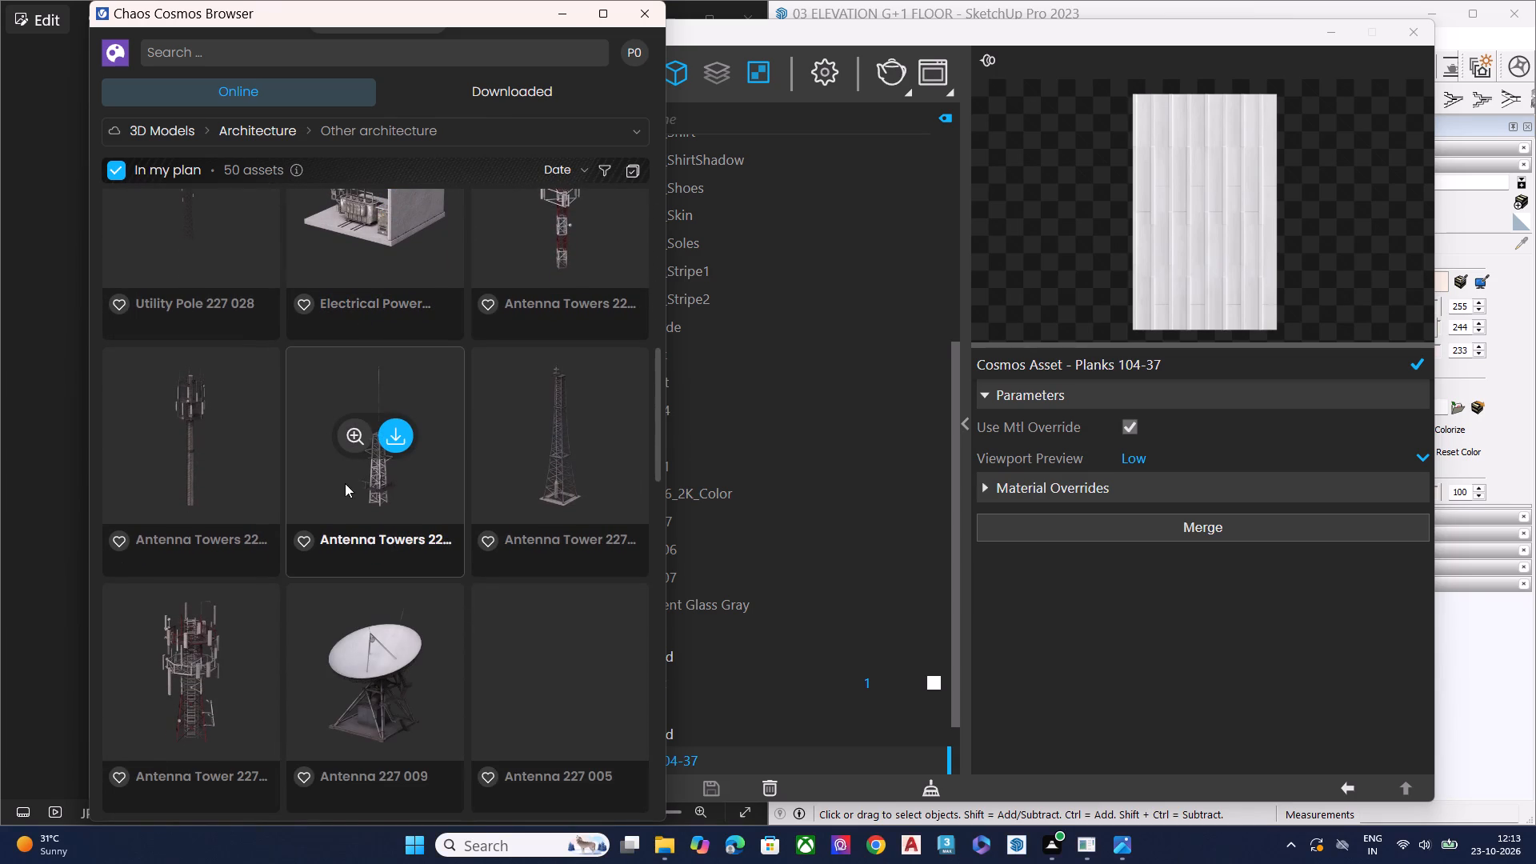
# Look through the Urban & Street Design category of the Cosmos Architecture models for a suitable facade element.
pyautogui.click(366, 137)
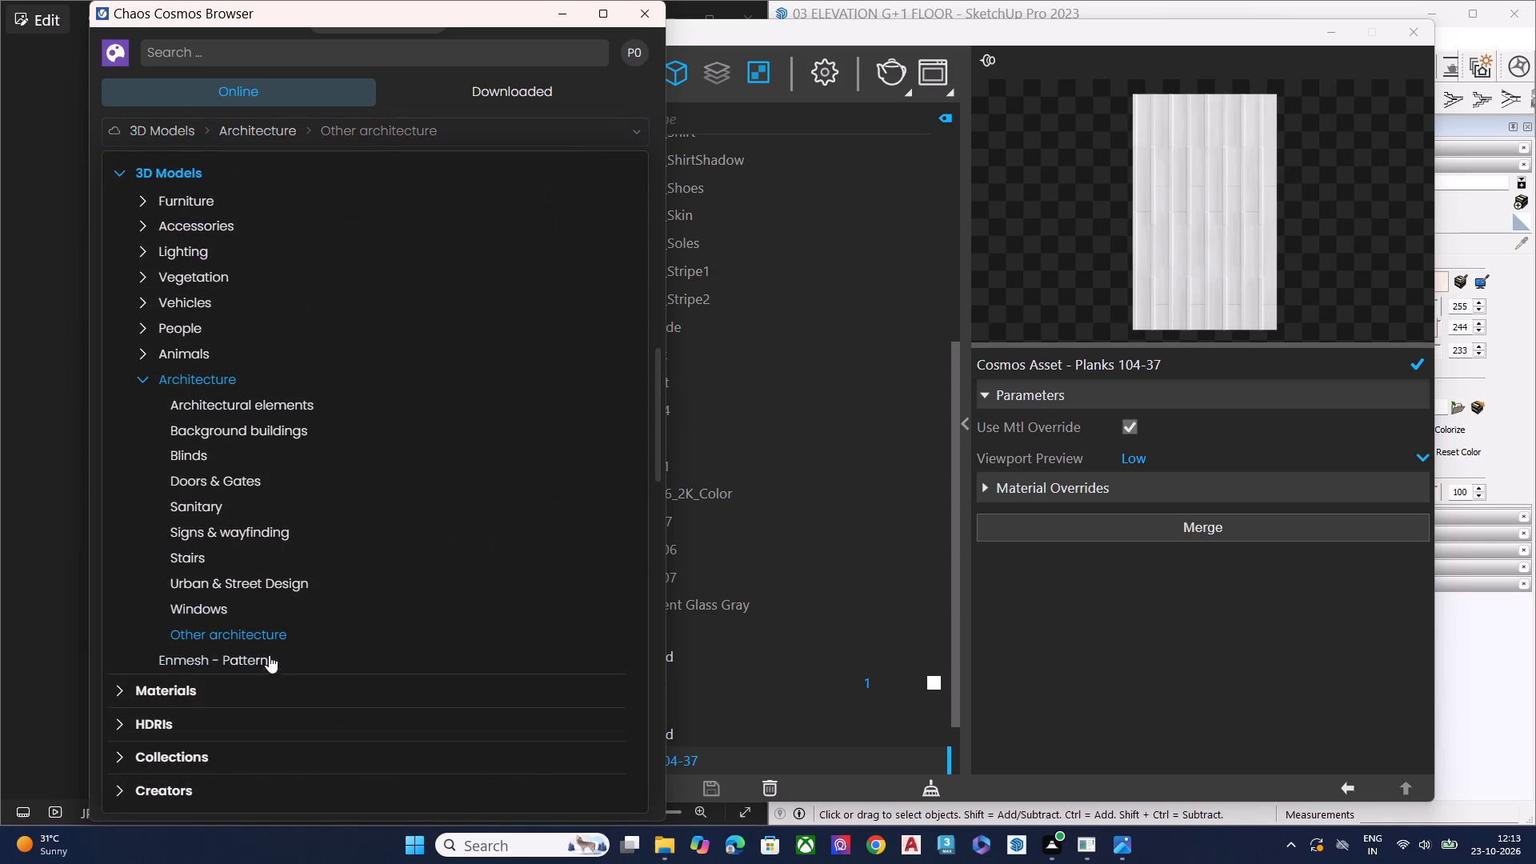
pyautogui.click(243, 586)
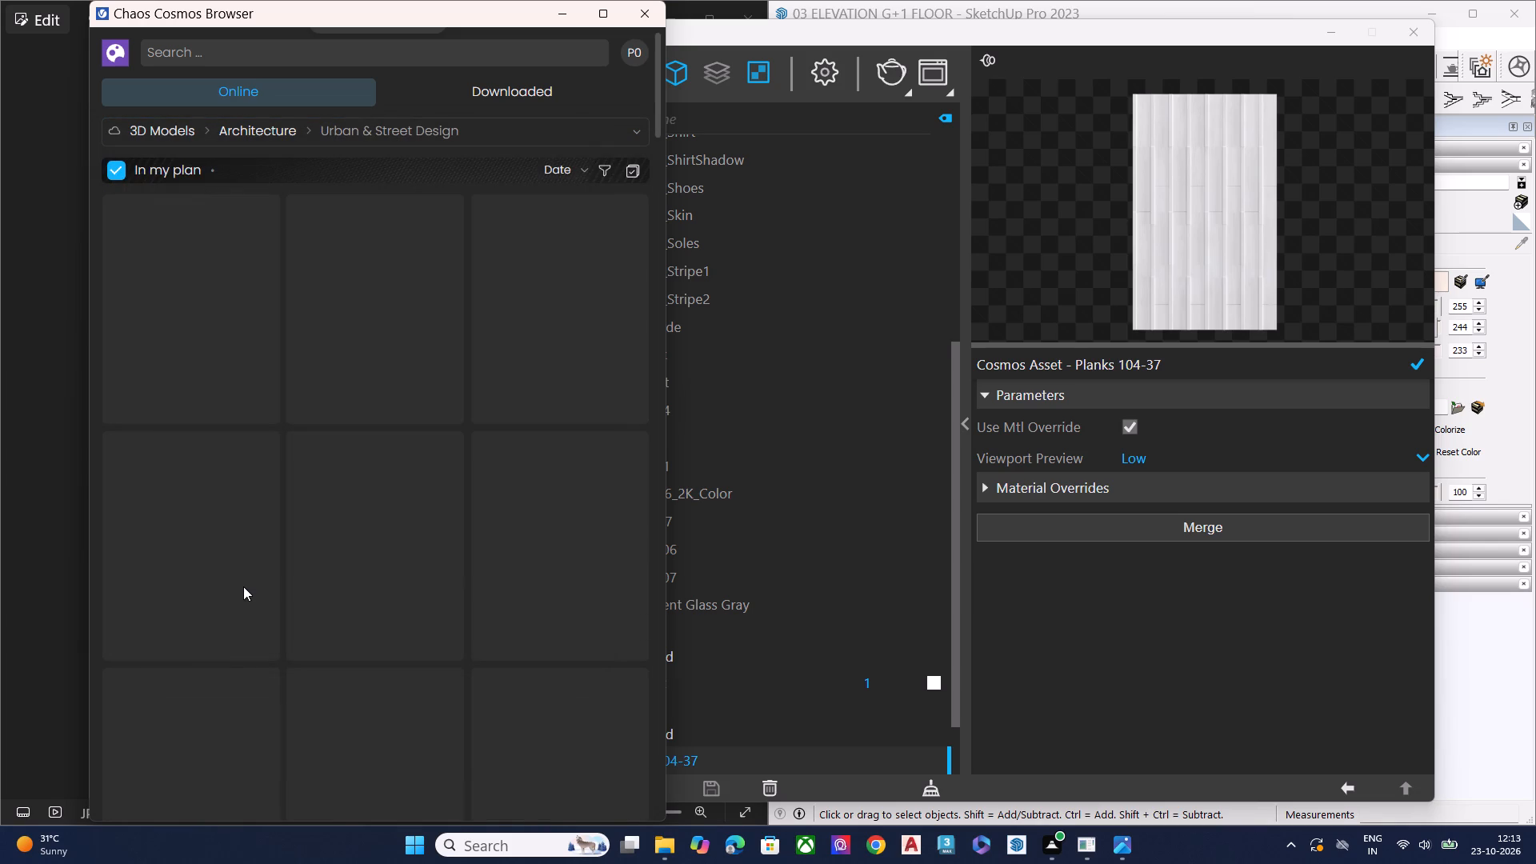
pyautogui.scroll(-3, 360, 556)
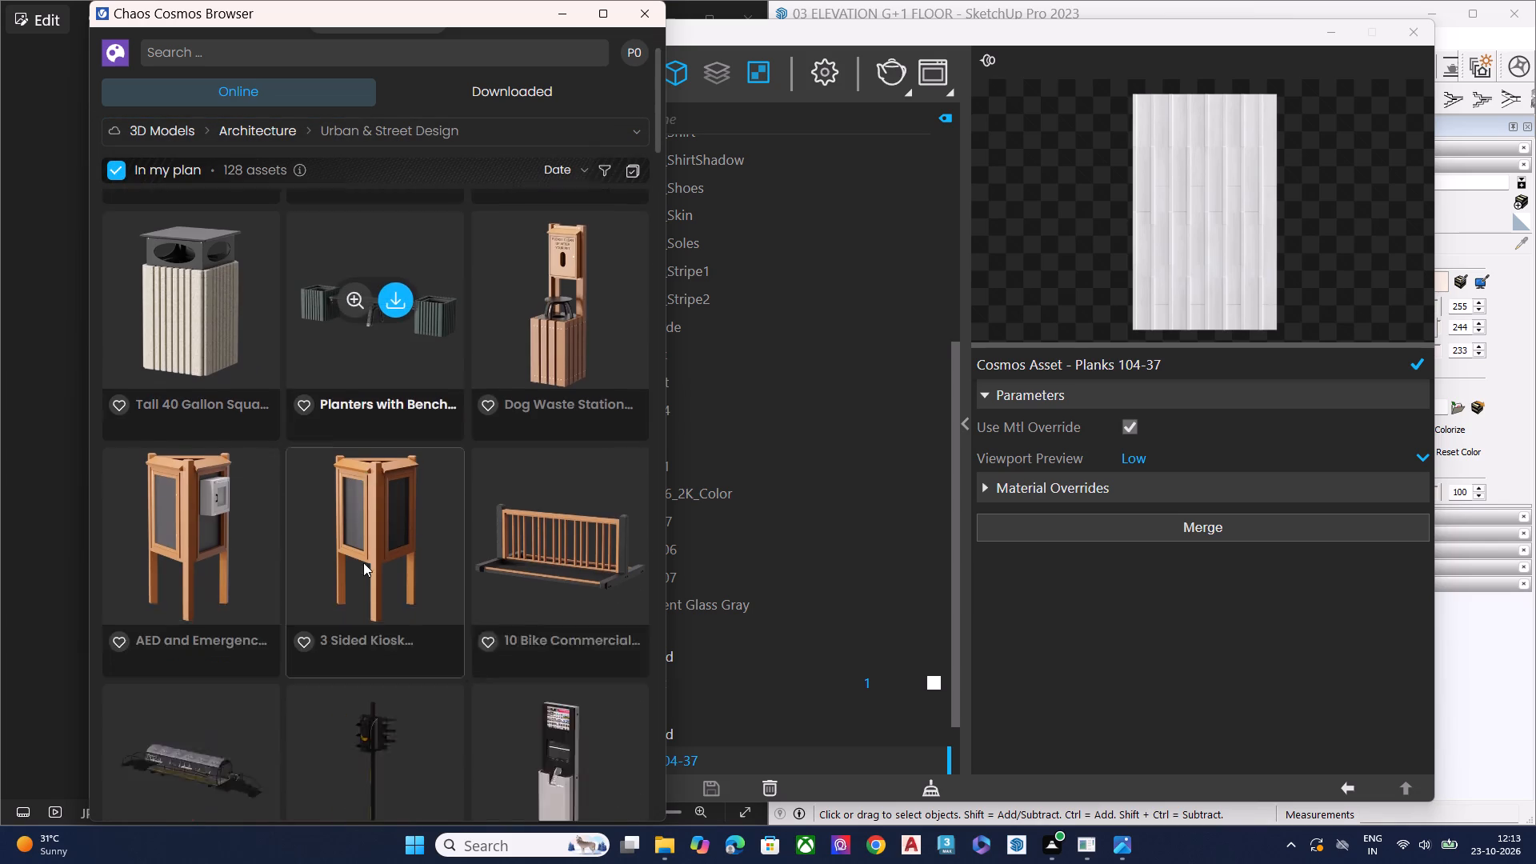
pyautogui.scroll(-7, 363, 562)
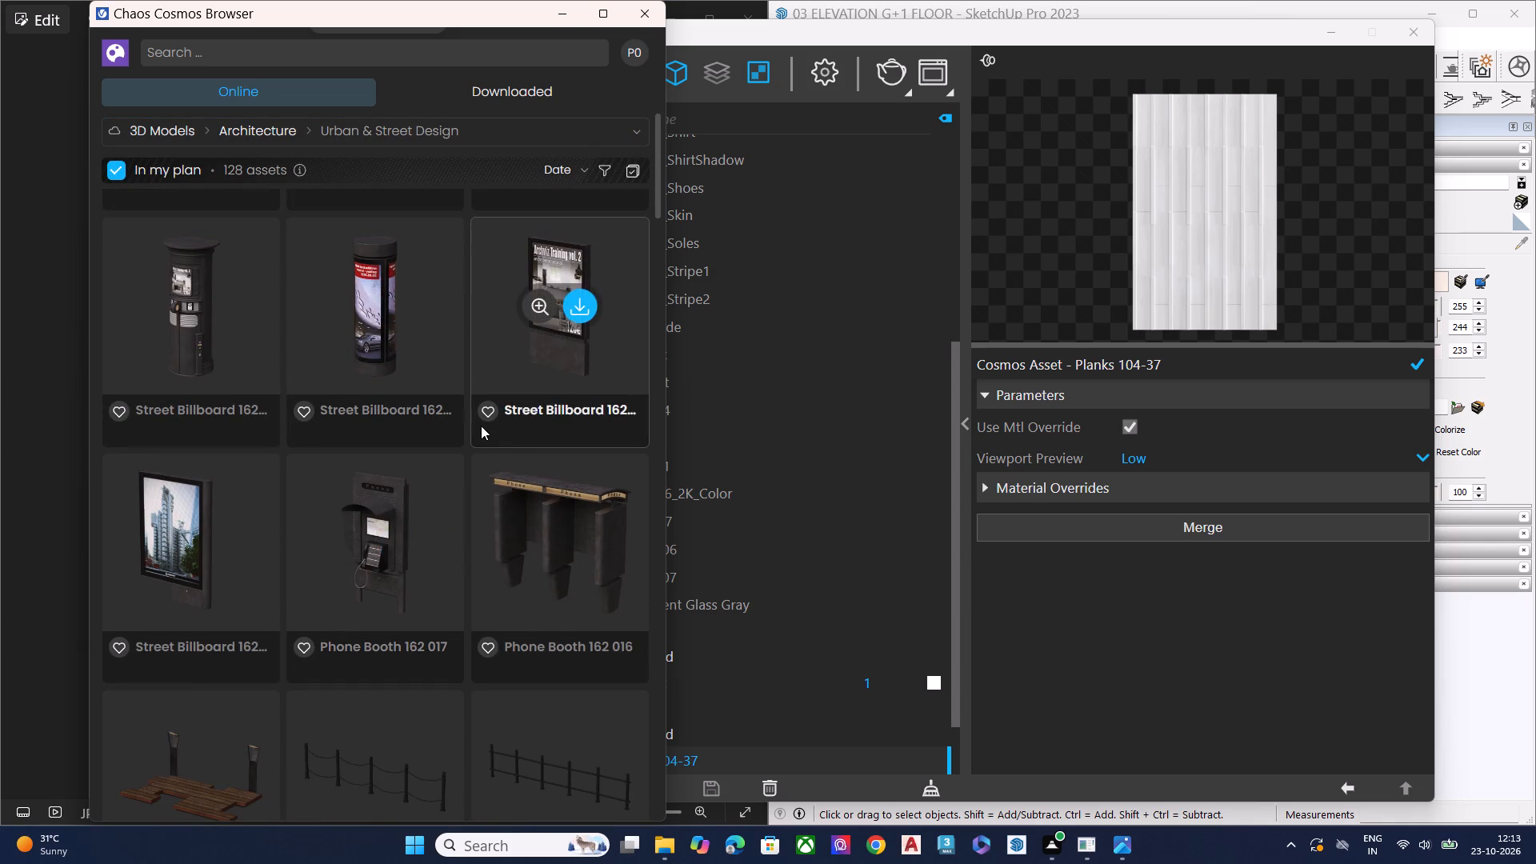
pyautogui.scroll(-5, 481, 426)
pyautogui.scroll(2, 481, 445)
pyautogui.scroll(-1, 482, 456)
pyautogui.scroll(2, 486, 464)
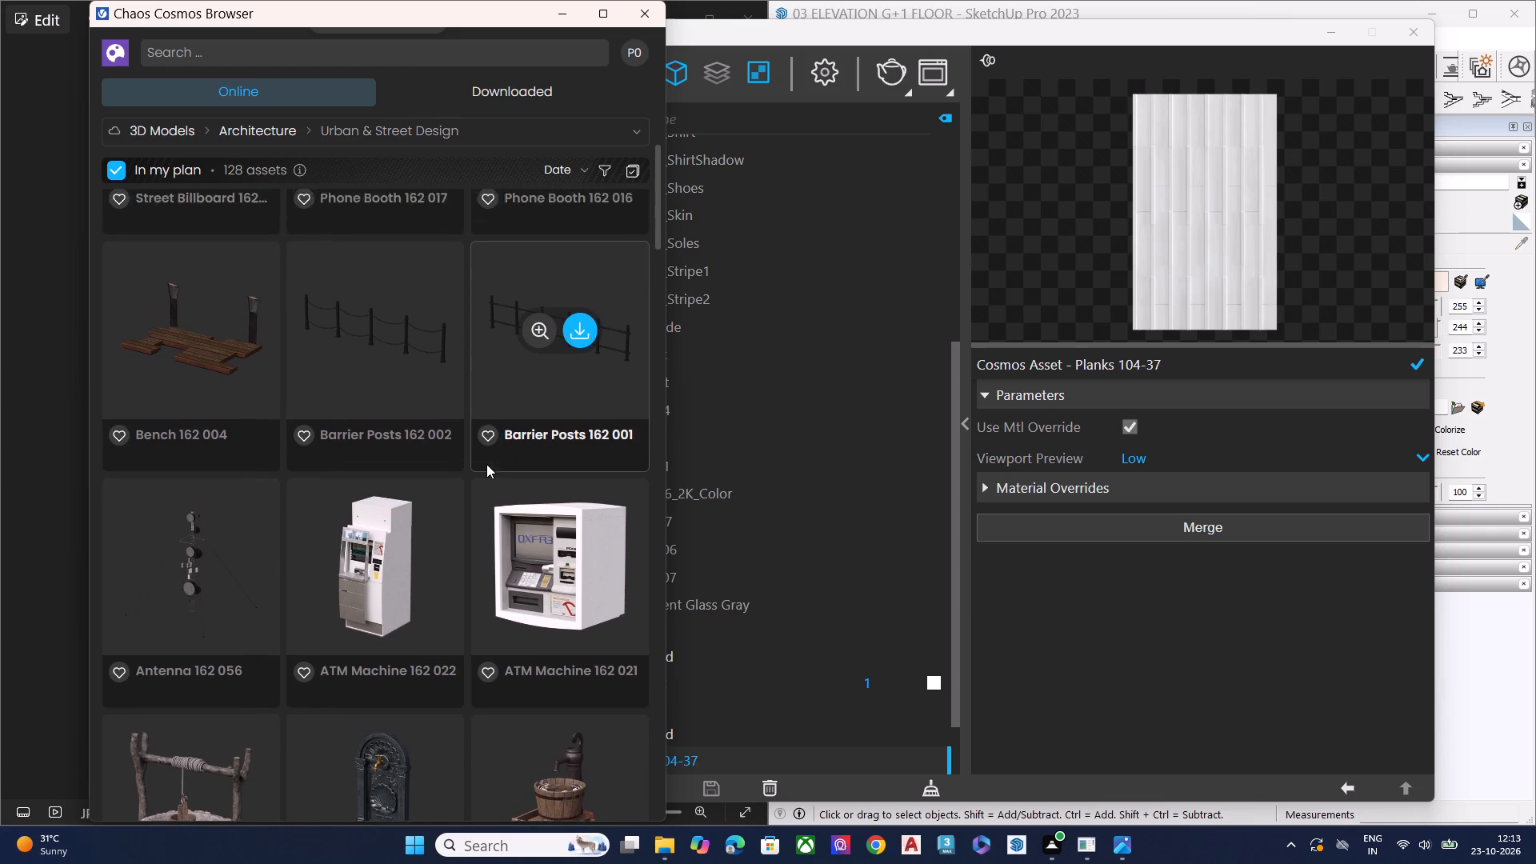
pyautogui.scroll(-1, 486, 464)
pyautogui.scroll(2, 483, 445)
# Look through the Sanitary category of the Cosmos Architecture models.
pyautogui.click(302, 113)
pyautogui.click(305, 126)
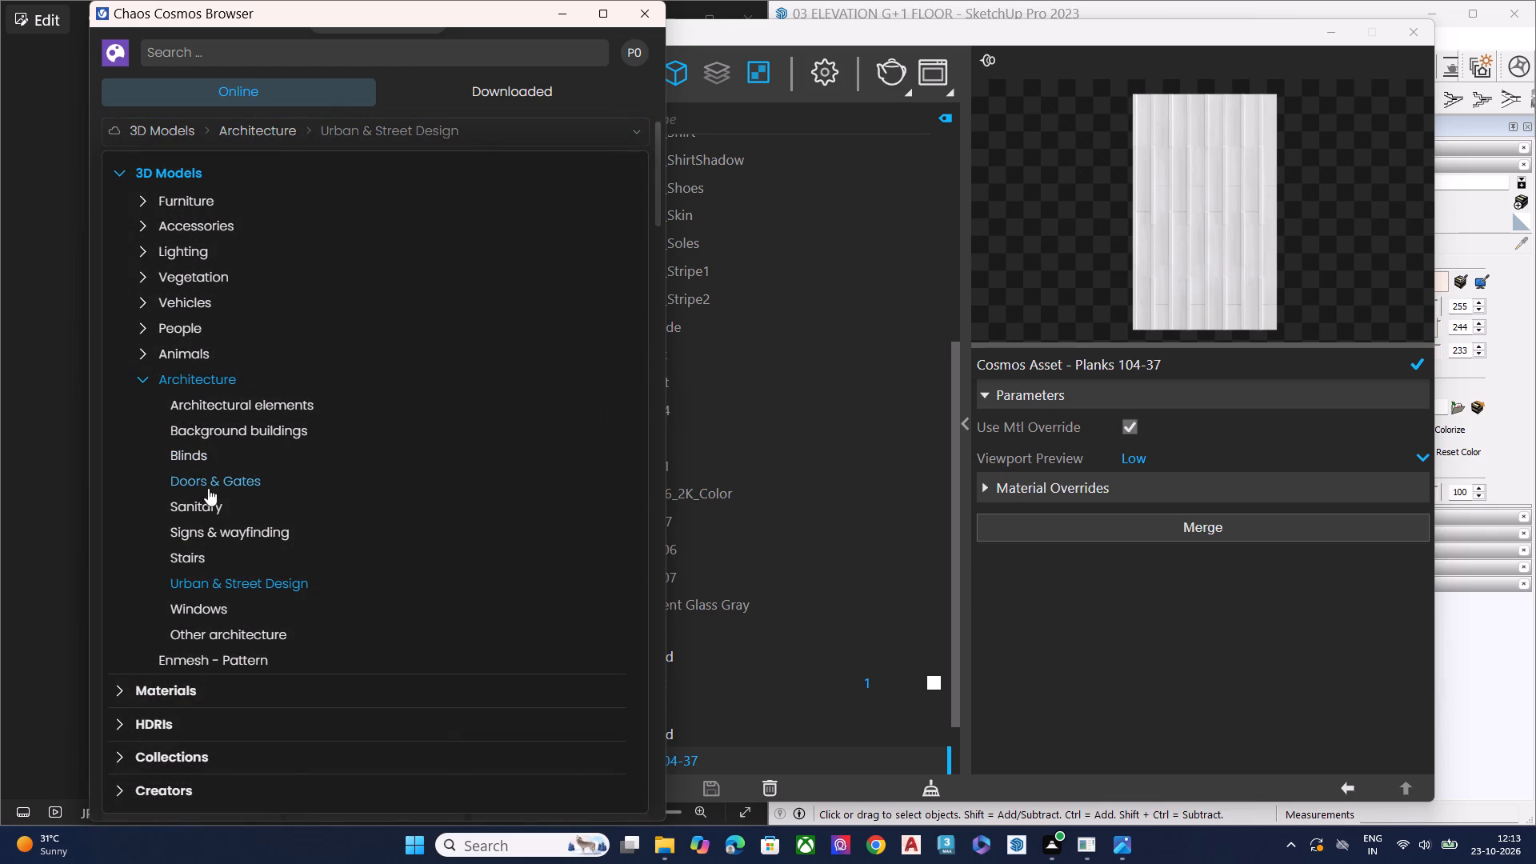
pyautogui.click(204, 519)
pyautogui.click(213, 513)
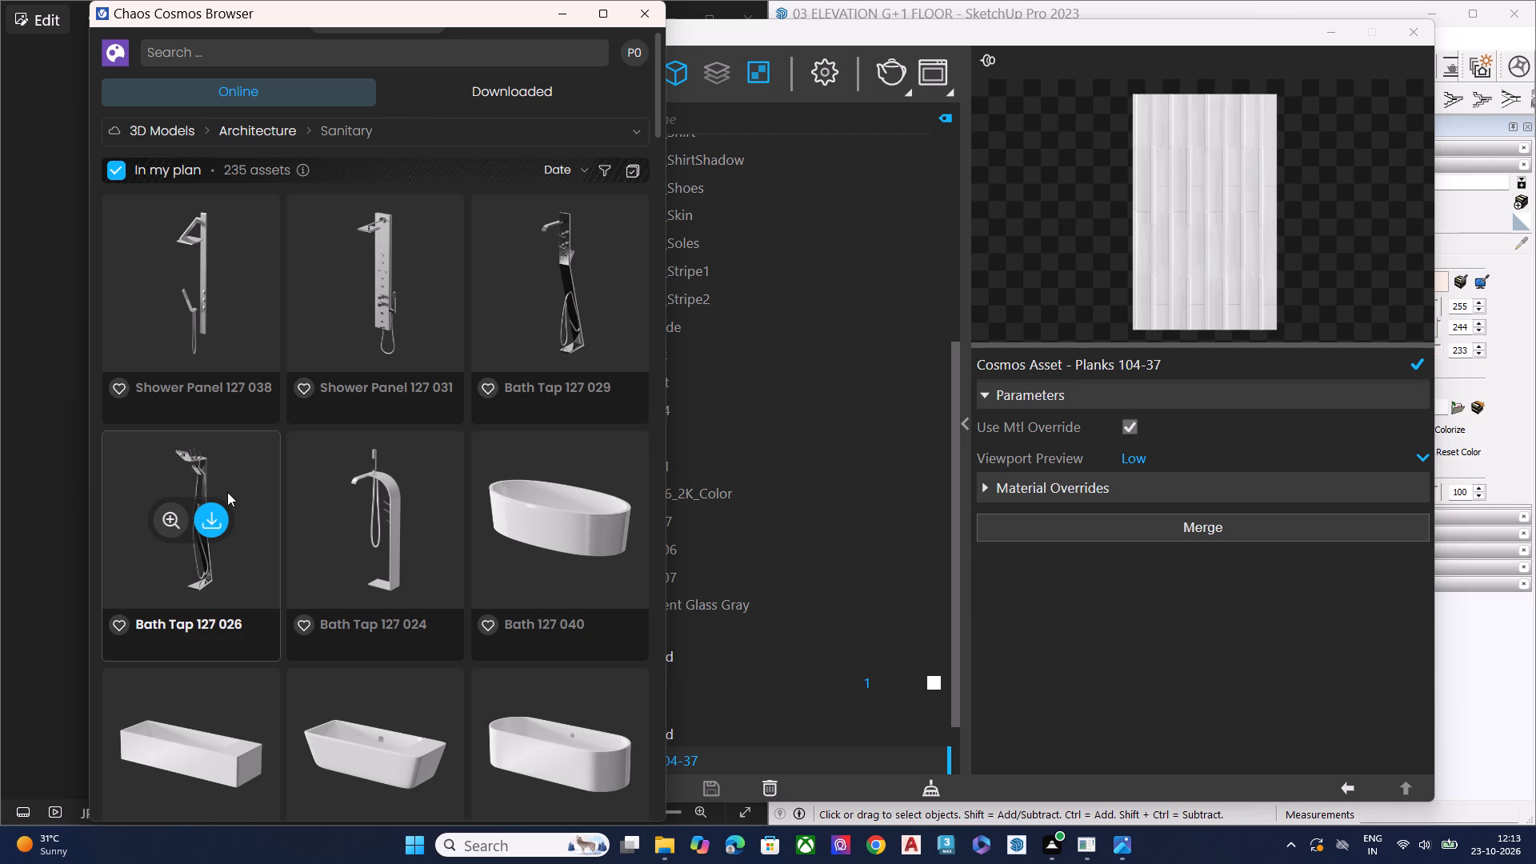
pyautogui.scroll(-3, 460, 466)
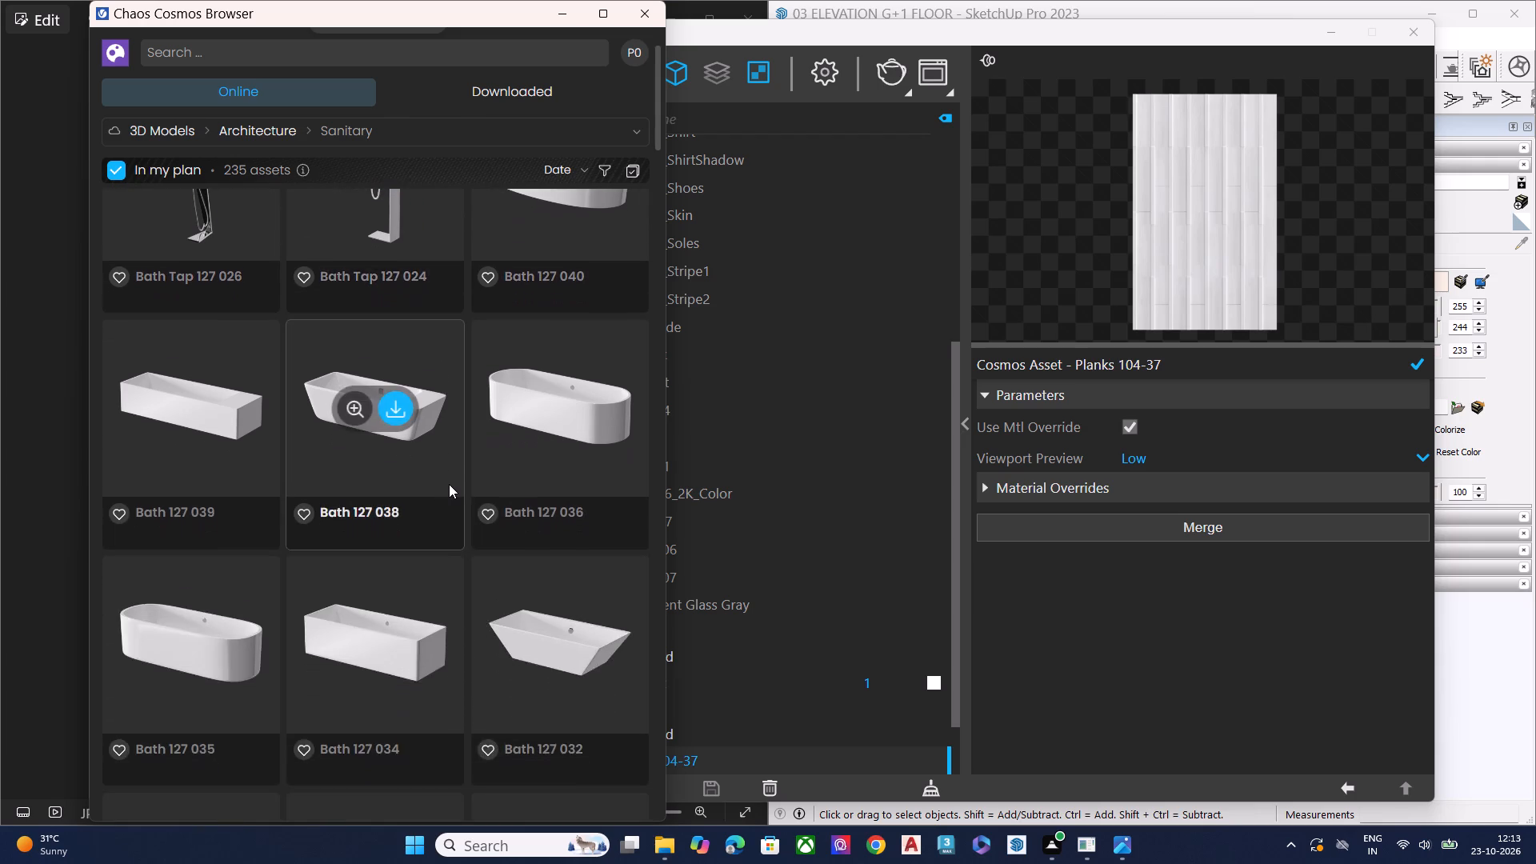
pyautogui.scroll(-10, 449, 484)
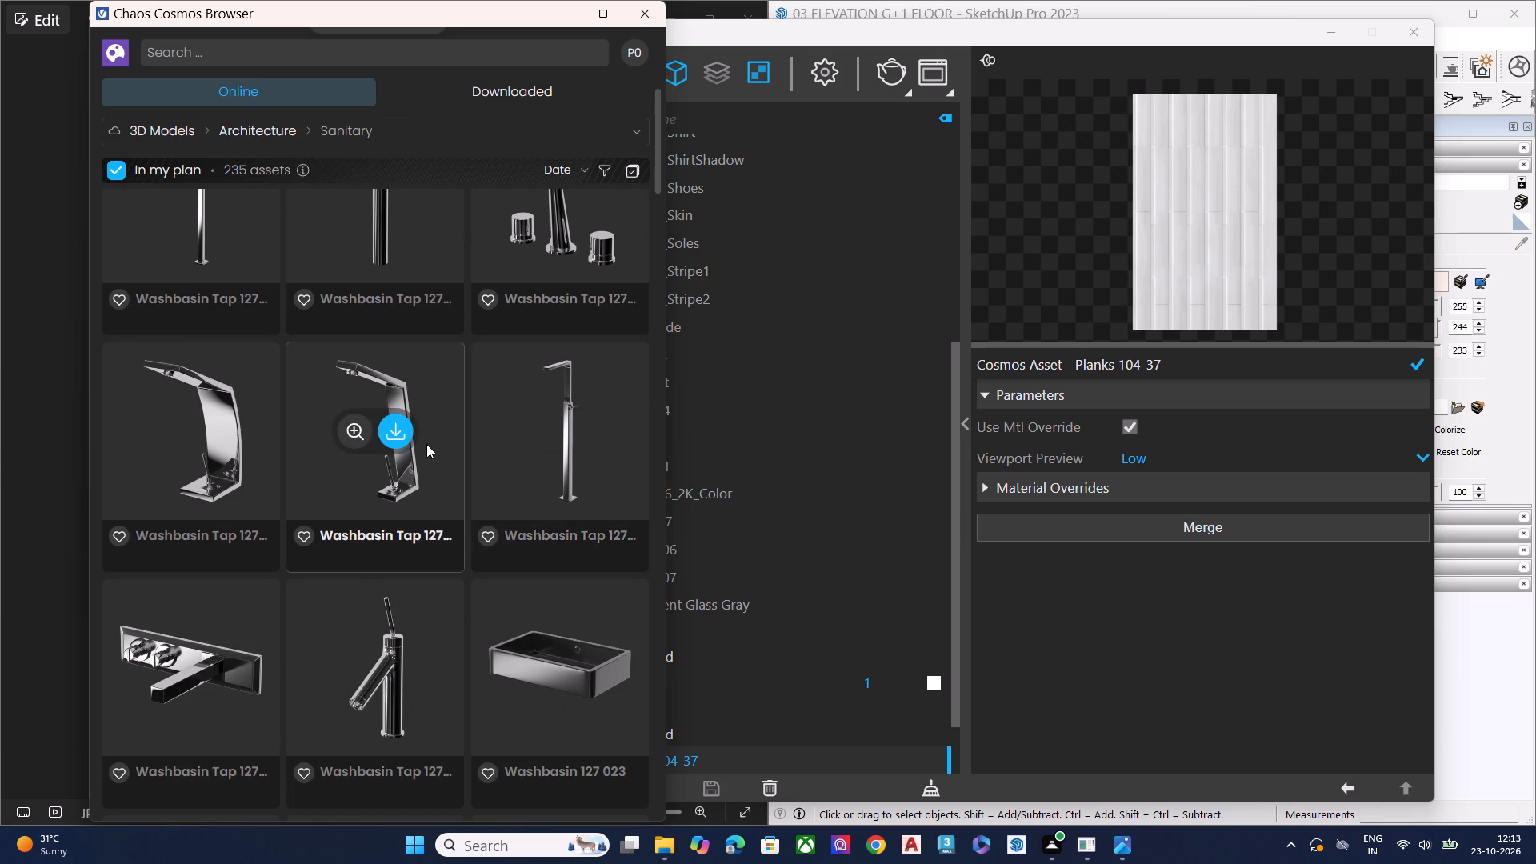
pyautogui.scroll(-6, 423, 469)
pyautogui.scroll(6, 459, 344)
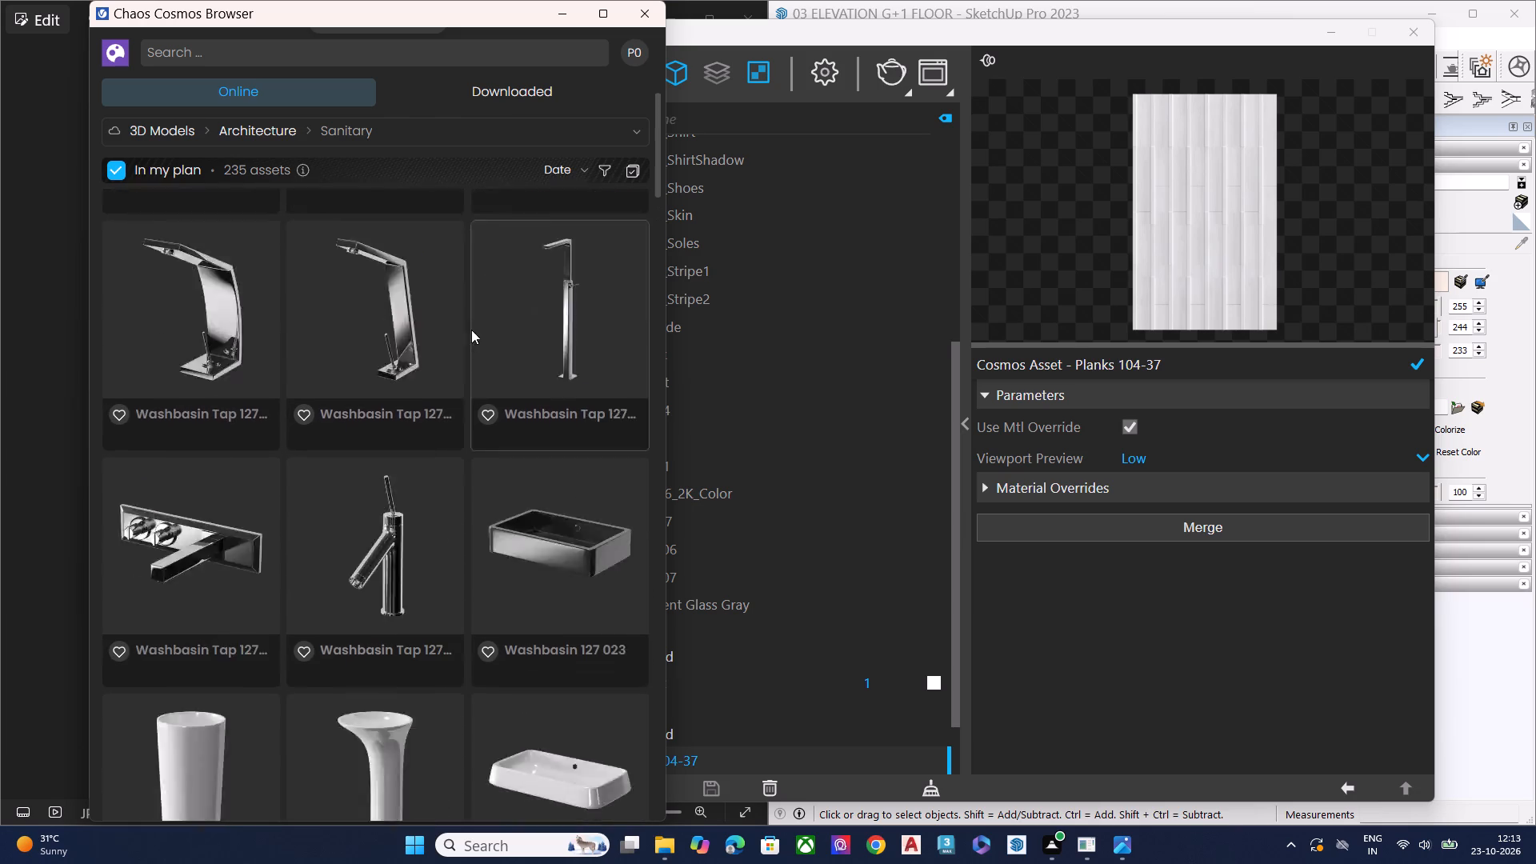
pyautogui.scroll(3, 471, 330)
# Look through the Architectural elements category of the Cosmos models for panels or parts that suit the facade.
pyautogui.click(358, 143)
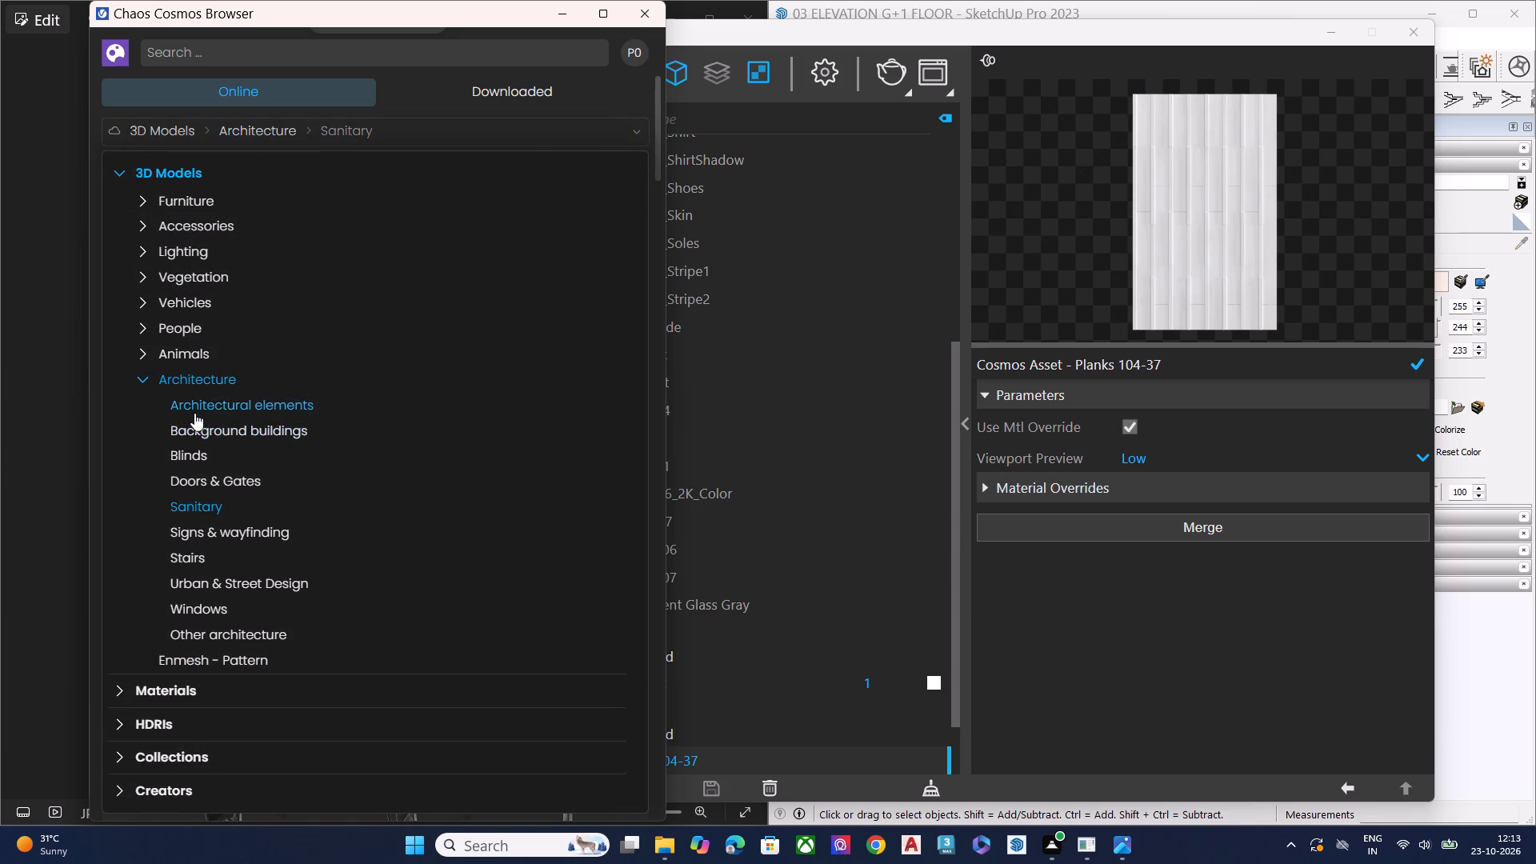
pyautogui.click(194, 413)
pyautogui.scroll(-6, 351, 363)
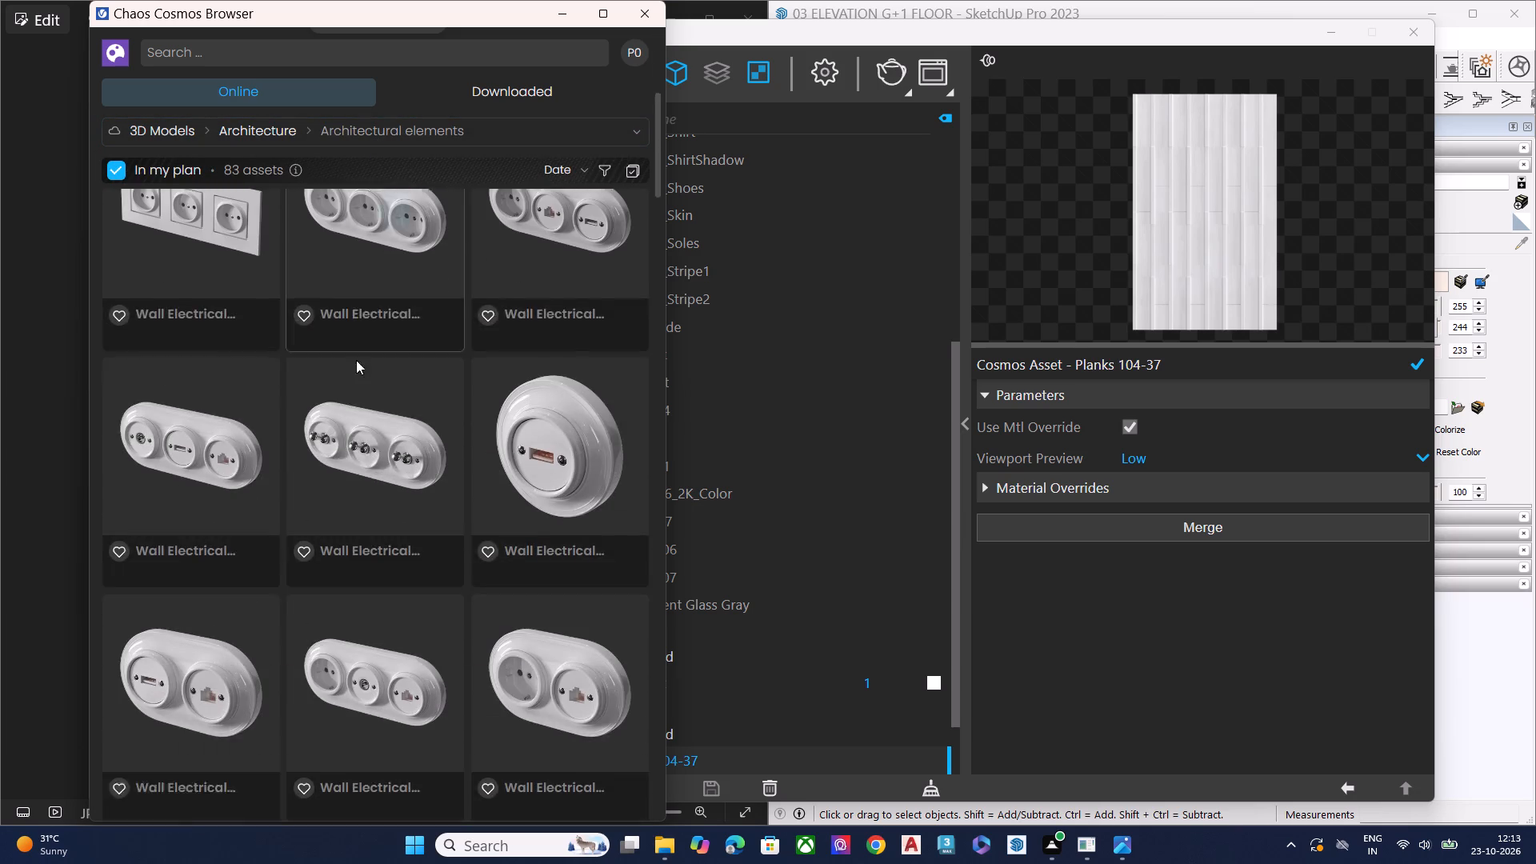
pyautogui.scroll(-1, 361, 352)
pyautogui.scroll(1, 360, 354)
pyautogui.scroll(-14, 358, 358)
pyautogui.scroll(2, 357, 350)
pyautogui.scroll(-3, 357, 354)
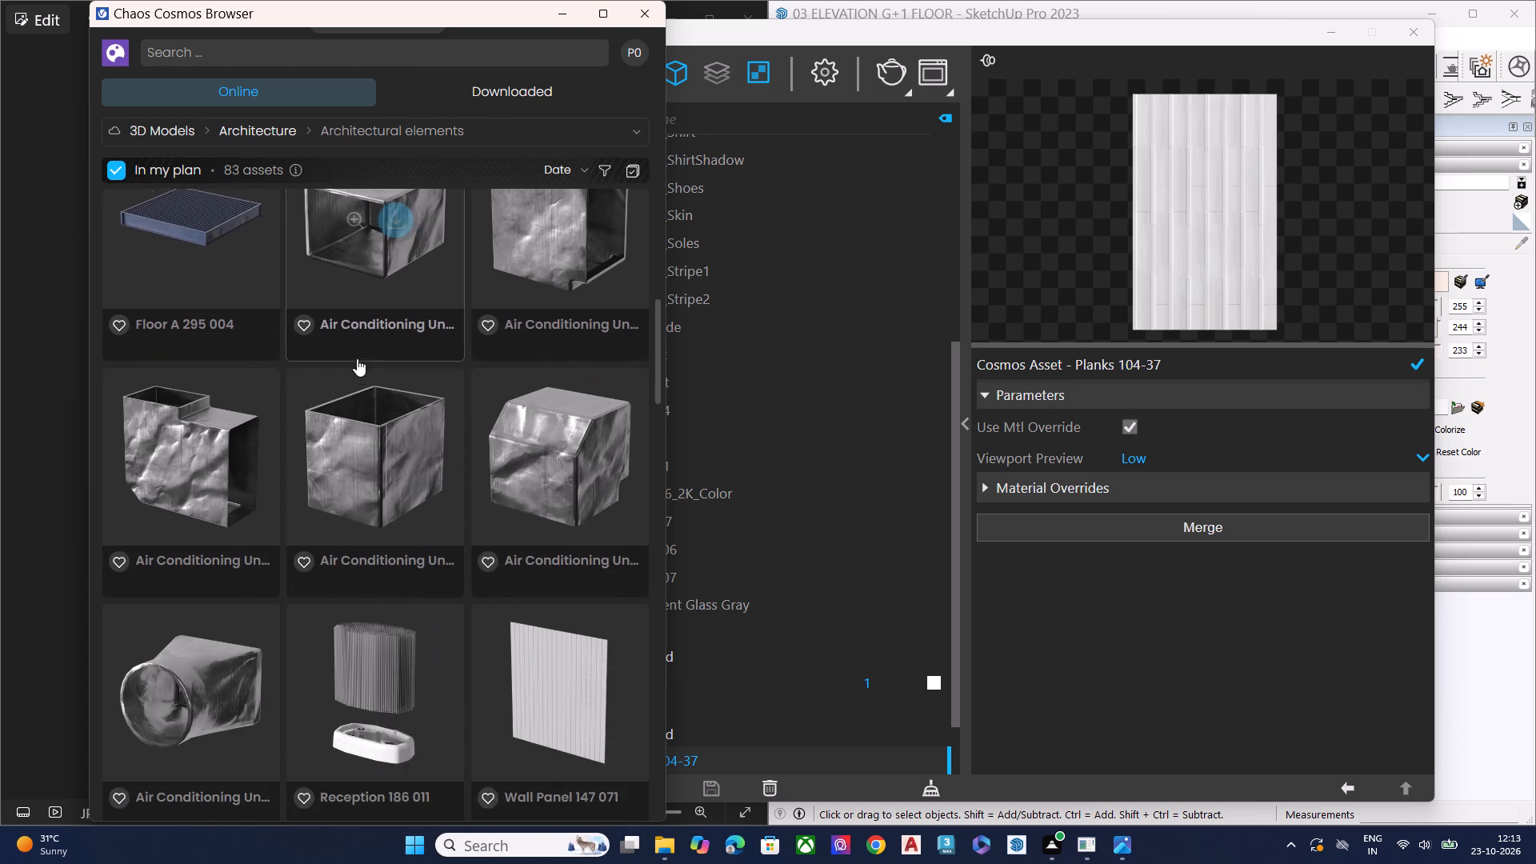
pyautogui.scroll(-1, 357, 358)
pyautogui.scroll(3, 357, 358)
pyautogui.scroll(-1, 357, 358)
pyautogui.scroll(2, 357, 358)
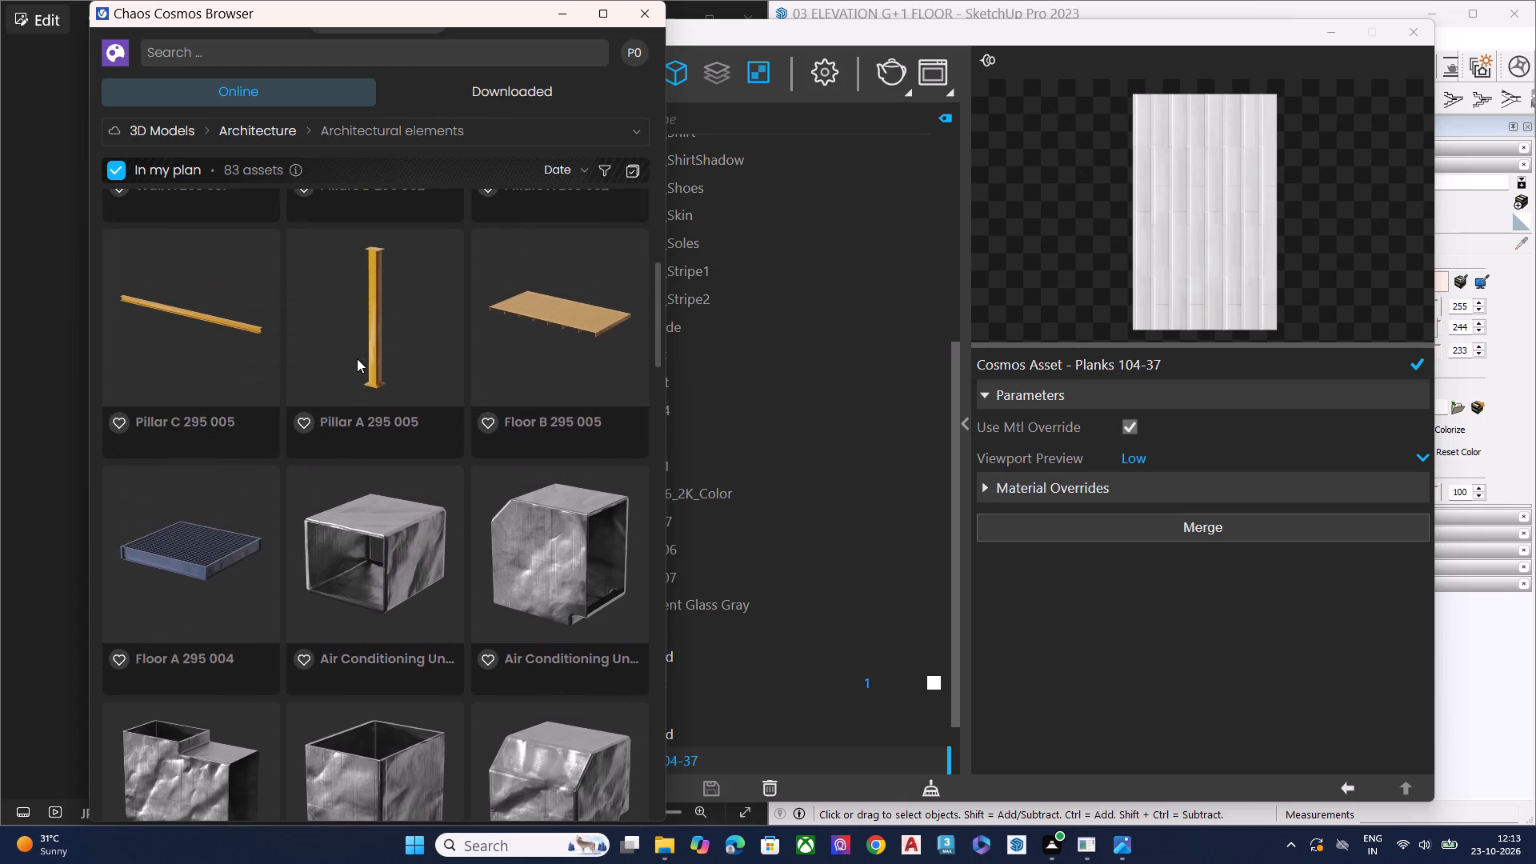
# Check the Background buildings category and the Cats category under Animals, and close the Cosmos library.
pyautogui.click(351, 127)
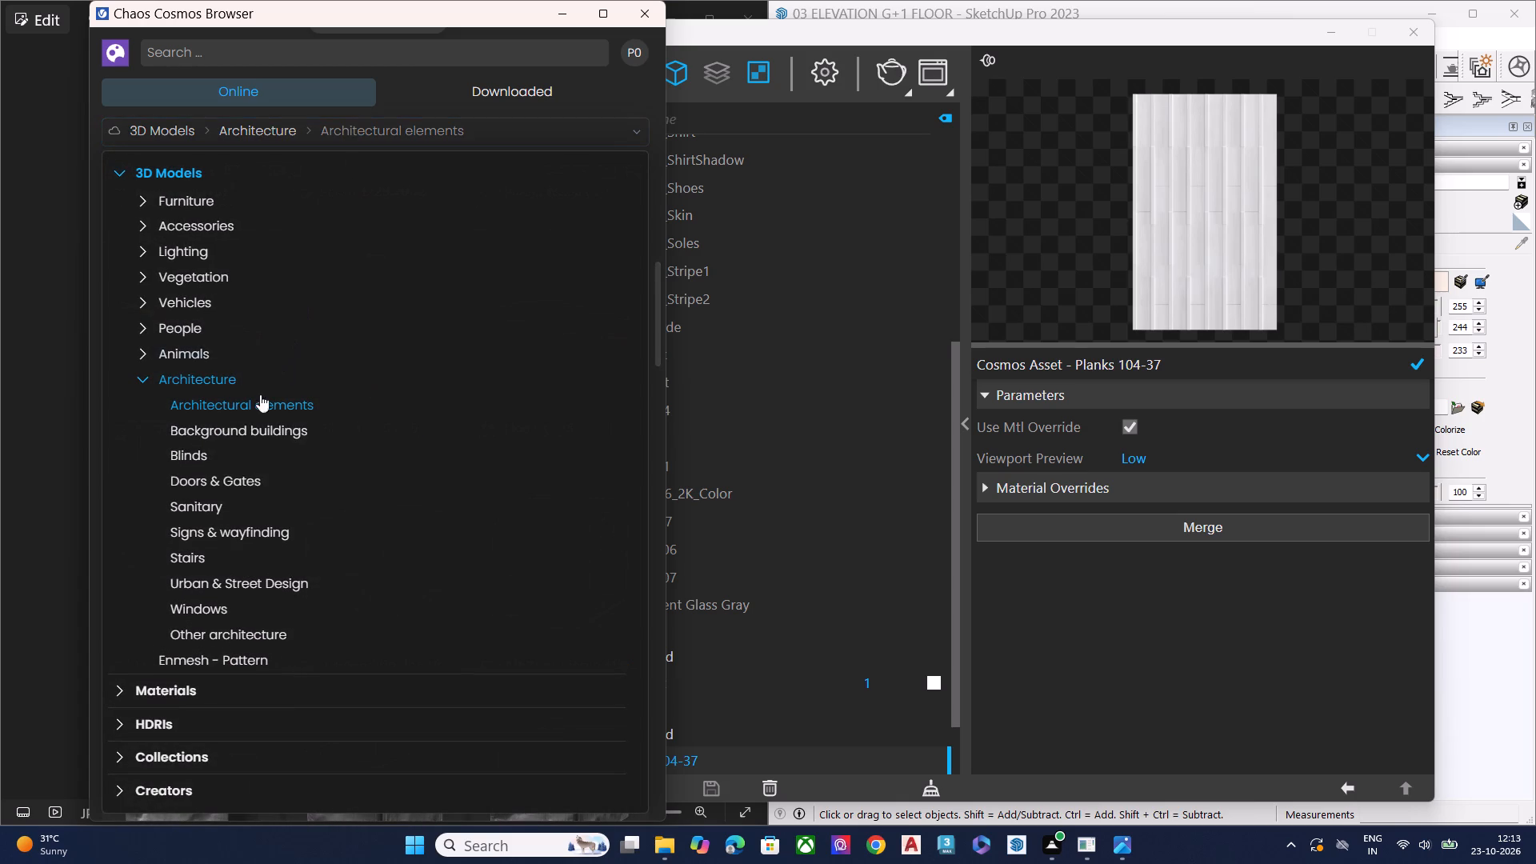
pyautogui.click(219, 428)
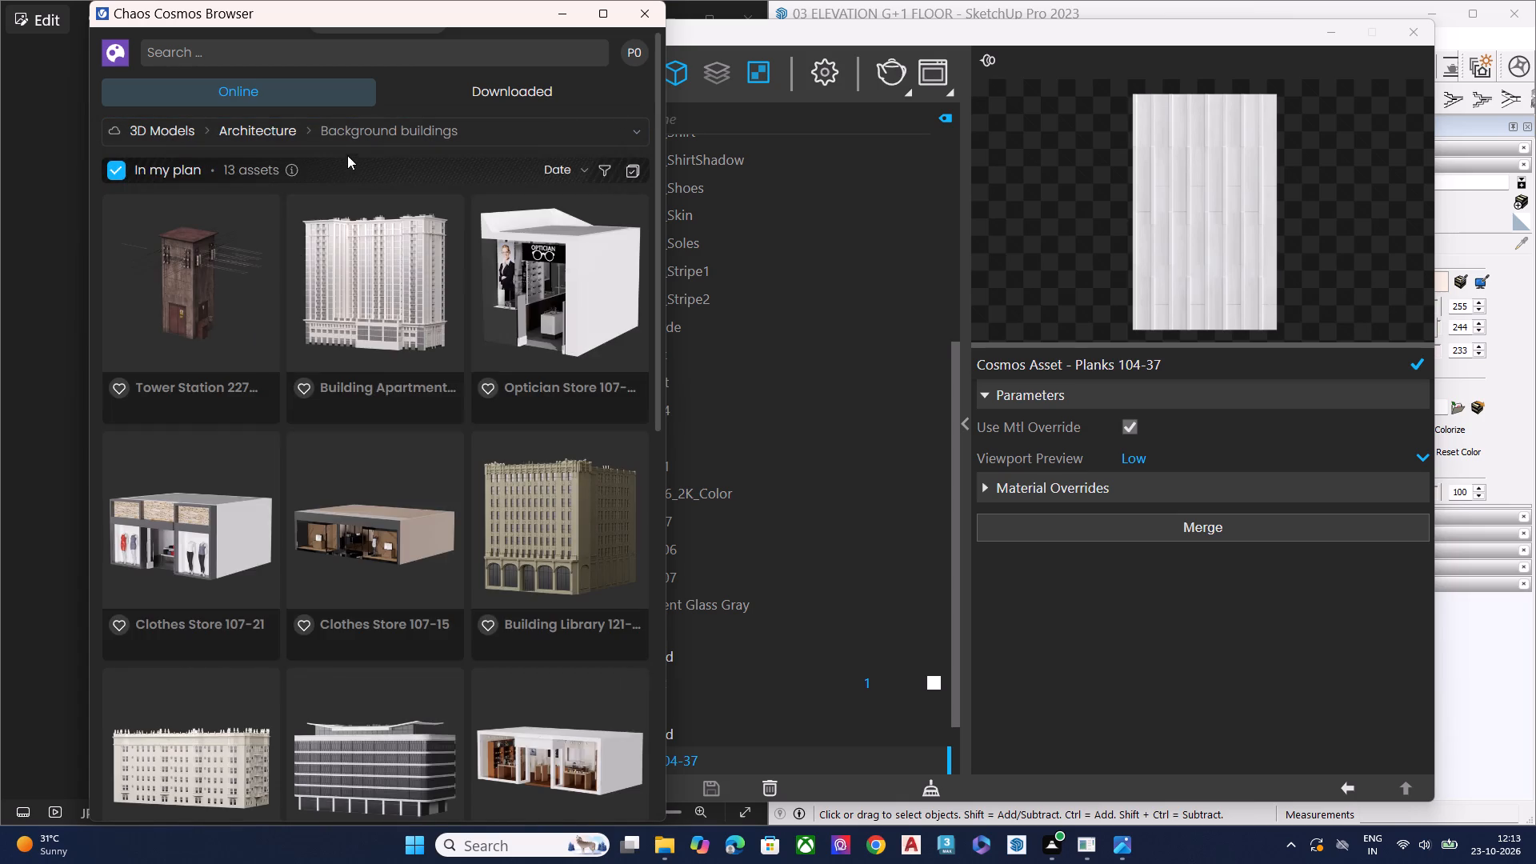
pyautogui.click(359, 146)
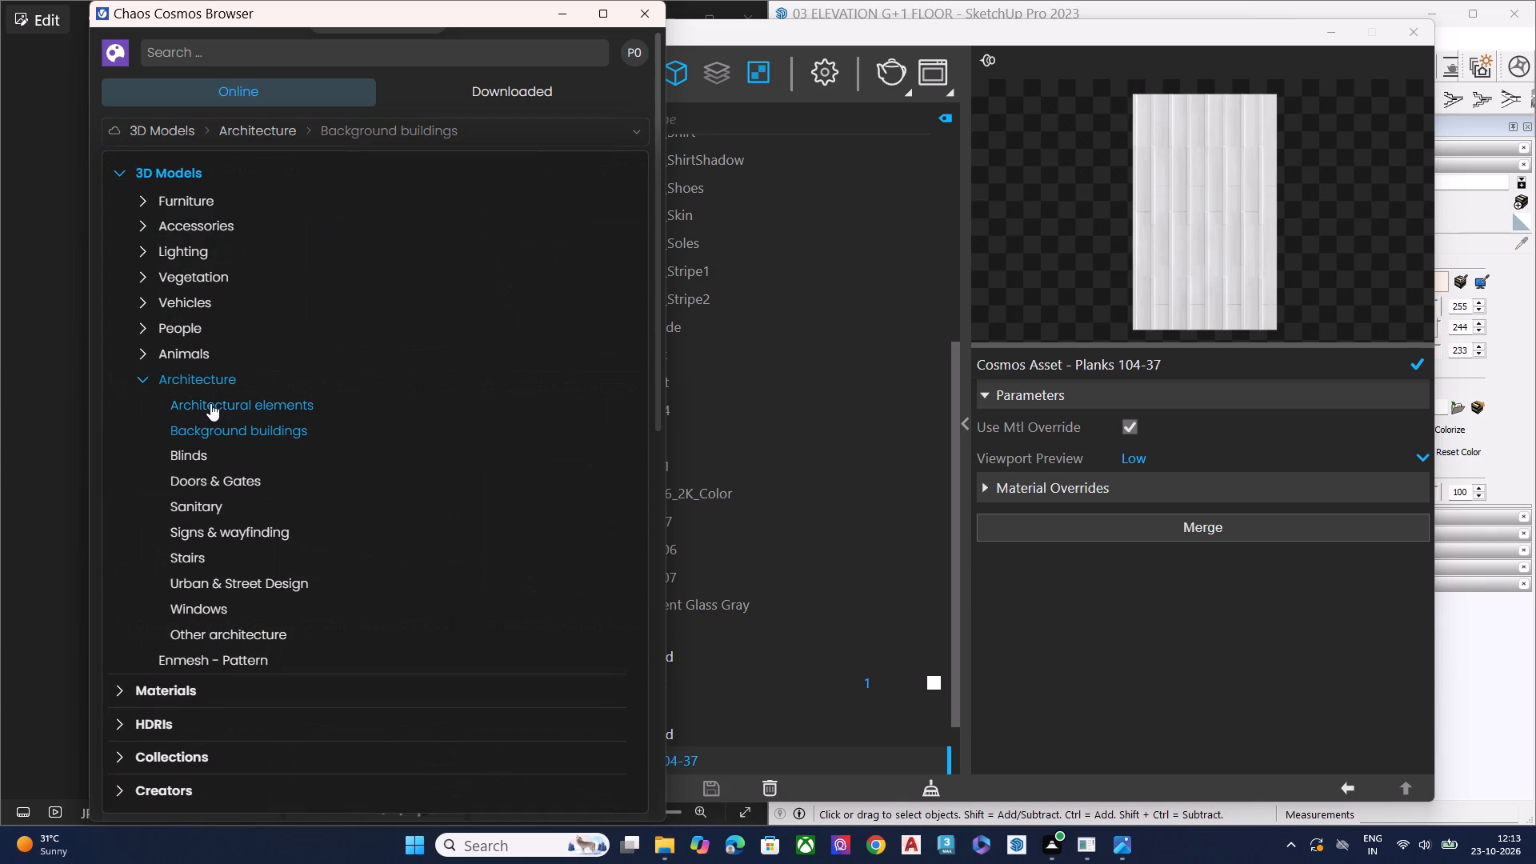
pyautogui.click(210, 366)
pyautogui.click(206, 359)
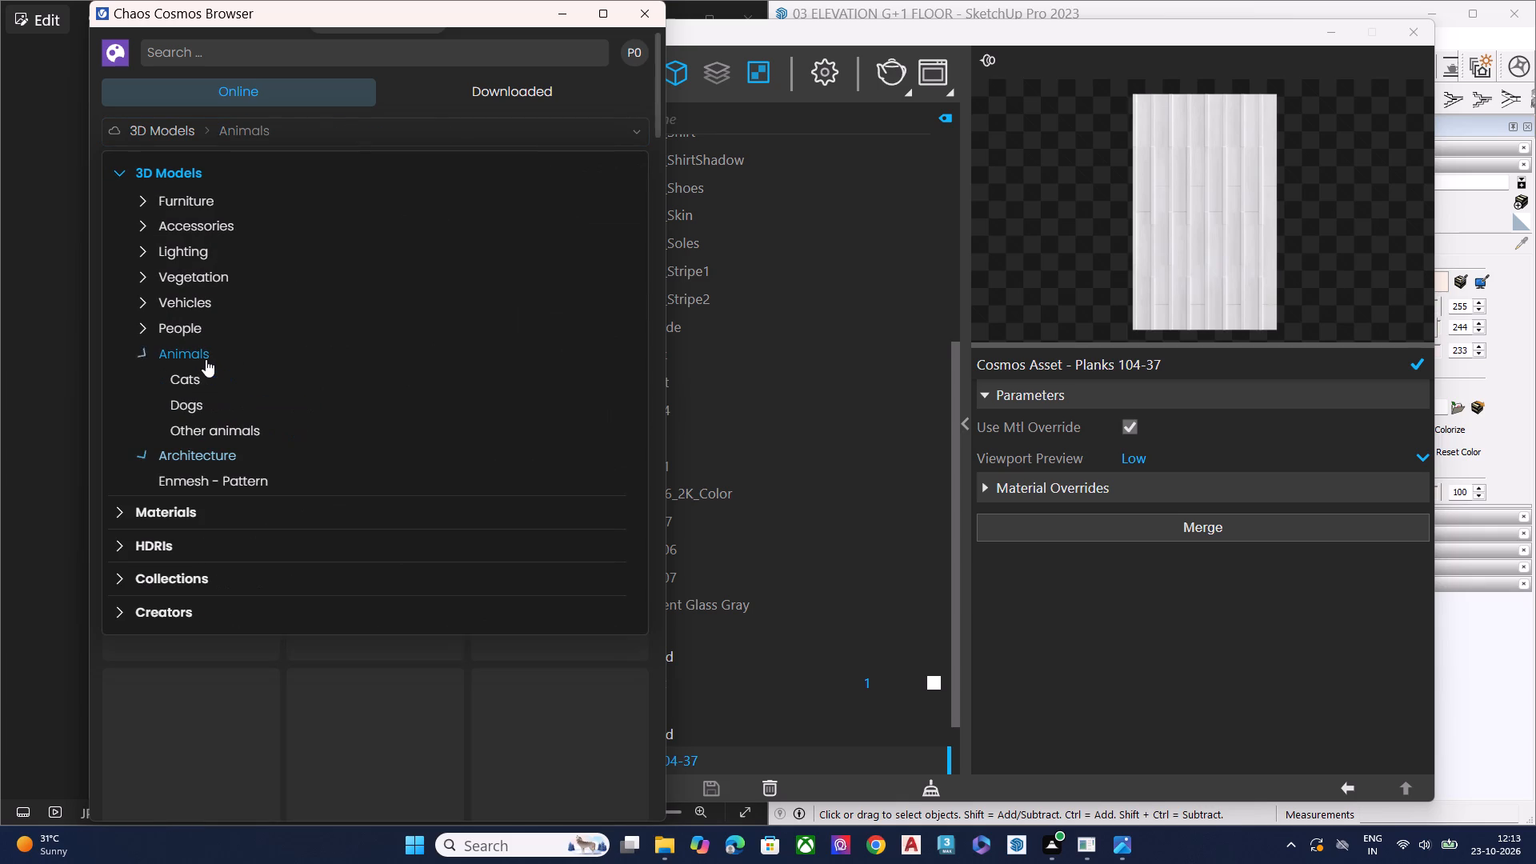
pyautogui.scroll(-2, 342, 422)
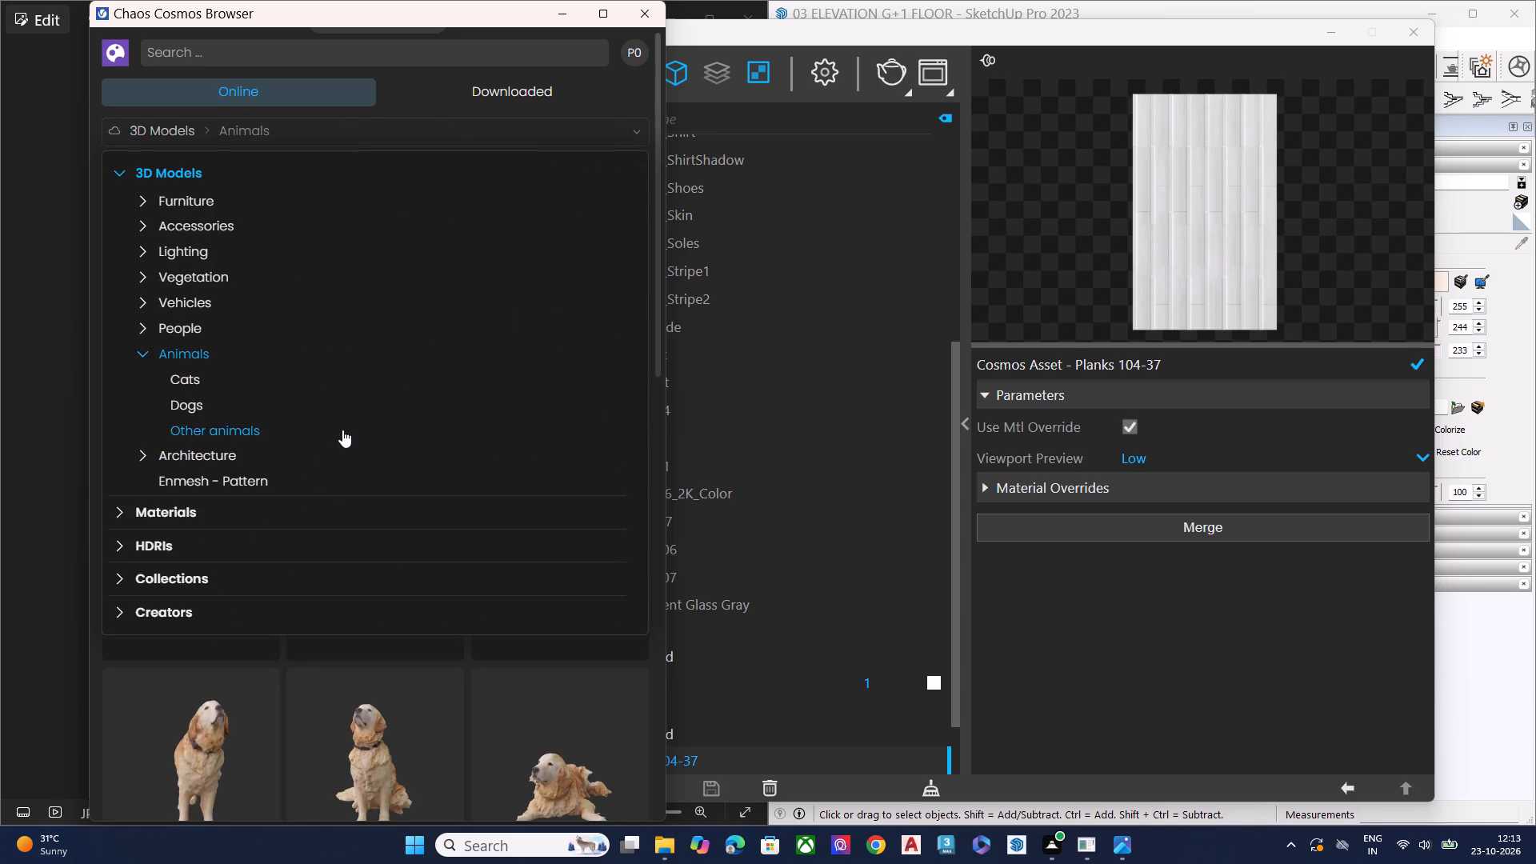
pyautogui.scroll(-2, 342, 430)
pyautogui.click(185, 386)
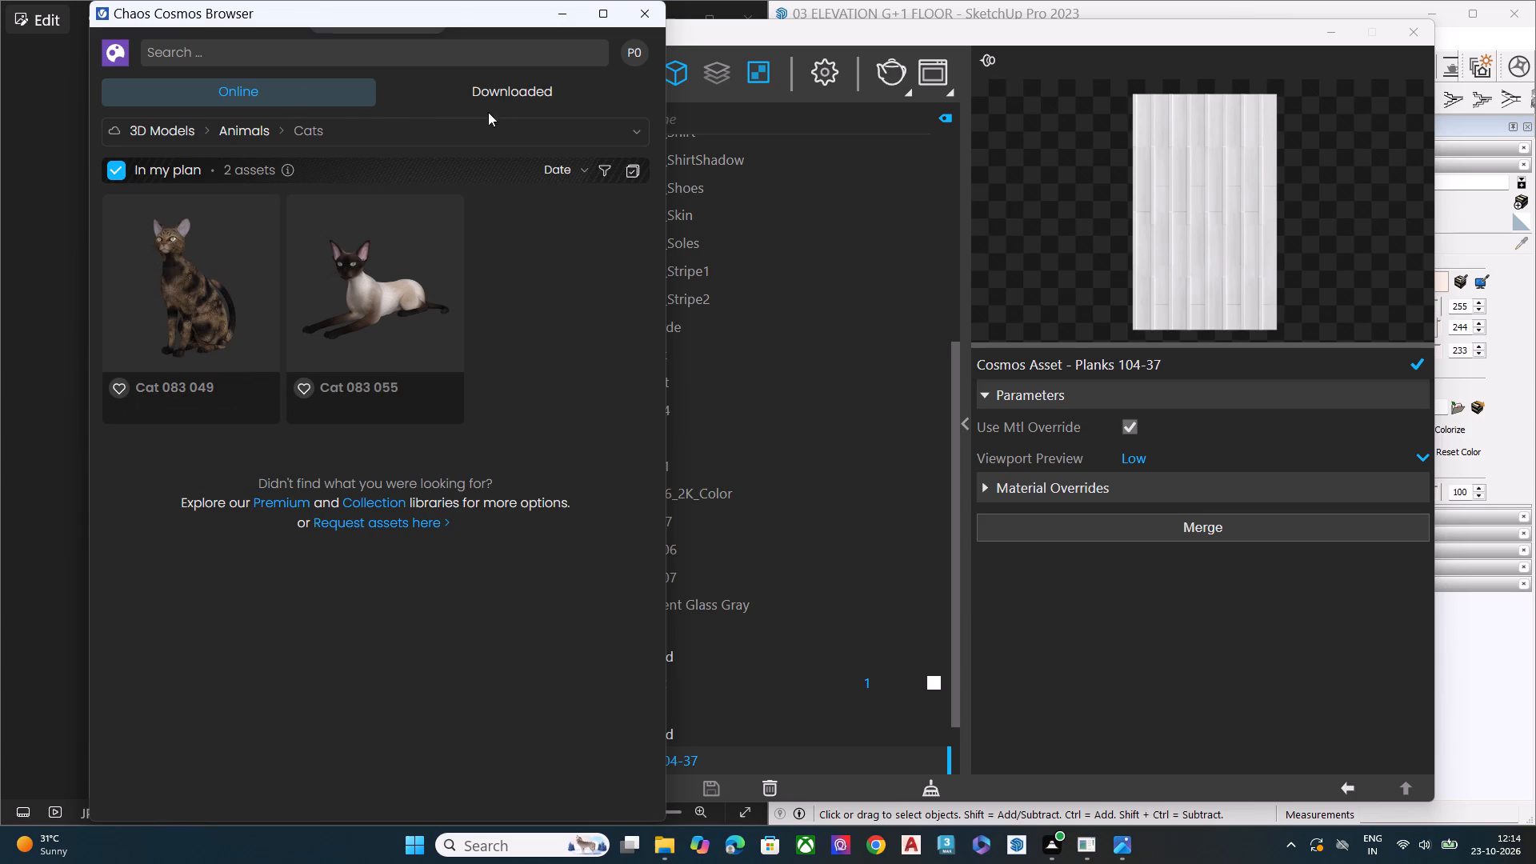
pyautogui.click(658, 21)
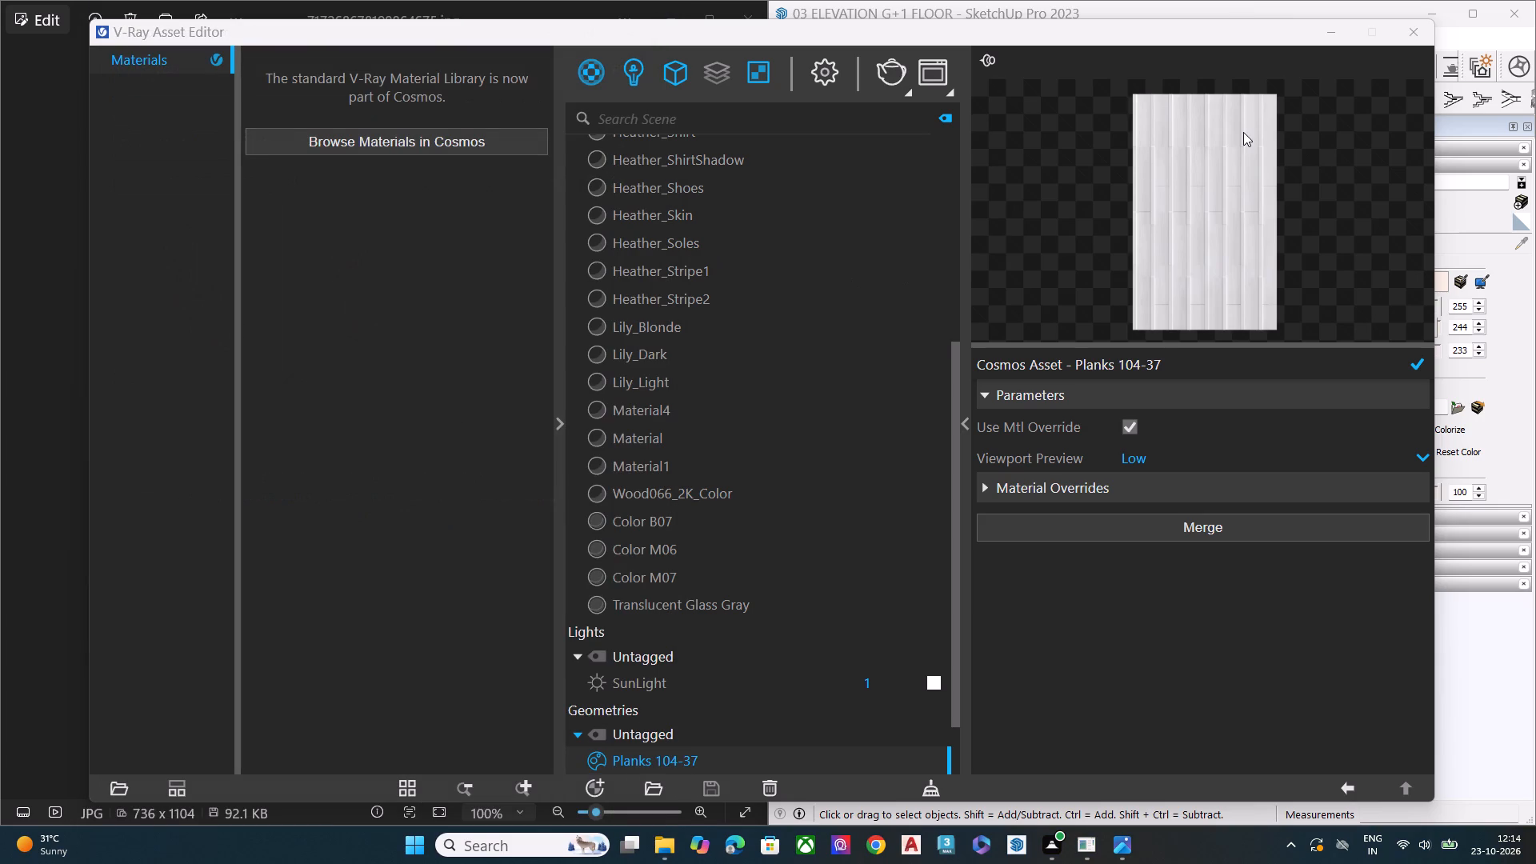
# Merge the Planks 104-37 Cosmos asset into a proxy mesh and switch off its Materials and Animation options.
pyautogui.scroll(8, 1237, 309)
pyautogui.click(1154, 486)
pyautogui.click(1130, 491)
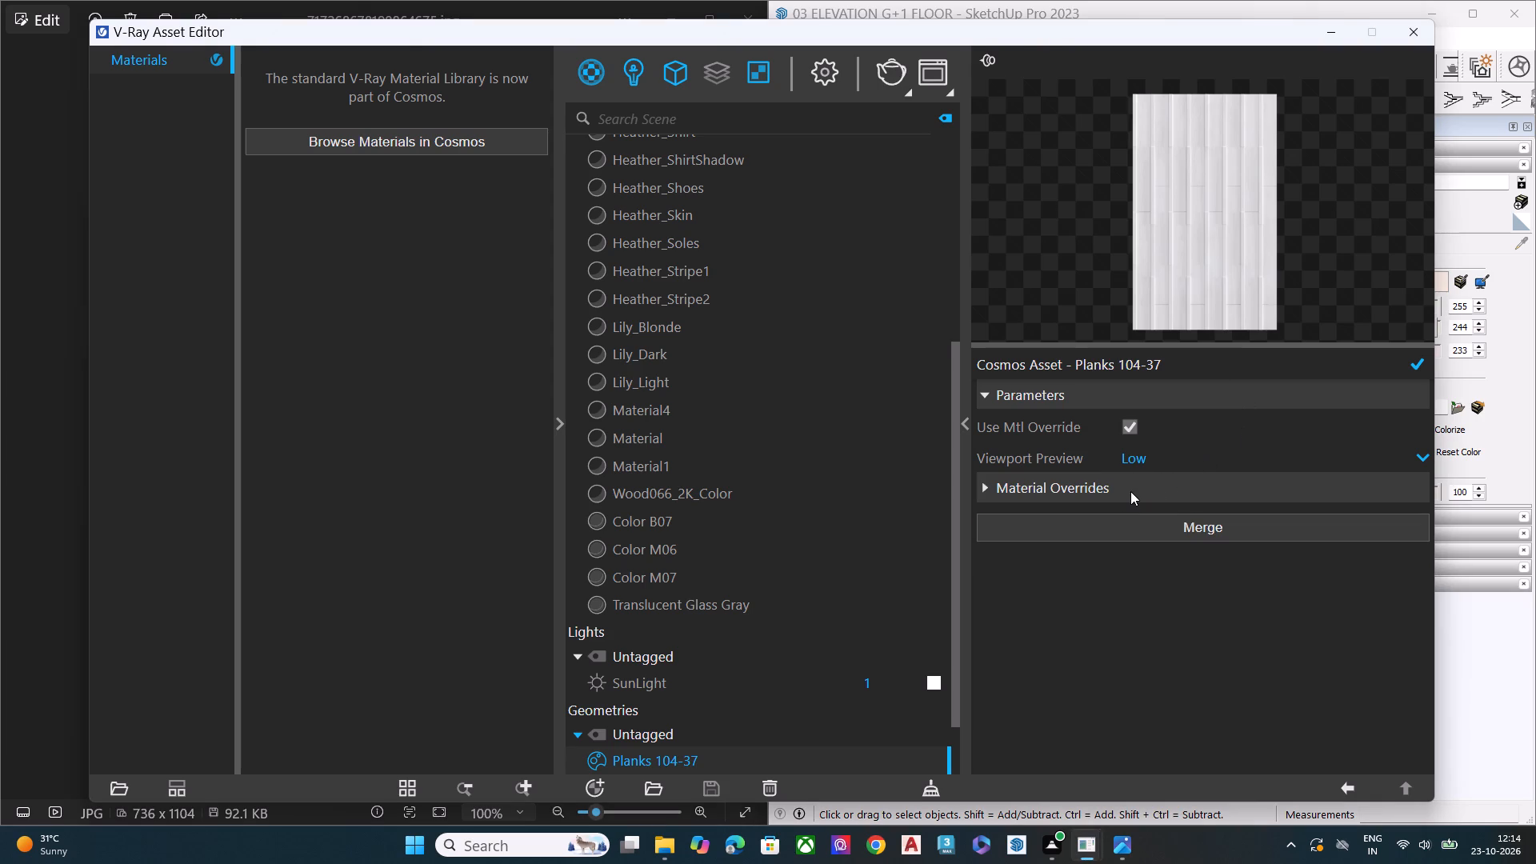
pyautogui.click(1148, 523)
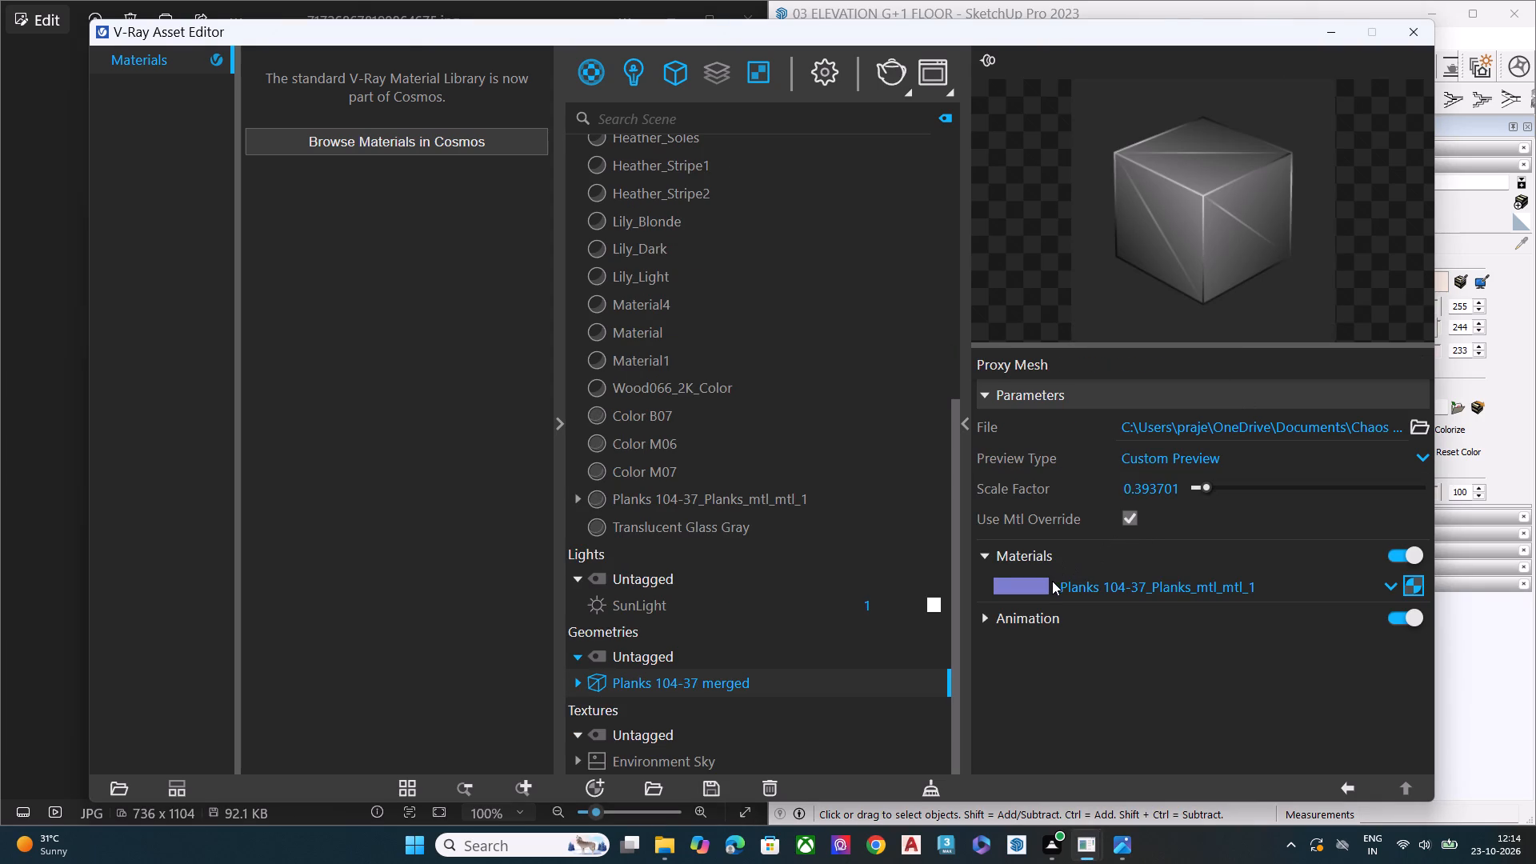
pyautogui.click(1403, 562)
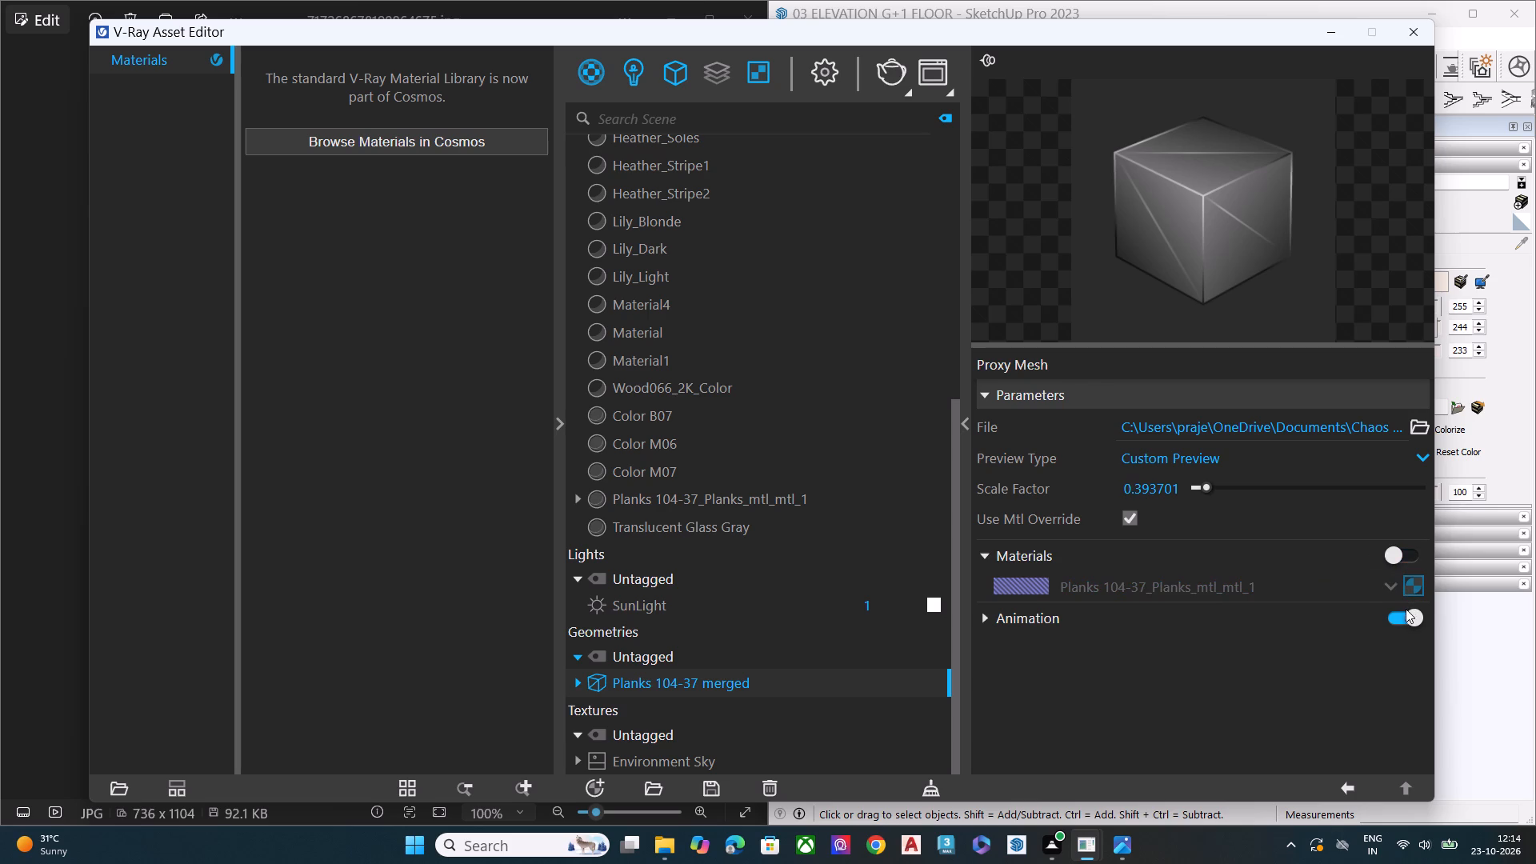
pyautogui.click(1406, 609)
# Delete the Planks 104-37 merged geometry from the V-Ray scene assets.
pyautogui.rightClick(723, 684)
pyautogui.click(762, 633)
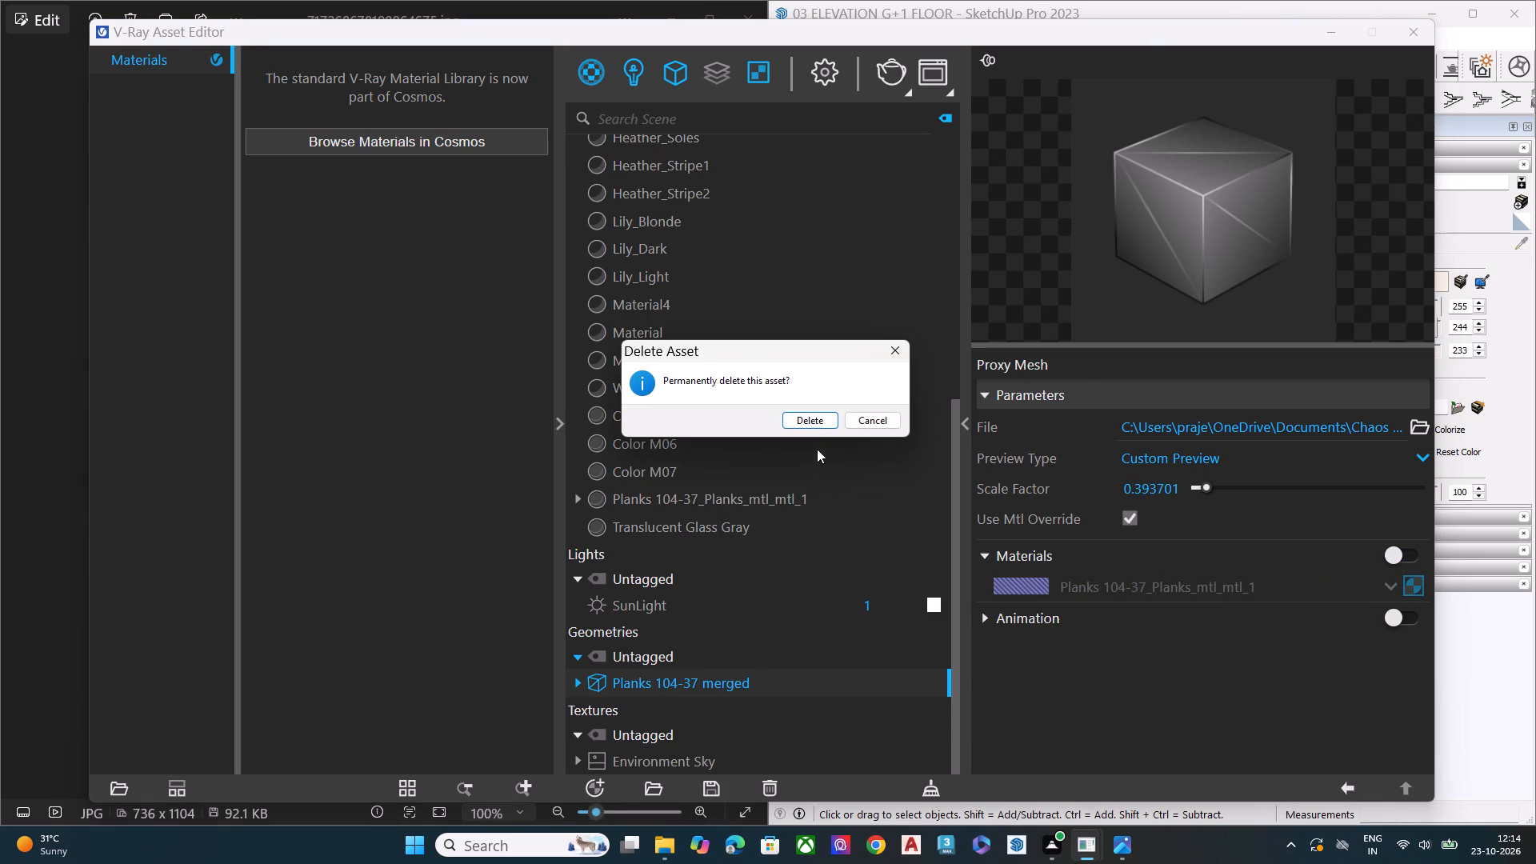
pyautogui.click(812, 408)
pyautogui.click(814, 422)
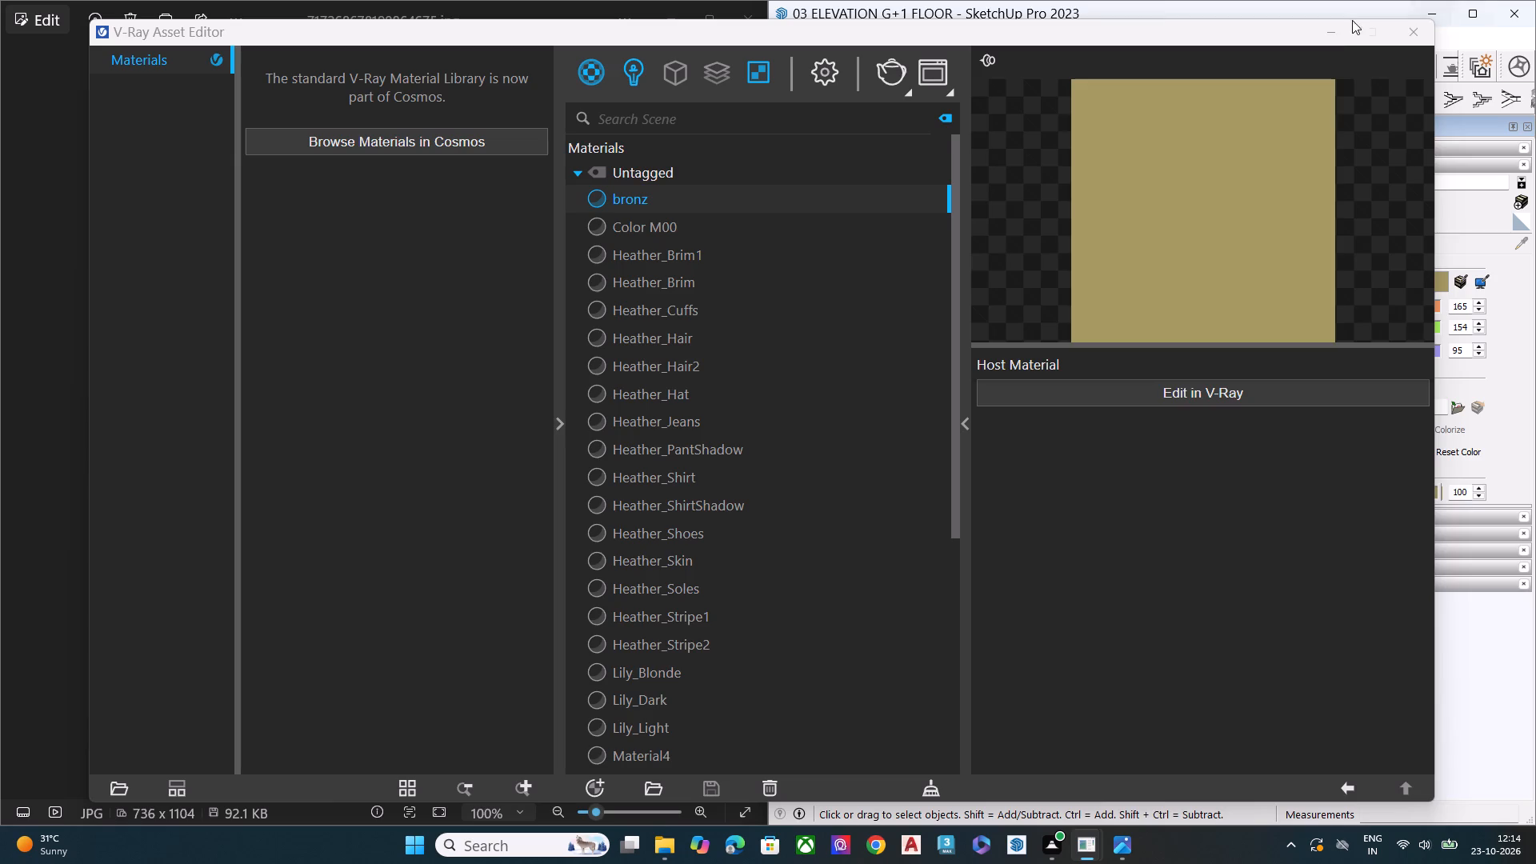
# Minimize the V-Ray Asset Editor and compare the house's front elevation with the reference photo's upper-floor wood cladding and dark fluted panel.
pyautogui.click(1337, 26)
pyautogui.scroll(1, 1135, 342)
pyautogui.moveTo(1139, 340); pyautogui.dragTo(1219, 302, button='middle')
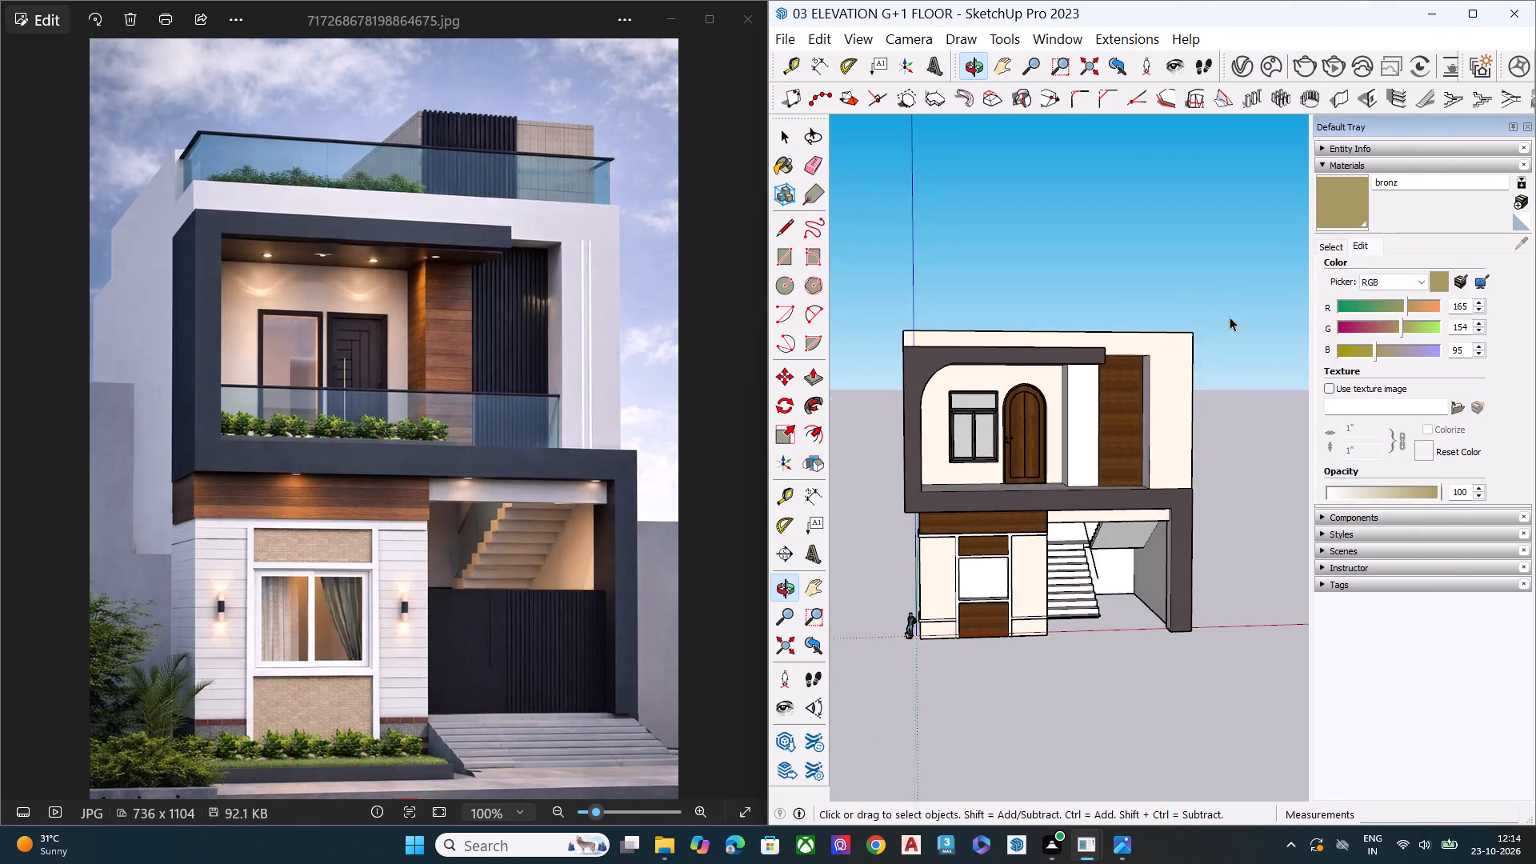
pyautogui.scroll(4, 1203, 366)
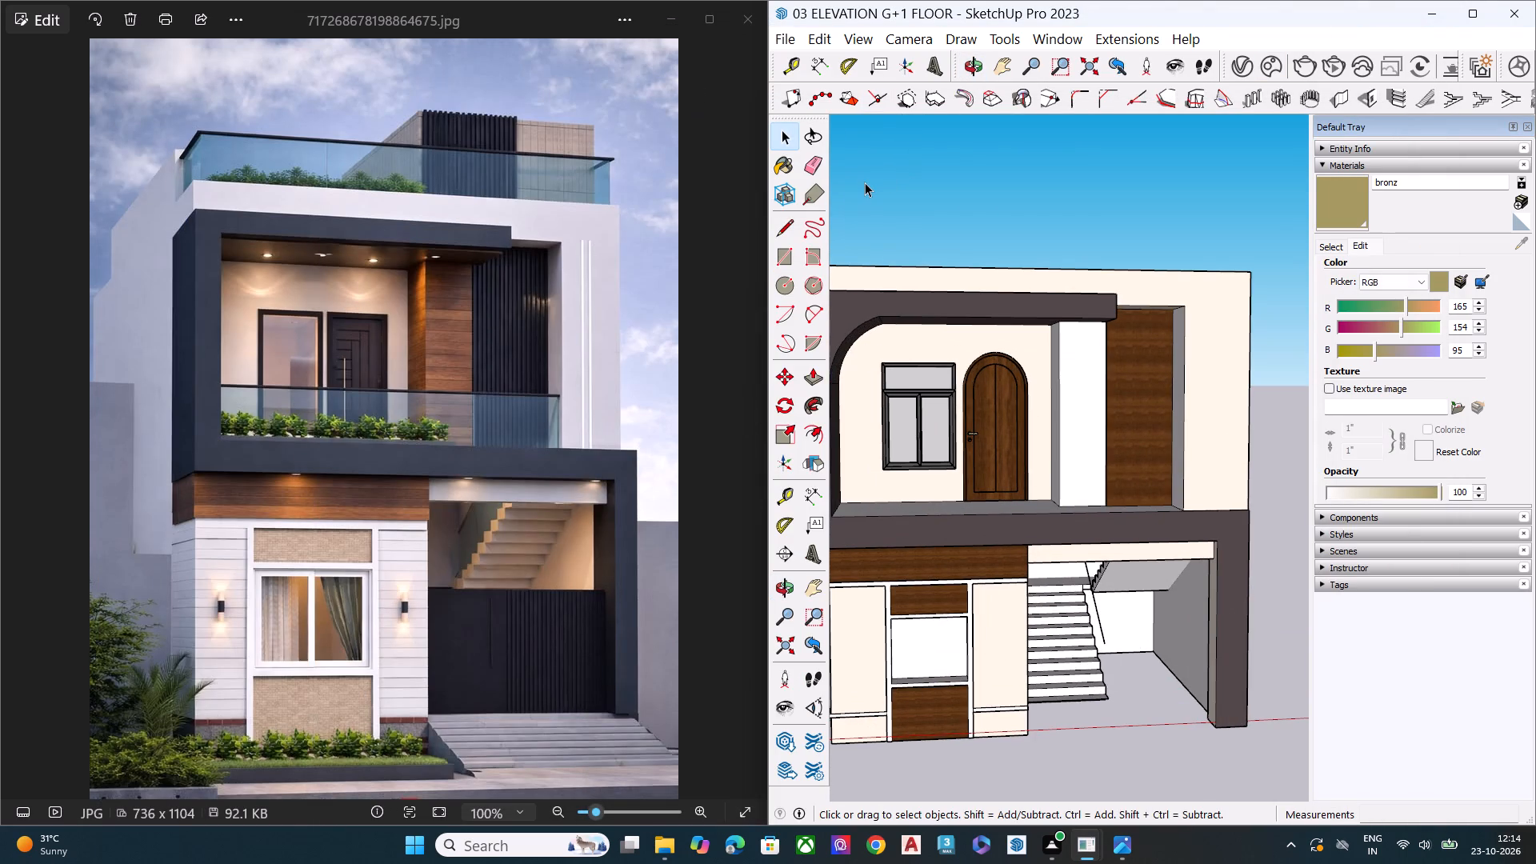
pyautogui.scroll(5, 470, 329)
pyautogui.scroll(-1, 453, 339)
pyautogui.scroll(7, 453, 339)
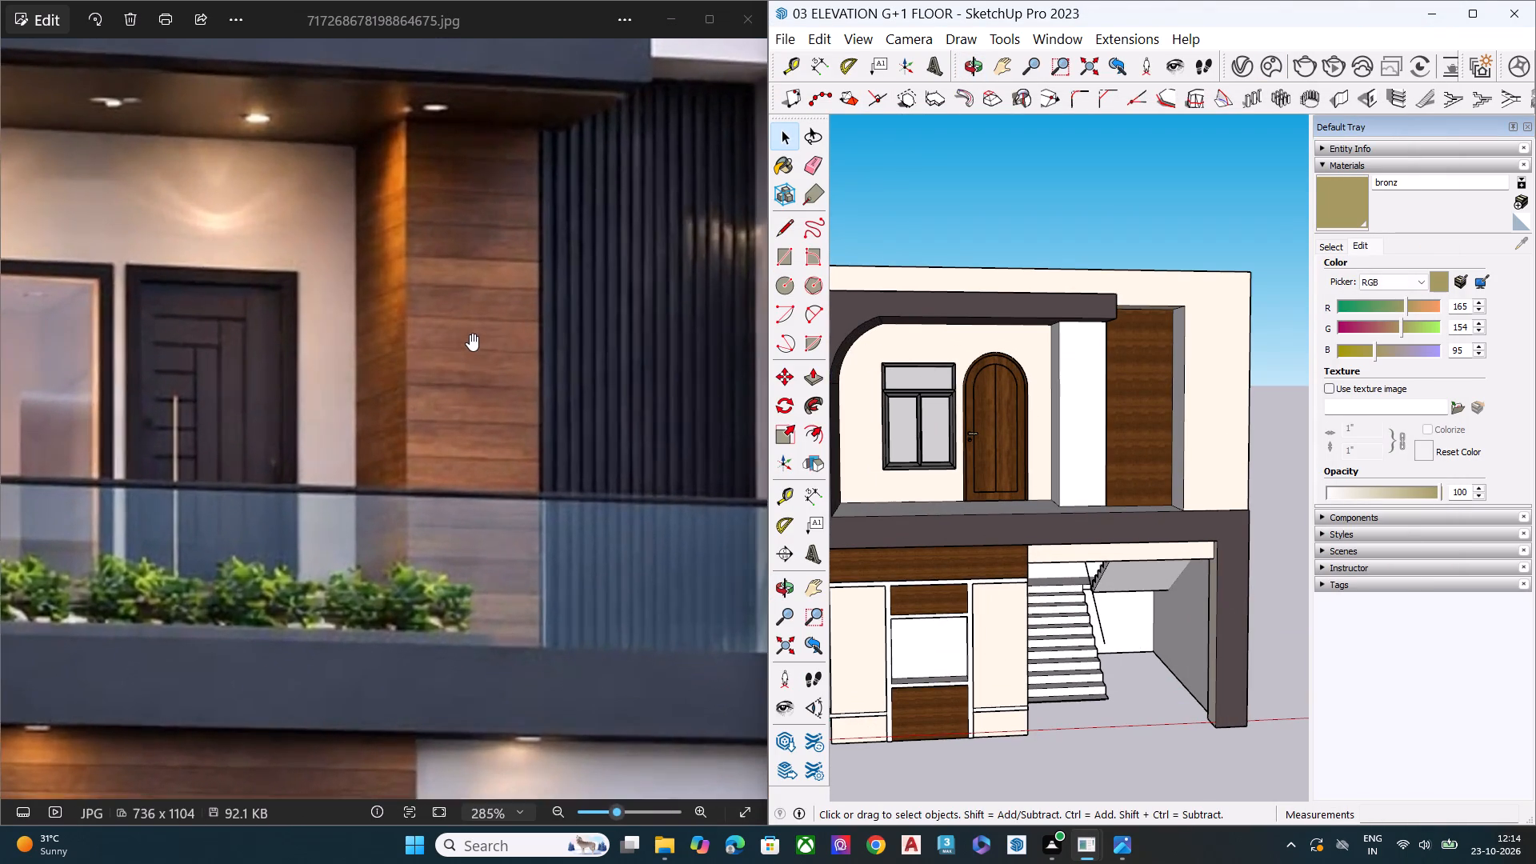
pyautogui.scroll(2, 482, 317)
pyautogui.scroll(-1, 482, 317)
pyautogui.scroll(10, 482, 317)
pyautogui.scroll(-11, 484, 318)
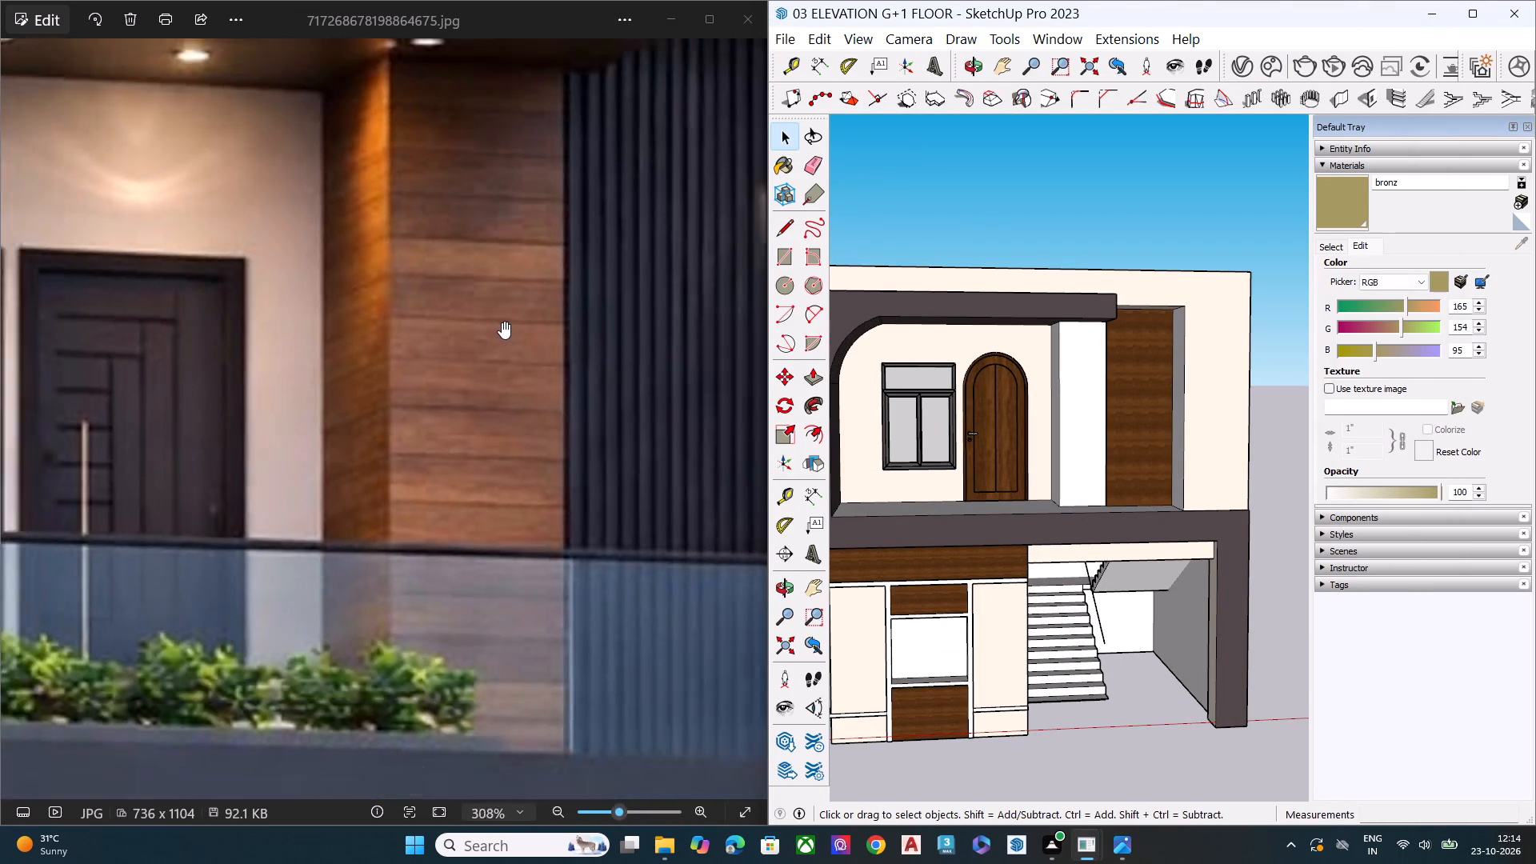
pyautogui.scroll(-12, 502, 322)
pyautogui.scroll(1, 506, 310)
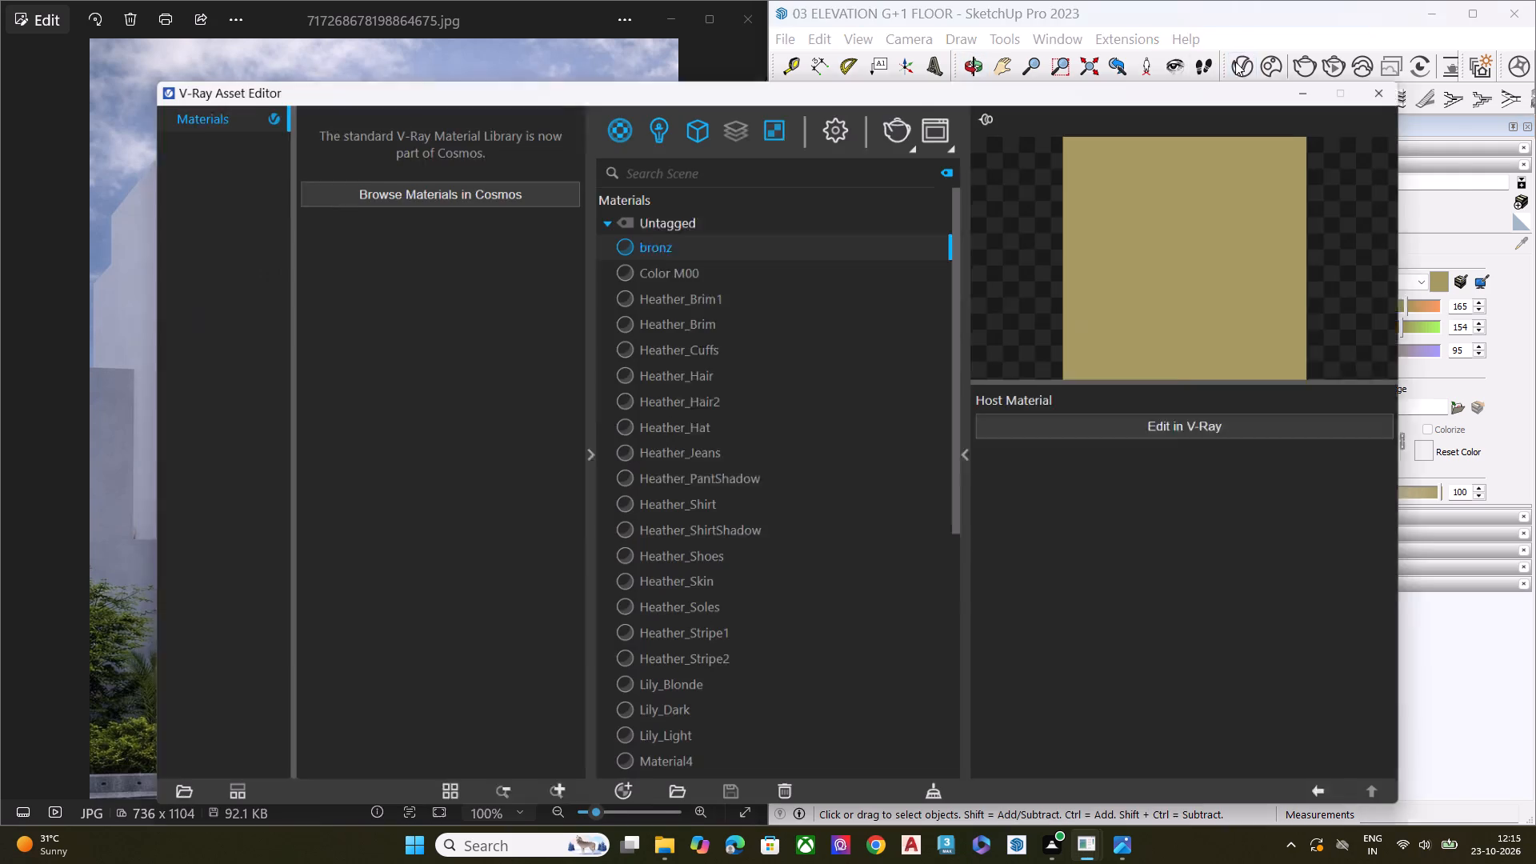
# Select the cream scene material named Material in the V-Ray Asset Editor to preview it.
pyautogui.scroll(-8, 855, 386)
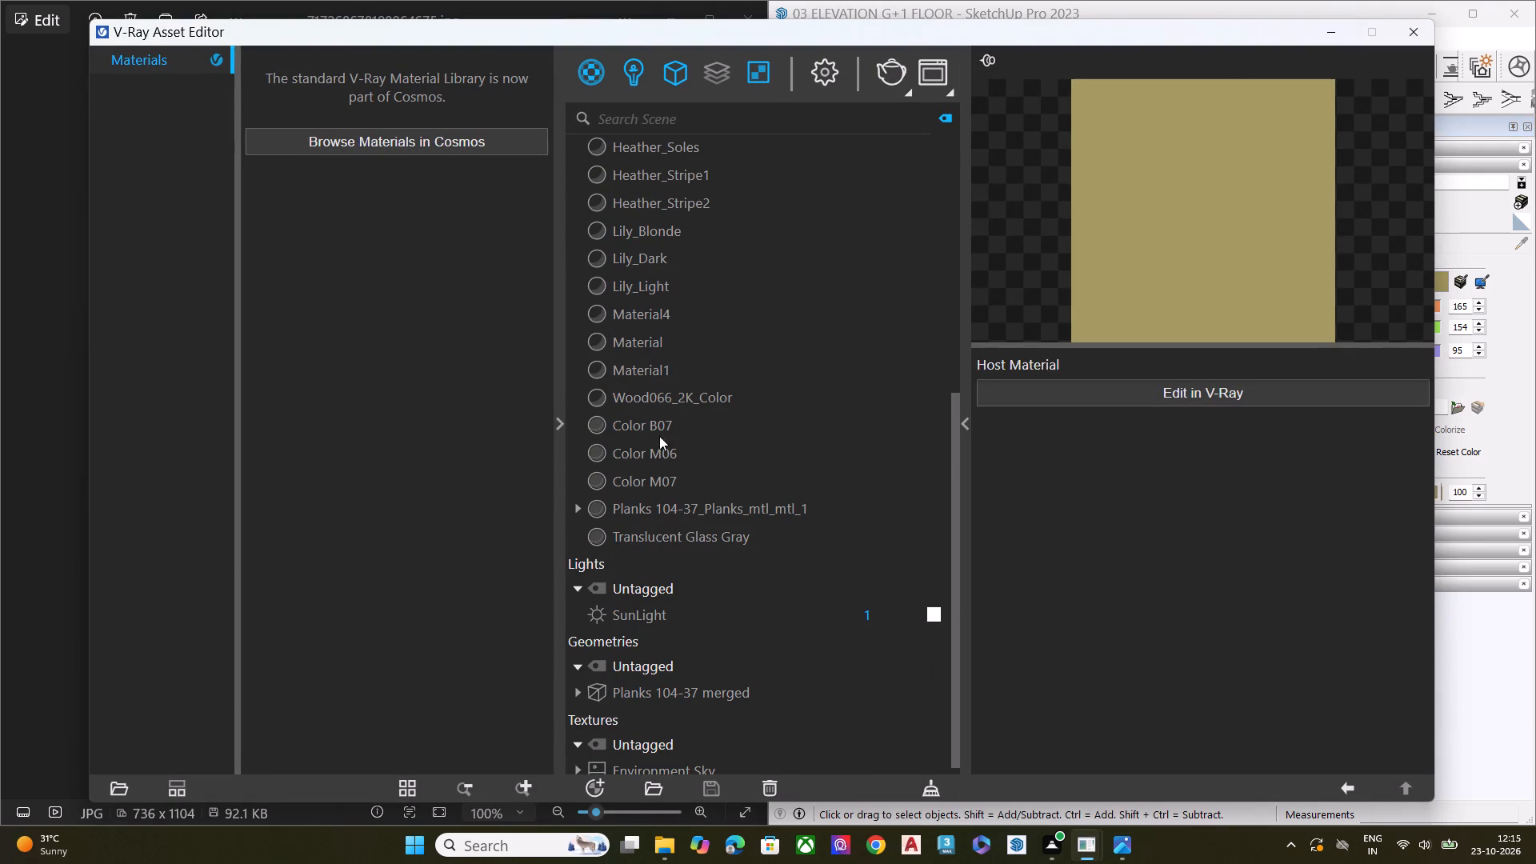
pyautogui.click(672, 325)
pyautogui.click(678, 326)
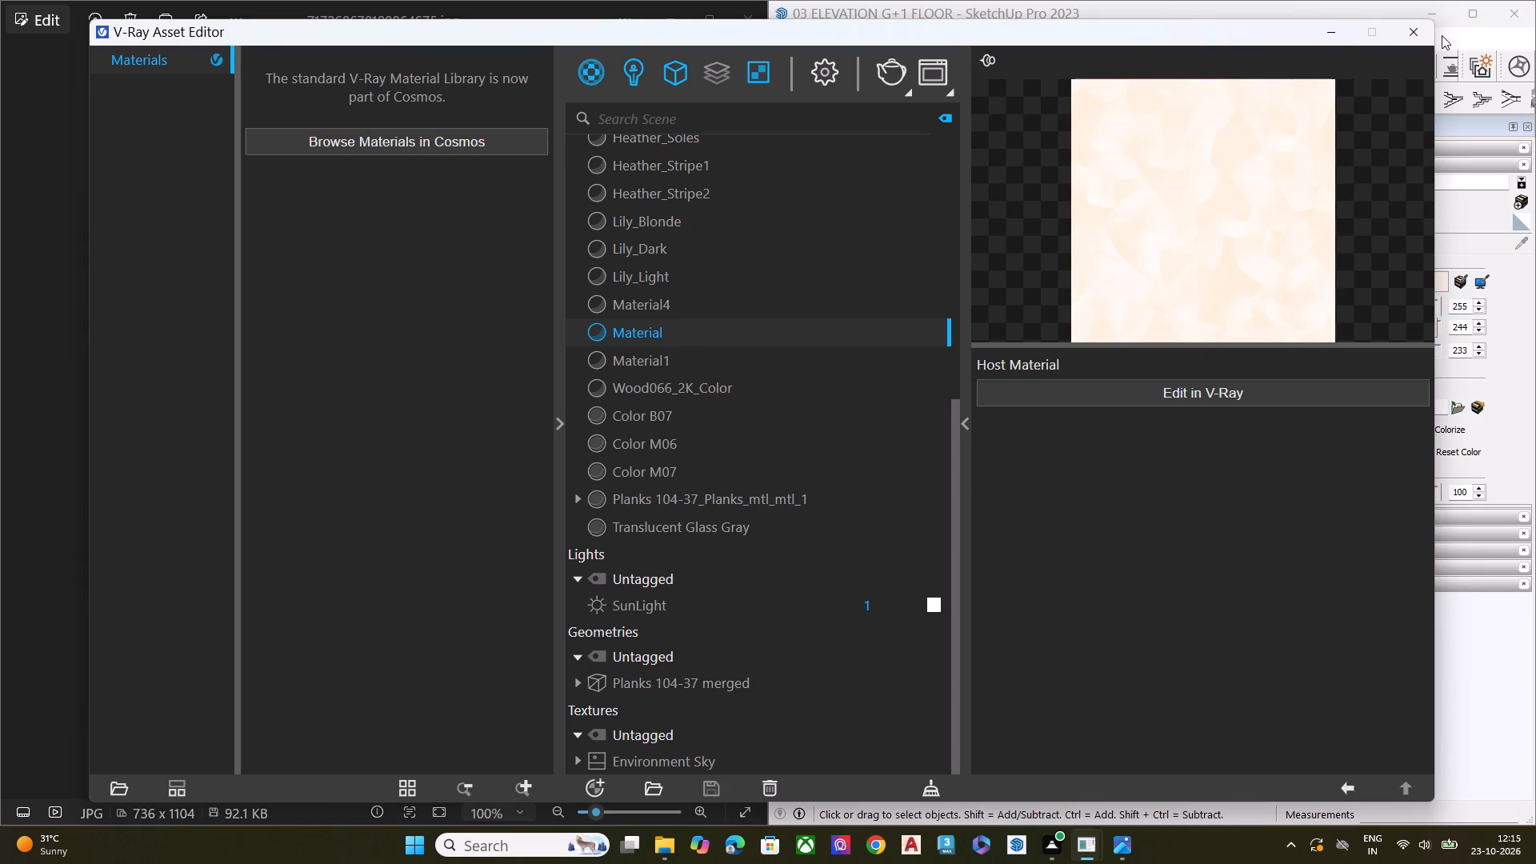
# Close the V-Ray Asset Editor and paint the upper-floor side wall beside the wood cladding with the cream scene material named Material.
pyautogui.click(1418, 29)
pyautogui.click(1336, 199)
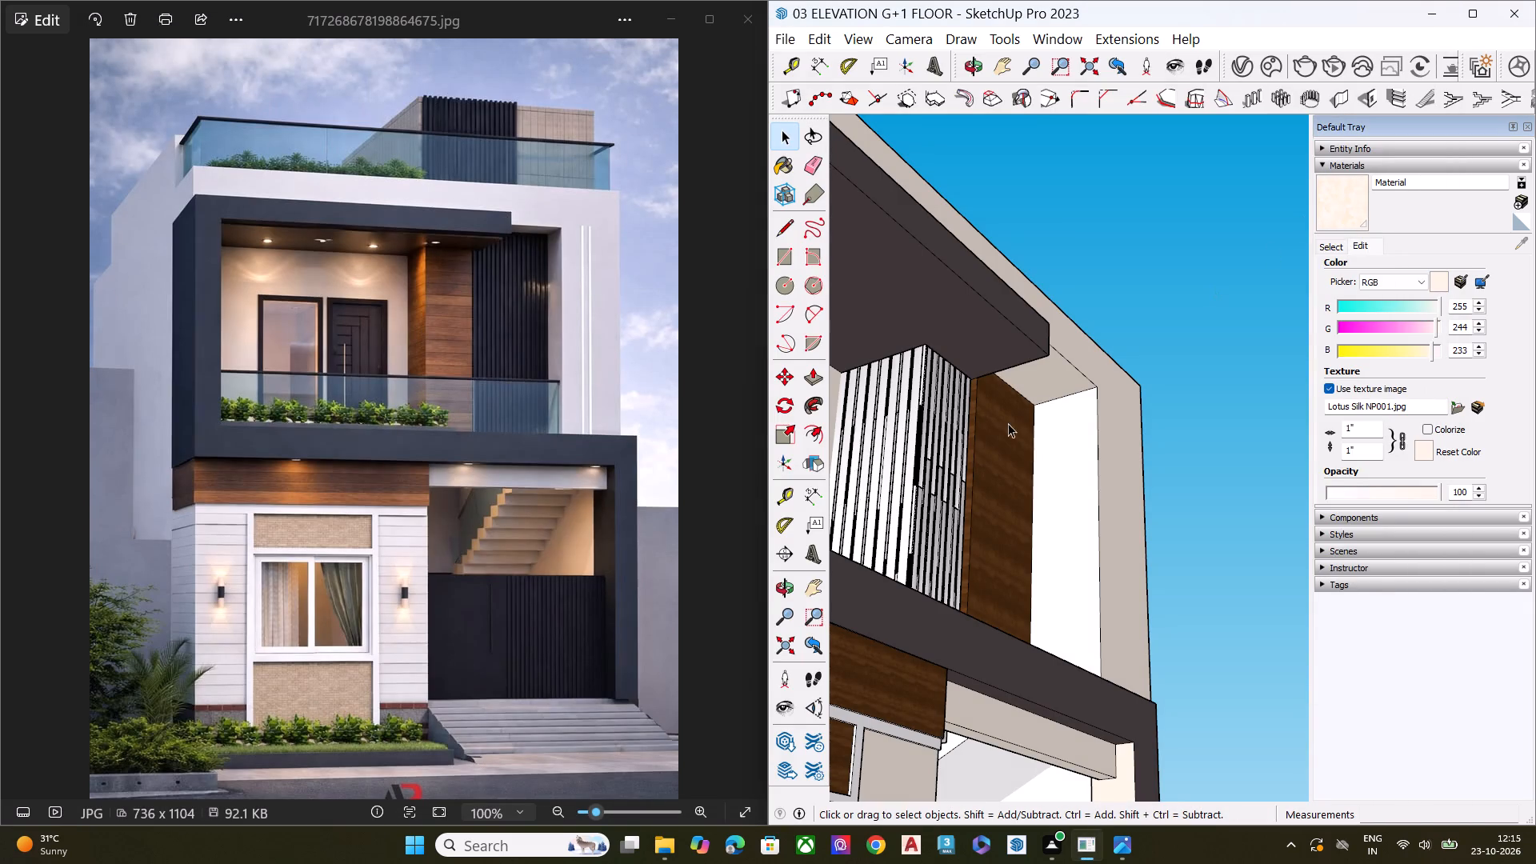
pyautogui.click(1363, 200)
pyautogui.click(1084, 445)
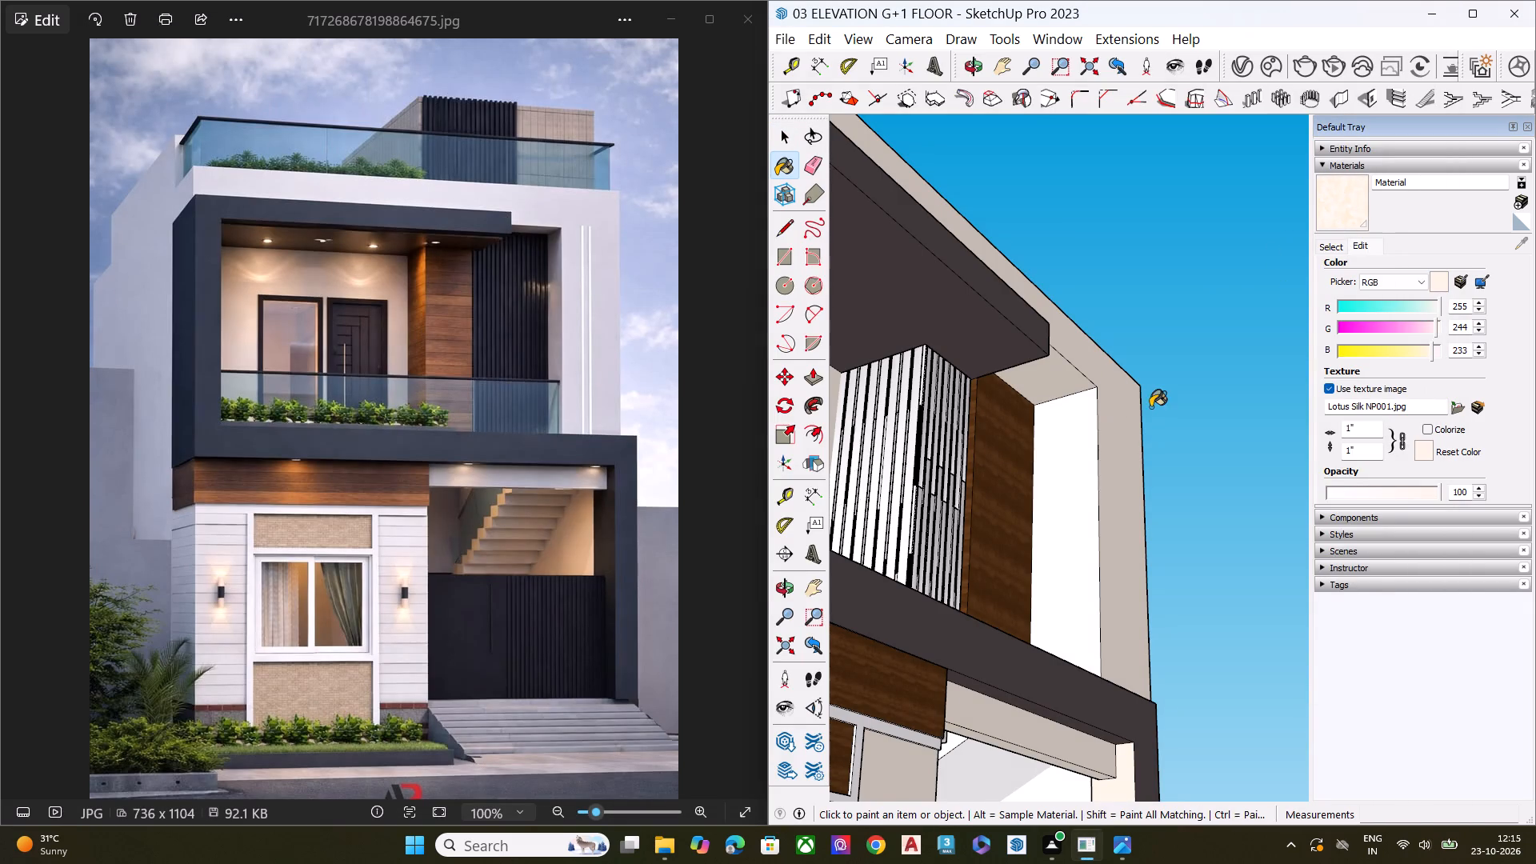
pyautogui.scroll(-6, 1150, 407)
pyautogui.moveTo(1173, 402); pyautogui.dragTo(1014, 627, button='middle')
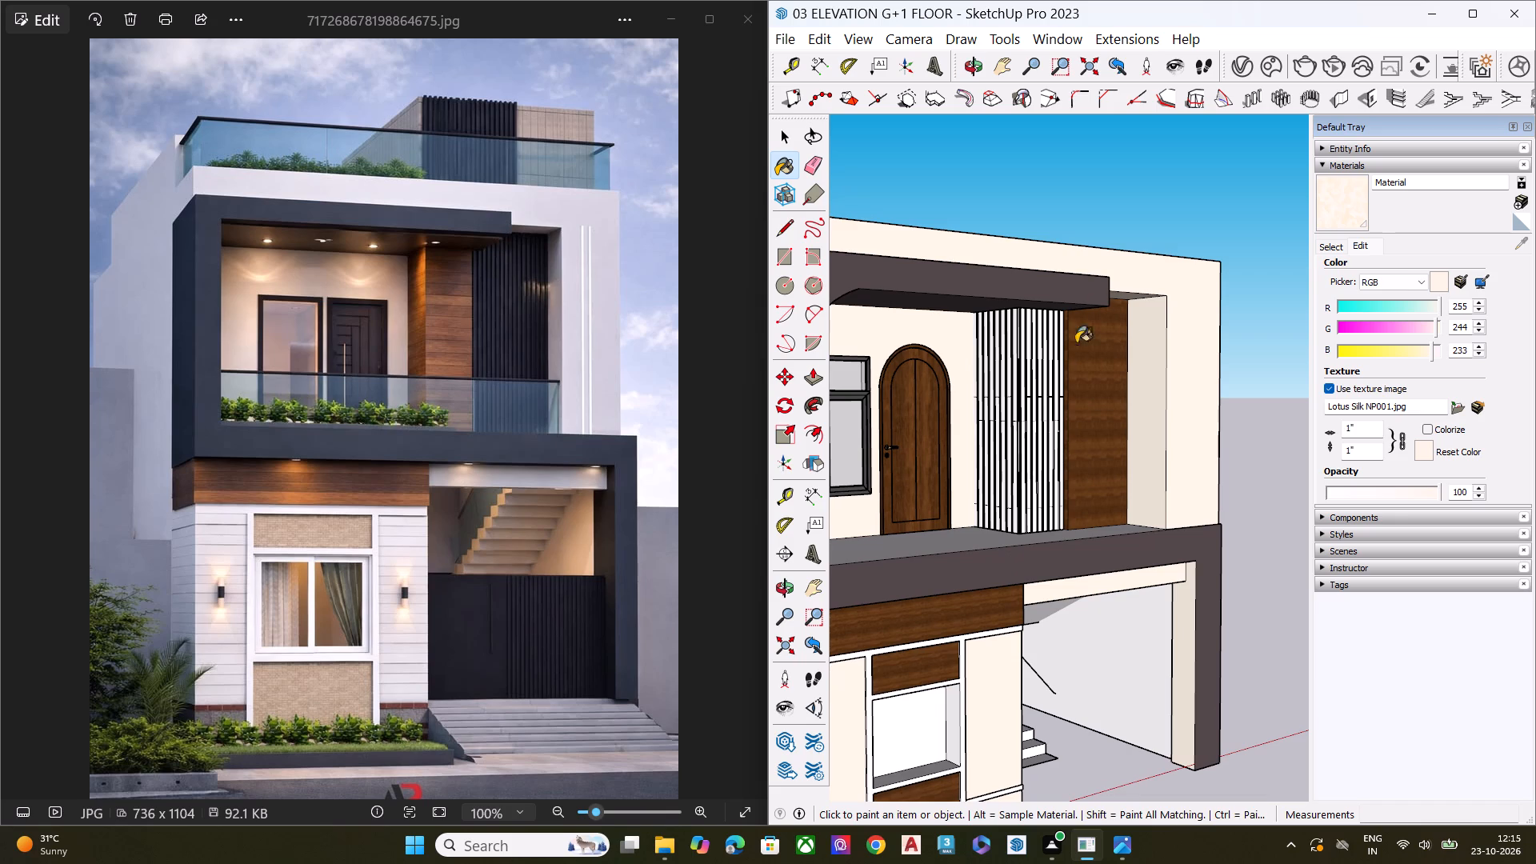
pyautogui.press('space')
pyautogui.press('space')
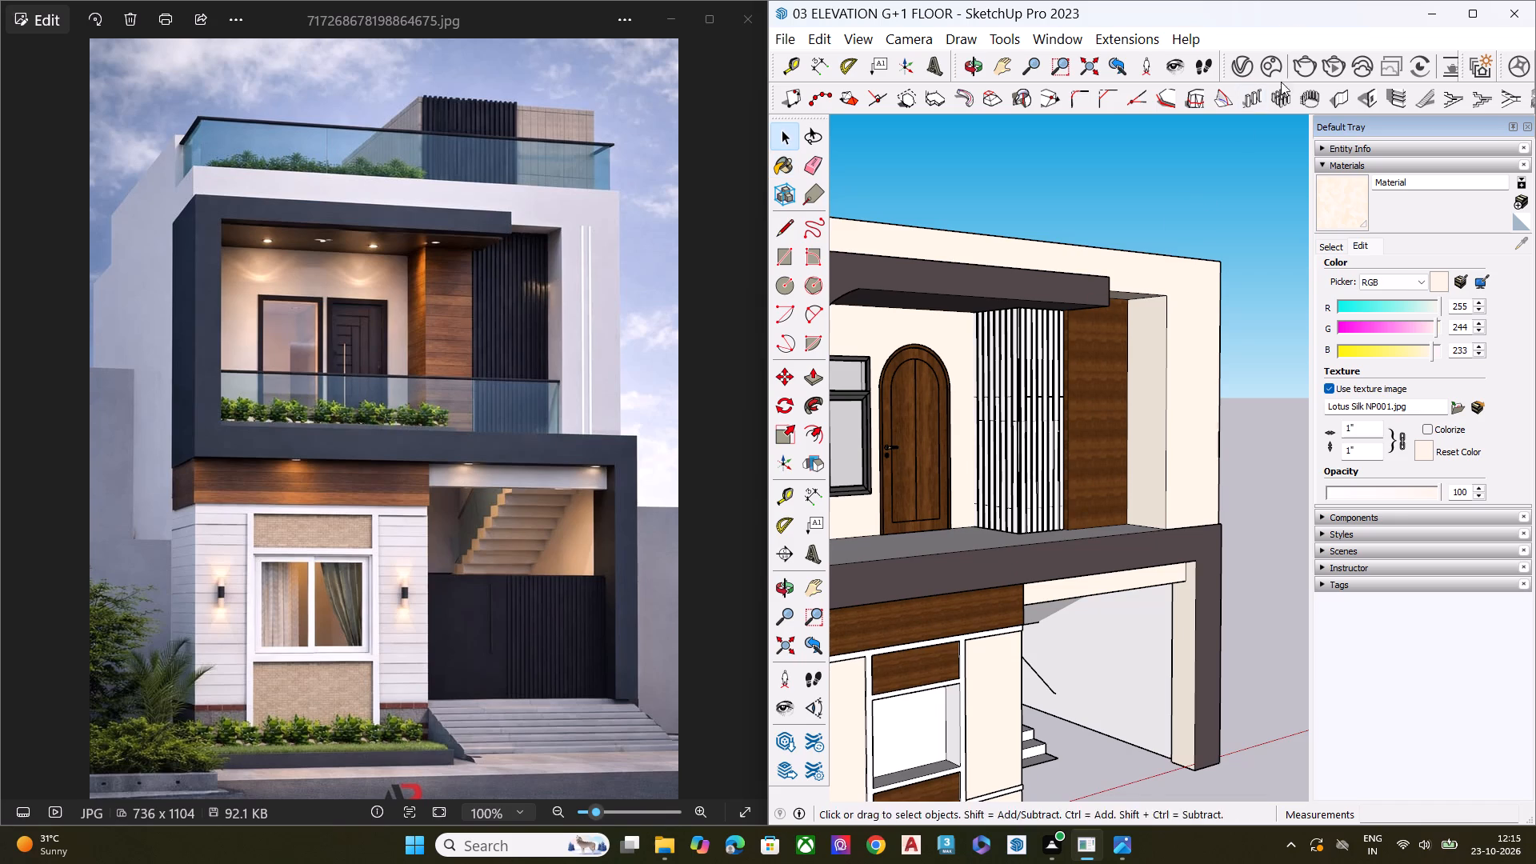
# Reopen the V-Ray Asset Editor, browse Chaos Cosmos from it and list the downloaded 3D Models.
pyautogui.click(1242, 63)
pyautogui.click(451, 149)
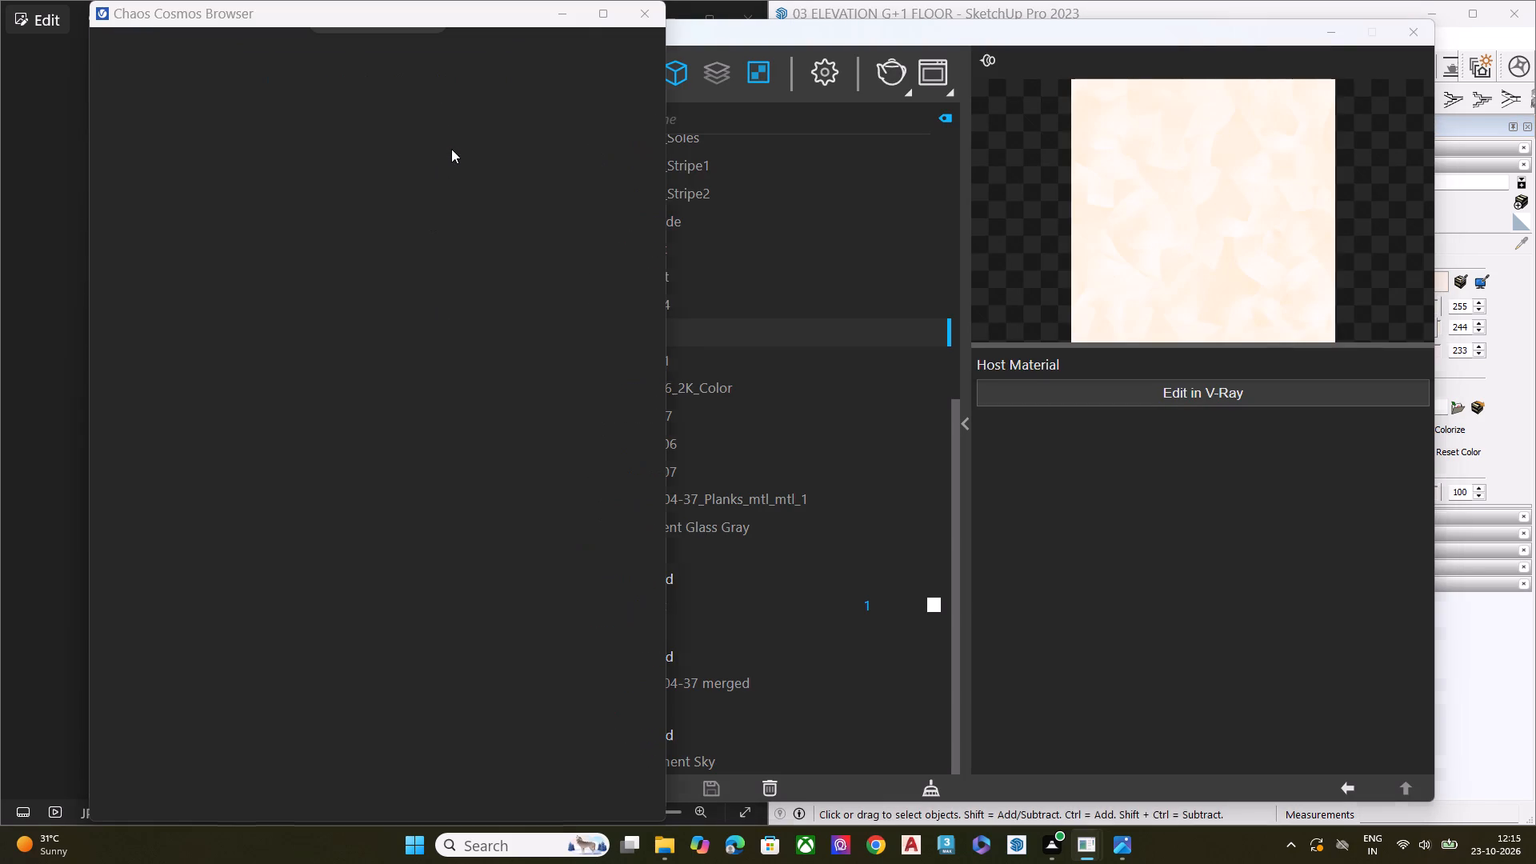
pyautogui.click(468, 89)
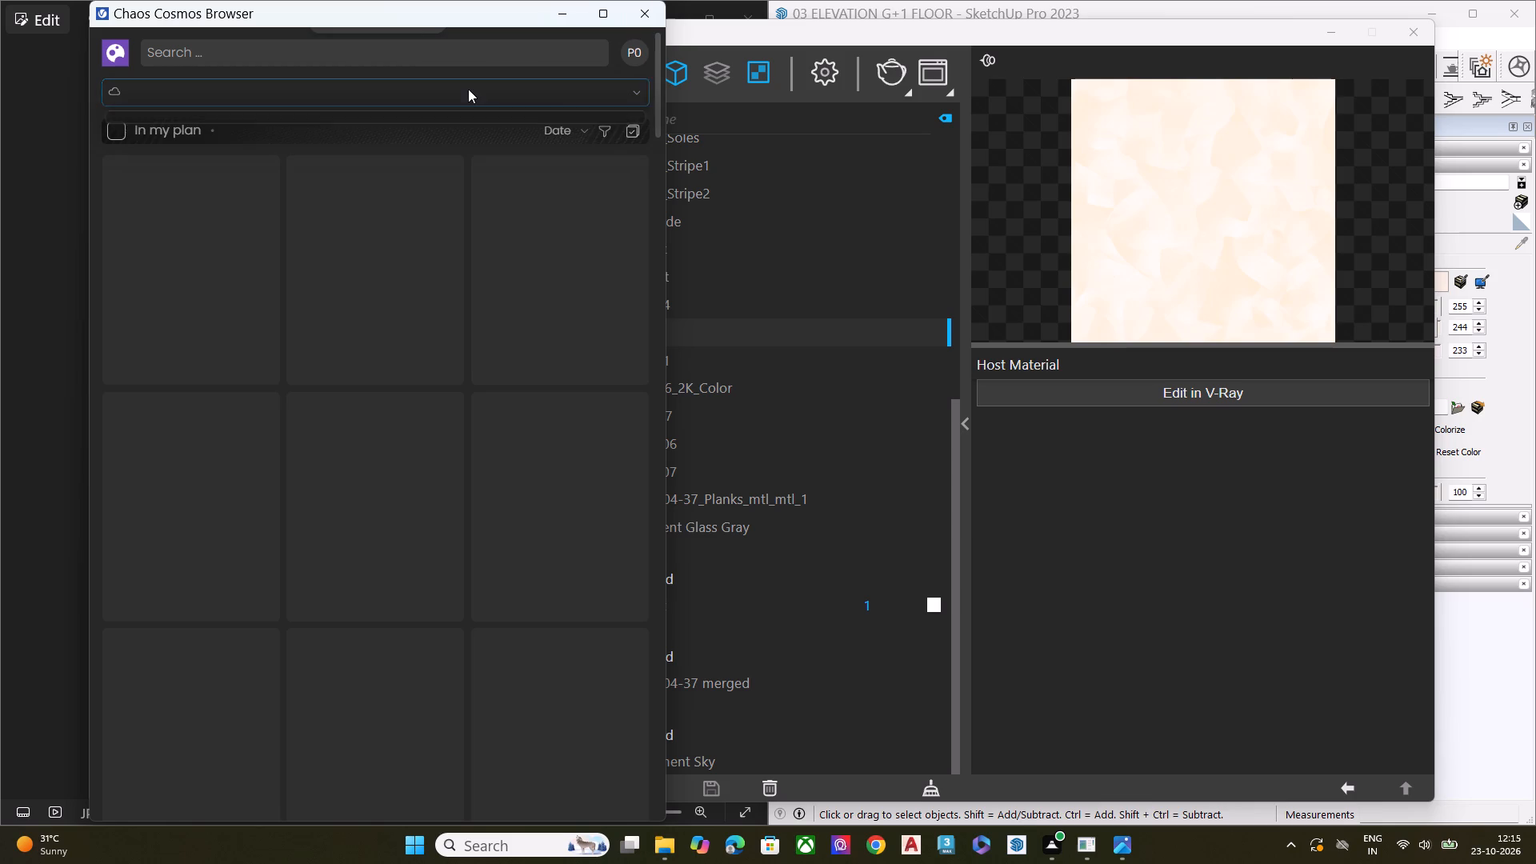
pyautogui.click(366, 51)
pyautogui.click(359, 78)
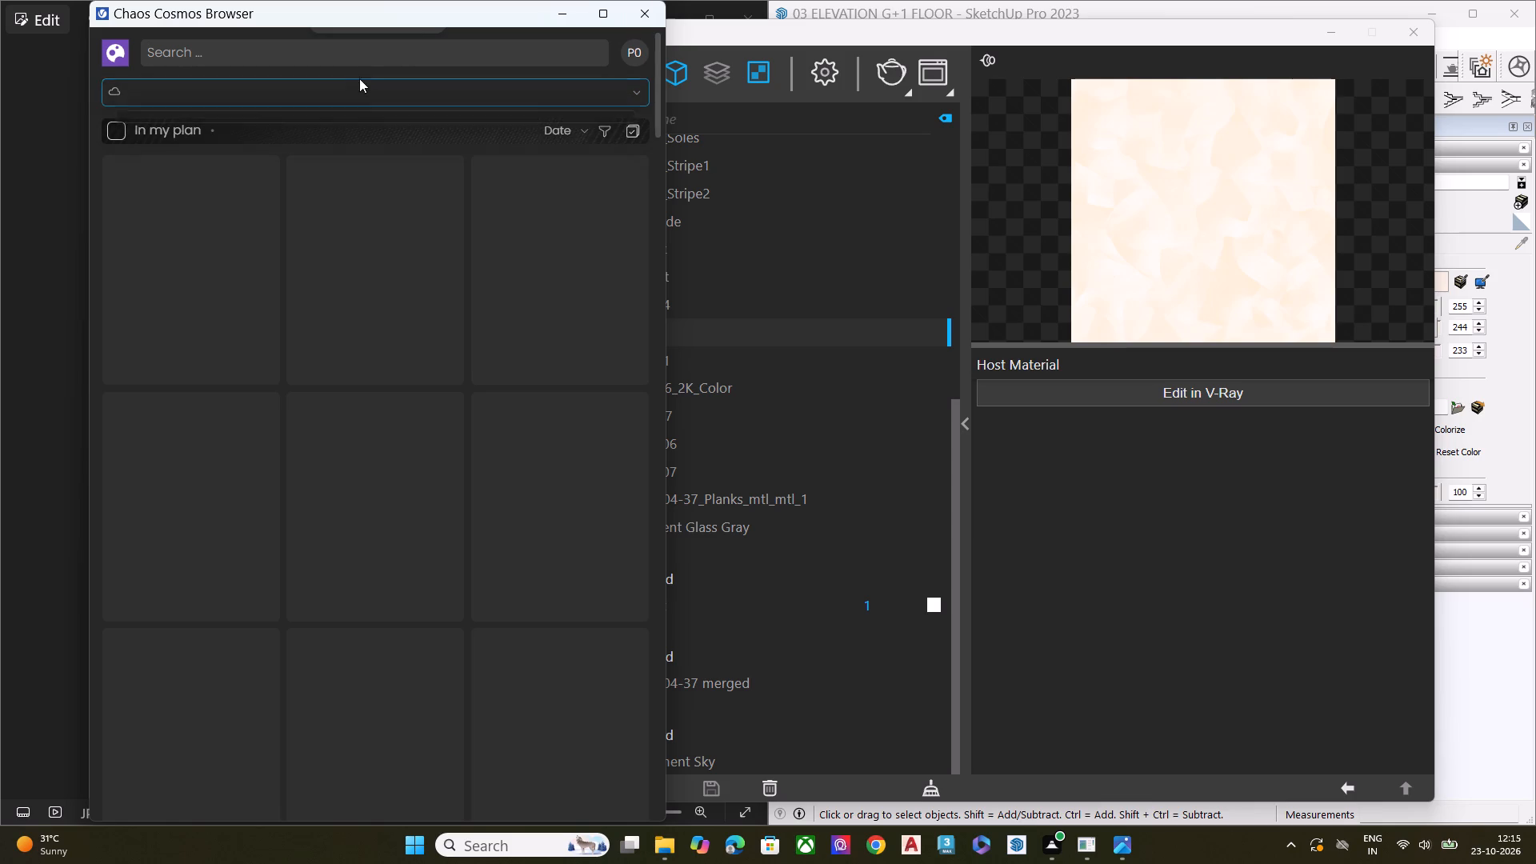
pyautogui.click(488, 97)
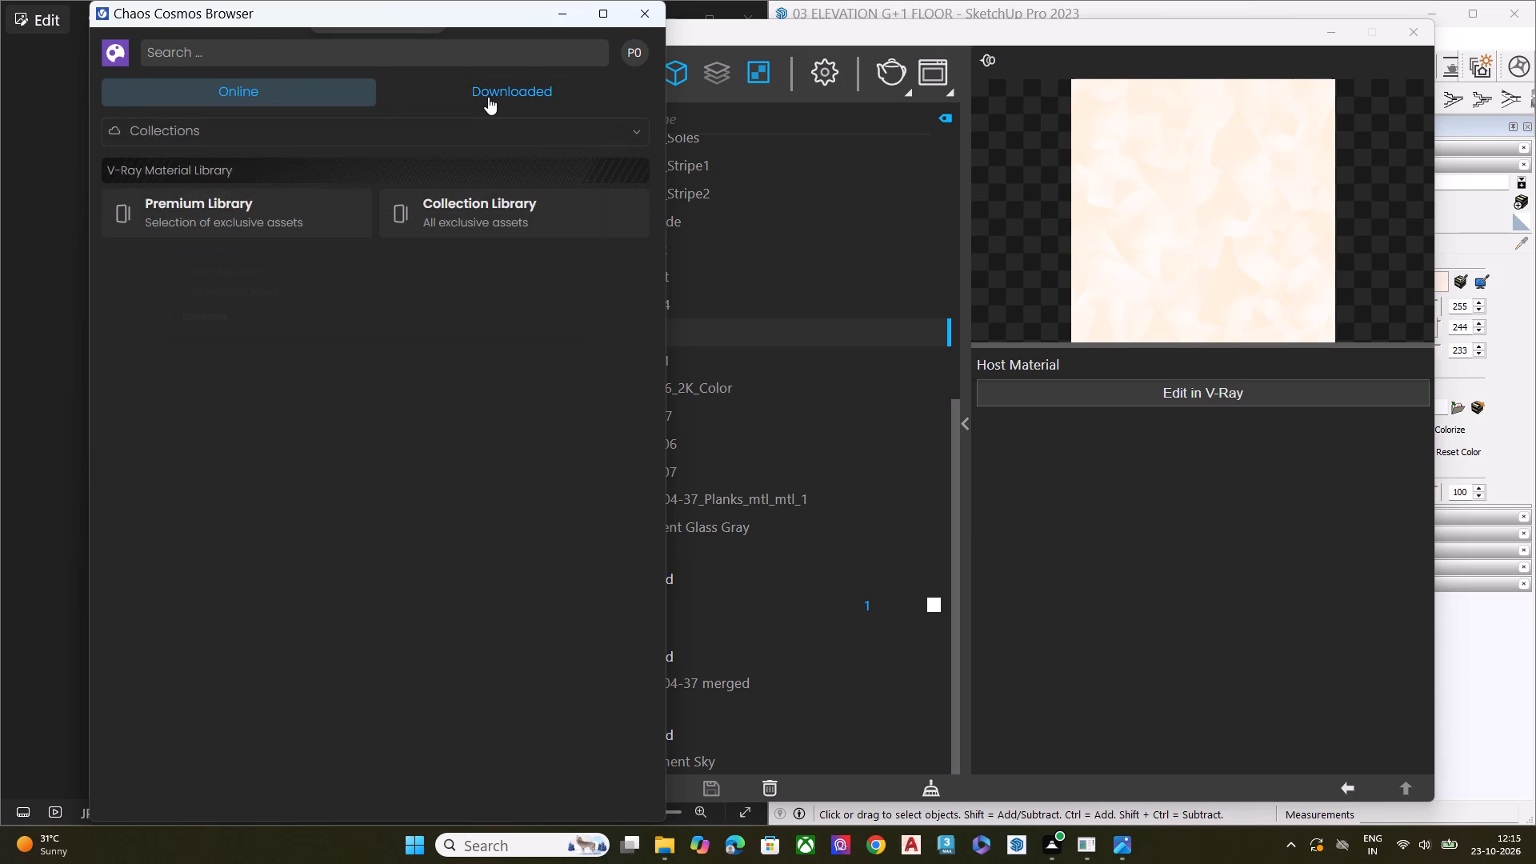
pyautogui.click(498, 85)
pyautogui.click(377, 135)
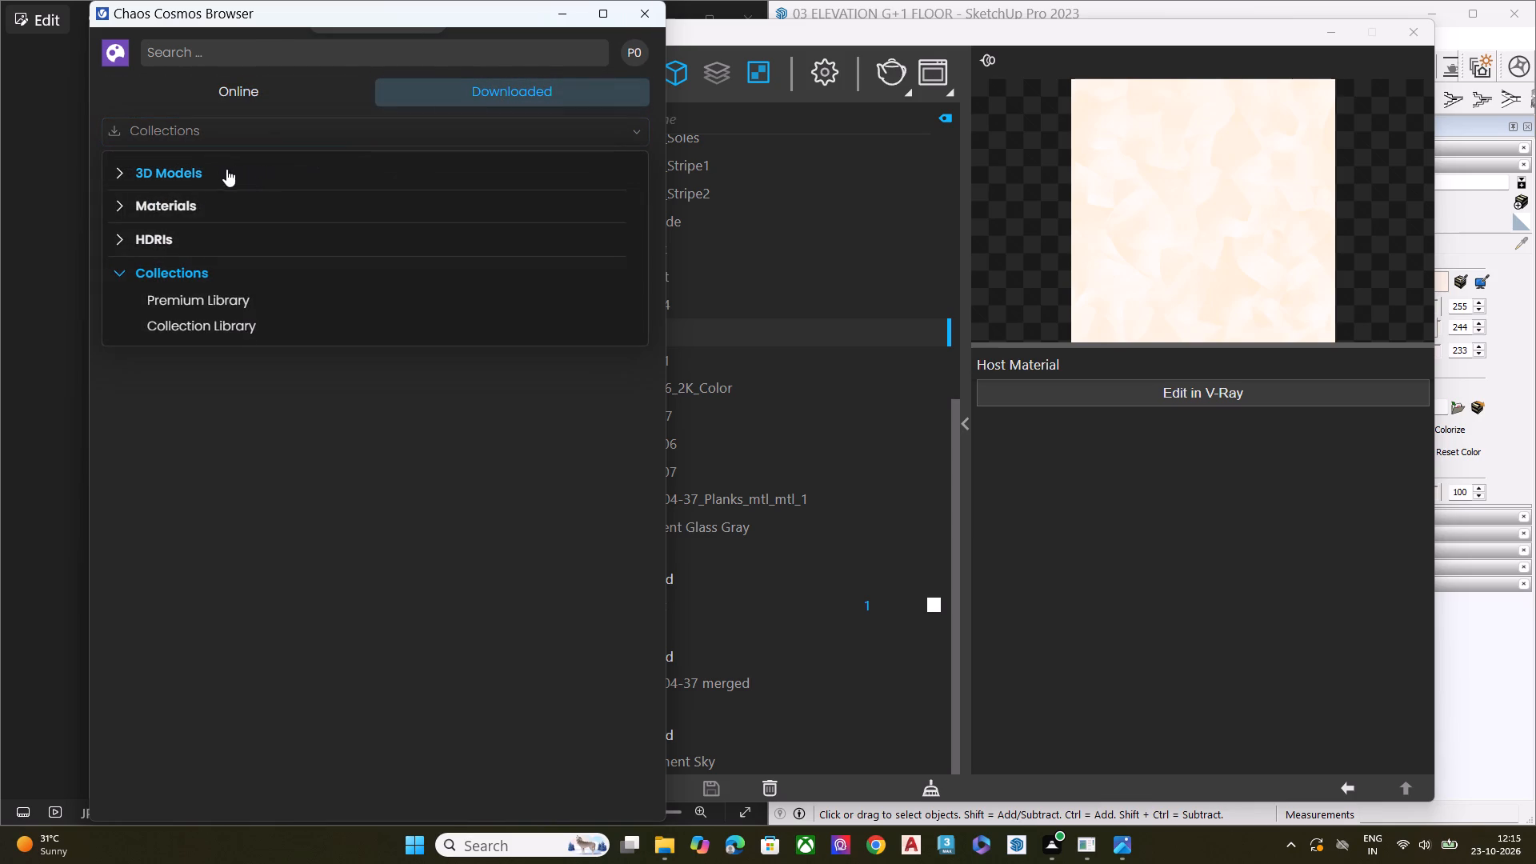
pyautogui.click(207, 168)
pyautogui.click(169, 166)
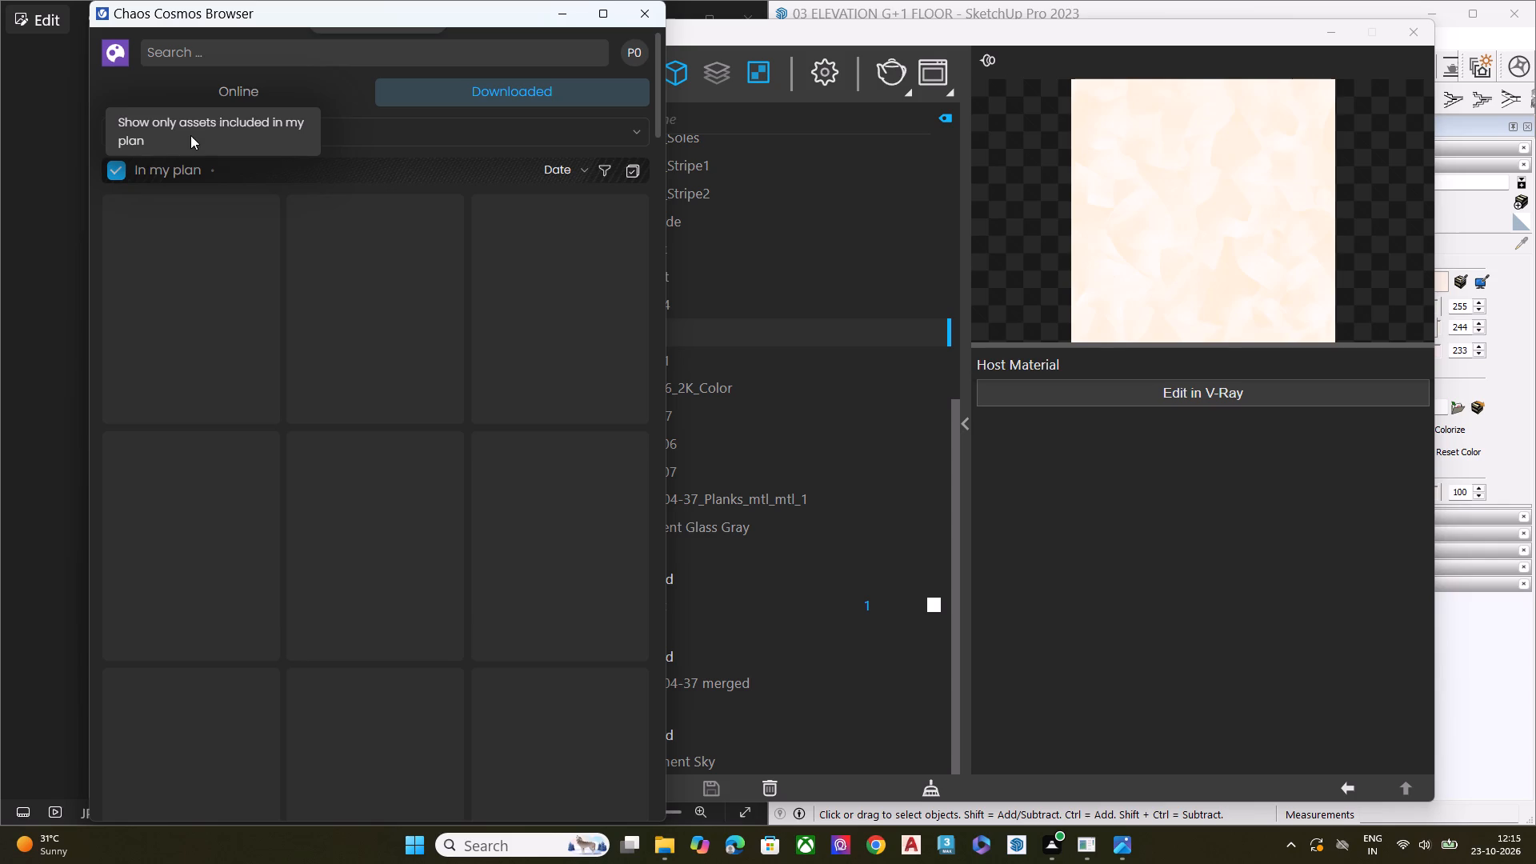
# Look through the downloaded Cosmos 3D models for a wall panel suited to the upper-floor facade.
pyautogui.scroll(-3, 357, 324)
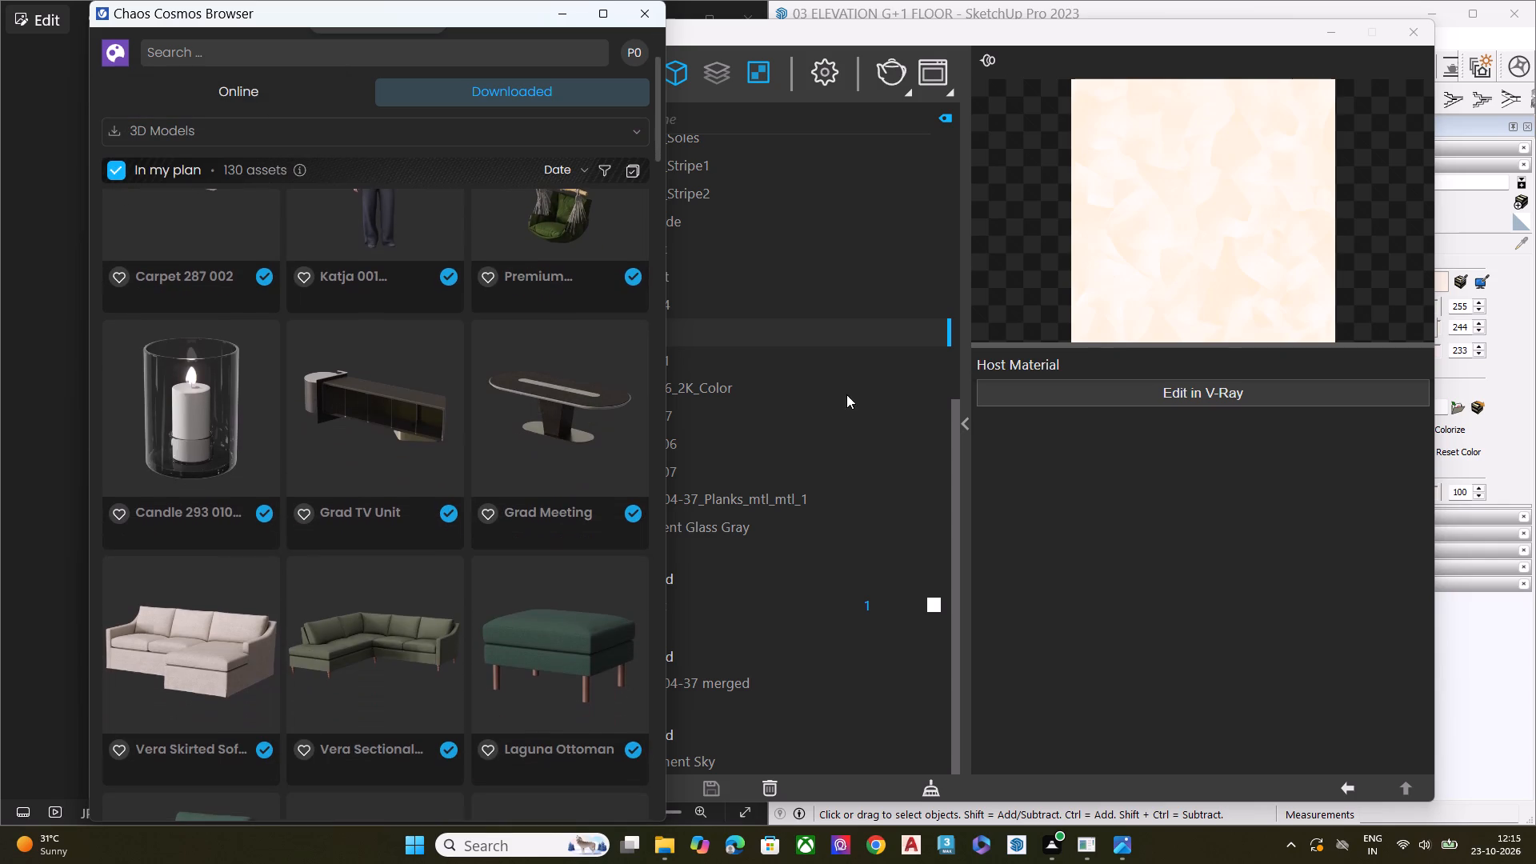
pyautogui.scroll(-7, 432, 533)
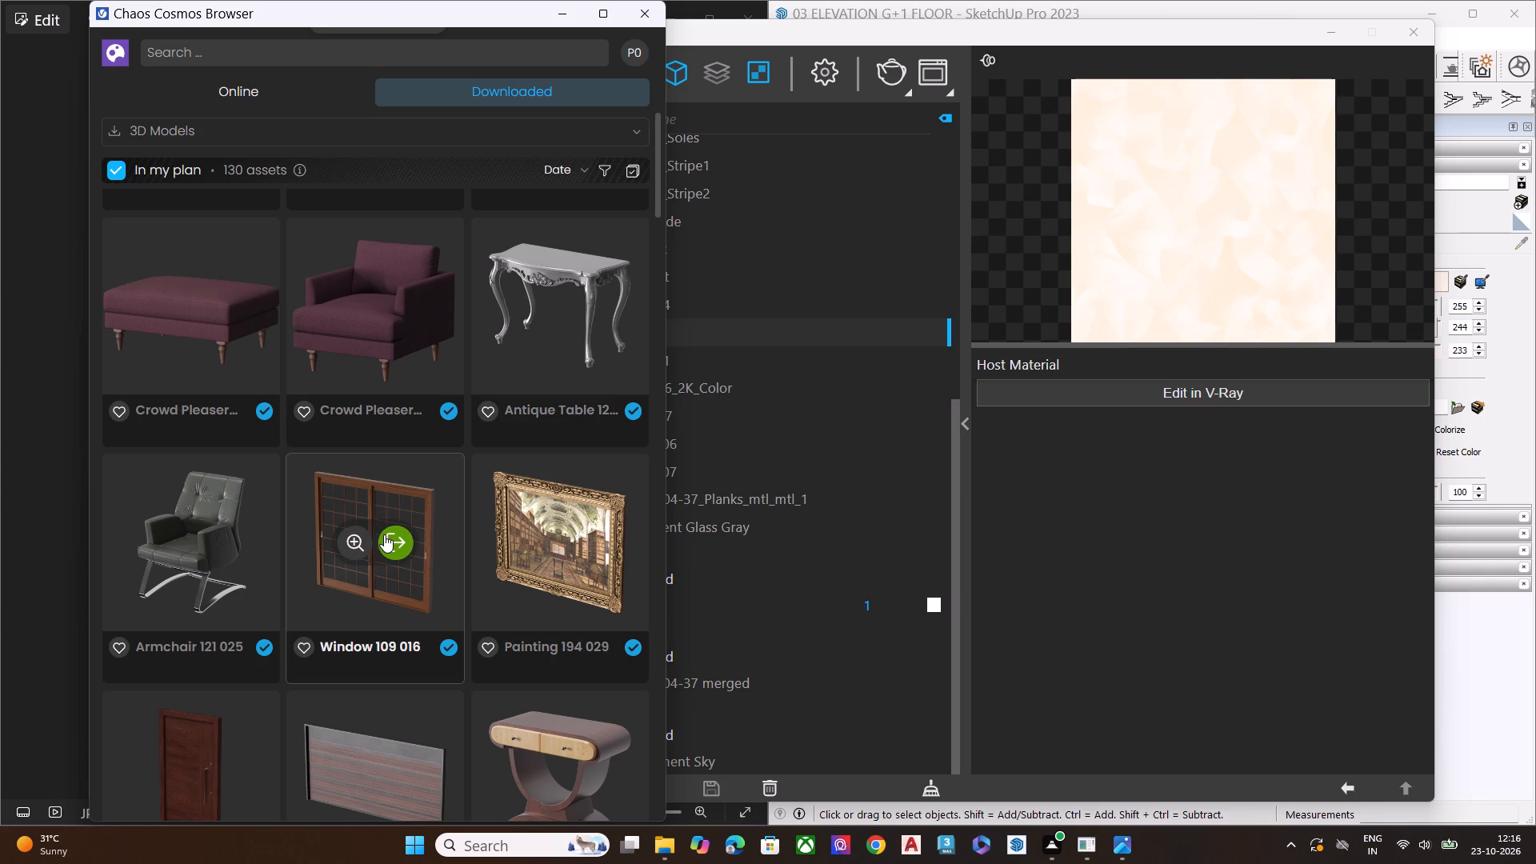
pyautogui.scroll(-6, 450, 538)
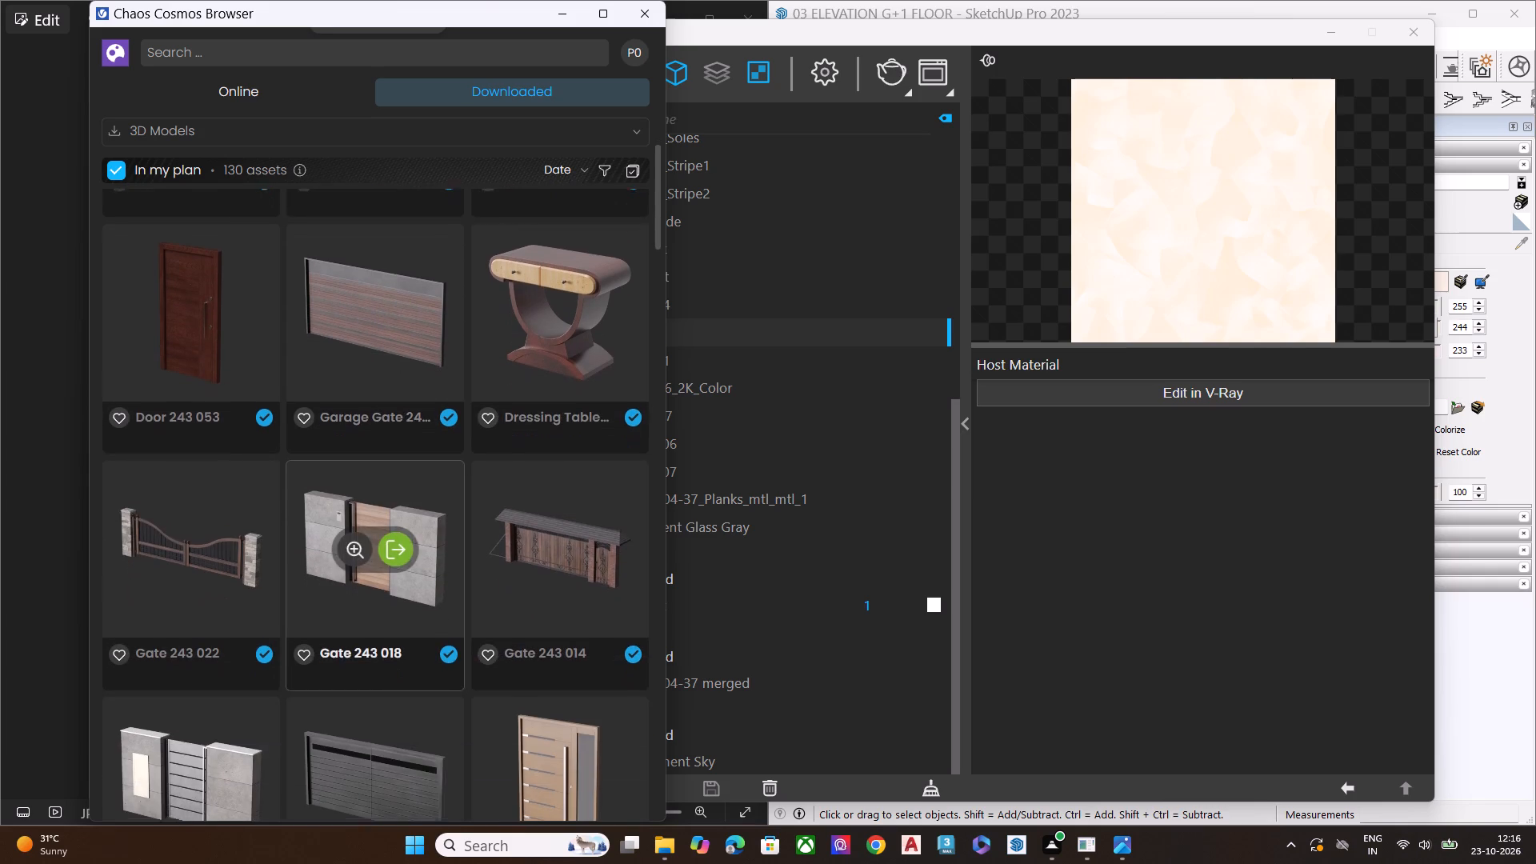
pyautogui.scroll(-13, 451, 554)
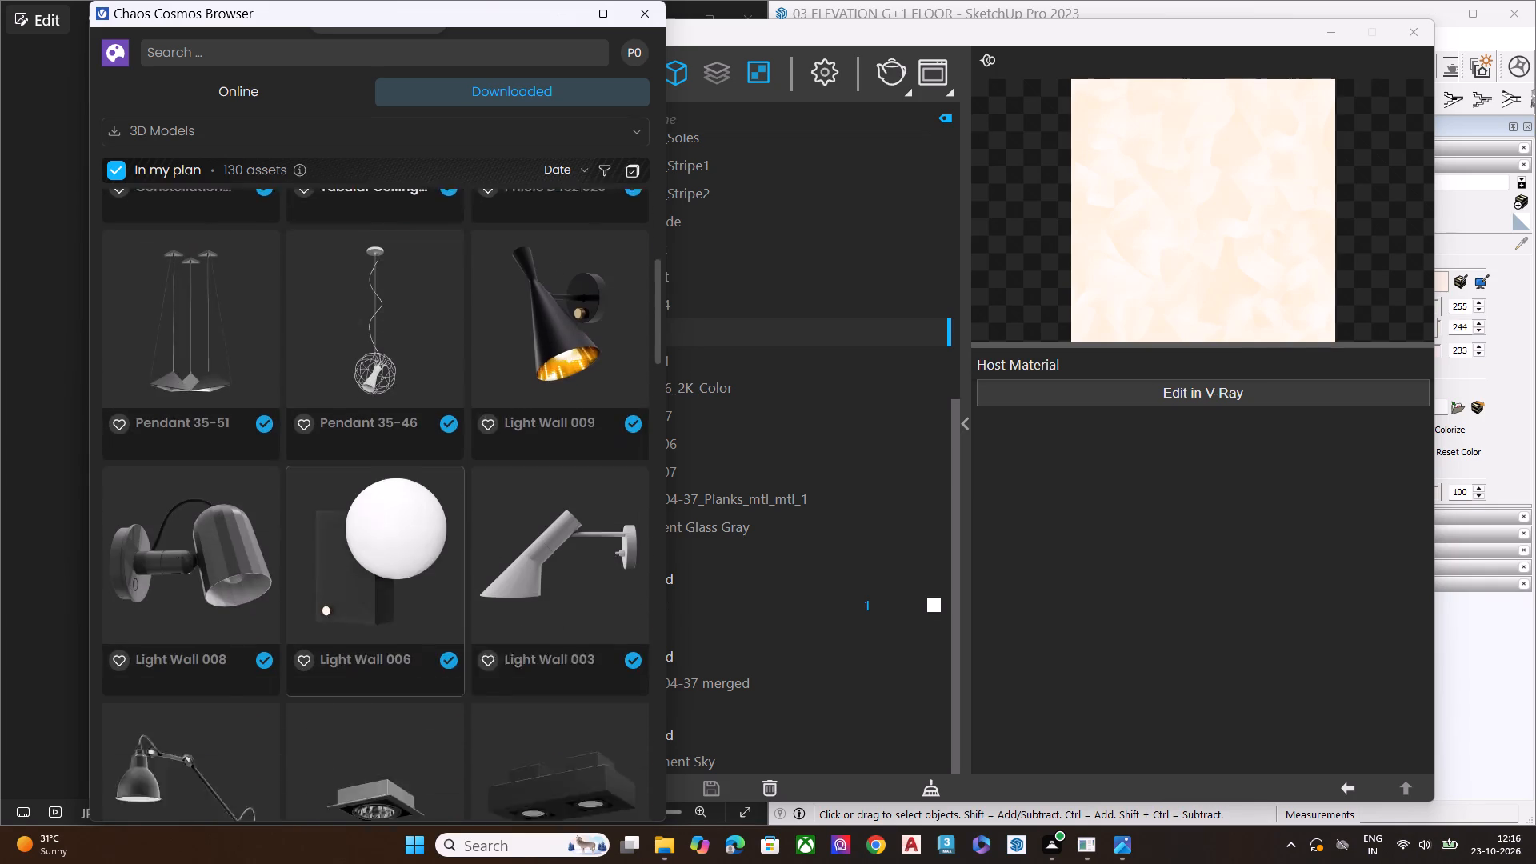
pyautogui.scroll(-10, 451, 554)
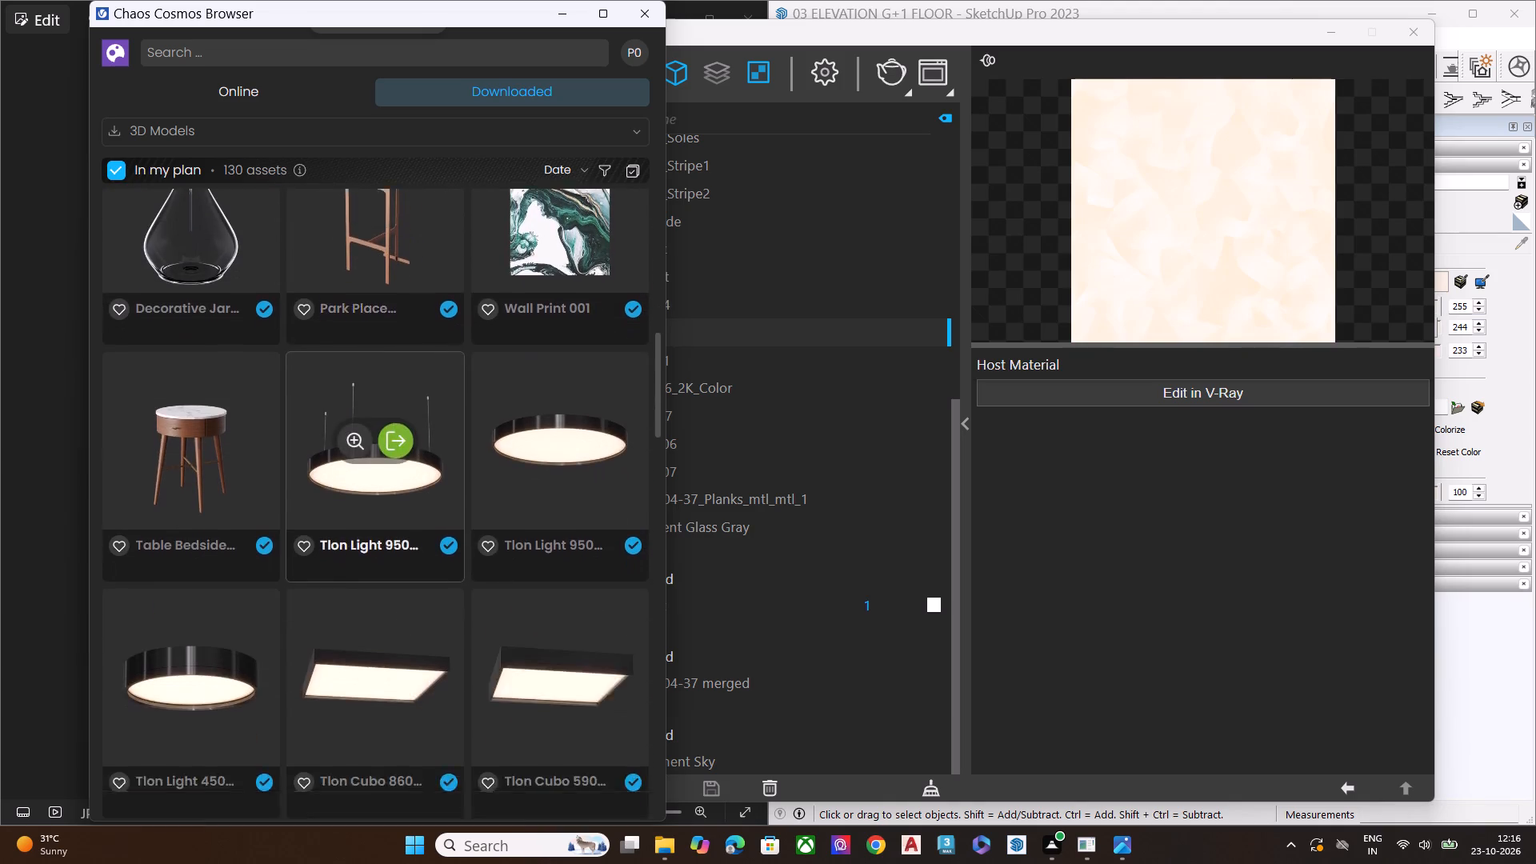
pyautogui.scroll(-7, 451, 554)
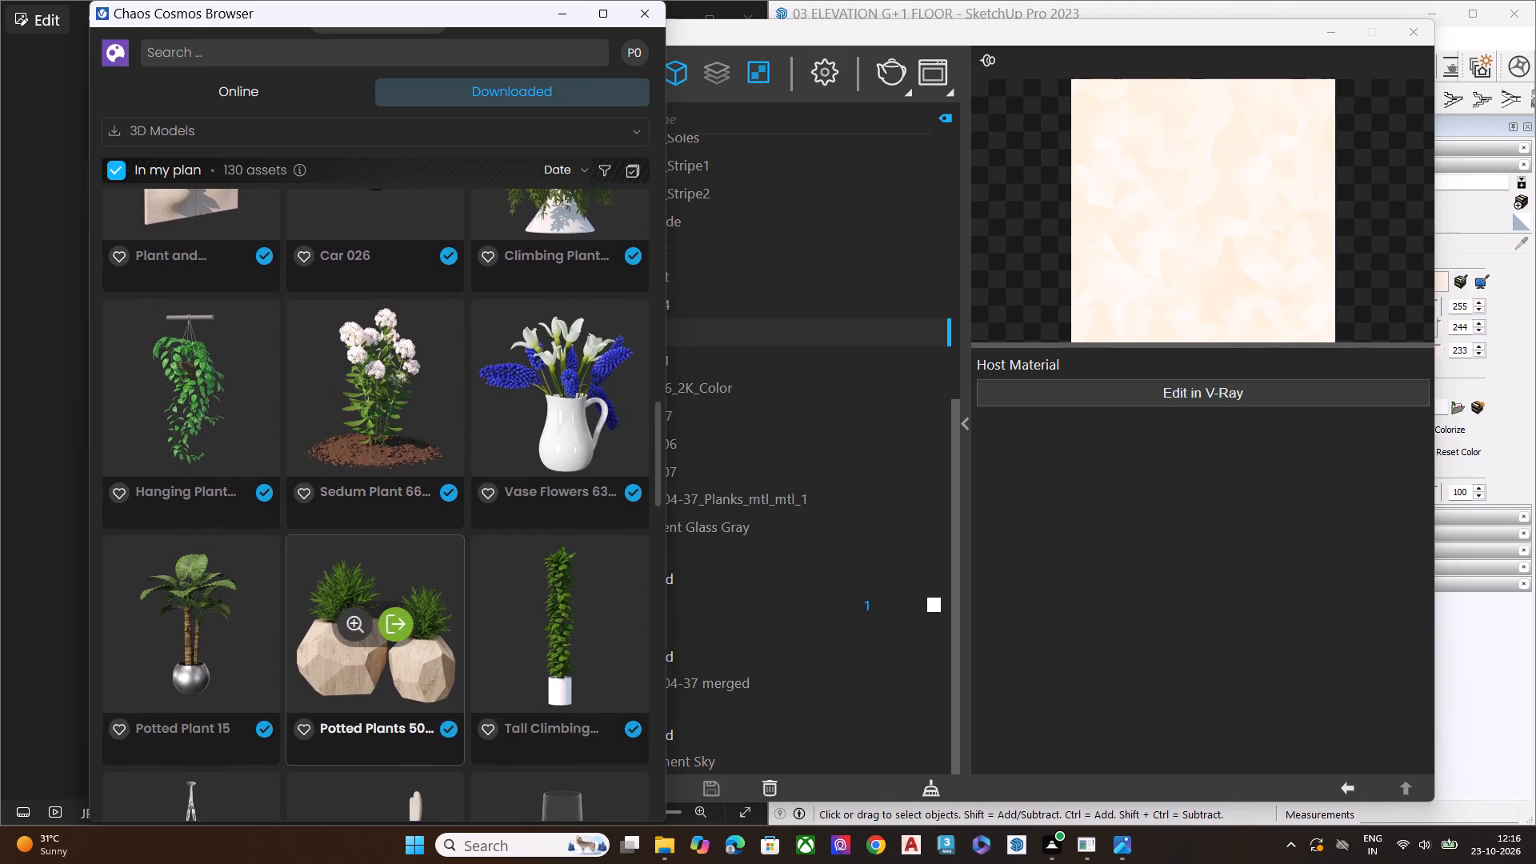
pyautogui.scroll(-3, 451, 554)
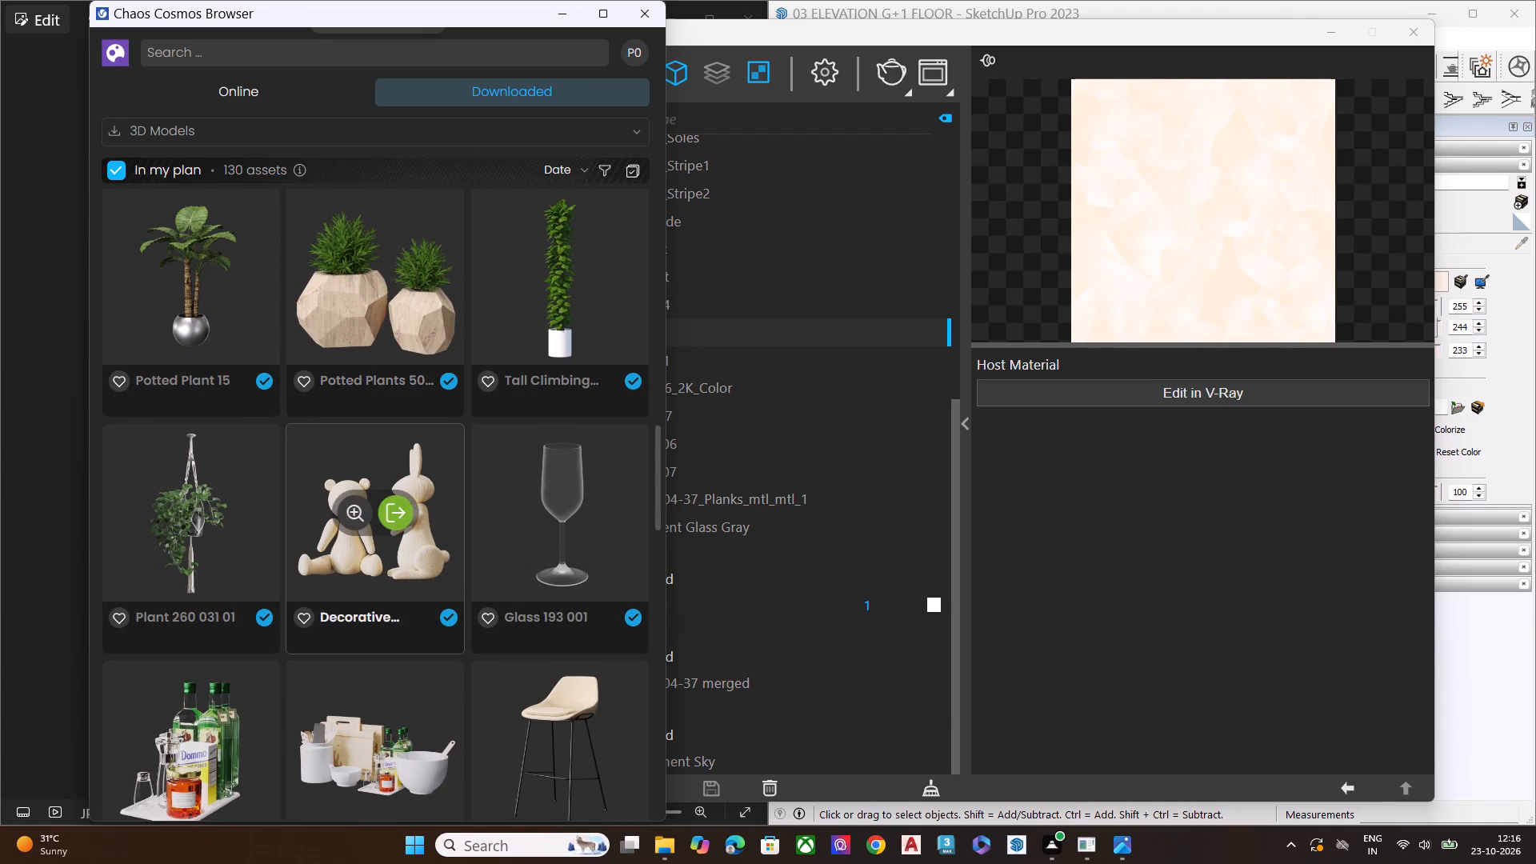
pyautogui.scroll(-1, 449, 555)
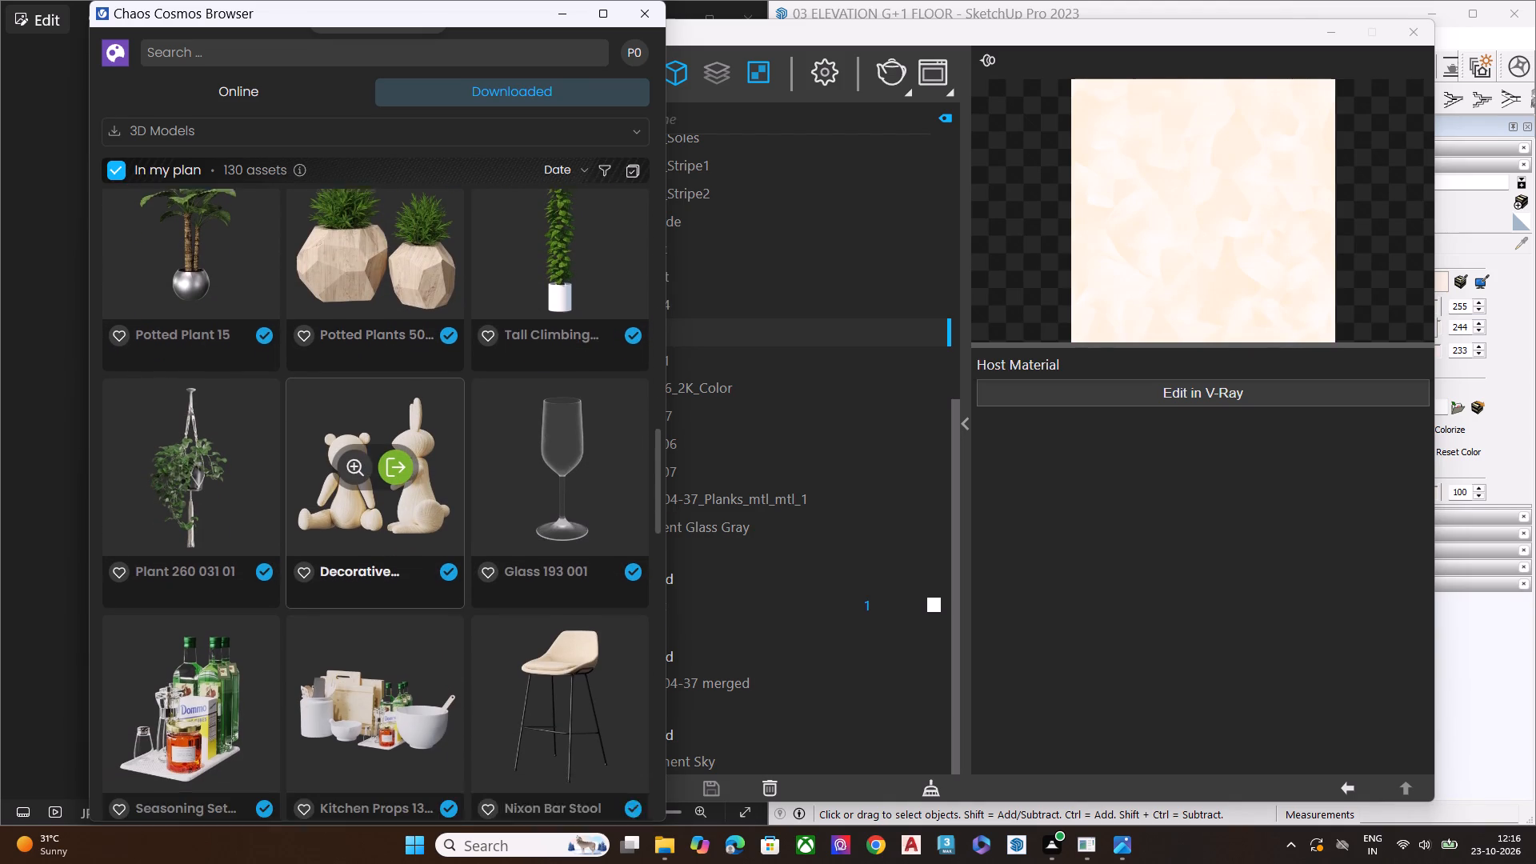
pyautogui.scroll(-3, 449, 555)
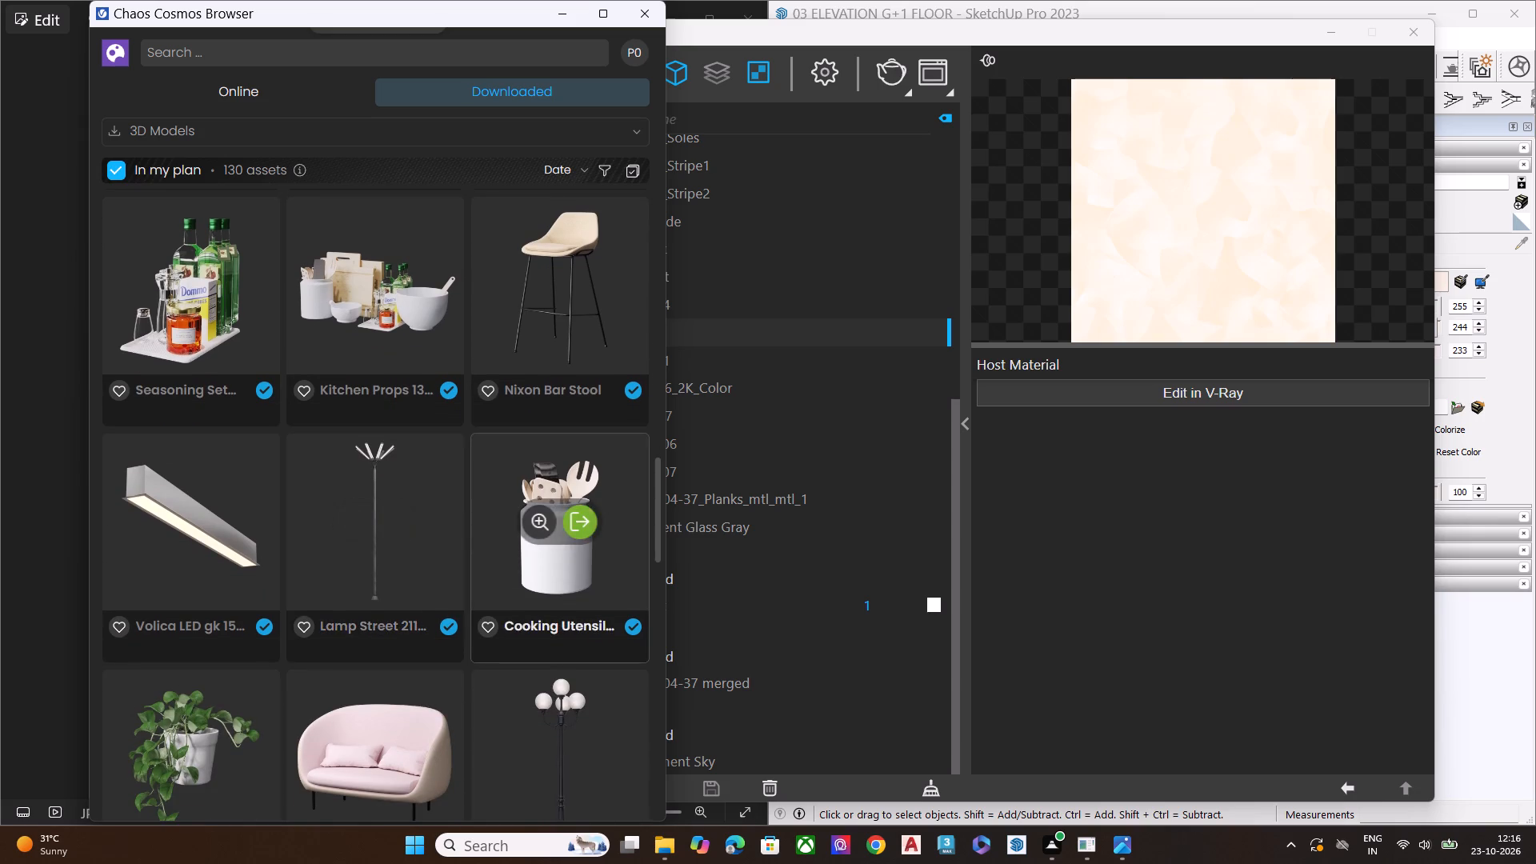
pyautogui.scroll(-3, 414, 594)
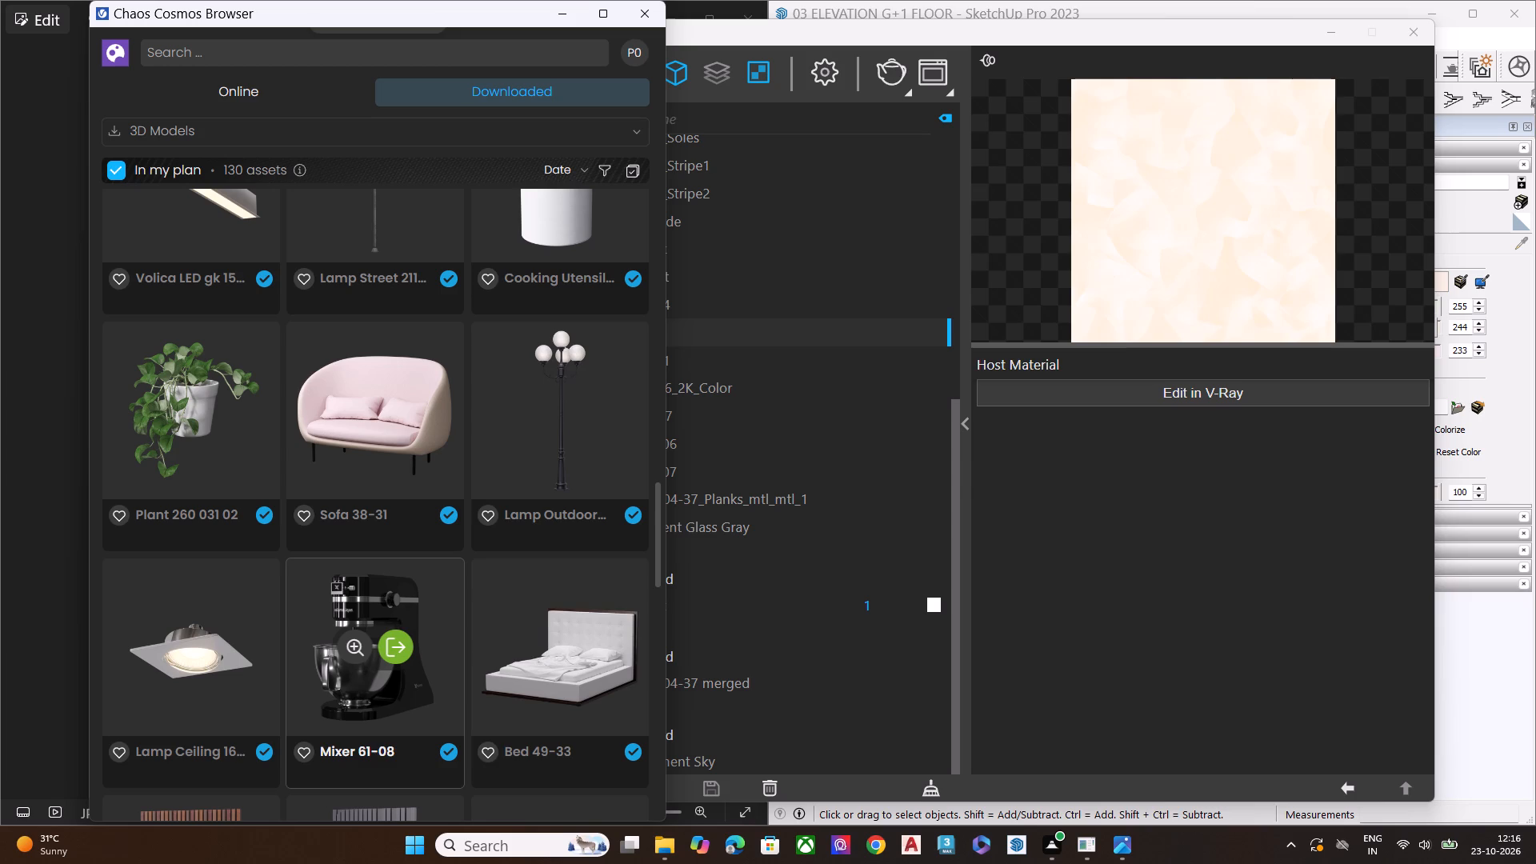
pyautogui.scroll(-5, 357, 603)
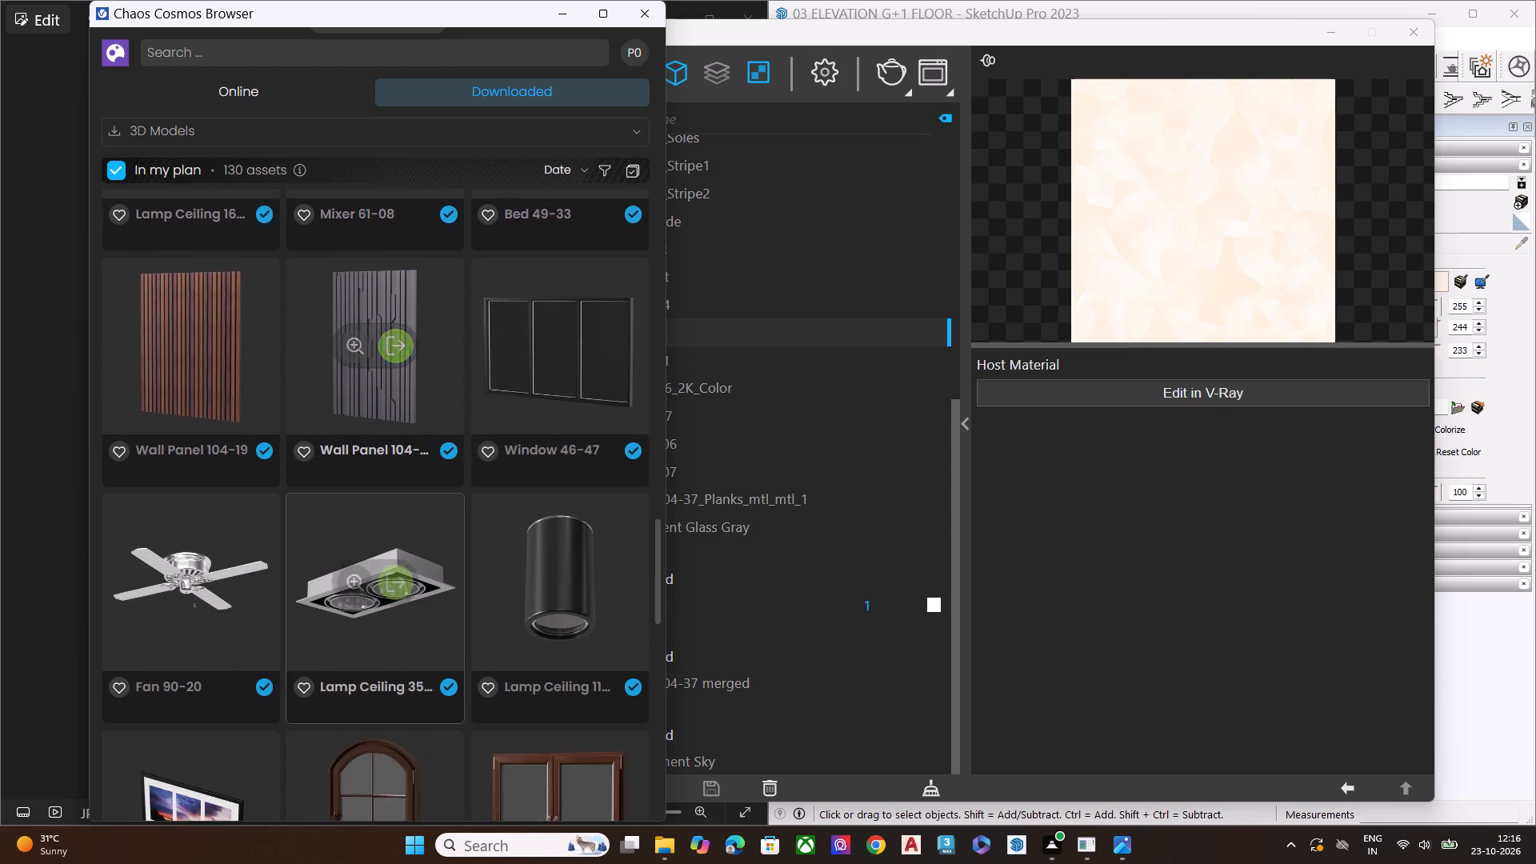
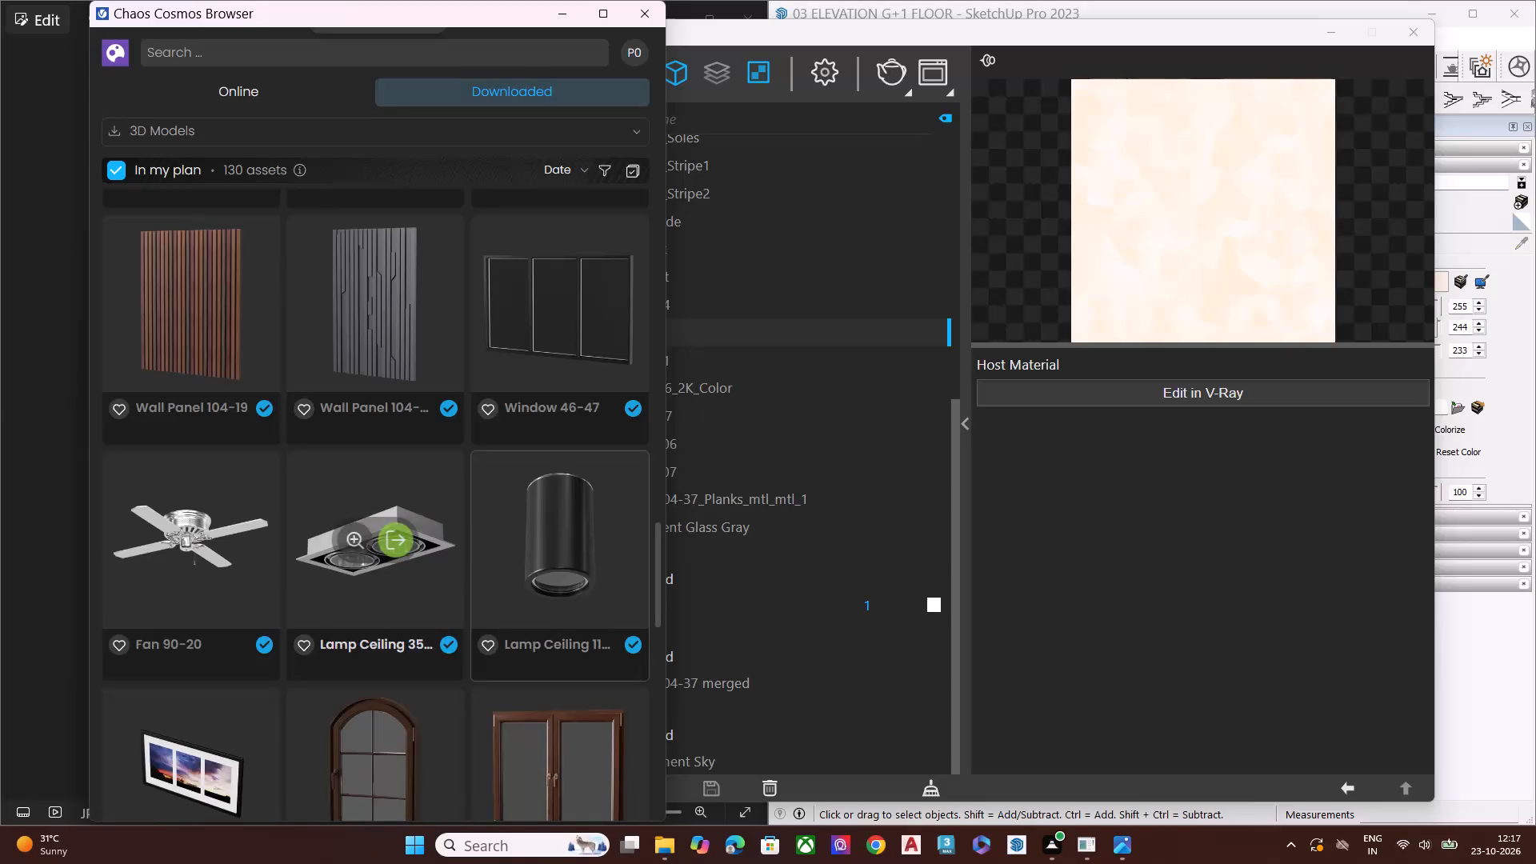
# Look through the remaining downloaded Cosmos 3D models for a decorative wall panel suited to the upper-floor facade.
pyautogui.scroll(-7, 394, 570)
pyautogui.scroll(-4, 276, 376)
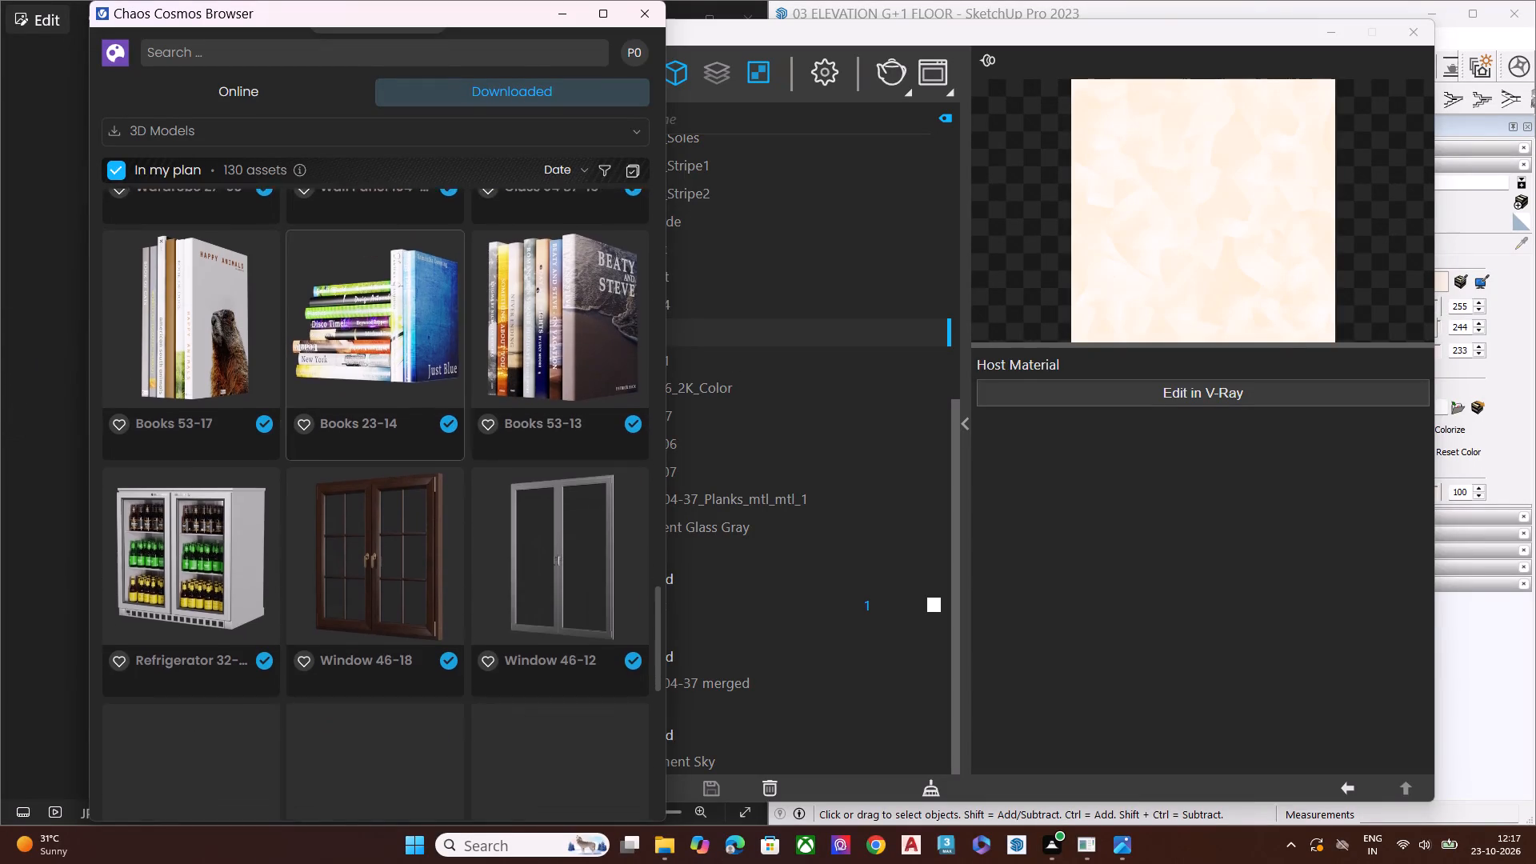
pyautogui.scroll(-2, 346, 403)
pyautogui.scroll(-6, 434, 454)
pyautogui.scroll(1, 430, 470)
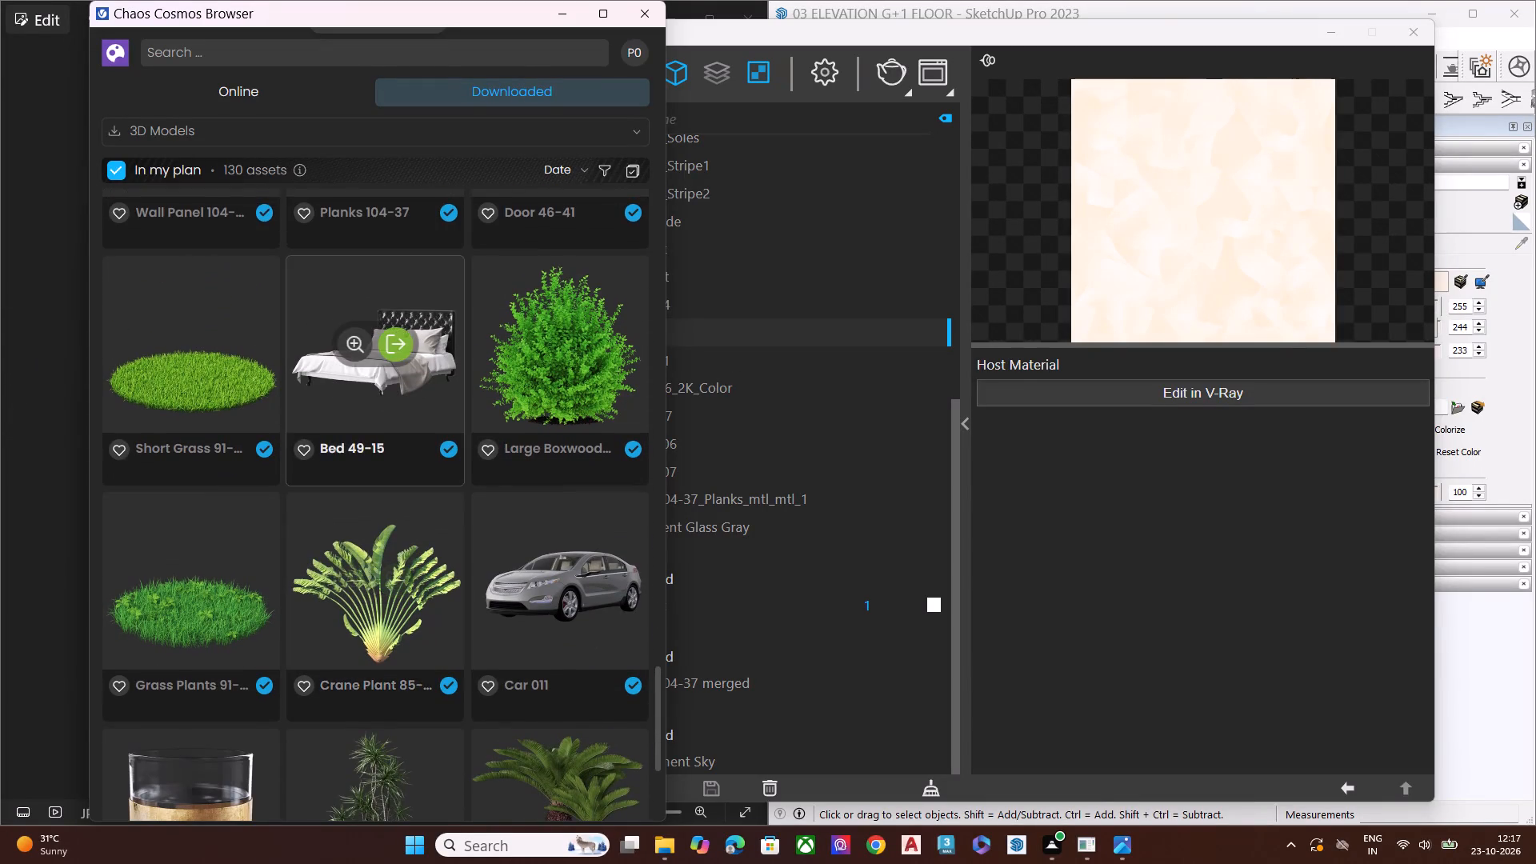
pyautogui.scroll(-1, 430, 474)
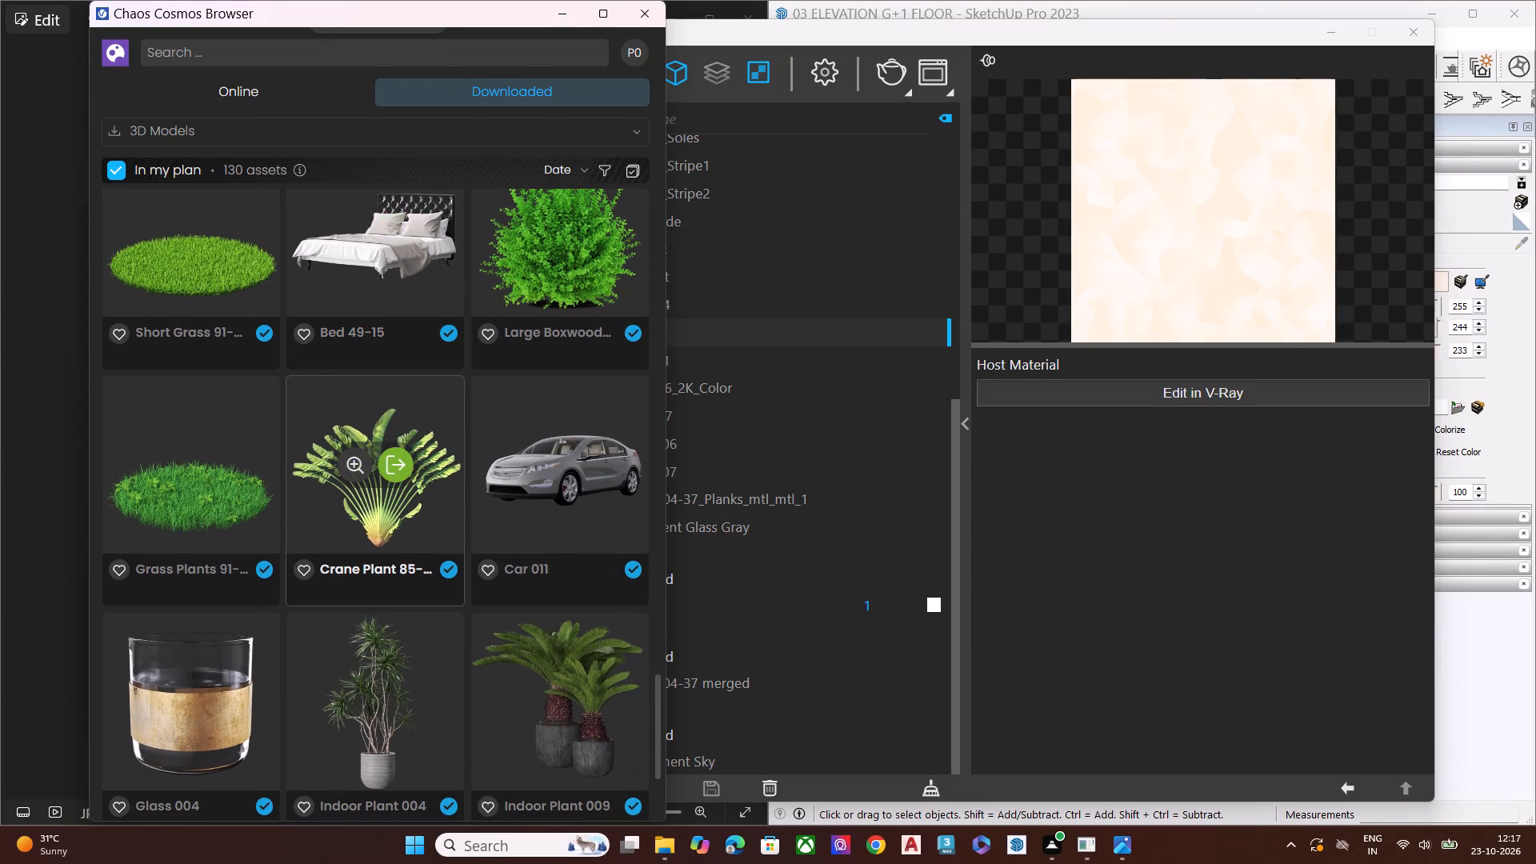
pyautogui.scroll(-6, 436, 489)
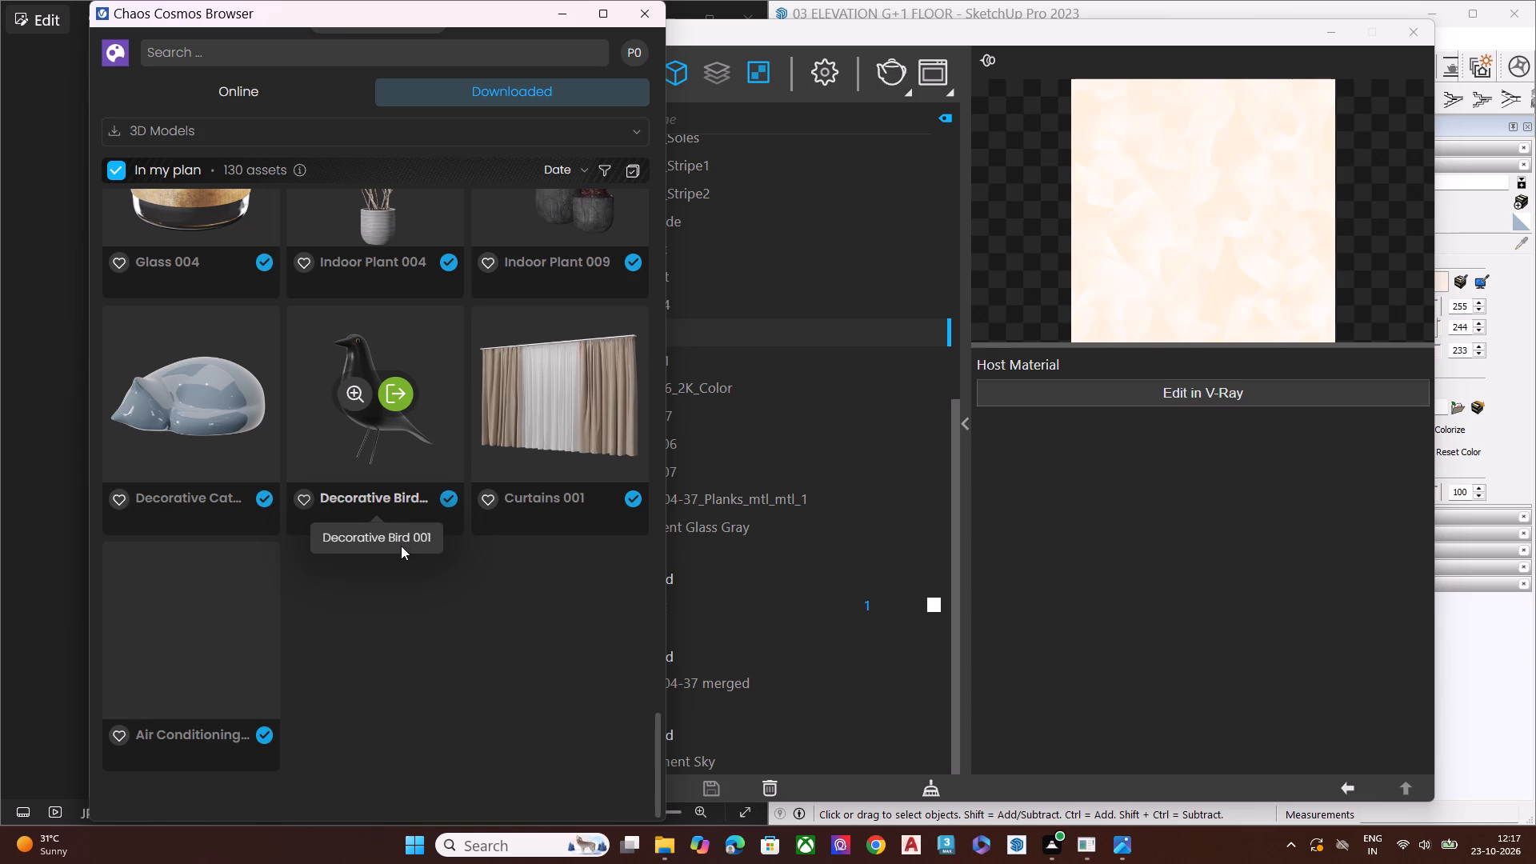
pyautogui.scroll(6, 400, 546)
pyautogui.scroll(10, 490, 434)
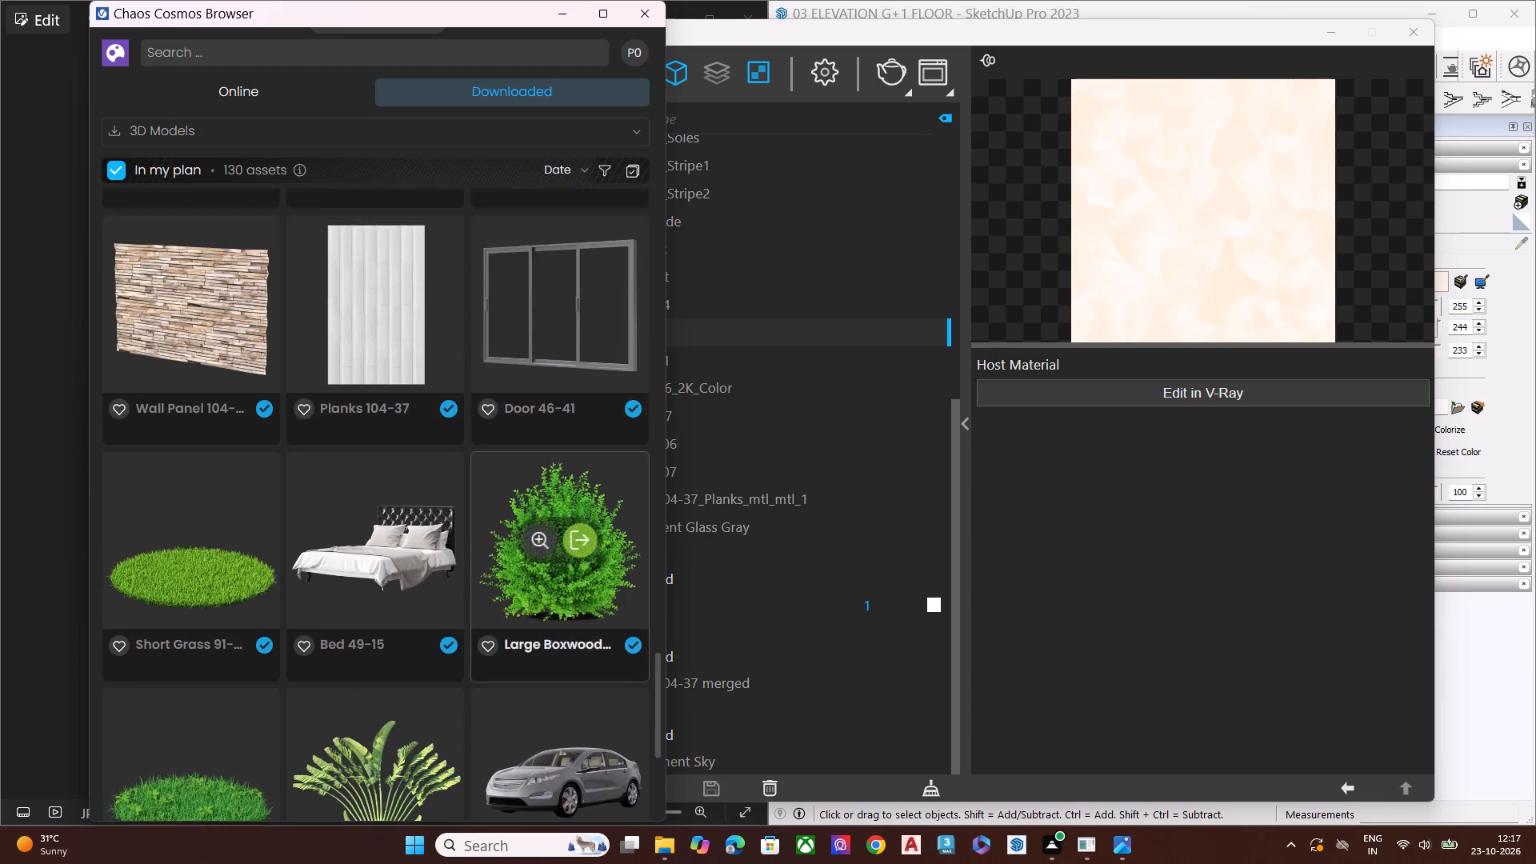
pyautogui.scroll(19, 529, 436)
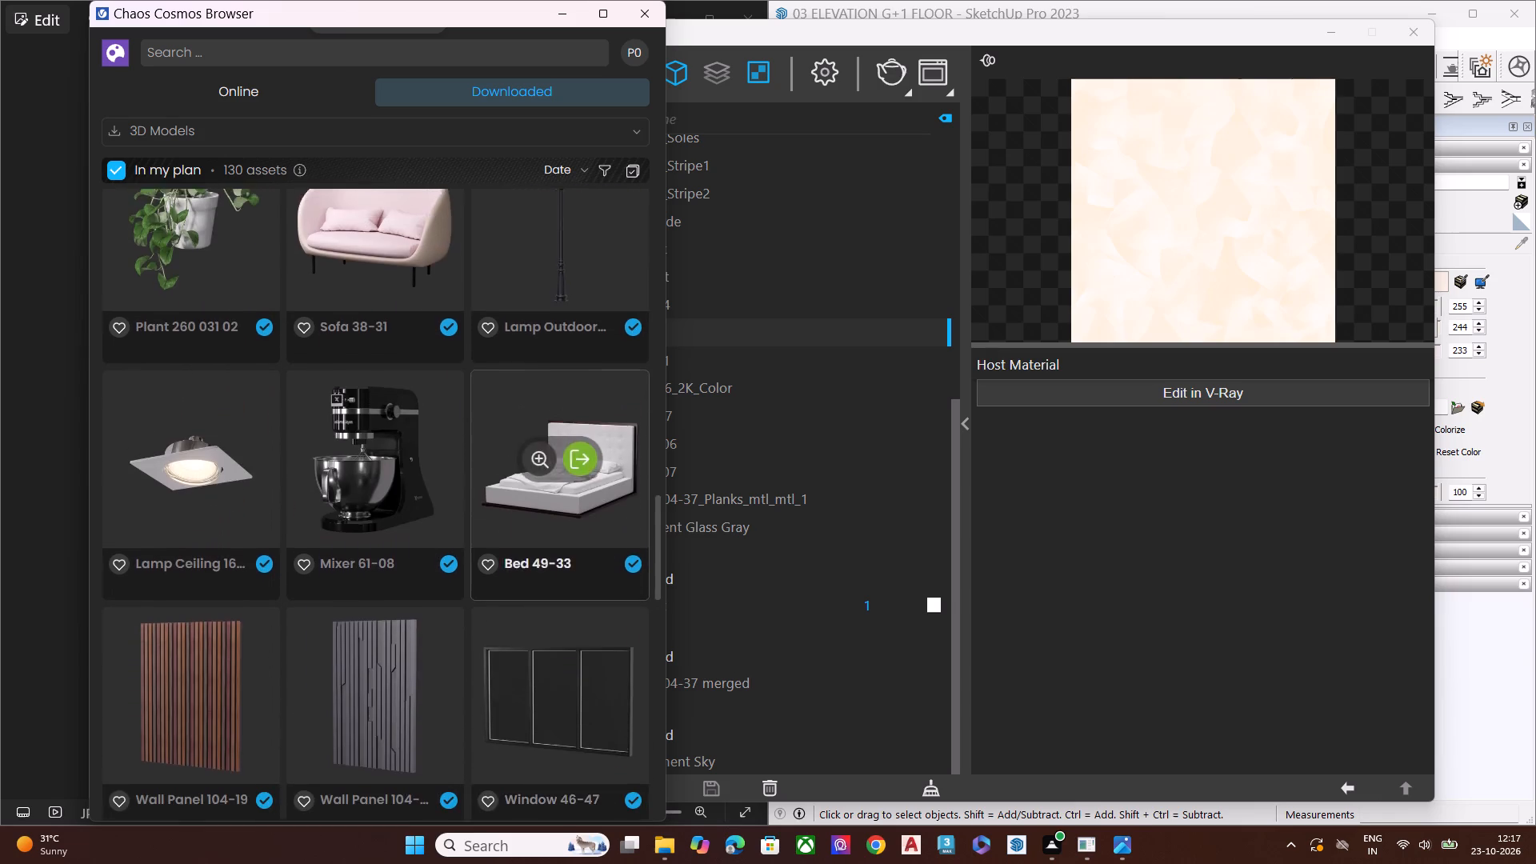
pyautogui.scroll(4, 499, 458)
pyautogui.scroll(-7, 499, 458)
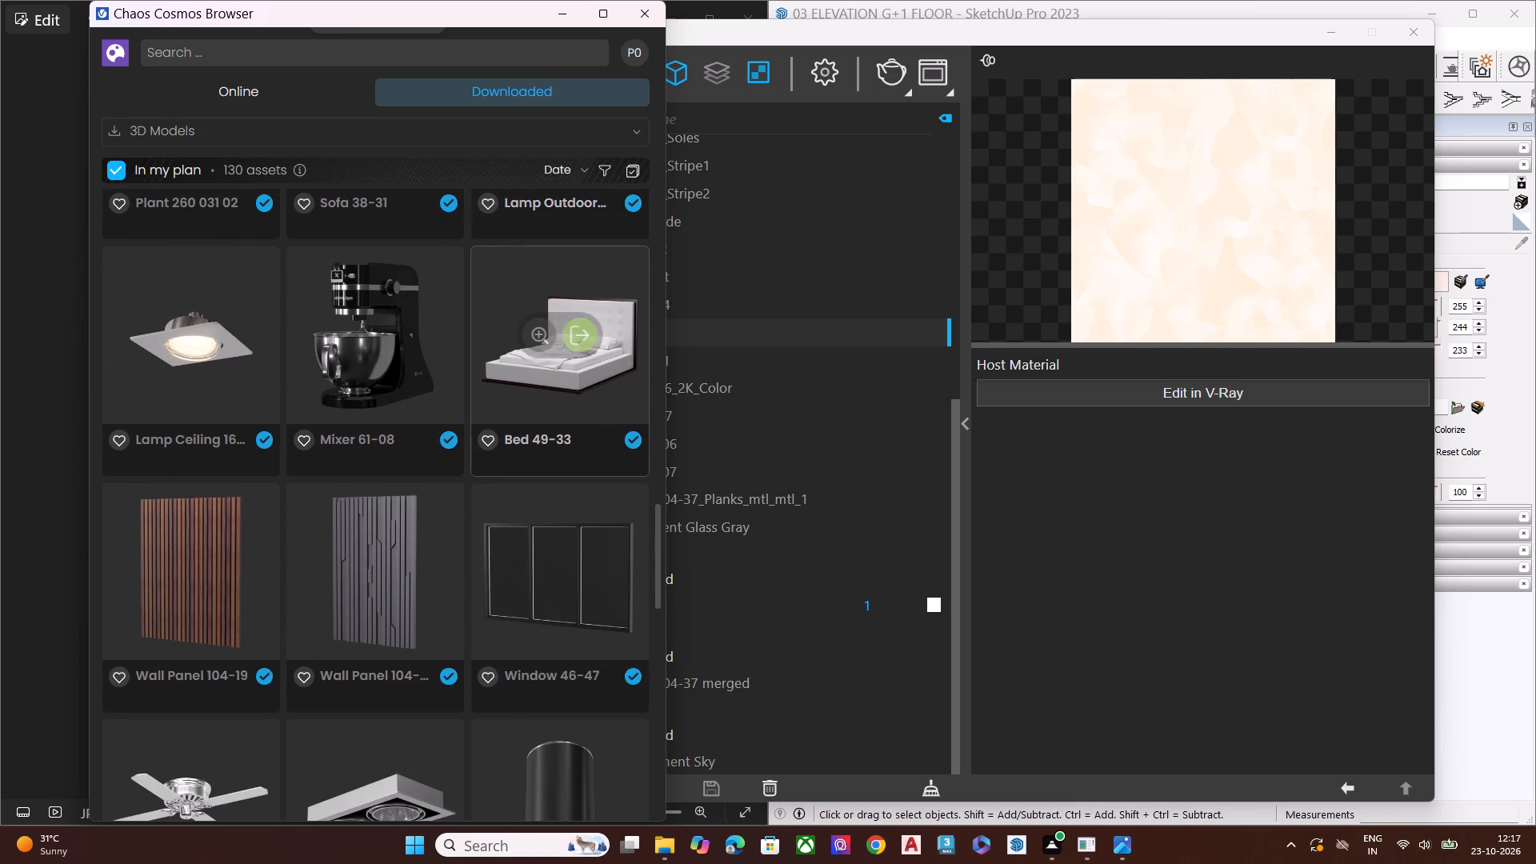
pyautogui.scroll(9, 499, 458)
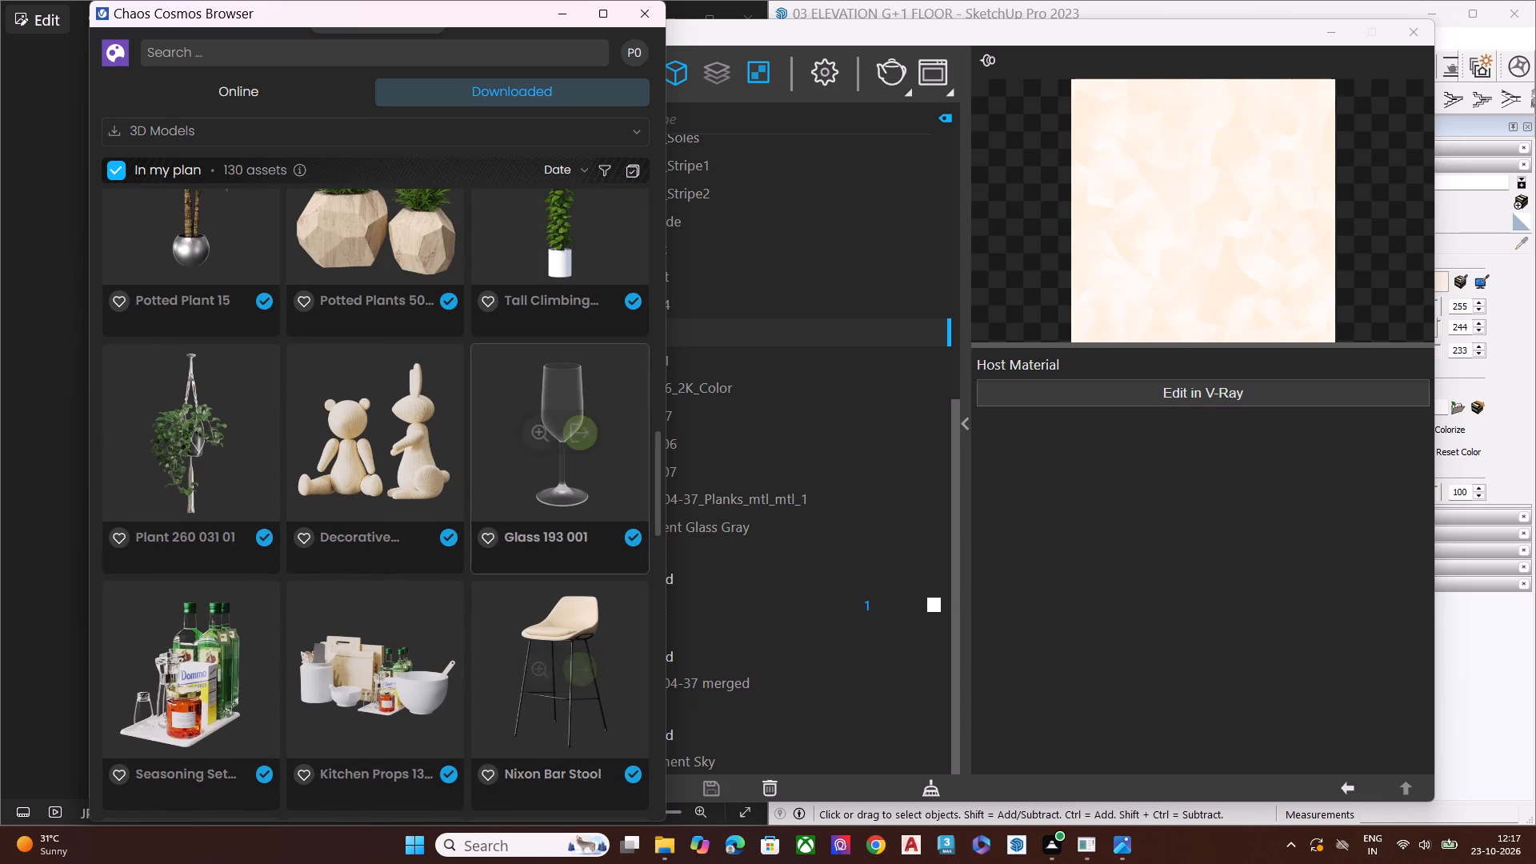
pyautogui.scroll(1, 499, 458)
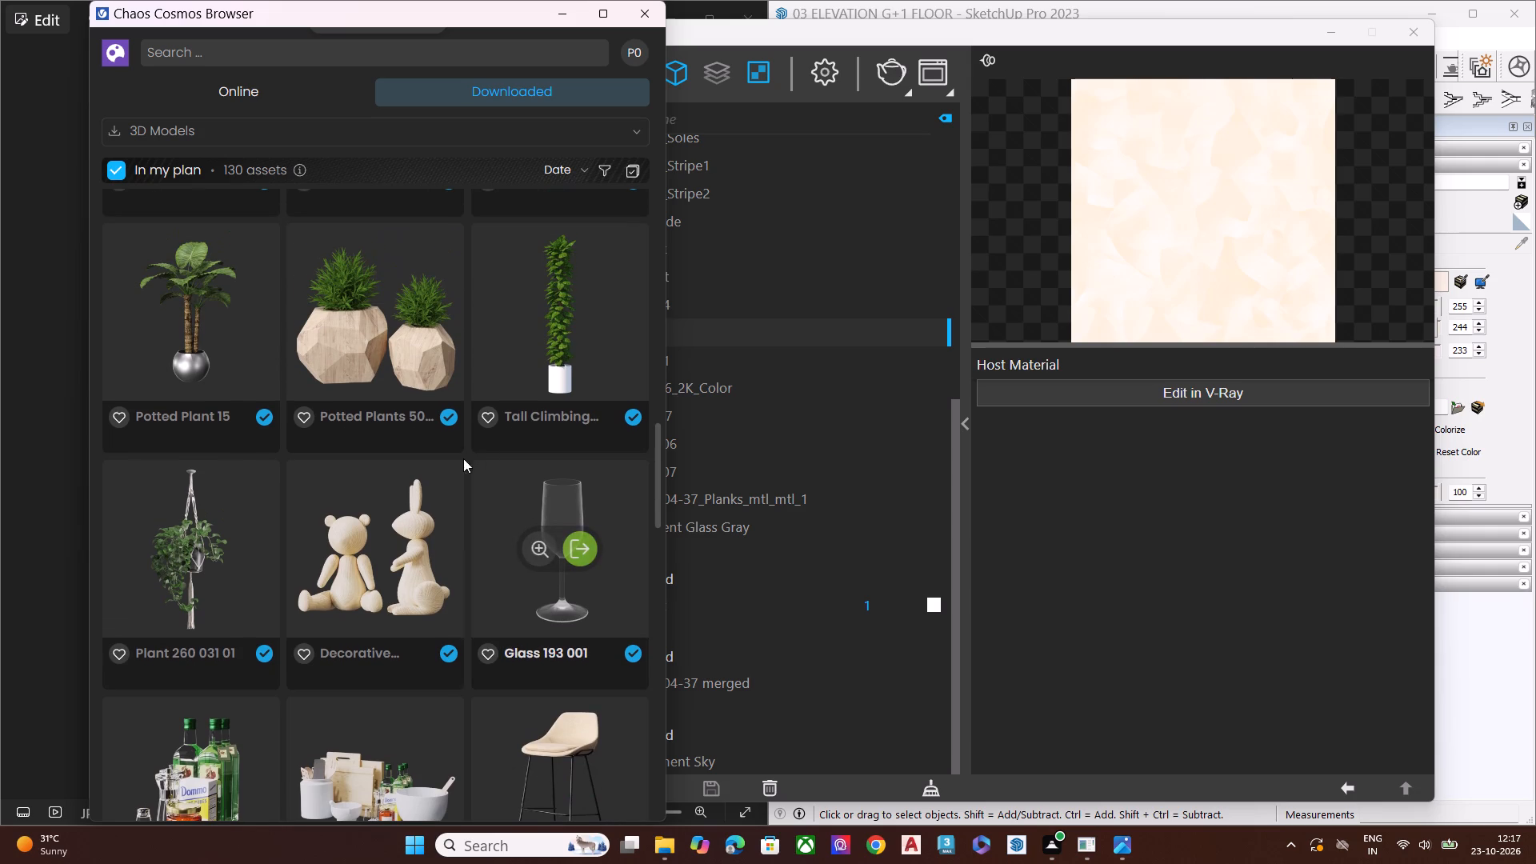
pyautogui.scroll(3, 390, 490)
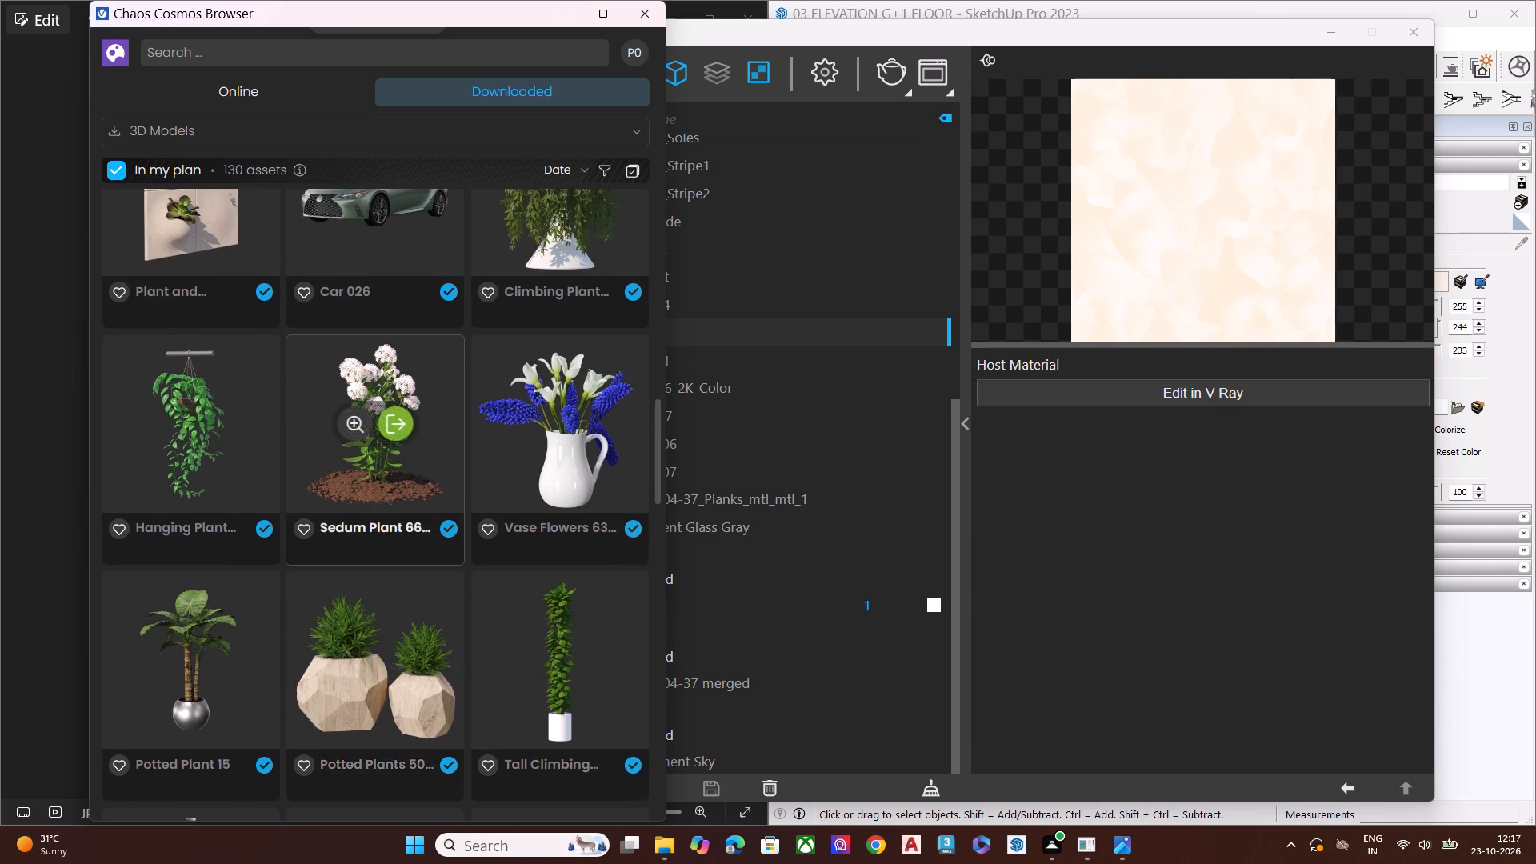
# Import the Cosmos model Plant and PlainPanel 001 and place it on the upper-floor wood cladding beside the slatted panel.
pyautogui.scroll(2, 390, 490)
pyautogui.click(203, 420)
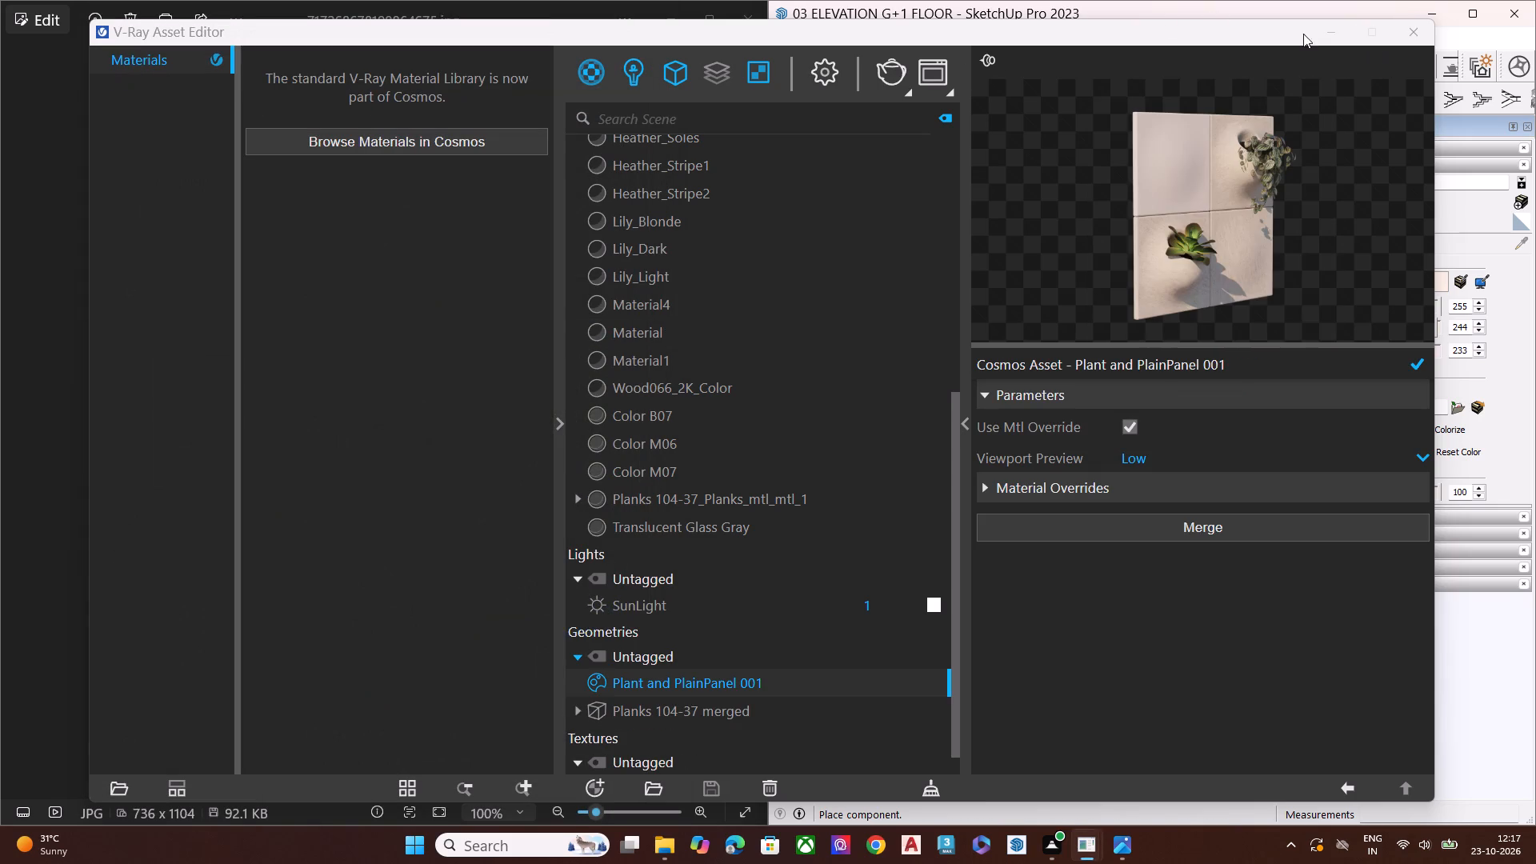
pyautogui.click(1327, 30)
pyautogui.scroll(-1, 981, 433)
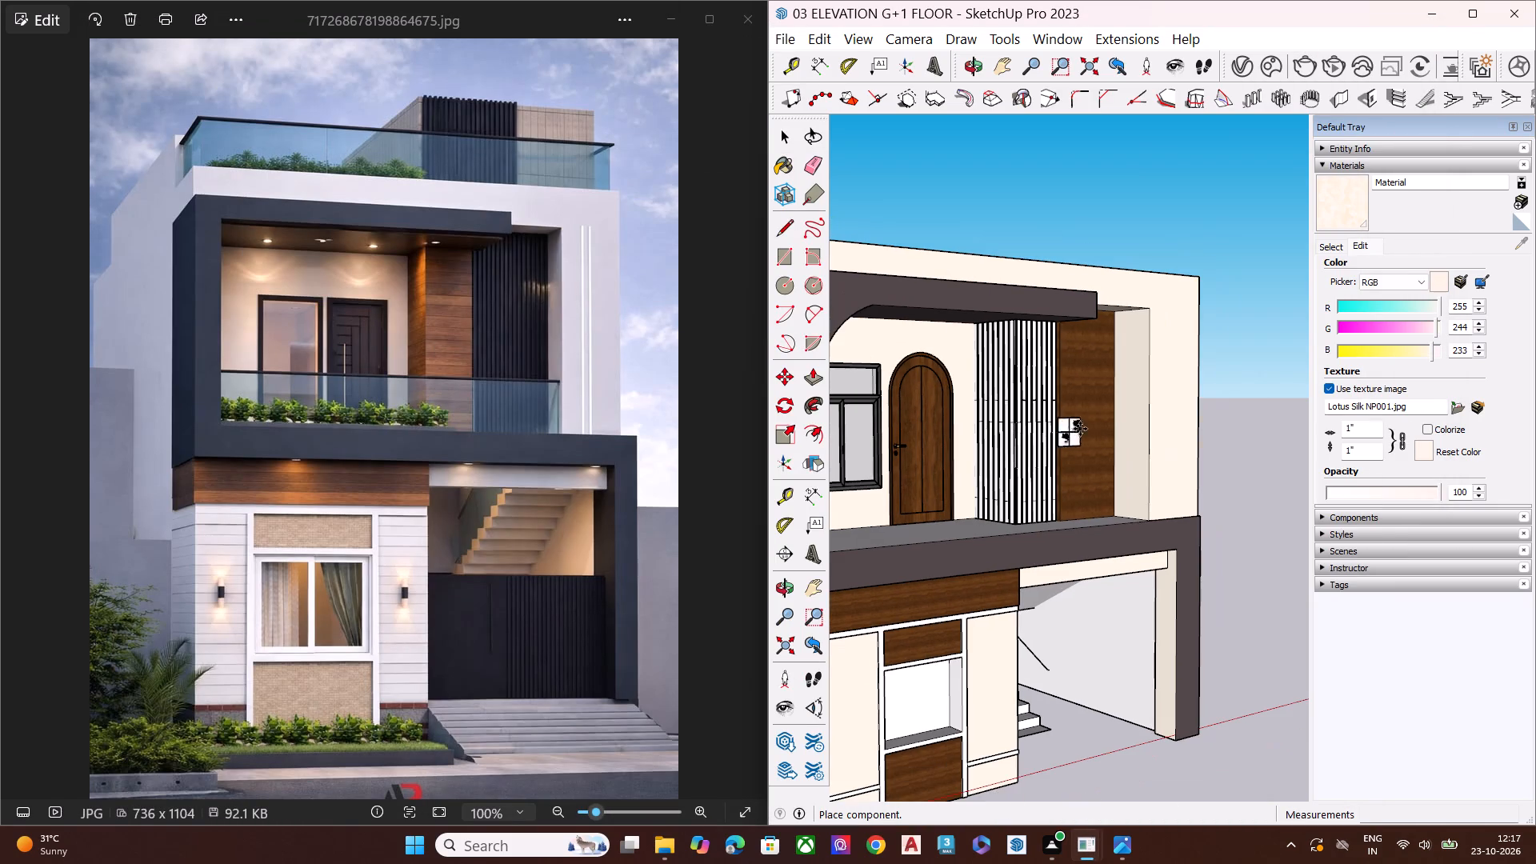
pyautogui.scroll(12, 1099, 401)
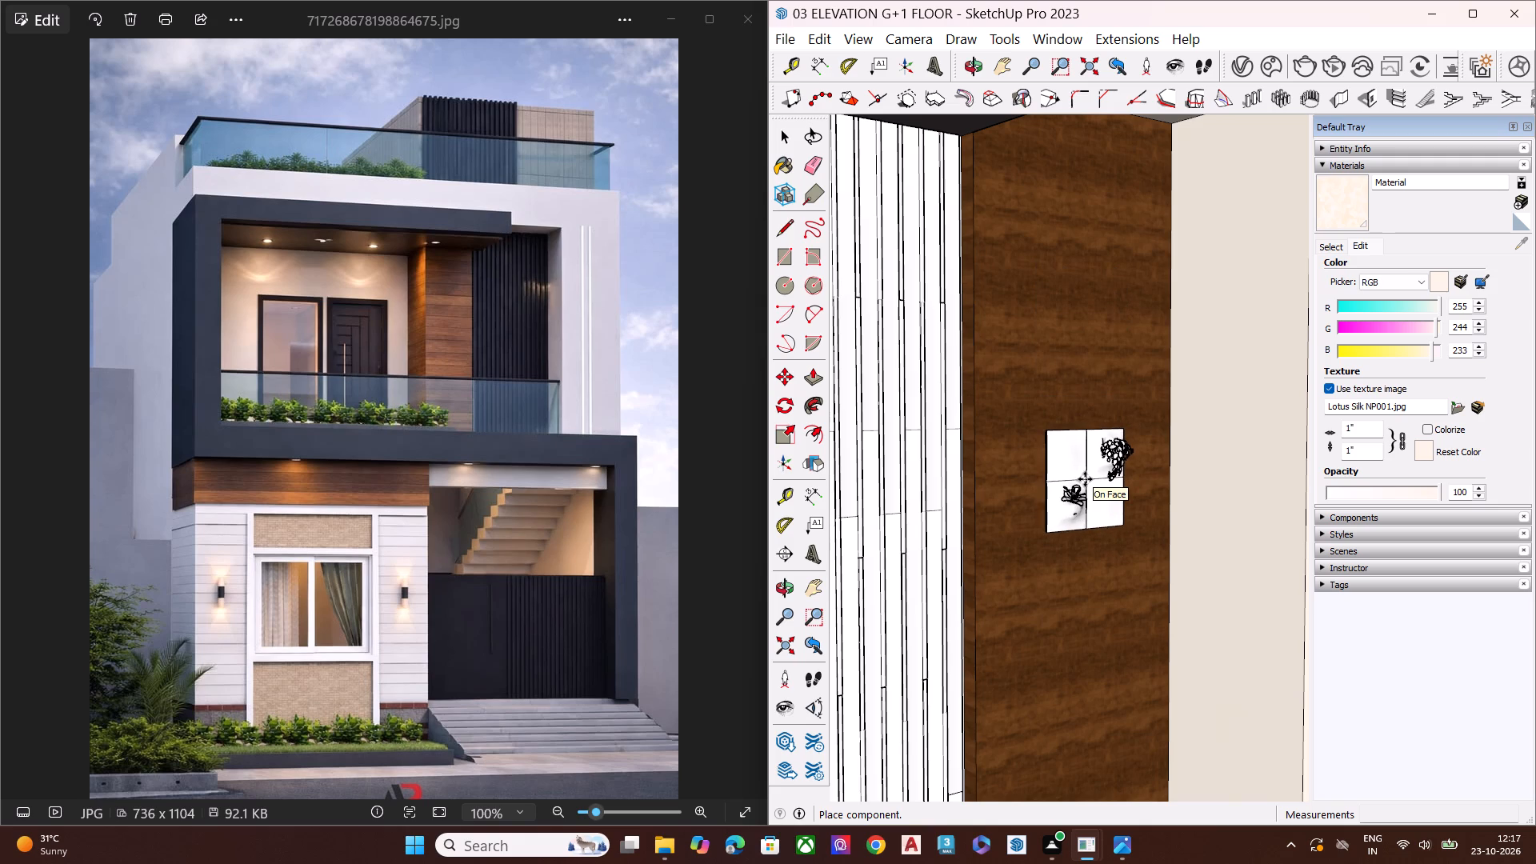
pyautogui.click(1074, 442)
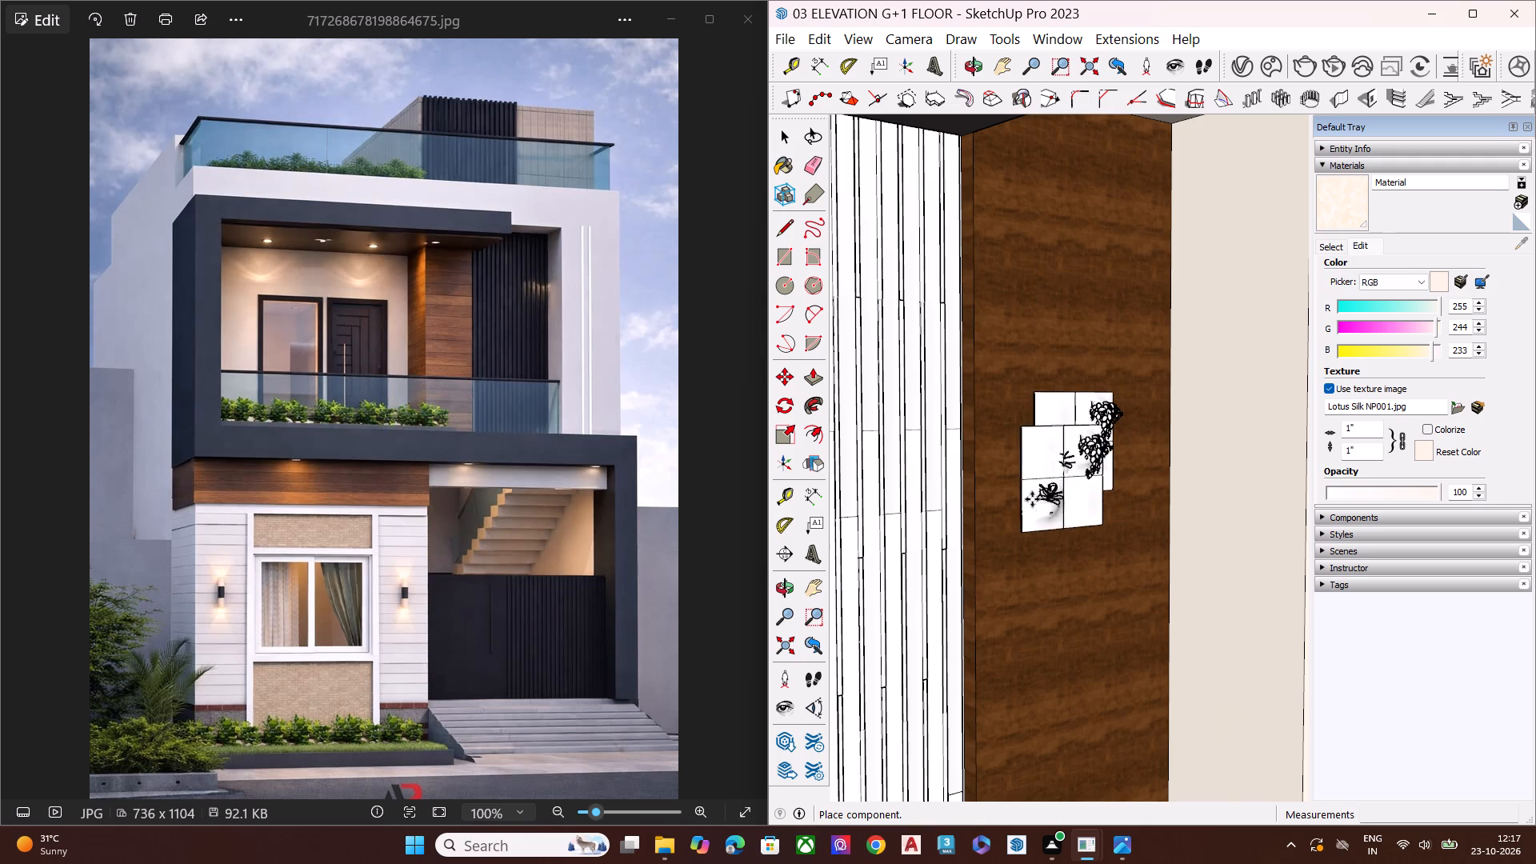
# Place a second Plant and PlainPanel 001 on the cream balcony wall between the frame's side and the window, and end placement.
pyautogui.scroll(-8, 1028, 482)
pyautogui.scroll(-8, 1118, 465)
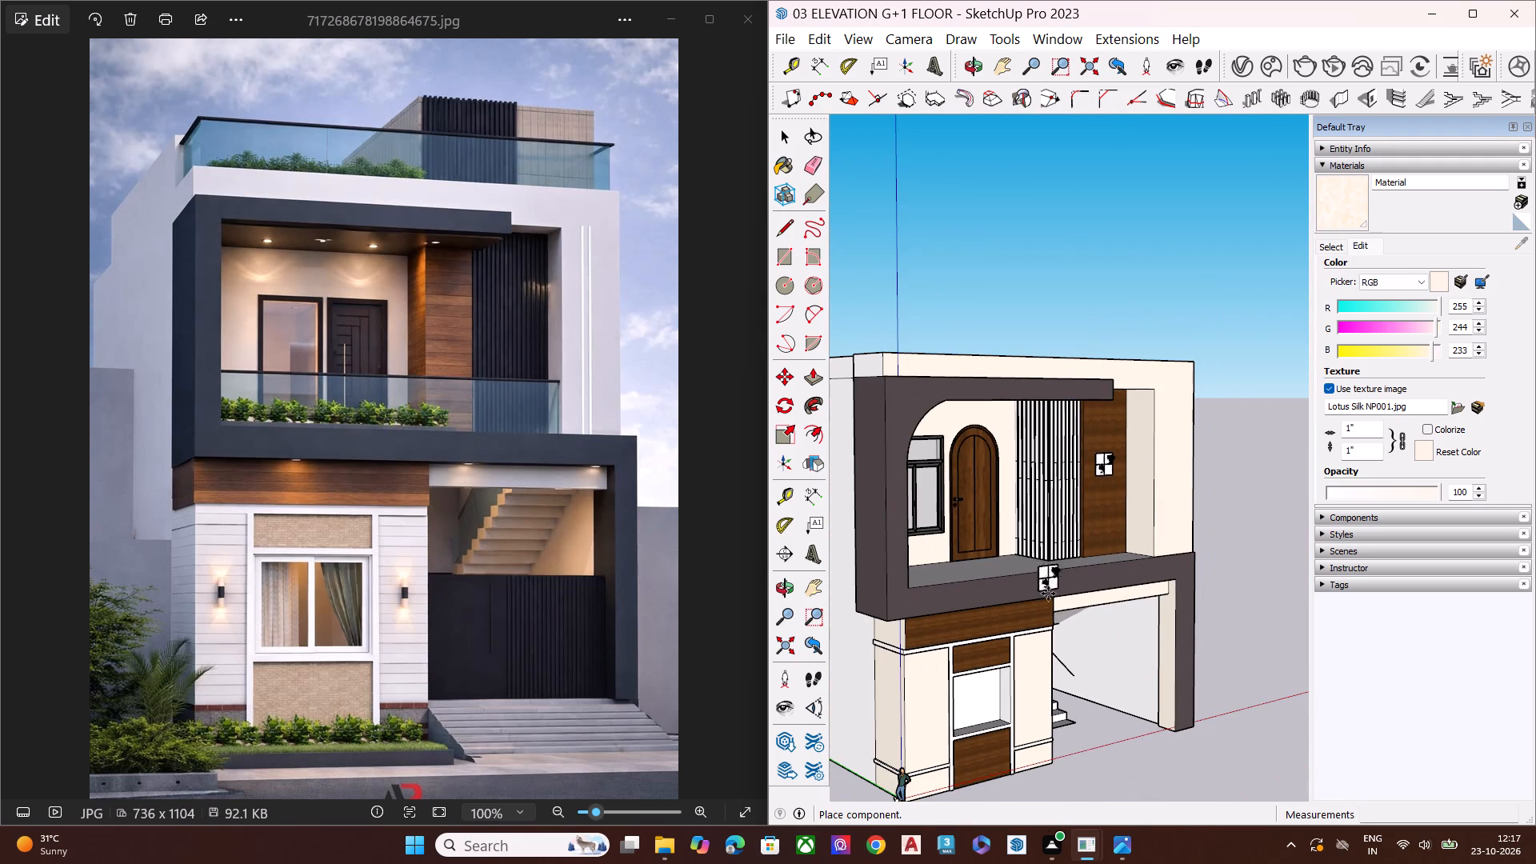
pyautogui.moveTo(1028, 696); pyautogui.dragTo(868, 634, button='middle')
pyautogui.scroll(7, 1131, 674)
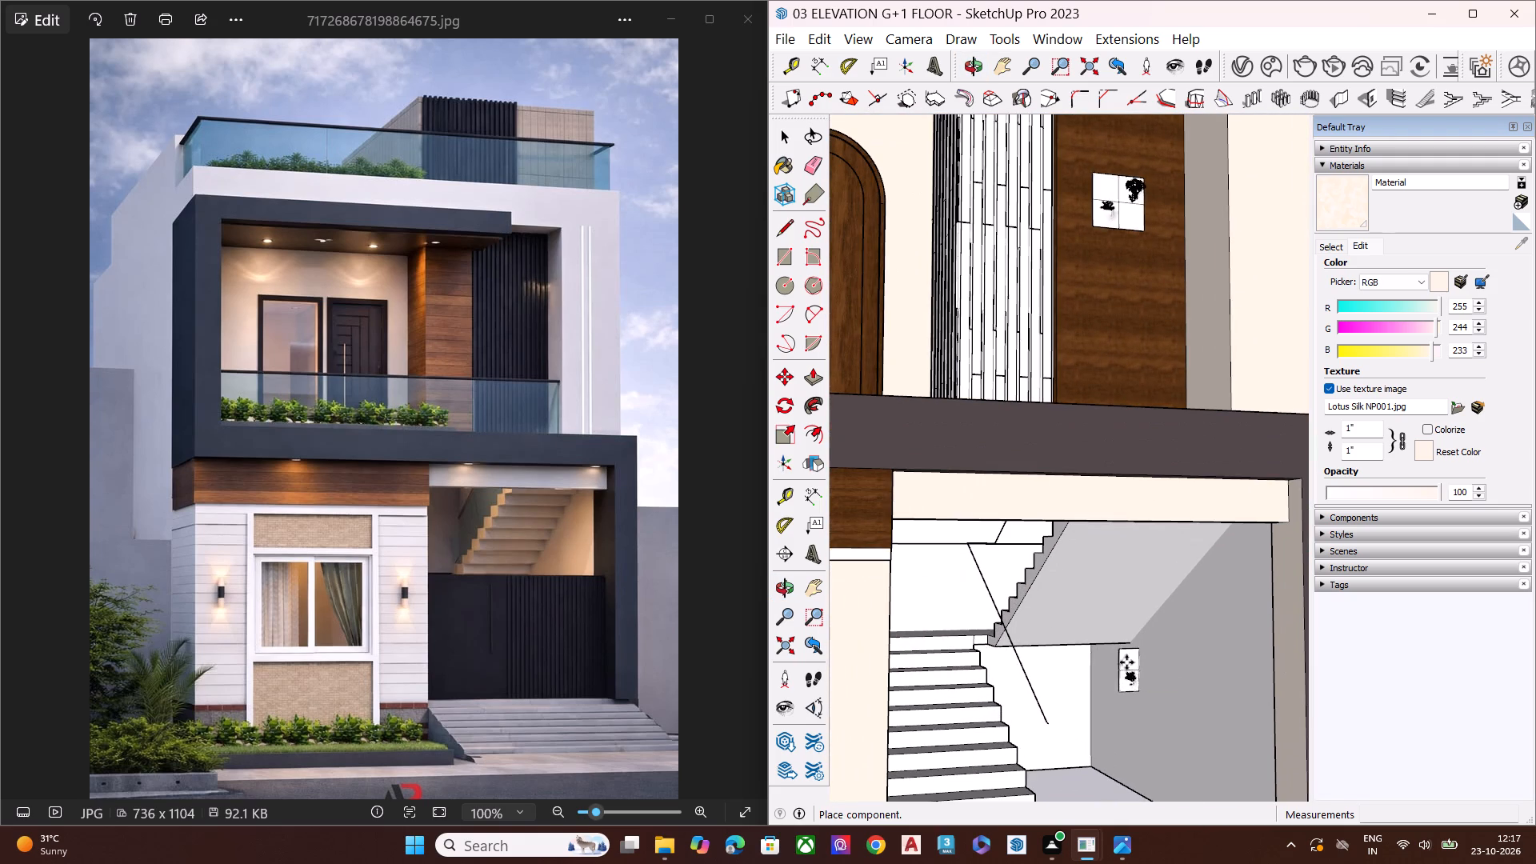
pyautogui.scroll(-2, 1161, 670)
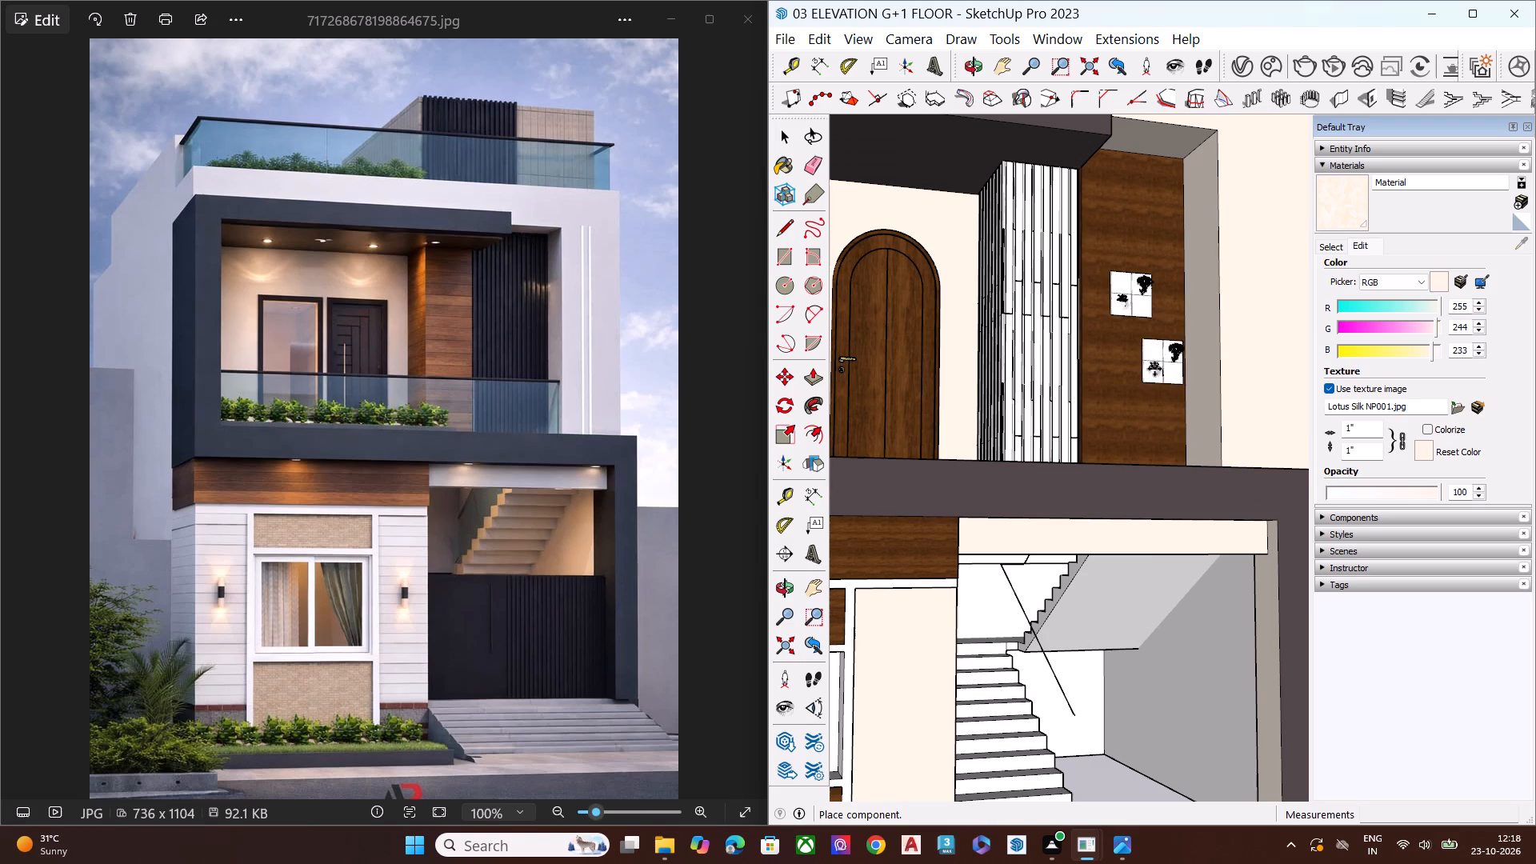
pyautogui.moveTo(991, 314); pyautogui.dragTo(1022, 390, button='middle')
pyautogui.scroll(-1, 1023, 367)
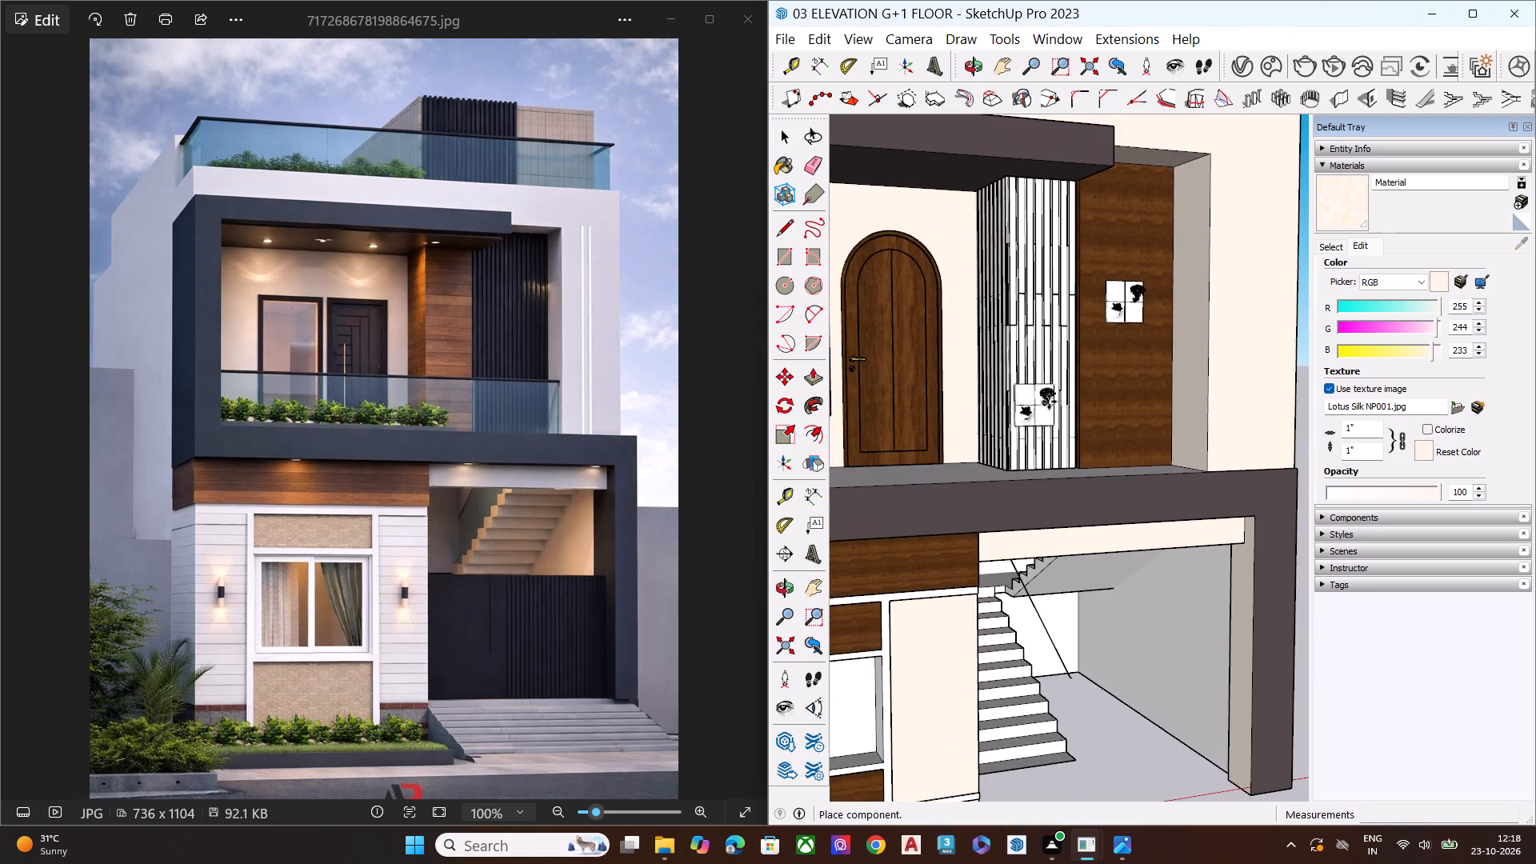
pyautogui.scroll(-8, 1070, 394)
pyautogui.scroll(1, 1035, 413)
pyautogui.scroll(-4, 1034, 414)
pyautogui.moveTo(928, 435); pyautogui.dragTo(844, 443, button='middle')
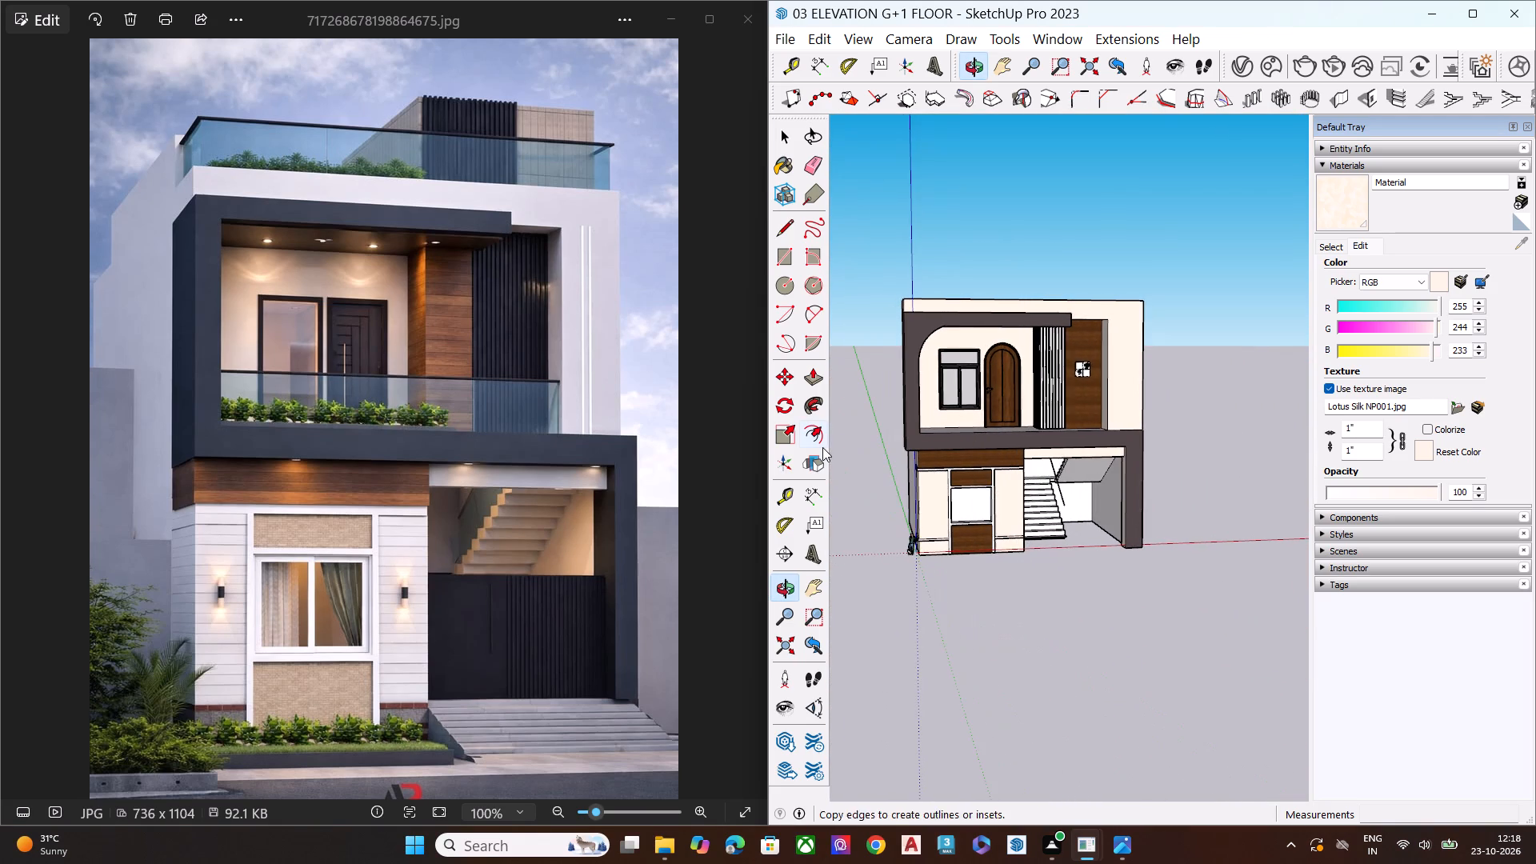
pyautogui.scroll(8, 906, 466)
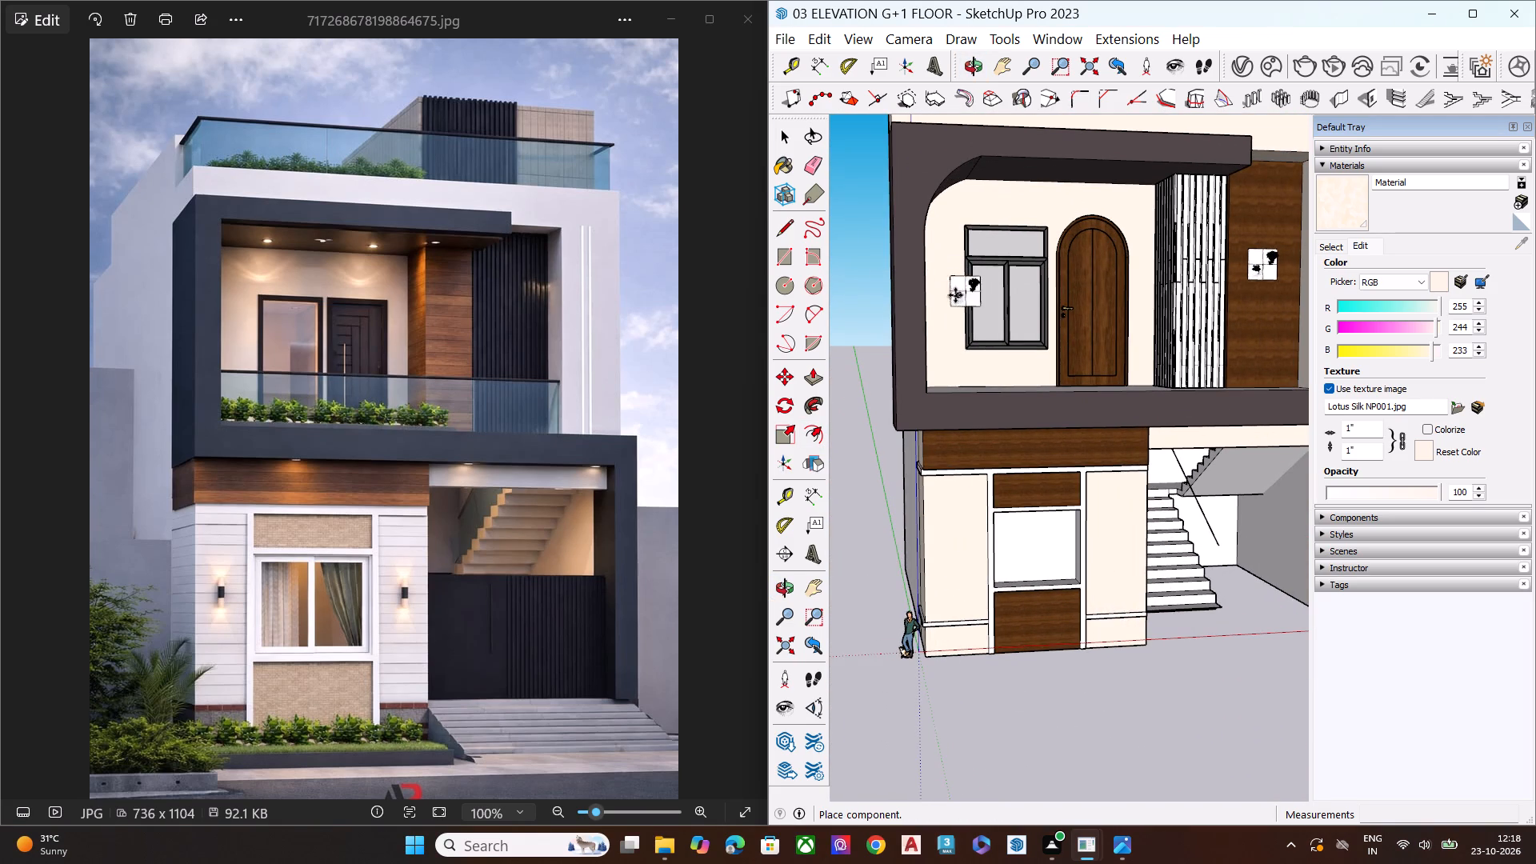
pyautogui.scroll(-1, 951, 299)
pyautogui.scroll(6, 951, 299)
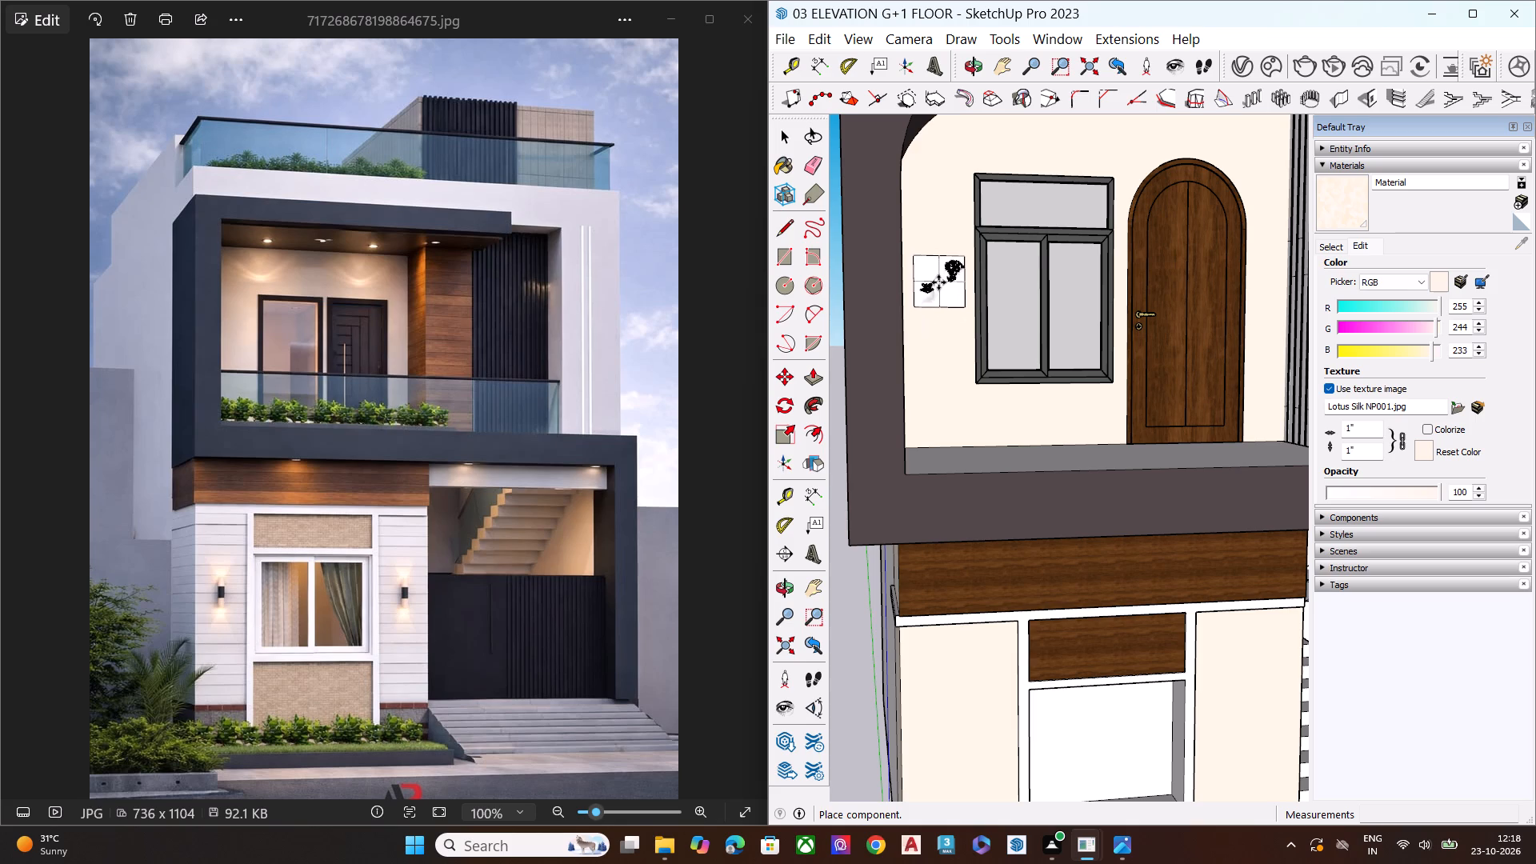
pyautogui.click(940, 299)
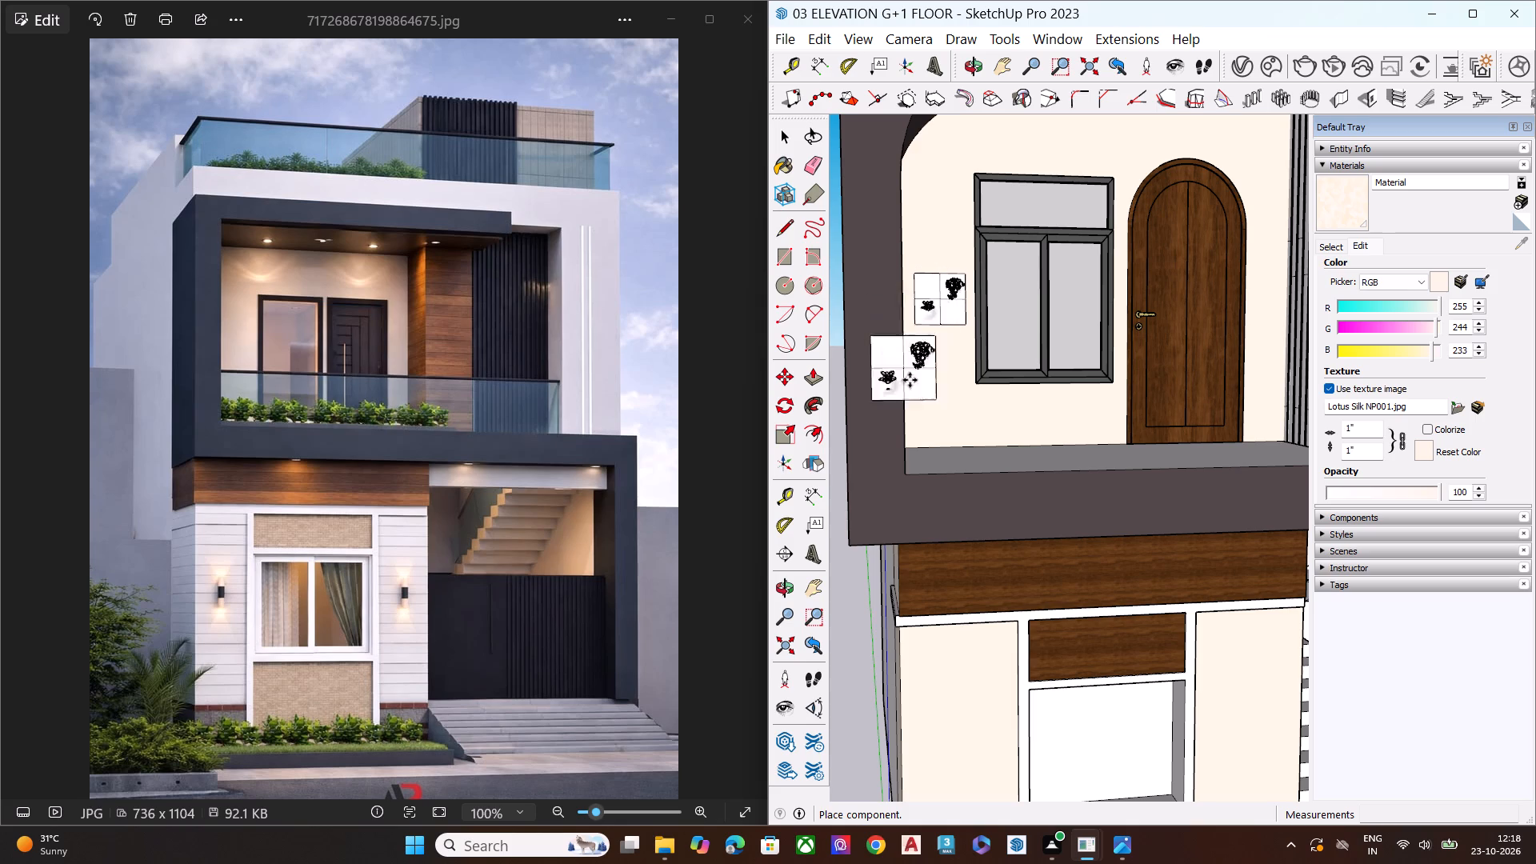
pyautogui.scroll(-4, 913, 397)
pyautogui.scroll(1, 914, 414)
pyautogui.scroll(-2, 914, 414)
pyautogui.press('space')
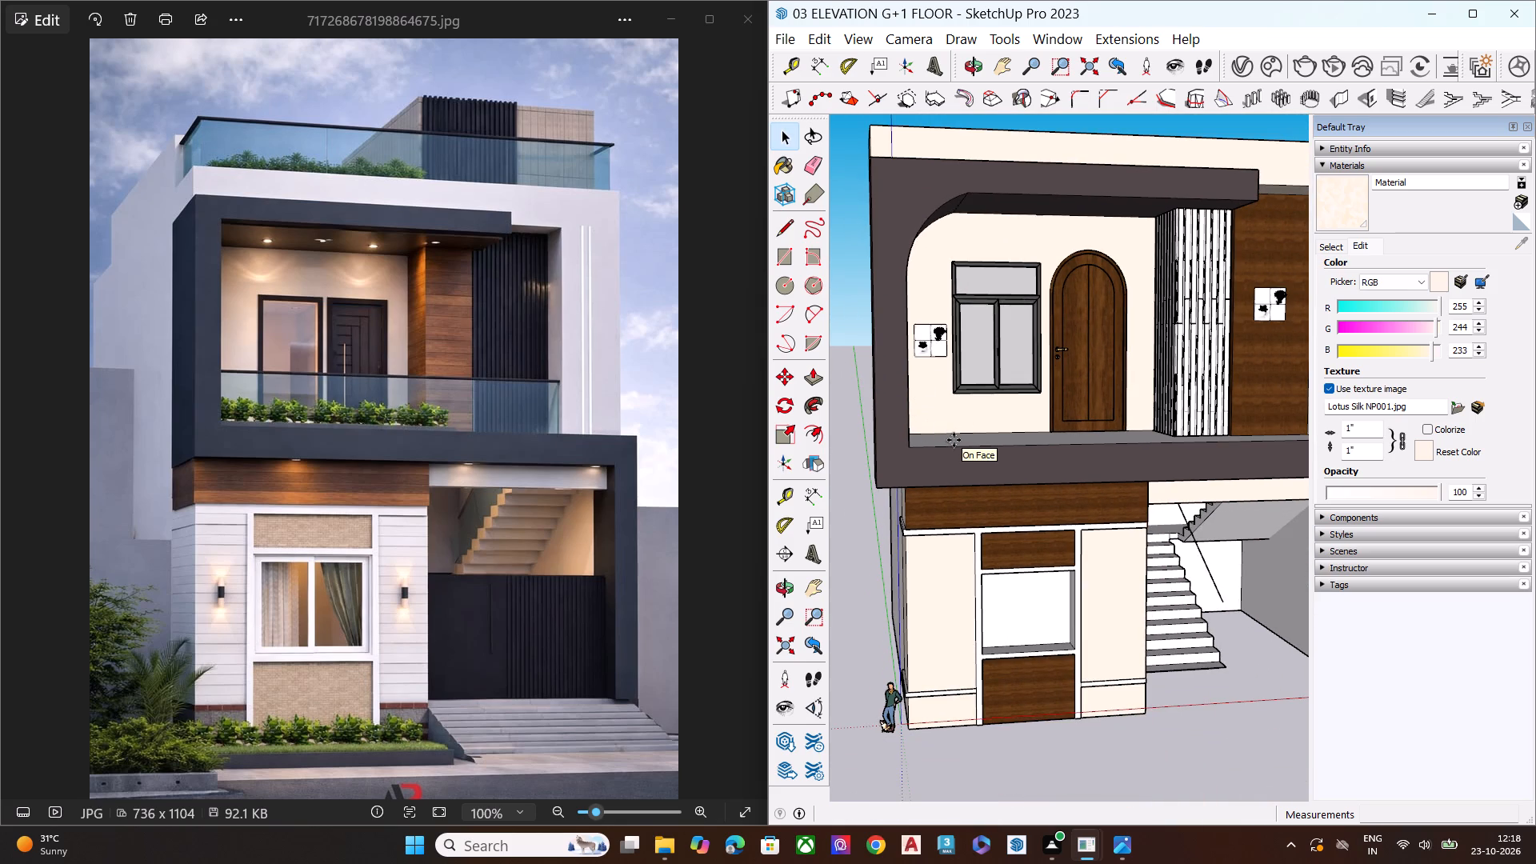
# Select the plant panel on the wood cladding and scale it upward from its top face to make it taller.
pyautogui.scroll(-2, 1091, 419)
pyautogui.scroll(1, 1074, 417)
pyautogui.scroll(-4, 1045, 417)
pyautogui.scroll(10, 1191, 348)
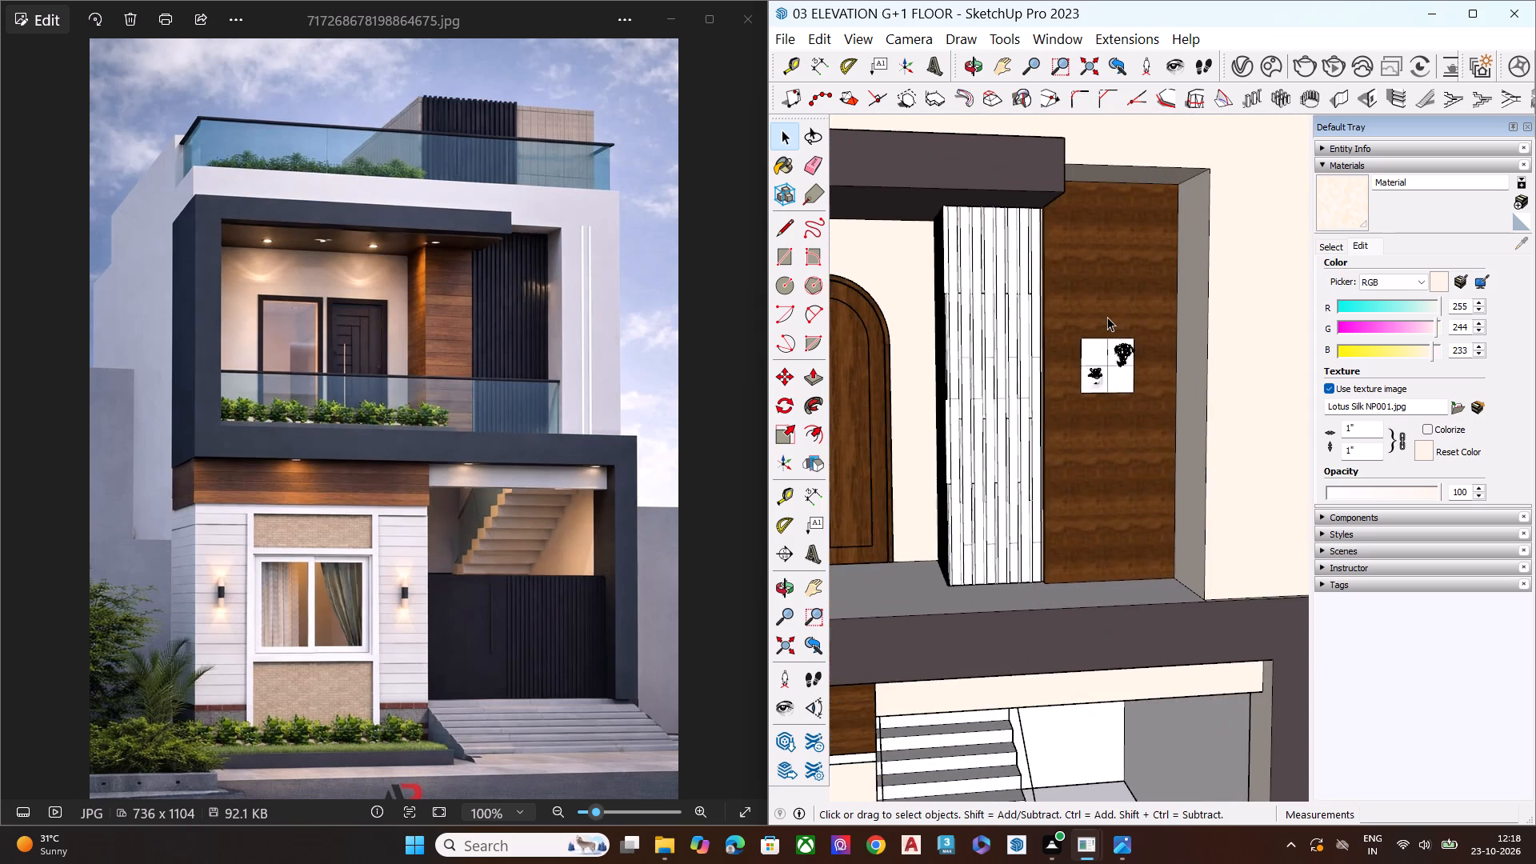
pyautogui.scroll(9, 1106, 320)
pyautogui.scroll(8, 1136, 382)
pyautogui.moveTo(1136, 389); pyautogui.dragTo(1278, 307, button='middle')
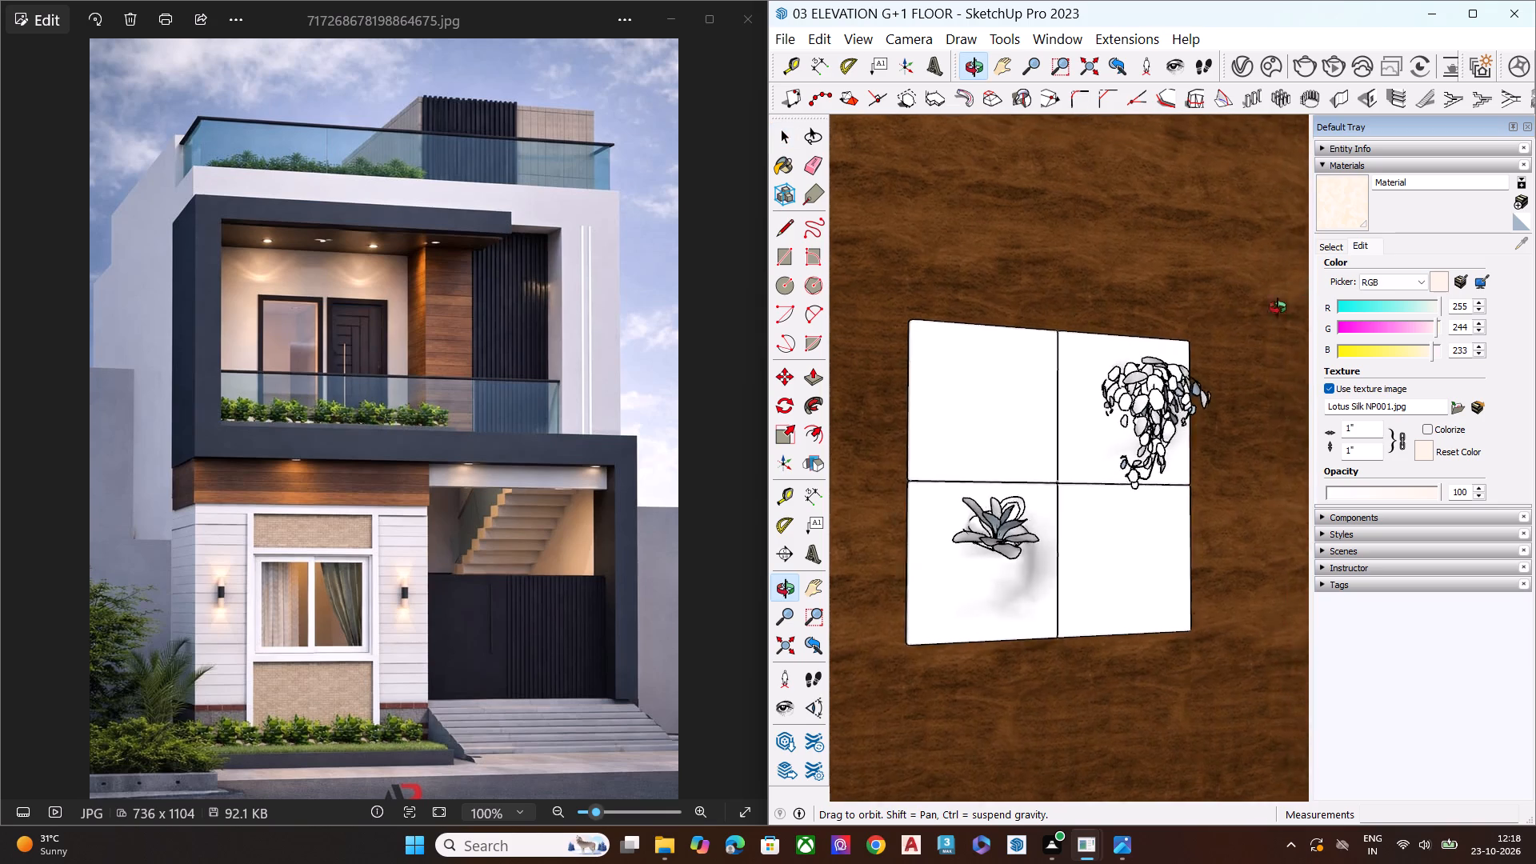
pyautogui.moveTo(1278, 307); pyautogui.dragTo(1151, 474, button='middle')
pyautogui.scroll(1, 1282, 305)
pyautogui.scroll(3, 1062, 479)
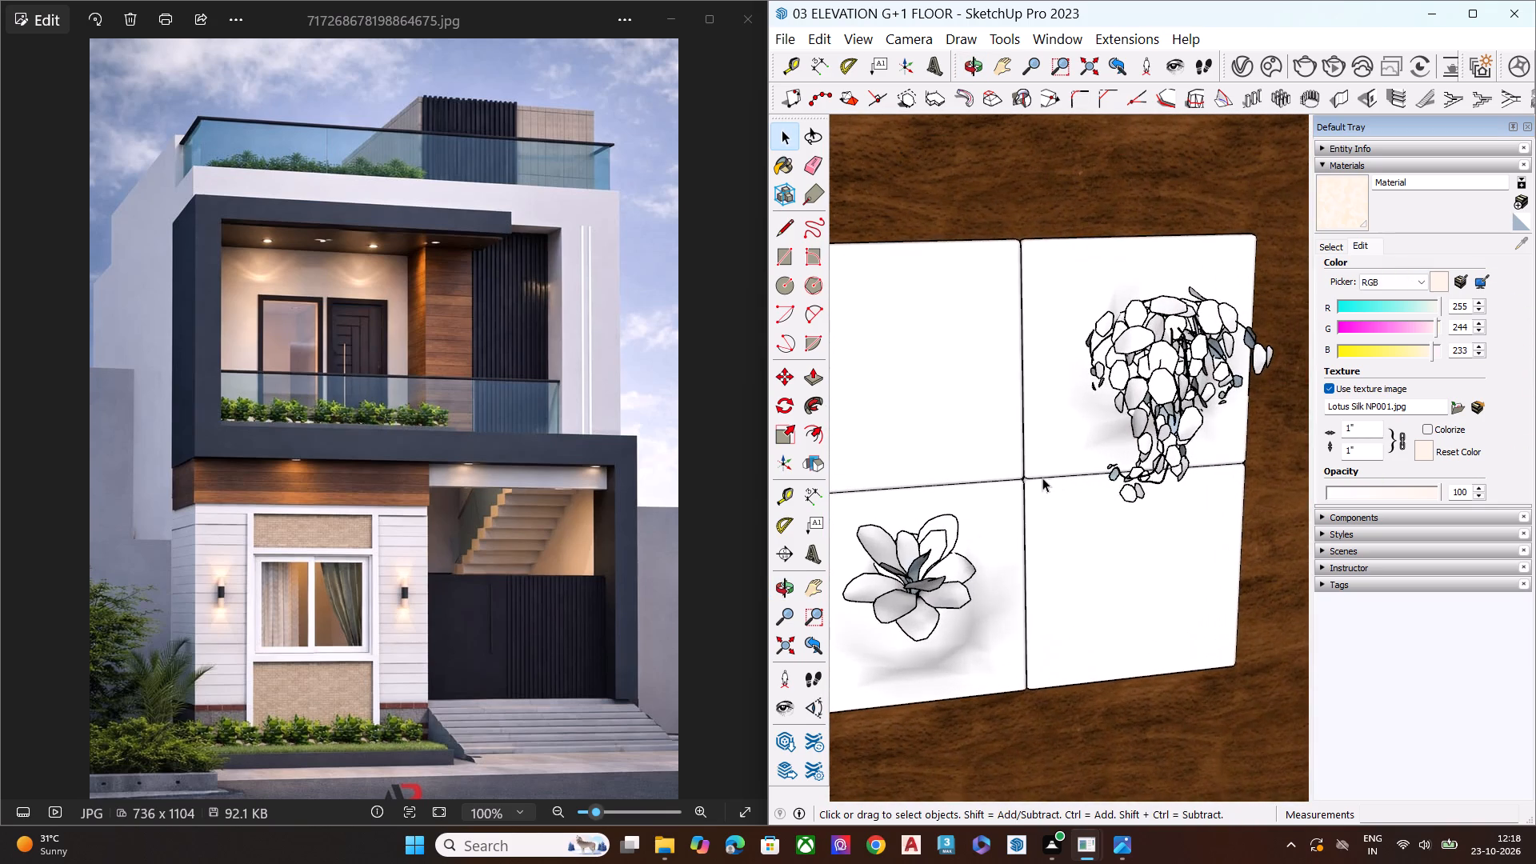
pyautogui.click(1041, 477)
pyautogui.scroll(-8, 1110, 429)
pyautogui.scroll(2, 1156, 403)
pyautogui.scroll(-1, 1156, 403)
pyautogui.scroll(1, 1156, 403)
pyautogui.scroll(-4, 1156, 403)
pyautogui.moveTo(1150, 419); pyautogui.dragTo(1139, 356, button='middle')
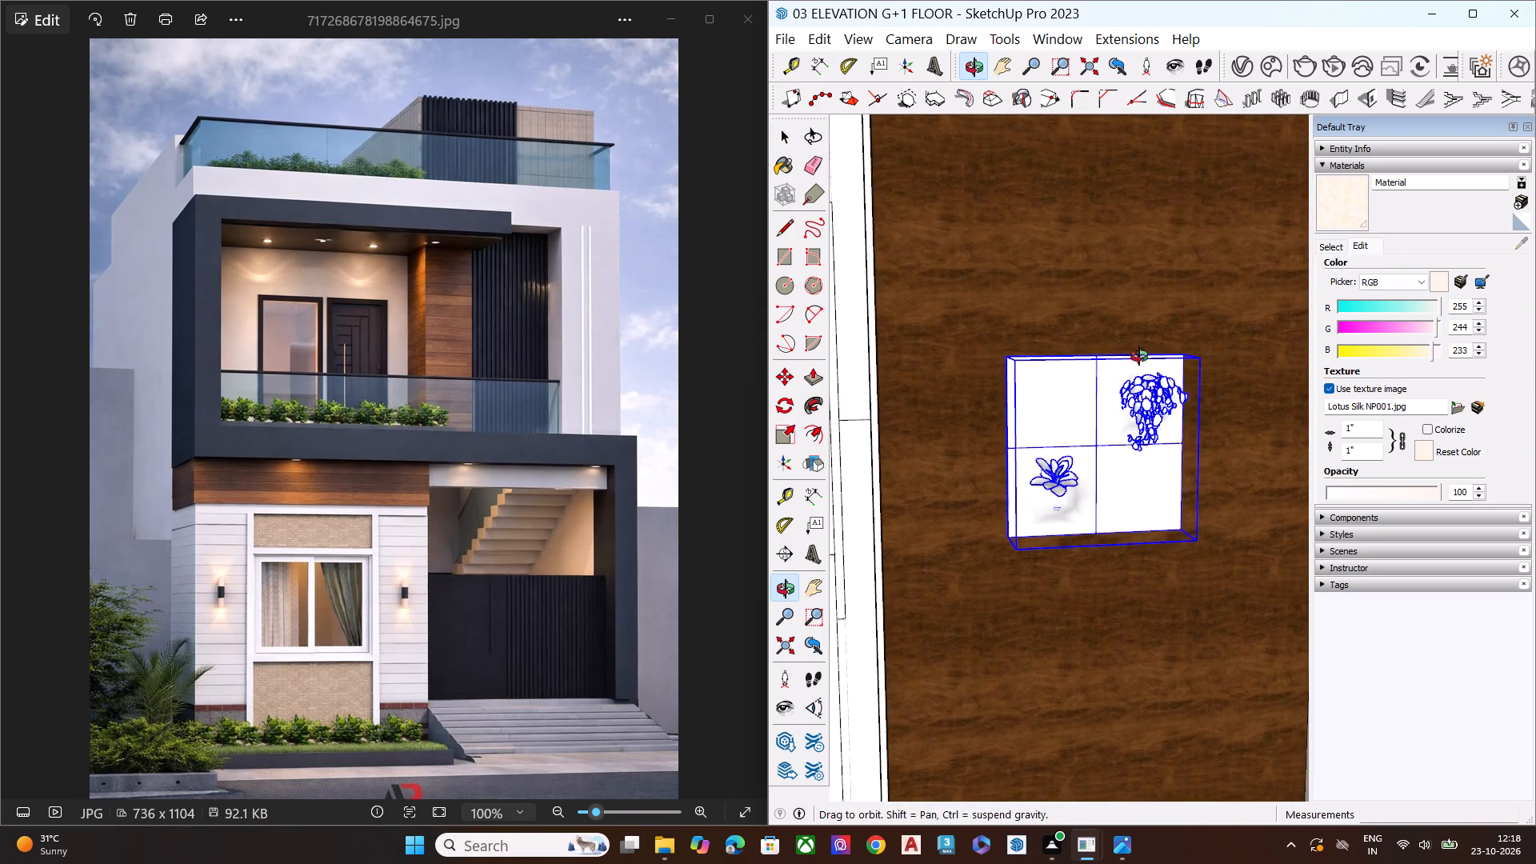
pyautogui.moveTo(1139, 356); pyautogui.dragTo(1139, 355, button='middle')
pyautogui.scroll(-12, 1056, 379)
pyautogui.moveTo(1052, 467); pyautogui.dragTo(1053, 393, button='middle')
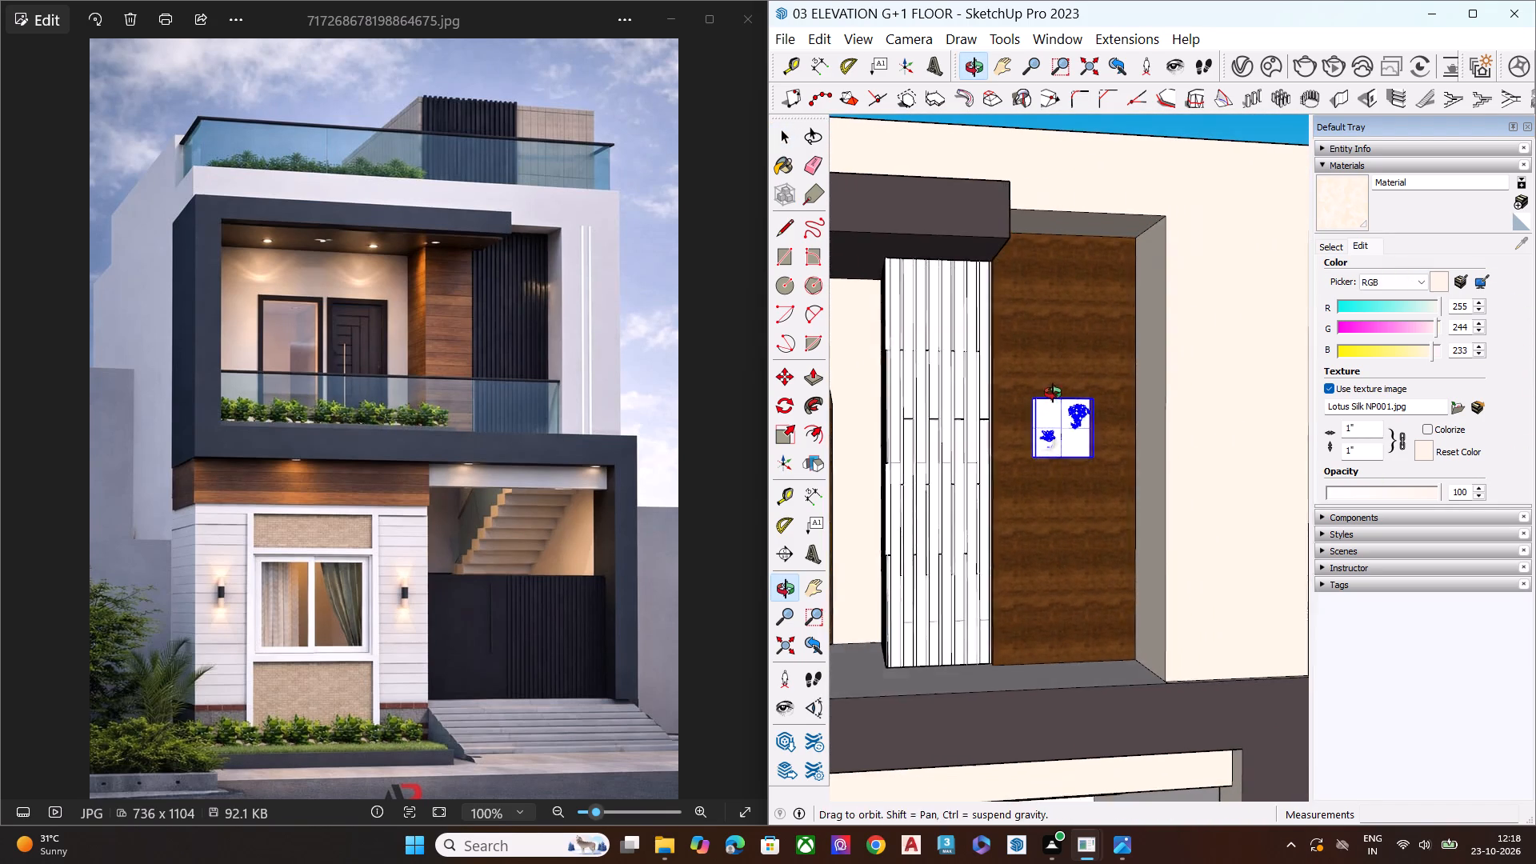
pyautogui.moveTo(1053, 393); pyautogui.dragTo(1058, 383, button='middle')
pyautogui.press('s')
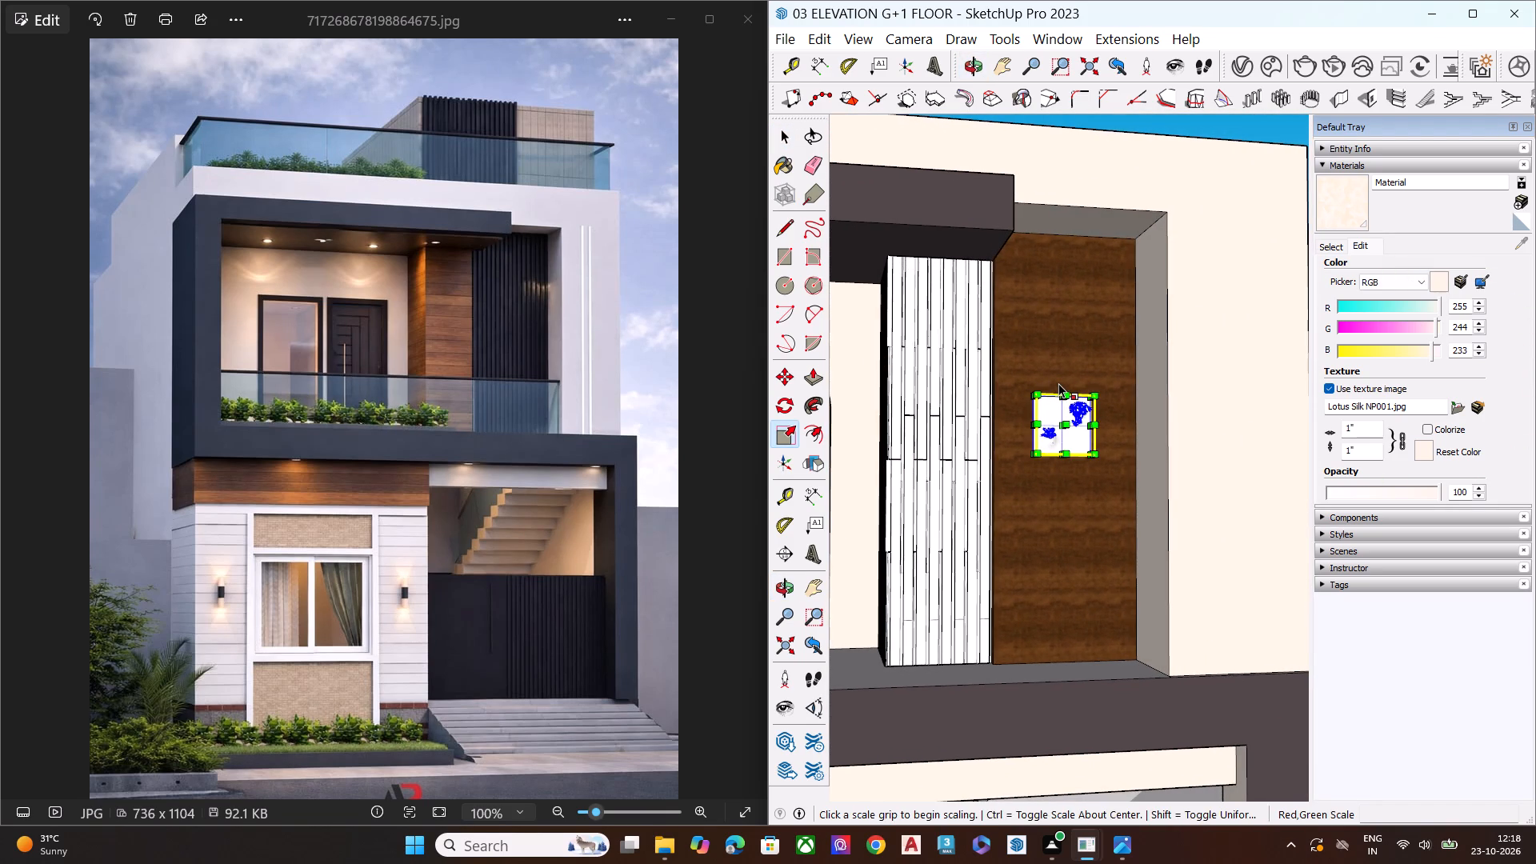
pyautogui.moveTo(994, 435); pyautogui.dragTo(1146, 650, button='middle')
pyautogui.scroll(5, 1059, 422)
pyautogui.scroll(-1, 1059, 406)
pyautogui.scroll(13, 1059, 405)
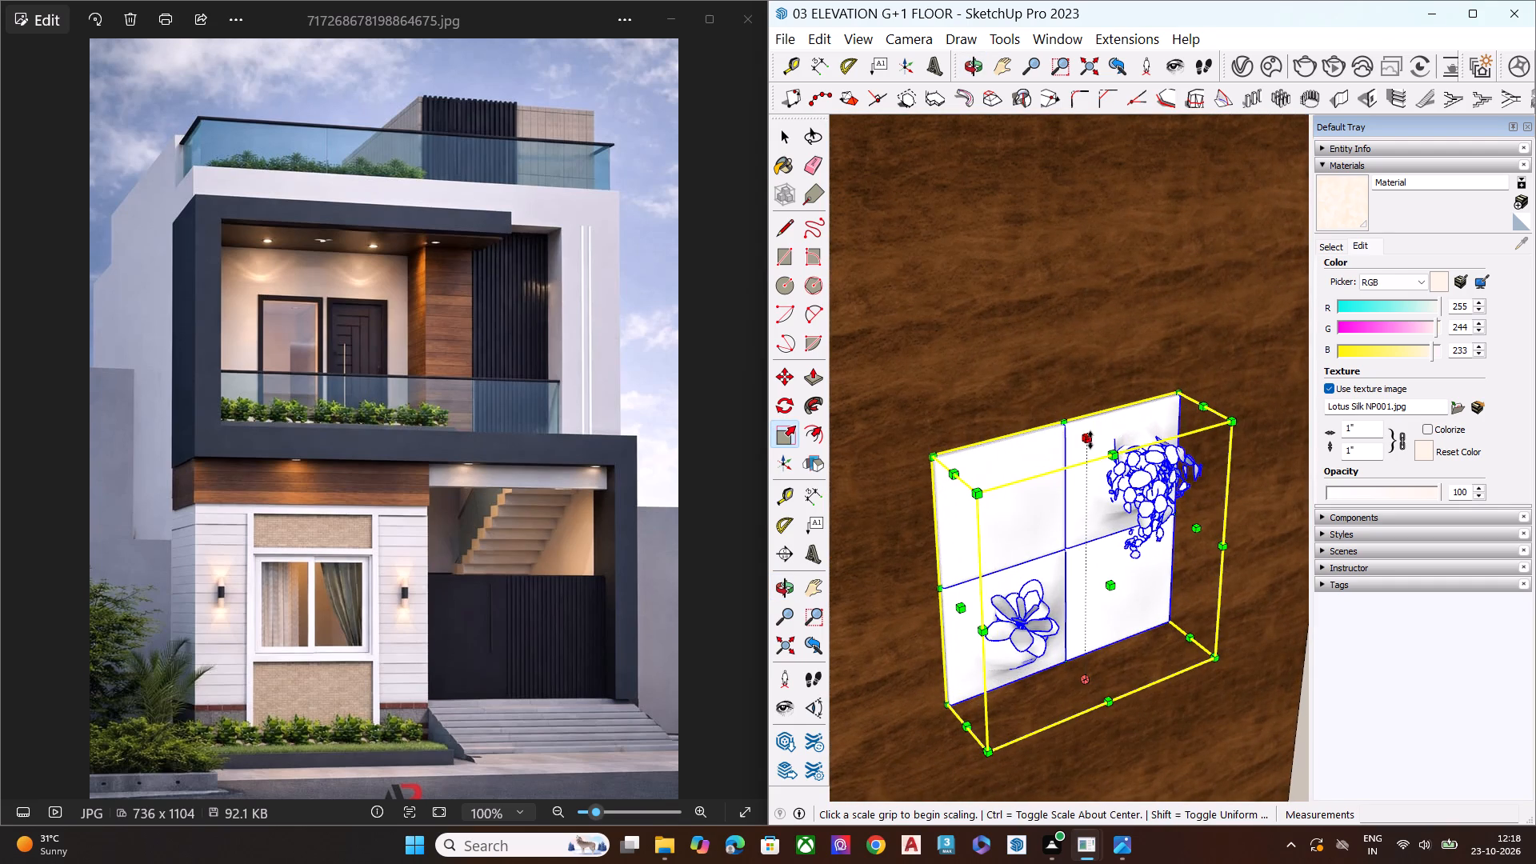
pyautogui.click(1088, 441)
pyautogui.scroll(-3, 1070, 232)
pyautogui.scroll(4, 1050, 246)
pyautogui.scroll(-11, 1048, 253)
pyautogui.scroll(1, 1050, 248)
pyautogui.scroll(-3, 1050, 248)
pyautogui.scroll(1, 1050, 248)
pyautogui.scroll(-2, 1050, 248)
pyautogui.scroll(1, 1050, 249)
pyautogui.scroll(-3, 1050, 249)
pyautogui.click(1064, 173)
# Scale the same plant panel downward from its bottom face by a blue-axis factor of about 1.58.
pyautogui.moveTo(1080, 362); pyautogui.dragTo(1086, 143, button='middle')
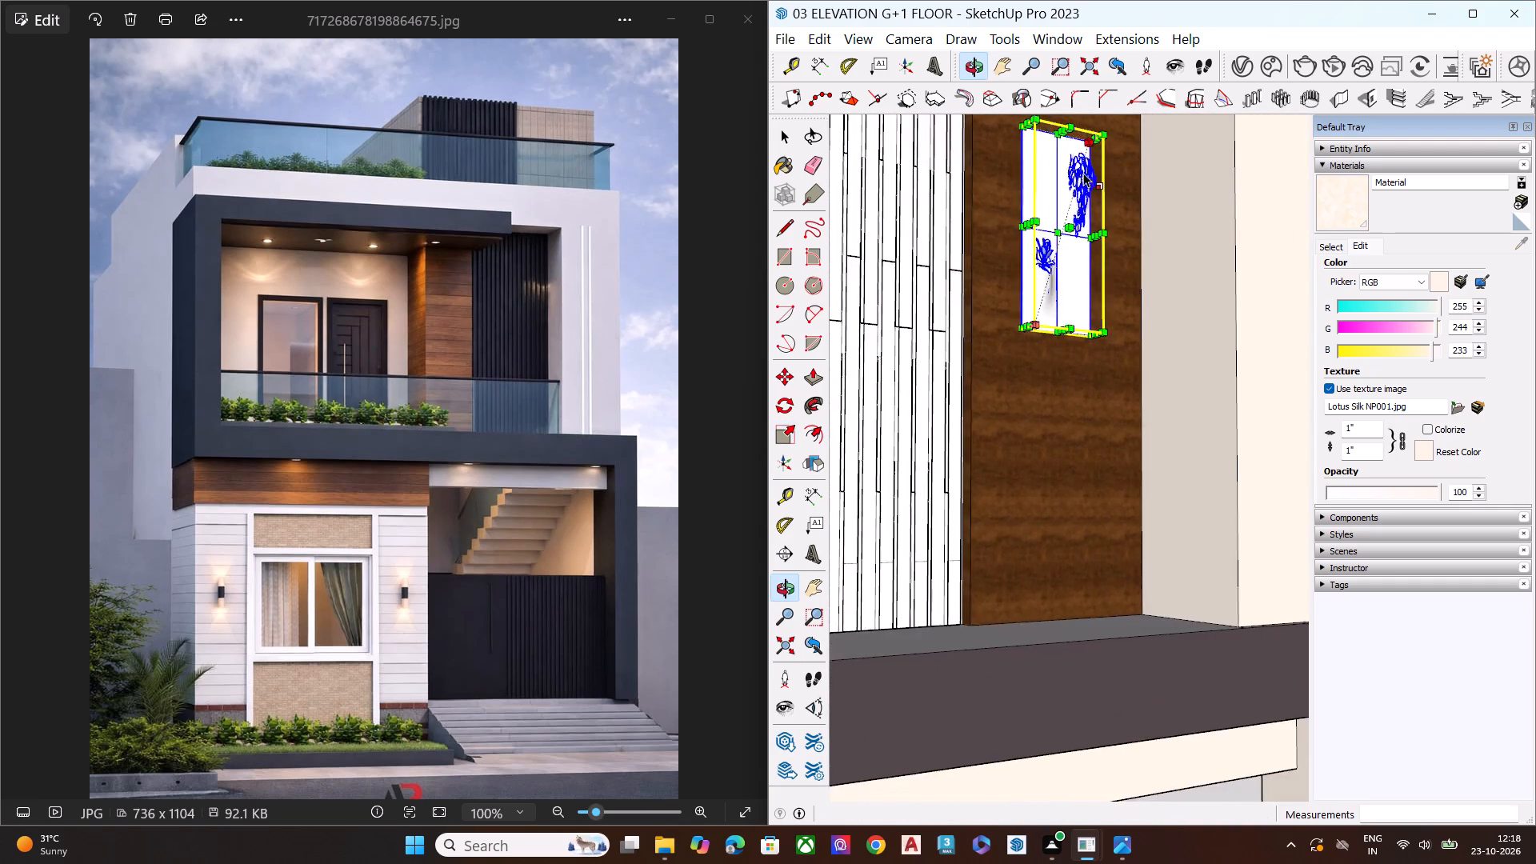
pyautogui.scroll(2, 1038, 394)
pyautogui.scroll(-1, 1038, 394)
pyautogui.scroll(4, 1038, 394)
pyautogui.click(1080, 291)
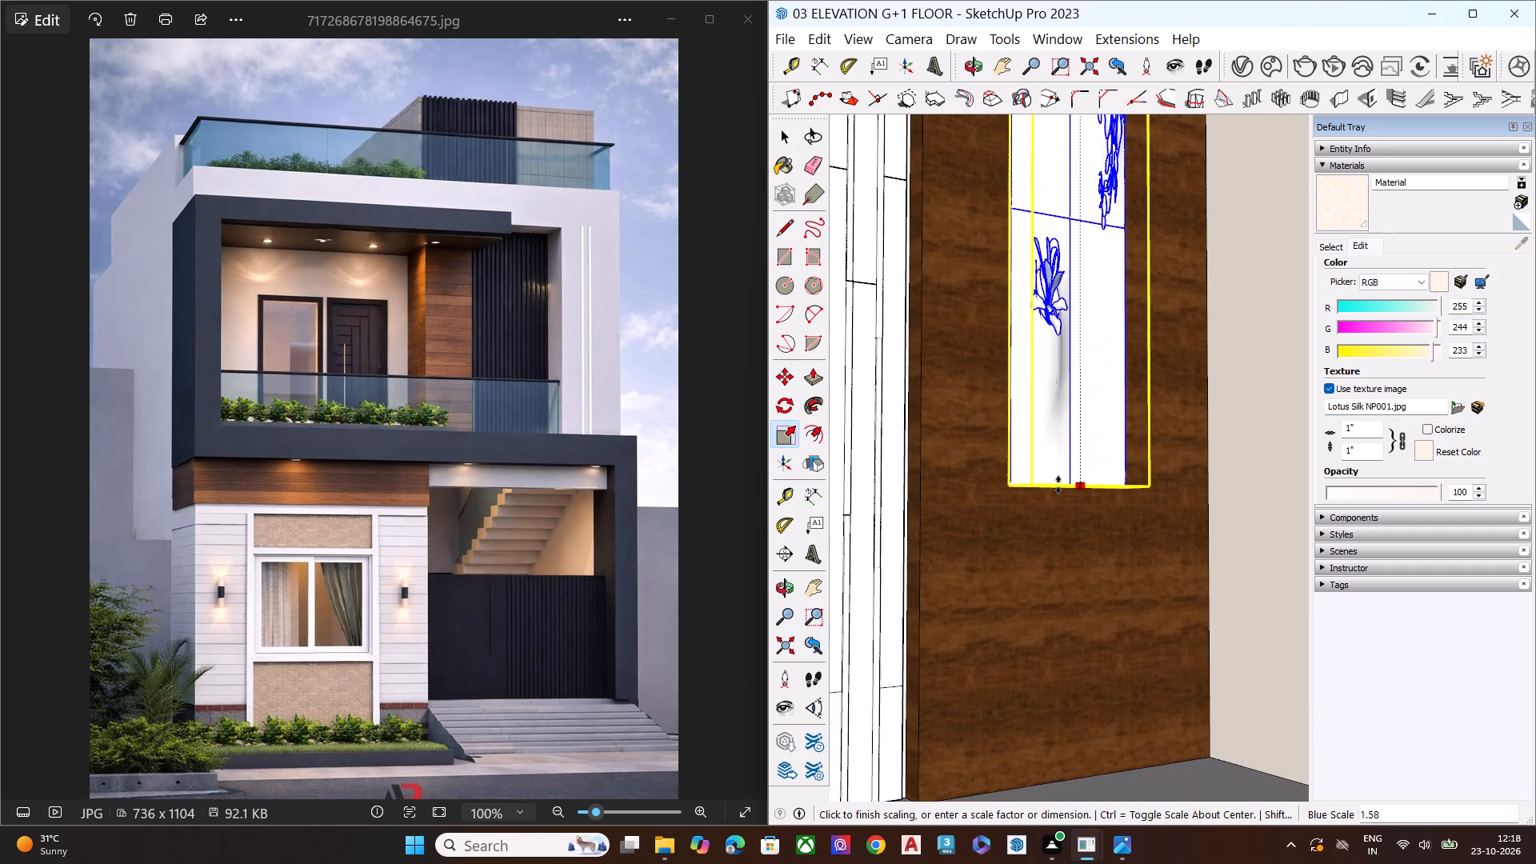
pyautogui.click(1058, 485)
# Scale the wood-cladding plant panel wider along the red axis from its side nearest the slatted panel.
pyautogui.scroll(-7, 1102, 335)
pyautogui.moveTo(1118, 340); pyautogui.dragTo(931, 438, button='middle')
pyautogui.scroll(3, 1052, 274)
pyautogui.scroll(-1, 1057, 266)
pyautogui.scroll(3, 1057, 266)
pyautogui.scroll(-2, 1057, 266)
pyautogui.scroll(1, 1057, 266)
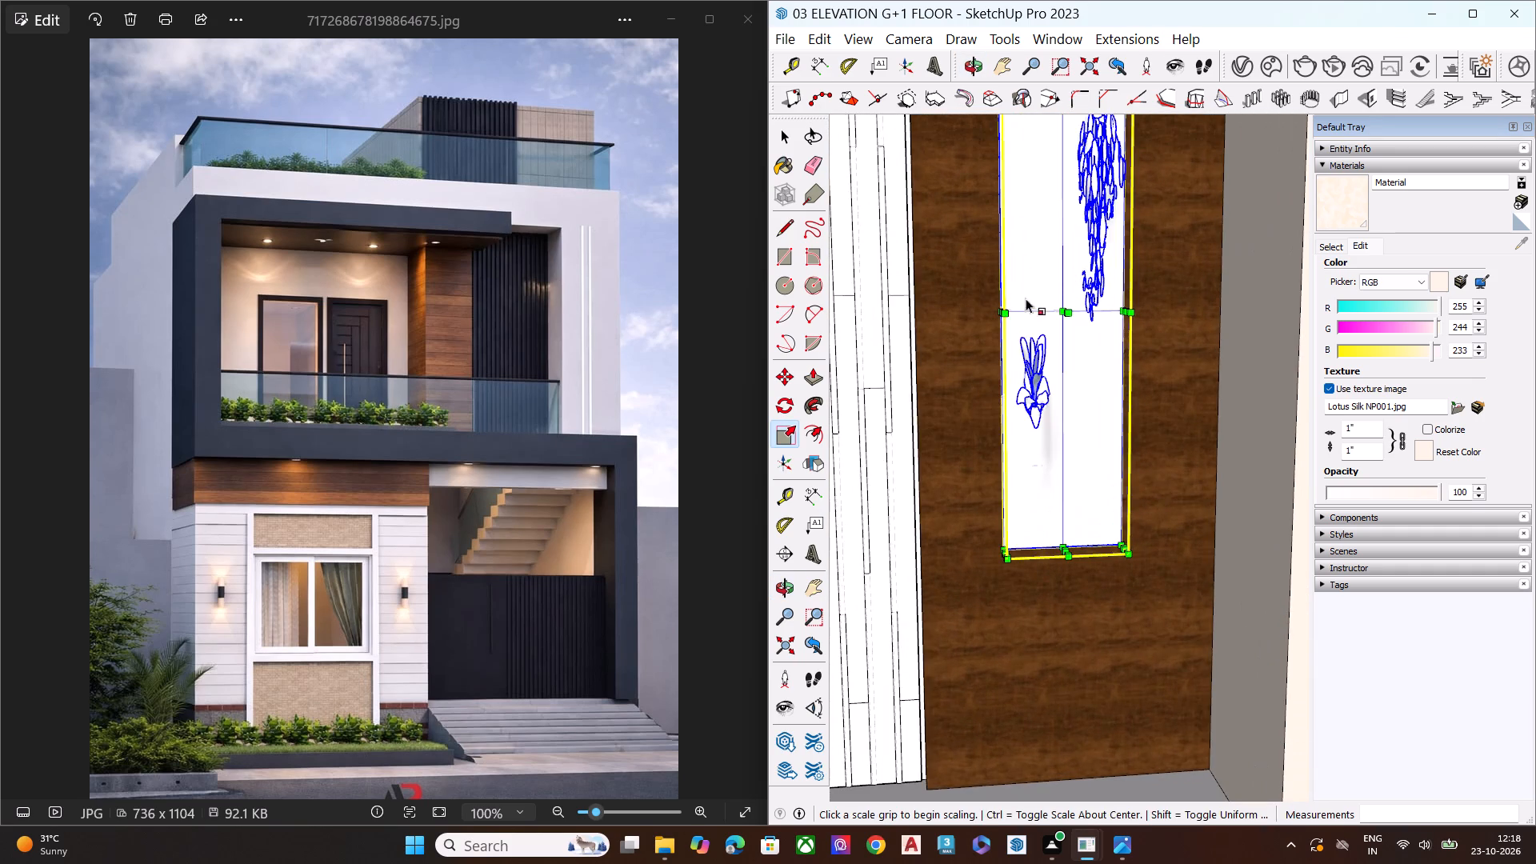
pyautogui.scroll(12, 1022, 308)
pyautogui.scroll(-1, 975, 309)
pyautogui.scroll(2, 976, 310)
pyautogui.click(985, 317)
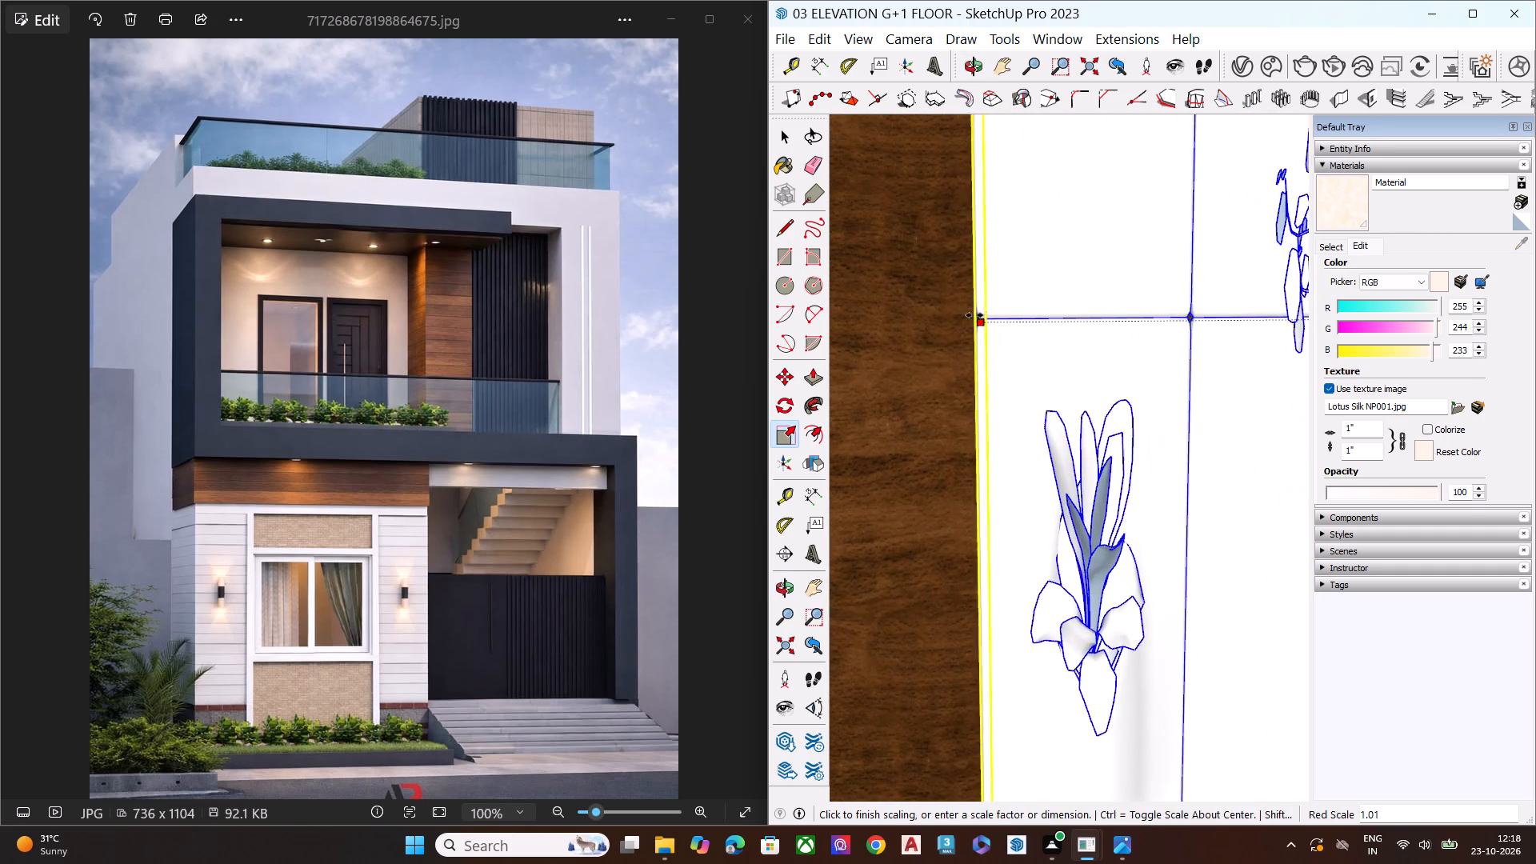
pyautogui.scroll(-7, 890, 313)
pyautogui.scroll(1, 927, 313)
pyautogui.scroll(-11, 927, 313)
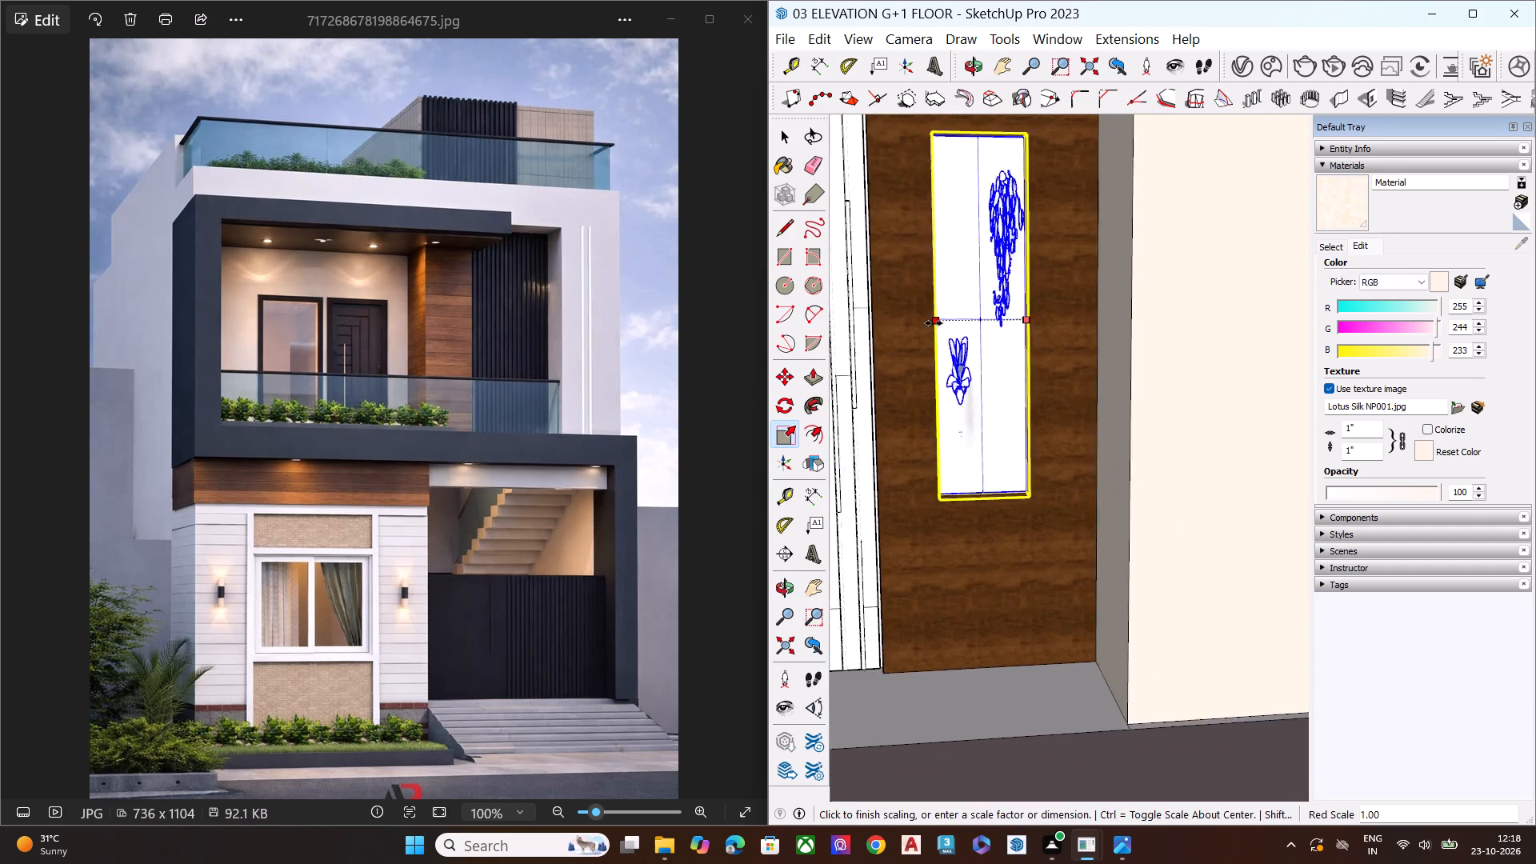
pyautogui.scroll(-1, 934, 323)
pyautogui.click(899, 320)
# Widen the plant panel from its opposite side, nearest the cream wall, by a red-axis factor of about 1.35.
pyautogui.scroll(10, 1009, 313)
pyautogui.scroll(-1, 1010, 320)
pyautogui.scroll(2, 1010, 321)
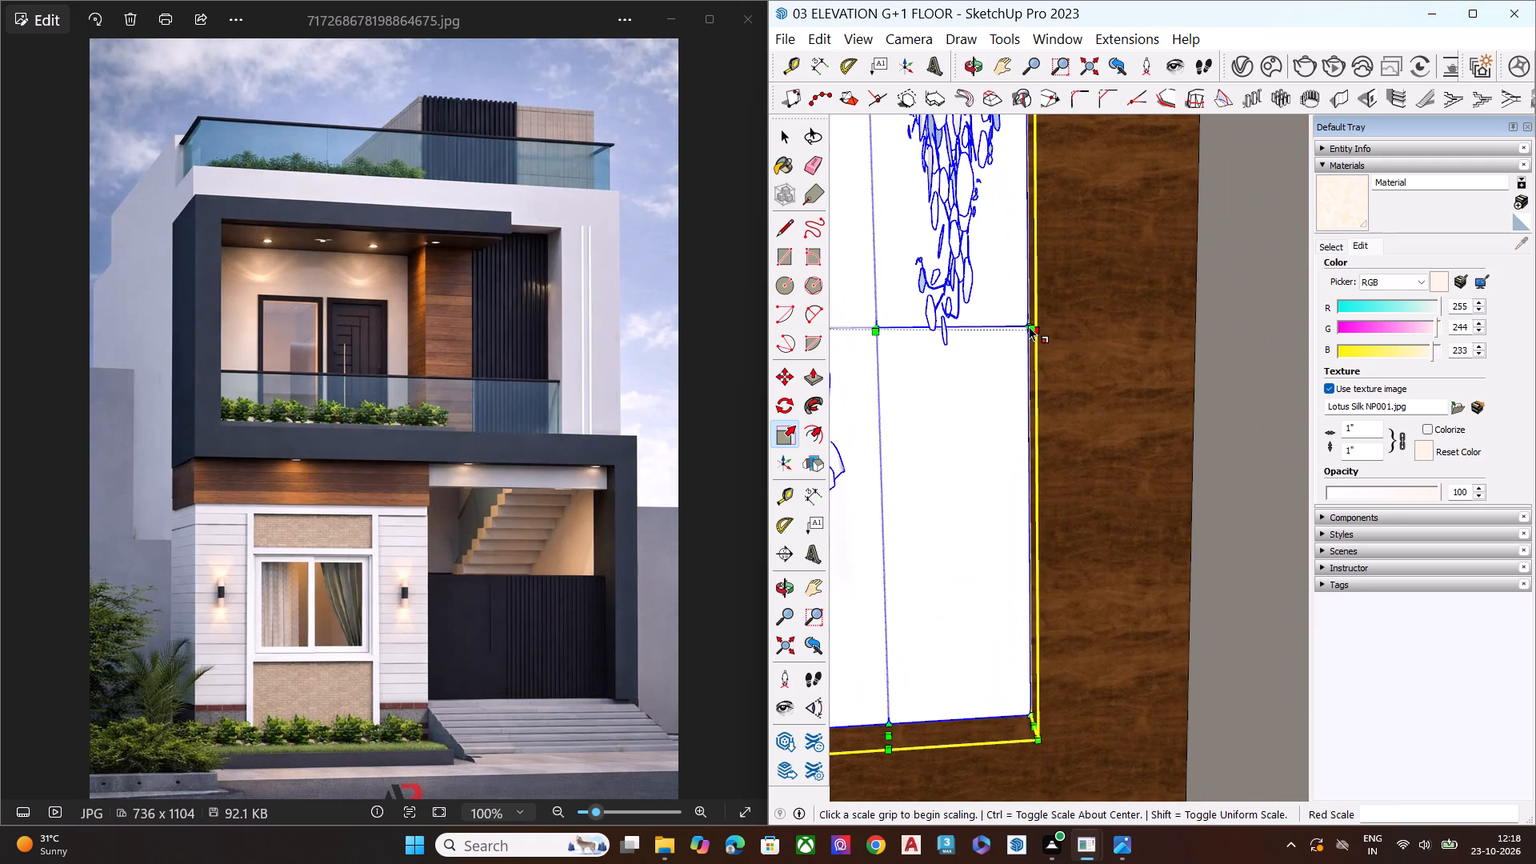
pyautogui.click(1030, 321)
pyautogui.click(1138, 314)
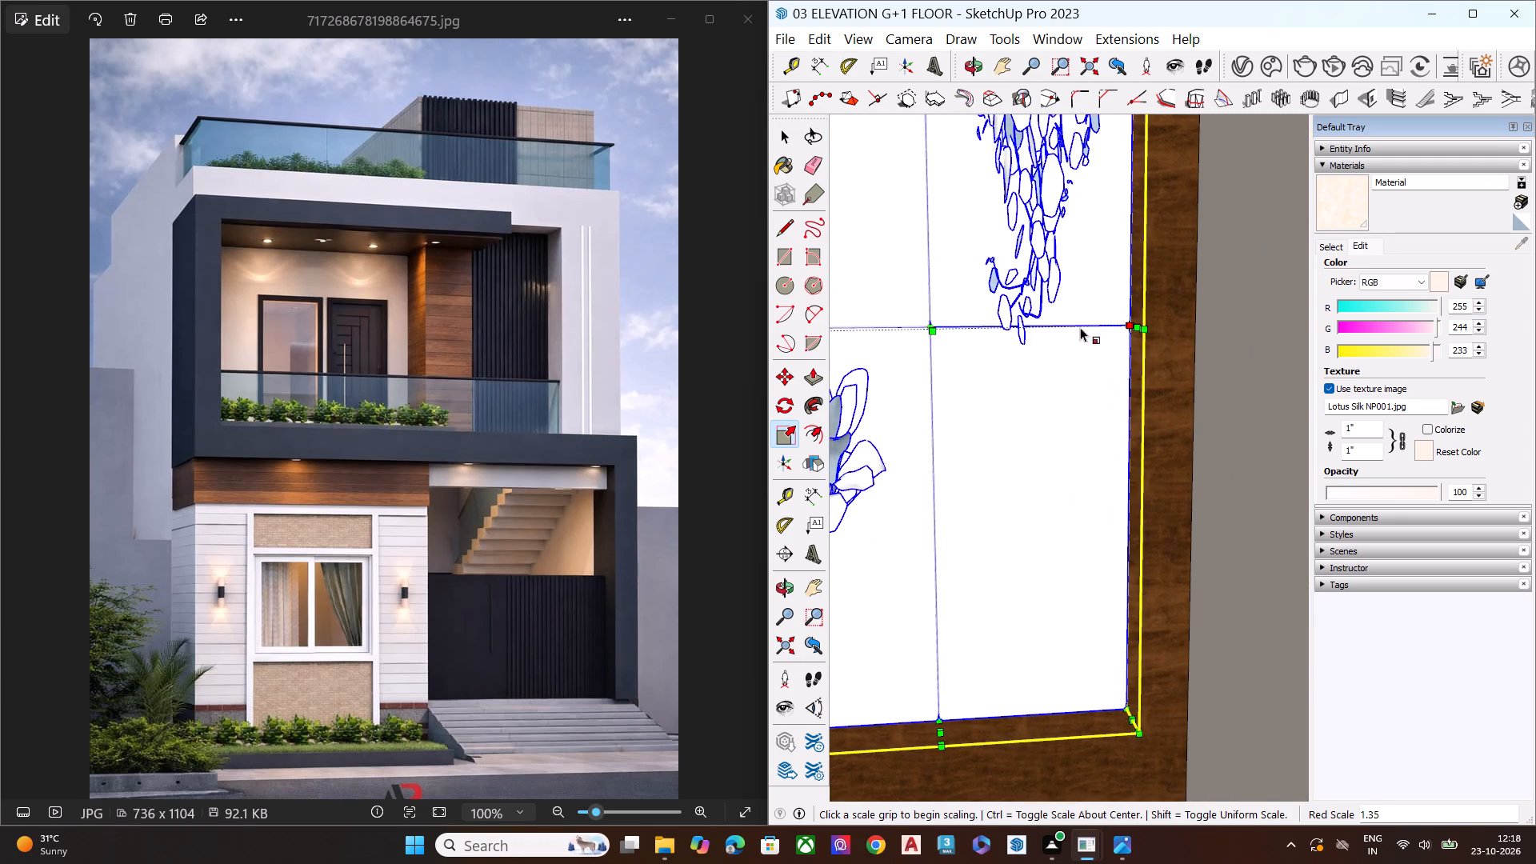
# Scale the plant panel's depth outward from its front face by a green-axis factor of about 2.00, and end scaling.
pyautogui.scroll(-7, 994, 342)
pyautogui.moveTo(1000, 350); pyautogui.dragTo(1400, 472, button='middle')
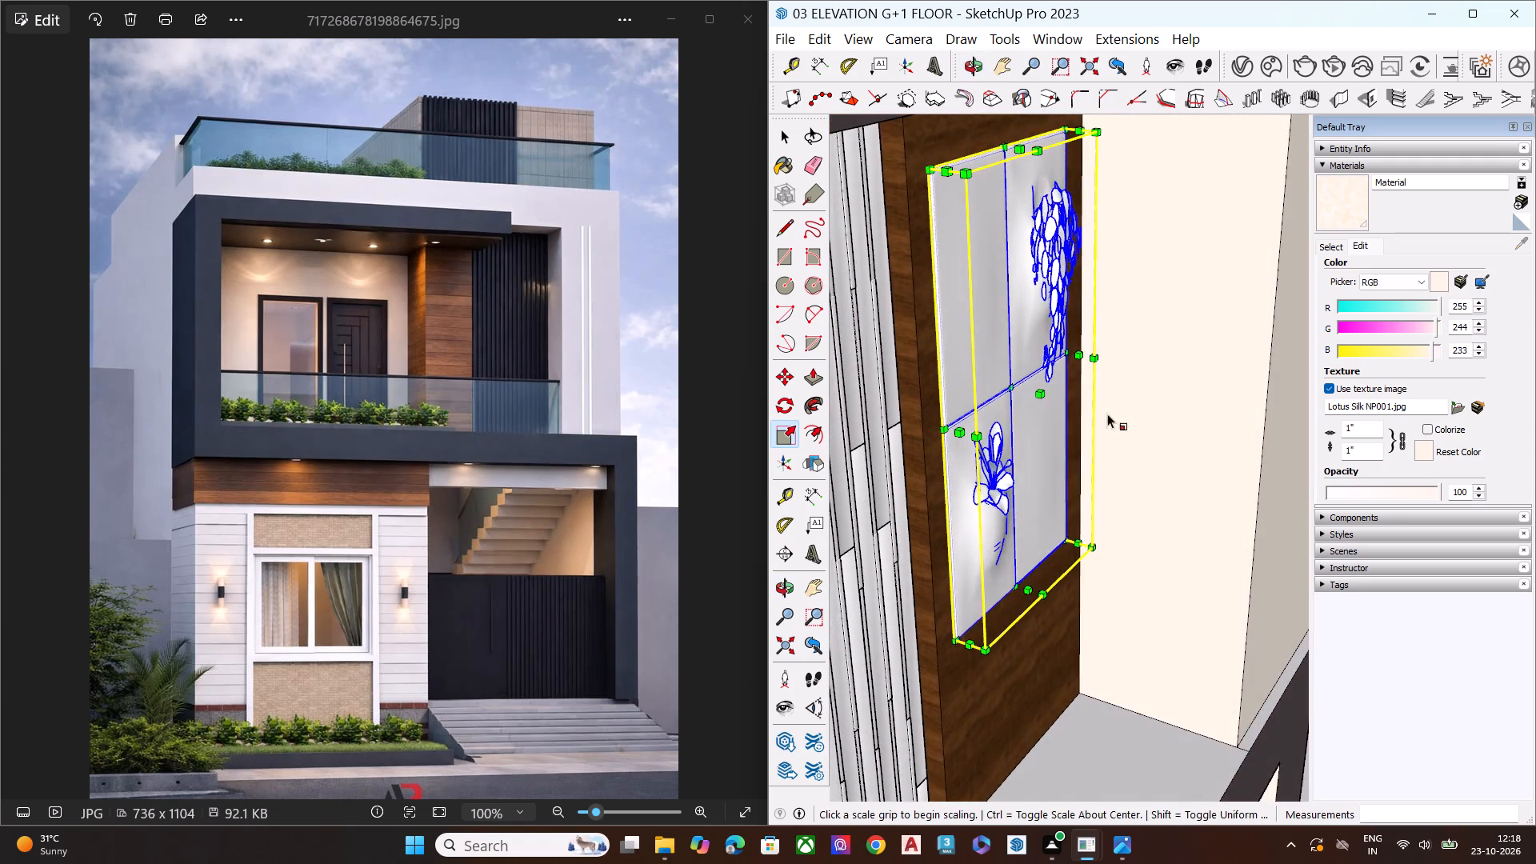
pyautogui.scroll(3, 1083, 406)
pyautogui.scroll(-1, 1064, 404)
pyautogui.moveTo(1031, 390); pyautogui.dragTo(1057, 395)
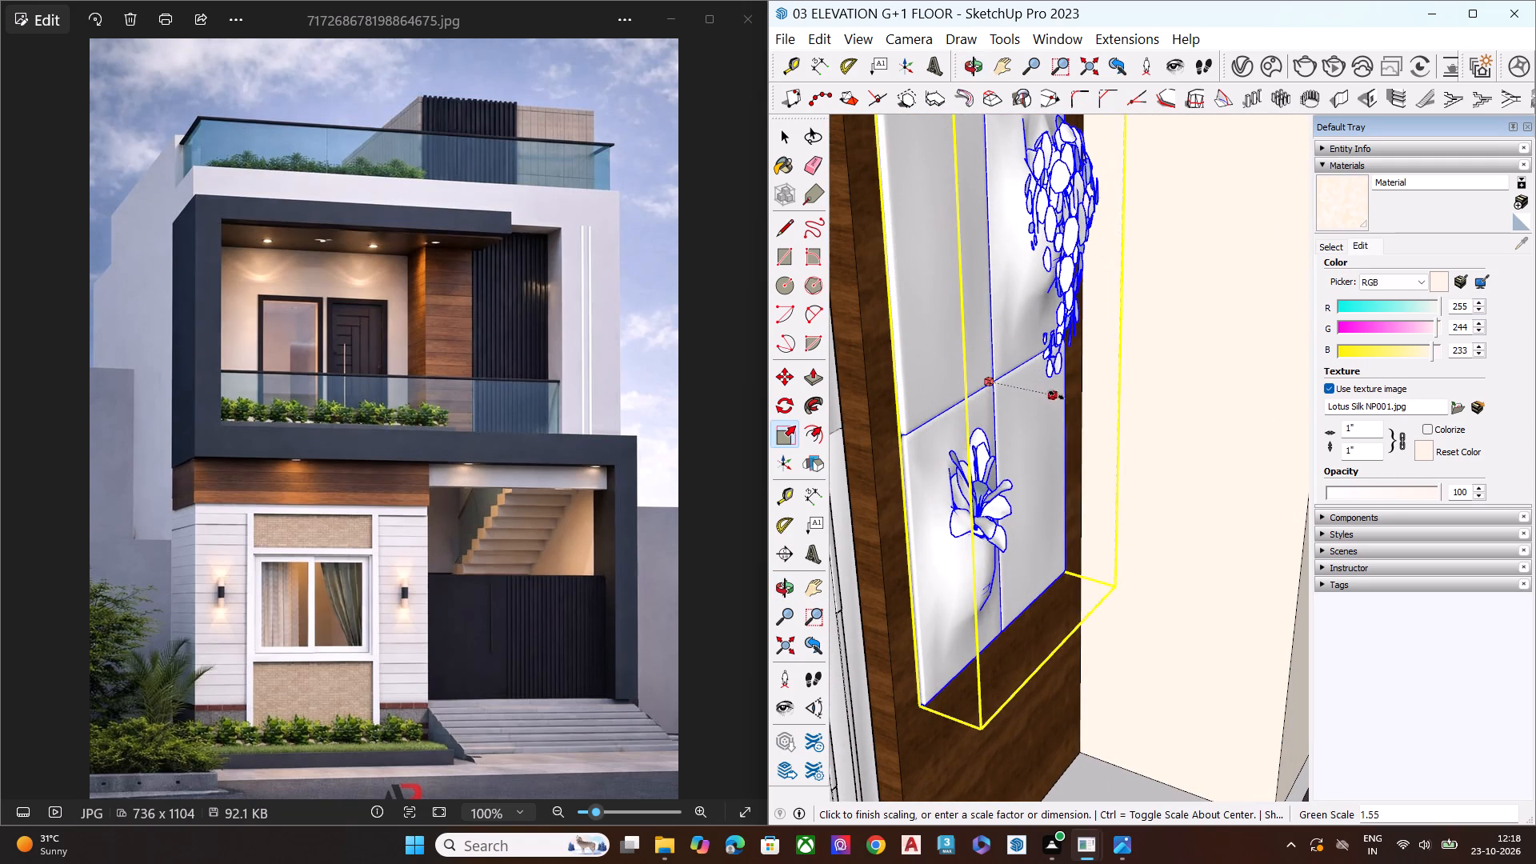
pyautogui.moveTo(1057, 395); pyautogui.dragTo(1083, 407)
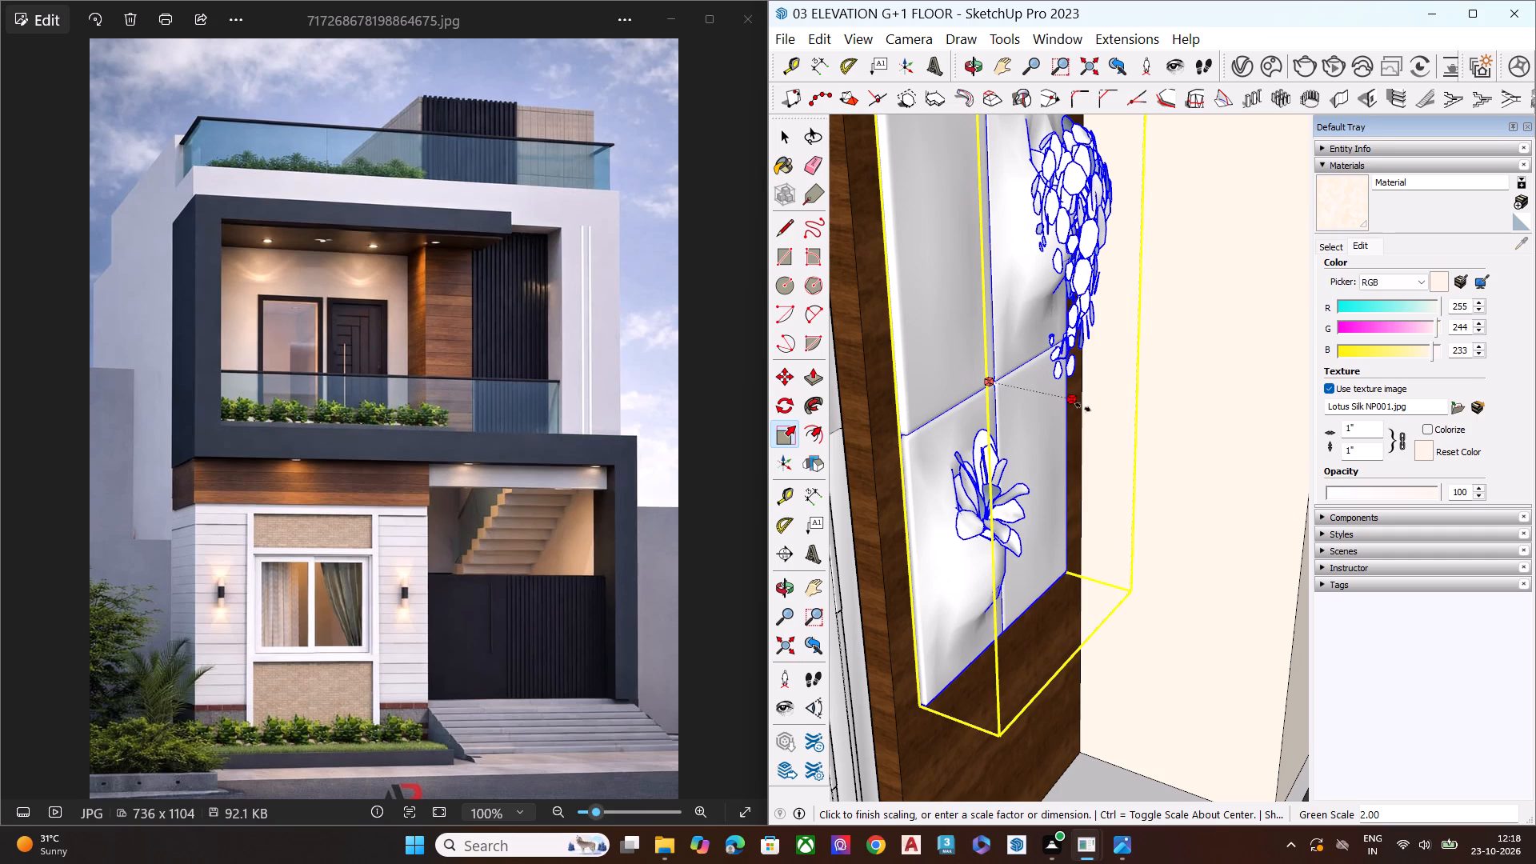
pyautogui.moveTo(1083, 407); pyautogui.dragTo(1085, 410)
pyautogui.scroll(-4, 1013, 381)
pyautogui.scroll(1, 1018, 381)
pyautogui.scroll(-3, 1018, 382)
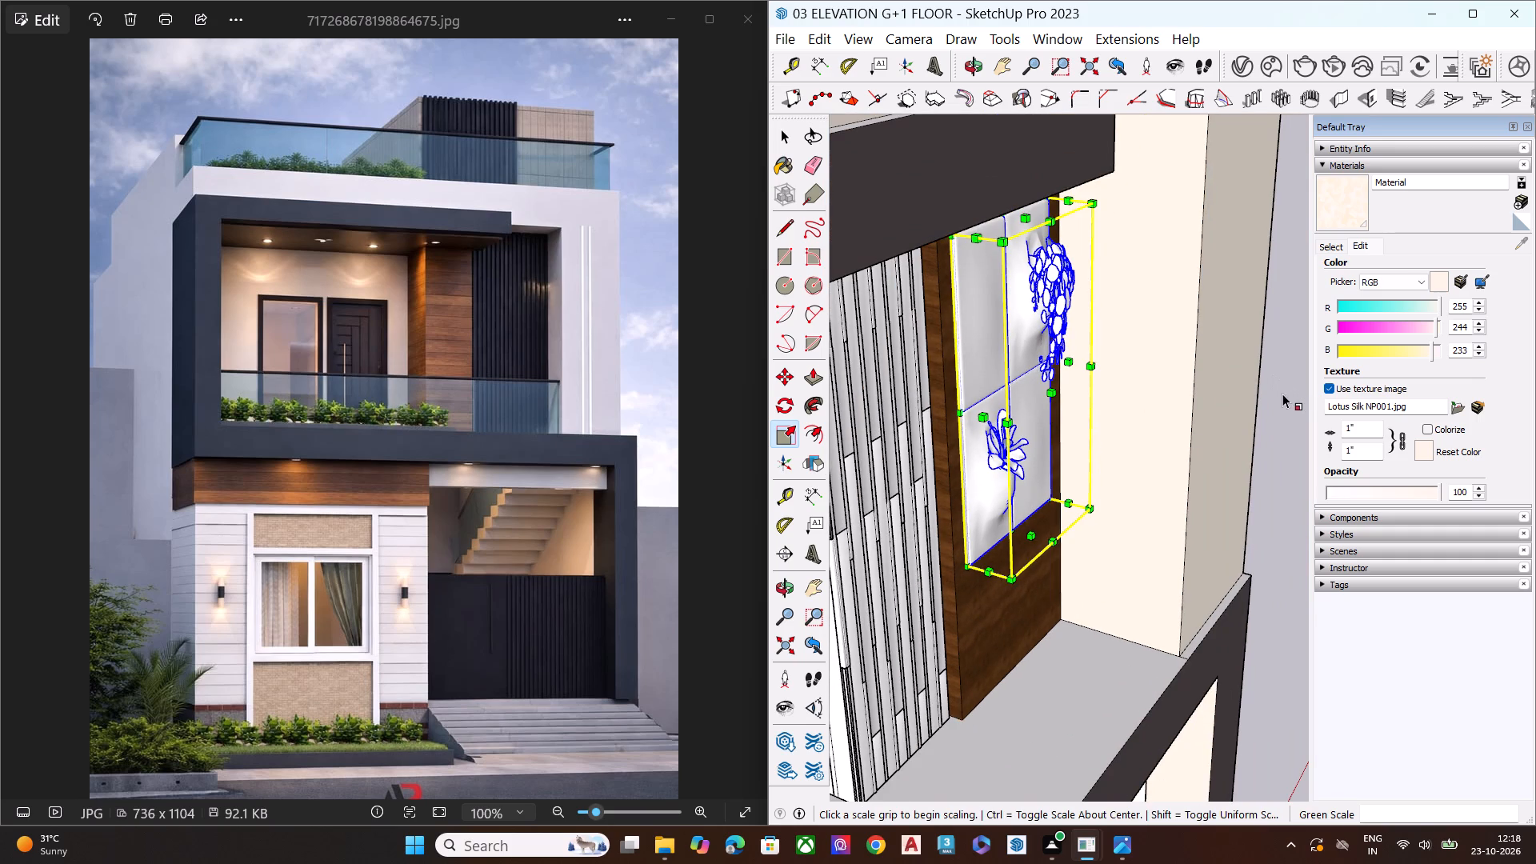
pyautogui.click(1282, 394)
pyautogui.moveTo(1241, 438); pyautogui.dragTo(1238, 340, button='middle')
pyautogui.scroll(1, 1239, 339)
pyautogui.scroll(-5, 1245, 342)
pyautogui.scroll(1, 1262, 350)
pyautogui.scroll(-4, 1263, 352)
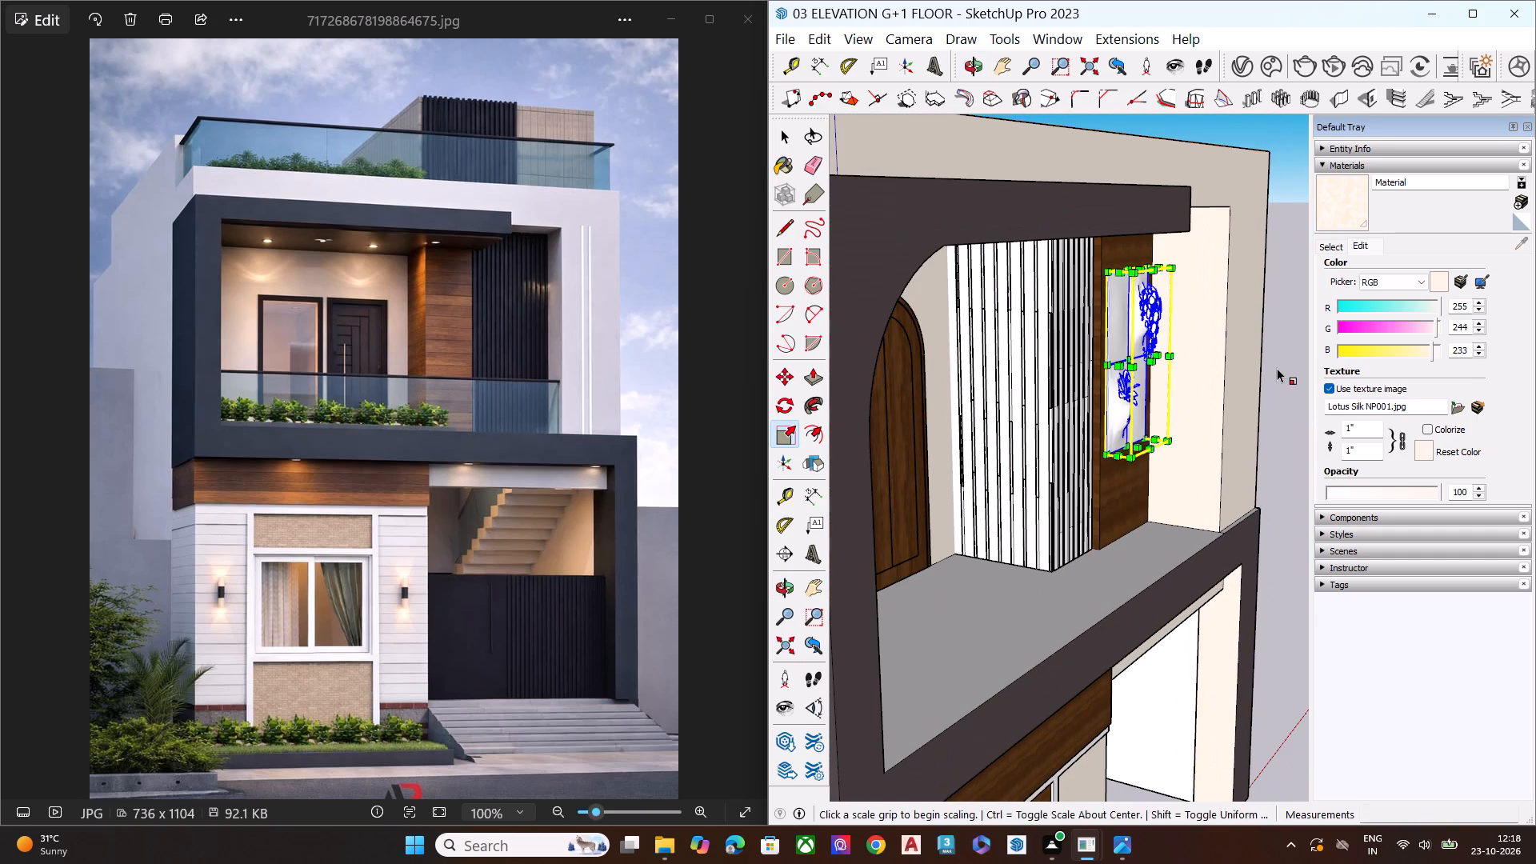
pyautogui.press('space')
pyautogui.press('space')
# Deselect the plant panel and examine its proportions on the upper-floor cladding within the whole front elevation from several angles.
pyautogui.scroll(-4, 1234, 378)
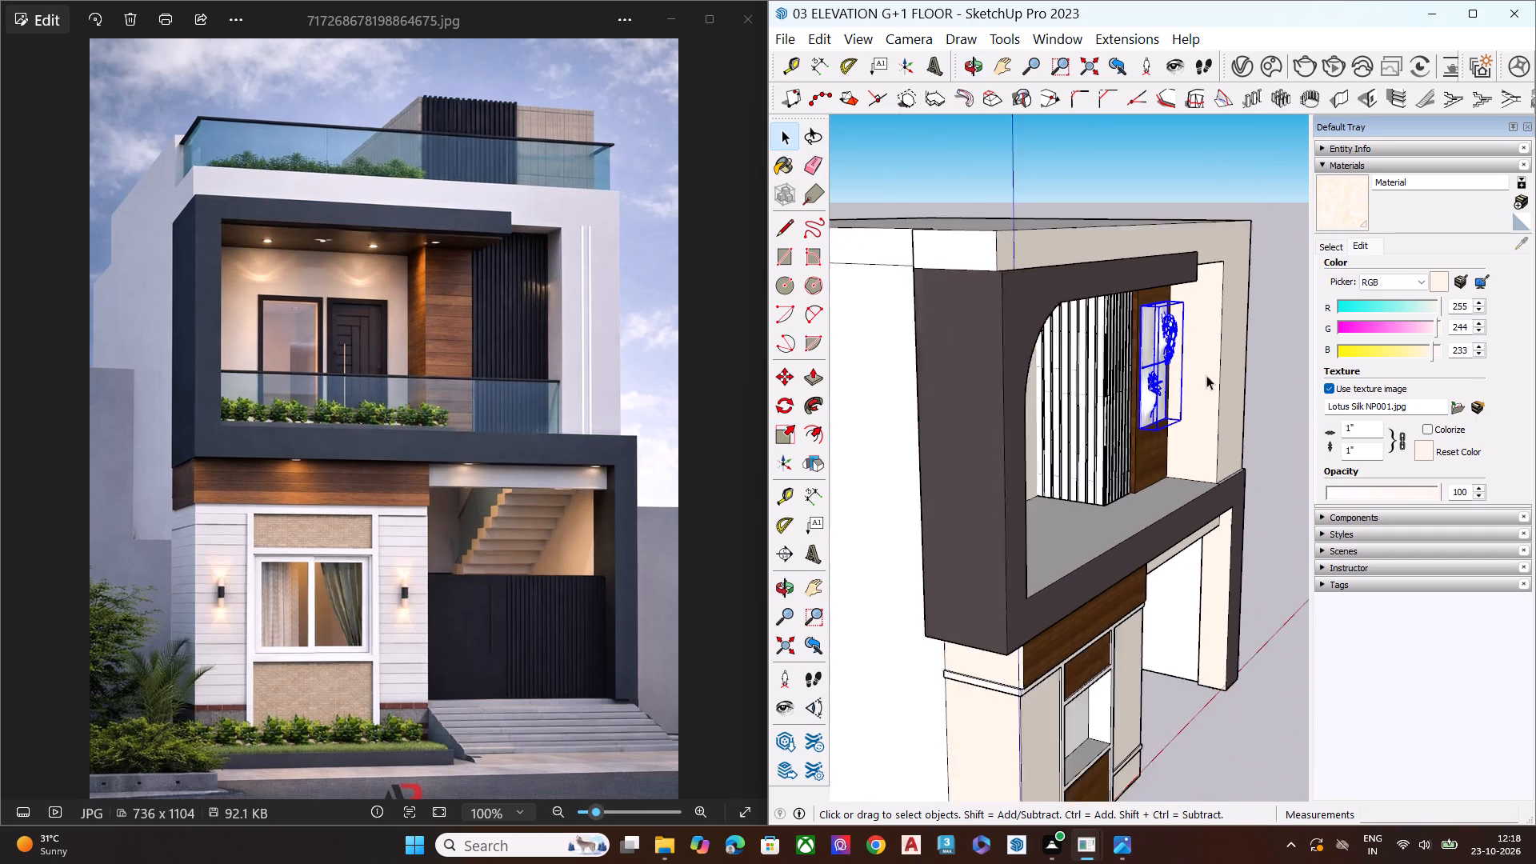
pyautogui.scroll(-1, 1206, 375)
pyautogui.moveTo(1222, 412); pyautogui.dragTo(1191, 272, button='middle')
pyautogui.scroll(1, 1186, 275)
pyautogui.click(1284, 334)
pyautogui.moveTo(1193, 444); pyautogui.dragTo(1174, 558, button='middle')
pyautogui.scroll(1, 1195, 470)
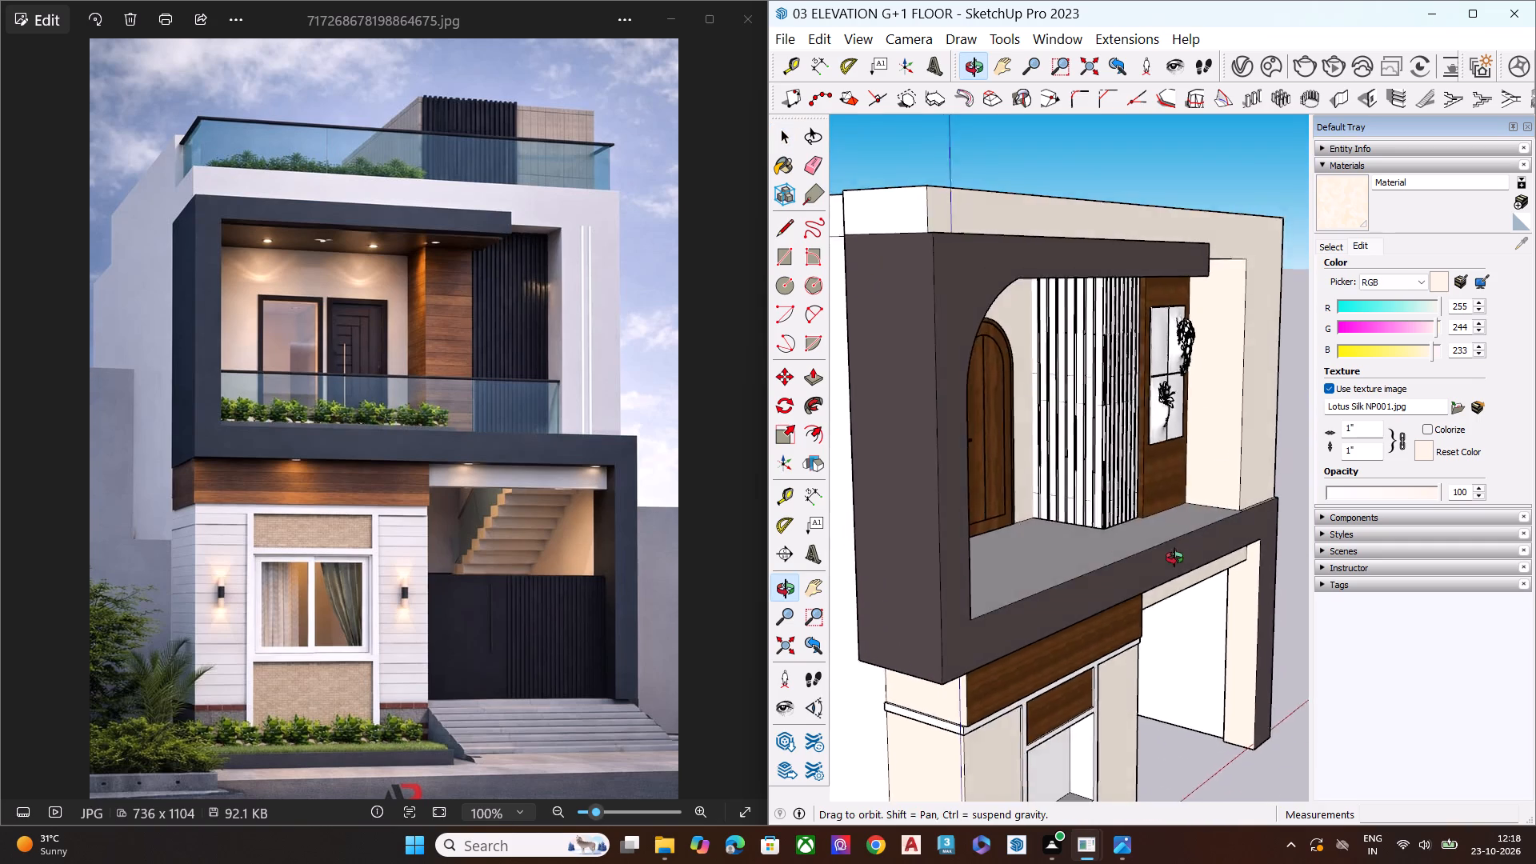
pyautogui.moveTo(1174, 558); pyautogui.dragTo(989, 536, button='middle')
pyautogui.scroll(-2, 1100, 421)
pyautogui.scroll(1, 1102, 419)
pyautogui.scroll(-1, 1107, 423)
pyautogui.moveTo(1073, 465); pyautogui.dragTo(1132, 386, button='middle')
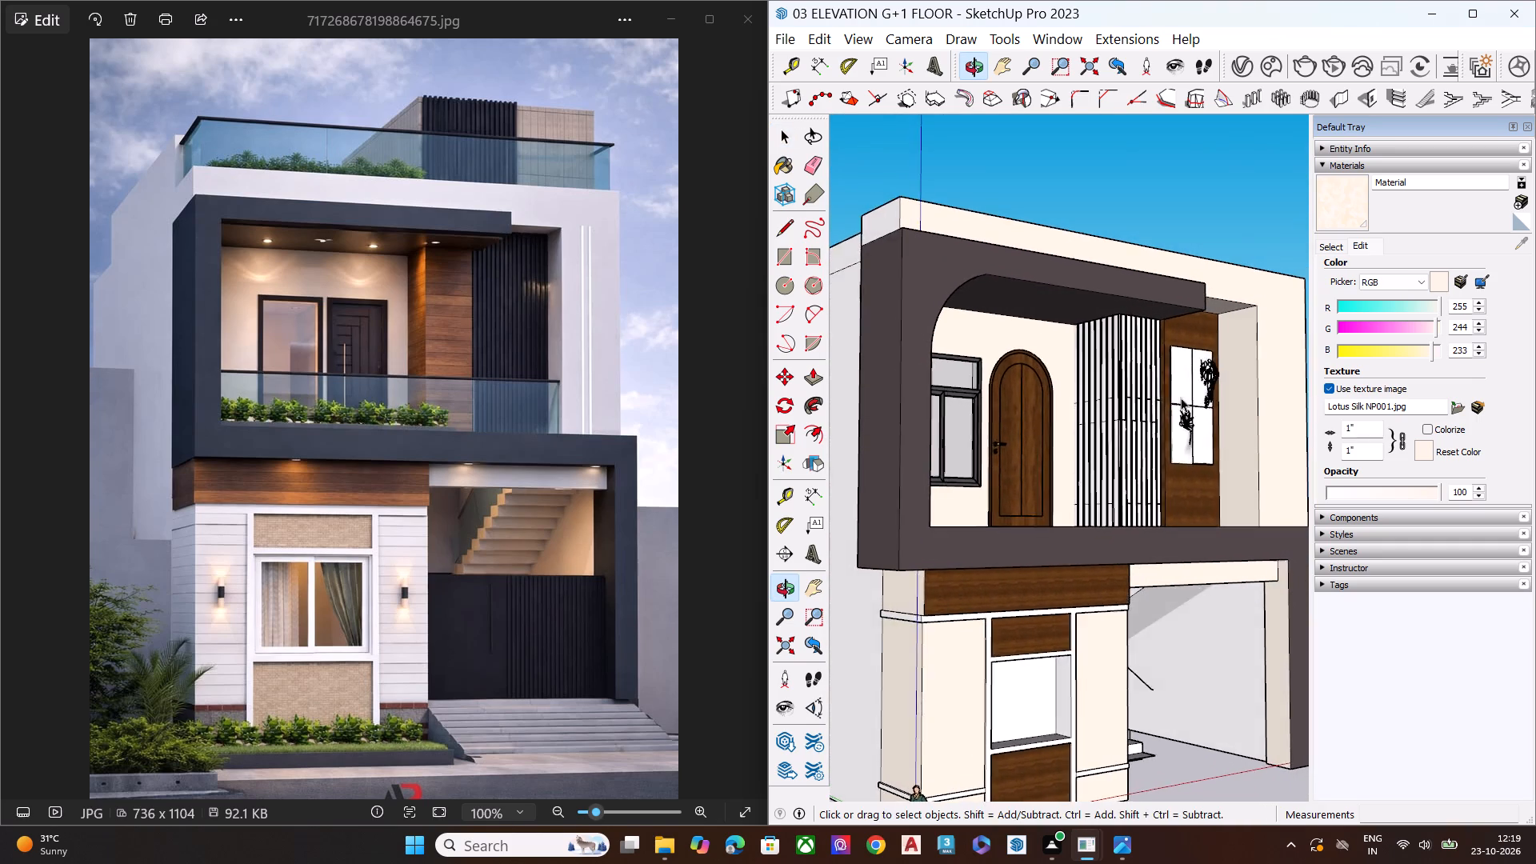
pyautogui.scroll(6, 1210, 393)
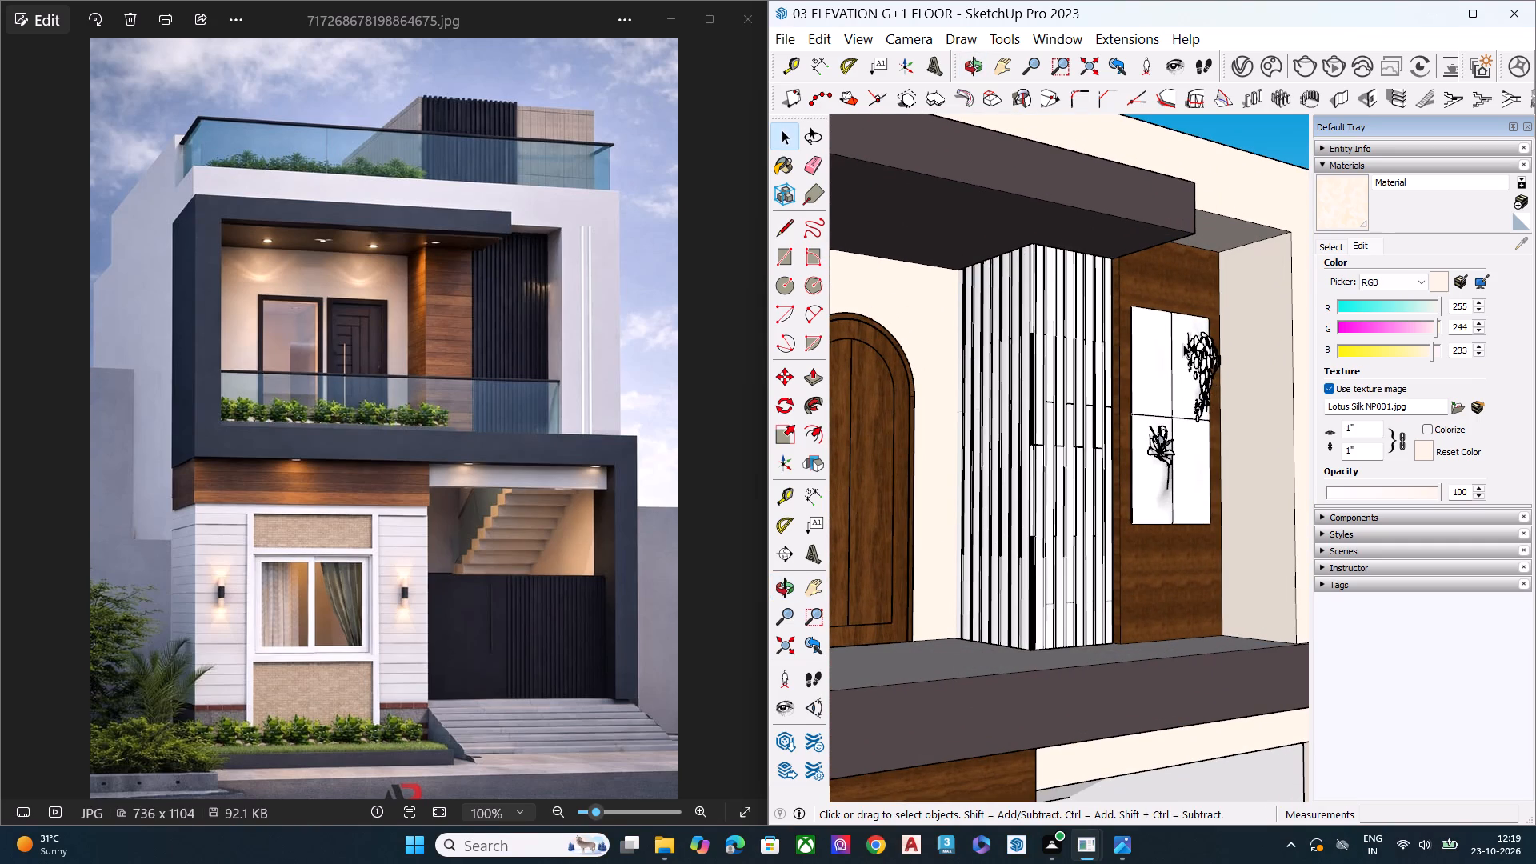
pyautogui.scroll(-9, 1075, 350)
pyautogui.moveTo(1050, 410); pyautogui.dragTo(1123, 462, button='middle')
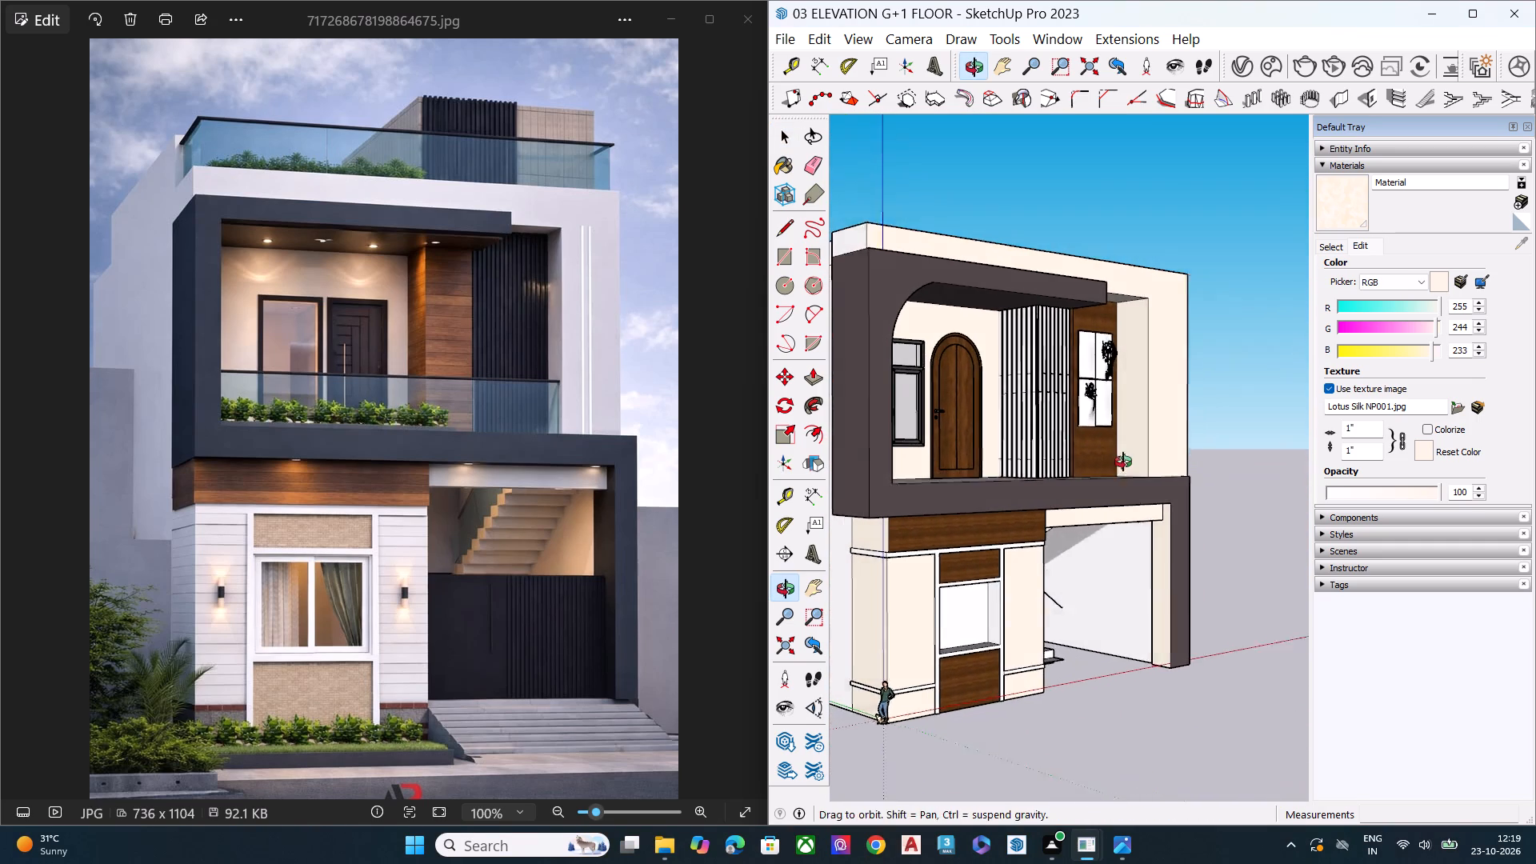
pyautogui.moveTo(1123, 462); pyautogui.dragTo(1126, 462, button='middle')
# Open the Chaos Cosmos browser from the V-Ray Asset Editor and show the downloaded 3D Models included in my plan.
pyautogui.click(1246, 70)
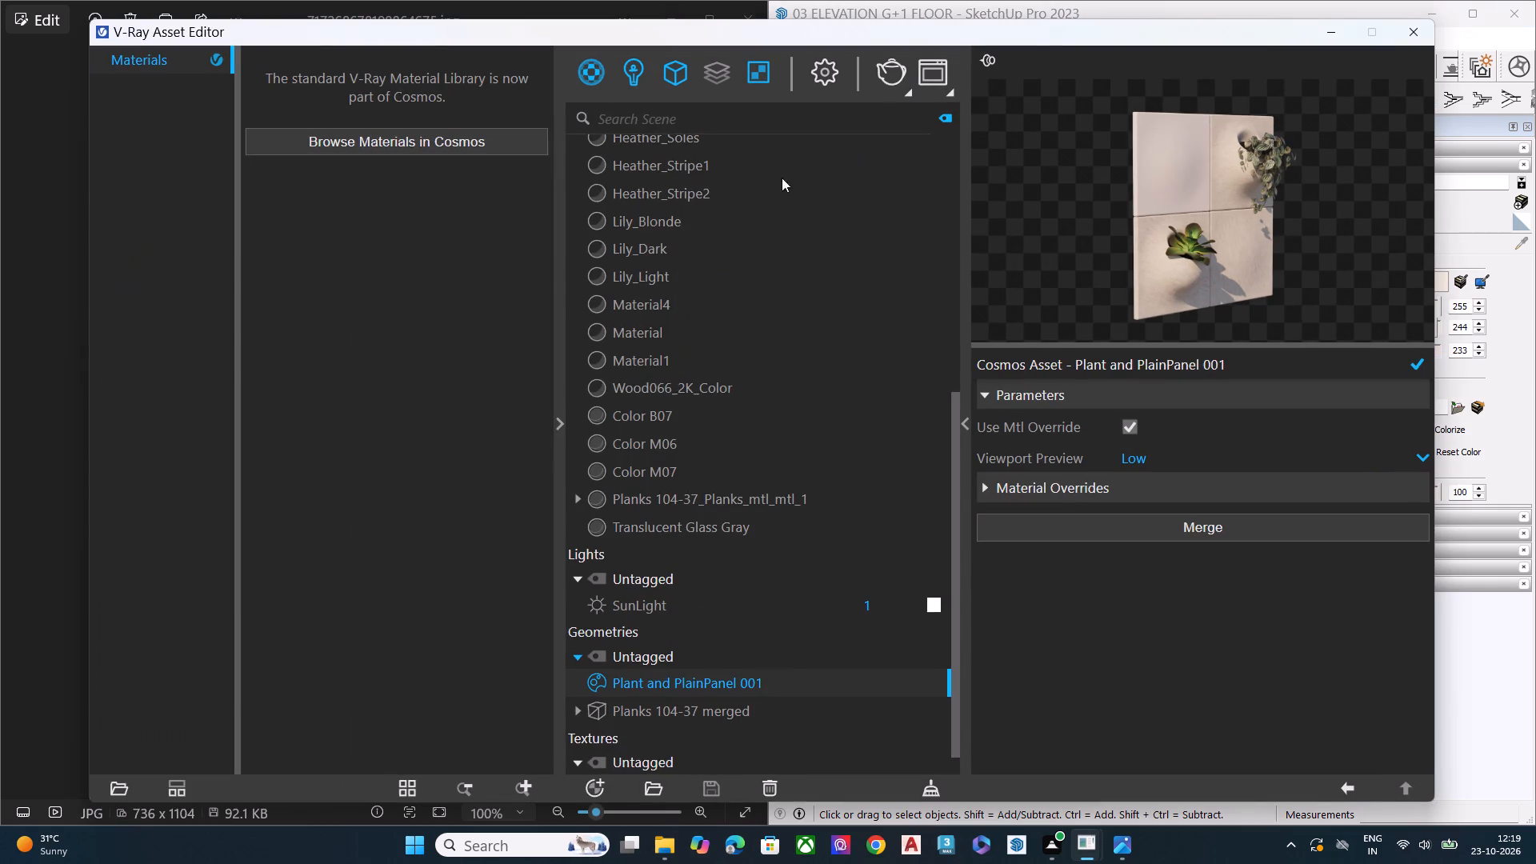
pyautogui.click(488, 130)
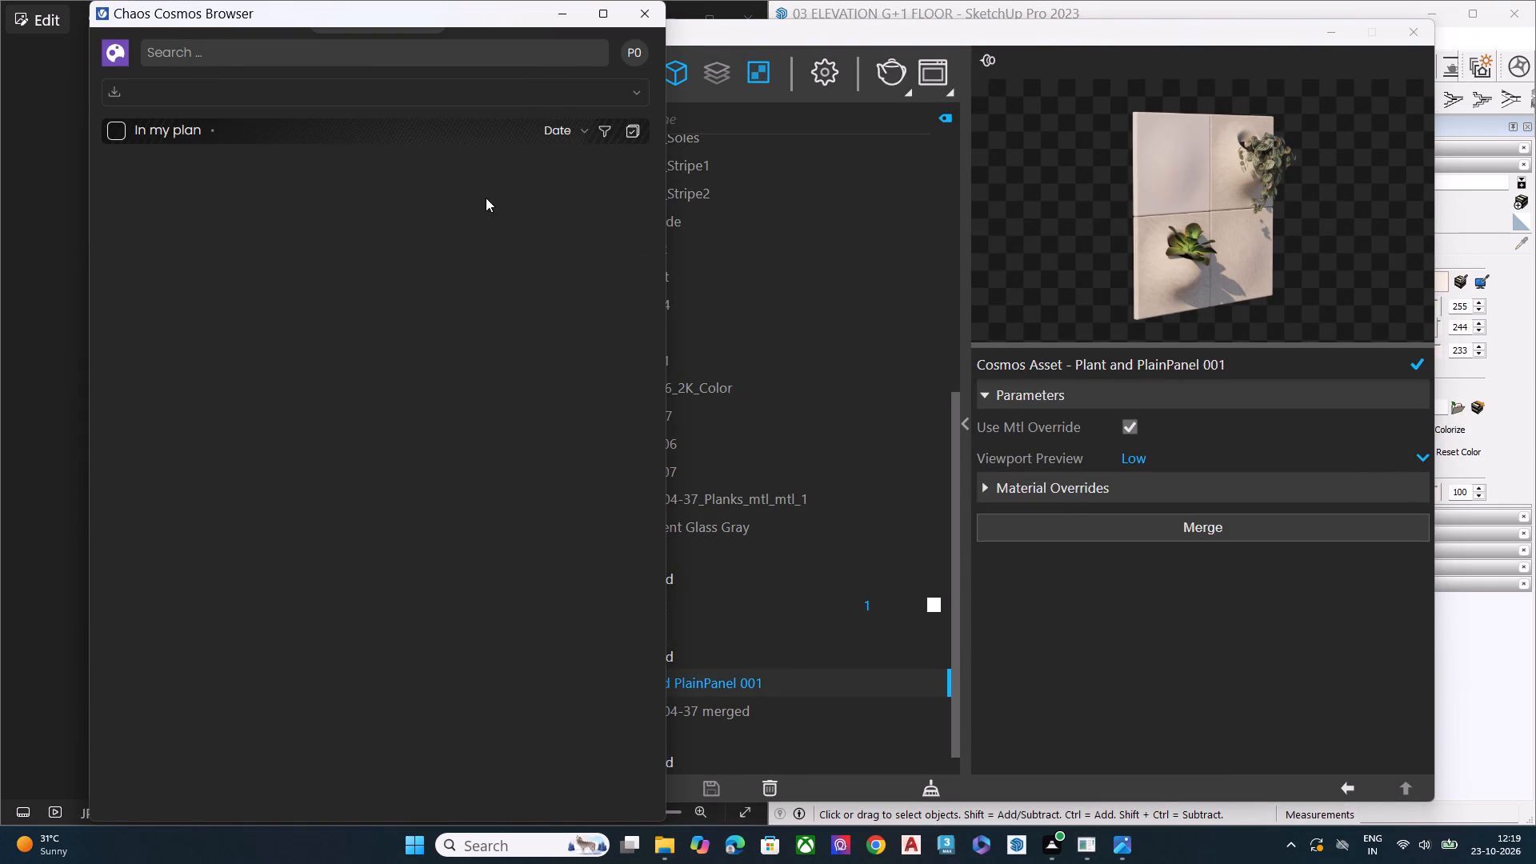
pyautogui.click(366, 130)
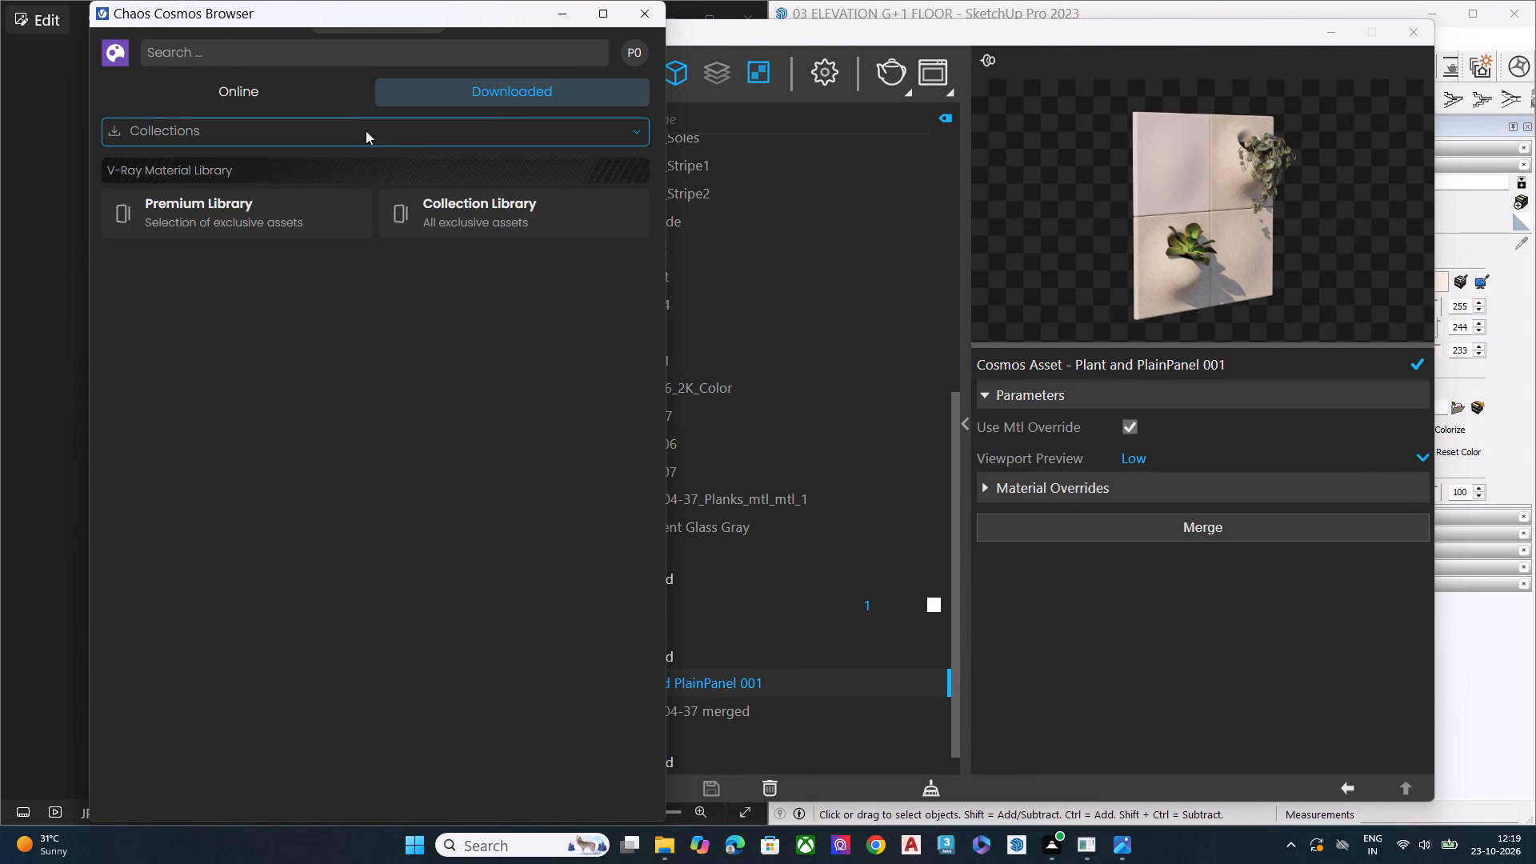
pyautogui.click(275, 167)
pyautogui.click(190, 170)
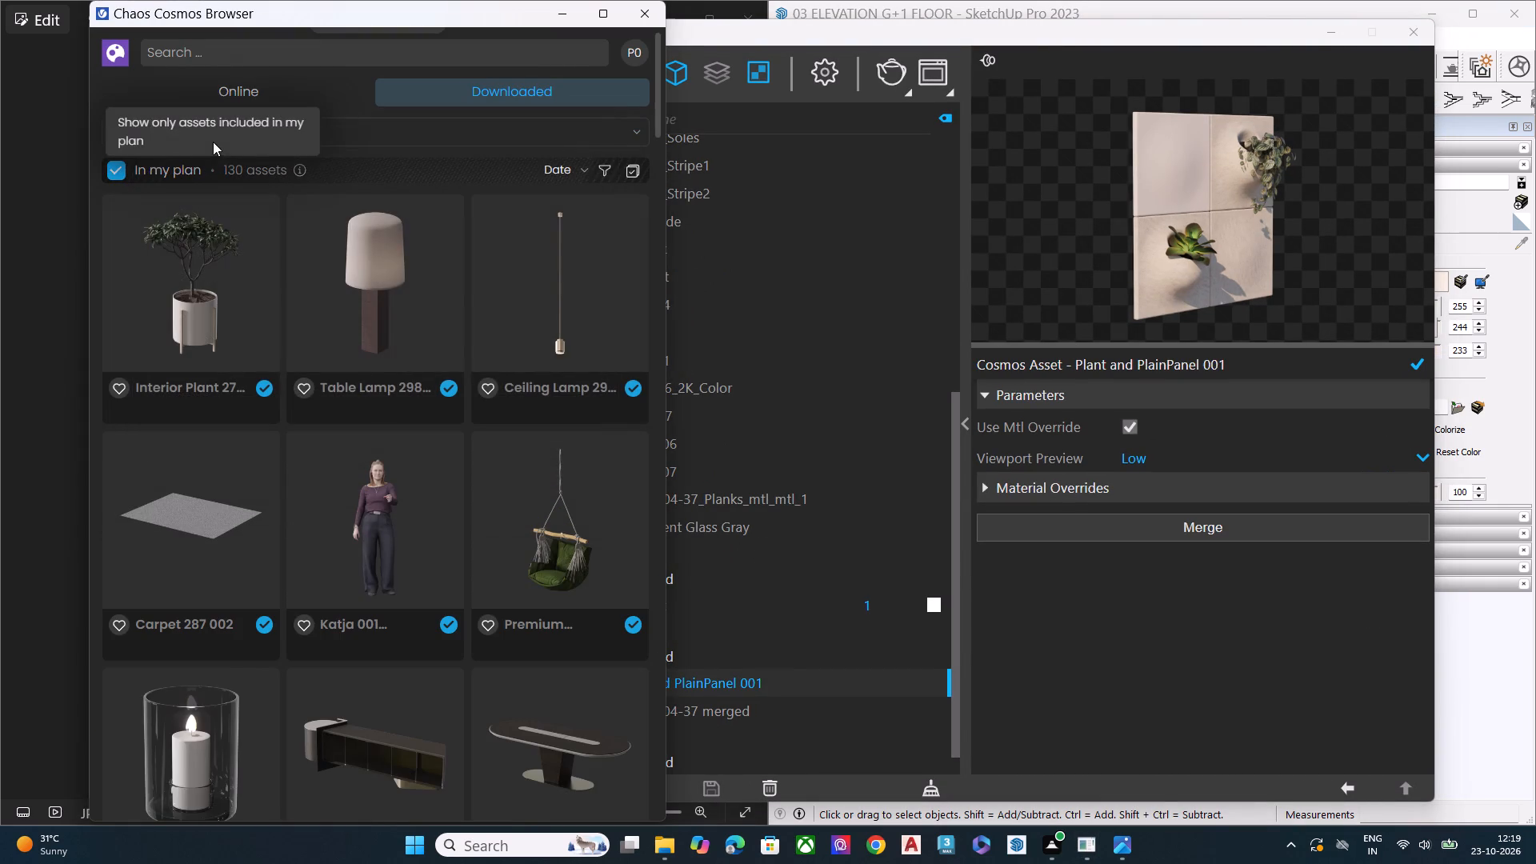
# Browse the downloaded Cosmos 3D models, looking through the furniture, gates and light fixtures for assets suited to the elevation.
pyautogui.scroll(-6, 530, 398)
pyautogui.scroll(4, 515, 391)
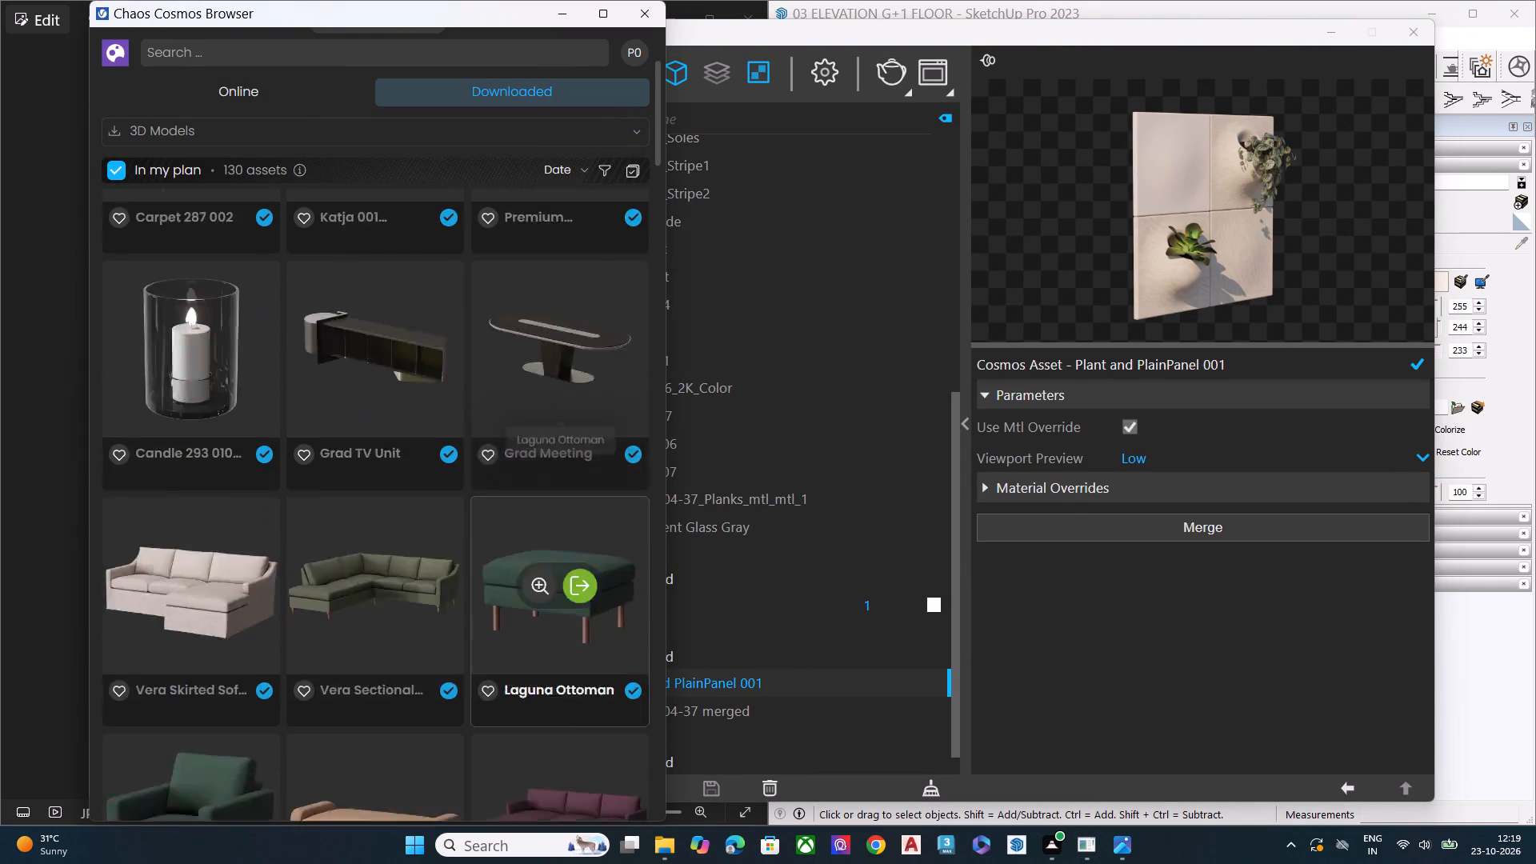
pyautogui.scroll(2, 515, 391)
pyautogui.scroll(-4, 515, 391)
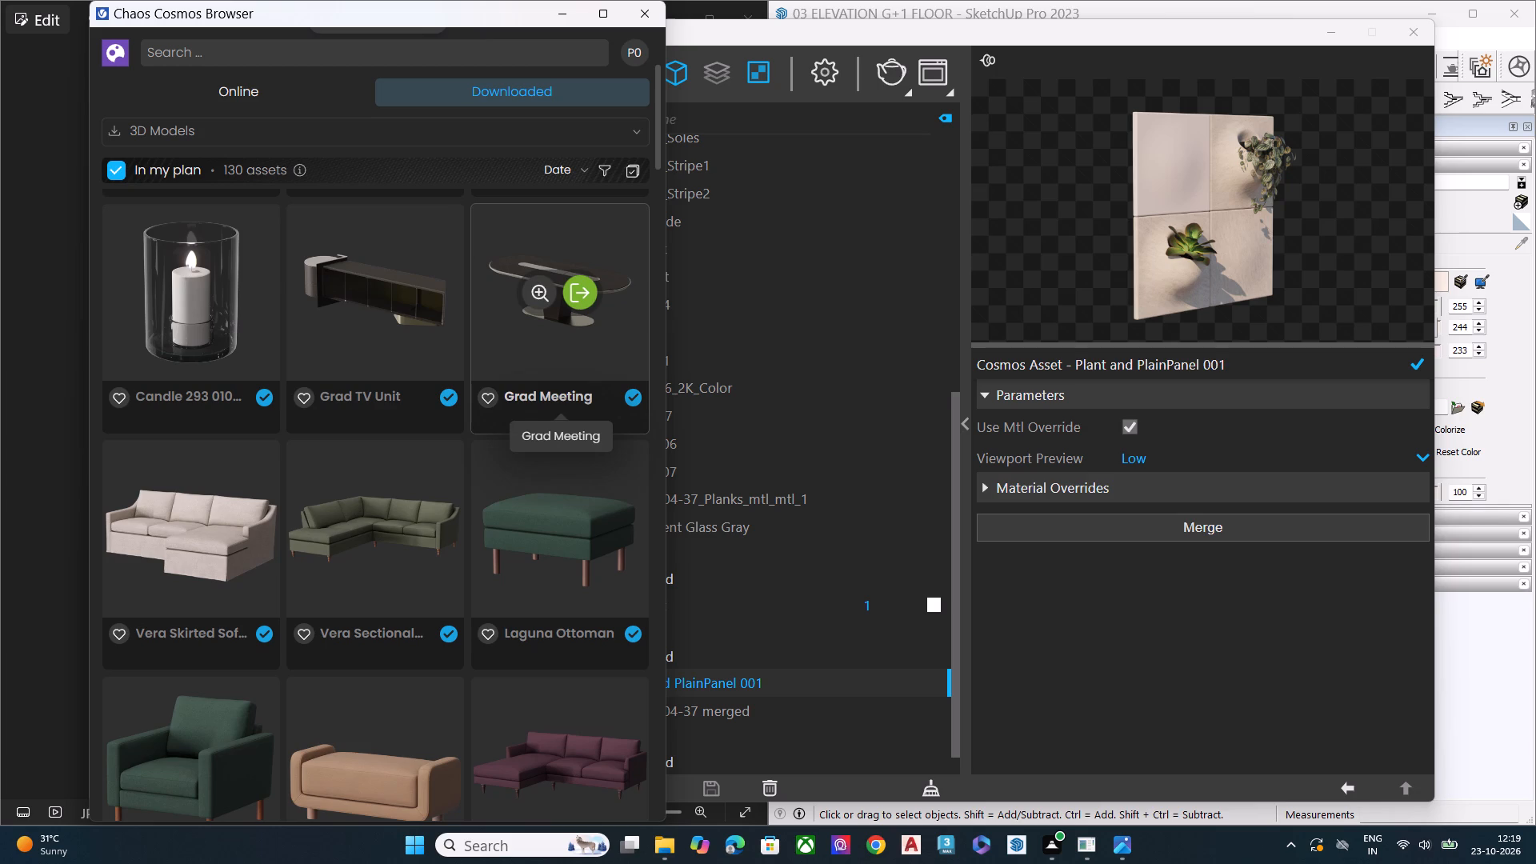
pyautogui.scroll(-2, 395, 418)
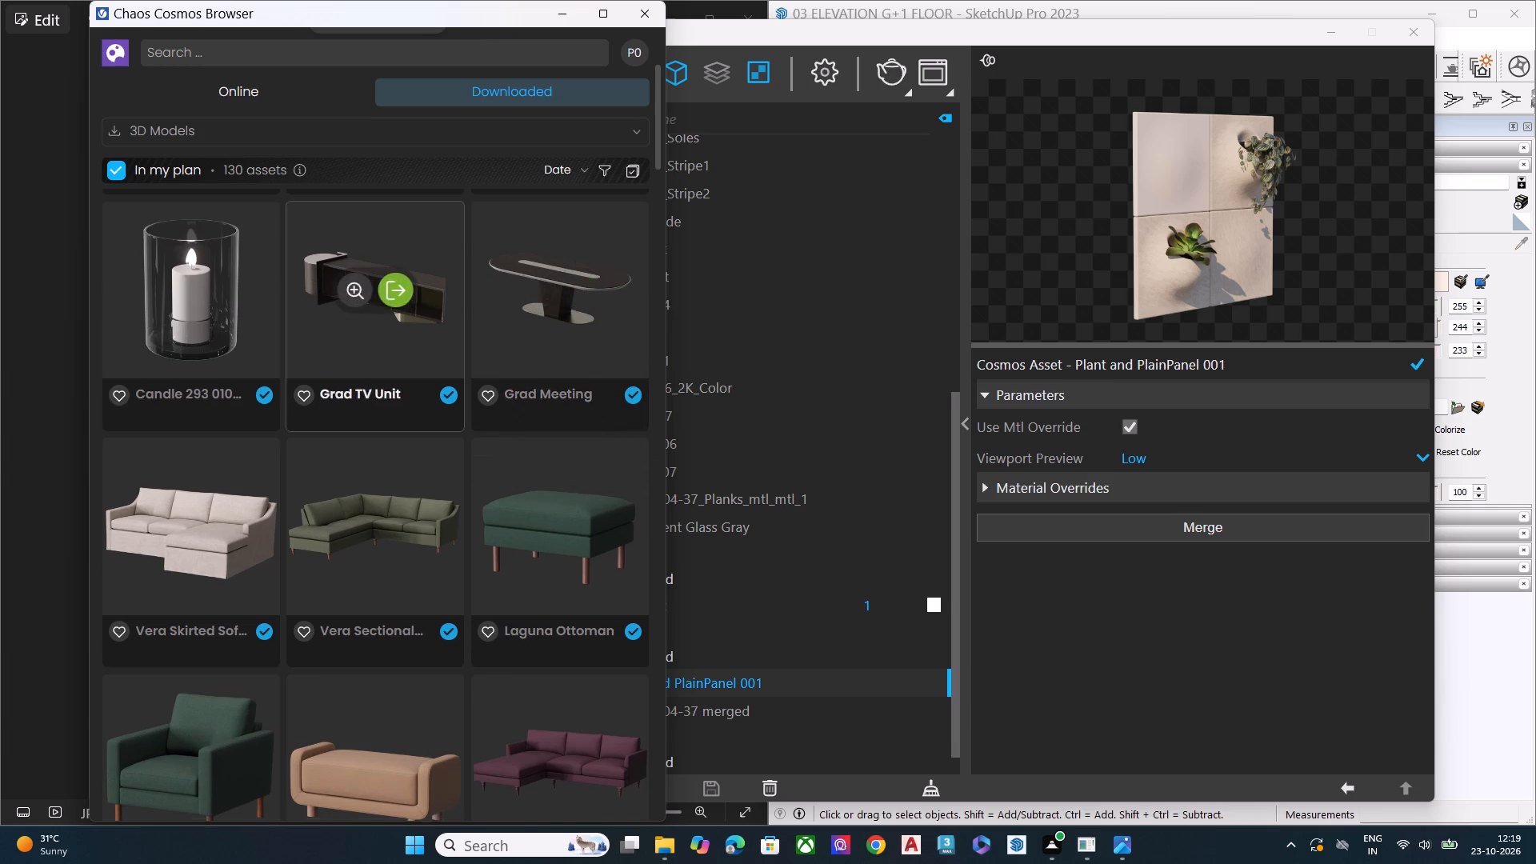
pyautogui.scroll(-7, 398, 423)
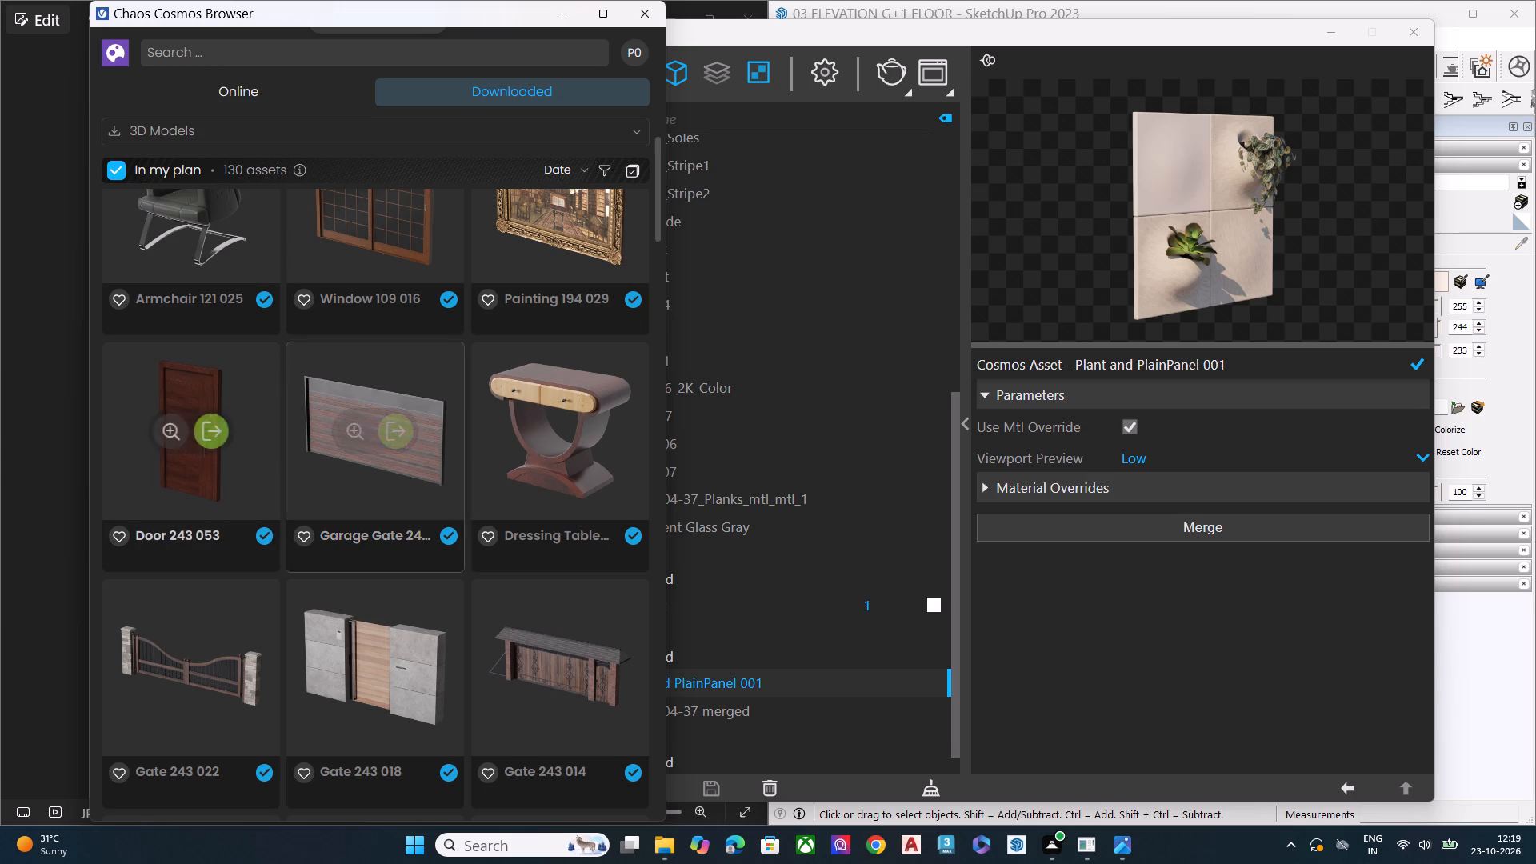
pyautogui.scroll(-13, 458, 454)
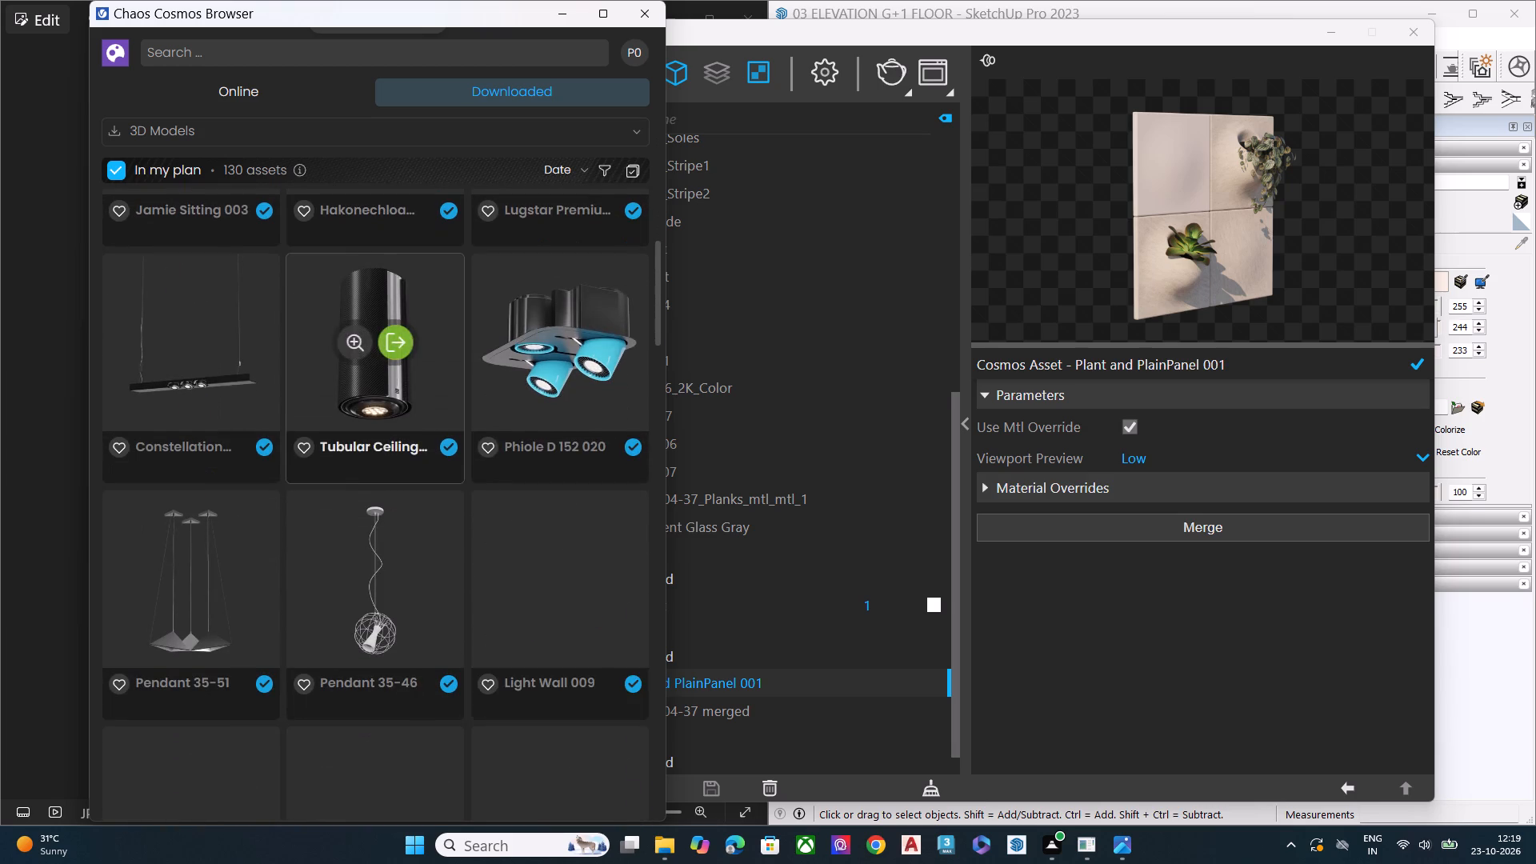
pyautogui.scroll(-5, 469, 454)
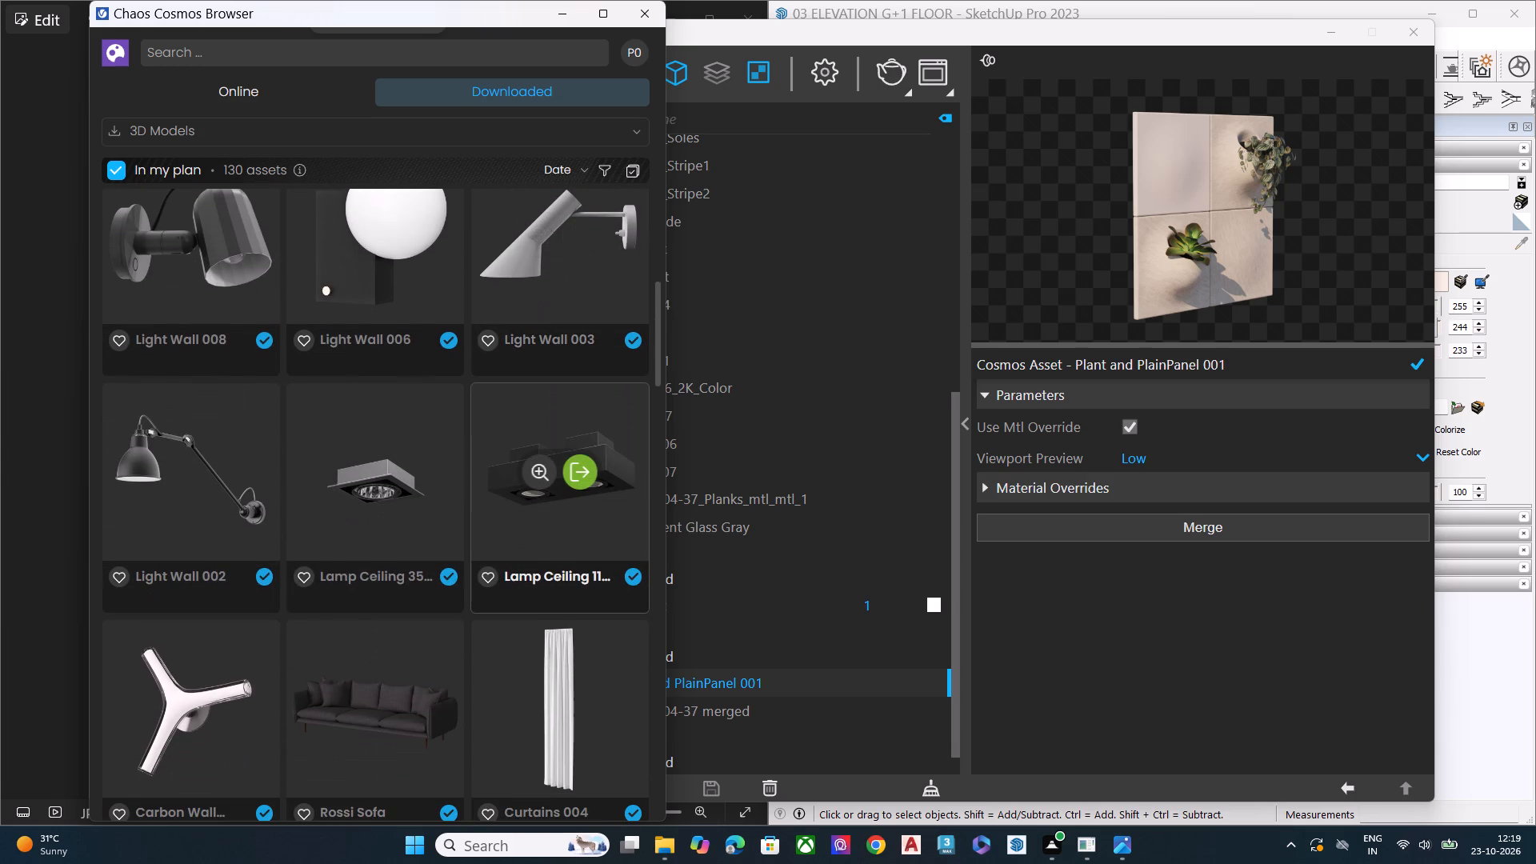
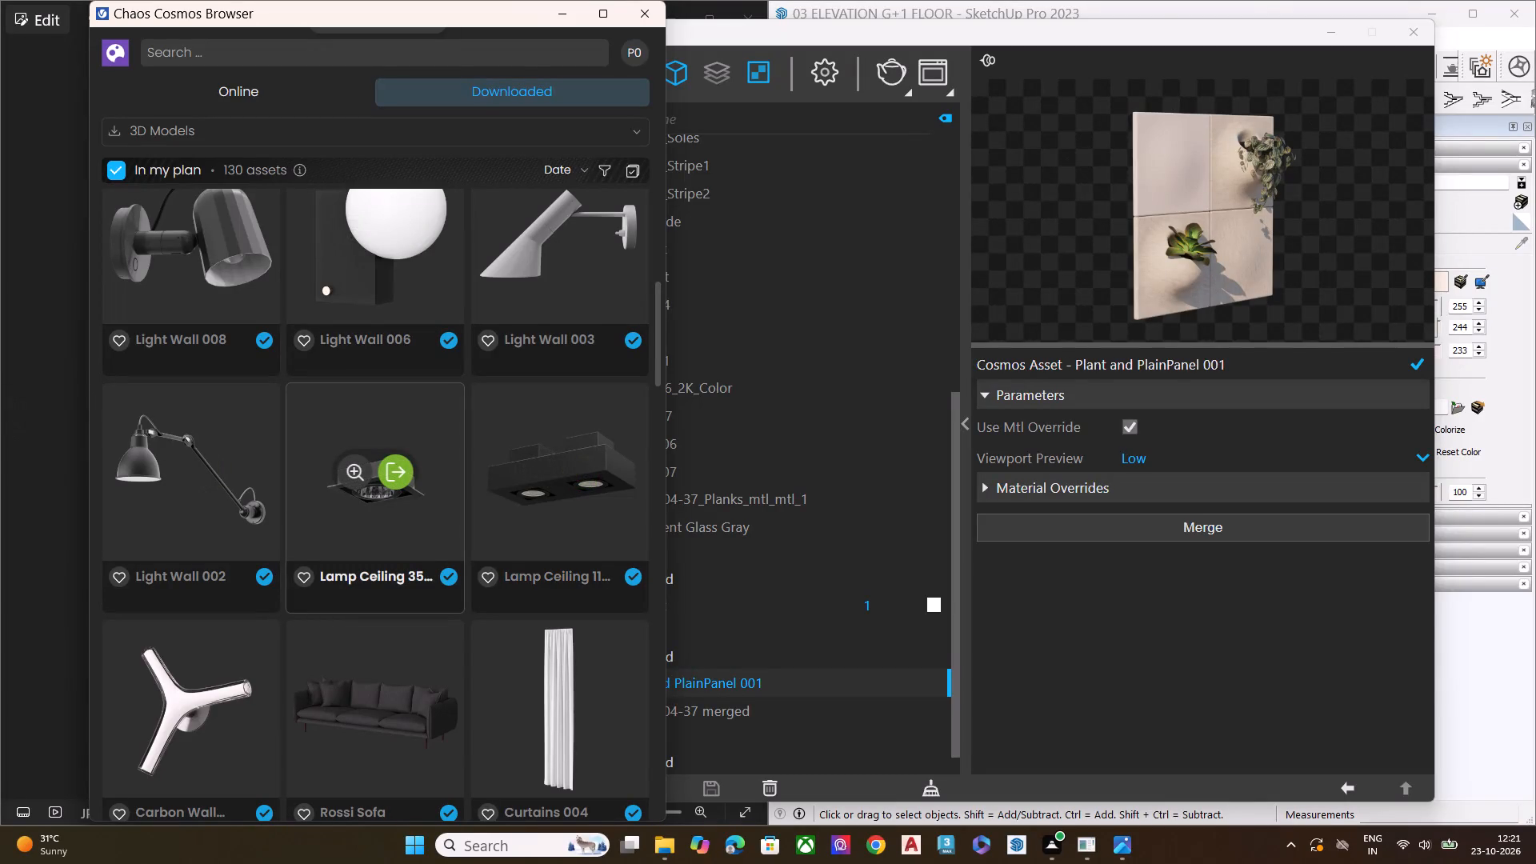
# Import the Potted Plant 15 model from the downloaded Cosmos 3D models and put the V-Ray Asset Editor away.
pyautogui.scroll(-4, 372, 451)
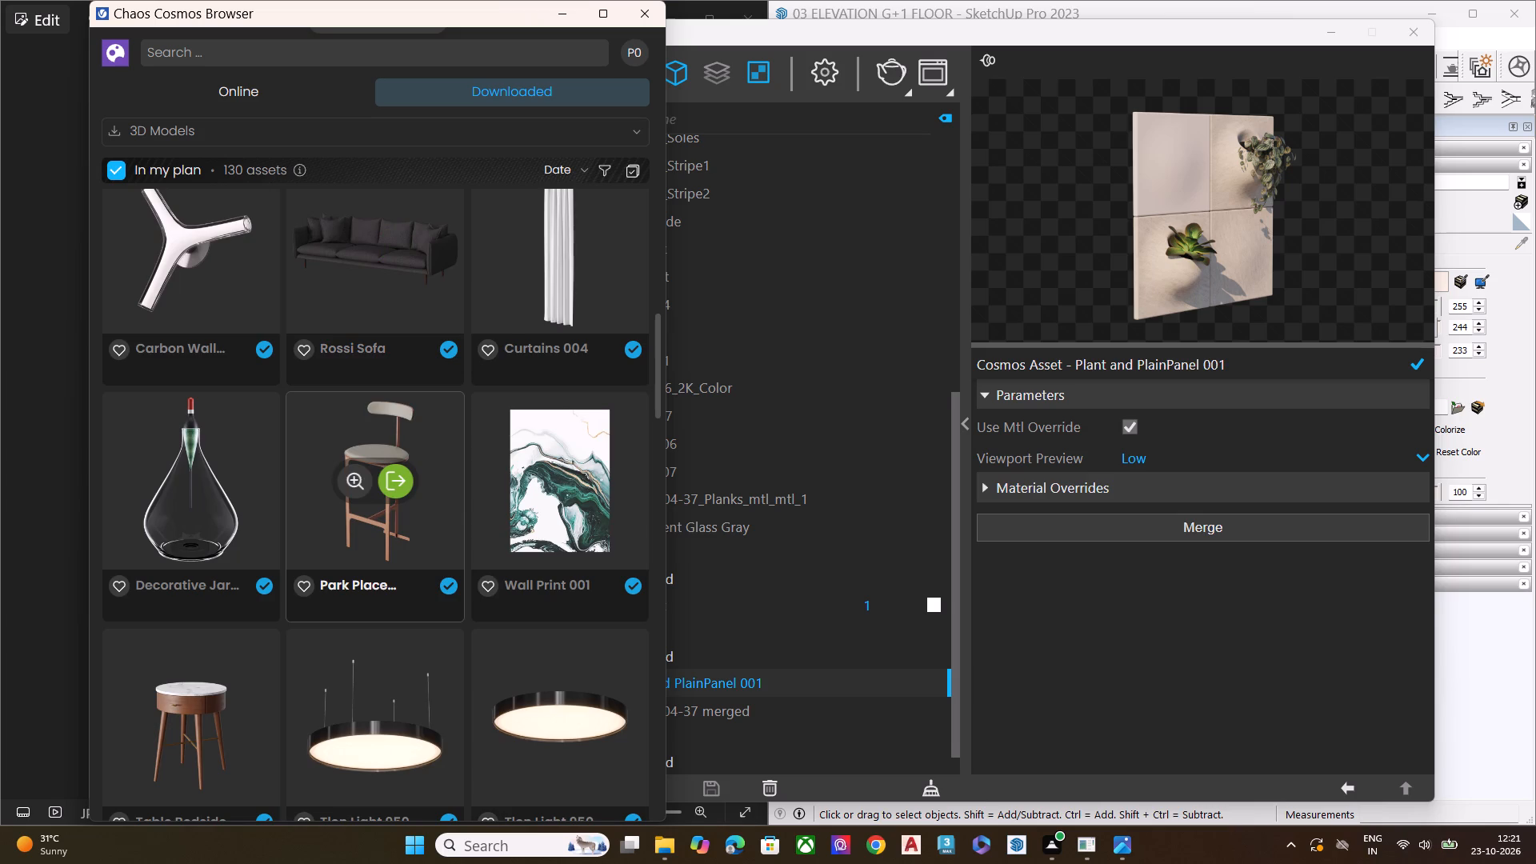
pyautogui.scroll(-5, 381, 493)
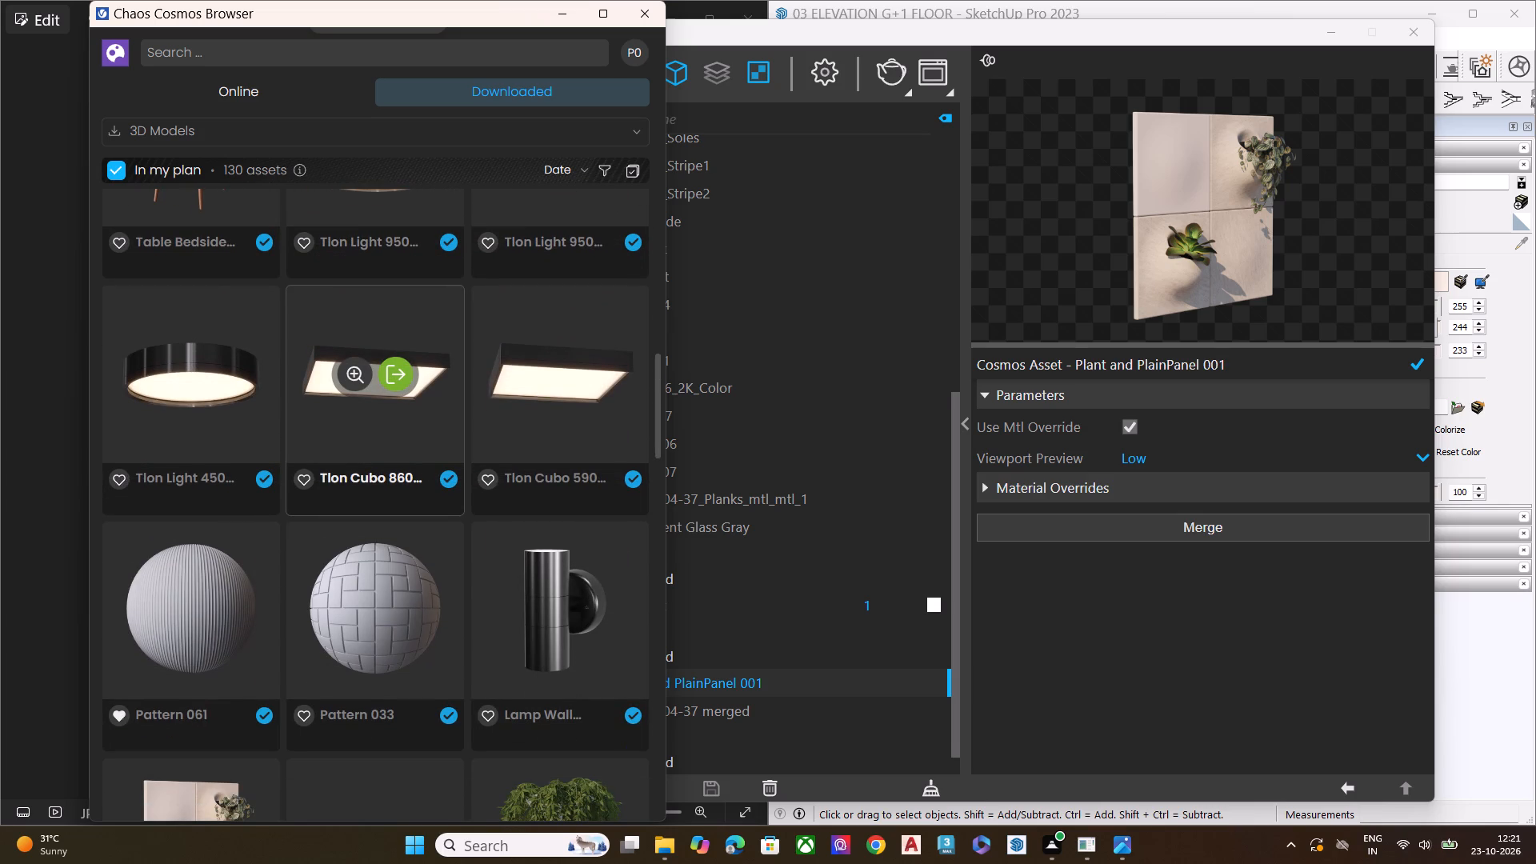
pyautogui.scroll(-2, 530, 595)
pyautogui.scroll(-4, 493, 541)
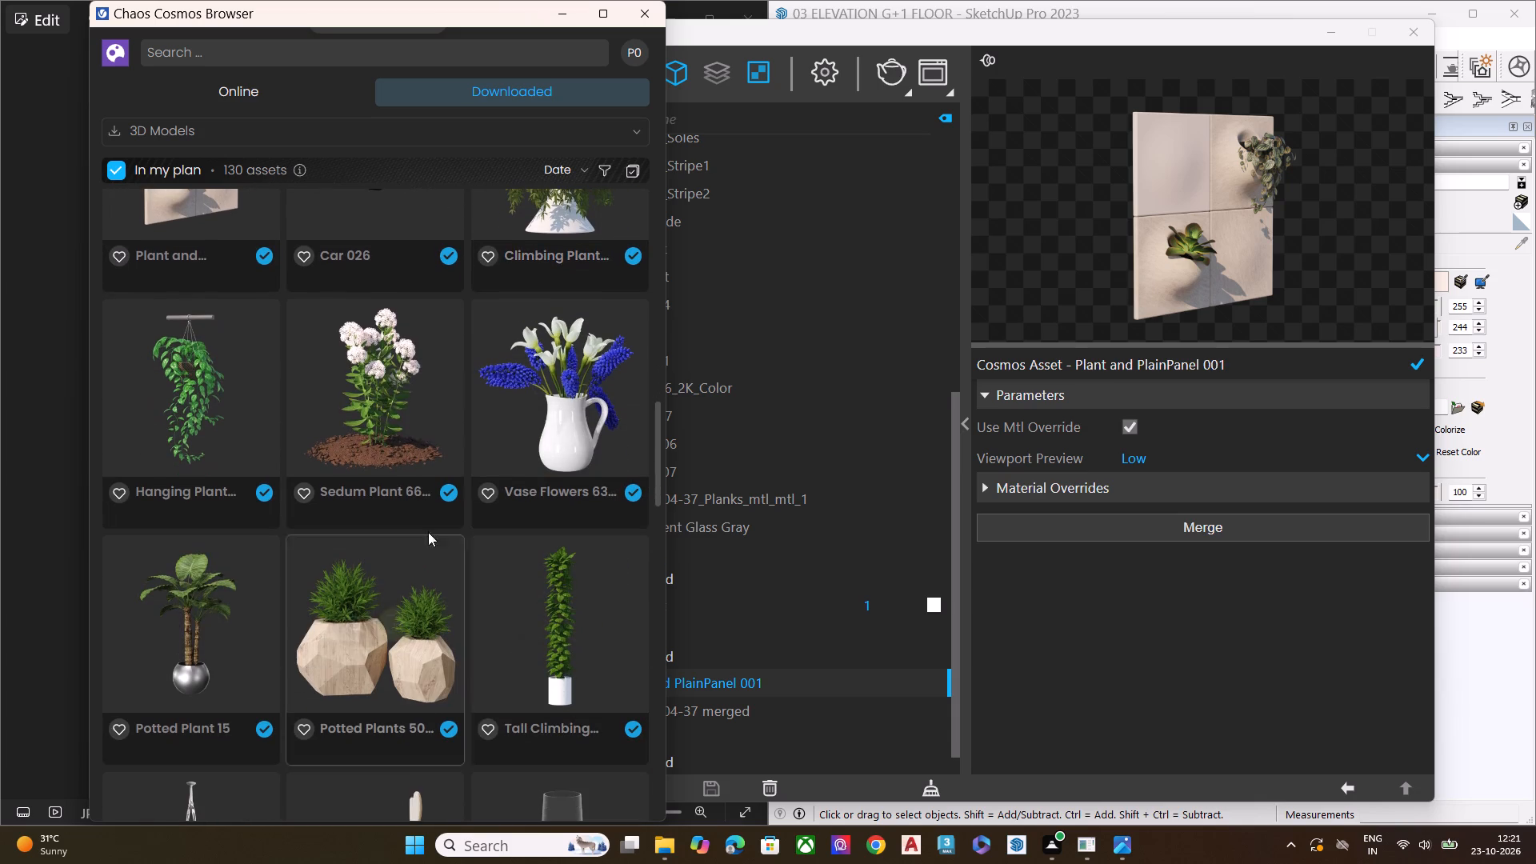
pyautogui.scroll(-5, 534, 503)
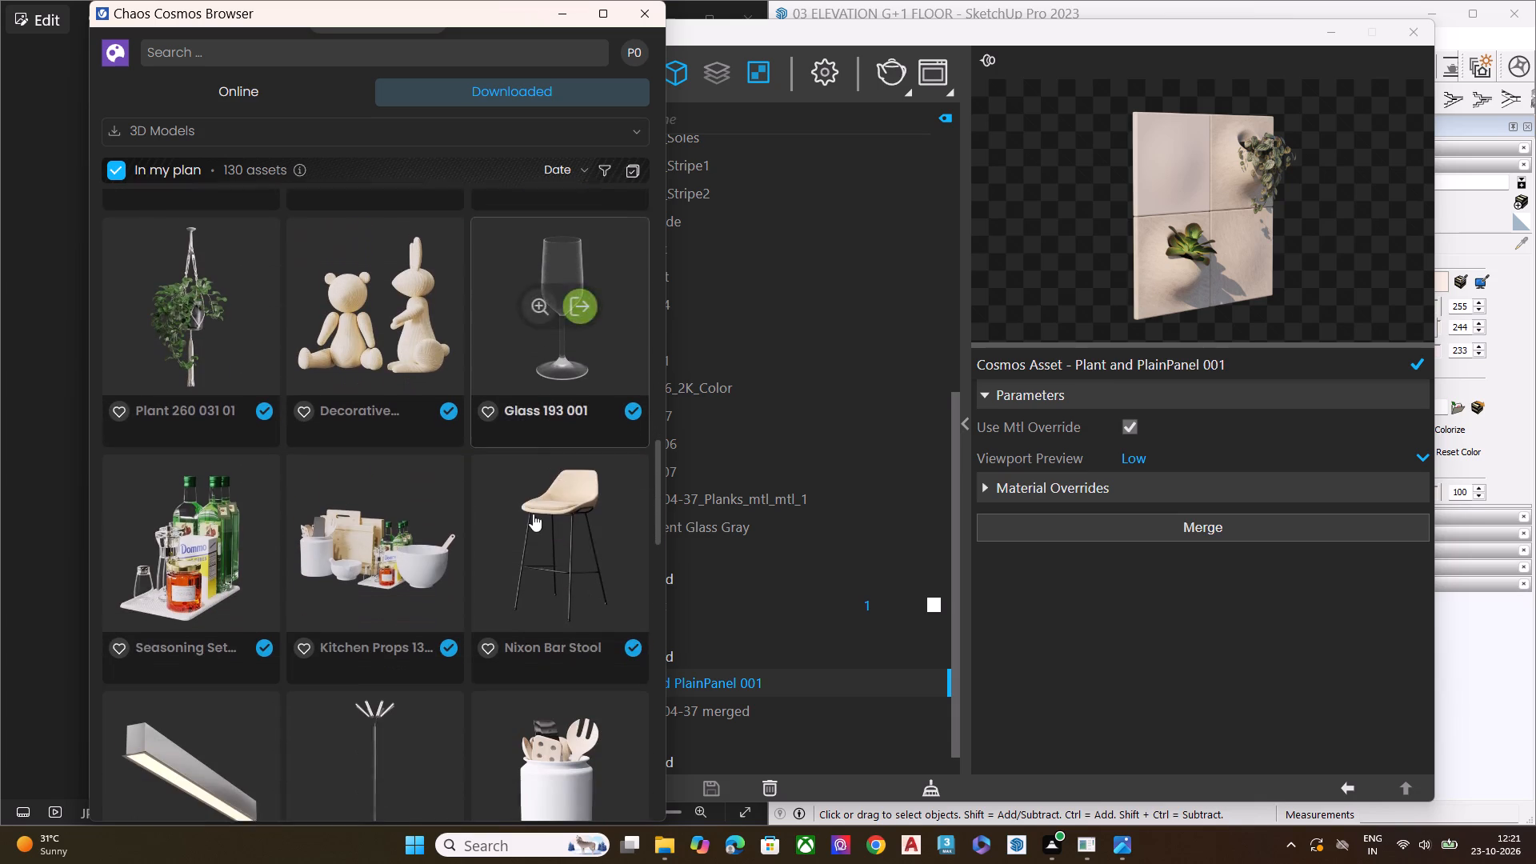
pyautogui.scroll(2, 290, 431)
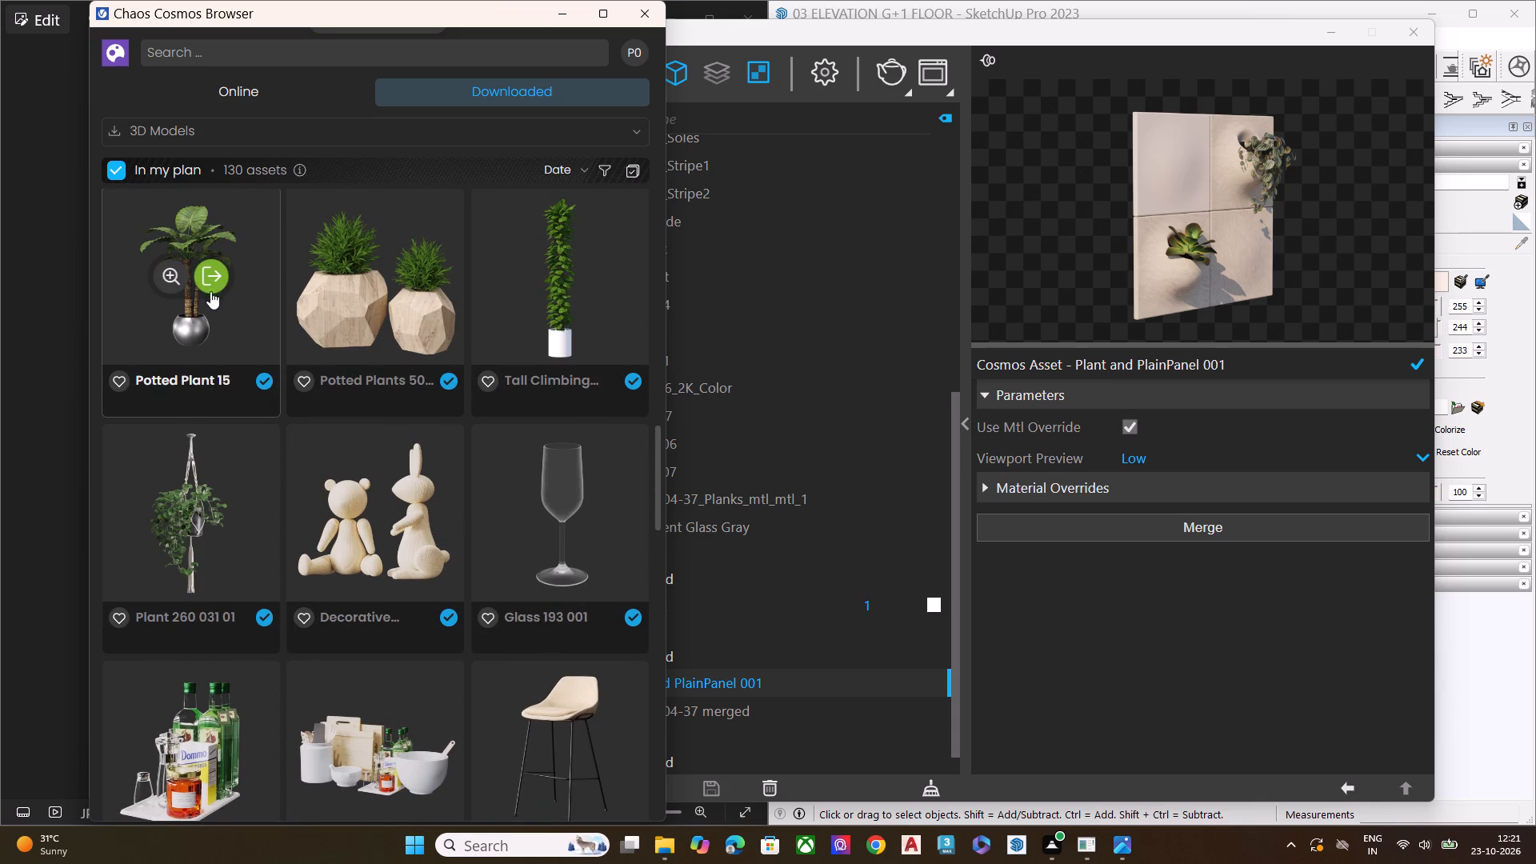
pyautogui.click(209, 283)
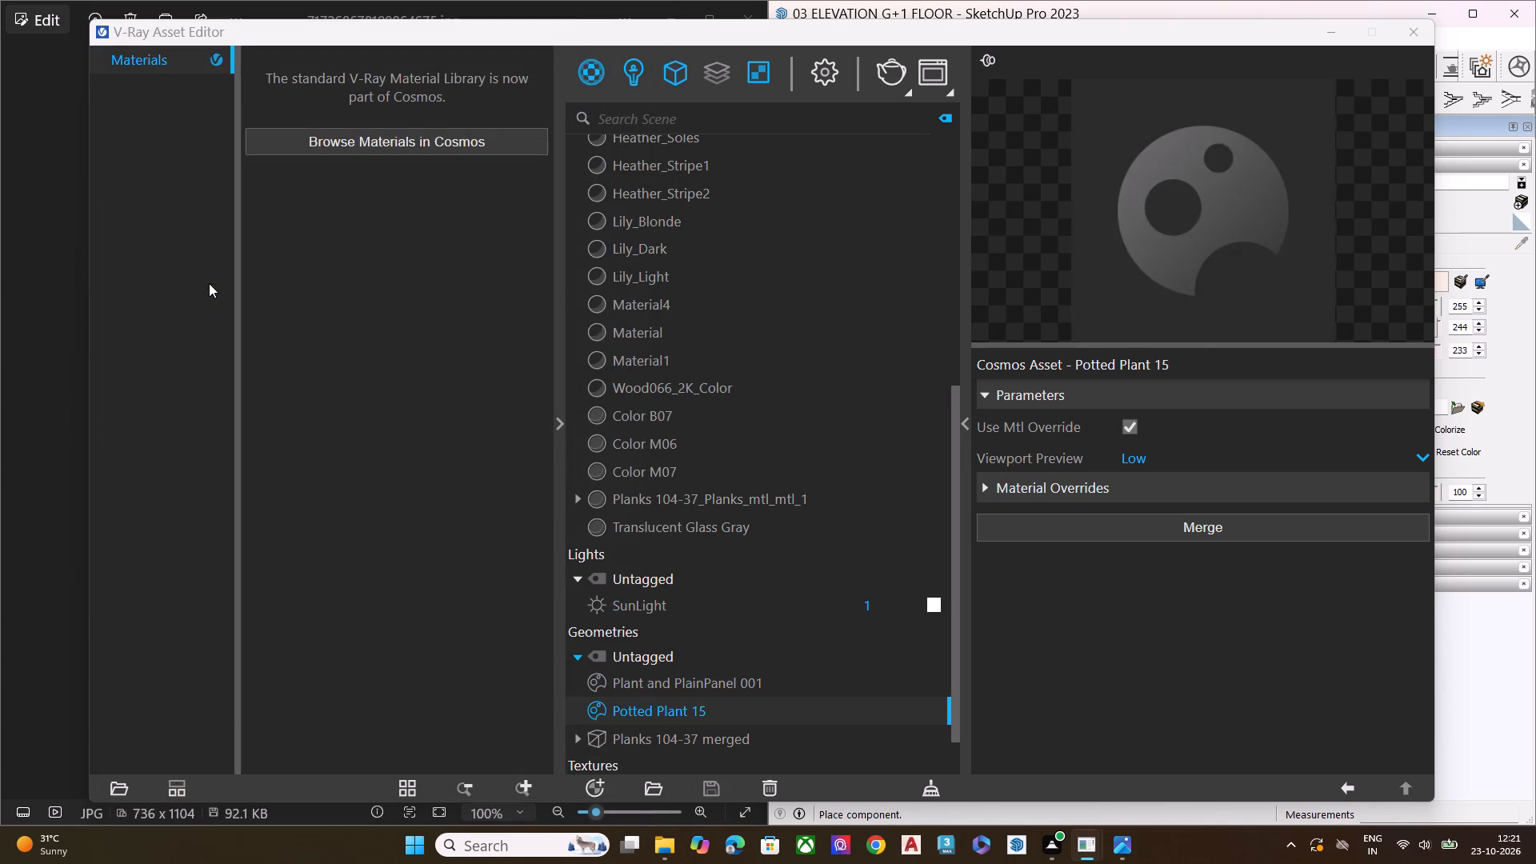
pyautogui.click(1326, 33)
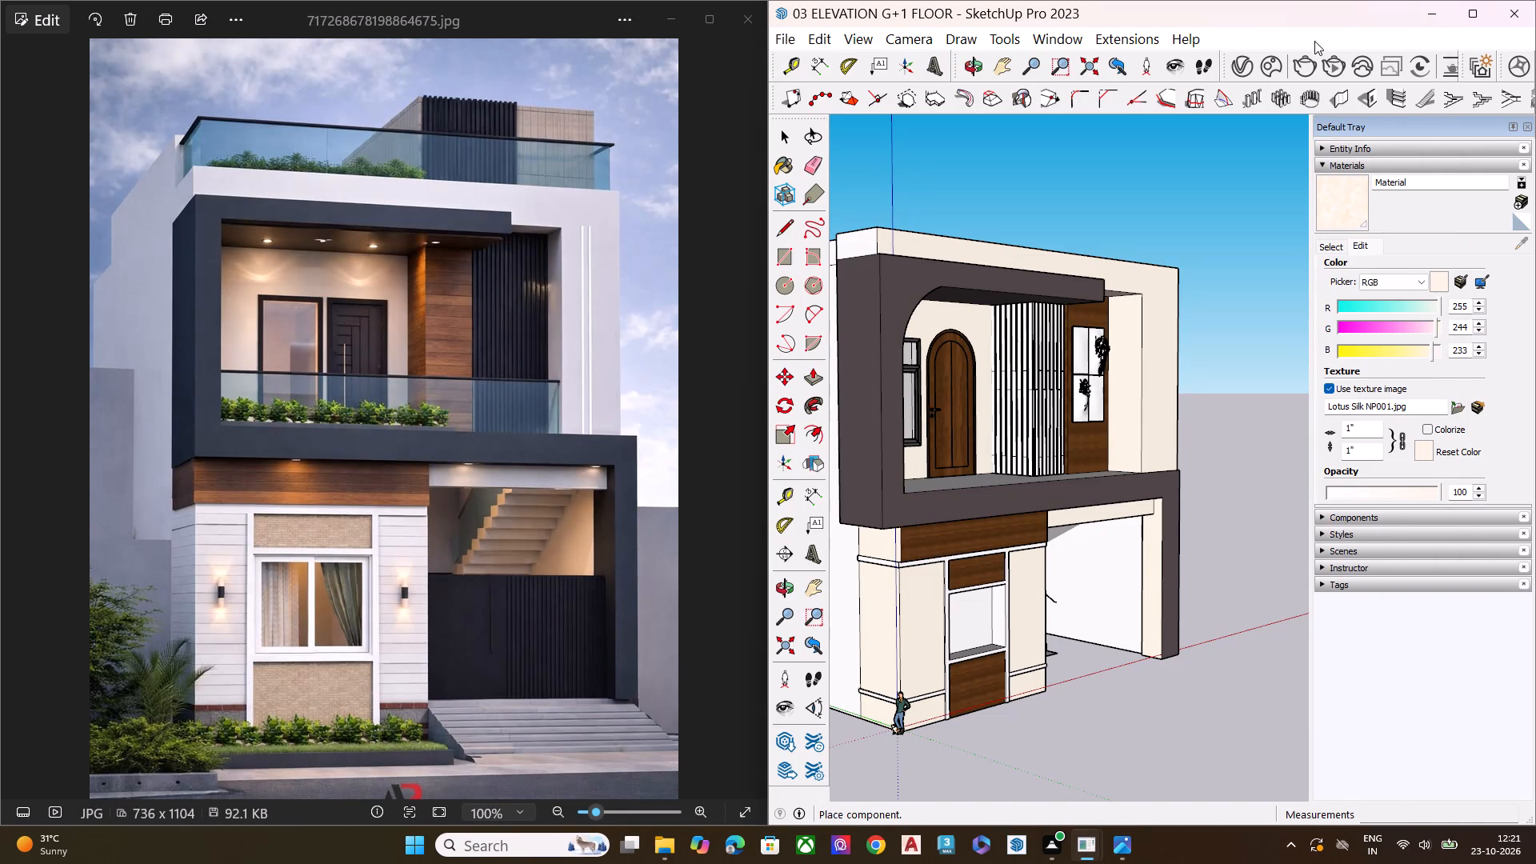
# Place the potted plant on the upper-floor balcony slab, beside the wood cladding that carries the plant panel.
pyautogui.scroll(3, 1118, 460)
pyautogui.scroll(-1, 1102, 478)
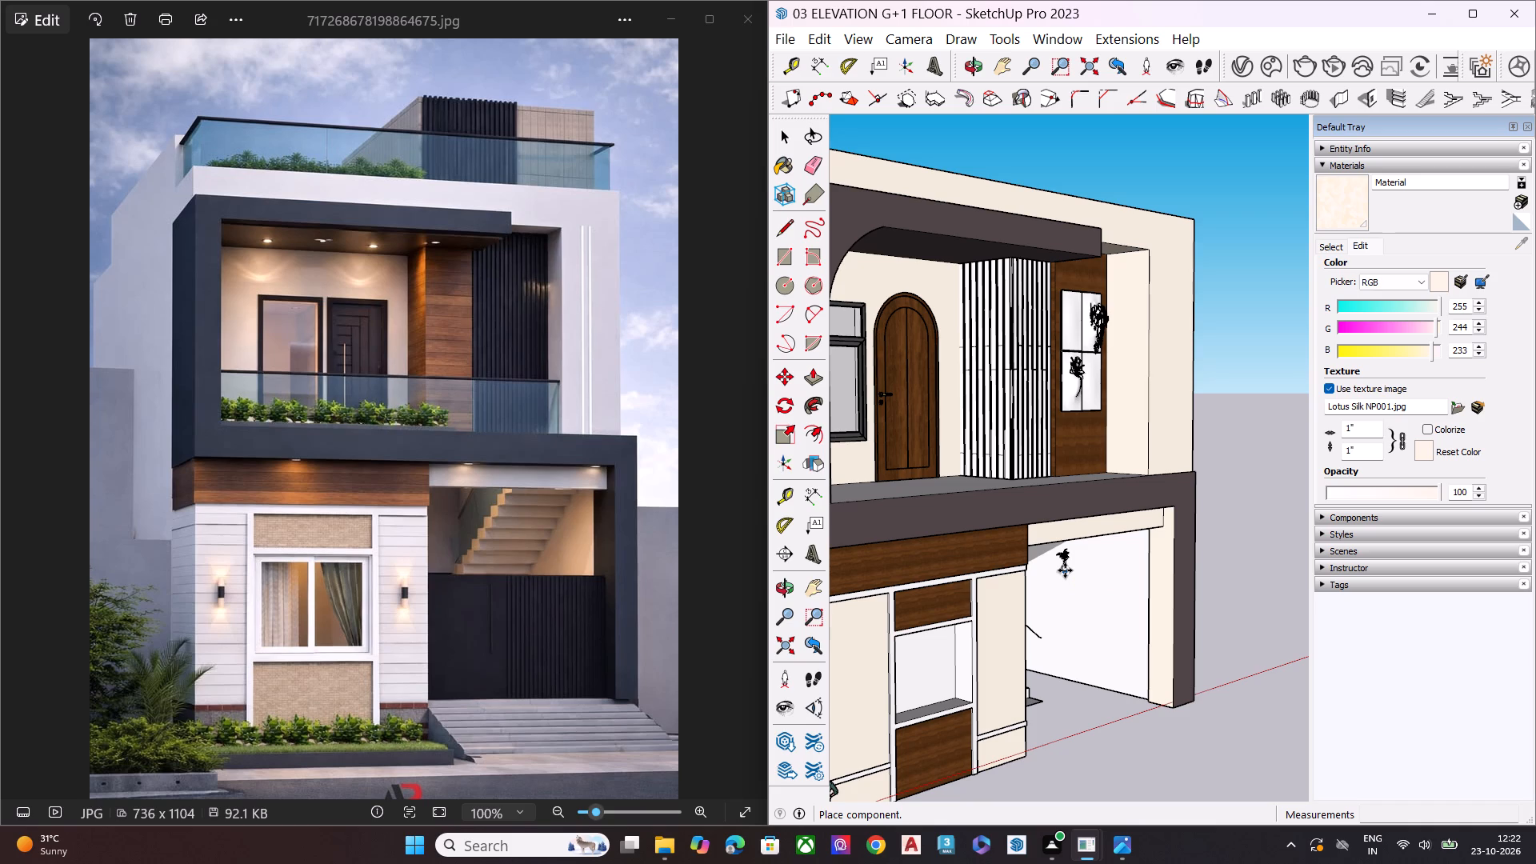
pyautogui.scroll(8, 1126, 471)
pyautogui.moveTo(1107, 488); pyautogui.dragTo(1107, 499, button='middle')
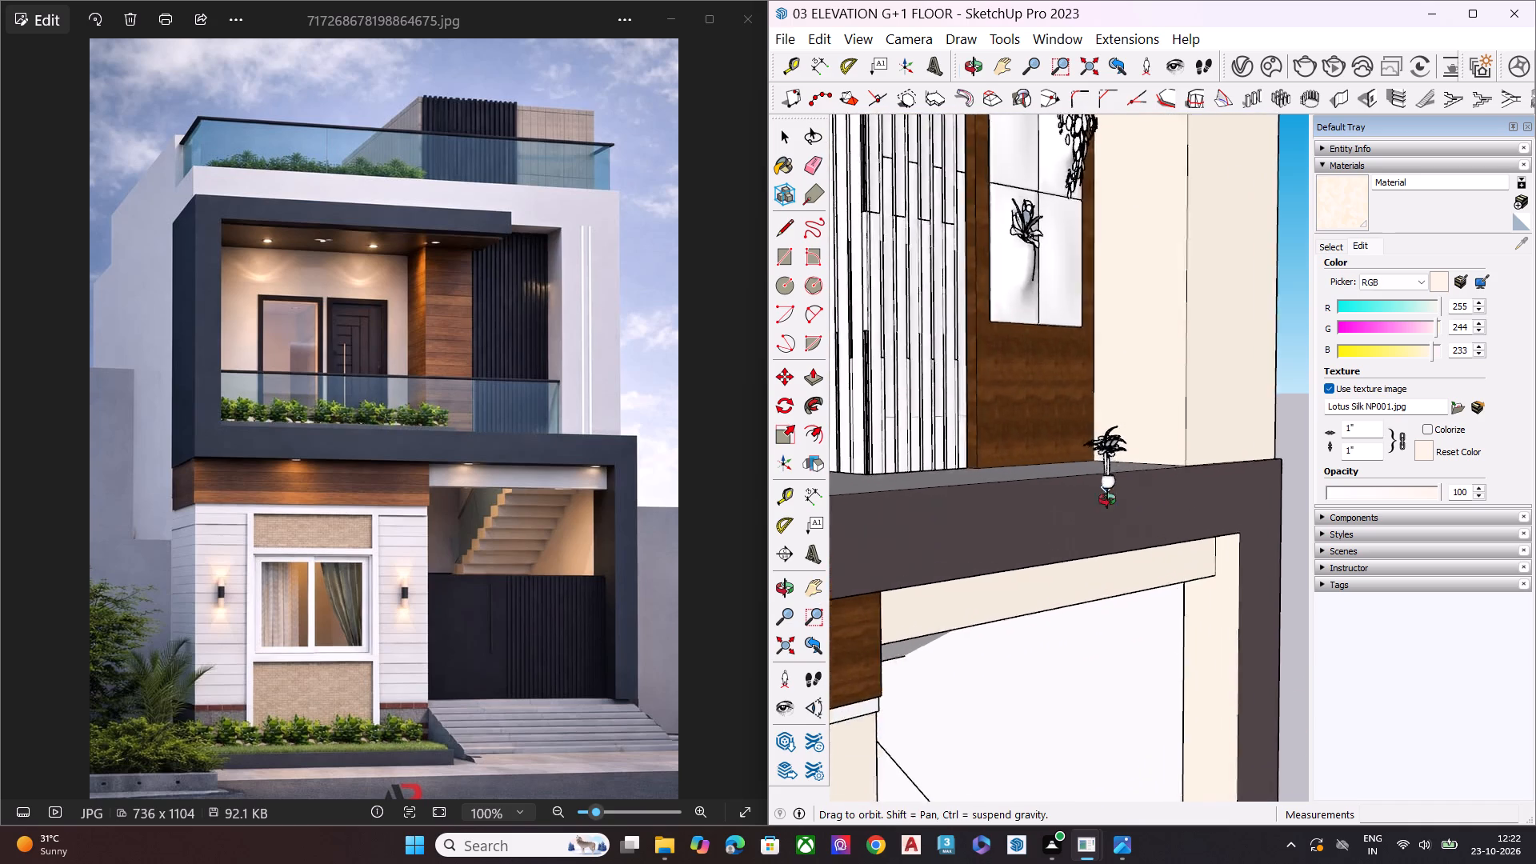
pyautogui.moveTo(1107, 499); pyautogui.dragTo(1083, 642, button='middle')
pyautogui.scroll(6, 1134, 486)
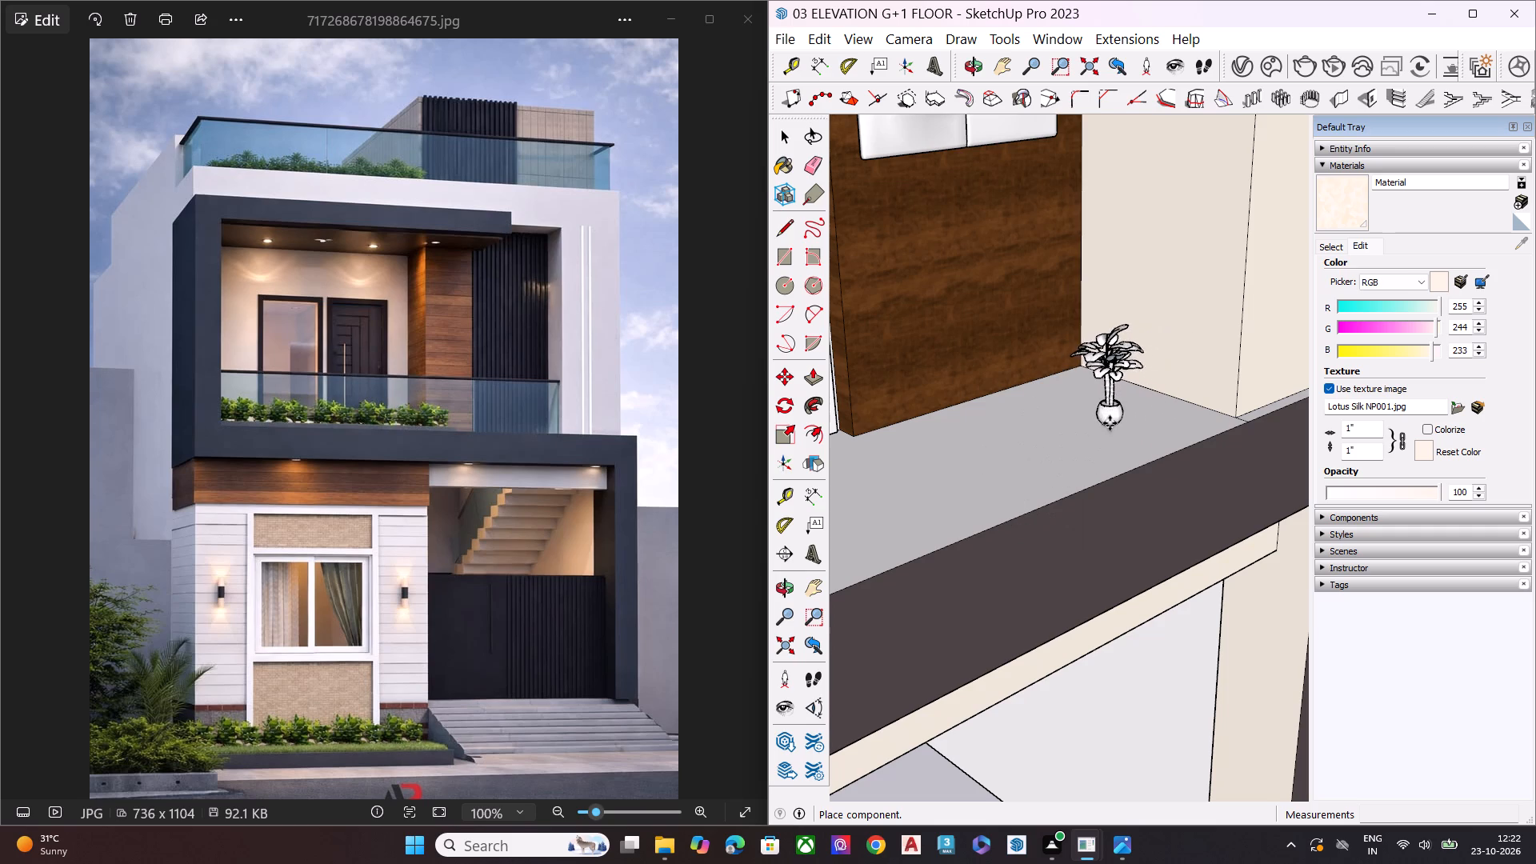
pyautogui.click(1110, 421)
pyautogui.scroll(-4, 1174, 452)
pyautogui.press('space')
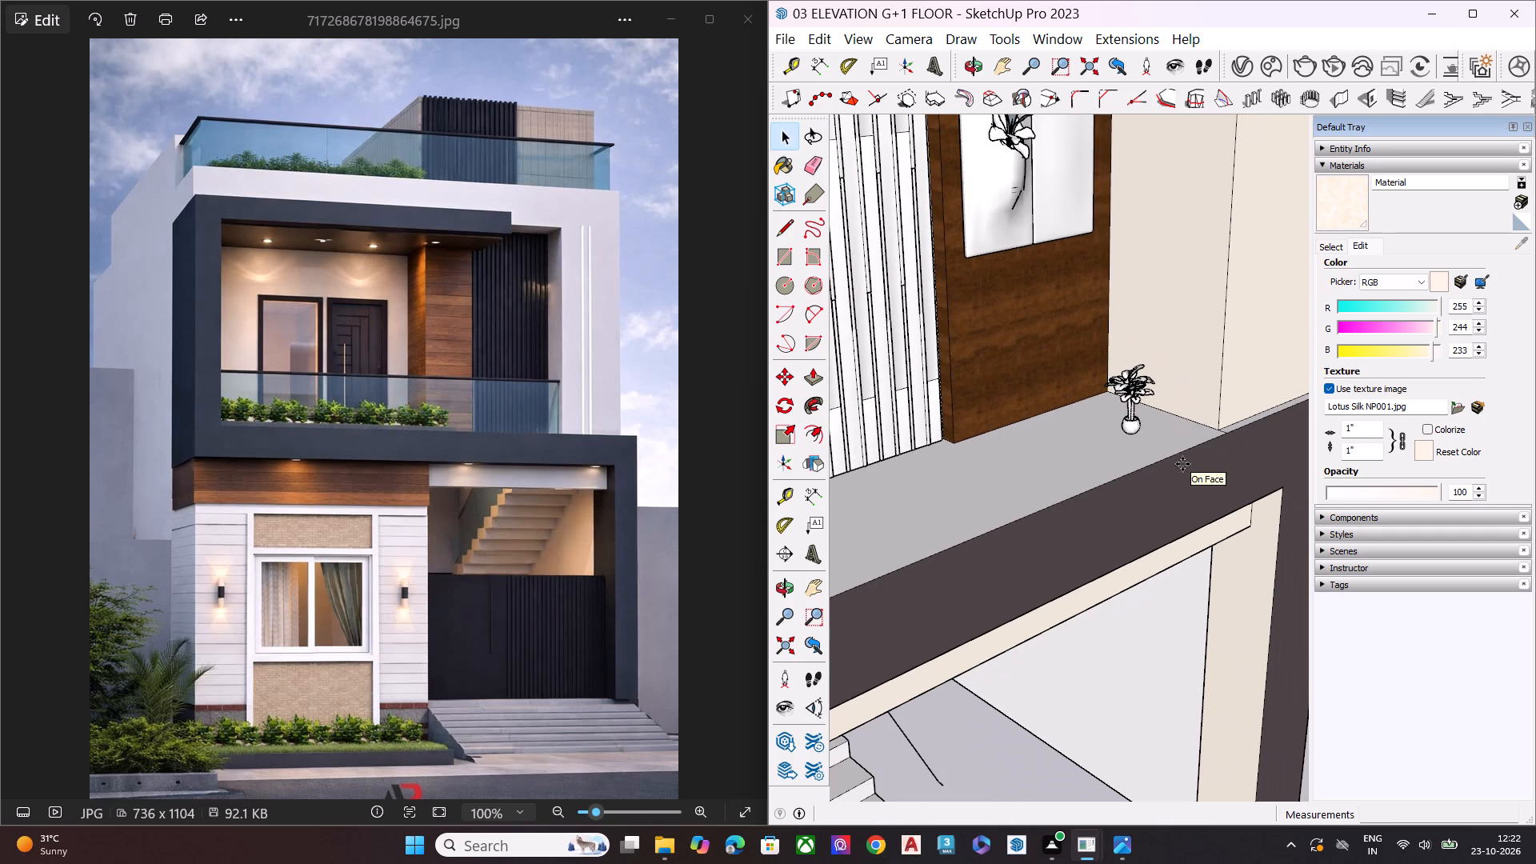
# Select the potted plant and scale its height upward from the base by a blue-axis factor of about 4.88.
pyautogui.scroll(10, 1134, 412)
pyautogui.click(1129, 424)
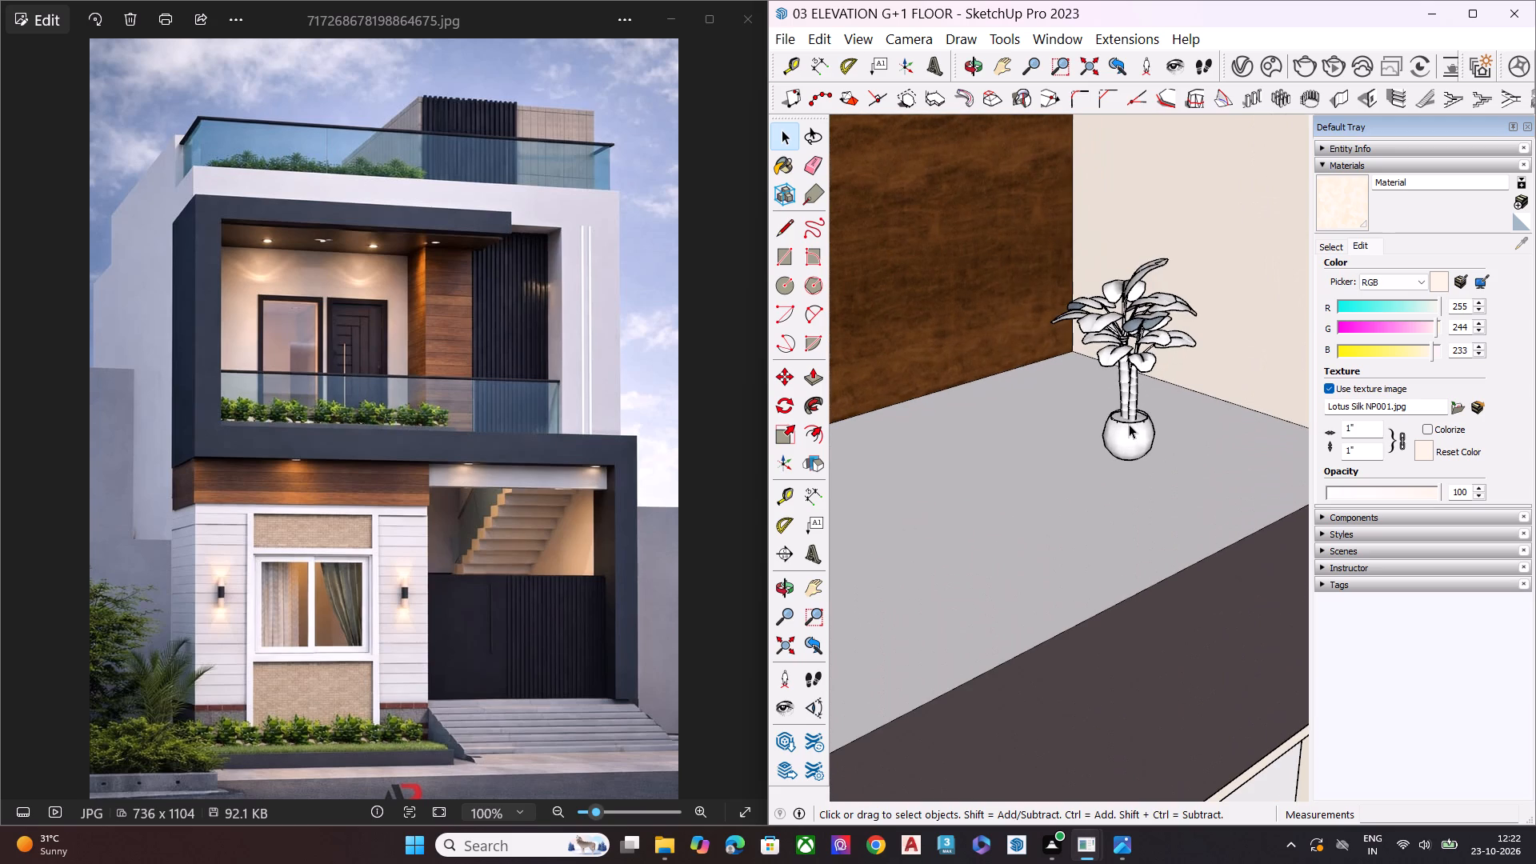
pyautogui.scroll(-5, 1129, 434)
pyautogui.scroll(1, 1131, 442)
pyautogui.scroll(-7, 1131, 443)
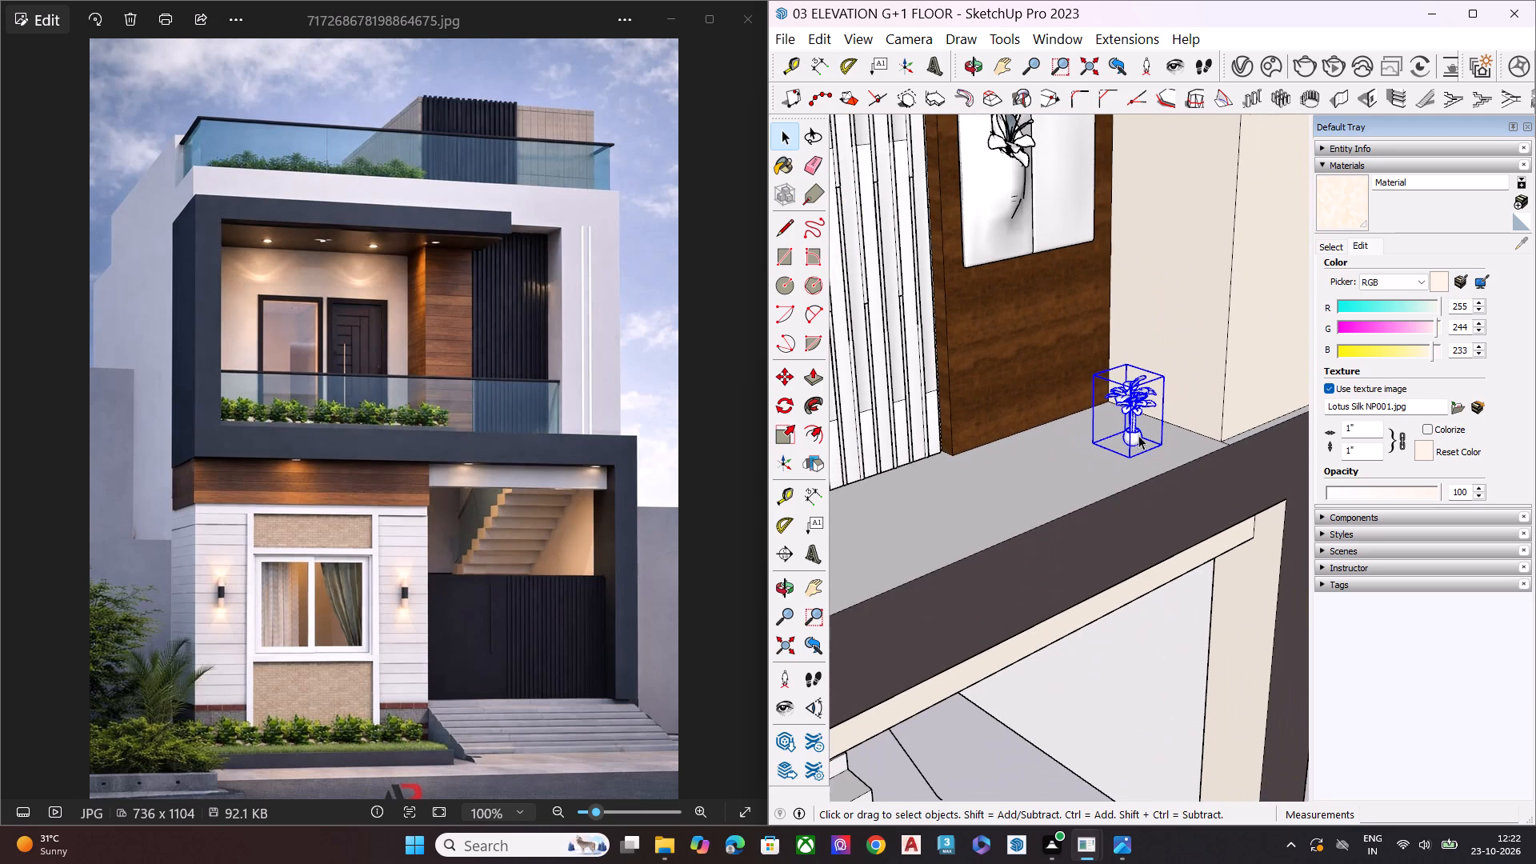
pyautogui.press('s')
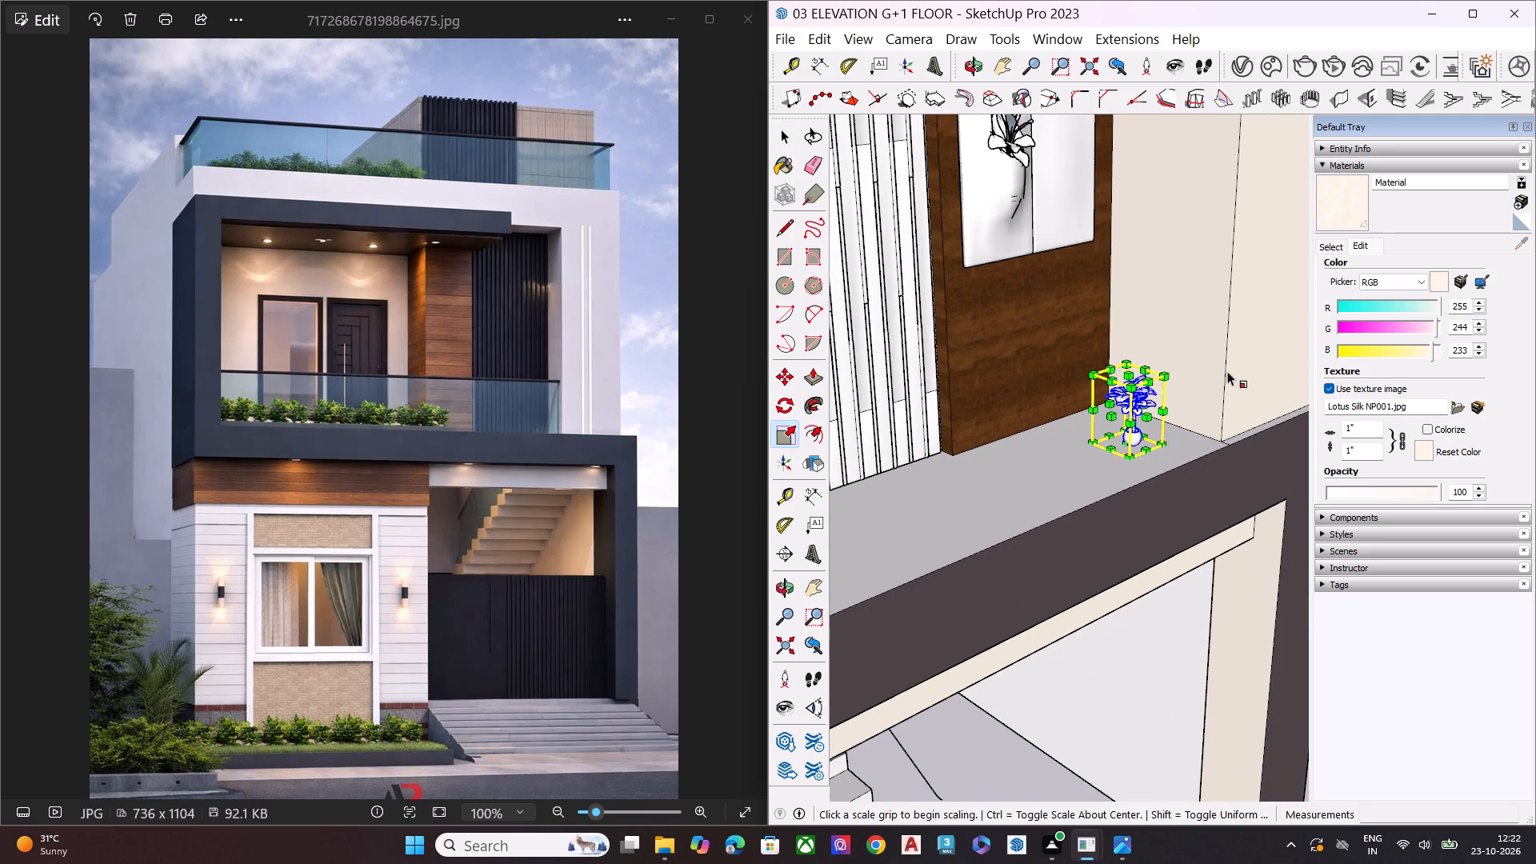
pyautogui.scroll(-1, 1057, 341)
pyautogui.scroll(2, 1057, 341)
pyautogui.scroll(-6, 1057, 341)
pyautogui.scroll(-7, 1115, 388)
pyautogui.moveTo(1124, 426); pyautogui.dragTo(1142, 309, button='middle')
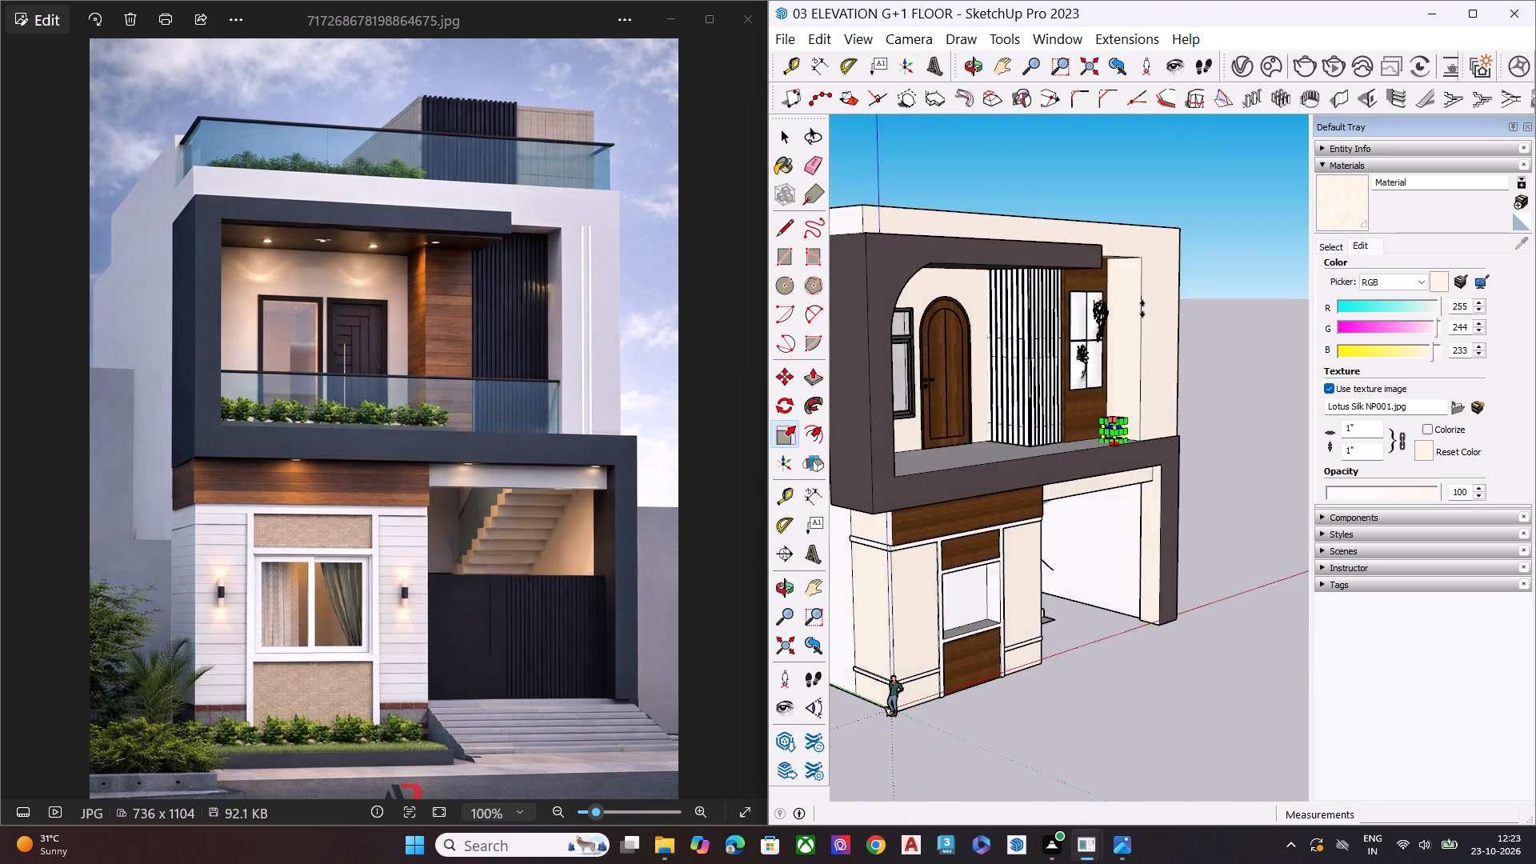
pyautogui.scroll(2, 1141, 314)
pyautogui.scroll(-2, 1130, 350)
pyautogui.scroll(2, 1129, 354)
pyautogui.scroll(-1, 1124, 368)
pyautogui.scroll(3, 1123, 370)
pyautogui.scroll(8, 1111, 478)
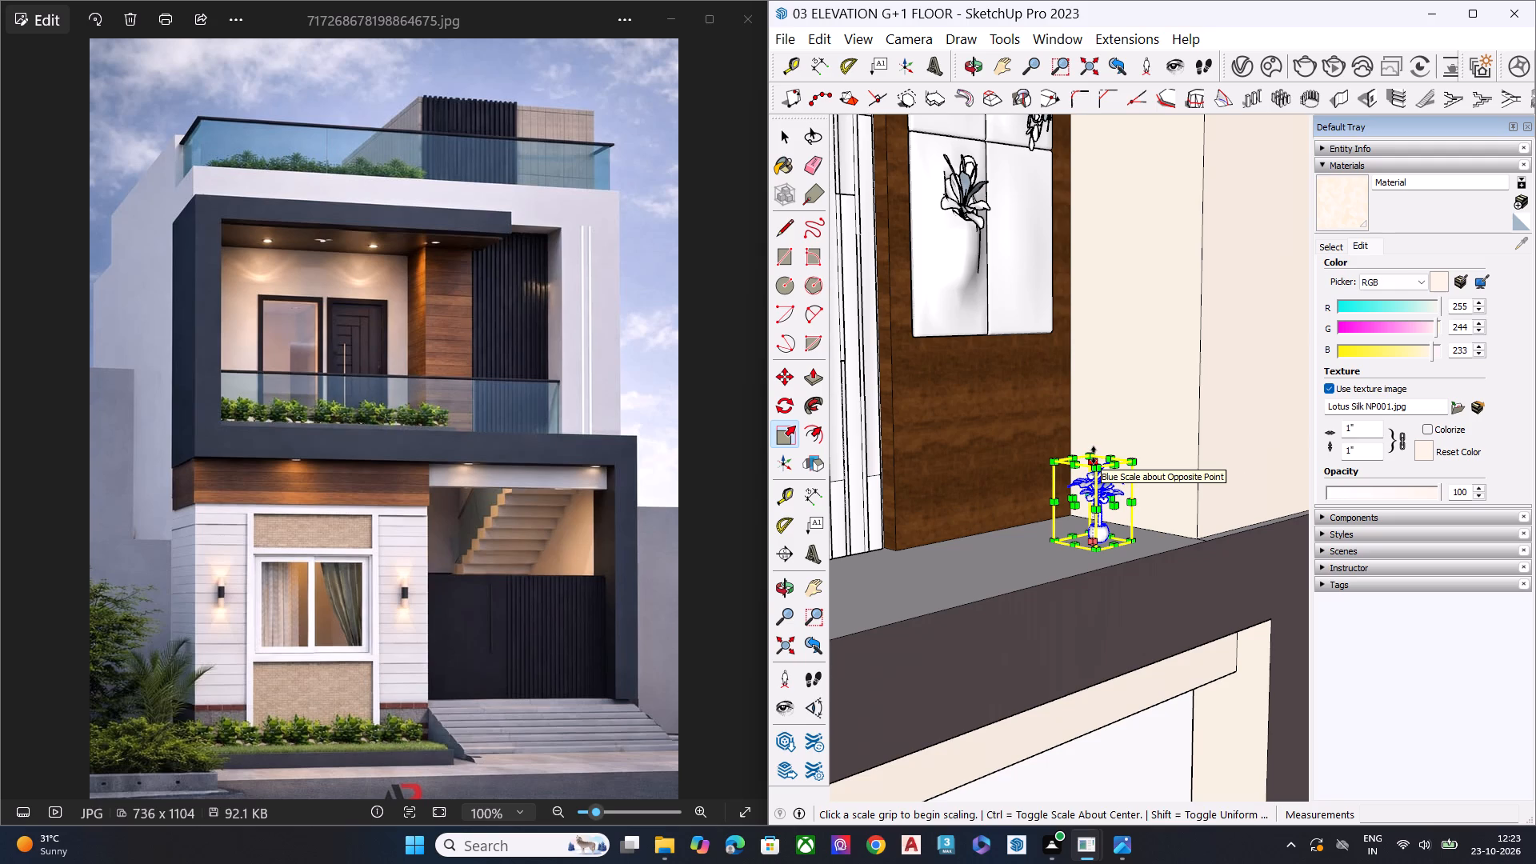
pyautogui.click(1094, 455)
pyautogui.scroll(-6, 1099, 351)
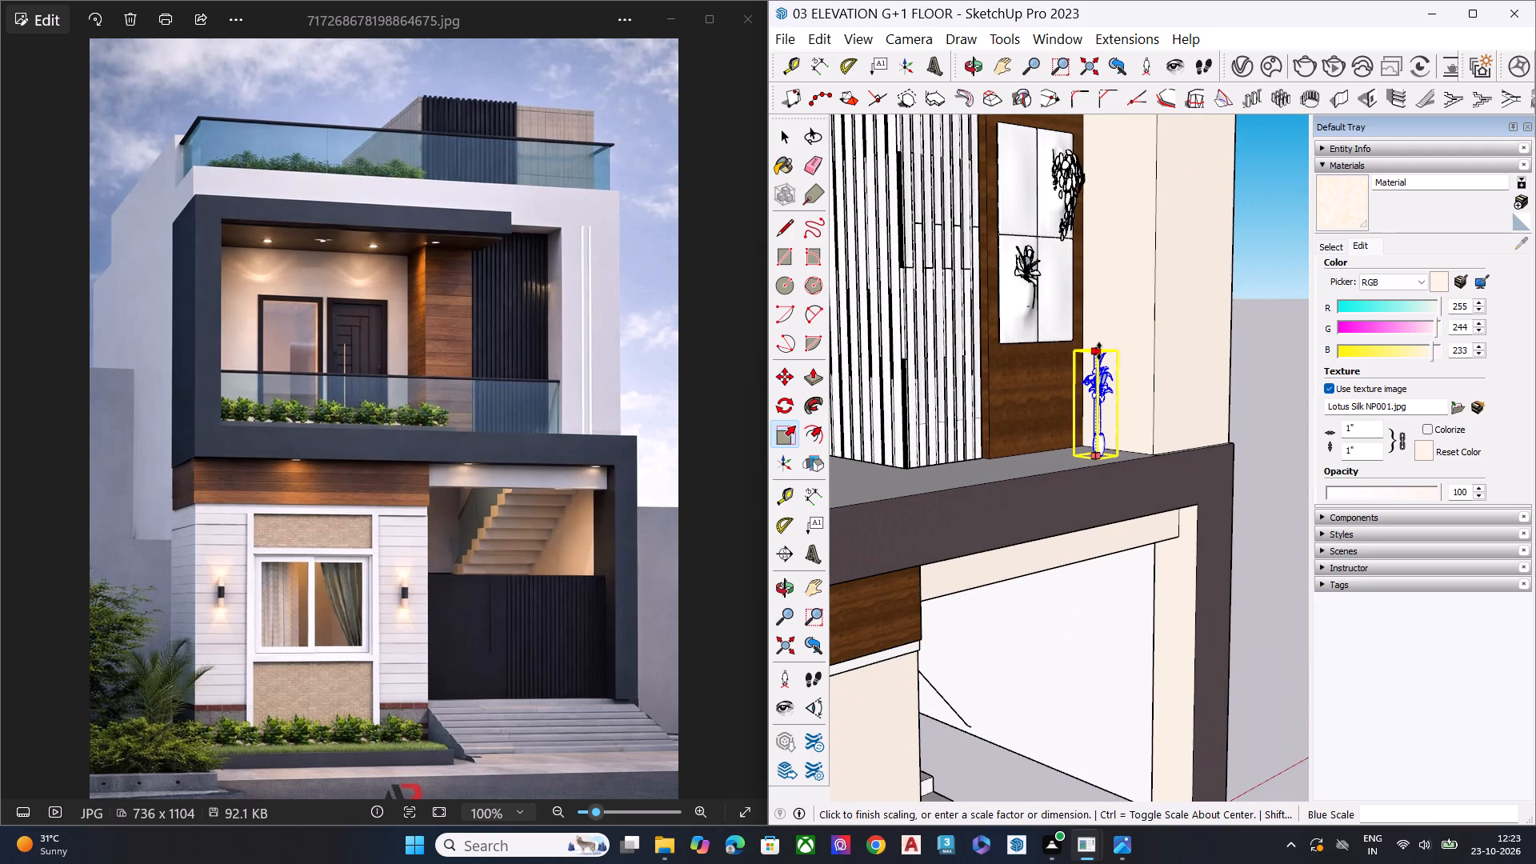
pyautogui.click(1106, 235)
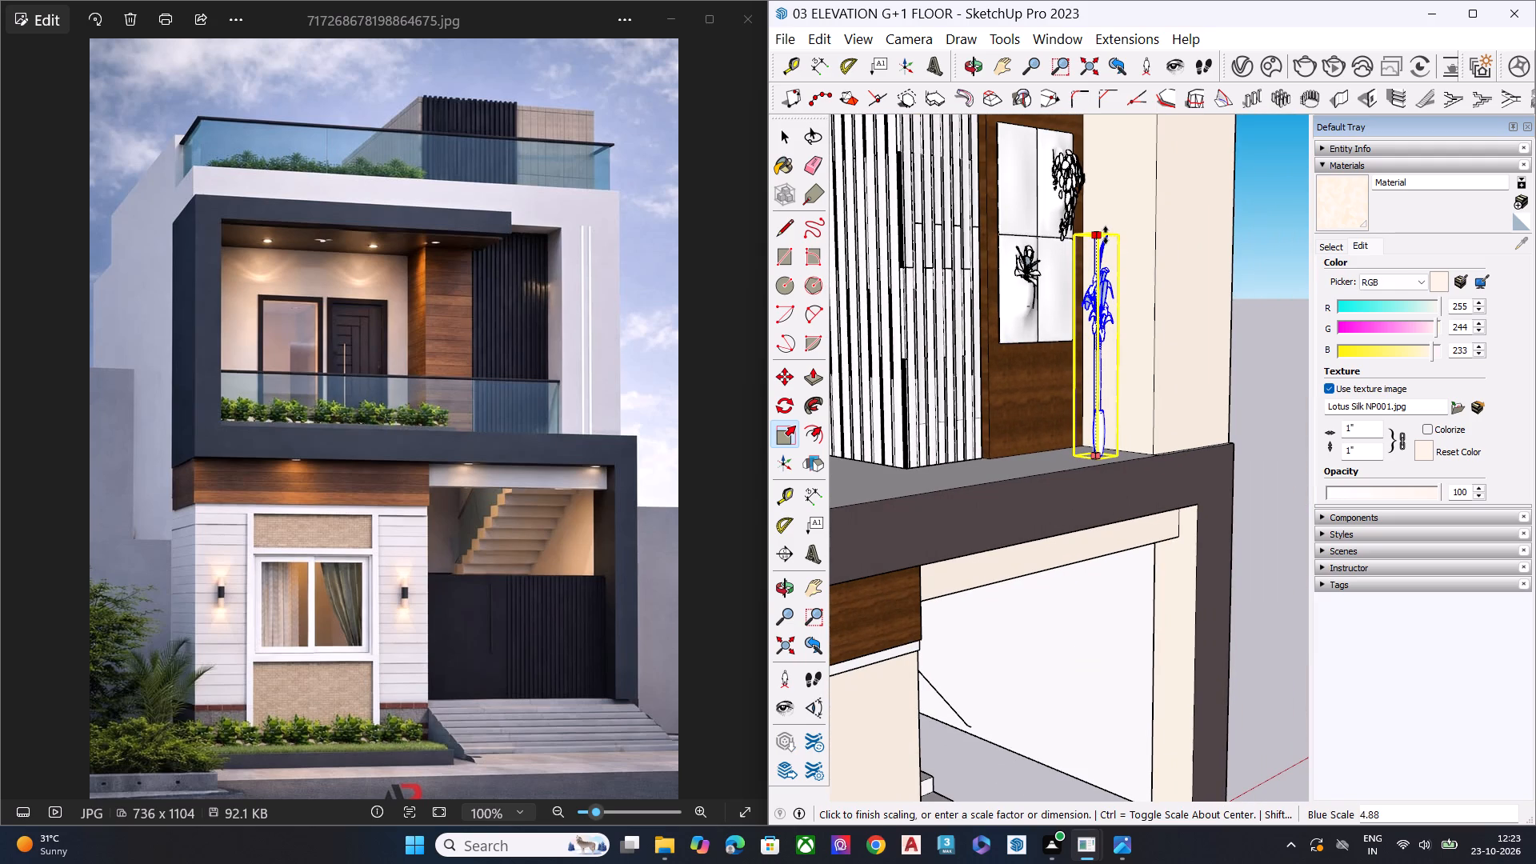
# Widen the potted plant horizontally, along the red axis and by a green-axis factor of about 1.79 toward the wood cladding.
pyautogui.scroll(3, 1081, 345)
pyautogui.click(1087, 350)
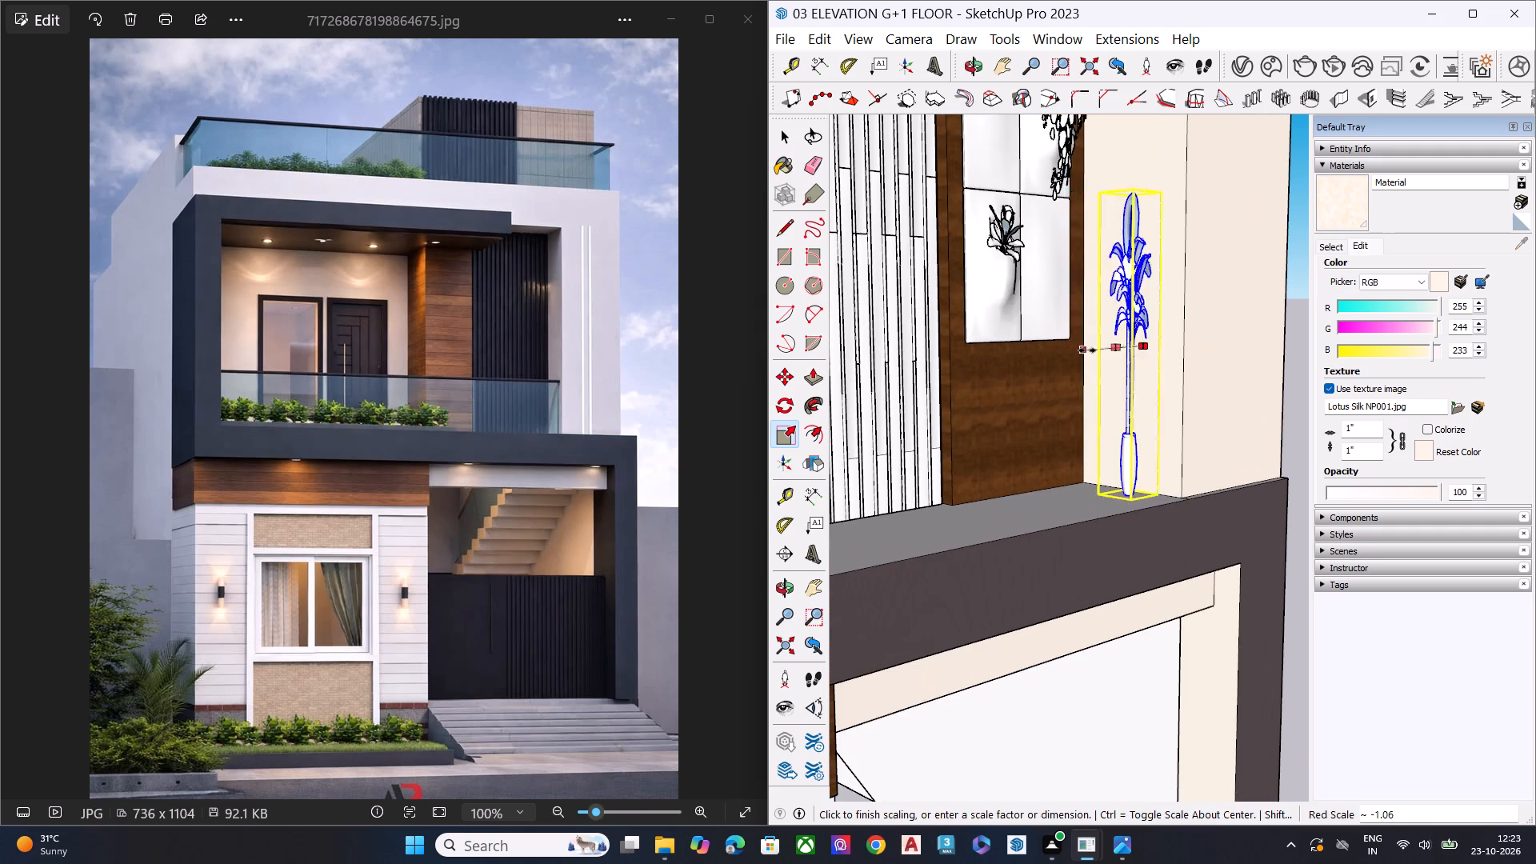
pyautogui.click(1030, 360)
pyautogui.moveTo(1090, 477); pyautogui.dragTo(1091, 507, button='middle')
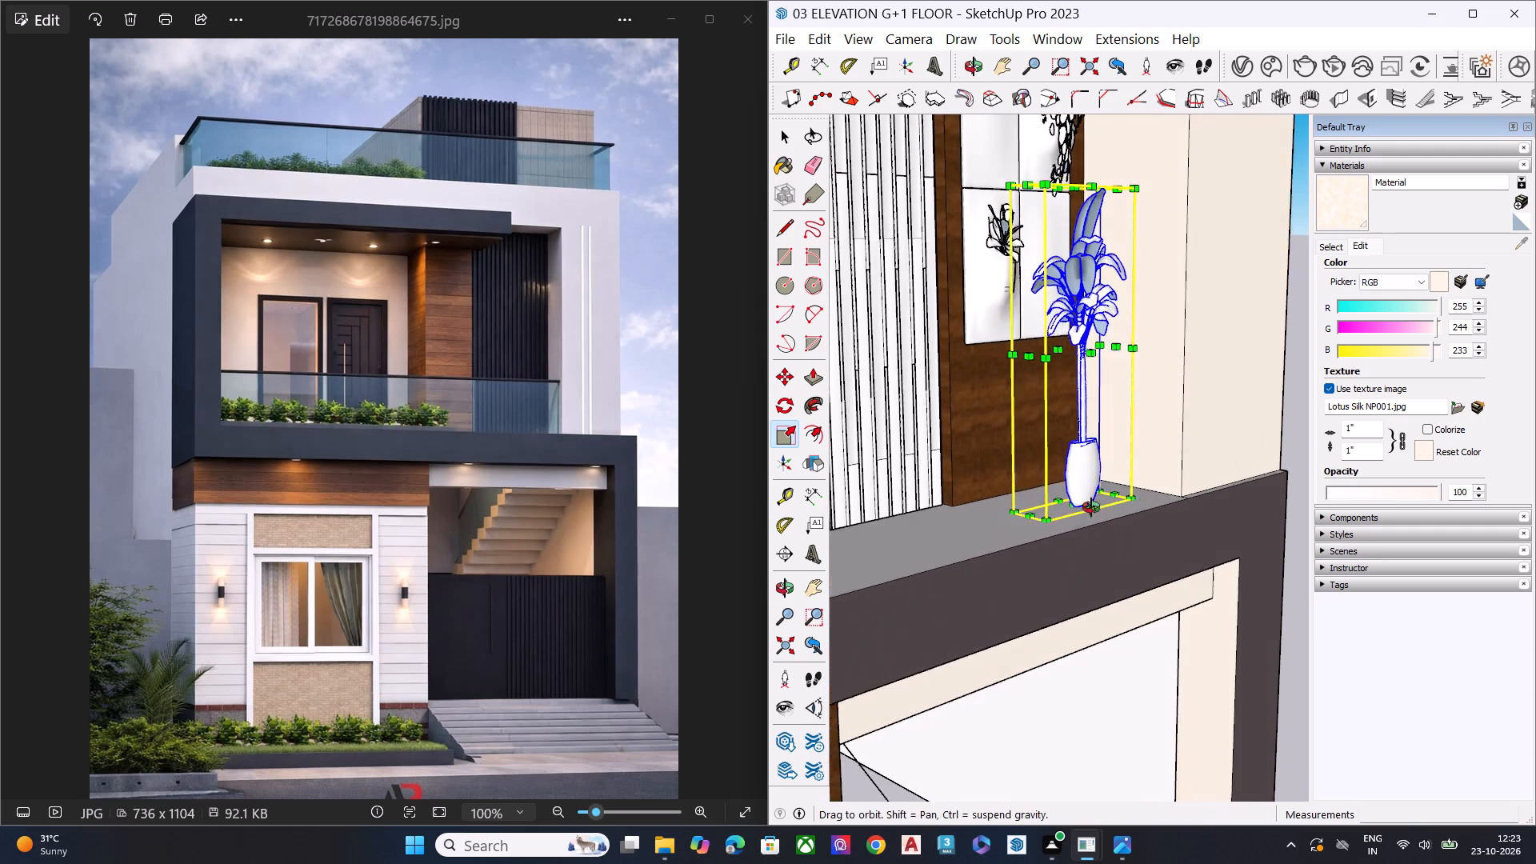
pyautogui.moveTo(1091, 507); pyautogui.dragTo(1117, 598, button='middle')
pyautogui.scroll(5, 1087, 404)
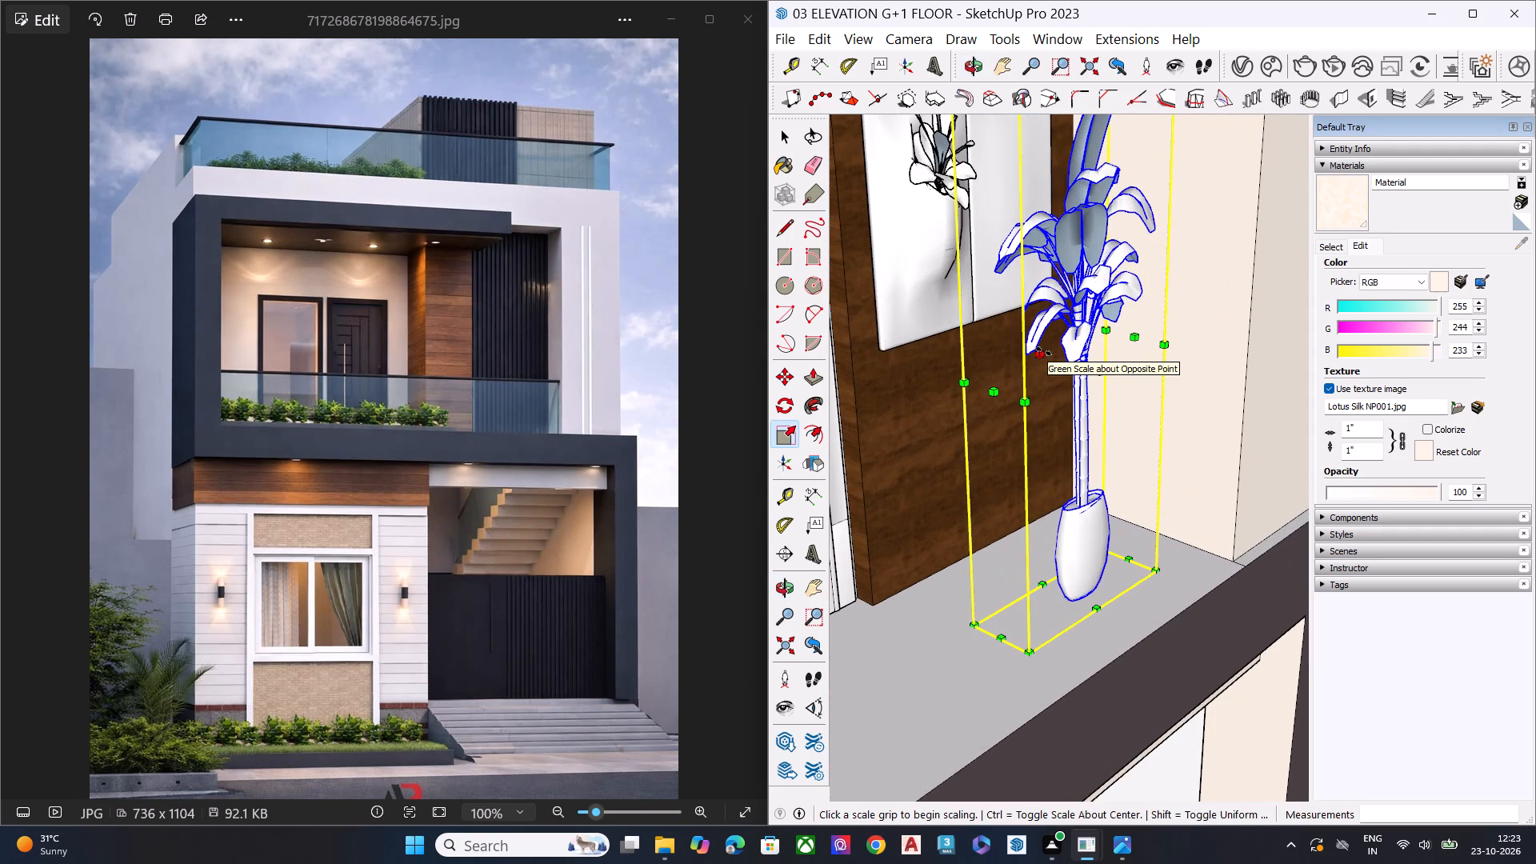
pyautogui.click(1042, 355)
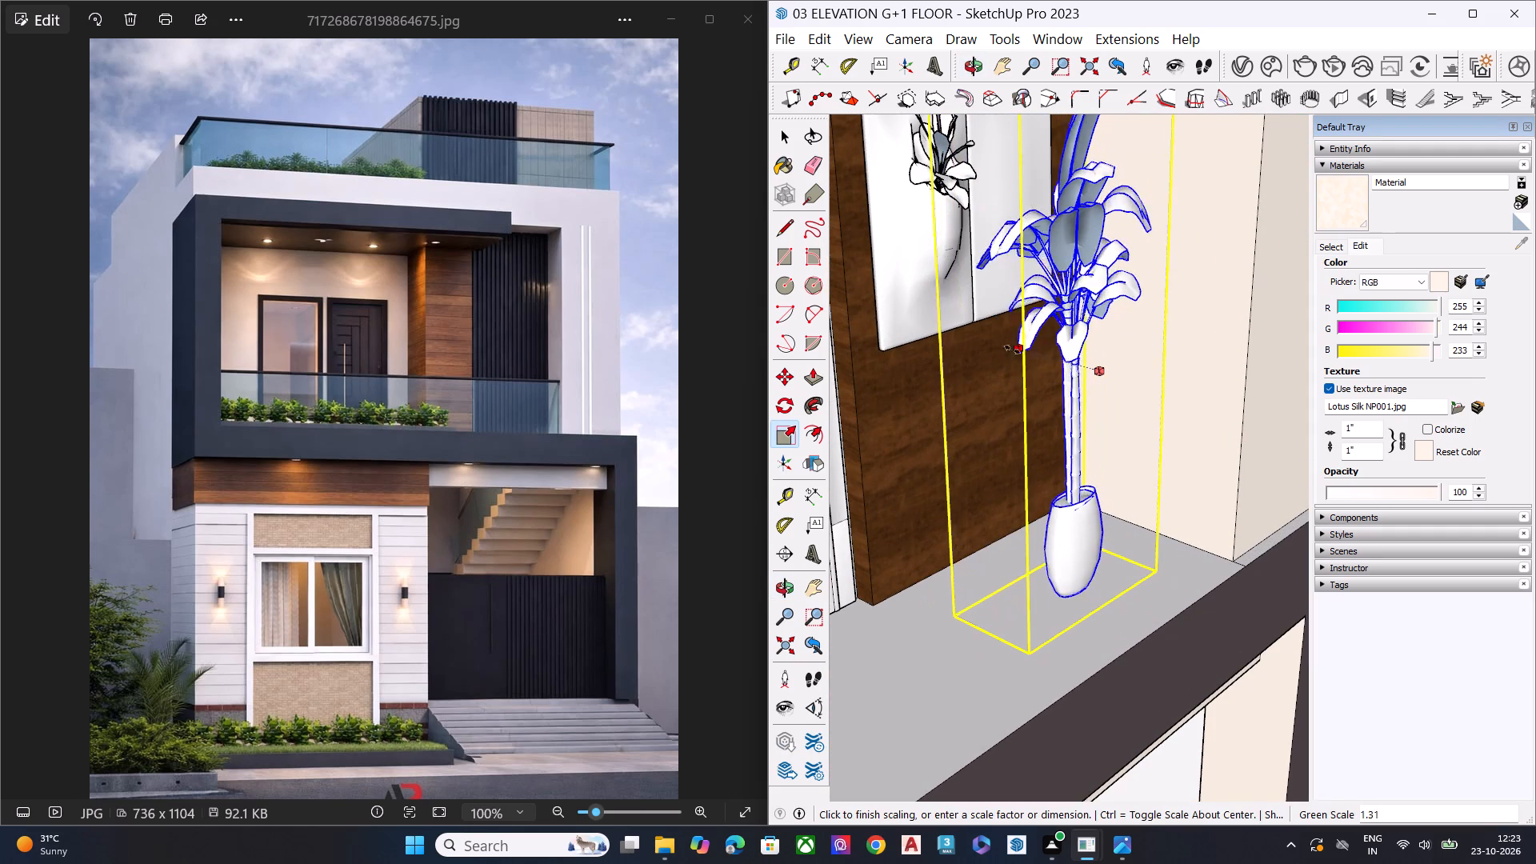
pyautogui.click(996, 345)
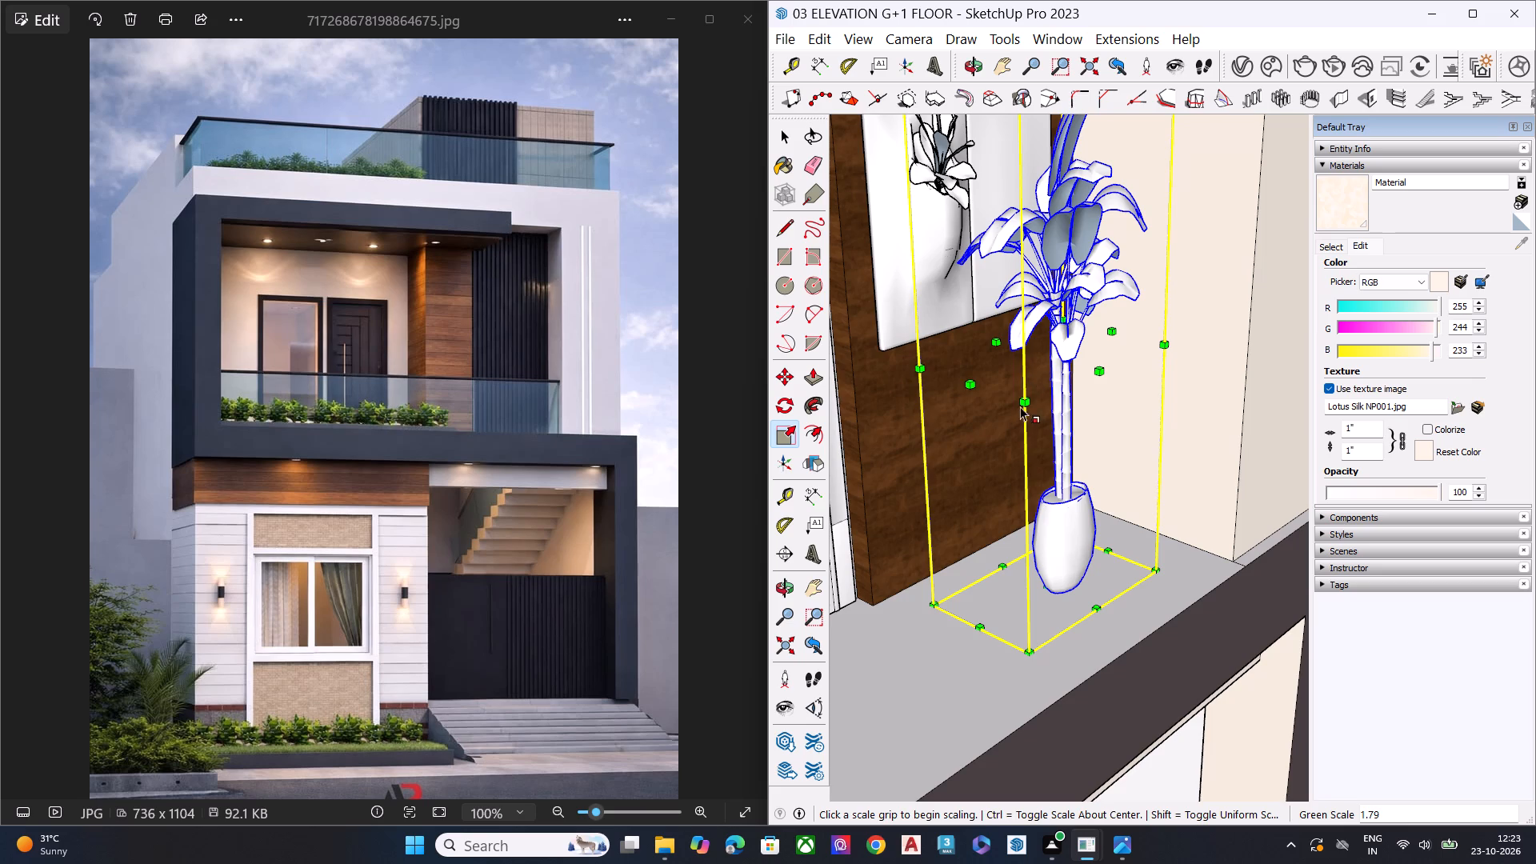
# Scale the potted plant further toward the balcony's front edge by a green-axis factor of about 1.45.
pyautogui.scroll(-6, 1022, 423)
pyautogui.moveTo(1091, 457); pyautogui.dragTo(1148, 619, button='middle')
pyautogui.scroll(6, 1130, 528)
pyautogui.scroll(-1, 1081, 450)
pyautogui.scroll(1, 1076, 446)
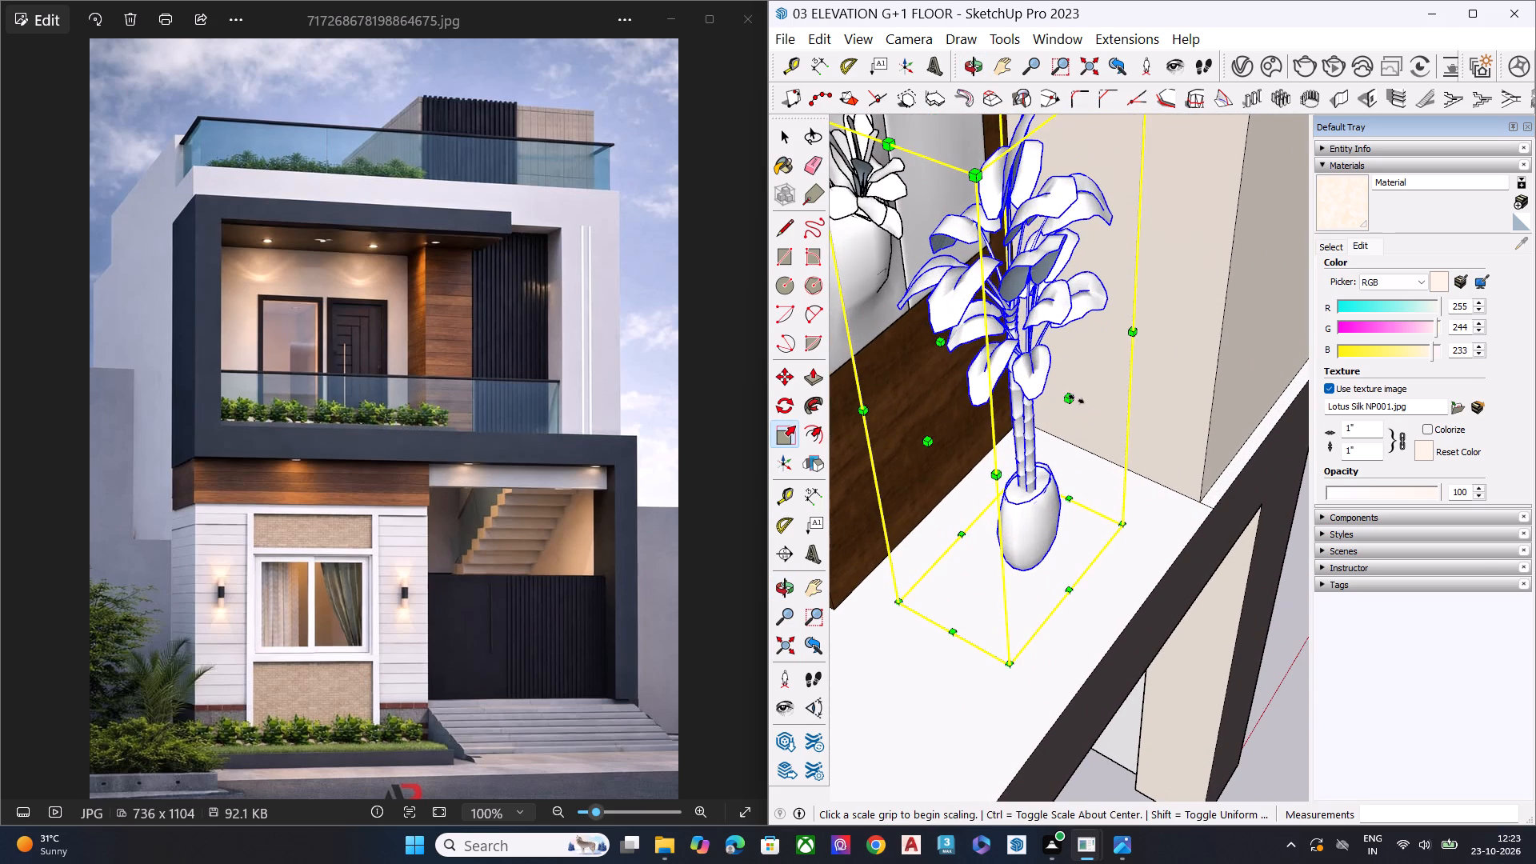
pyautogui.moveTo(1074, 398); pyautogui.dragTo(1130, 446)
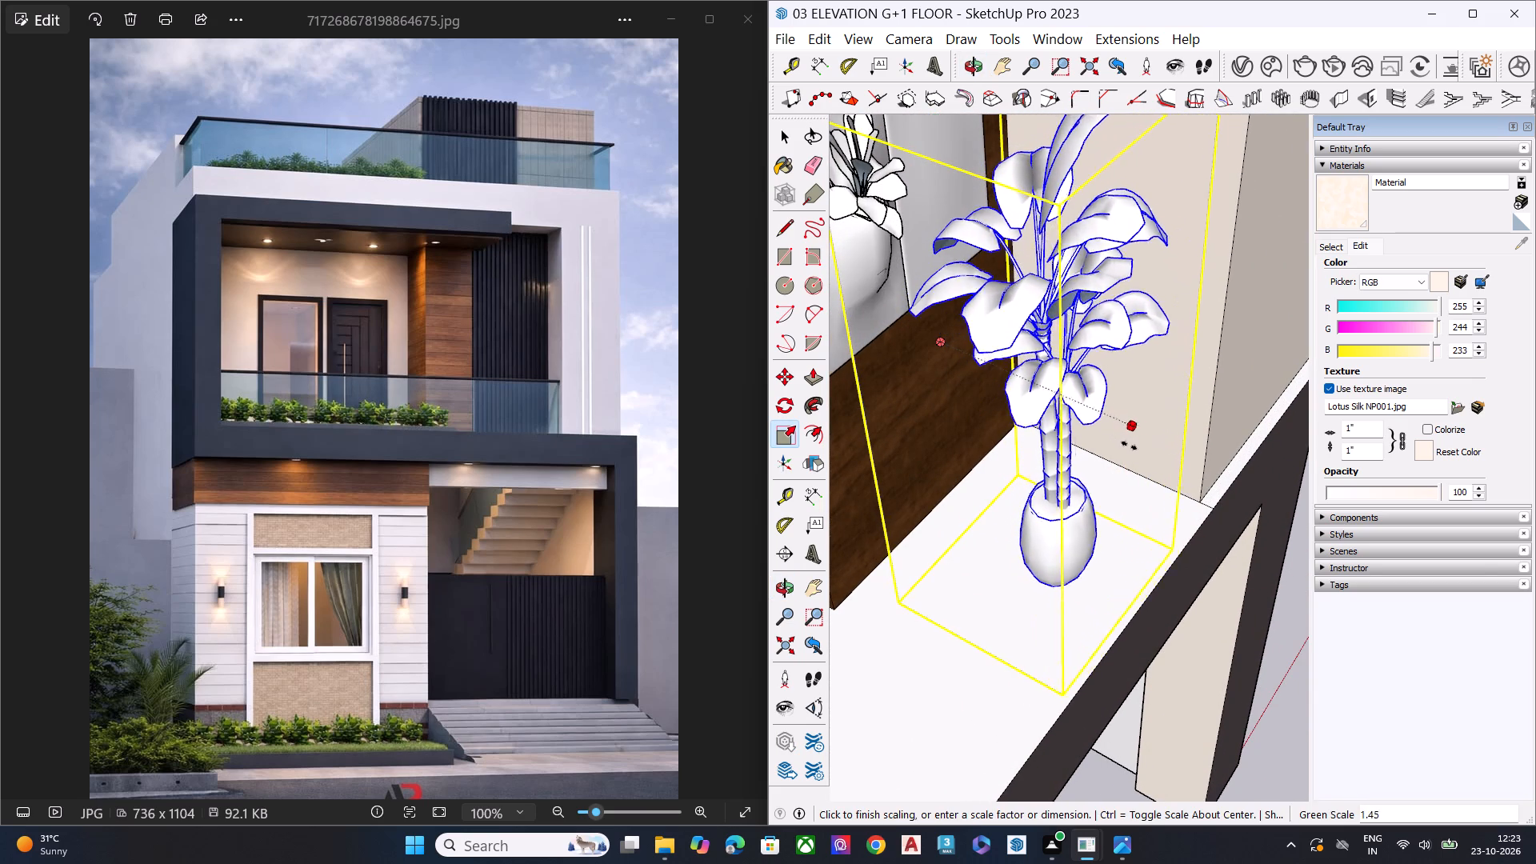
pyautogui.moveTo(1130, 446); pyautogui.dragTo(1134, 448)
# Widen the potted plant slightly more along the red axis, toward the slatted panel.
pyautogui.scroll(-4, 1085, 477)
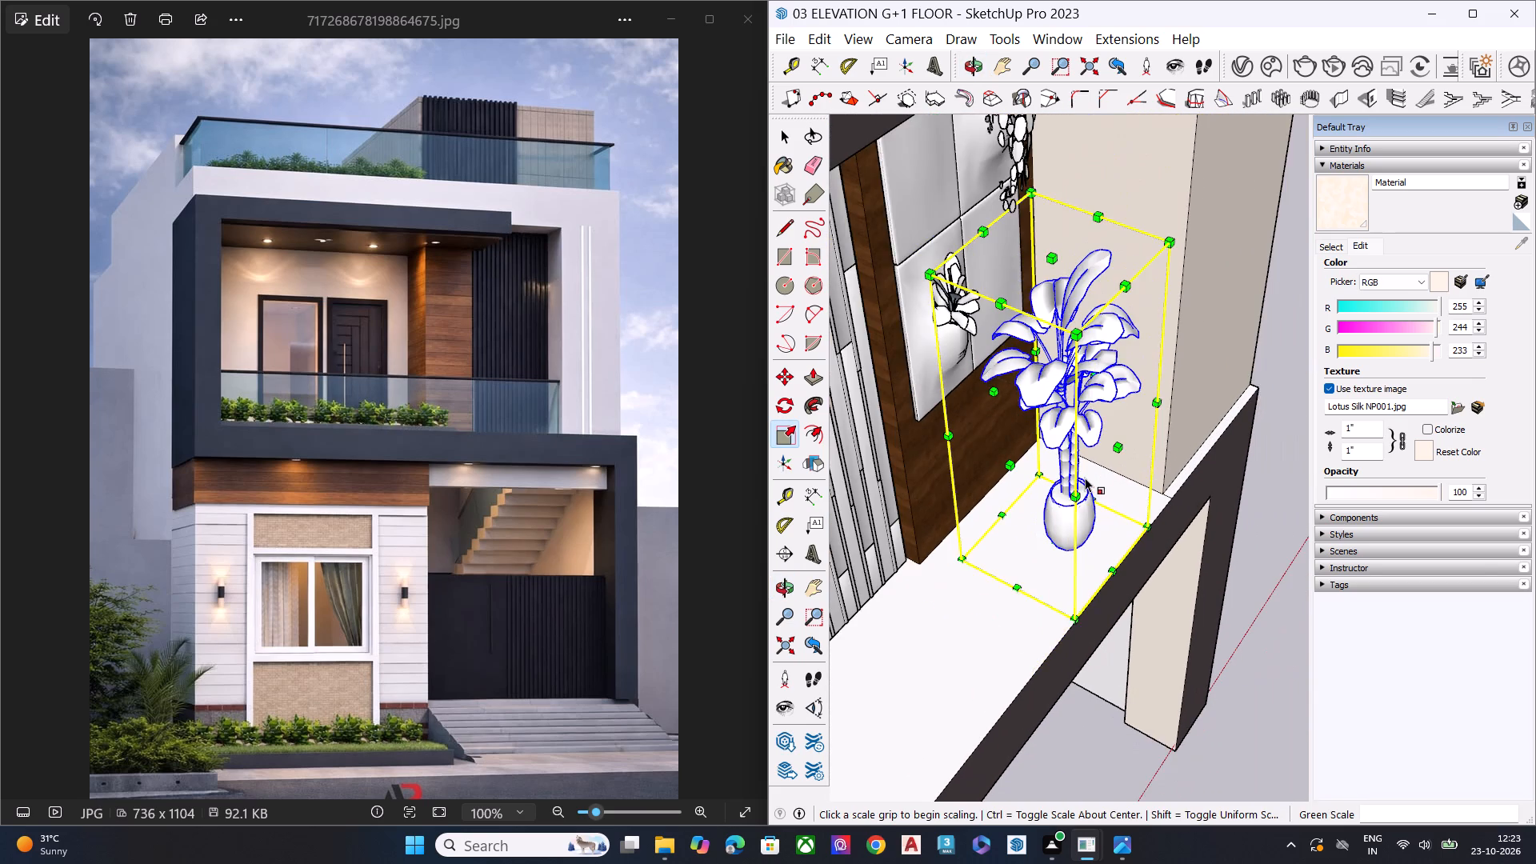
pyautogui.scroll(-1, 1085, 478)
pyautogui.moveTo(1070, 470); pyautogui.dragTo(957, 557, button='middle')
pyautogui.scroll(9, 959, 516)
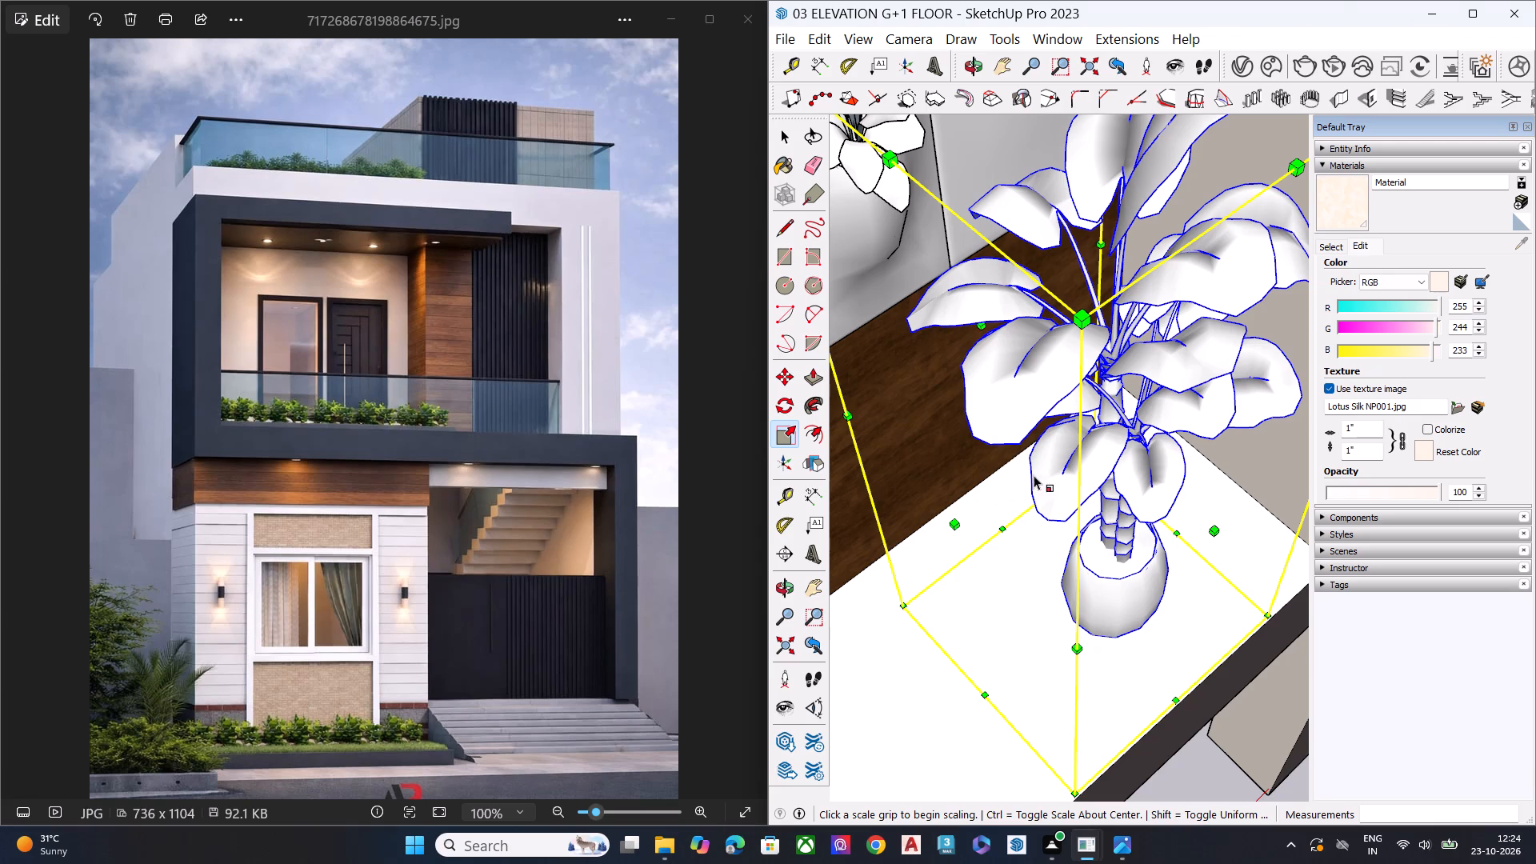
pyautogui.moveTo(957, 520); pyautogui.dragTo(931, 531)
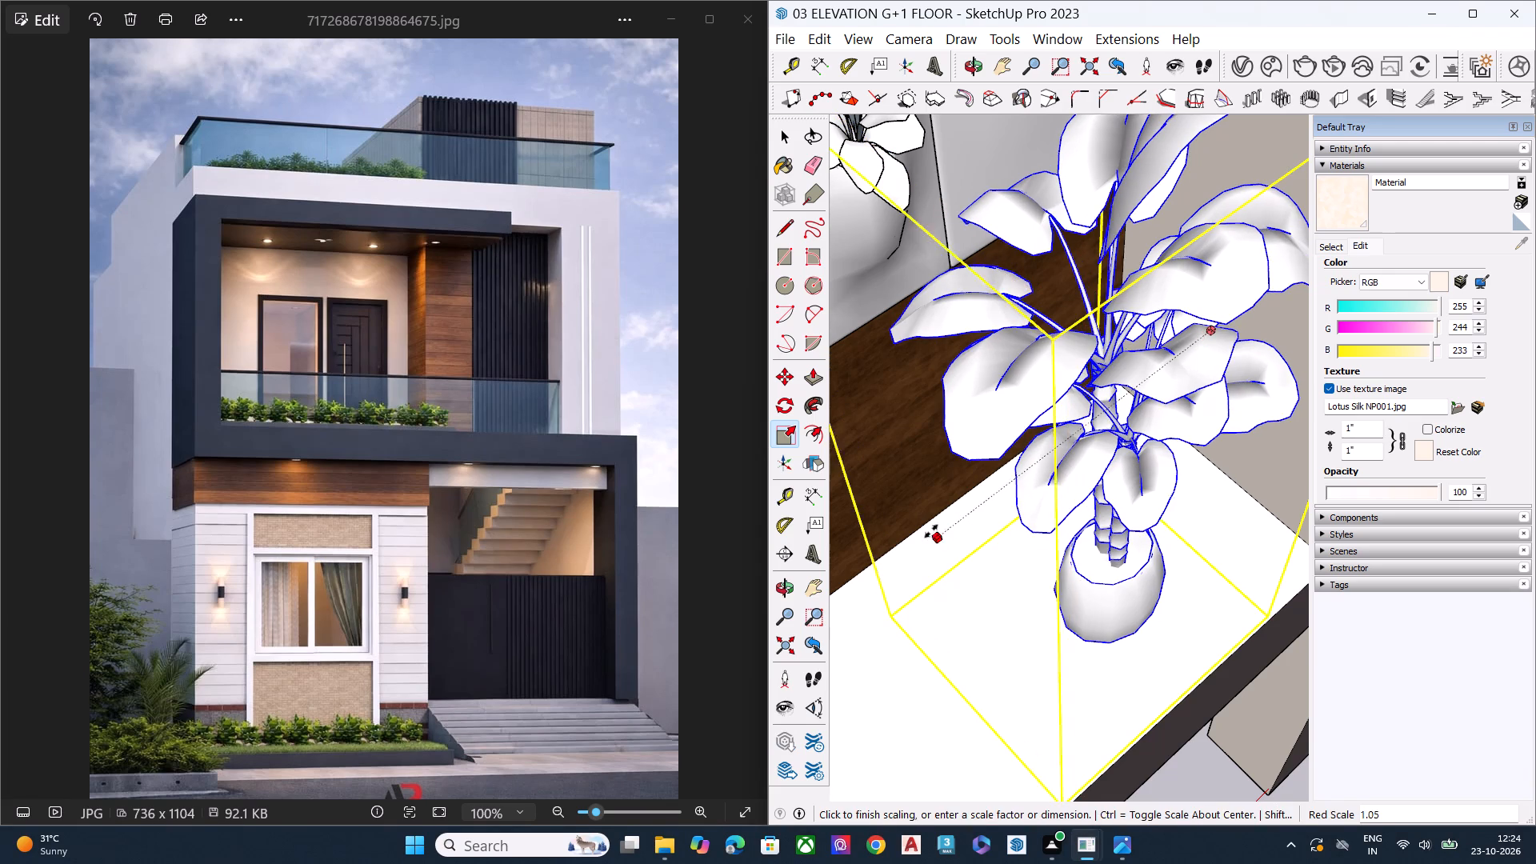
pyautogui.moveTo(931, 531); pyautogui.dragTo(942, 526)
# End scaling, deselect the potted plant, and examine its proportions on the balcony within the elevation from several angles.
pyautogui.moveTo(1093, 396); pyautogui.dragTo(1160, 286, button='middle')
pyautogui.scroll(1, 1162, 282)
pyautogui.scroll(-1, 1135, 345)
pyautogui.scroll(2, 1118, 378)
pyautogui.scroll(-14, 1117, 380)
pyautogui.moveTo(1114, 446); pyautogui.dragTo(1162, 367, button='middle')
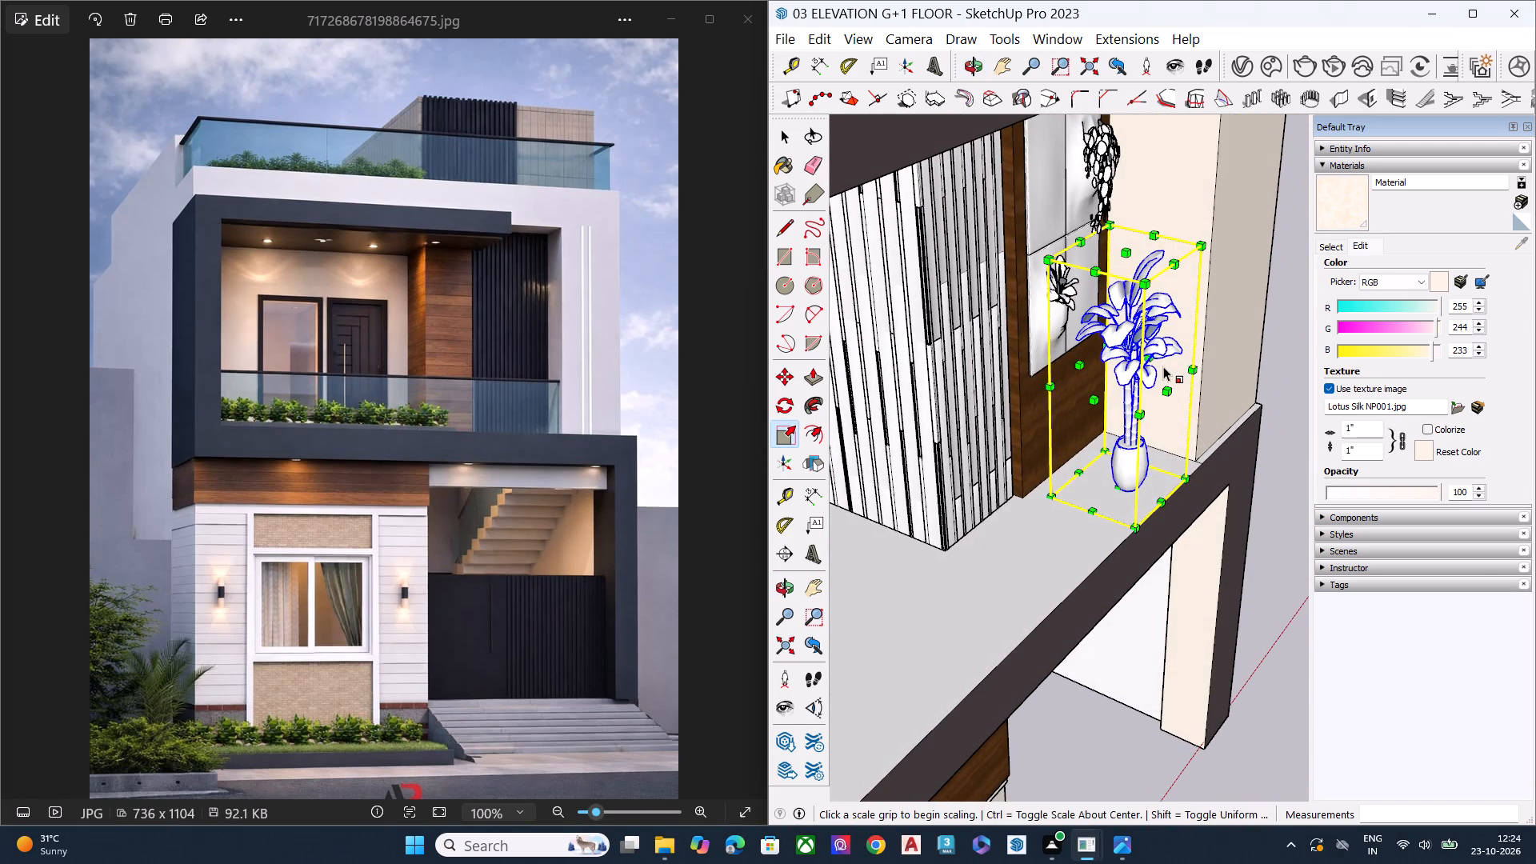
pyautogui.press('space')
pyautogui.press('space')
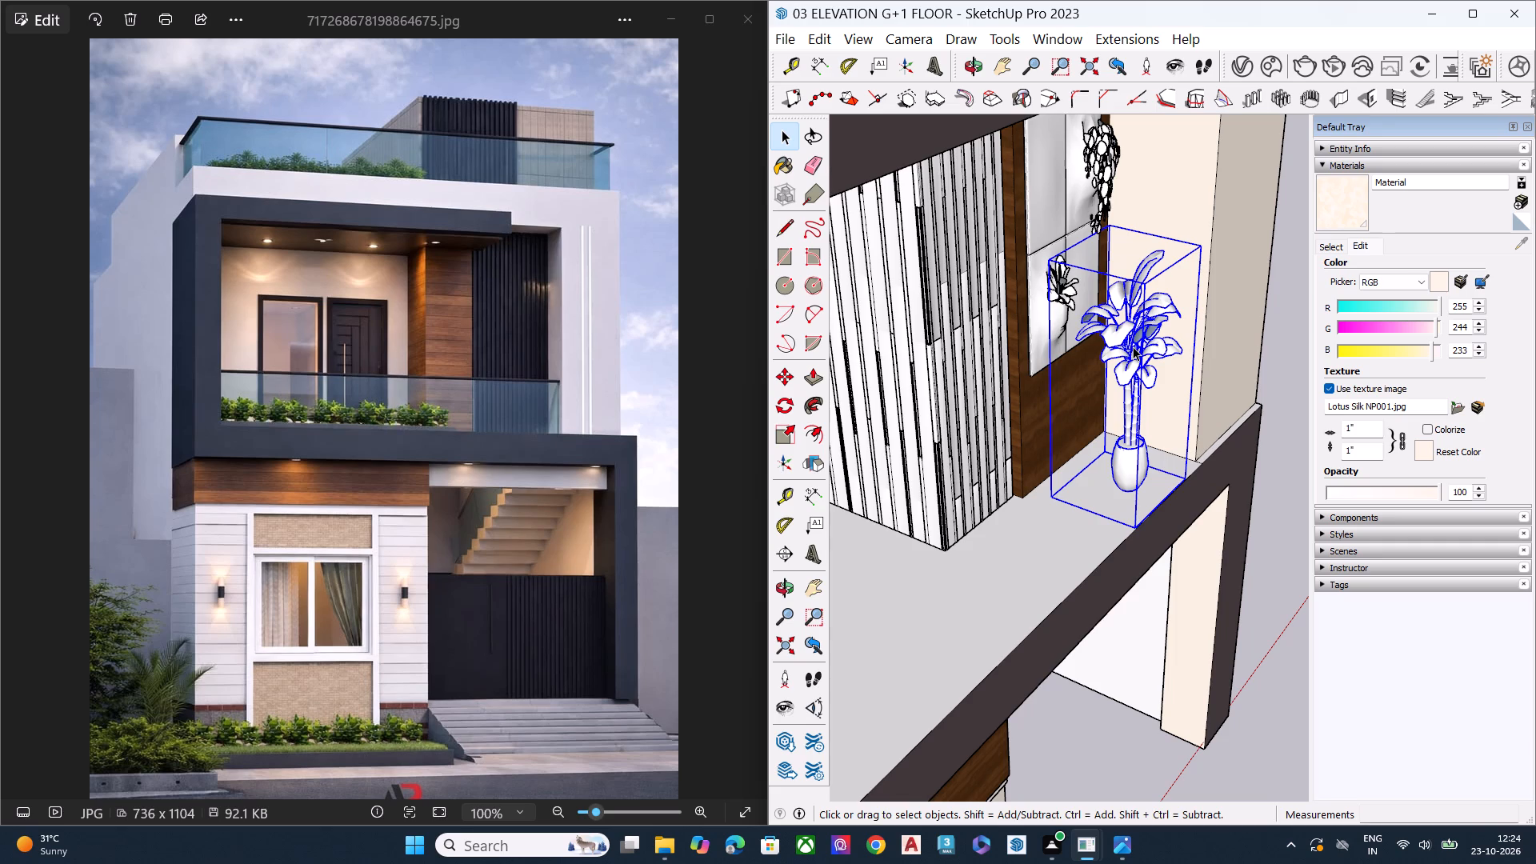
pyautogui.scroll(-8, 1142, 302)
pyautogui.moveTo(1149, 321); pyautogui.dragTo(1122, 218, button='middle')
pyautogui.scroll(1, 1147, 320)
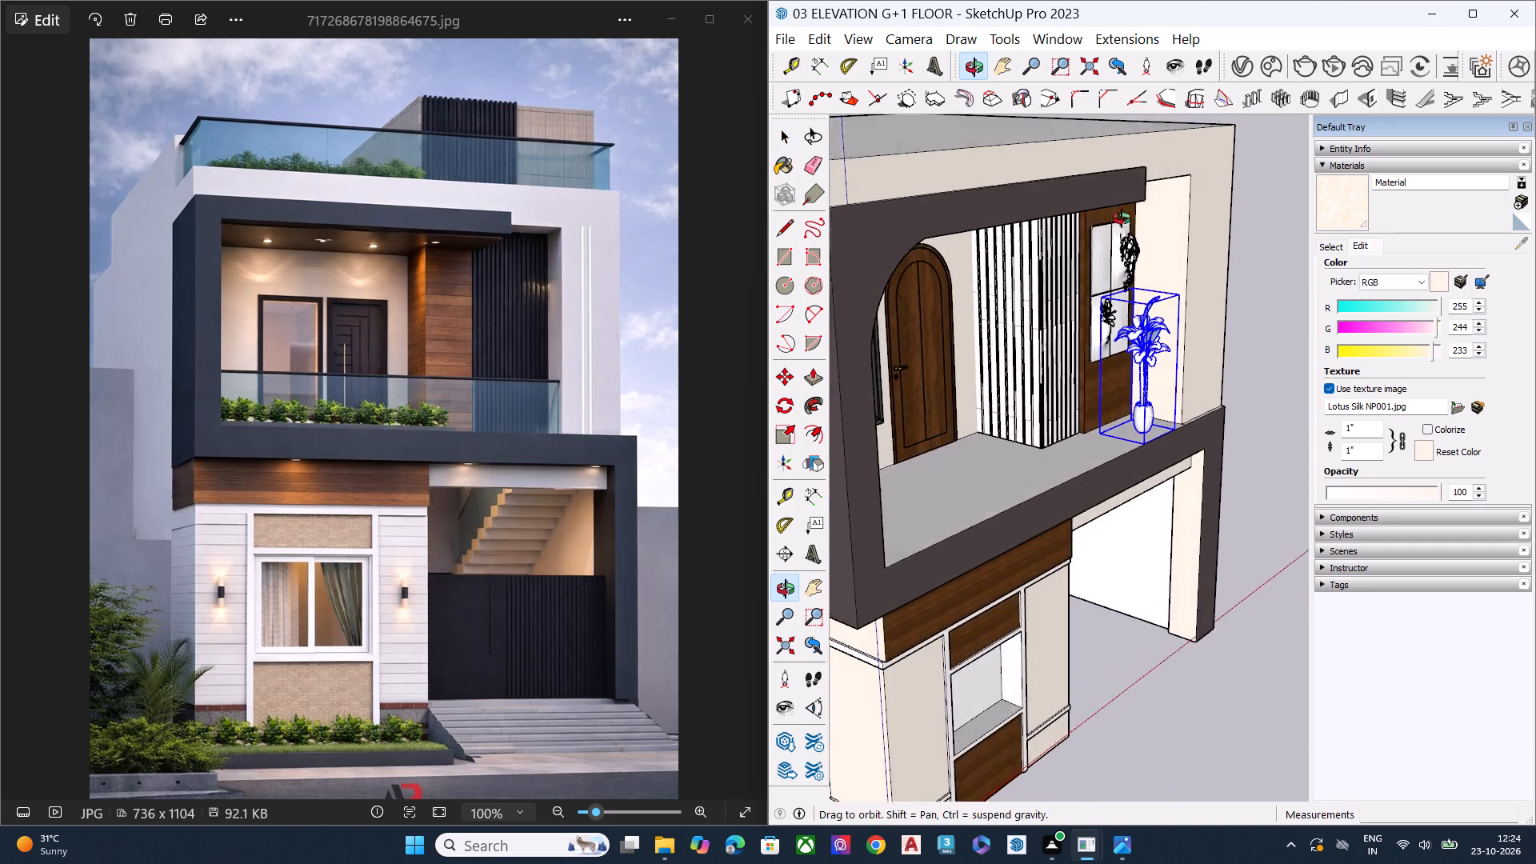
pyautogui.moveTo(1122, 218); pyautogui.dragTo(1126, 210, button='middle')
pyautogui.scroll(1, 1126, 210)
pyautogui.click(1247, 365)
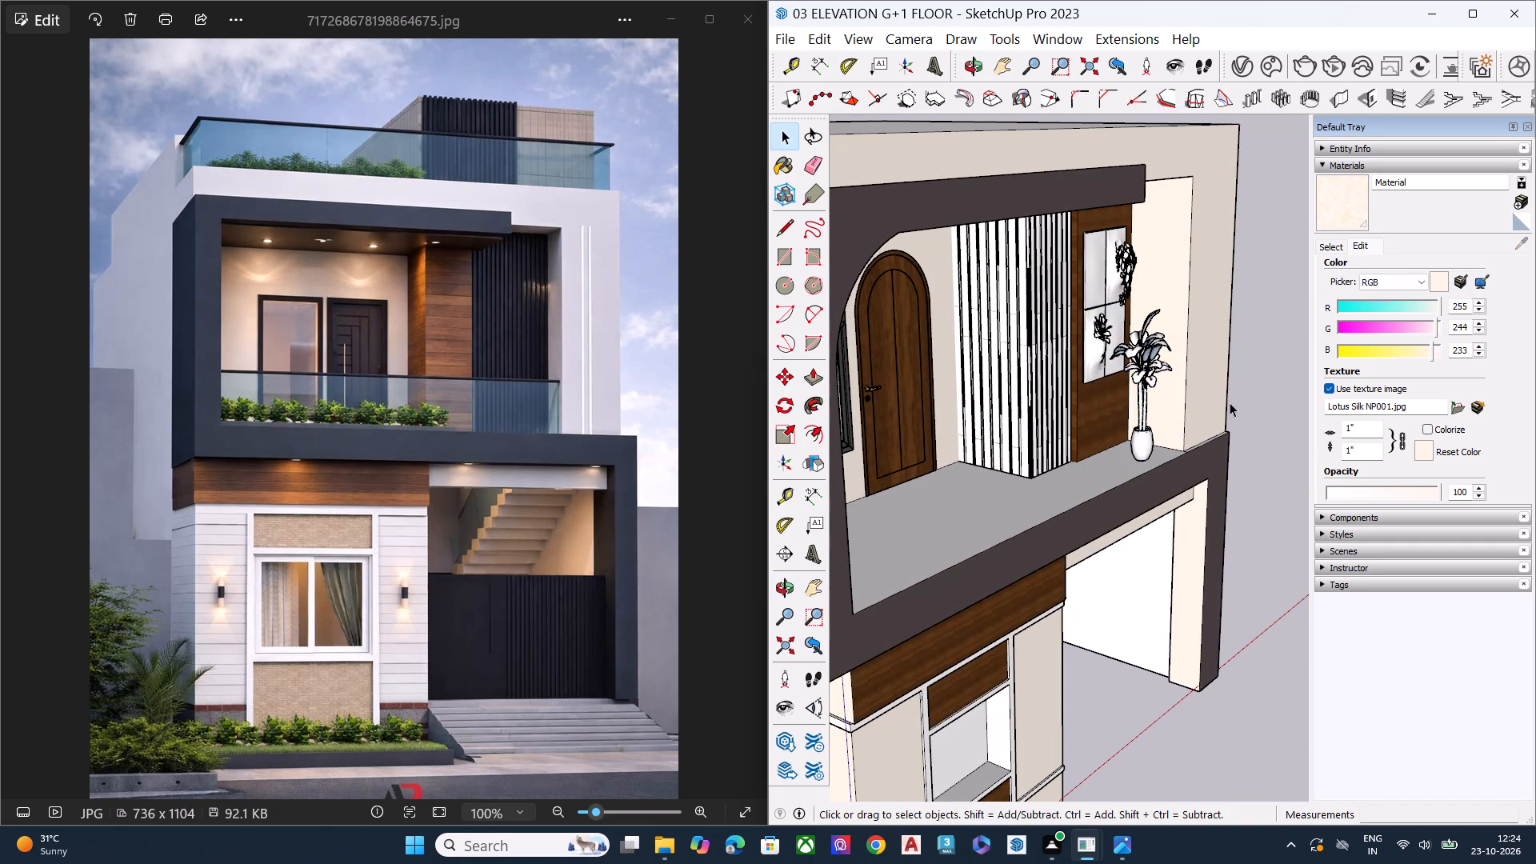
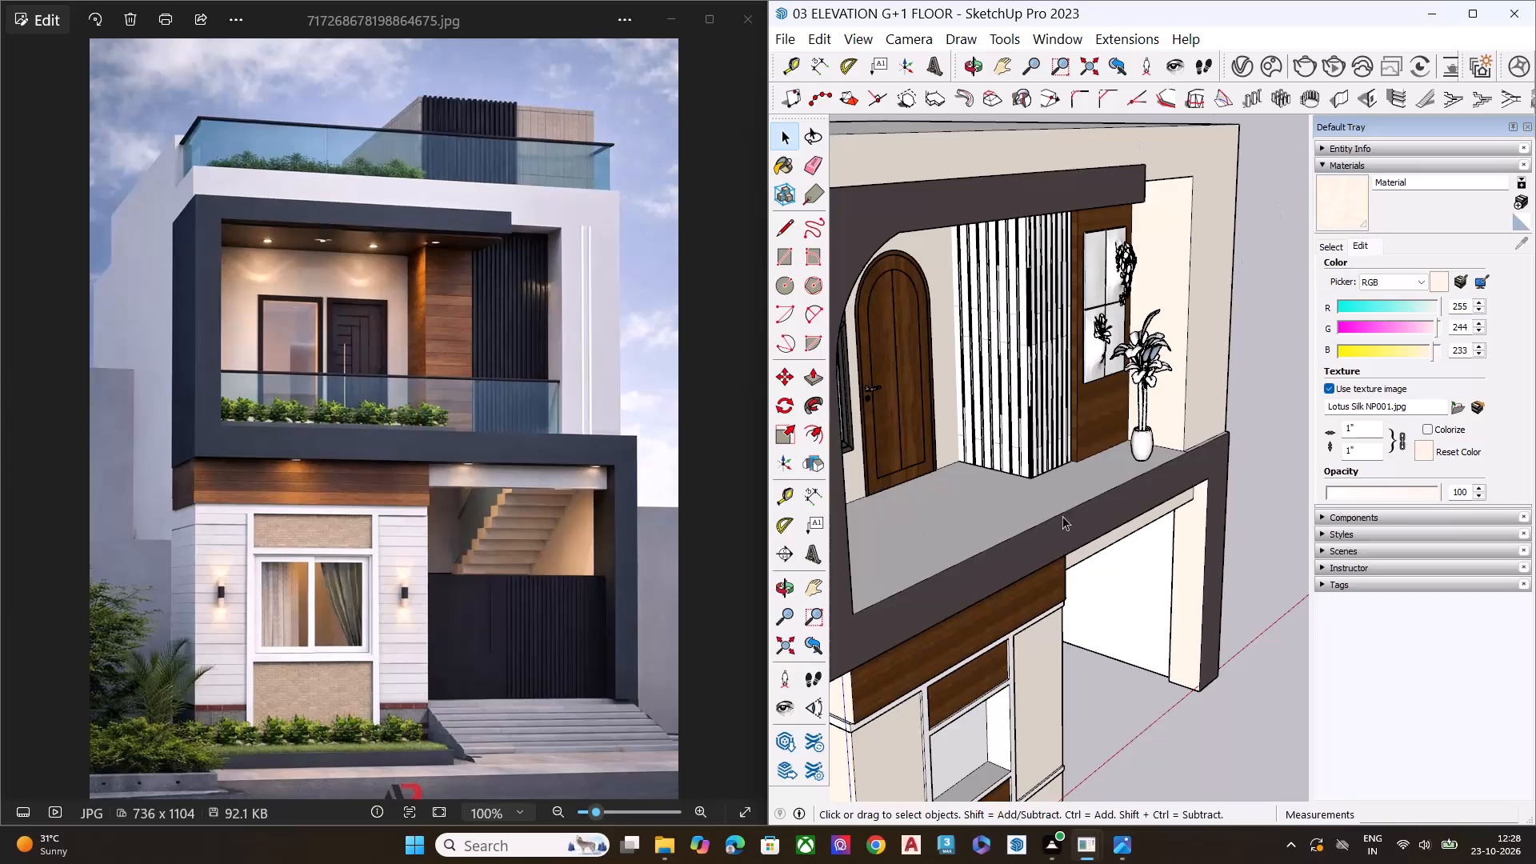
# Widen the balcony's potted plant along the red axis, toward the slatted panel, by a factor of about 1.13.
pyautogui.scroll(-7, 1147, 417)
pyautogui.moveTo(1118, 498); pyautogui.dragTo(1146, 418, button='middle')
pyautogui.scroll(8, 1146, 418)
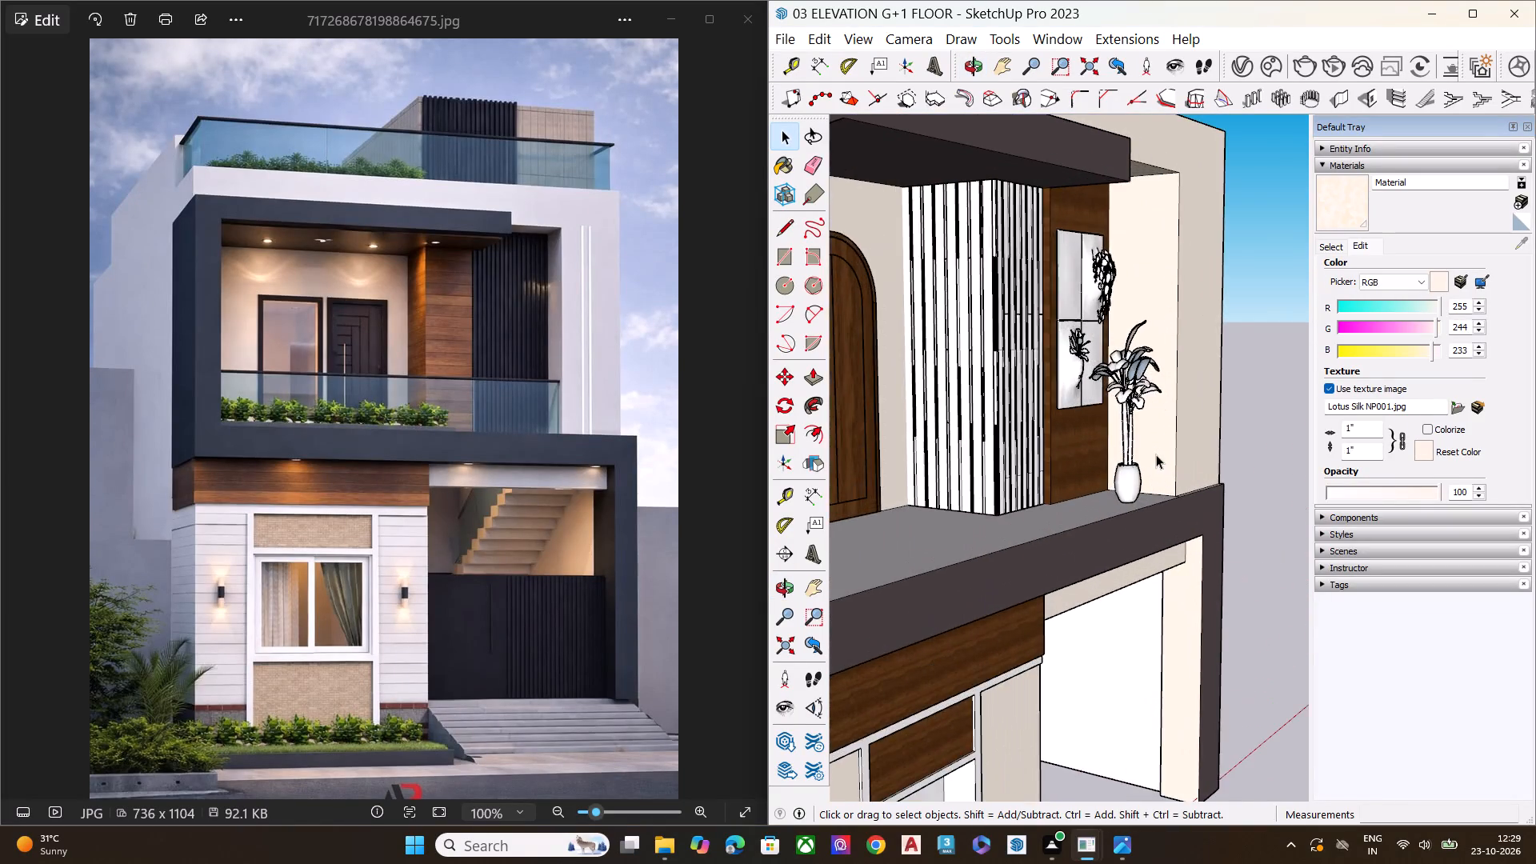
pyautogui.scroll(7, 1136, 489)
pyautogui.scroll(-1, 1136, 490)
pyautogui.scroll(2, 1136, 490)
pyautogui.moveTo(1119, 394); pyautogui.dragTo(1140, 506, button='middle')
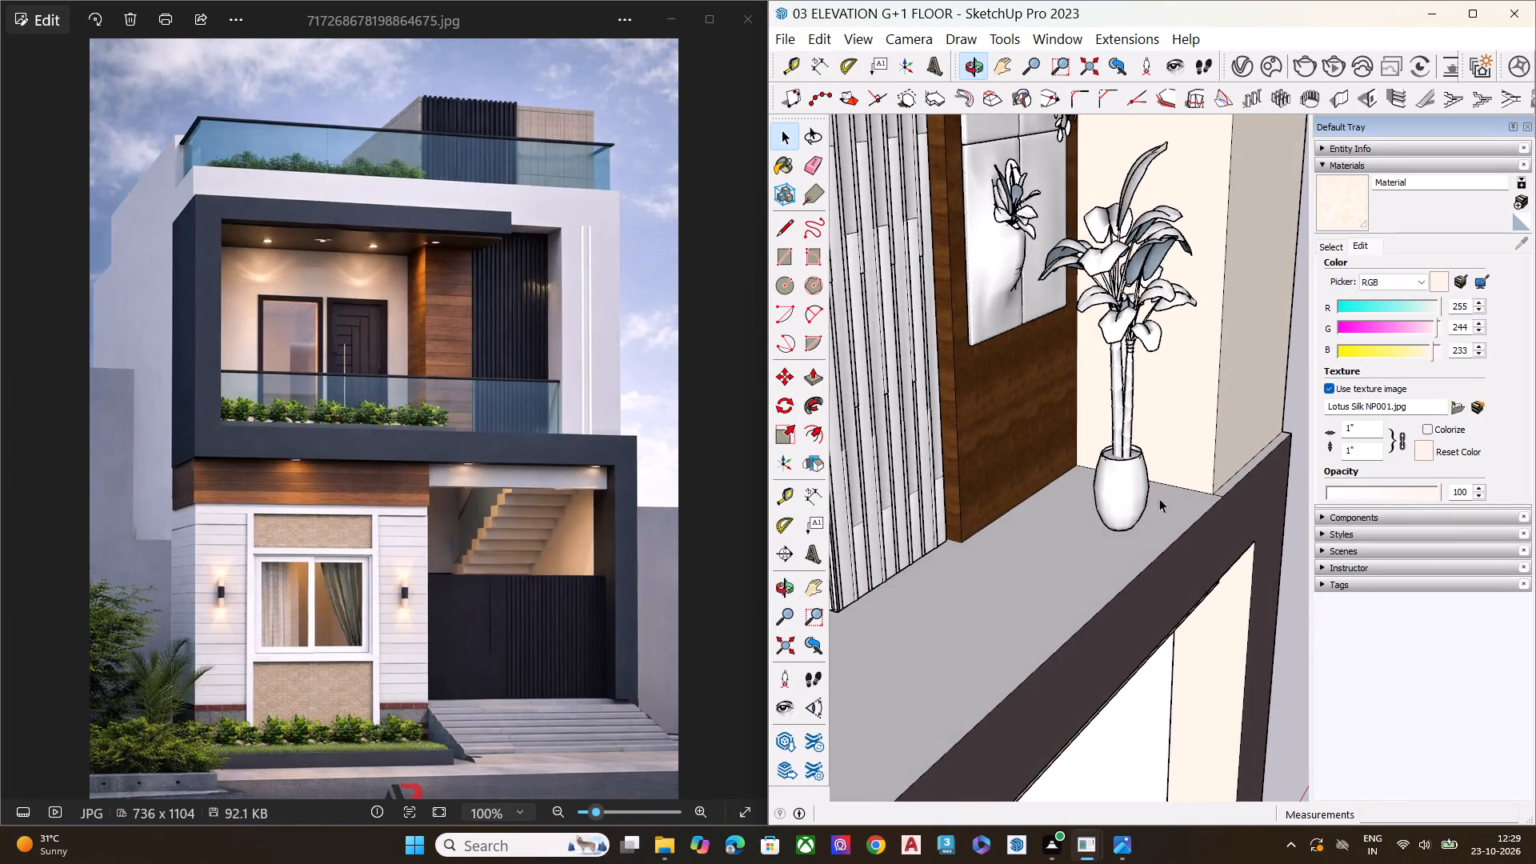
pyautogui.scroll(2, 1159, 494)
pyautogui.scroll(-3, 1153, 484)
pyautogui.scroll(5, 1148, 478)
pyautogui.moveTo(1116, 468); pyautogui.dragTo(1114, 608, button='middle')
pyautogui.click(1117, 586)
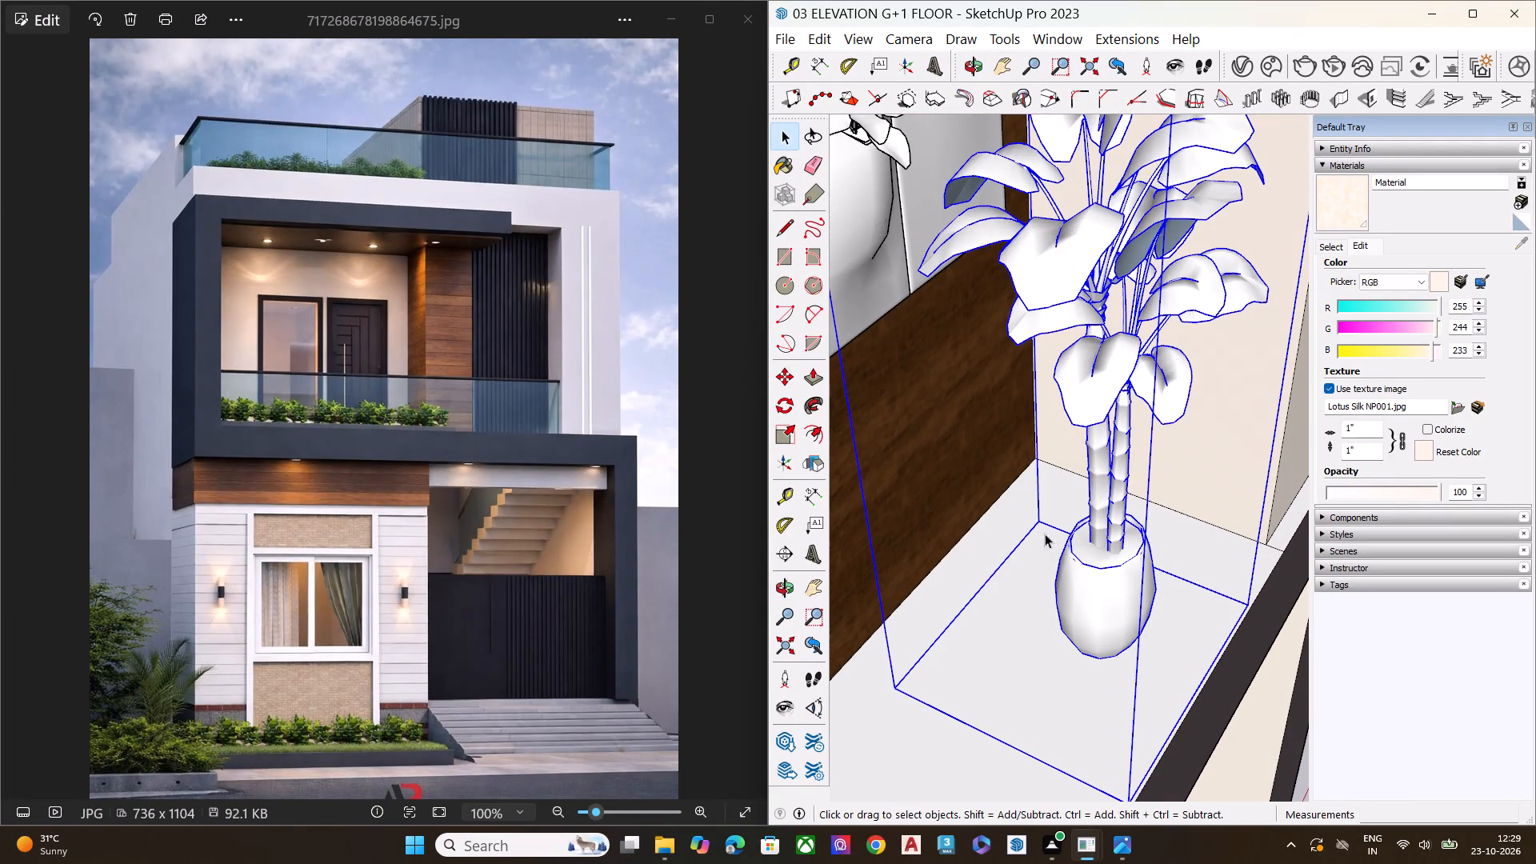
pyautogui.press('s')
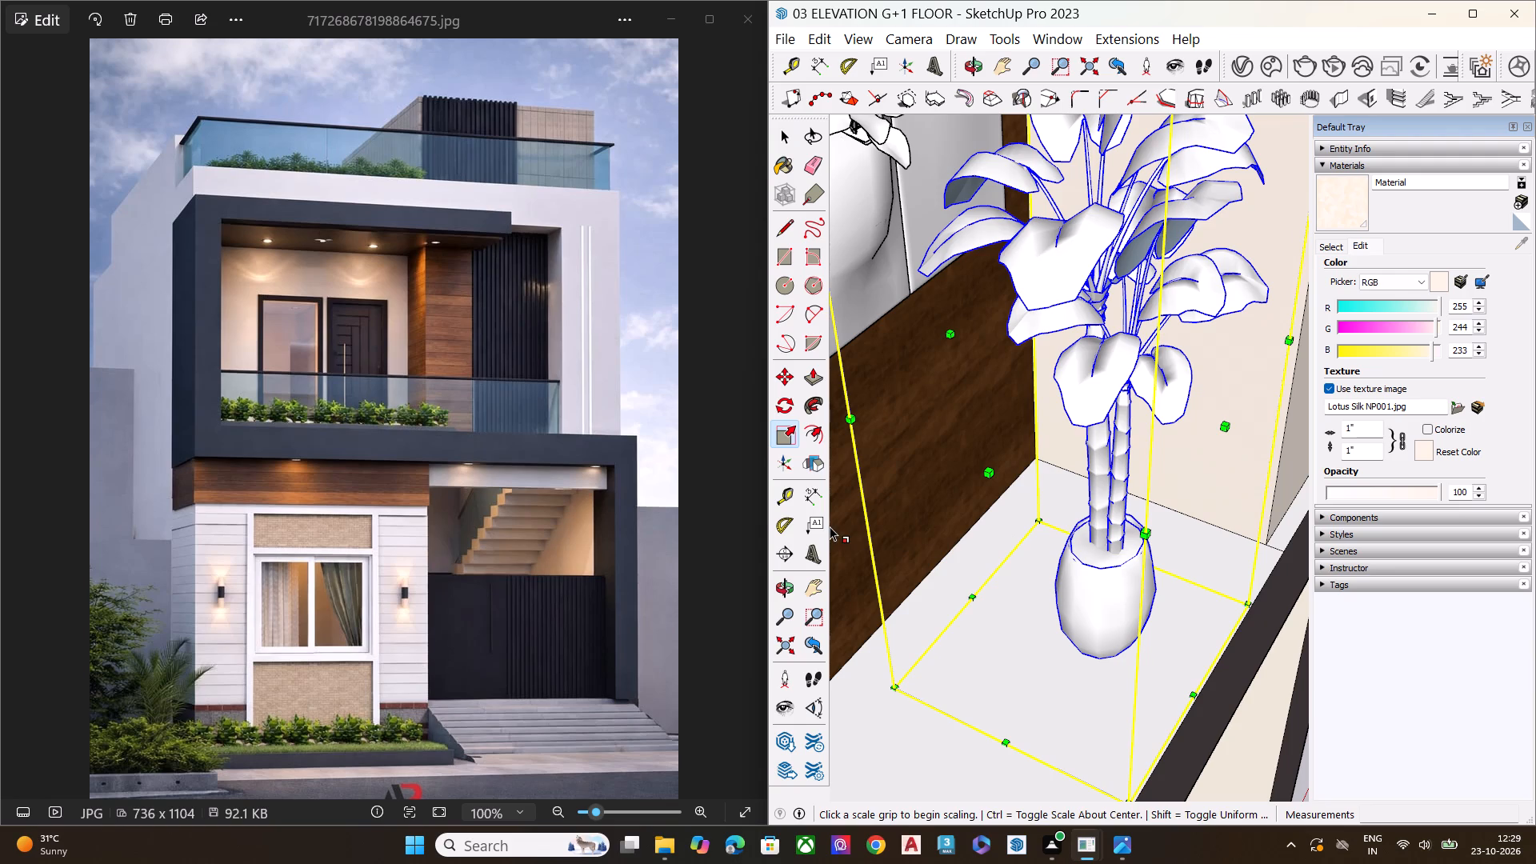
pyautogui.moveTo(982, 478); pyautogui.dragTo(962, 502)
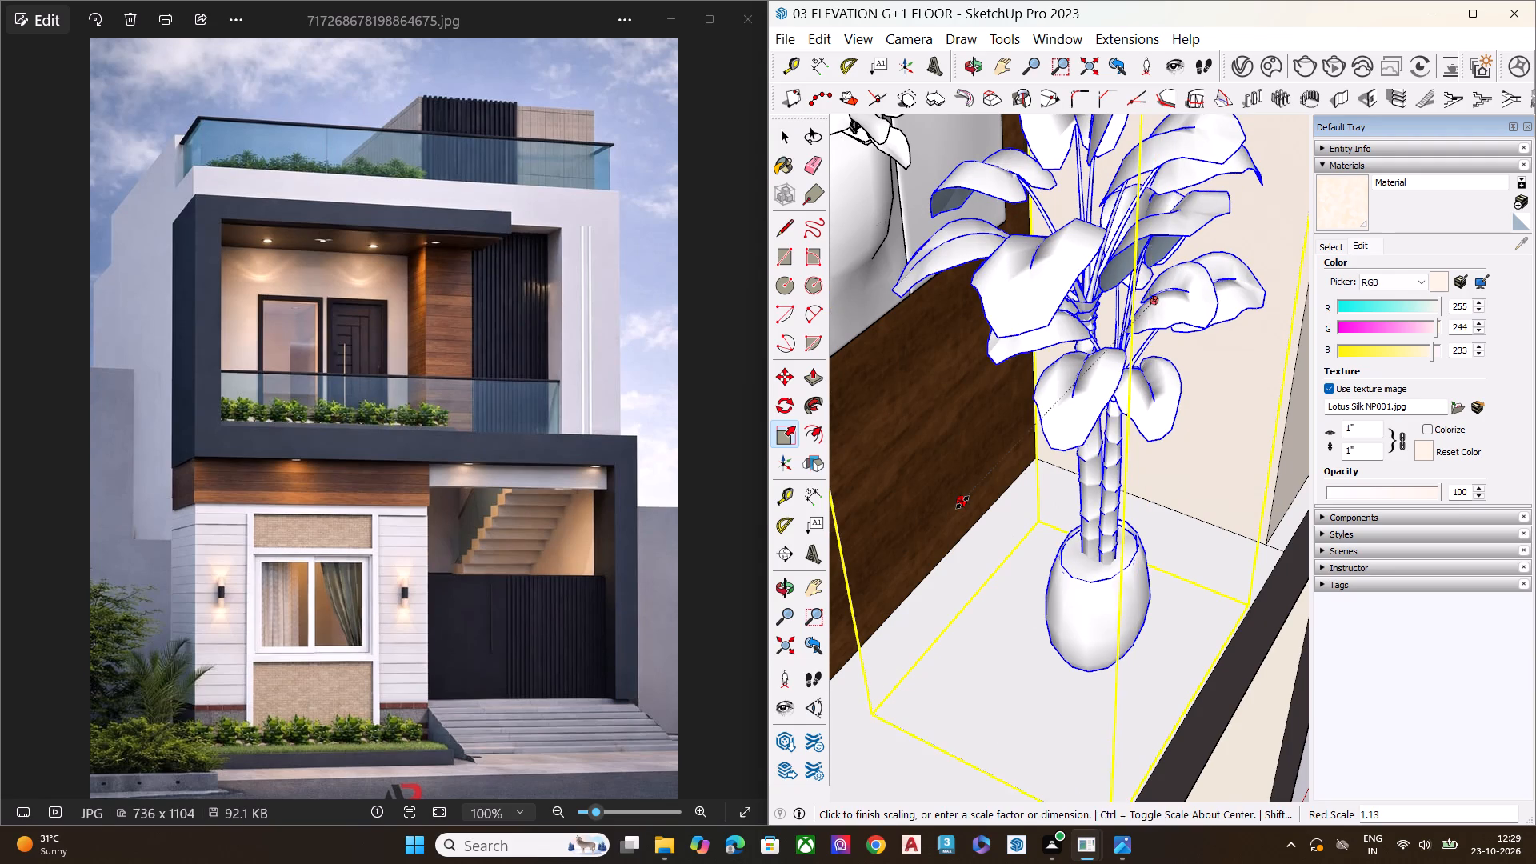
pyautogui.moveTo(962, 502); pyautogui.dragTo(957, 510)
# Scale the potted plant toward the wood cladding by a green-axis factor of about 1.24, and leave it deselected.
pyautogui.scroll(-6, 1103, 507)
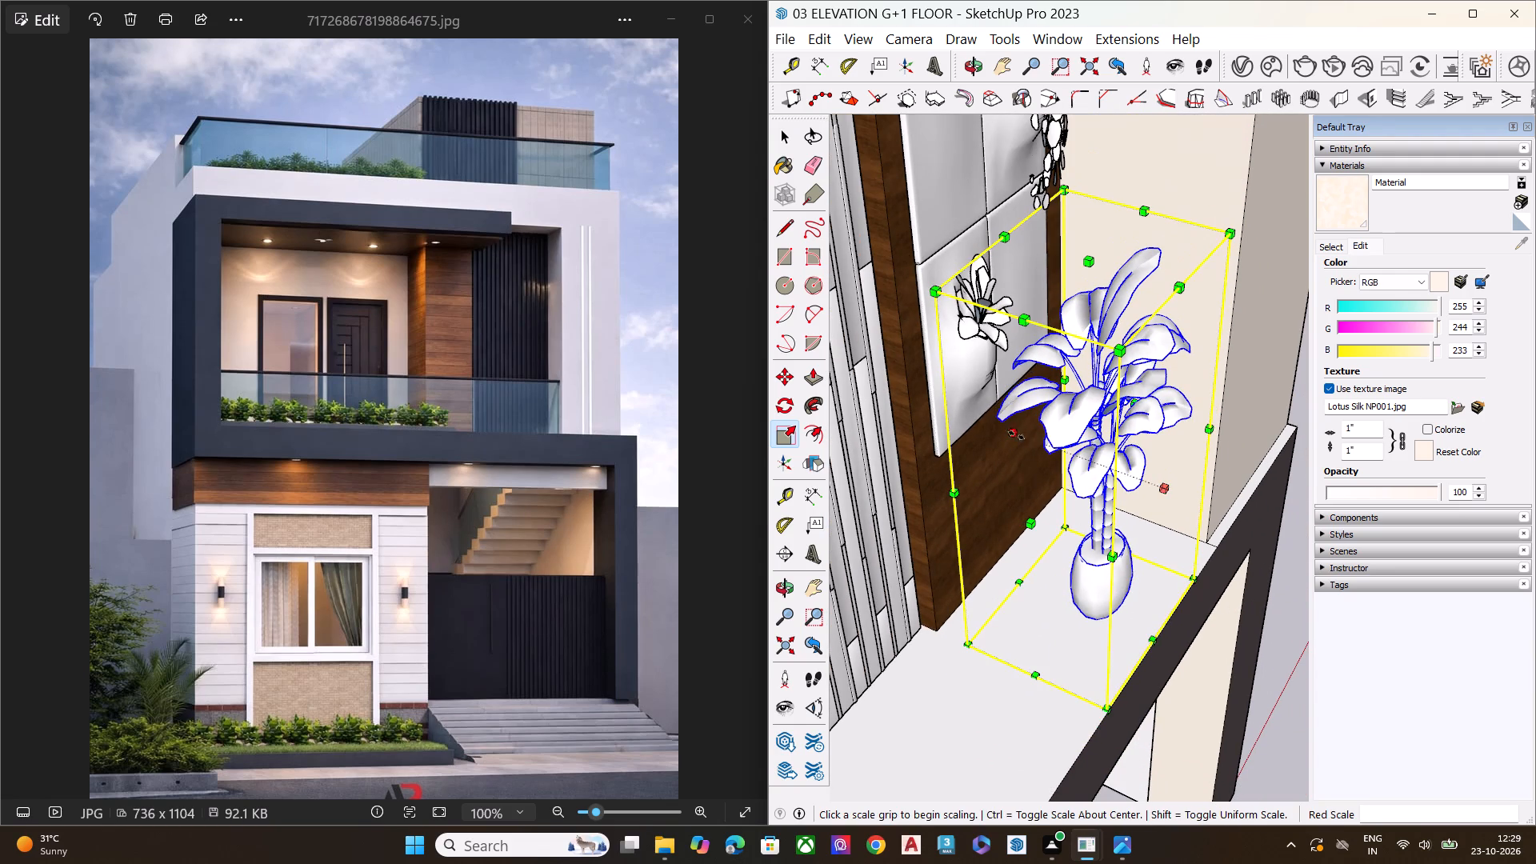
pyautogui.moveTo(1018, 430); pyautogui.dragTo(989, 426)
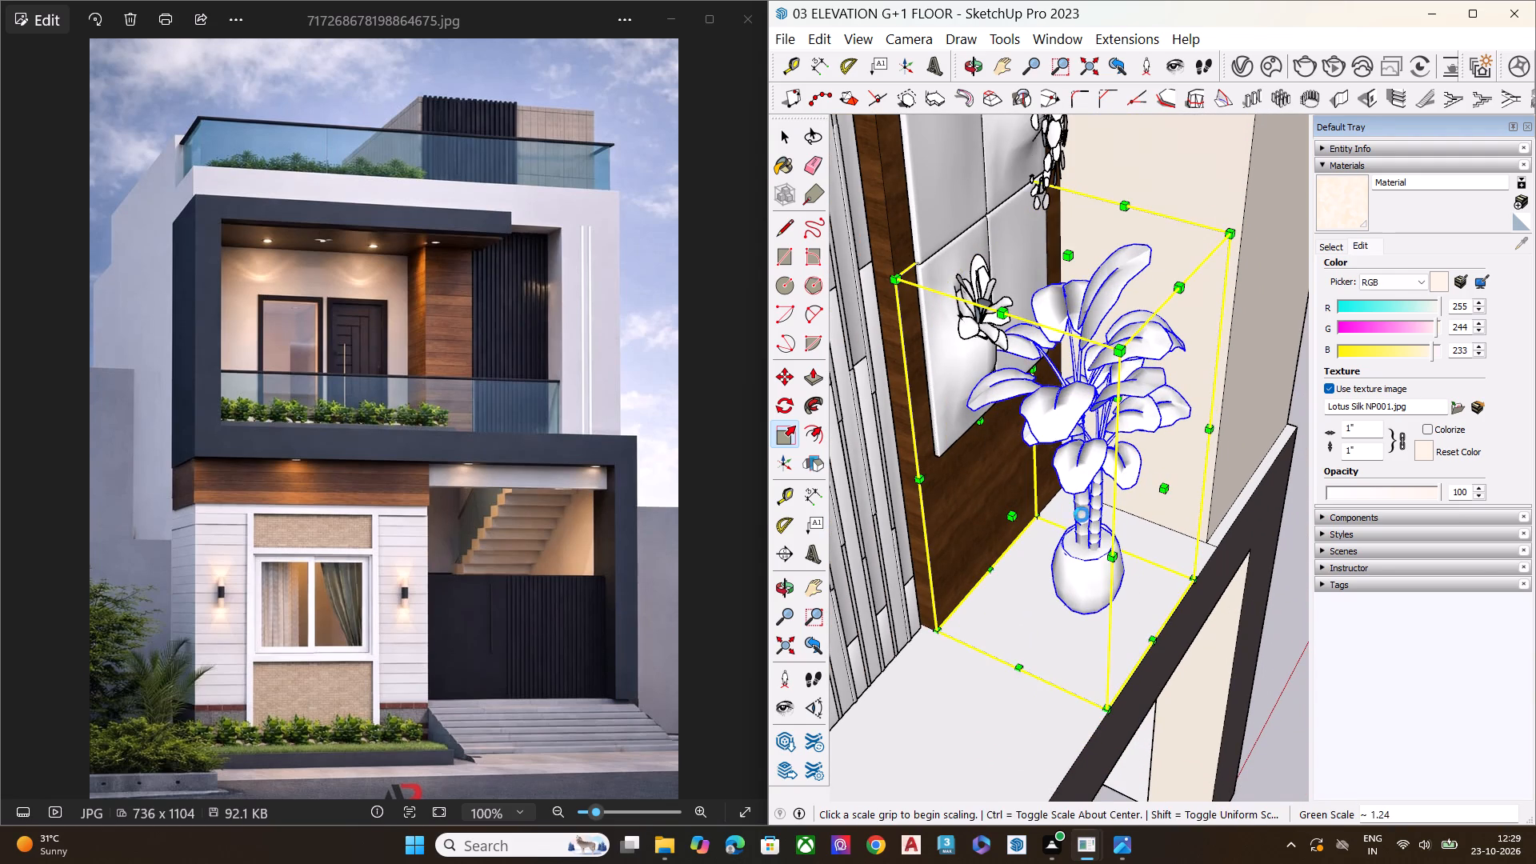
pyautogui.scroll(-4, 1040, 509)
pyautogui.moveTo(1062, 546); pyautogui.dragTo(1085, 449, button='middle')
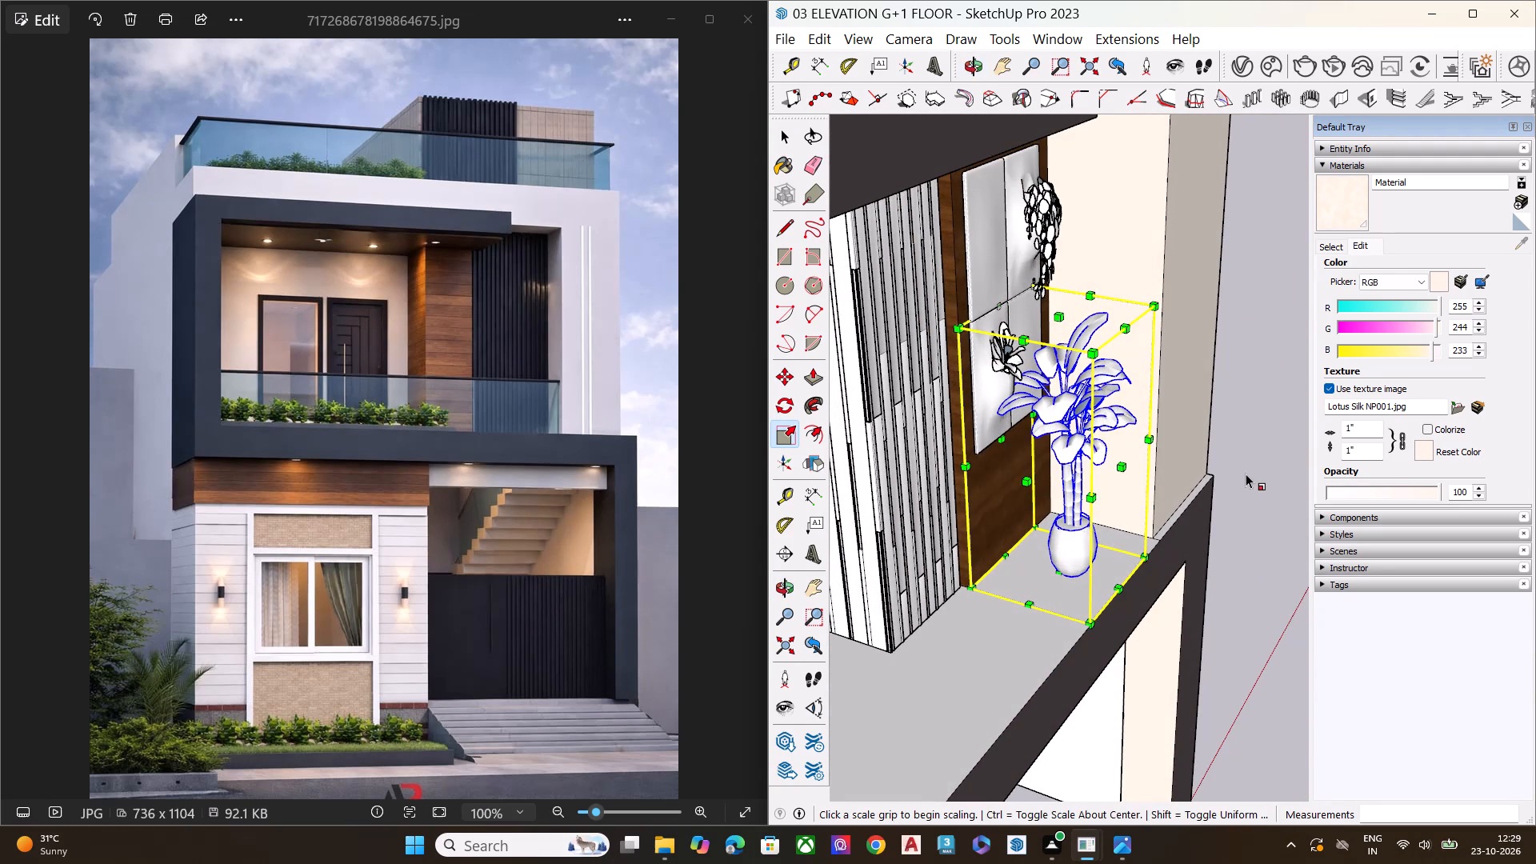
pyautogui.press('space')
pyautogui.click(1245, 460)
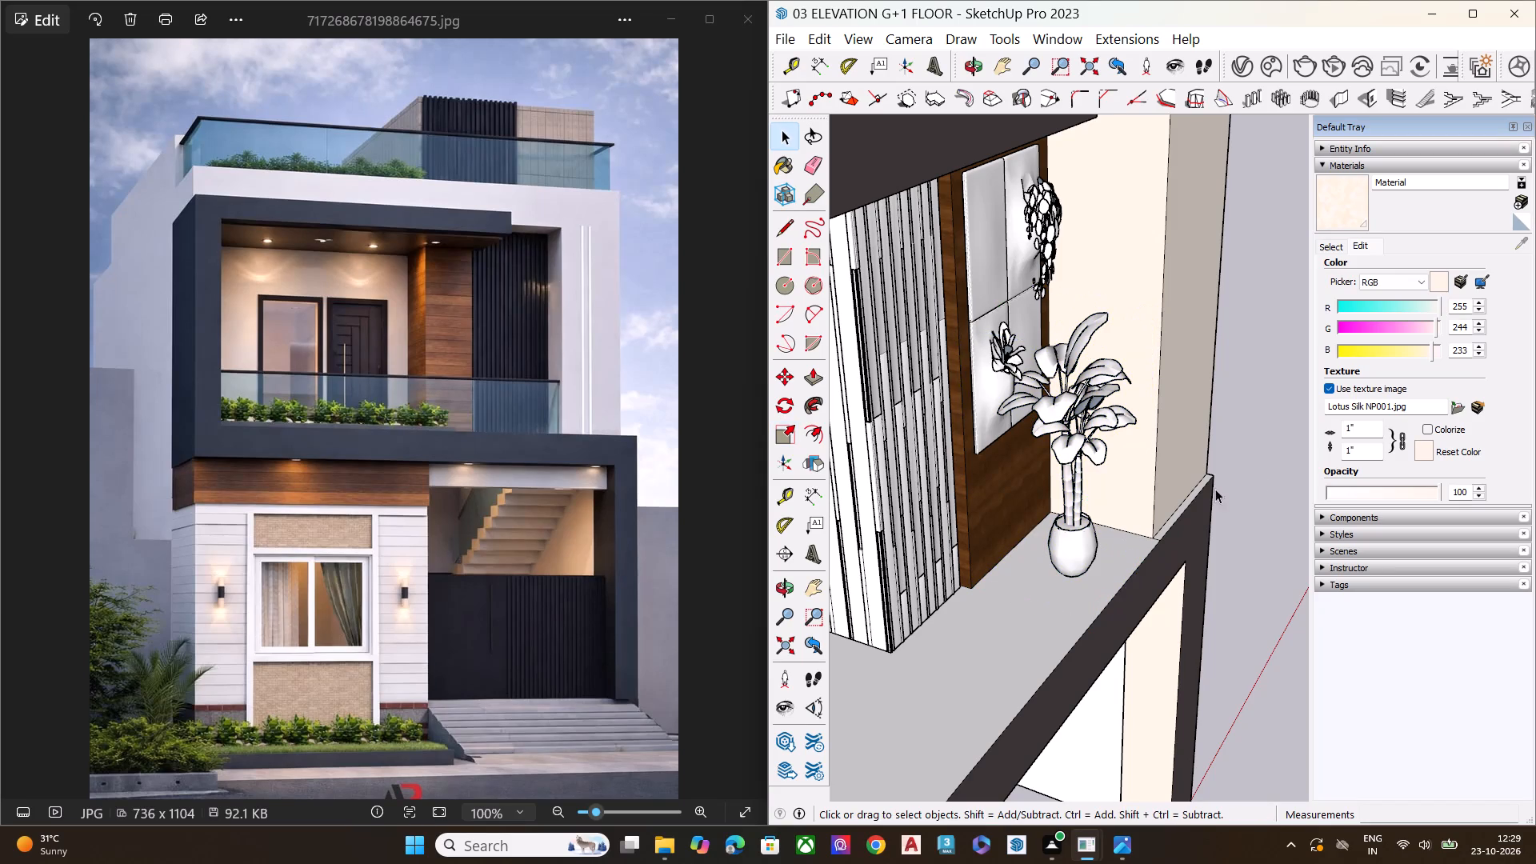
# Select the cream side-wall face at the end of the balcony, beside the potted plant.
pyautogui.scroll(2, 1198, 506)
pyautogui.scroll(-1, 1198, 506)
pyautogui.scroll(2, 1198, 506)
pyautogui.click(1179, 493)
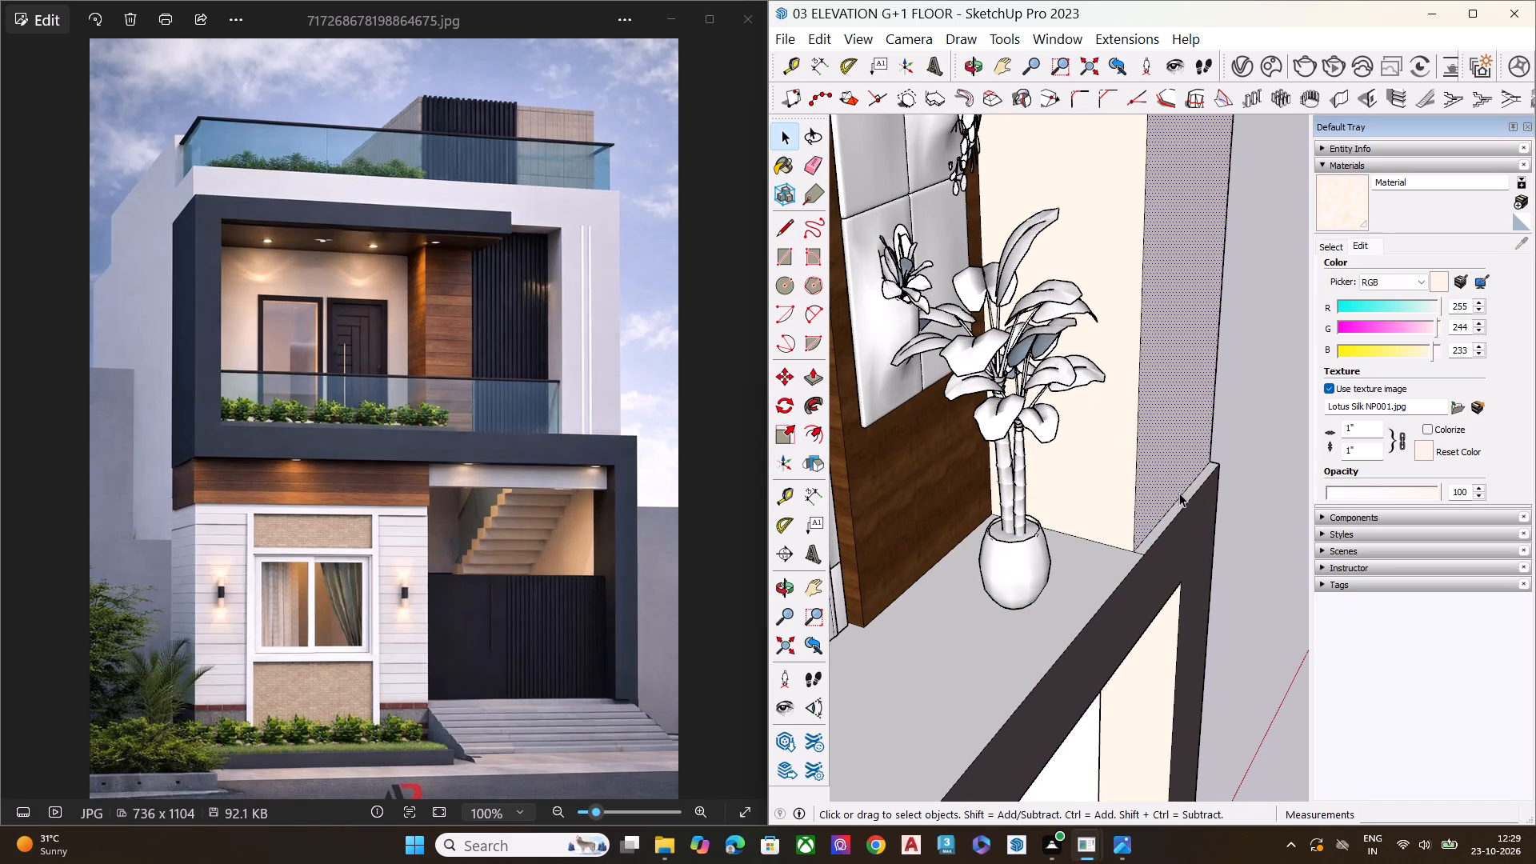
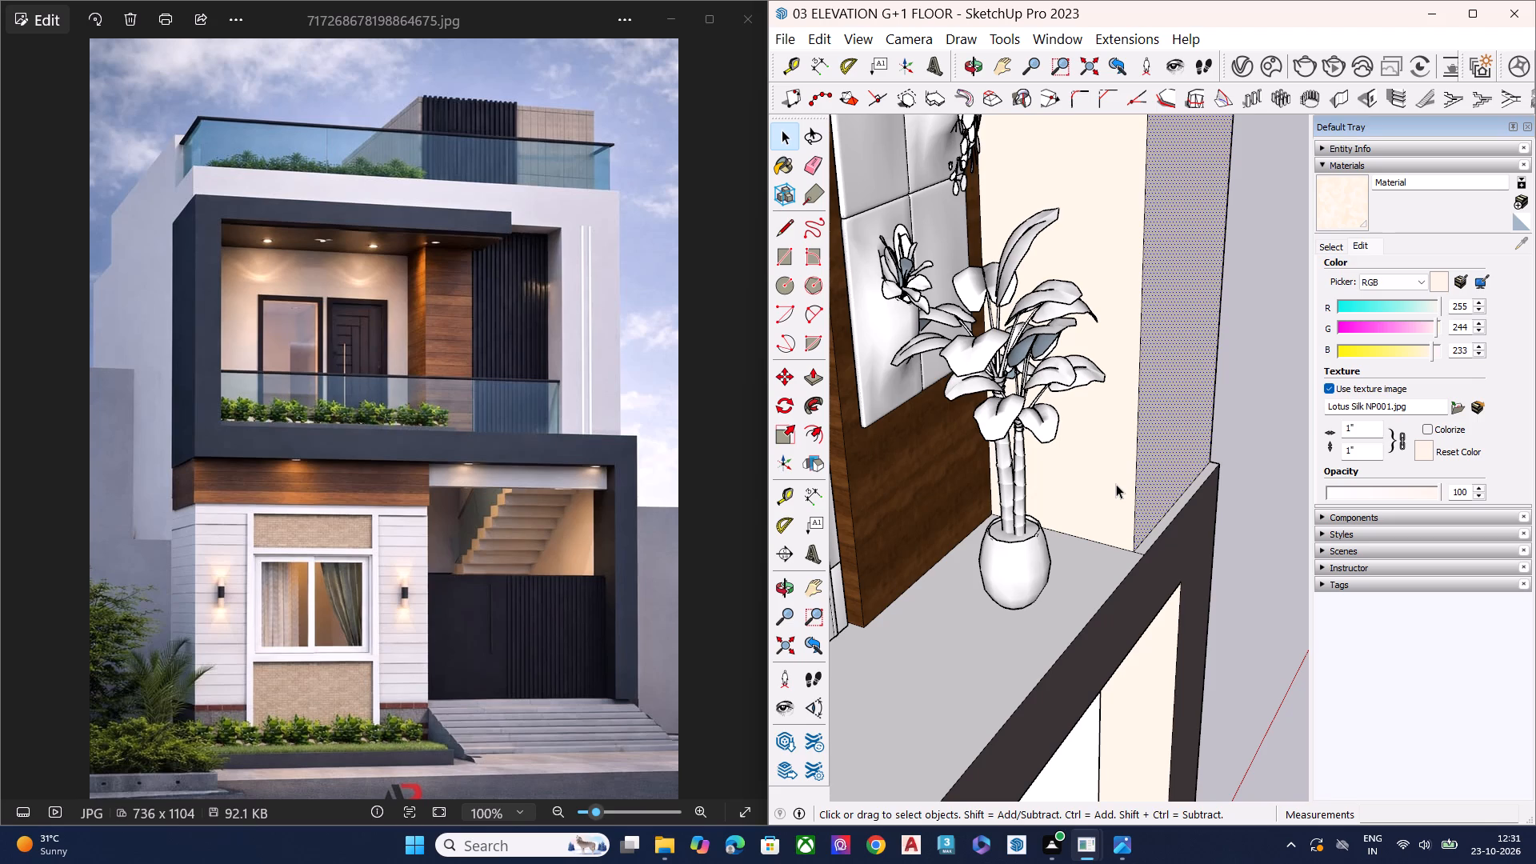
# Move the potted plant from the balcony's end so its bounding corner meets the slatted panel's front corner, beside the arched door.
pyautogui.scroll(-3, 1040, 378)
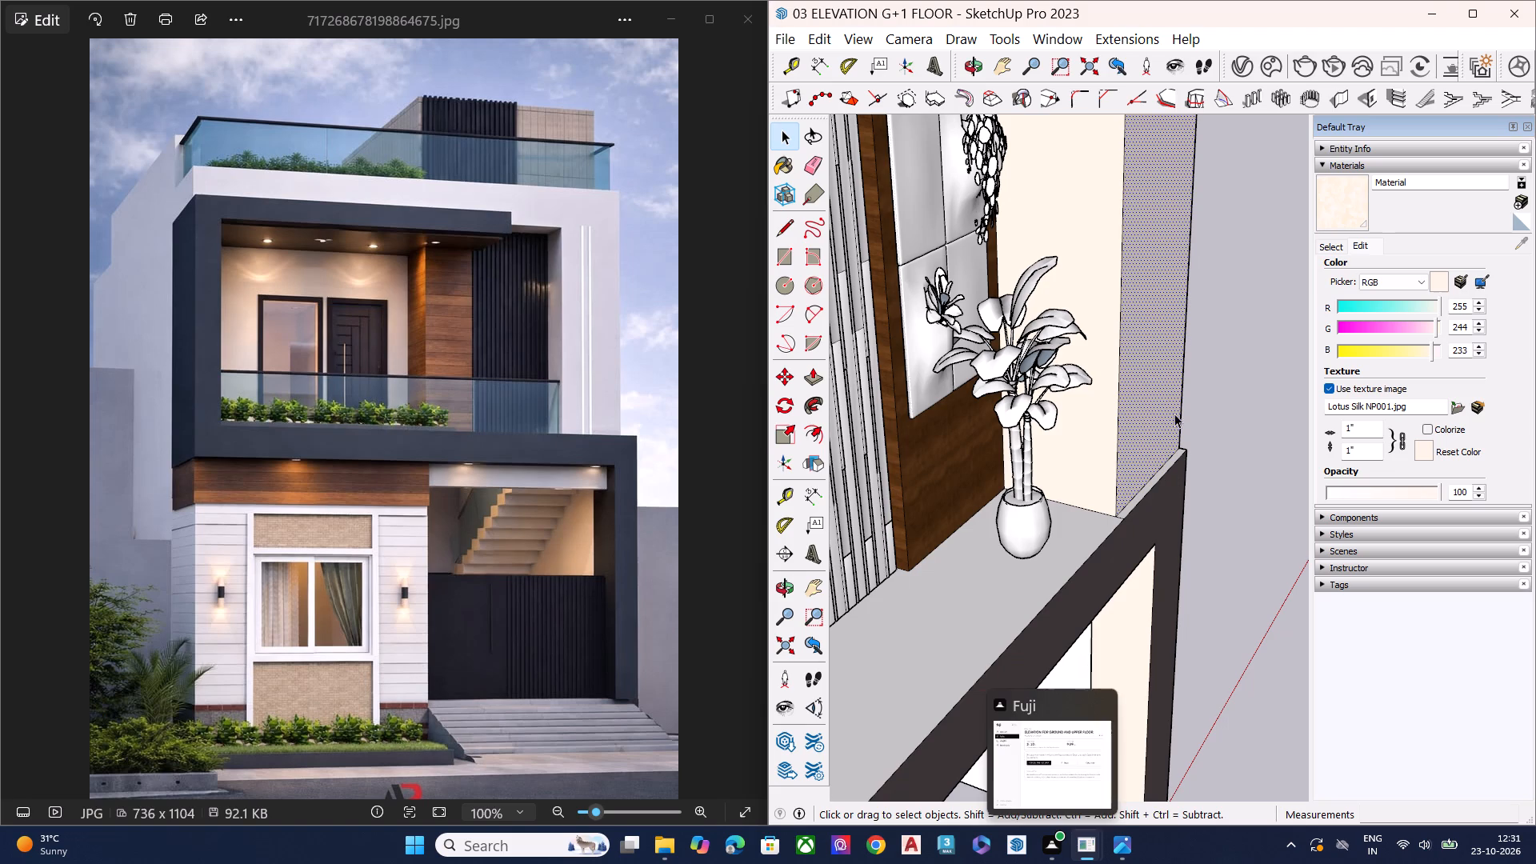
pyautogui.scroll(-2, 1080, 452)
pyautogui.moveTo(1079, 510); pyautogui.dragTo(1075, 465, button='middle')
pyautogui.scroll(-3, 1181, 317)
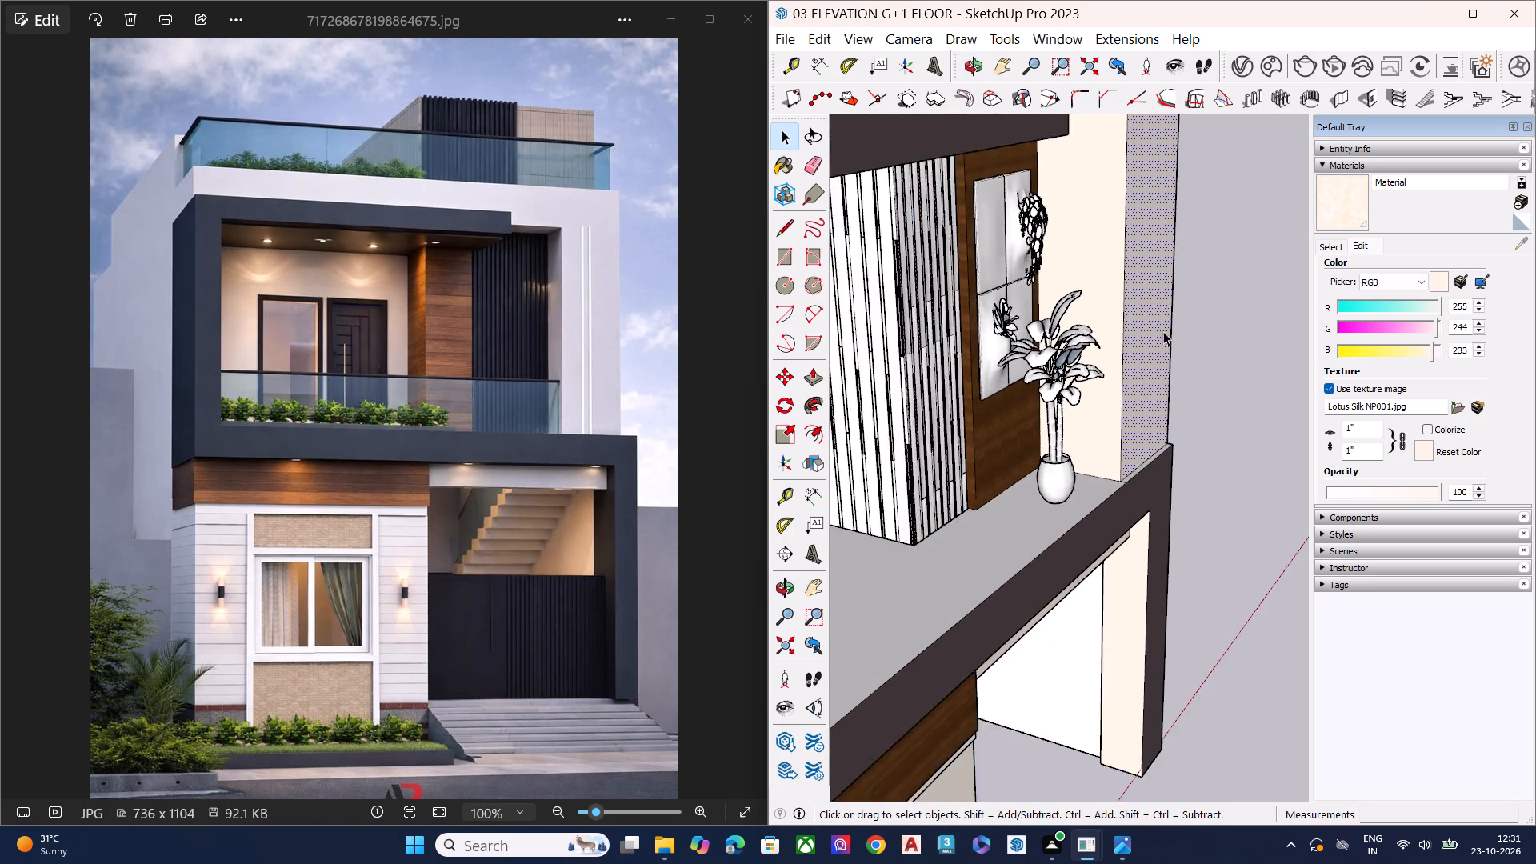
pyautogui.scroll(-4, 1163, 331)
pyautogui.moveTo(1114, 396); pyautogui.dragTo(1087, 248, button='middle')
pyautogui.scroll(2, 1092, 250)
pyautogui.scroll(-1, 1097, 282)
pyautogui.scroll(11, 1097, 362)
pyautogui.scroll(-1, 1056, 449)
pyautogui.scroll(1, 1054, 443)
pyautogui.scroll(-2, 1061, 429)
pyautogui.scroll(2, 1079, 423)
pyautogui.moveTo(1127, 484); pyautogui.dragTo(986, 454, button='middle')
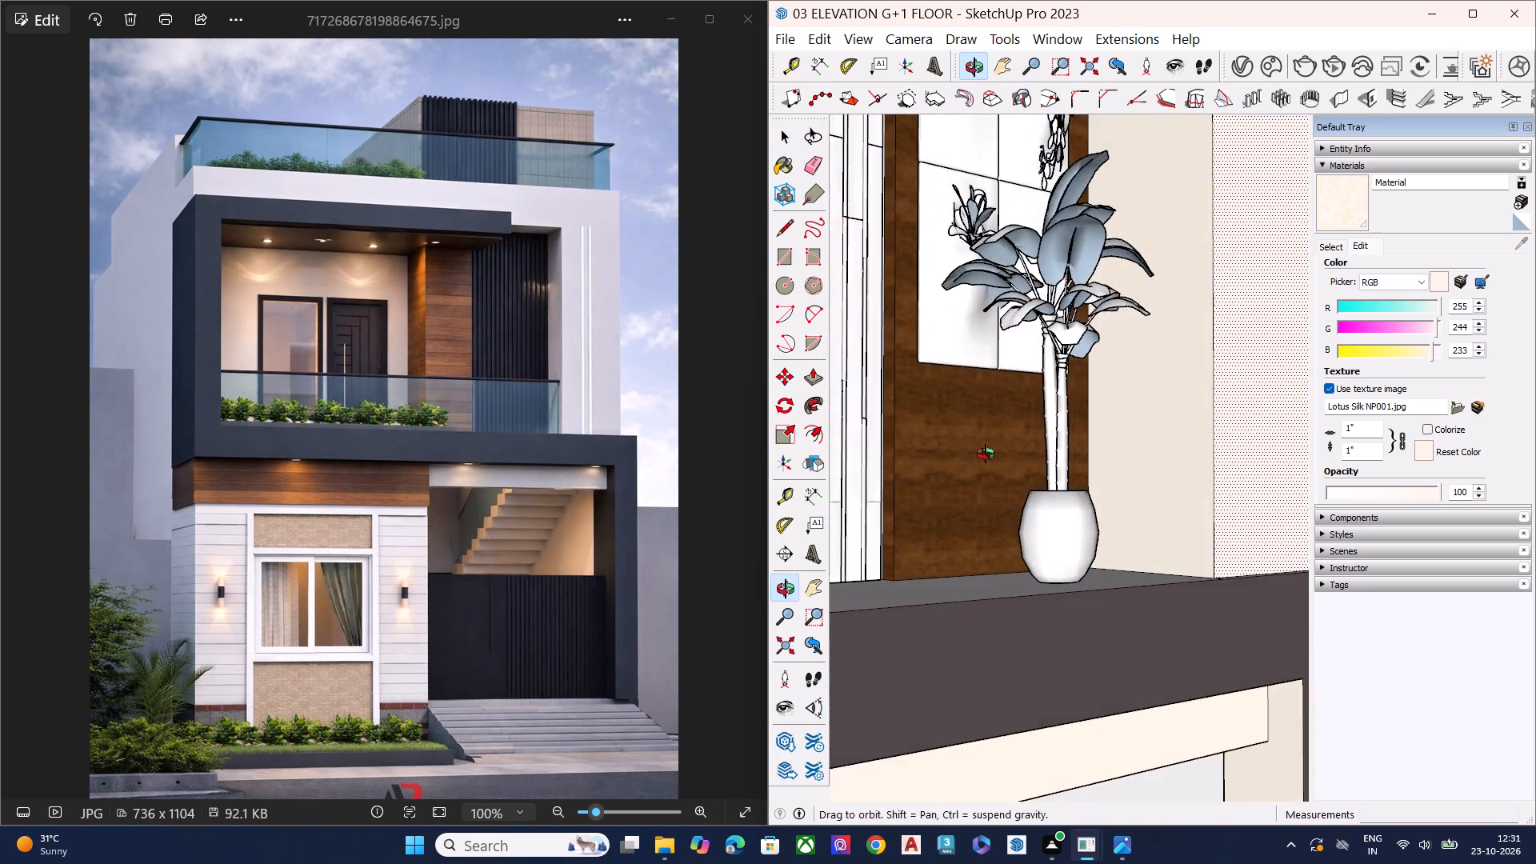
pyautogui.moveTo(986, 454); pyautogui.dragTo(985, 454, button='middle')
pyautogui.scroll(1, 1085, 295)
pyautogui.scroll(-3, 1085, 295)
pyautogui.scroll(1, 1095, 306)
pyautogui.scroll(-2, 1098, 320)
pyautogui.scroll(-2, 1147, 370)
pyautogui.scroll(1, 1144, 378)
pyautogui.scroll(-2, 1142, 382)
pyautogui.moveTo(1148, 410); pyautogui.dragTo(1222, 517, button='middle')
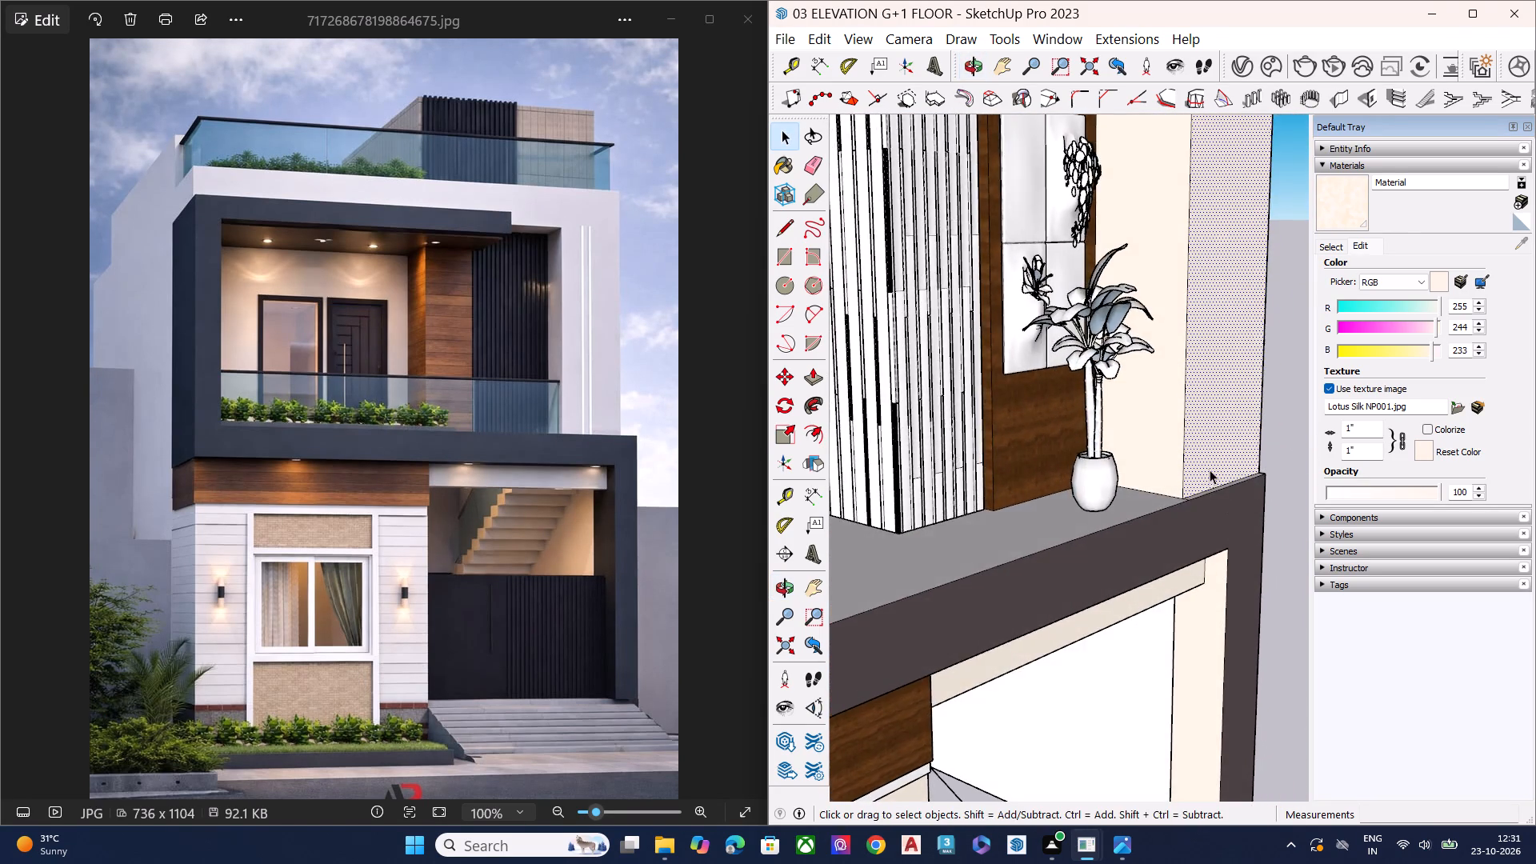
pyautogui.scroll(-3, 1120, 396)
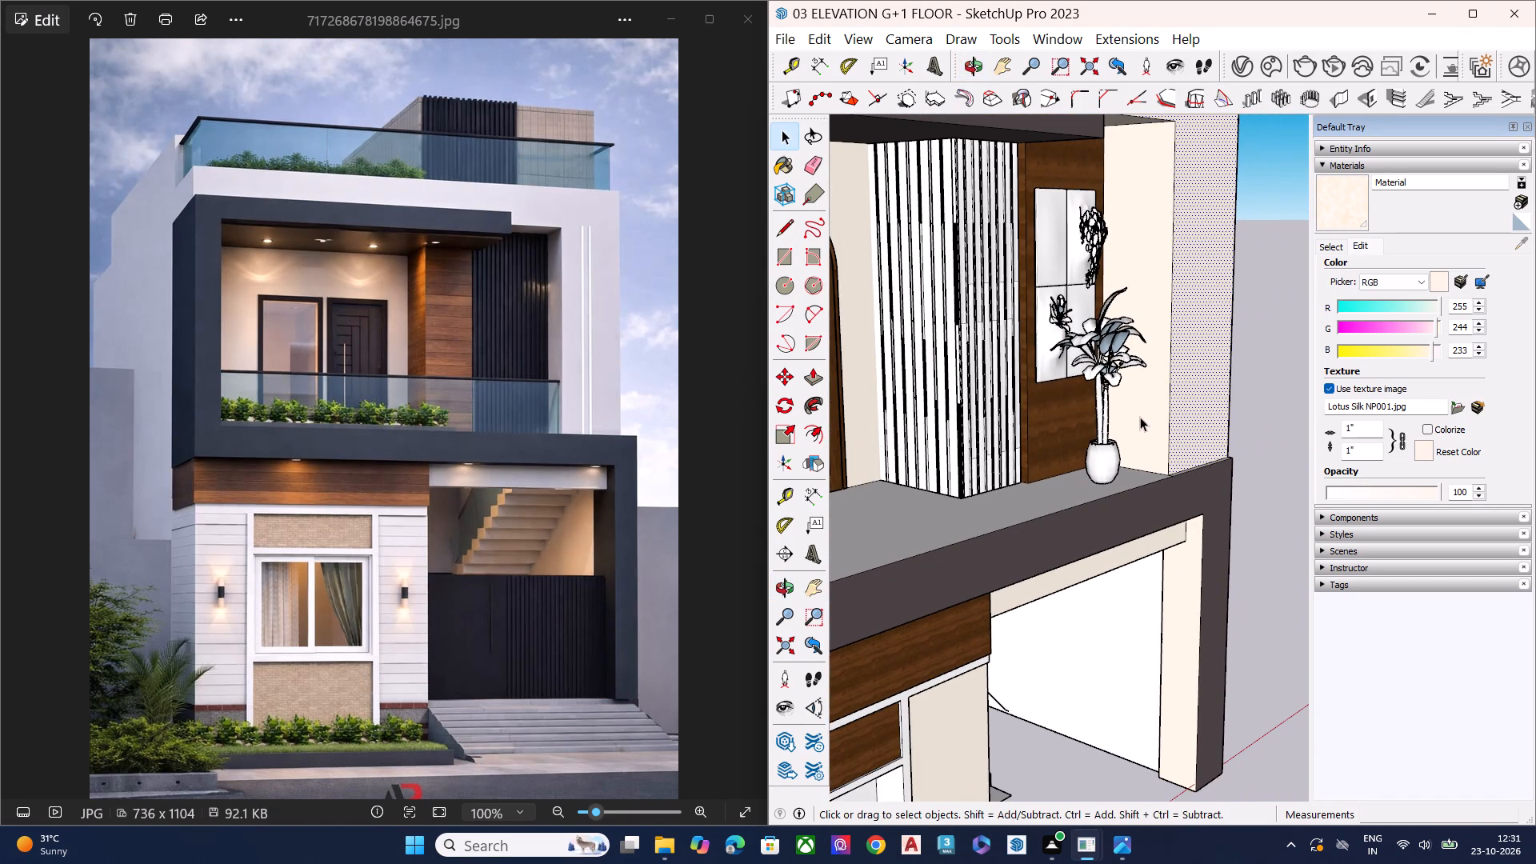
pyautogui.click(1107, 456)
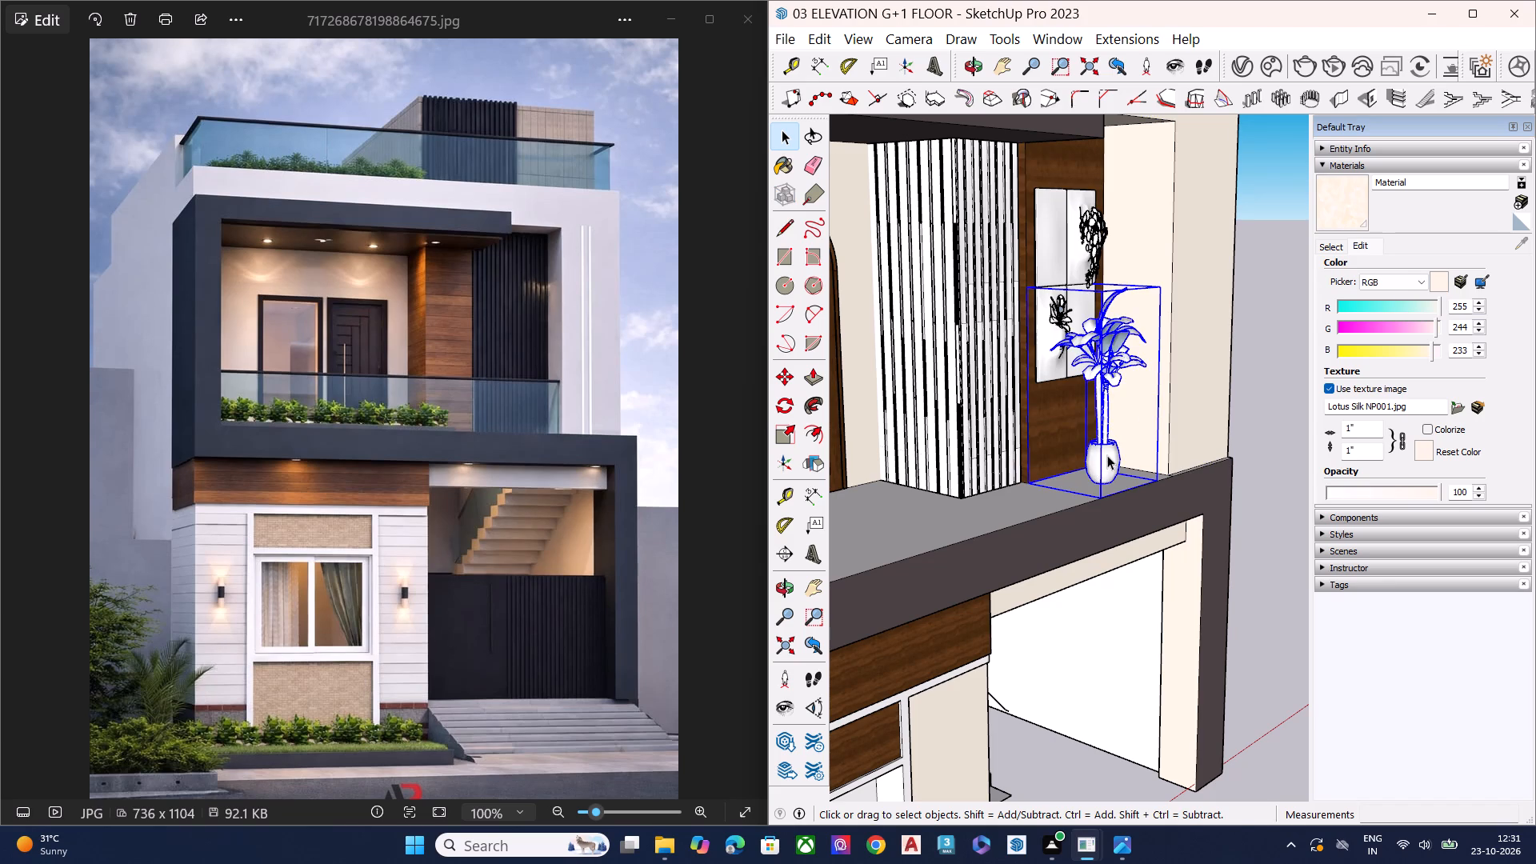
pyautogui.press('m')
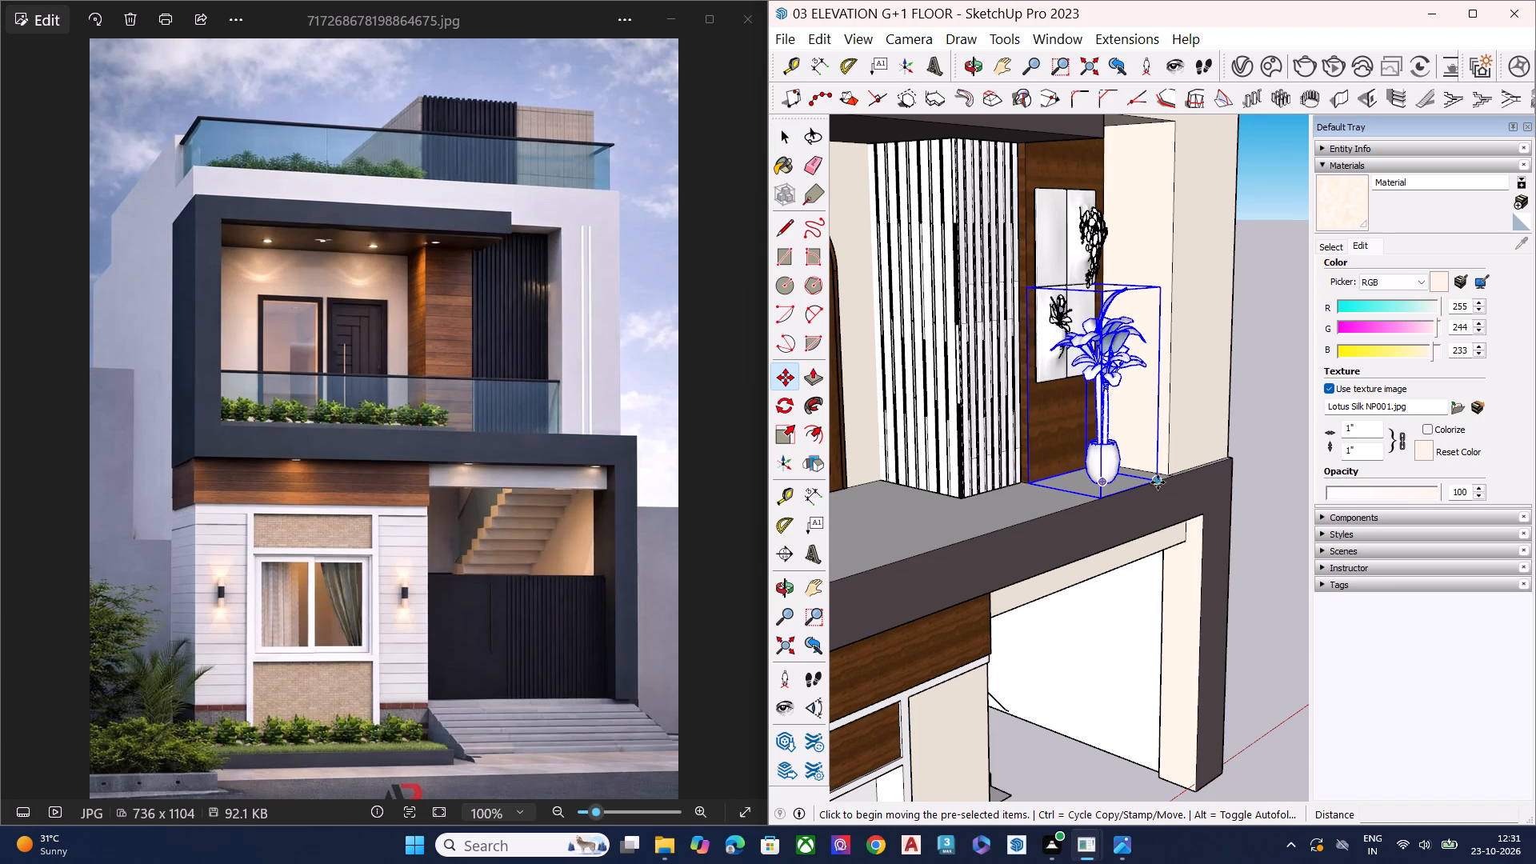
pyautogui.click(1157, 482)
pyautogui.scroll(1, 946, 501)
pyautogui.scroll(-1, 946, 501)
pyautogui.scroll(4, 945, 501)
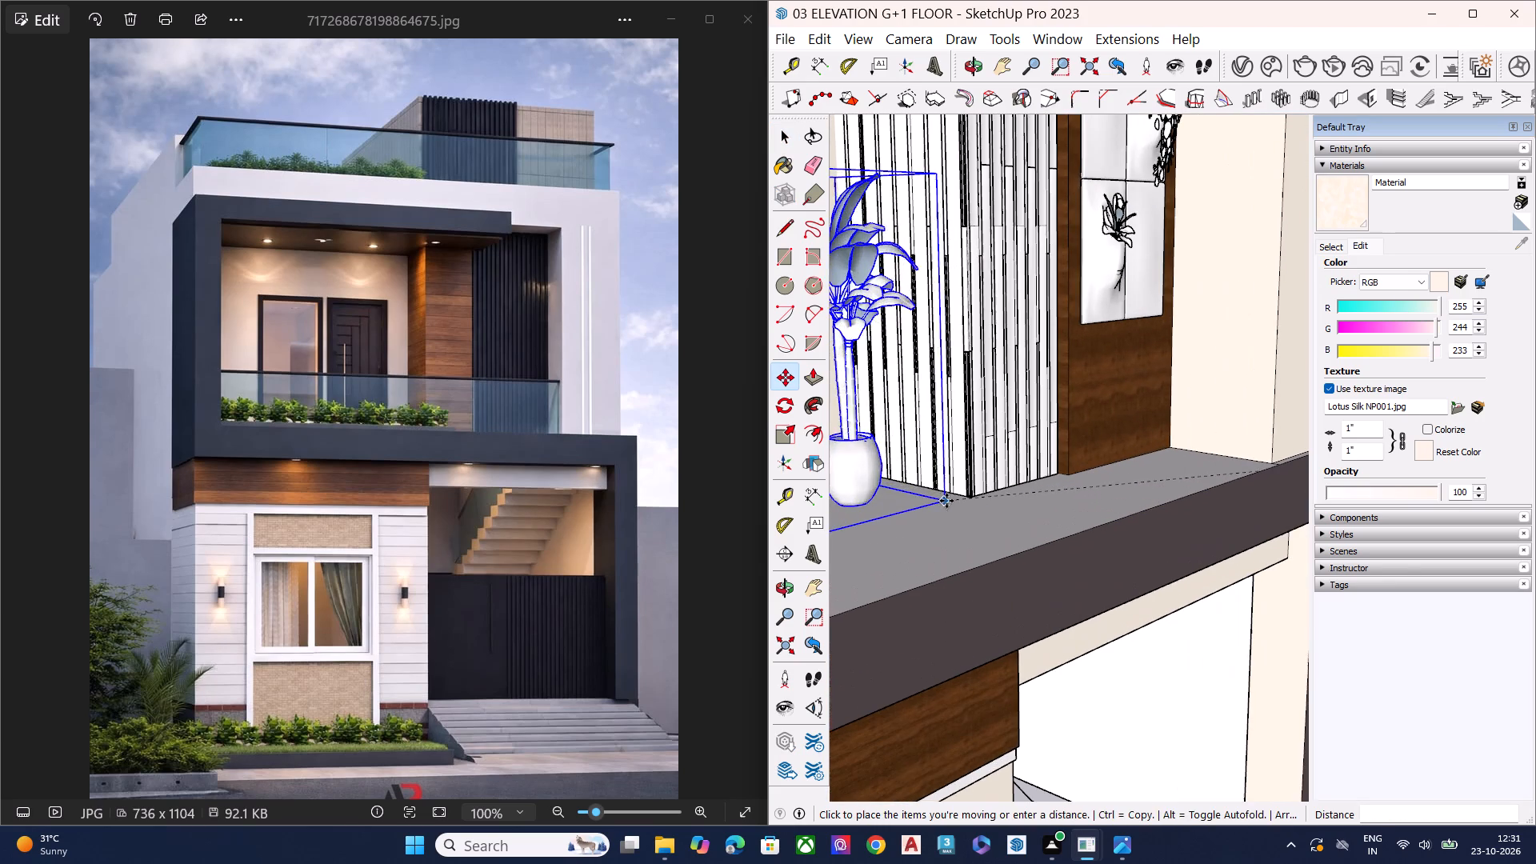
pyautogui.click(962, 497)
# Copy the potted plant from the slatted panel's front corner to about 10' 10" away near the balcony's front edge, and leave it deselected.
pyautogui.scroll(-4, 974, 507)
pyautogui.moveTo(1102, 529); pyautogui.dragTo(1086, 529, button='middle')
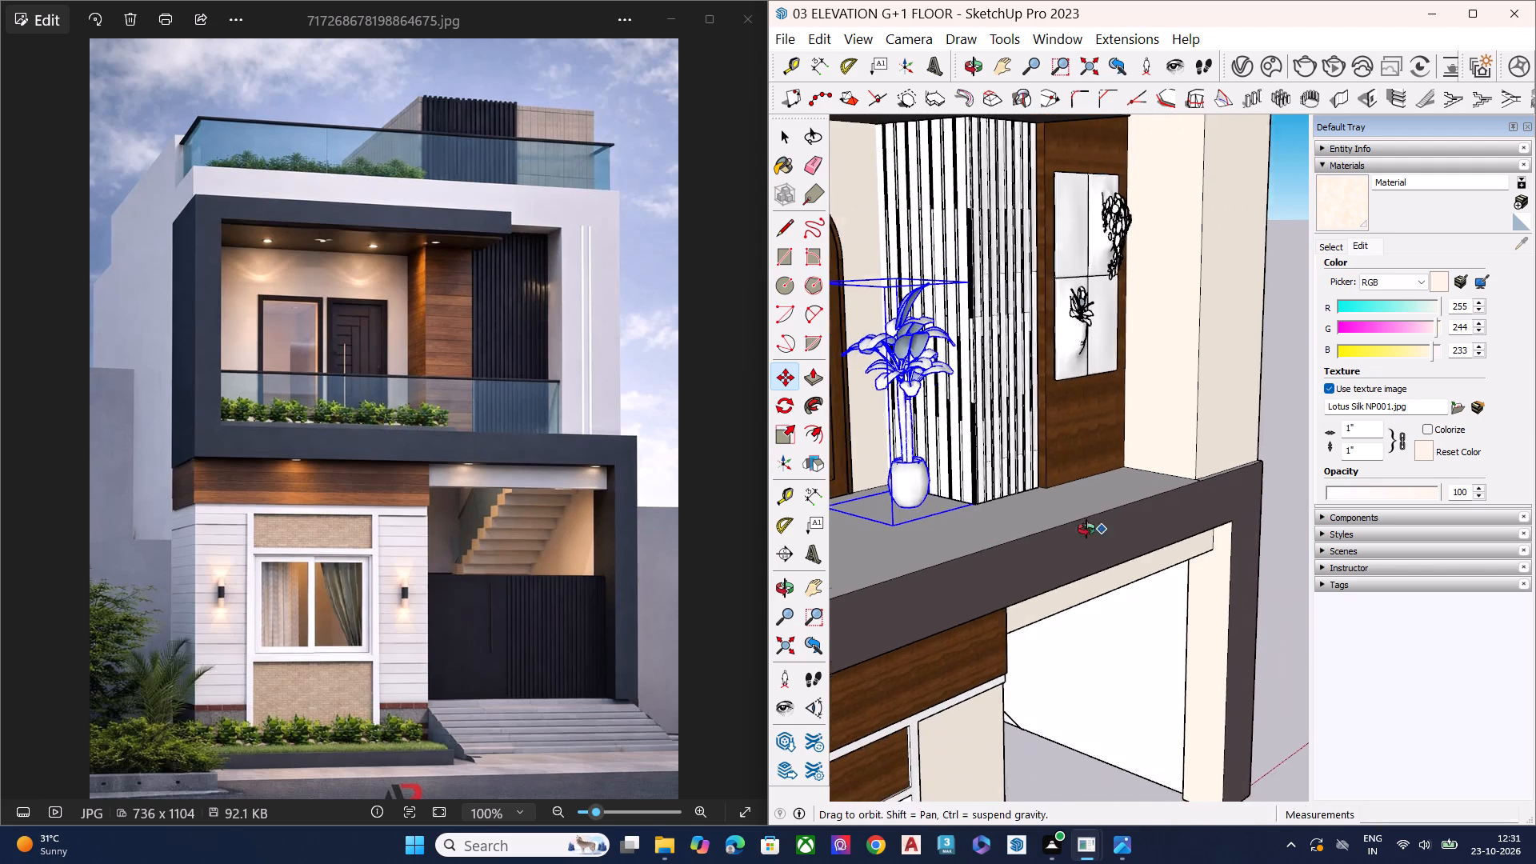
pyautogui.moveTo(1086, 529); pyautogui.dragTo(1013, 528, button='middle')
pyautogui.scroll(-2, 1034, 454)
pyautogui.scroll(1, 1046, 460)
pyautogui.scroll(-9, 1049, 462)
pyautogui.moveTo(1014, 491); pyautogui.dragTo(938, 499, button='middle')
pyautogui.scroll(2, 946, 492)
pyautogui.scroll(-1, 983, 479)
pyautogui.scroll(6, 983, 479)
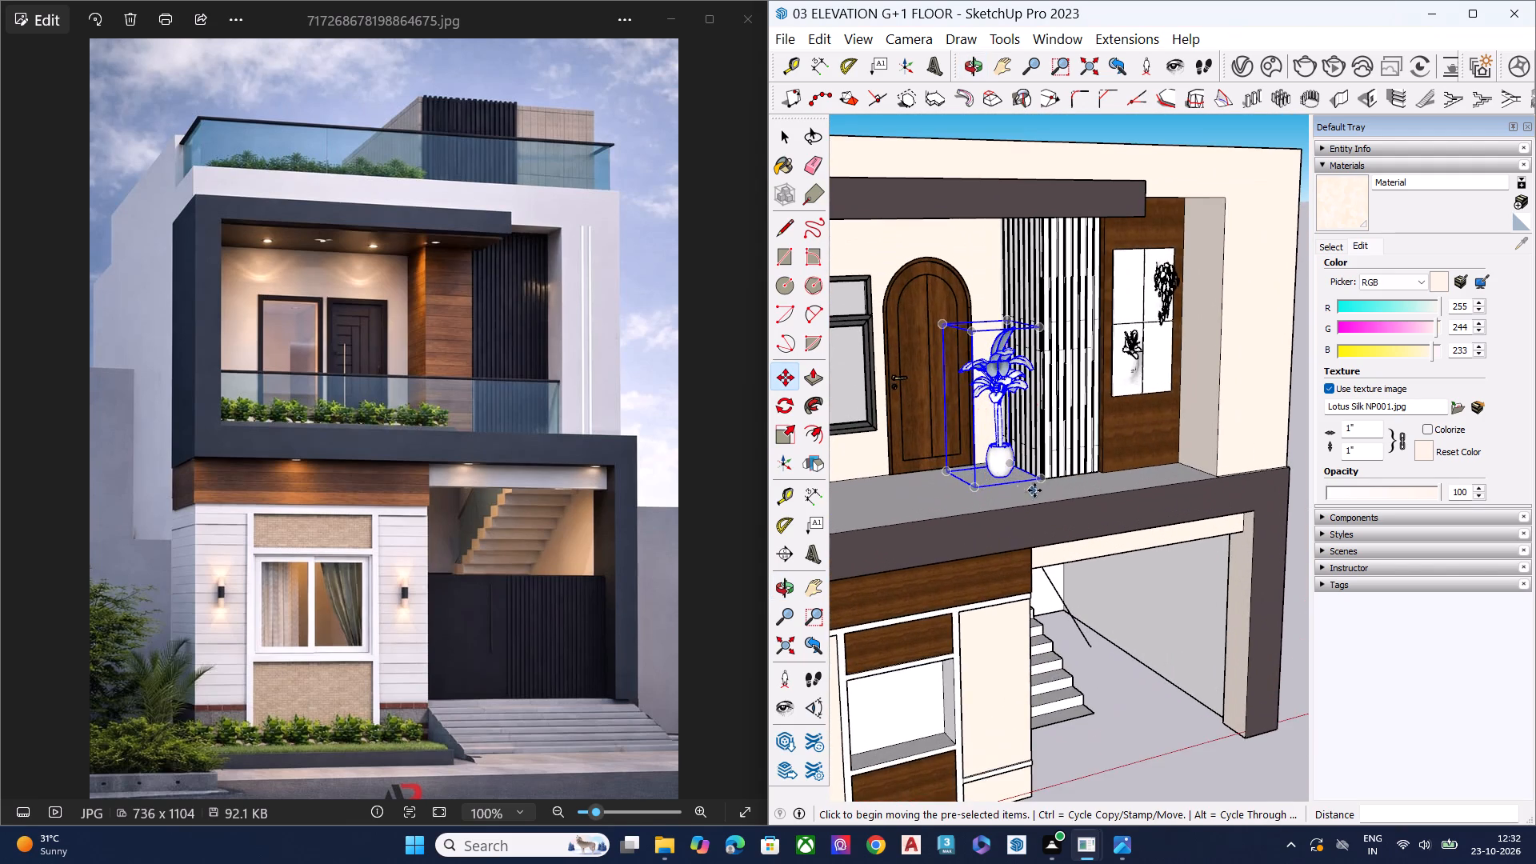
pyautogui.scroll(7, 1037, 484)
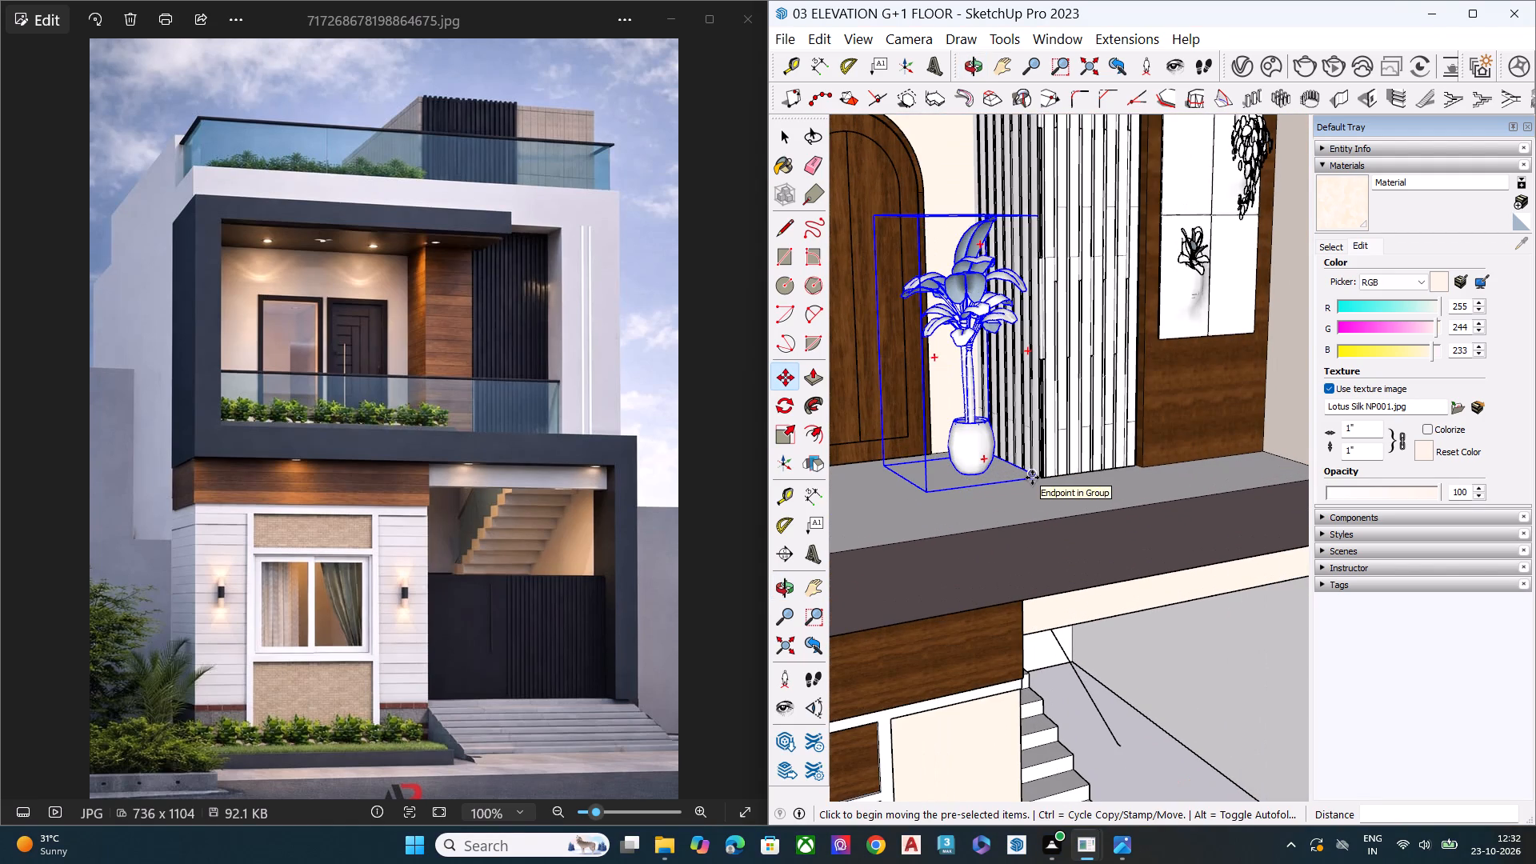
pyautogui.click(1032, 478)
pyautogui.moveTo(1137, 498); pyautogui.dragTo(1128, 609, button='middle')
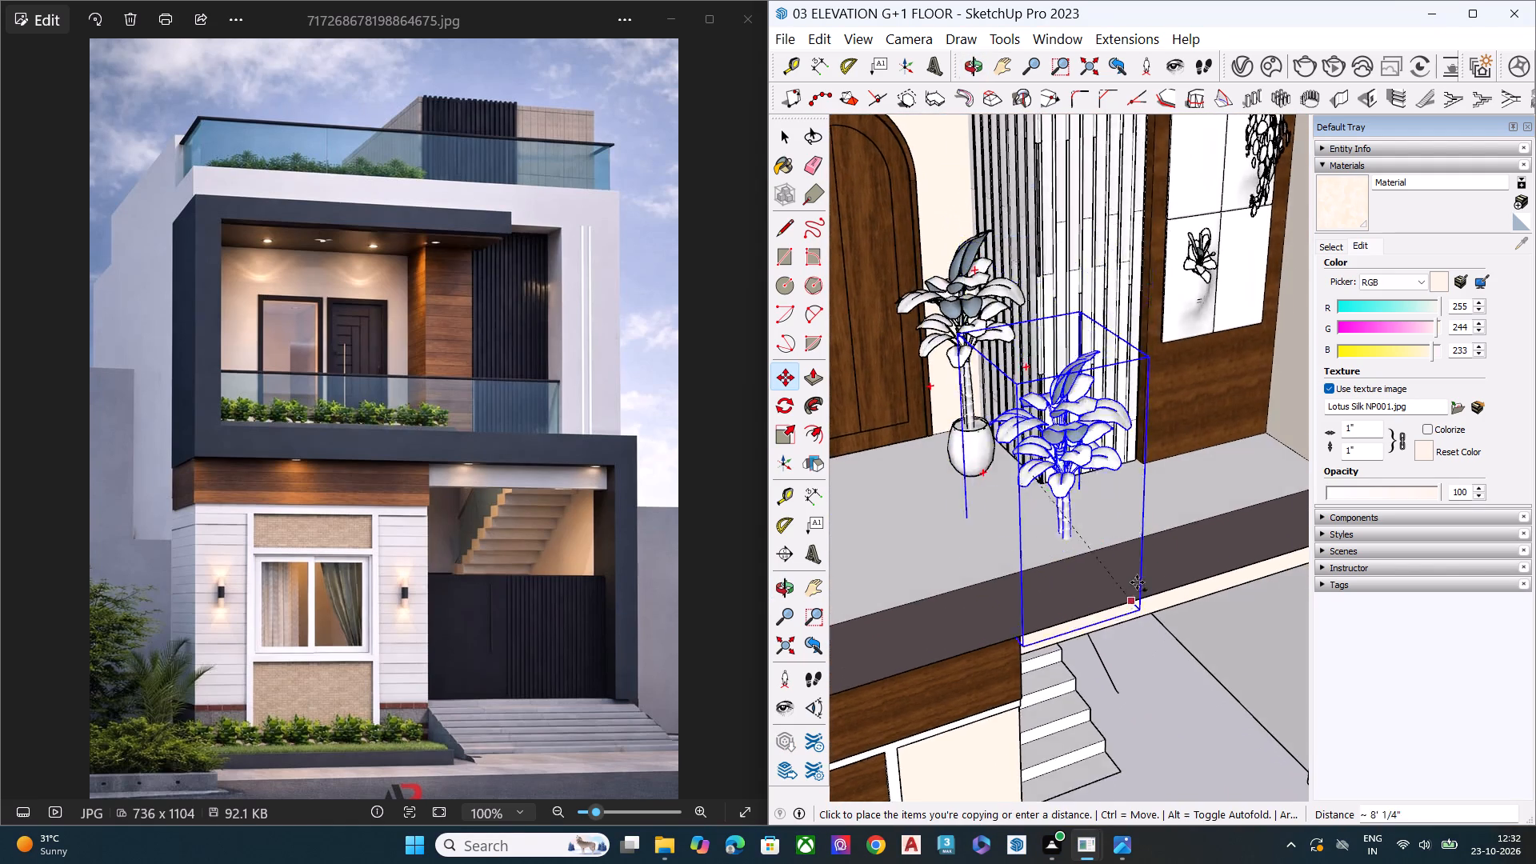
pyautogui.scroll(4, 1138, 580)
pyautogui.scroll(-1, 1166, 558)
pyautogui.scroll(1, 1166, 558)
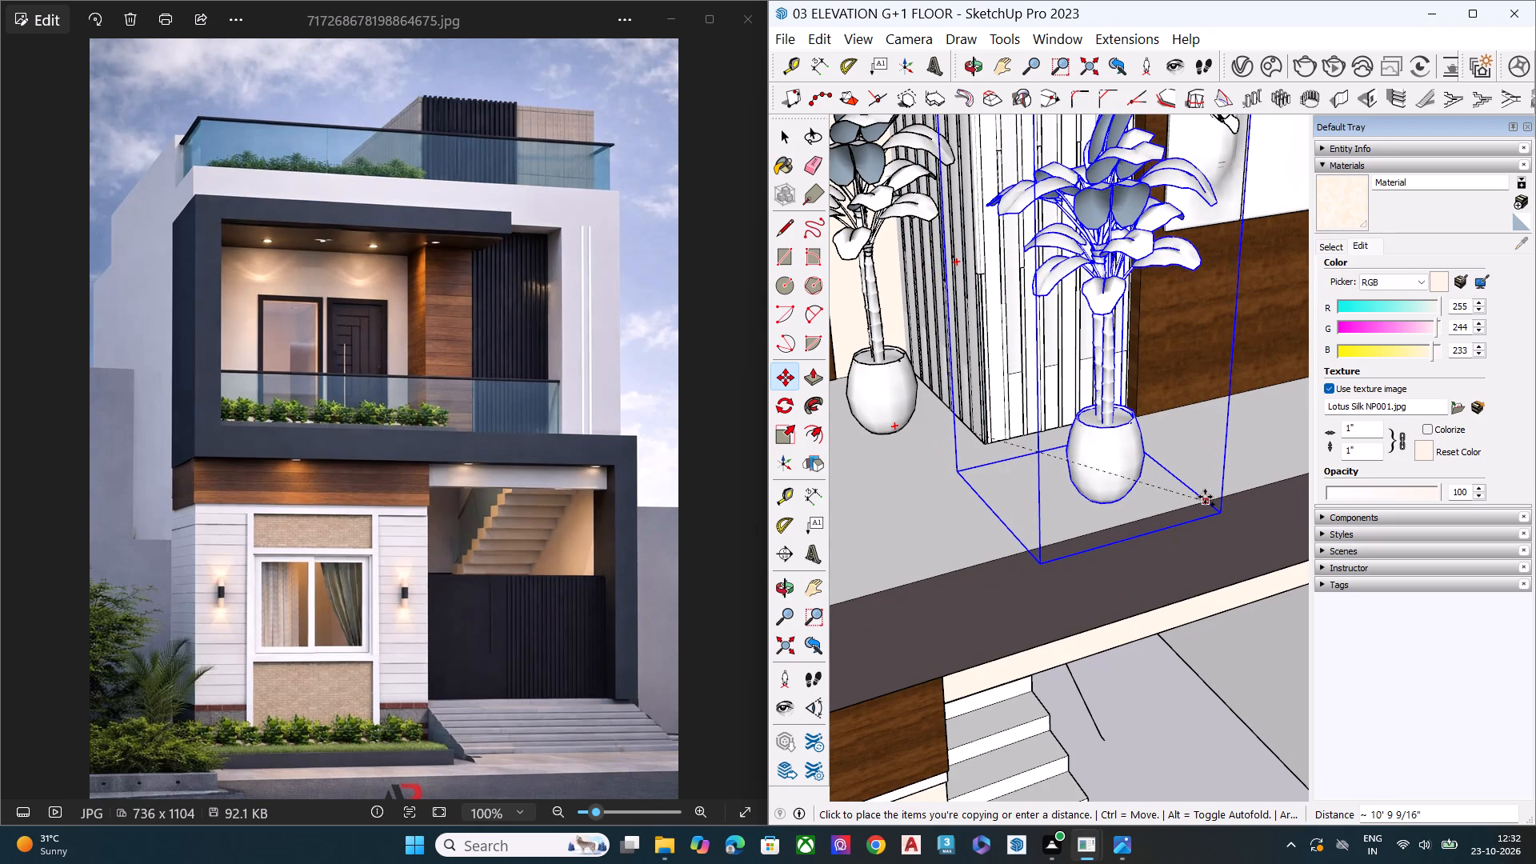
pyautogui.click(1205, 497)
pyautogui.press('space')
pyautogui.scroll(-14, 993, 502)
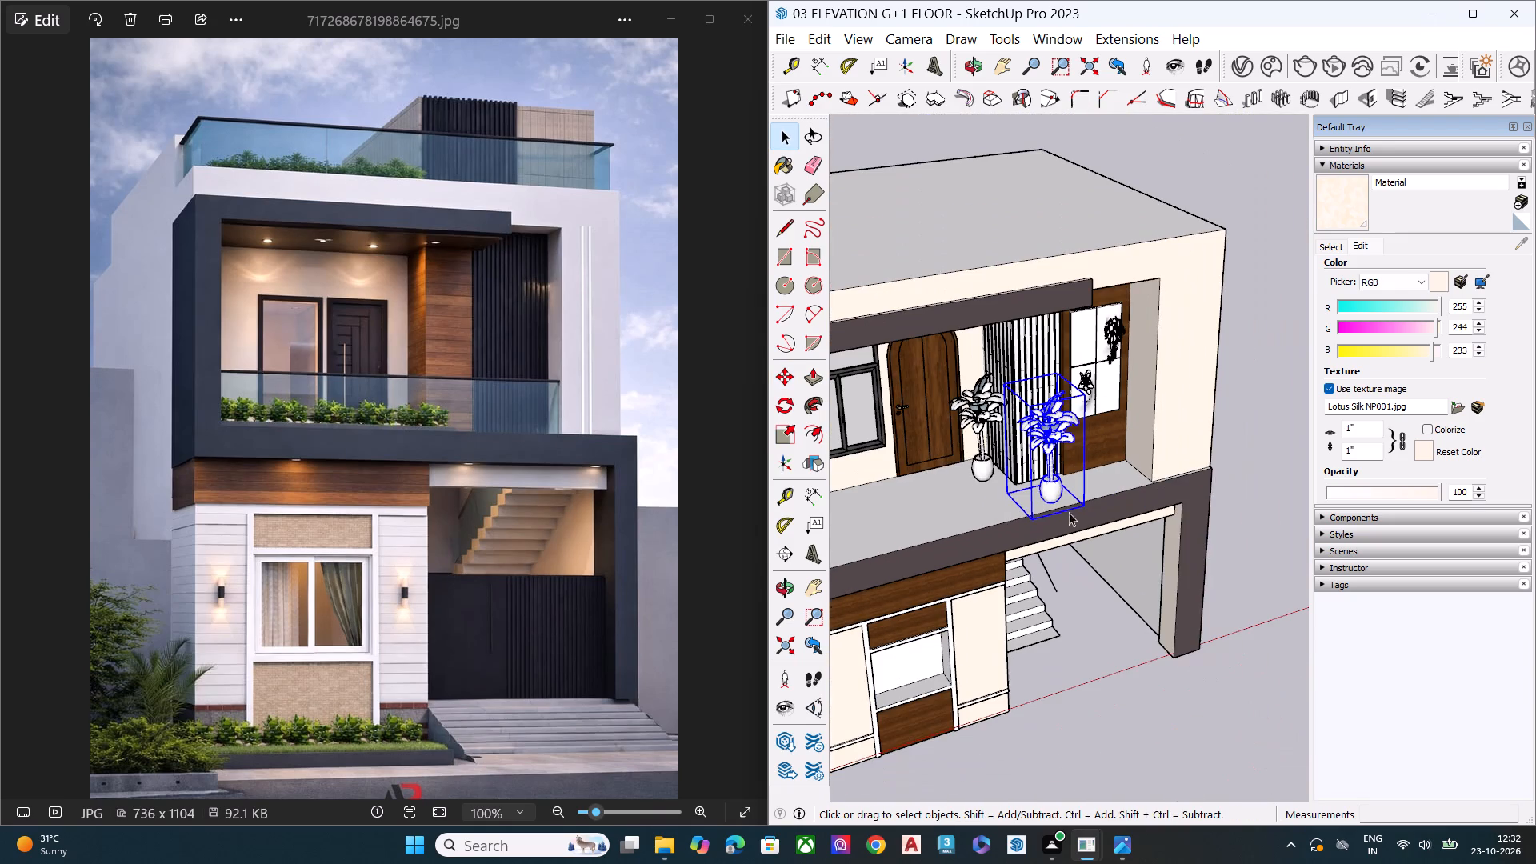
pyautogui.scroll(-1, 1069, 512)
pyautogui.click(1246, 498)
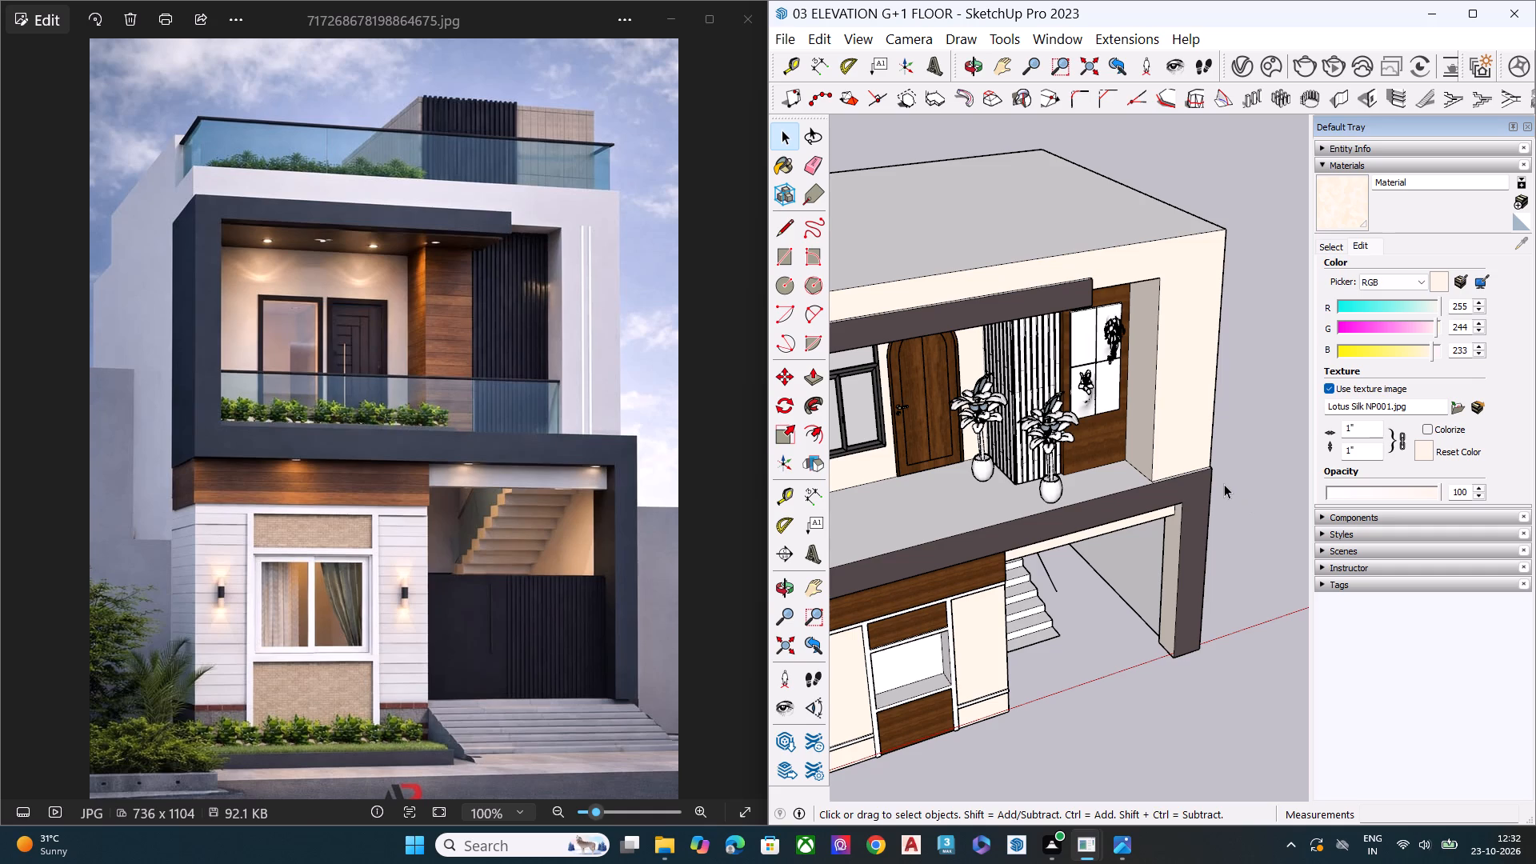
# Move the copied plant about 10' 9" along the balcony to stand in front of the wood cladding, near the cream side wall.
pyautogui.scroll(-3, 985, 298)
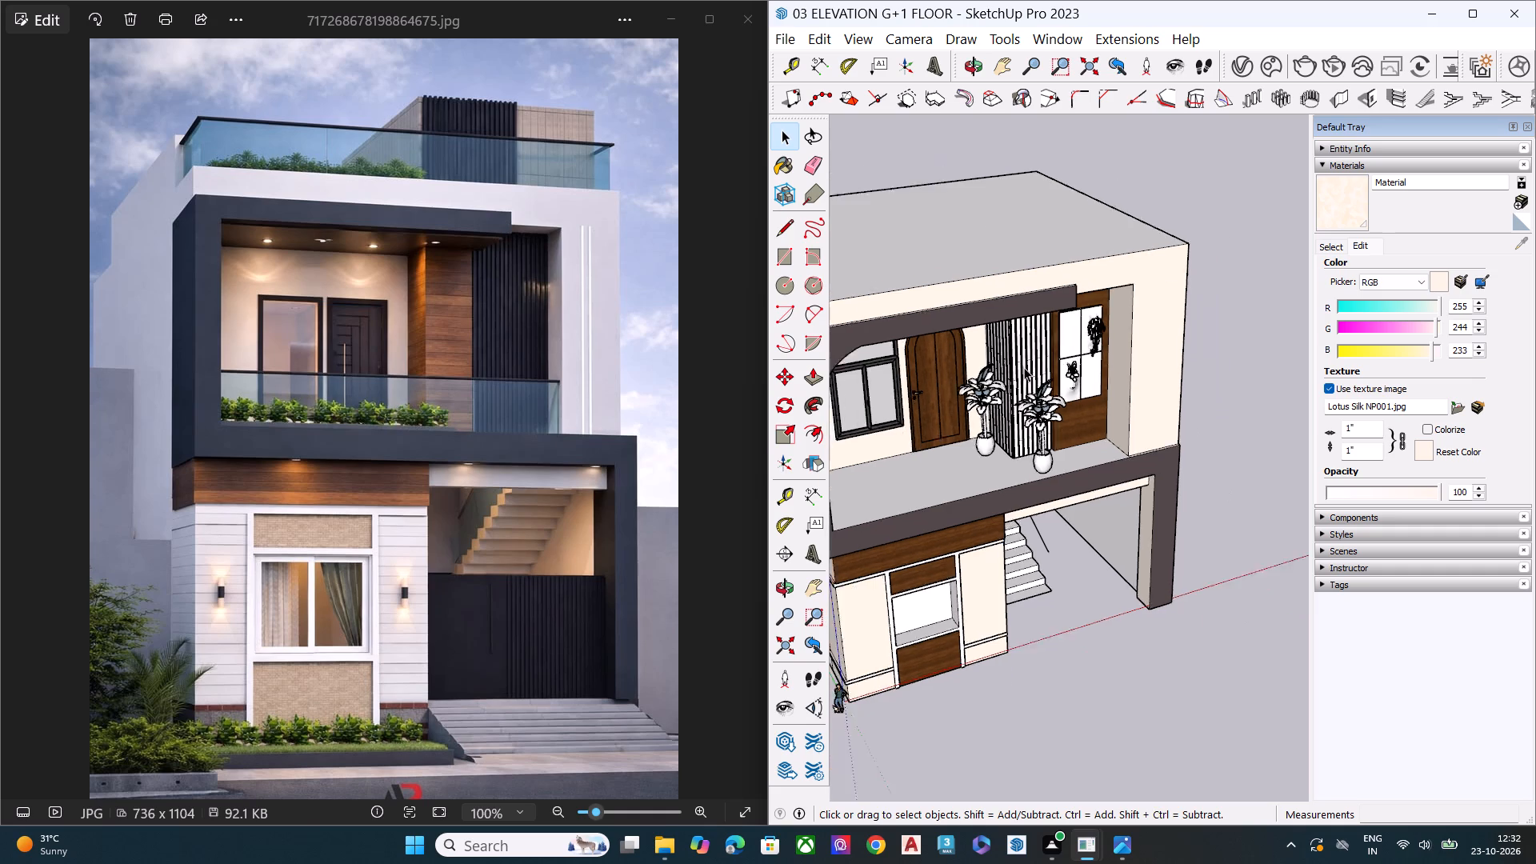
pyautogui.scroll(-4, 1024, 367)
pyautogui.moveTo(1046, 498); pyautogui.dragTo(1094, 327, button='middle')
pyautogui.scroll(3, 1090, 382)
pyautogui.scroll(-1, 1082, 388)
pyautogui.scroll(3, 1075, 393)
pyautogui.moveTo(982, 430); pyautogui.dragTo(991, 383, button='middle')
pyautogui.scroll(4, 998, 388)
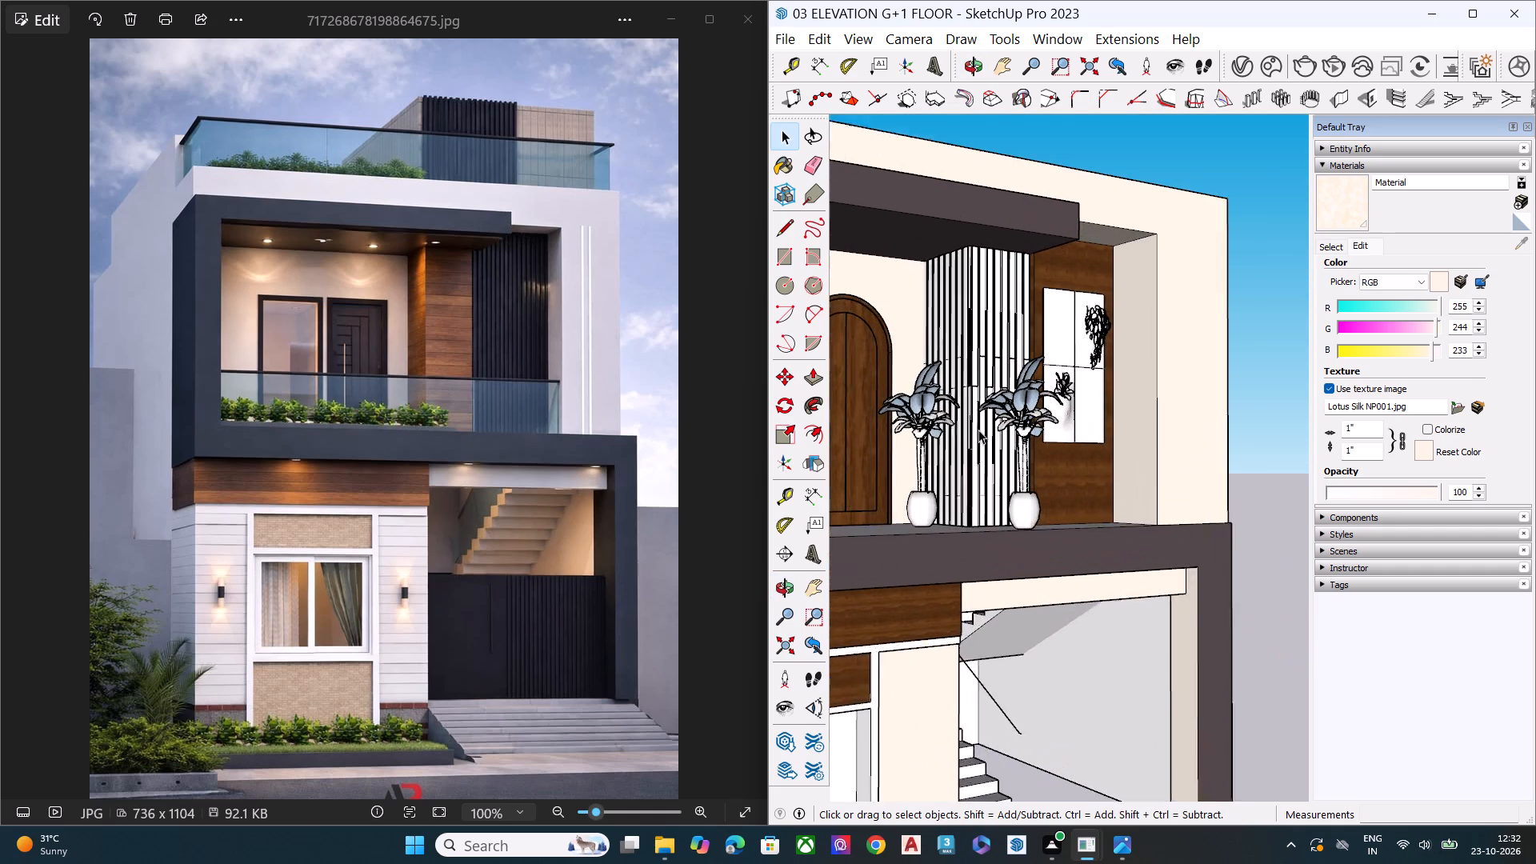
pyautogui.scroll(1, 978, 430)
pyautogui.moveTo(1042, 524); pyautogui.dragTo(969, 691, button='middle')
pyautogui.scroll(1, 988, 646)
pyautogui.click(1021, 528)
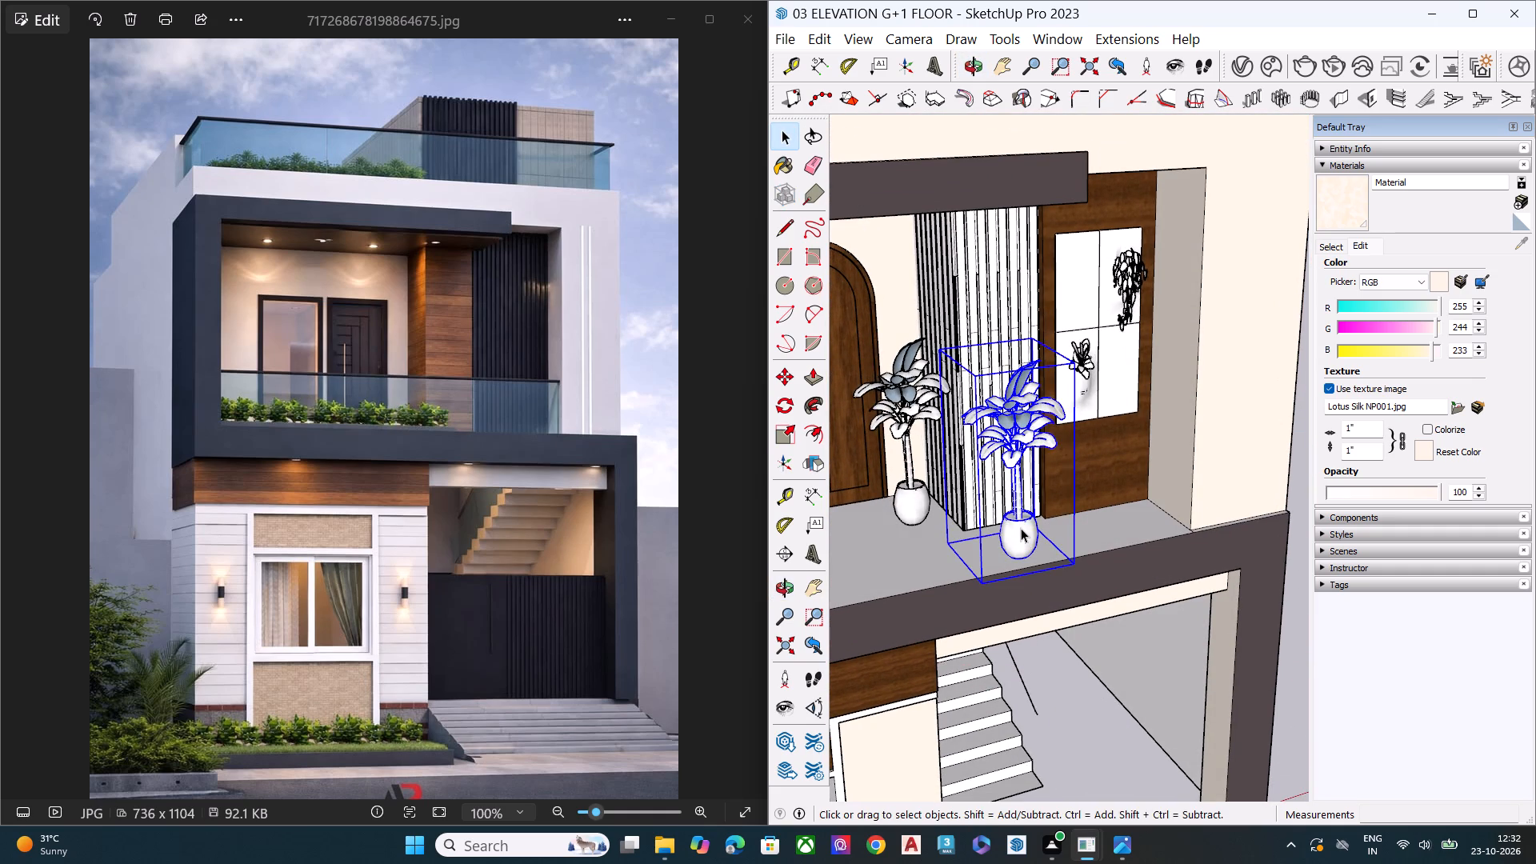
pyautogui.press('m')
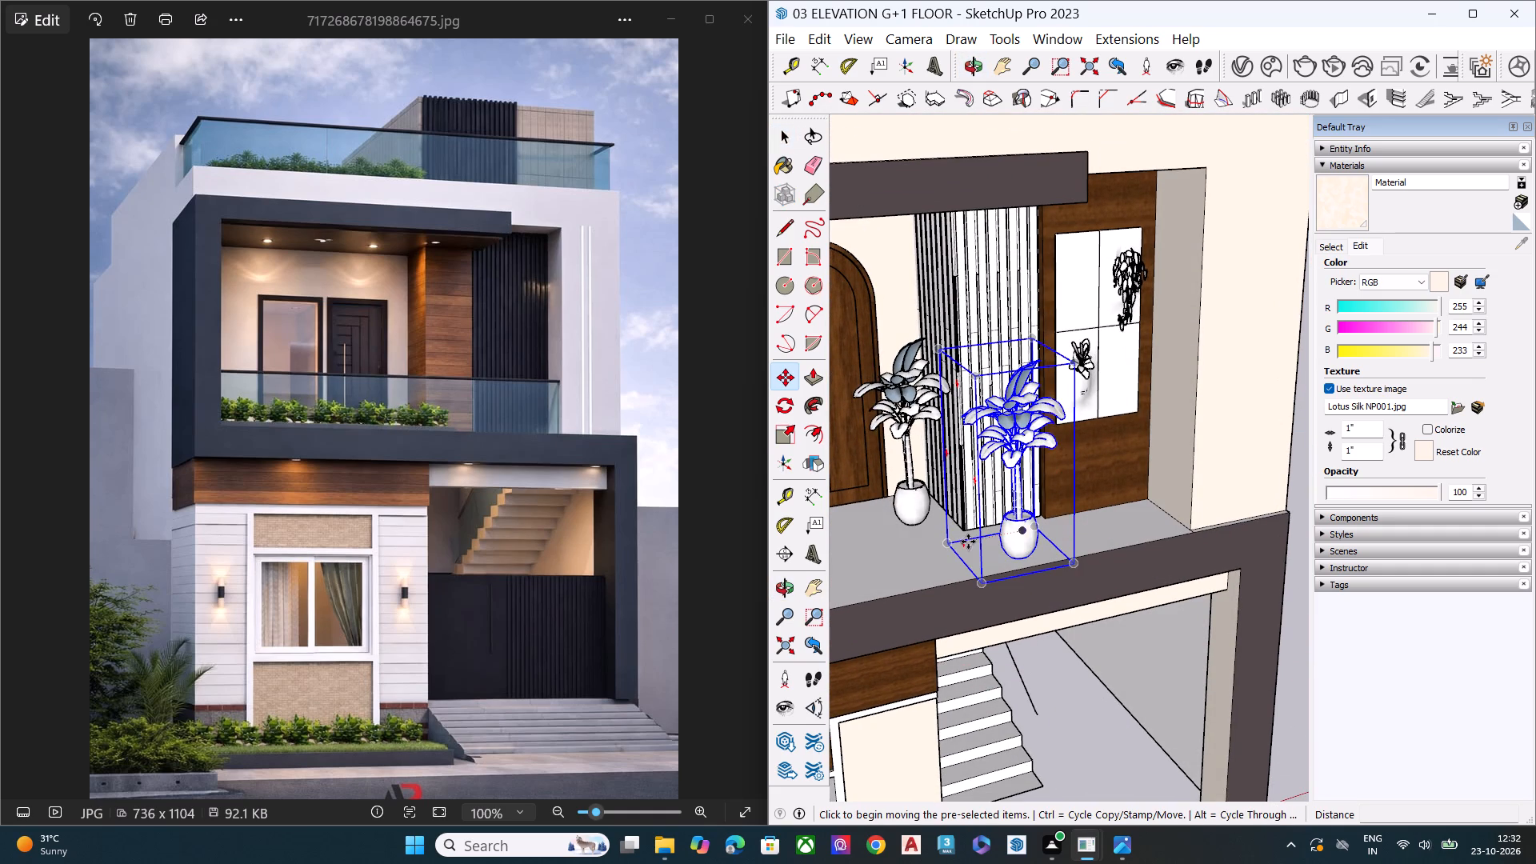
pyautogui.click(950, 542)
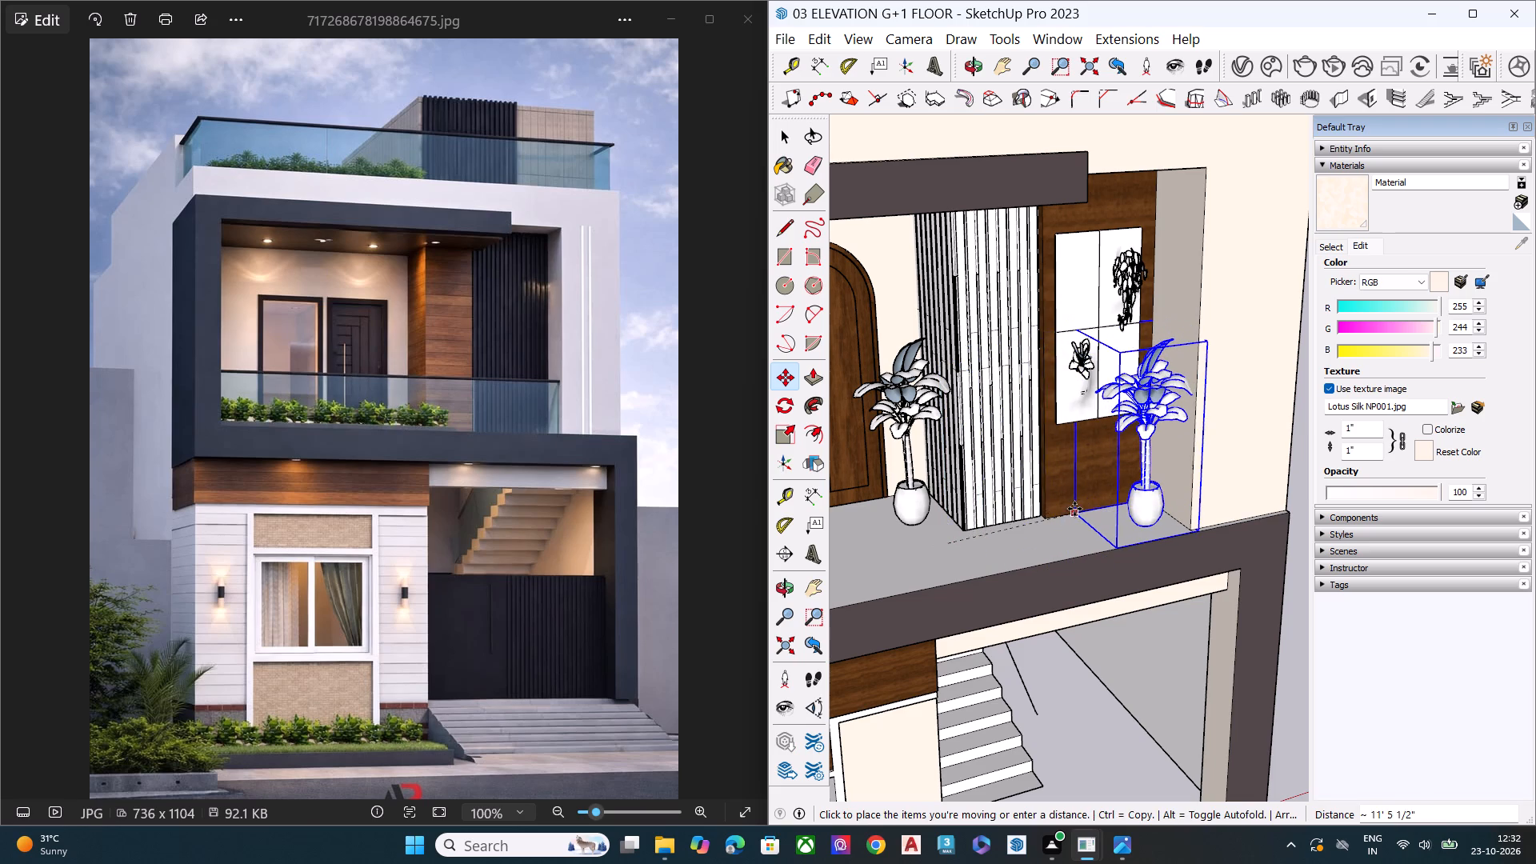
pyautogui.click(1073, 522)
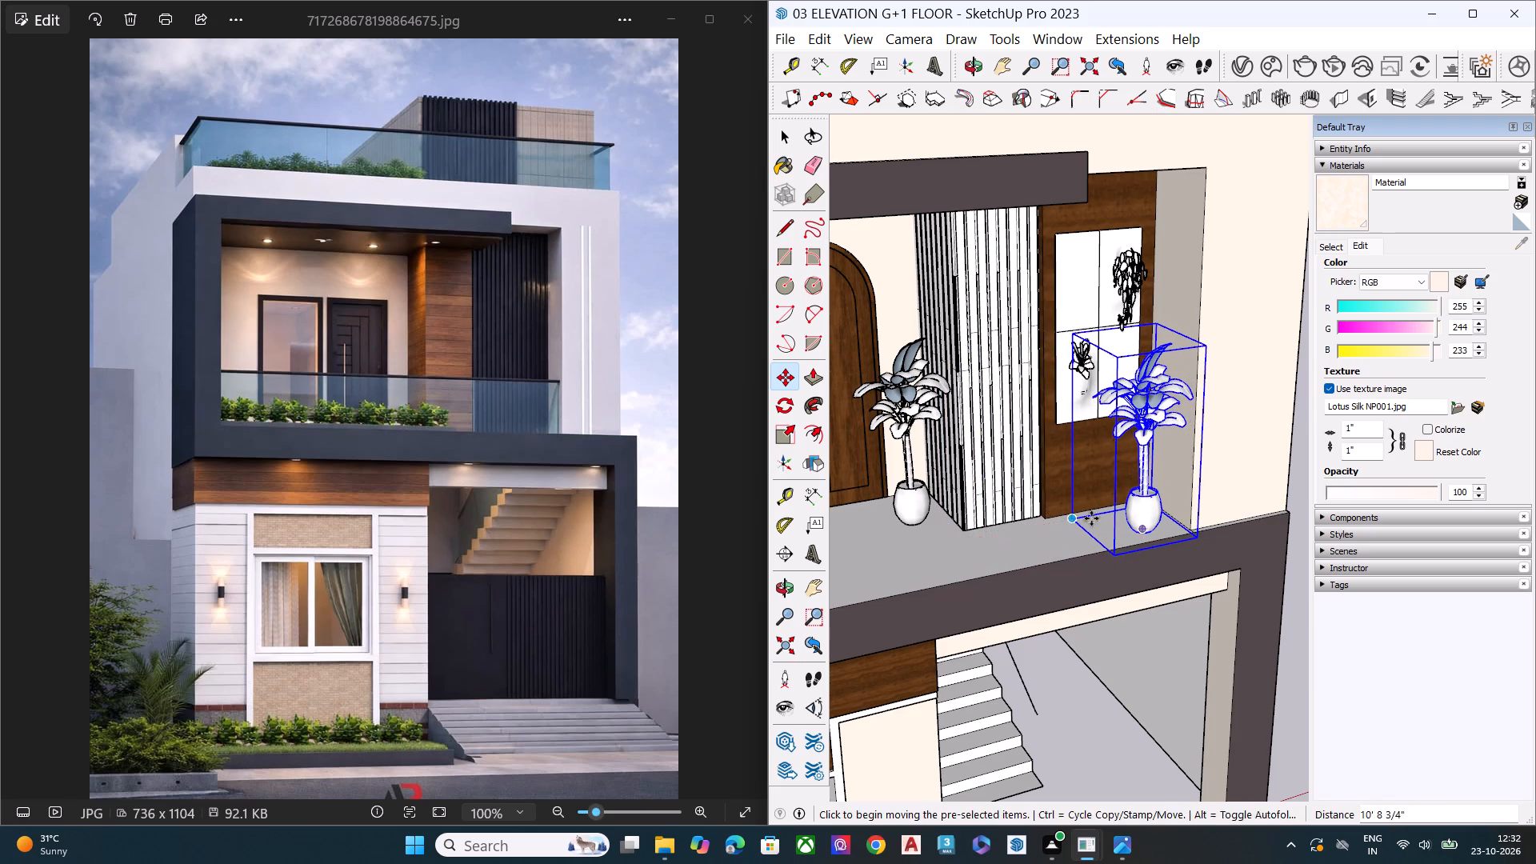
# Shift the copied plant by about 12" and another 6" so its bounding corner meets the foot of the cream side wall.
pyautogui.moveTo(1103, 512); pyautogui.dragTo(1390, 562, button='middle')
pyautogui.scroll(7, 1286, 512)
pyautogui.click(1198, 484)
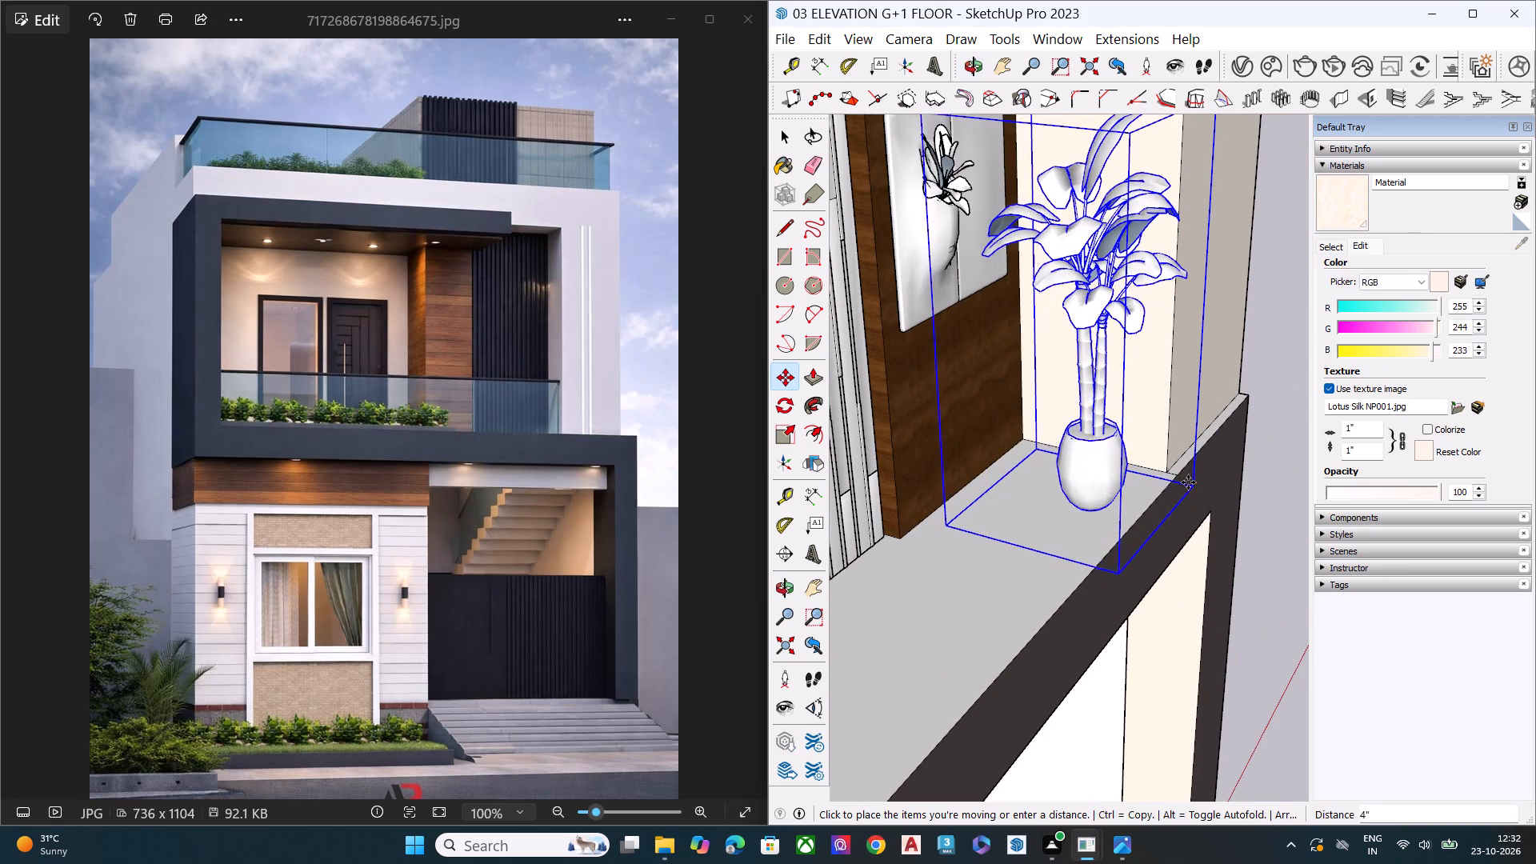
pyautogui.click(1181, 479)
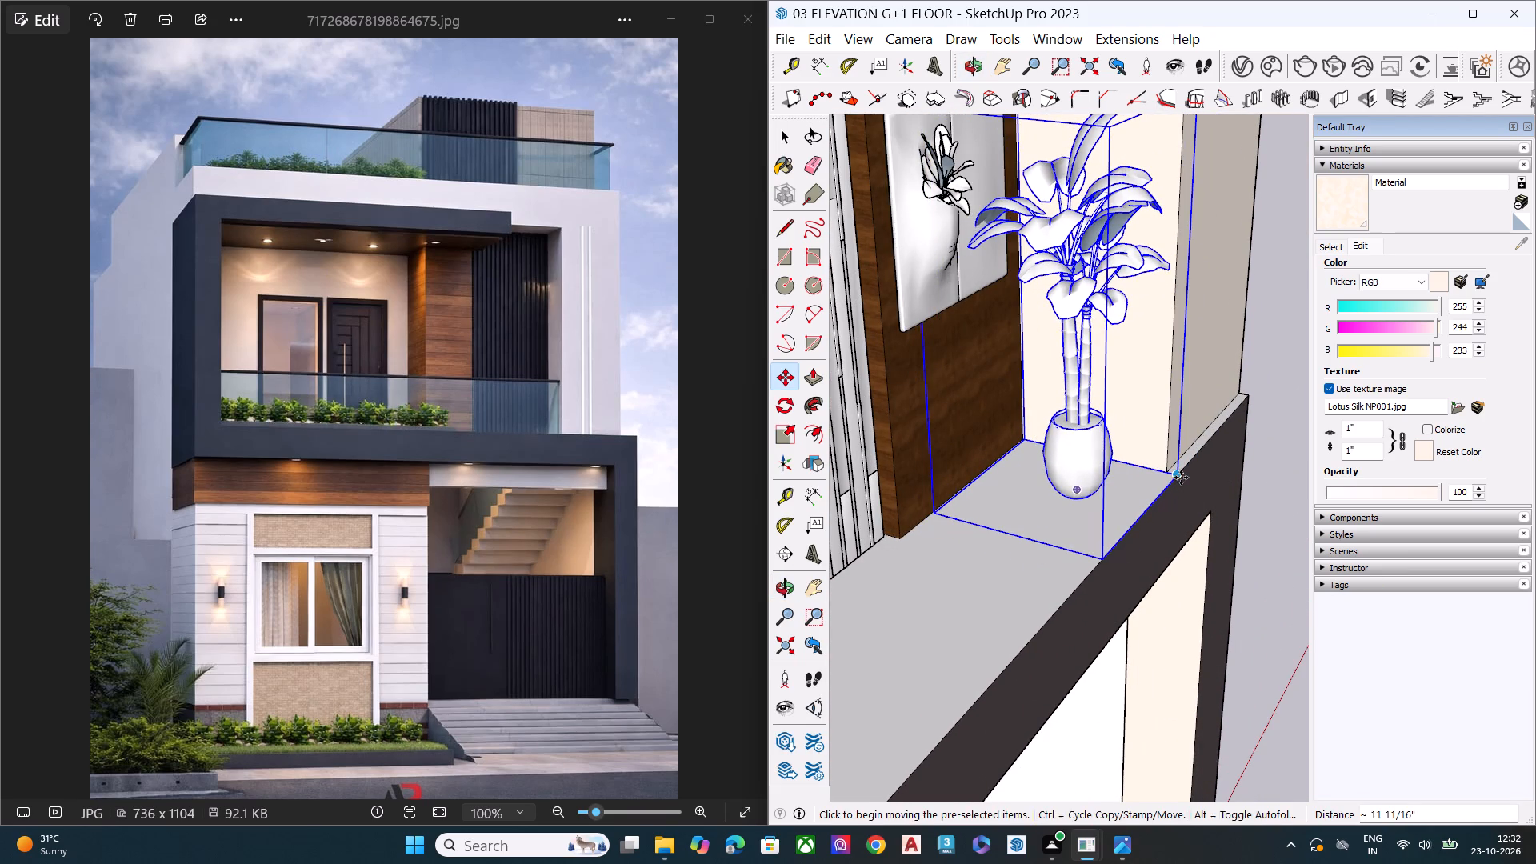
pyautogui.click(1181, 477)
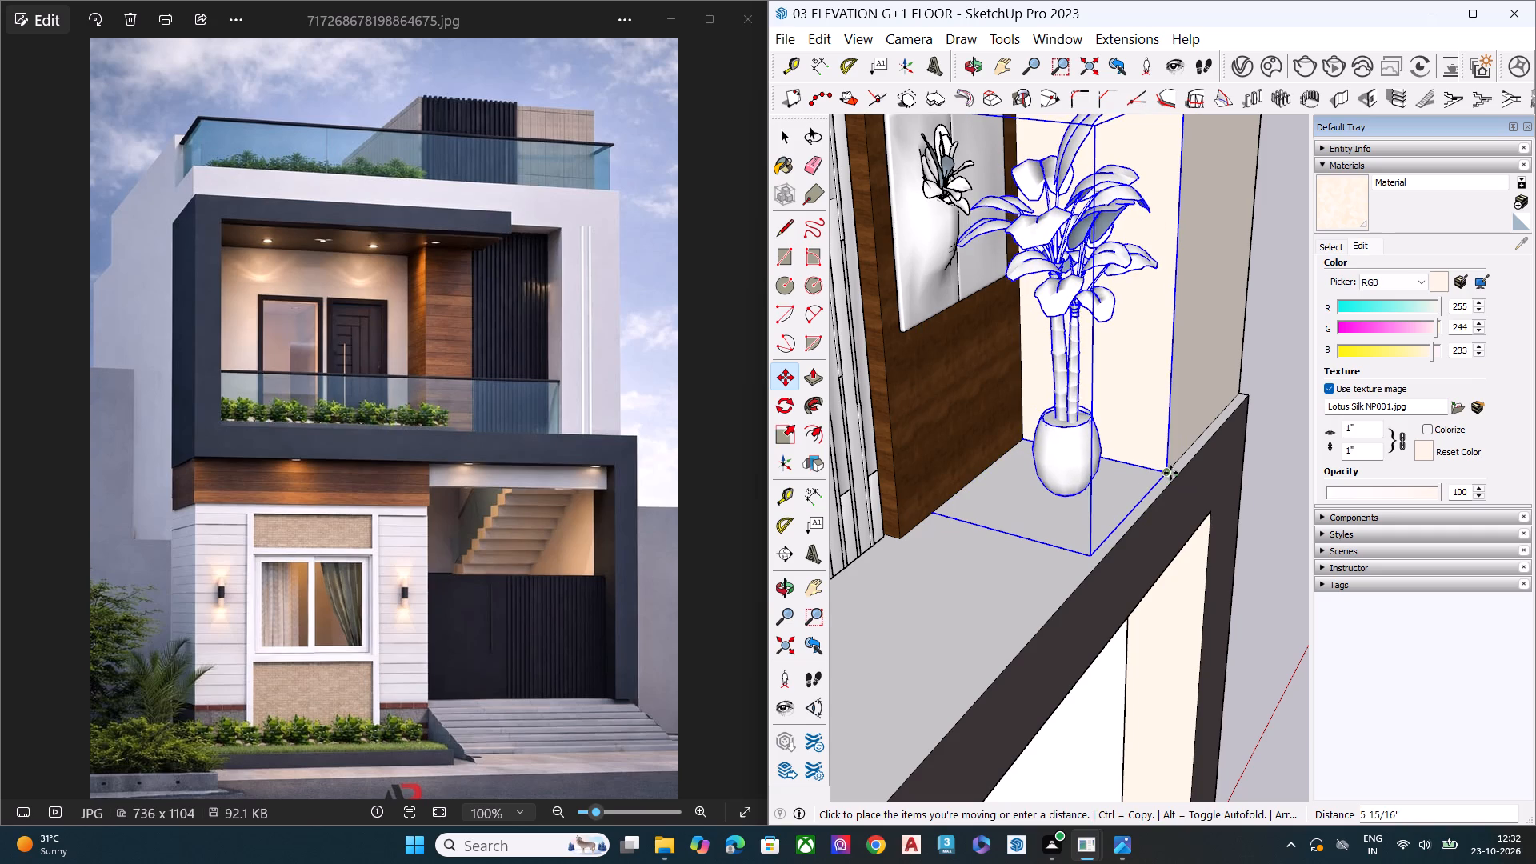
pyautogui.click(1167, 474)
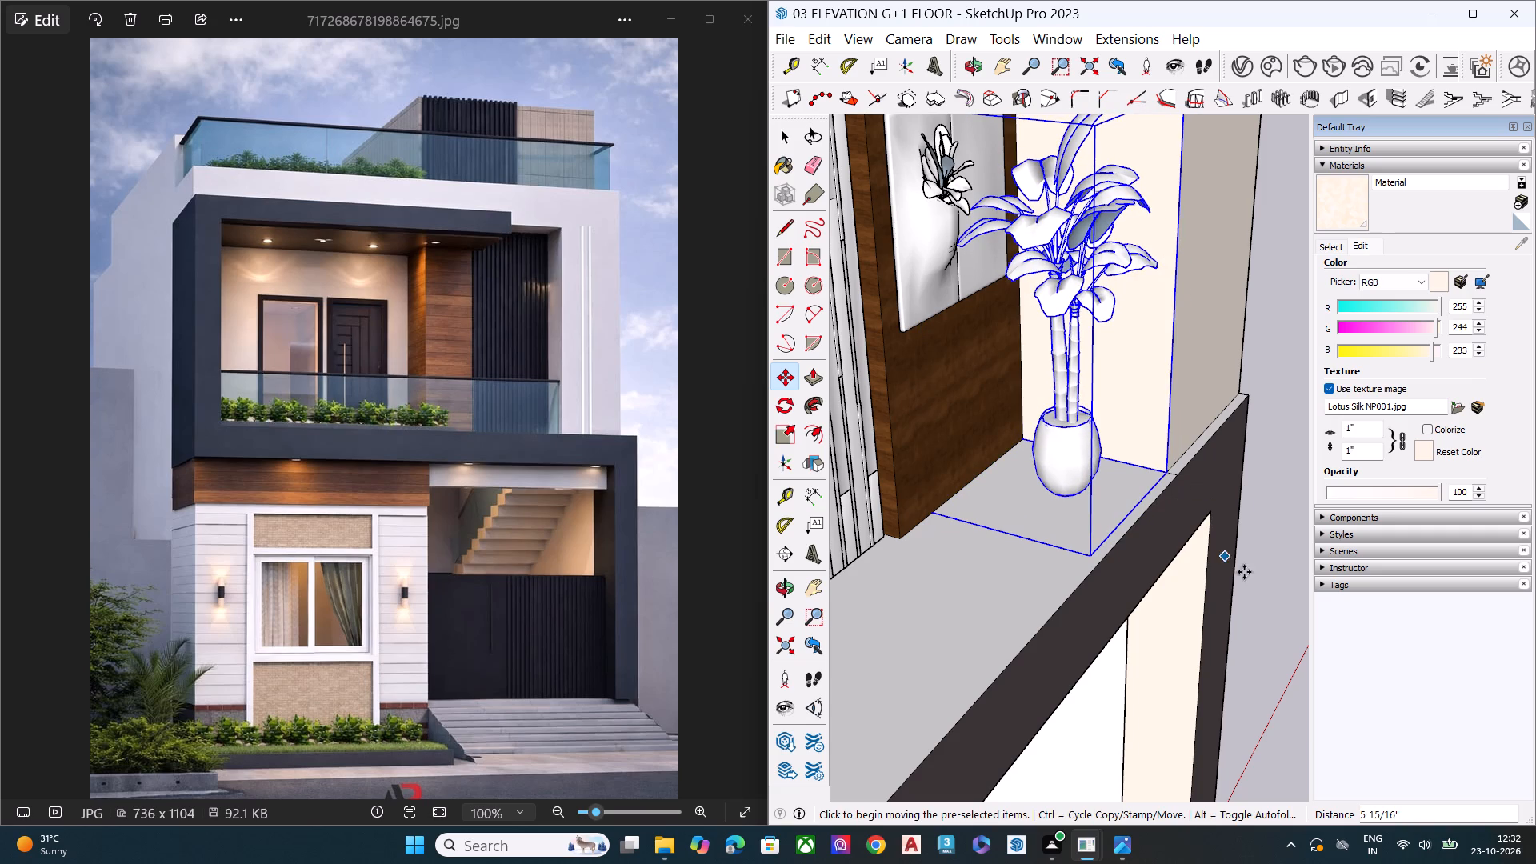
pyautogui.press('space')
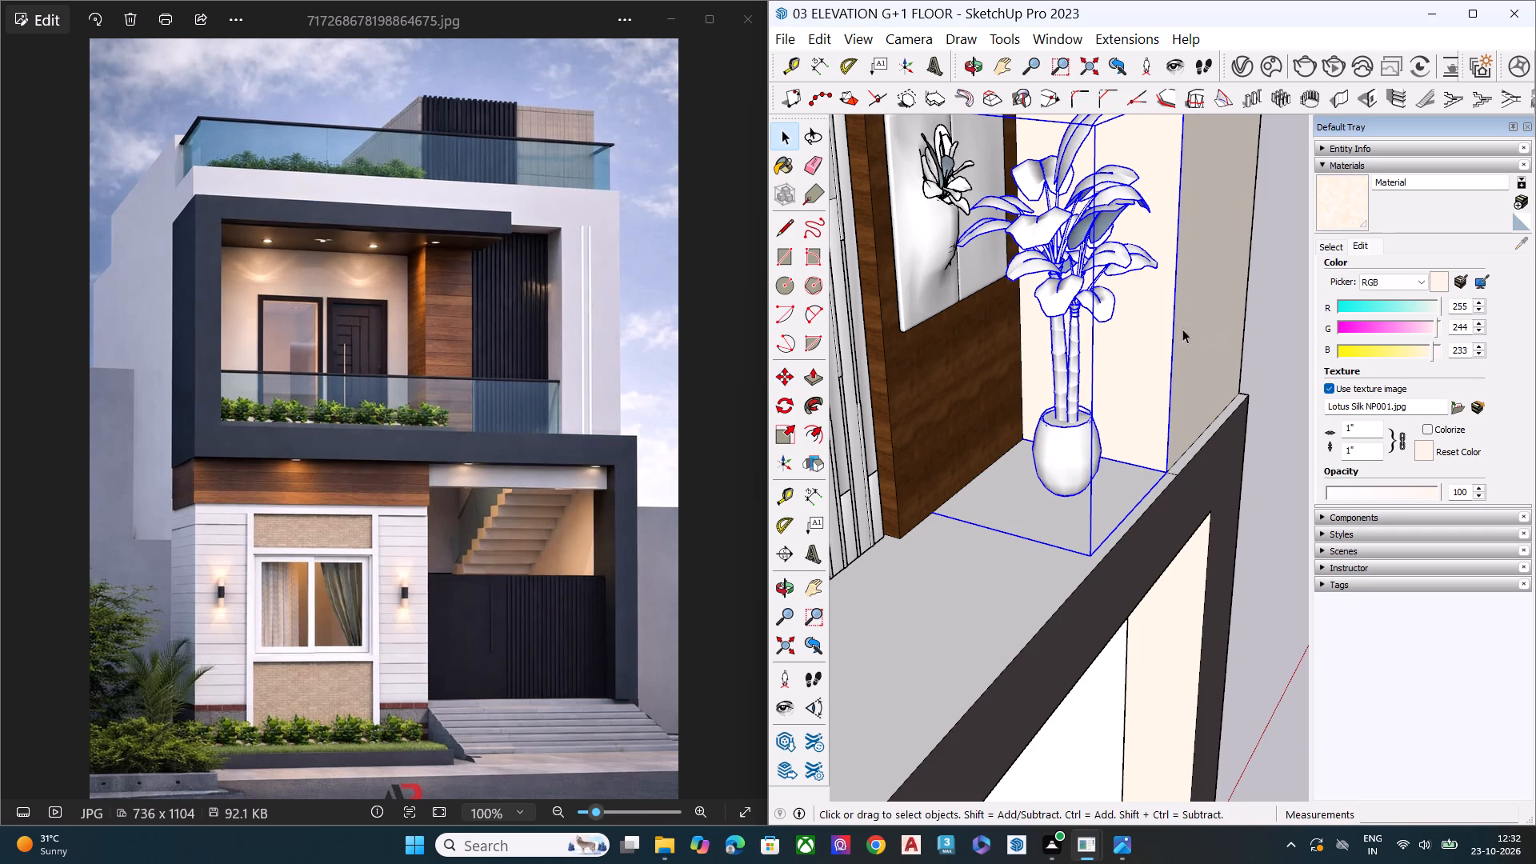
# Examine the upper-floor balcony from the front and from below, checking the two plants, slatted panel, cladding and ceiling underside.
pyautogui.scroll(-9, 1159, 331)
pyautogui.moveTo(1138, 375); pyautogui.dragTo(1094, 260, button='middle')
pyautogui.scroll(-8, 1061, 275)
pyautogui.moveTo(1092, 391); pyautogui.dragTo(974, 401, button='middle')
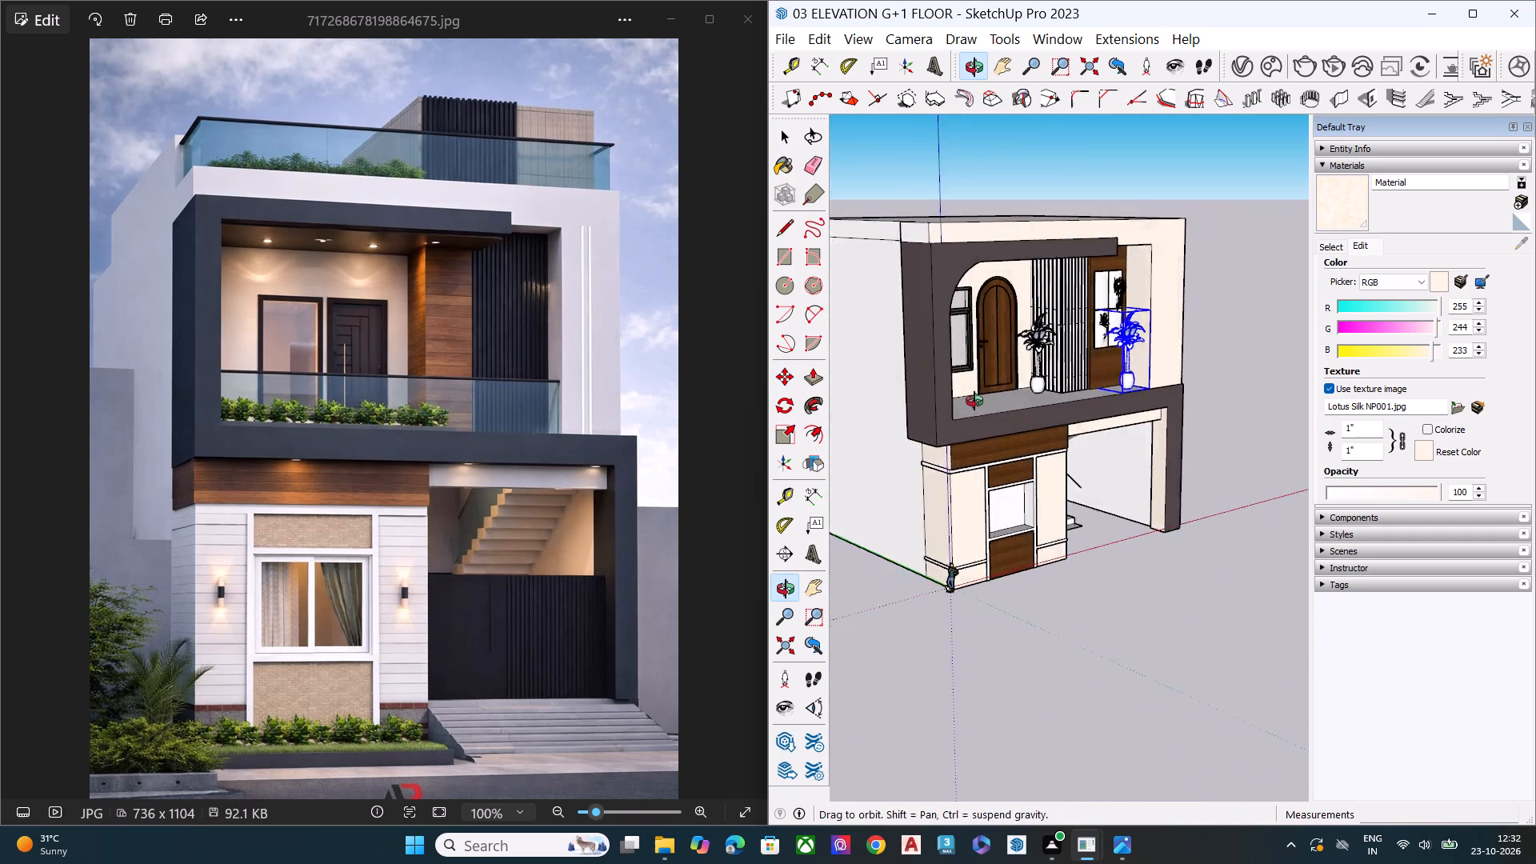
pyautogui.moveTo(974, 401); pyautogui.dragTo(1034, 408, button='middle')
pyautogui.scroll(4, 1033, 408)
pyautogui.moveTo(1013, 359); pyautogui.dragTo(932, 223, button='middle')
pyautogui.scroll(-1, 999, 332)
pyautogui.scroll(2, 1074, 294)
pyautogui.moveTo(1031, 293); pyautogui.dragTo(1018, 206, button='middle')
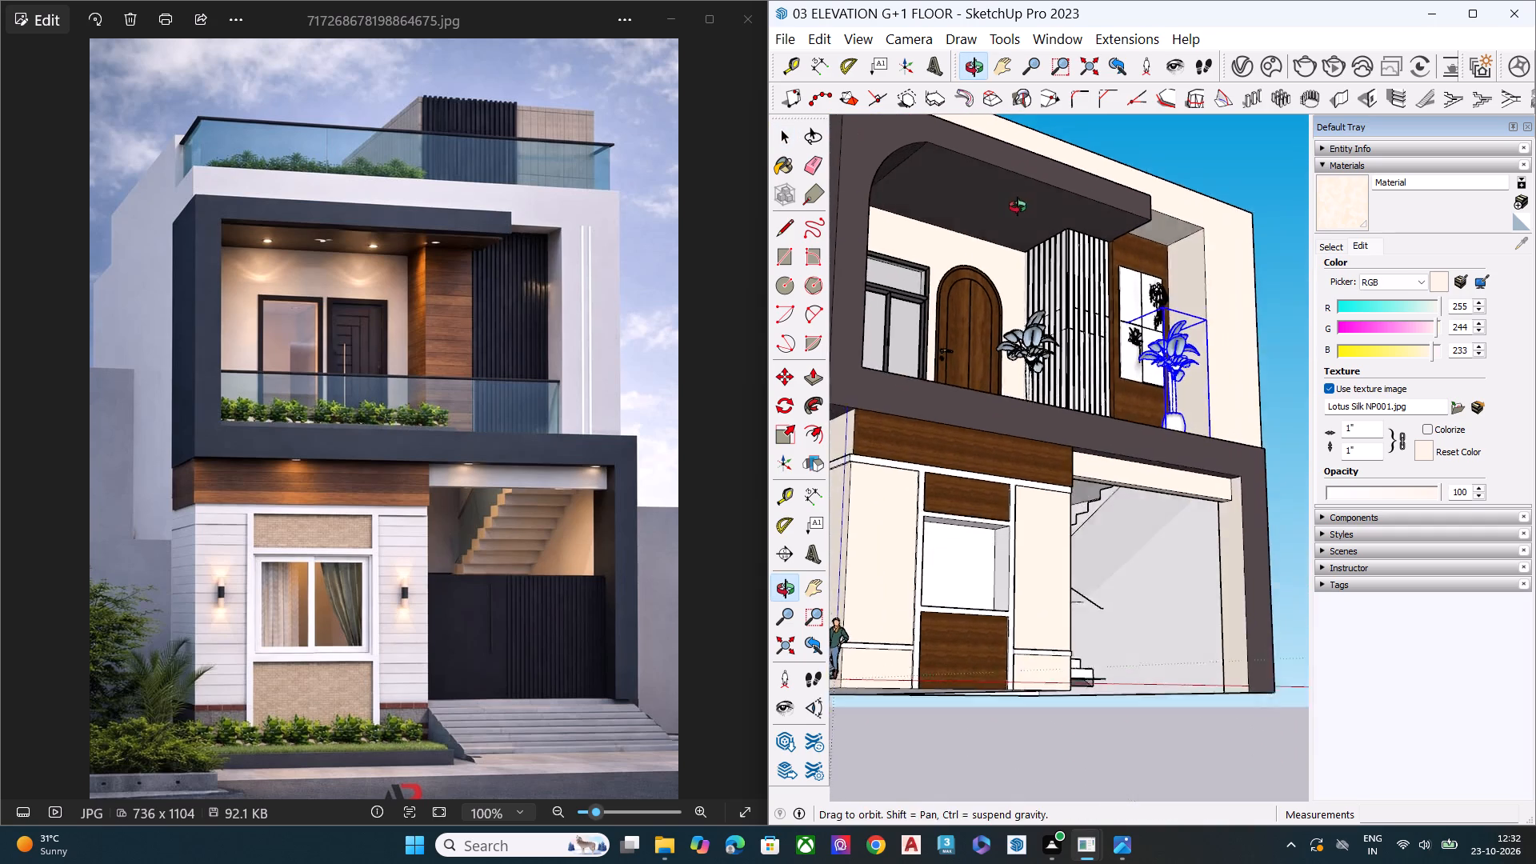
pyautogui.moveTo(1018, 206); pyautogui.dragTo(1026, 192, button='middle')
pyautogui.scroll(5, 1040, 220)
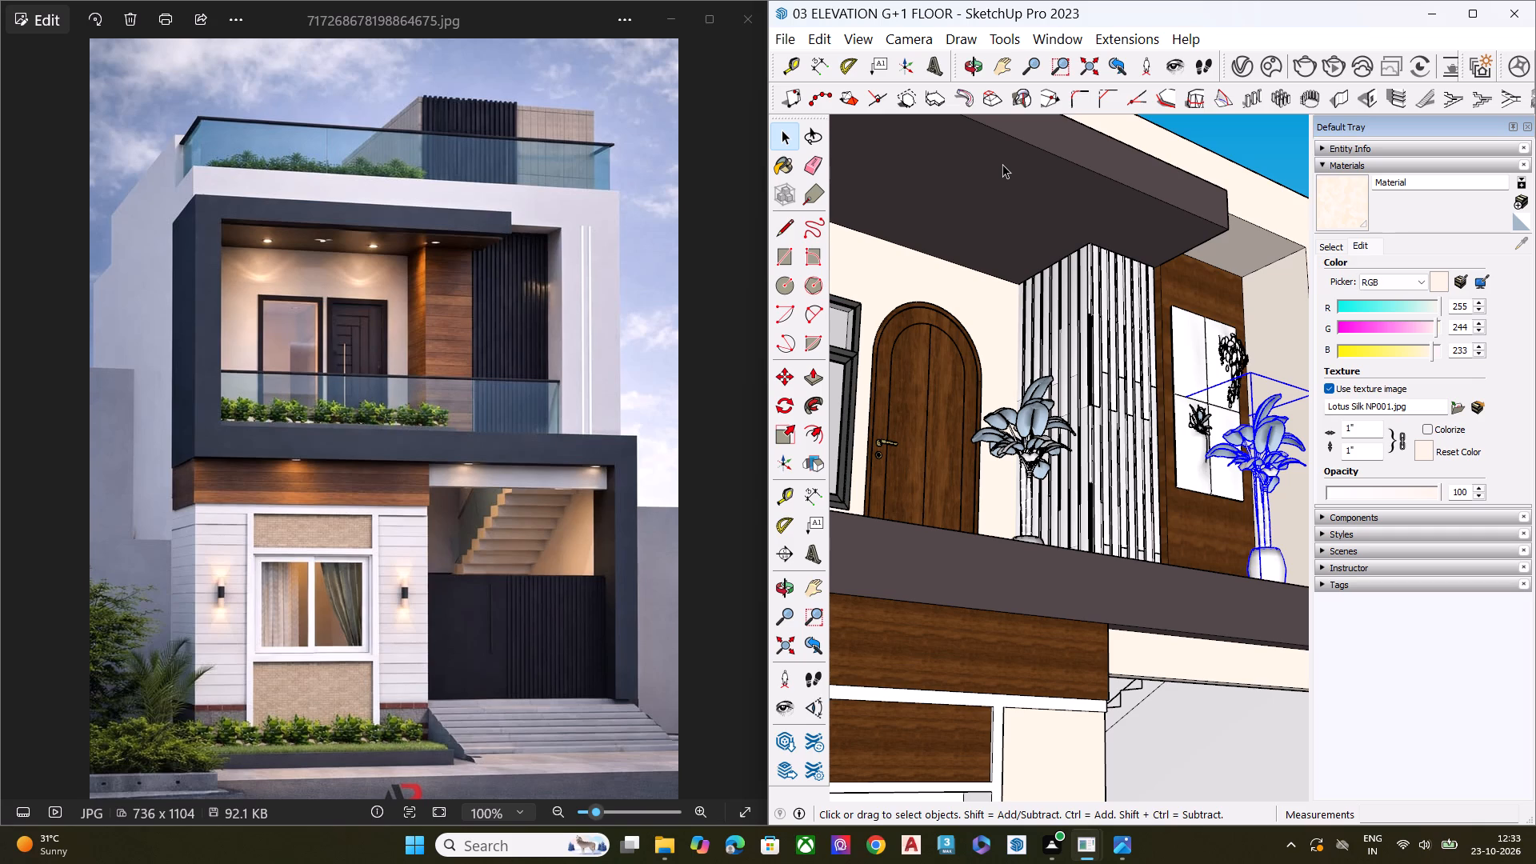
pyautogui.scroll(-5, 978, 202)
pyautogui.moveTo(1162, 302); pyautogui.dragTo(1214, 221, button='middle')
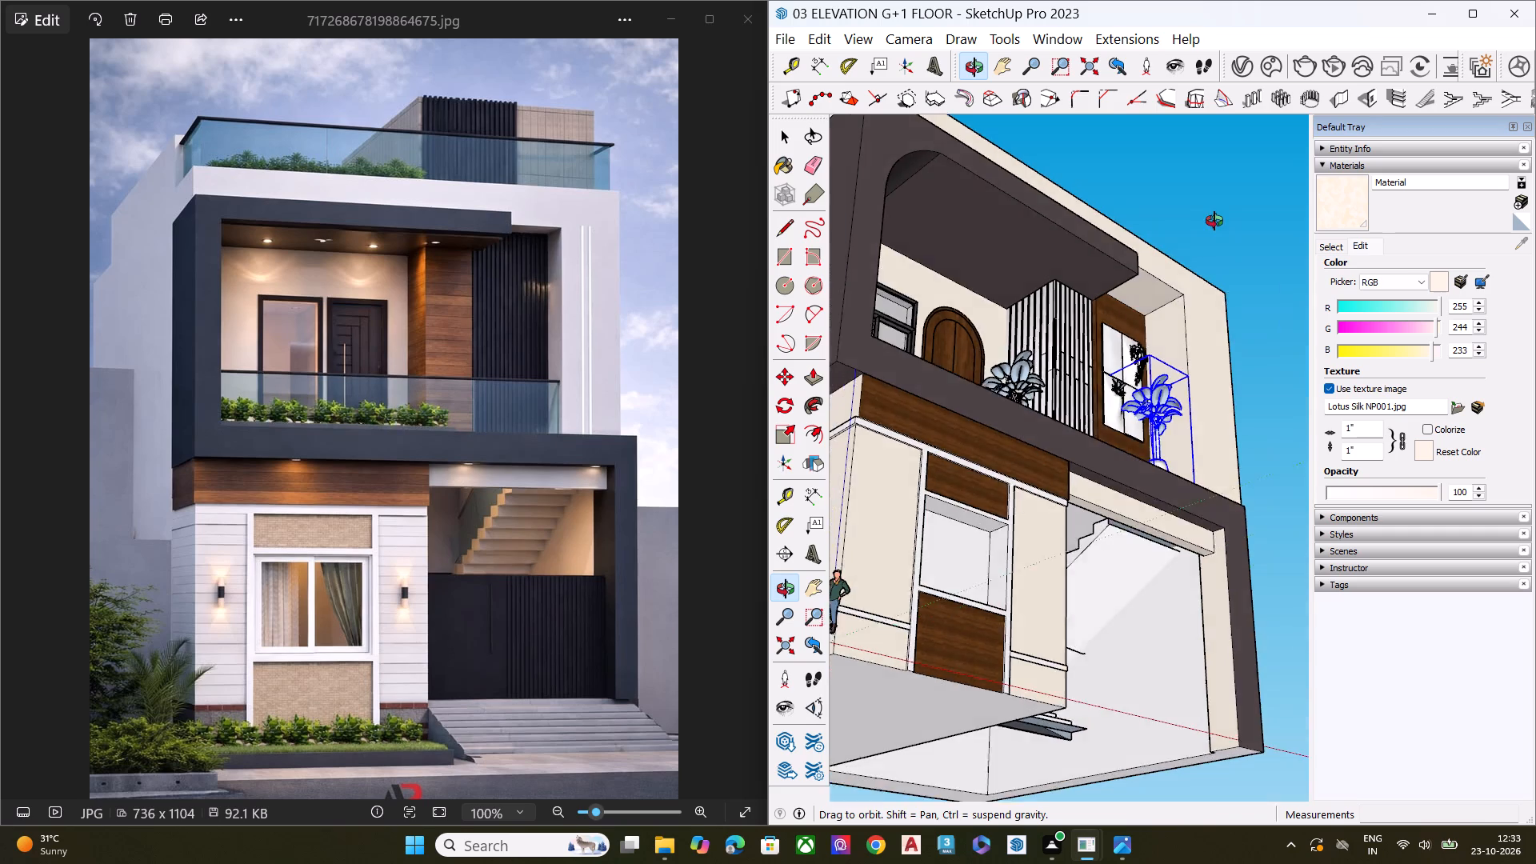
pyautogui.moveTo(1214, 221); pyautogui.dragTo(1041, 326, button='middle')
pyautogui.scroll(7, 1143, 251)
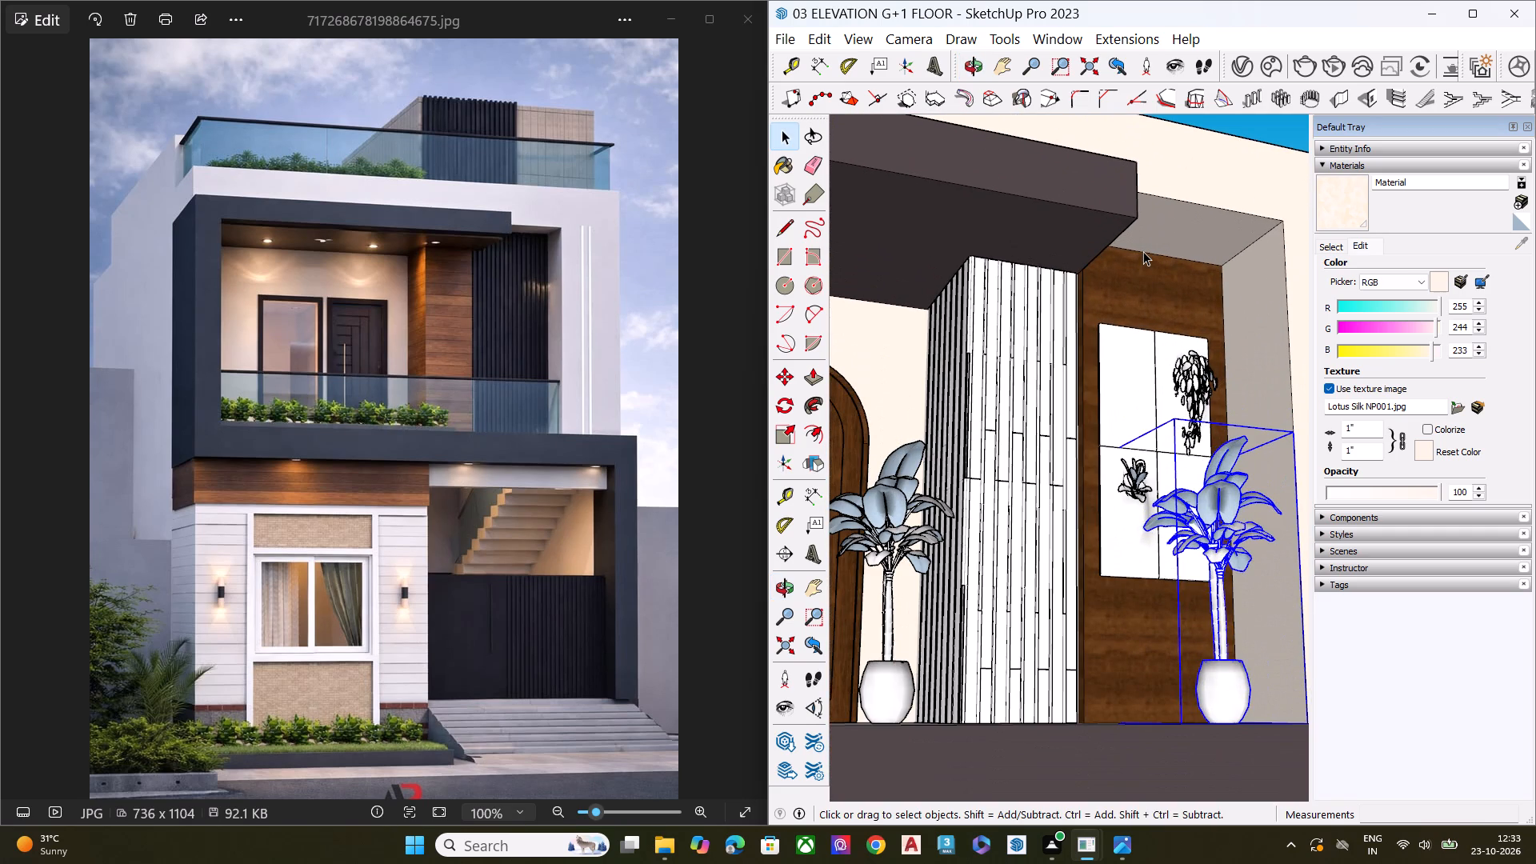
pyautogui.scroll(-6, 1150, 286)
pyautogui.scroll(2, 1164, 336)
pyautogui.scroll(-2, 1164, 336)
pyautogui.moveTo(1129, 343); pyautogui.dragTo(1129, 237, button='middle')
pyautogui.moveTo(1132, 242); pyautogui.dragTo(914, 408, button='middle')
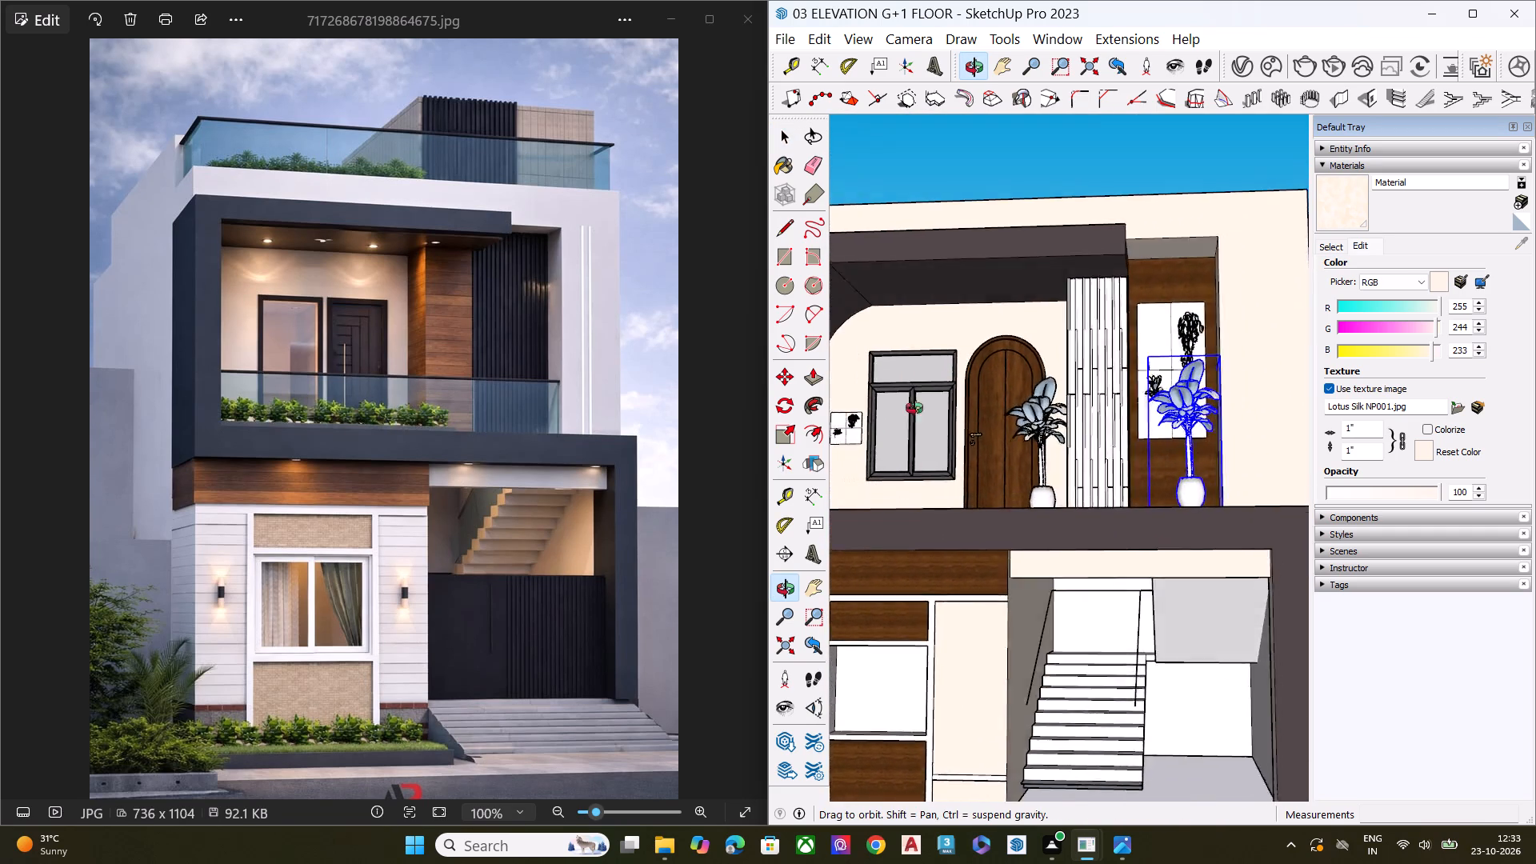
pyautogui.moveTo(914, 408); pyautogui.dragTo(1293, 230, button='middle')
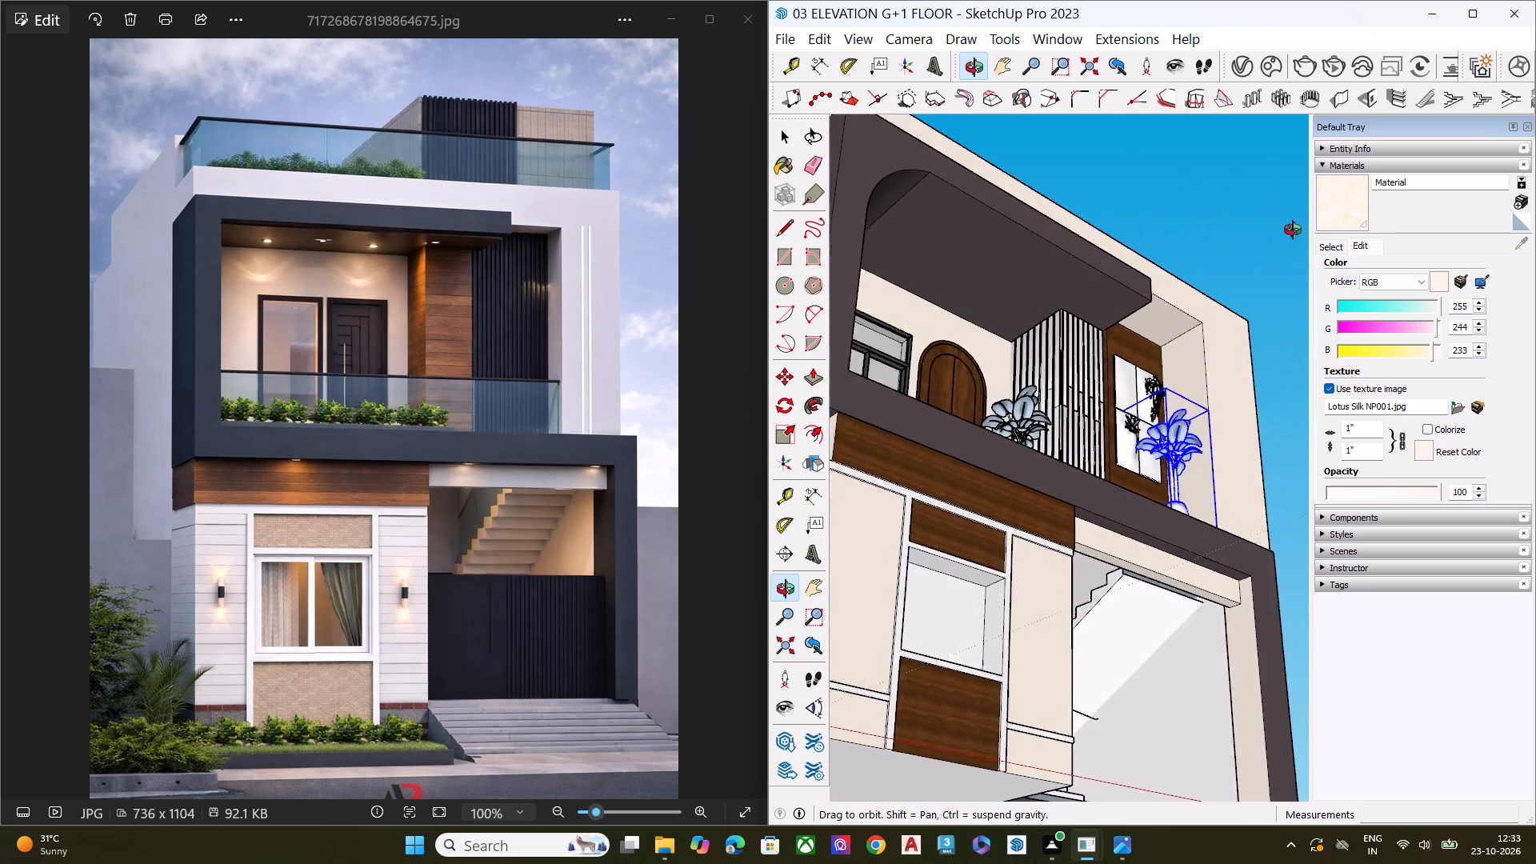
pyautogui.moveTo(1293, 230); pyautogui.dragTo(1300, 231, button='middle')
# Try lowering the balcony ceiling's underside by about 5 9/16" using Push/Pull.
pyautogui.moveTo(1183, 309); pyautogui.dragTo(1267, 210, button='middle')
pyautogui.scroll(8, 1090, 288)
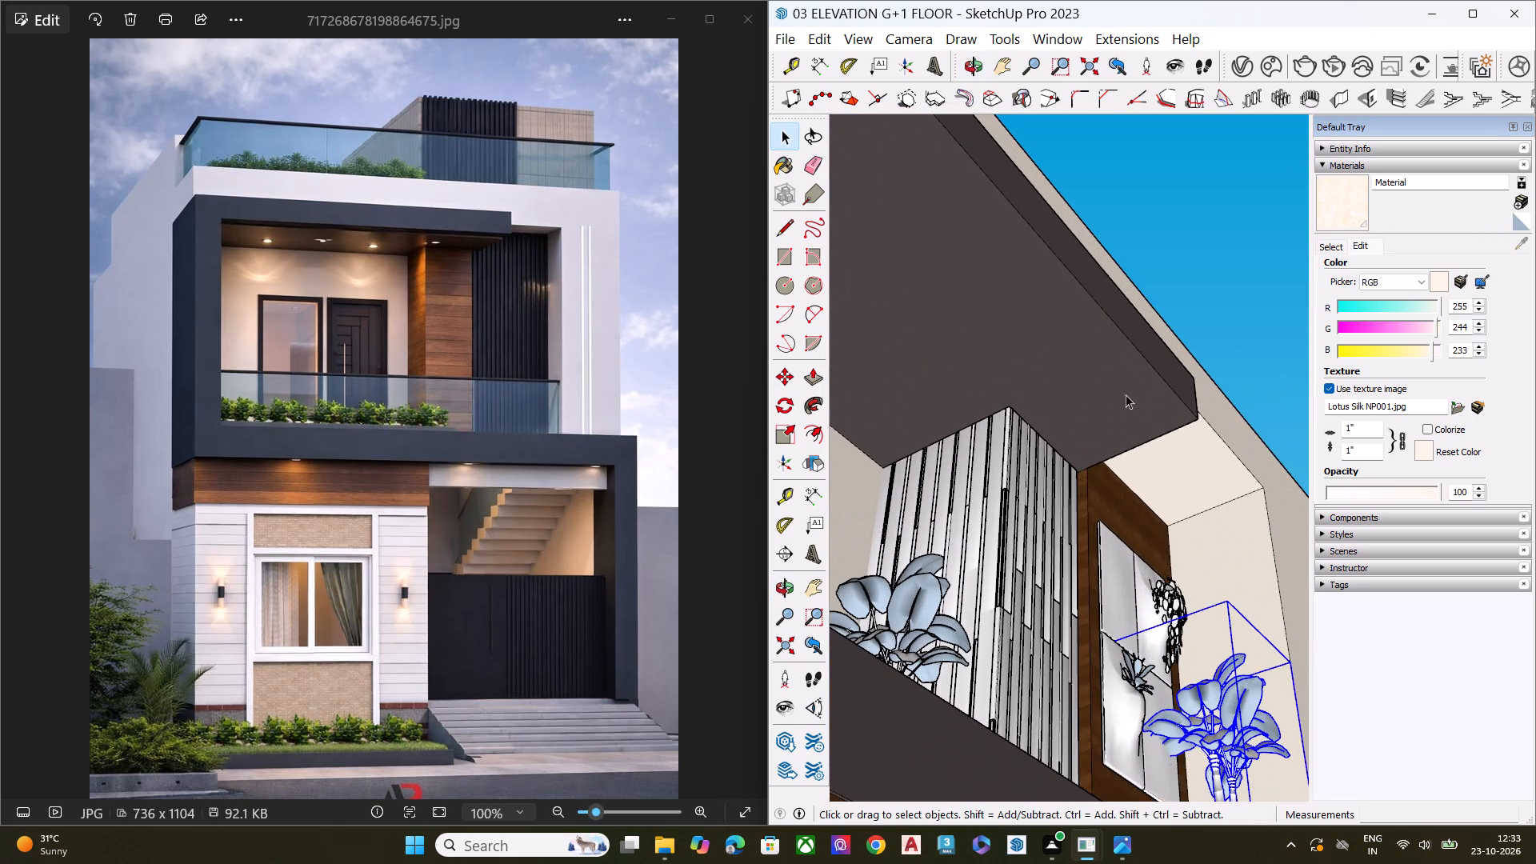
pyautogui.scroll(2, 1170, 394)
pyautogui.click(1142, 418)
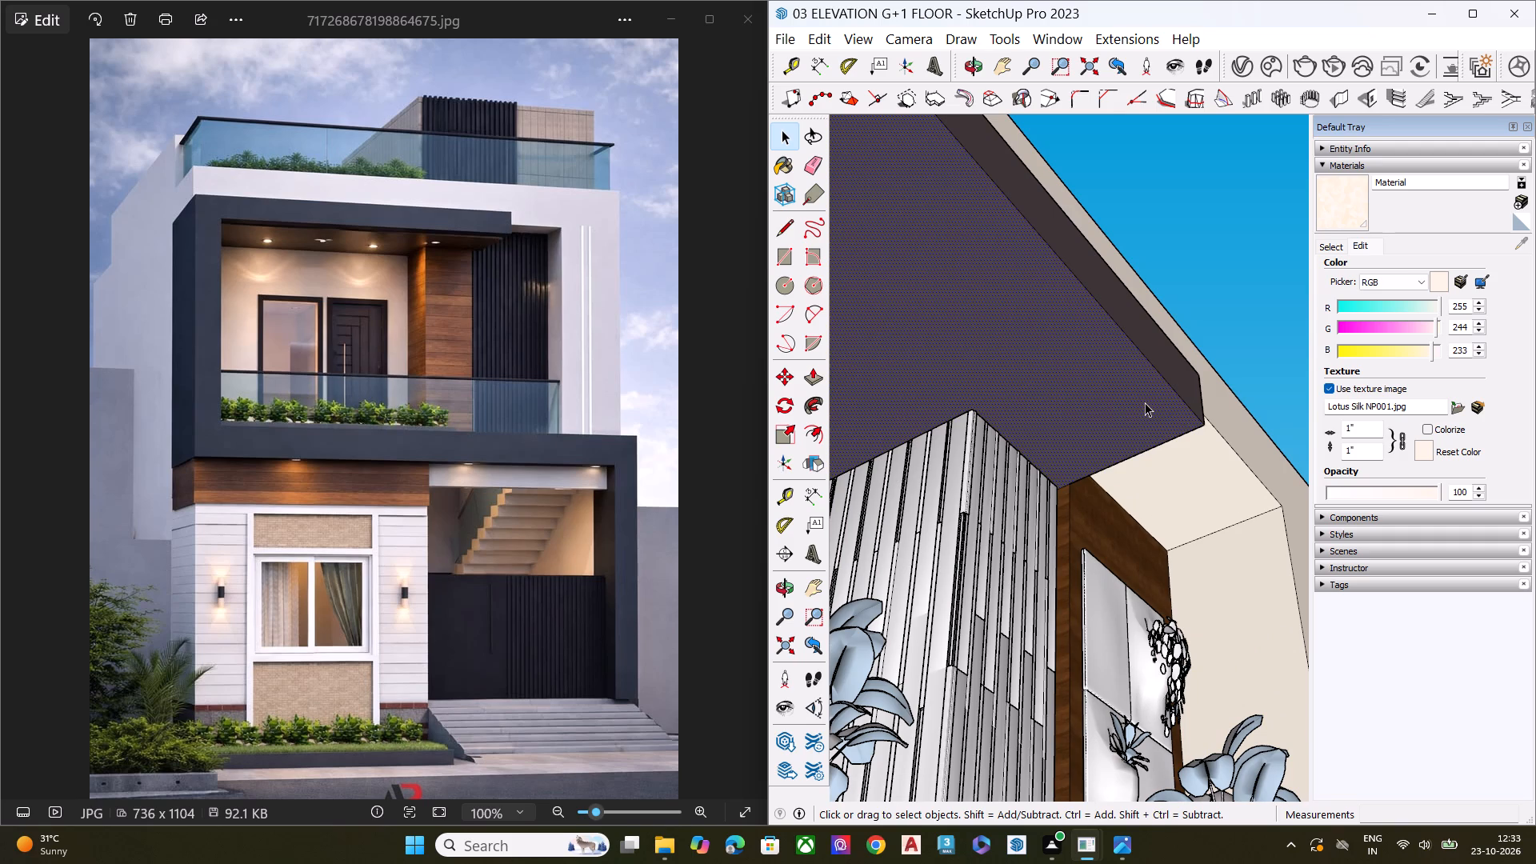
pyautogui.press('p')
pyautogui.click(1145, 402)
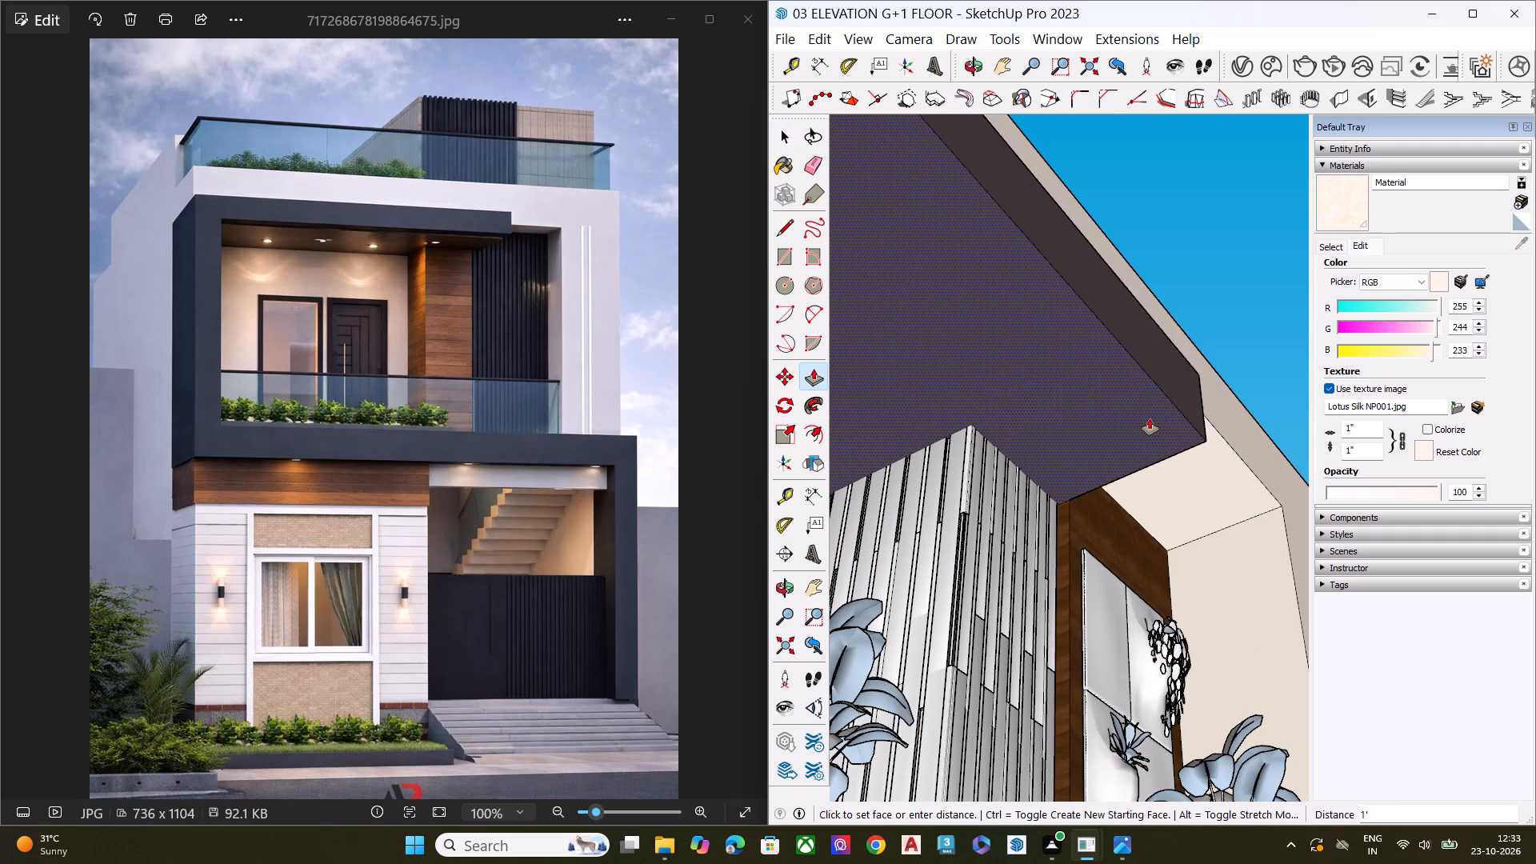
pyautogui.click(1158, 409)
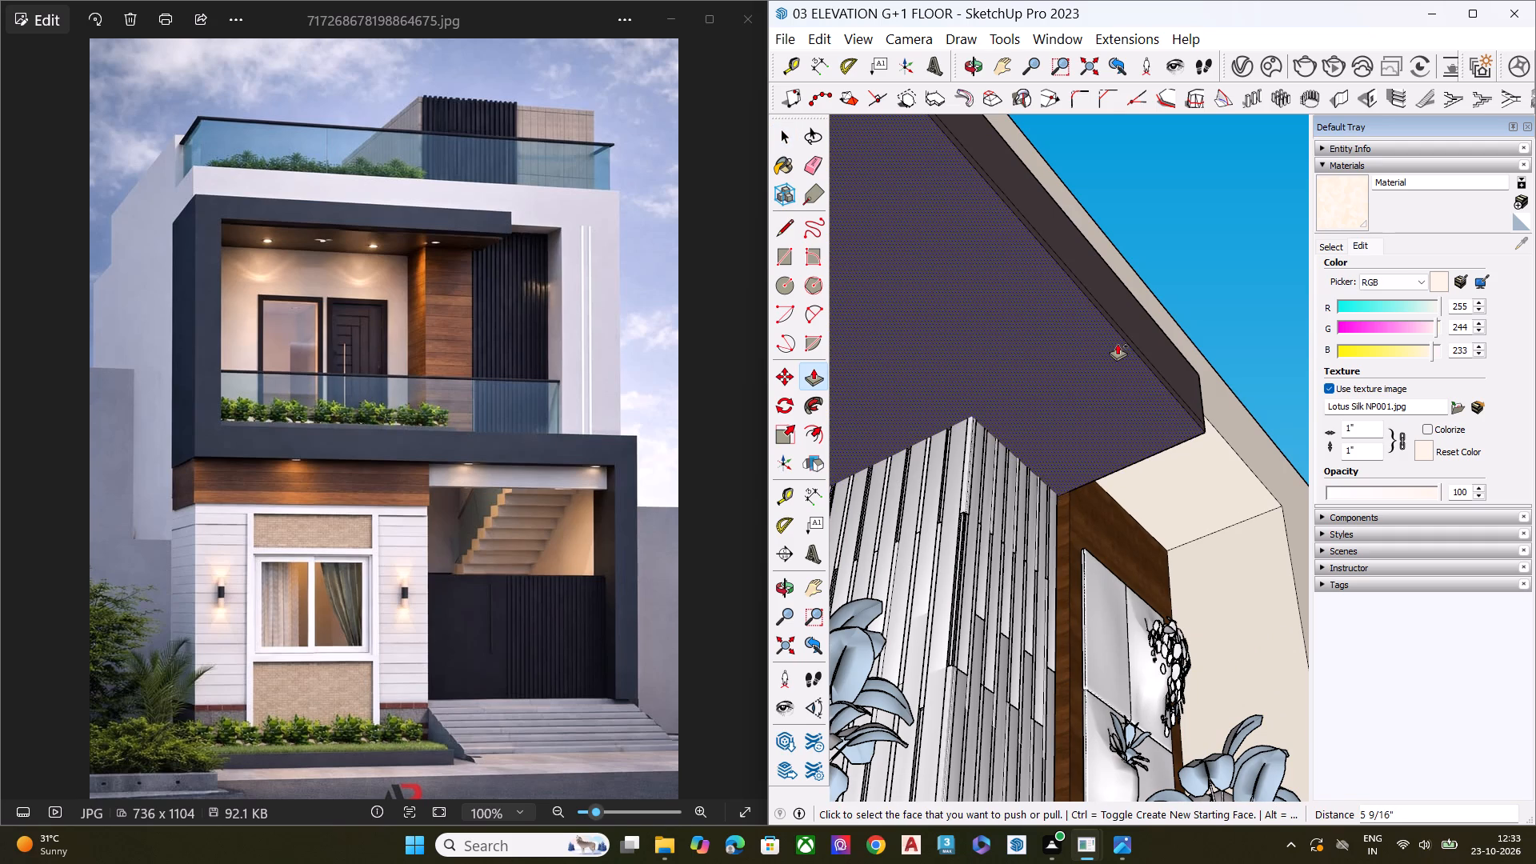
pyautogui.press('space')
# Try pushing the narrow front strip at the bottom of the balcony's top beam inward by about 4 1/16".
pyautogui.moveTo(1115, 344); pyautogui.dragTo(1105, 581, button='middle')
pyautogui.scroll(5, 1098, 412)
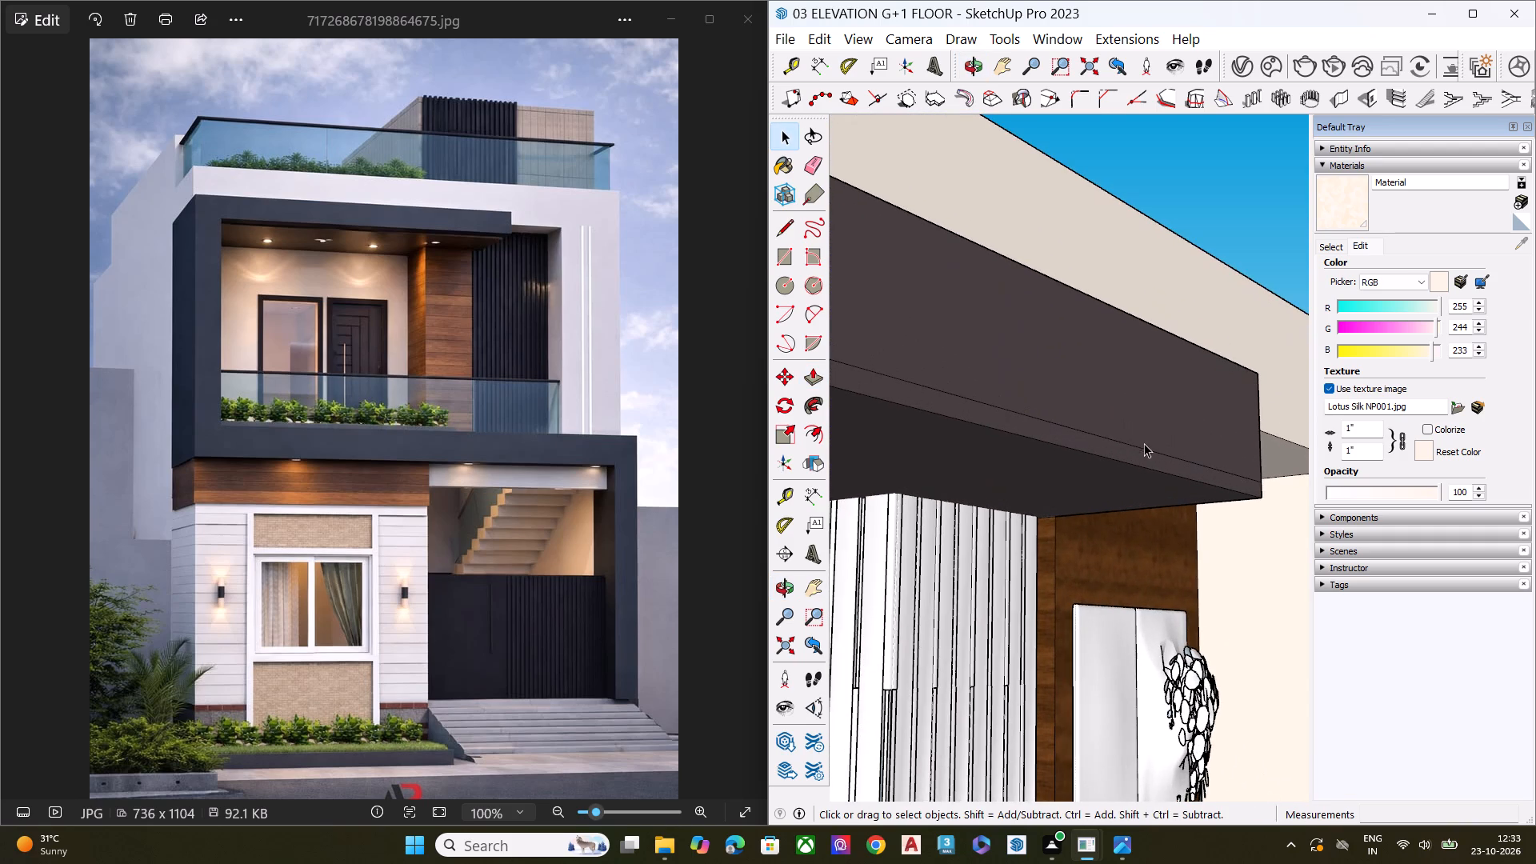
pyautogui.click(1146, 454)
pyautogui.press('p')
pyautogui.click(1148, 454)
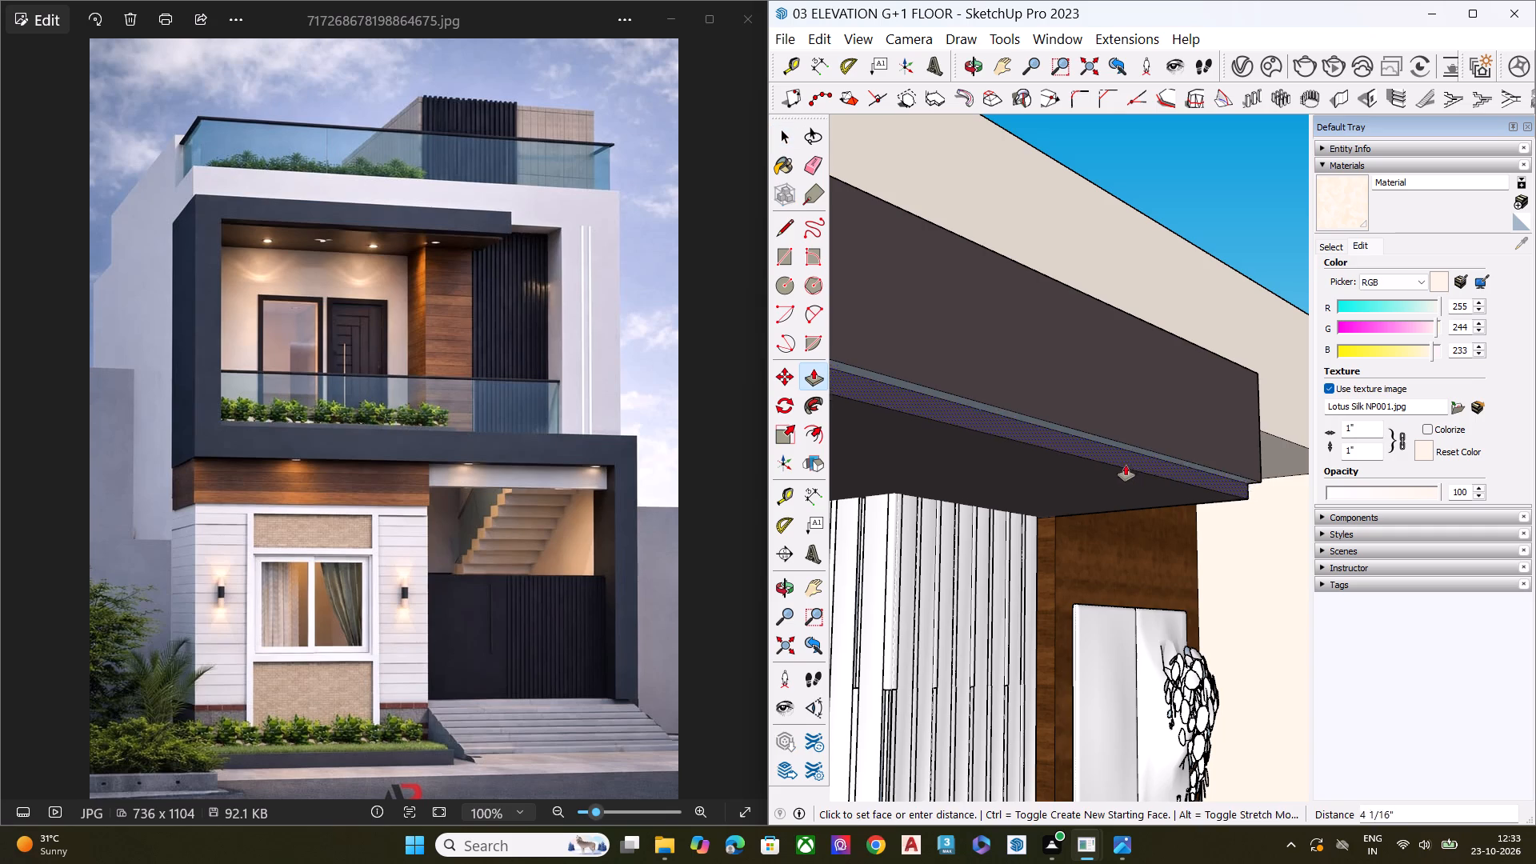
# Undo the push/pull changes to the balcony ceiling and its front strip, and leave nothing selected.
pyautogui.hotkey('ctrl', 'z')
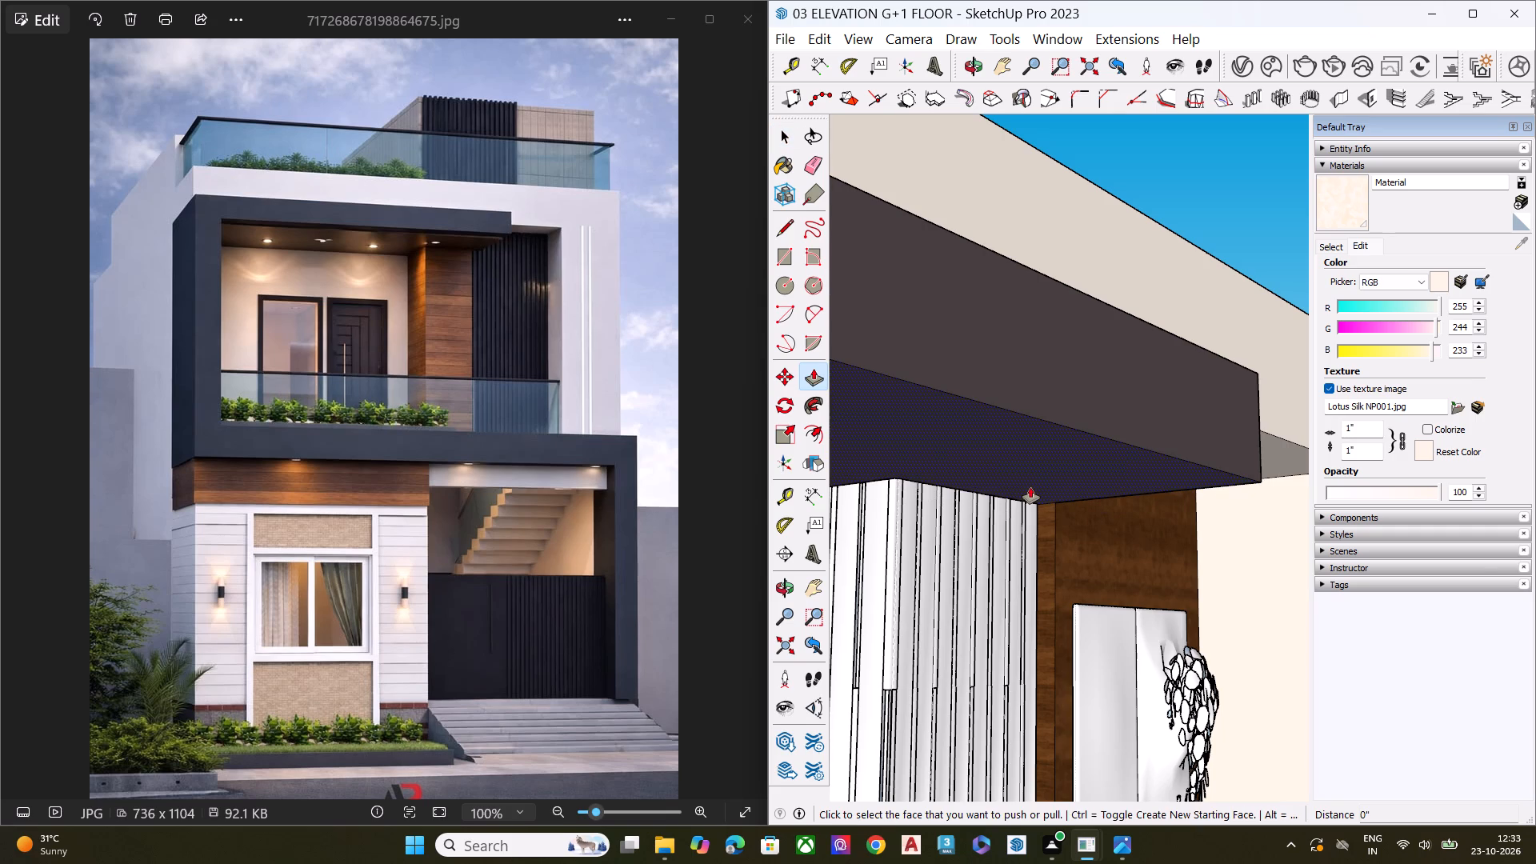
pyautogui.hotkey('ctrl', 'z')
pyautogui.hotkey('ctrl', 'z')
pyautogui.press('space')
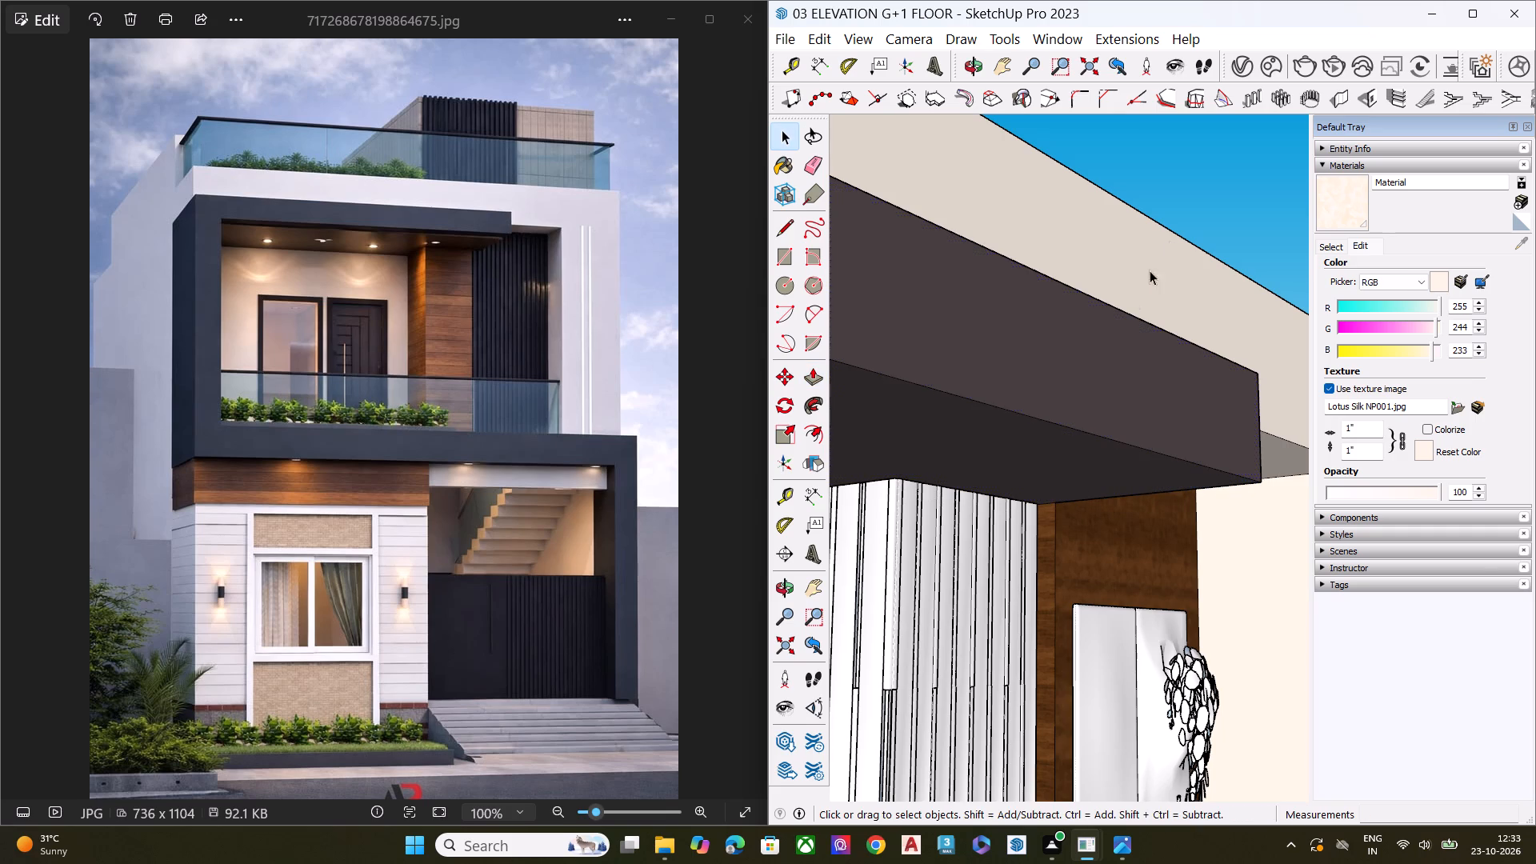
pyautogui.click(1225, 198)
# Move the plant near the cream side wall about 11 11/16" along the wall's foot so its bounding corner meets the wood cladding.
pyautogui.scroll(-9, 1167, 202)
pyautogui.scroll(-2, 1101, 312)
pyautogui.scroll(1, 1092, 324)
pyautogui.scroll(-3, 1092, 326)
pyautogui.moveTo(1117, 464); pyautogui.dragTo(1133, 575, button='middle')
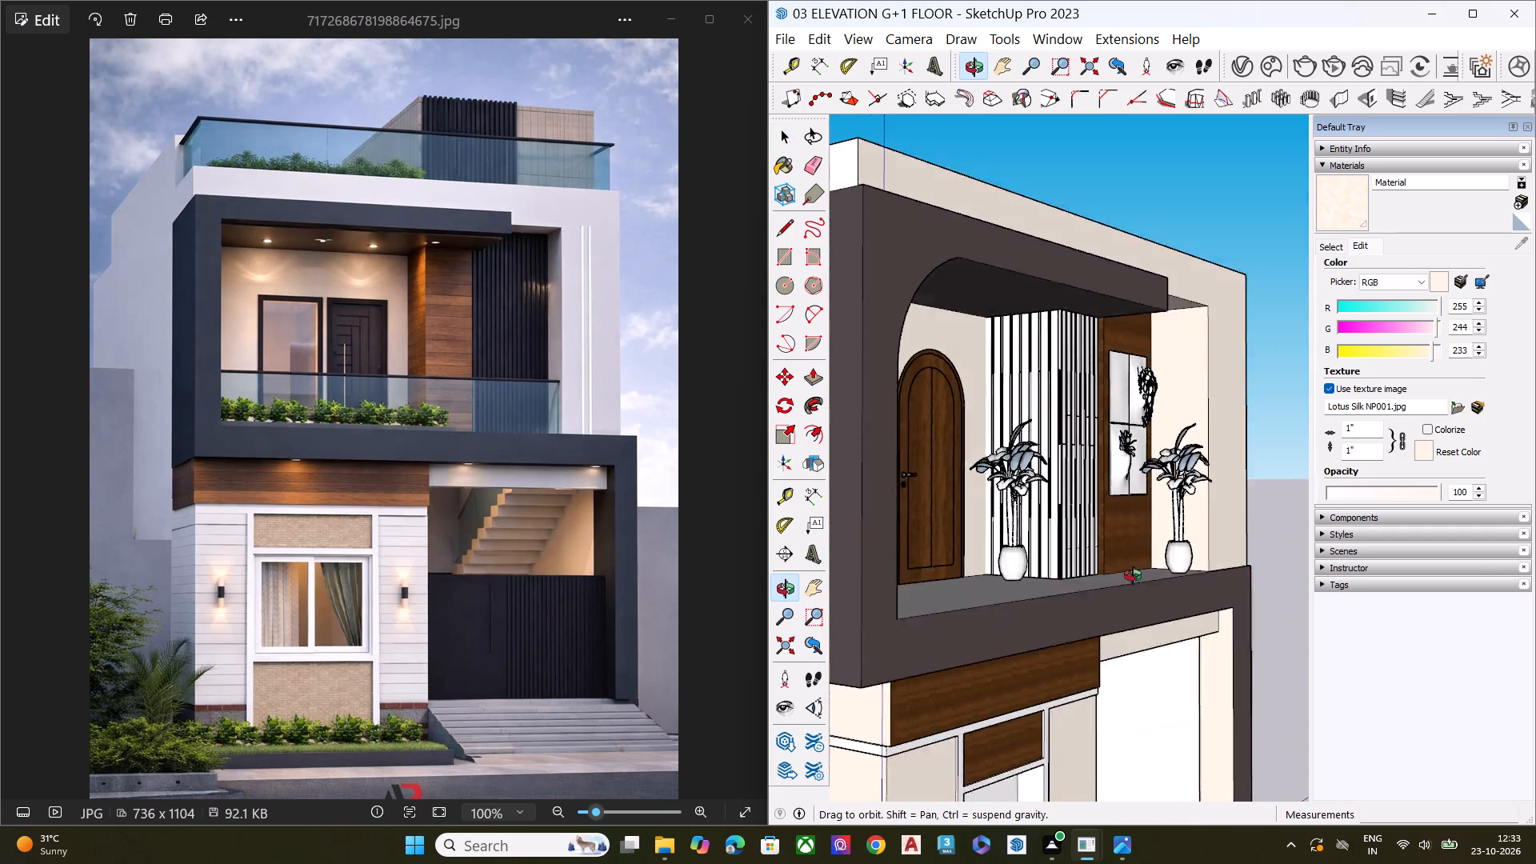
pyautogui.moveTo(1133, 575); pyautogui.dragTo(1155, 702, button='middle')
pyautogui.scroll(8, 1253, 570)
pyautogui.click(1082, 470)
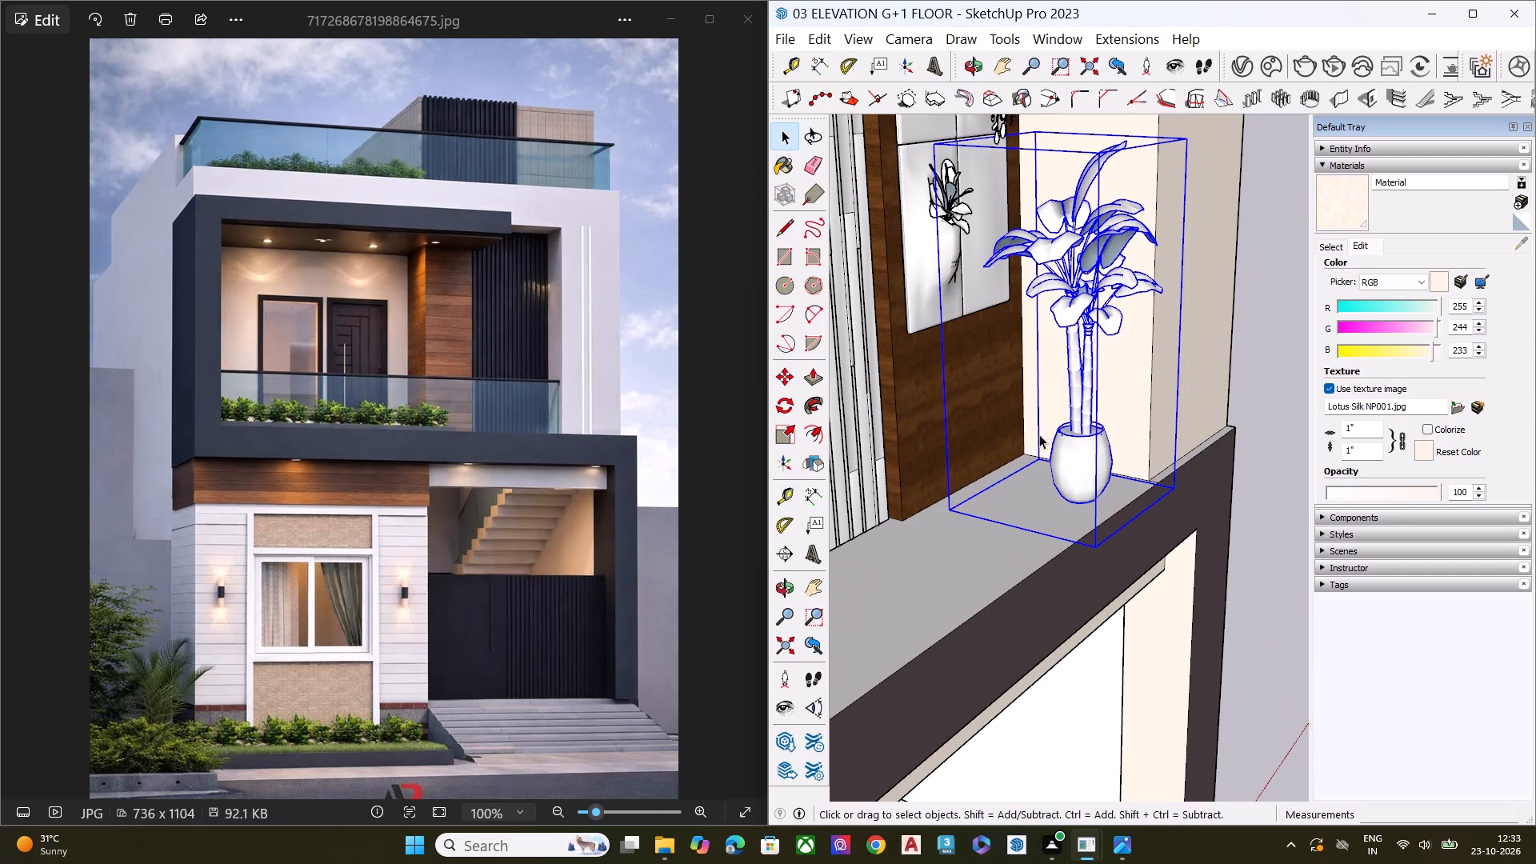
pyautogui.moveTo(1052, 422); pyautogui.dragTo(1114, 449, button='middle')
pyautogui.scroll(4, 1152, 493)
pyautogui.press('m')
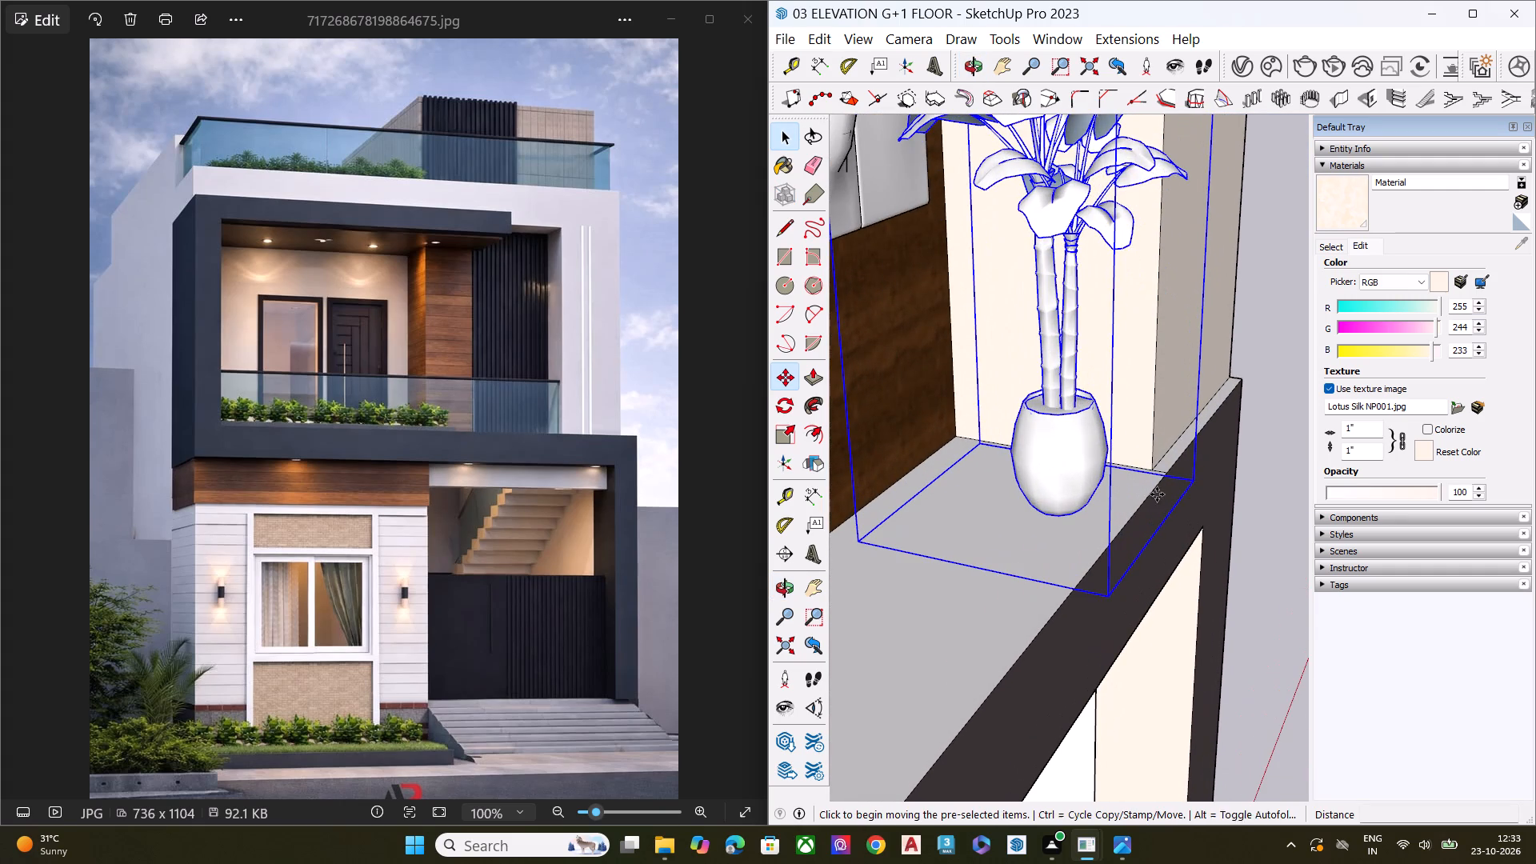
pyautogui.click(1191, 478)
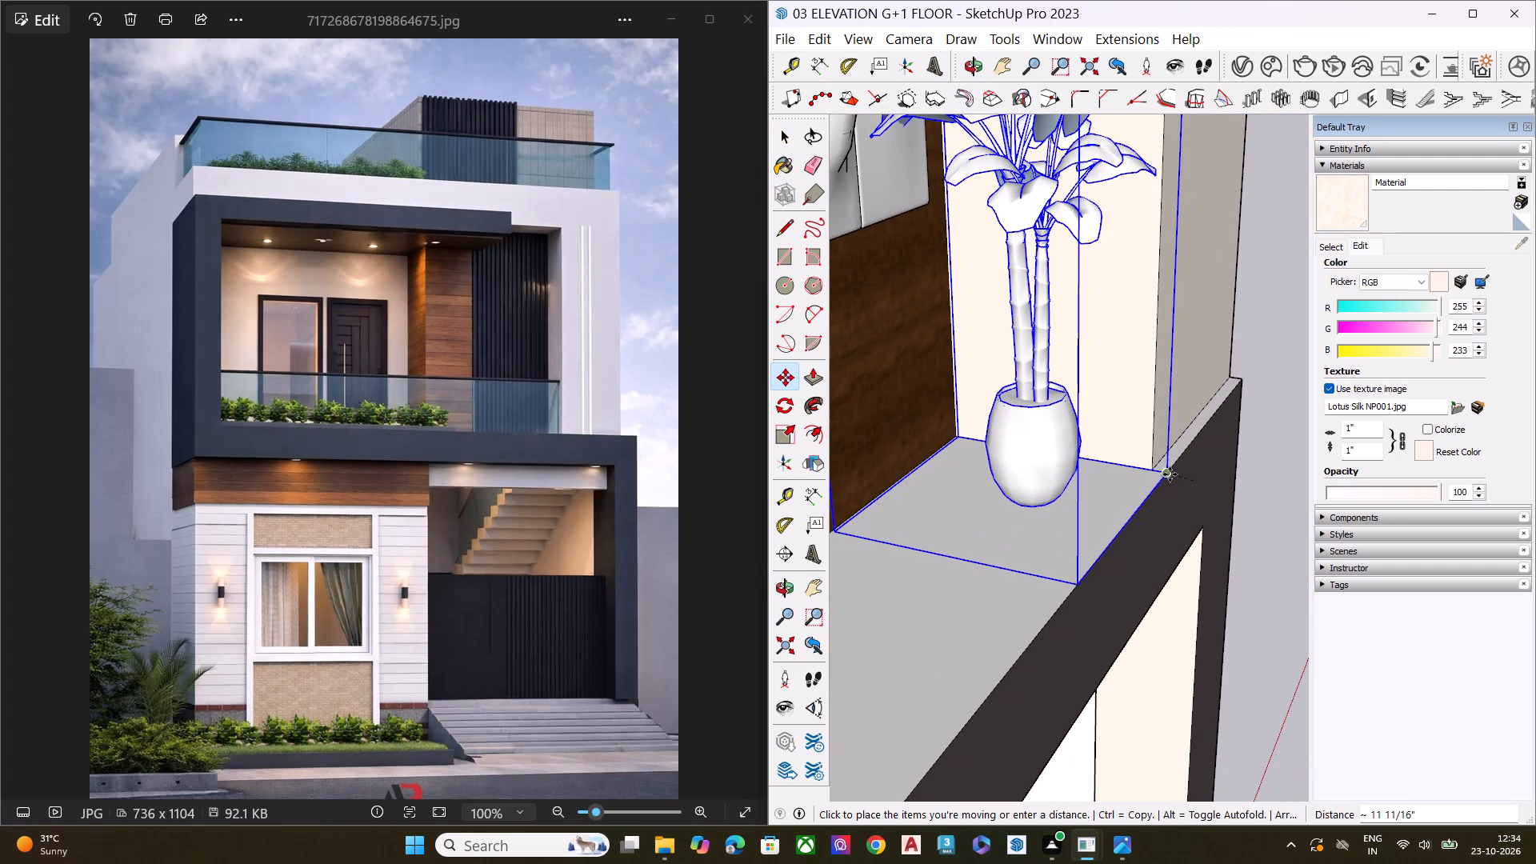
pyautogui.click(1170, 474)
pyautogui.press('space')
pyautogui.click(1261, 330)
# Examine the plant's placement on the balcony, then the whole house from the front and from above.
pyautogui.scroll(-3, 1213, 470)
pyautogui.moveTo(1152, 492); pyautogui.dragTo(1117, 468, button='middle')
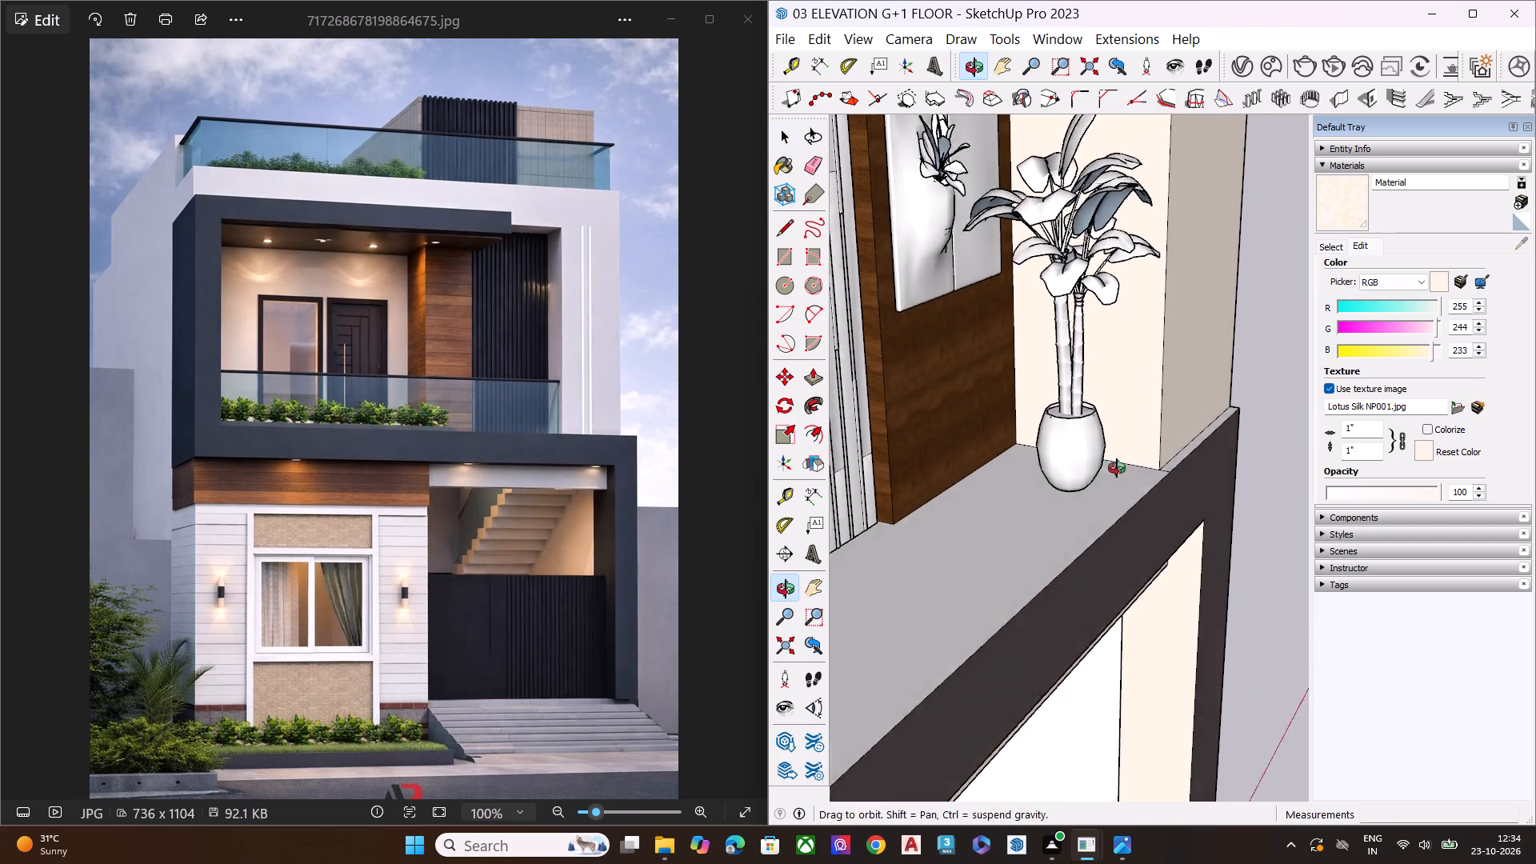
pyautogui.moveTo(1117, 468); pyautogui.dragTo(1102, 446, button='middle')
pyautogui.scroll(1, 1102, 446)
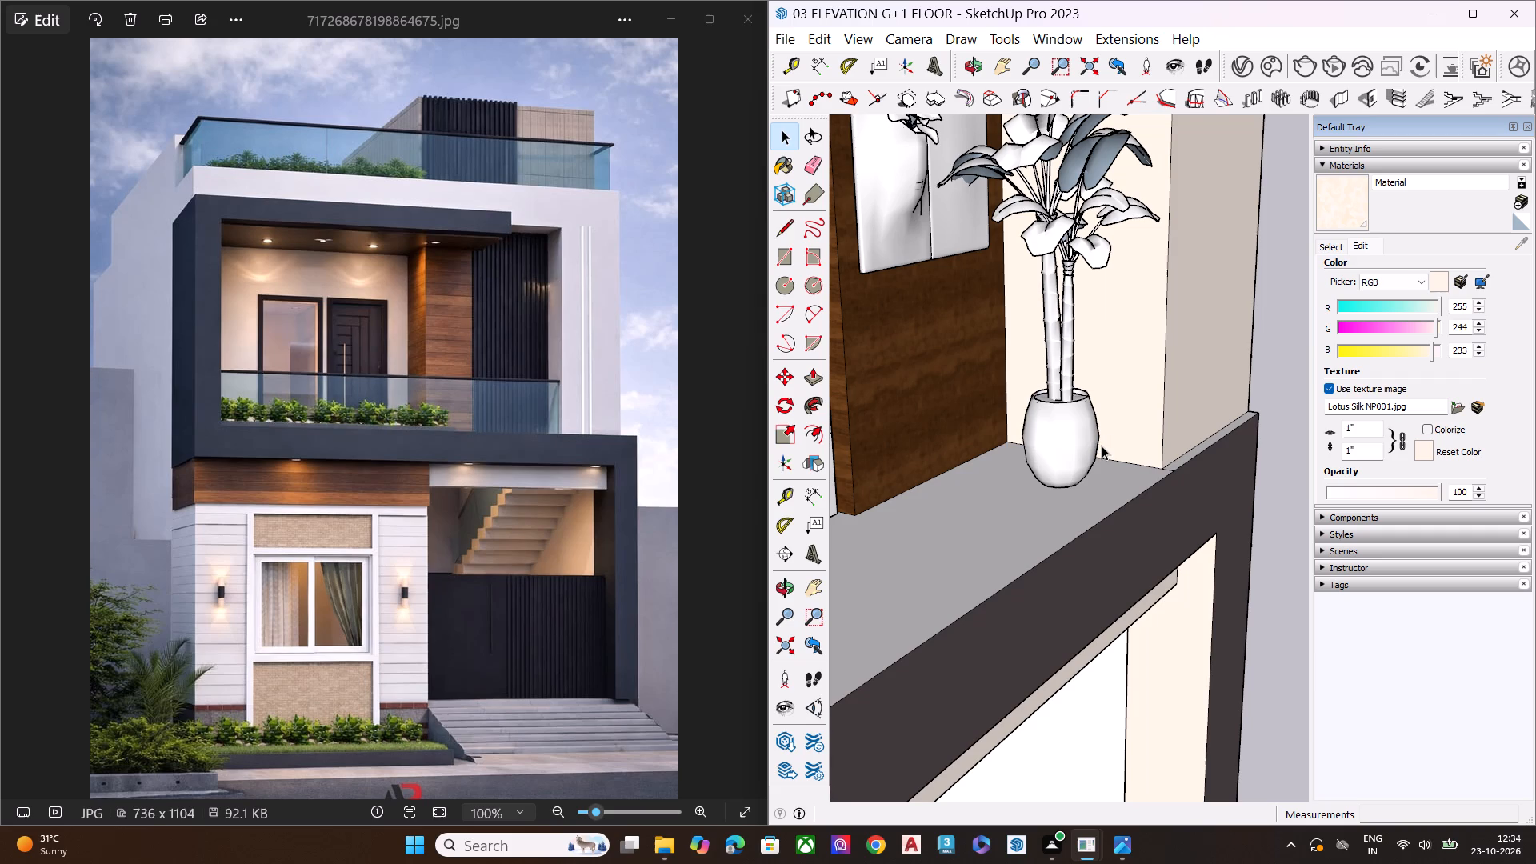
pyautogui.scroll(-8, 1091, 453)
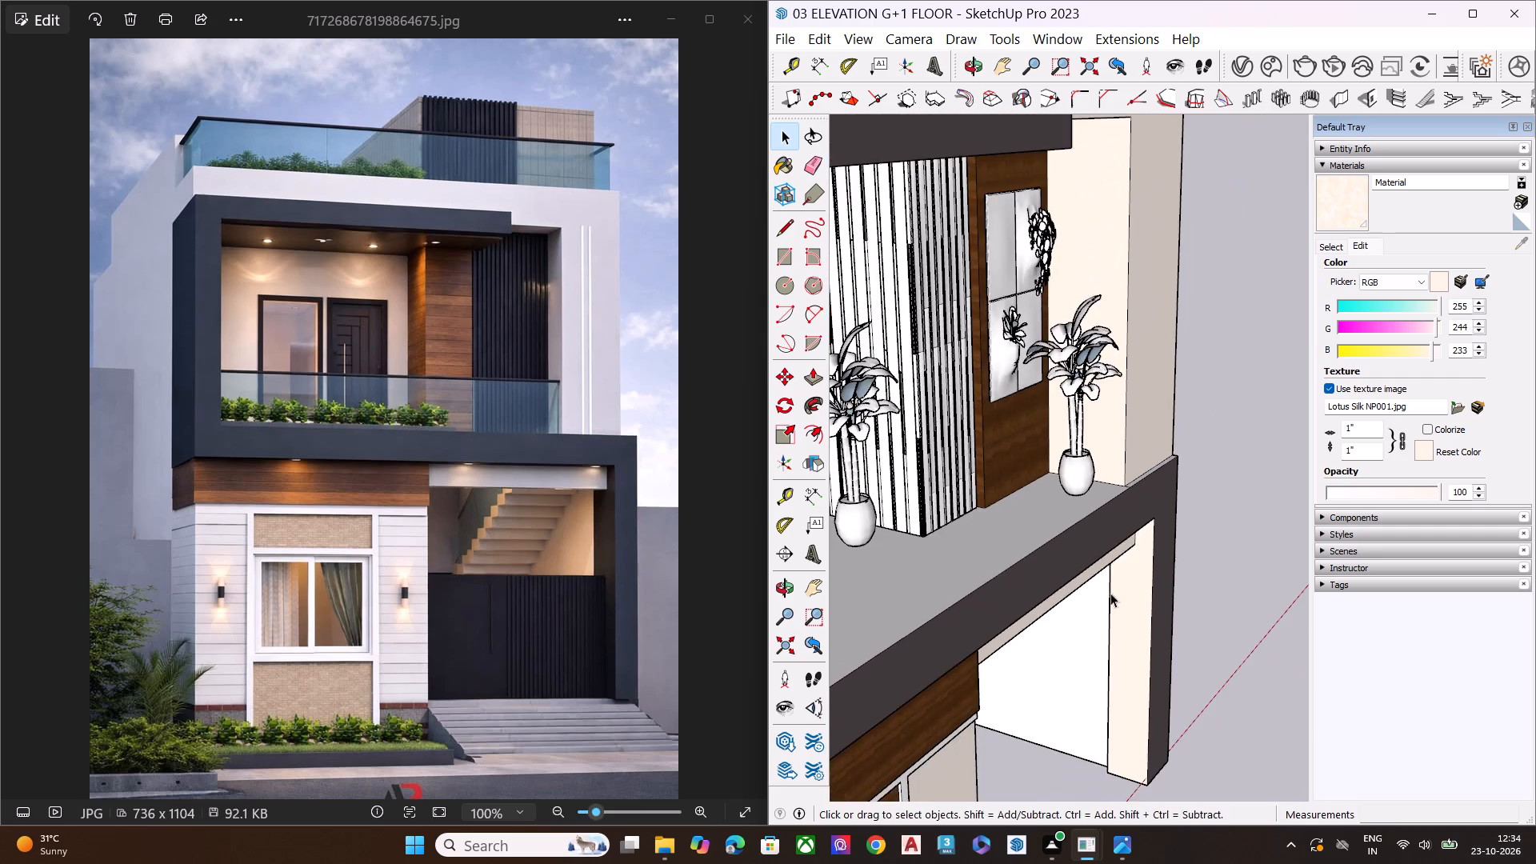
pyautogui.moveTo(1070, 521); pyautogui.dragTo(1016, 372, button='middle')
pyautogui.scroll(-3, 1103, 380)
pyautogui.scroll(-7, 1124, 519)
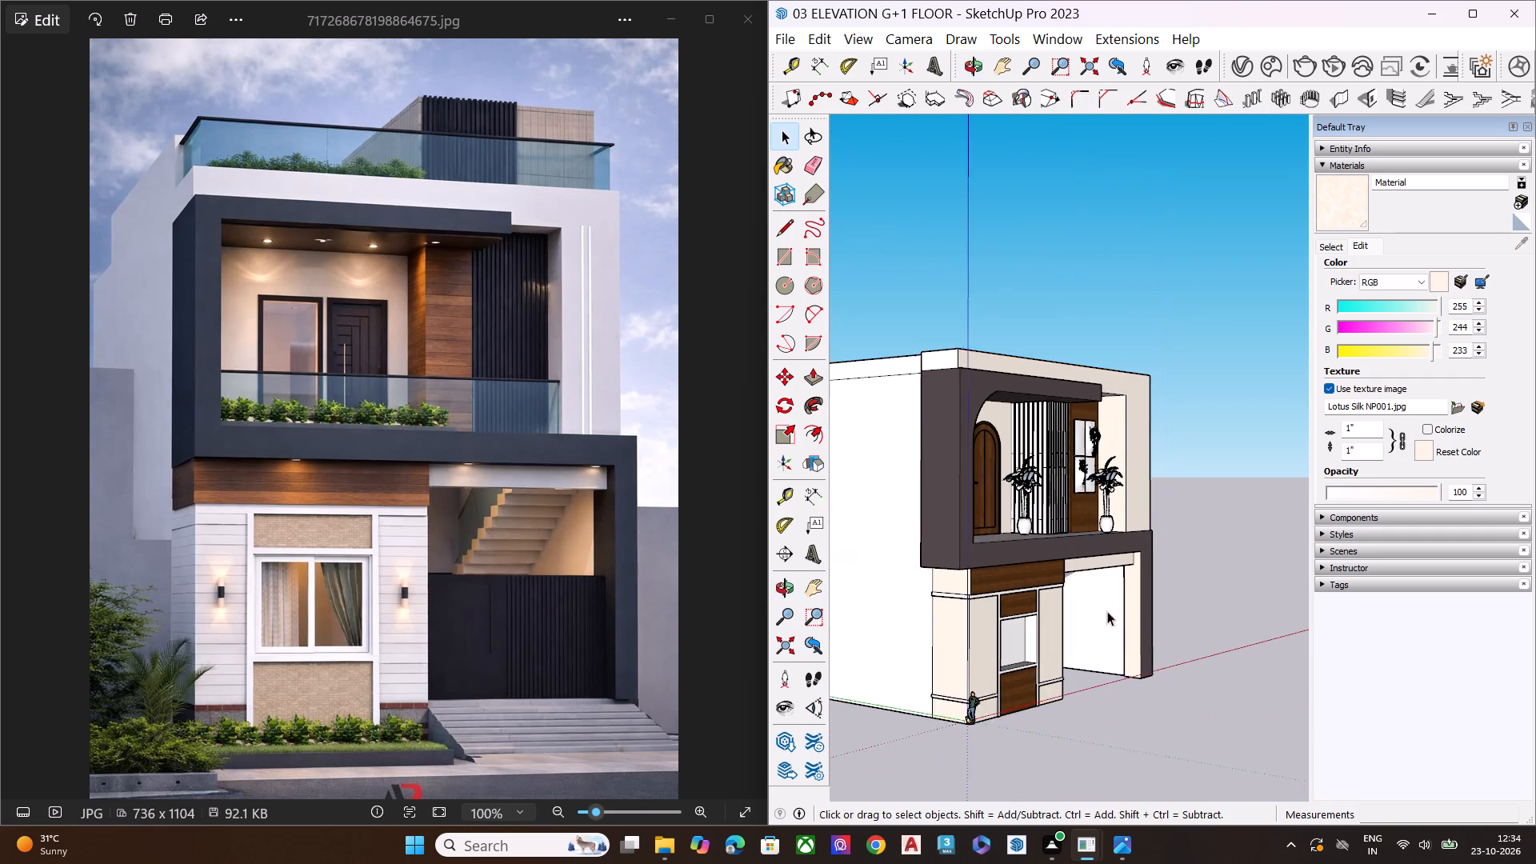
pyautogui.moveTo(1046, 615); pyautogui.dragTo(912, 608, button='middle')
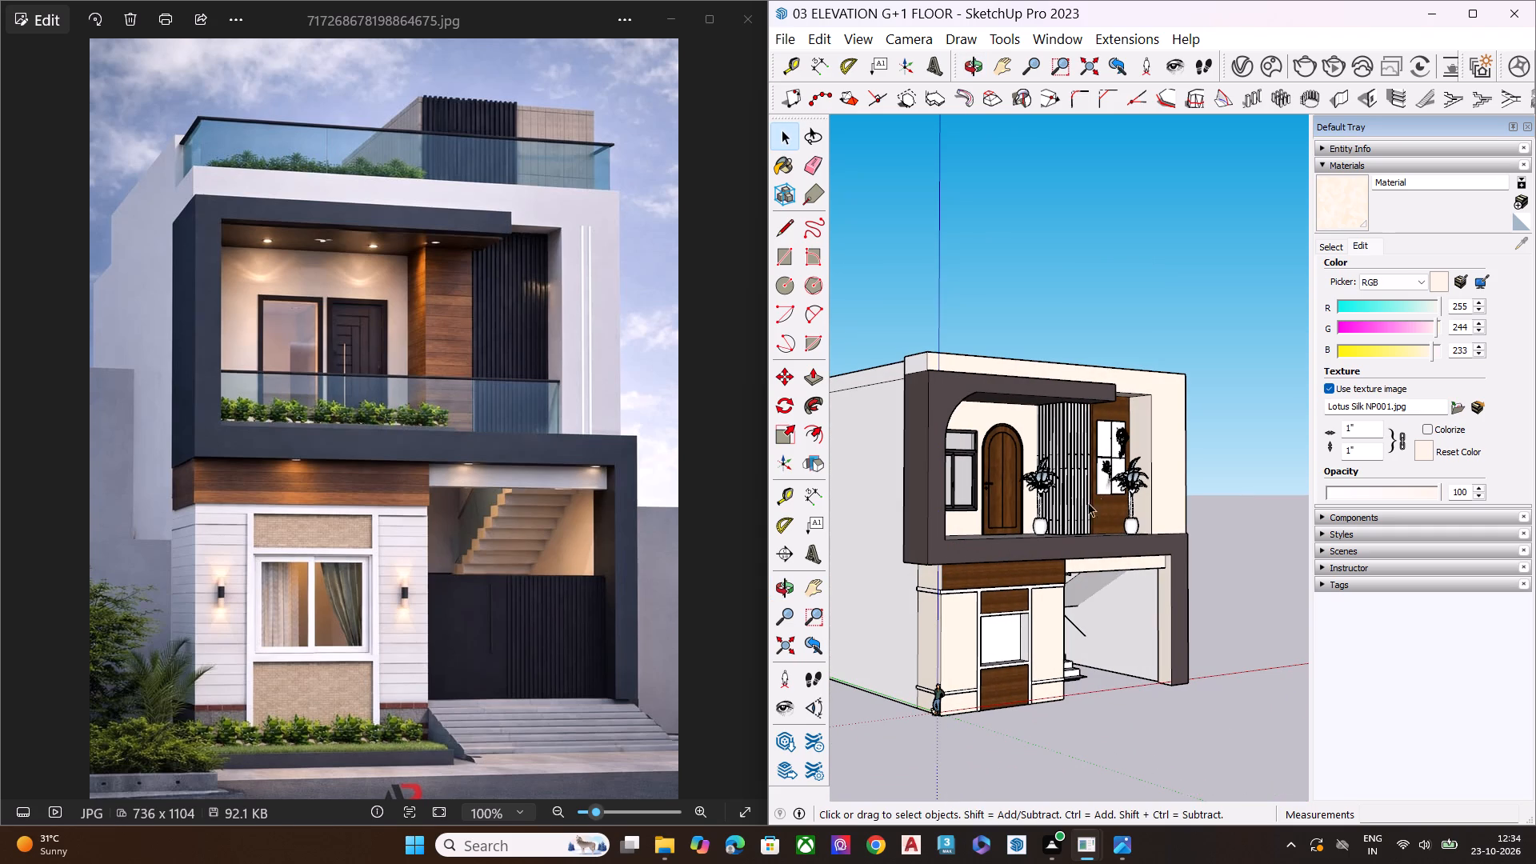
pyautogui.scroll(-4, 1138, 444)
pyautogui.moveTo(1104, 559); pyautogui.dragTo(1106, 669, button='middle')
pyautogui.moveTo(1093, 673); pyautogui.dragTo(1074, 676, button='middle')
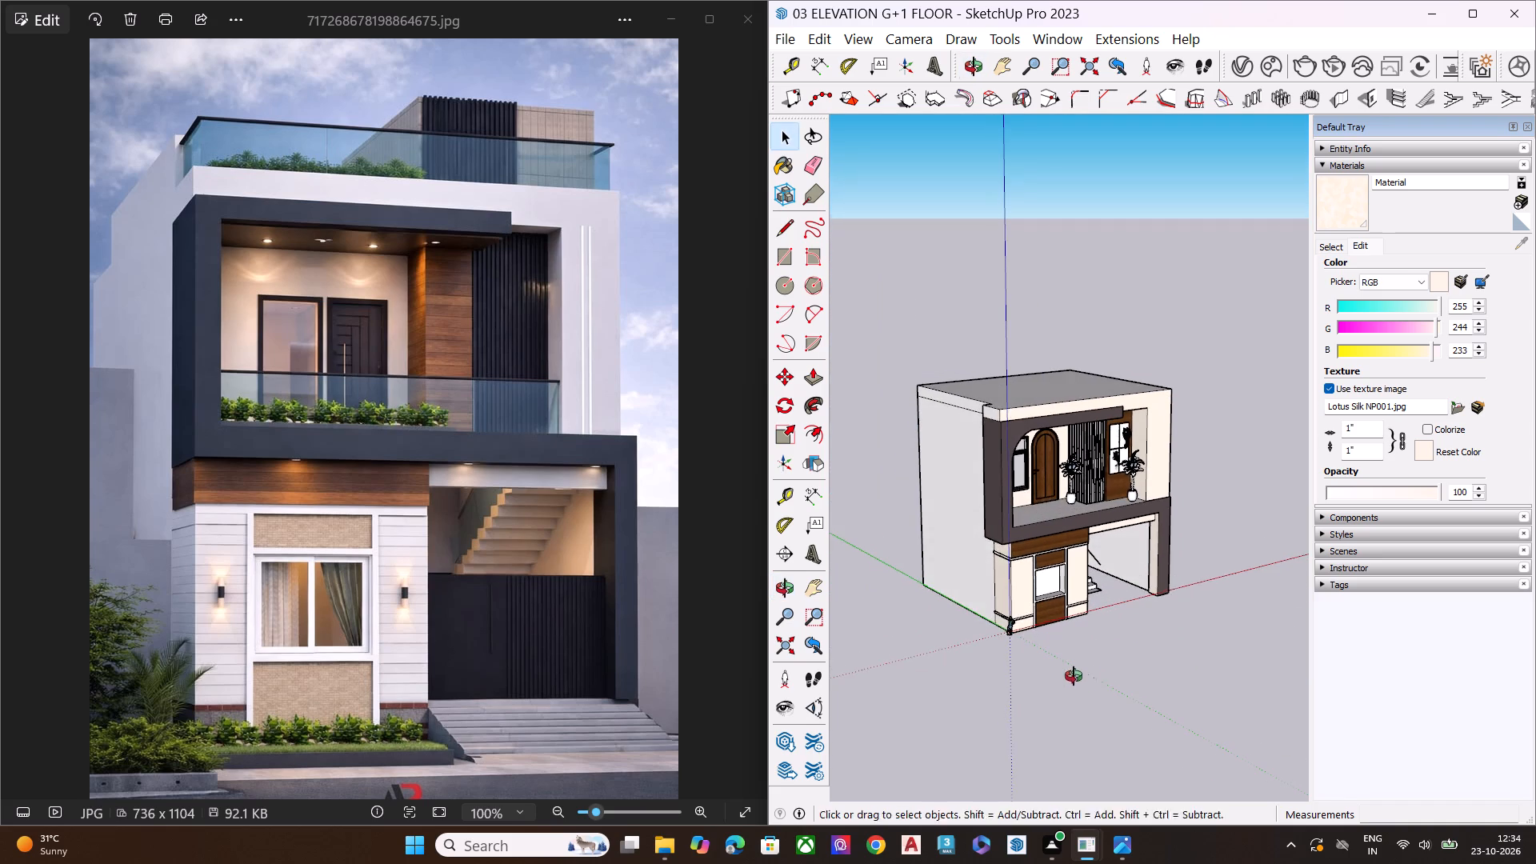
pyautogui.moveTo(1074, 676); pyautogui.dragTo(929, 702, button='middle')
pyautogui.scroll(6, 1124, 550)
pyautogui.moveTo(992, 505); pyautogui.dragTo(1172, 743, button='middle')
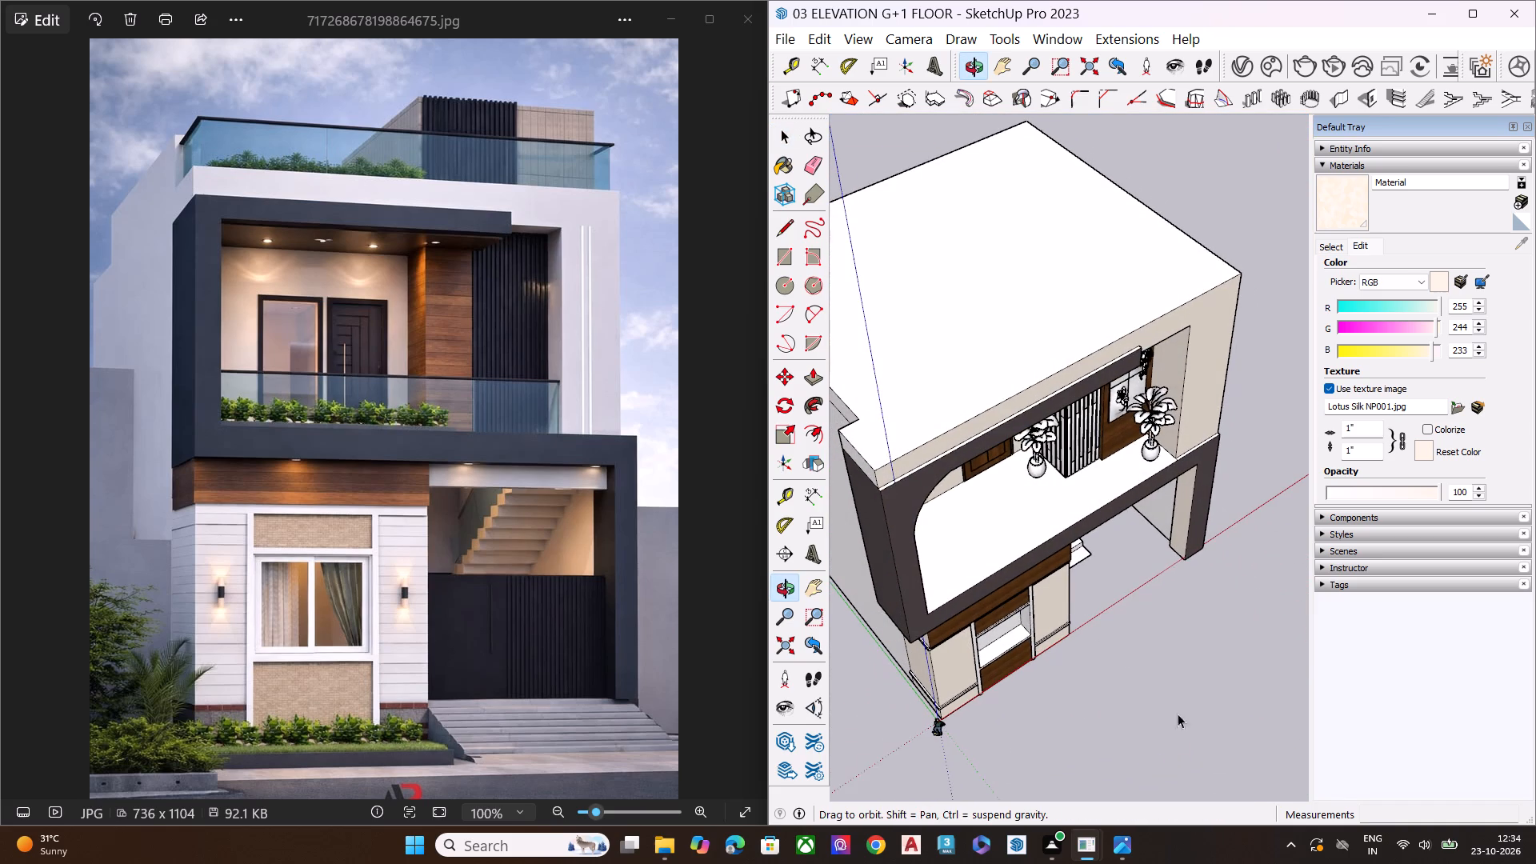
# Import the Plant.skp model from the Downloads folder.
pyautogui.click(784, 43)
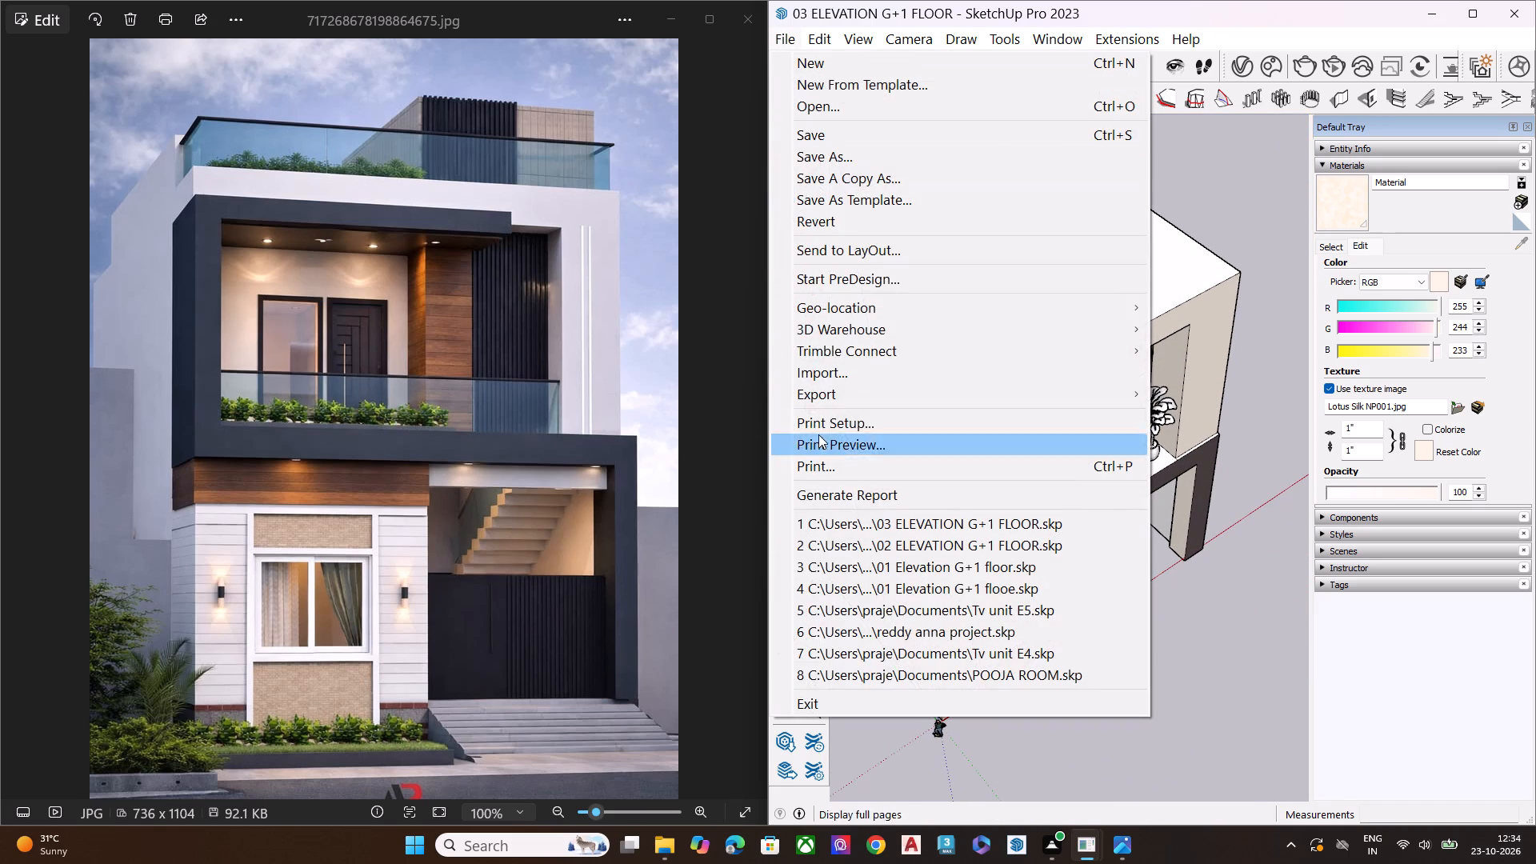
pyautogui.click(850, 359)
pyautogui.click(862, 376)
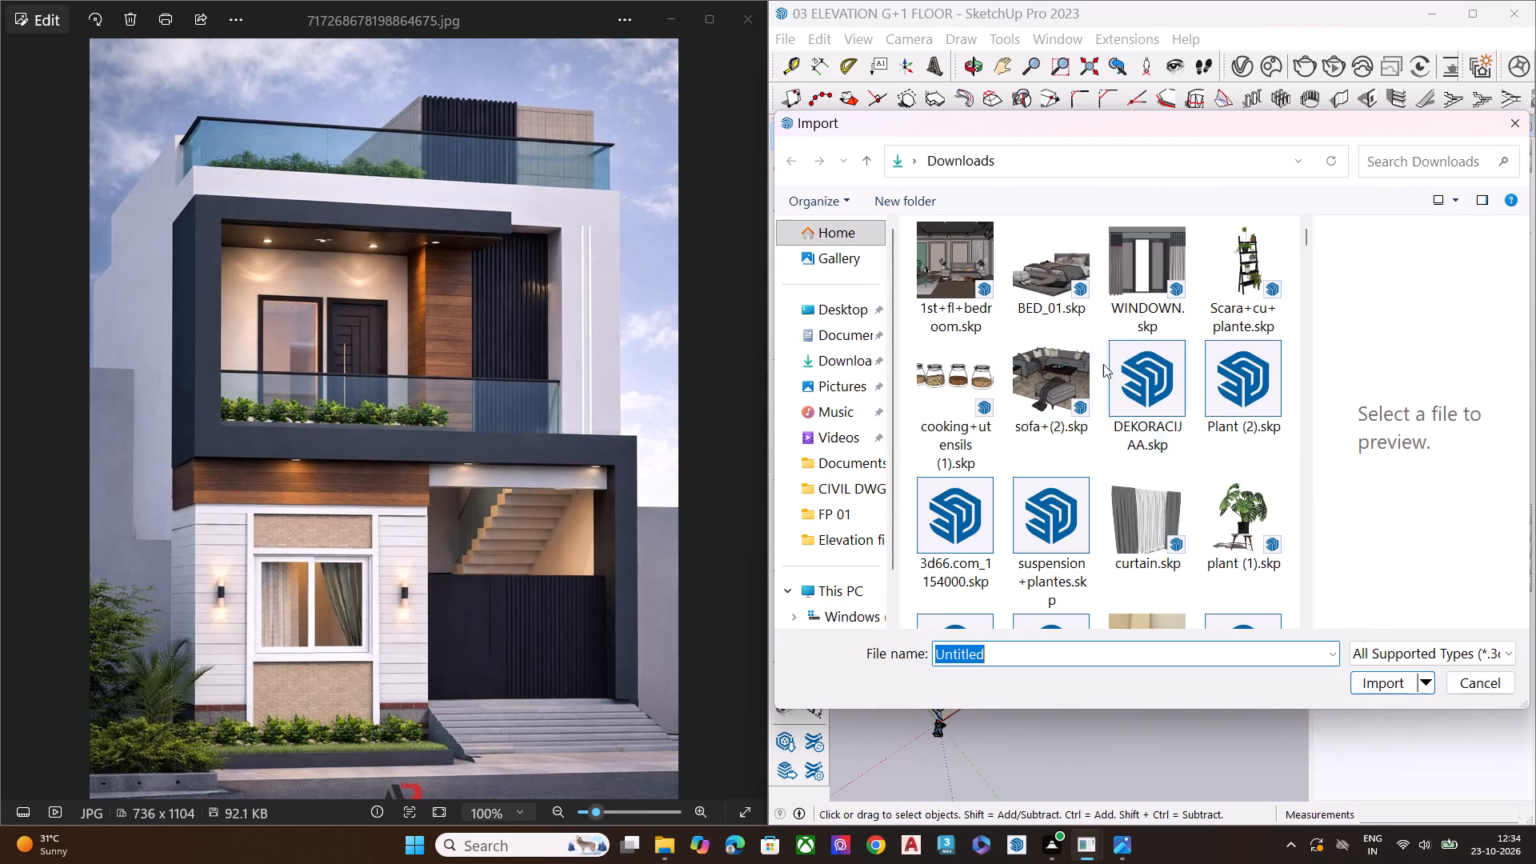
pyautogui.scroll(-3, 1091, 378)
pyautogui.scroll(1, 1095, 391)
pyautogui.scroll(-5, 1100, 408)
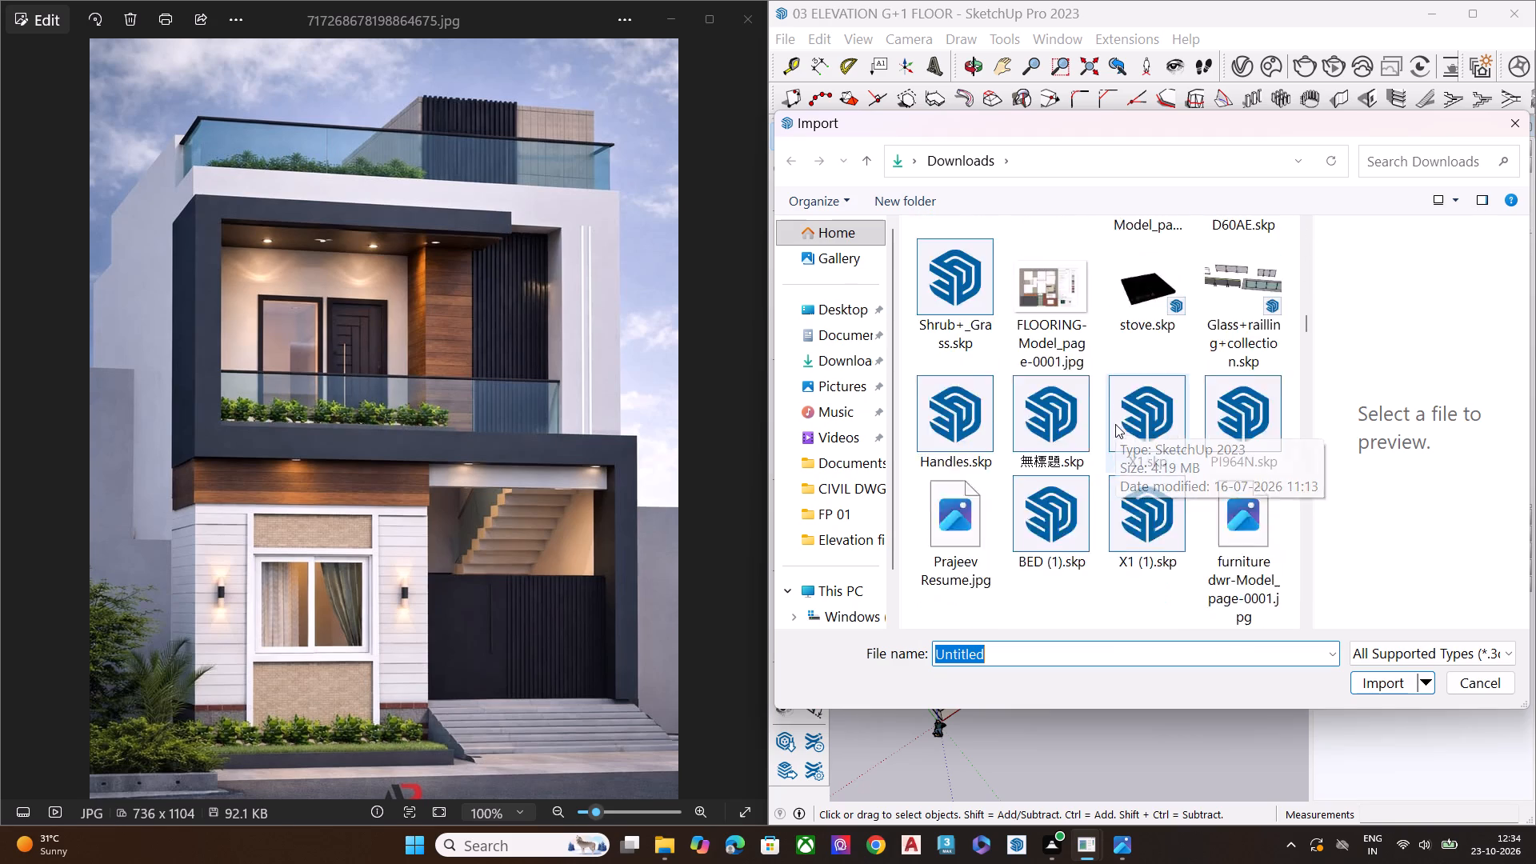
pyautogui.scroll(-5, 1115, 424)
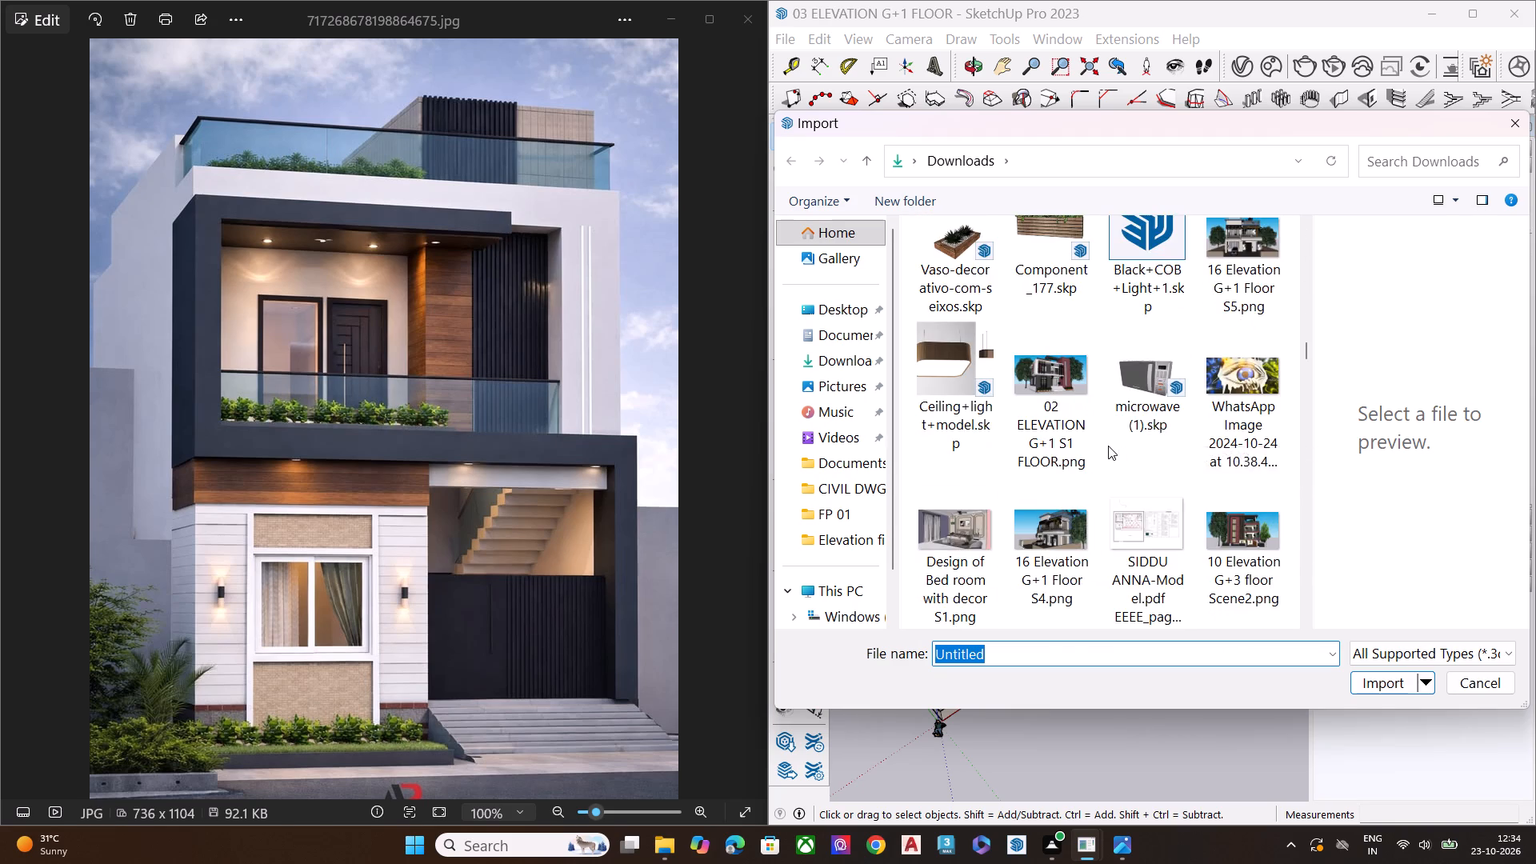
pyautogui.scroll(-6, 1105, 455)
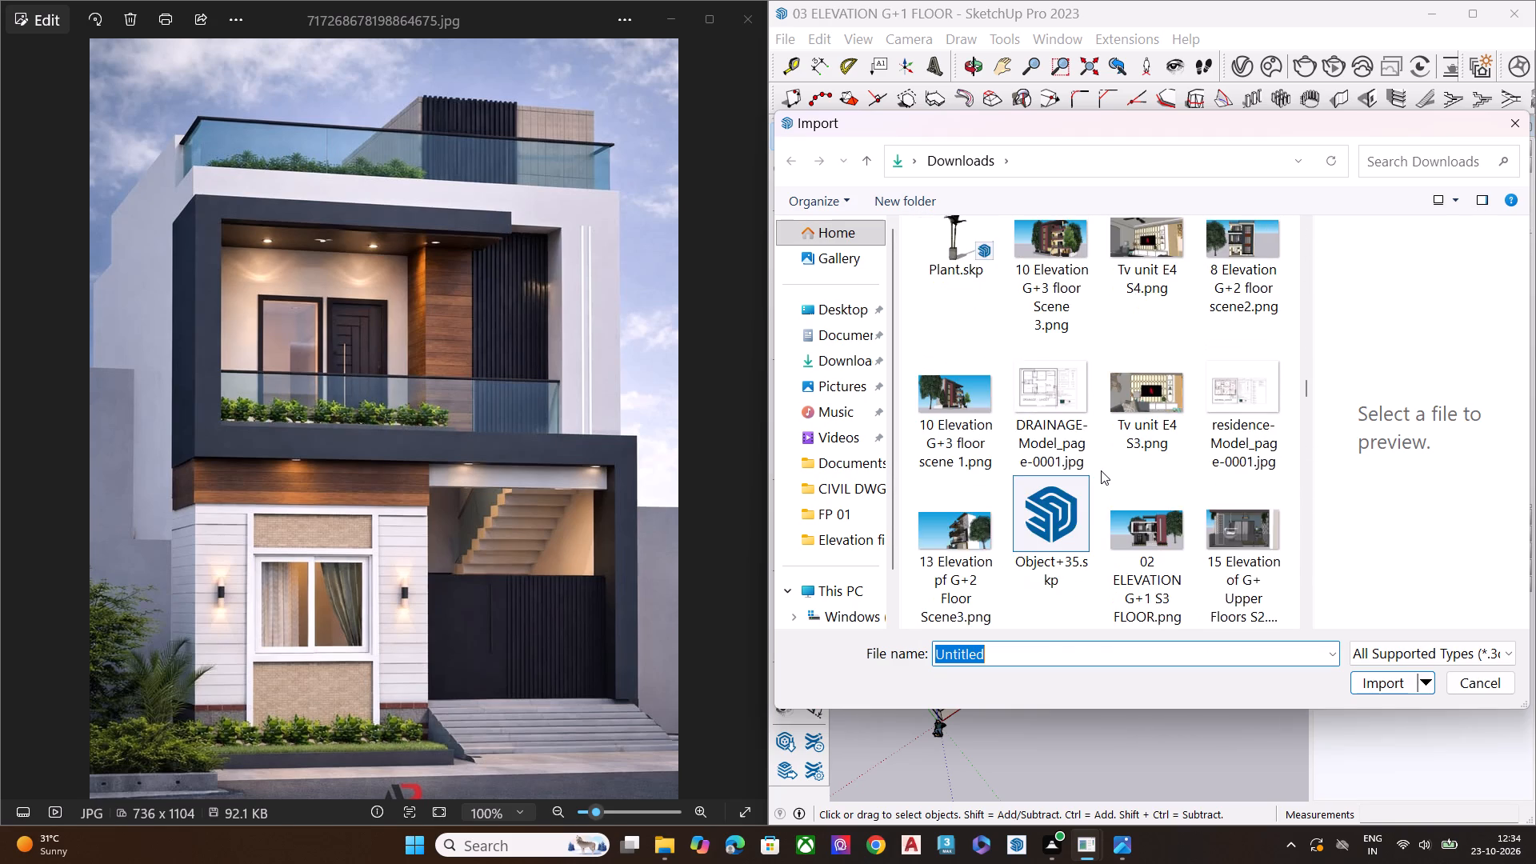
pyautogui.scroll(2, 1101, 470)
pyautogui.click(954, 413)
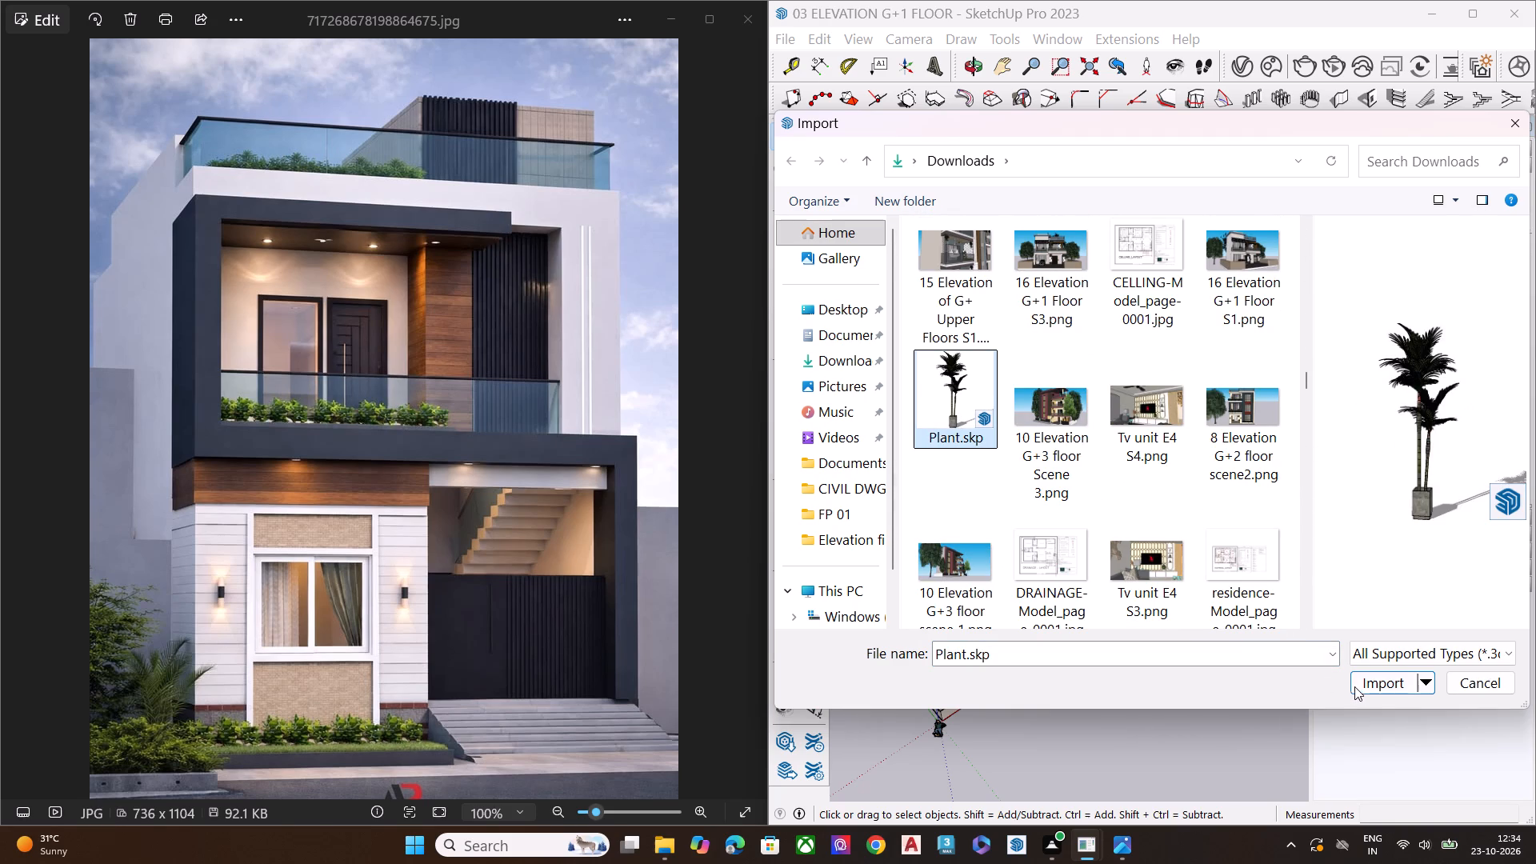
pyautogui.click(1358, 688)
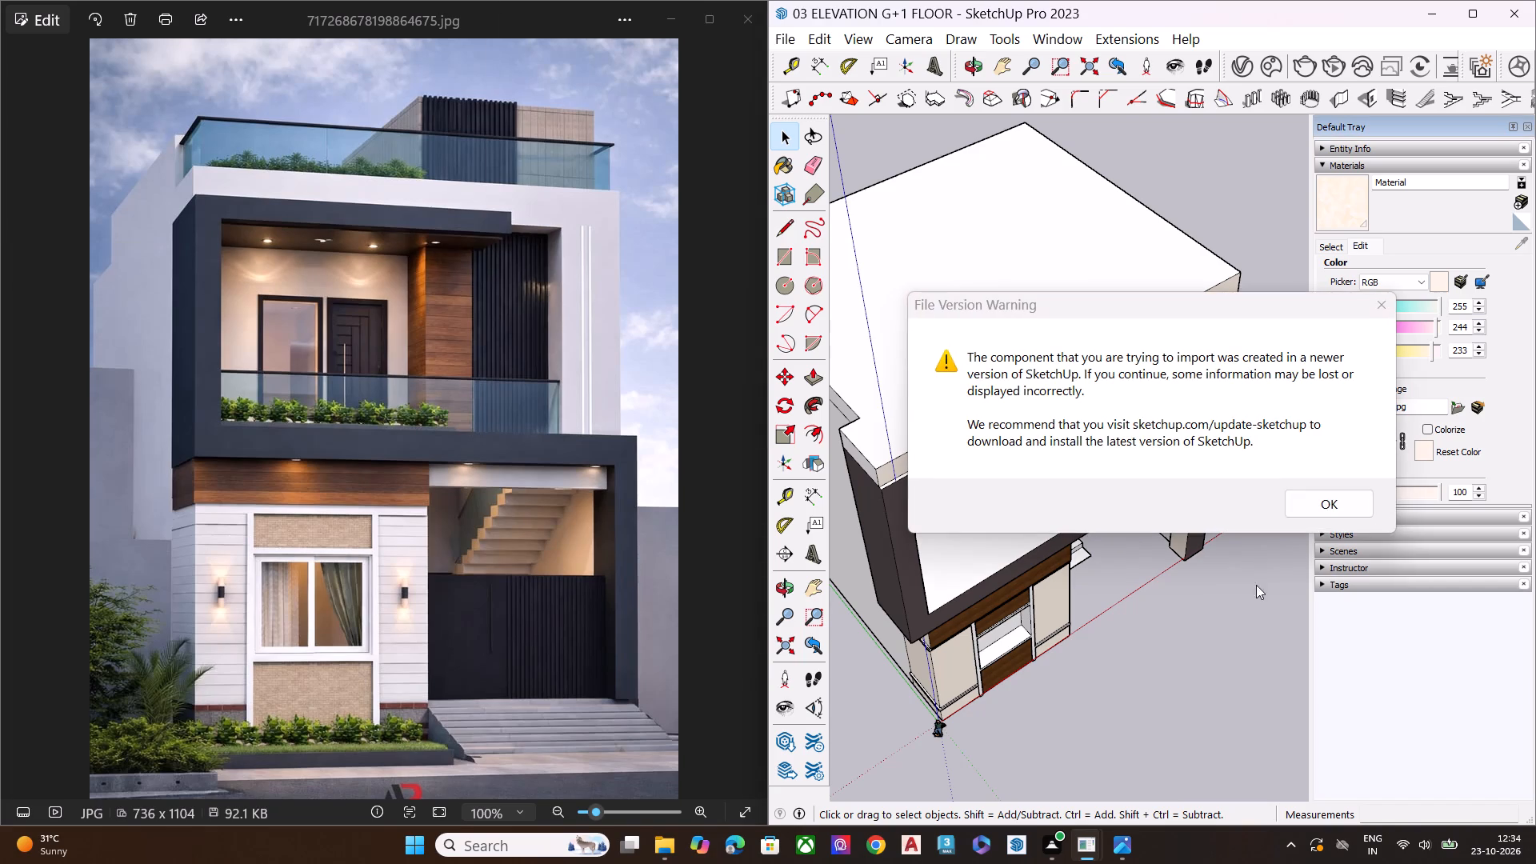
pyautogui.click(1337, 514)
# Place the imported palm plant on the ground floor under the balcony, beside the foot of the staircase.
pyautogui.scroll(-1, 1150, 630)
pyautogui.moveTo(1155, 631); pyautogui.dragTo(1179, 338, button='middle')
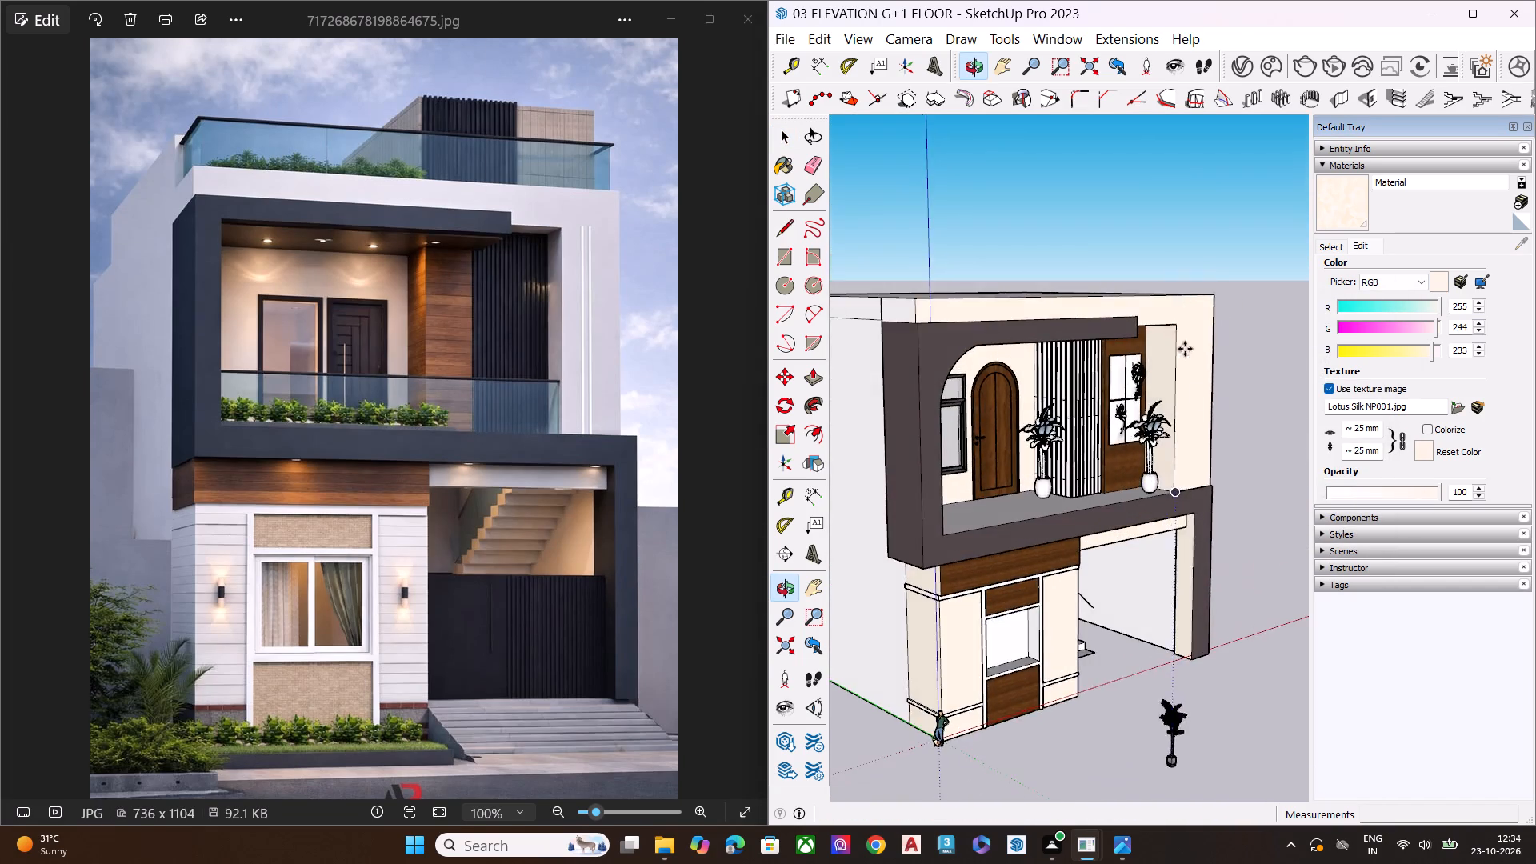
pyautogui.scroll(3, 1202, 552)
pyautogui.scroll(-6, 1198, 580)
pyautogui.scroll(3, 1190, 598)
pyautogui.scroll(2, 1121, 658)
pyautogui.scroll(-1, 1119, 662)
pyautogui.scroll(10, 1118, 662)
pyautogui.scroll(-1, 1062, 669)
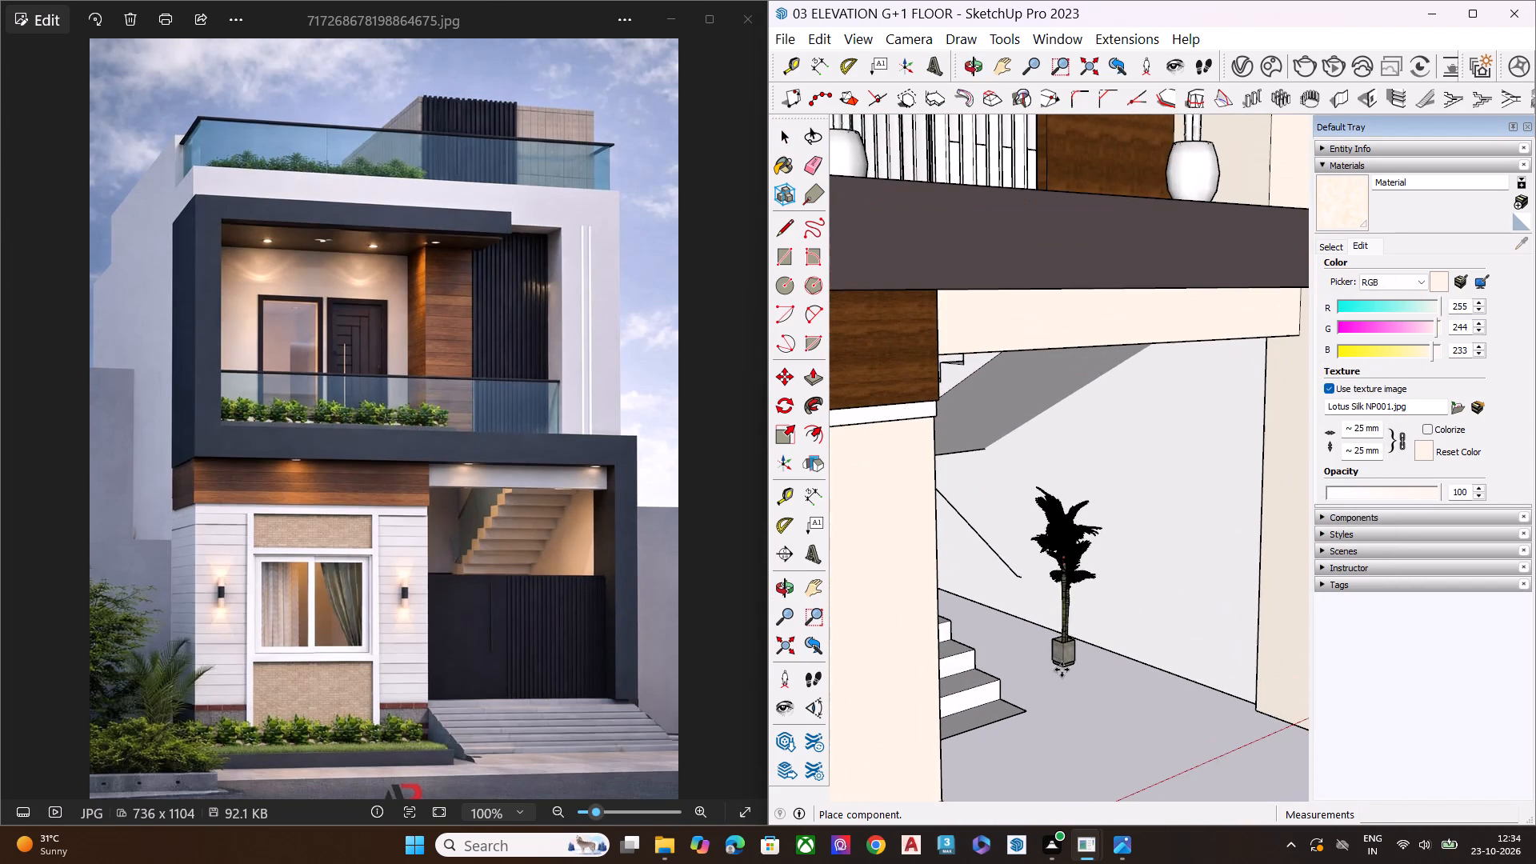
pyautogui.click(1035, 702)
# Scale the imported palm plant to about 1.17 along the red axis, widening it towards the staircase.
pyautogui.moveTo(1170, 666); pyautogui.dragTo(909, 682, button='middle')
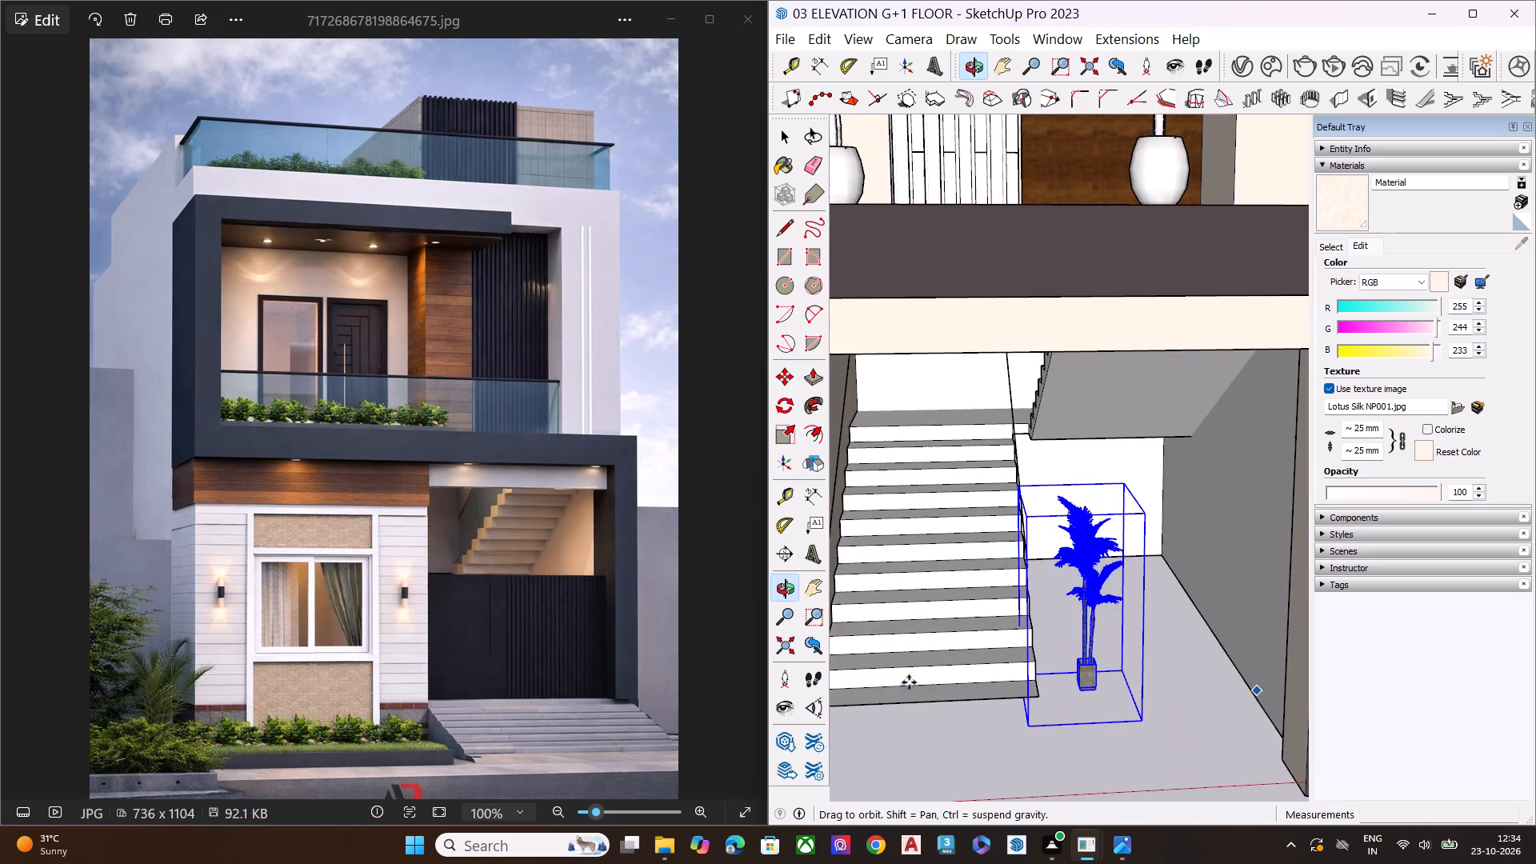
pyautogui.moveTo(909, 682); pyautogui.dragTo(901, 686, button='middle')
pyautogui.scroll(7, 1110, 698)
pyautogui.press('s')
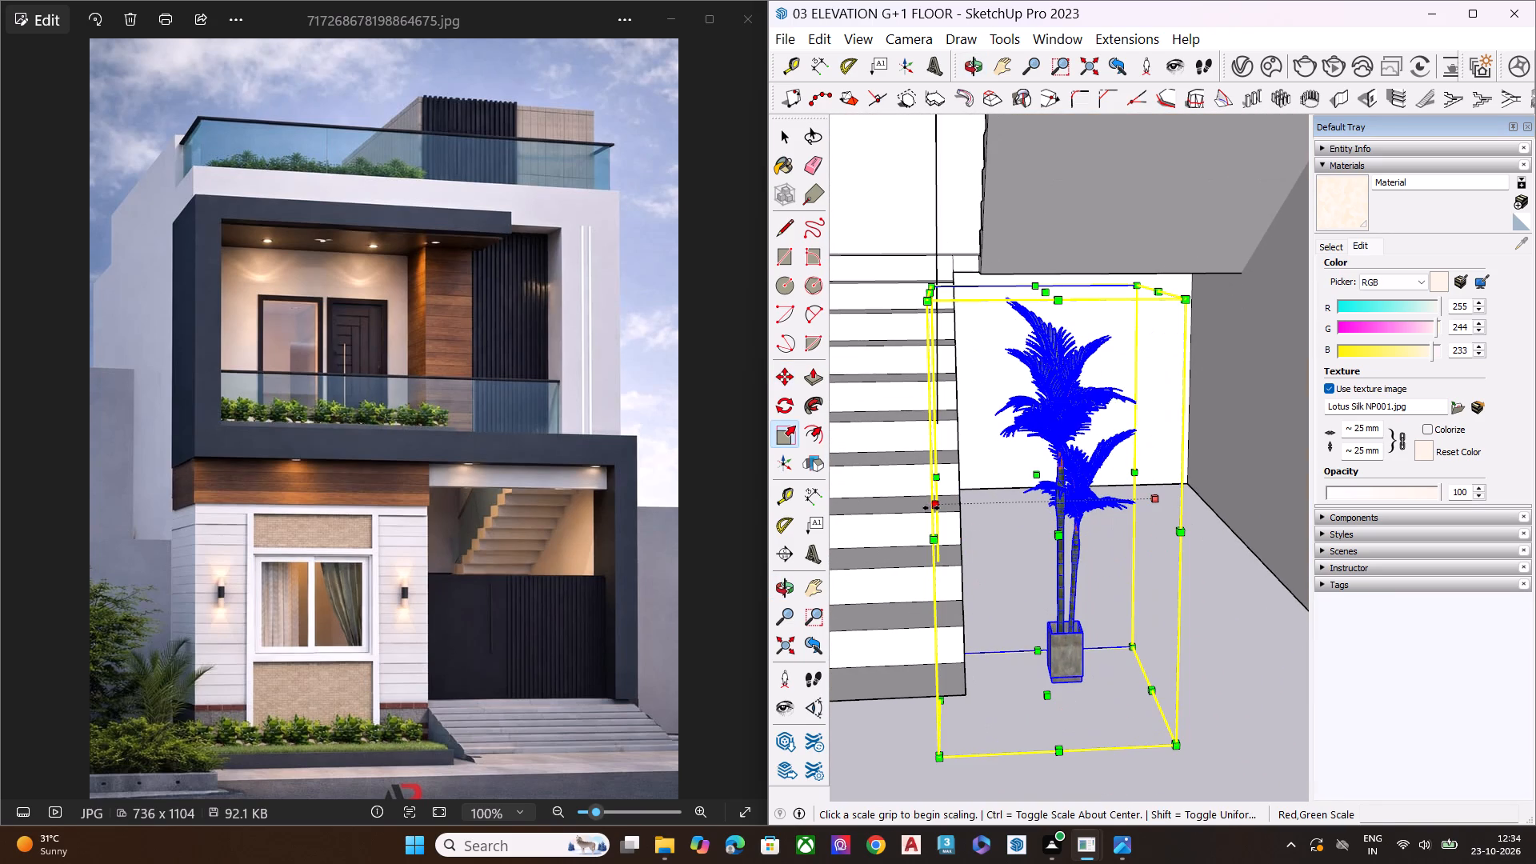
pyautogui.moveTo(931, 508); pyautogui.dragTo(898, 505)
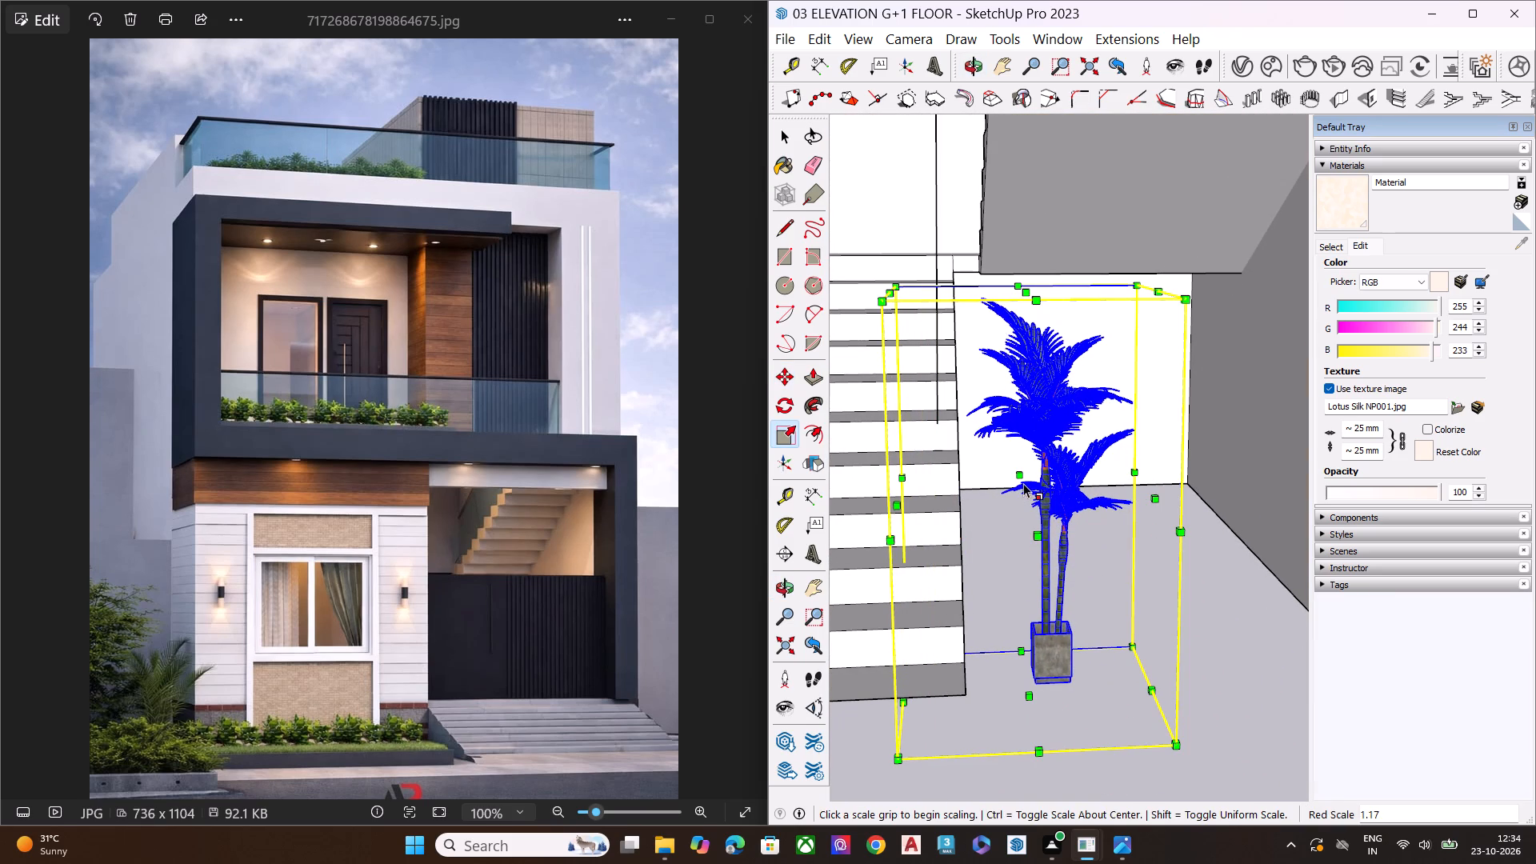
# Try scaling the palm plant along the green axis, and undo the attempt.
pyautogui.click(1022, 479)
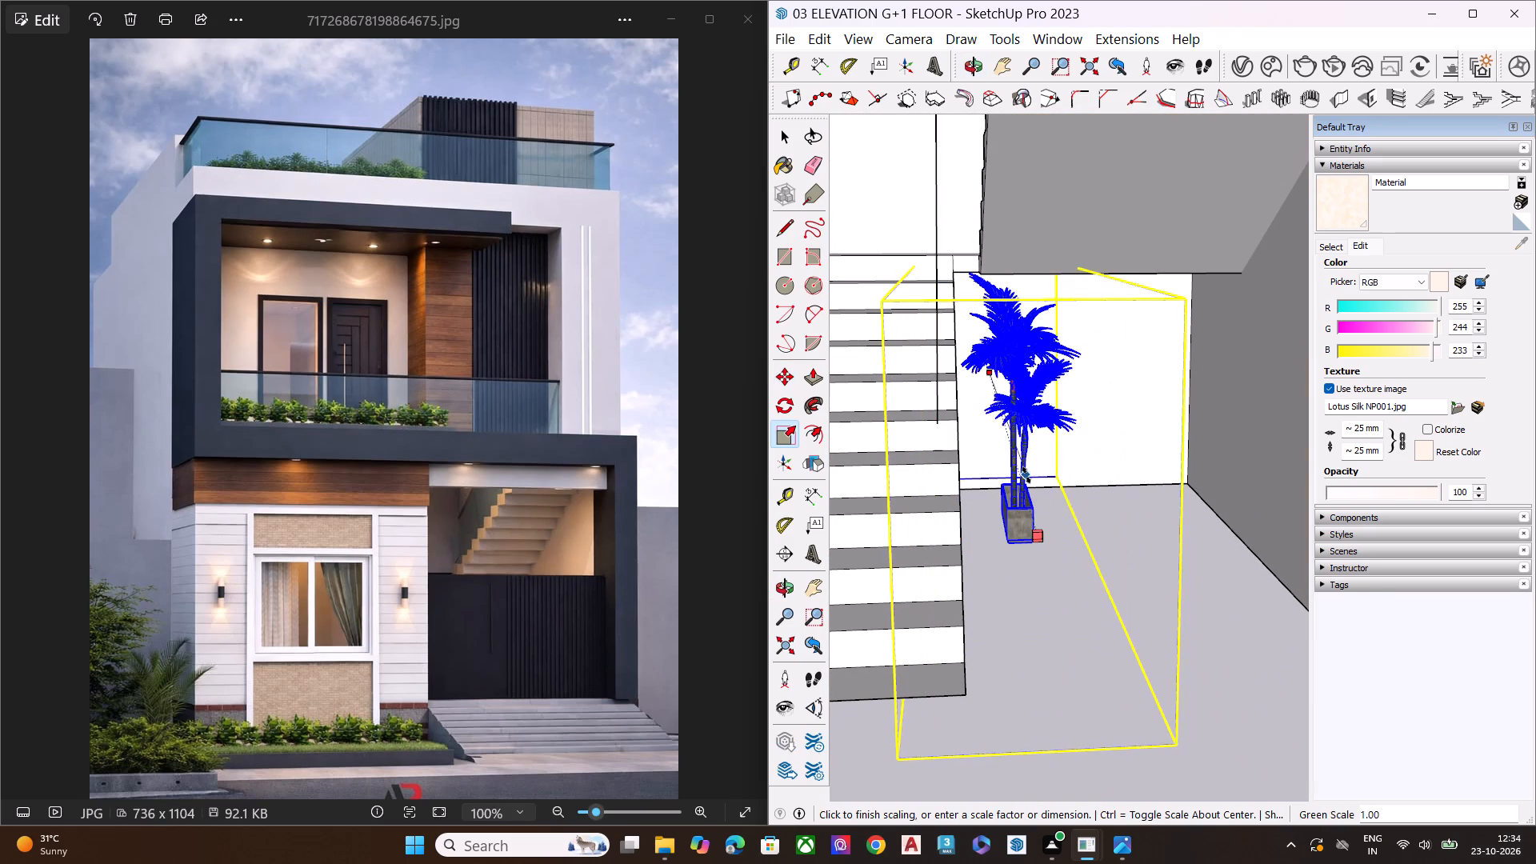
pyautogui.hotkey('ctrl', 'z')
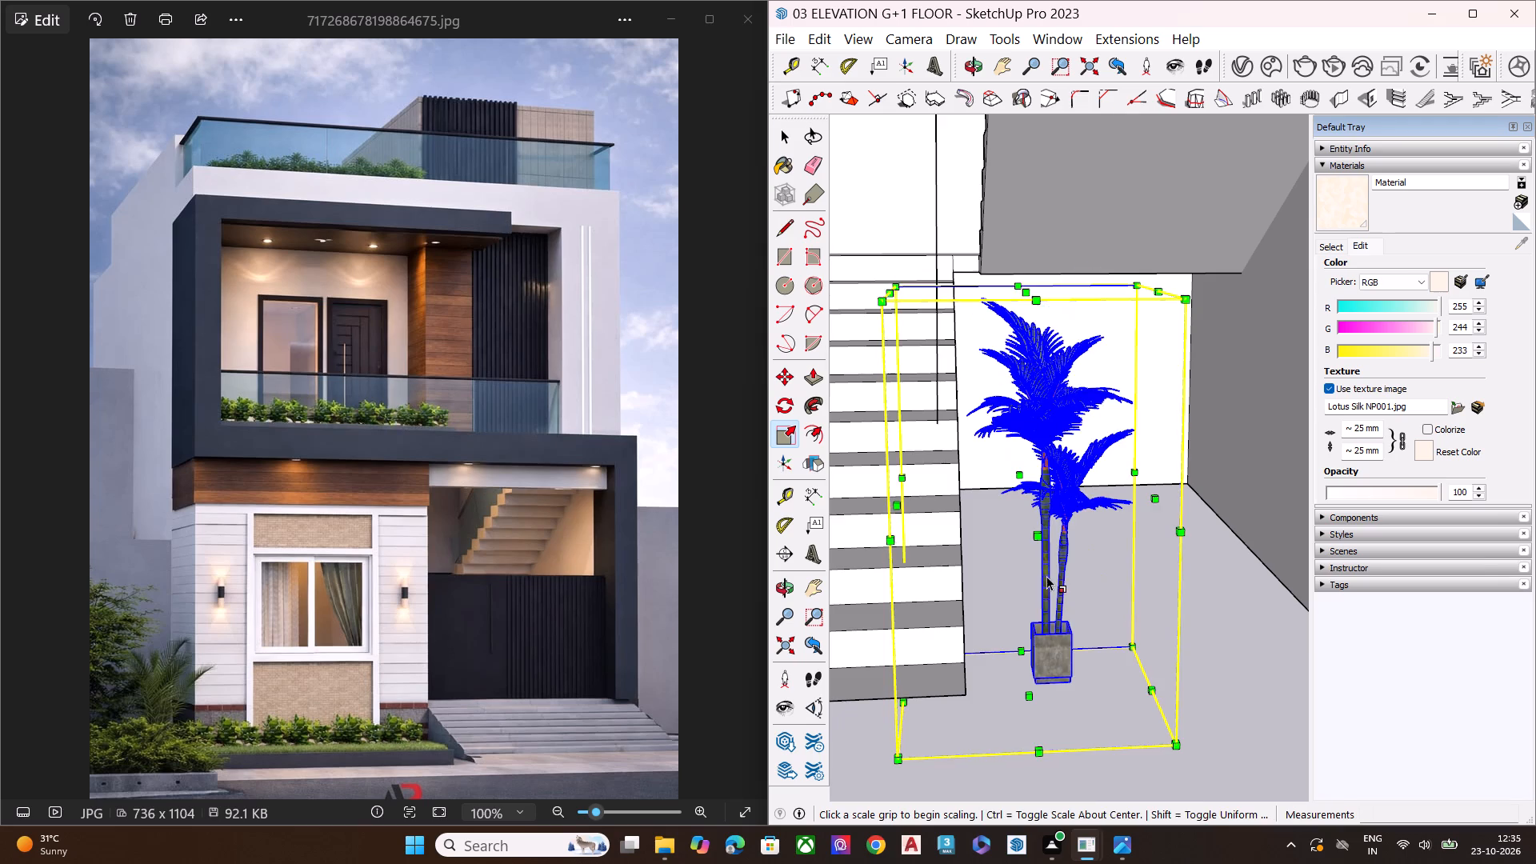
# Move the palm plant about 3' 9" towards the staircase so its pot stands over the bottom step.
pyautogui.scroll(-5, 1034, 564)
pyautogui.moveTo(1053, 648); pyautogui.dragTo(1082, 863, button='middle')
pyautogui.scroll(4, 1106, 766)
pyautogui.scroll(-1, 1109, 650)
pyautogui.scroll(5, 1109, 647)
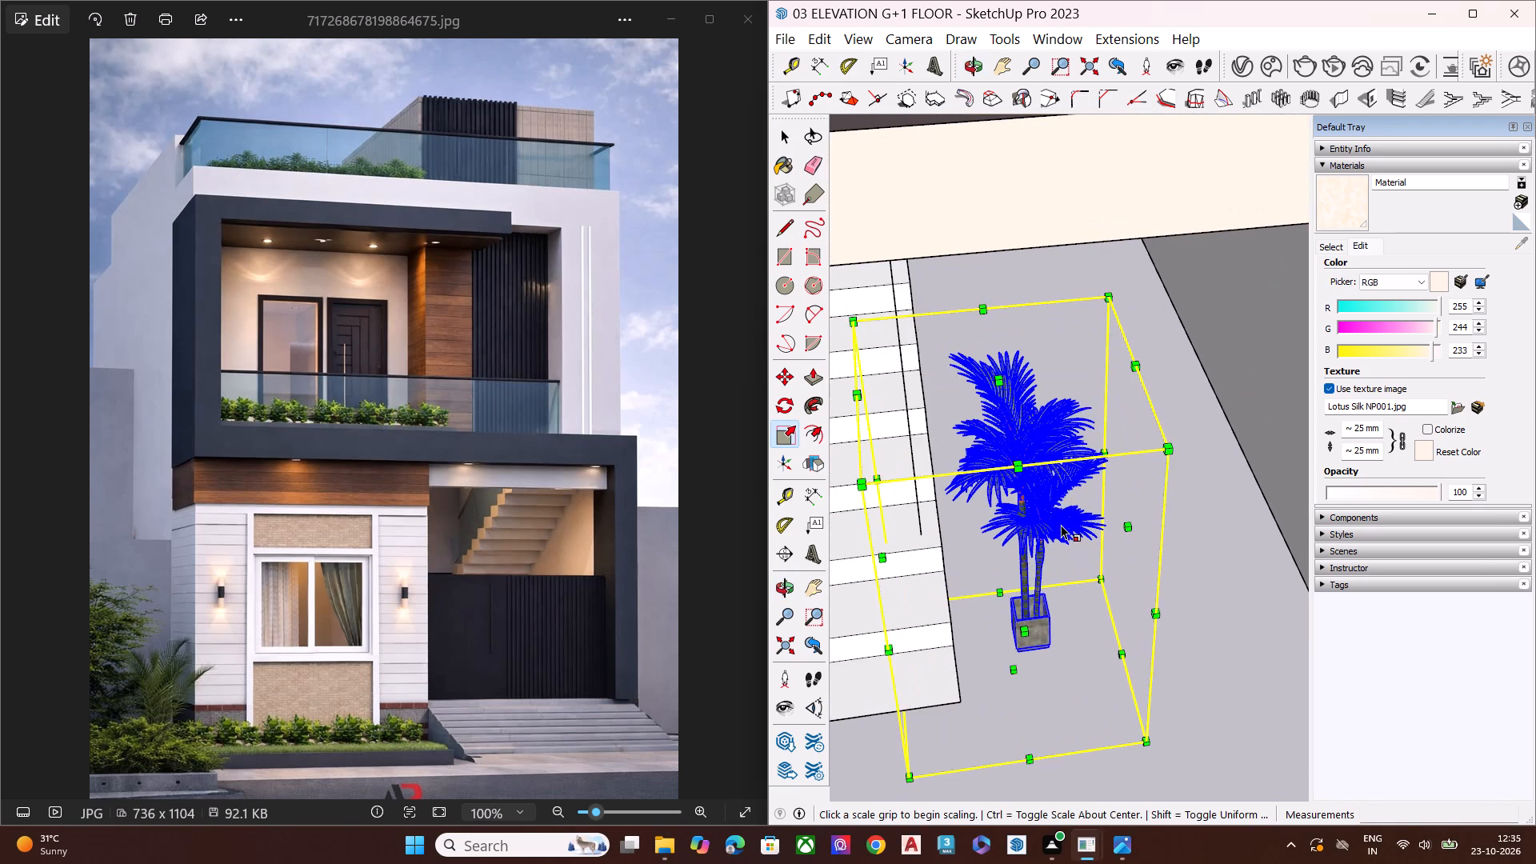
pyautogui.scroll(2, 1061, 525)
pyautogui.scroll(-1, 1061, 525)
pyautogui.scroll(1, 1061, 525)
pyautogui.moveTo(1036, 567); pyautogui.dragTo(1026, 377, button='middle')
pyautogui.moveTo(1050, 534); pyautogui.dragTo(1068, 602, button='middle')
pyautogui.press('m')
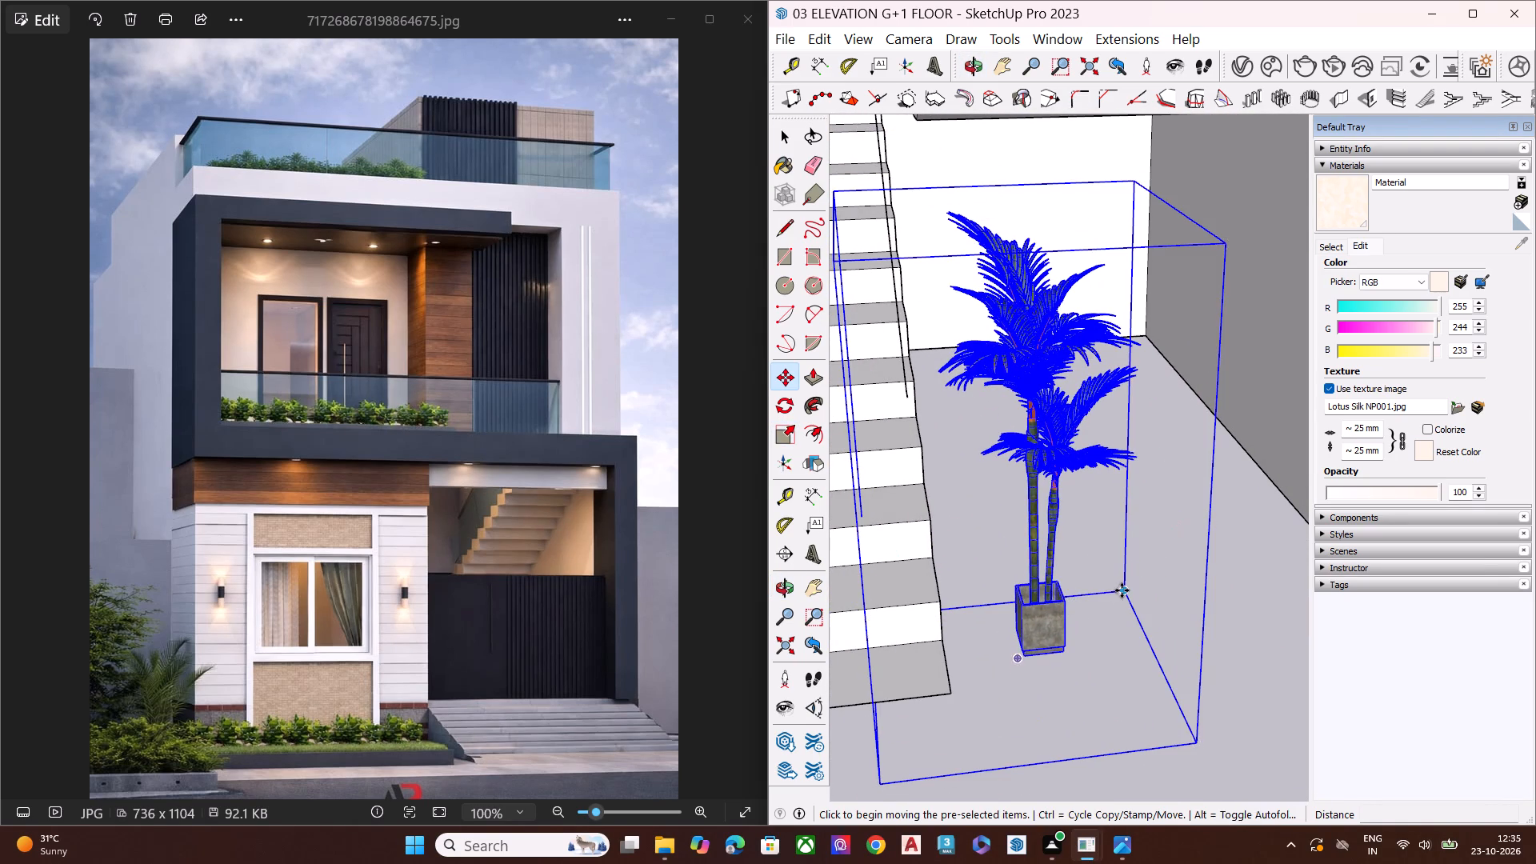
pyautogui.click(1122, 590)
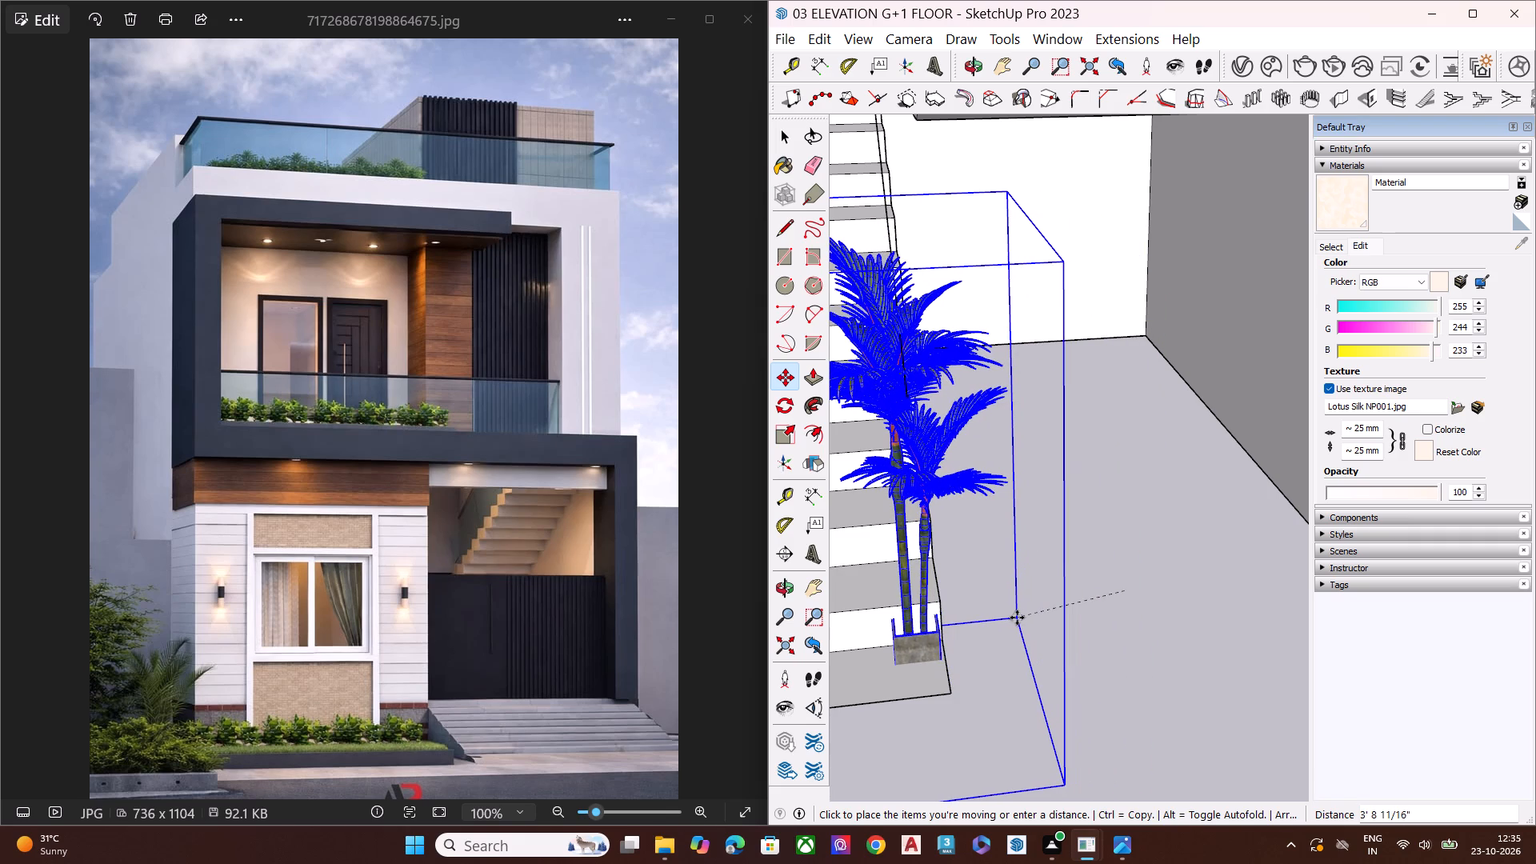
pyautogui.click(1017, 618)
# Raise the palm plant about 1' so the base of its pot rests on top of the bottom step.
pyautogui.scroll(-5, 979, 558)
pyautogui.moveTo(962, 611); pyautogui.dragTo(973, 418, button='middle')
pyautogui.scroll(5, 978, 518)
pyautogui.scroll(-2, 955, 538)
pyautogui.scroll(4, 950, 539)
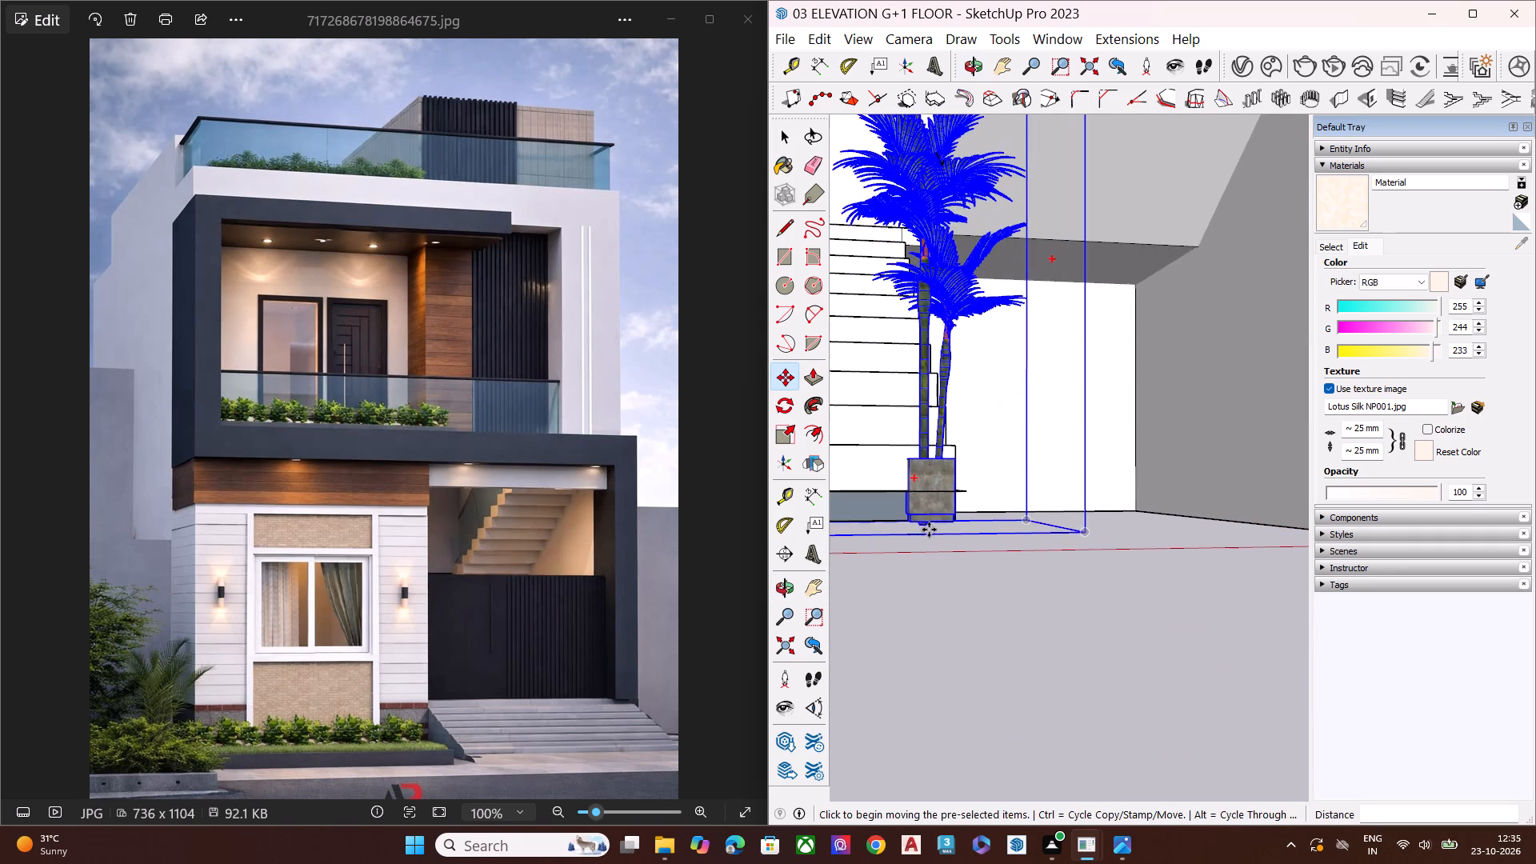
pyautogui.scroll(11, 929, 530)
pyautogui.scroll(-1, 909, 522)
pyautogui.scroll(3, 909, 522)
pyautogui.click(904, 532)
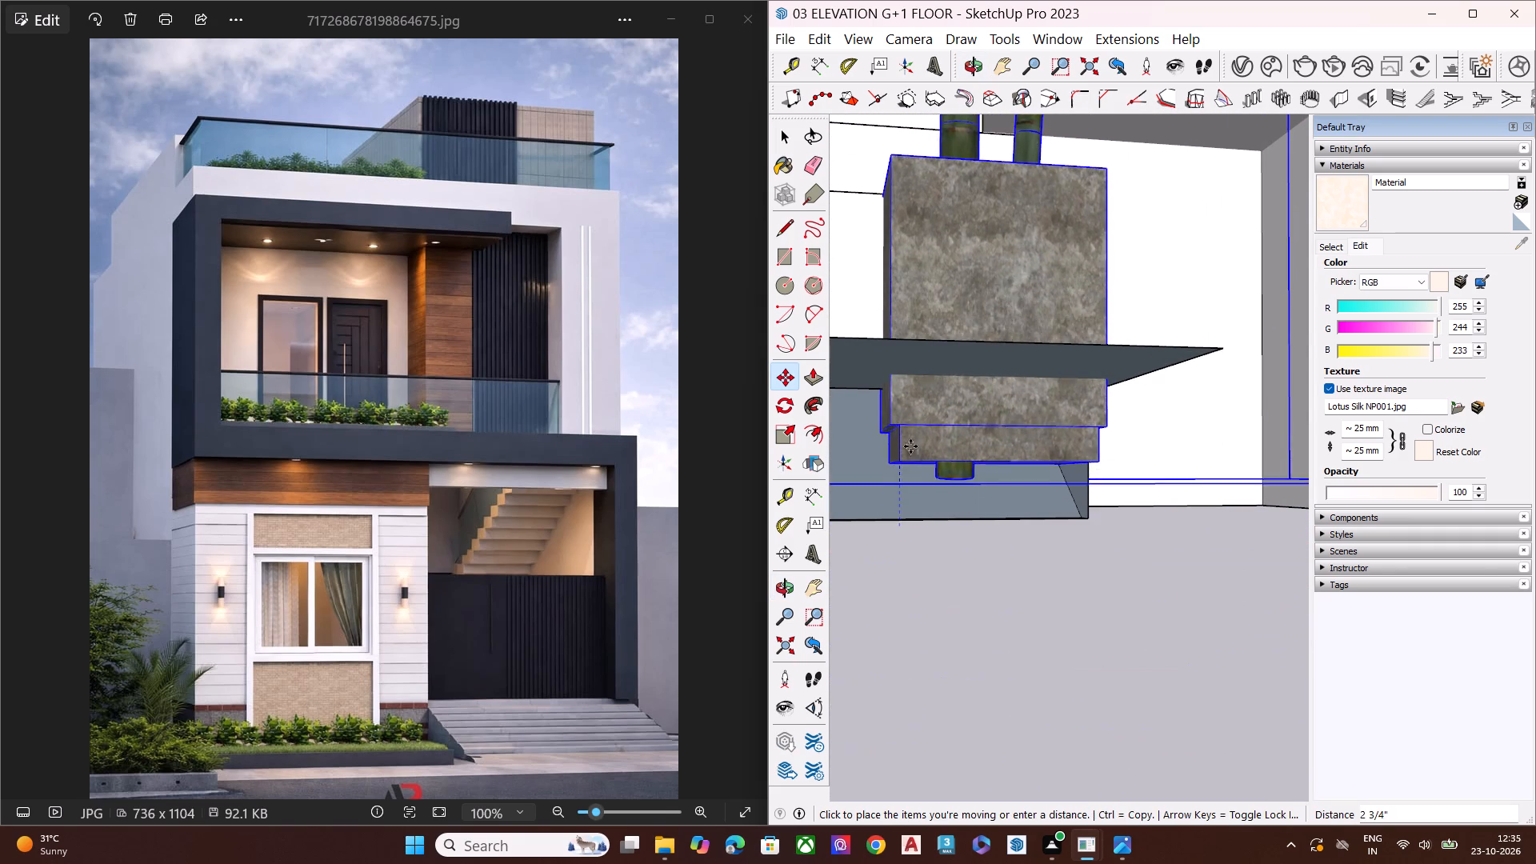
pyautogui.click(907, 346)
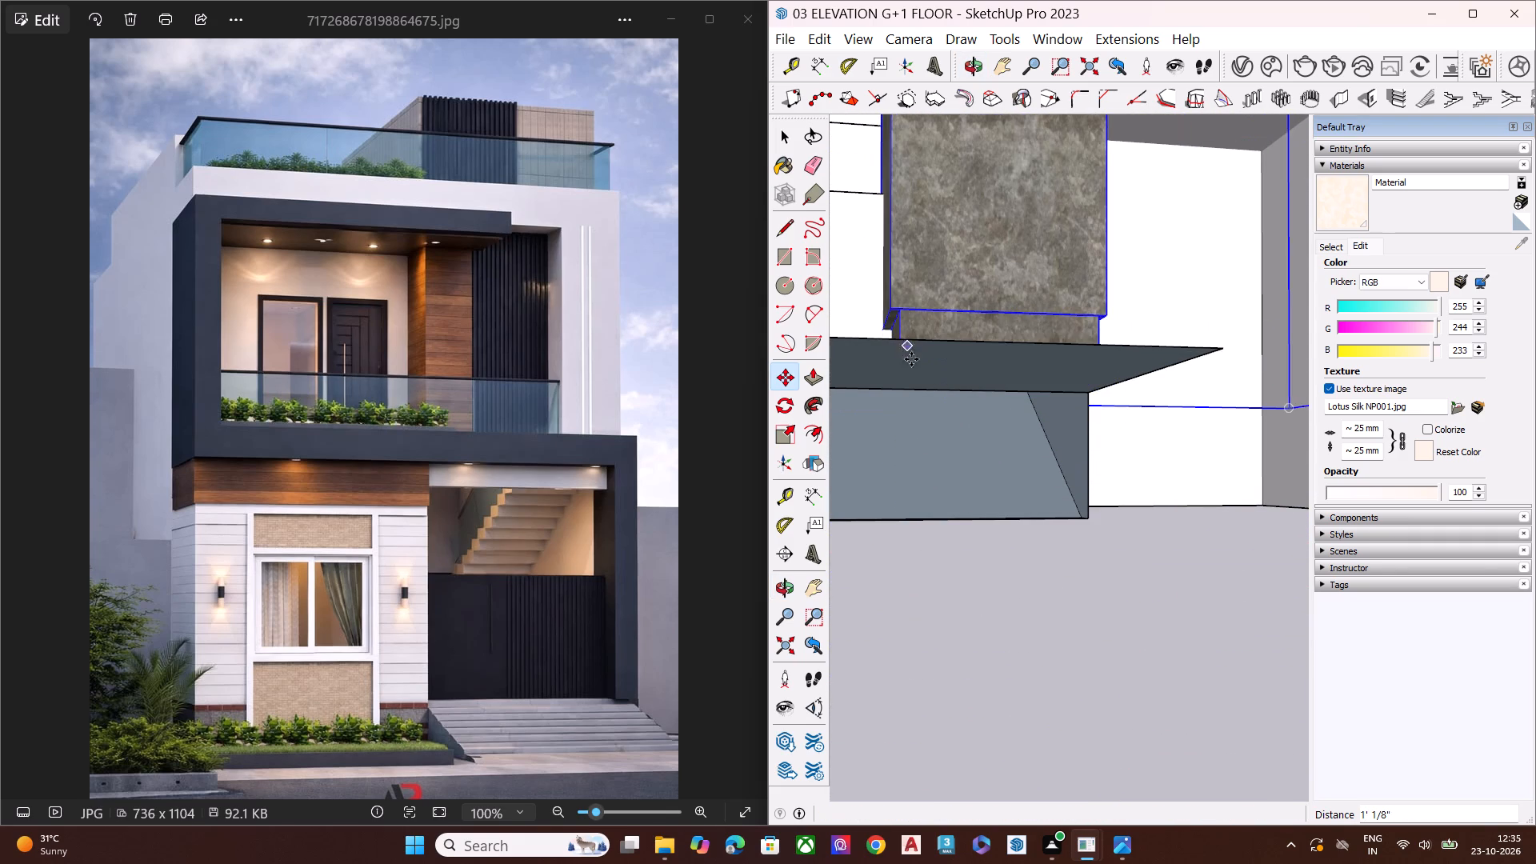
# Shift the palm plant slightly away from the riser behind it so the whole pot stands clear on the bottom step.
pyautogui.scroll(1, 921, 362)
pyautogui.moveTo(921, 362); pyautogui.dragTo(925, 567, button='middle')
pyautogui.moveTo(935, 446); pyautogui.dragTo(958, 366, button='middle')
pyautogui.scroll(-3, 973, 502)
pyautogui.scroll(2, 975, 505)
pyautogui.scroll(-4, 981, 508)
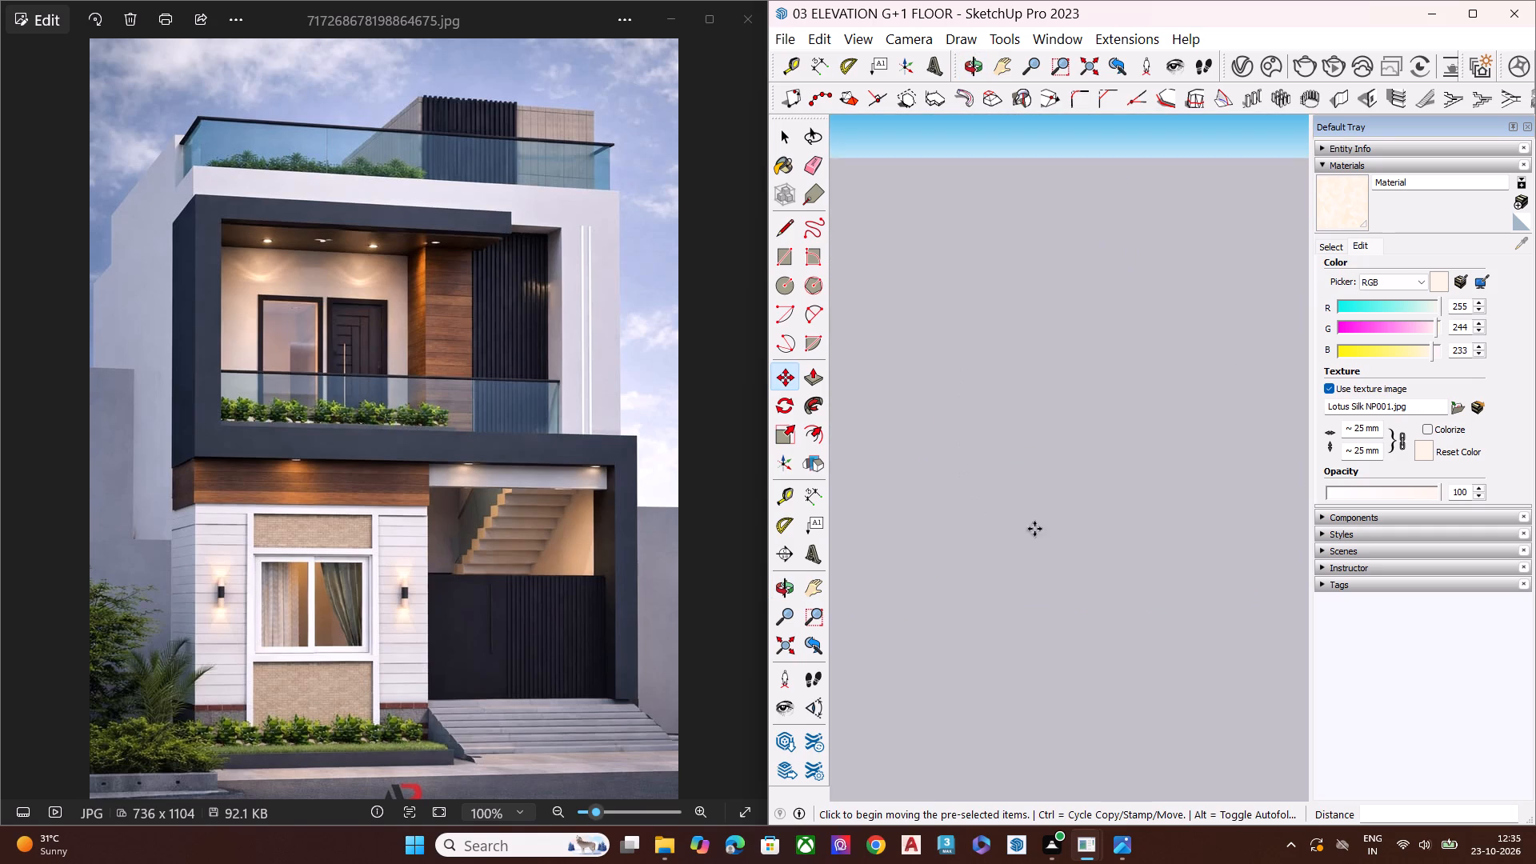
pyautogui.scroll(-8, 1034, 529)
pyautogui.scroll(4, 1075, 488)
pyautogui.scroll(-4, 1093, 446)
pyautogui.click(776, 654)
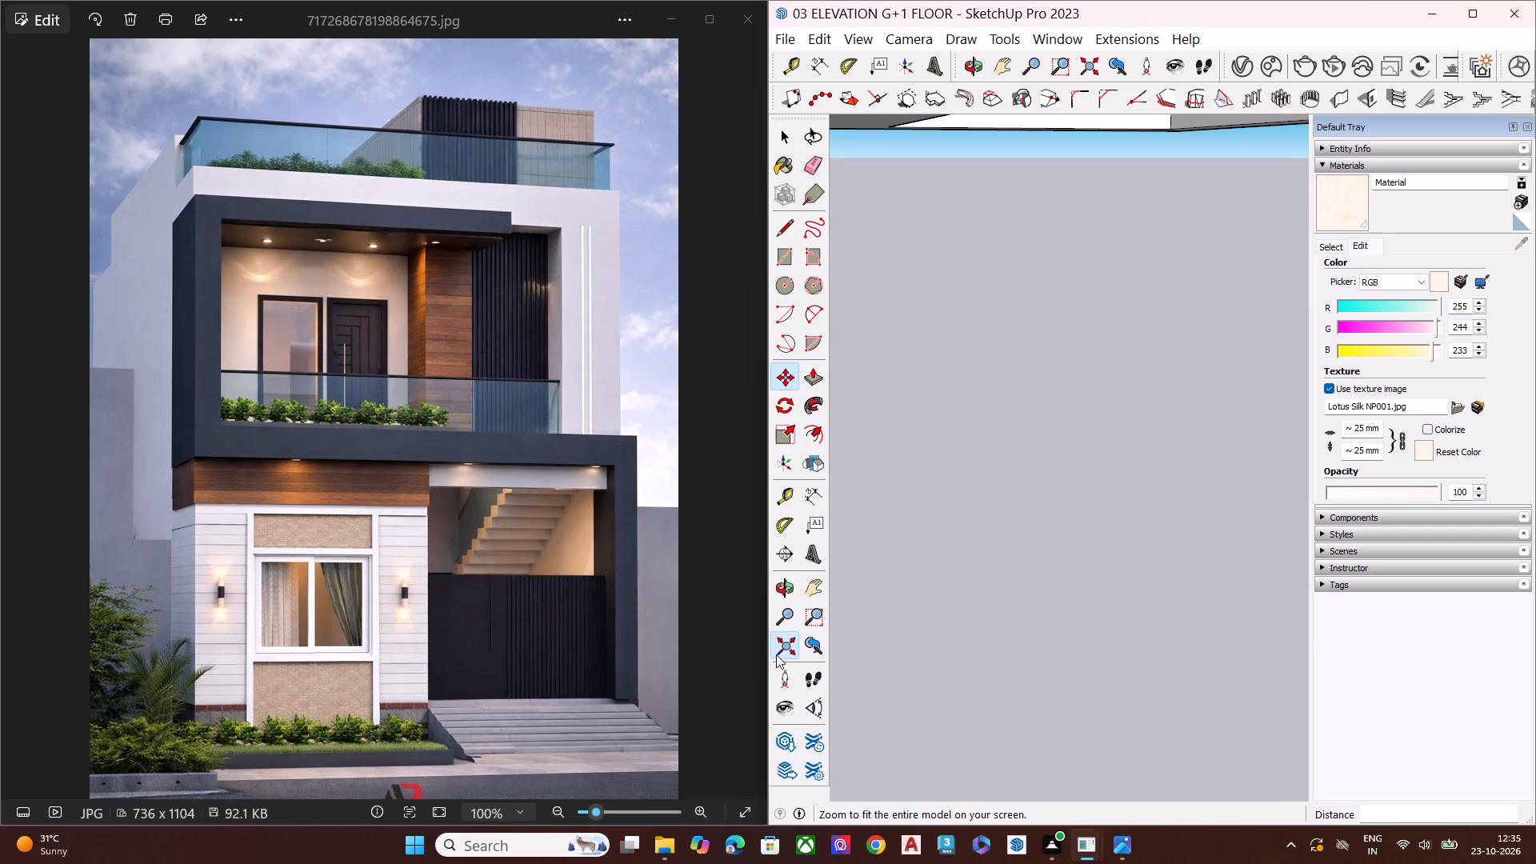
pyautogui.scroll(-2, 967, 530)
pyautogui.scroll(1, 970, 534)
pyautogui.scroll(-2, 973, 538)
pyautogui.moveTo(1113, 456); pyautogui.dragTo(1113, 439, button='middle')
pyautogui.scroll(9, 1113, 434)
pyautogui.scroll(4, 1064, 625)
pyautogui.scroll(-4, 1058, 617)
pyautogui.scroll(7, 1058, 615)
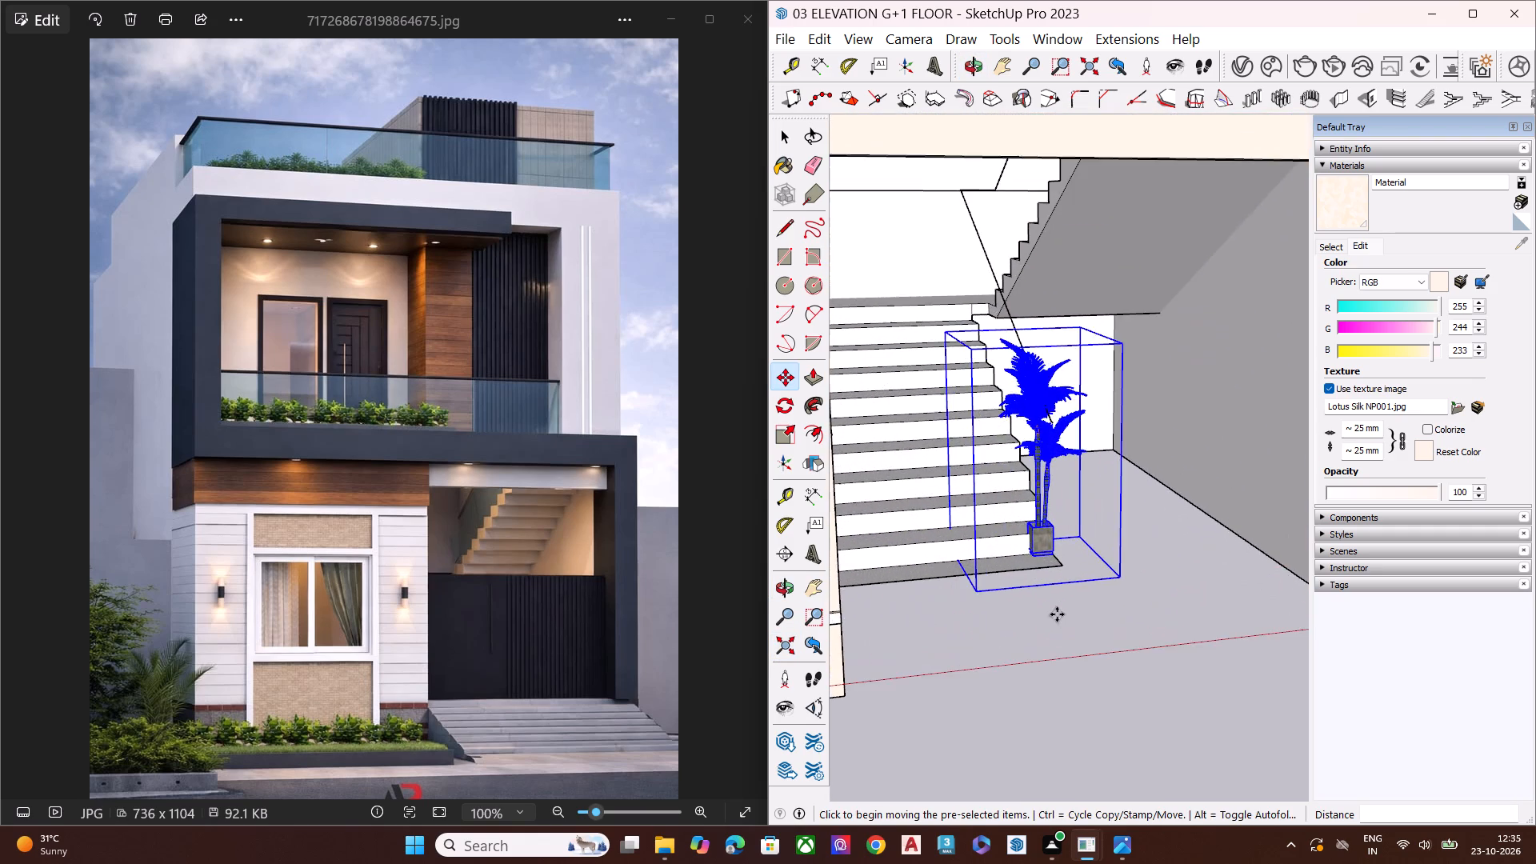
pyautogui.scroll(8, 1041, 581)
pyautogui.moveTo(1039, 577); pyautogui.dragTo(984, 564, button='middle')
pyautogui.scroll(-1, 1040, 527)
pyautogui.scroll(13, 1055, 516)
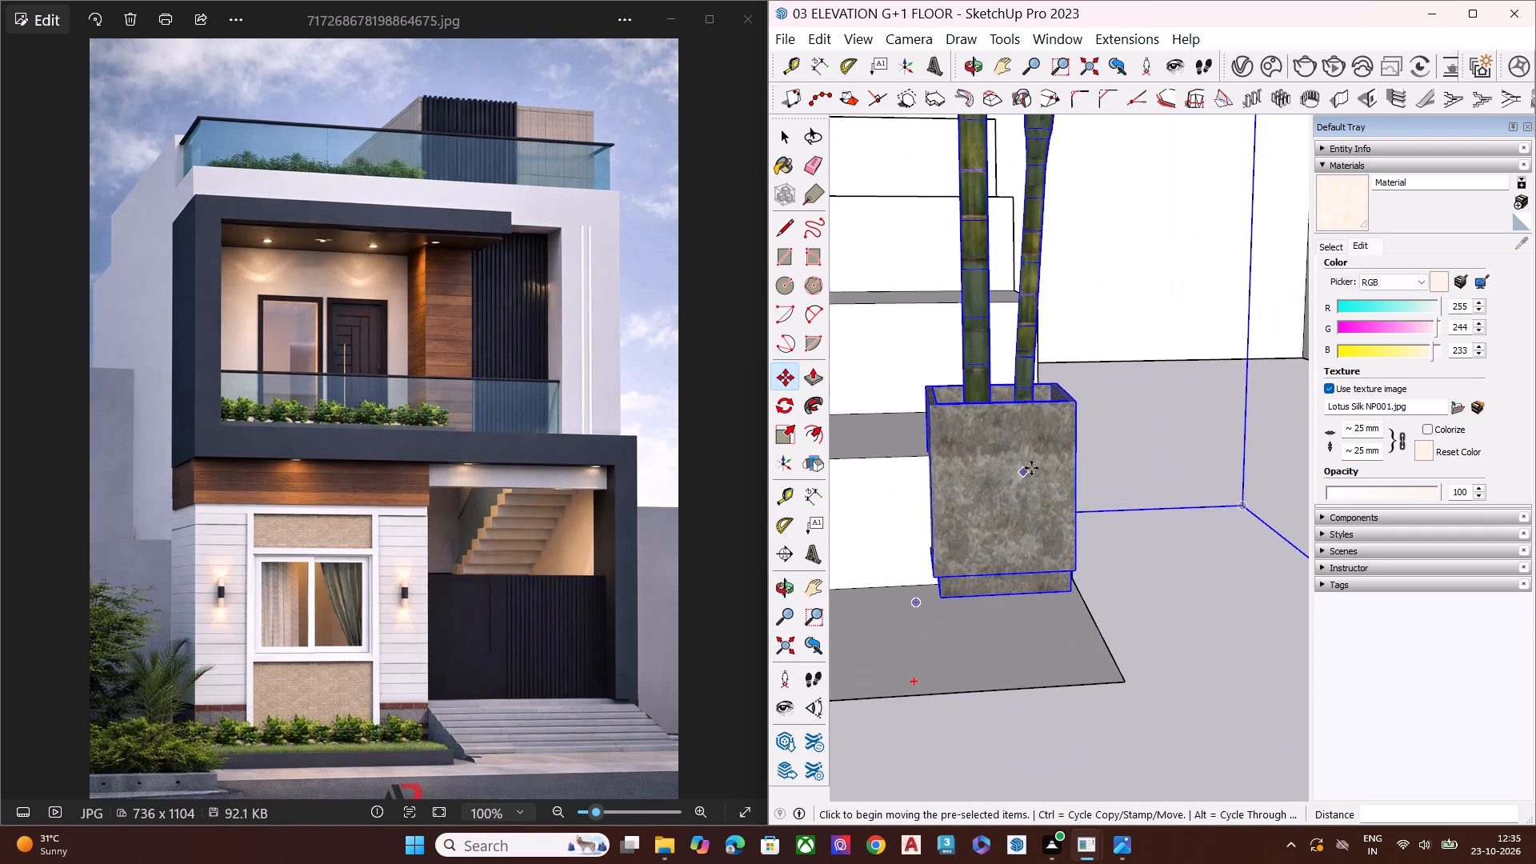
pyautogui.scroll(1, 1030, 466)
pyautogui.moveTo(1018, 462); pyautogui.dragTo(996, 482, button='middle')
pyautogui.scroll(10, 945, 490)
pyautogui.moveTo(1104, 463); pyautogui.dragTo(1467, 594, button='middle')
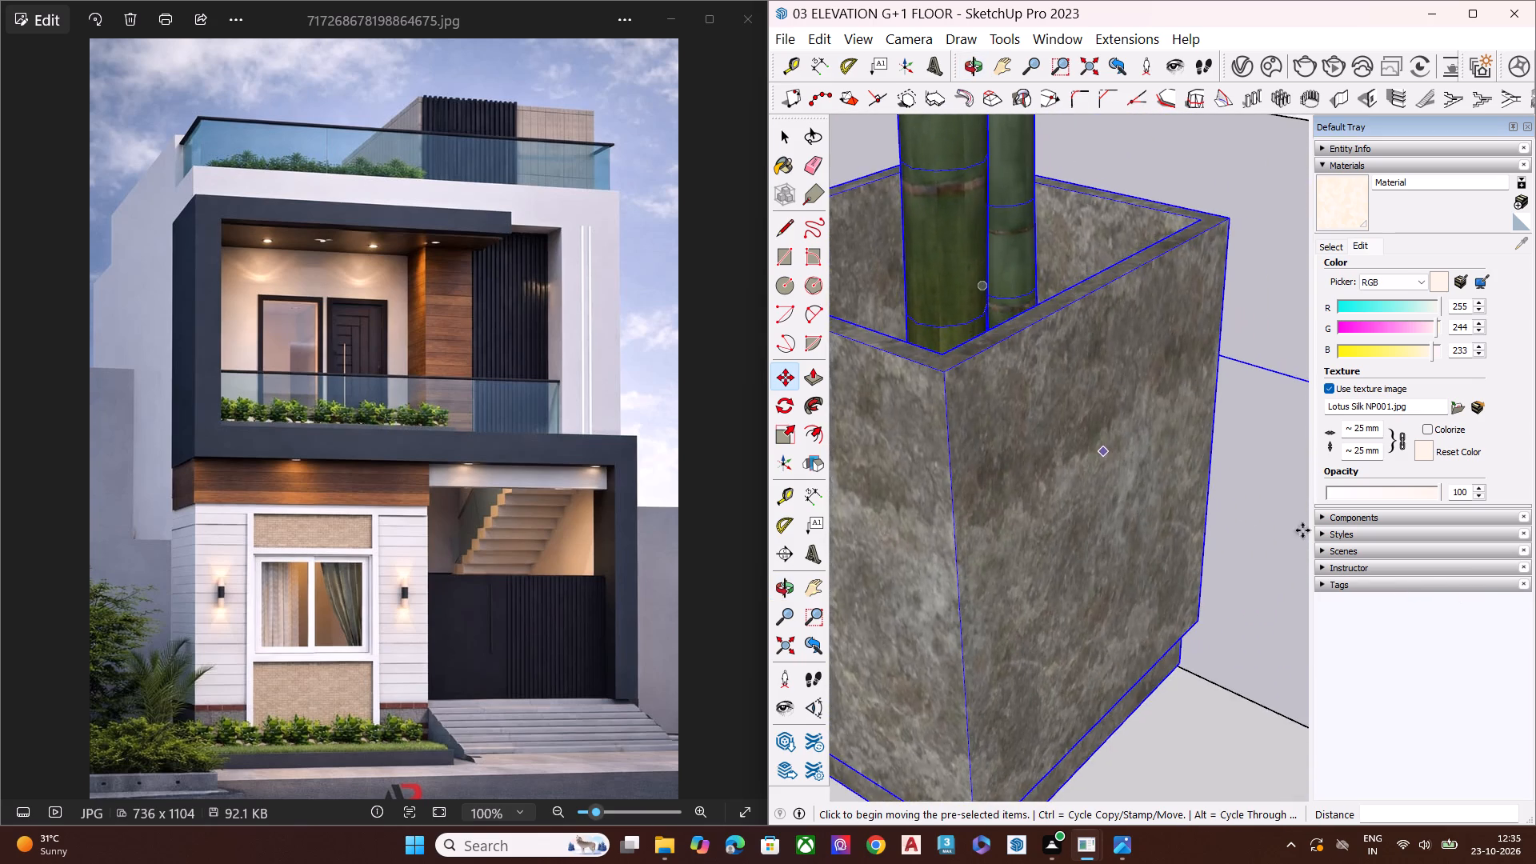
pyautogui.scroll(-6, 1169, 506)
pyautogui.click(875, 470)
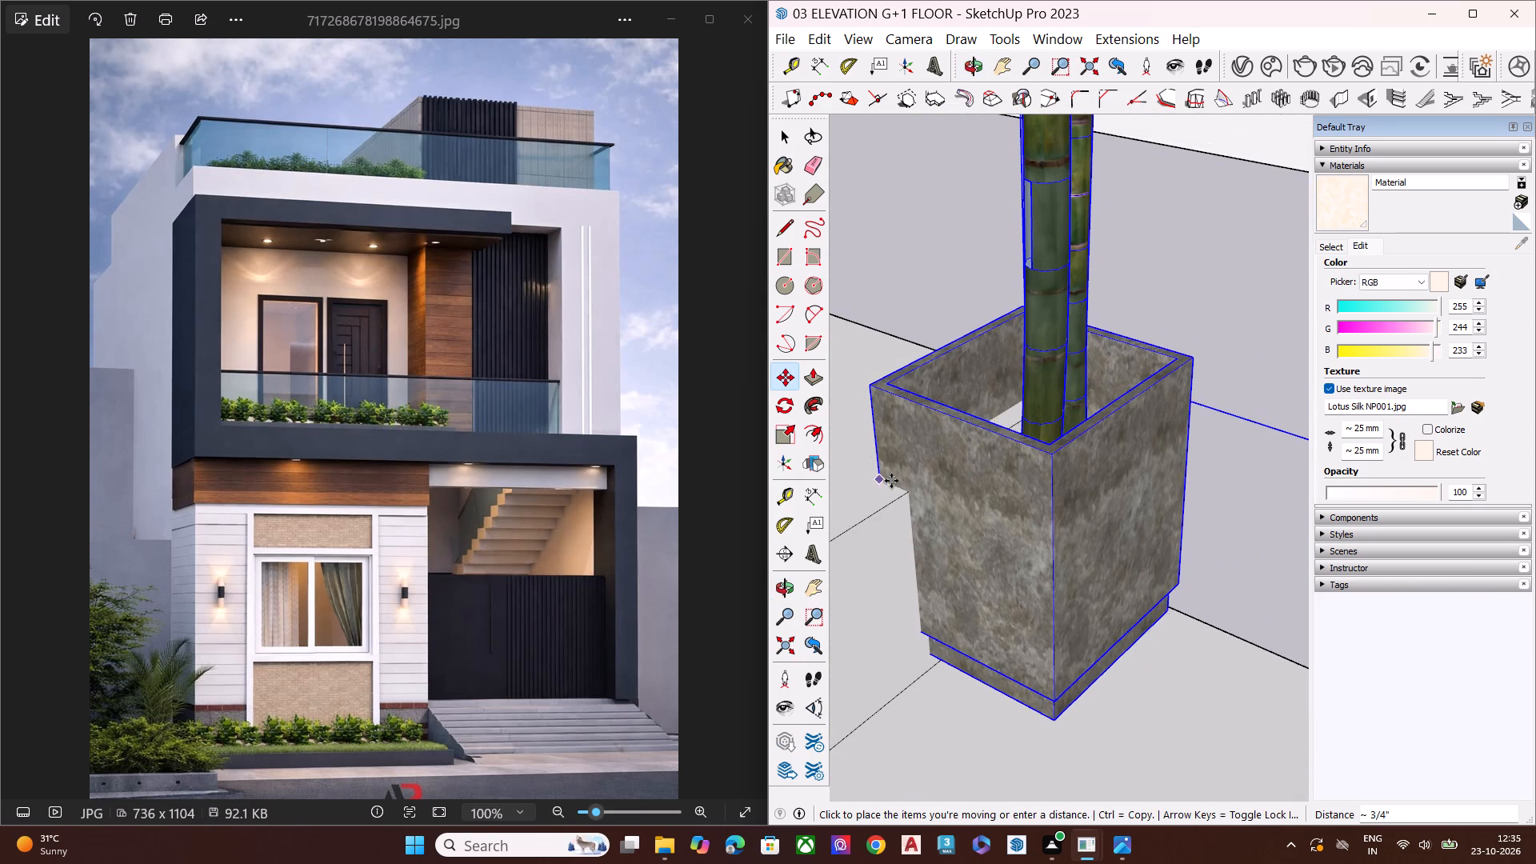
pyautogui.click(909, 493)
pyautogui.moveTo(1008, 555); pyautogui.dragTo(962, 456, button='middle')
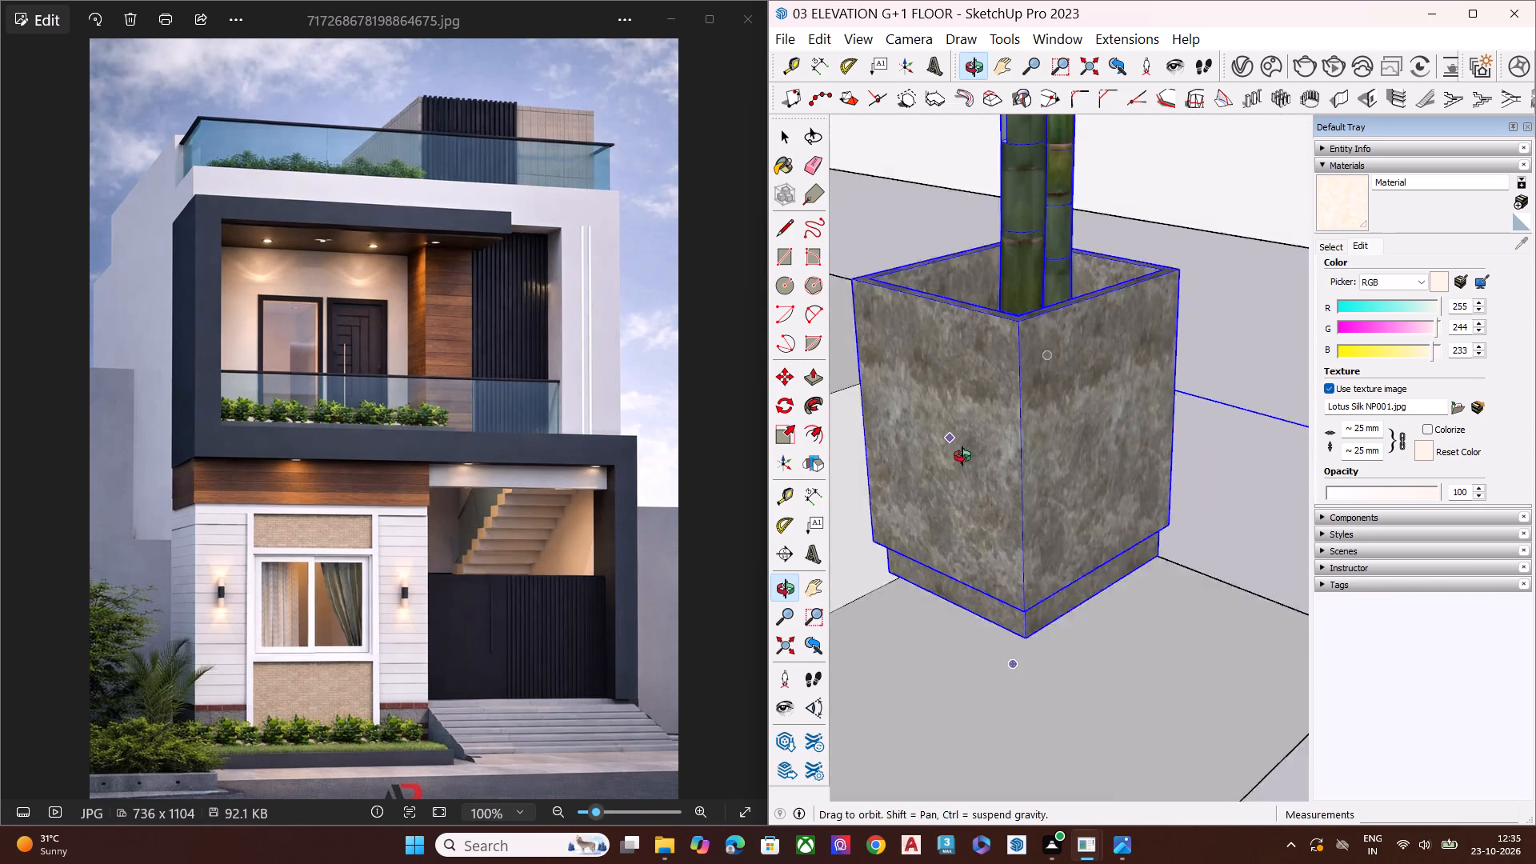
pyautogui.moveTo(962, 456); pyautogui.dragTo(940, 334, button='middle')
pyautogui.moveTo(952, 385); pyautogui.dragTo(946, 445, button='middle')
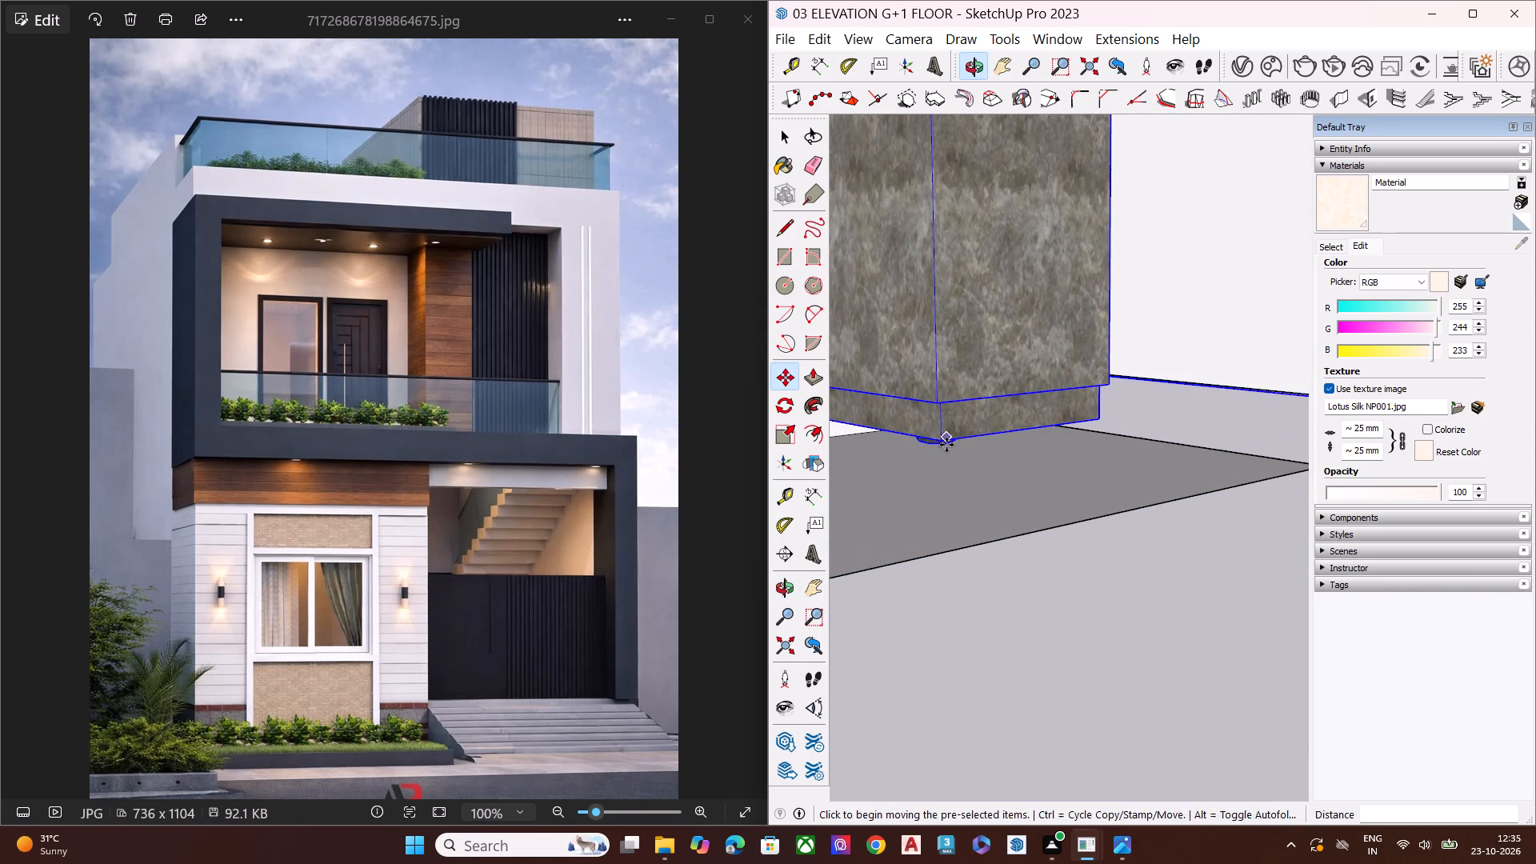
pyautogui.press('space')
pyautogui.click(1215, 425)
# Examine the palm plant's position on the bottom step and within the full front elevation.
pyautogui.scroll(-10, 1068, 448)
pyautogui.scroll(1, 1114, 567)
pyautogui.moveTo(1113, 567); pyautogui.dragTo(922, 562, button='middle')
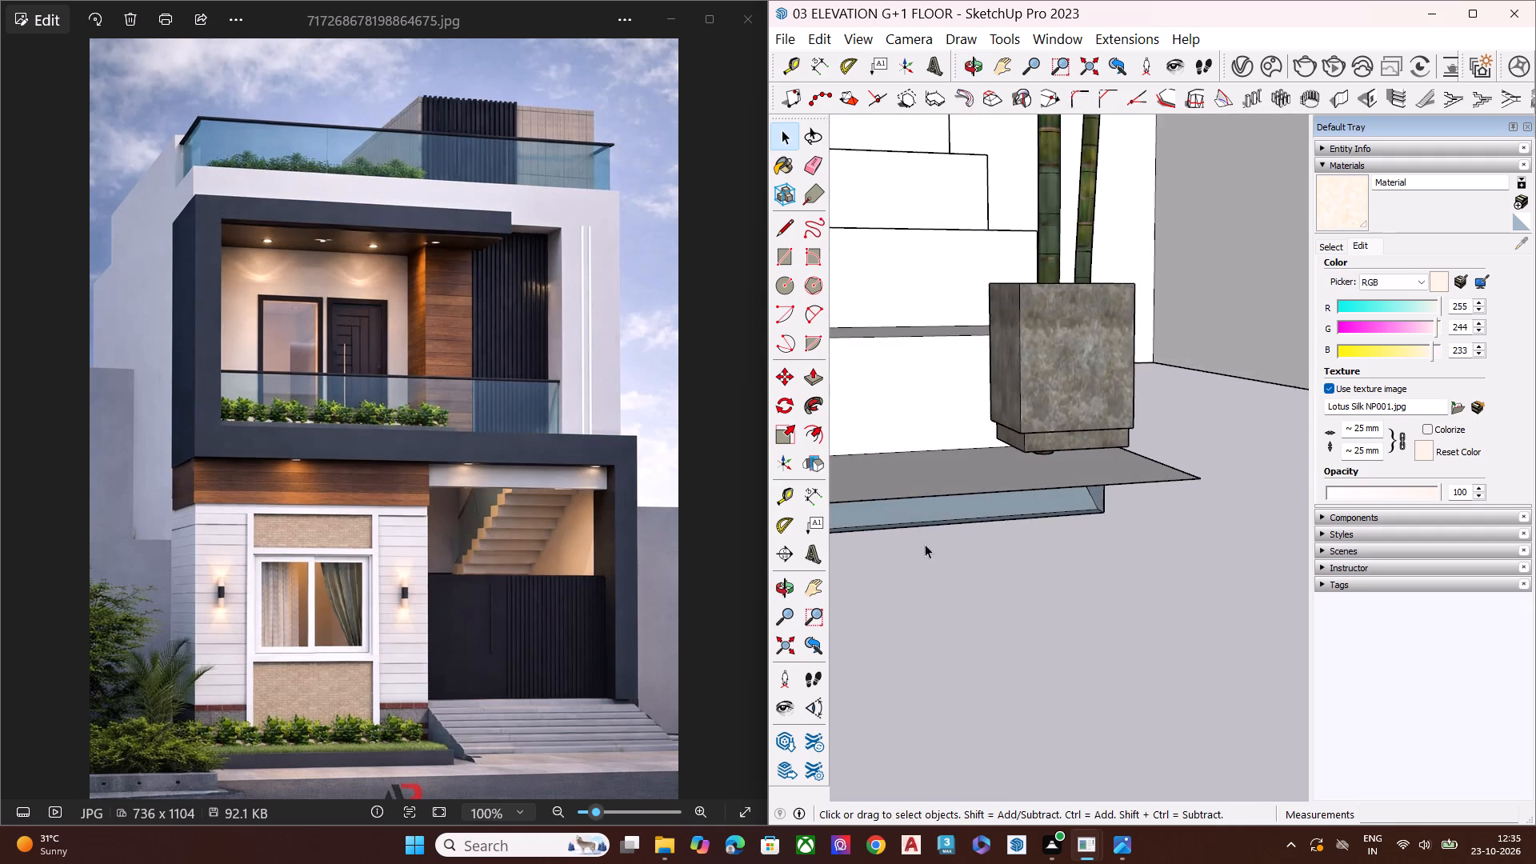
pyautogui.scroll(-13, 969, 489)
pyautogui.scroll(1, 1146, 519)
pyautogui.scroll(-12, 1144, 525)
pyautogui.moveTo(1092, 553); pyautogui.dragTo(1082, 517, button='middle')
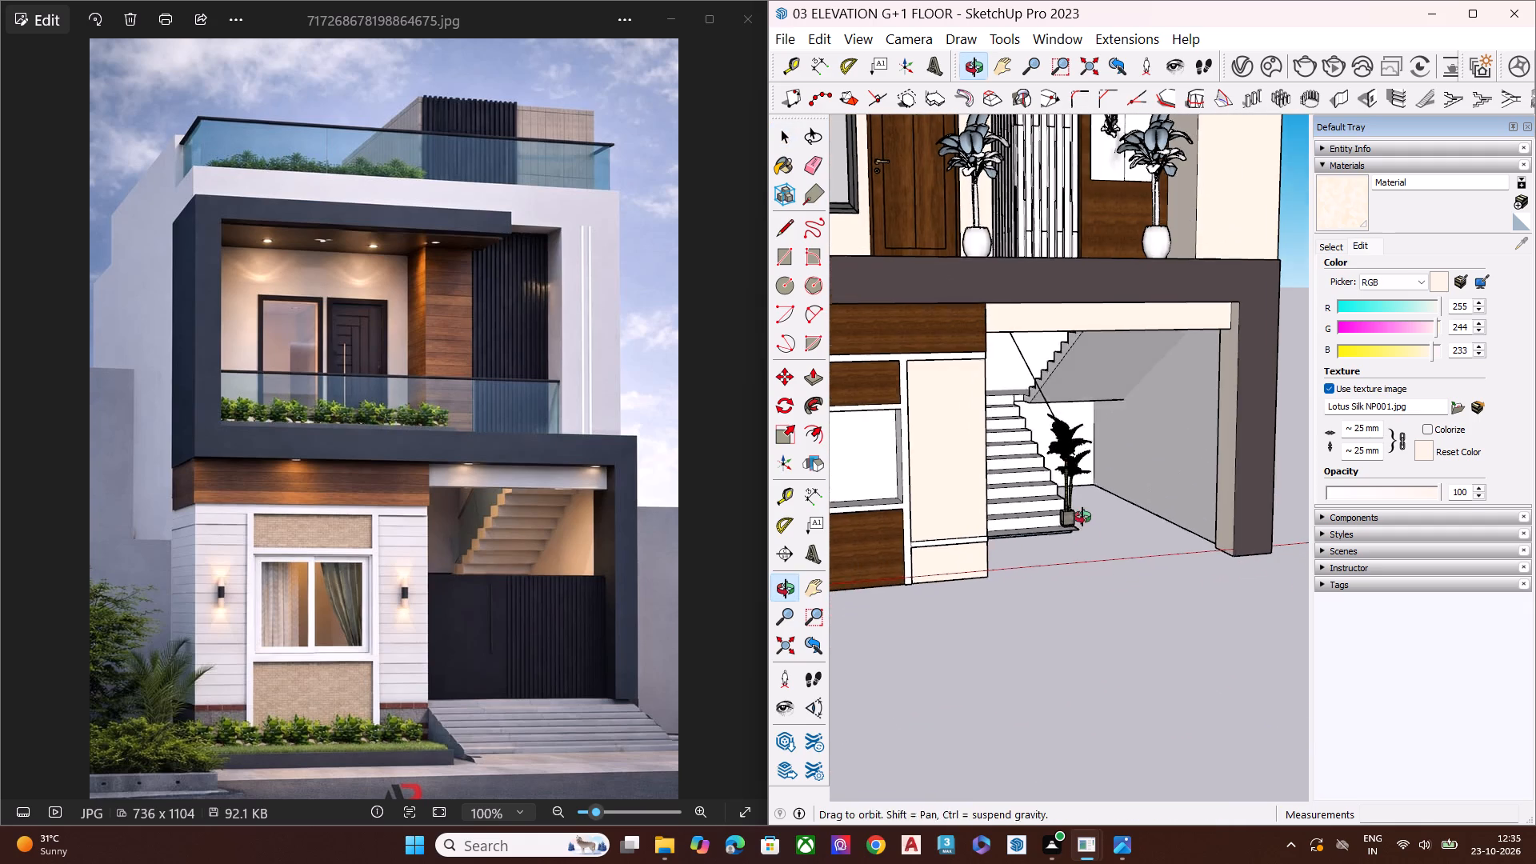
pyautogui.moveTo(1082, 517); pyautogui.dragTo(1075, 502, button='middle')
pyautogui.scroll(-6, 1105, 474)
pyautogui.moveTo(1113, 526); pyautogui.dragTo(903, 498, button='middle')
pyautogui.moveTo(1014, 487); pyautogui.dragTo(1154, 464, button='middle')
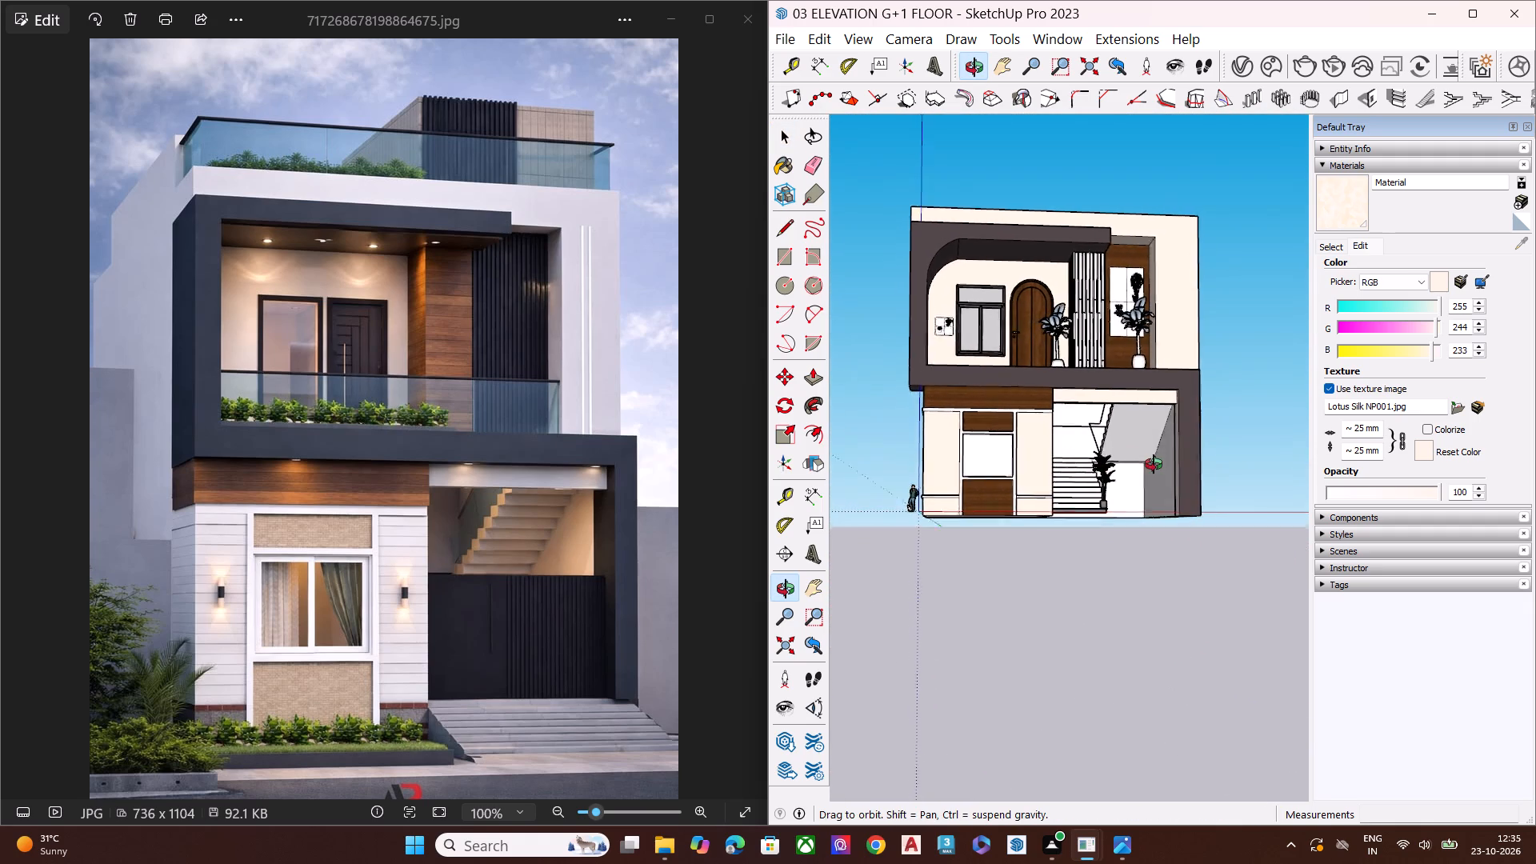
pyautogui.moveTo(1154, 464); pyautogui.dragTo(1158, 466, button='middle')
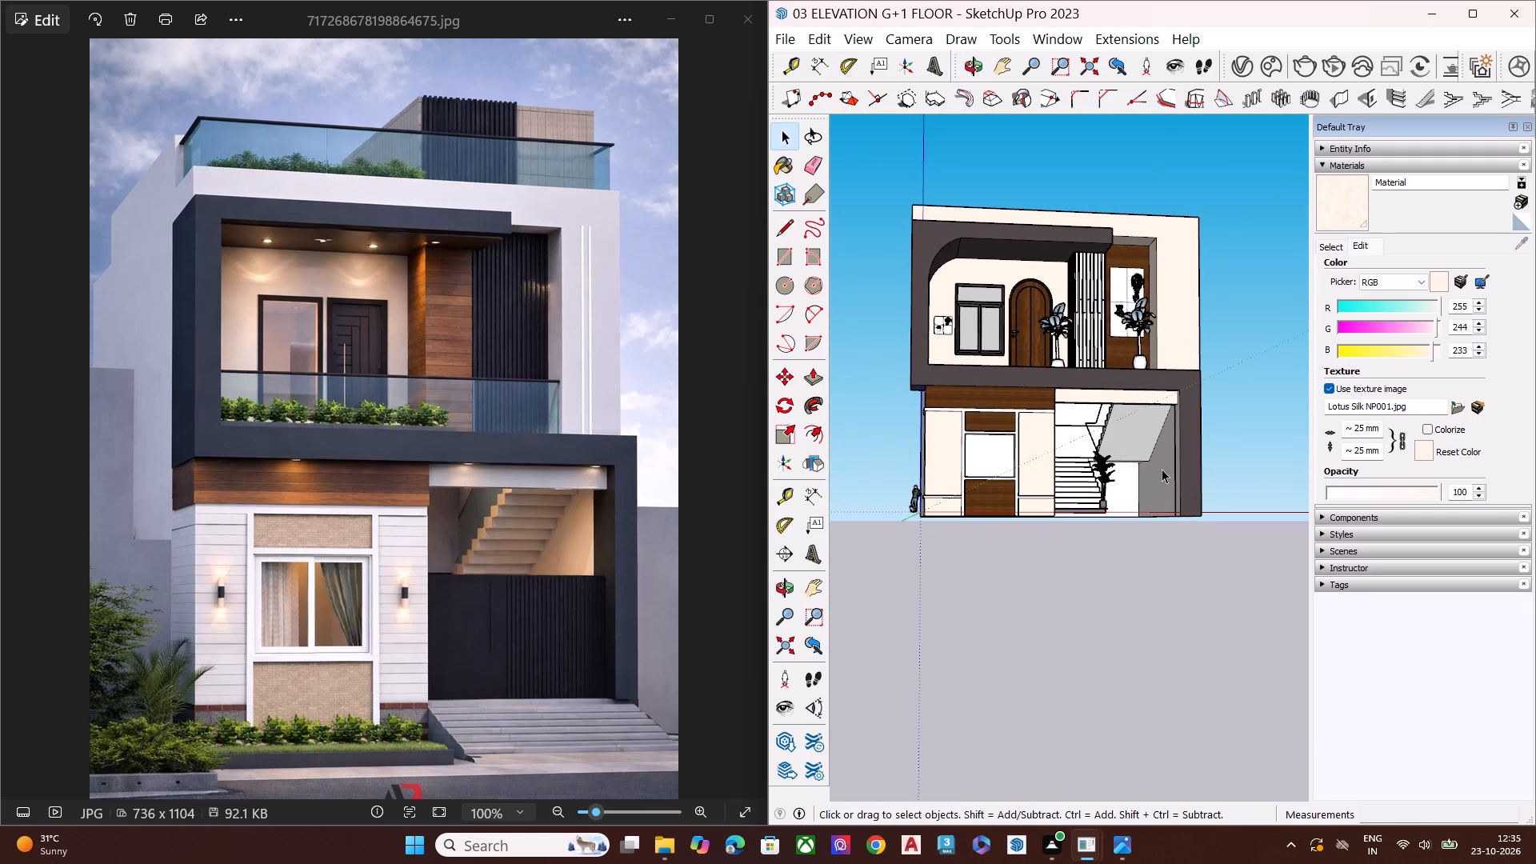
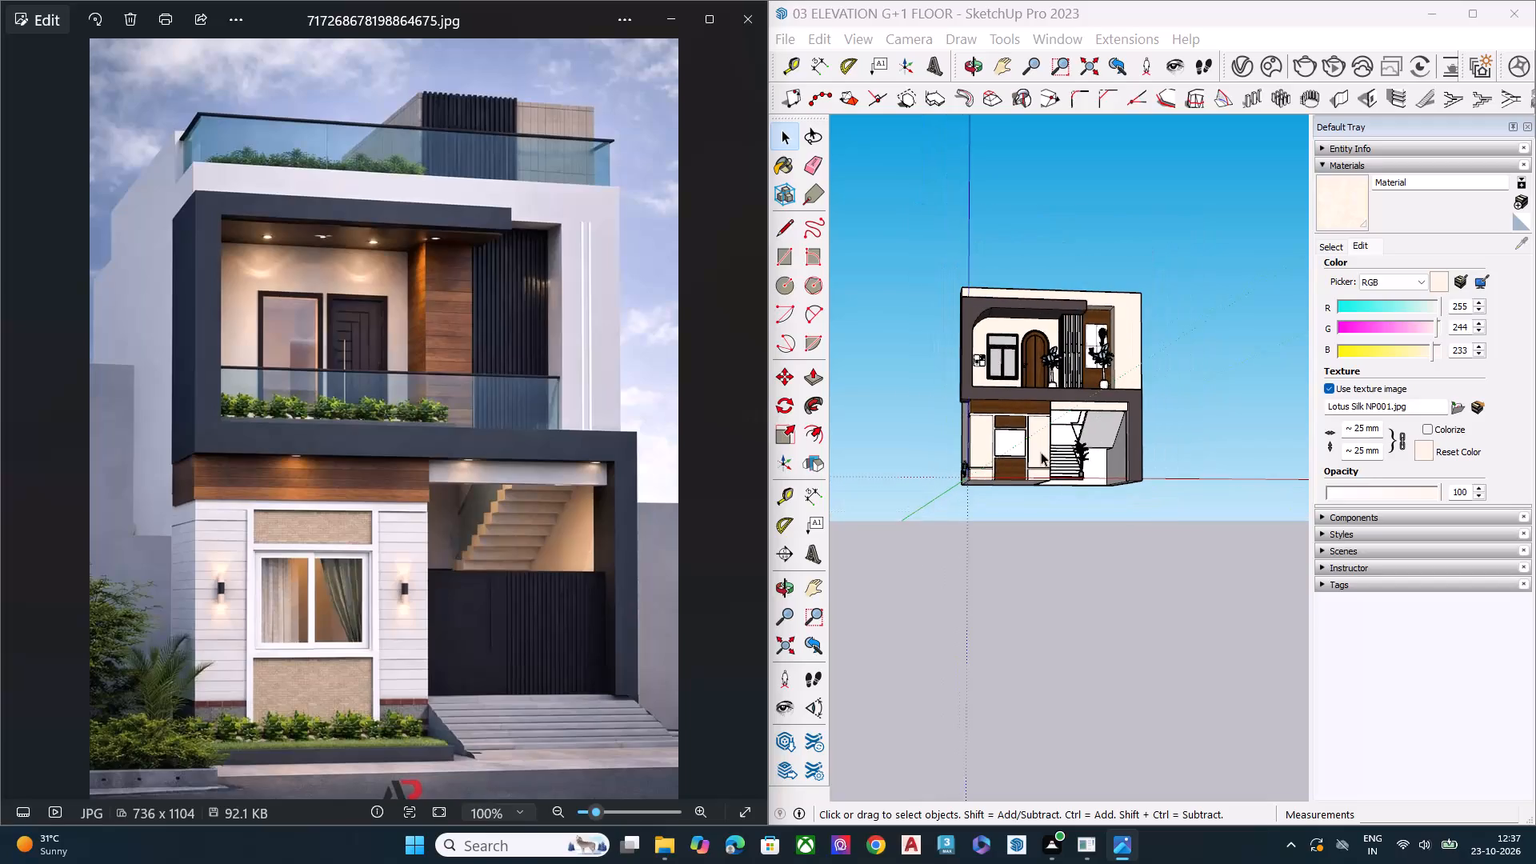
# Examine the front elevation, balcony and staircase with its plant from several angles.
pyautogui.moveTo(1041, 452); pyautogui.dragTo(1031, 370, button='middle')
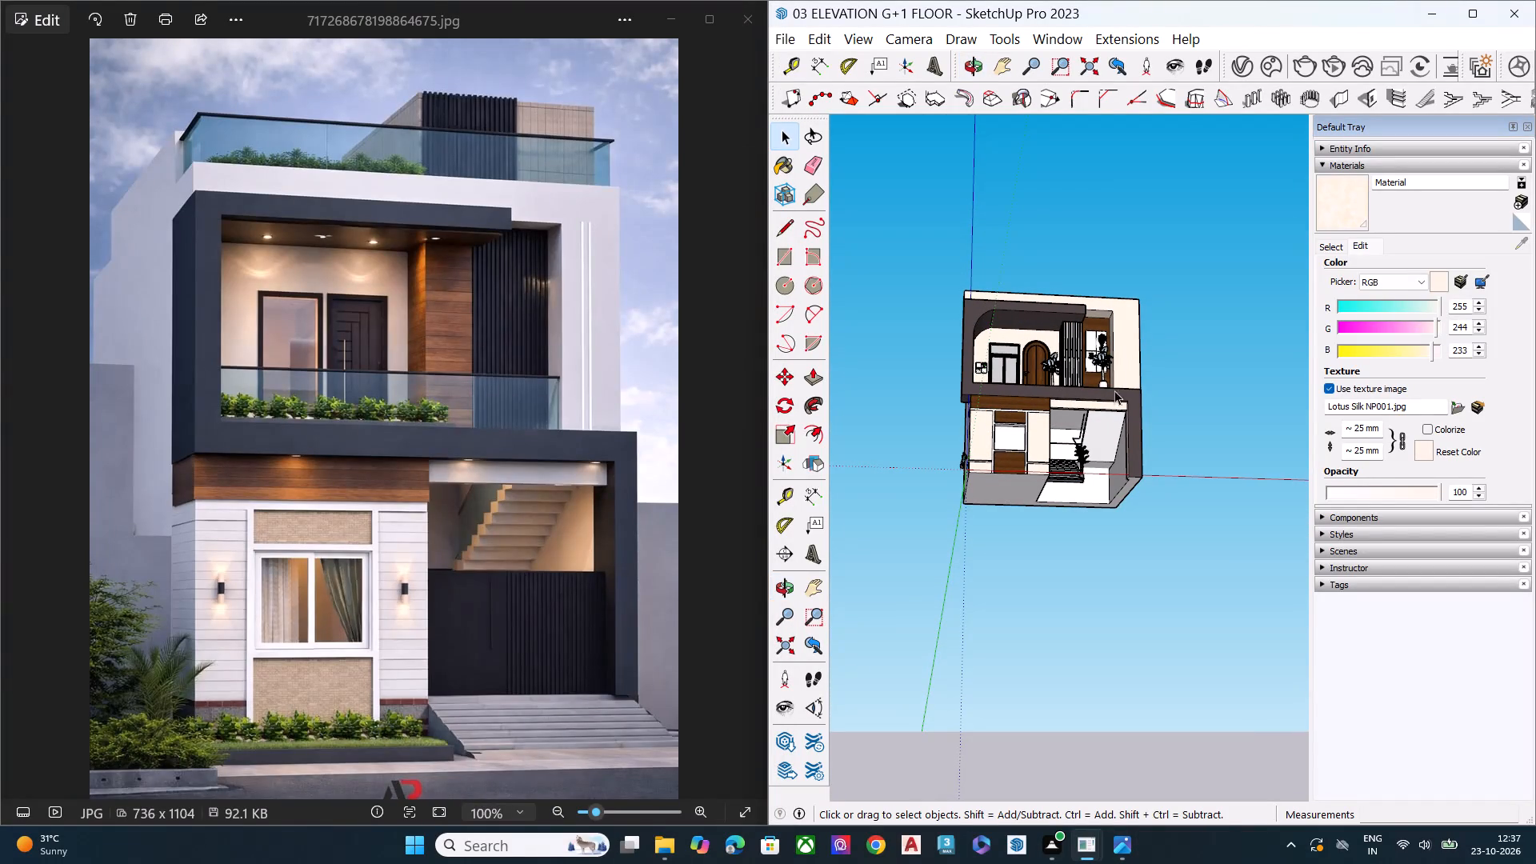
pyautogui.scroll(-6, 1003, 581)
pyautogui.scroll(8, 1074, 457)
pyautogui.scroll(7, 1042, 520)
pyautogui.scroll(-1, 1029, 528)
pyautogui.scroll(1, 1029, 528)
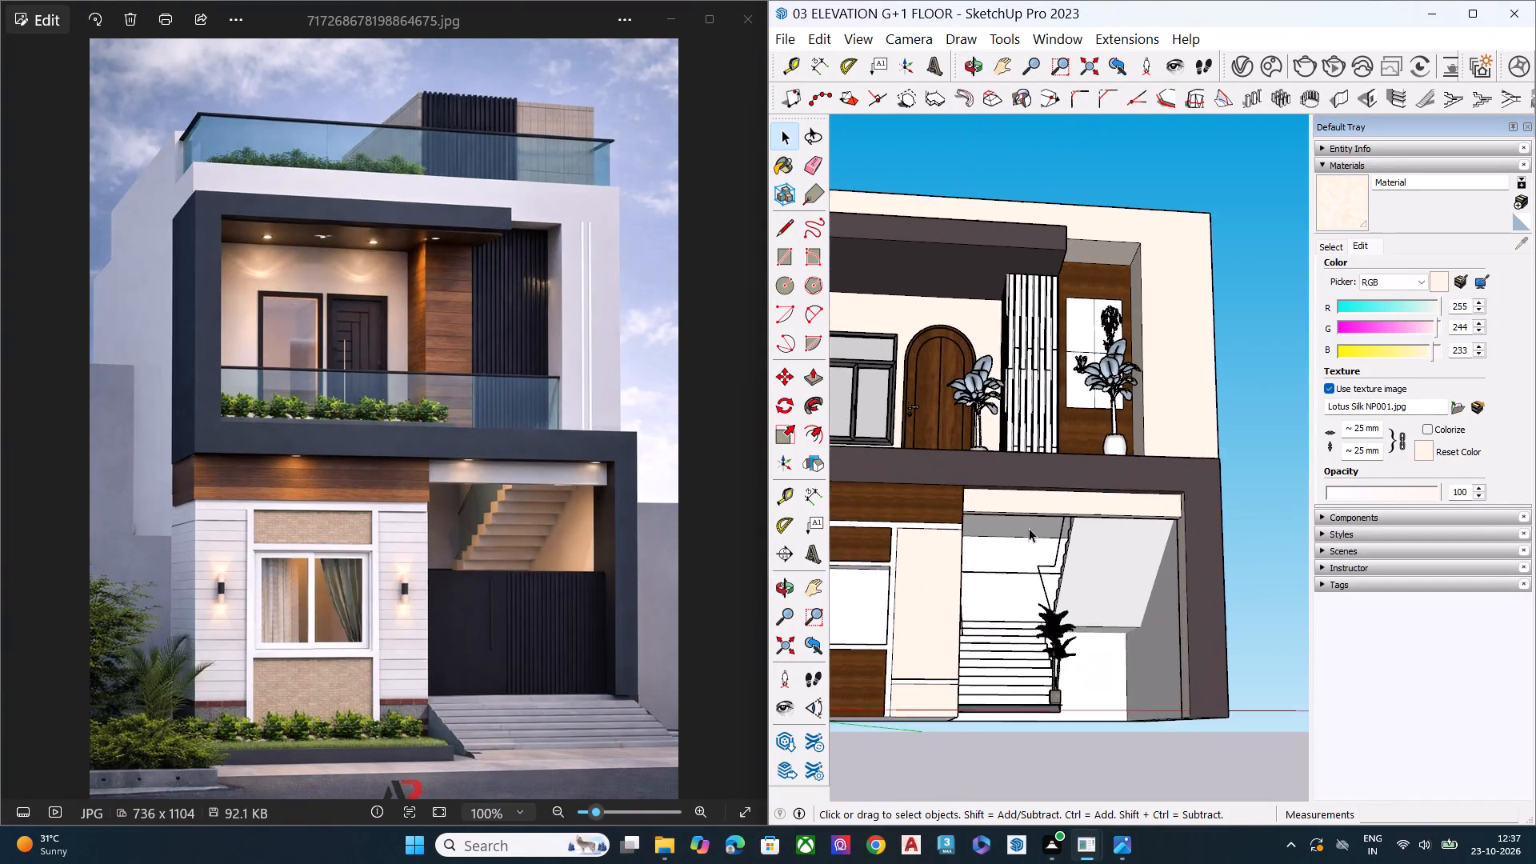
pyautogui.moveTo(1070, 490); pyautogui.dragTo(1079, 667, button='middle')
pyautogui.scroll(3, 1085, 460)
pyautogui.scroll(-3, 1086, 457)
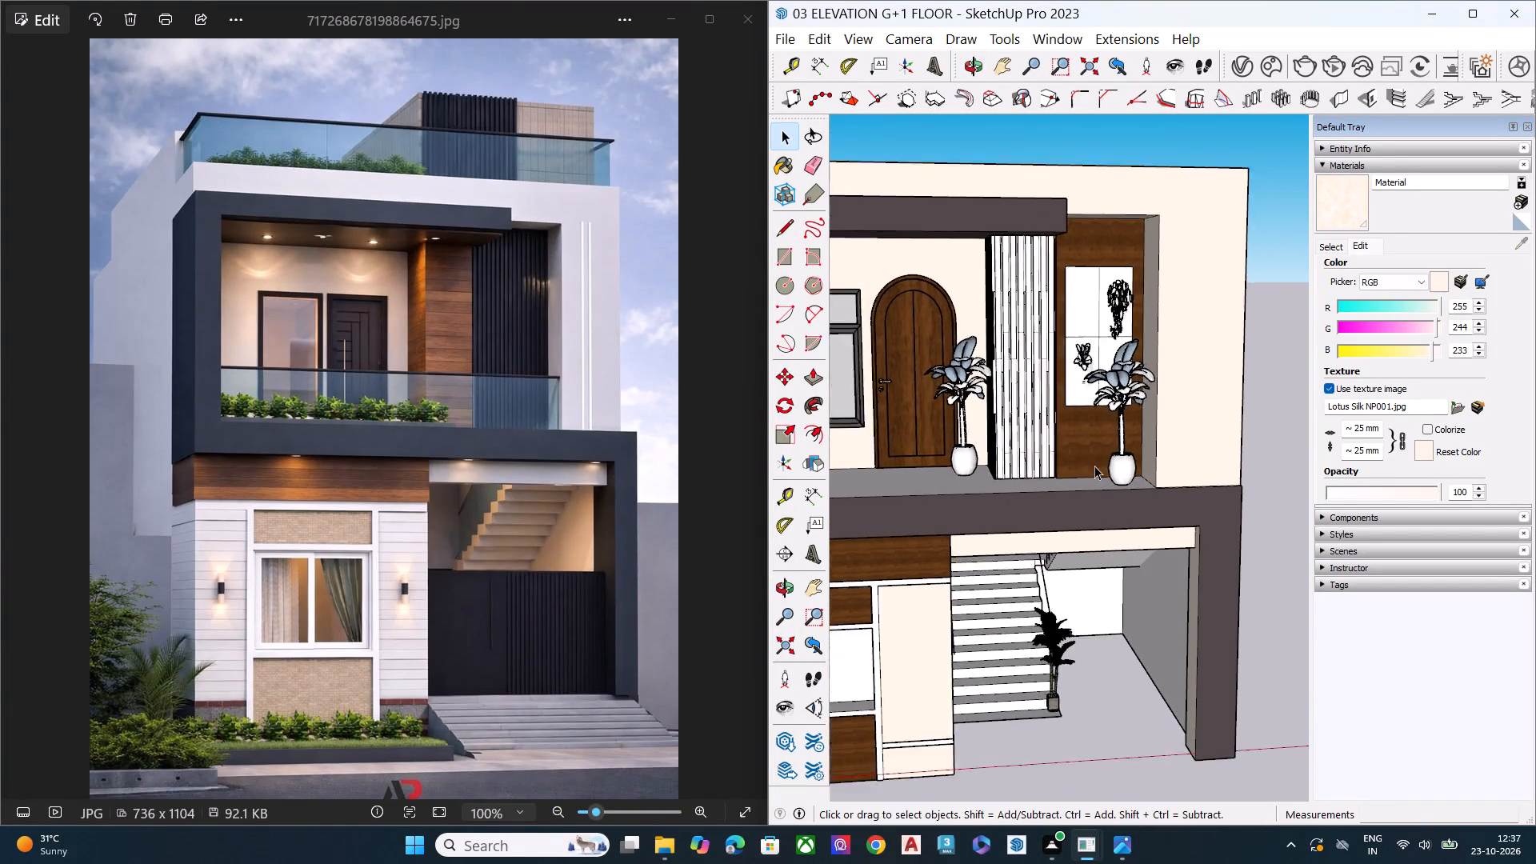
pyautogui.scroll(-4, 1094, 466)
pyautogui.moveTo(1106, 478); pyautogui.dragTo(858, 574, button='middle')
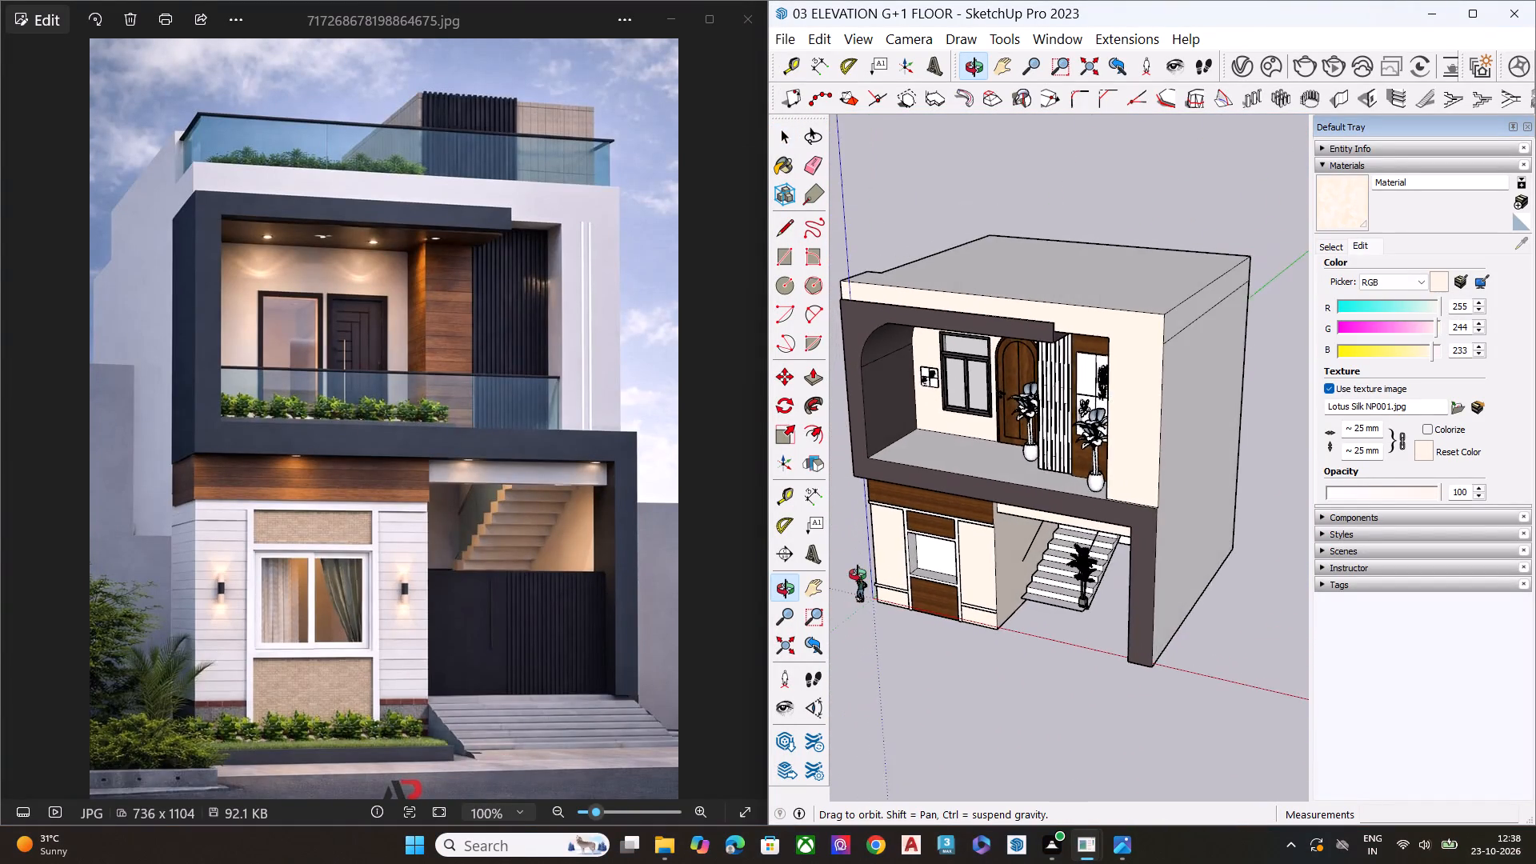
pyautogui.moveTo(858, 574); pyautogui.dragTo(828, 539, button='middle')
pyautogui.scroll(1, 881, 487)
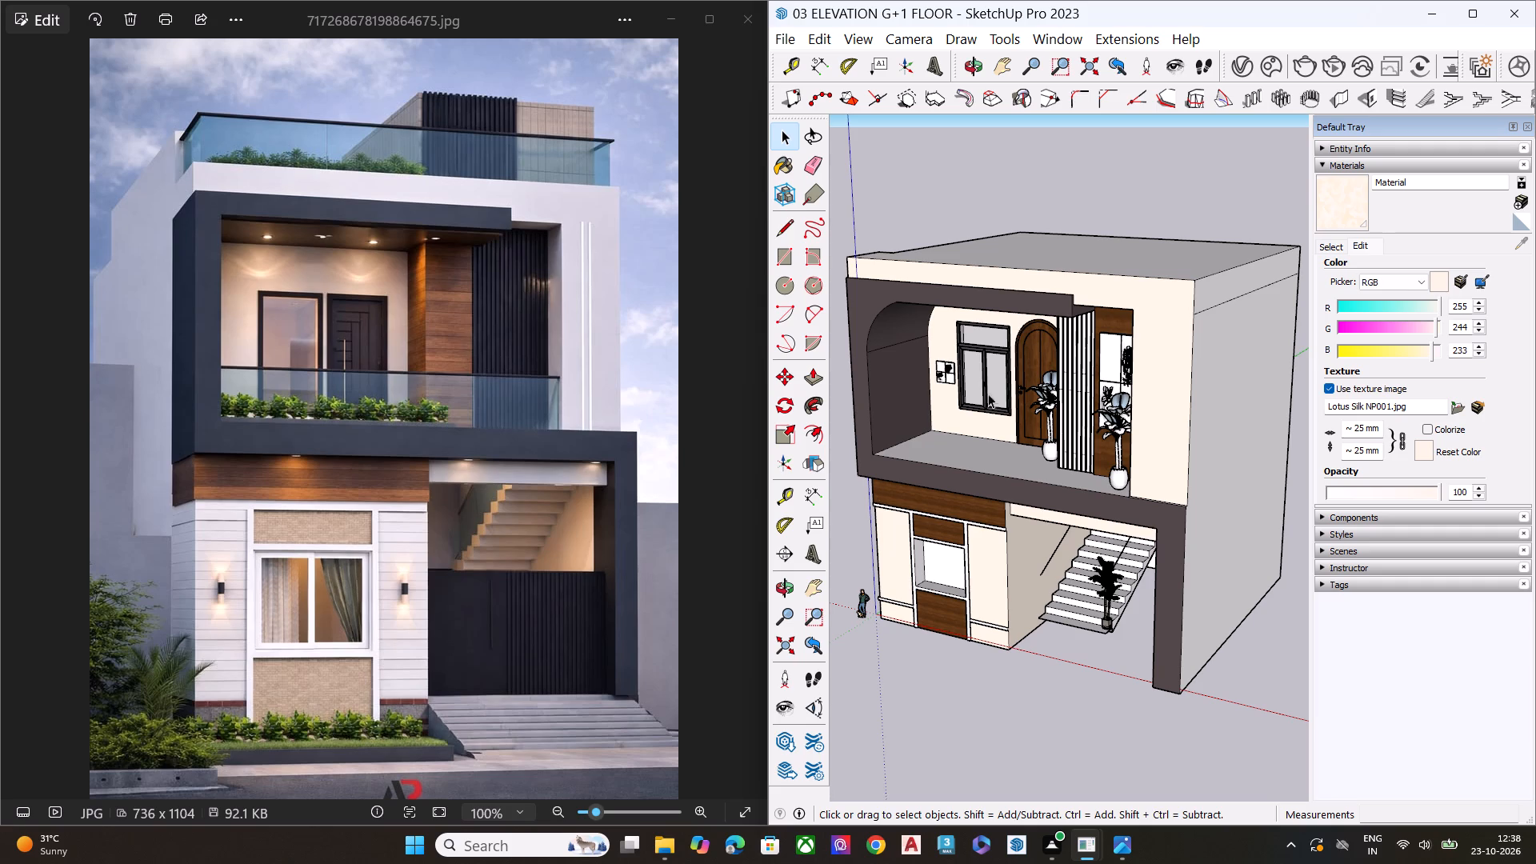
pyautogui.scroll(-2, 1057, 602)
pyautogui.moveTo(1040, 607); pyautogui.dragTo(1049, 494, button='middle')
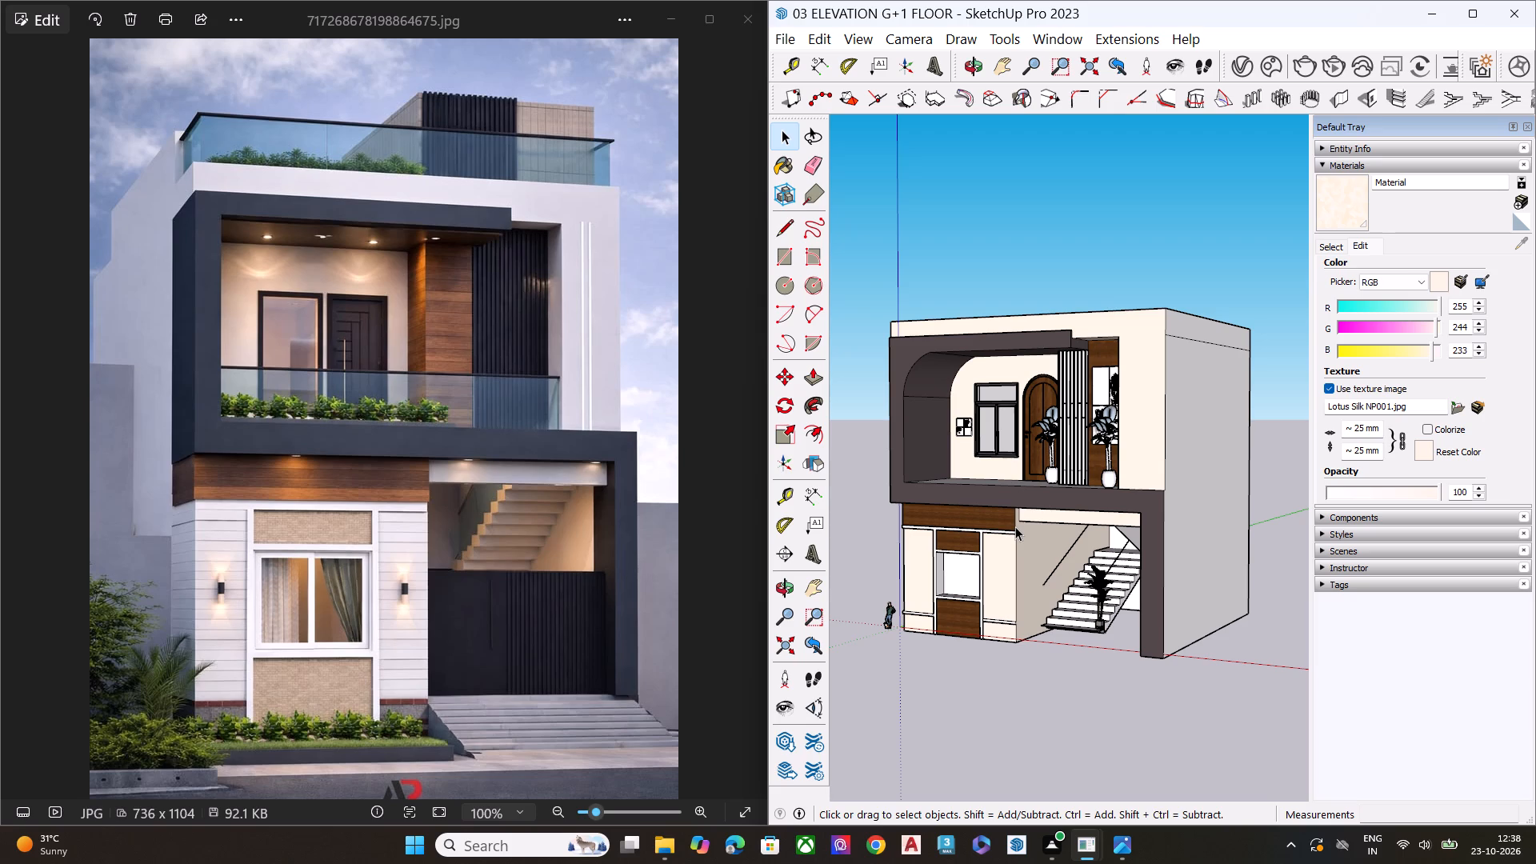
pyautogui.scroll(-5, 1113, 536)
pyautogui.moveTo(1070, 586); pyautogui.dragTo(1071, 527, button='middle')
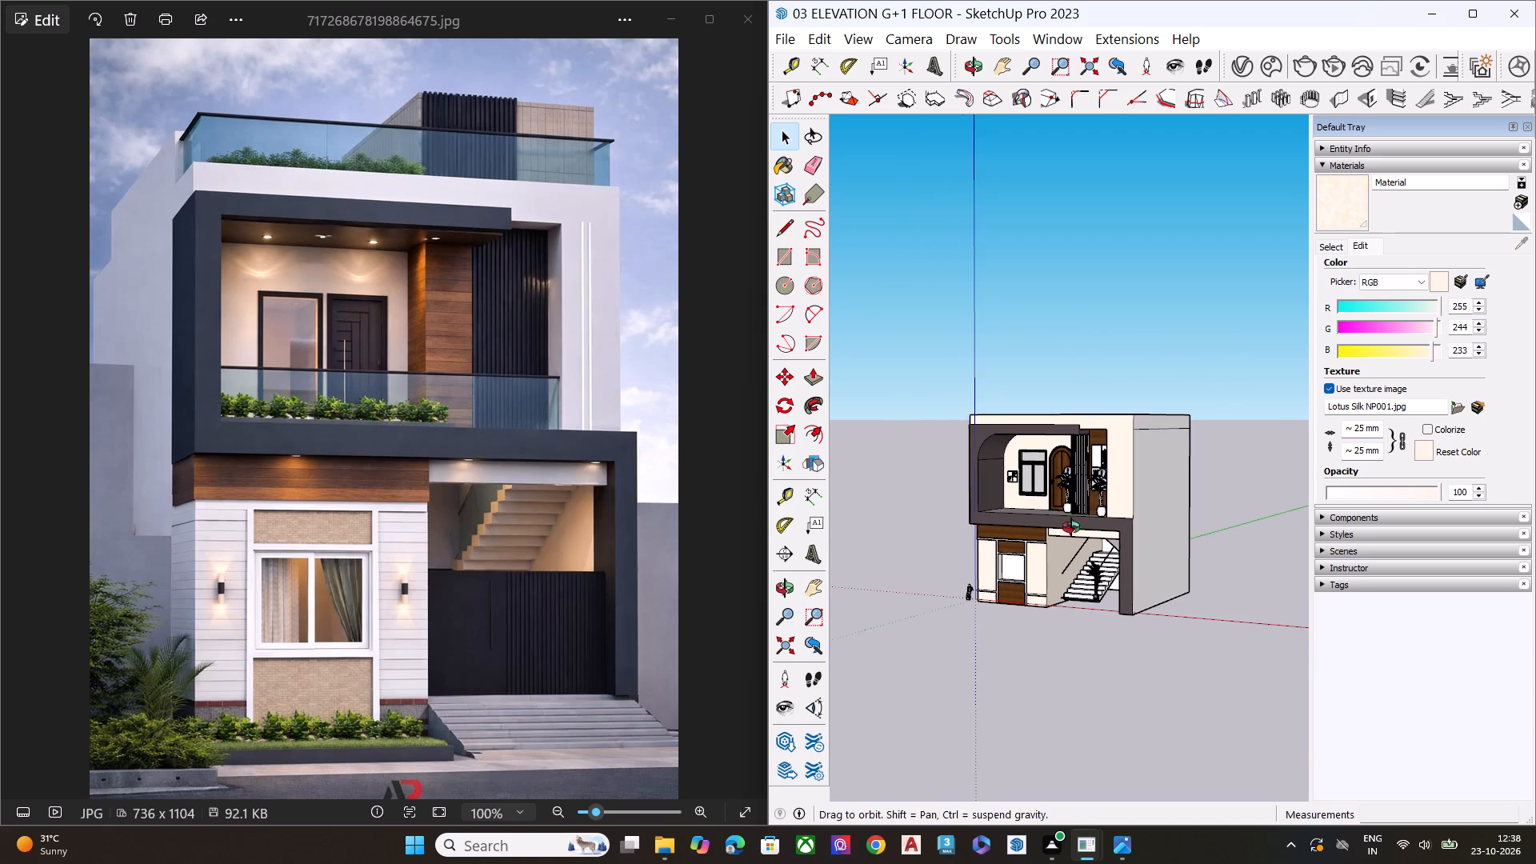
pyautogui.moveTo(1071, 527); pyautogui.dragTo(1078, 450, button='middle')
pyautogui.scroll(2, 1078, 450)
pyautogui.scroll(-1, 1079, 467)
pyautogui.scroll(3, 1081, 472)
pyautogui.moveTo(1043, 569); pyautogui.dragTo(1175, 701, button='middle')
pyautogui.scroll(3, 1058, 689)
pyautogui.scroll(-1, 935, 666)
pyautogui.scroll(2, 935, 666)
pyautogui.scroll(-2, 935, 666)
pyautogui.scroll(6, 935, 666)
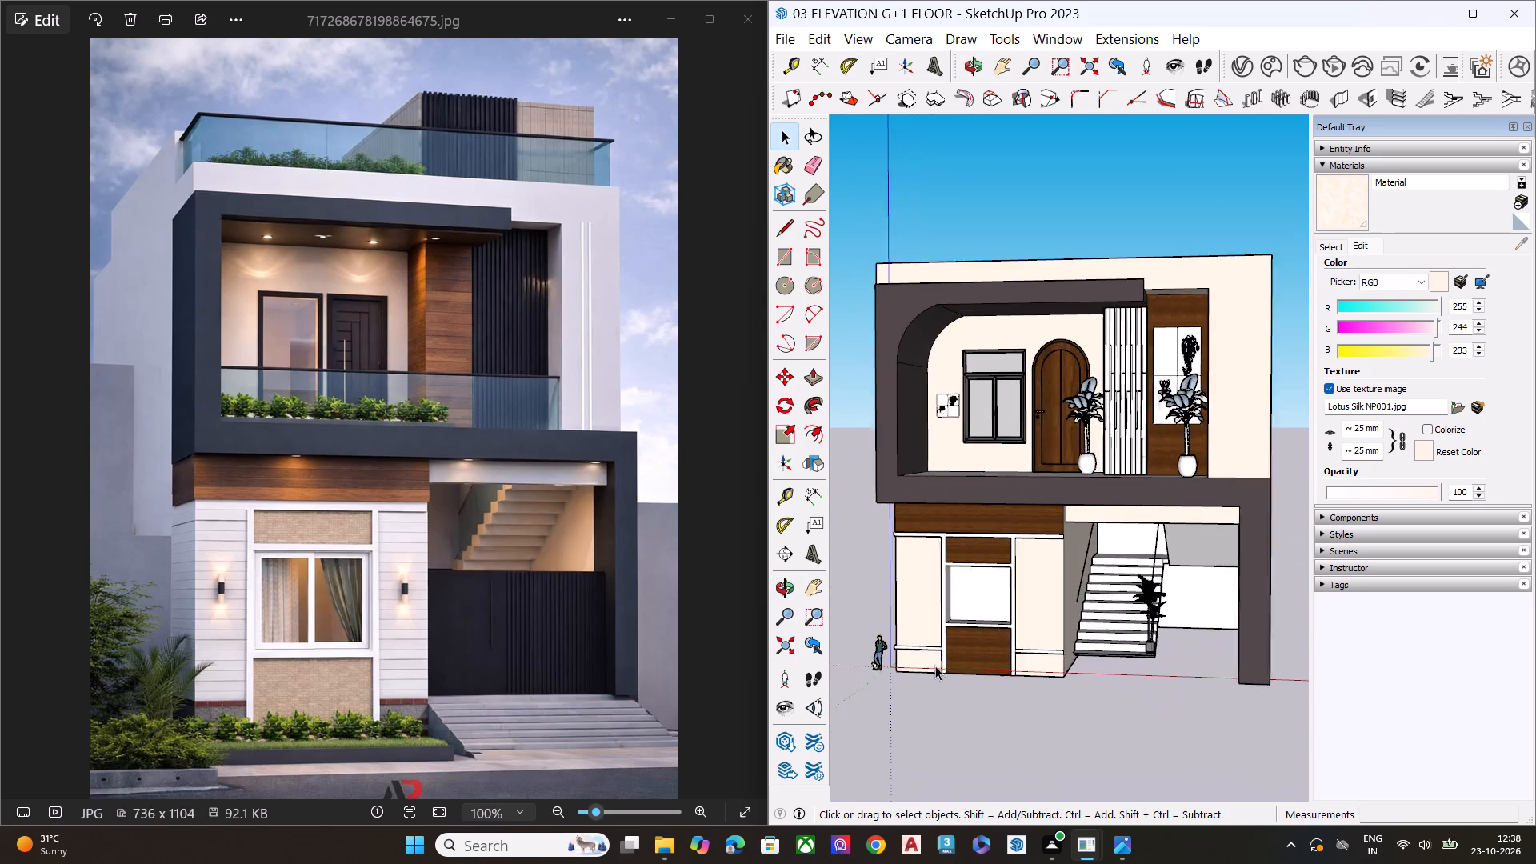
# Push the back face of the ground-floor window recess about 4' 2" deeper into the wall.
pyautogui.moveTo(1010, 566); pyautogui.dragTo(943, 588, button='middle')
pyautogui.scroll(10, 944, 564)
pyautogui.scroll(-1, 978, 638)
pyautogui.scroll(1, 978, 638)
pyautogui.click(1015, 625)
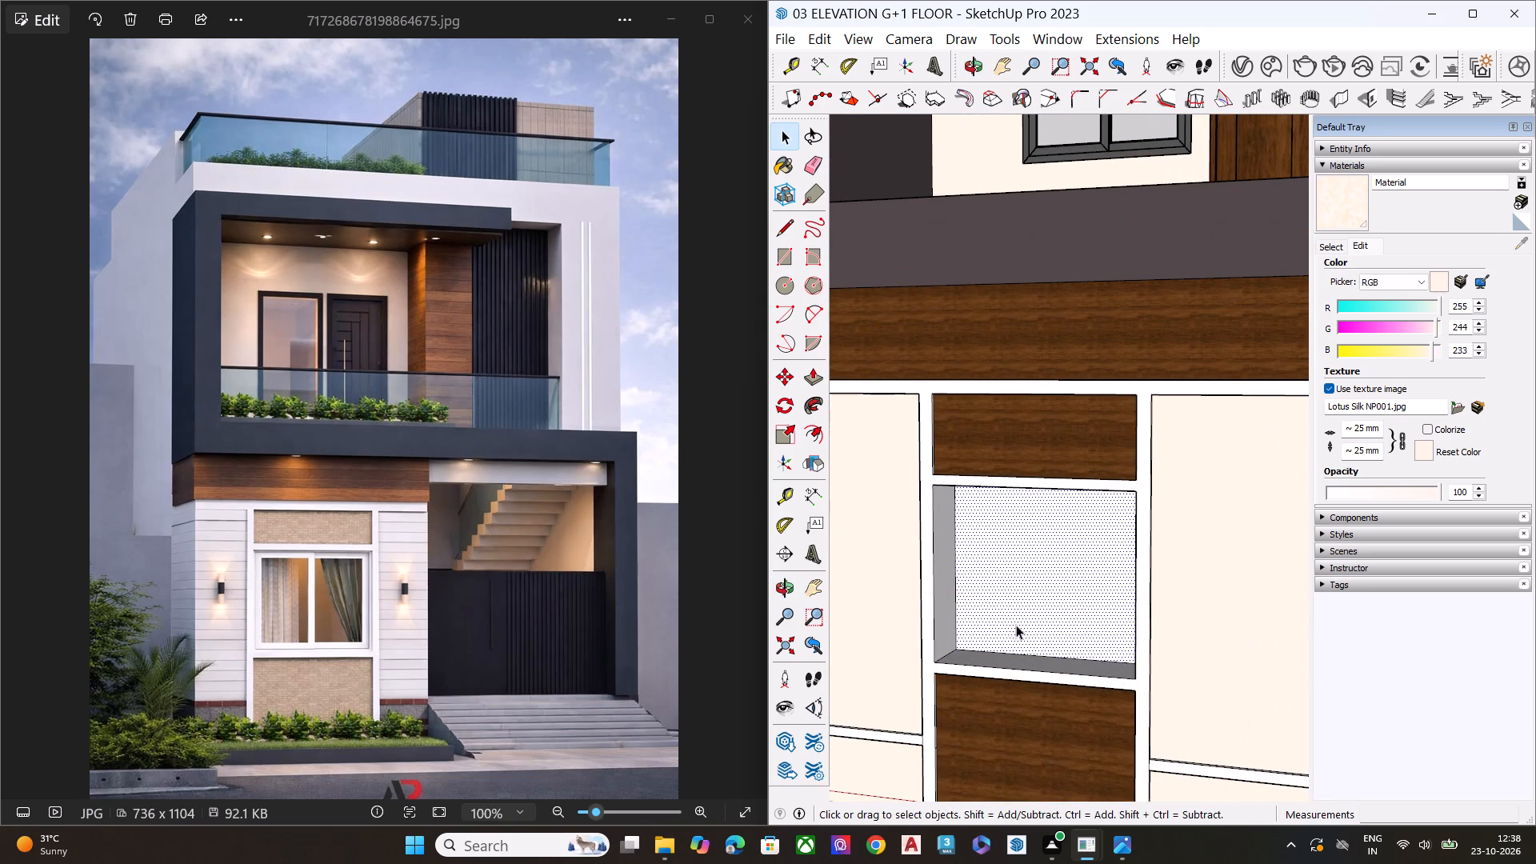
pyautogui.moveTo(1005, 617); pyautogui.dragTo(867, 590, button='middle')
pyautogui.moveTo(995, 569); pyautogui.dragTo(1022, 518, button='middle')
pyautogui.click(996, 550)
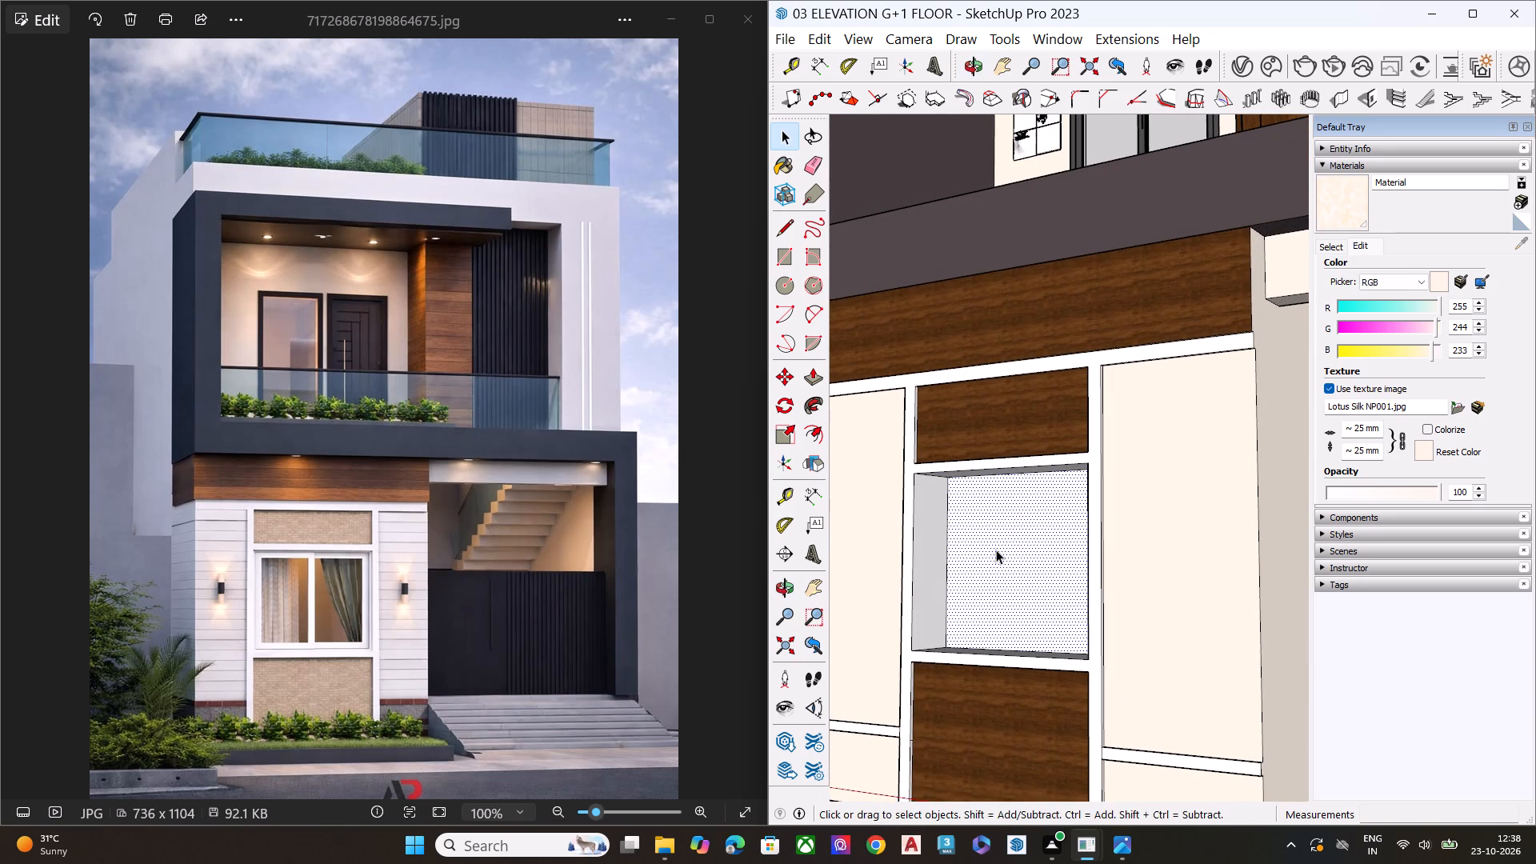
pyautogui.press('o')
pyautogui.click(996, 550)
pyautogui.moveTo(1019, 560); pyautogui.dragTo(1026, 686, button='middle')
pyautogui.scroll(1, 1026, 671)
pyautogui.click(1021, 593)
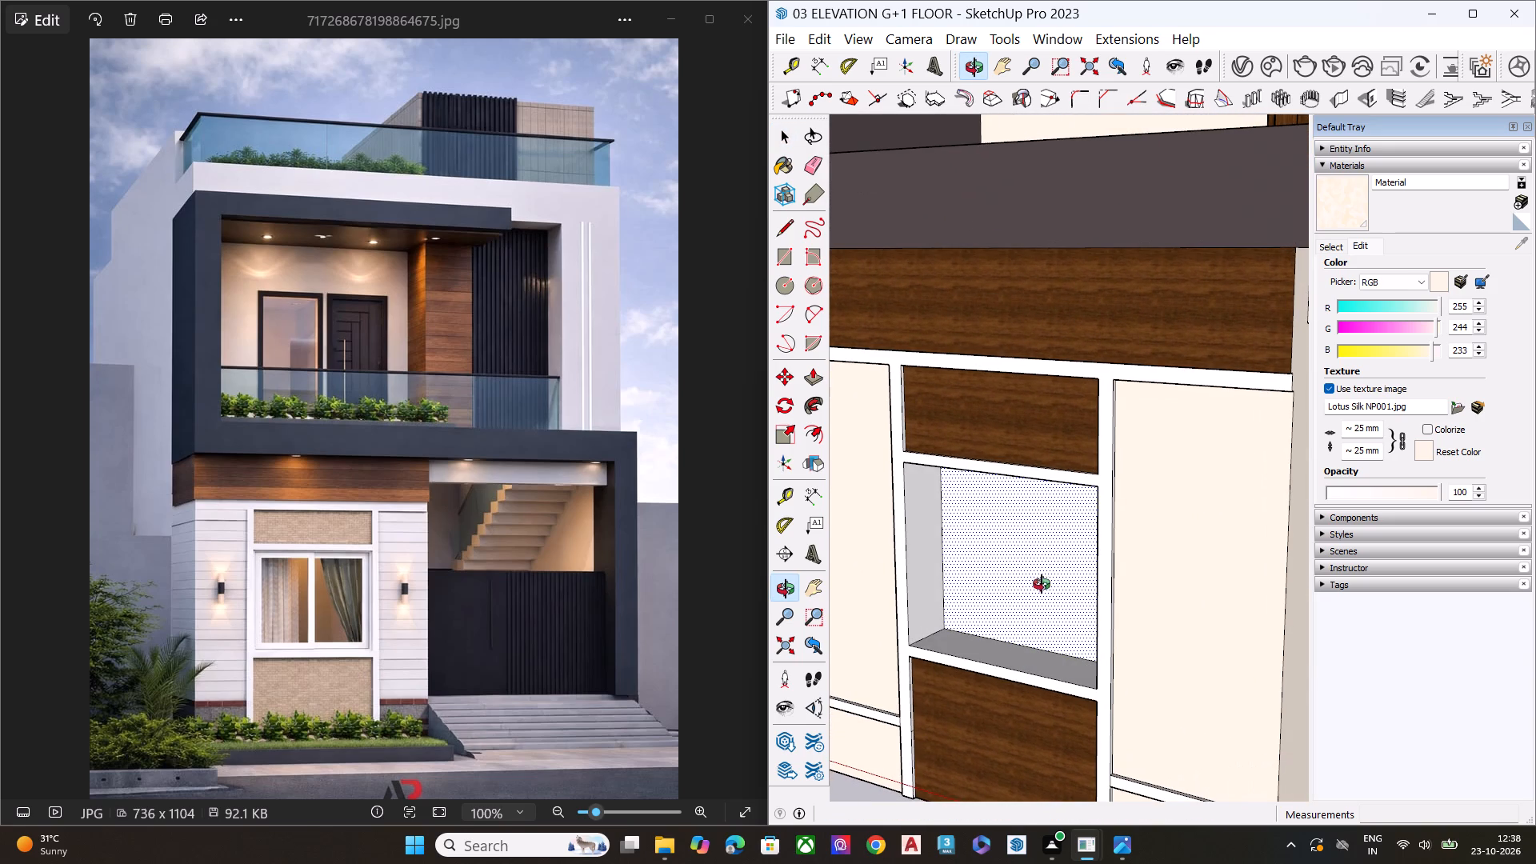
pyautogui.press('space')
pyautogui.write('P')
pyautogui.click(1033, 595)
pyautogui.click(1075, 568)
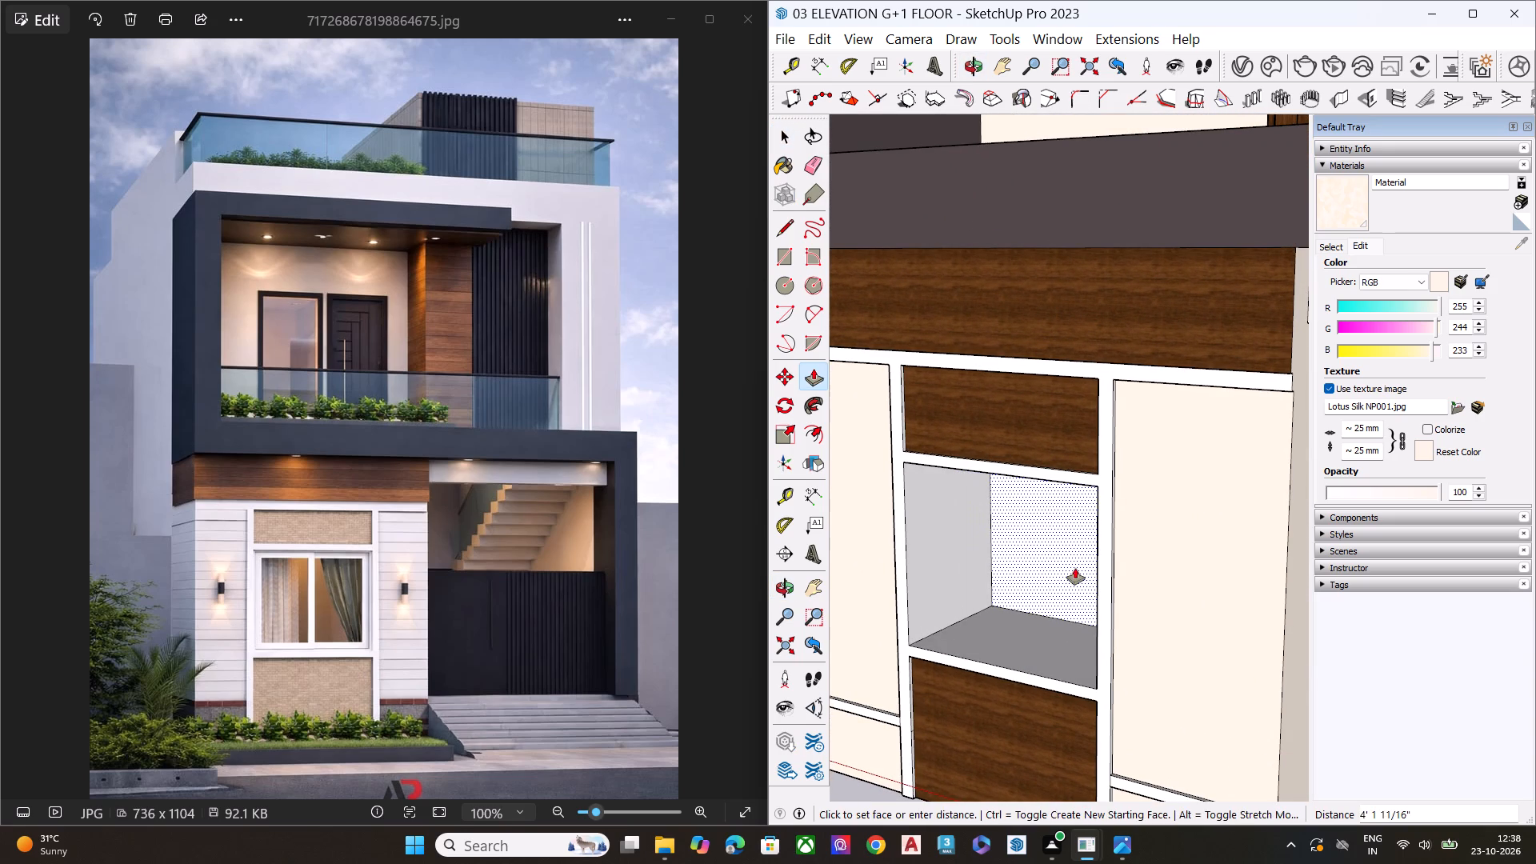
pyautogui.press('space')
# Examine the ground-floor window recess up close and within the whole front elevation.
pyautogui.click(967, 602)
pyautogui.moveTo(970, 609); pyautogui.dragTo(1032, 509, button='middle')
pyautogui.scroll(1, 1039, 509)
pyautogui.press('space')
pyautogui.scroll(-1, 1045, 589)
pyautogui.scroll(1, 1045, 589)
pyautogui.scroll(-2, 1045, 589)
pyautogui.scroll(1, 1043, 589)
pyautogui.scroll(-1, 1042, 589)
pyautogui.scroll(1, 1042, 589)
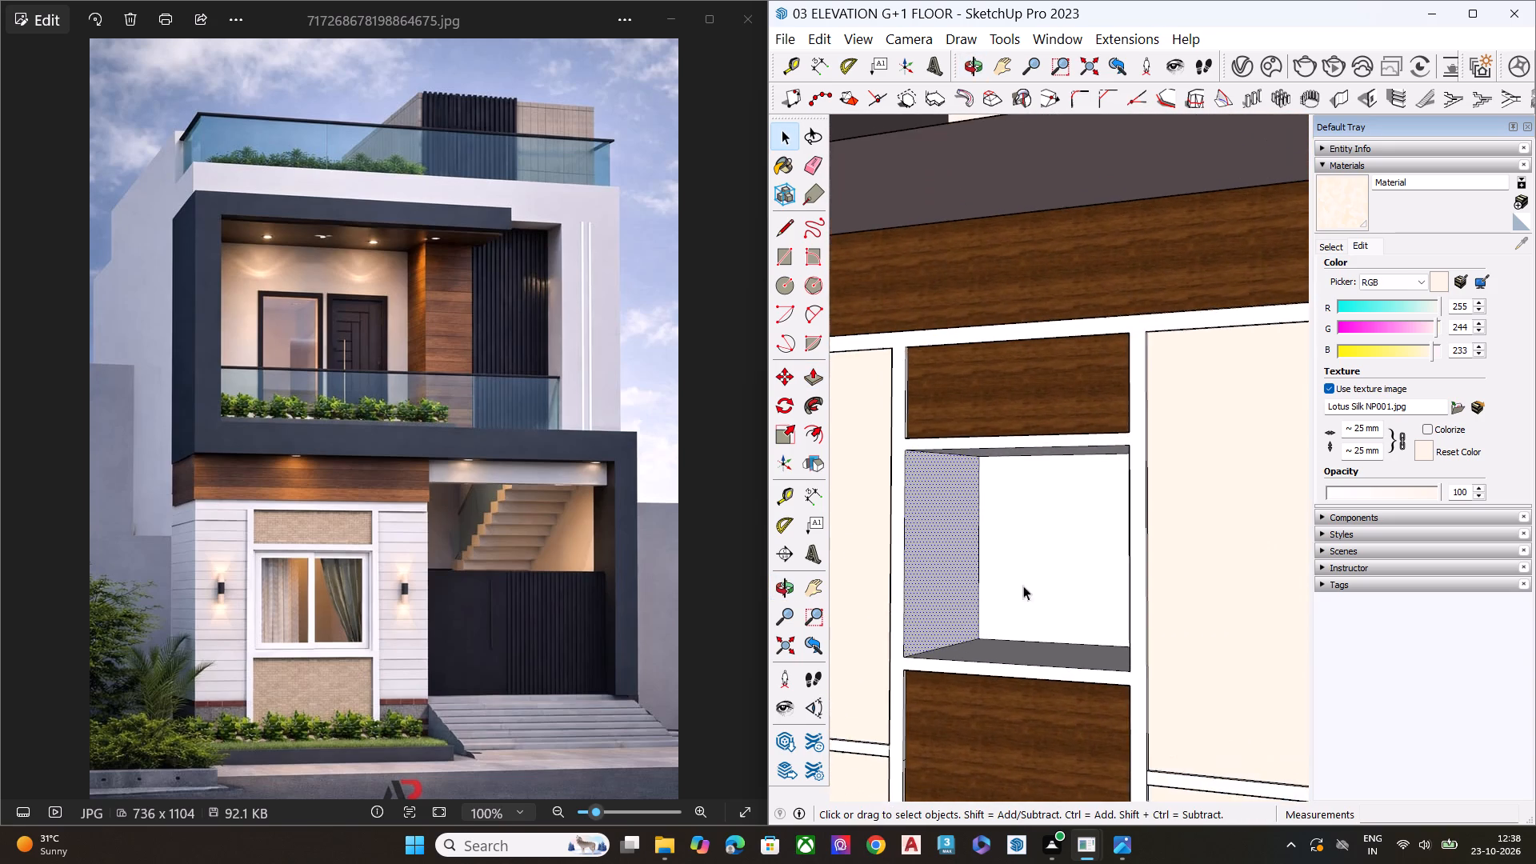
pyautogui.scroll(-10, 990, 561)
pyautogui.scroll(3, 1054, 531)
pyautogui.scroll(-3, 1054, 531)
pyautogui.scroll(1, 1054, 538)
pyautogui.scroll(-1, 1054, 541)
pyautogui.click(988, 733)
pyautogui.scroll(-4, 966, 558)
pyautogui.scroll(1, 952, 568)
pyautogui.scroll(-2, 949, 573)
pyautogui.moveTo(1001, 563); pyautogui.dragTo(1088, 522, button='middle')
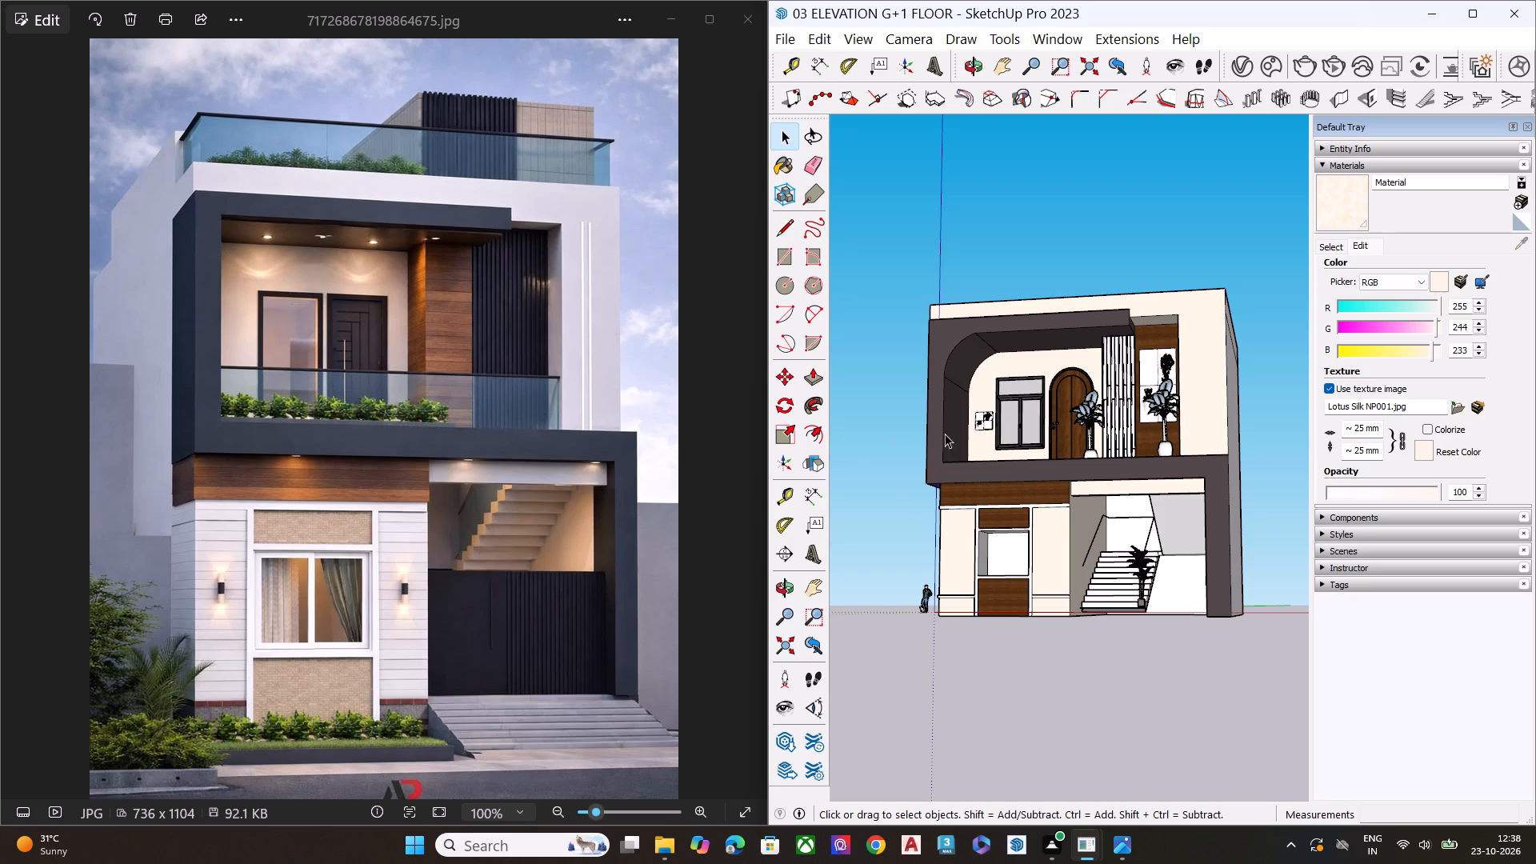
# Stretch the floral wall art beside the upper balcony window upward to about double its height.
pyautogui.scroll(13, 975, 424)
pyautogui.scroll(-2, 1033, 436)
pyautogui.scroll(5, 1033, 436)
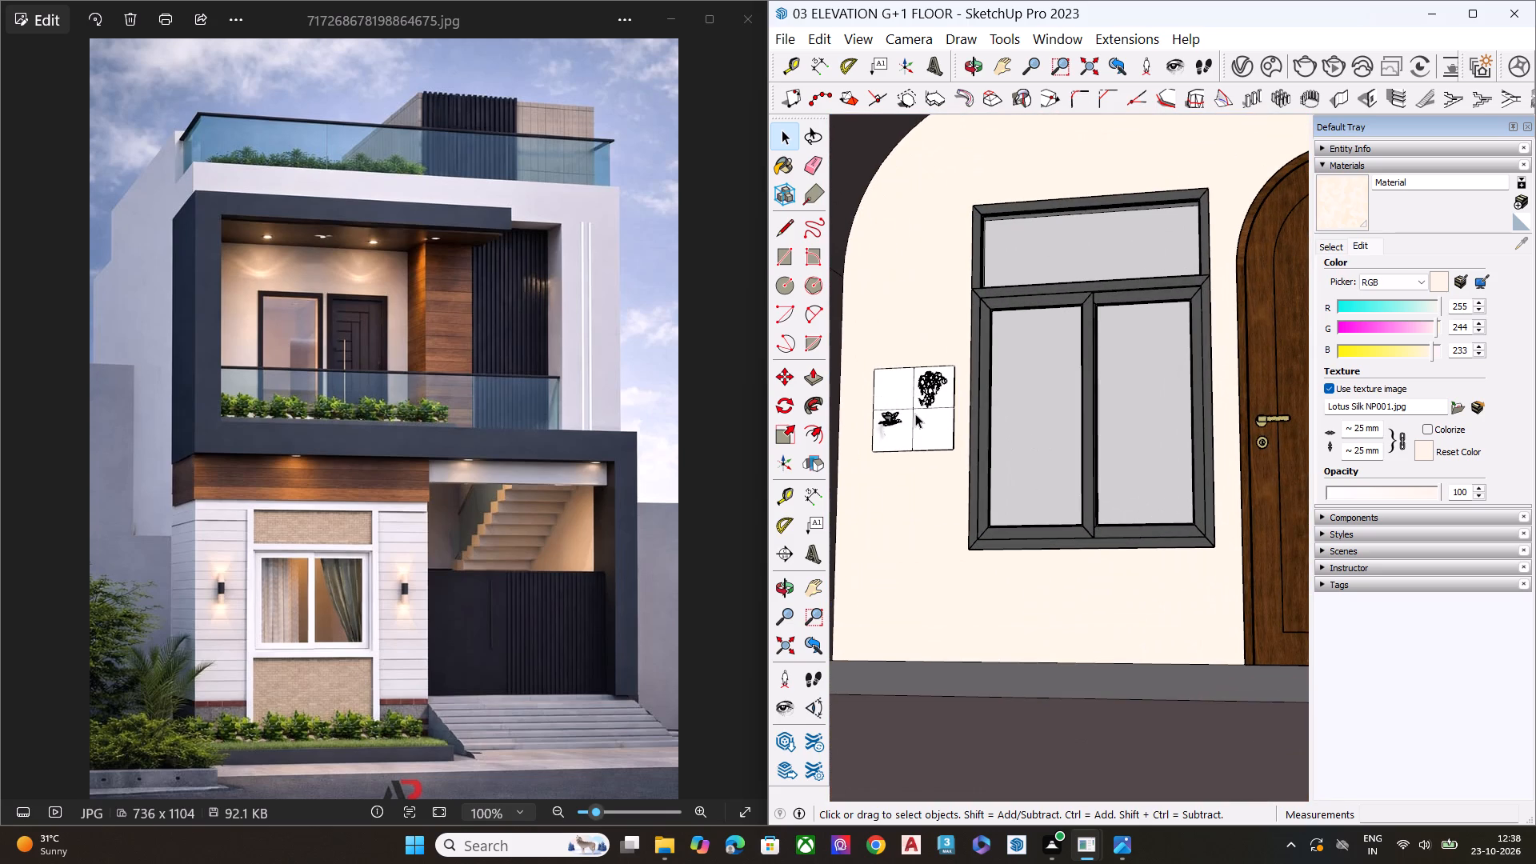
pyautogui.click(915, 414)
pyautogui.scroll(-6, 988, 451)
pyautogui.moveTo(1005, 484); pyautogui.dragTo(1030, 633, button='middle')
pyautogui.scroll(5, 948, 467)
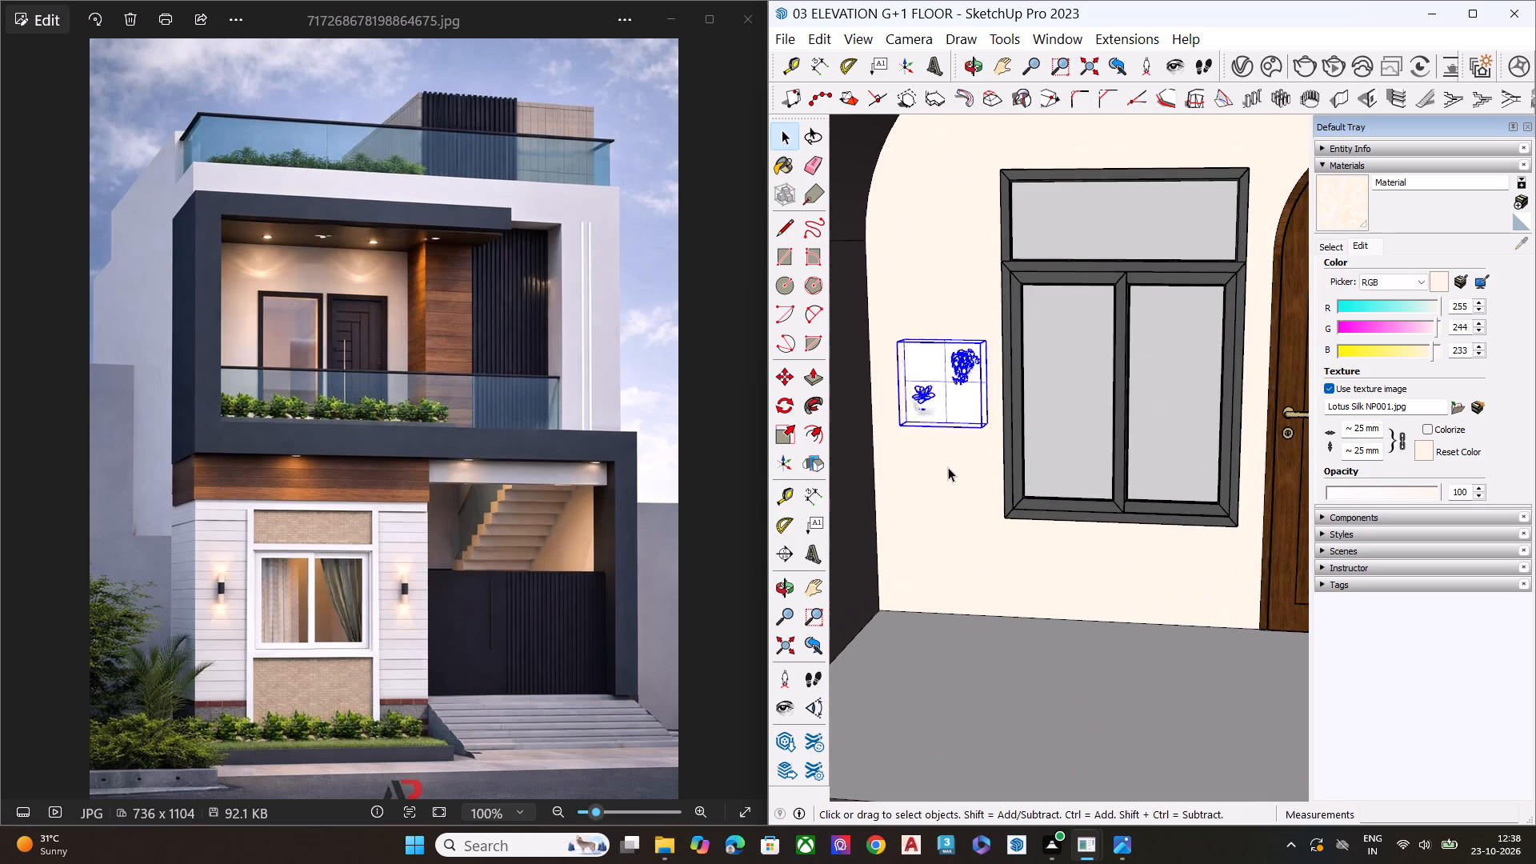
pyautogui.press('s')
pyautogui.scroll(2, 960, 342)
pyautogui.scroll(-1, 953, 342)
pyautogui.scroll(5, 950, 342)
pyautogui.click(944, 336)
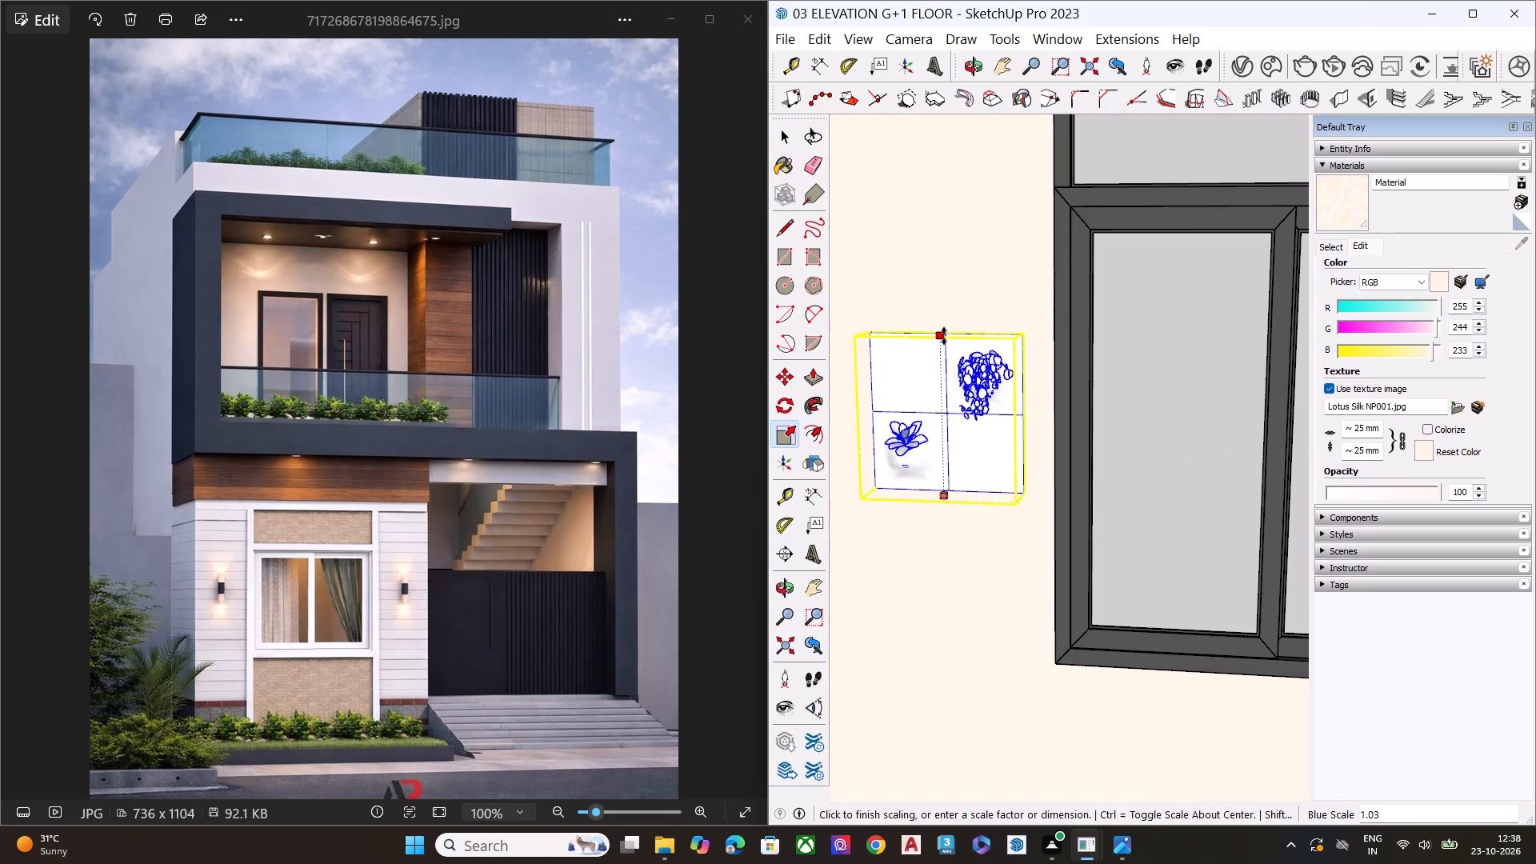
pyautogui.click(949, 160)
pyautogui.scroll(1, 964, 217)
pyautogui.scroll(-4, 972, 254)
pyautogui.scroll(1, 985, 318)
pyautogui.scroll(-4, 989, 335)
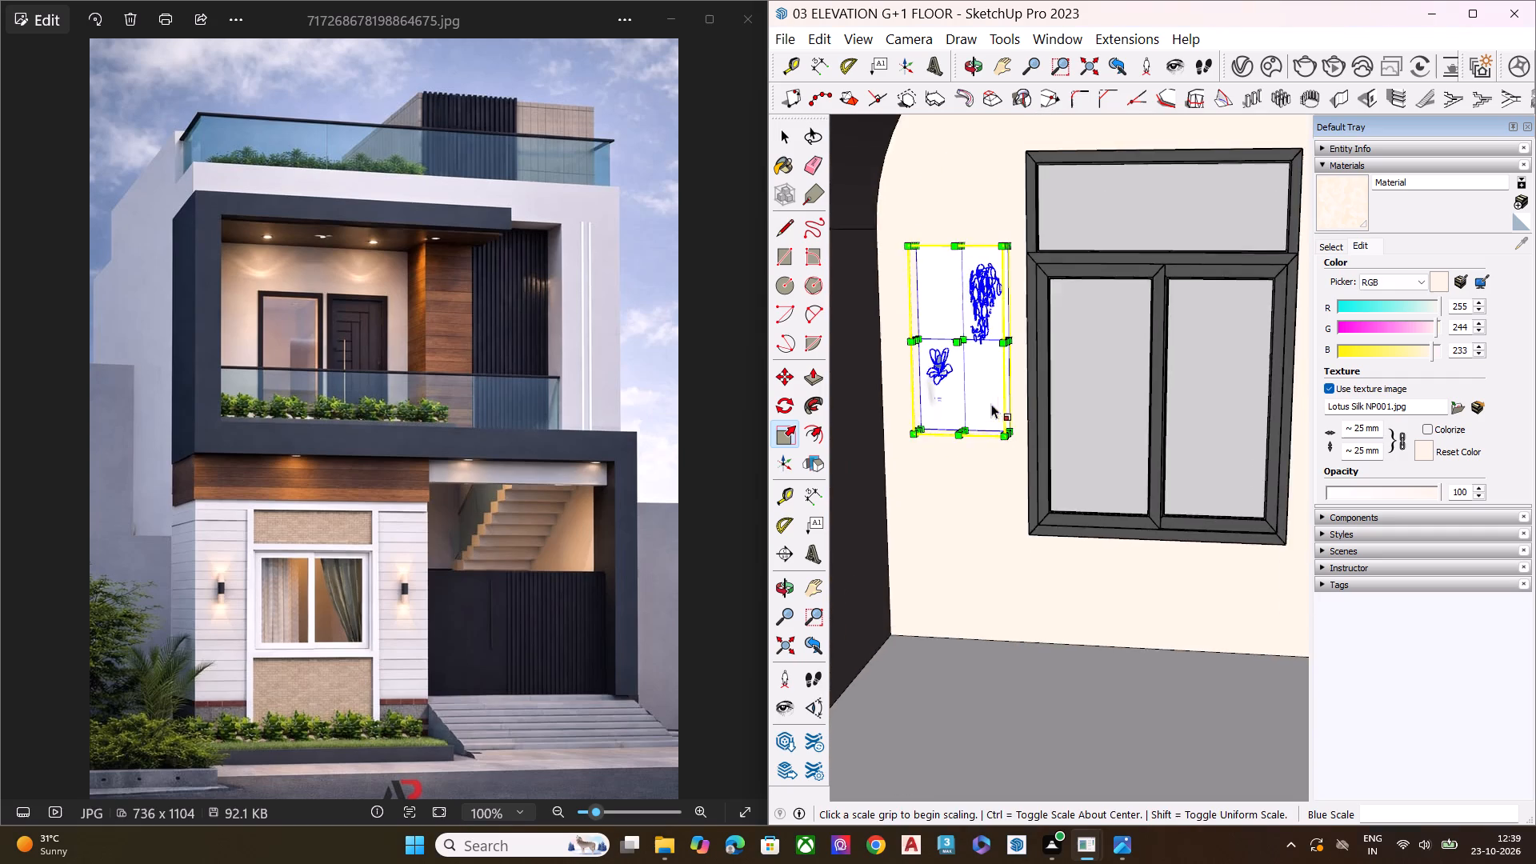
# Scale the balcony wall art upward again by about 1.44, so its top comes near the top of the window.
pyautogui.moveTo(991, 400); pyautogui.dragTo(1005, 265, button='middle')
pyautogui.scroll(7, 947, 249)
pyautogui.click(985, 270)
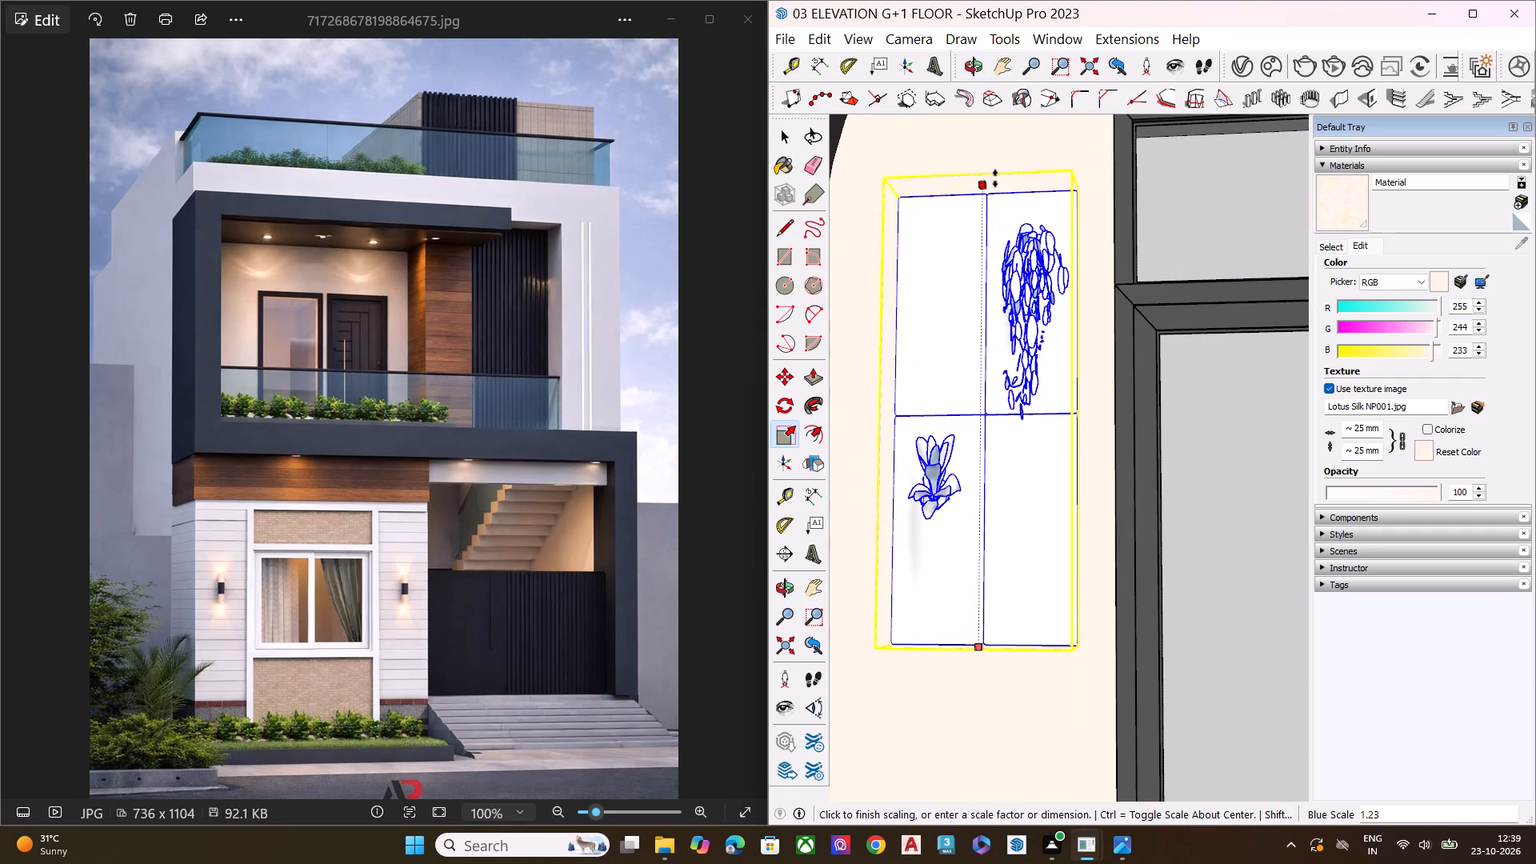
pyautogui.scroll(-4, 1001, 178)
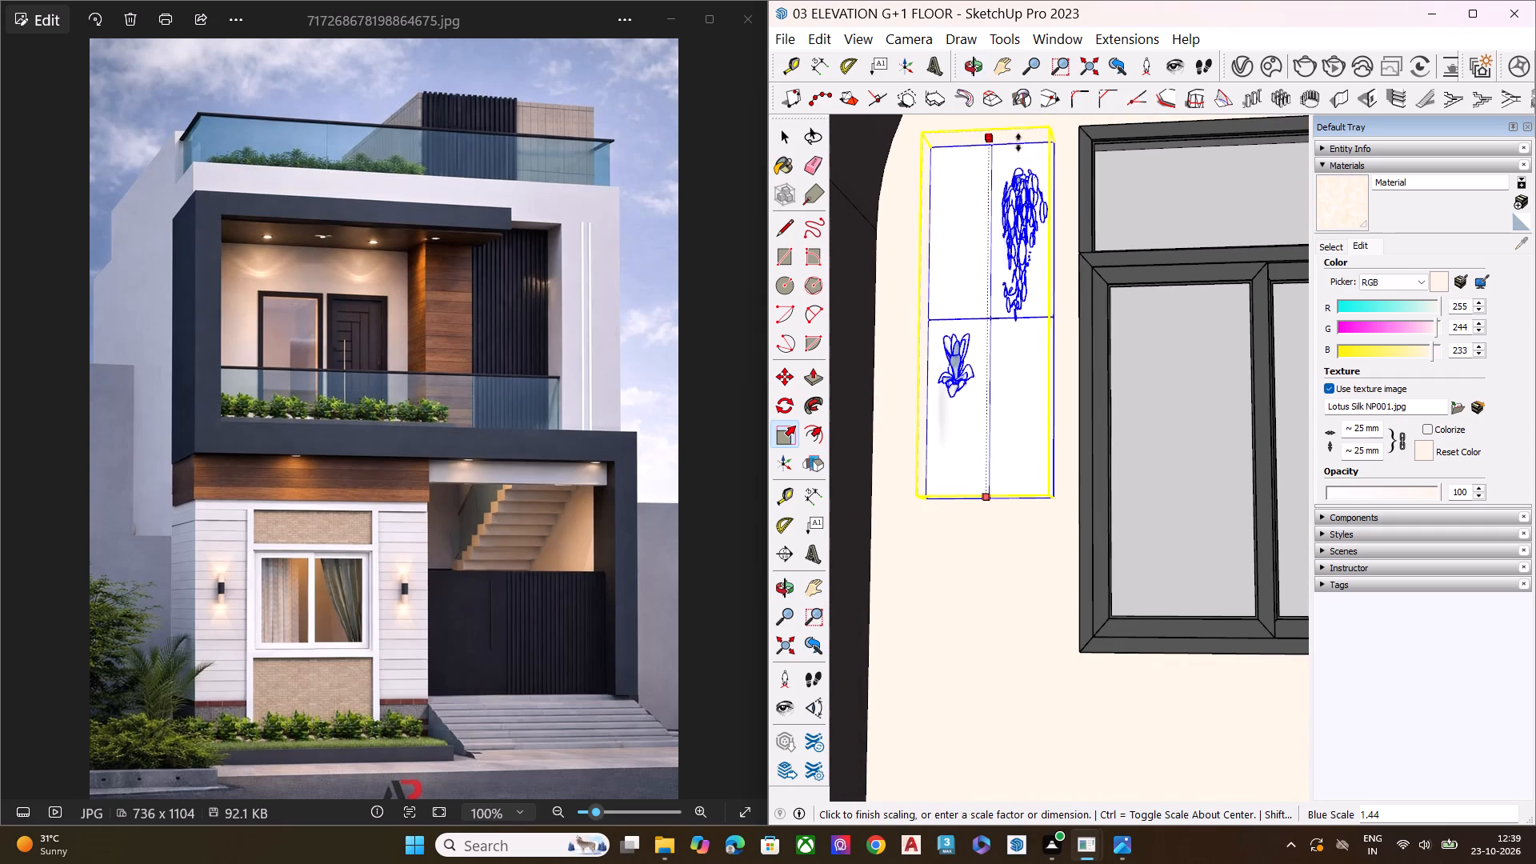
pyautogui.click(1022, 143)
# Stretch the balcony wall art downward by a vertical scale of about 1.42, towards the window's bottom edge.
pyautogui.moveTo(990, 541); pyautogui.dragTo(989, 541, button='middle')
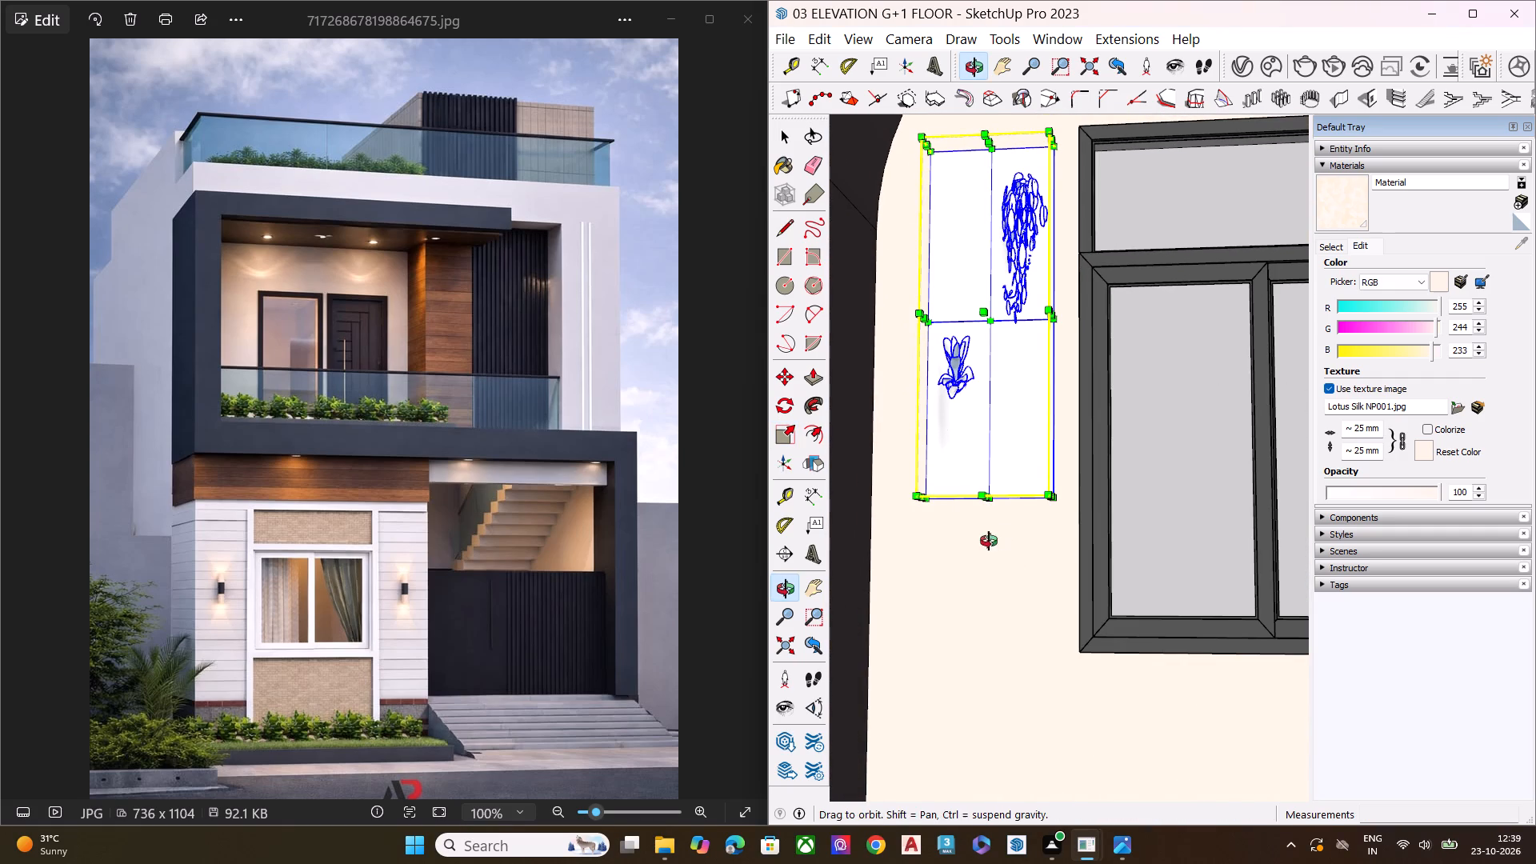
pyautogui.moveTo(989, 541); pyautogui.dragTo(908, 484, button='middle')
pyautogui.scroll(8, 944, 506)
pyautogui.click(992, 481)
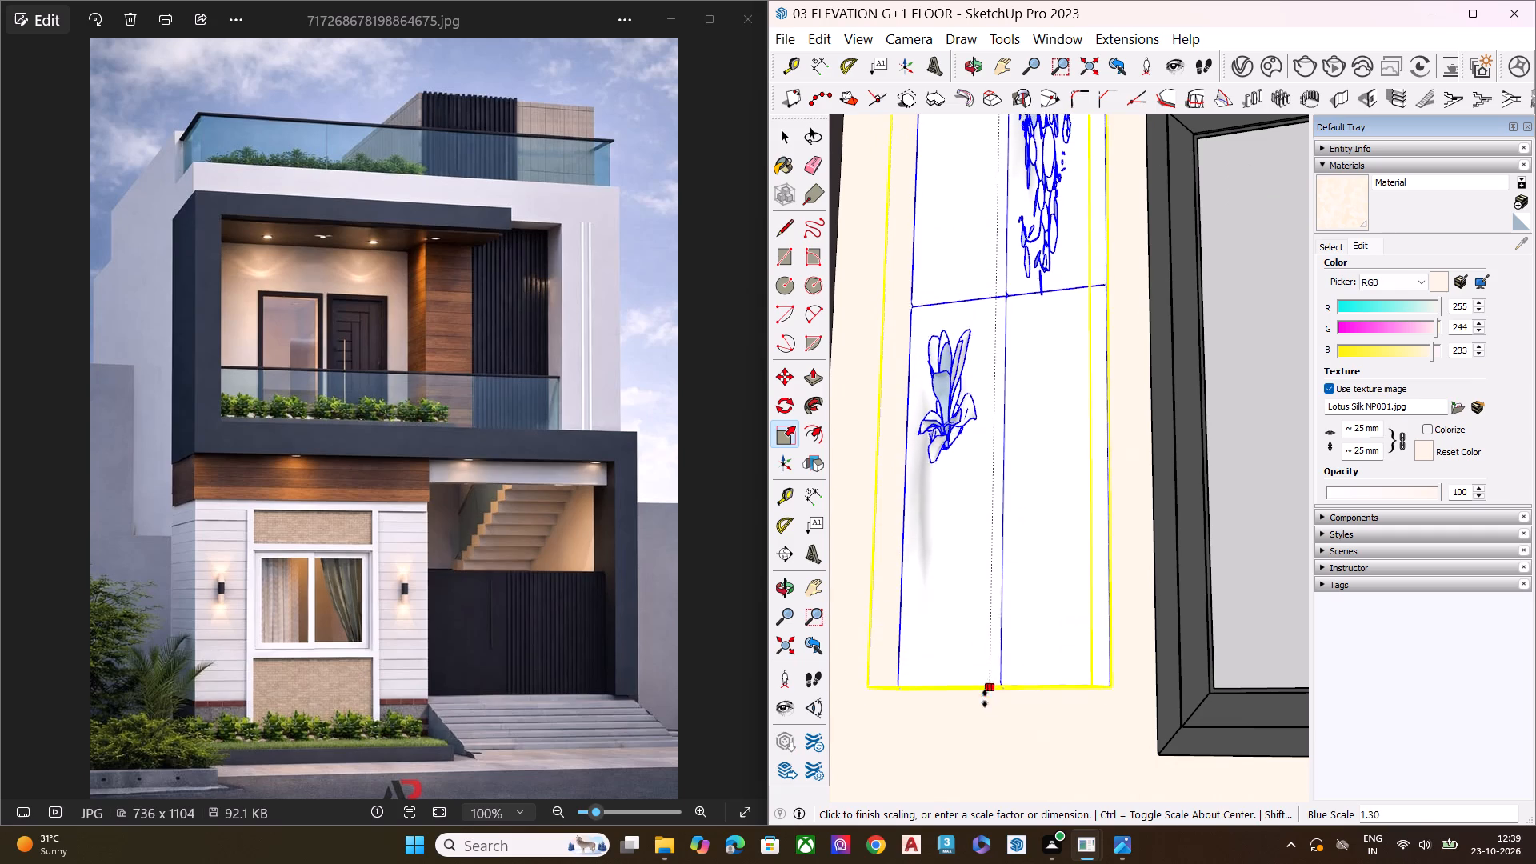
pyautogui.click(1002, 756)
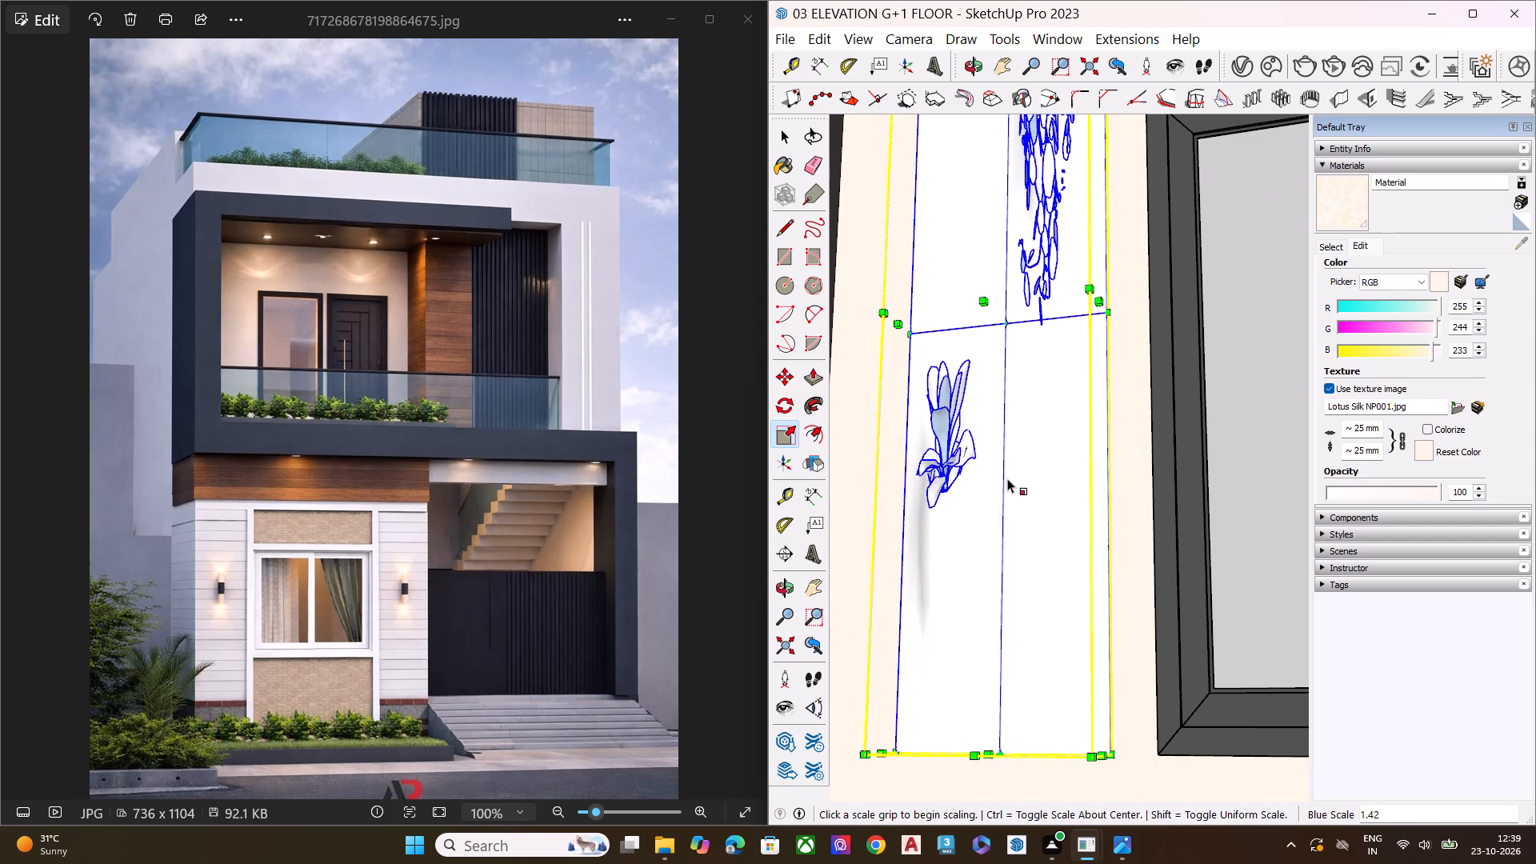
# Scale the balcony wall art outward from the wall to give its floral relief more depth.
pyautogui.scroll(-6, 1007, 478)
pyautogui.moveTo(1022, 491); pyautogui.dragTo(893, 754, button='middle')
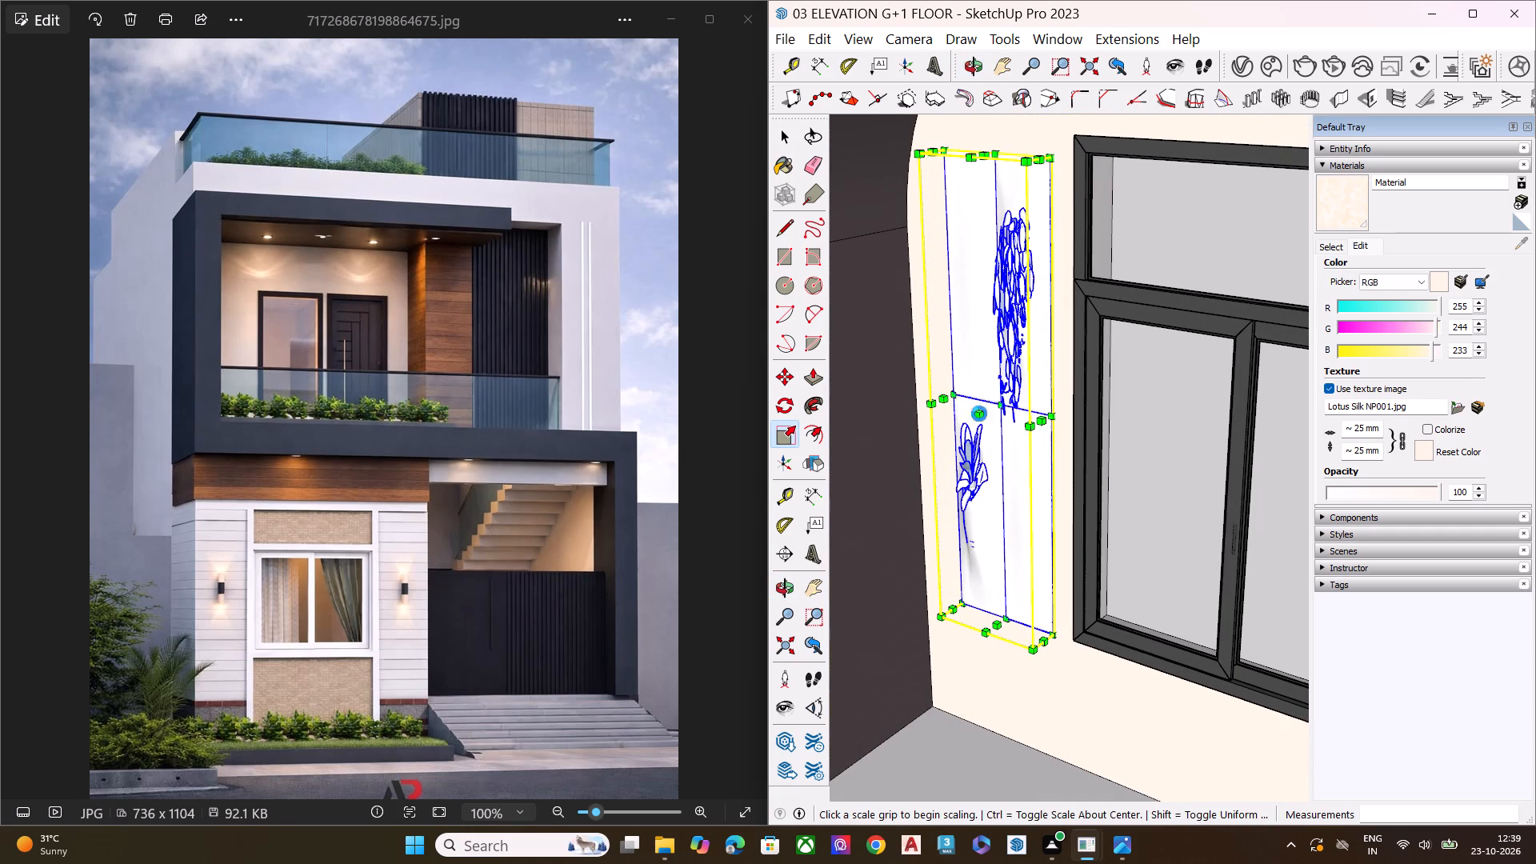
pyautogui.moveTo(978, 419); pyautogui.dragTo(902, 476)
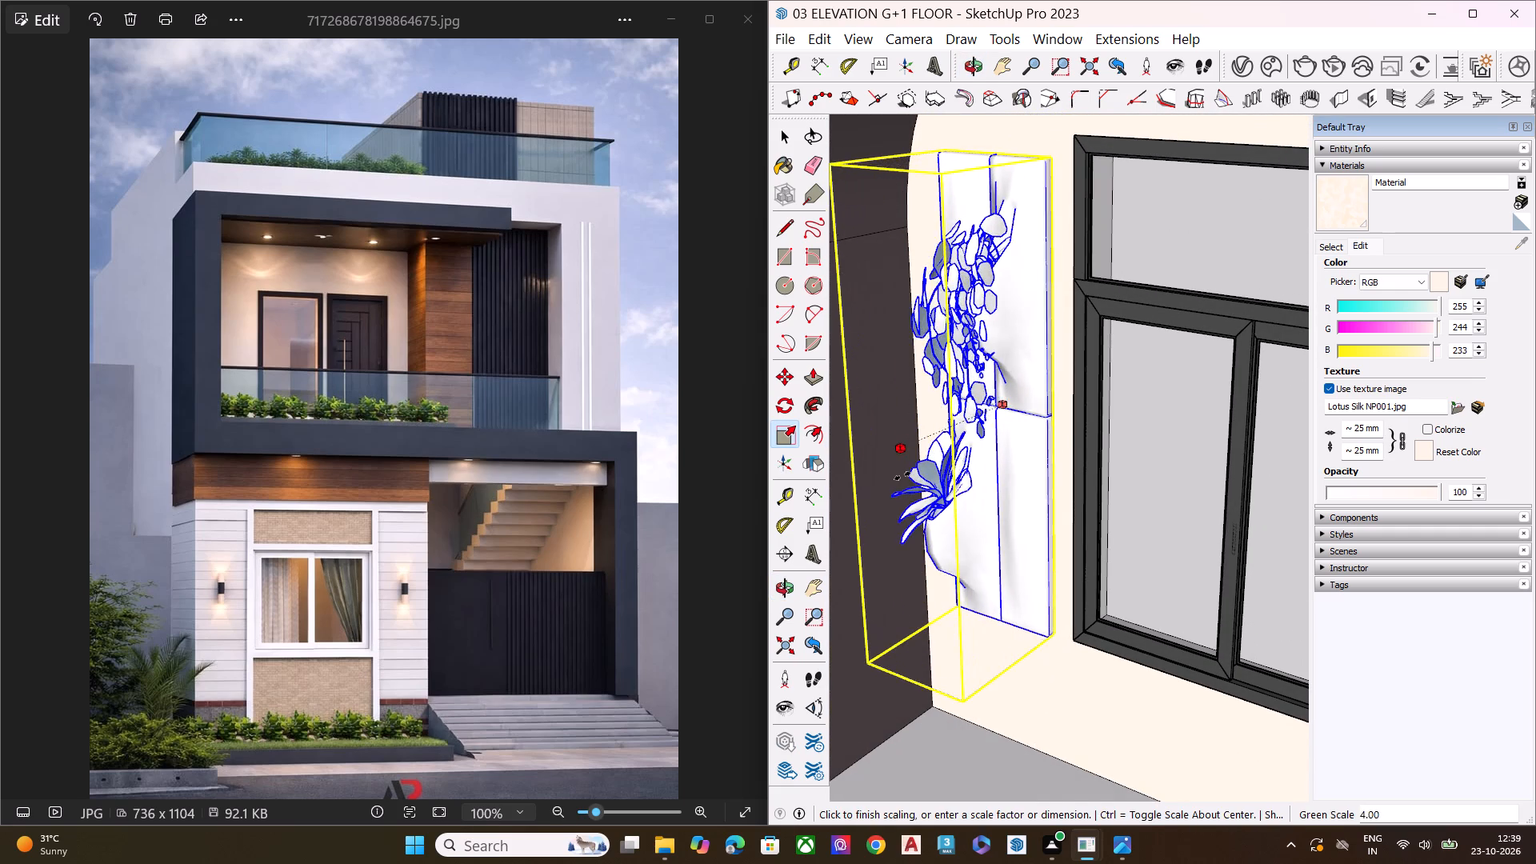
pyautogui.moveTo(902, 476); pyautogui.dragTo(959, 446)
pyautogui.press('space')
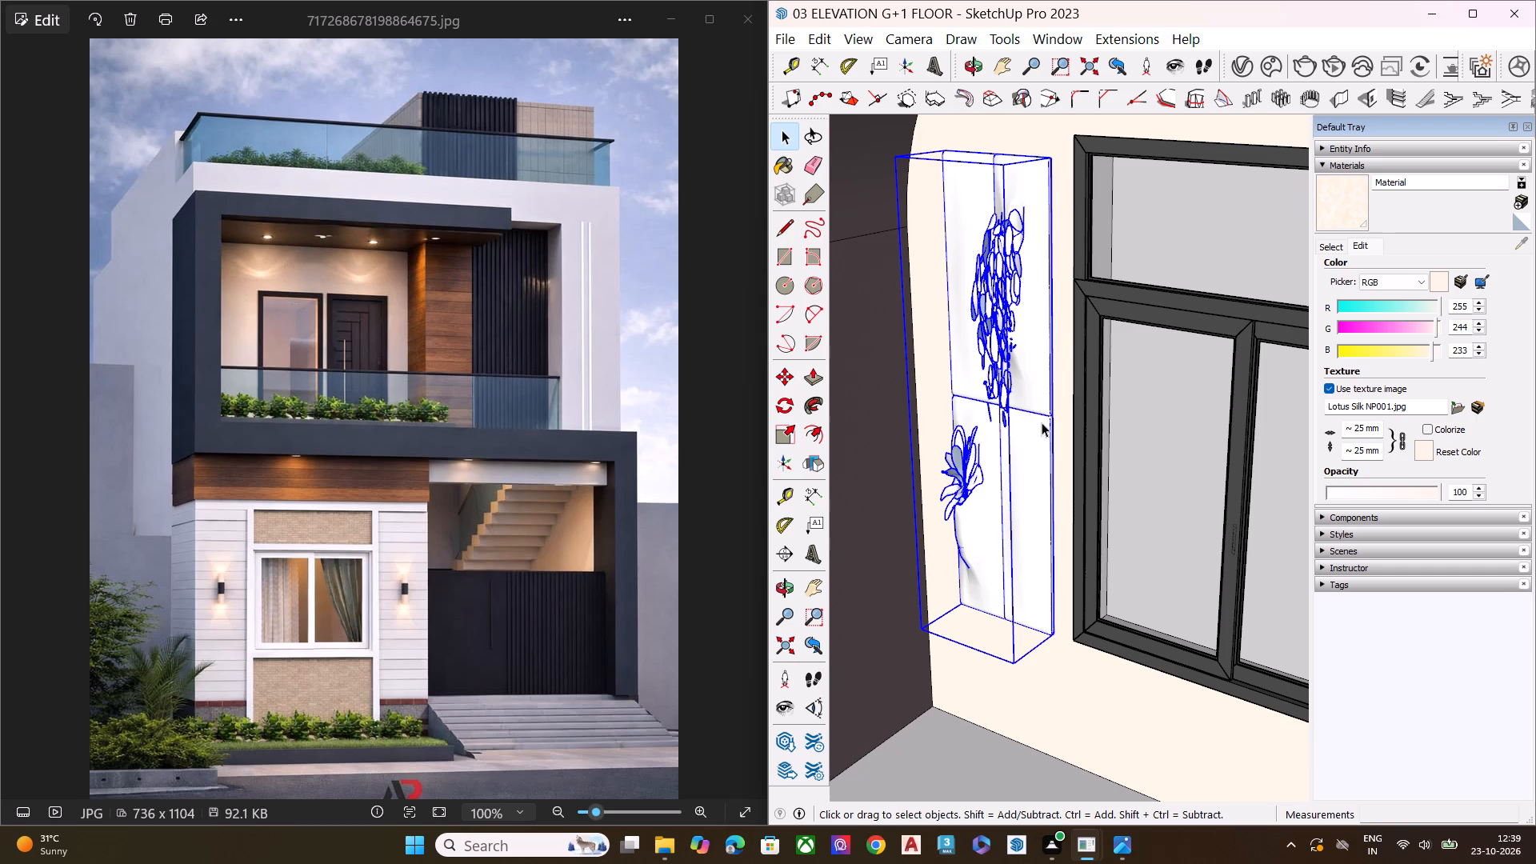
# Widen the balcony wall art by about 1.16 towards the window and about 1.38 towards the balcony's side wall.
pyautogui.press('s')
pyautogui.moveTo(1036, 429); pyautogui.dragTo(1047, 444)
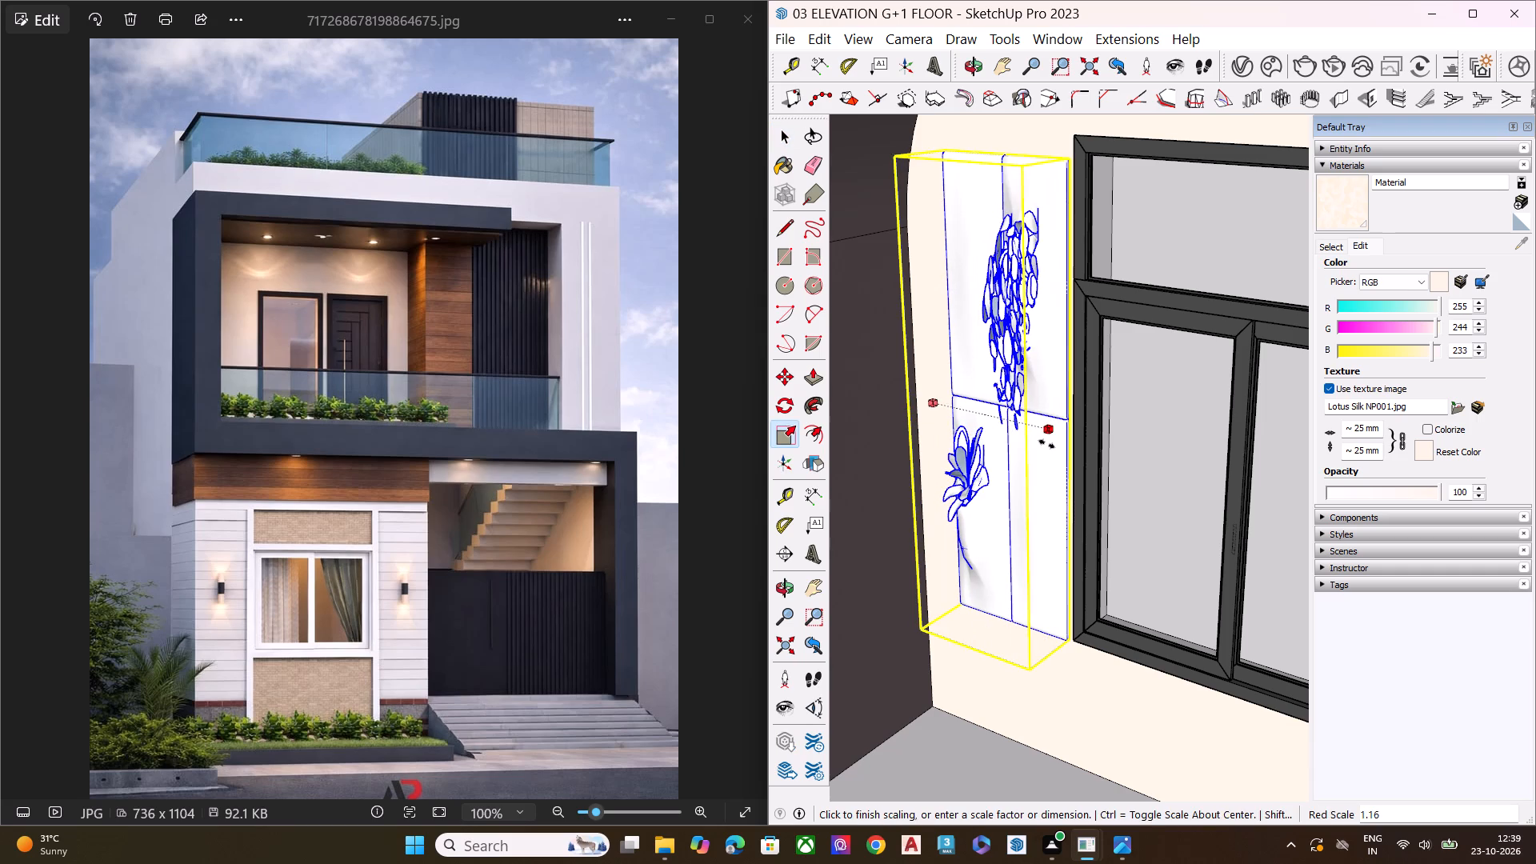
pyautogui.moveTo(1047, 444); pyautogui.dragTo(1047, 445)
pyautogui.moveTo(932, 404); pyautogui.dragTo(904, 388)
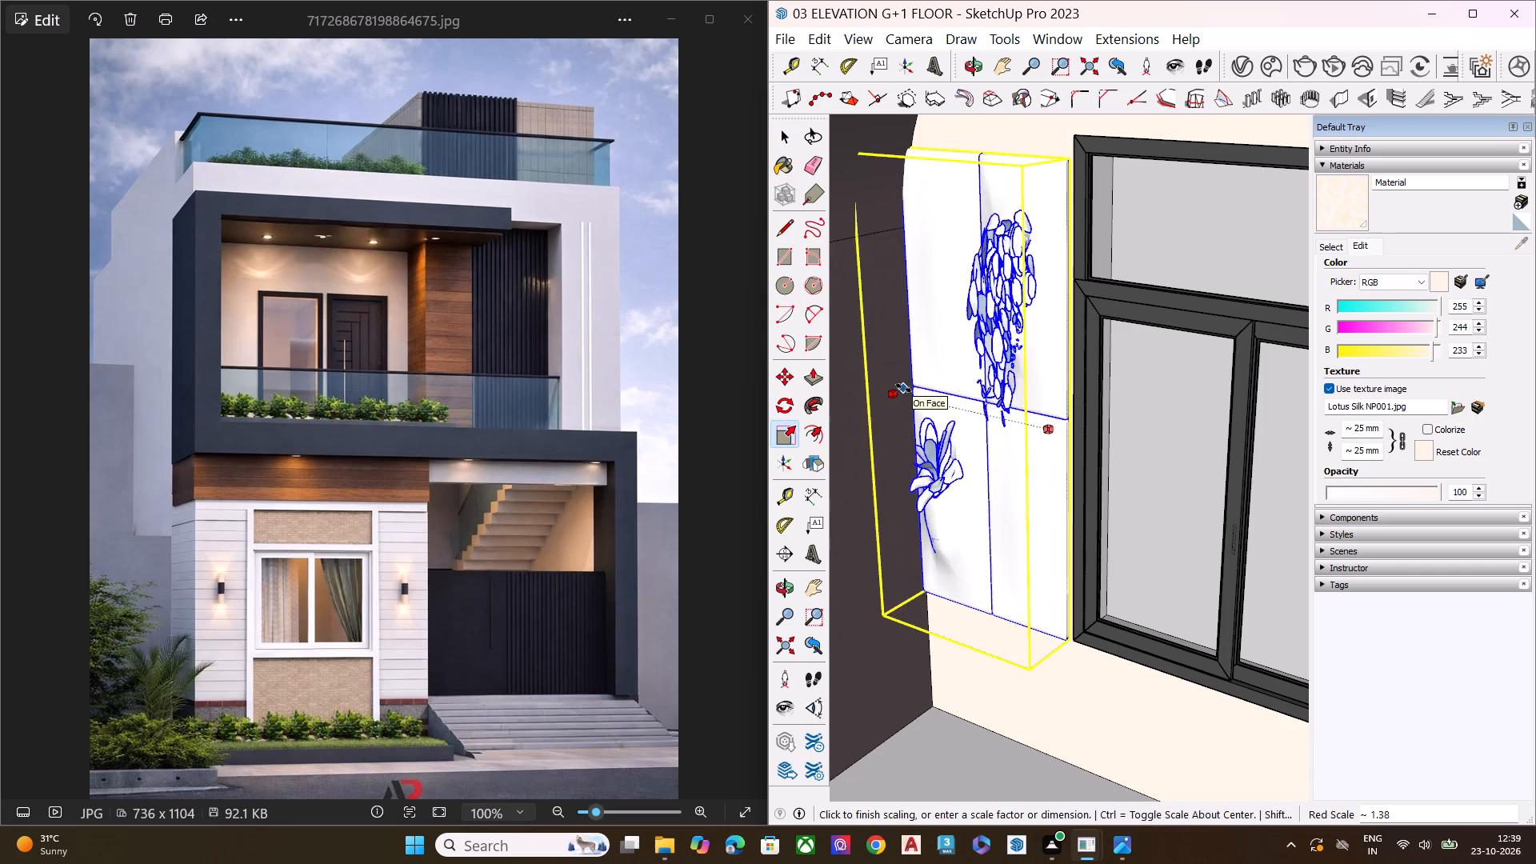
pyautogui.moveTo(904, 388); pyautogui.dragTo(906, 398)
pyautogui.moveTo(1008, 447); pyautogui.dragTo(1178, 283, button='middle')
pyautogui.press('space')
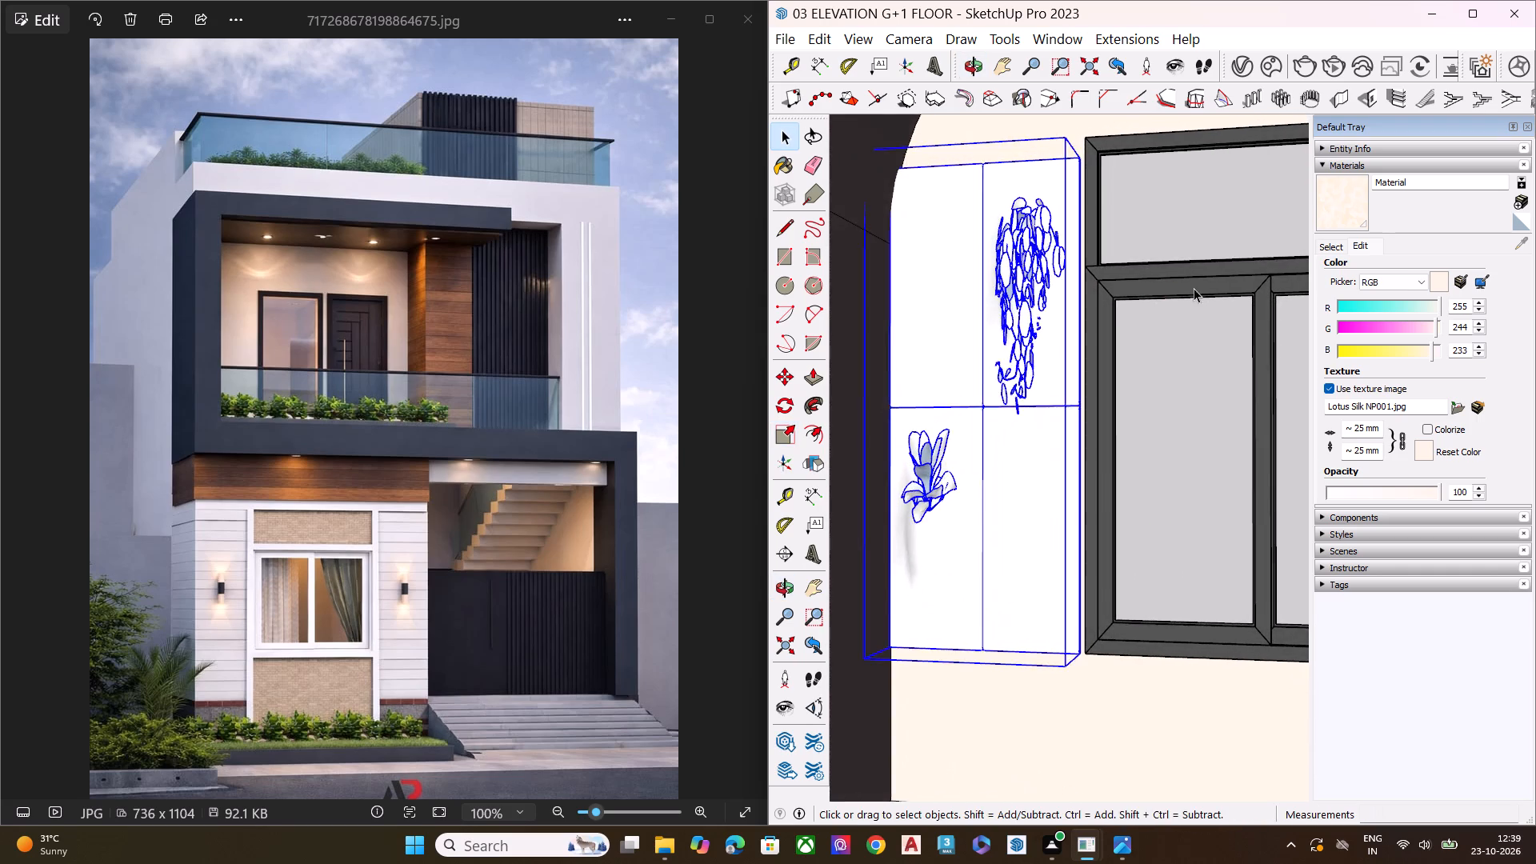
# Deselect the wall art and examine it within the balcony and the whole house from the front and sides.
pyautogui.scroll(-2, 1194, 289)
pyautogui.scroll(1, 1194, 297)
pyautogui.scroll(-5, 1194, 316)
pyautogui.scroll(-6, 1157, 374)
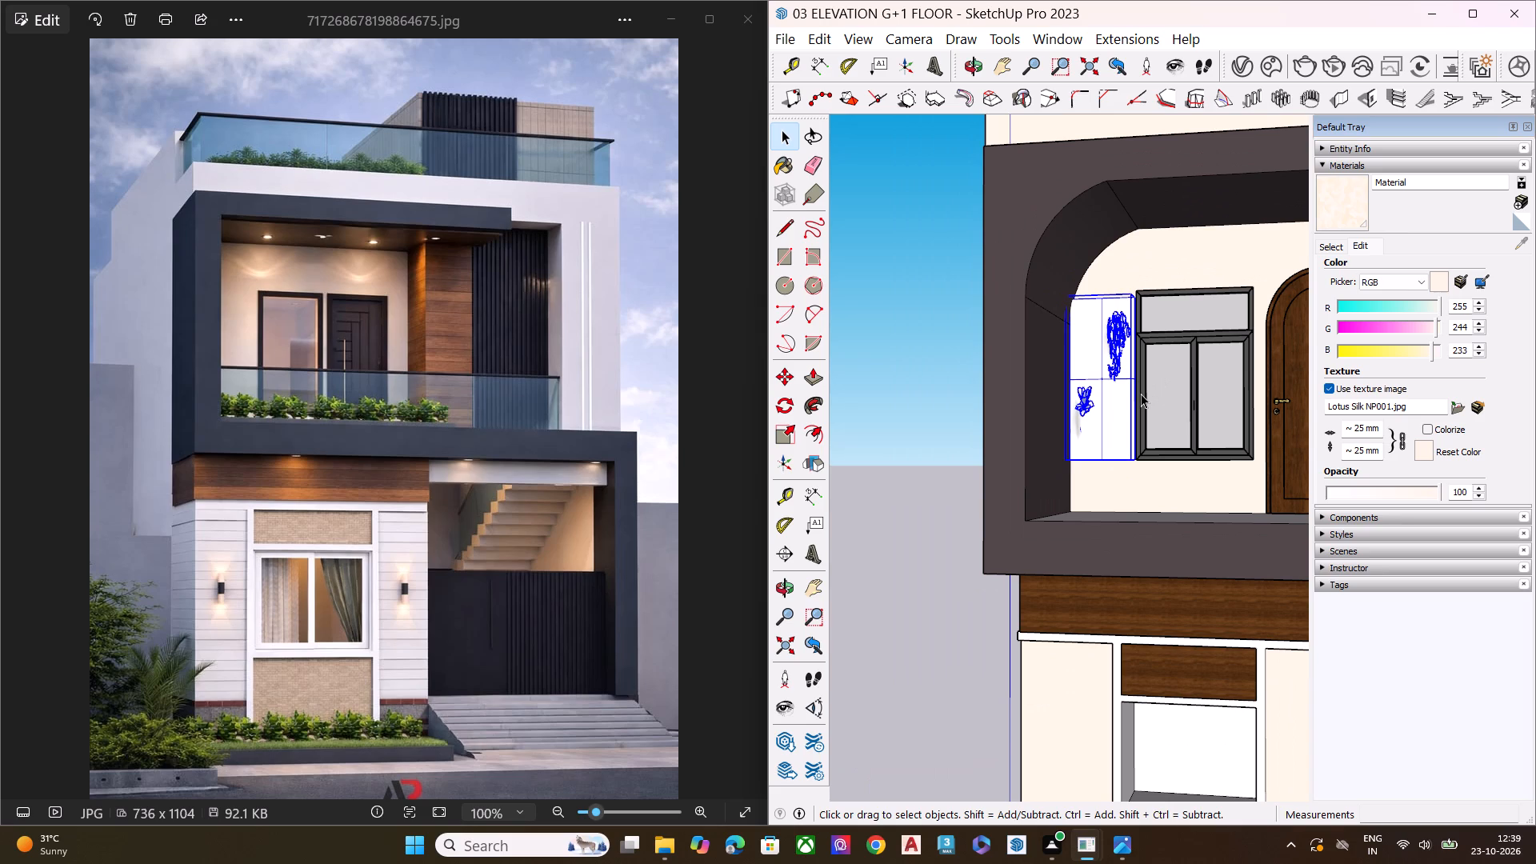
pyautogui.scroll(-4, 1006, 360)
pyautogui.click(932, 464)
pyautogui.press('space')
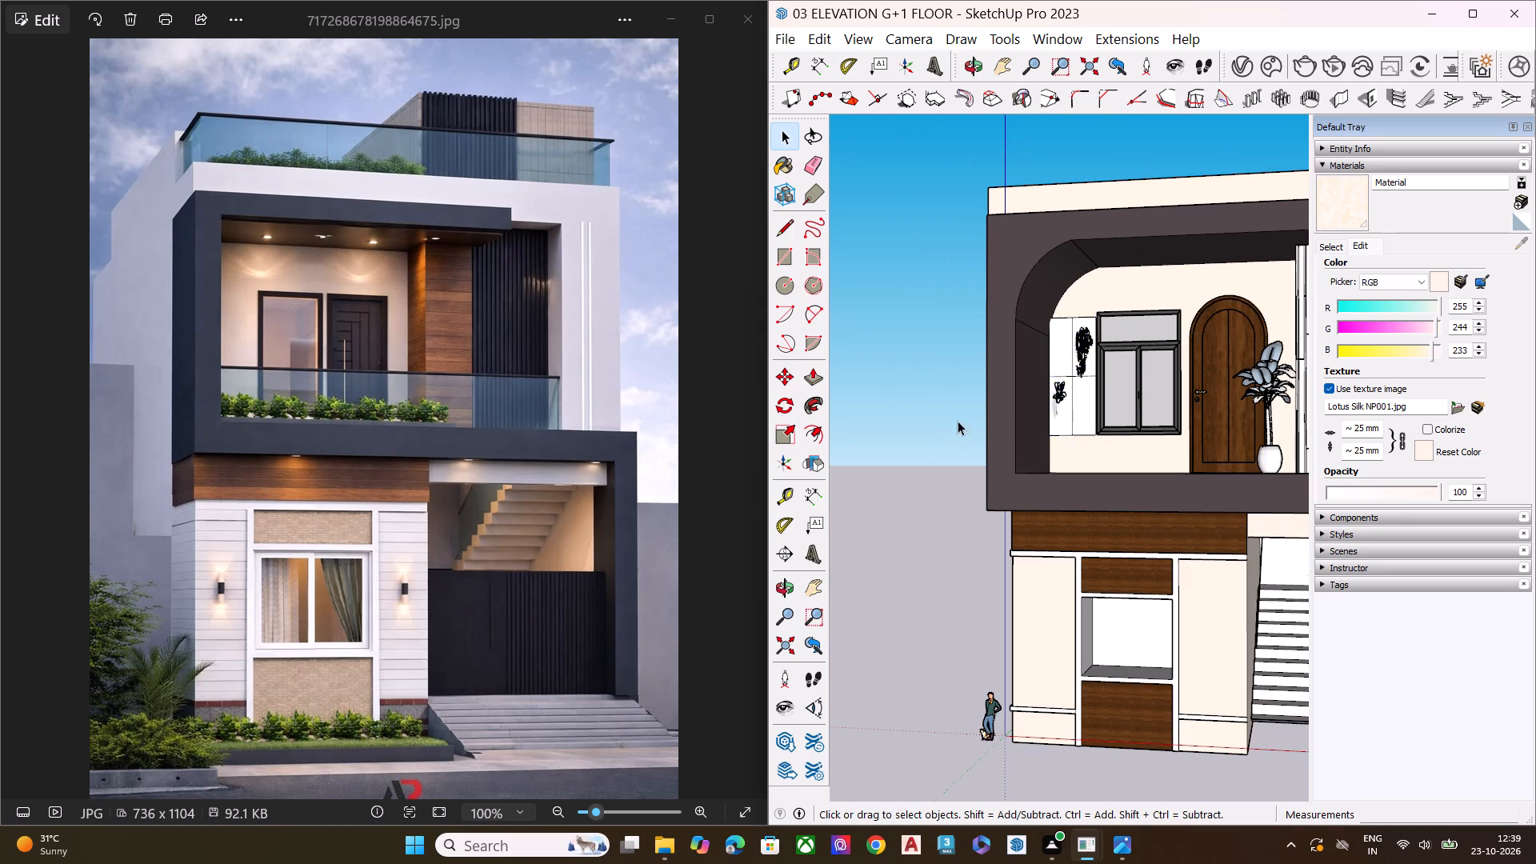
pyautogui.scroll(-7, 958, 421)
pyautogui.moveTo(1050, 513); pyautogui.dragTo(1040, 446, button='middle')
pyautogui.scroll(-5, 1037, 430)
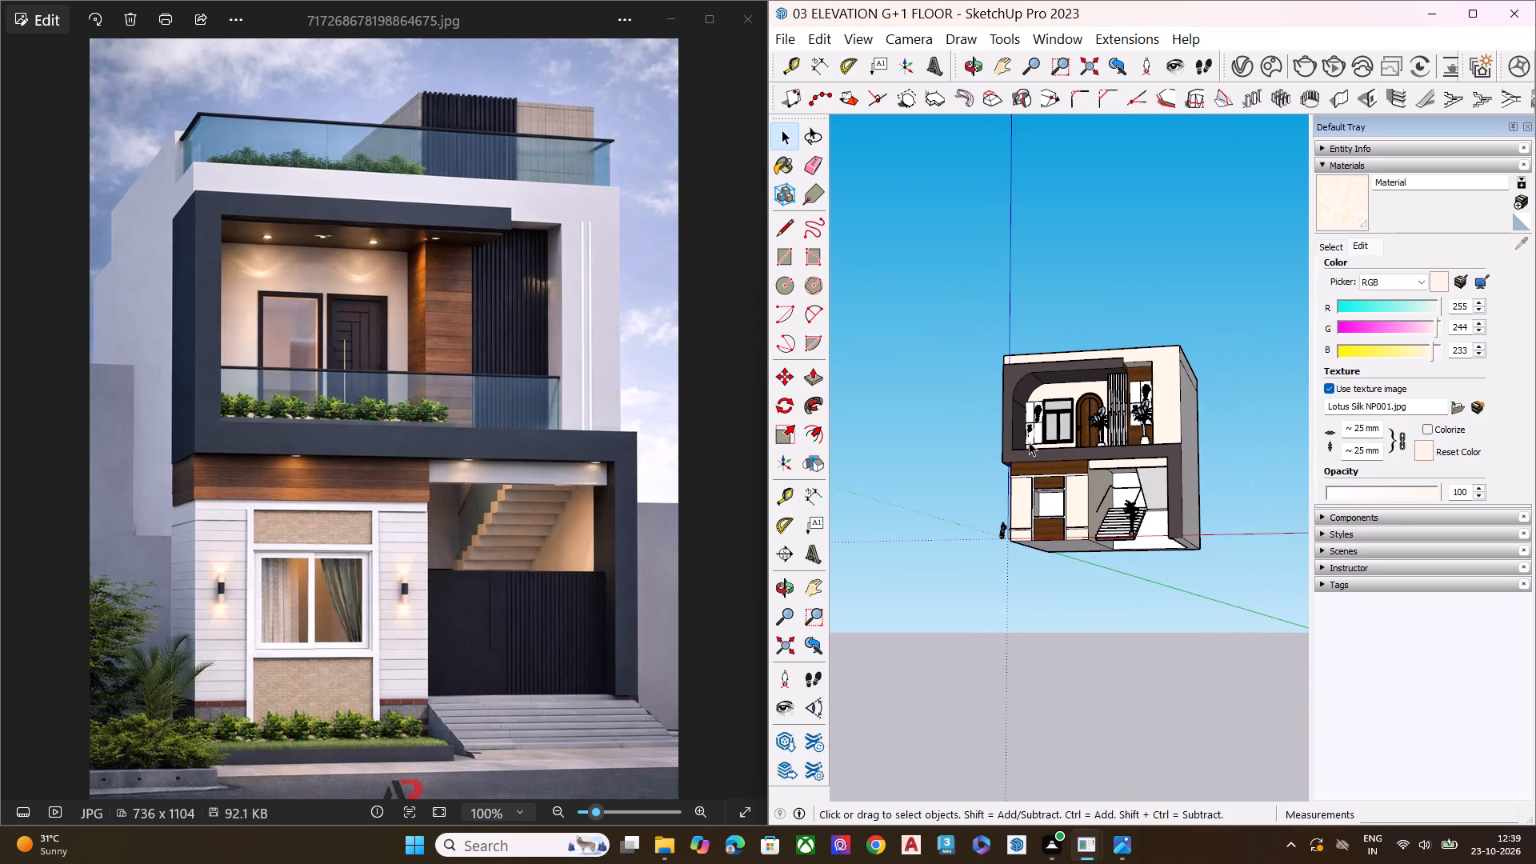
pyautogui.scroll(-5, 1017, 374)
pyautogui.moveTo(1120, 468); pyautogui.dragTo(1120, 525, button='middle')
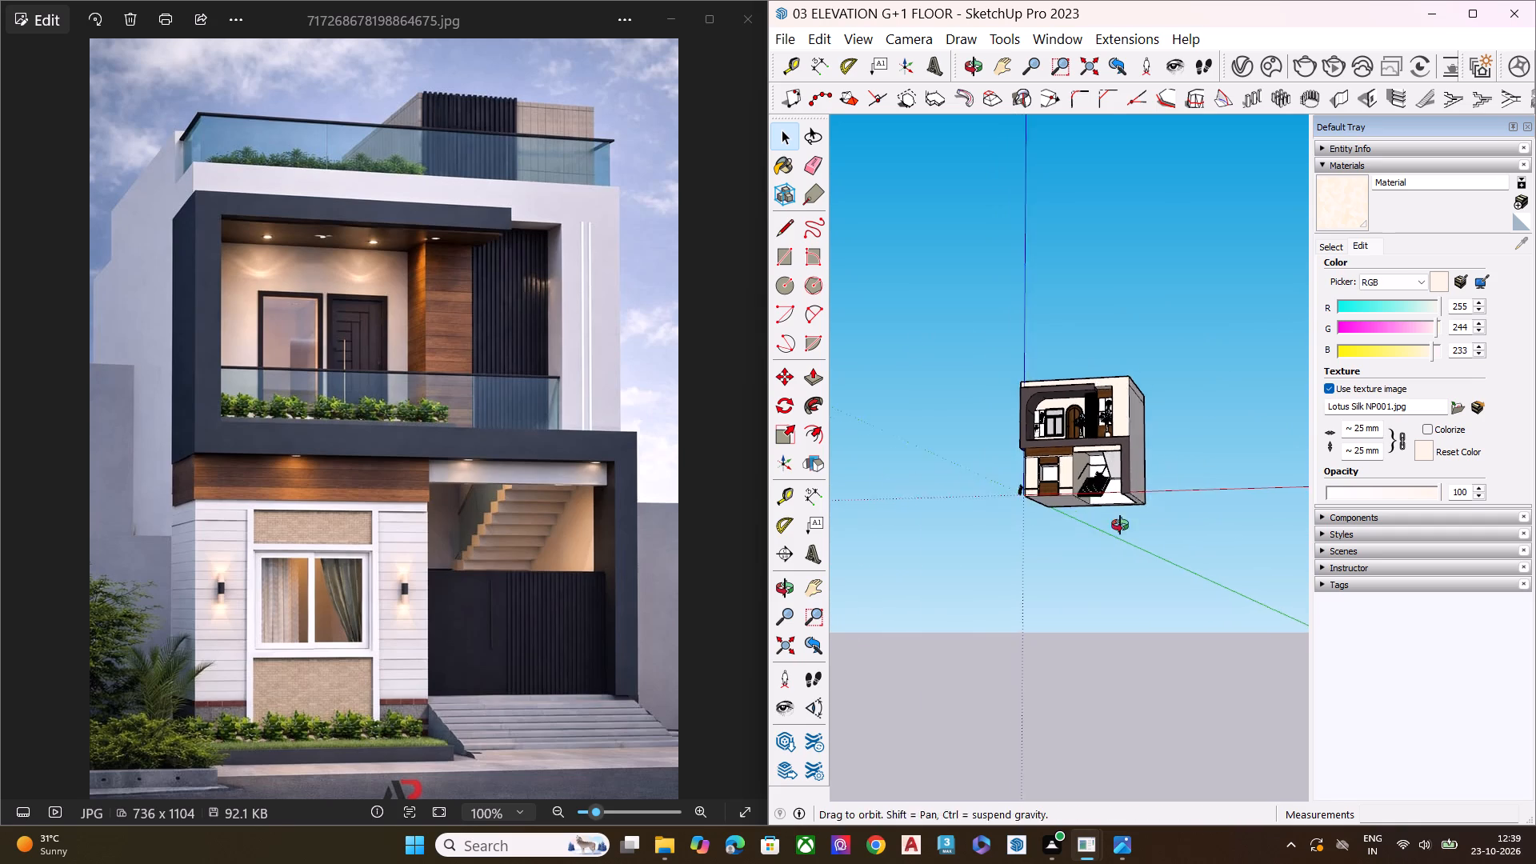
pyautogui.moveTo(1120, 525); pyautogui.dragTo(1120, 571, button='middle')
pyautogui.press('space')
pyautogui.scroll(17, 1119, 467)
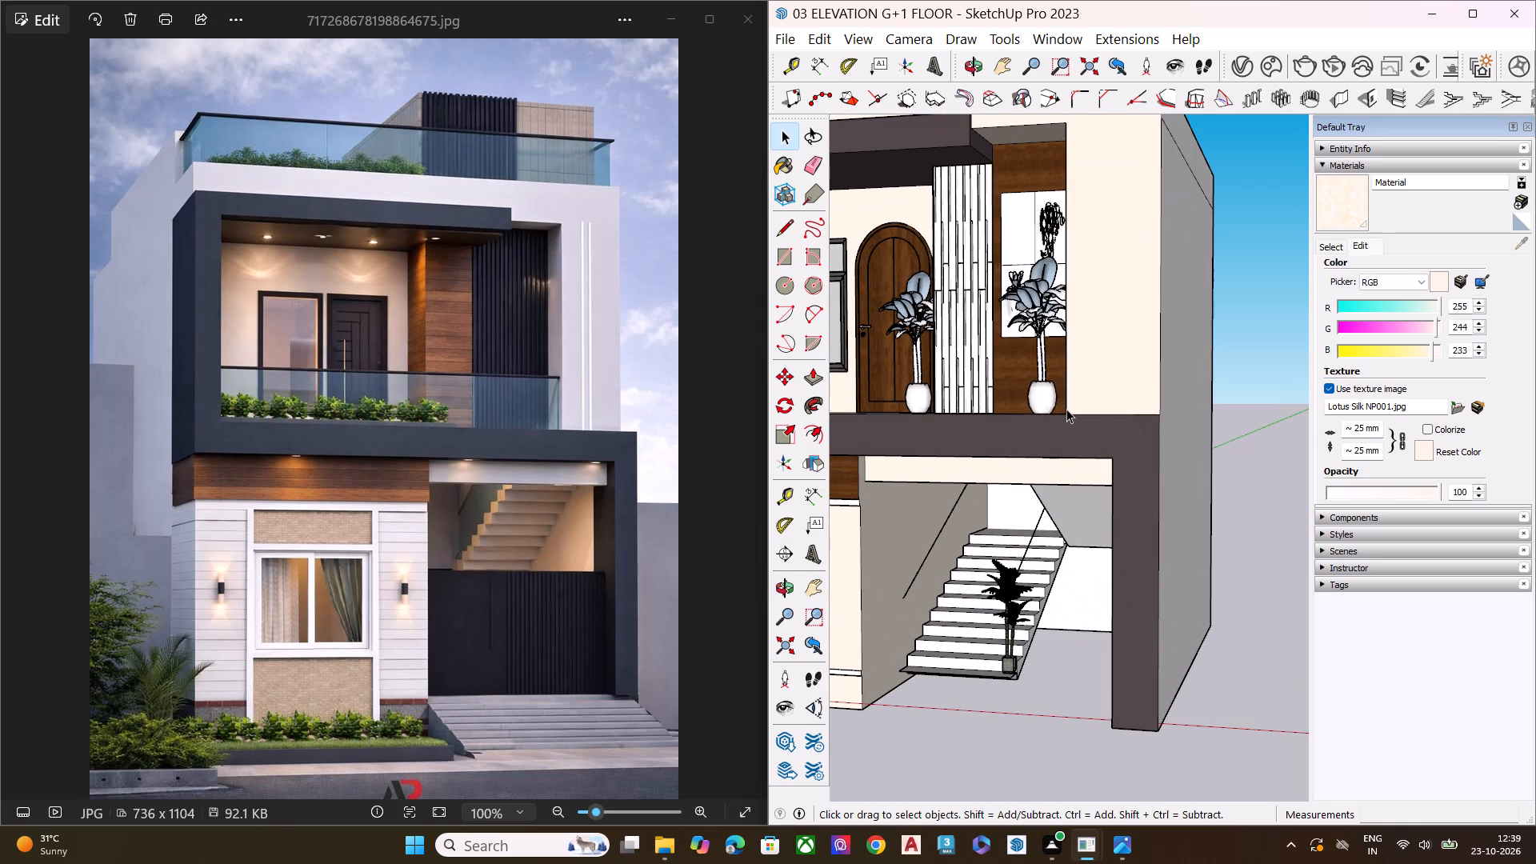
pyautogui.scroll(-6, 1121, 426)
pyautogui.moveTo(1134, 479); pyautogui.dragTo(1361, 488, button='middle')
pyautogui.press('space')
pyautogui.moveTo(902, 490); pyautogui.dragTo(1314, 470, button='middle')
pyautogui.press('space')
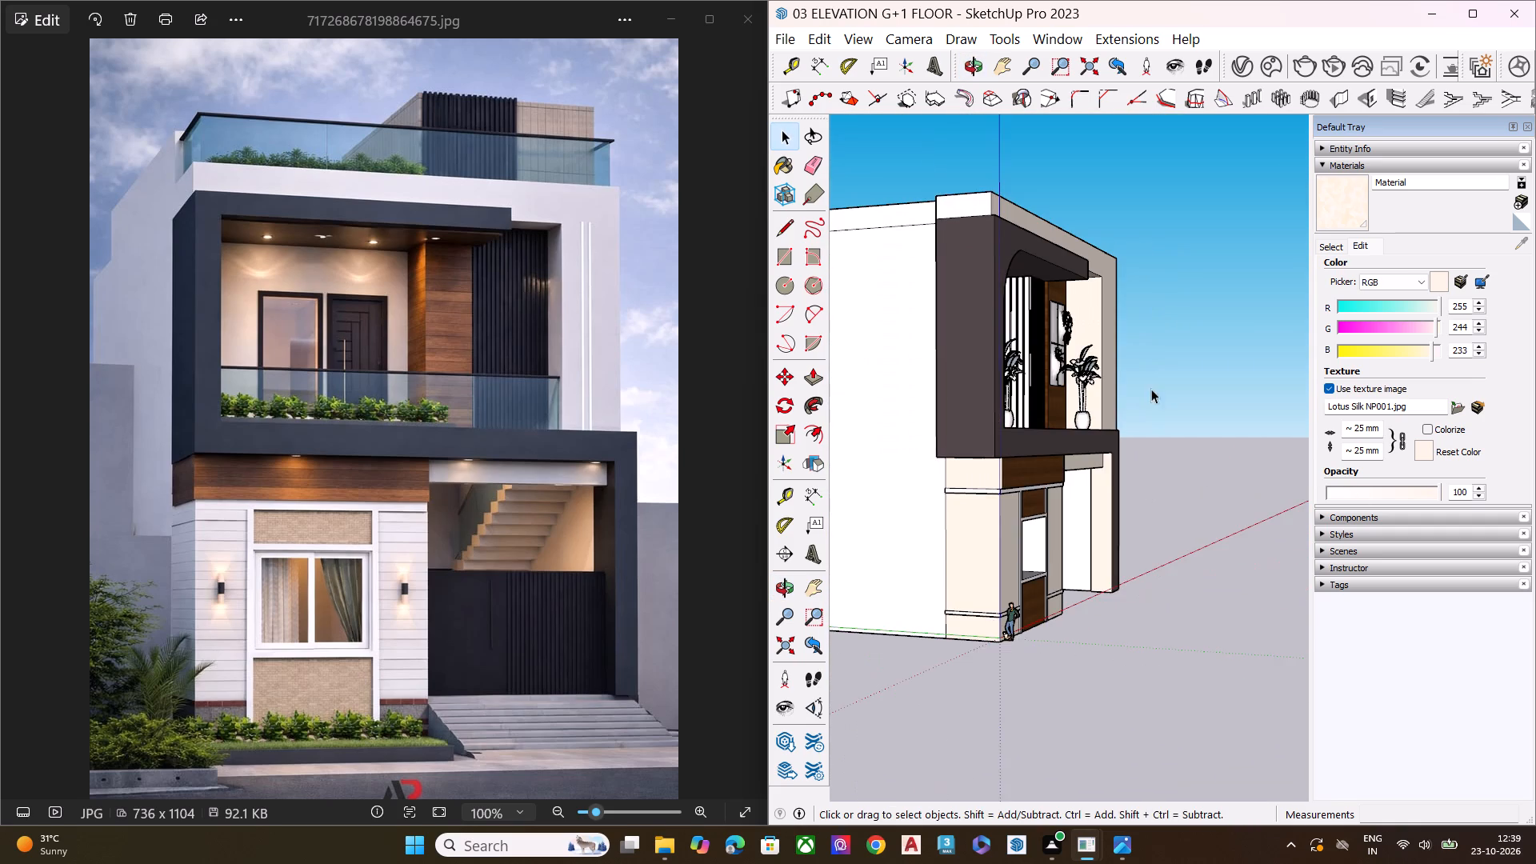
# Examine the balcony wall art, plants and slatted partition, and the front facade down to the ground-floor window and staircase.
pyautogui.scroll(4, 1137, 374)
pyautogui.scroll(-1, 1006, 358)
pyautogui.scroll(4, 1005, 358)
pyautogui.scroll(-1, 1005, 358)
pyautogui.scroll(9, 1005, 358)
pyautogui.scroll(11, 1048, 302)
pyautogui.scroll(-1, 1050, 302)
pyautogui.scroll(1, 1007, 348)
pyautogui.scroll(-2, 1003, 350)
pyautogui.scroll(1, 1003, 351)
pyautogui.scroll(-3, 999, 356)
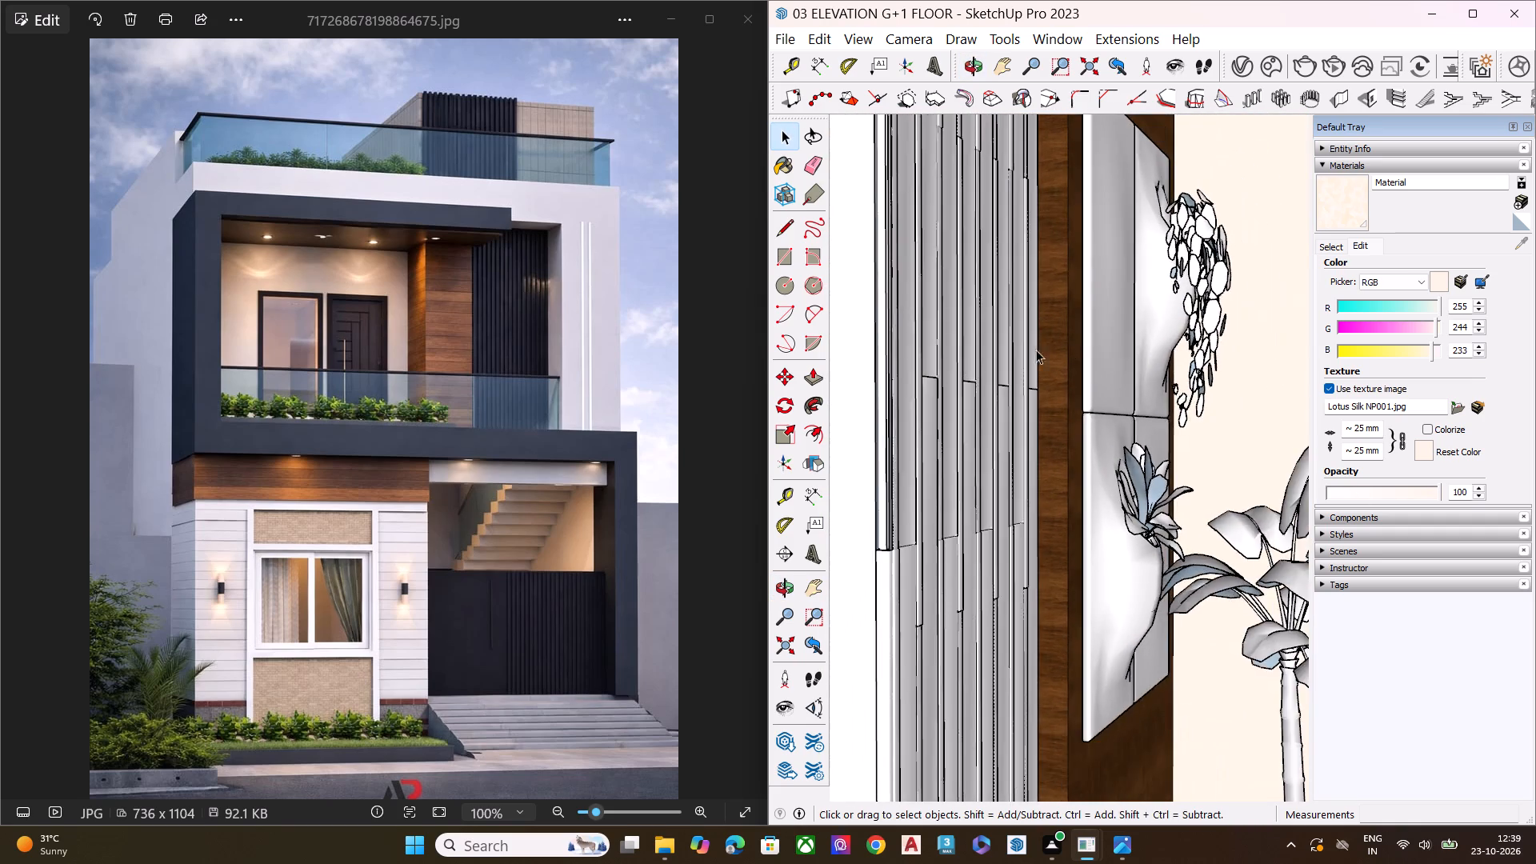
pyautogui.moveTo(1142, 335); pyautogui.dragTo(756, 400, button='middle')
pyautogui.scroll(-12, 1082, 358)
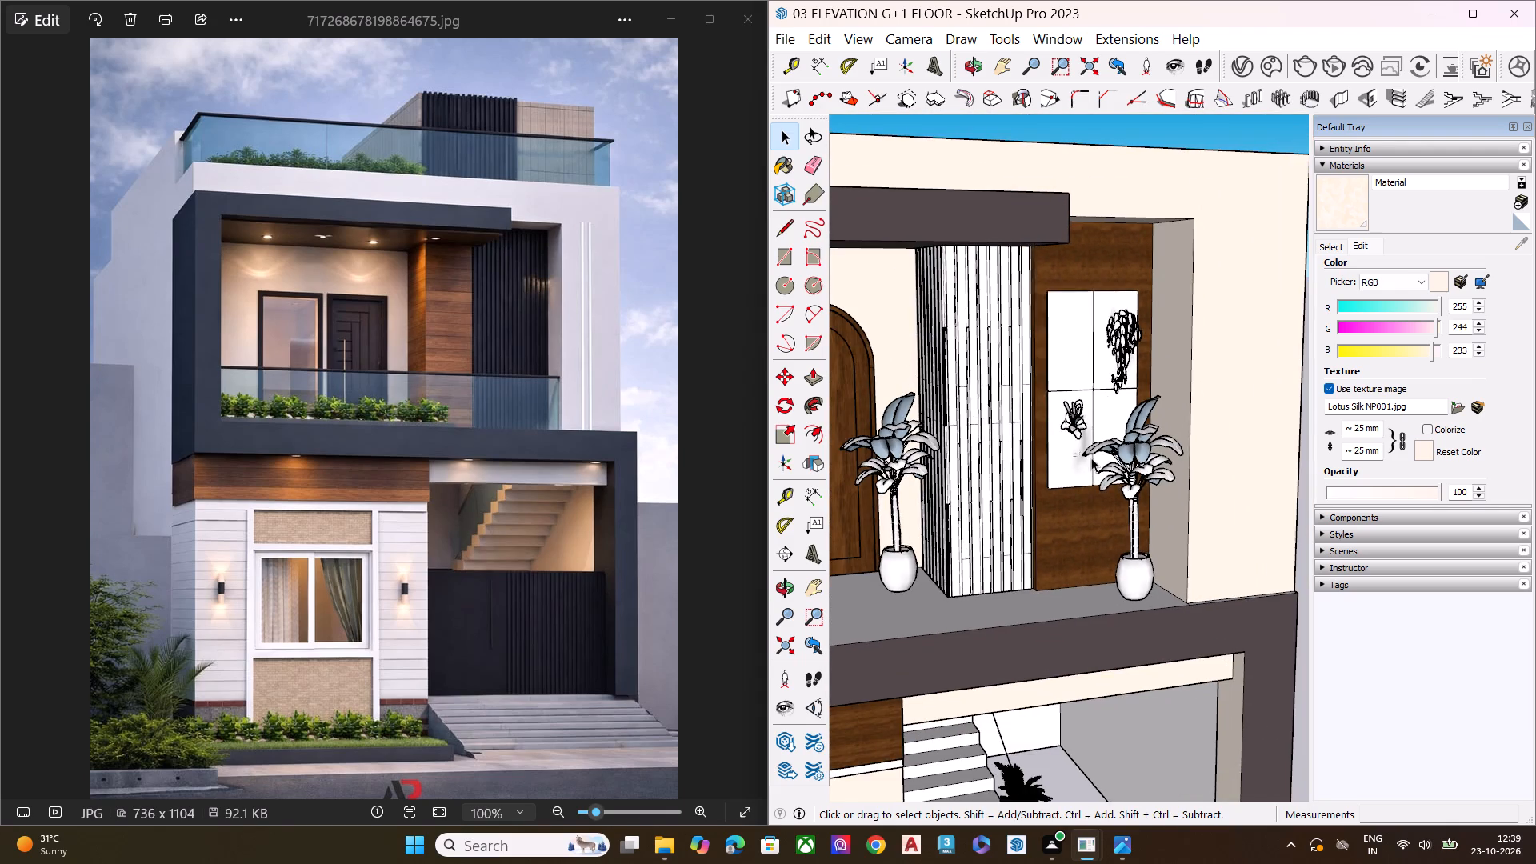
pyautogui.moveTo(1091, 458); pyautogui.dragTo(956, 394, button='middle')
pyautogui.scroll(-8, 1141, 350)
pyautogui.moveTo(1086, 505); pyautogui.dragTo(1068, 609, button='middle')
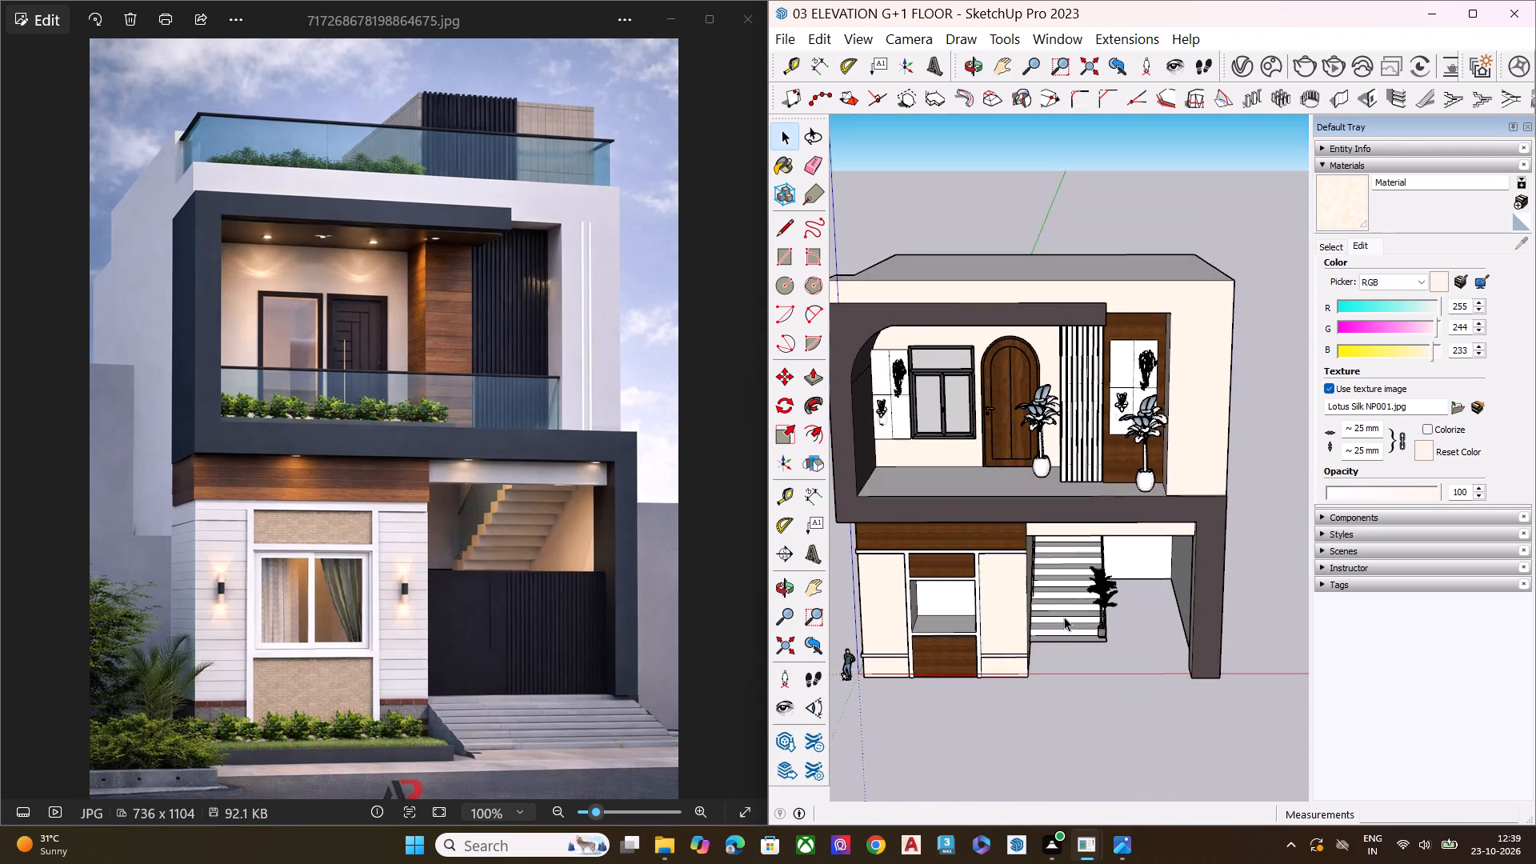
pyautogui.scroll(6, 996, 686)
pyautogui.moveTo(918, 690); pyautogui.dragTo(977, 771, button='middle')
pyautogui.scroll(5, 977, 771)
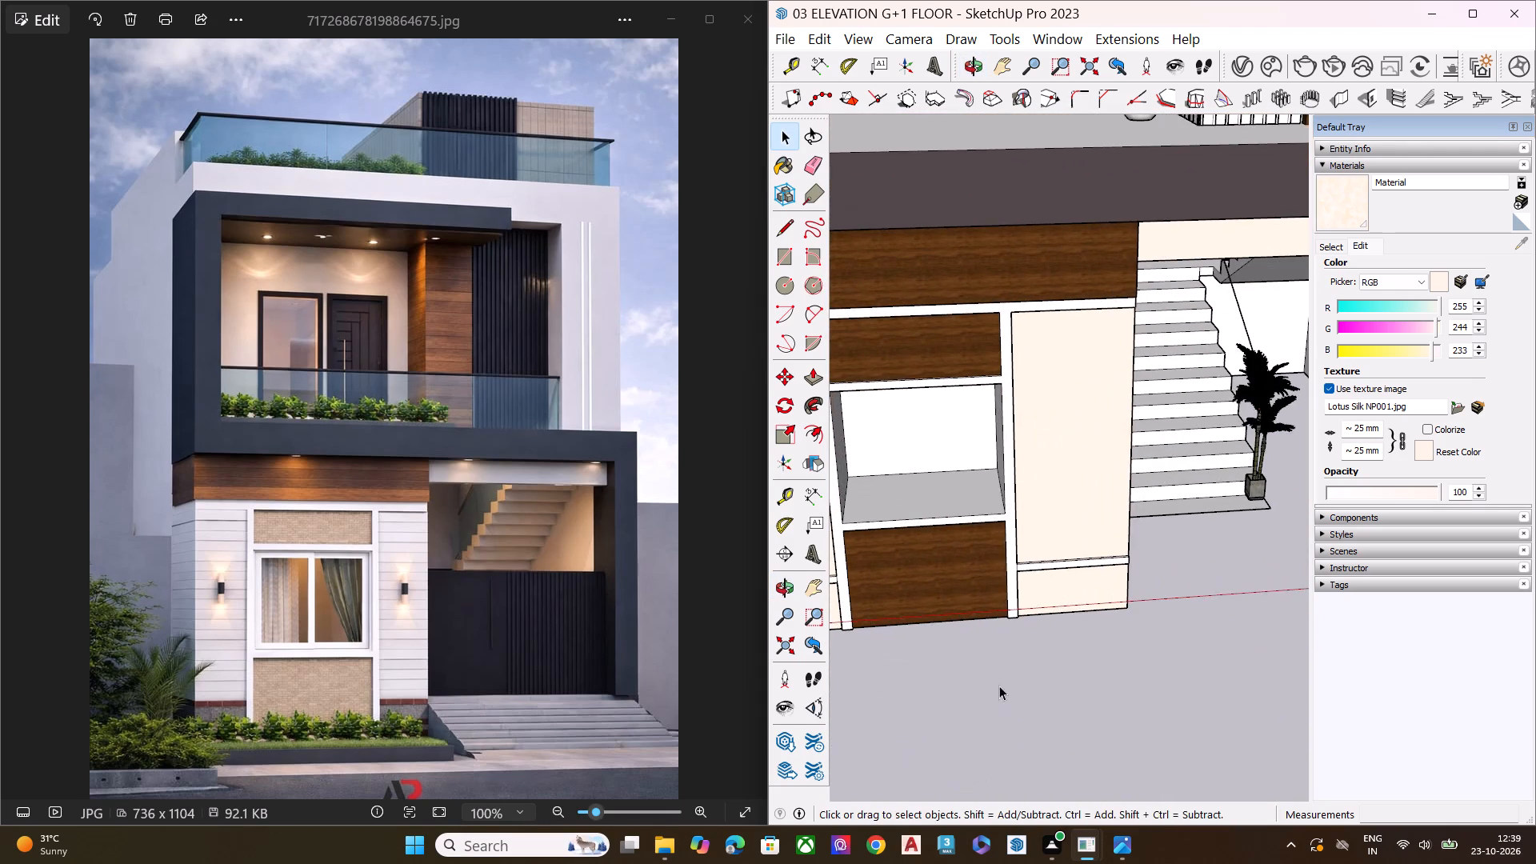
# Draw a rotated rectangle along the house's rear bottom edge, standing vertically and dropping about 2' 7" below the base.
pyautogui.moveTo(1015, 646); pyautogui.dragTo(1058, 457, button='middle')
pyautogui.scroll(-8, 958, 460)
pyautogui.moveTo(1053, 576); pyautogui.dragTo(1078, 338, button='middle')
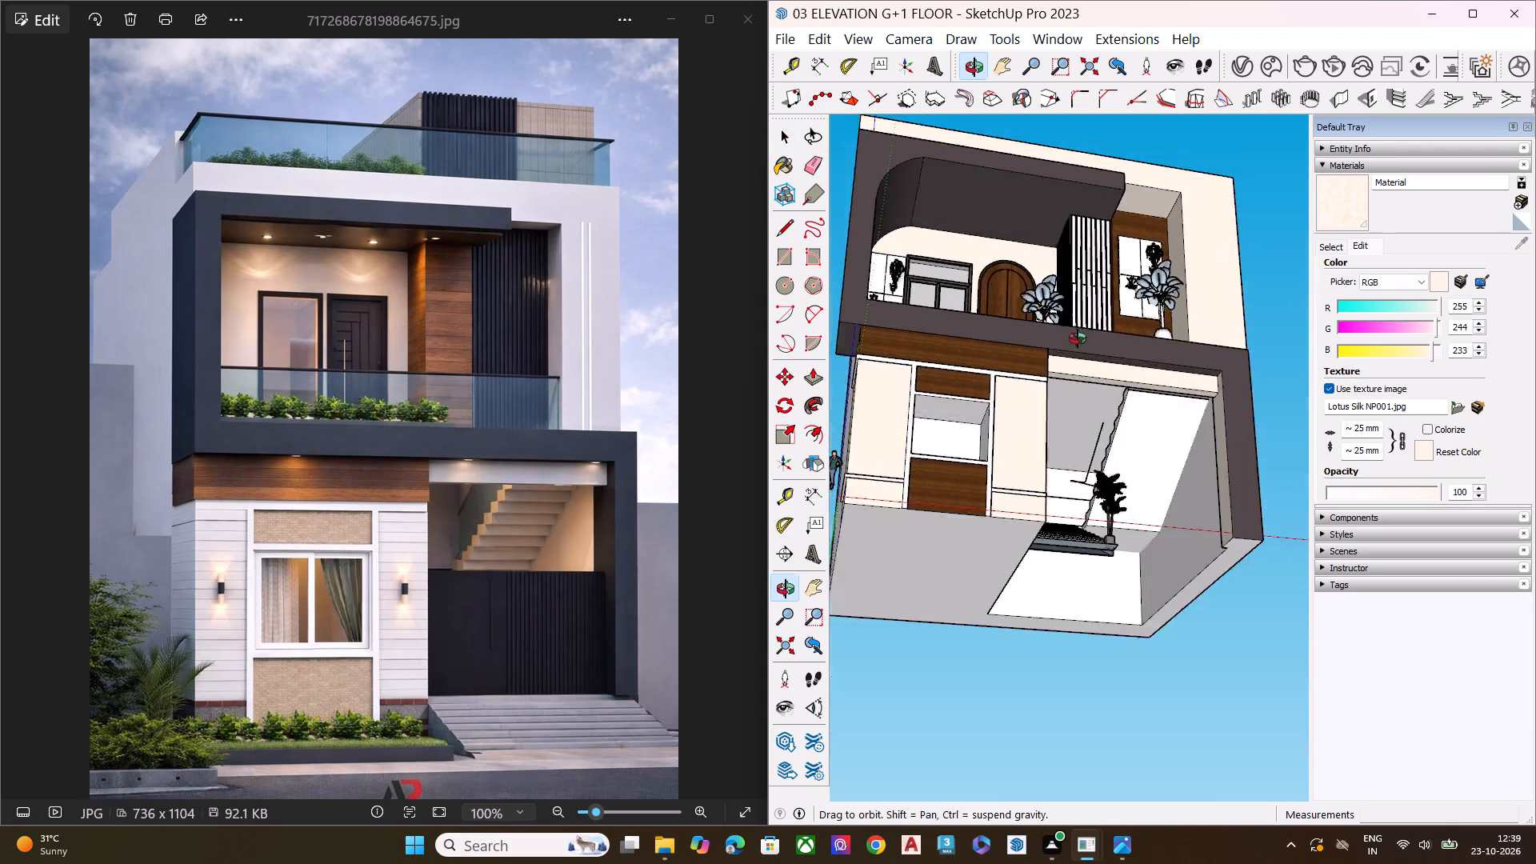
pyautogui.moveTo(1078, 338); pyautogui.dragTo(1126, 261, button='middle')
pyautogui.scroll(1, 1138, 424)
pyautogui.scroll(-3, 1134, 463)
pyautogui.scroll(1, 1132, 526)
pyautogui.scroll(-2, 1132, 526)
pyautogui.scroll(1, 1131, 530)
pyautogui.scroll(-1, 1131, 533)
pyautogui.moveTo(1134, 539); pyautogui.dragTo(854, 545, button='middle')
pyautogui.scroll(1, 1252, 608)
pyautogui.moveTo(1252, 608); pyautogui.dragTo(842, 600, button='middle')
pyautogui.moveTo(1056, 590); pyautogui.dragTo(942, 596, button='middle')
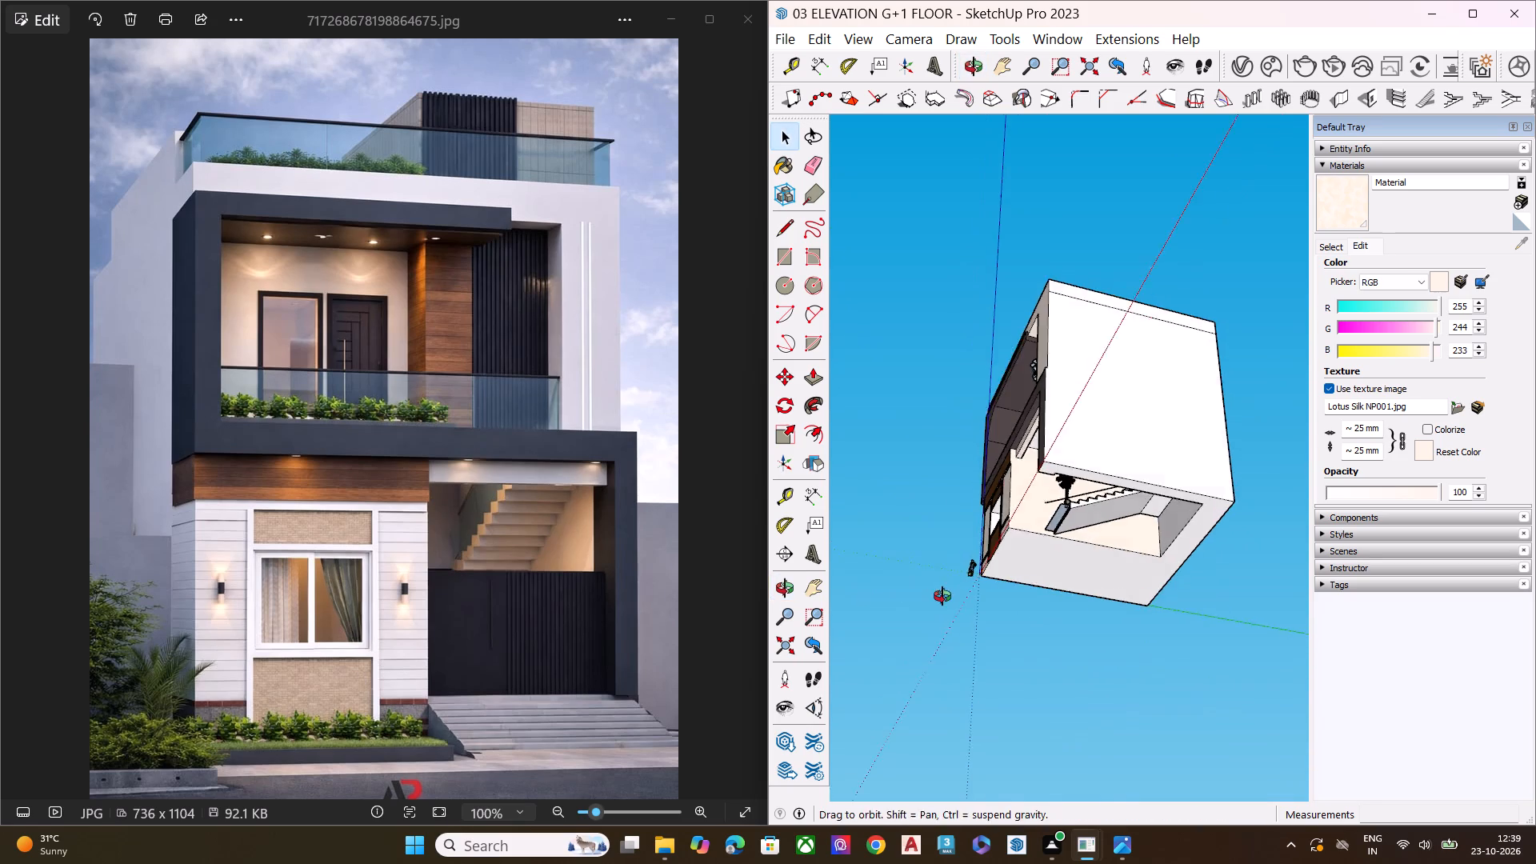
pyautogui.moveTo(942, 596); pyautogui.dragTo(911, 596, button='middle')
pyautogui.scroll(8, 1157, 537)
pyautogui.scroll(4, 1175, 603)
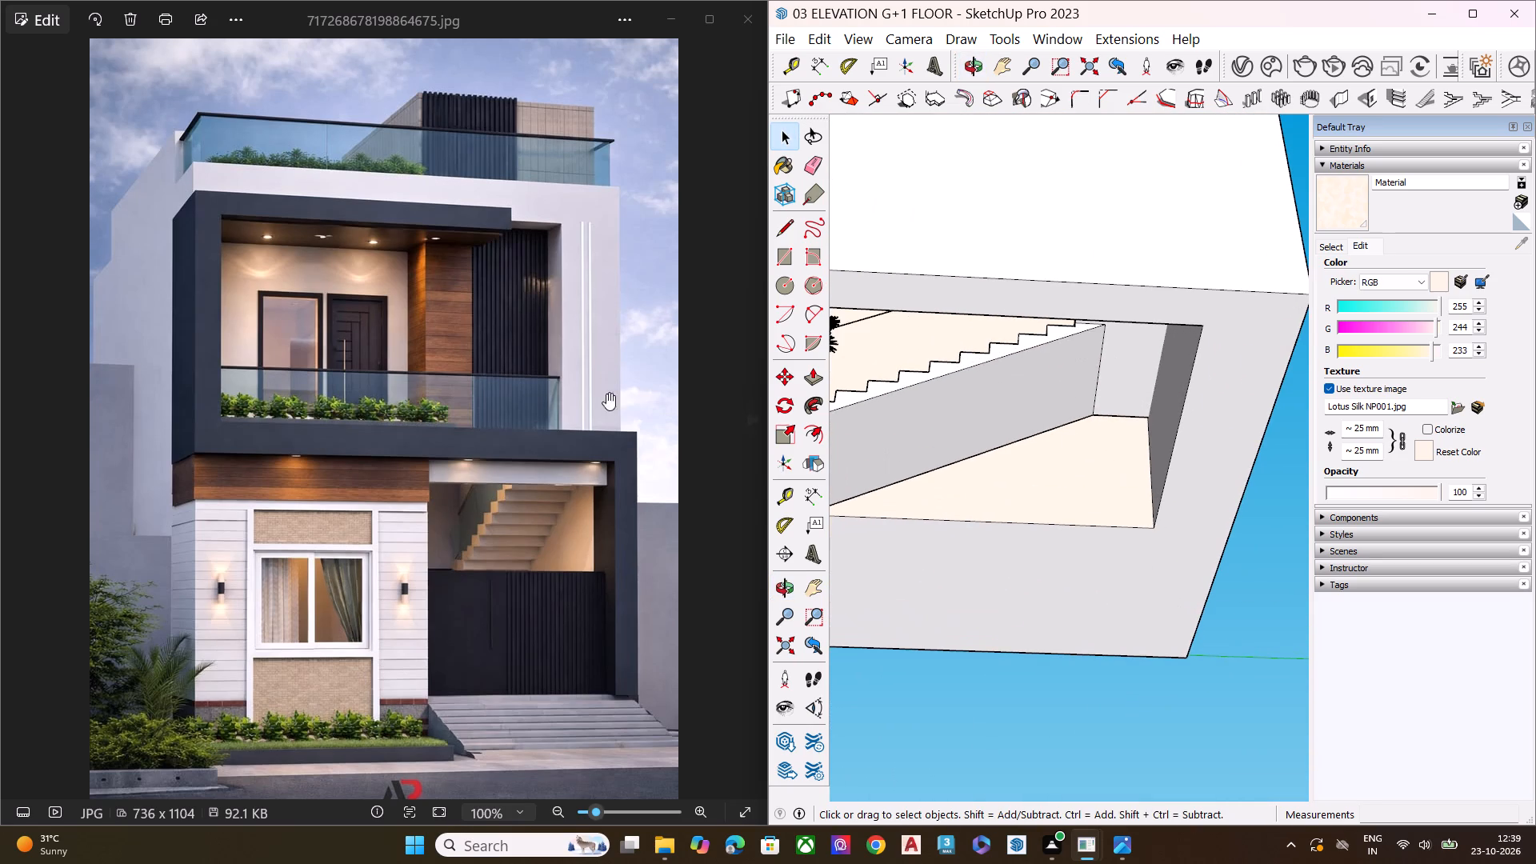
pyautogui.click(805, 256)
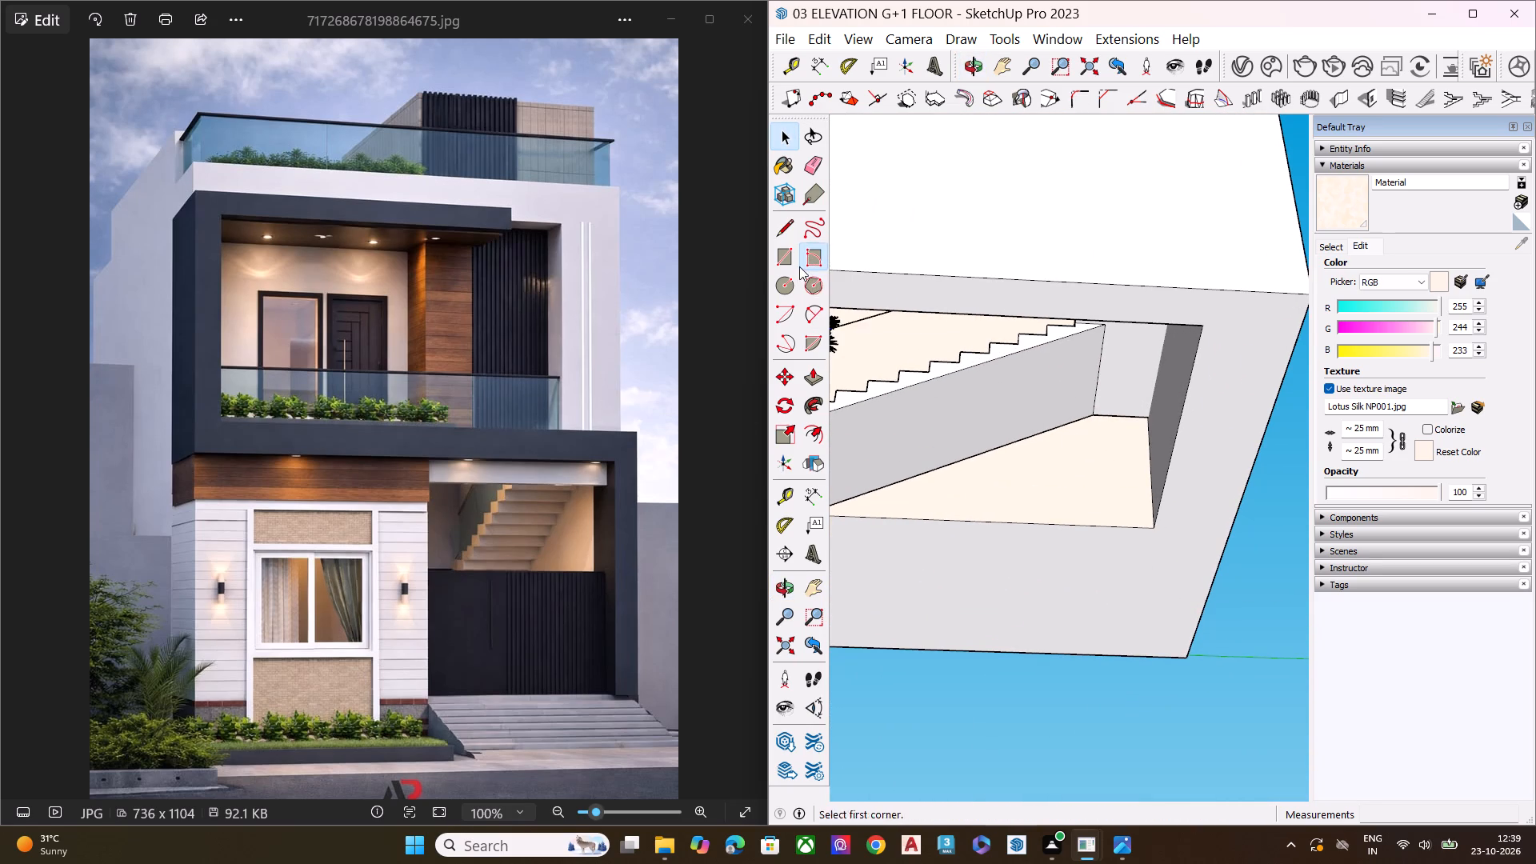
pyautogui.click(1190, 660)
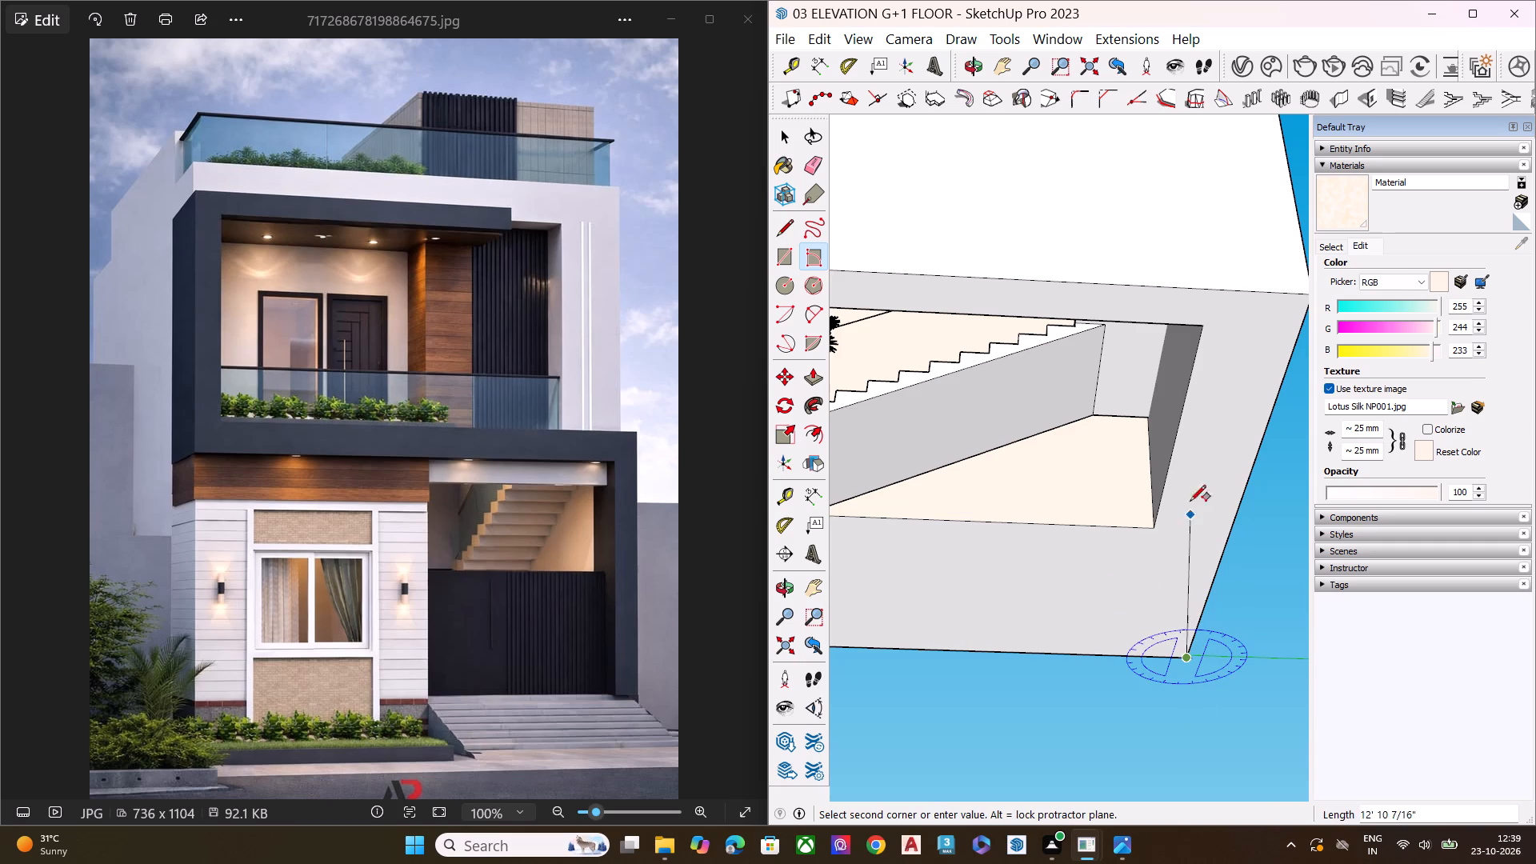
pyautogui.scroll(-4, 995, 380)
pyautogui.scroll(4, 1284, 306)
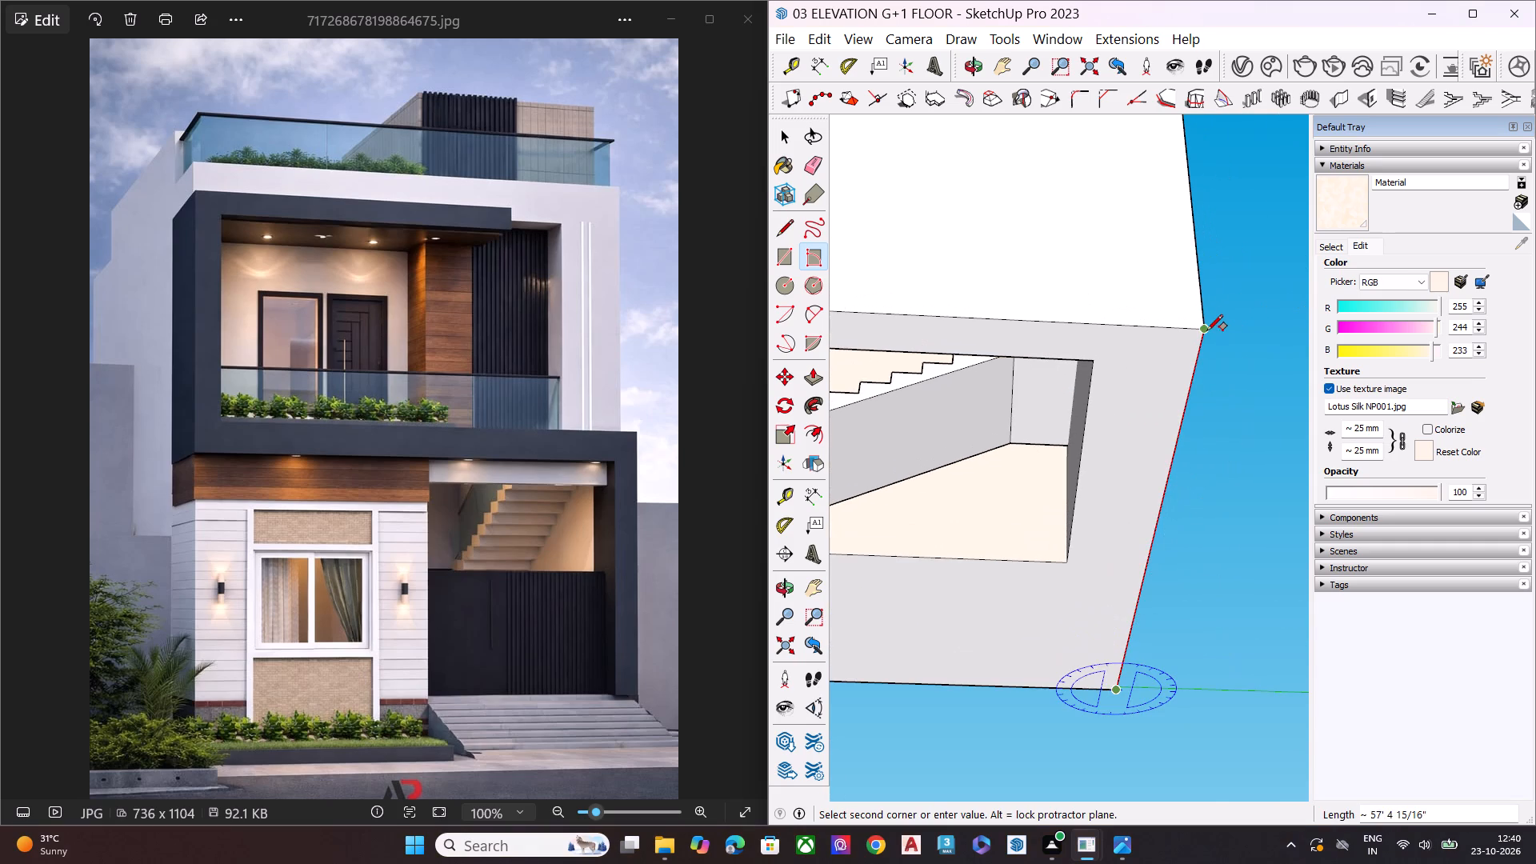
pyautogui.click(1207, 330)
pyautogui.moveTo(1210, 348); pyautogui.dragTo(1237, 578, button='middle')
pyautogui.scroll(1, 1169, 362)
pyautogui.scroll(-8, 1167, 356)
pyautogui.scroll(1, 1170, 343)
pyautogui.scroll(-3, 1173, 338)
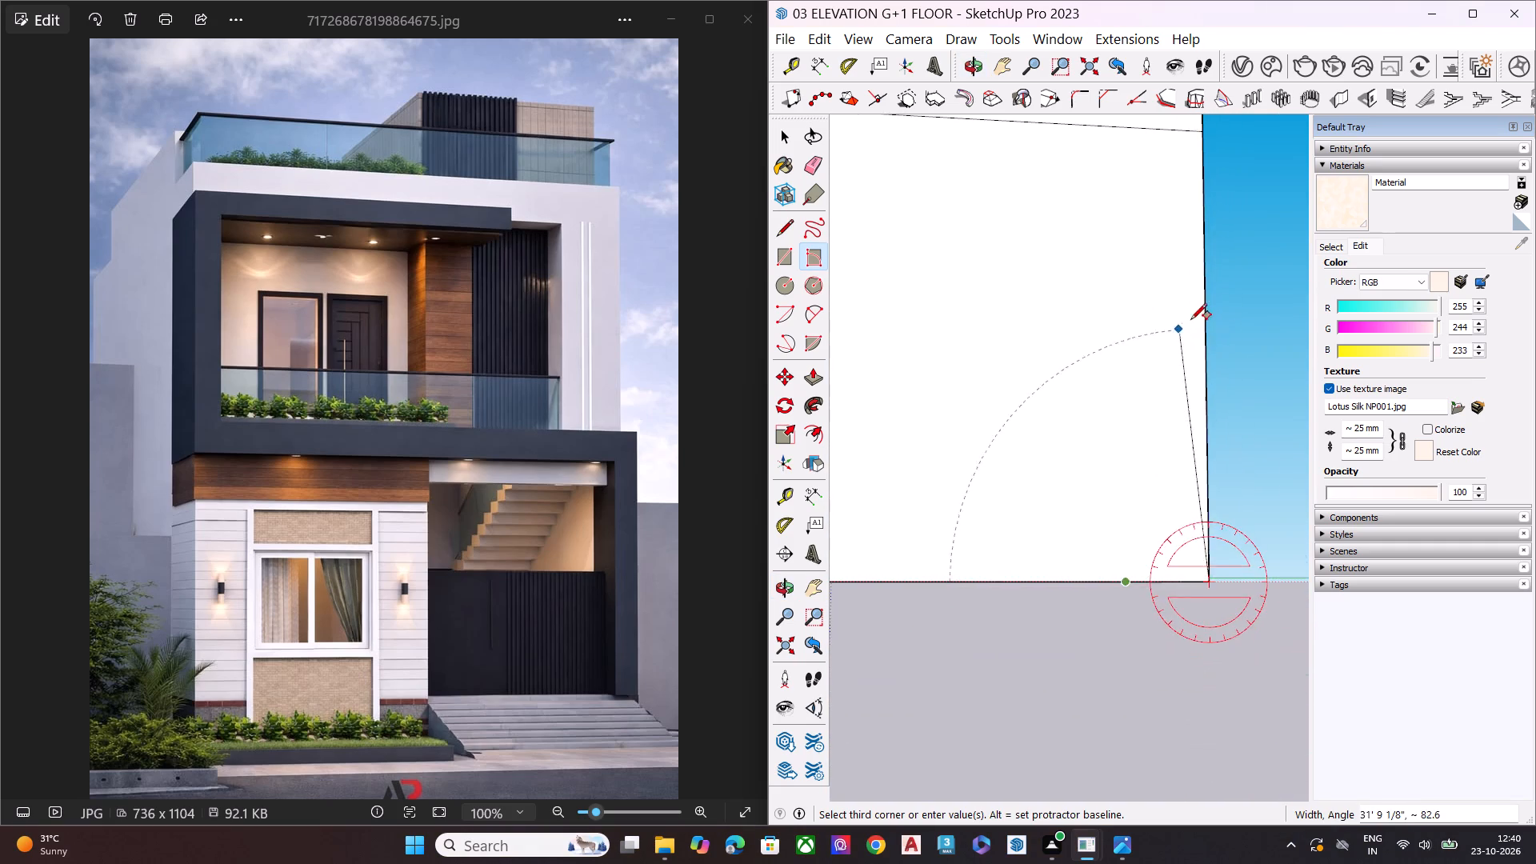
pyautogui.scroll(-5, 1191, 319)
pyautogui.scroll(4, 1215, 586)
pyautogui.scroll(-1, 1215, 586)
pyautogui.scroll(13, 1214, 586)
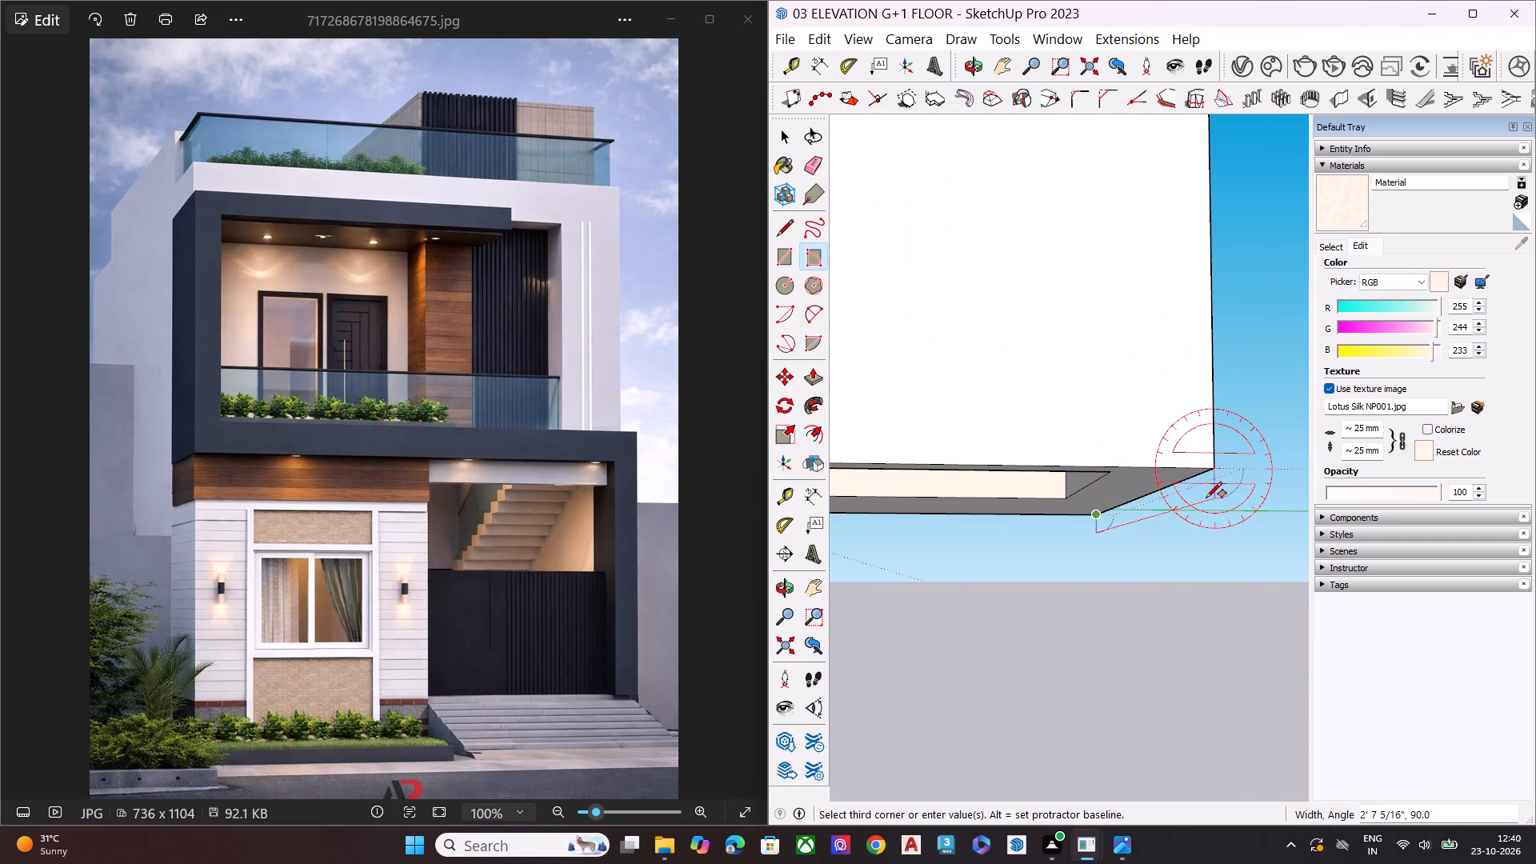
pyautogui.click(1206, 497)
# Make the new vertical rectangle below the rear edge a group, together with its bounding edges.
pyautogui.press('space')
pyautogui.doubleClick(1203, 495)
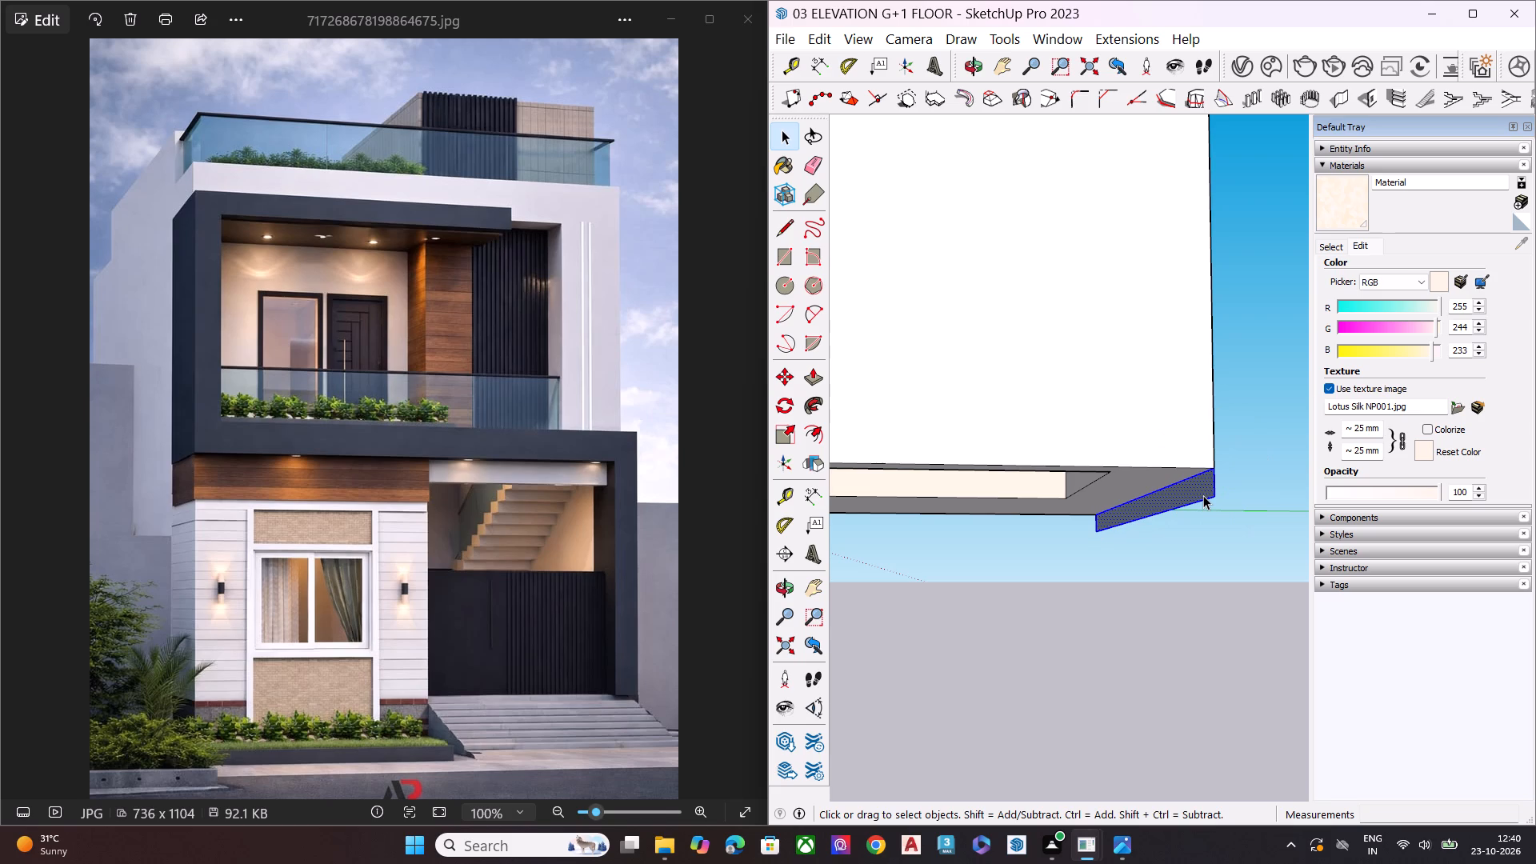
pyautogui.tripleClick(1204, 490)
pyautogui.click(1197, 496)
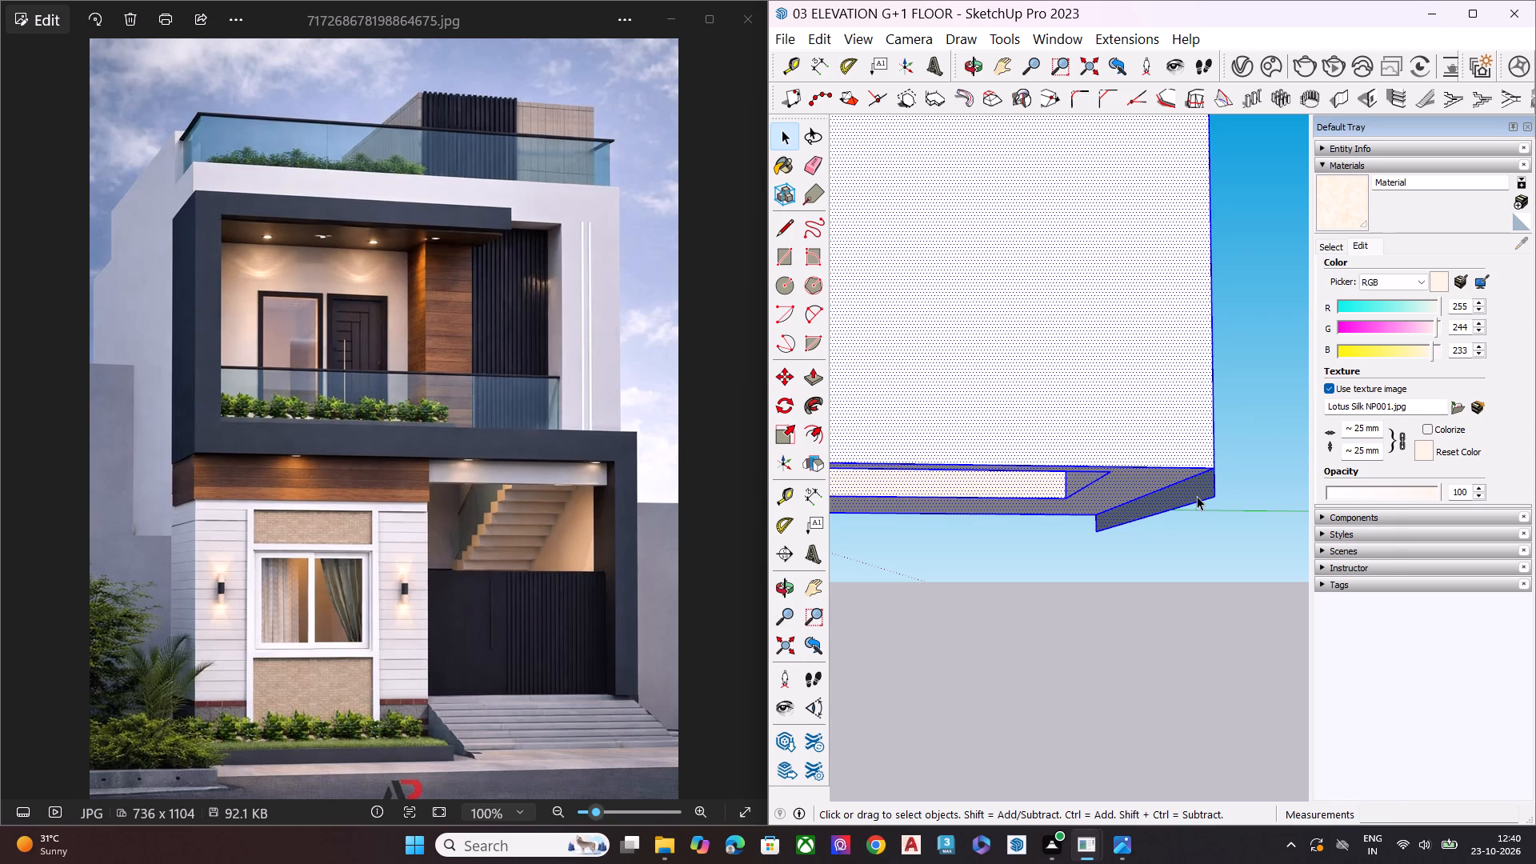
pyautogui.rightClick(1197, 496)
pyautogui.doubleClick(1181, 502)
pyautogui.click(1172, 498)
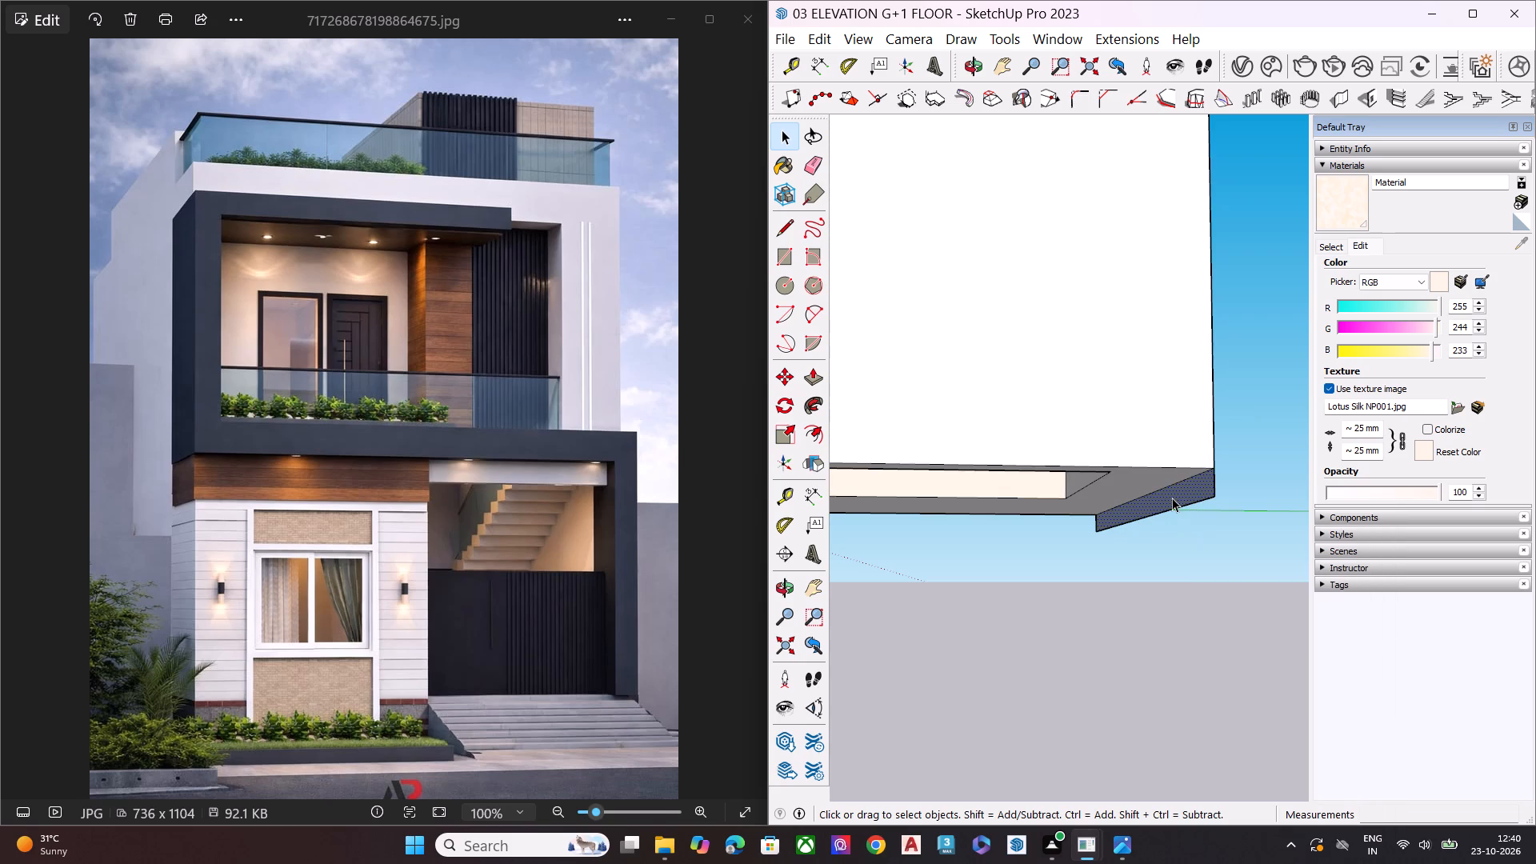
pyautogui.scroll(9, 1206, 490)
pyautogui.doubleClick(1209, 489)
pyautogui.rightClick(1209, 489)
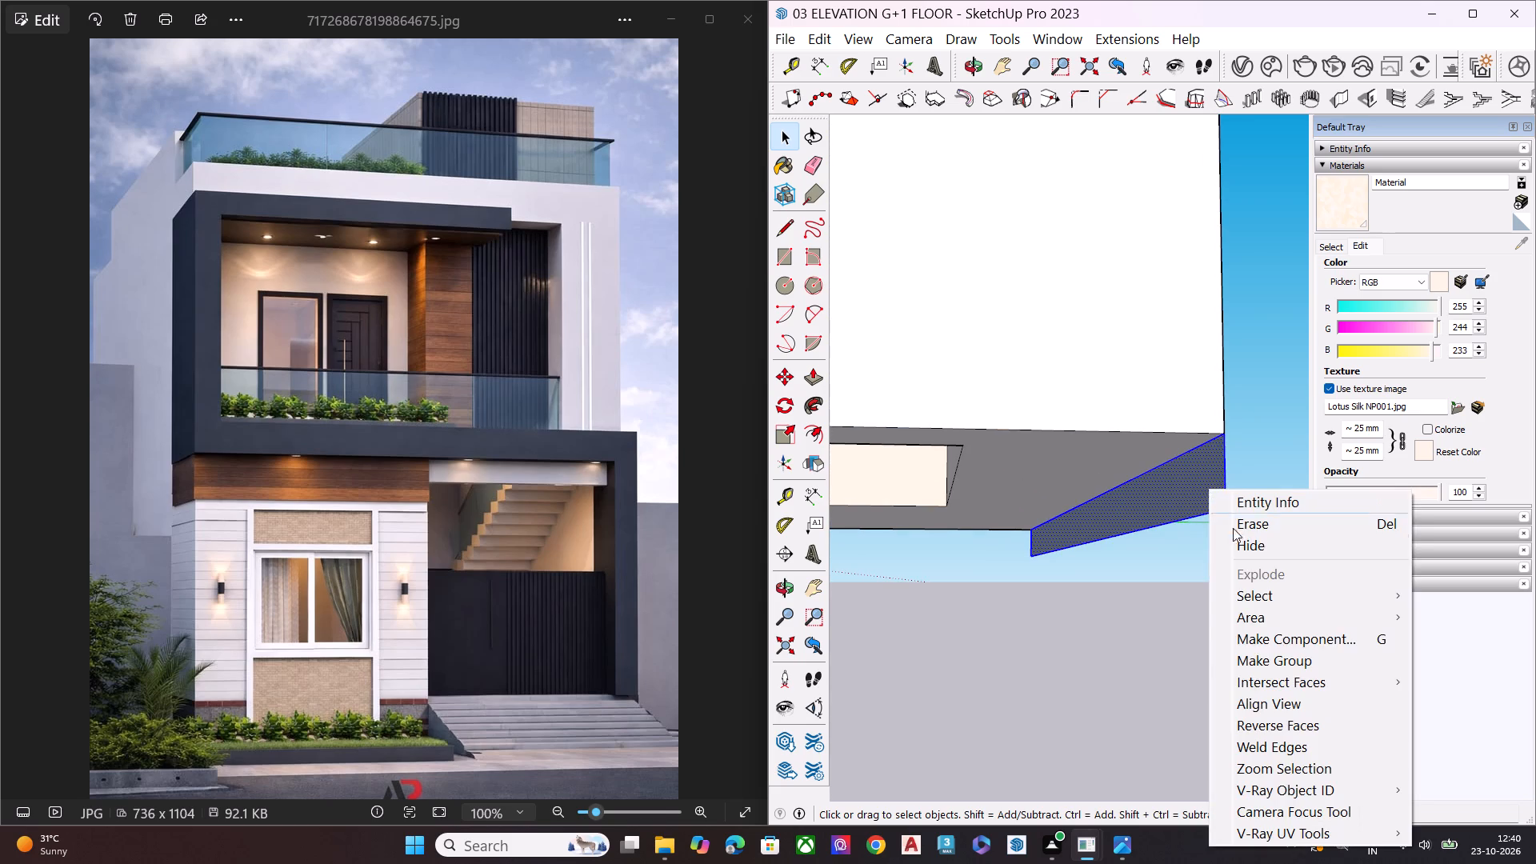
pyautogui.click(1278, 664)
# Inside the group, extrude the rectangle about 51' 6" beneath the house to the front corner, forming a base slab.
pyautogui.click(1196, 489)
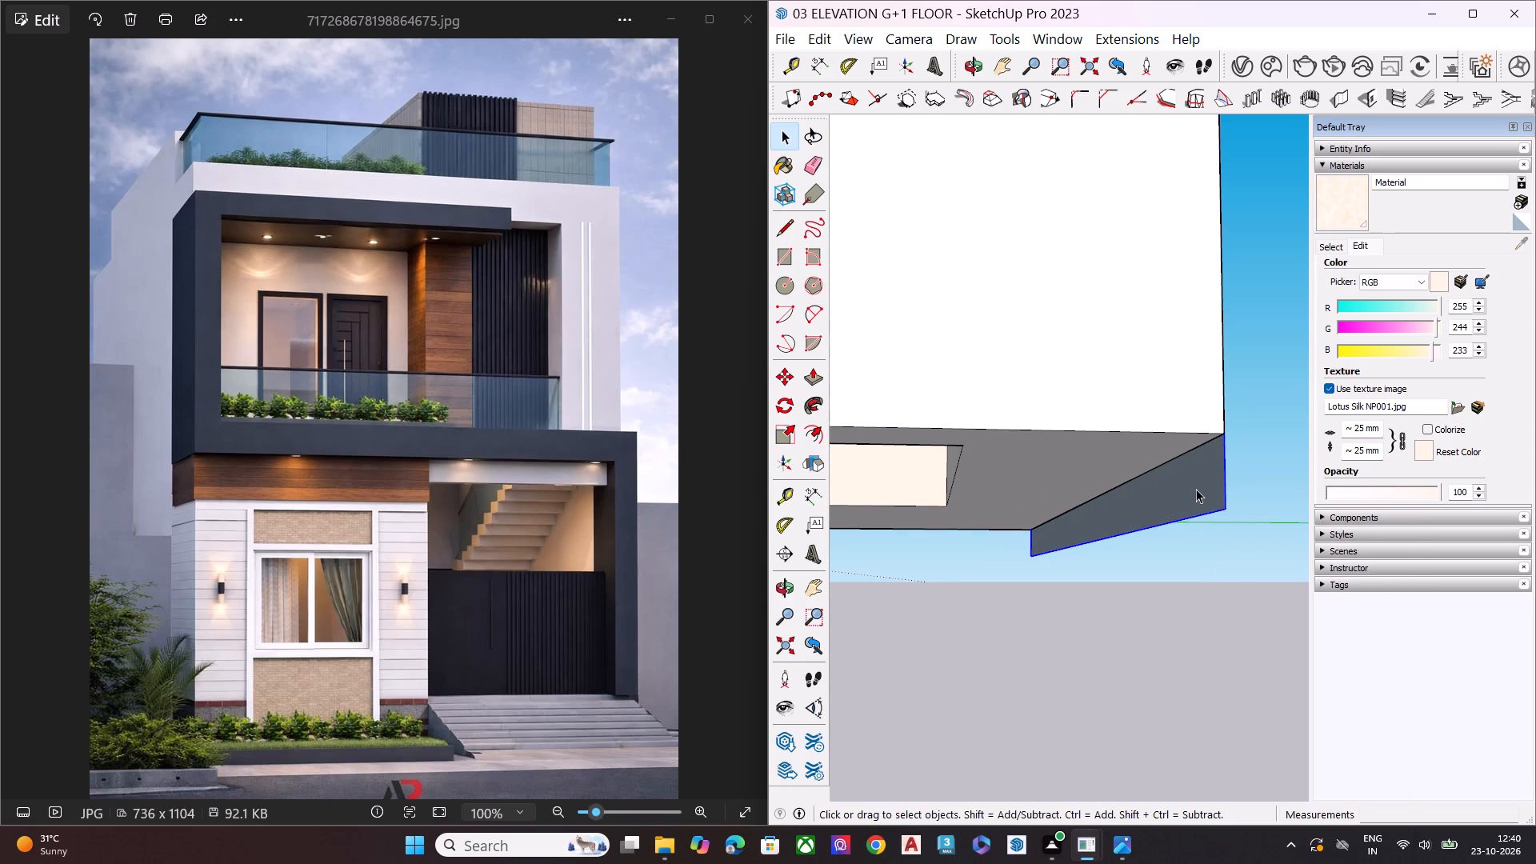
pyautogui.tripleClick(1196, 489)
pyautogui.press('p')
pyautogui.click(1196, 489)
pyautogui.scroll(-2, 1196, 482)
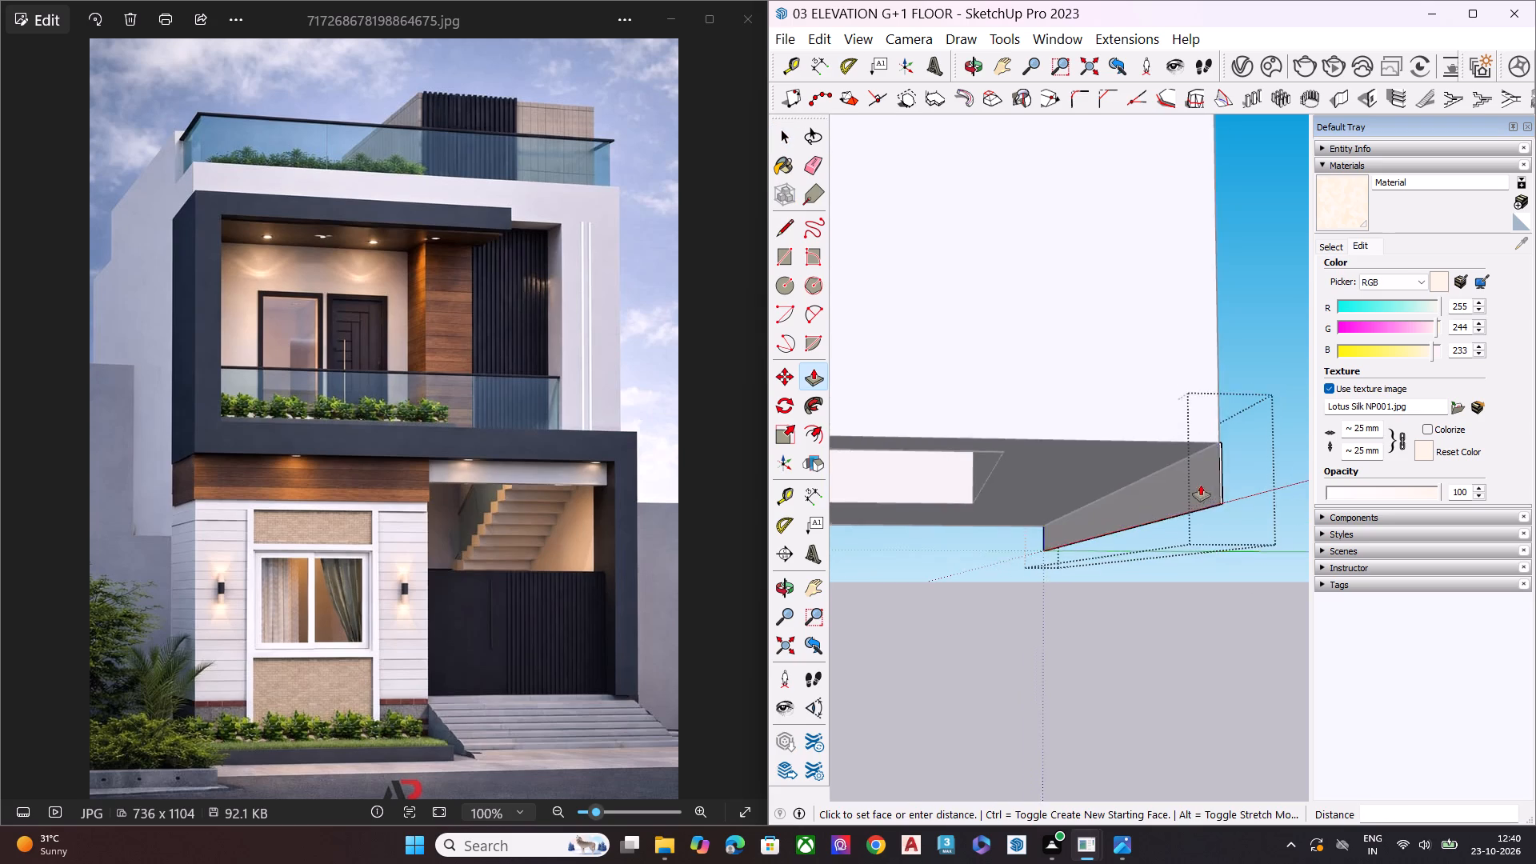
pyautogui.scroll(-18, 1201, 485)
pyautogui.scroll(4, 900, 494)
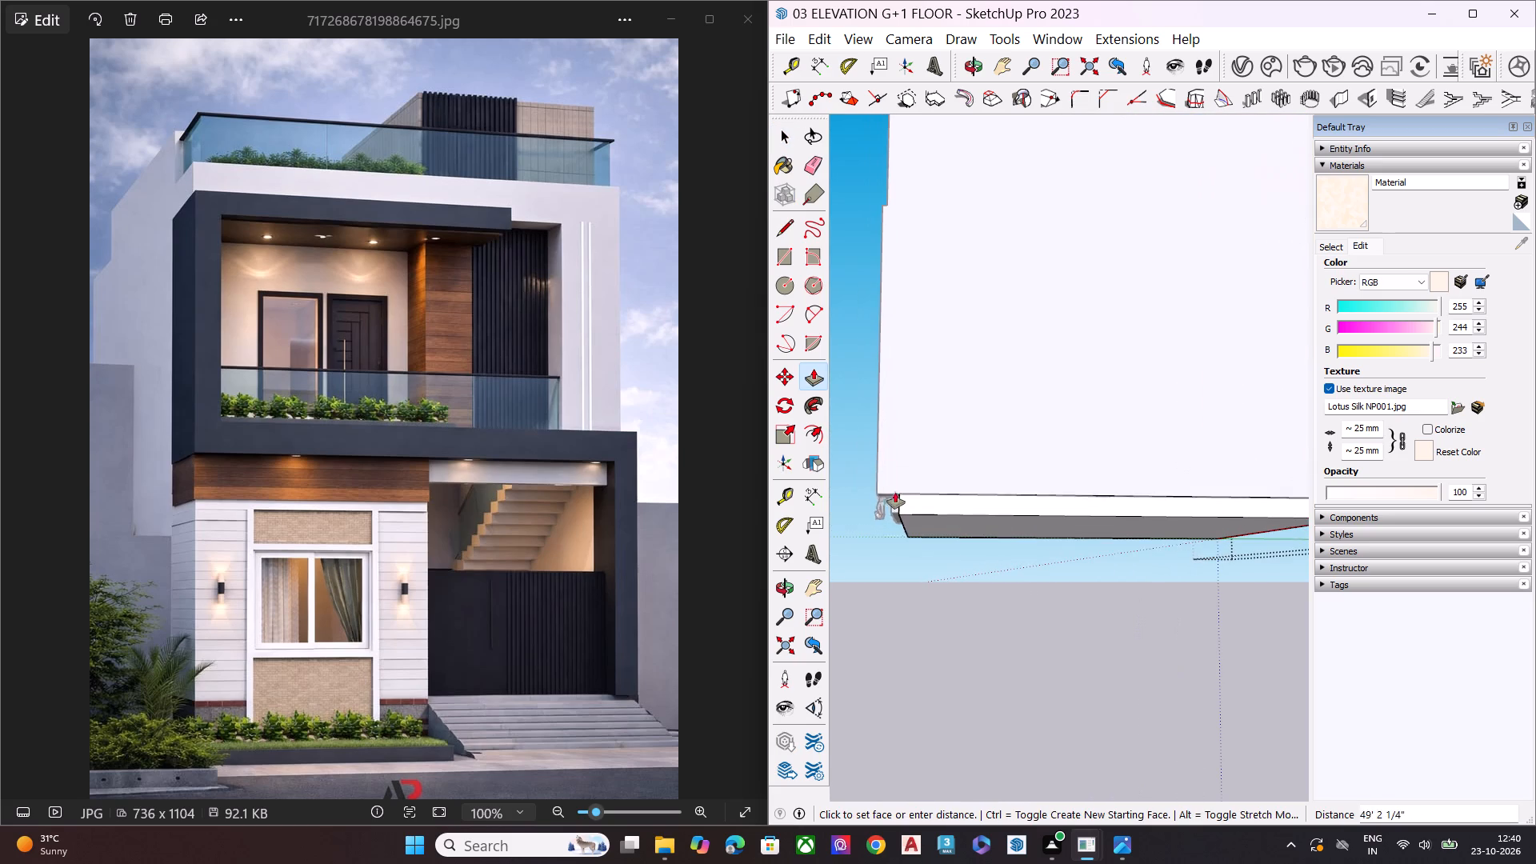
pyautogui.click(878, 489)
# Extend the base slab's front face outward beyond the facade to form a projecting front apron.
pyautogui.moveTo(1038, 497); pyautogui.dragTo(1154, 551, button='middle')
pyautogui.scroll(1, 1082, 584)
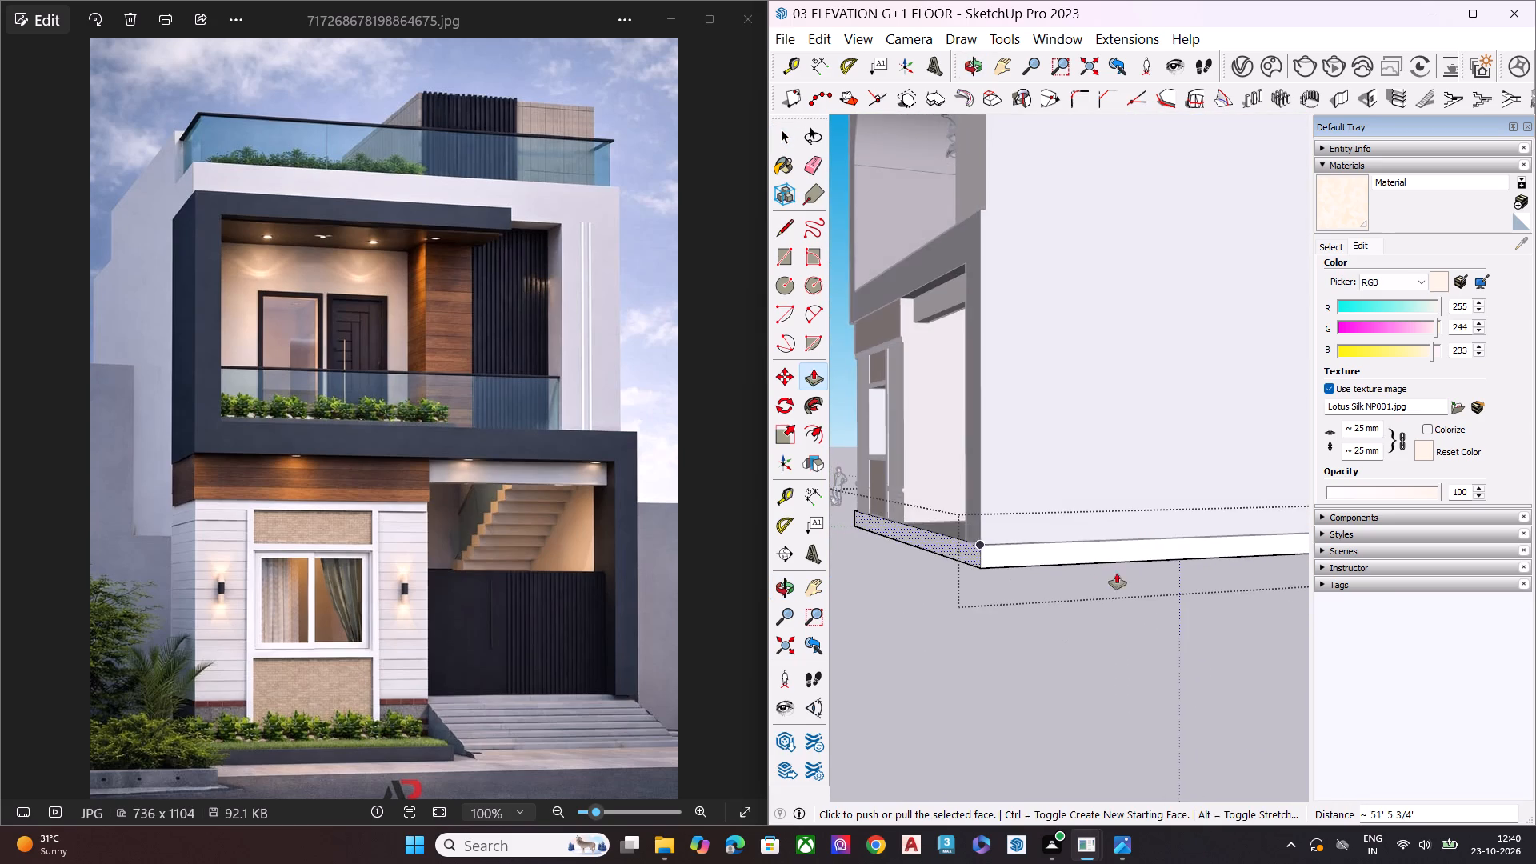
pyautogui.scroll(5, 914, 590)
pyautogui.click(993, 534)
pyautogui.scroll(-7, 922, 542)
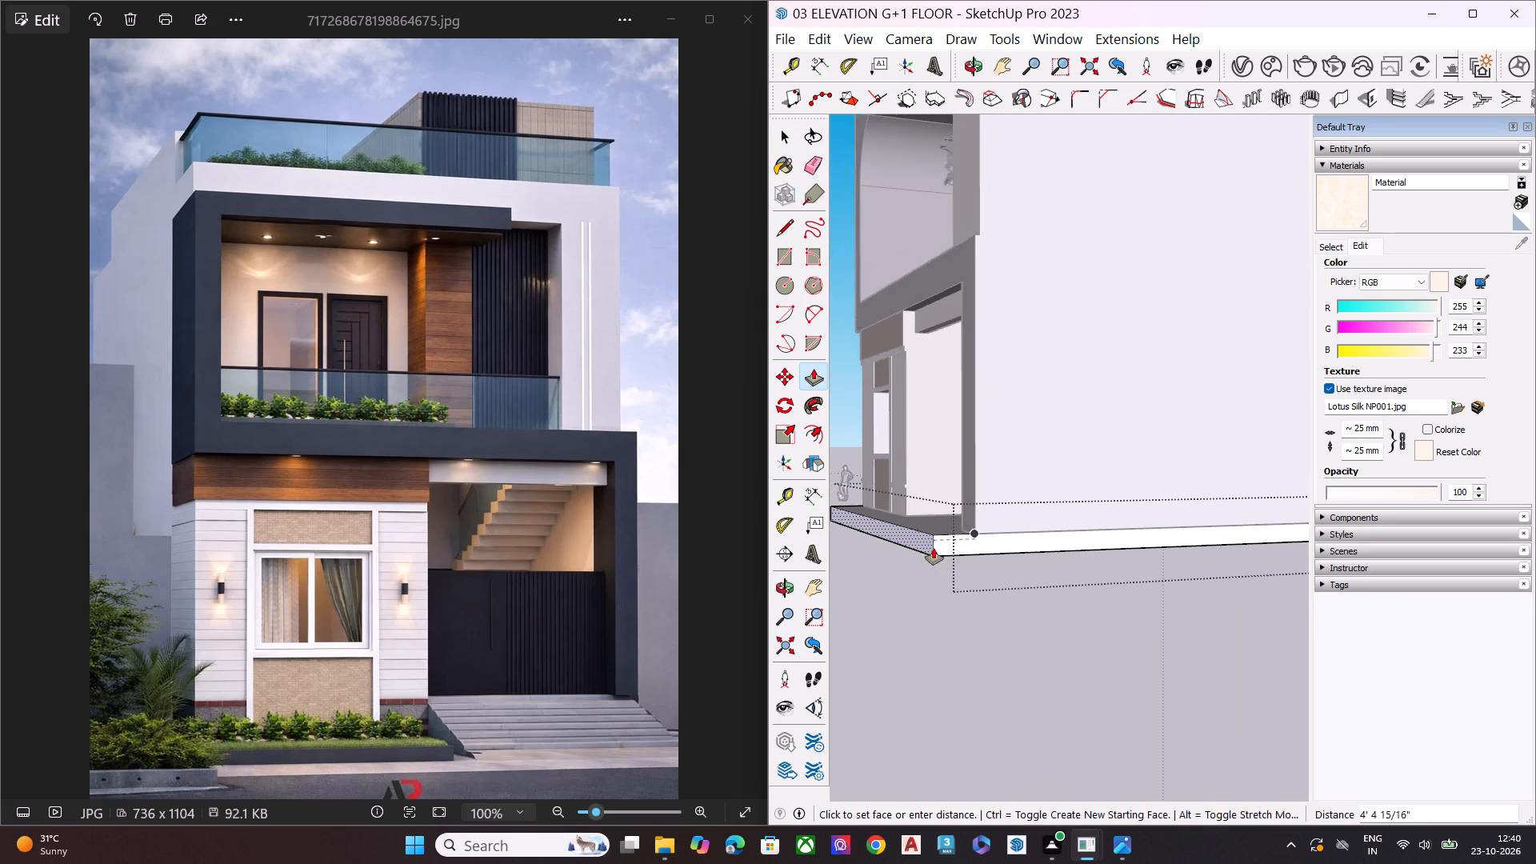
pyautogui.scroll(-1, 934, 548)
pyautogui.scroll(1, 934, 548)
pyautogui.scroll(-7, 934, 548)
pyautogui.click(882, 565)
pyautogui.press('space')
# Push the base slab's underside upward to thin the slab, and close the group.
pyautogui.moveTo(980, 538); pyautogui.dragTo(960, 306, button='middle')
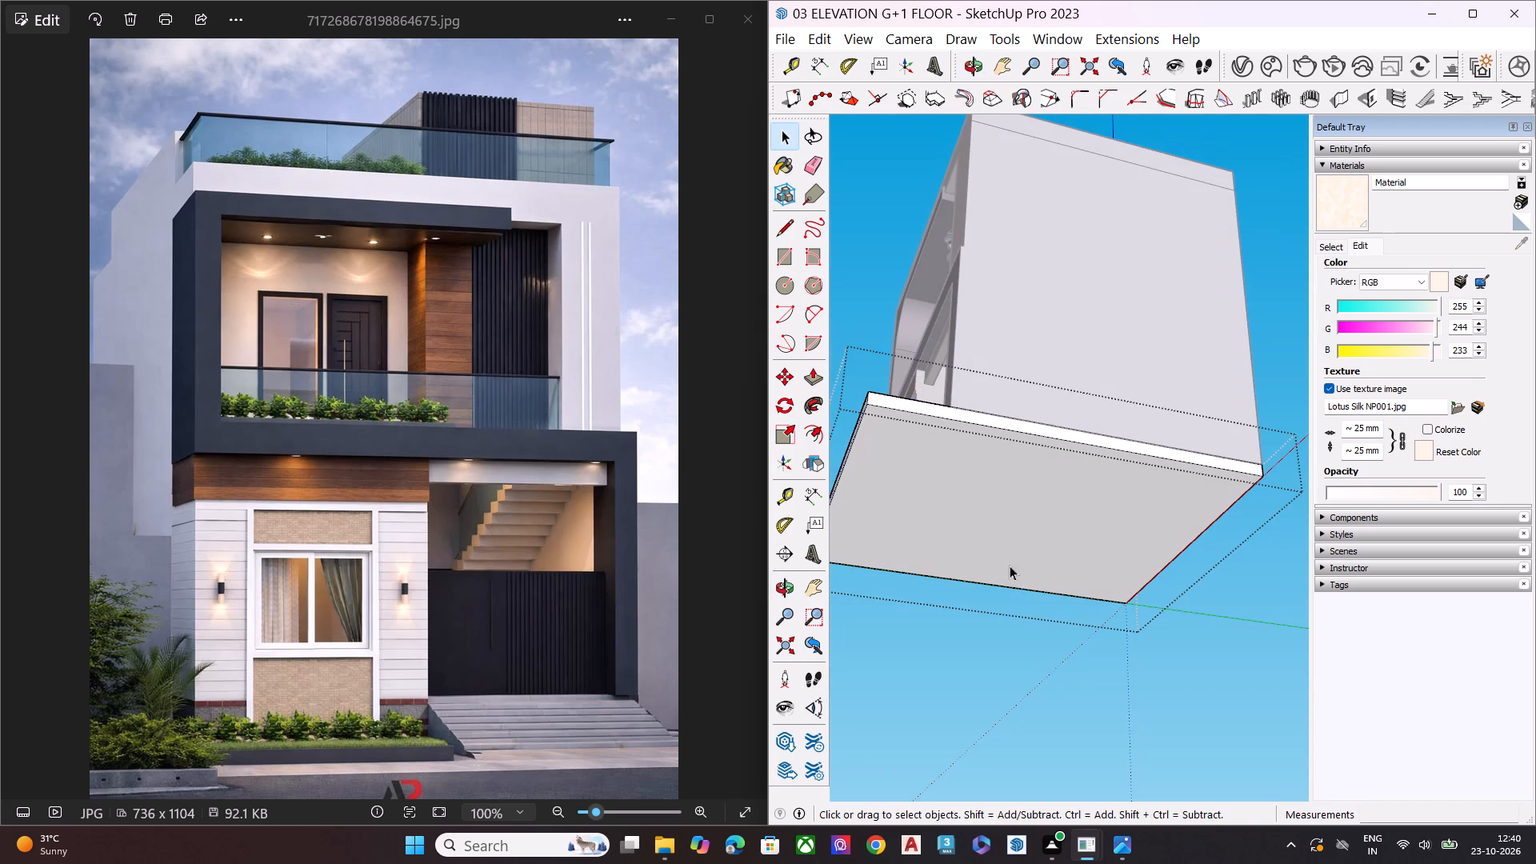
pyautogui.click(1014, 534)
pyautogui.scroll(9, 1022, 506)
pyautogui.press('p')
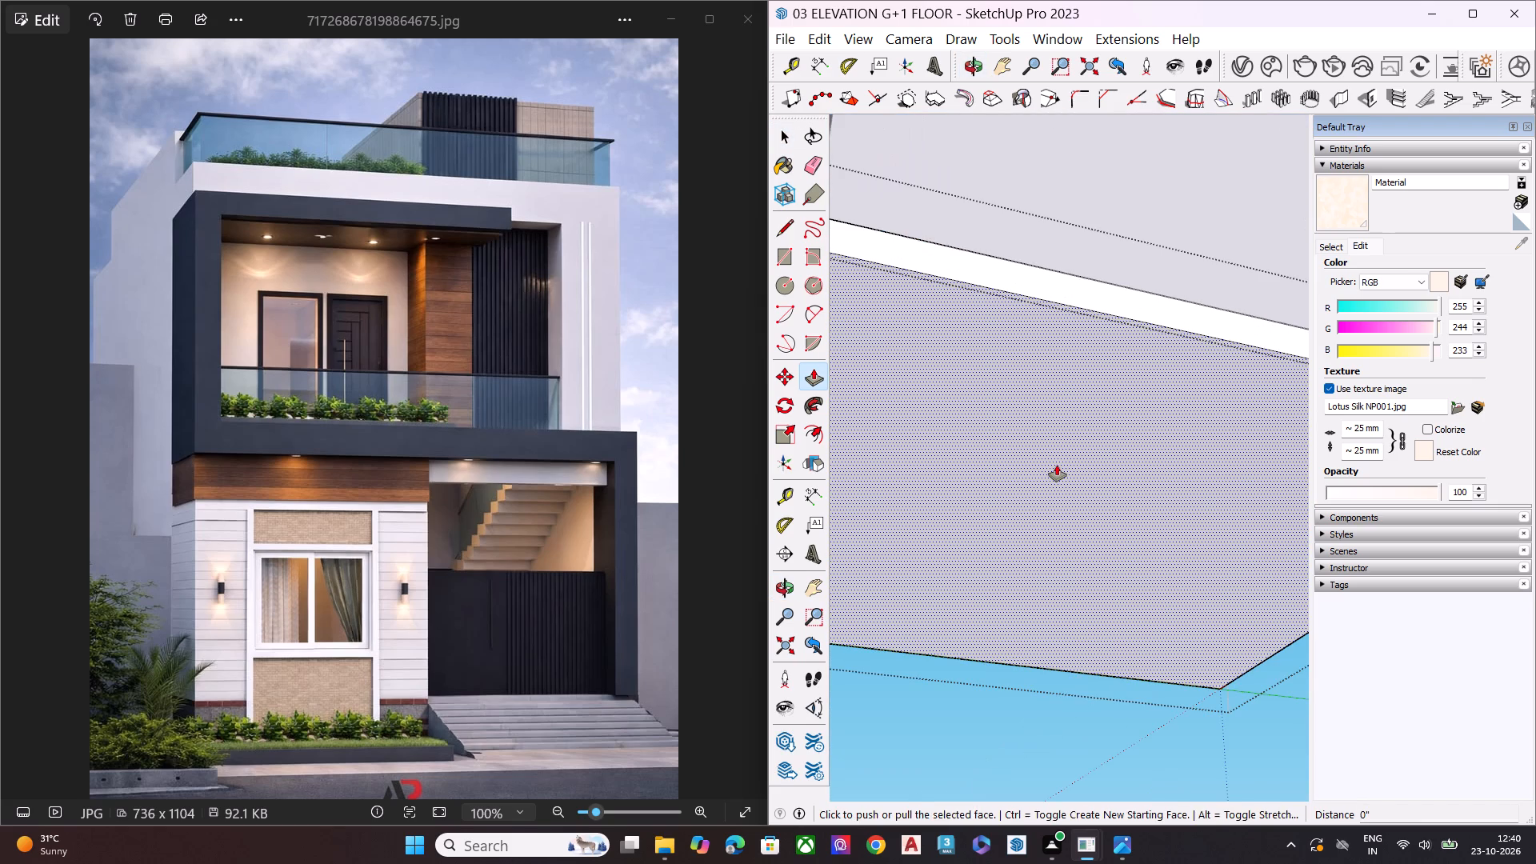
pyautogui.click(1057, 465)
pyautogui.click(1066, 447)
pyautogui.press('space')
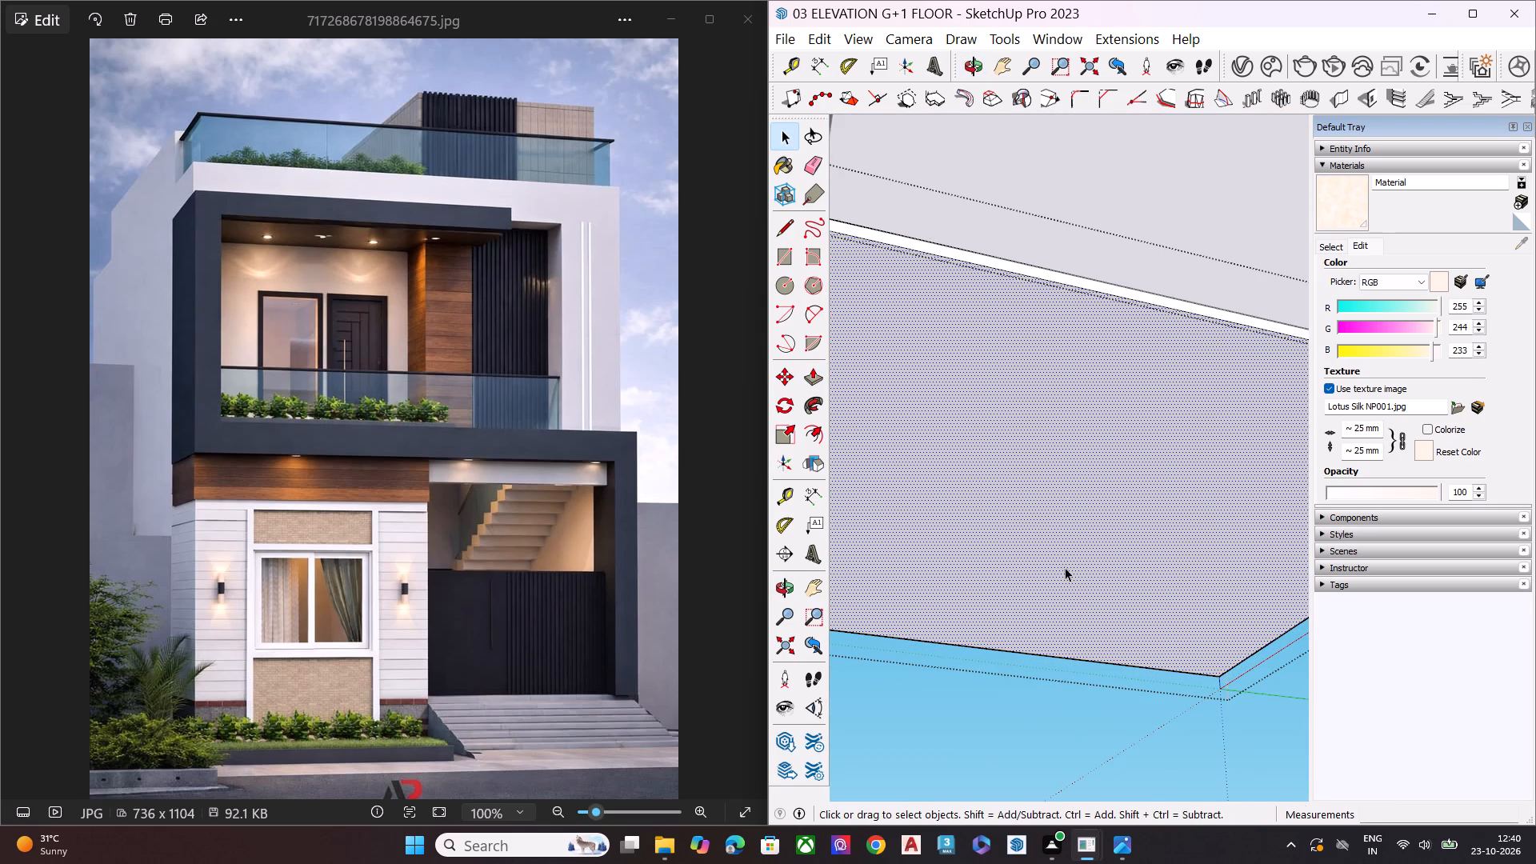
pyautogui.click(1082, 701)
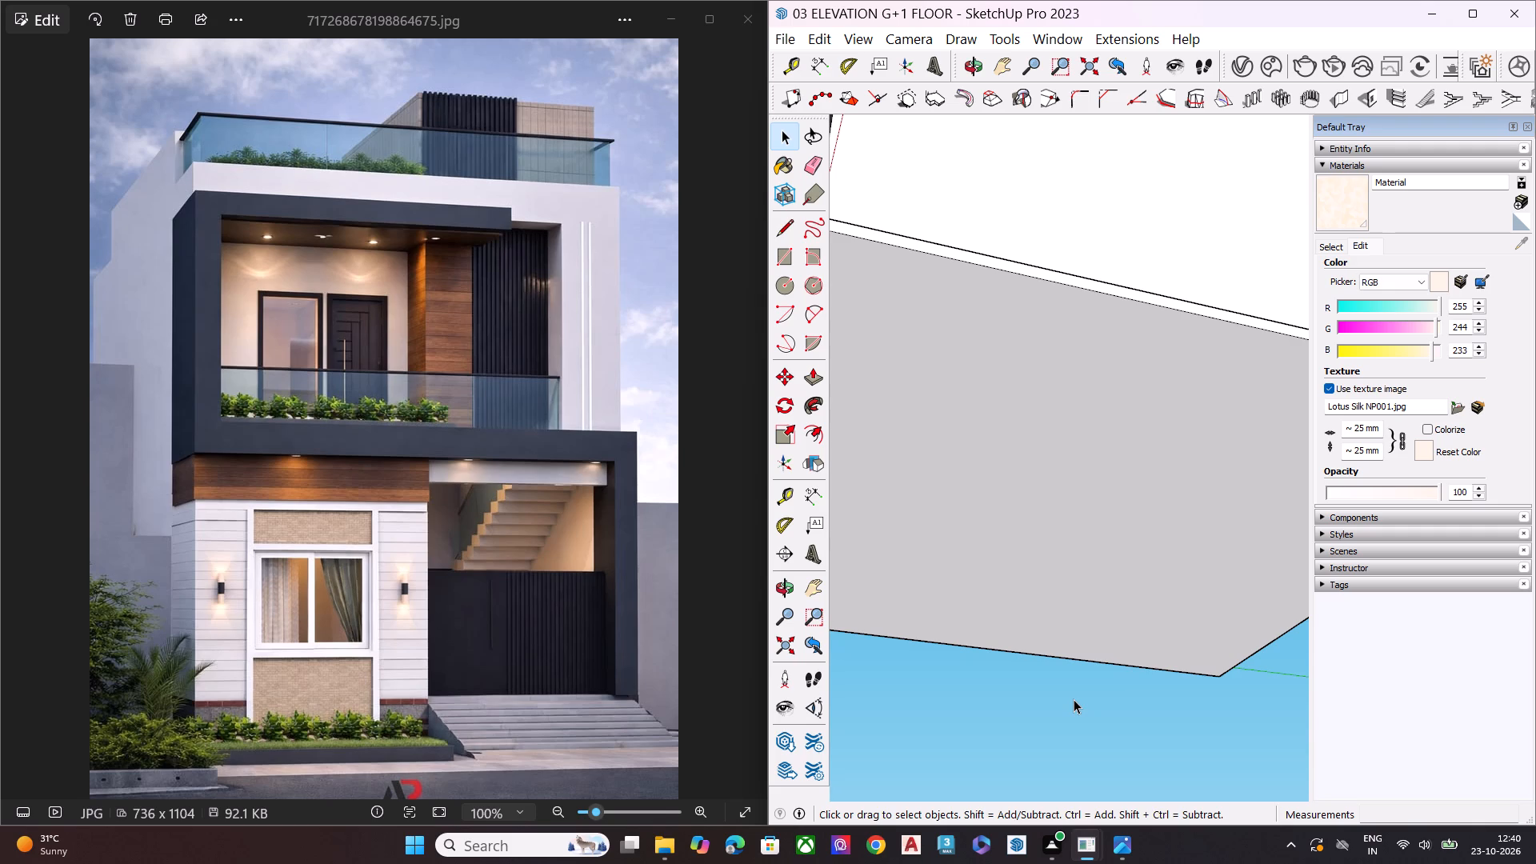
# Examine the base slab and its front projection from below, the side and above against the whole house.
pyautogui.scroll(-3, 1150, 611)
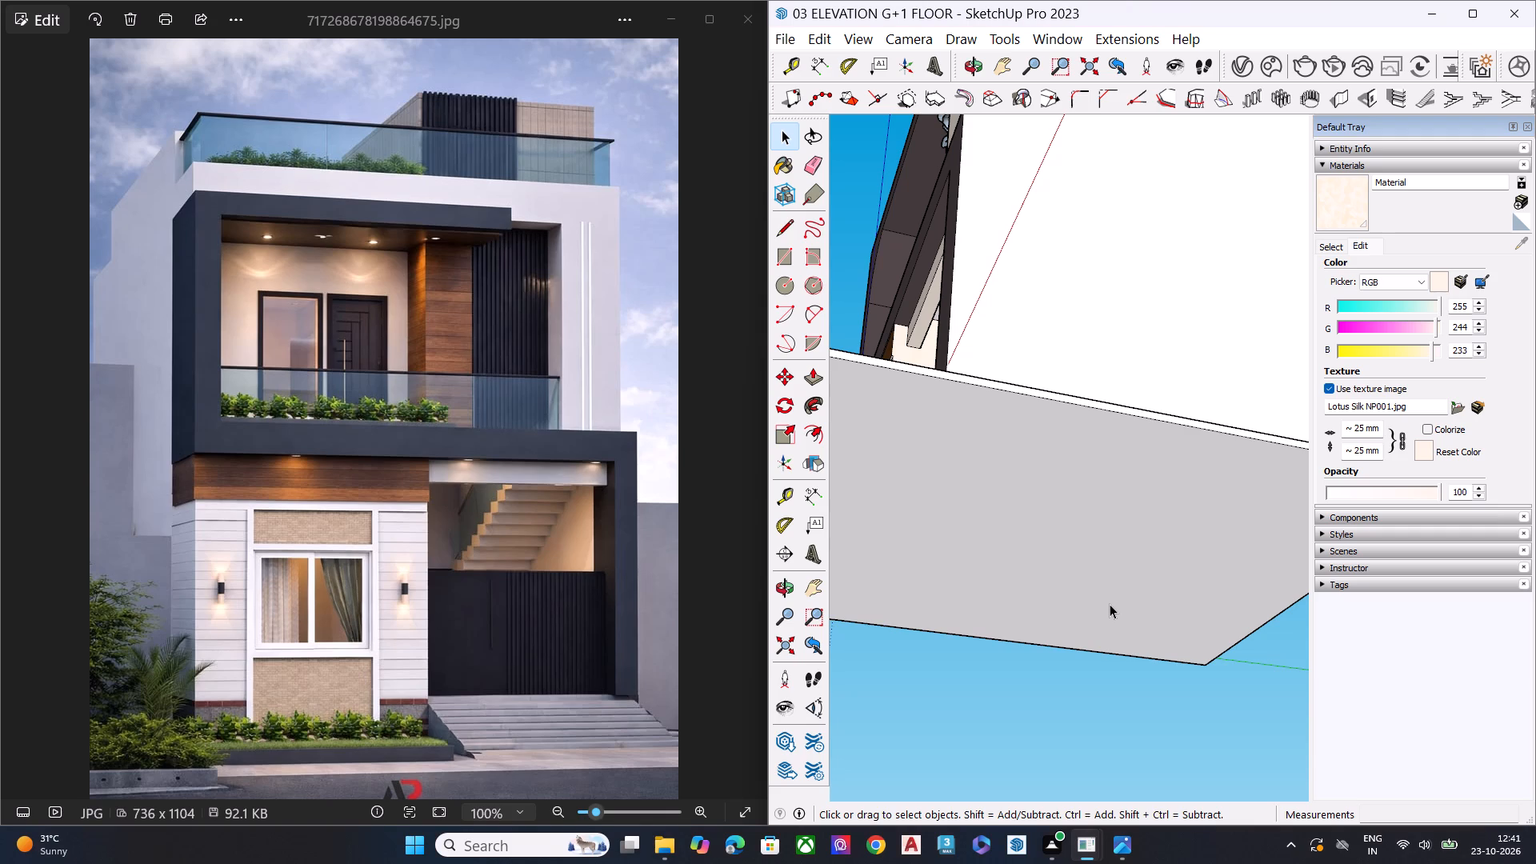
pyautogui.scroll(-4, 1102, 437)
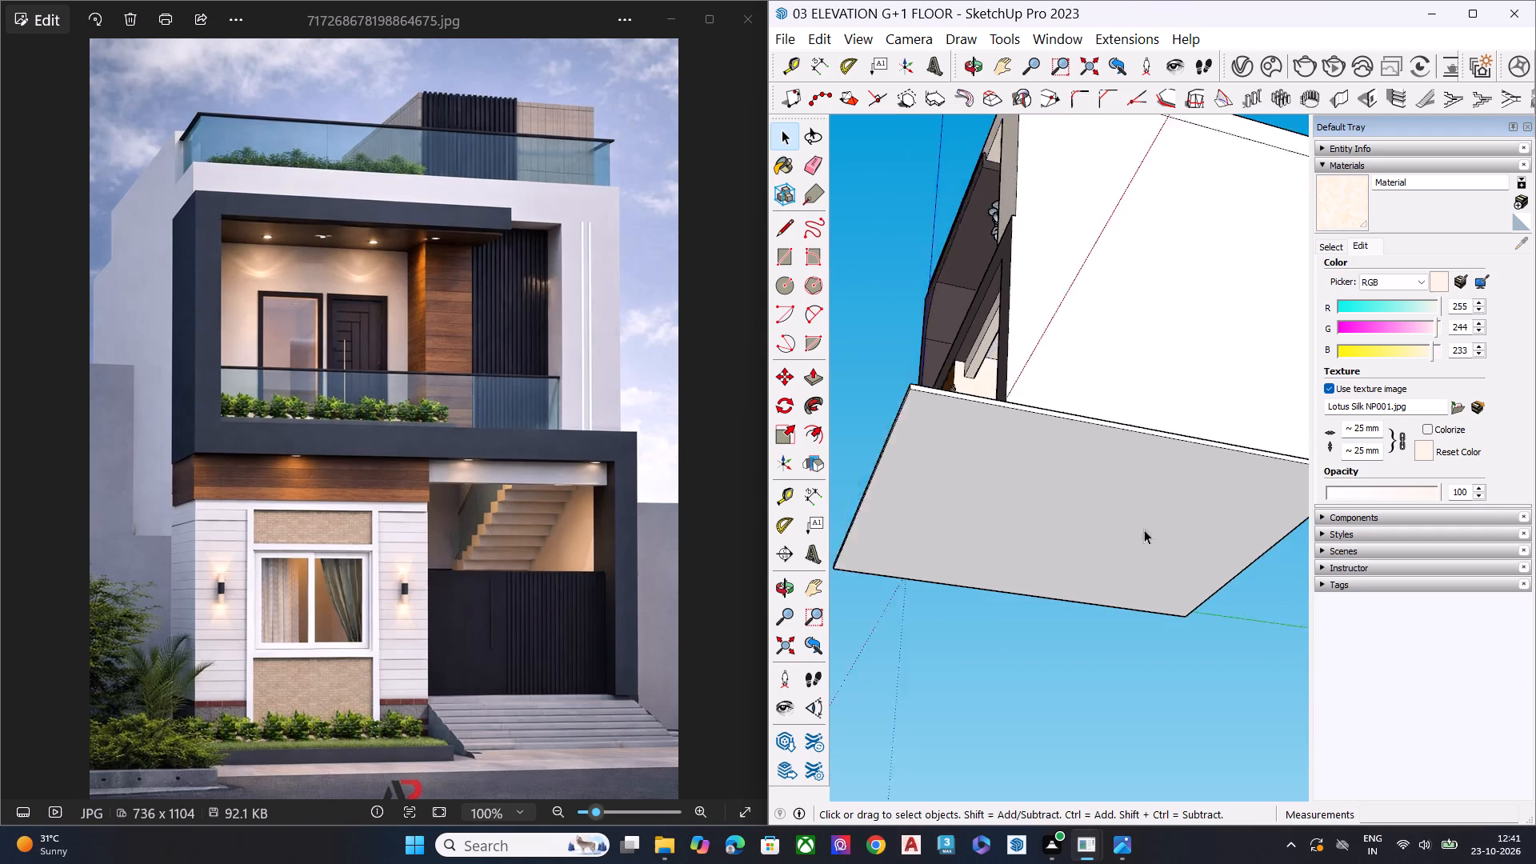
pyautogui.scroll(-4, 1144, 530)
pyautogui.moveTo(1056, 499); pyautogui.dragTo(1058, 616, button='middle')
pyautogui.scroll(1, 1058, 618)
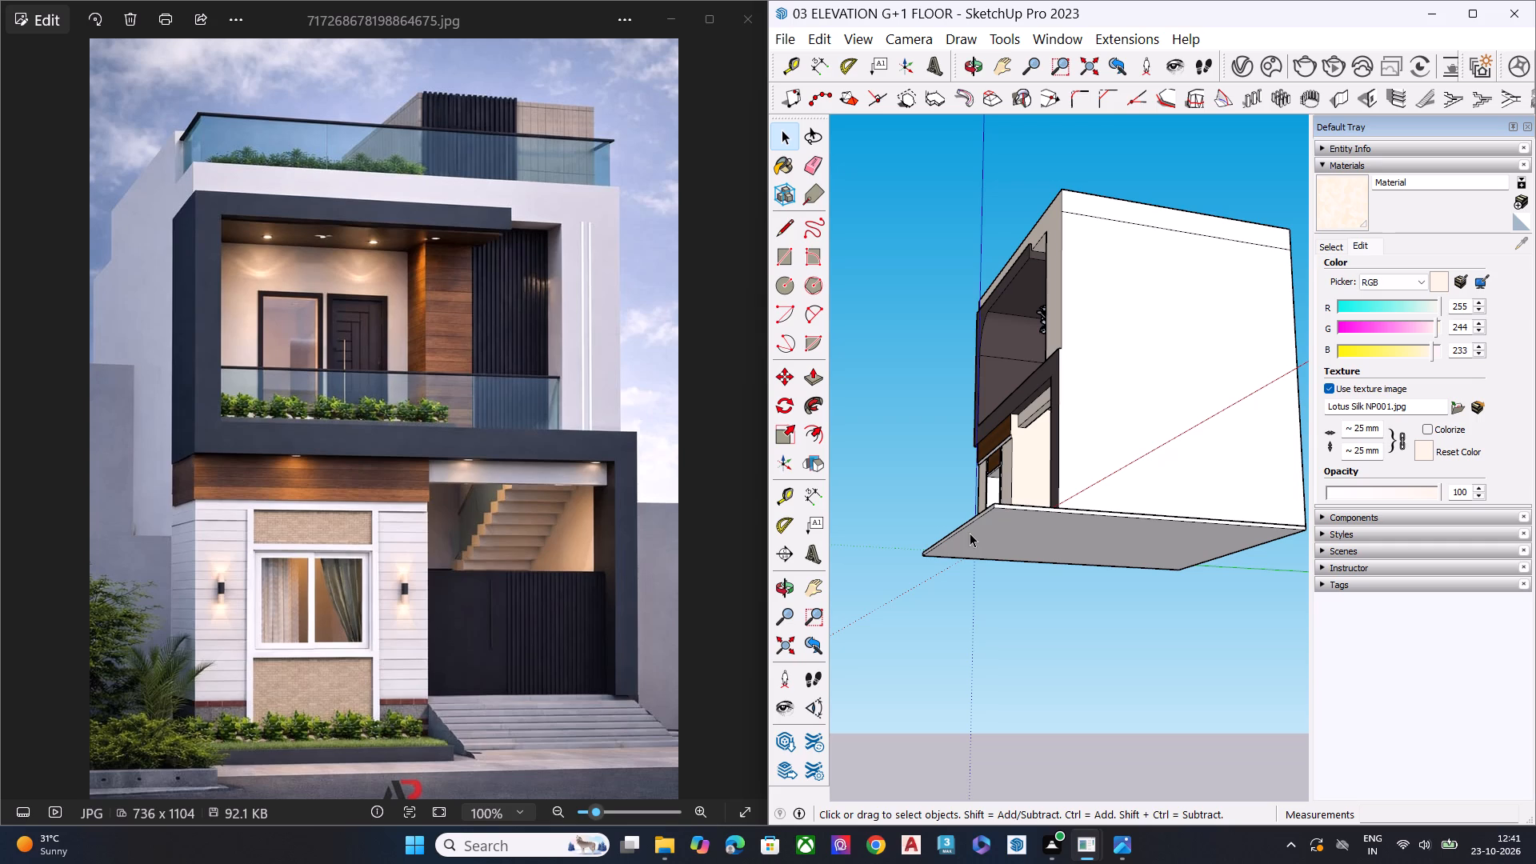
pyautogui.scroll(-2, 1069, 551)
pyautogui.scroll(2, 1038, 558)
pyautogui.scroll(-4, 1036, 558)
pyautogui.moveTo(1080, 526); pyautogui.dragTo(1093, 583, button='middle')
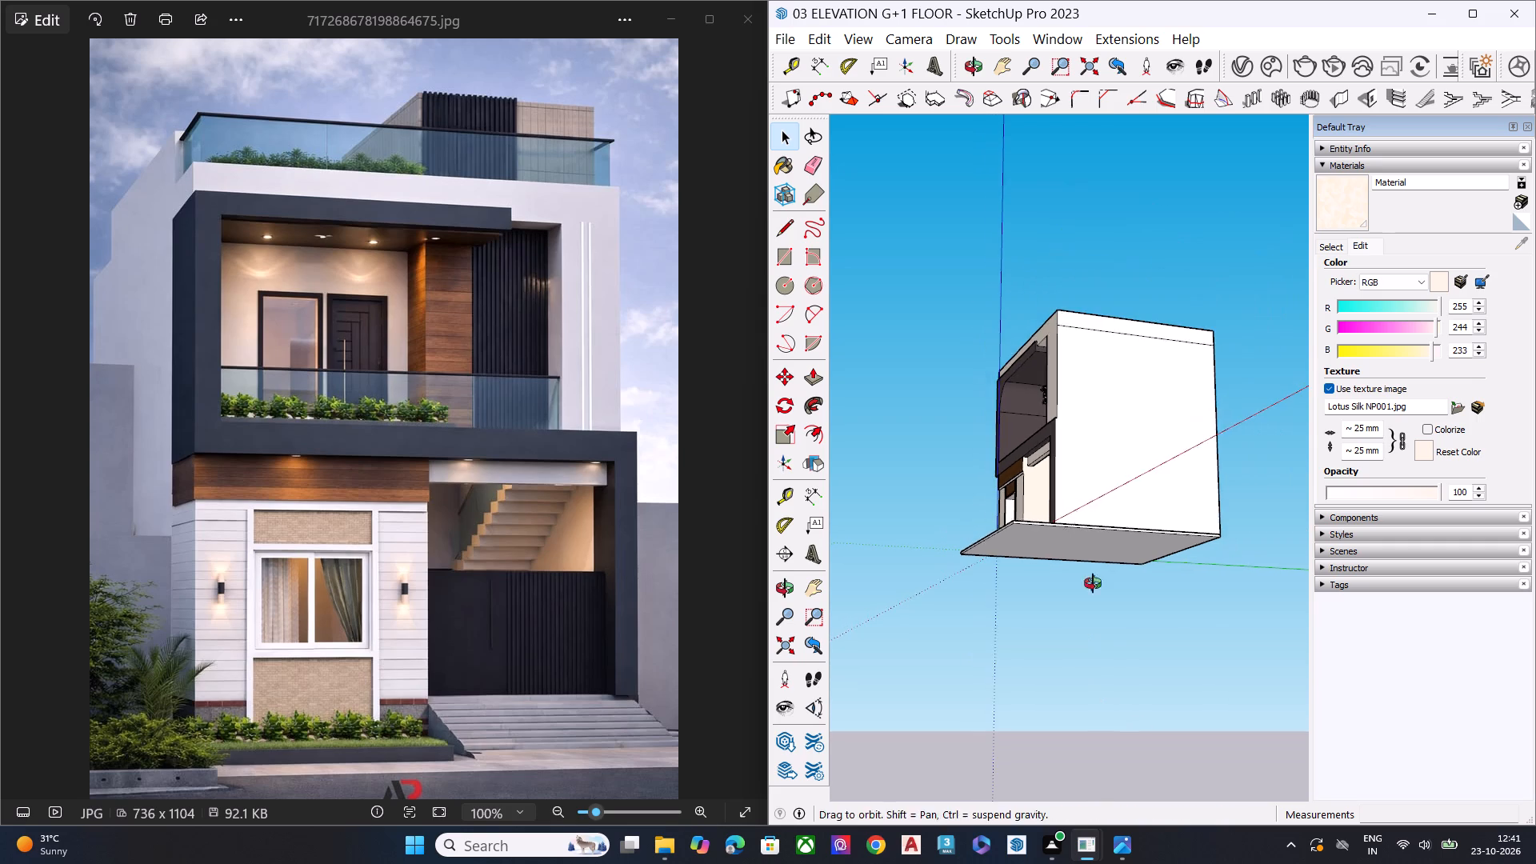
pyautogui.moveTo(1093, 583); pyautogui.dragTo(1108, 634, button='middle')
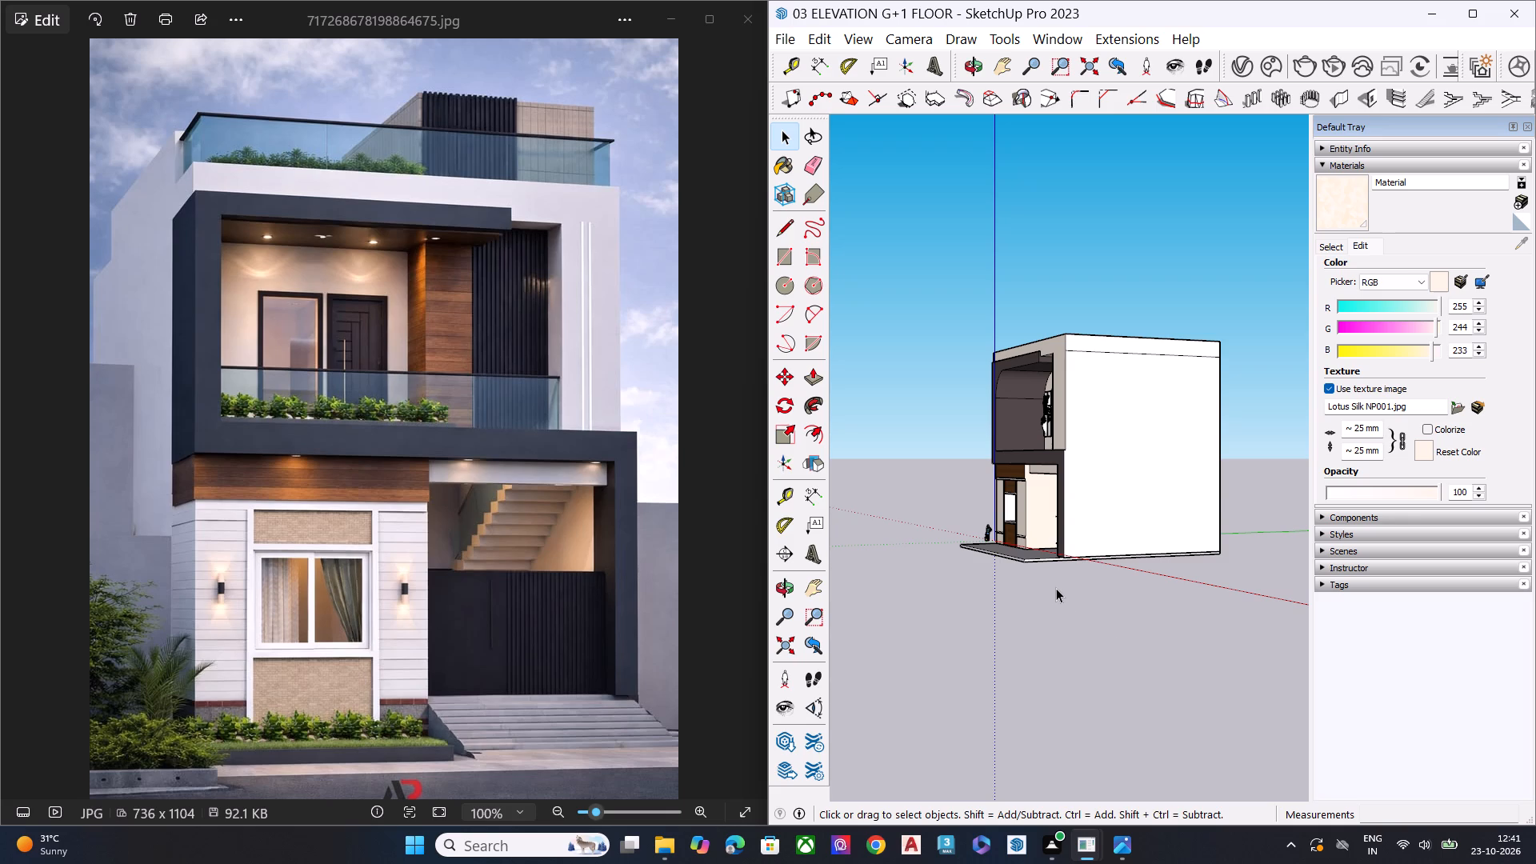
pyautogui.scroll(-2, 1108, 499)
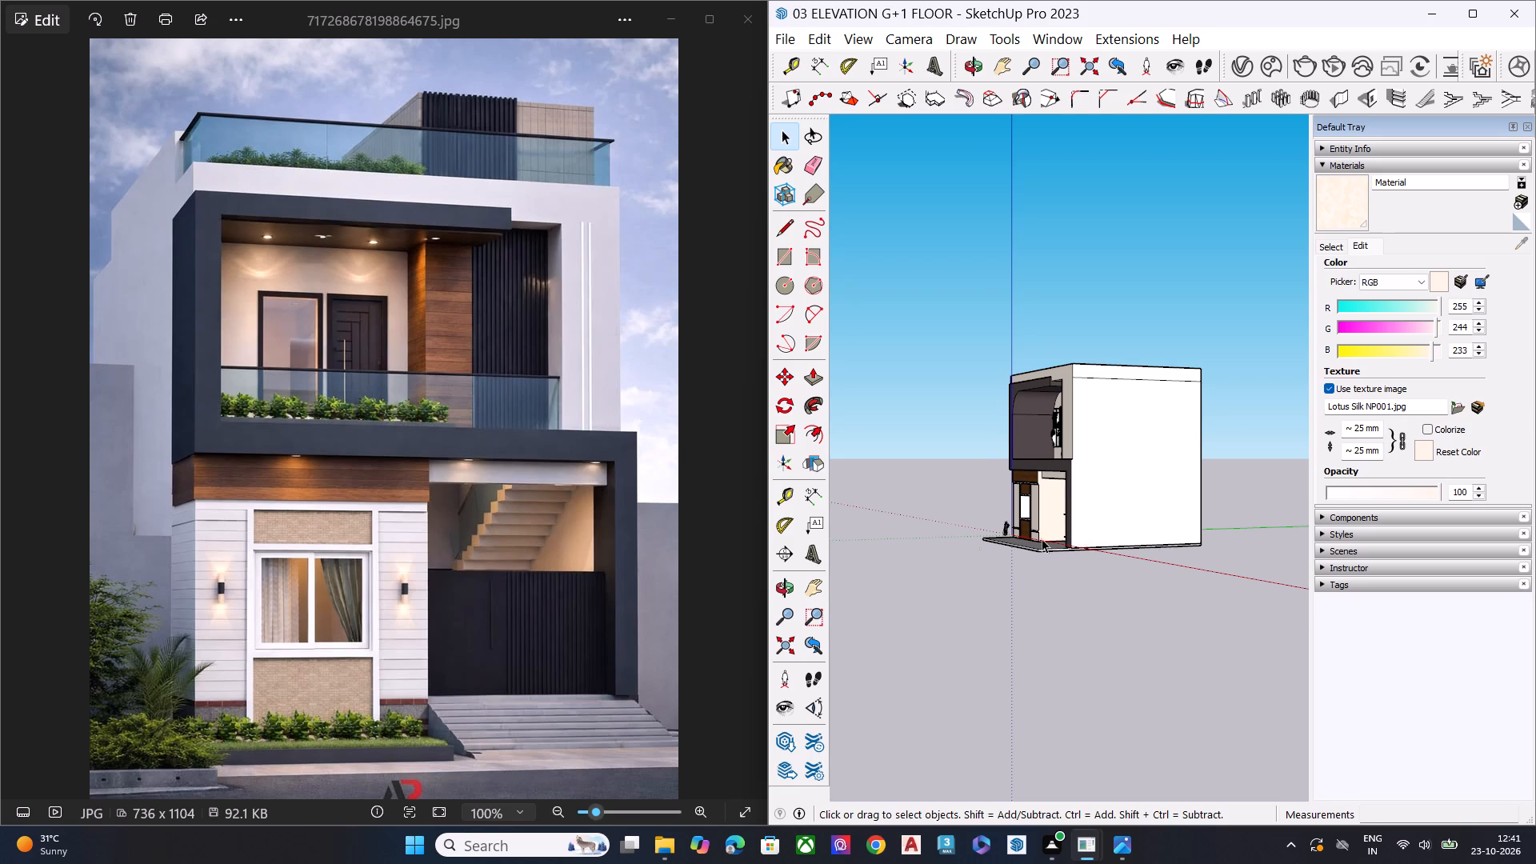
pyautogui.scroll(-4, 971, 552)
pyautogui.scroll(4, 1109, 514)
pyautogui.scroll(-1, 1109, 514)
pyautogui.scroll(2, 1109, 514)
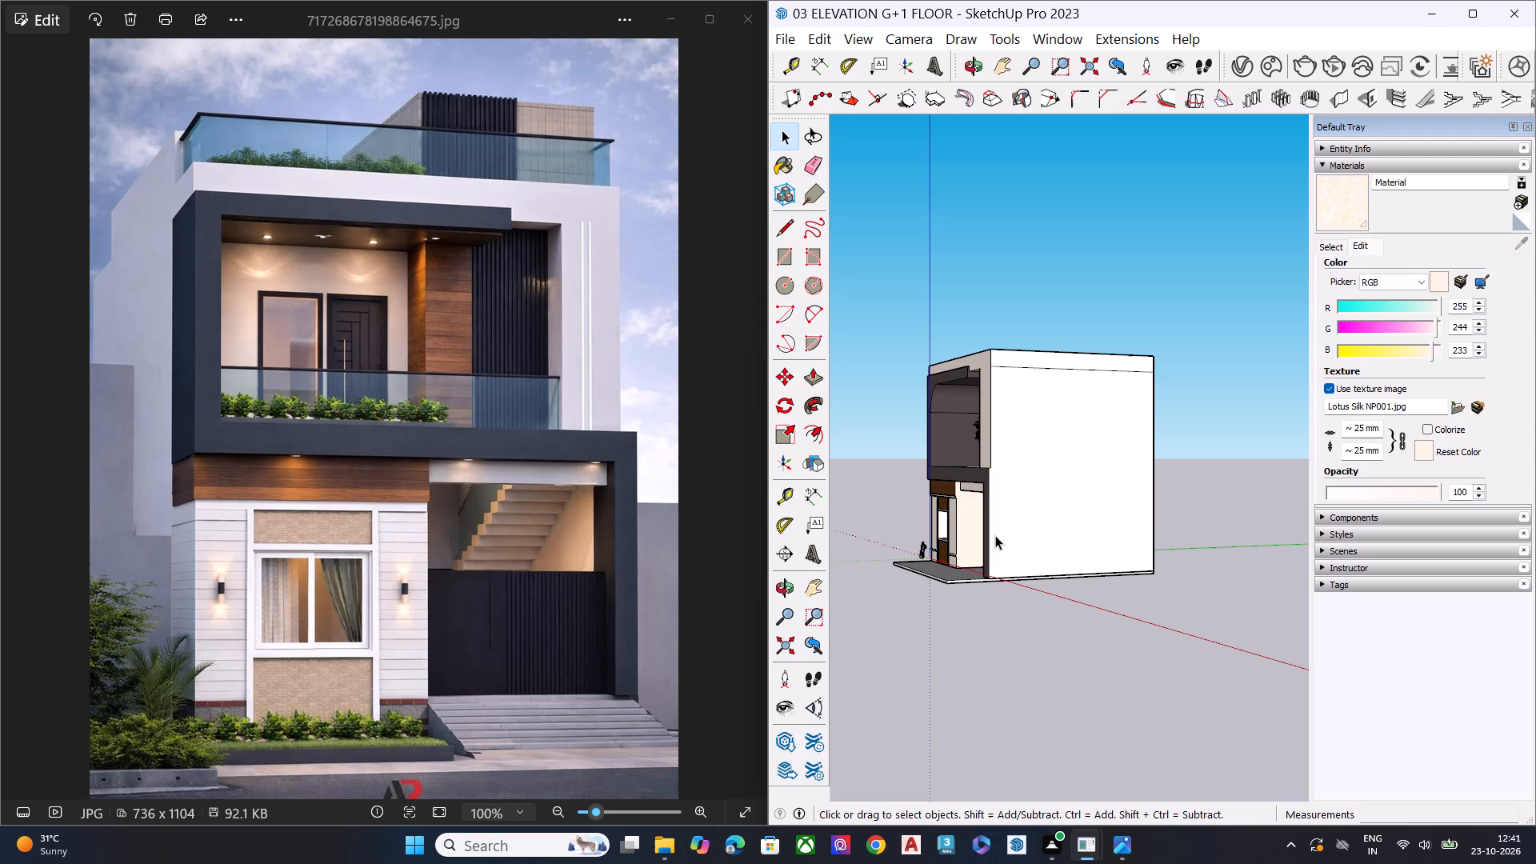
pyautogui.moveTo(985, 525); pyautogui.dragTo(994, 478, button='middle')
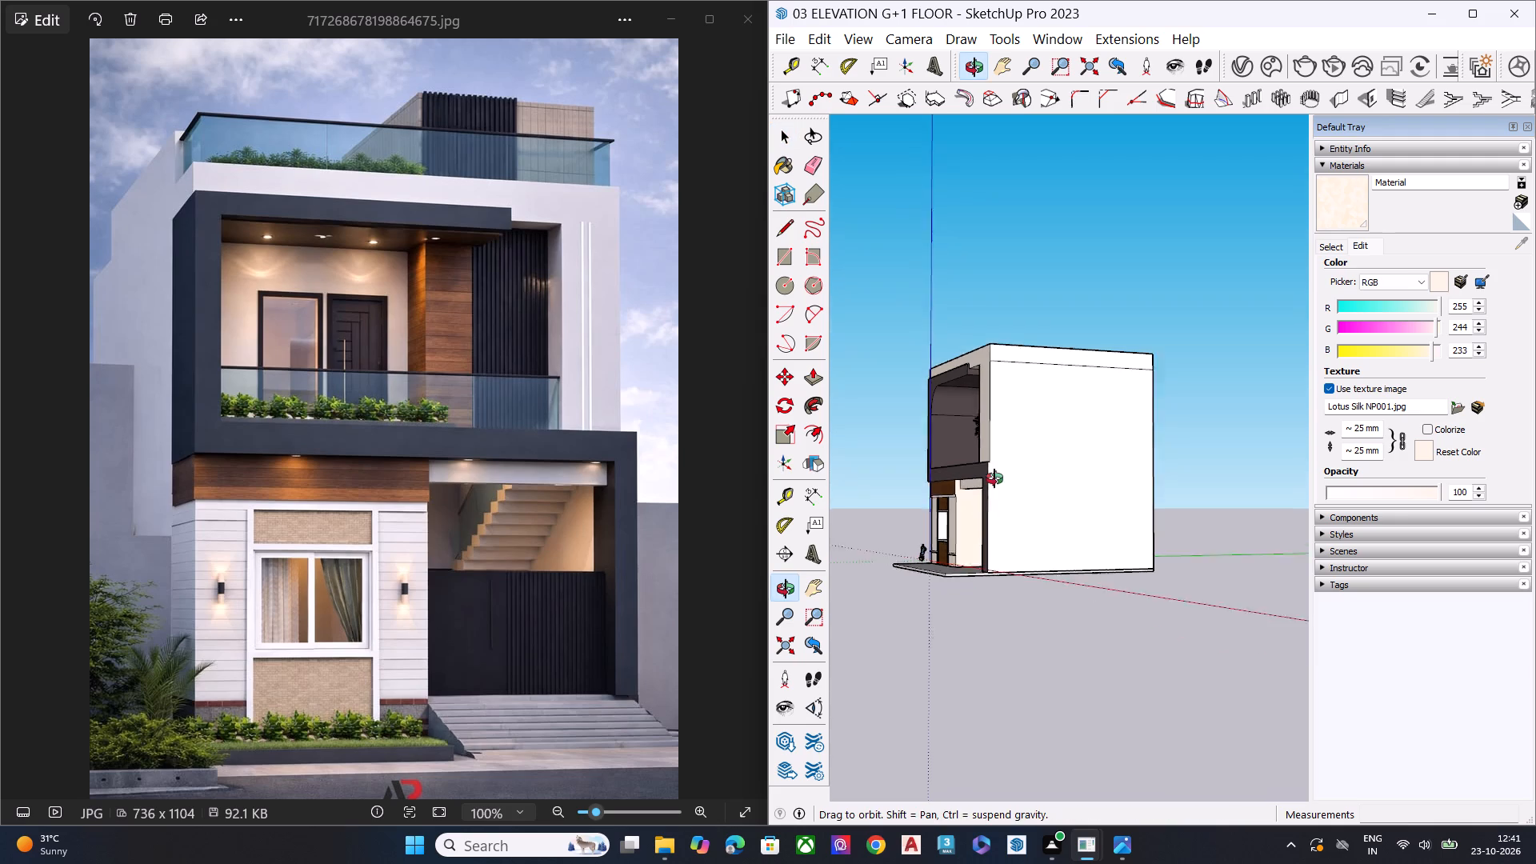
pyautogui.moveTo(994, 478); pyautogui.dragTo(1033, 450, button='middle')
pyautogui.moveTo(934, 421); pyautogui.dragTo(1025, 560, button='middle')
pyautogui.scroll(-1, 1025, 560)
pyautogui.scroll(10, 1034, 490)
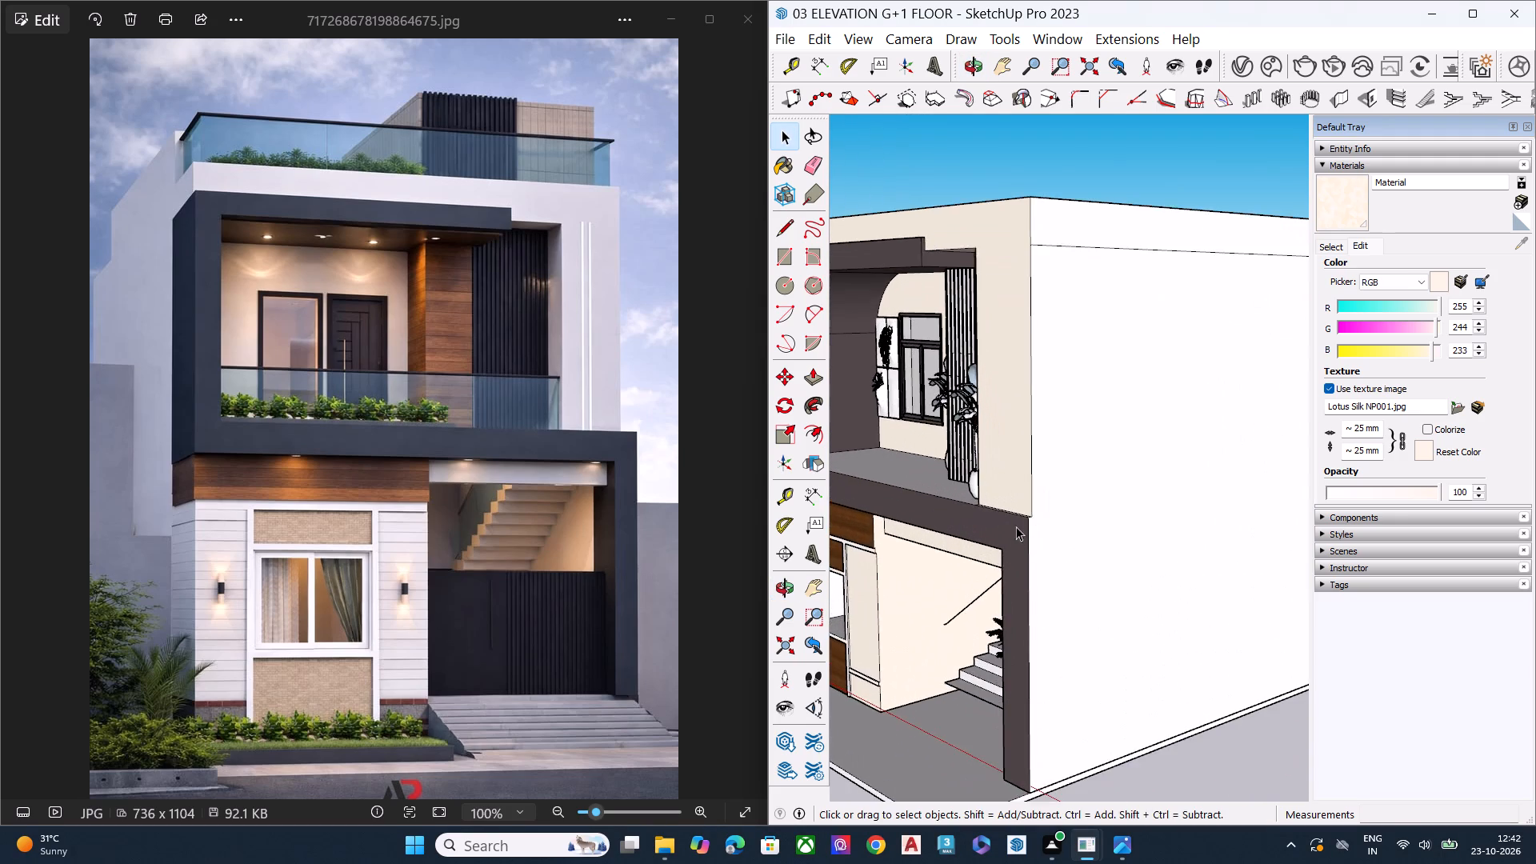
pyautogui.scroll(-1, 1013, 535)
pyautogui.scroll(1, 1025, 544)
pyautogui.scroll(-6, 1033, 550)
pyautogui.moveTo(971, 564); pyautogui.dragTo(1222, 767, button='middle')
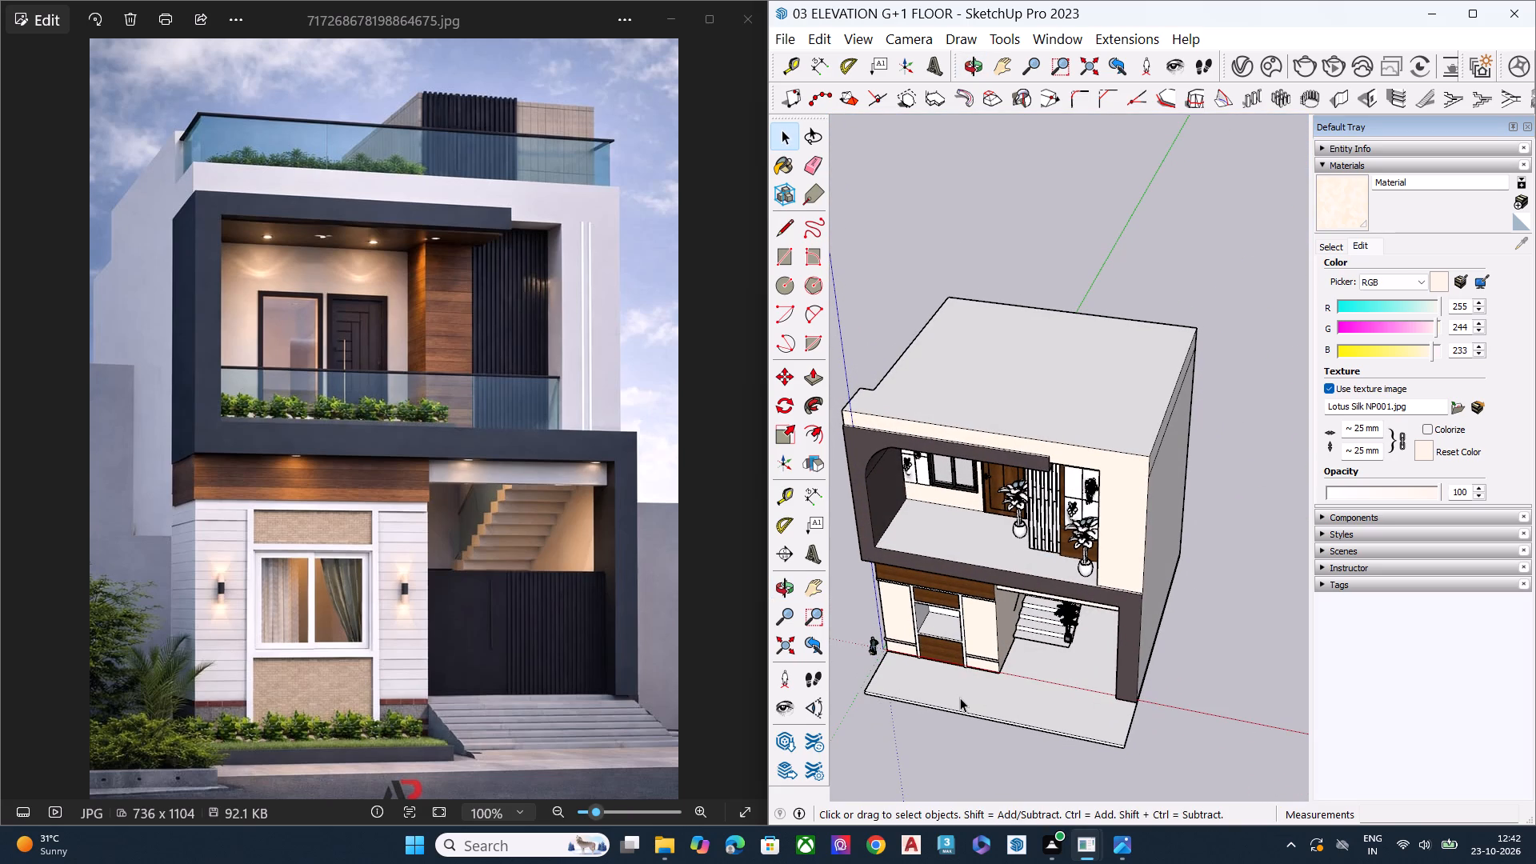
# Import the window model Window (2).skp from the Downloads folder.
pyautogui.press('space')
pyautogui.click(786, 38)
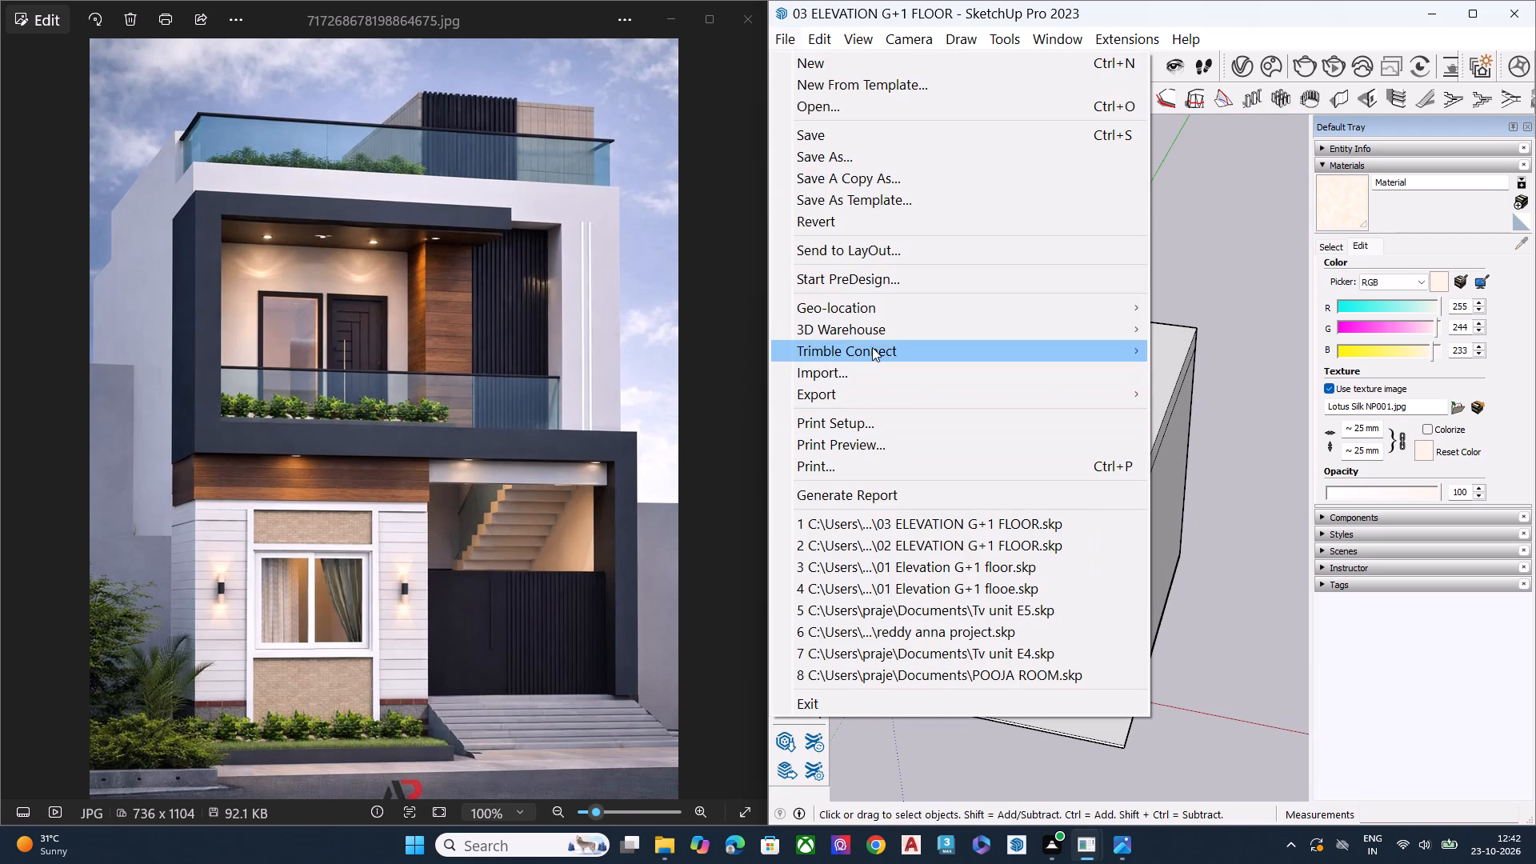
pyautogui.click(888, 363)
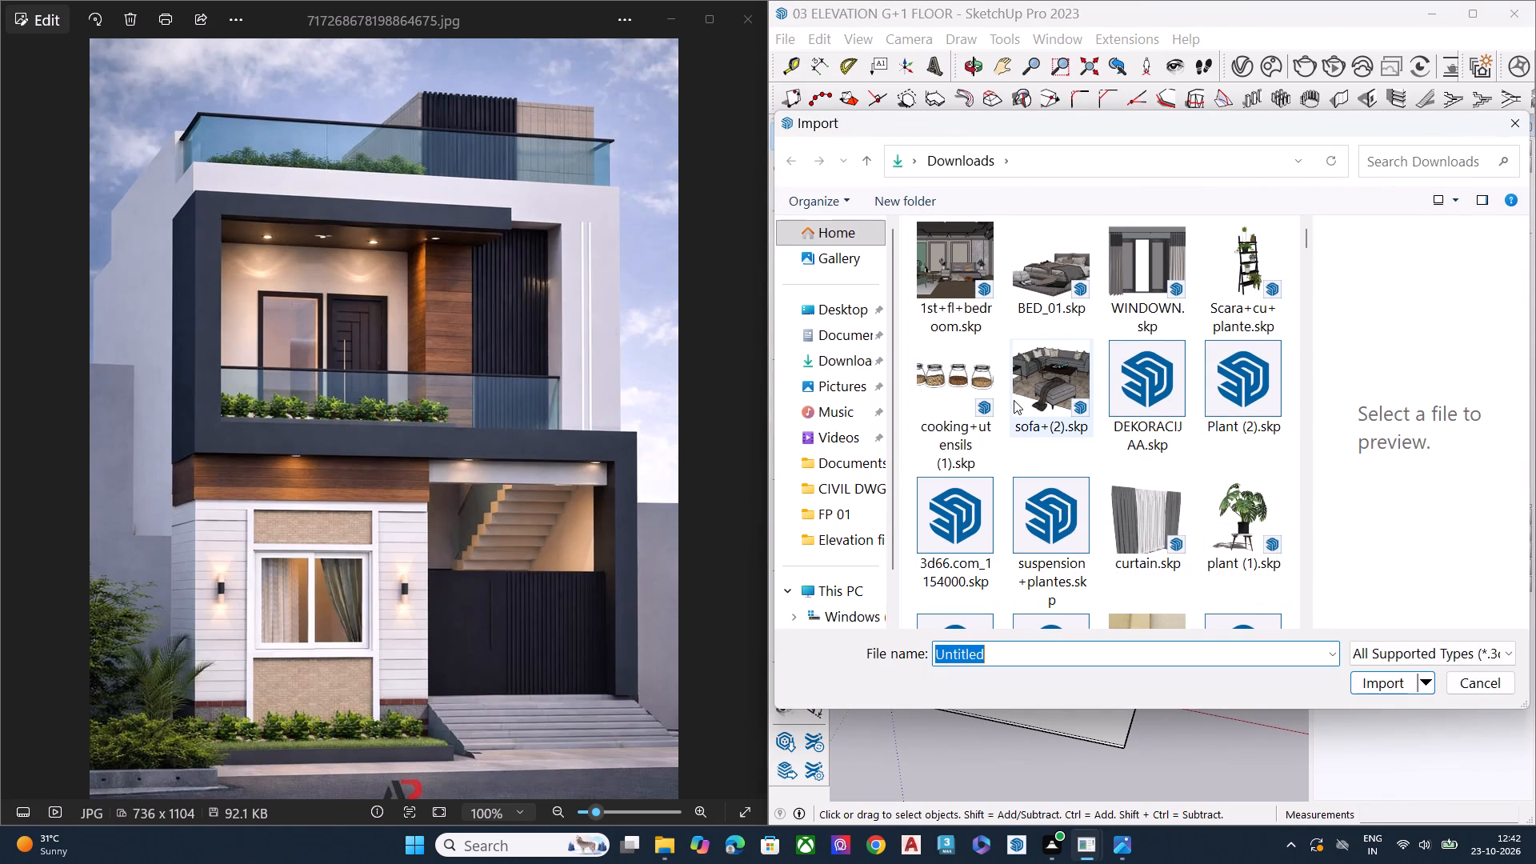
pyautogui.scroll(-2, 1014, 400)
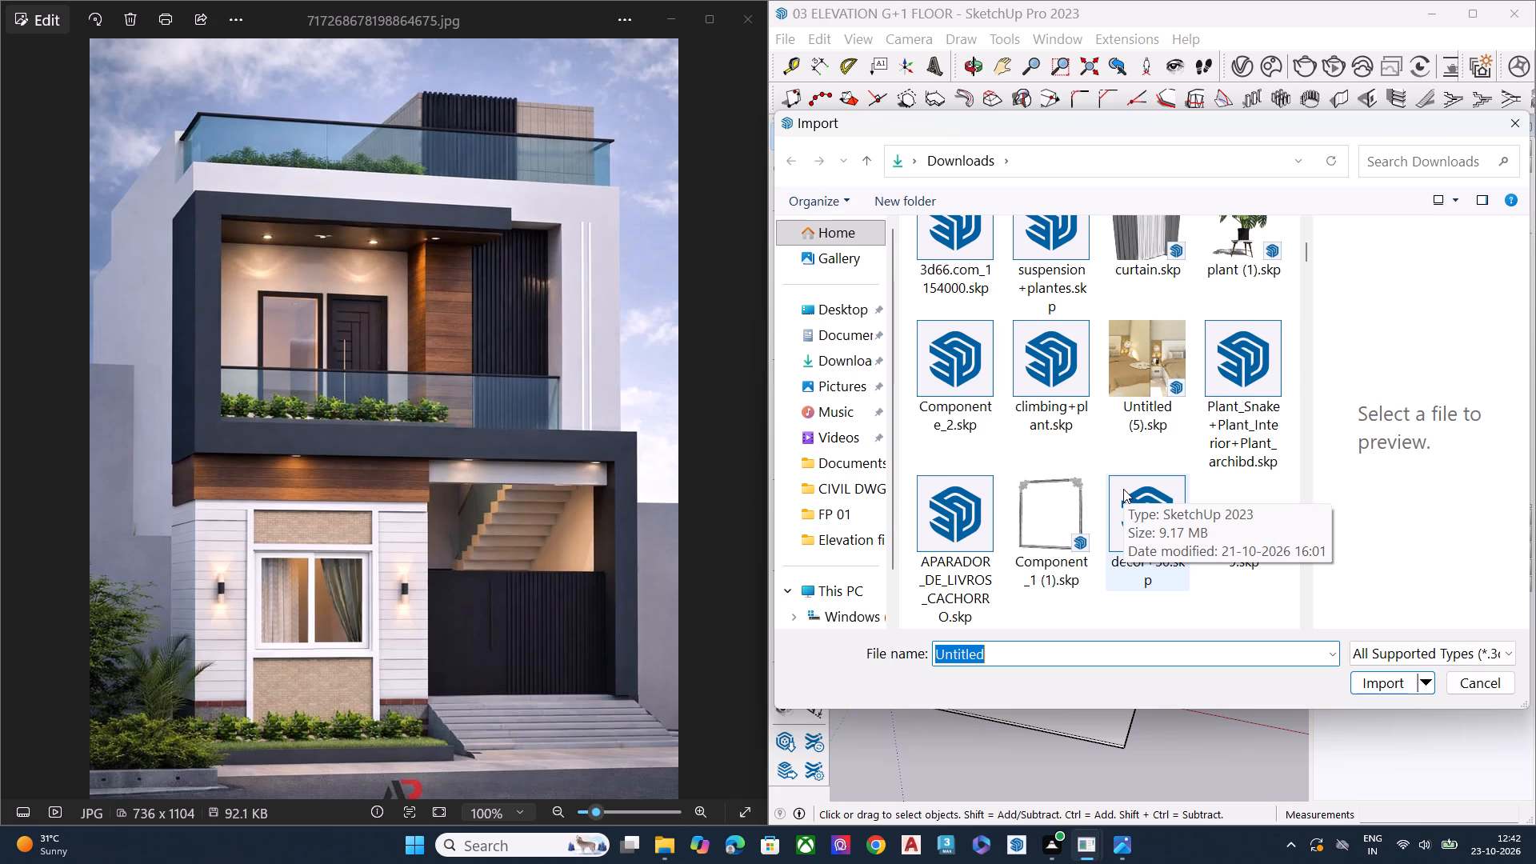
pyautogui.scroll(-1, 1123, 489)
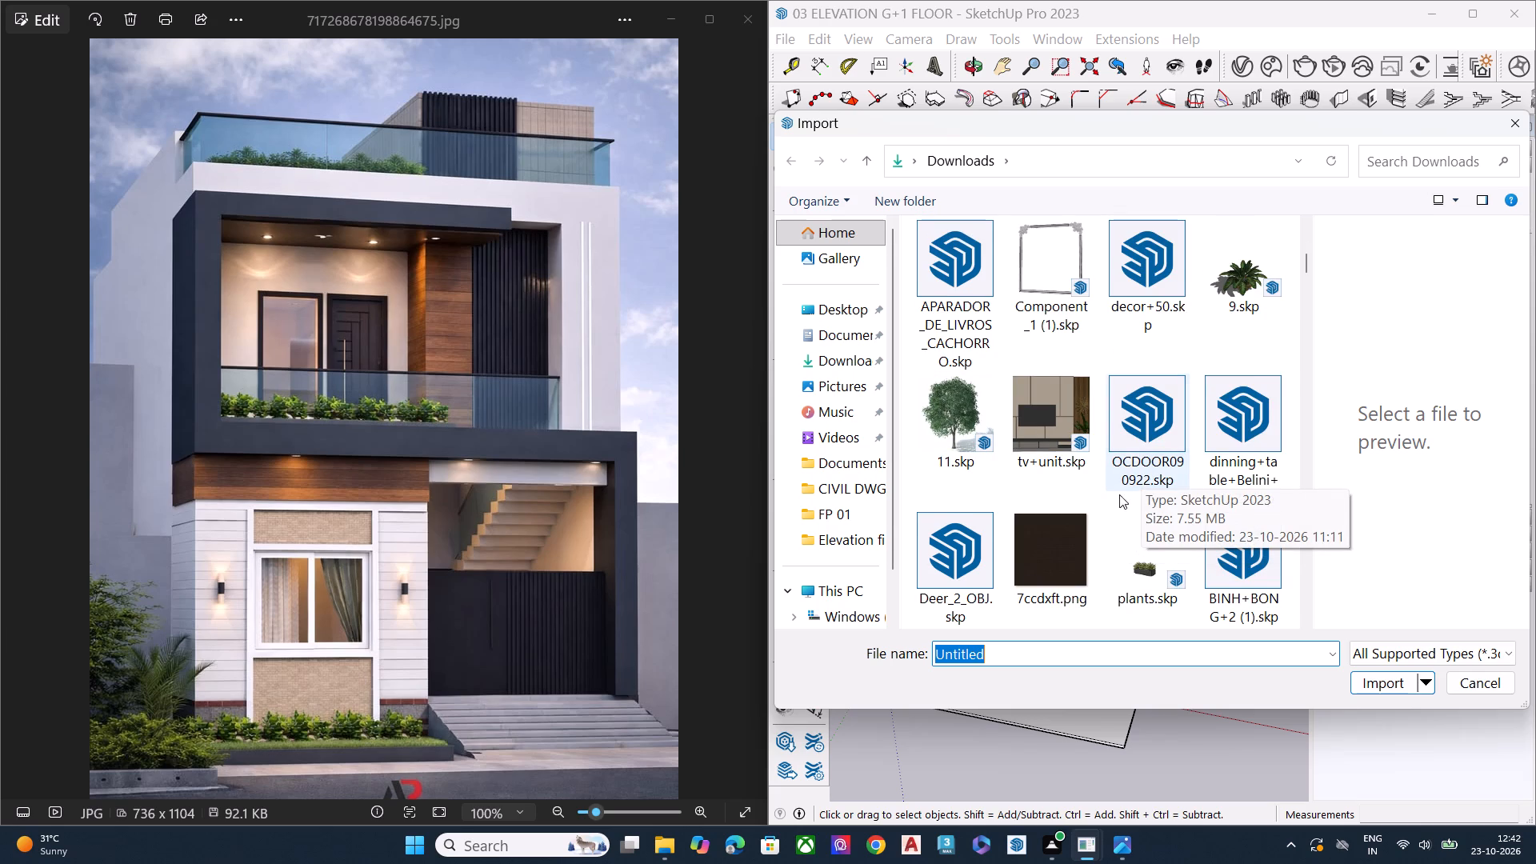
pyautogui.scroll(-1, 1113, 503)
pyautogui.scroll(-2, 1168, 451)
pyautogui.scroll(1, 1165, 458)
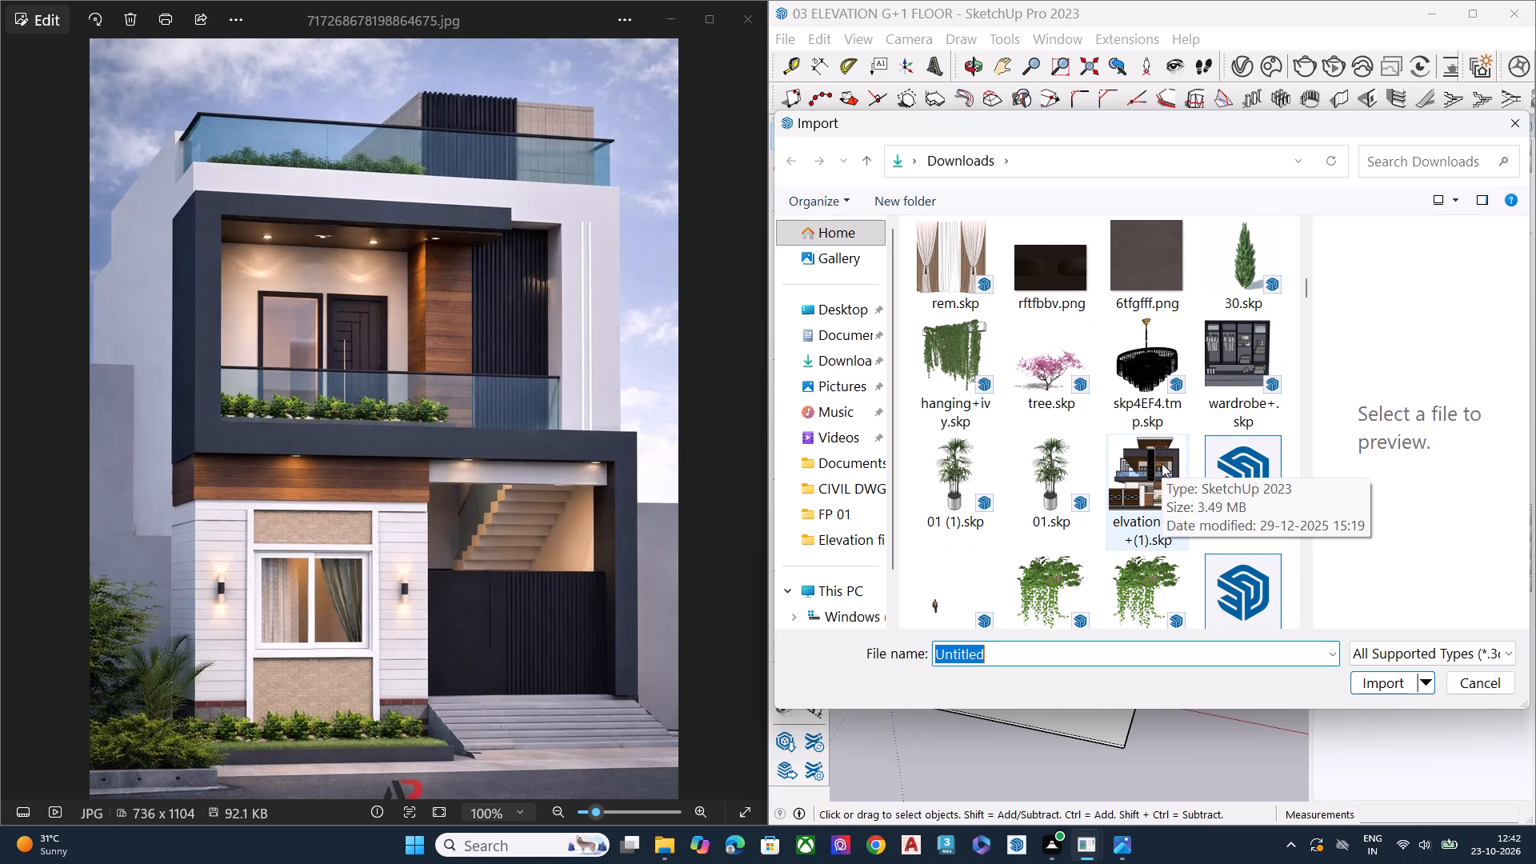
pyautogui.scroll(-1, 1162, 463)
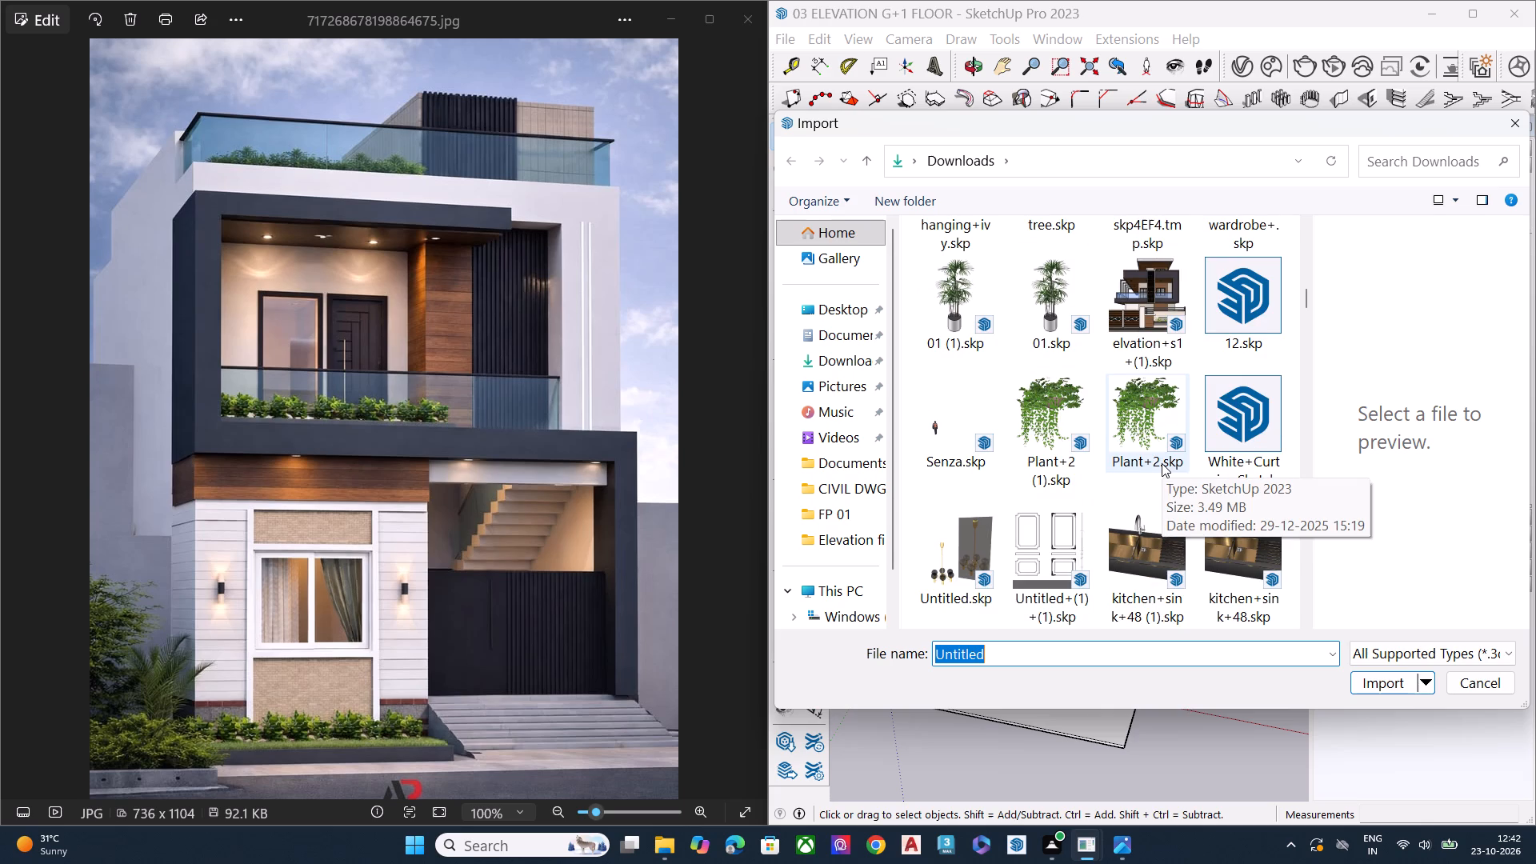
pyautogui.scroll(-3, 1162, 463)
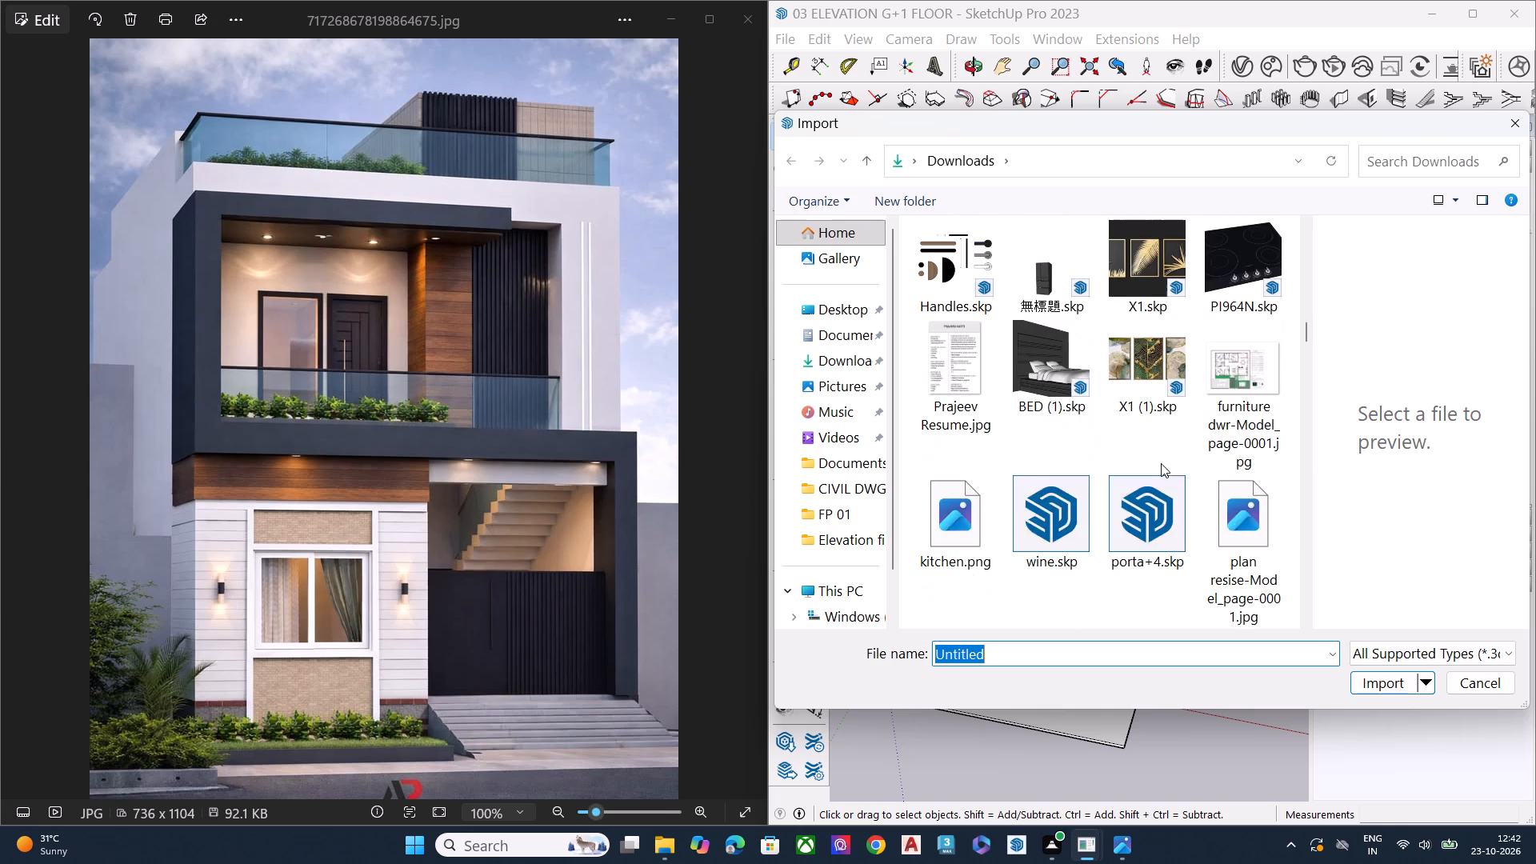
pyautogui.scroll(-3, 1161, 463)
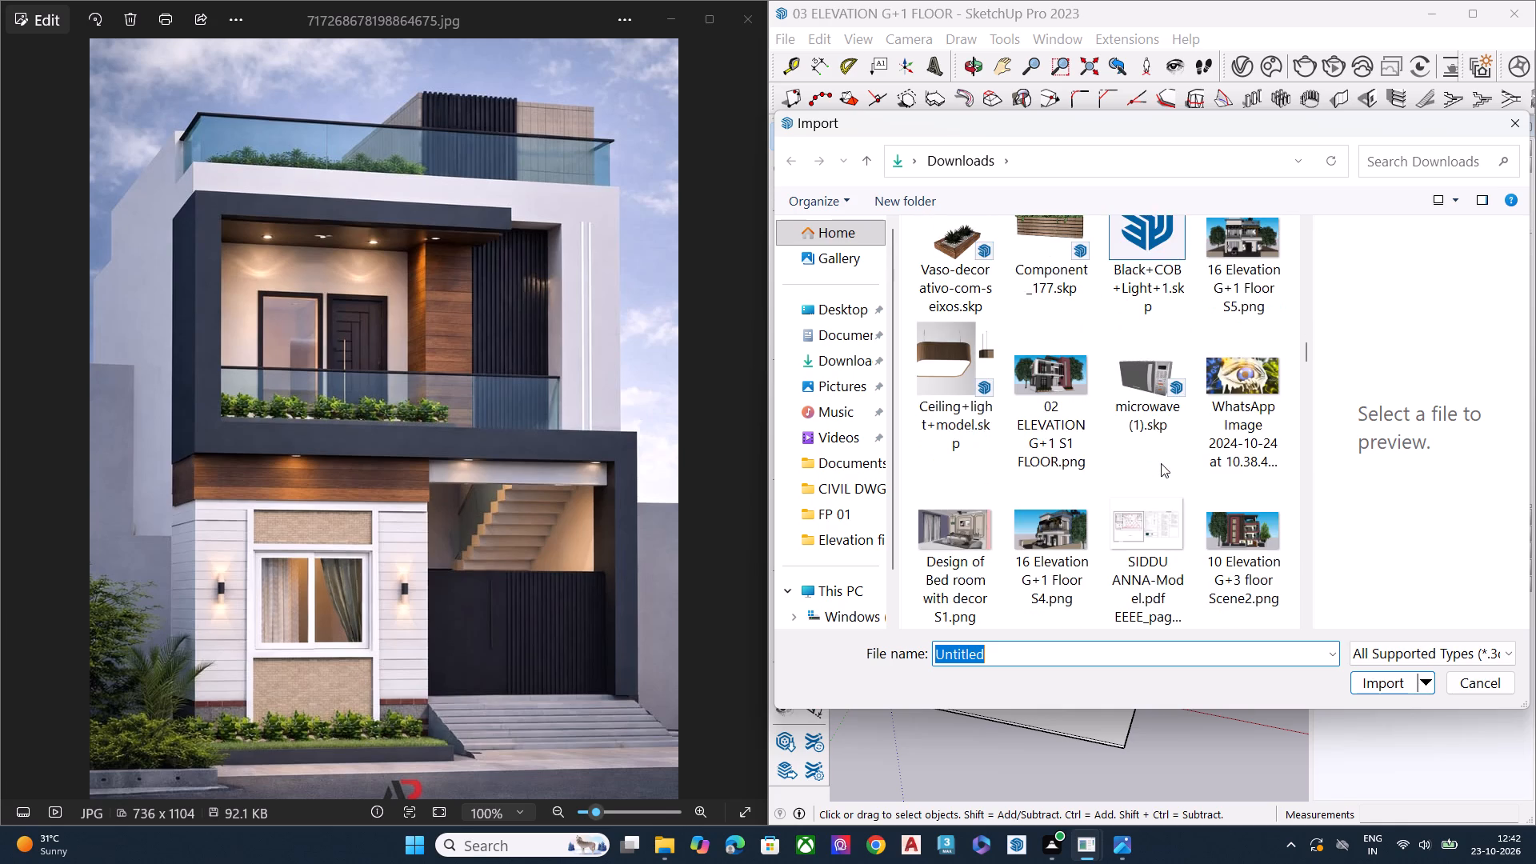
pyautogui.scroll(-3, 1161, 463)
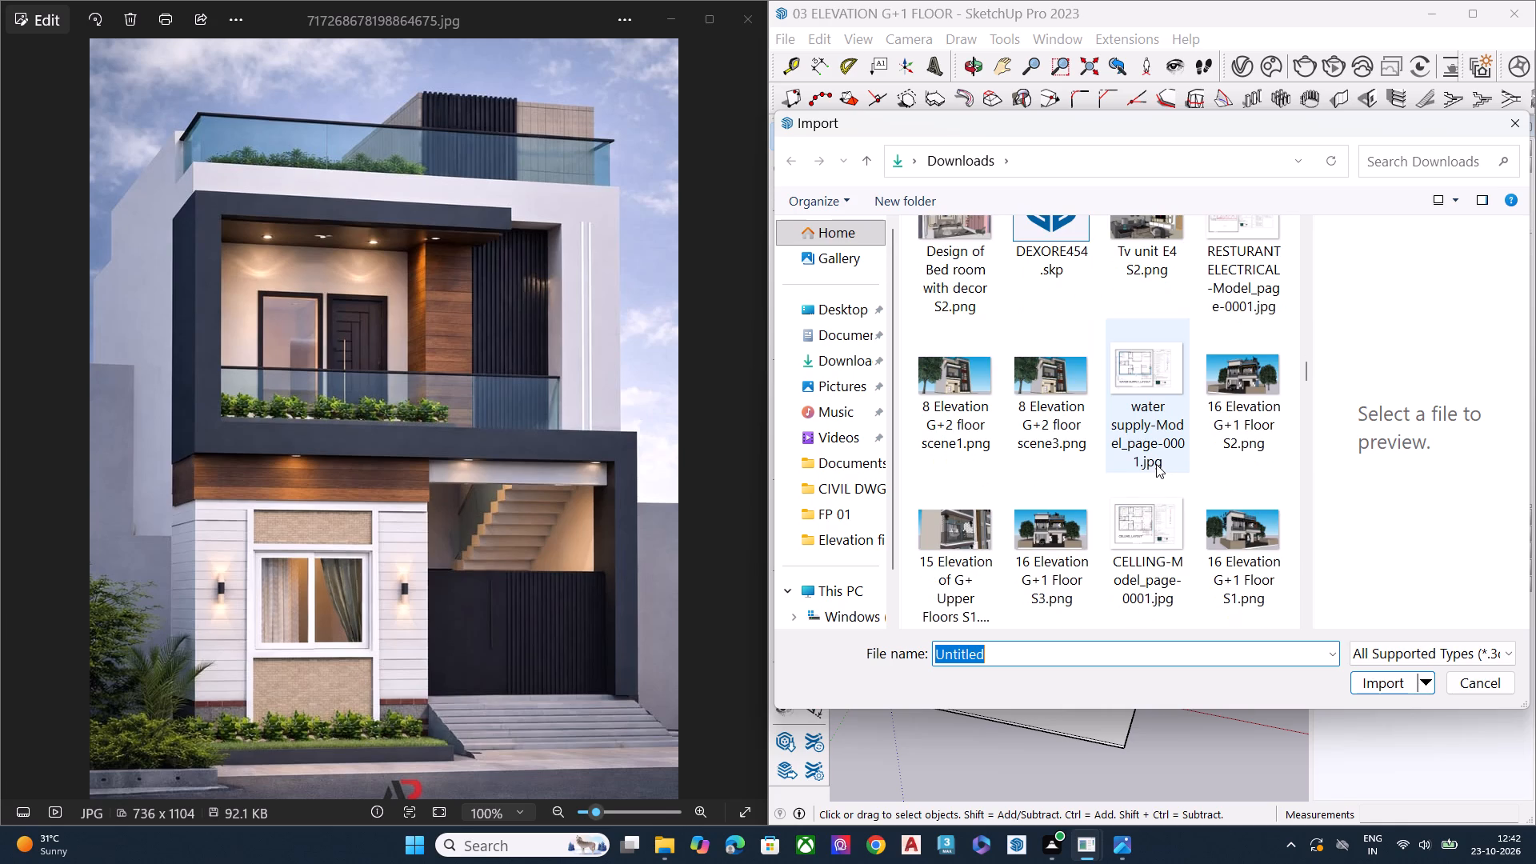
pyautogui.scroll(-1, 1156, 464)
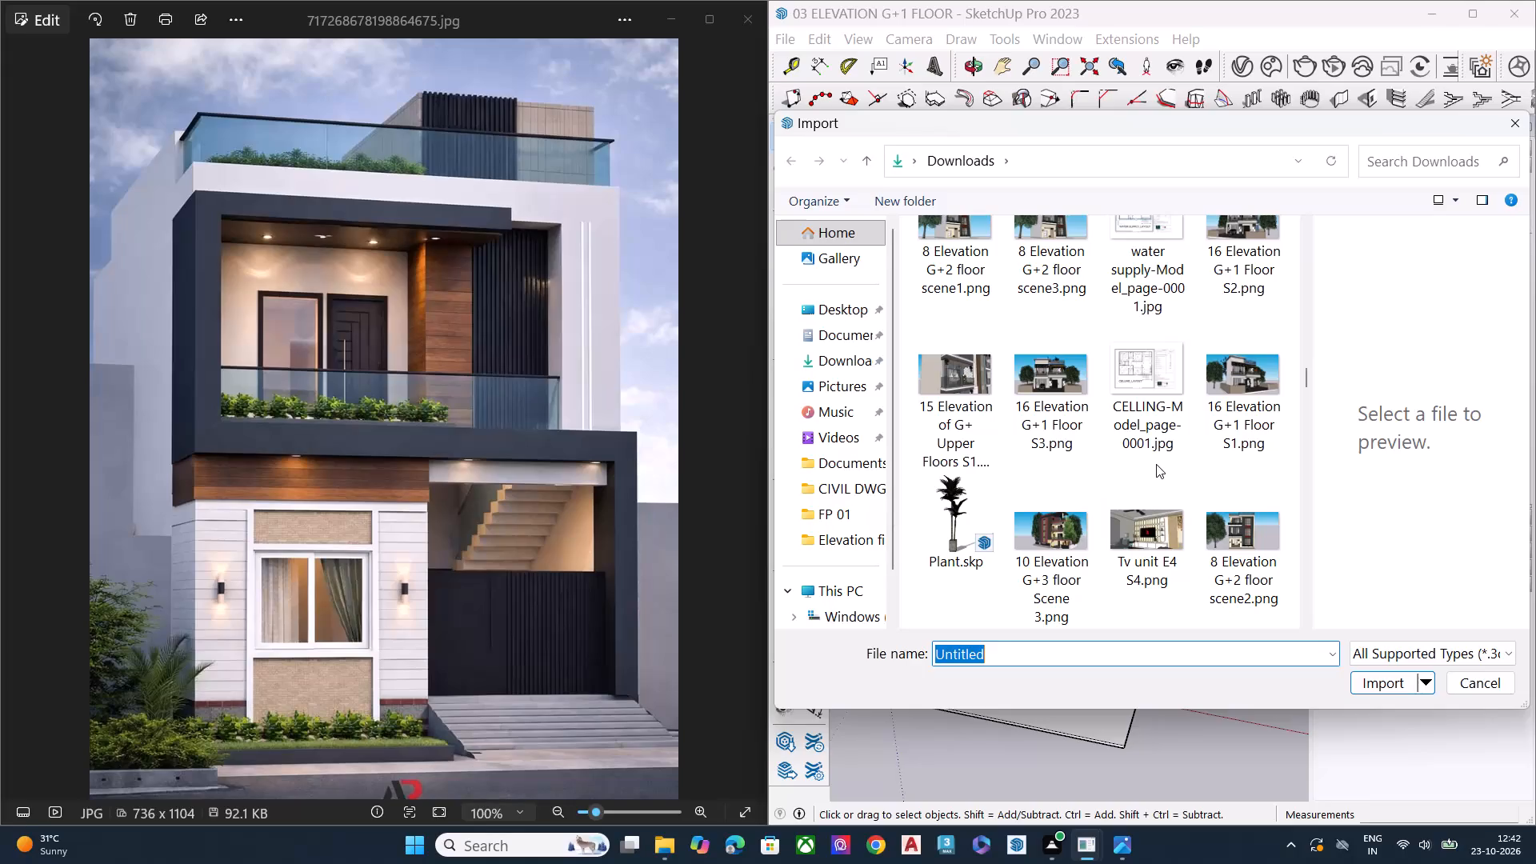
pyautogui.scroll(-1, 1156, 464)
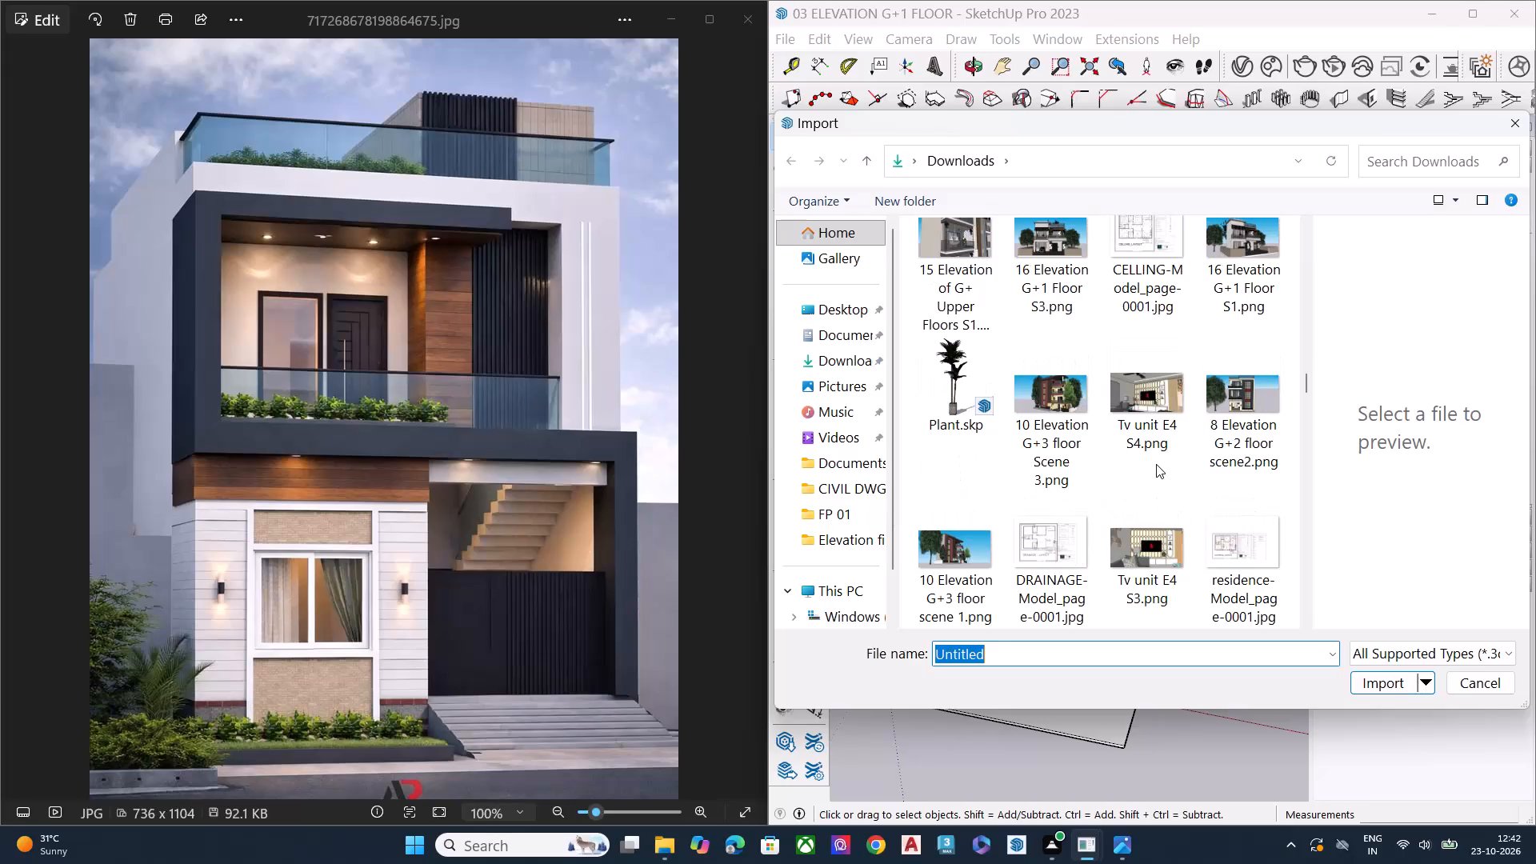
pyautogui.scroll(-1, 1156, 464)
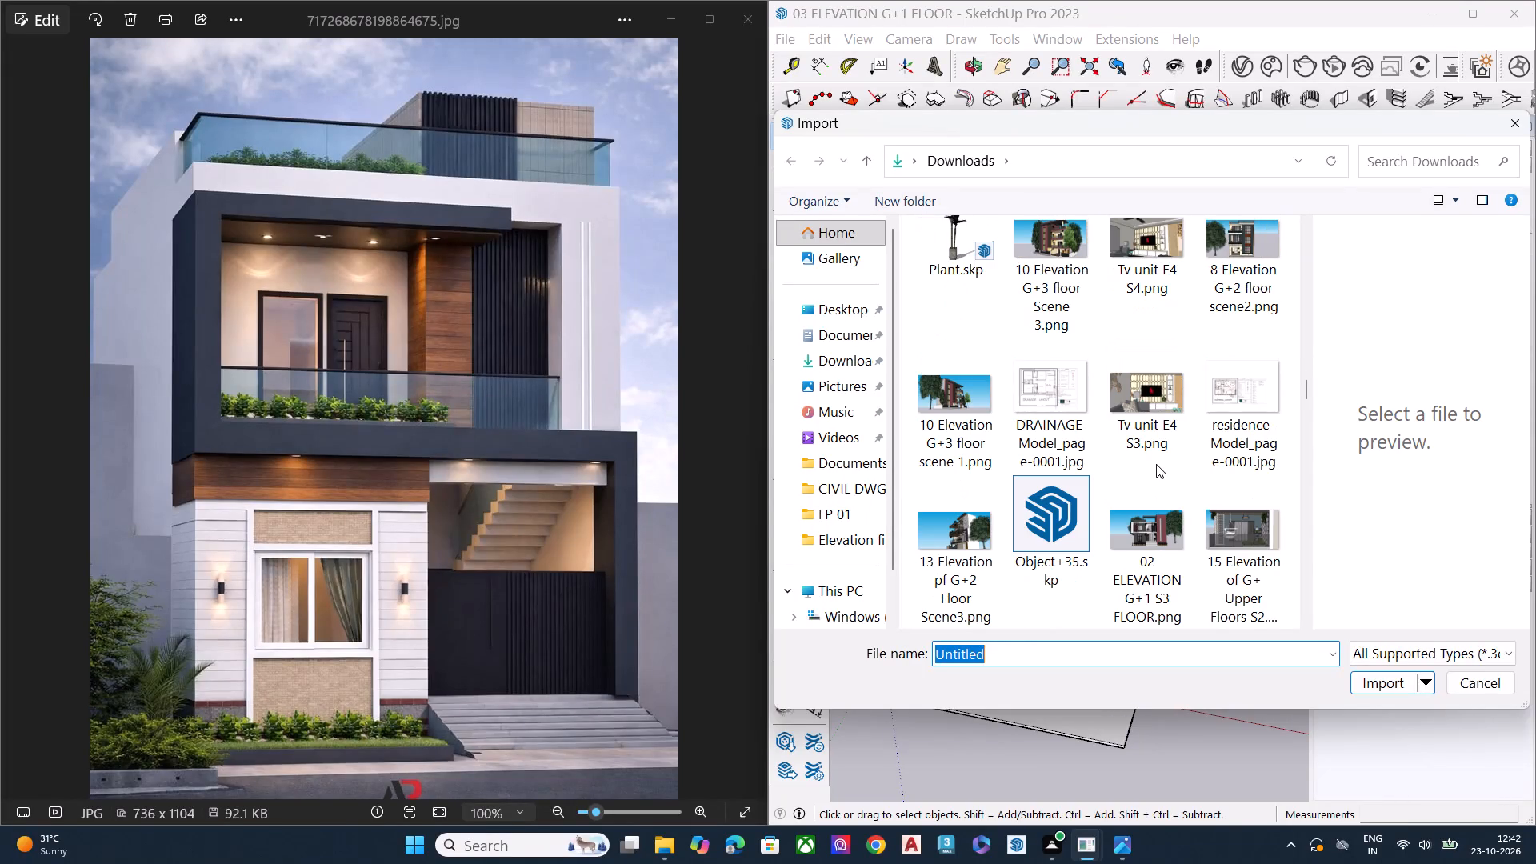
pyautogui.scroll(-2, 1156, 464)
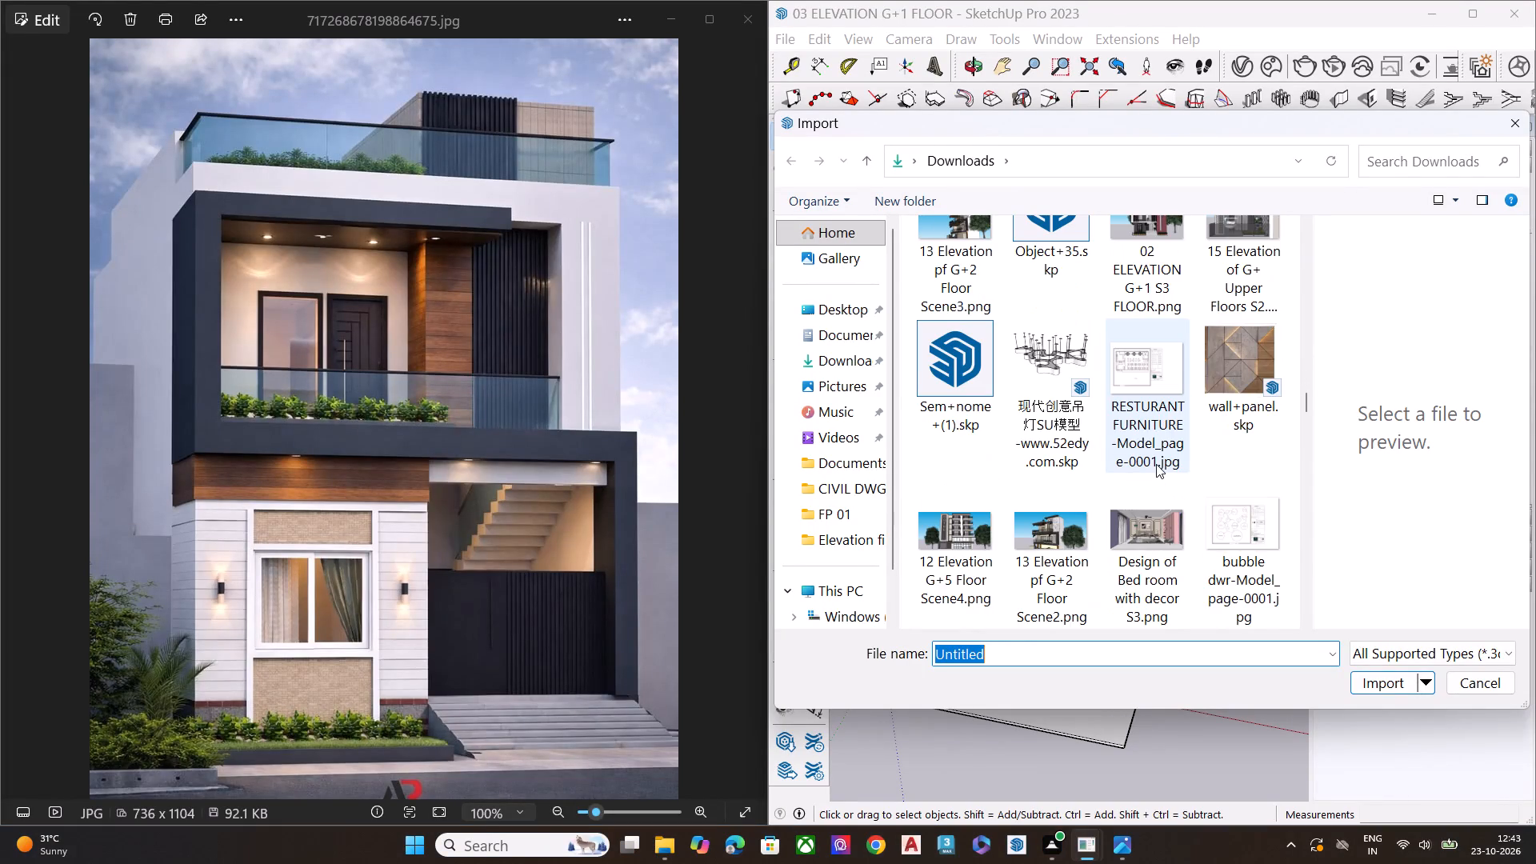
pyautogui.scroll(-3, 1156, 464)
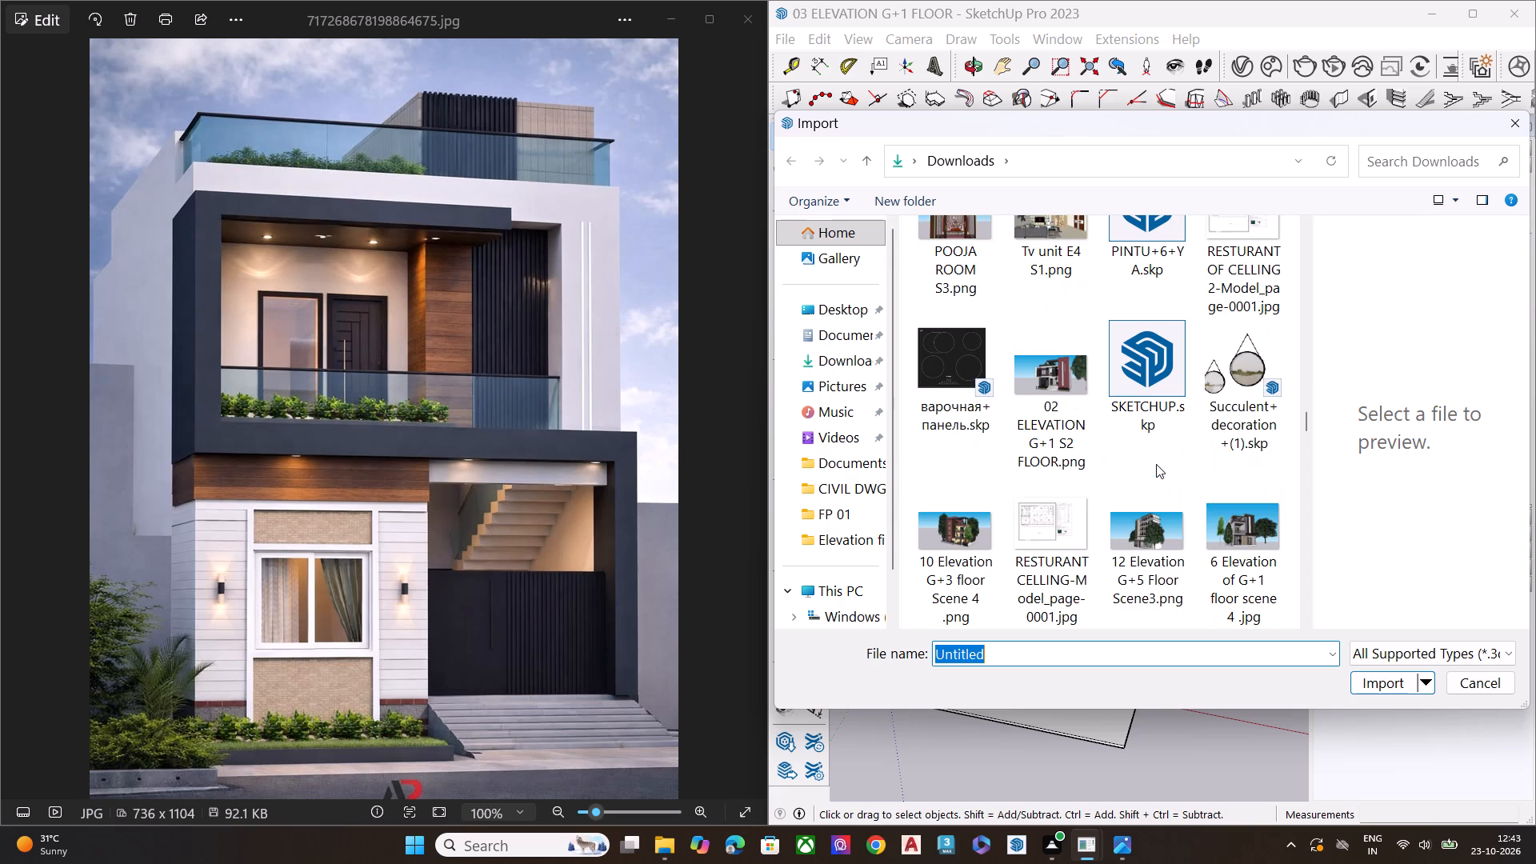
pyautogui.scroll(-1, 1156, 464)
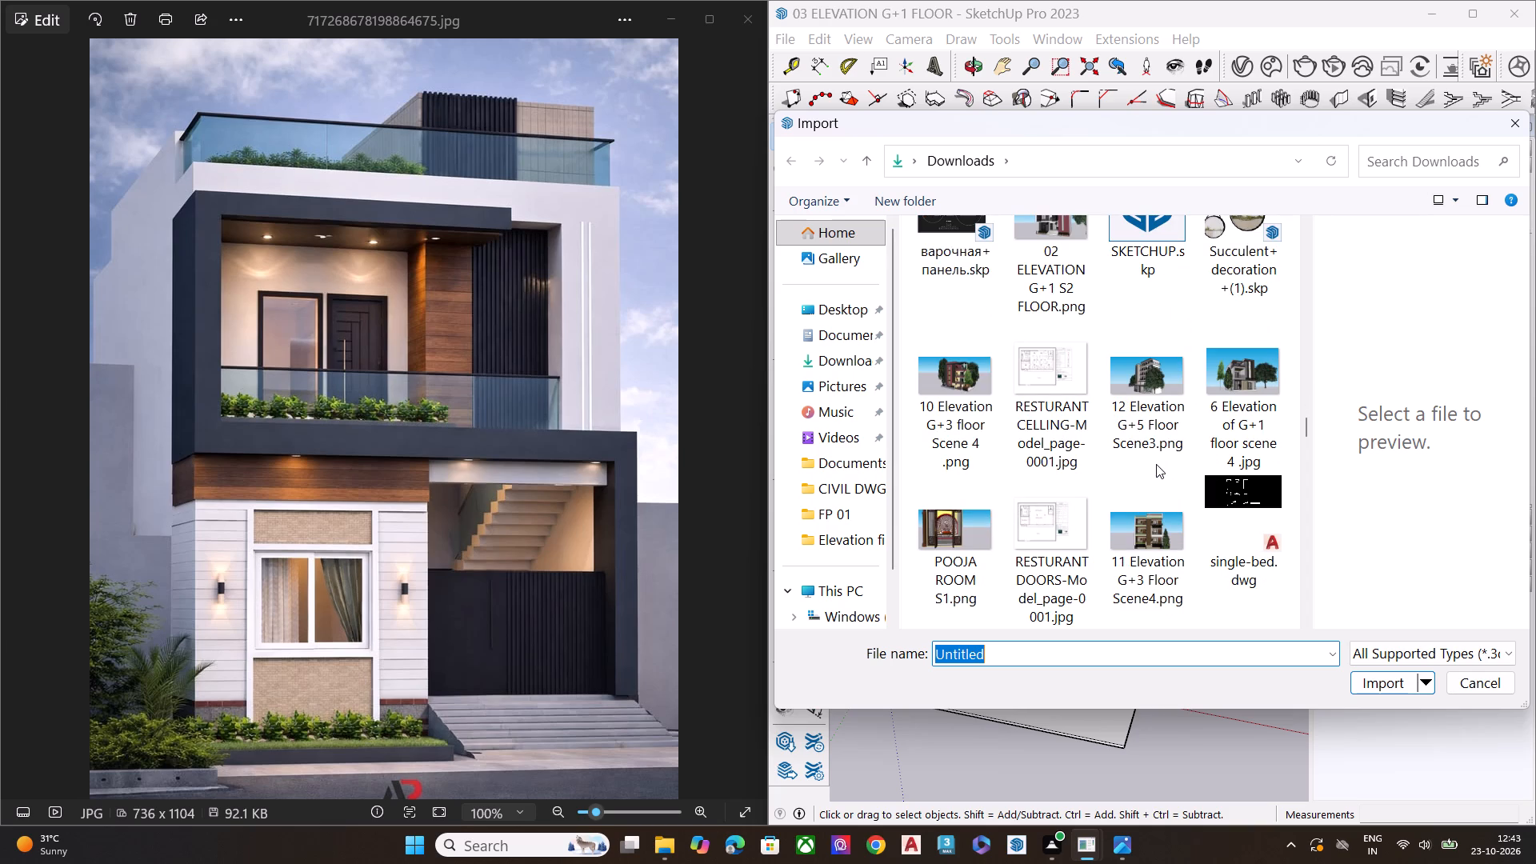
pyautogui.scroll(-1, 1156, 464)
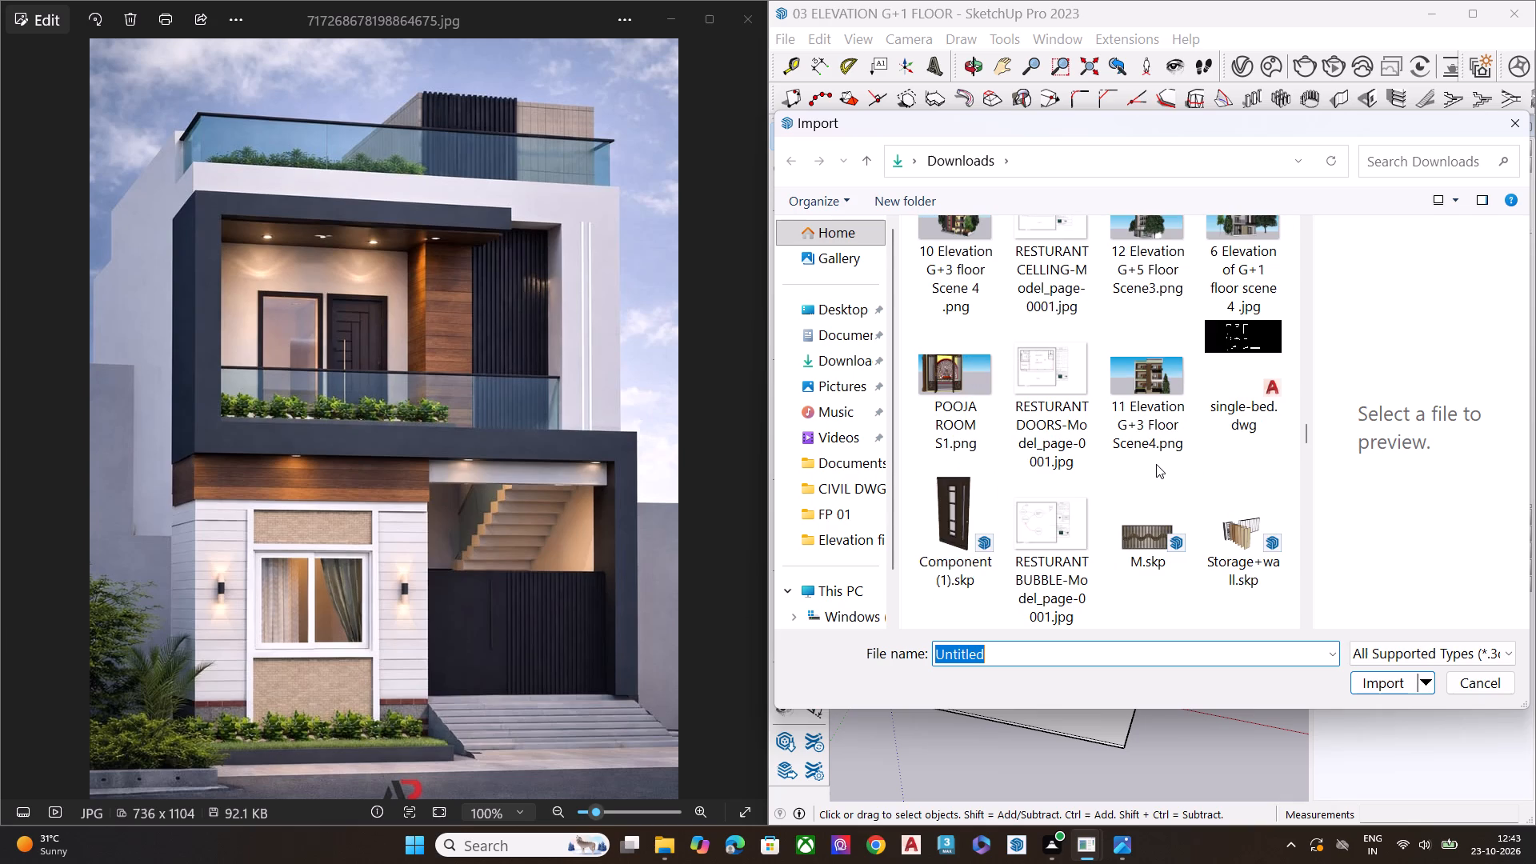
pyautogui.scroll(-2, 1156, 464)
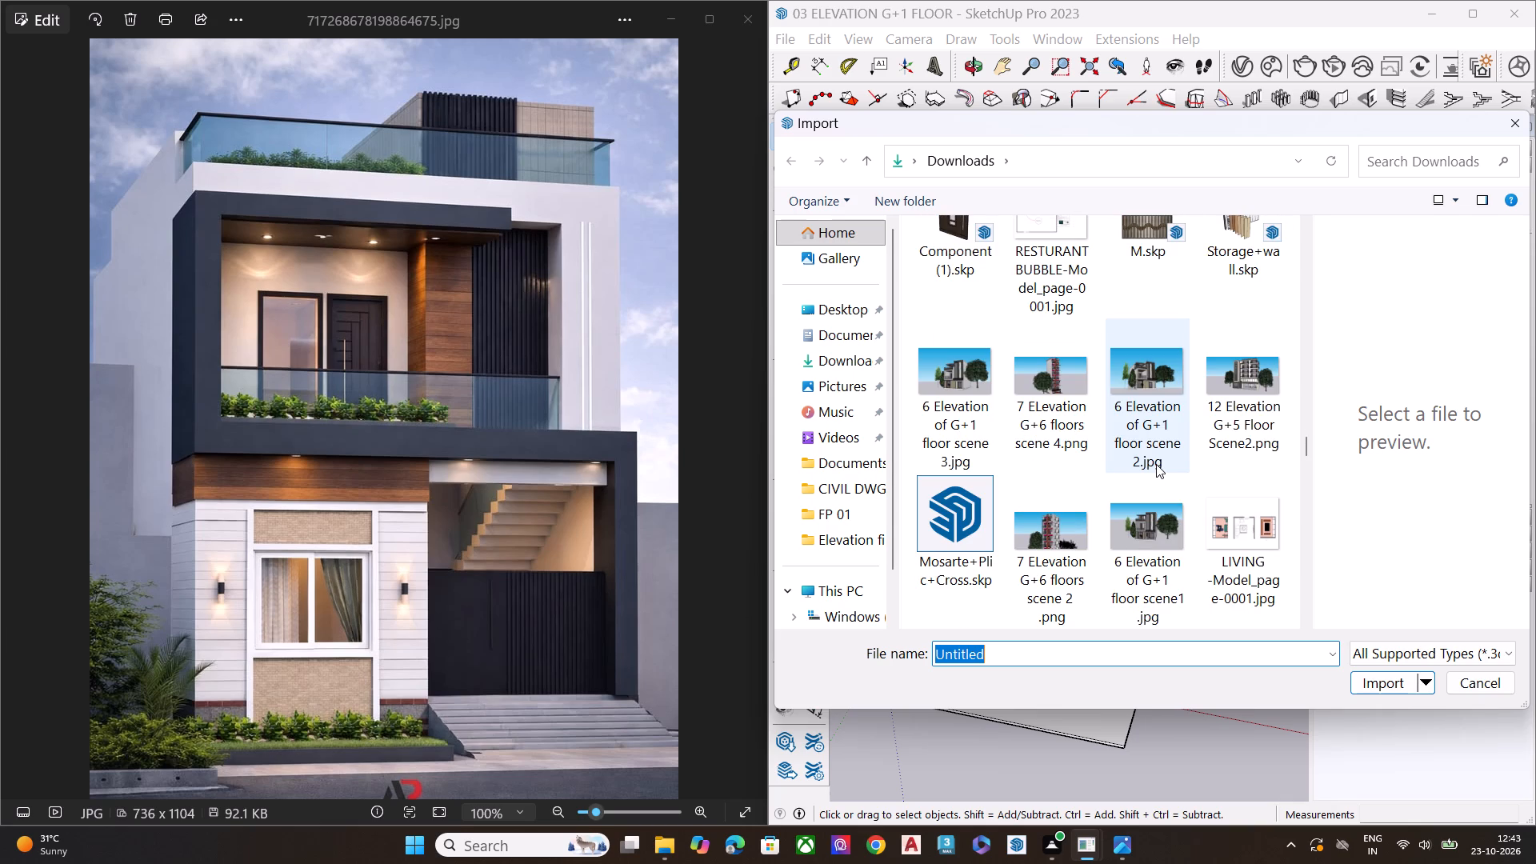
pyautogui.scroll(-1, 1156, 464)
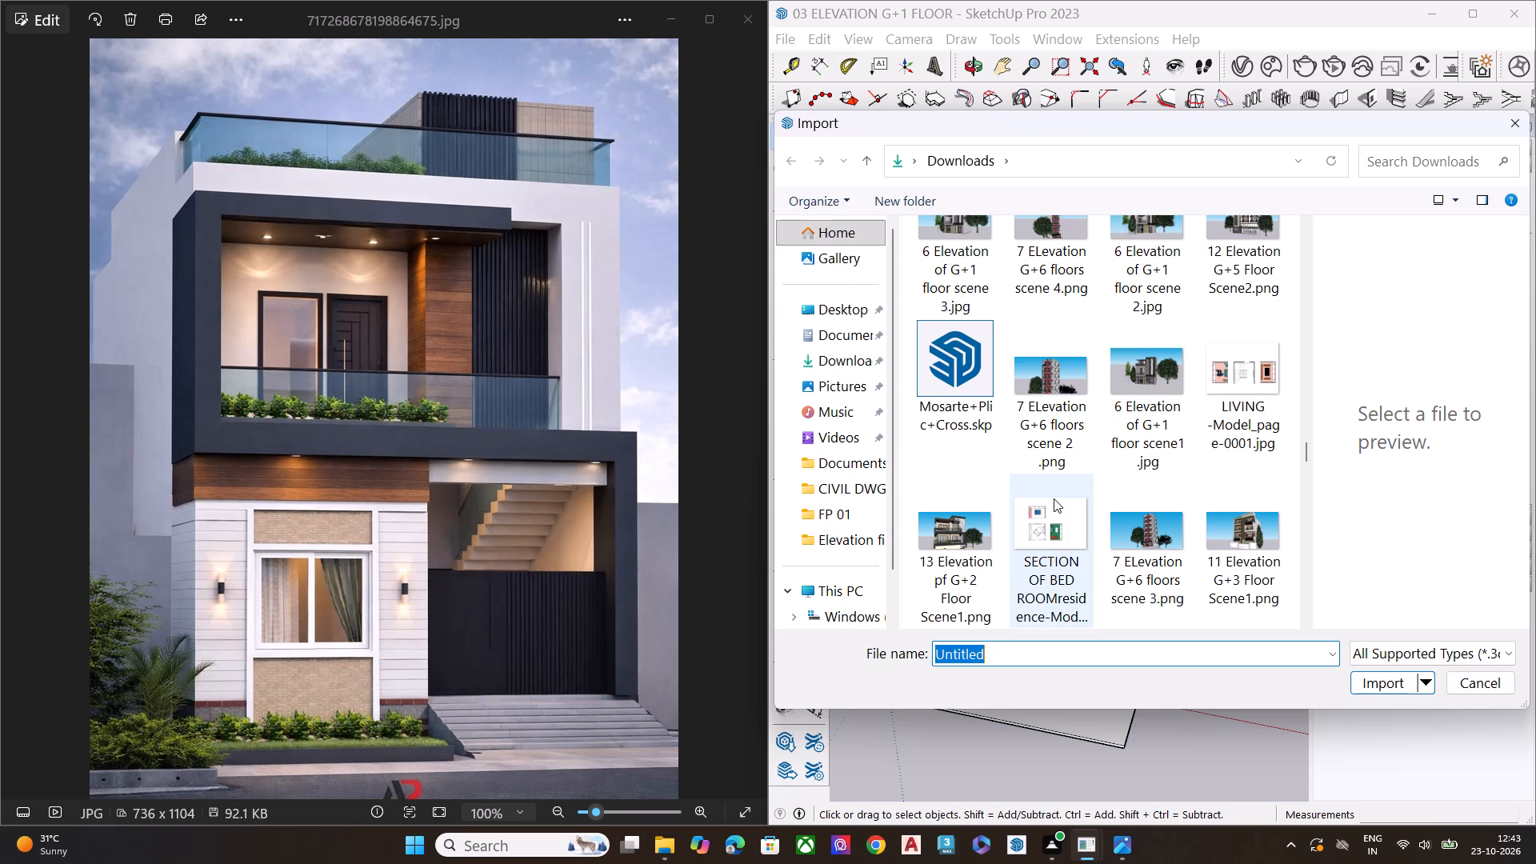
pyautogui.scroll(-2, 1054, 498)
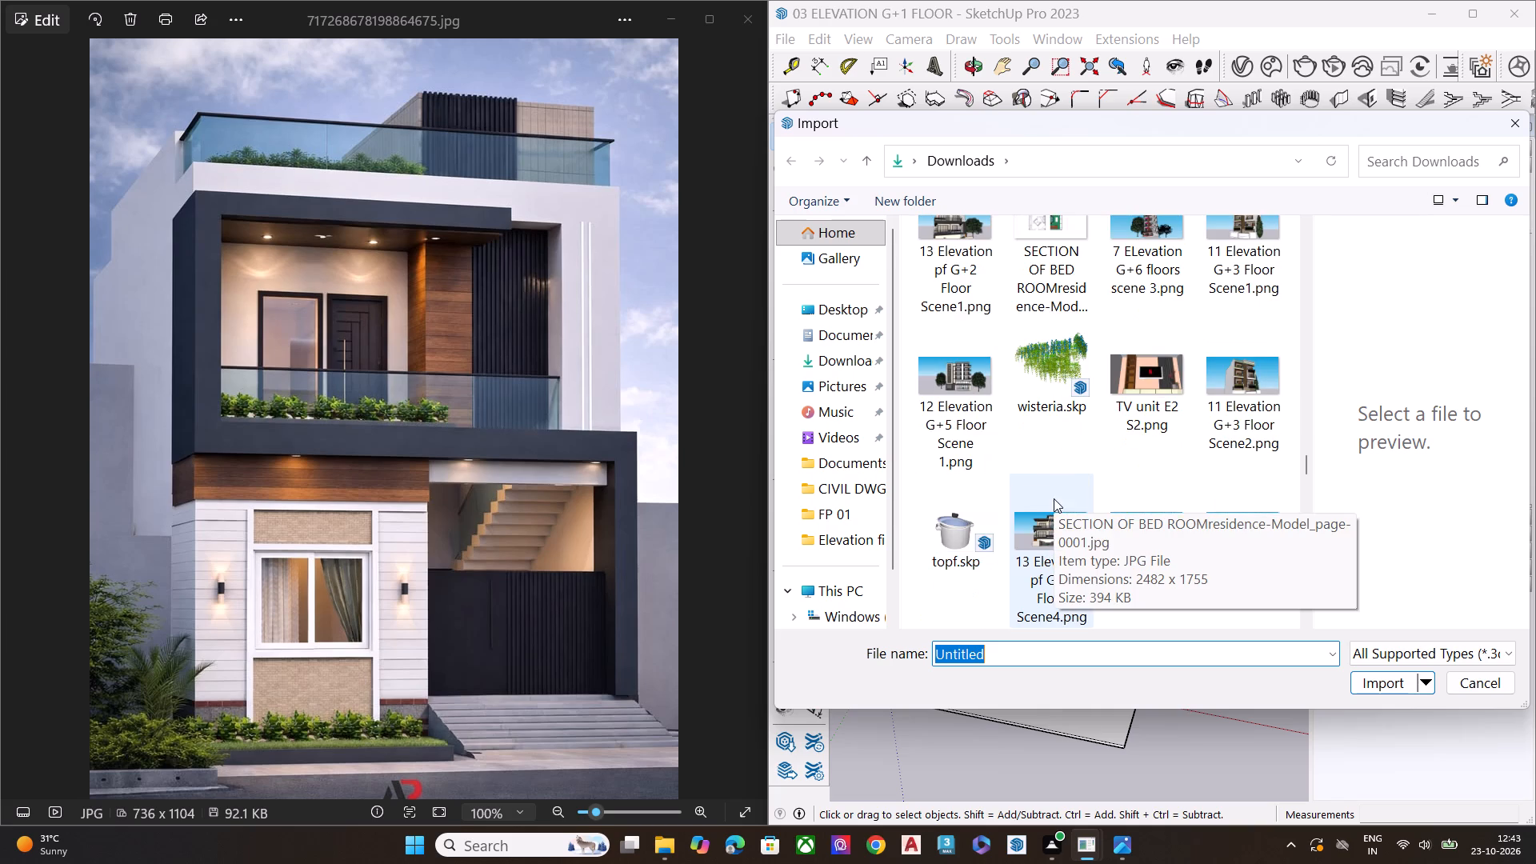
pyautogui.scroll(-2, 1101, 460)
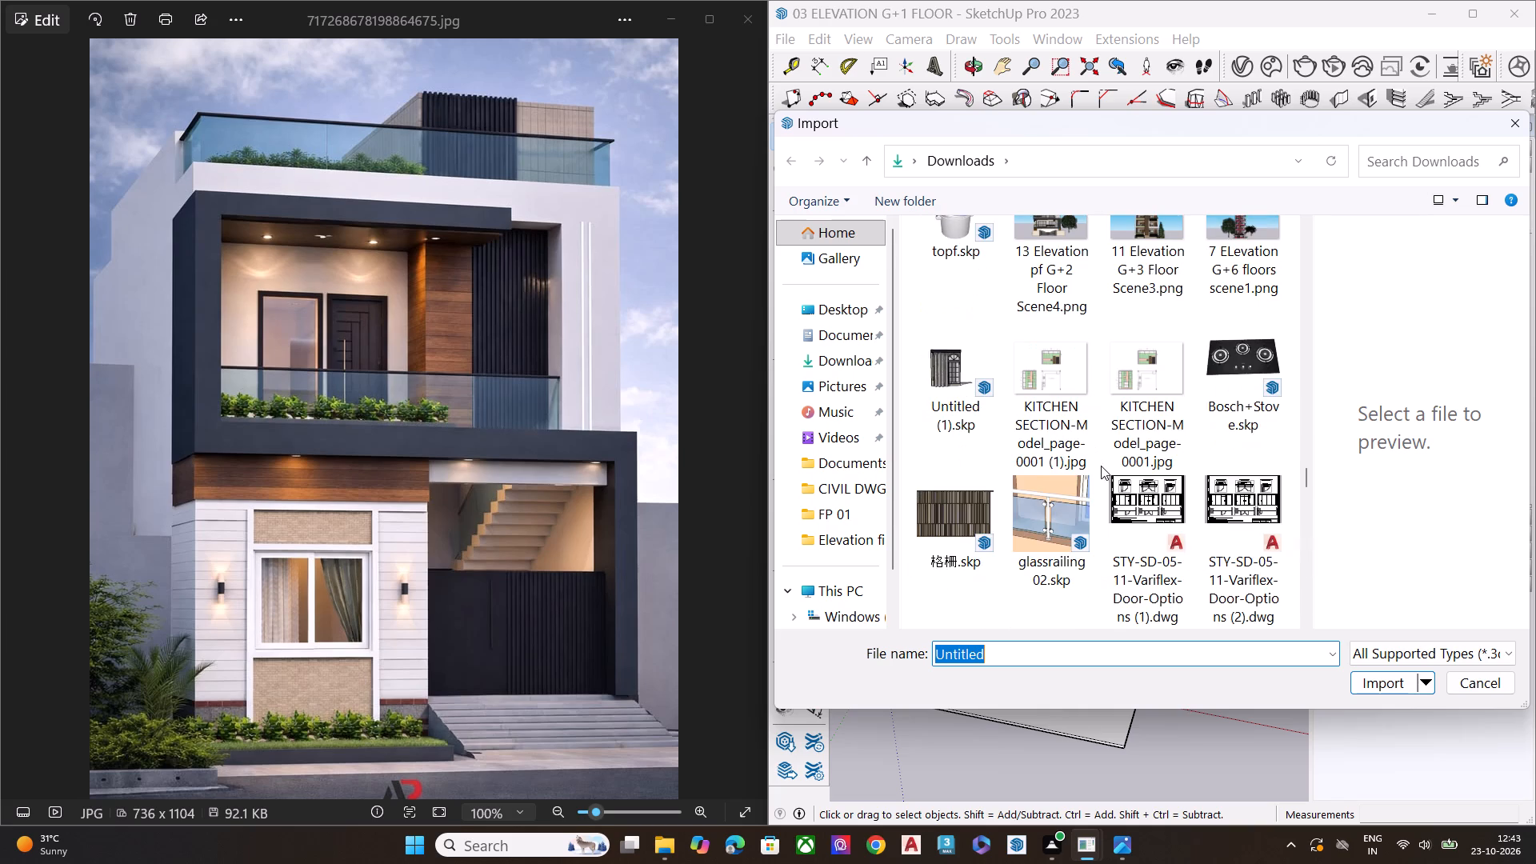
pyautogui.scroll(2, 1101, 466)
pyautogui.scroll(-5, 1101, 466)
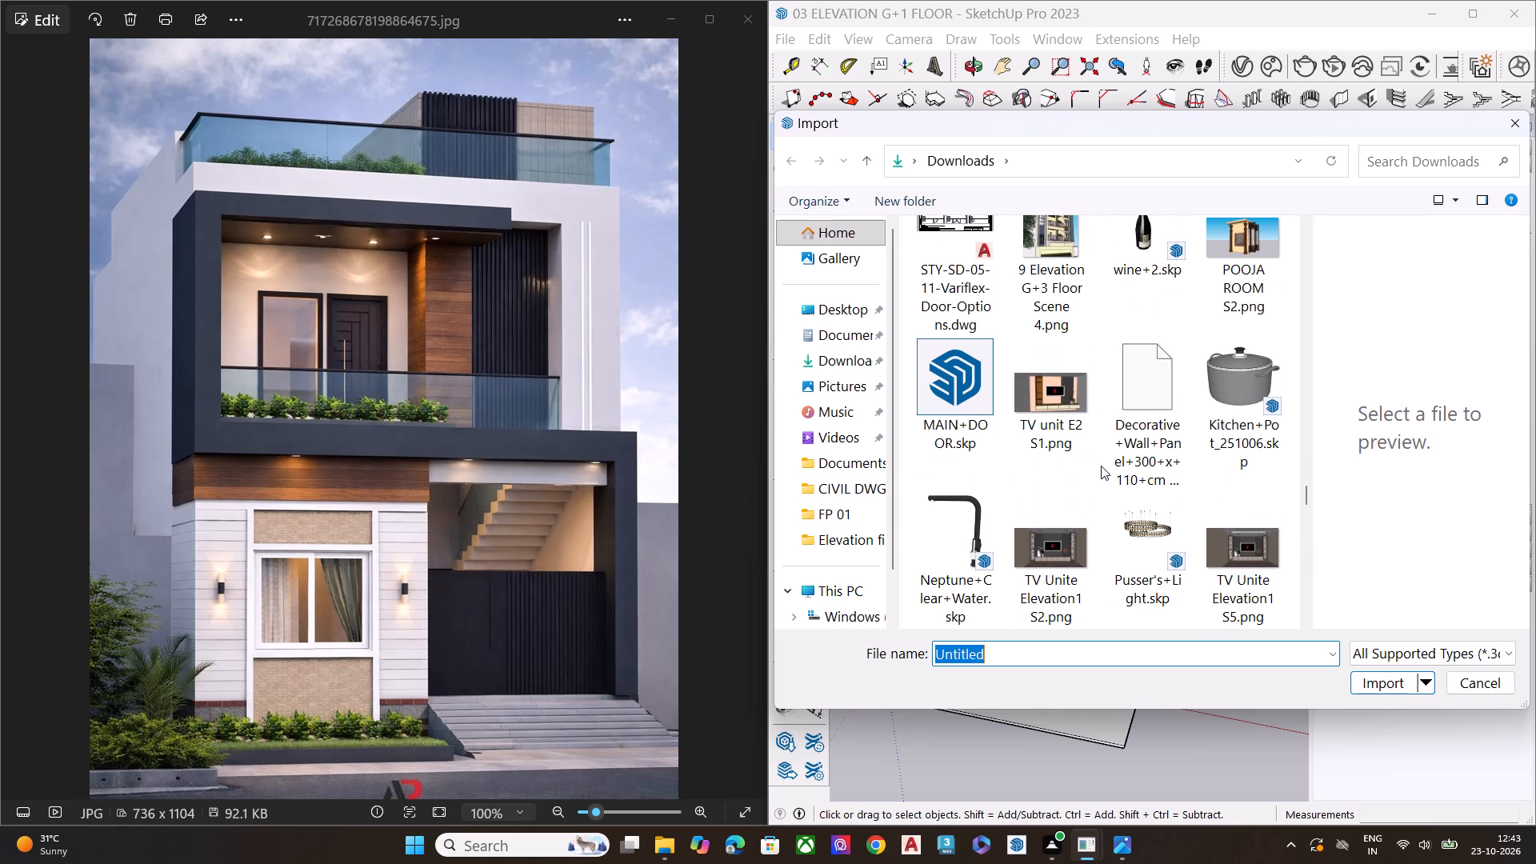
pyautogui.scroll(-2, 1101, 466)
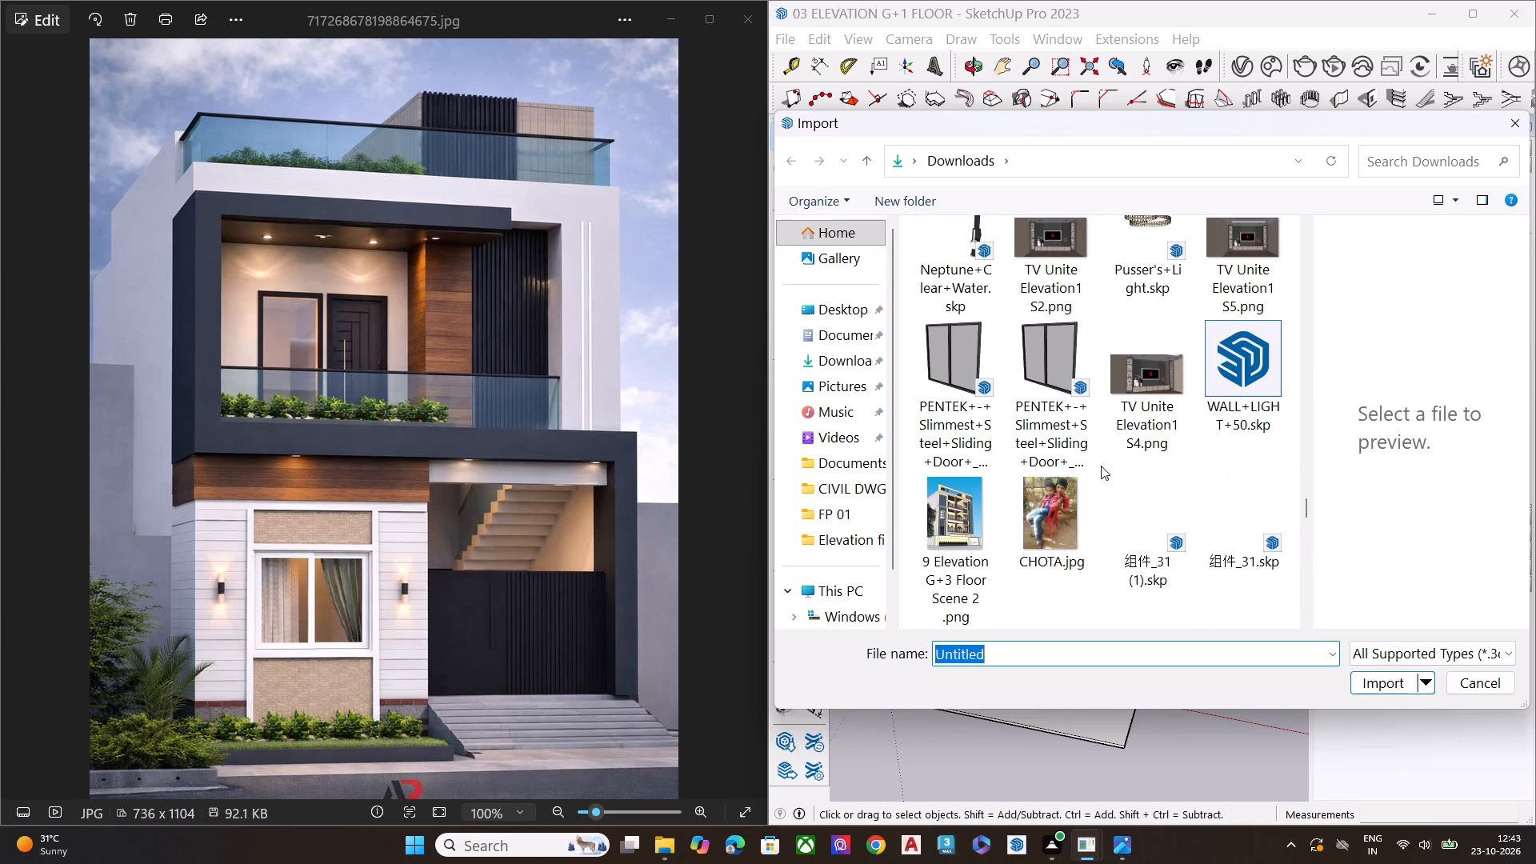
pyautogui.scroll(-3, 1101, 466)
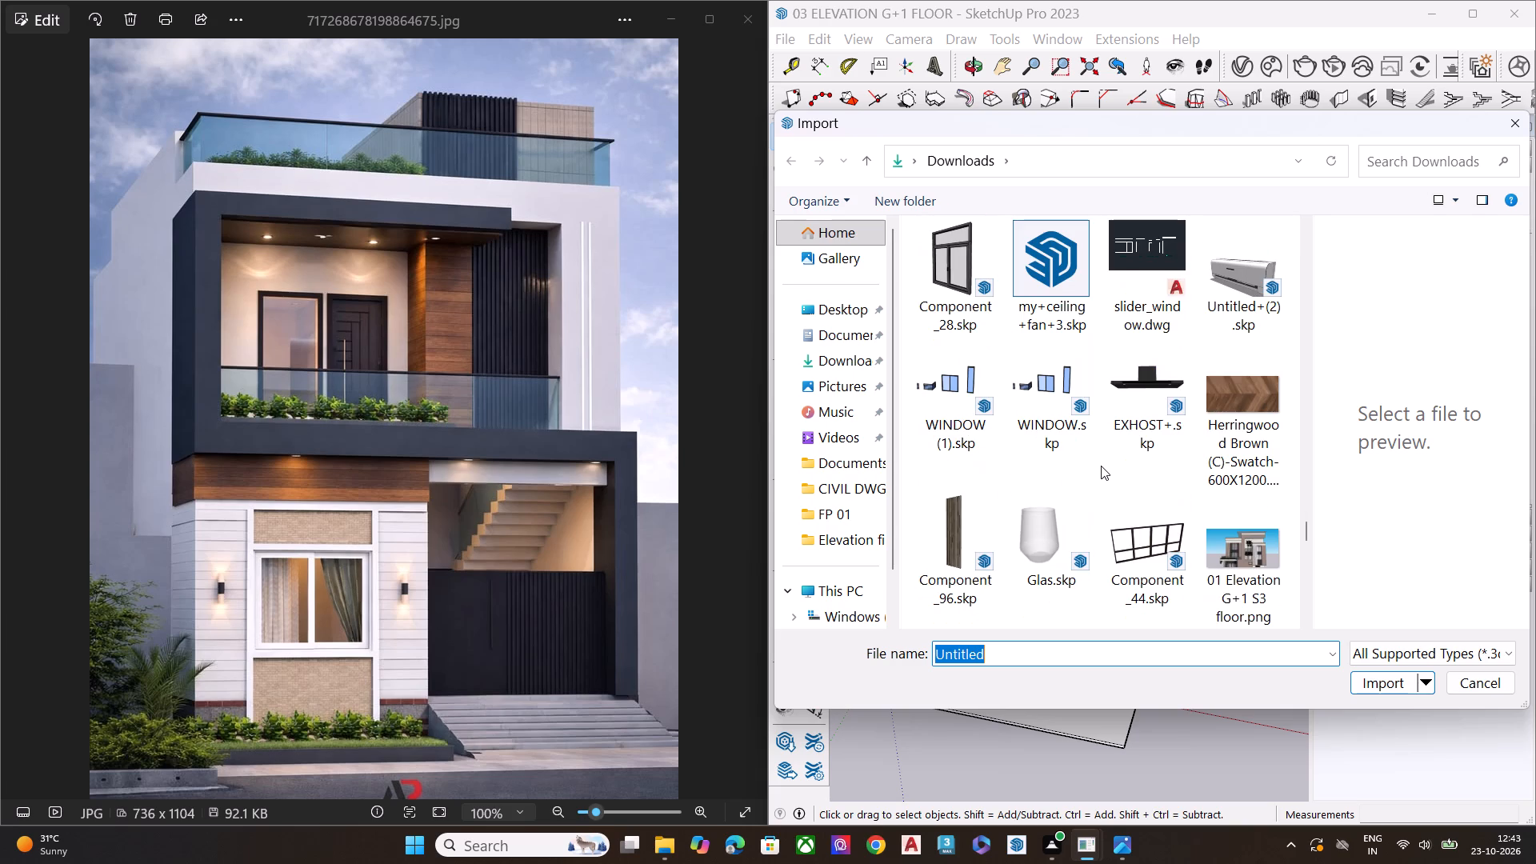
pyautogui.scroll(-2, 1101, 466)
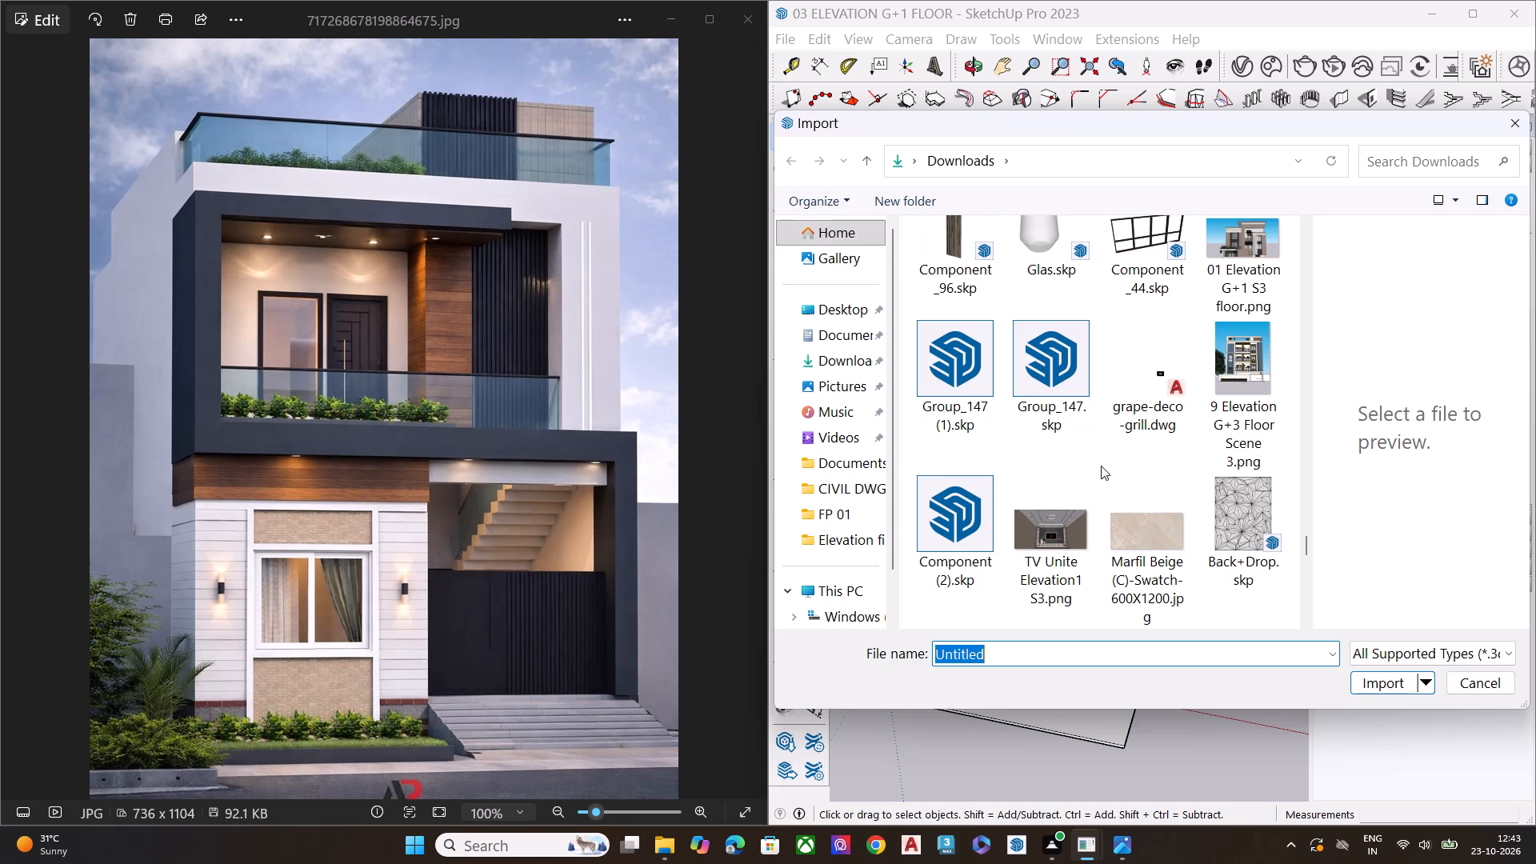
pyautogui.scroll(-2, 1101, 466)
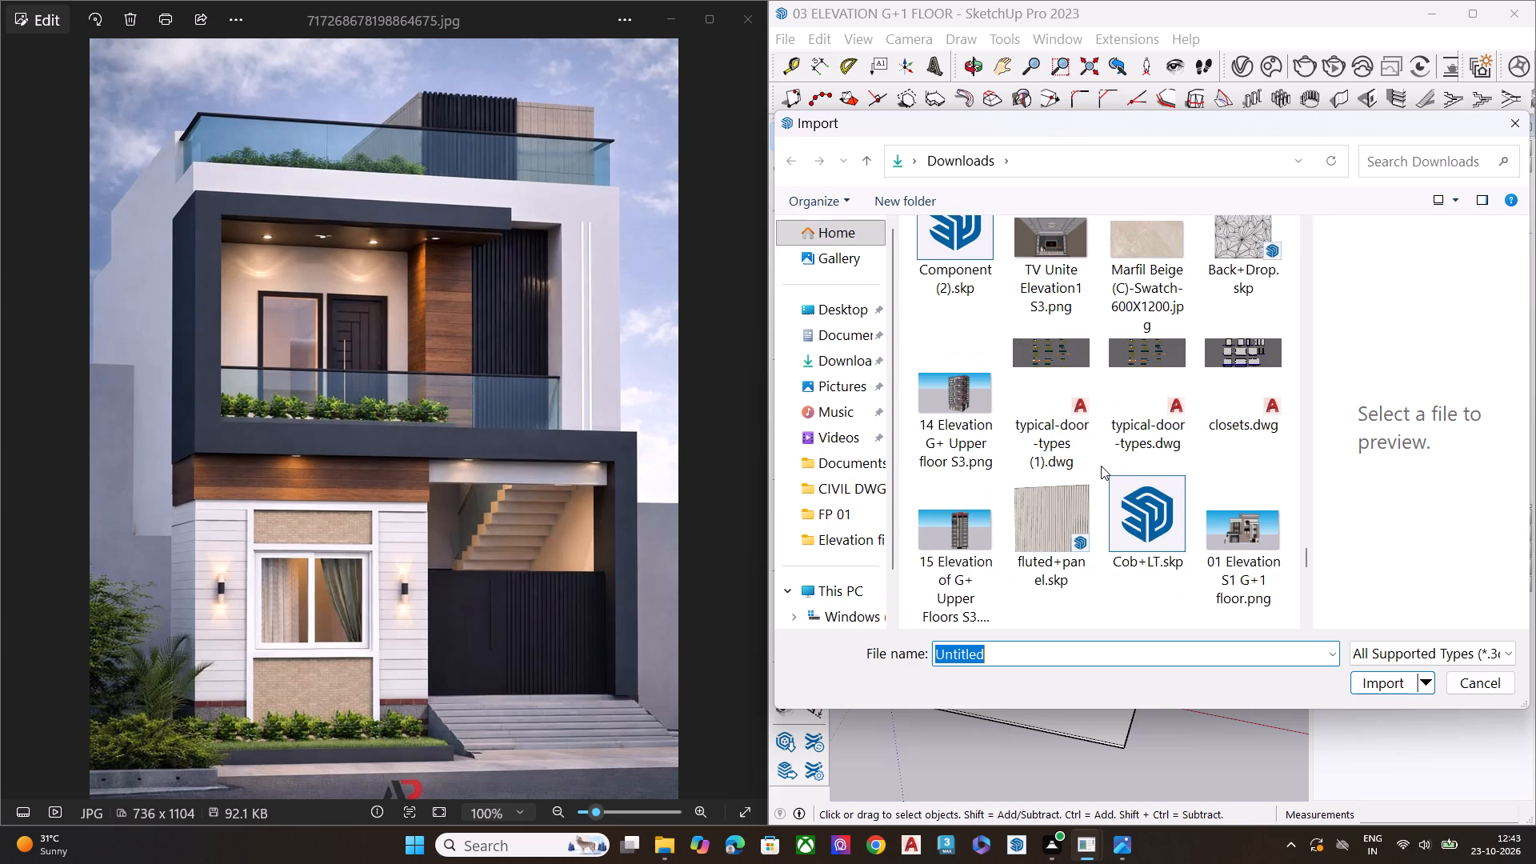
pyautogui.scroll(-3, 1101, 466)
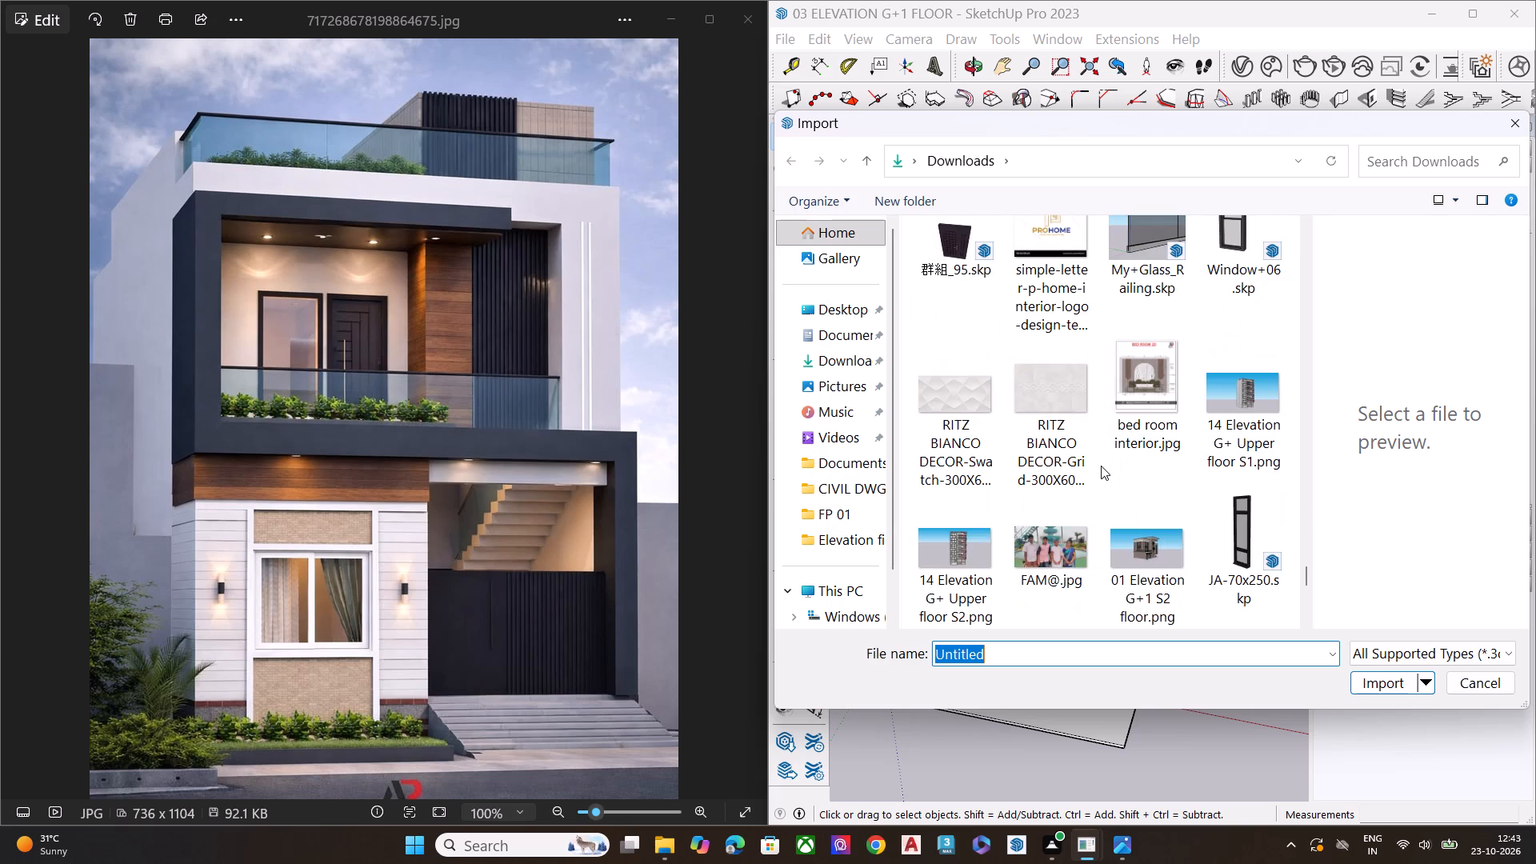
pyautogui.scroll(-1, 1101, 466)
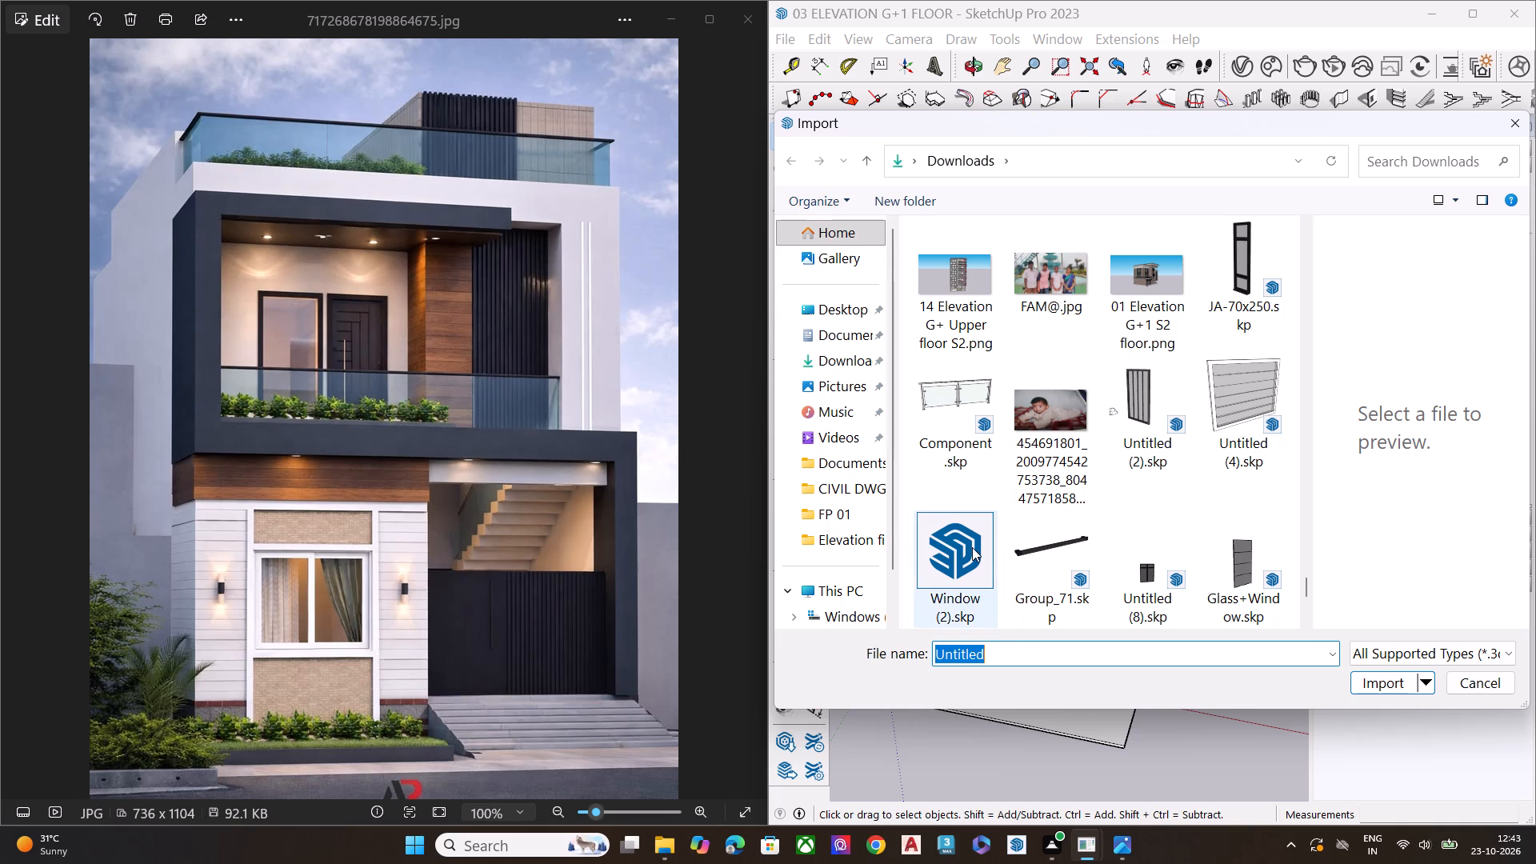
pyautogui.click(972, 547)
pyautogui.click(1376, 682)
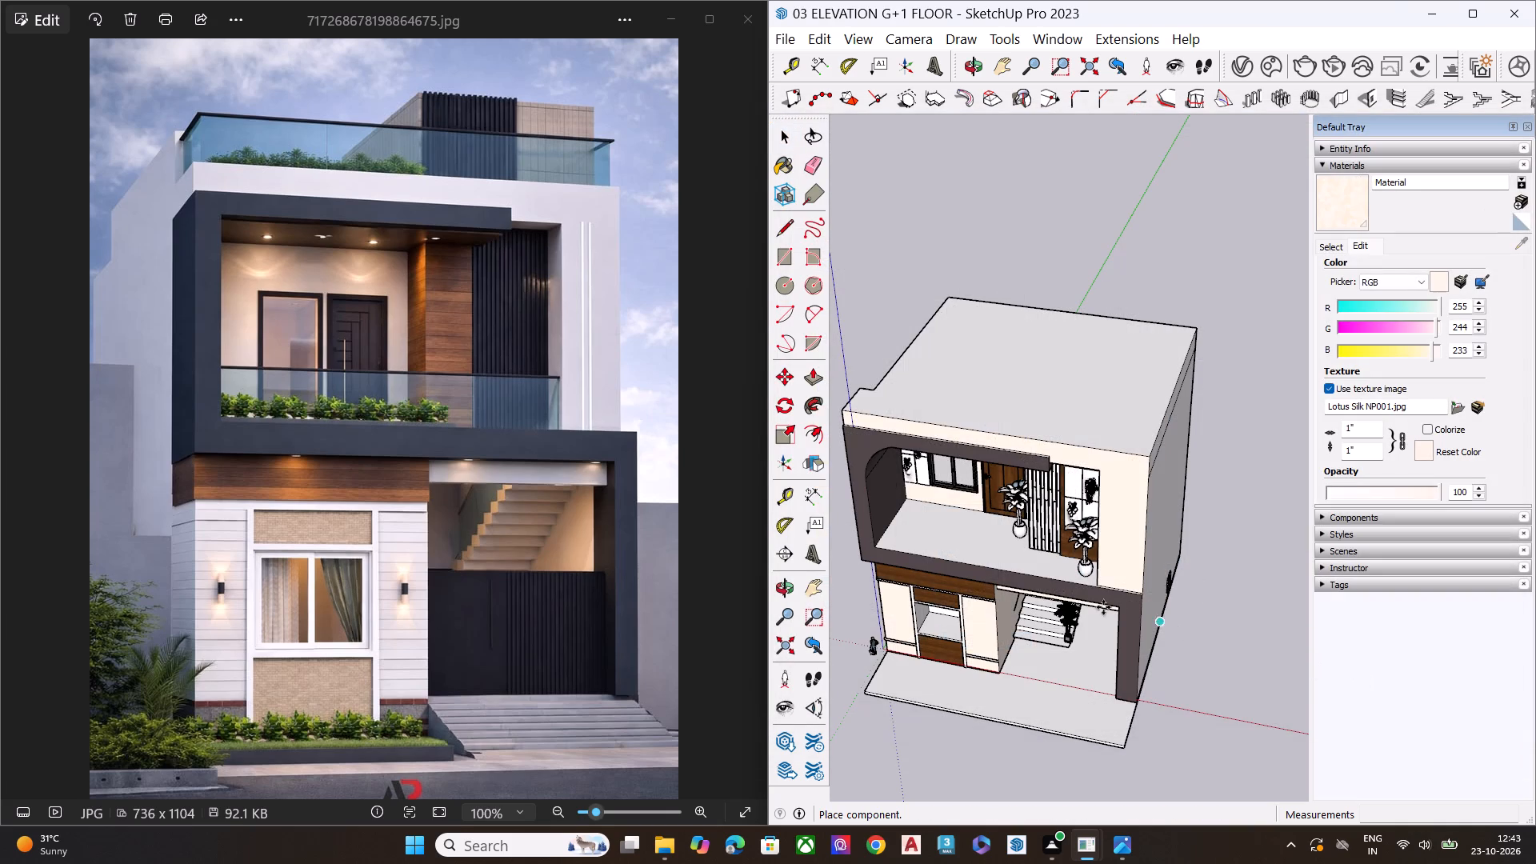
# Place the imported window in front of the ground-floor facade, near the wood panel below the window opening, and deselect it.
pyautogui.scroll(-5, 1070, 625)
pyautogui.scroll(1, 989, 697)
pyautogui.scroll(-1, 988, 697)
pyautogui.scroll(13, 988, 697)
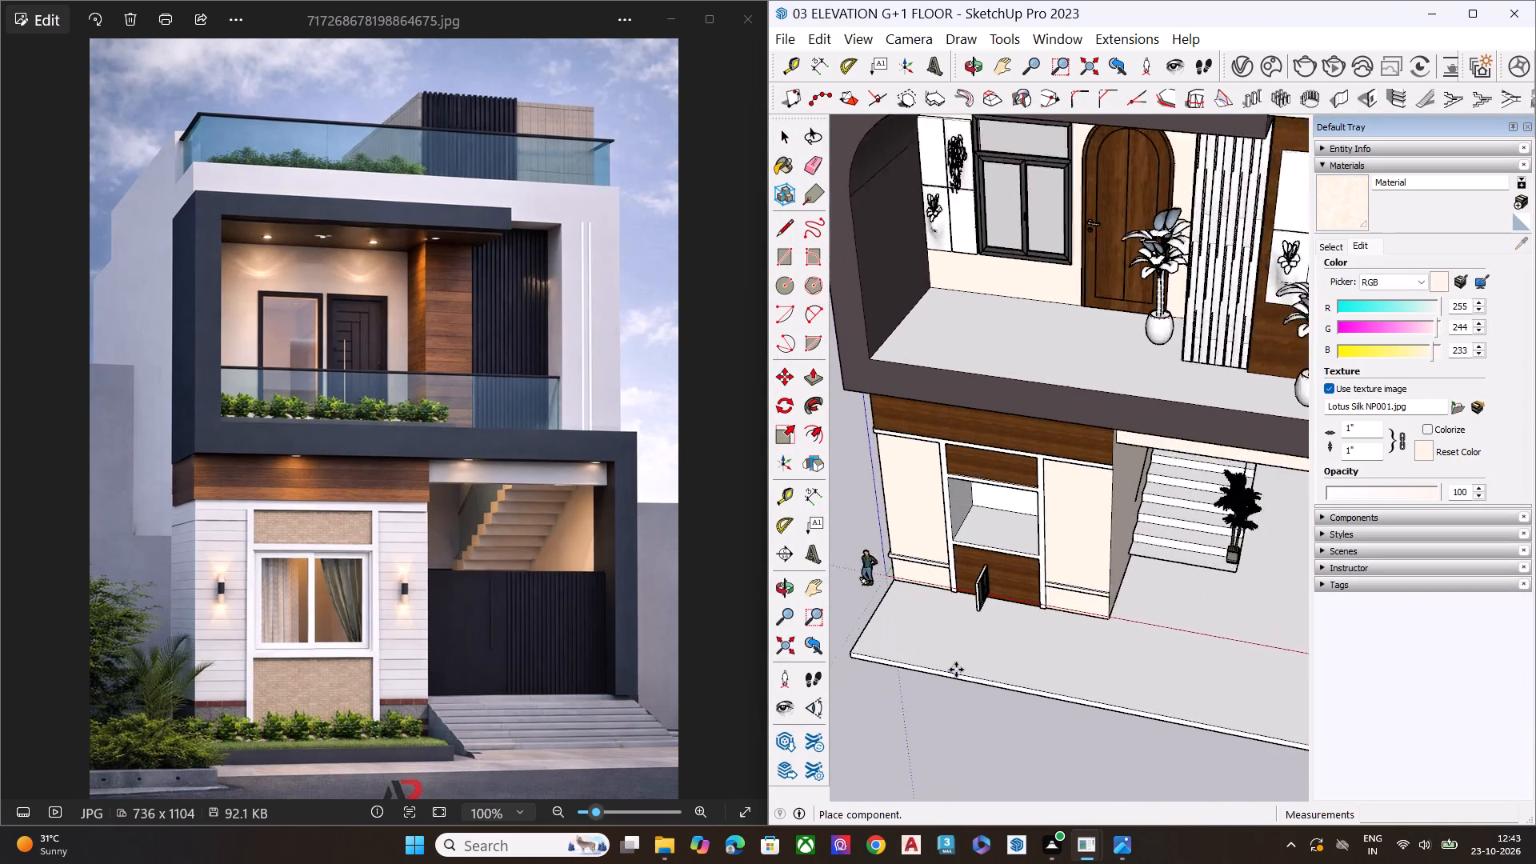
pyautogui.scroll(9, 956, 670)
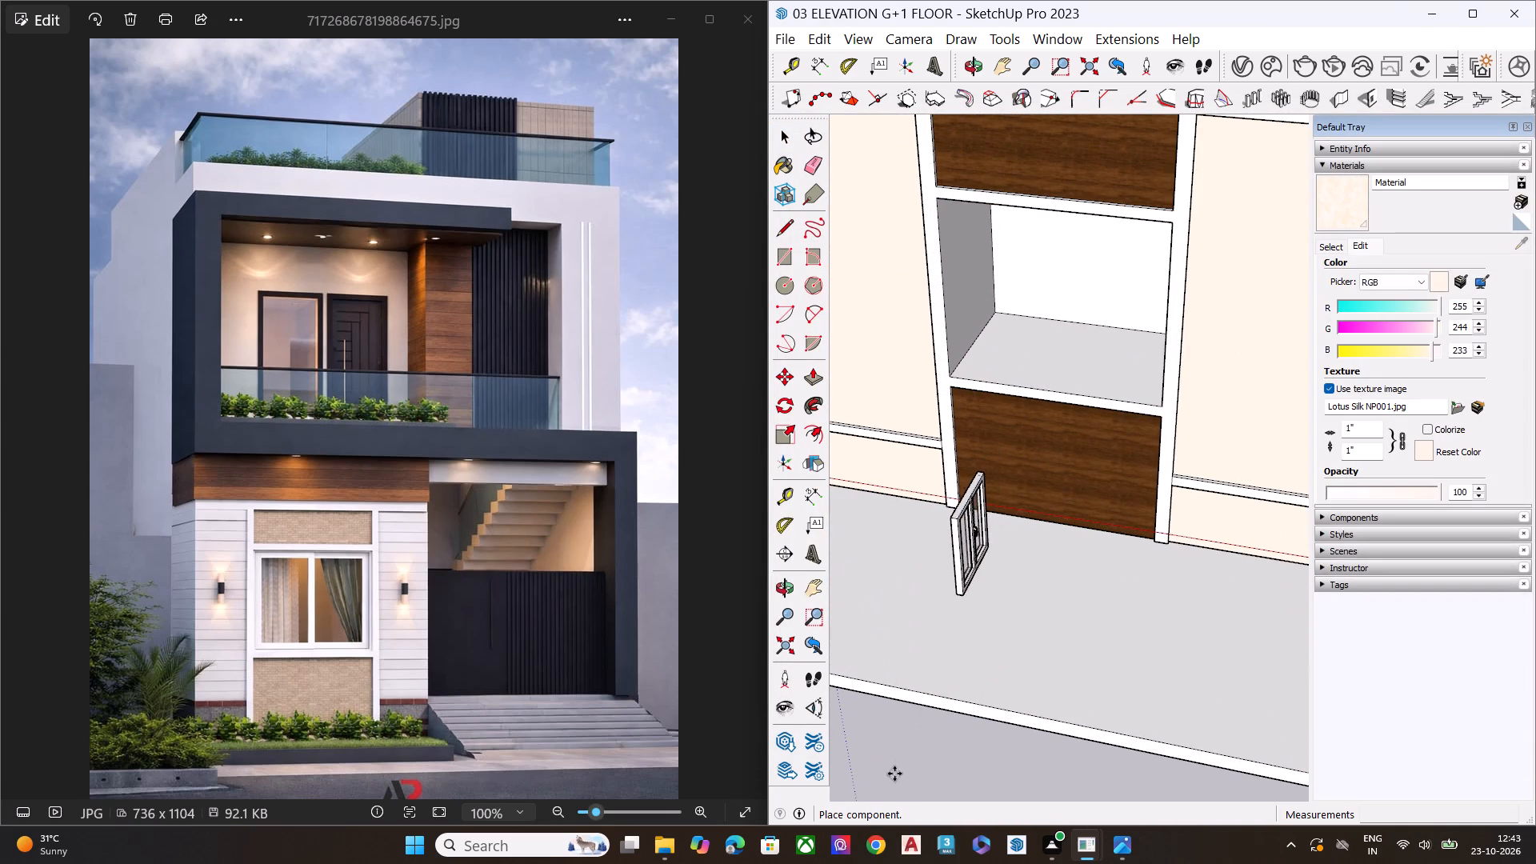
pyautogui.click(890, 779)
pyautogui.scroll(-2, 946, 703)
pyautogui.scroll(1, 951, 719)
pyautogui.scroll(-3, 955, 732)
pyautogui.moveTo(958, 728); pyautogui.dragTo(1107, 644, button='middle')
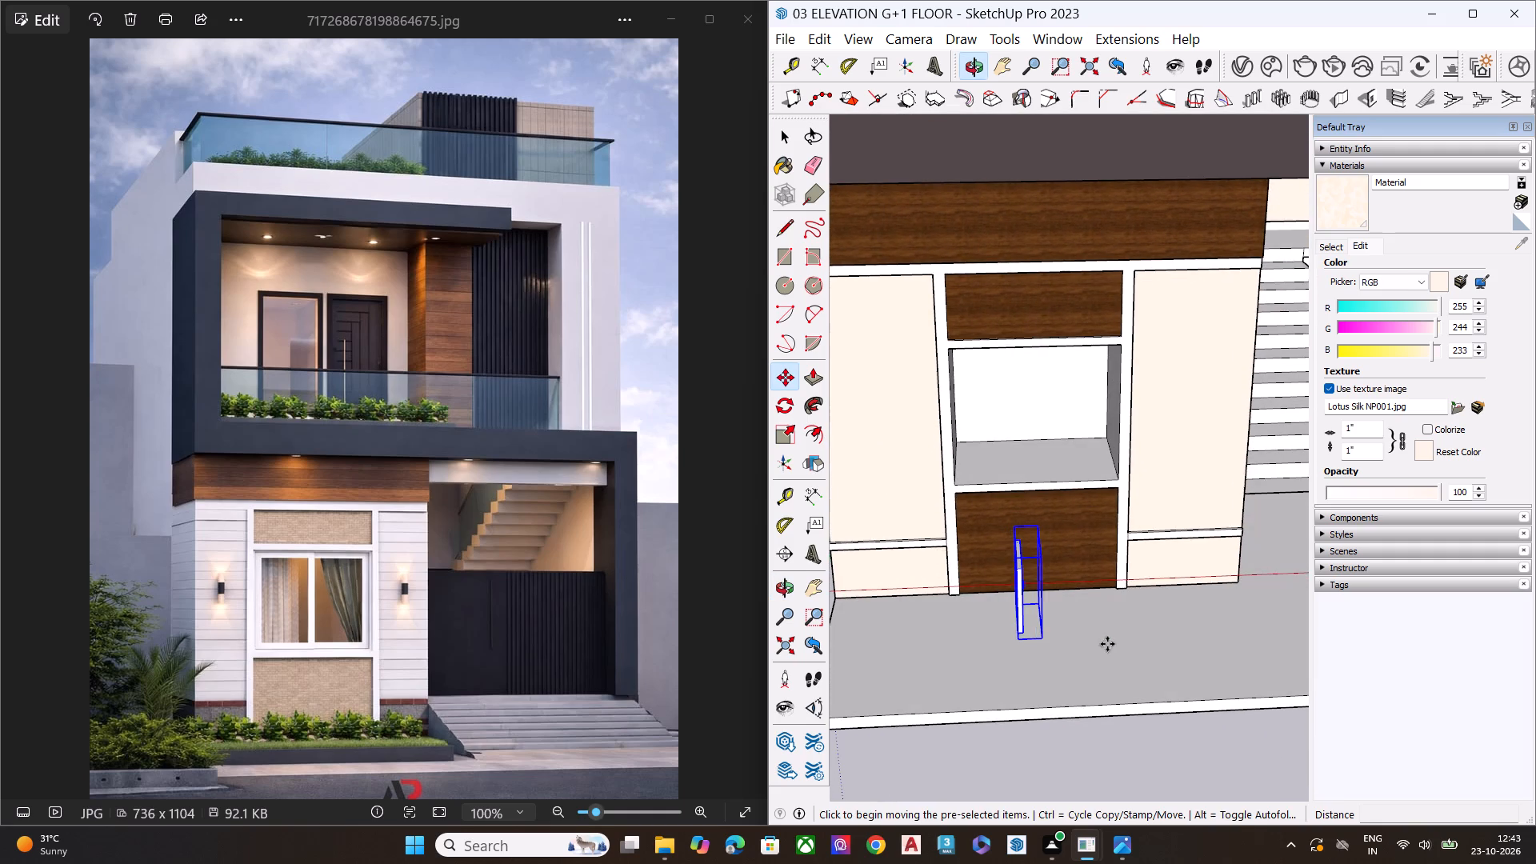
pyautogui.scroll(-2, 1083, 552)
pyautogui.scroll(1, 1083, 552)
pyautogui.scroll(-3, 1083, 552)
pyautogui.press('space')
pyautogui.click(1062, 741)
pyautogui.moveTo(1105, 646); pyautogui.dragTo(1157, 554, button='middle')
pyautogui.scroll(1, 1157, 554)
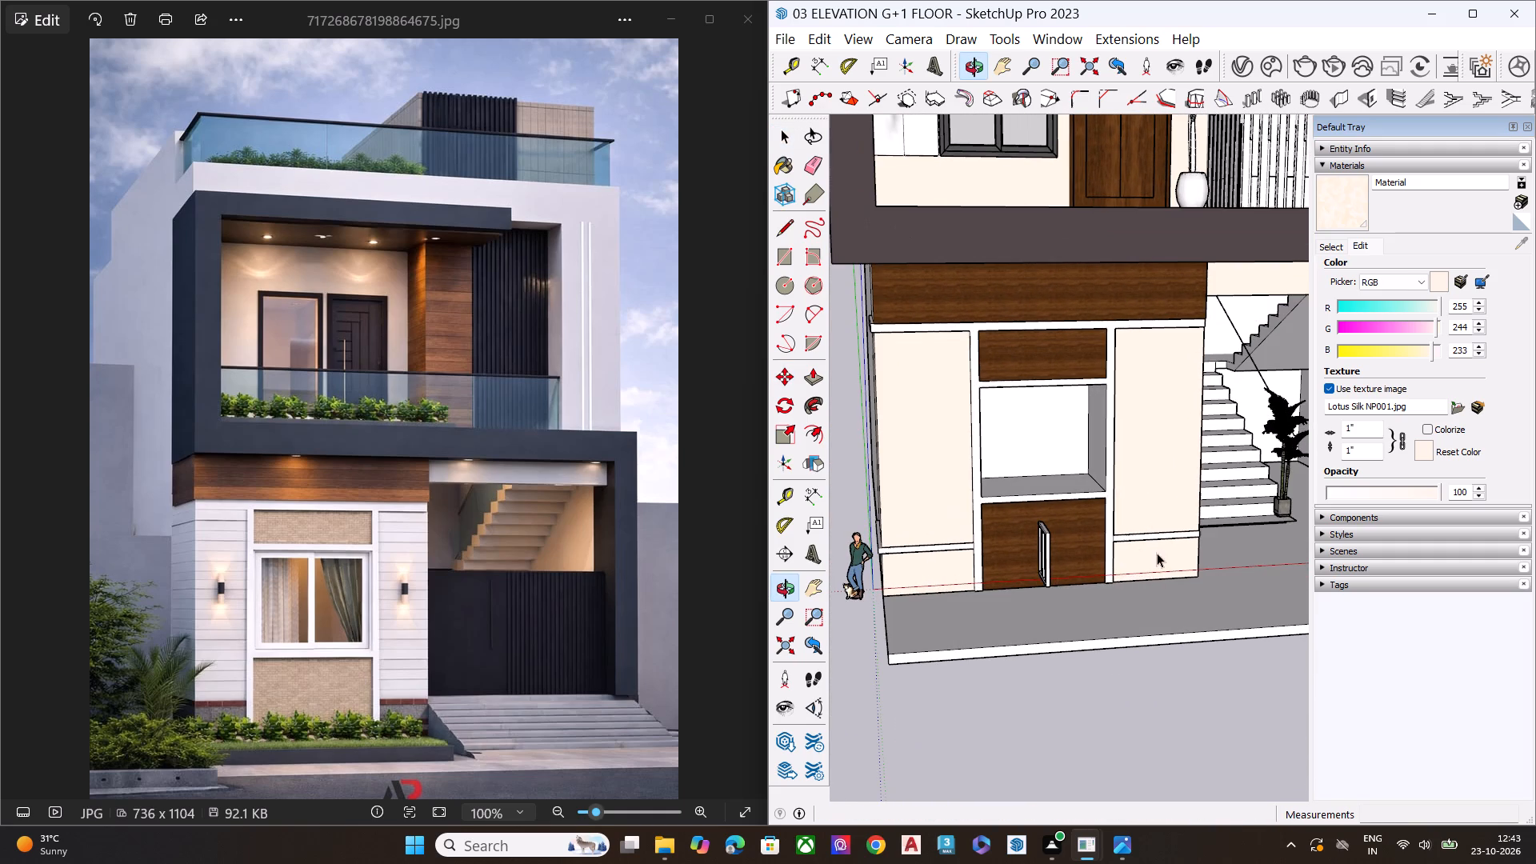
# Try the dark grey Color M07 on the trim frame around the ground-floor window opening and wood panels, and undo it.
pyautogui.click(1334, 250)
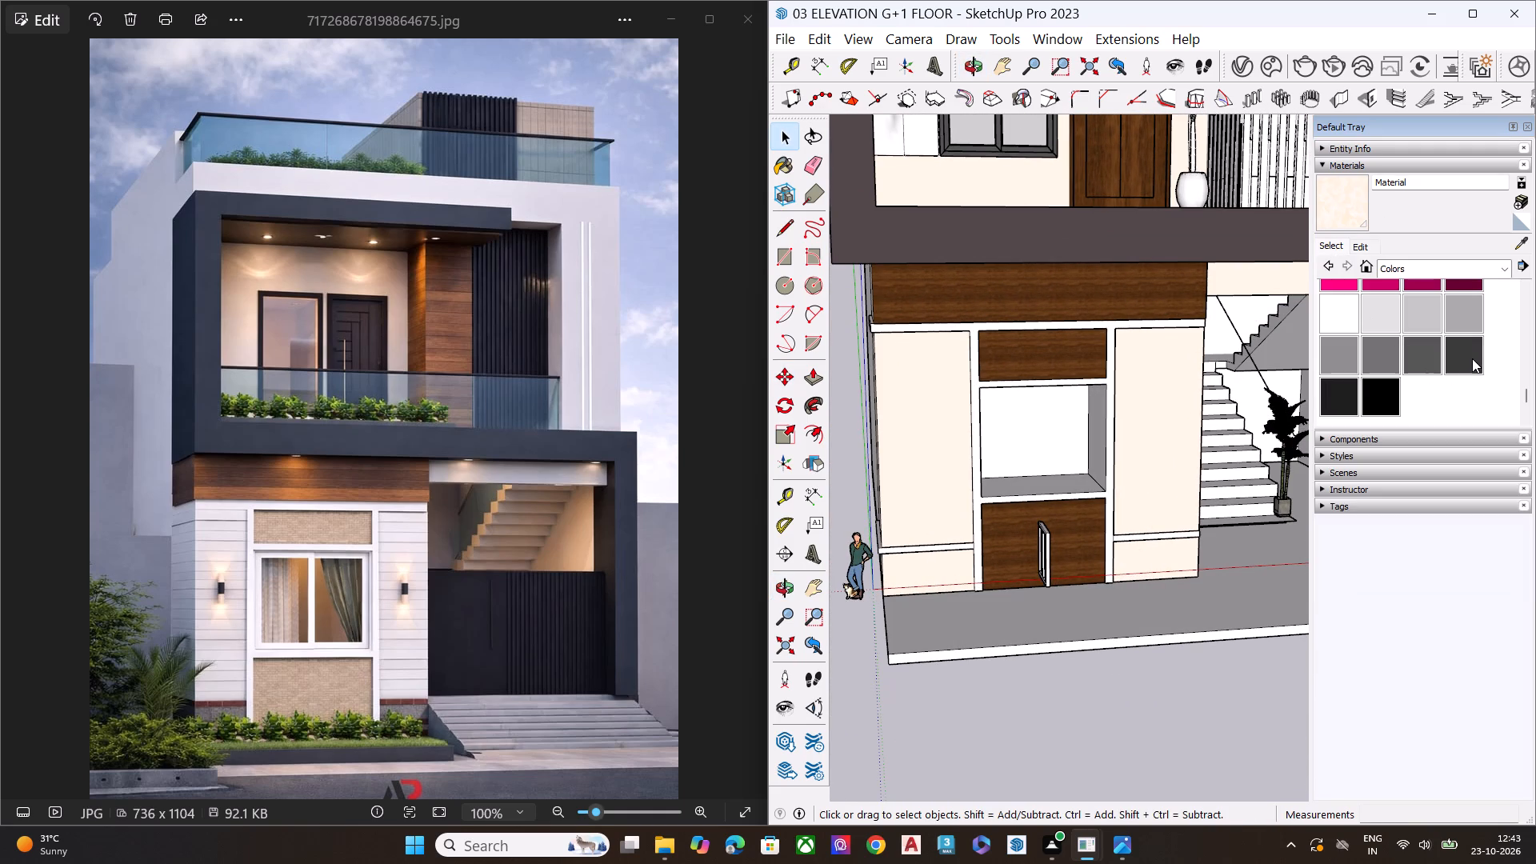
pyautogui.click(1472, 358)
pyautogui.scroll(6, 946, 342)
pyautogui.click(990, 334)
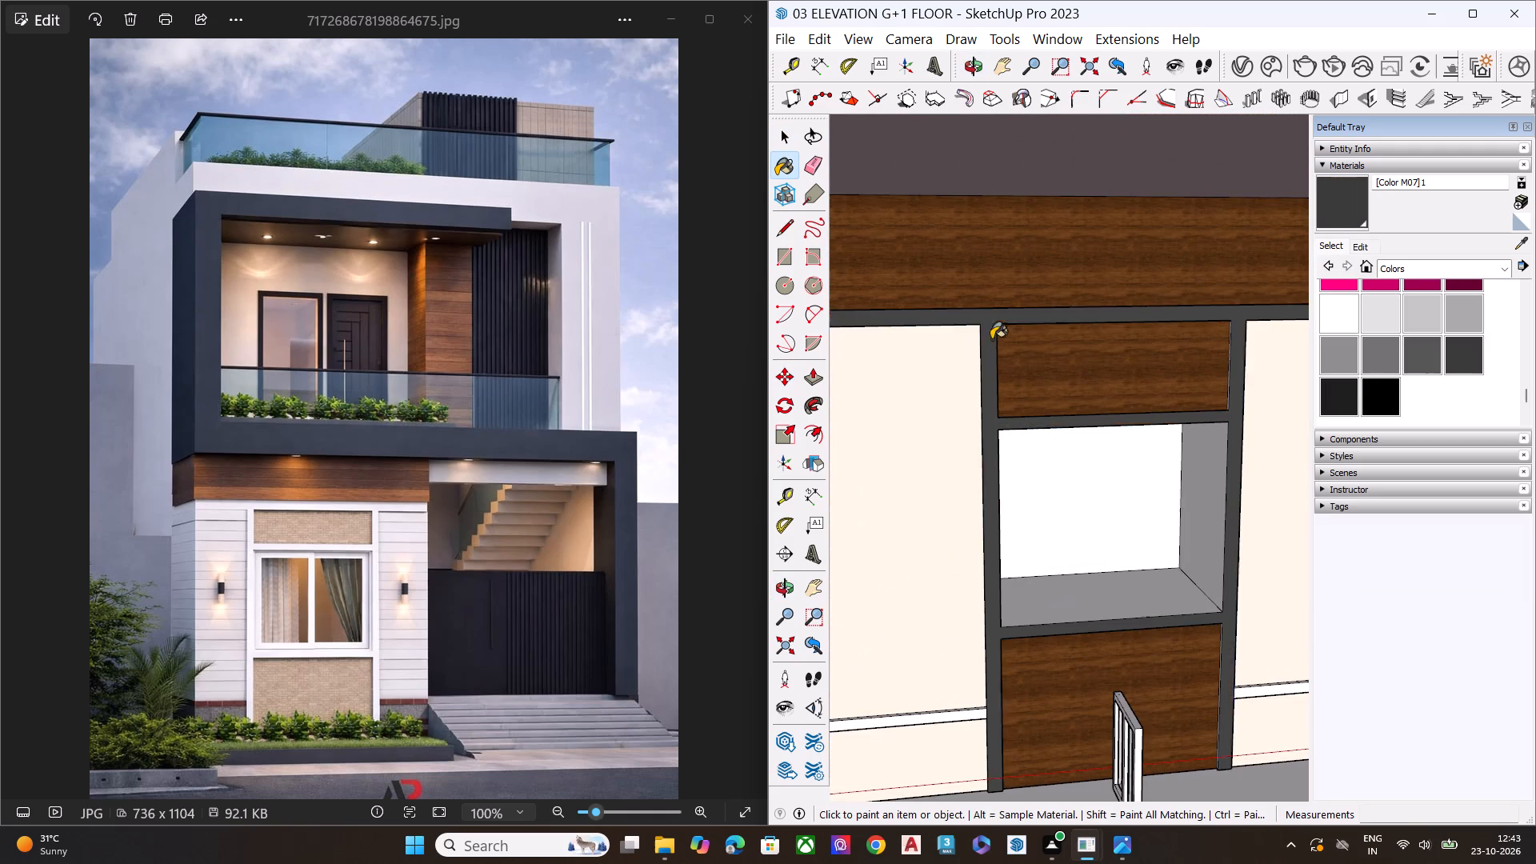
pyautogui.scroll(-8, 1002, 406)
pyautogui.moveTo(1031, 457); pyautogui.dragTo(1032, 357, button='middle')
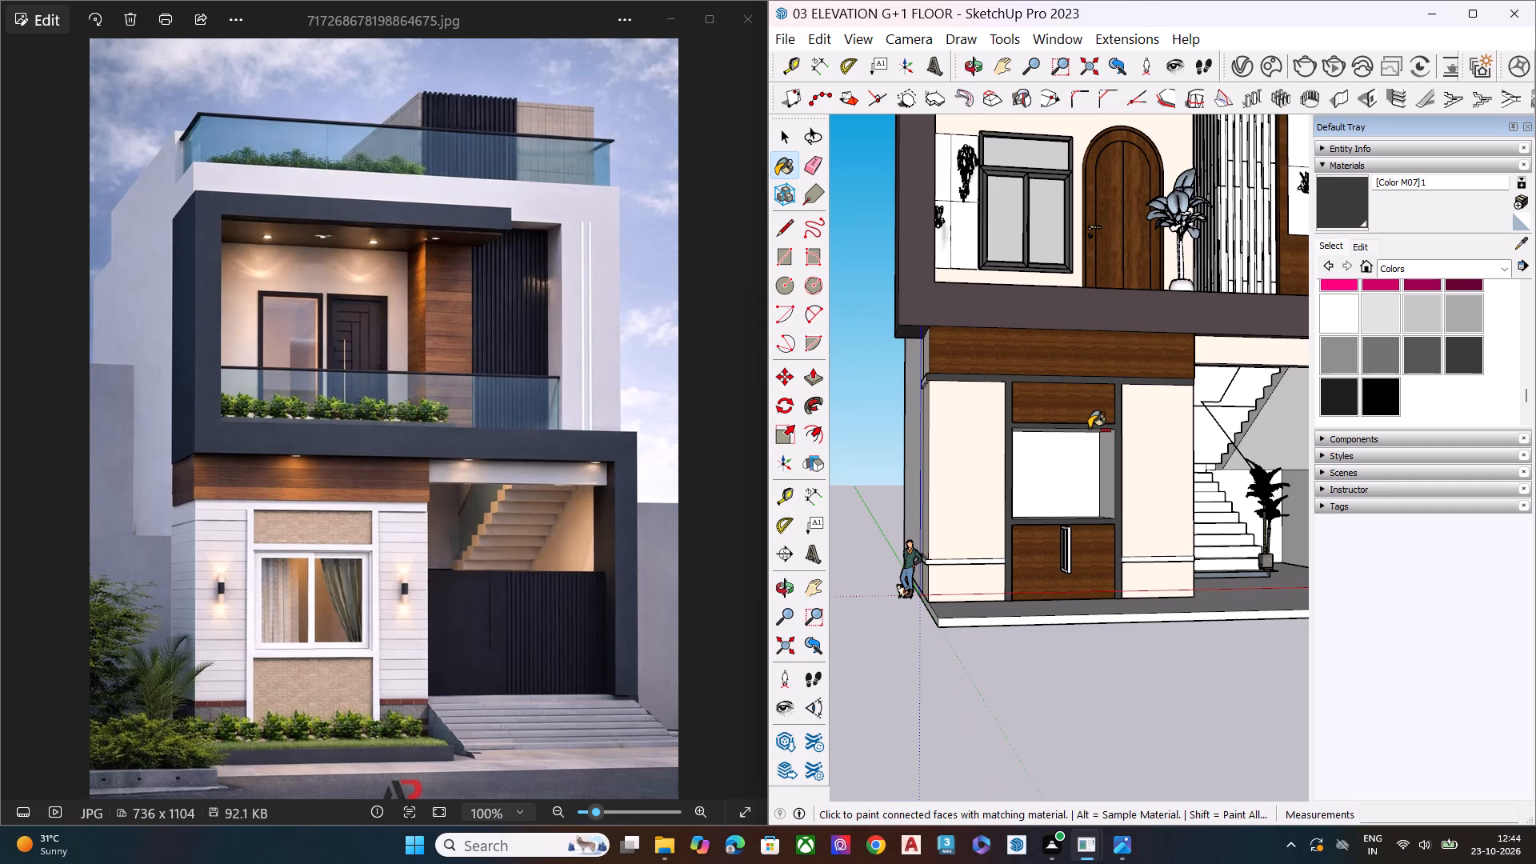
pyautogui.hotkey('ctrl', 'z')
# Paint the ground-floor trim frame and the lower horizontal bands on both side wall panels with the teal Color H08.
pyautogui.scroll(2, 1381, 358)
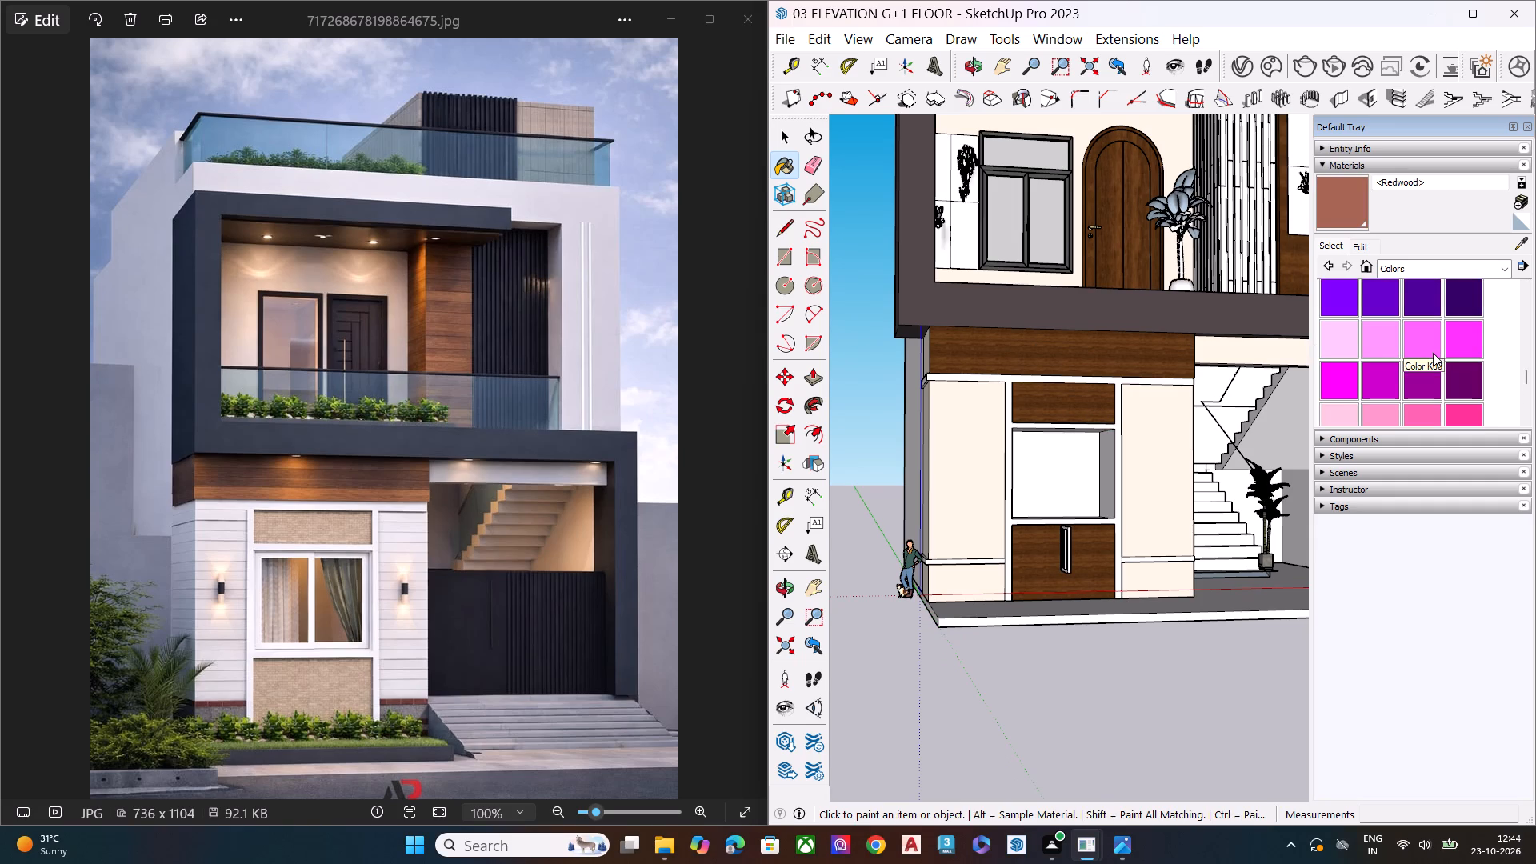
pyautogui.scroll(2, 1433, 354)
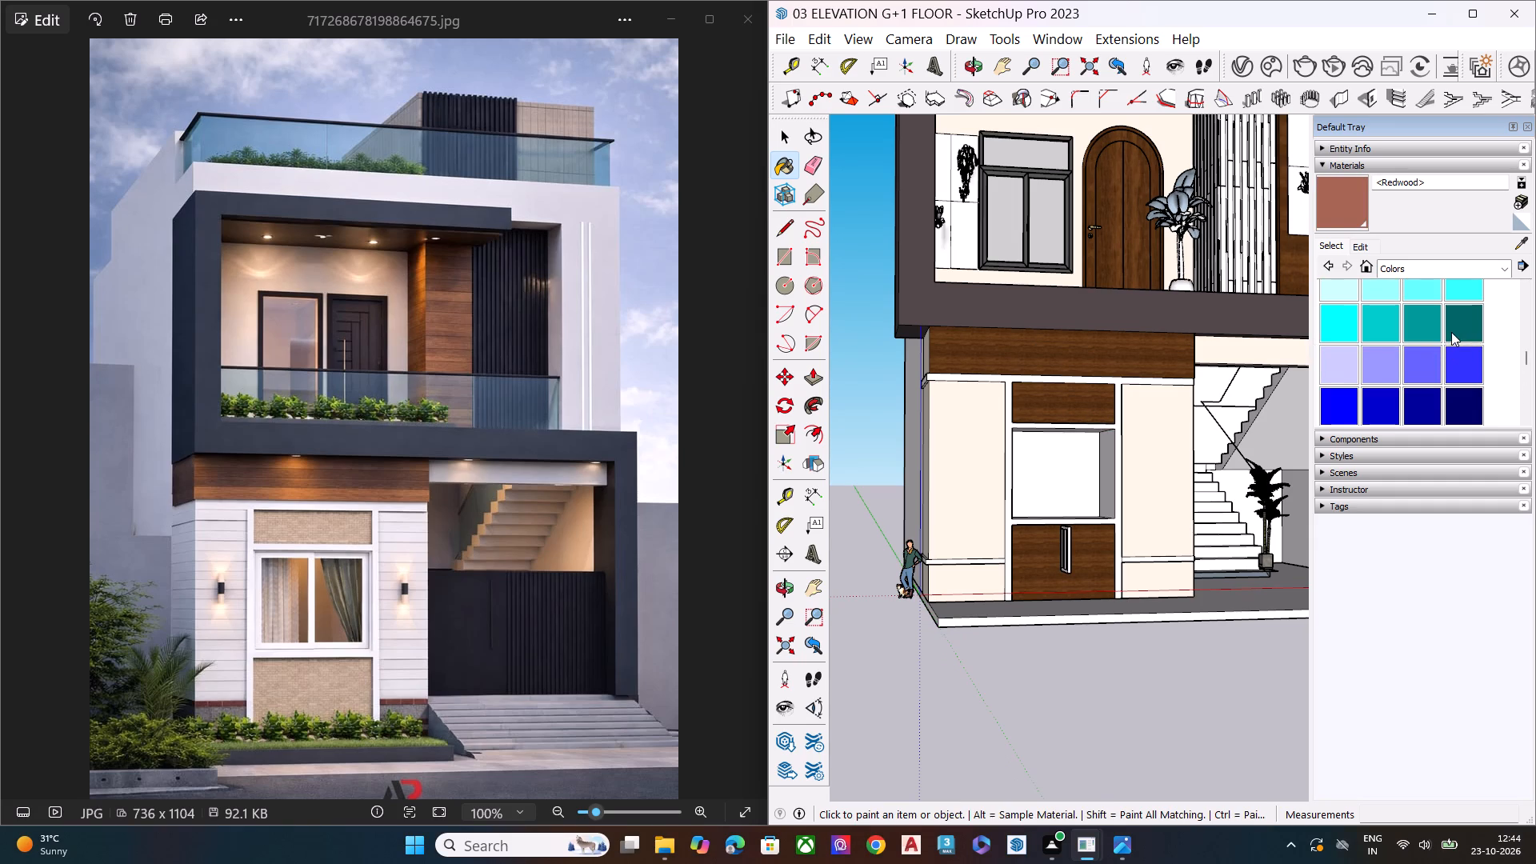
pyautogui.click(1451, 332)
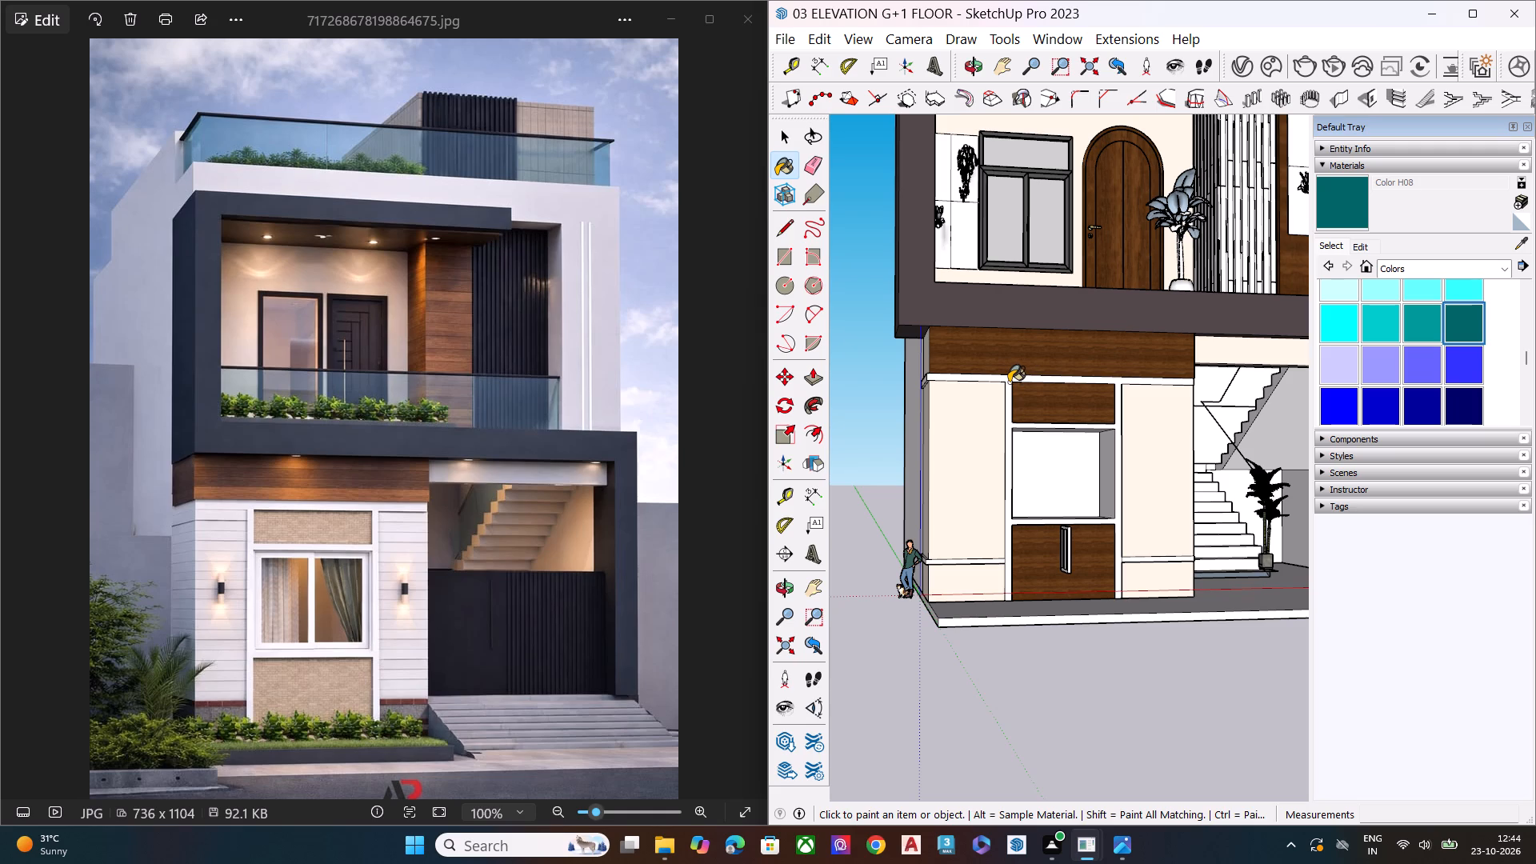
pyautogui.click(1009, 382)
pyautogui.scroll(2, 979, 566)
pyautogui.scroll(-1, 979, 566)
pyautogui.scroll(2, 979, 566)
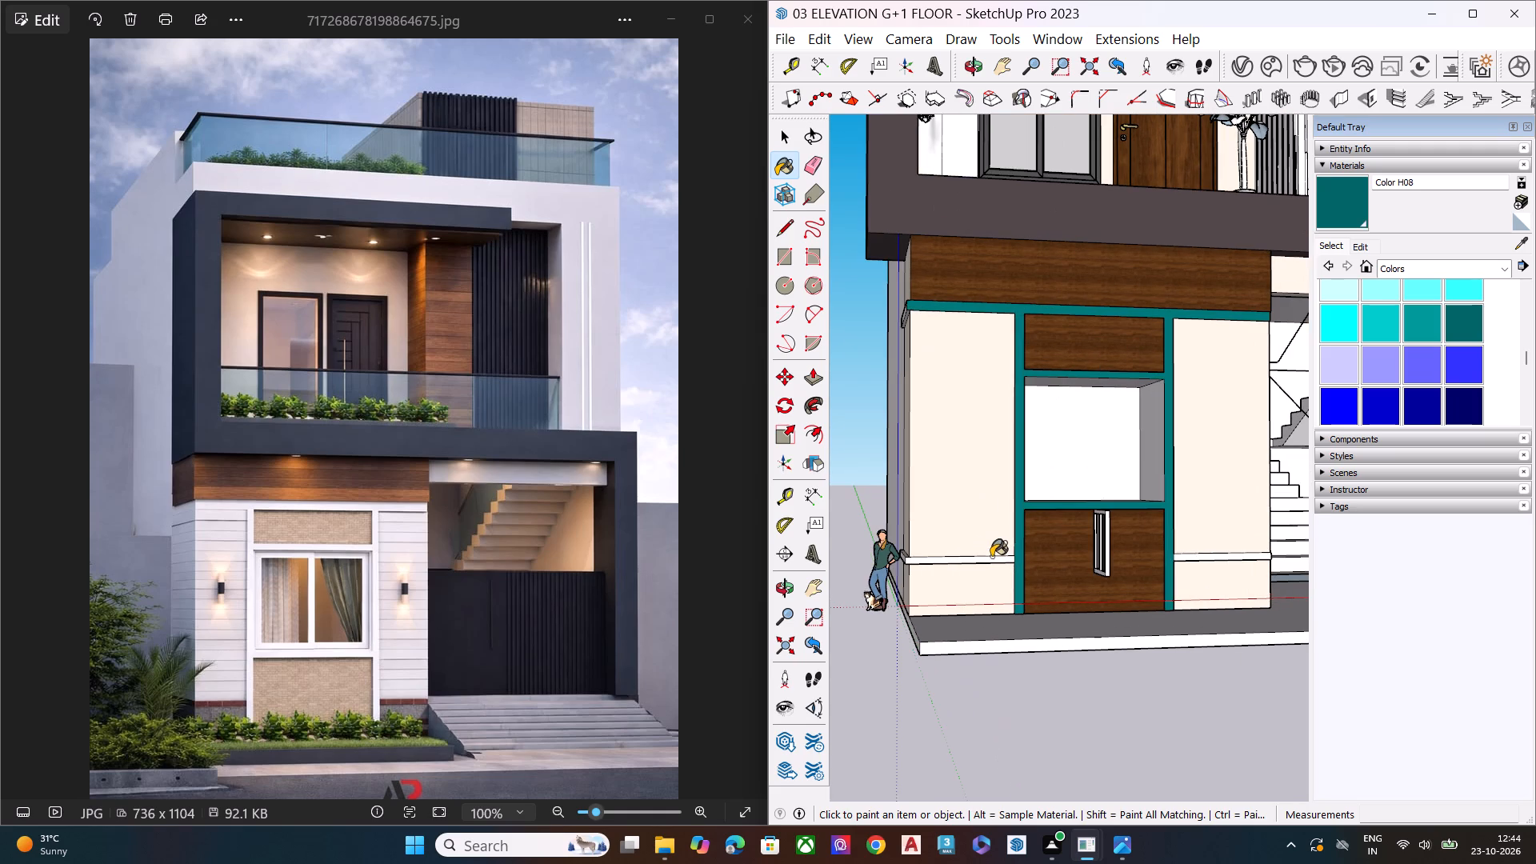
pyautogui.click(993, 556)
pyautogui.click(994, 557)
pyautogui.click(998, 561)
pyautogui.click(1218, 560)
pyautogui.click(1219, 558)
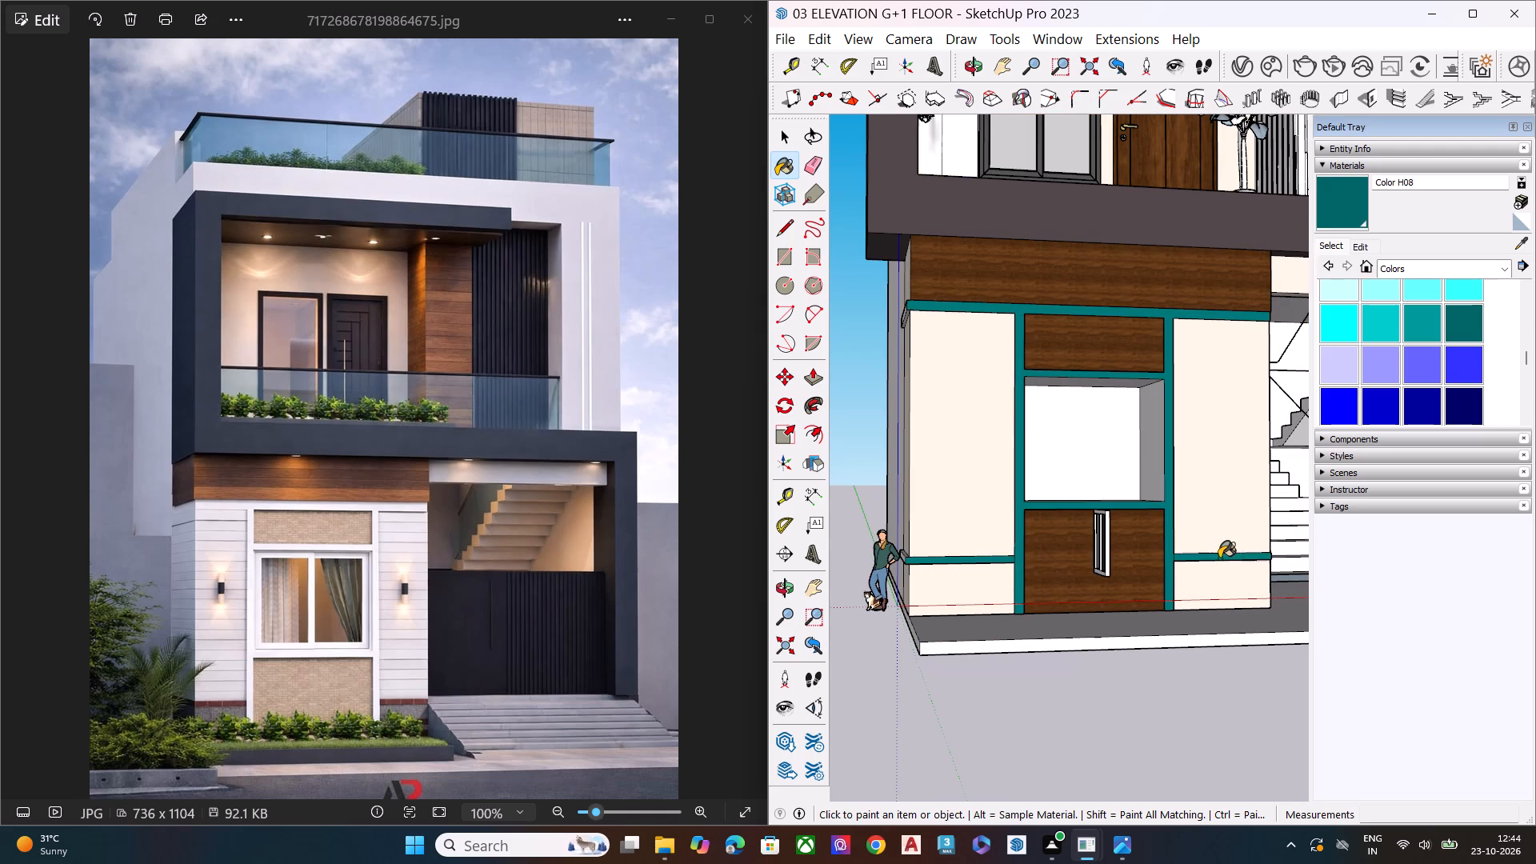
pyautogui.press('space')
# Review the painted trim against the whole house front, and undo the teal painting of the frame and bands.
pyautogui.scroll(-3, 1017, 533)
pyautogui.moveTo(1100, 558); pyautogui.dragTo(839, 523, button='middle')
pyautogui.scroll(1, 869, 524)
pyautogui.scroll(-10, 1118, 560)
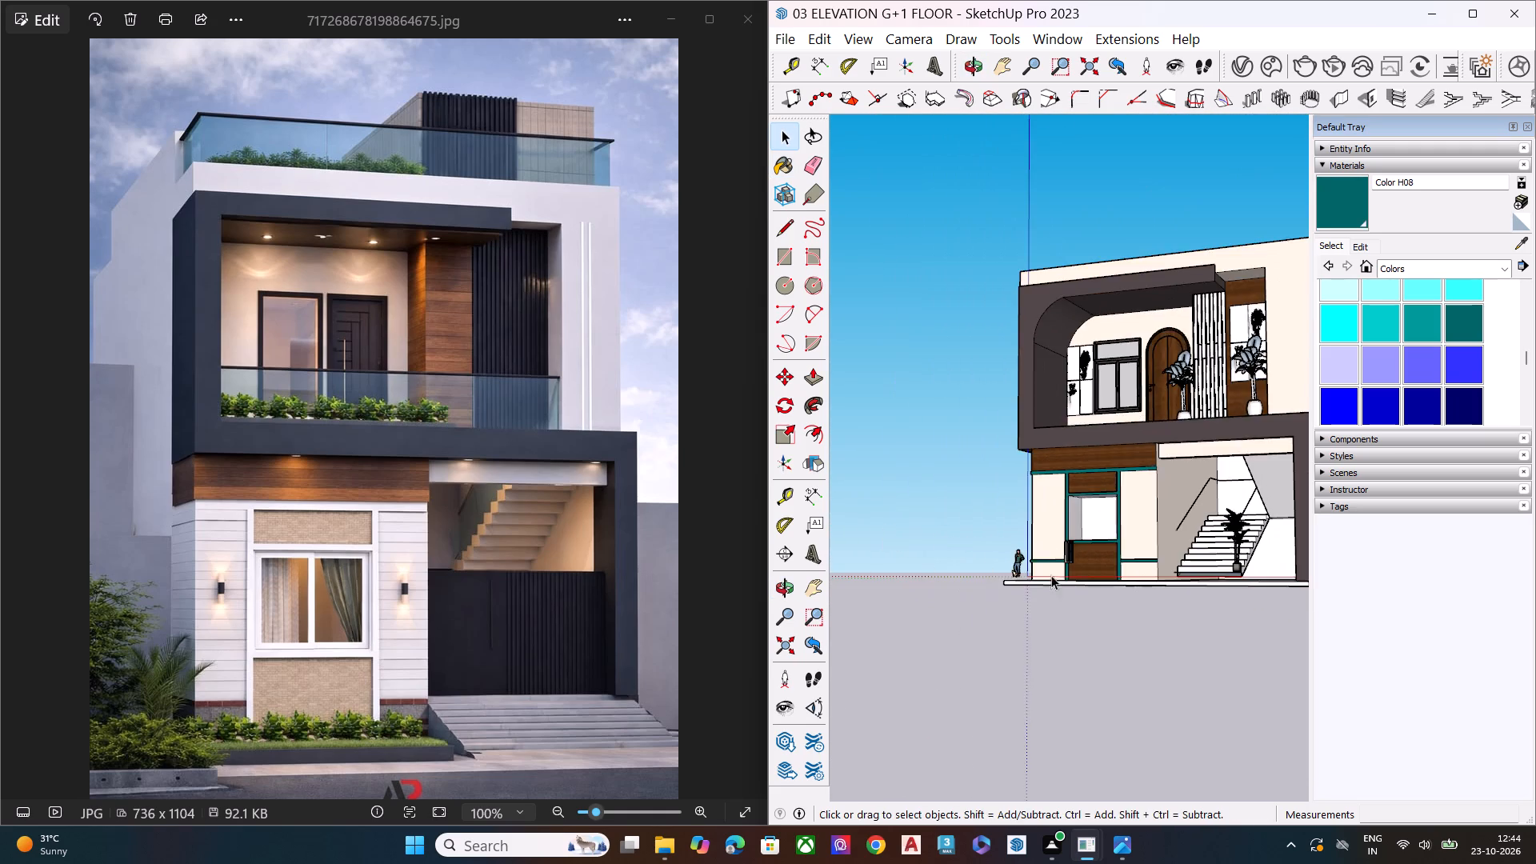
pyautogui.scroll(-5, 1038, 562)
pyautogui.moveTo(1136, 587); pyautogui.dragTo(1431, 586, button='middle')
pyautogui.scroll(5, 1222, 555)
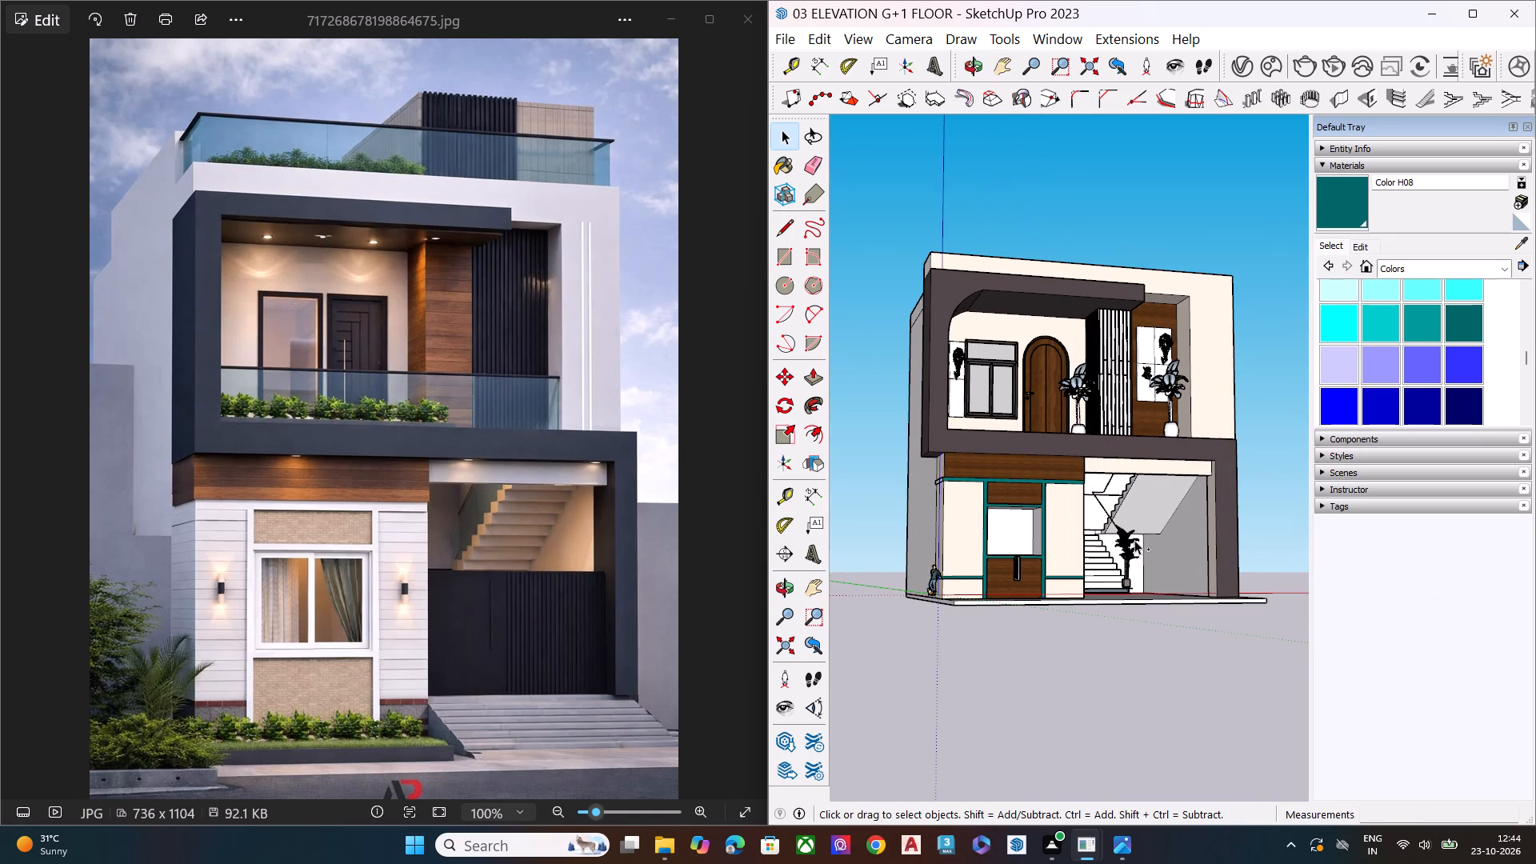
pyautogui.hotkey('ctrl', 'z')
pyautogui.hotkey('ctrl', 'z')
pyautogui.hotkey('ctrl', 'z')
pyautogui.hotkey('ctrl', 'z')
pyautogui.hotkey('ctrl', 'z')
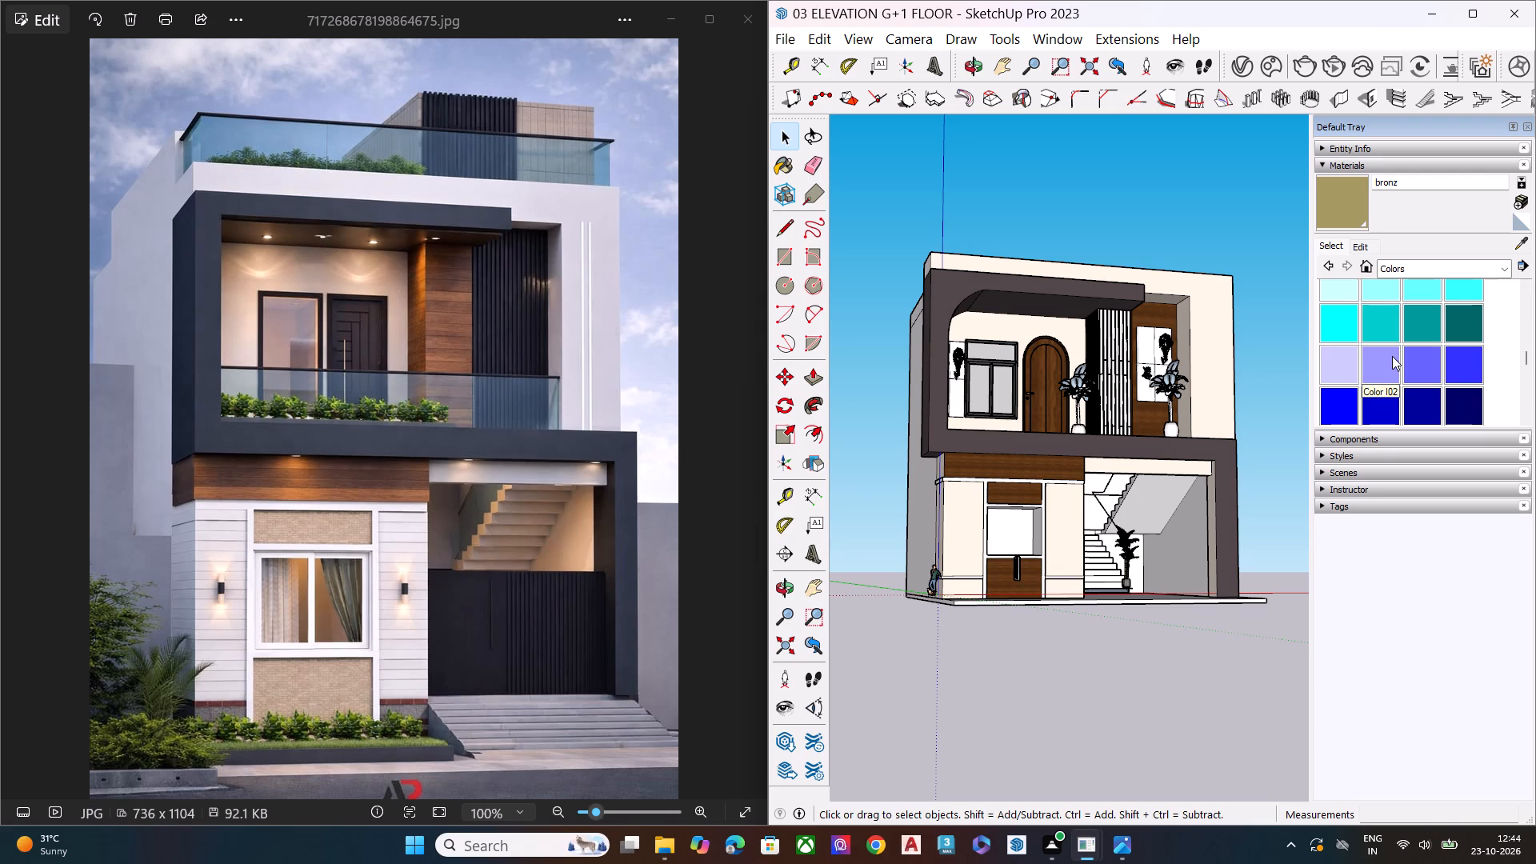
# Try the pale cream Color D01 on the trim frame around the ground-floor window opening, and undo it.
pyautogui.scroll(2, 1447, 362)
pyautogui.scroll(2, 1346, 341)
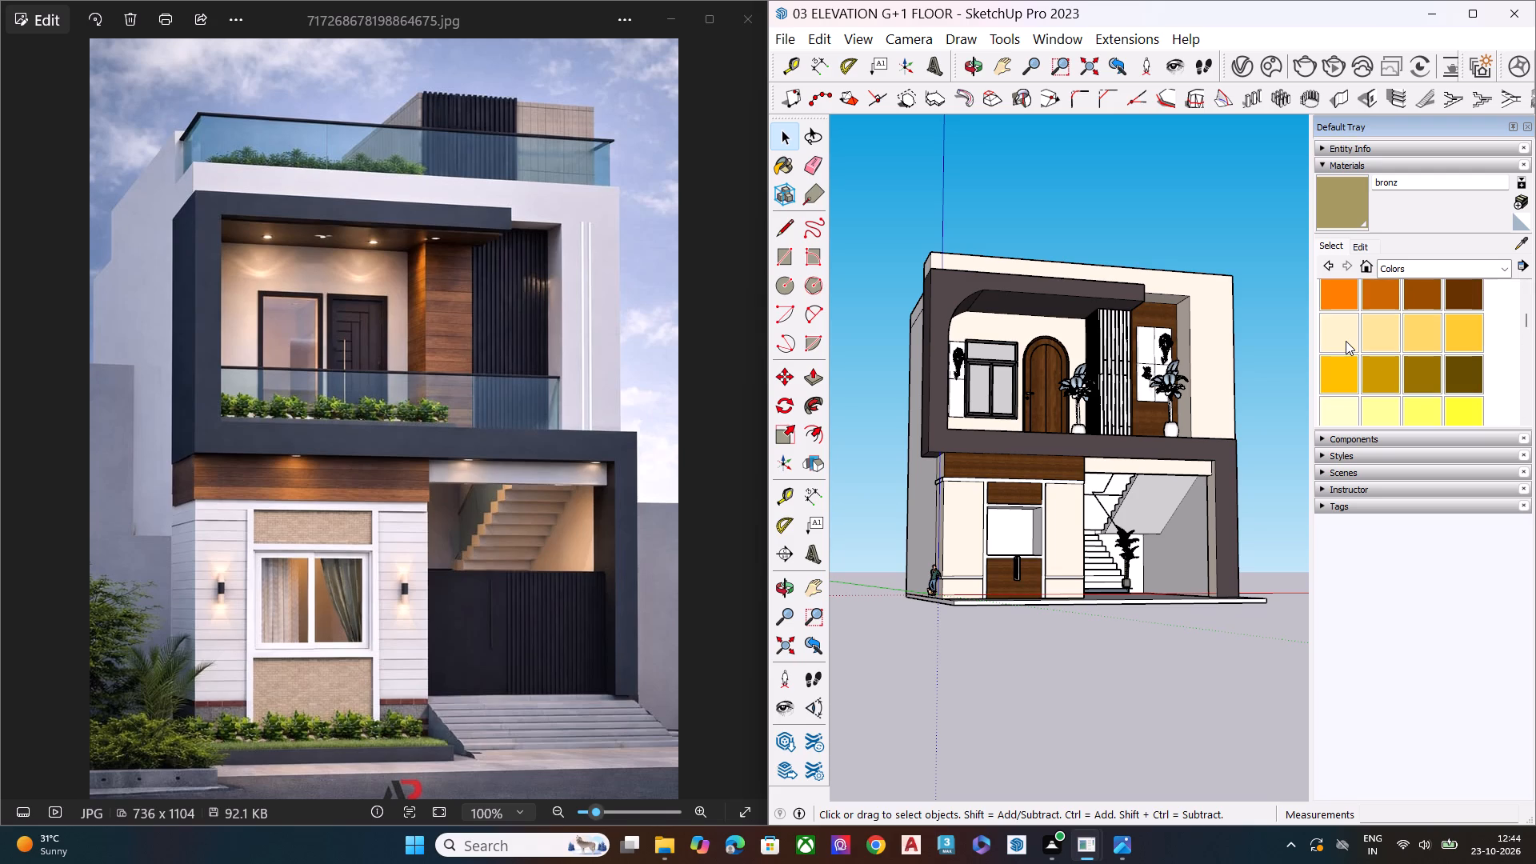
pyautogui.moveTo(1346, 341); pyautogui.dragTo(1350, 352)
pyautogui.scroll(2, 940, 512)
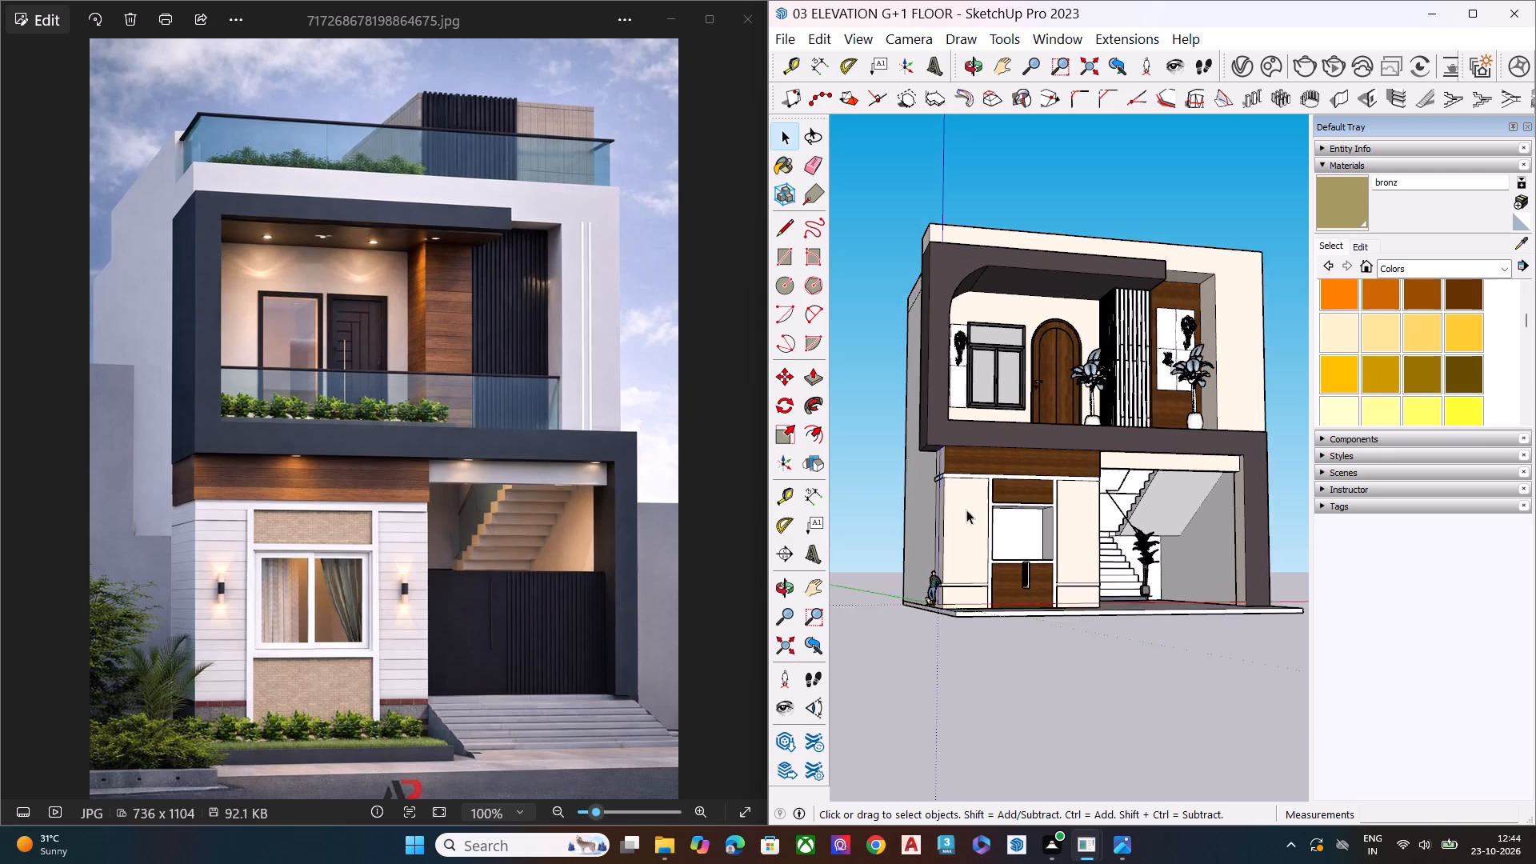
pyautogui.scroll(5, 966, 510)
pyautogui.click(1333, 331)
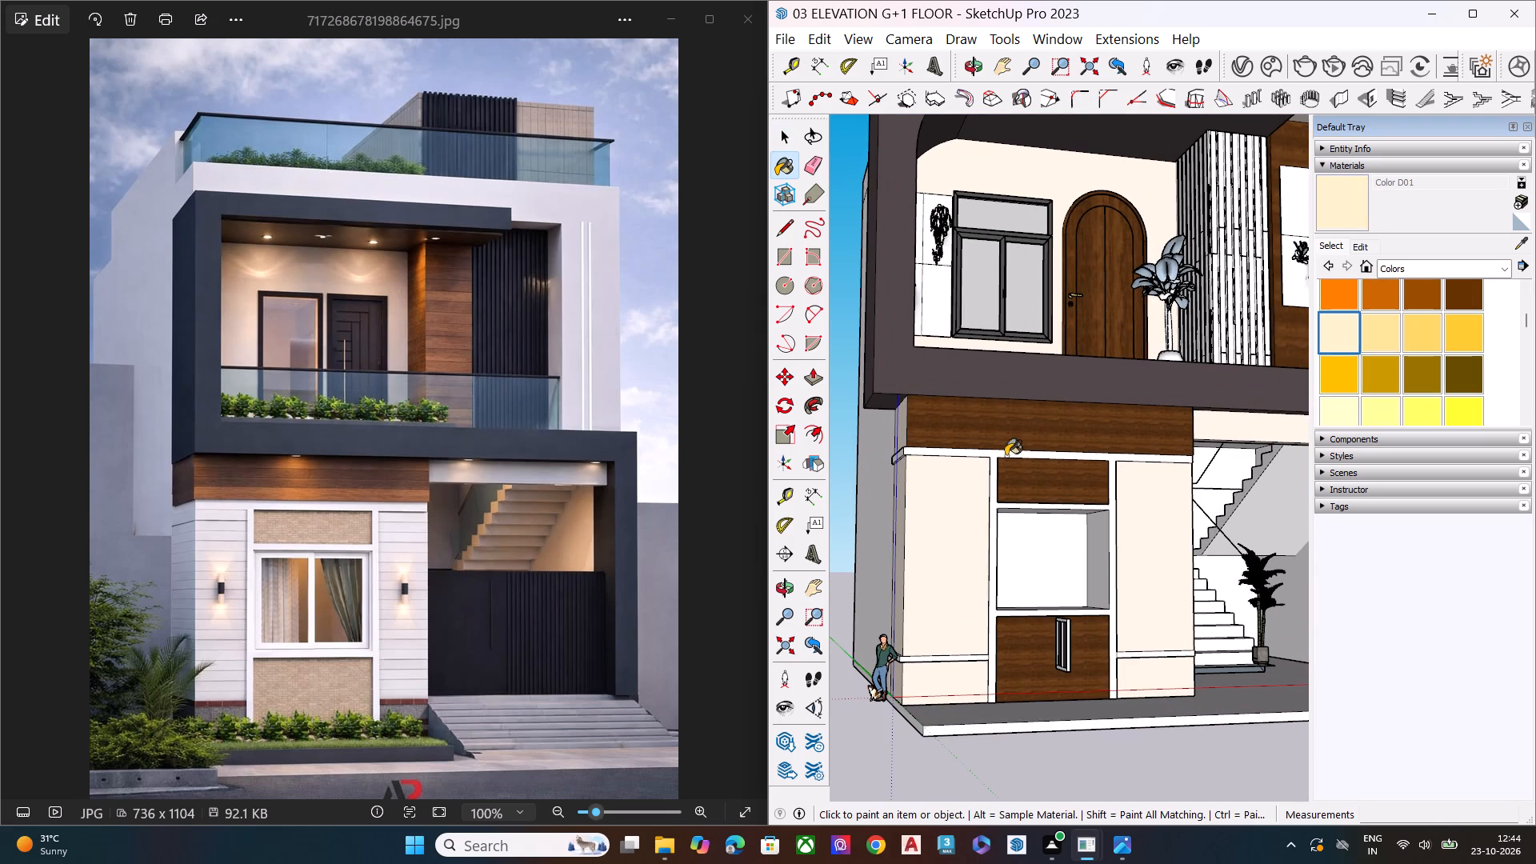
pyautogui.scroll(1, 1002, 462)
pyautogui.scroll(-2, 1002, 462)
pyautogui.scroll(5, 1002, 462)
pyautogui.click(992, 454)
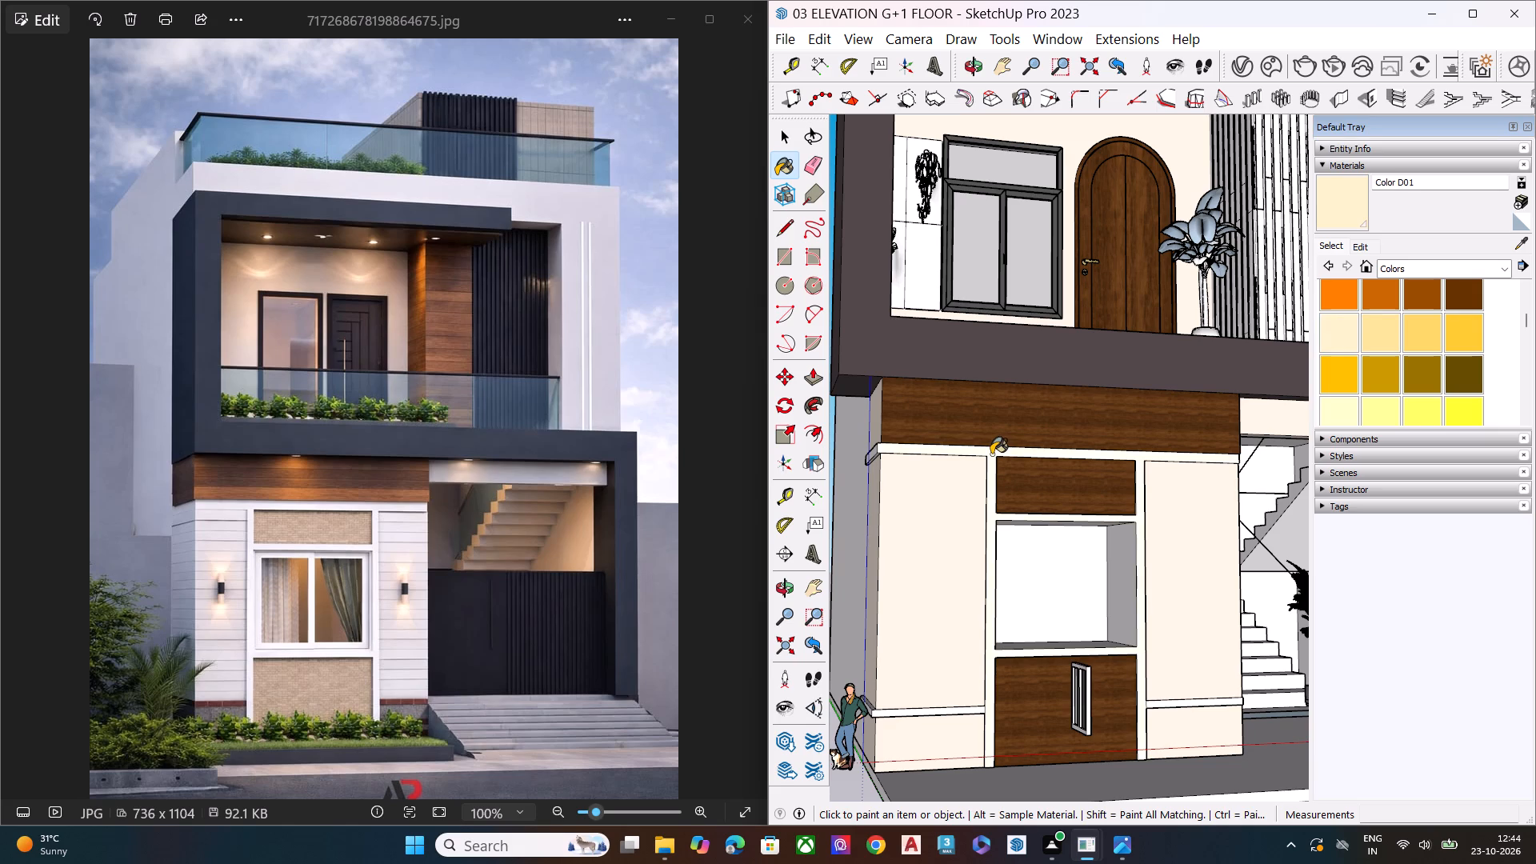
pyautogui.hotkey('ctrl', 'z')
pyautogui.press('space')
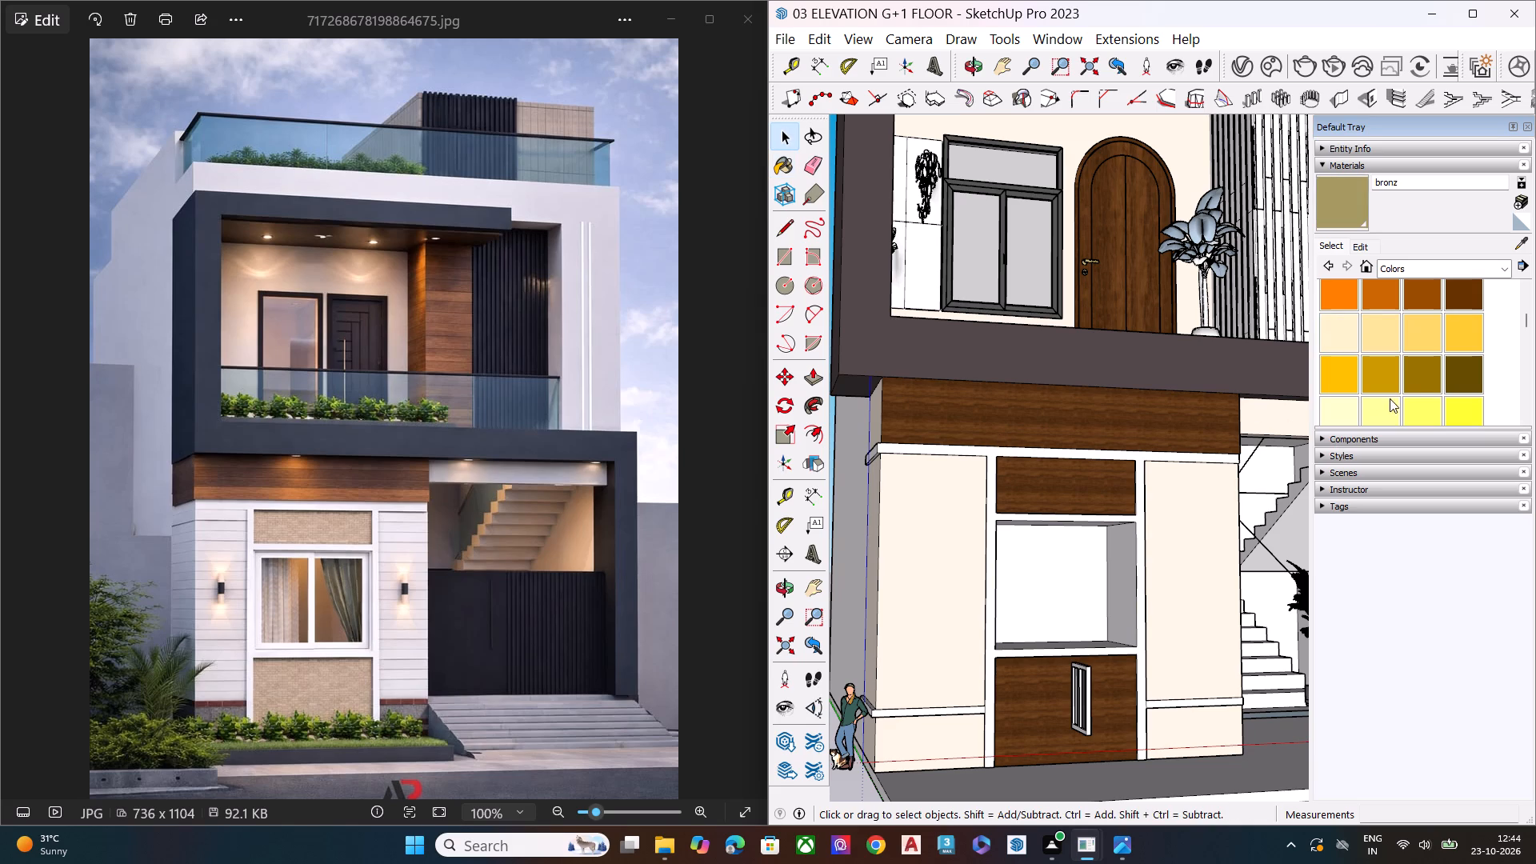
# Paint the ground-floor trim frame and the upper band's return on the house's side wall with Color H08.
pyautogui.scroll(-3, 1439, 378)
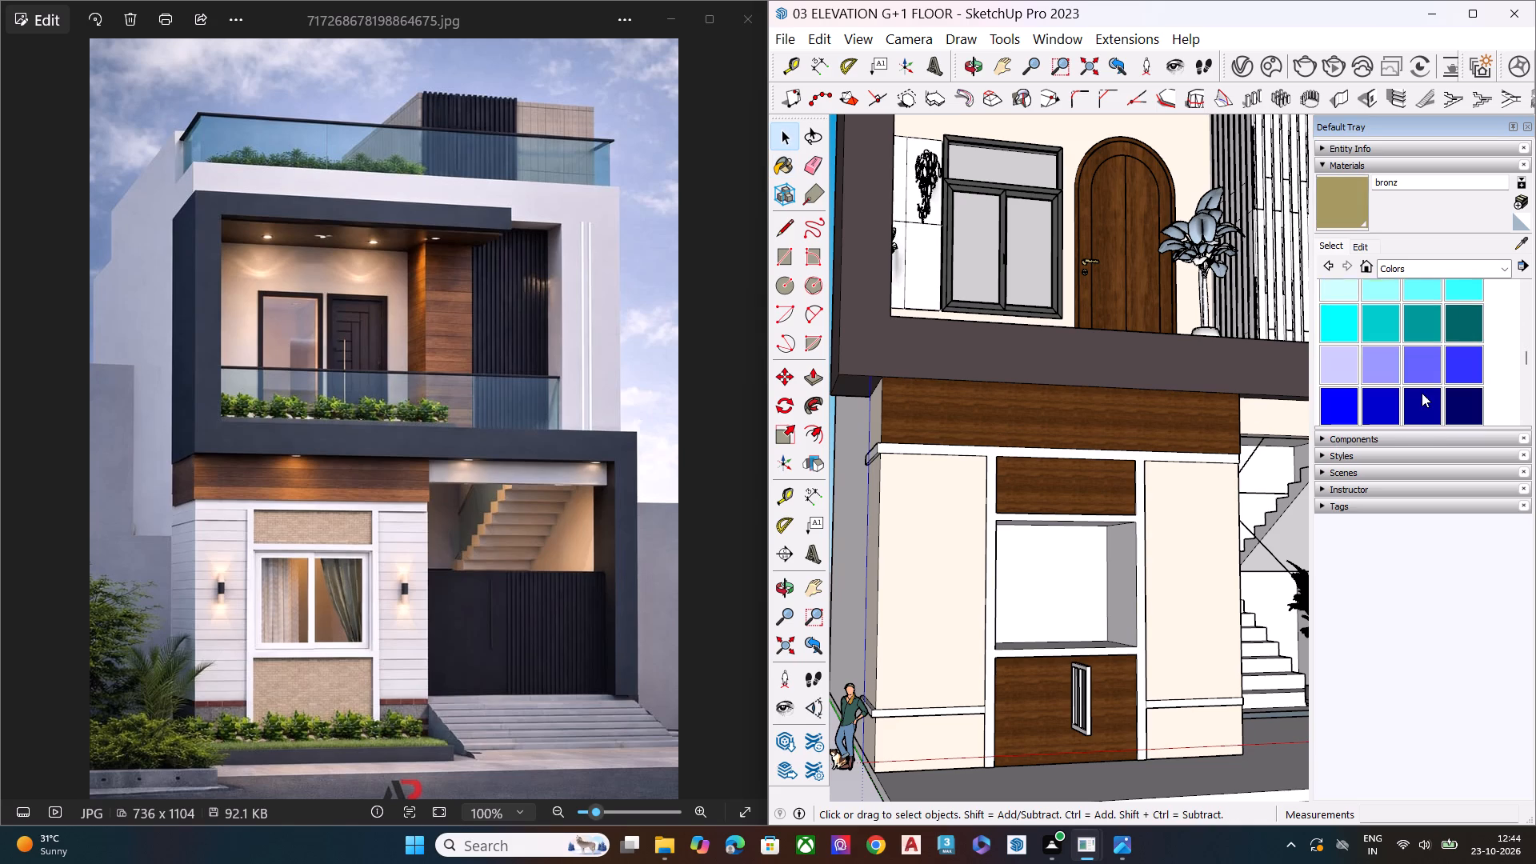
pyautogui.scroll(-1, 1422, 393)
pyautogui.scroll(1, 1408, 394)
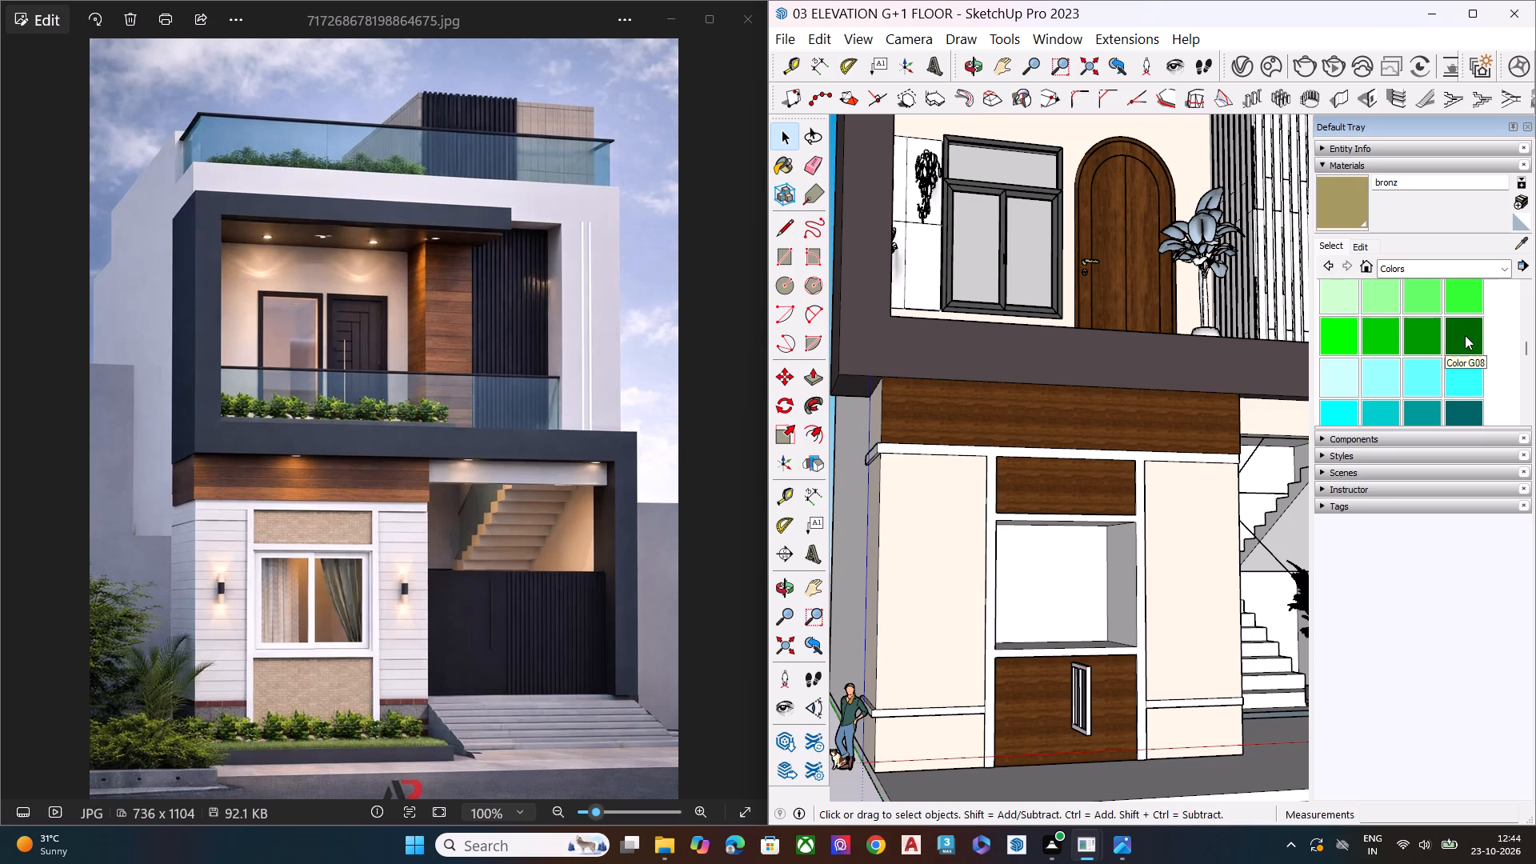
pyautogui.scroll(-1, 1459, 347)
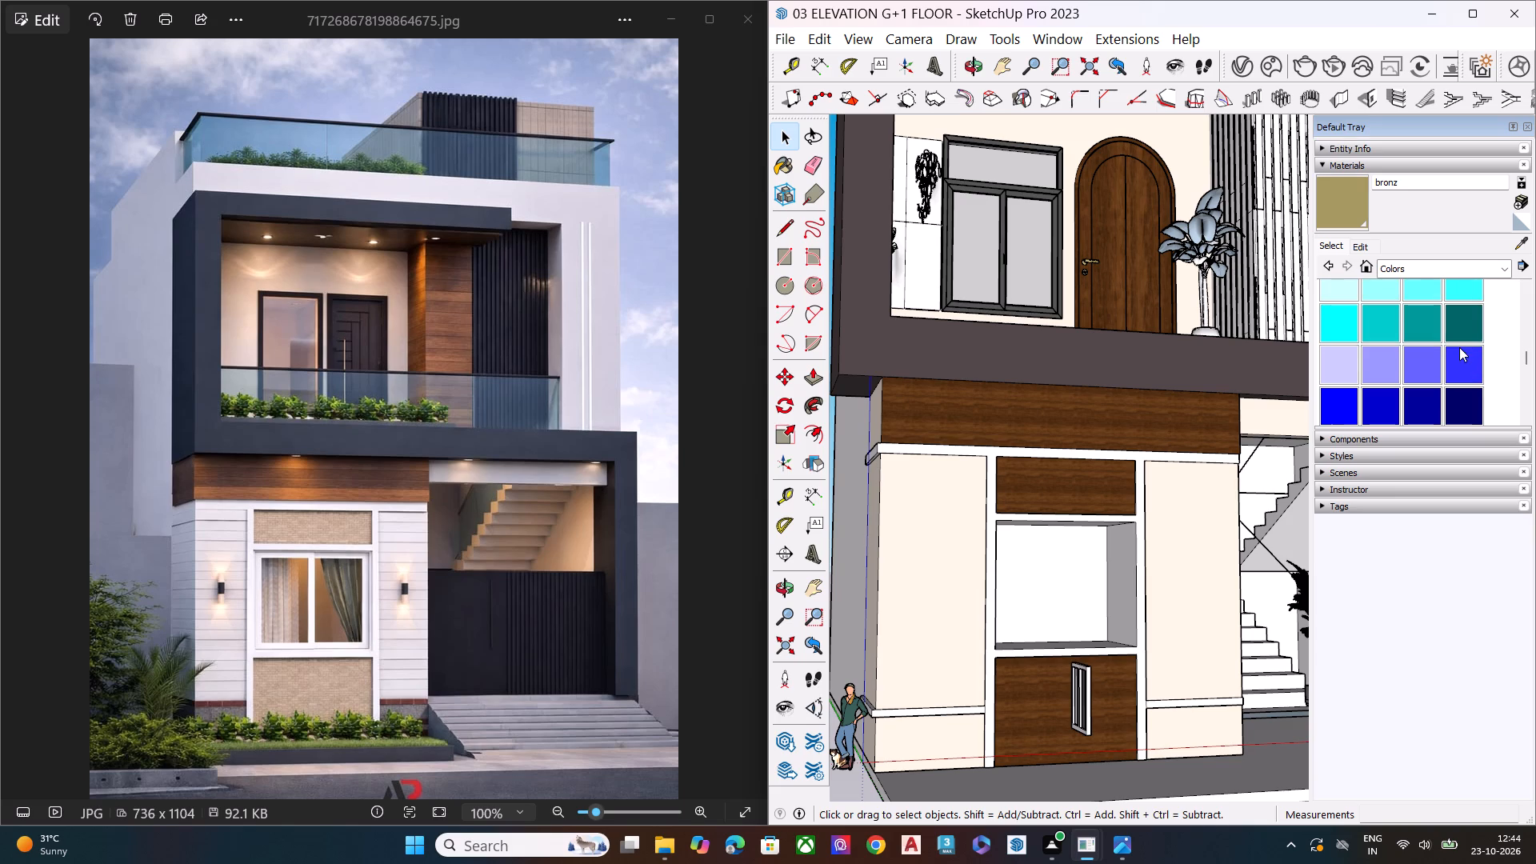
pyautogui.click(1469, 318)
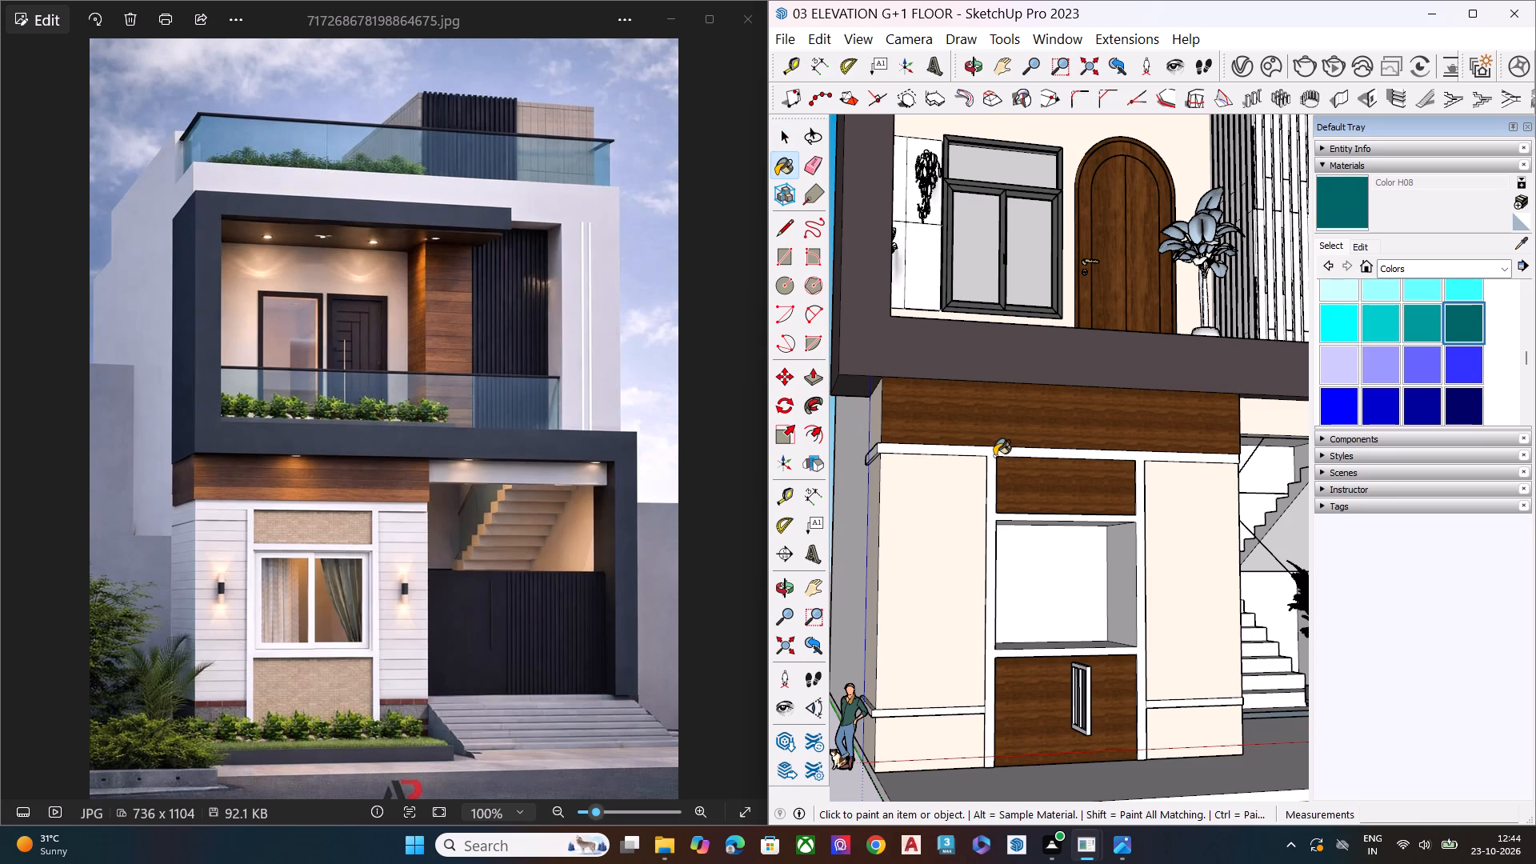
pyautogui.scroll(4, 994, 456)
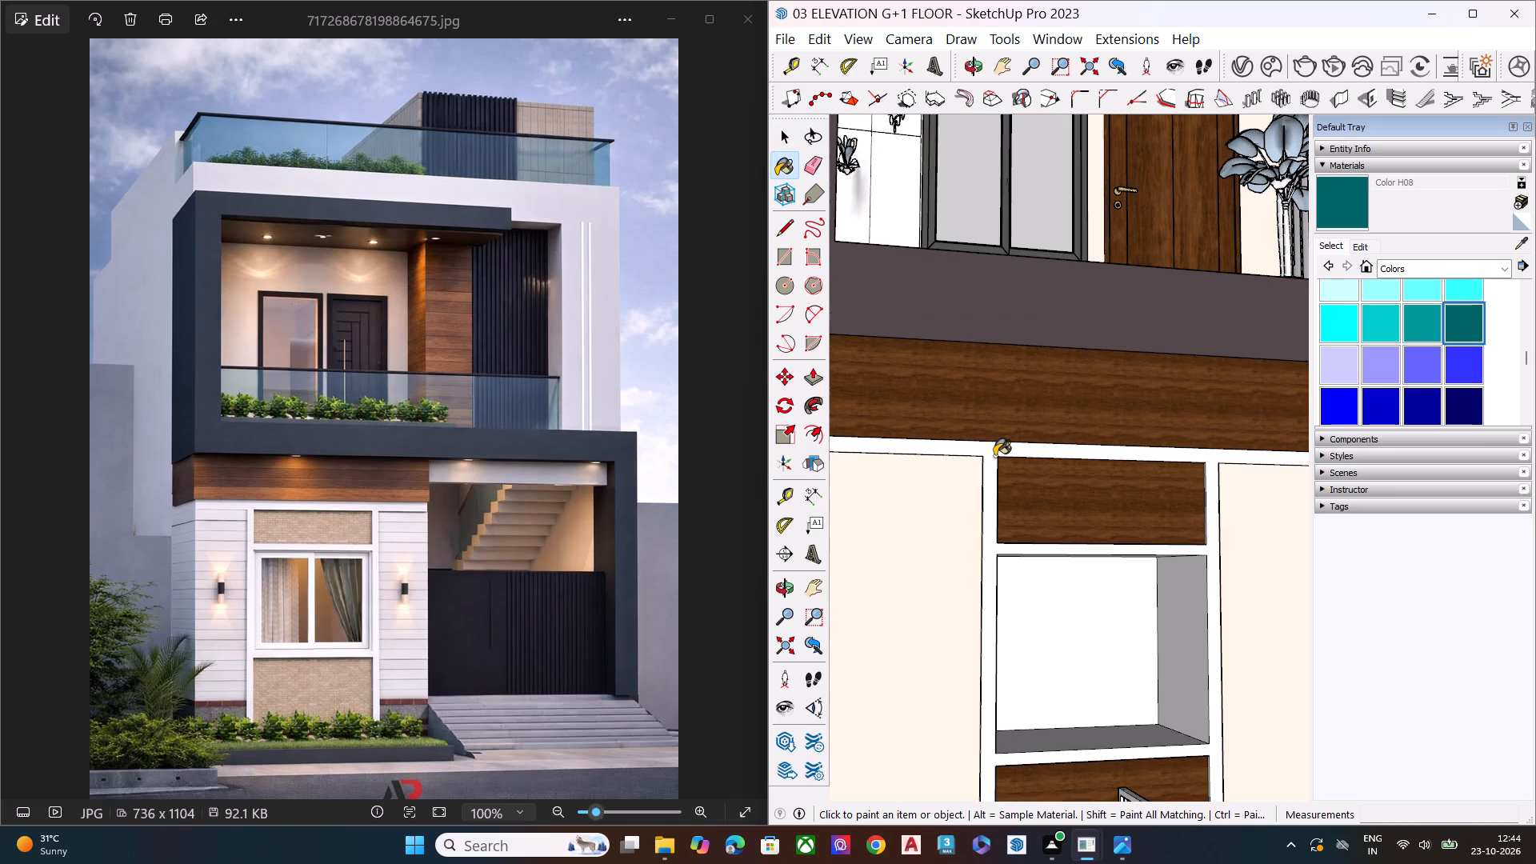
pyautogui.click(990, 451)
pyautogui.scroll(-7, 1034, 453)
pyautogui.moveTo(1002, 477); pyautogui.dragTo(1134, 461, button='middle')
pyautogui.scroll(6, 878, 443)
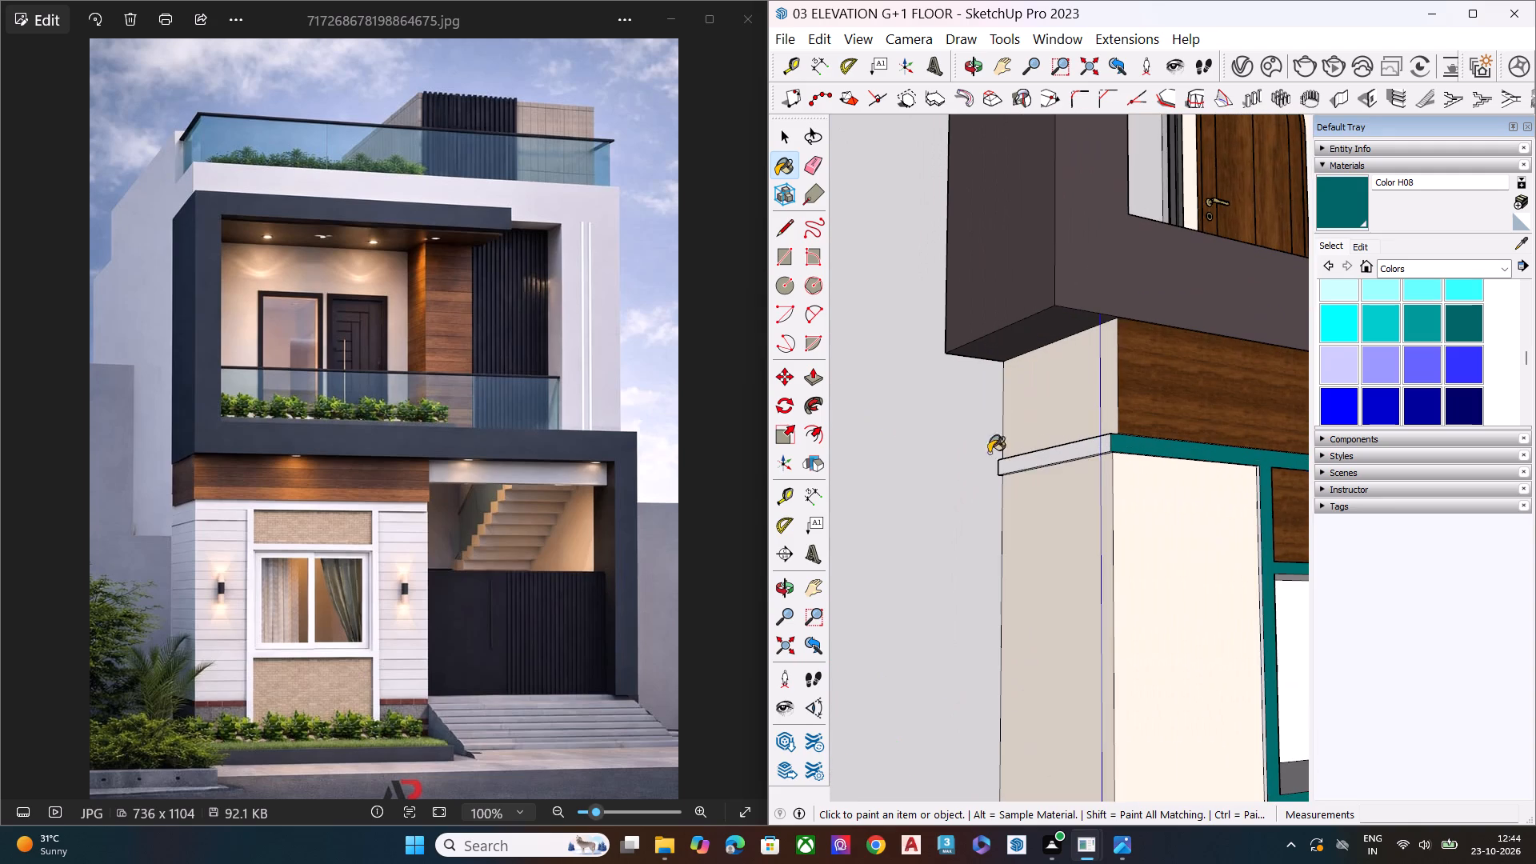
pyautogui.click(1042, 458)
pyautogui.scroll(-7, 1005, 464)
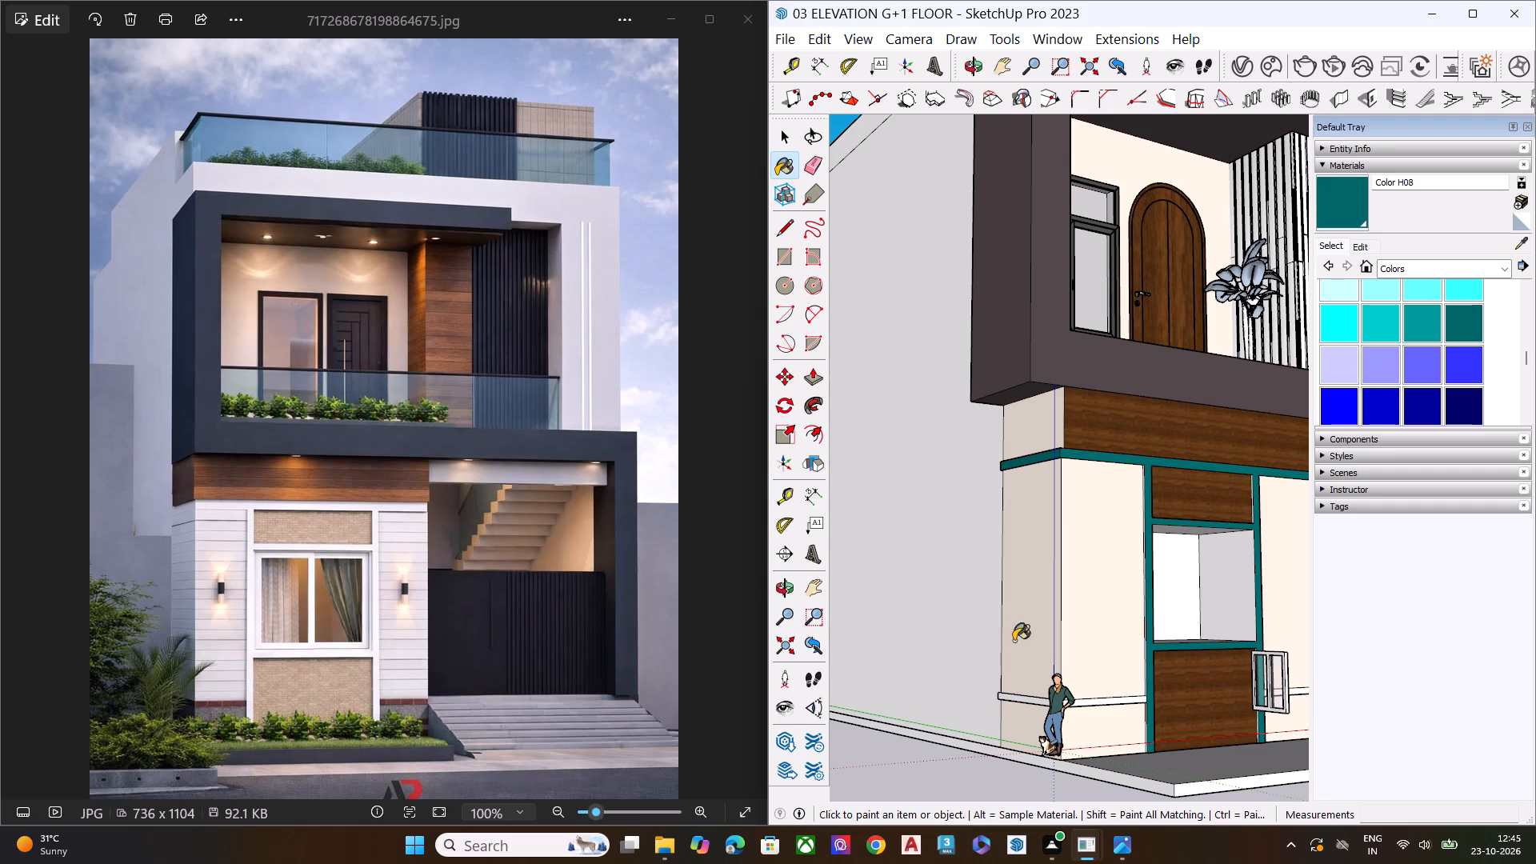
# Paint the lower band around the house corner with Color H08, covering its side return, front face and the side return's top edge.
pyautogui.scroll(5, 1013, 651)
pyautogui.click(1050, 722)
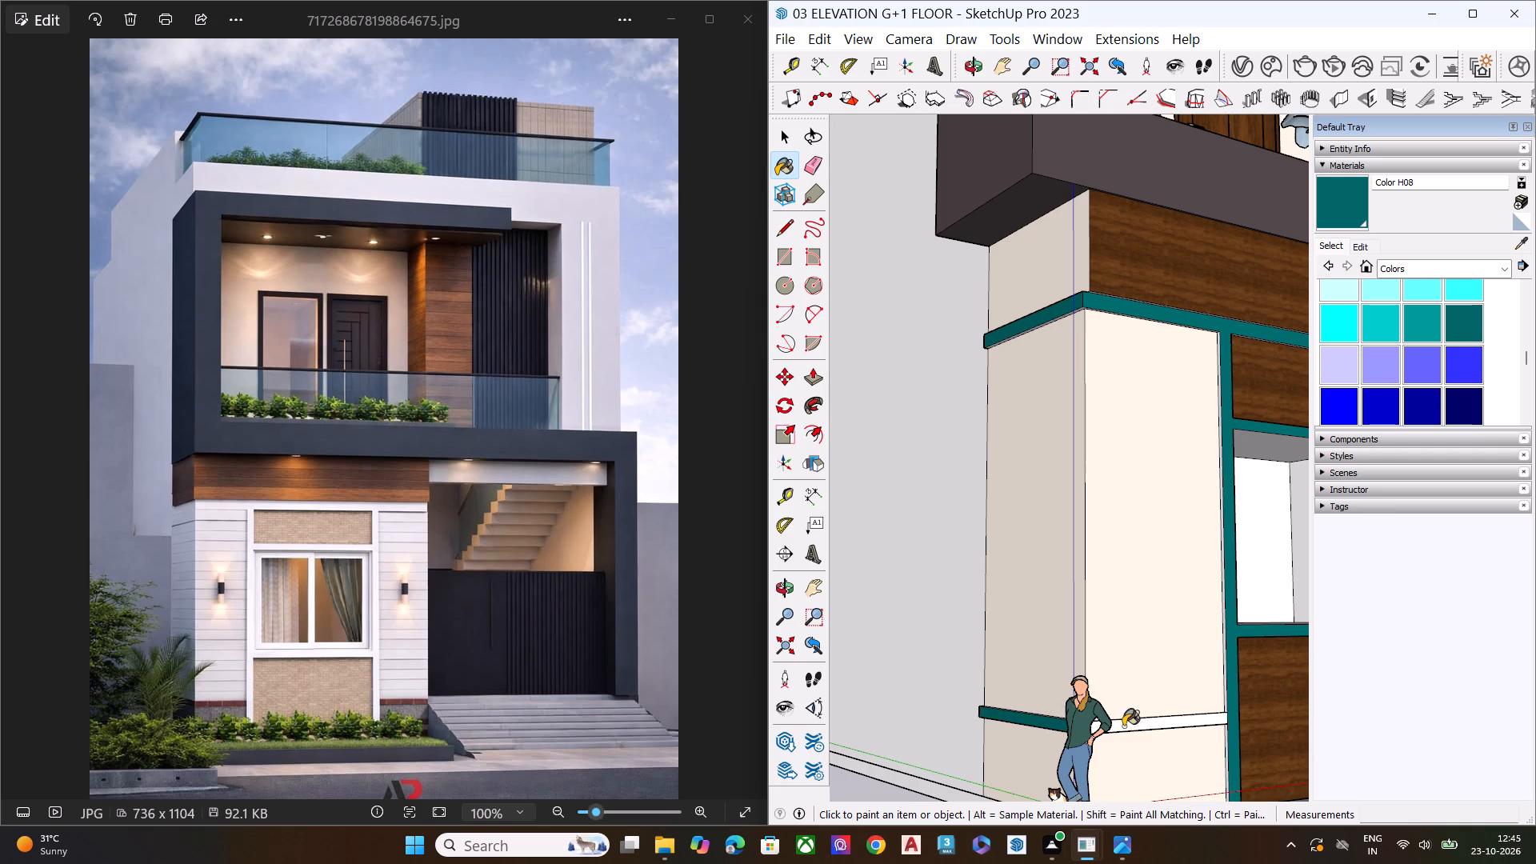
pyautogui.click(1123, 726)
pyautogui.moveTo(1087, 575); pyautogui.dragTo(1078, 746, button='middle')
pyautogui.scroll(2, 1089, 578)
pyautogui.scroll(4, 1068, 746)
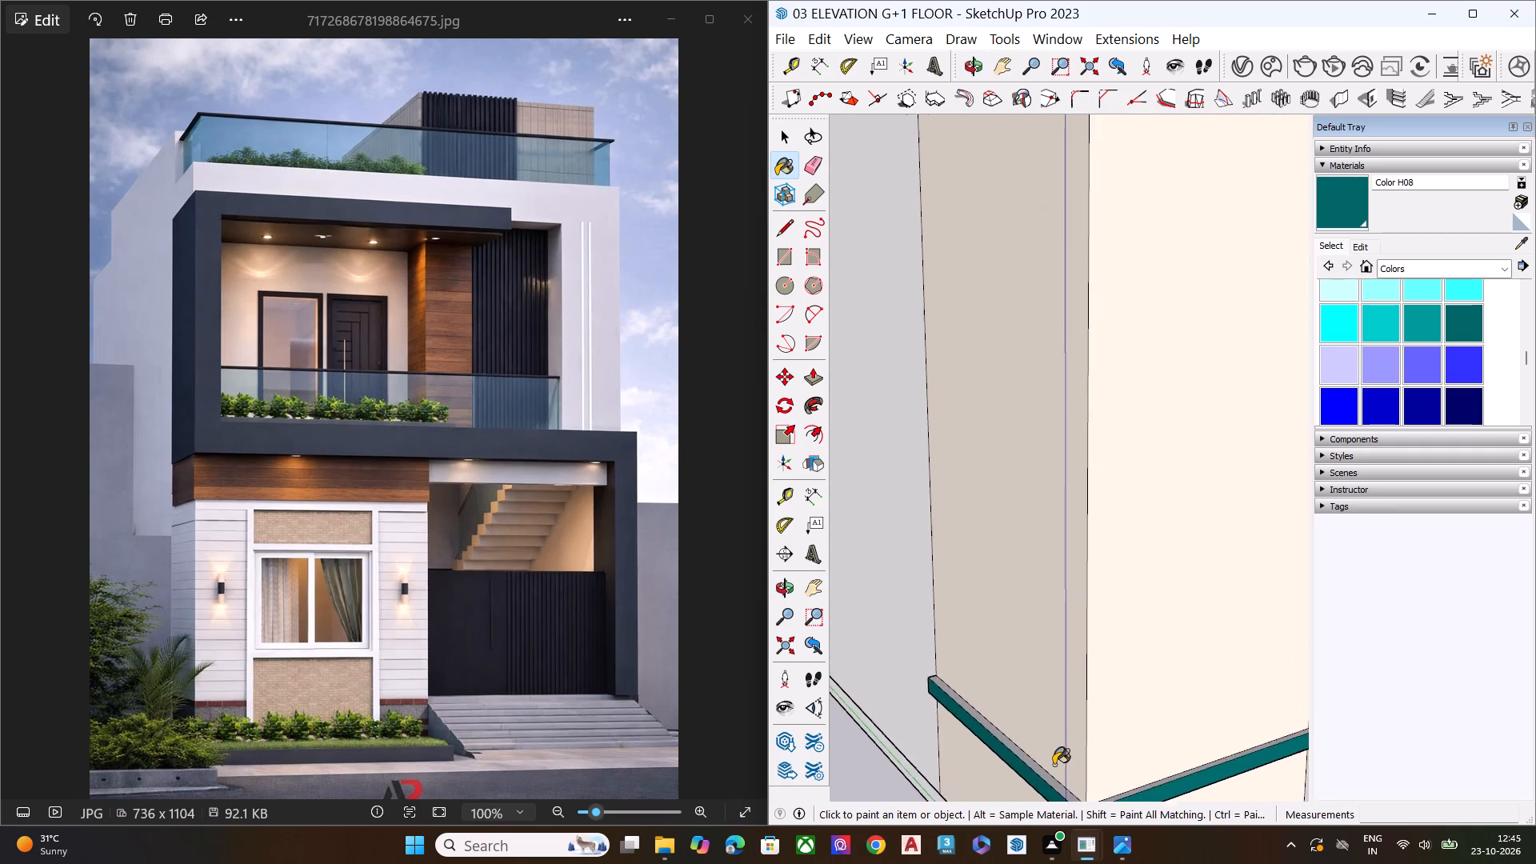
pyautogui.scroll(2, 1054, 765)
pyautogui.click(1042, 774)
# Paint the staircase-side lower band's front and top faces, and the frame's inner edge beside the lower wood panel, with Color H08.
pyautogui.scroll(-17, 887, 506)
pyautogui.scroll(1, 1070, 500)
pyautogui.scroll(-1, 1091, 502)
pyautogui.scroll(2, 1107, 506)
pyautogui.scroll(-1, 1134, 518)
pyautogui.scroll(6, 1144, 527)
pyautogui.scroll(-1, 1111, 546)
pyautogui.scroll(1, 1110, 546)
pyautogui.scroll(-1, 1102, 546)
pyautogui.scroll(10, 1101, 546)
pyautogui.scroll(-1, 1046, 524)
pyautogui.scroll(5, 1046, 524)
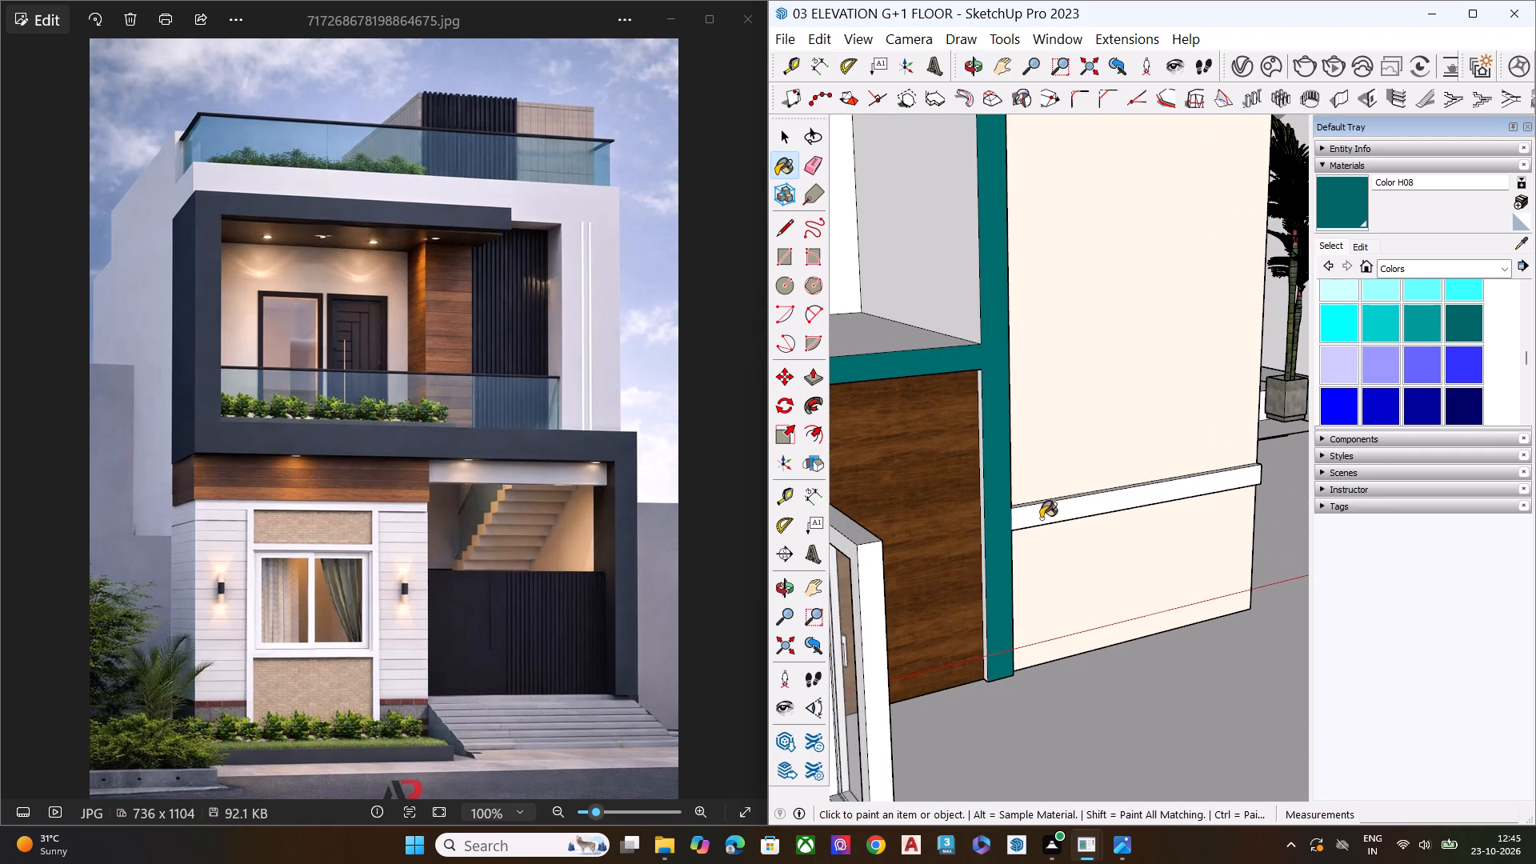
pyautogui.click(1044, 514)
pyautogui.scroll(6, 958, 408)
pyautogui.scroll(-1, 962, 388)
pyautogui.scroll(4, 964, 382)
pyautogui.click(1001, 368)
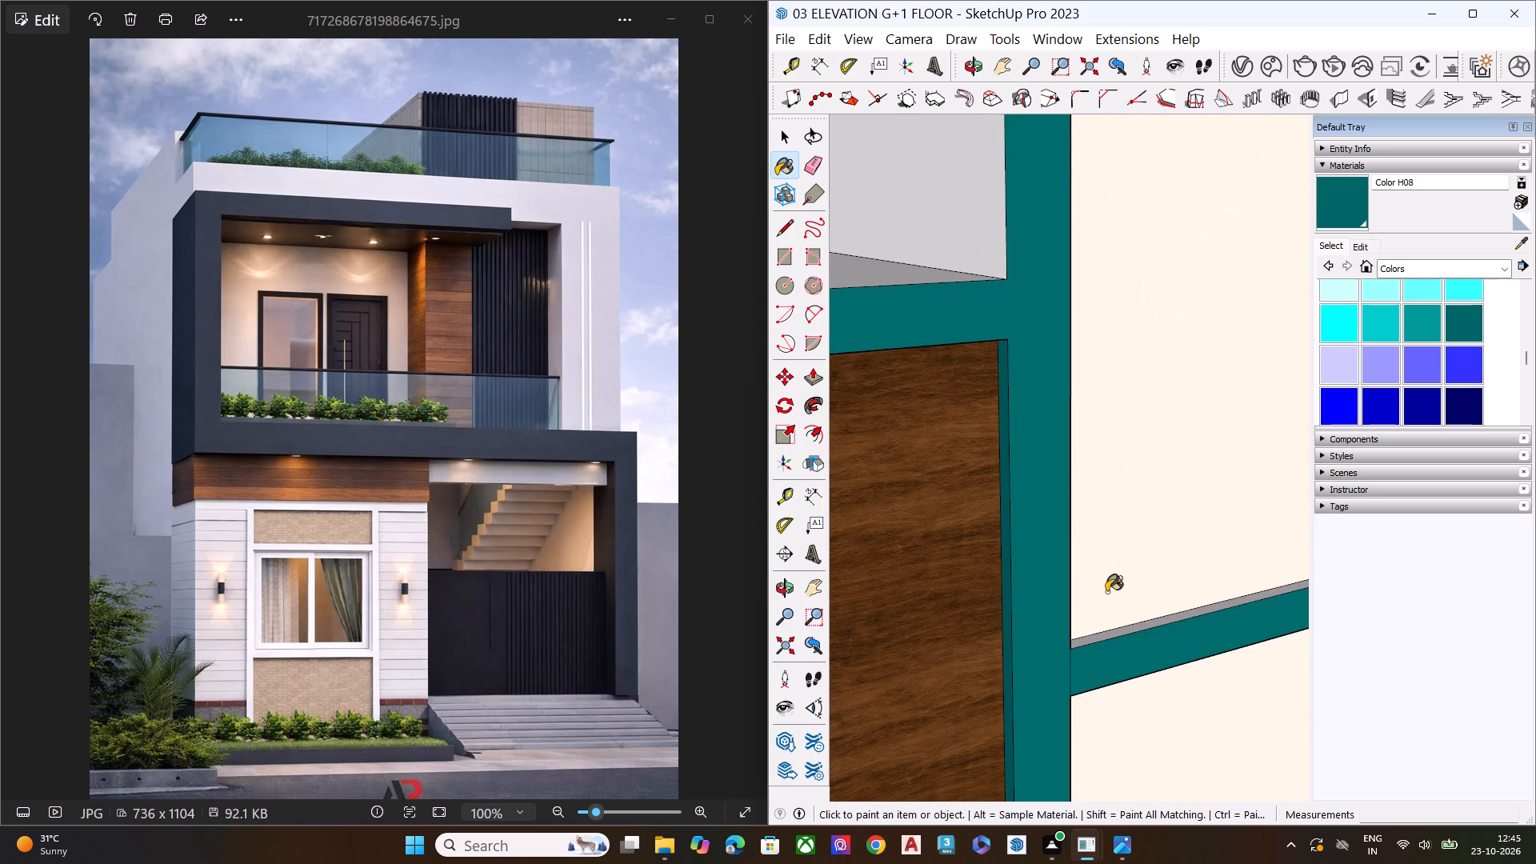
pyautogui.click(1118, 626)
pyautogui.click(1124, 627)
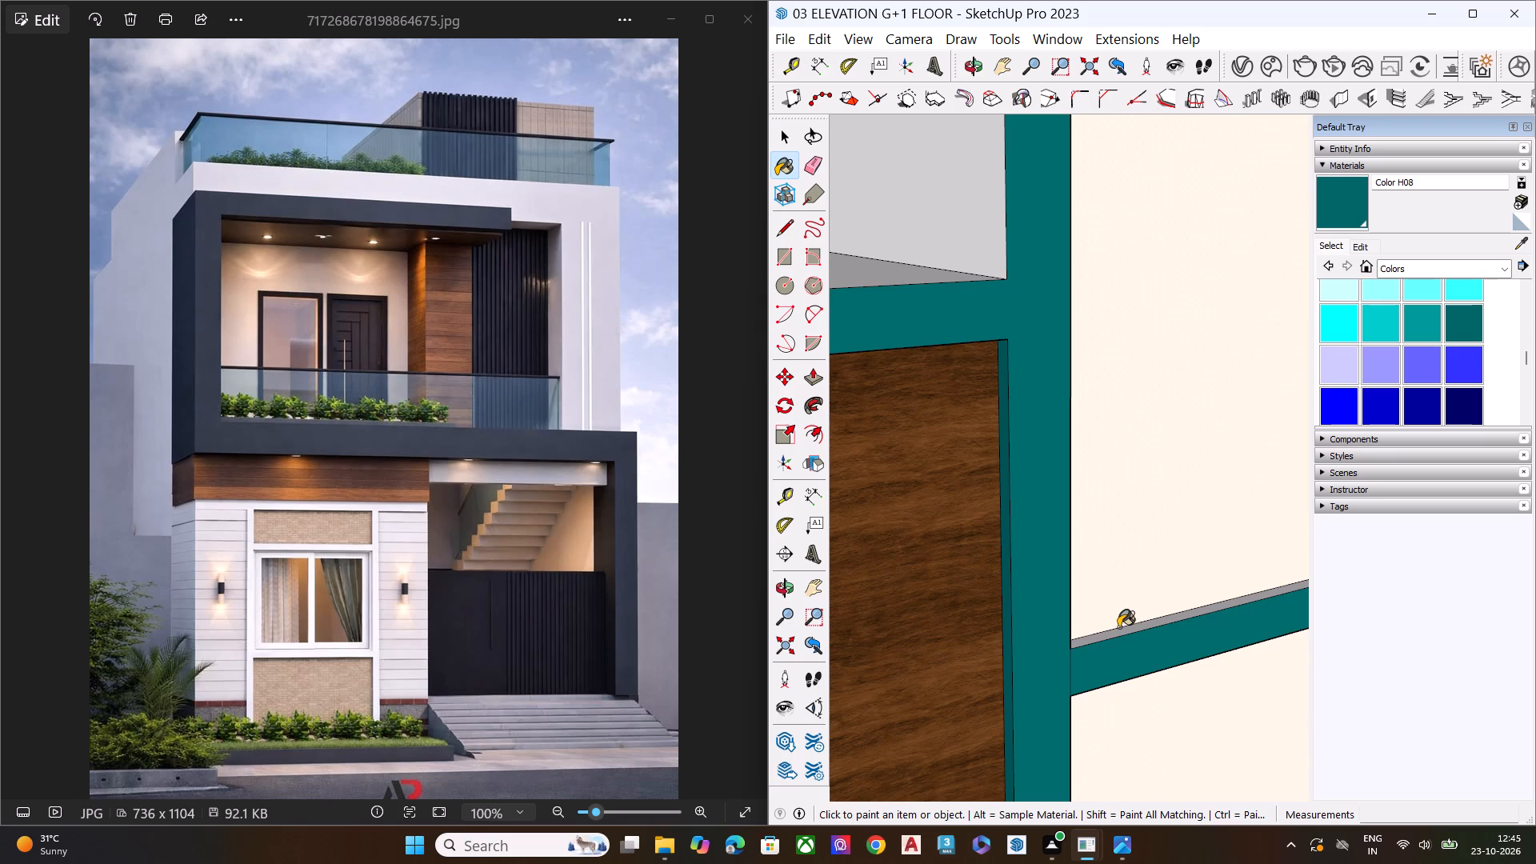
pyautogui.click(1119, 630)
# Paint the frame's vertical inner edge beside the upper wood panel, on the staircase side, with Color H08.
pyautogui.scroll(-5, 984, 566)
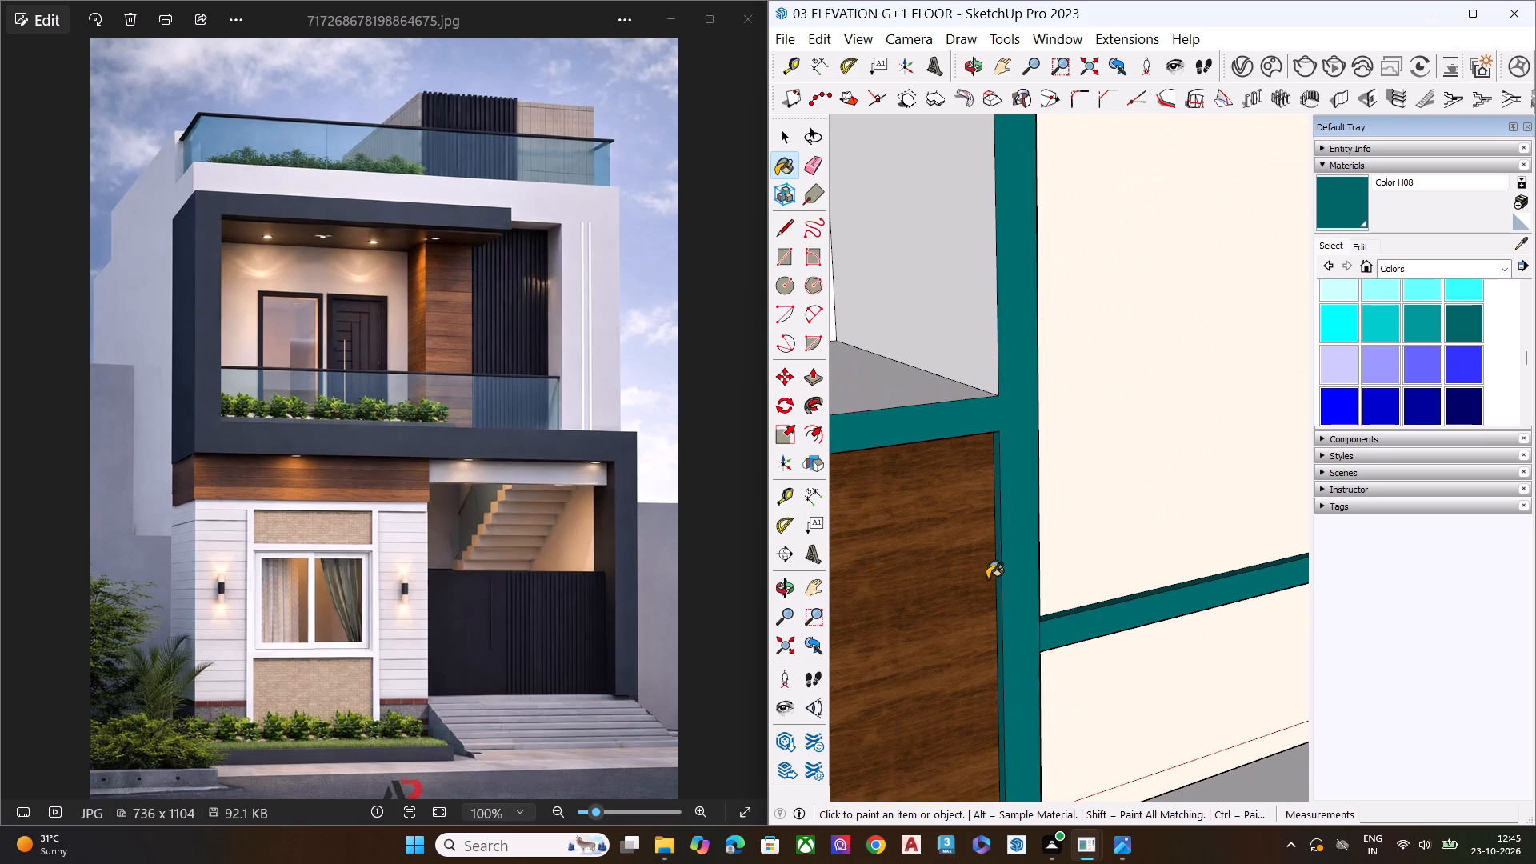
pyautogui.scroll(-14, 997, 592)
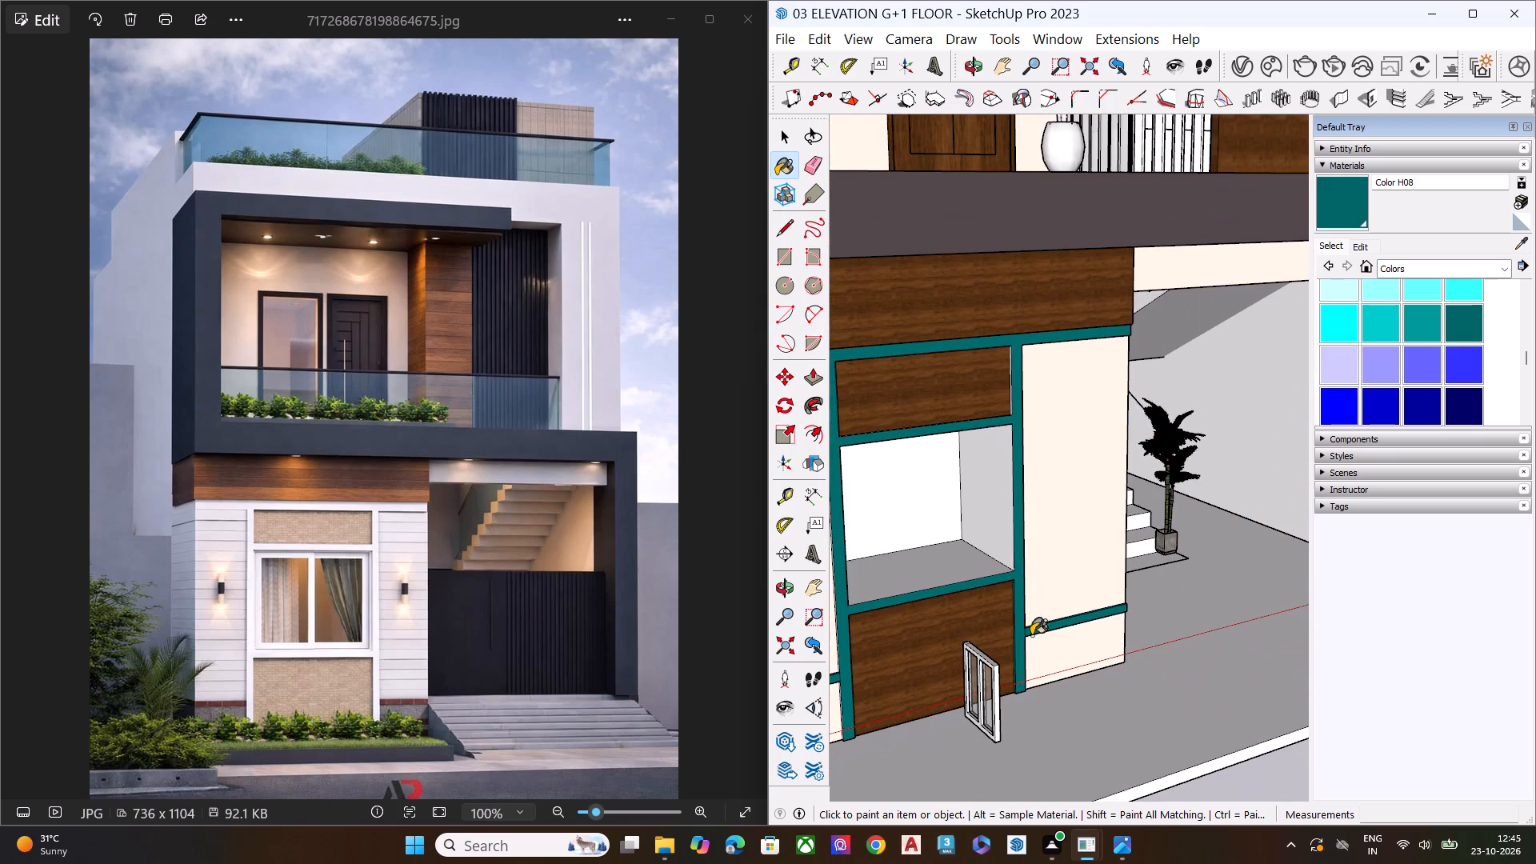
pyautogui.scroll(1, 978, 337)
pyautogui.moveTo(986, 337); pyautogui.dragTo(1143, 332, button='middle')
pyautogui.scroll(6, 958, 358)
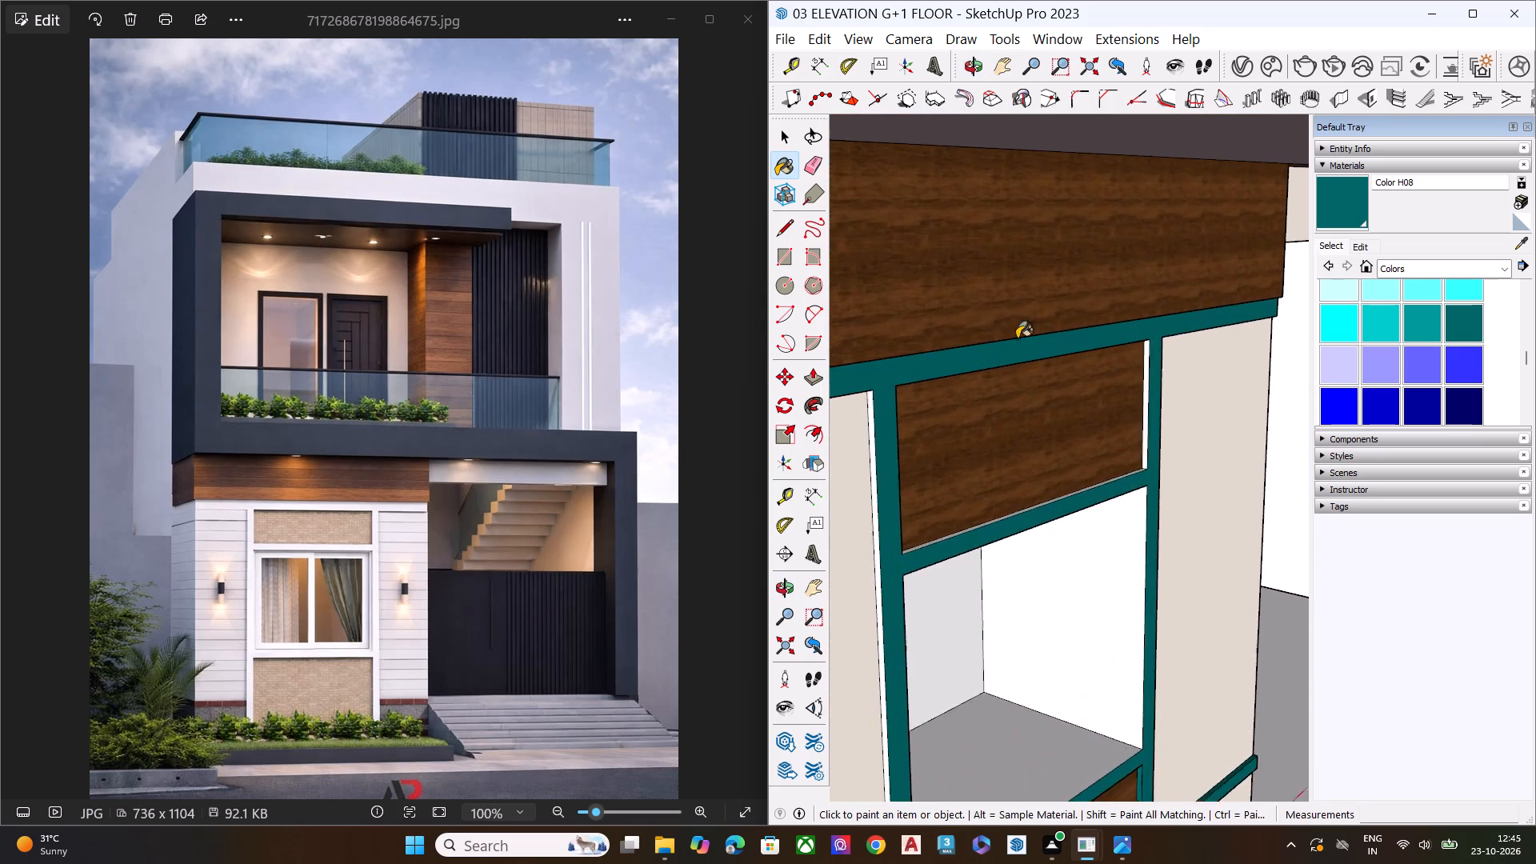
pyautogui.scroll(7, 1017, 338)
pyautogui.scroll(9, 1203, 373)
pyautogui.click(1203, 373)
# Paint the narrow ledge directly below the upper wood panel with Color H08.
pyautogui.scroll(-1, 1202, 378)
pyautogui.scroll(1, 1202, 380)
pyautogui.scroll(-3, 1201, 384)
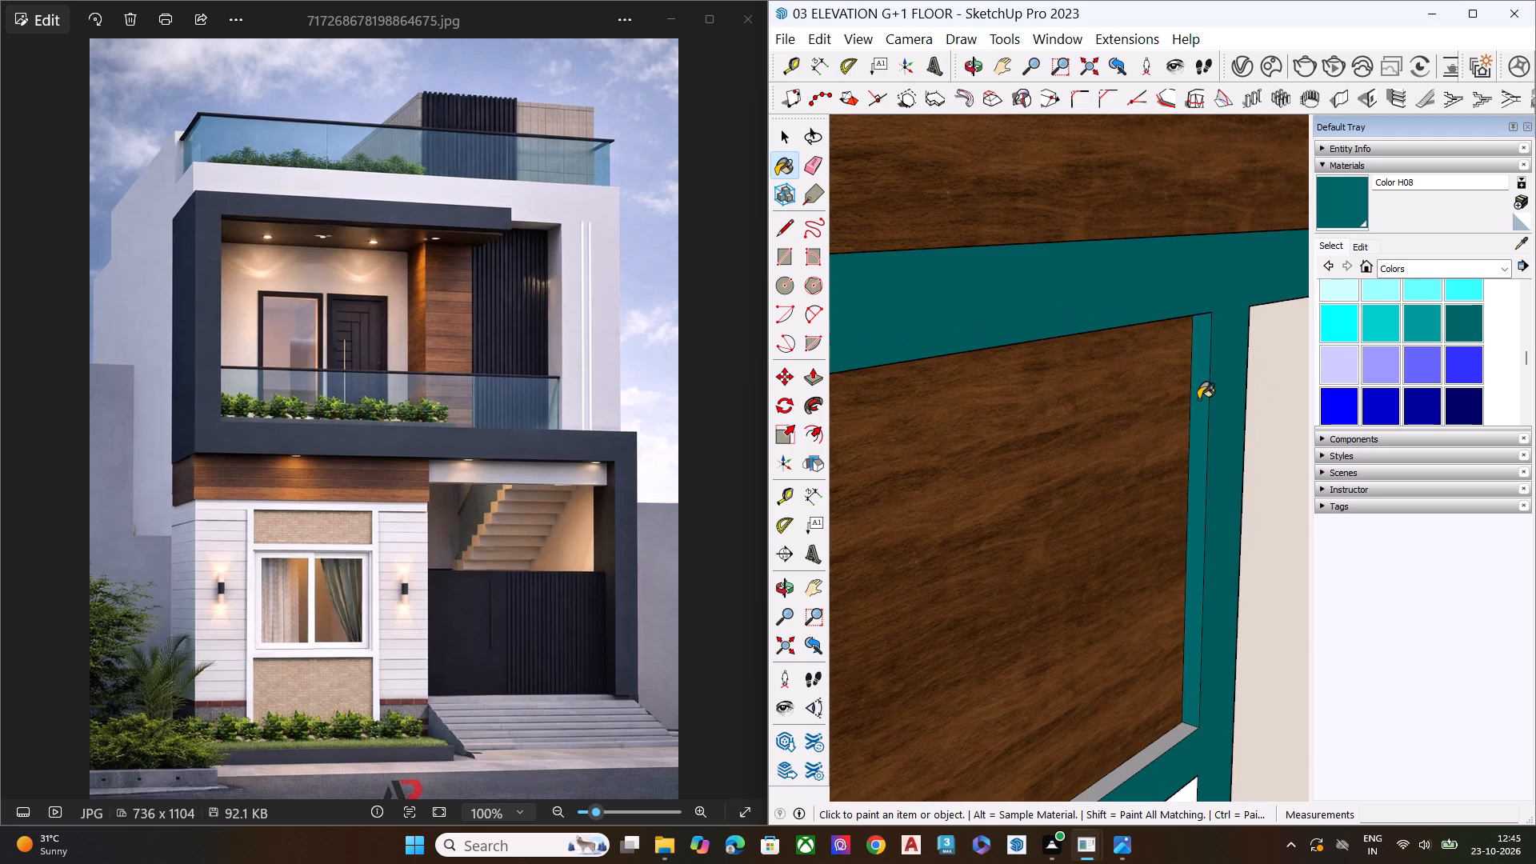
pyautogui.scroll(-4, 1199, 406)
pyautogui.scroll(1, 1201, 421)
pyautogui.scroll(-2, 1201, 423)
pyautogui.moveTo(1188, 484); pyautogui.dragTo(1021, 509, button='middle')
pyautogui.scroll(-9, 1139, 454)
pyautogui.scroll(1, 1192, 510)
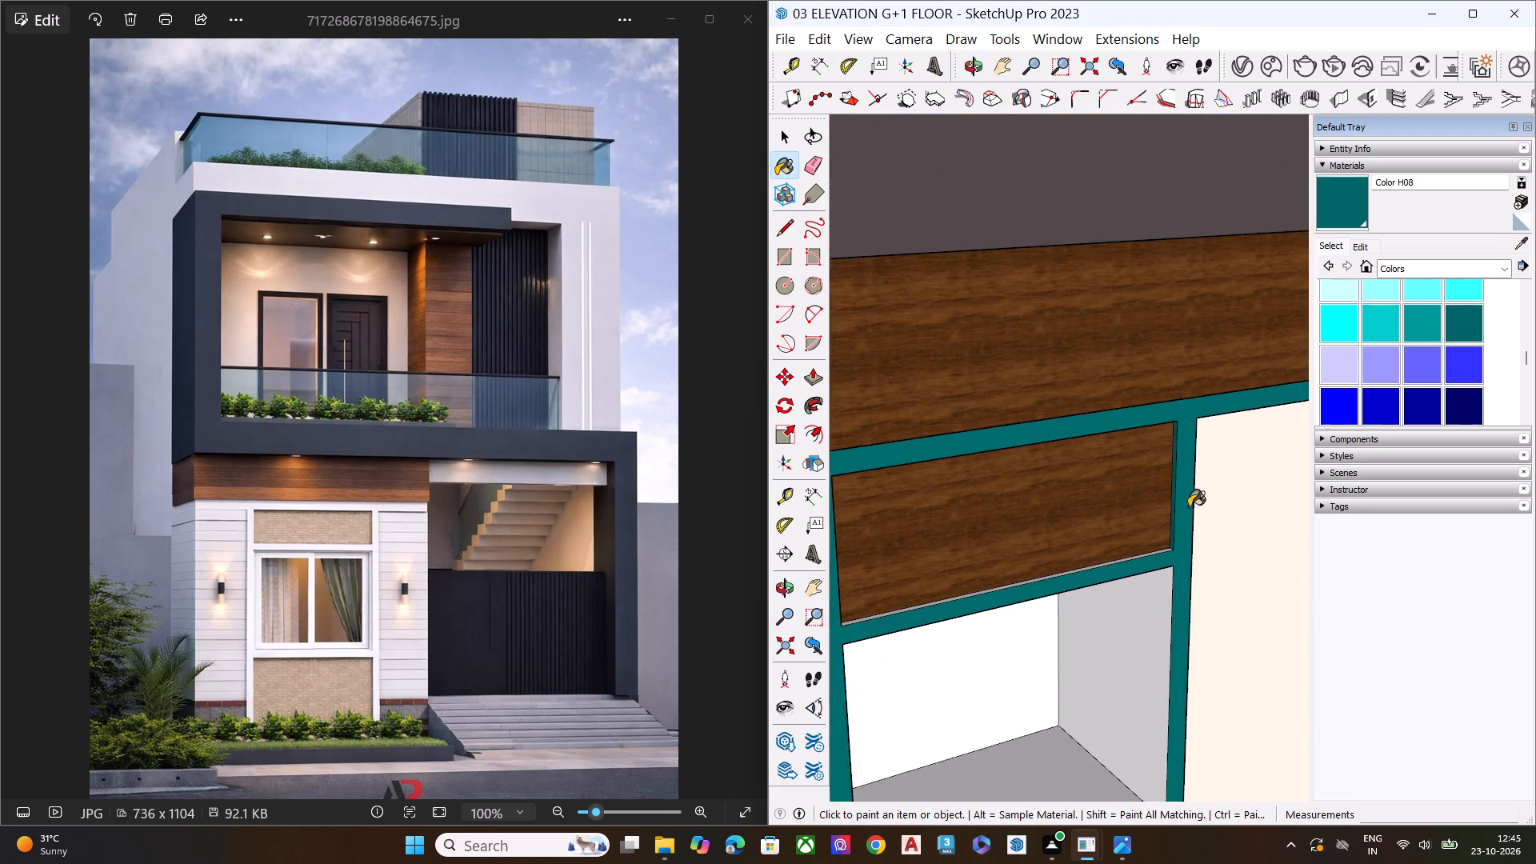
pyautogui.scroll(-5, 1185, 502)
pyautogui.moveTo(1046, 606); pyautogui.dragTo(1118, 730, button='middle')
pyautogui.scroll(8, 1115, 727)
pyautogui.scroll(4, 976, 581)
pyautogui.scroll(-1, 976, 581)
pyautogui.scroll(2, 976, 581)
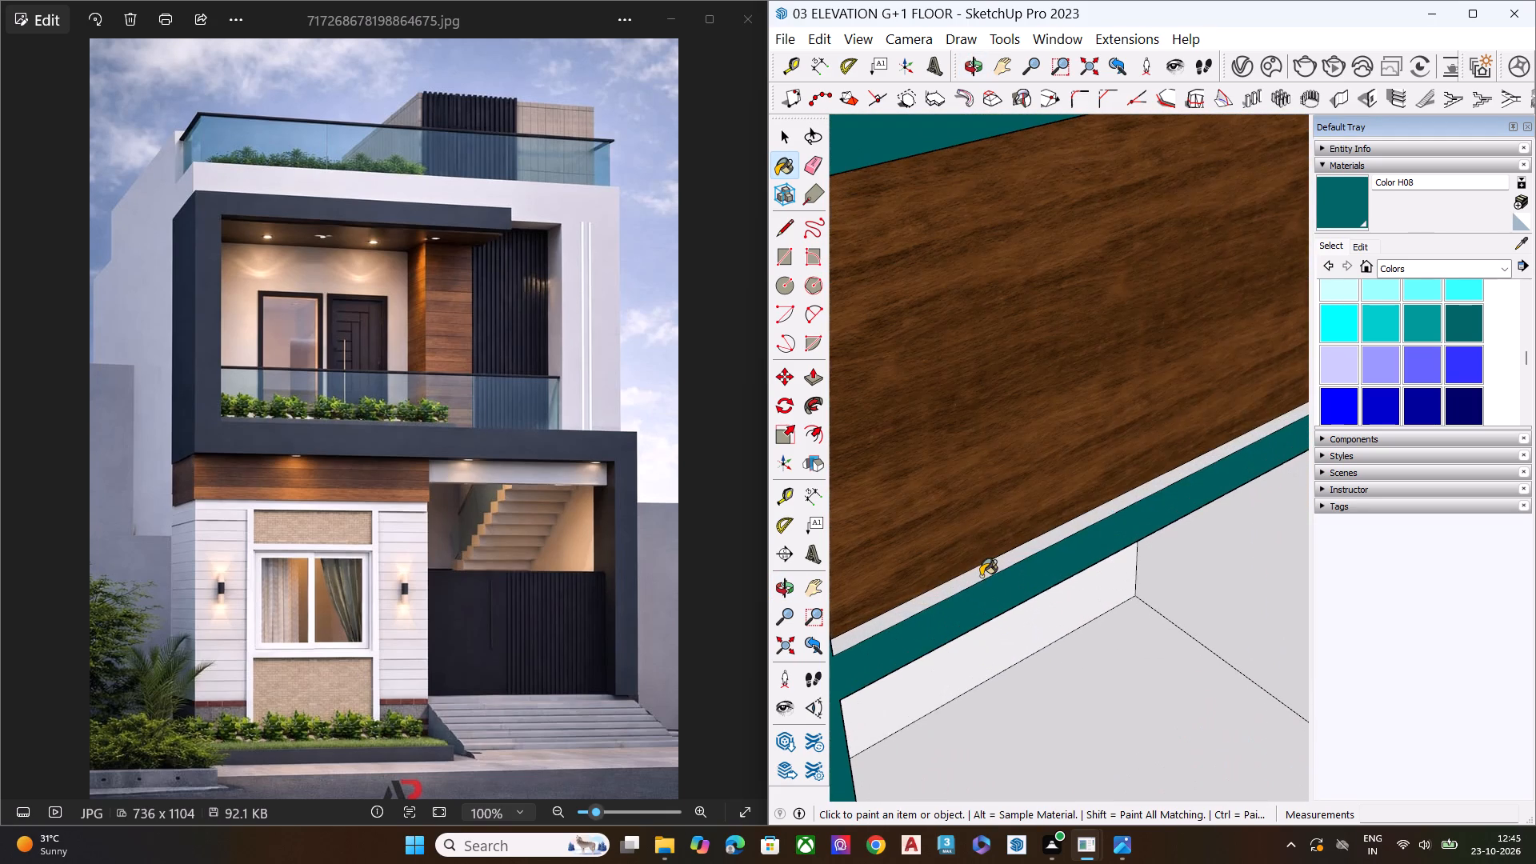
pyautogui.click(981, 576)
# Paint the frame's outer vertical edge facing the front wall, on the side-wall side, with Color H08.
pyautogui.scroll(-8, 1066, 557)
pyautogui.moveTo(1020, 576); pyautogui.dragTo(1106, 344, button='middle')
pyautogui.scroll(4, 1108, 328)
pyautogui.scroll(-1, 1022, 310)
pyautogui.scroll(4, 1022, 310)
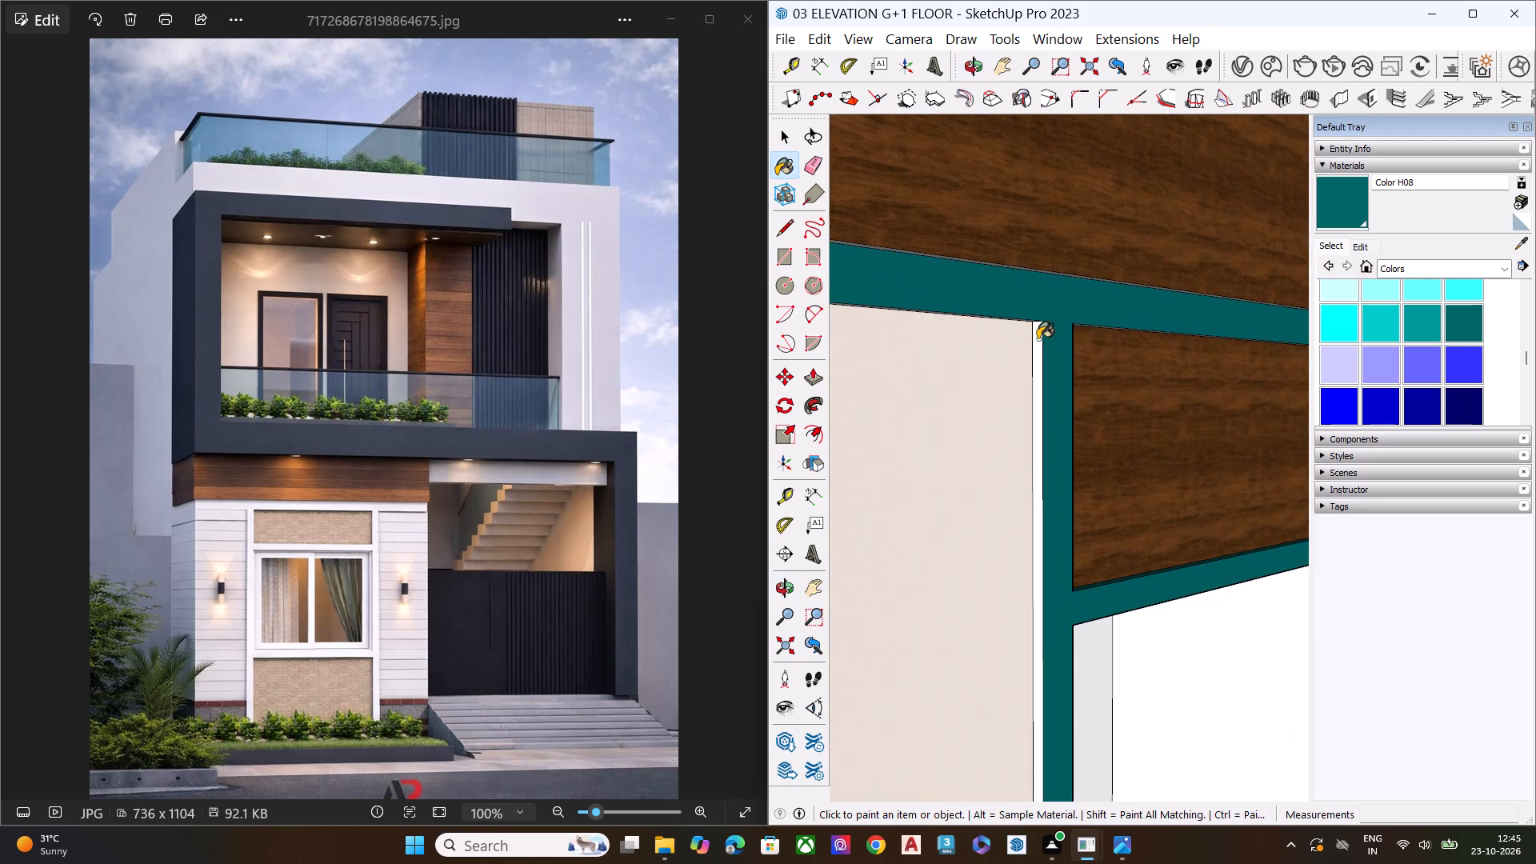
pyautogui.click(1038, 339)
# Paint the upper band's underside above the upper wood panel with Color H08.
pyautogui.scroll(3, 1070, 353)
pyautogui.scroll(-10, 1071, 354)
pyautogui.scroll(1, 1095, 406)
pyautogui.scroll(-1, 1095, 406)
pyautogui.scroll(1, 1095, 406)
pyautogui.scroll(-3, 1100, 414)
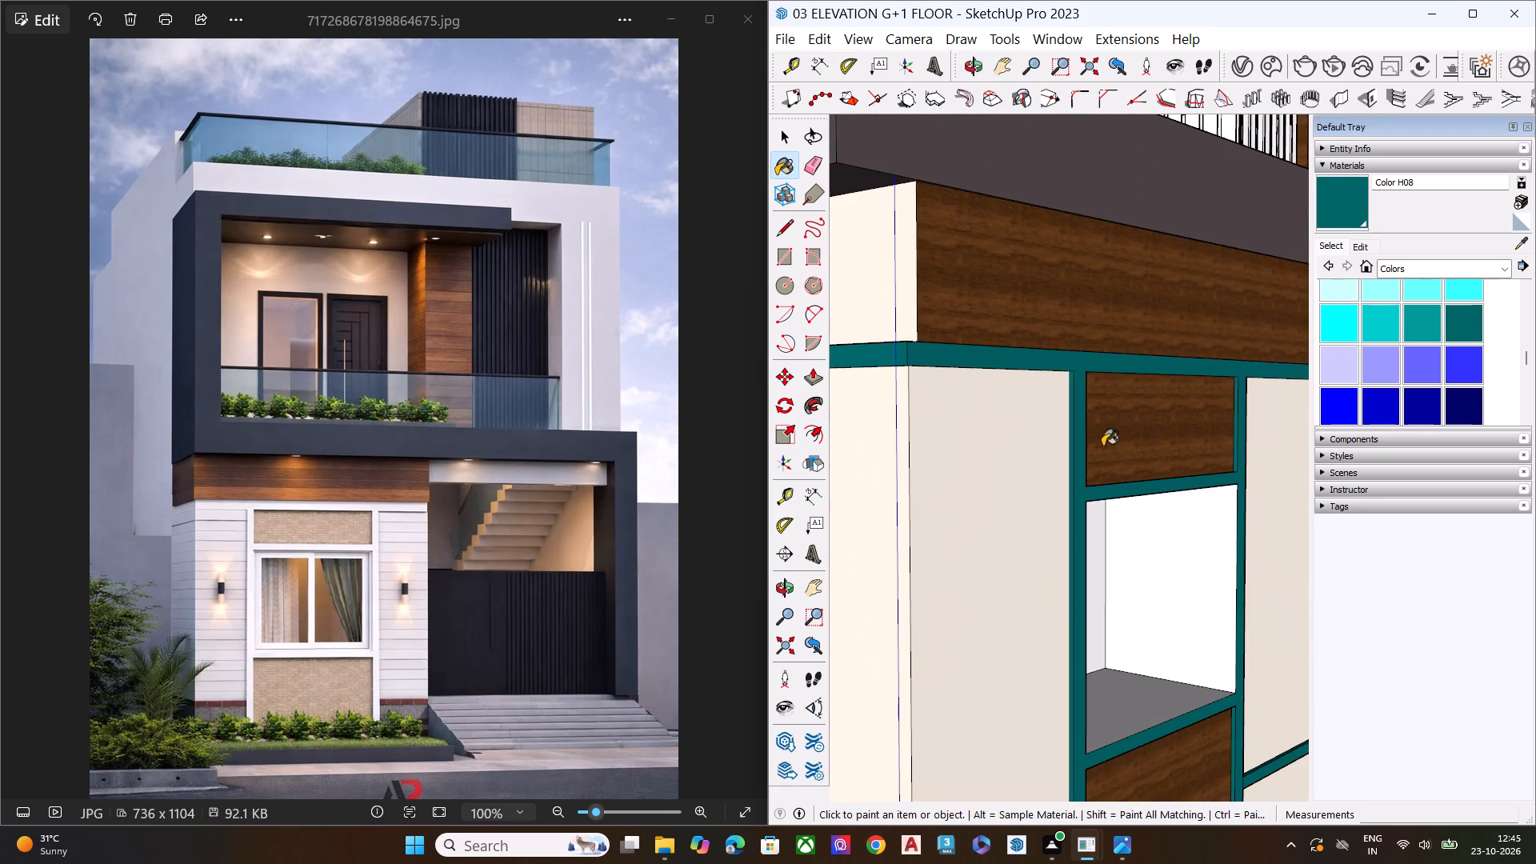
pyautogui.scroll(-9, 1094, 434)
pyautogui.moveTo(1114, 490); pyautogui.dragTo(653, 522, button='middle')
pyautogui.moveTo(946, 490); pyautogui.dragTo(874, 204, button='middle')
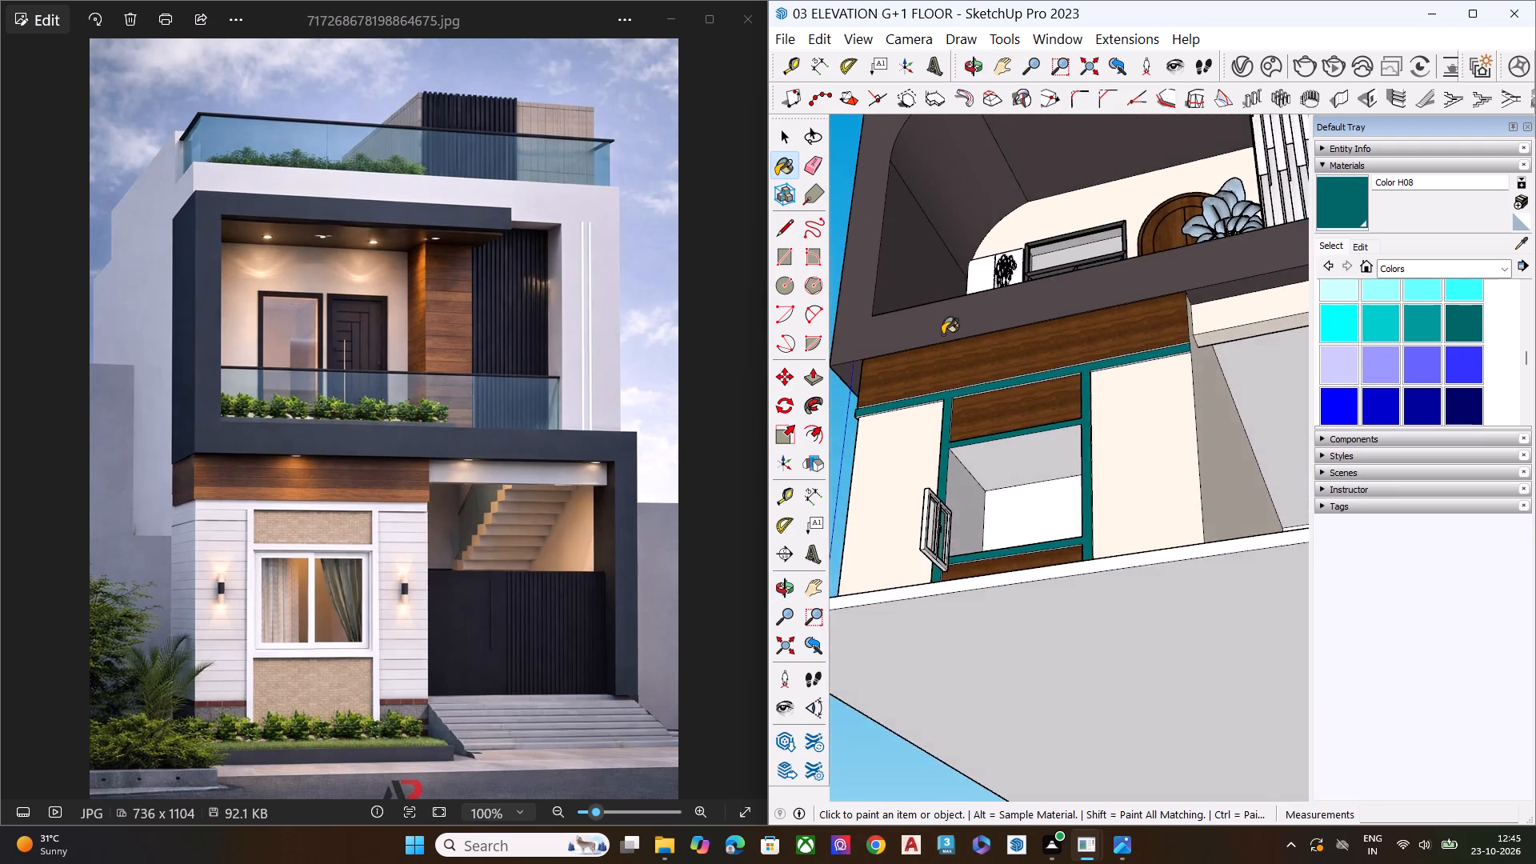
pyautogui.scroll(10, 991, 425)
pyautogui.scroll(15, 1108, 326)
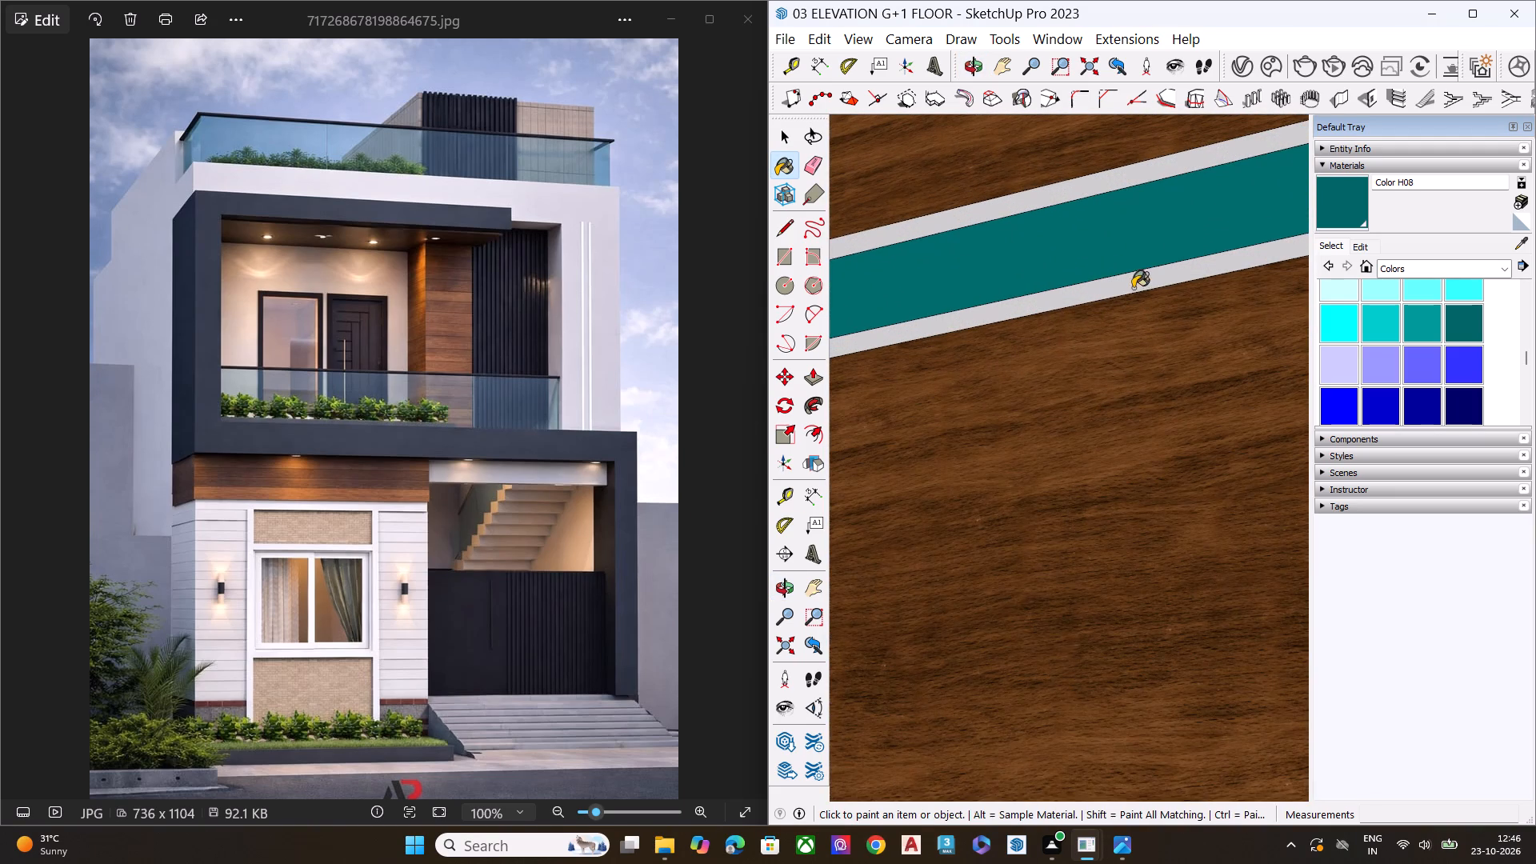
pyautogui.click(1135, 285)
# On the staircase side, paint the upper band's underside over the front wall and the frame's adjoining outer vertical edge with Color H08.
pyautogui.scroll(-2, 933, 337)
pyautogui.scroll(1, 932, 342)
pyautogui.scroll(-9, 930, 351)
pyautogui.scroll(3, 863, 396)
pyautogui.scroll(-3, 863, 396)
pyautogui.scroll(9, 1149, 339)
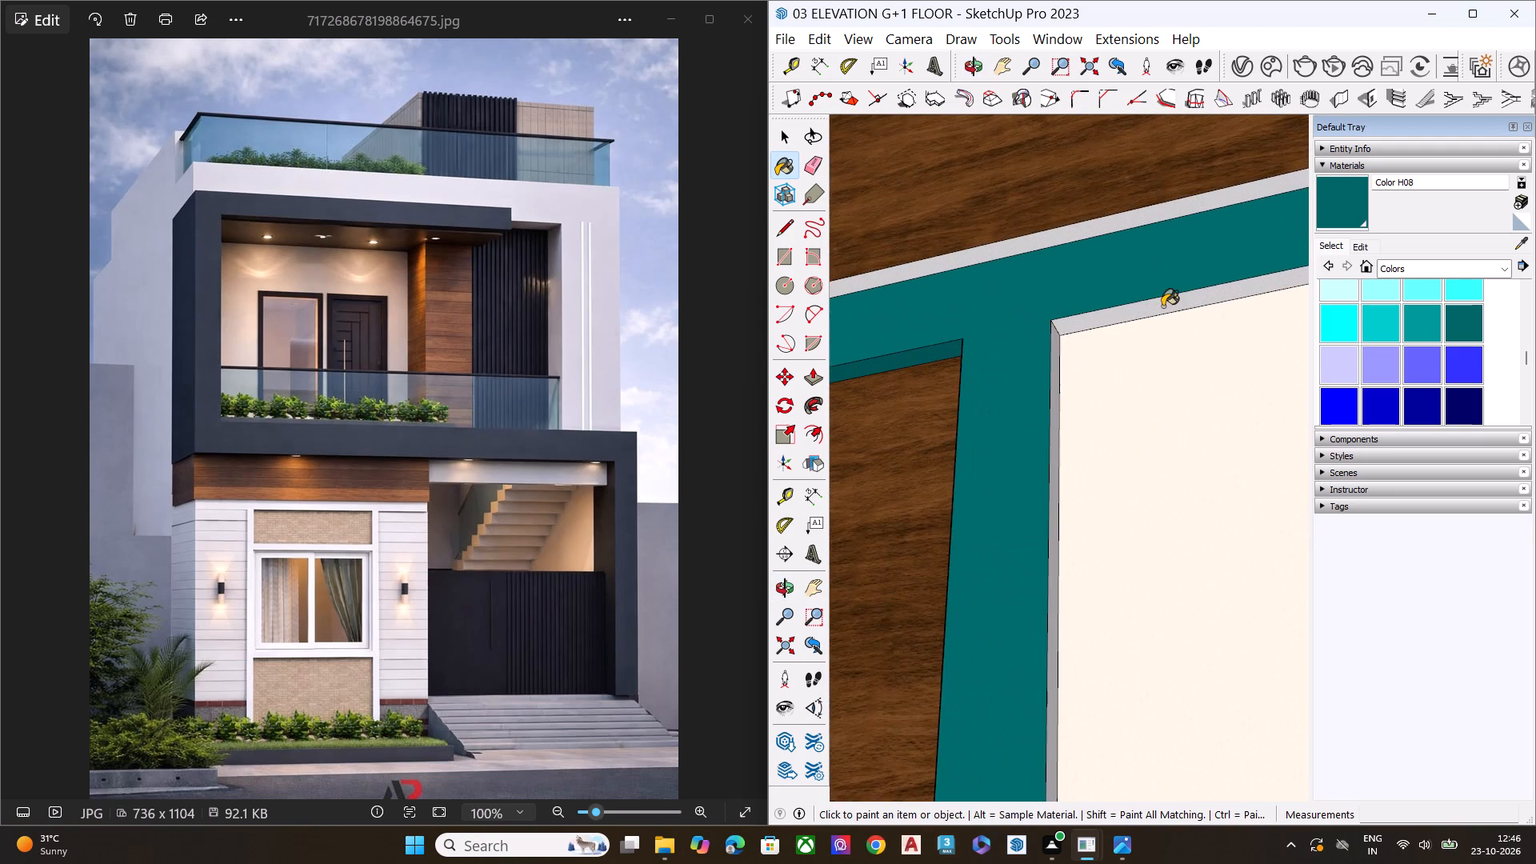
pyautogui.click(1162, 306)
pyautogui.scroll(-8, 1009, 328)
pyautogui.moveTo(1018, 376); pyautogui.dragTo(808, 394, button='middle')
pyautogui.scroll(6, 882, 385)
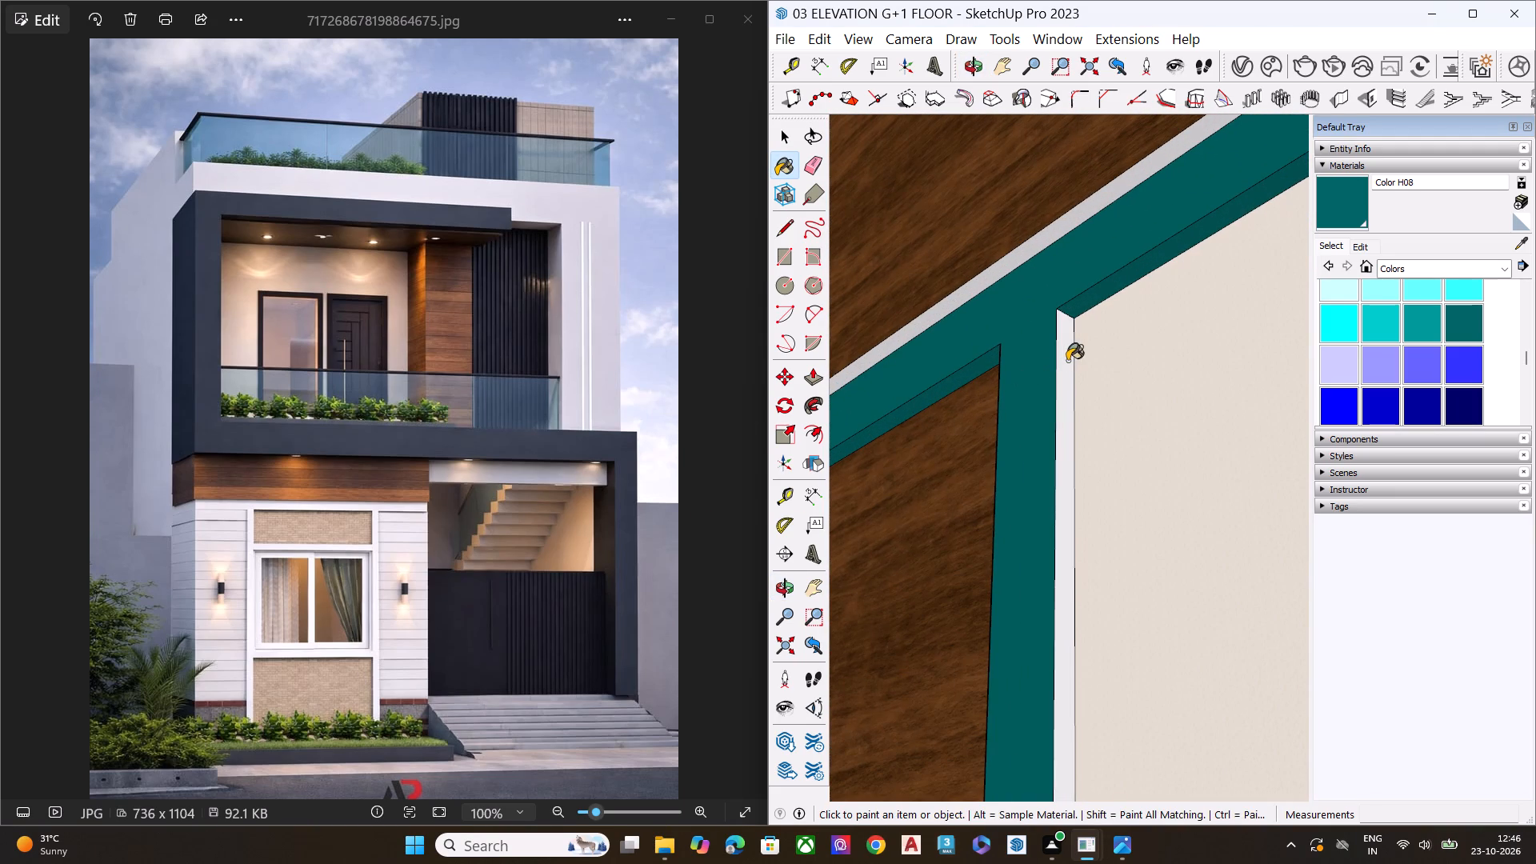
pyautogui.click(1067, 361)
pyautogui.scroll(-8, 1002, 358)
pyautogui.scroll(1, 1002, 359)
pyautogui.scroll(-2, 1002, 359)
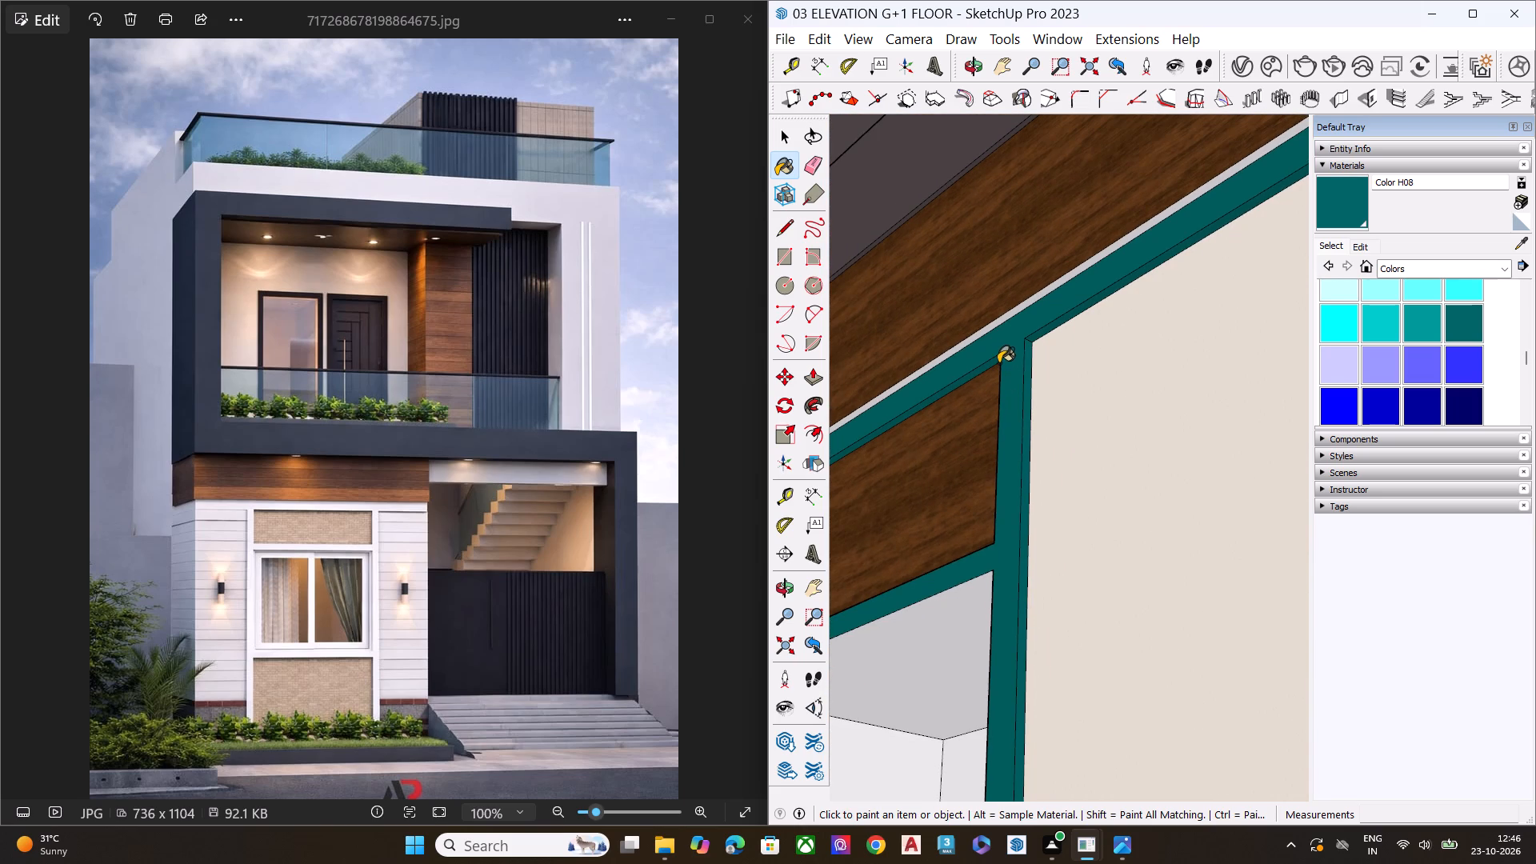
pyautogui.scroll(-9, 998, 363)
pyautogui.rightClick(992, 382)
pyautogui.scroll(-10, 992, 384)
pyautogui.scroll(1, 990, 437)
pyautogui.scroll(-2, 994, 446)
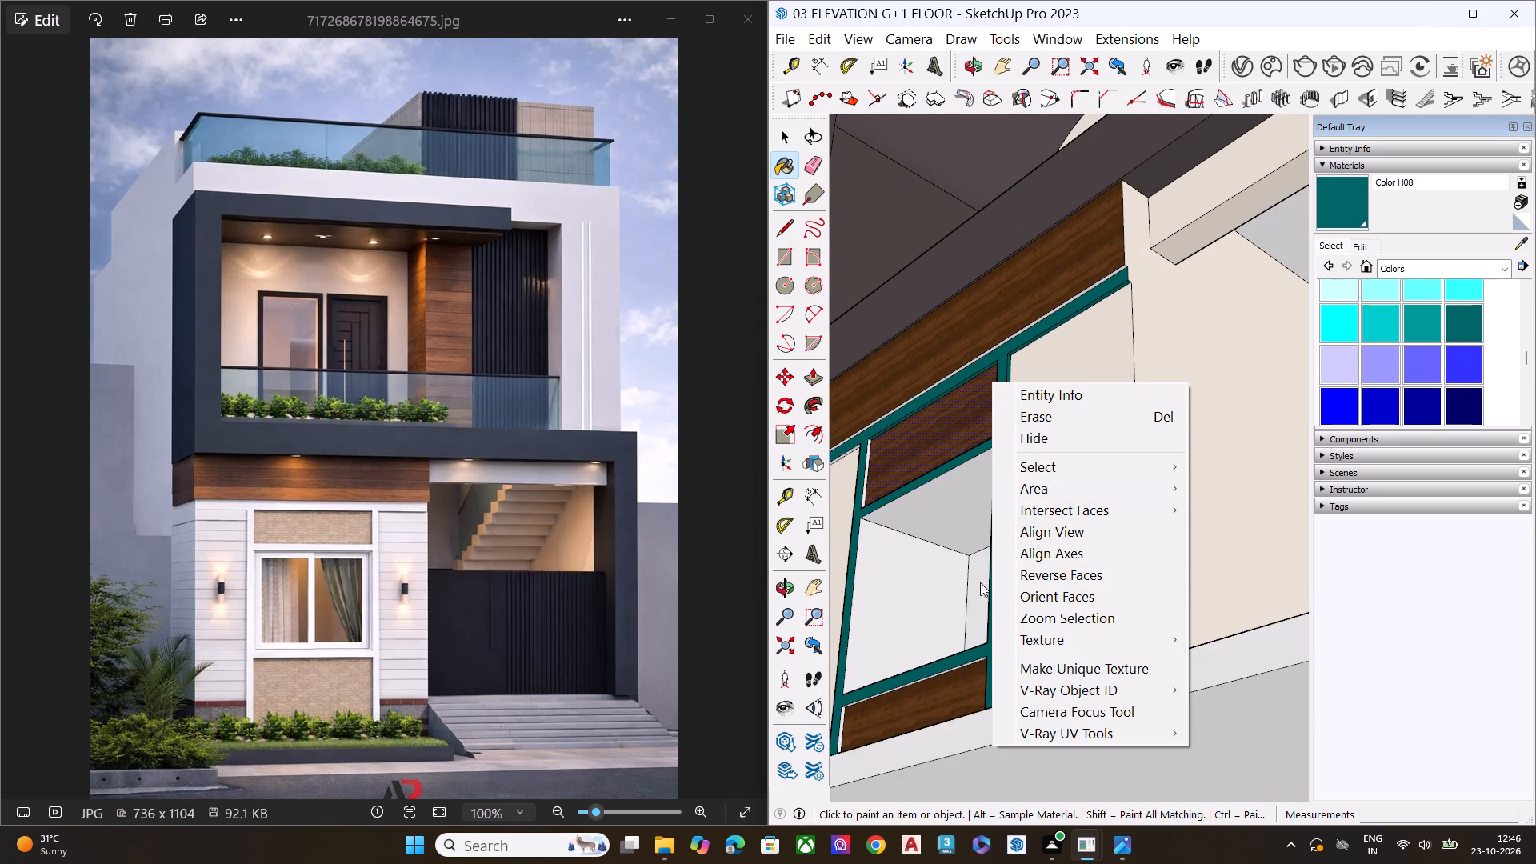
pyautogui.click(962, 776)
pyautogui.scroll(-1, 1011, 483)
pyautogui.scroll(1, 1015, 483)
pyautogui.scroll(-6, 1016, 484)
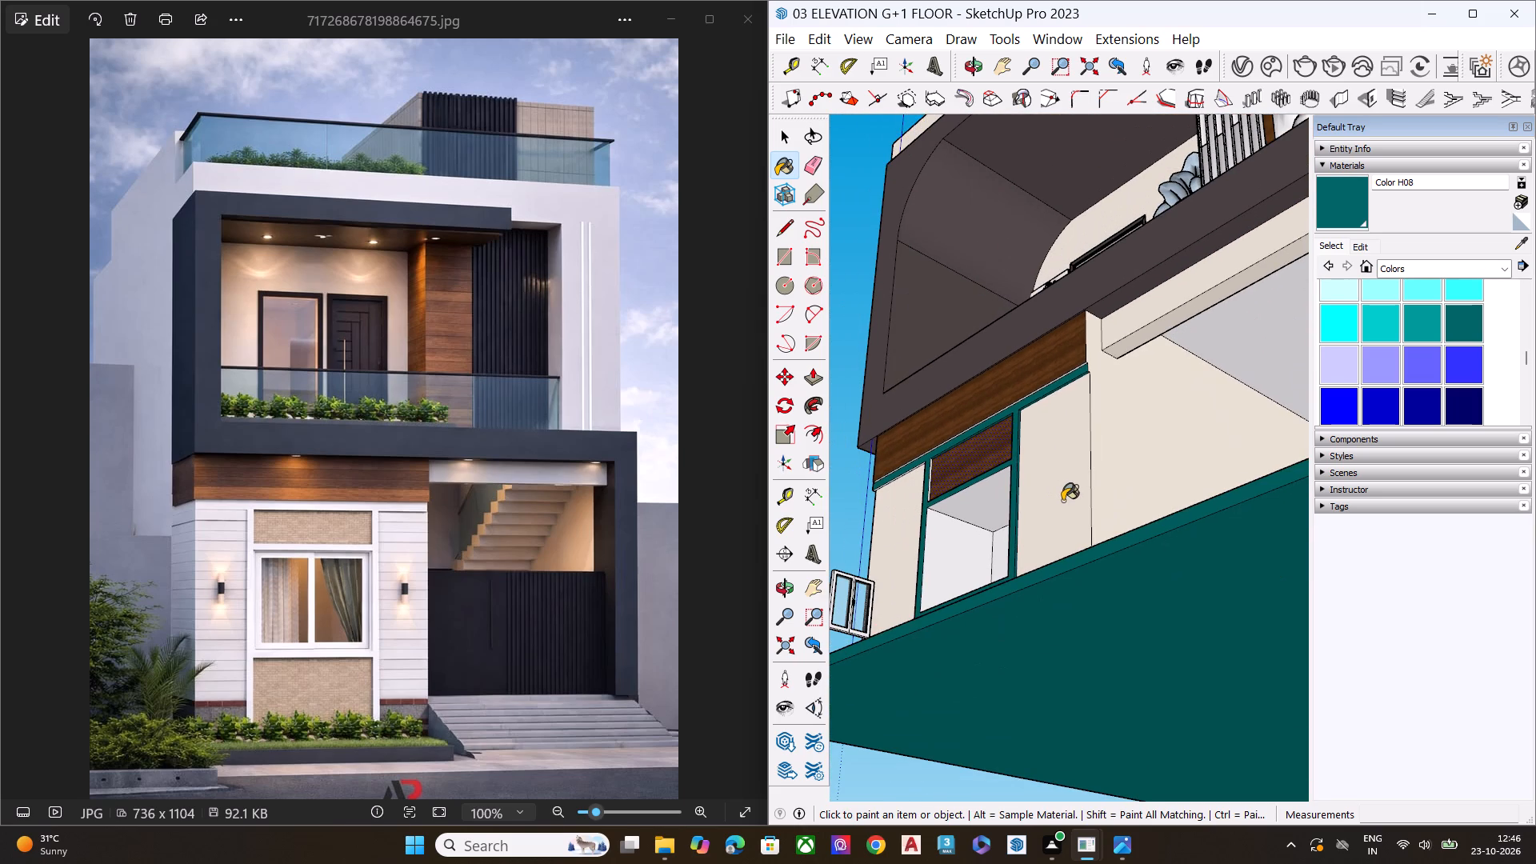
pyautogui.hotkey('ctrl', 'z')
# Paint the frame's vertical inner edge beside the upper wood panel, on the side-wall side, with Color H08.
pyautogui.moveTo(1002, 494); pyautogui.dragTo(1009, 548, button='middle')
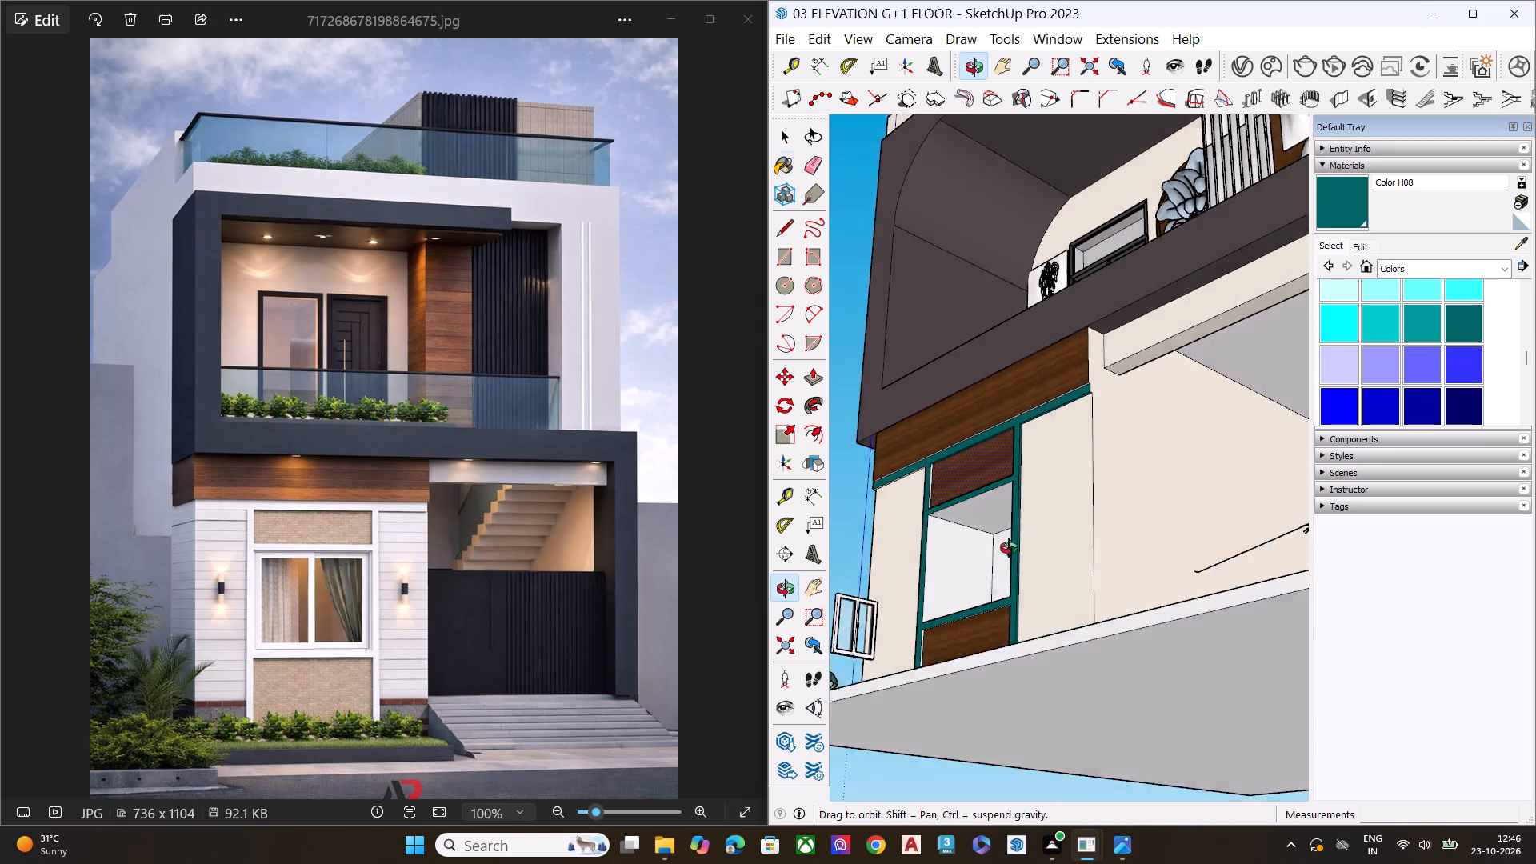
pyautogui.moveTo(1009, 548); pyautogui.dragTo(1009, 578, button='middle')
pyautogui.scroll(11, 998, 570)
pyautogui.scroll(3, 943, 422)
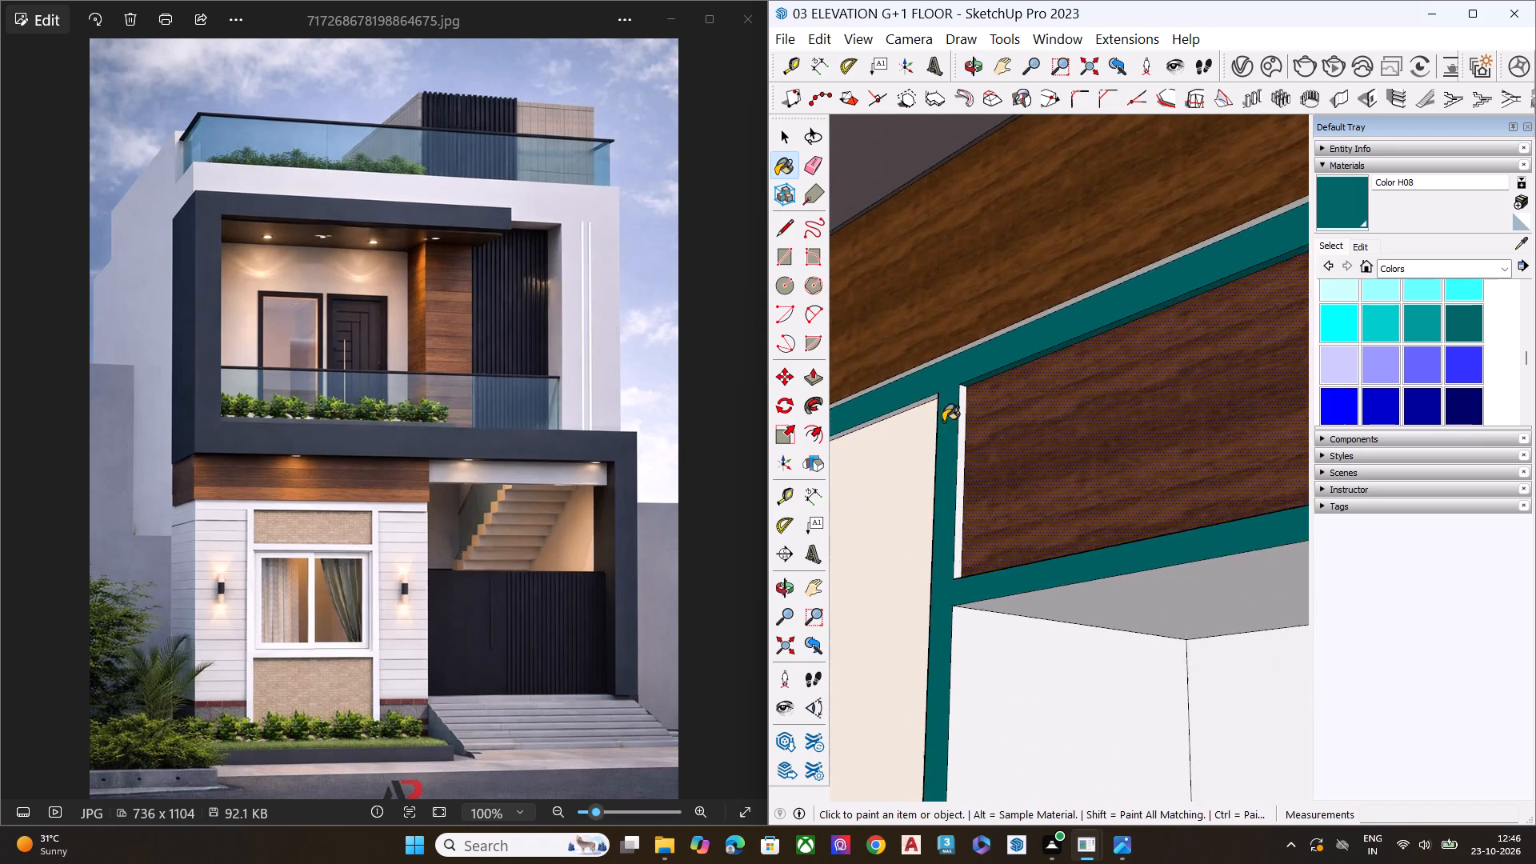
pyautogui.scroll(7, 943, 422)
pyautogui.scroll(-2, 950, 438)
pyautogui.scroll(5, 950, 438)
pyautogui.click(996, 403)
# Paint the side-wall-side inner edge next to the lower wood panel and the underside of the rail above that panel with Color H08.
pyautogui.scroll(-3, 978, 416)
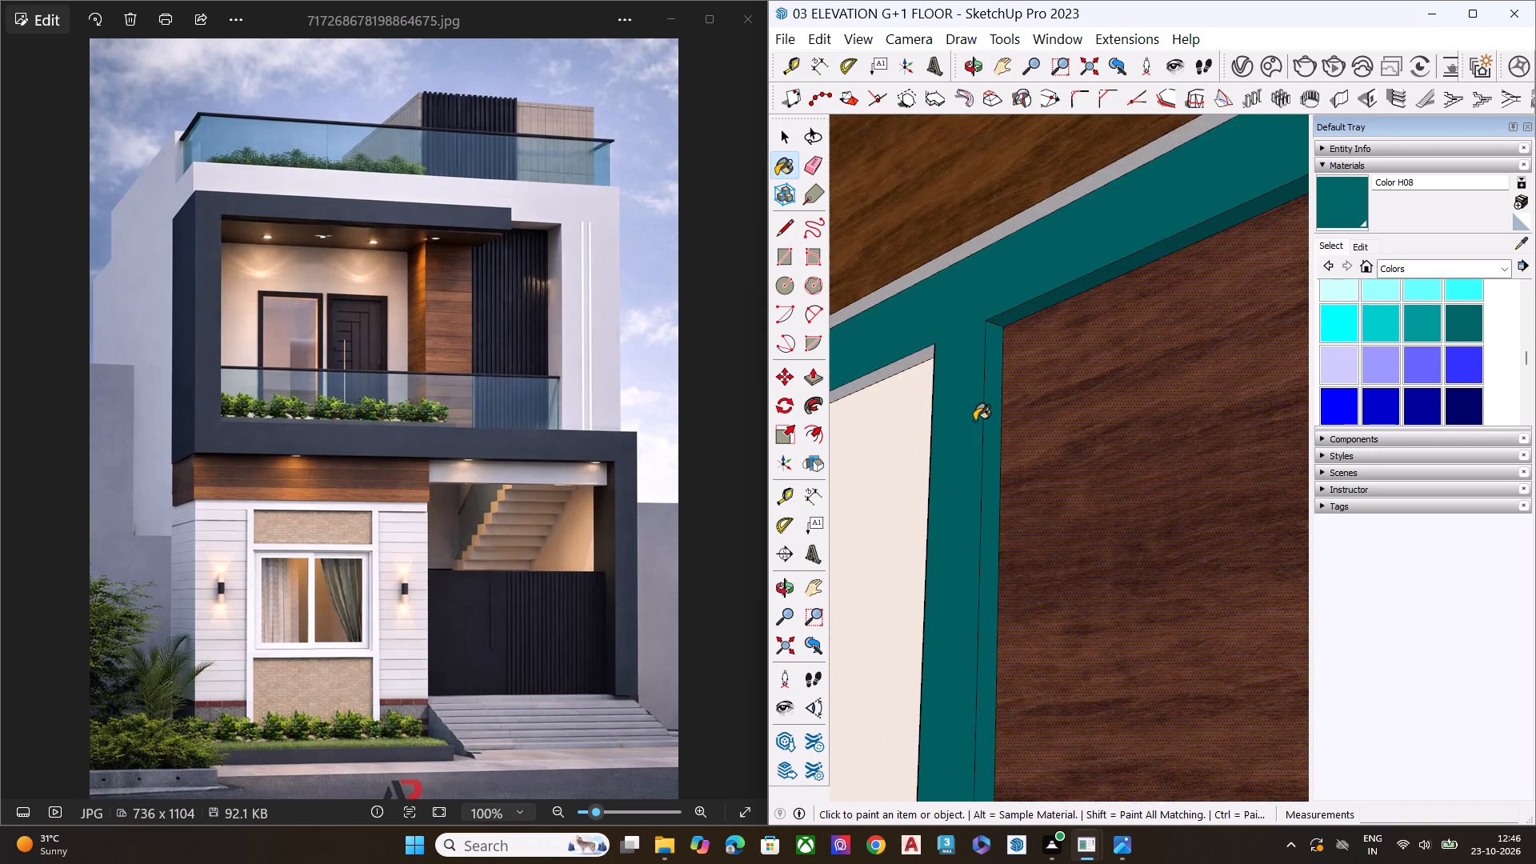
pyautogui.scroll(-8, 974, 421)
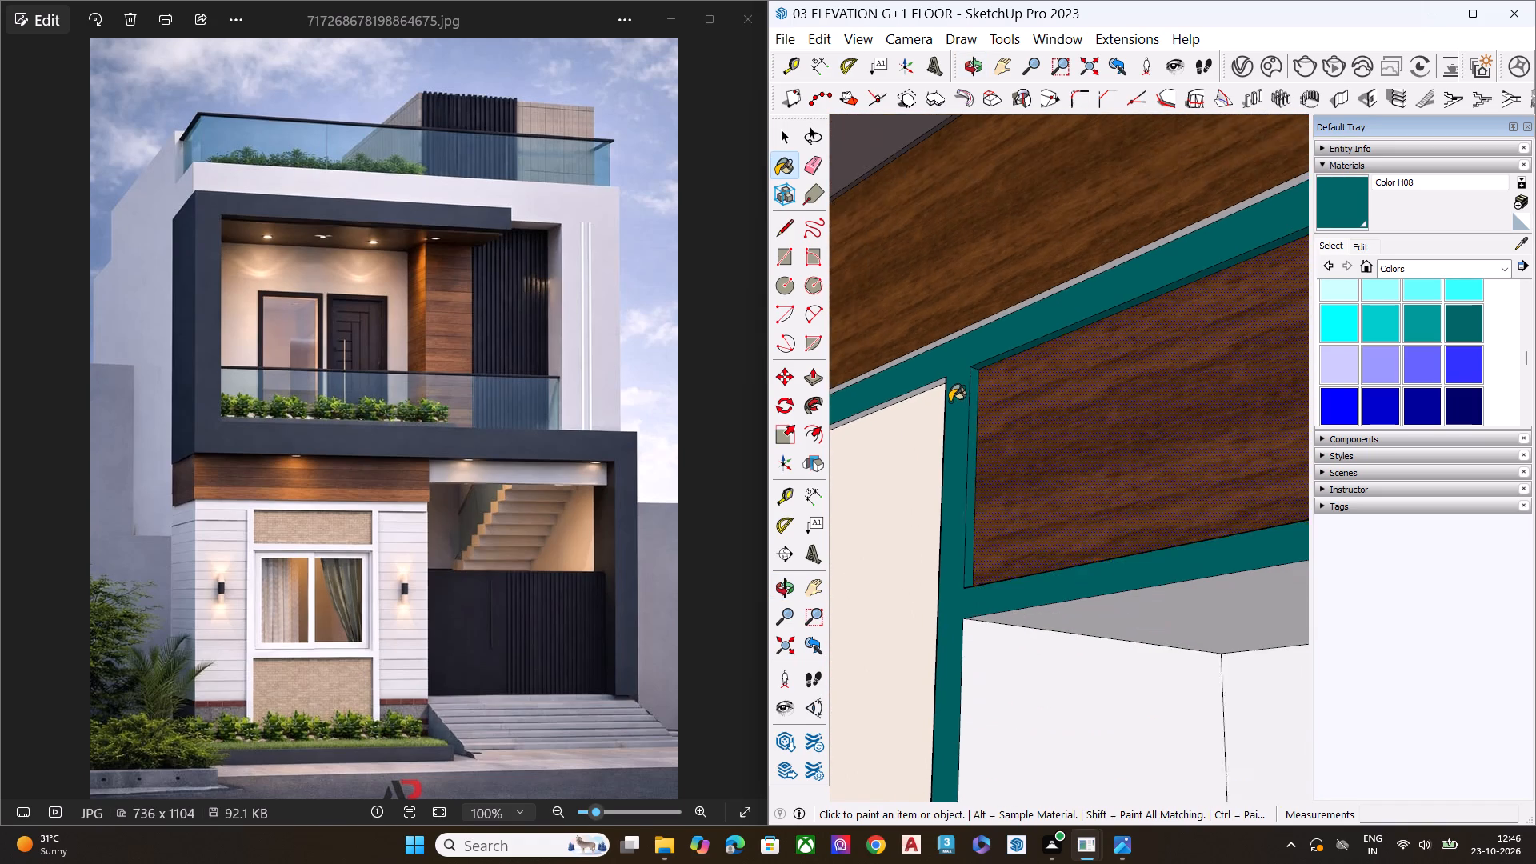
pyautogui.scroll(-9, 950, 402)
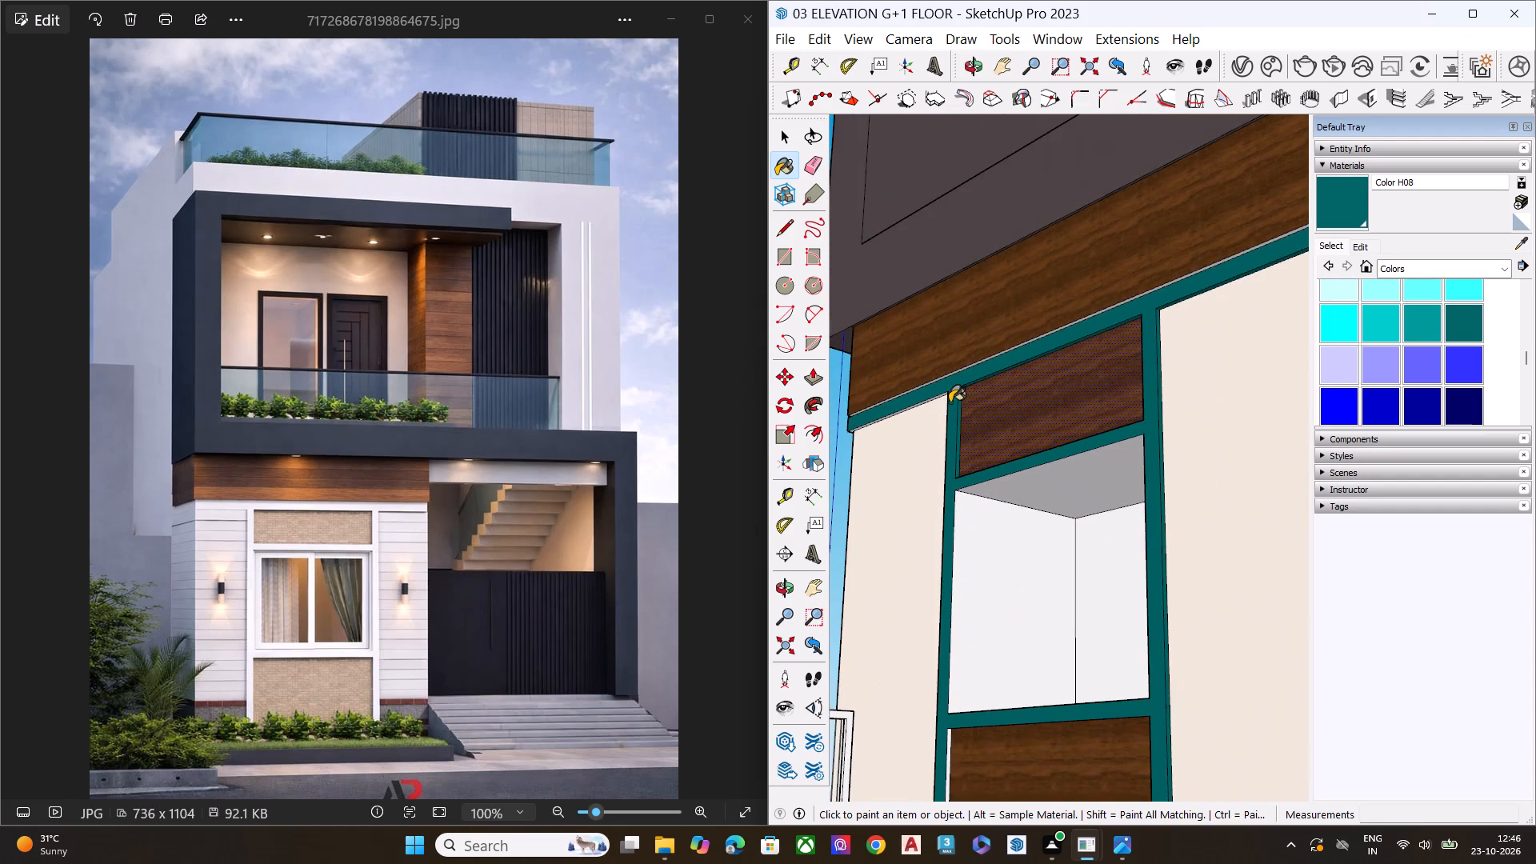
pyautogui.scroll(-8, 950, 402)
pyautogui.scroll(10, 967, 566)
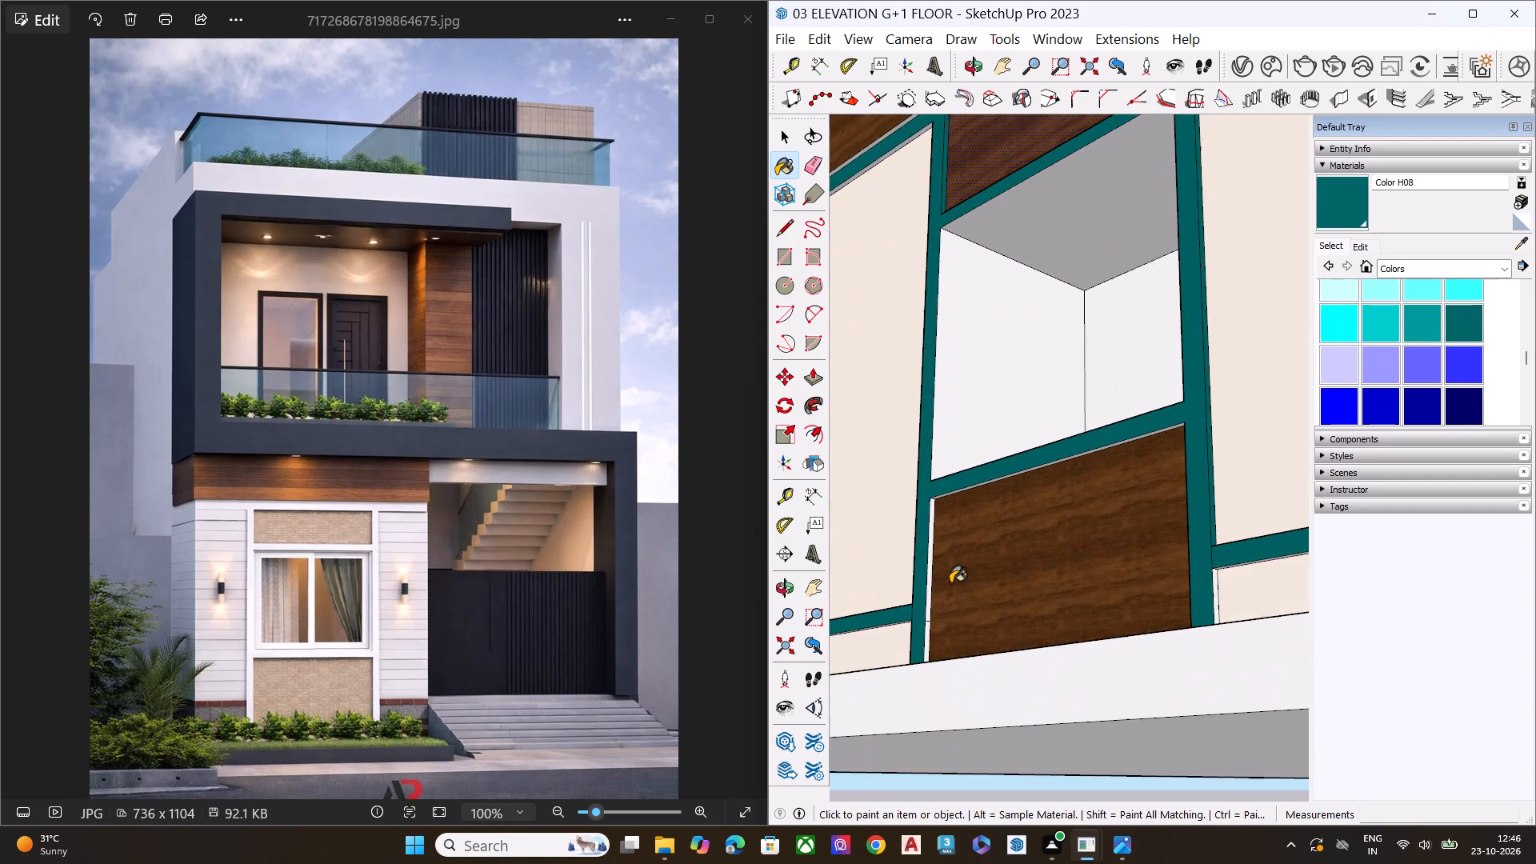
pyautogui.scroll(16, 949, 540)
pyautogui.click(915, 495)
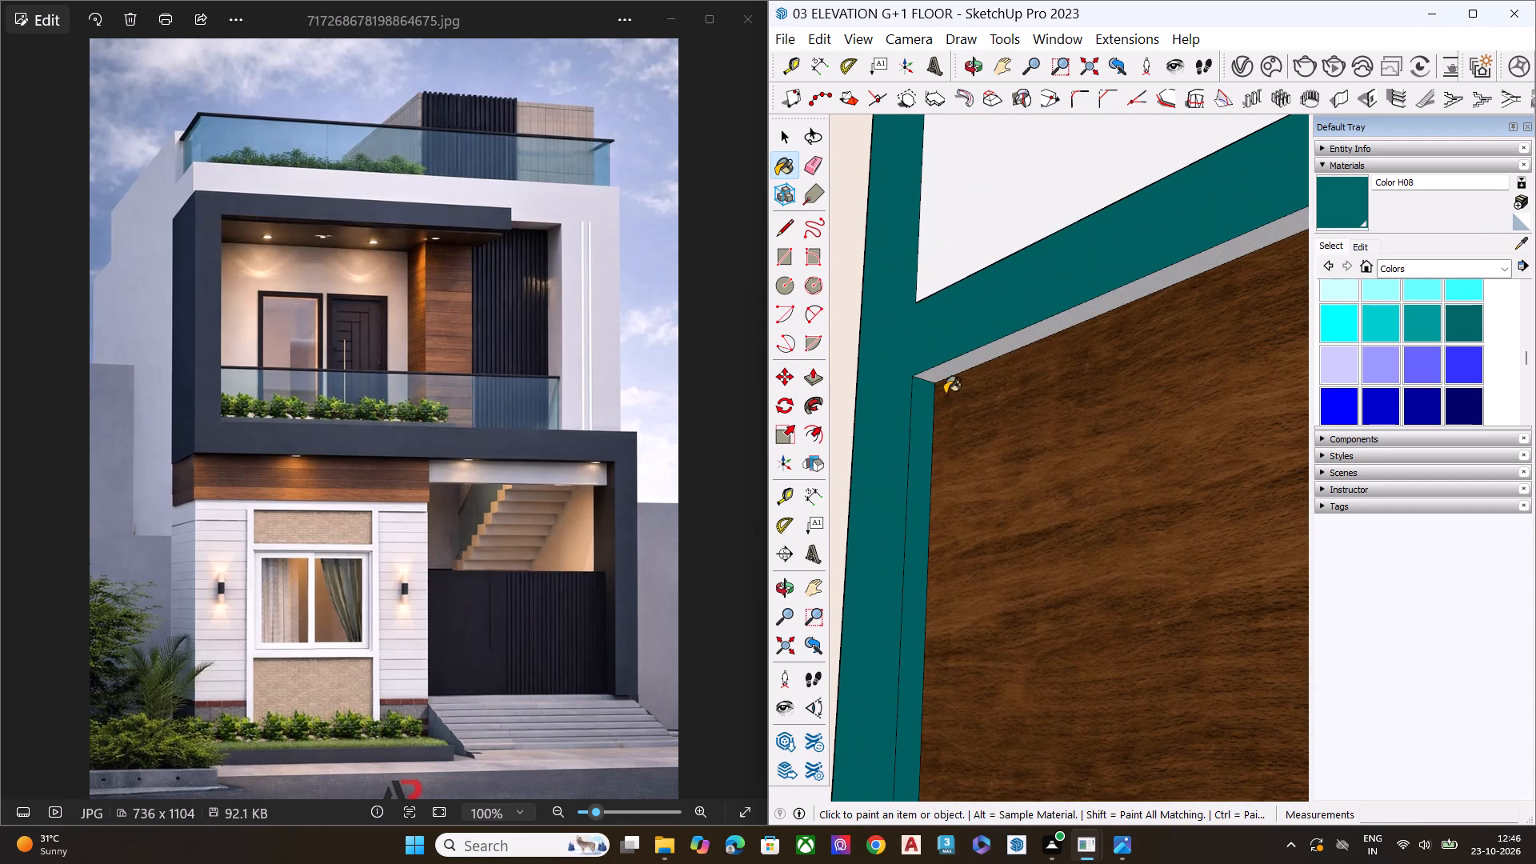
pyautogui.click(959, 366)
# Paint the remaining lower part of the frame's inner edge beside the lower wood panel with Color H08.
pyautogui.scroll(-10, 865, 380)
pyautogui.scroll(1, 880, 394)
pyautogui.scroll(-4, 882, 394)
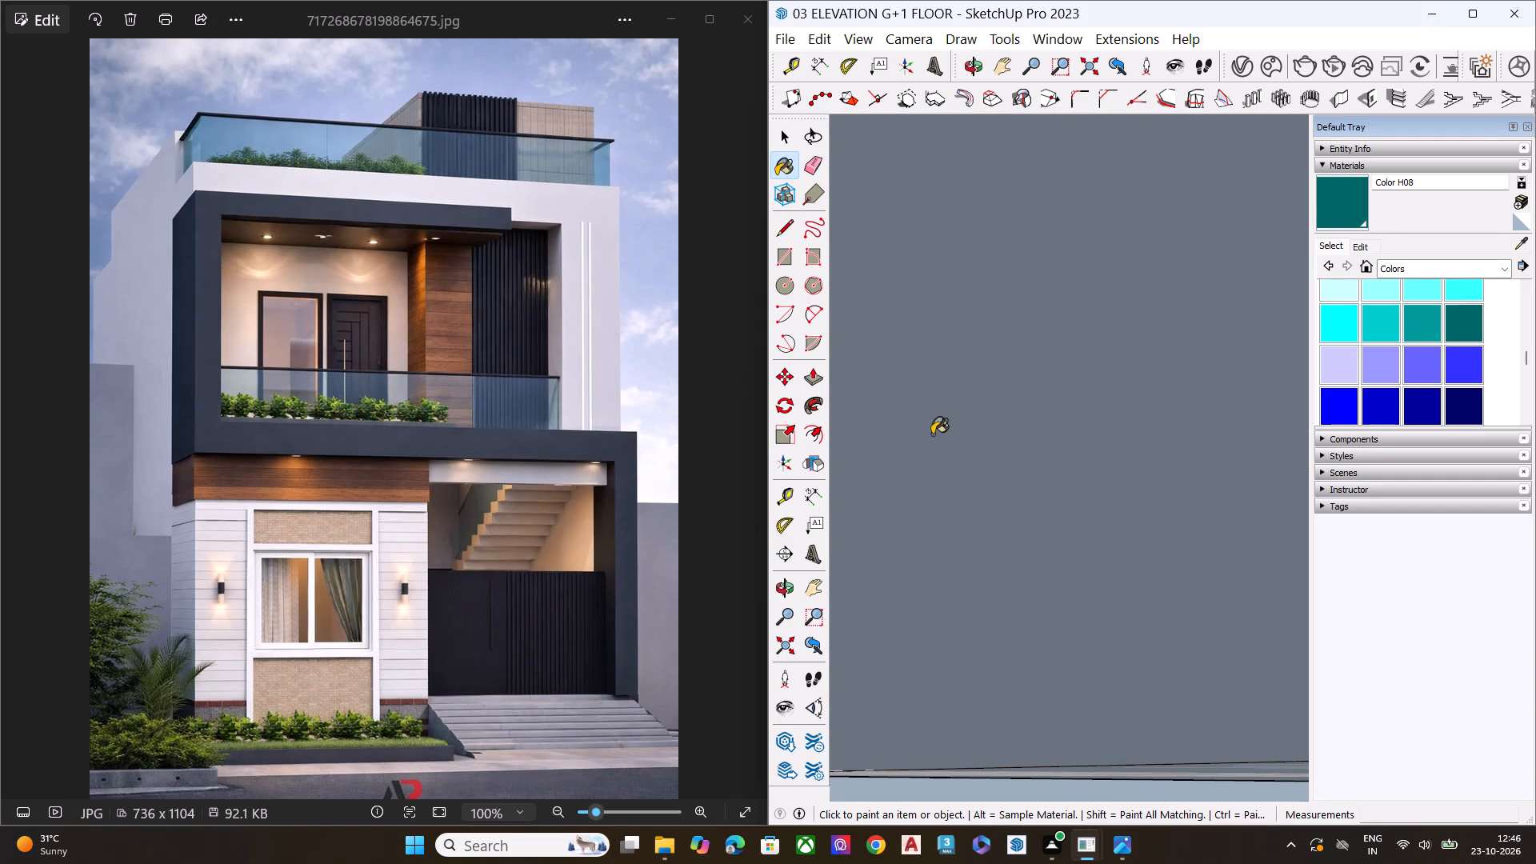
pyautogui.click(778, 638)
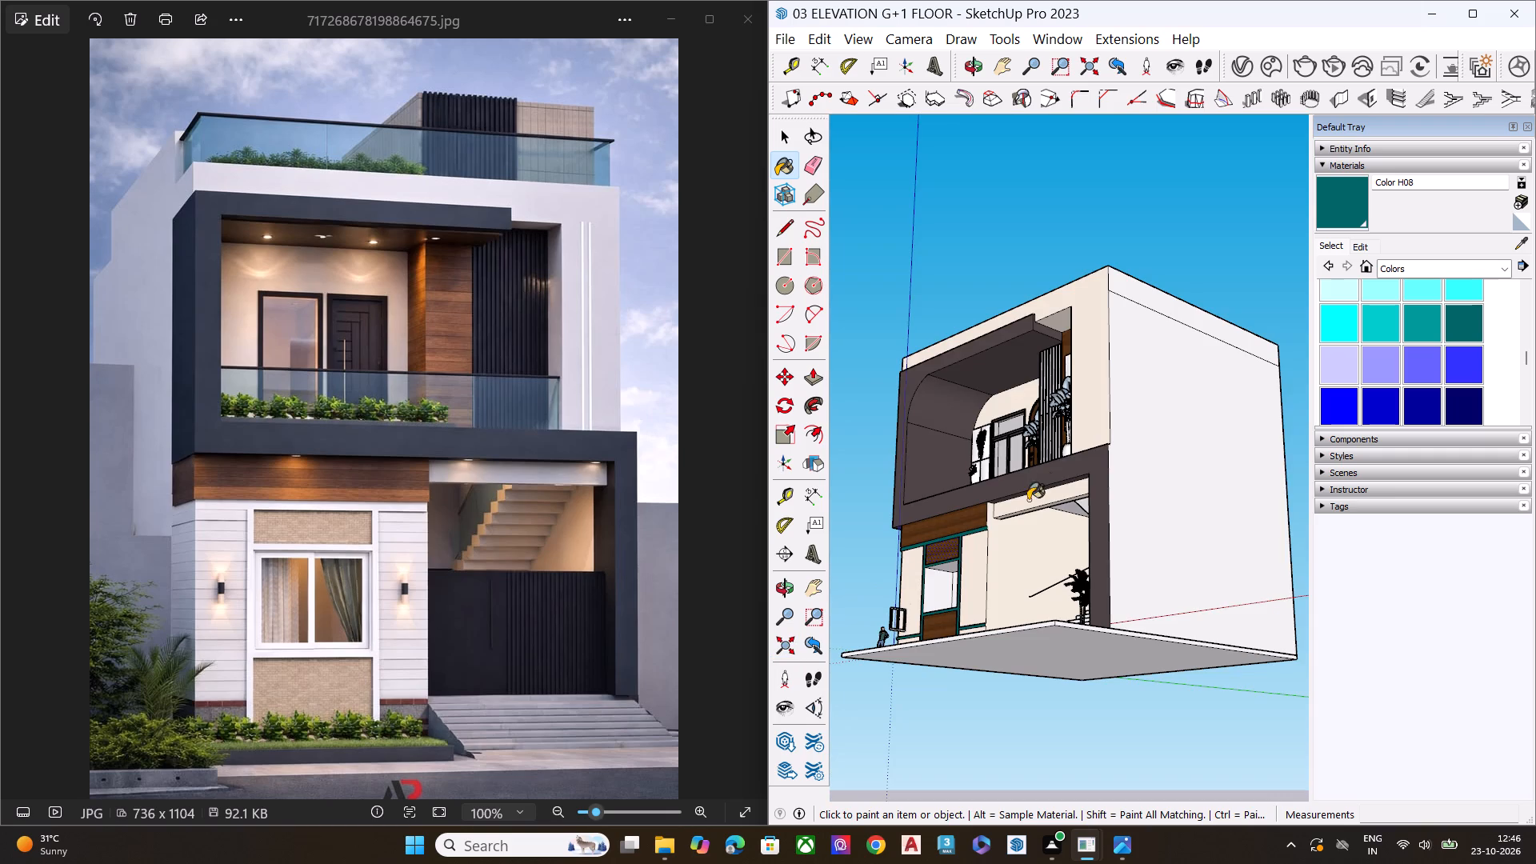
pyautogui.scroll(-5, 950, 551)
pyautogui.moveTo(930, 598); pyautogui.dragTo(961, 711, button='middle')
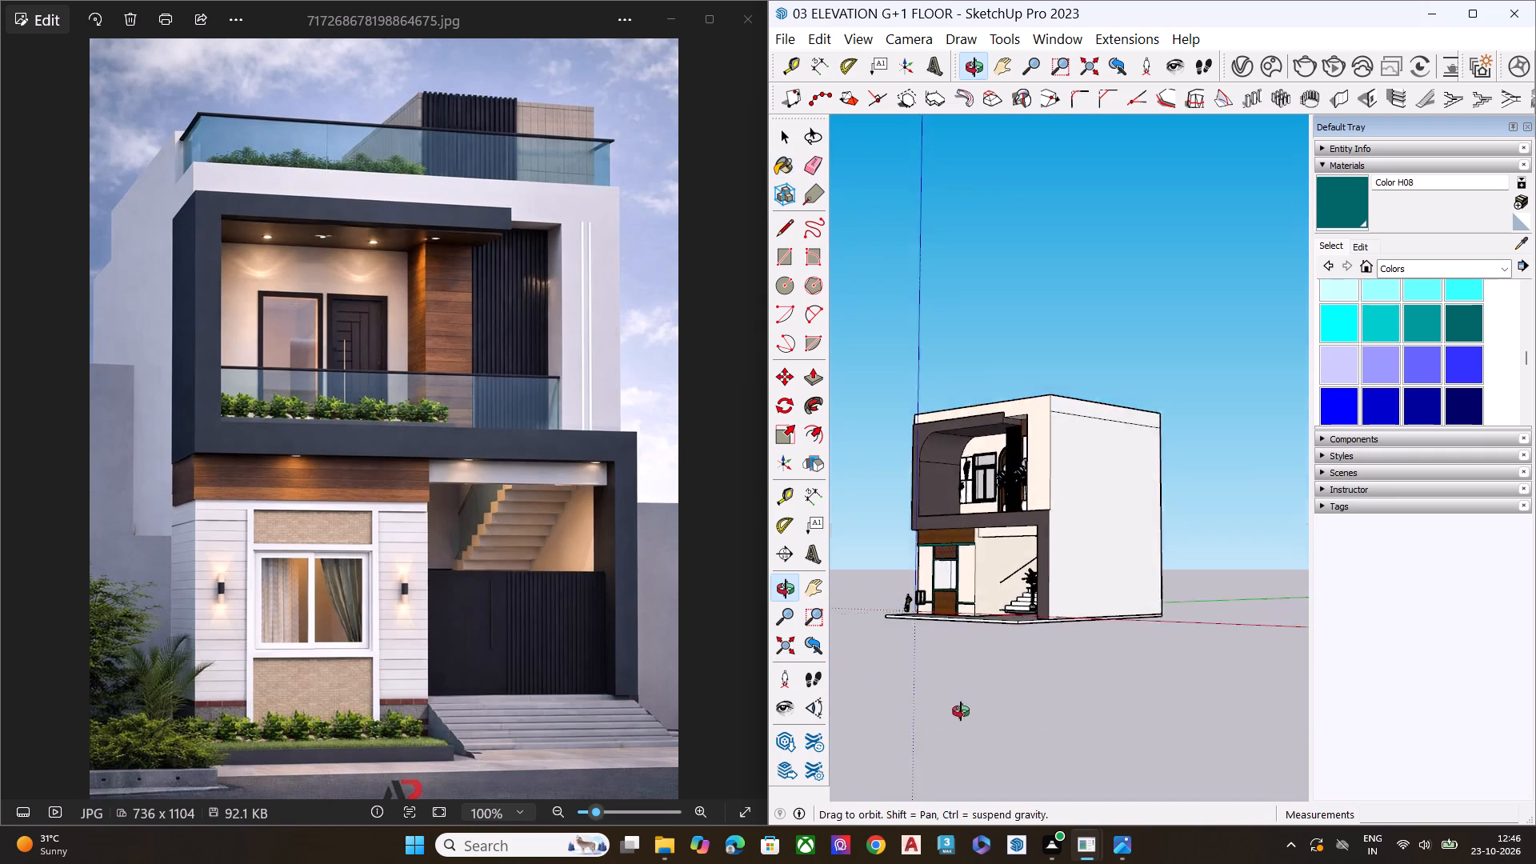
pyautogui.moveTo(961, 711); pyautogui.dragTo(965, 737, button='middle')
pyautogui.scroll(9, 945, 628)
pyautogui.scroll(-1, 952, 579)
pyautogui.scroll(10, 956, 578)
pyautogui.scroll(-1, 970, 602)
pyautogui.scroll(3, 970, 602)
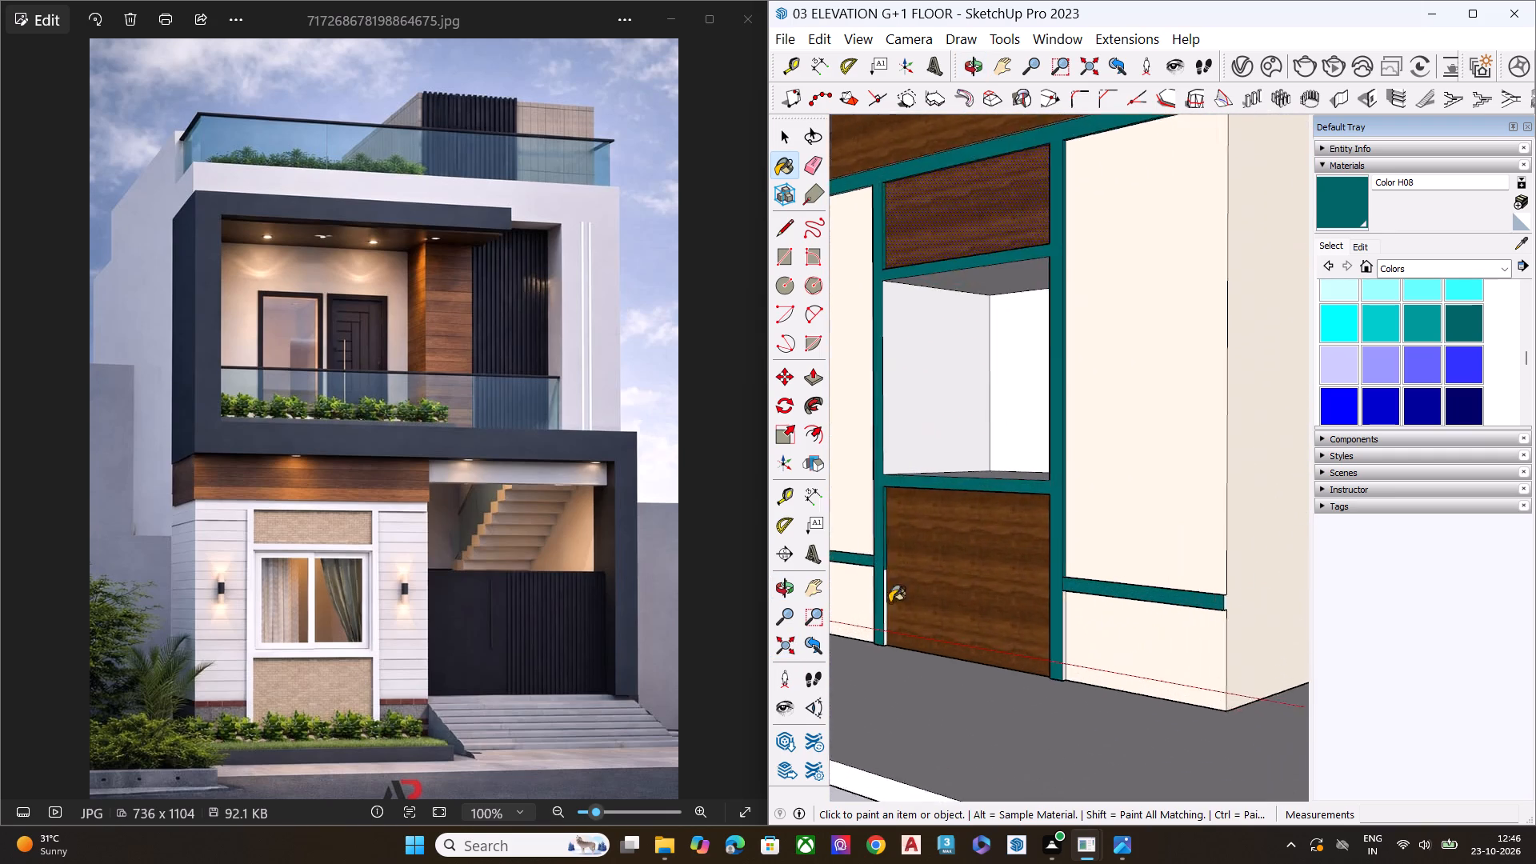
pyautogui.scroll(6, 890, 602)
pyautogui.scroll(-1, 910, 554)
pyautogui.scroll(8, 913, 553)
pyautogui.click(906, 578)
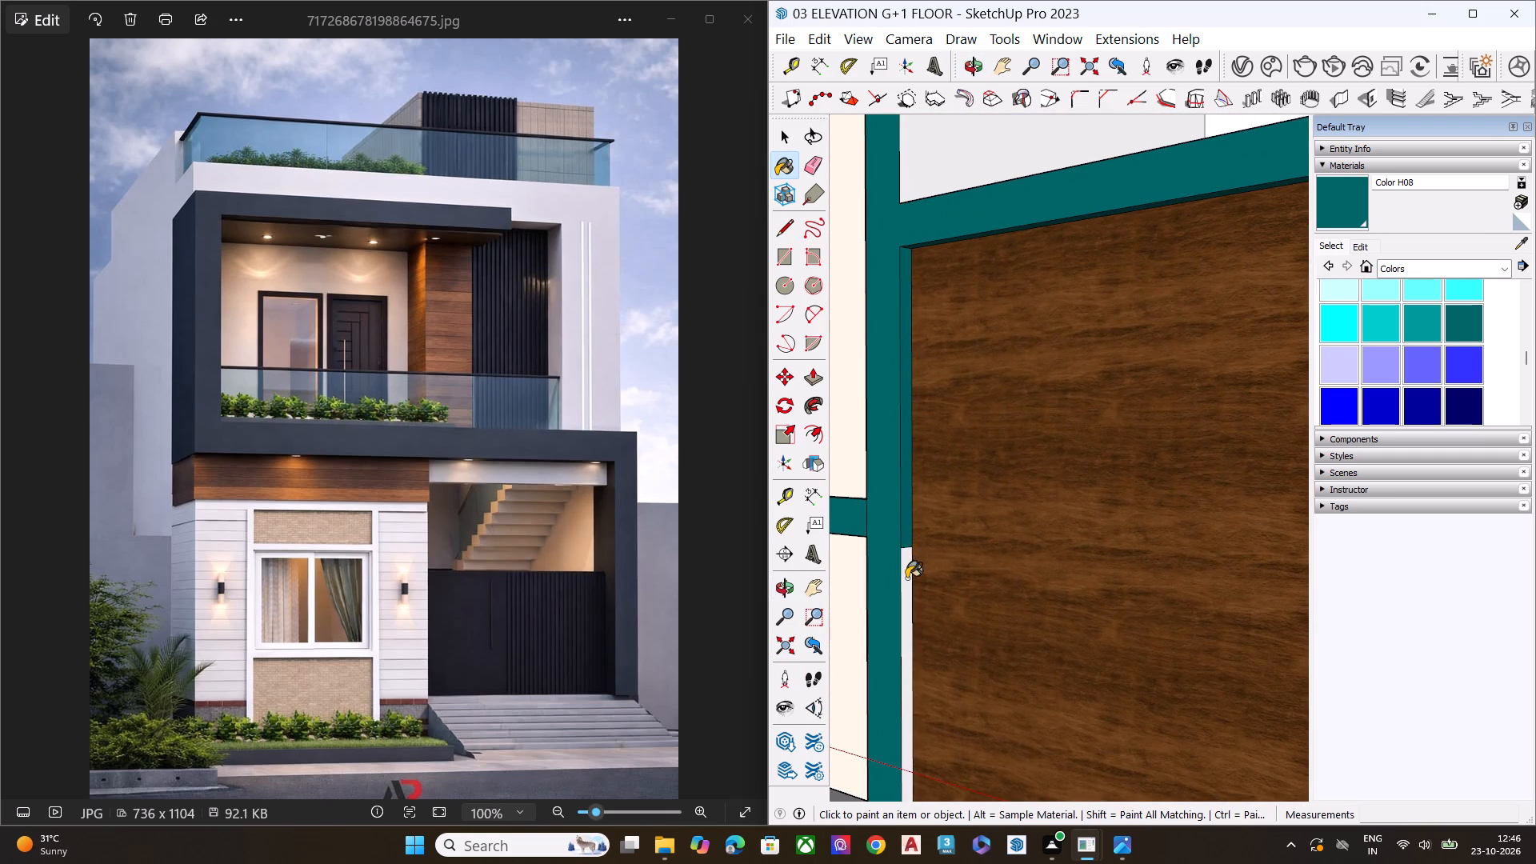
# Erase the dividing line across the frame's inner edge beside the lower wood panel.
pyautogui.scroll(-8, 876, 510)
pyautogui.scroll(9, 895, 538)
pyautogui.scroll(-2, 884, 544)
pyautogui.scroll(3, 884, 544)
pyautogui.press('e')
pyautogui.click(878, 503)
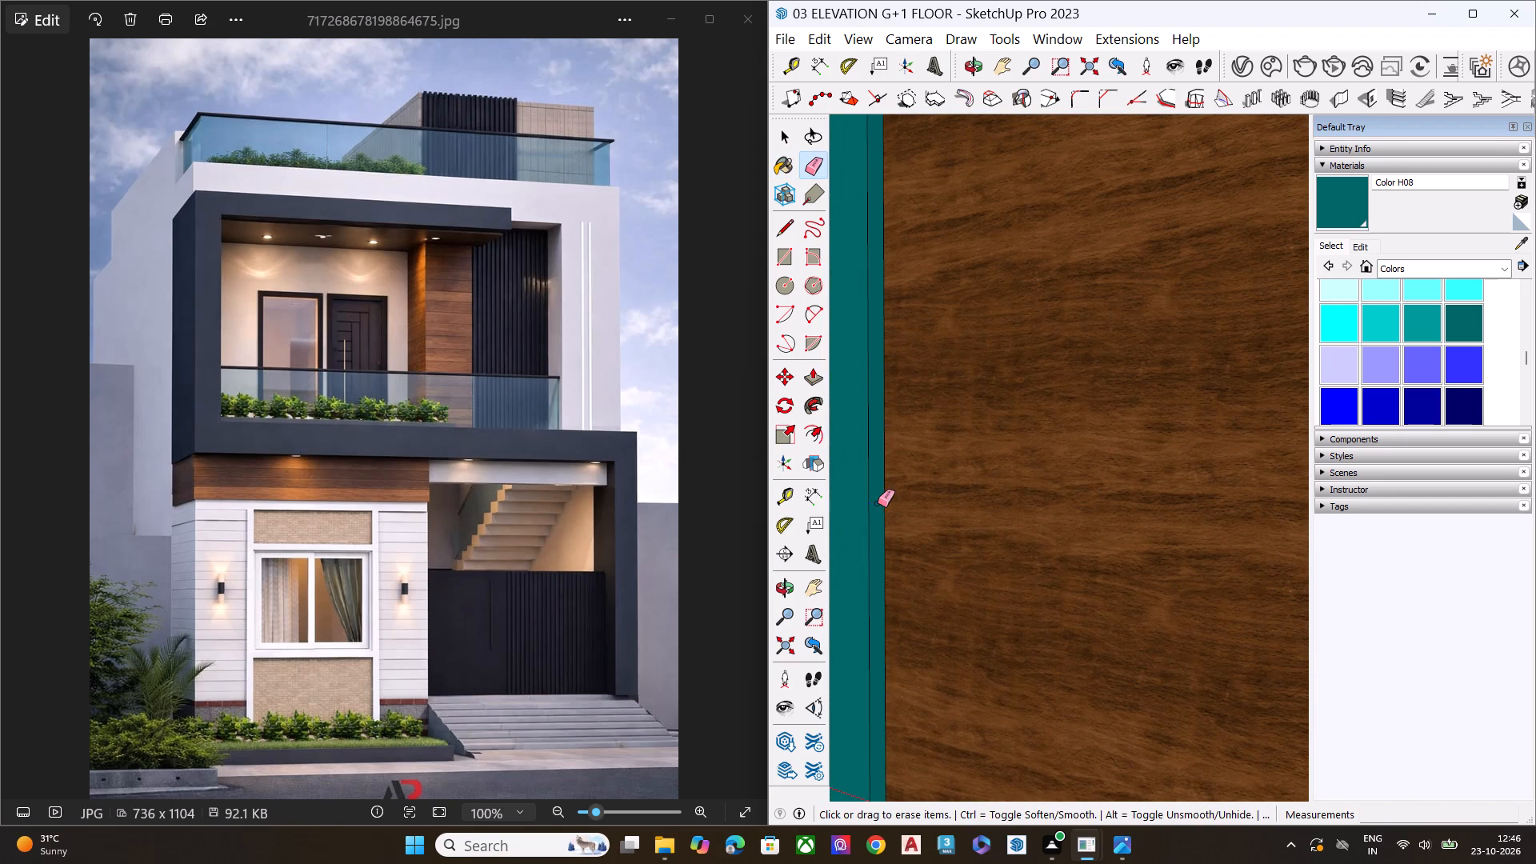
pyautogui.press('space')
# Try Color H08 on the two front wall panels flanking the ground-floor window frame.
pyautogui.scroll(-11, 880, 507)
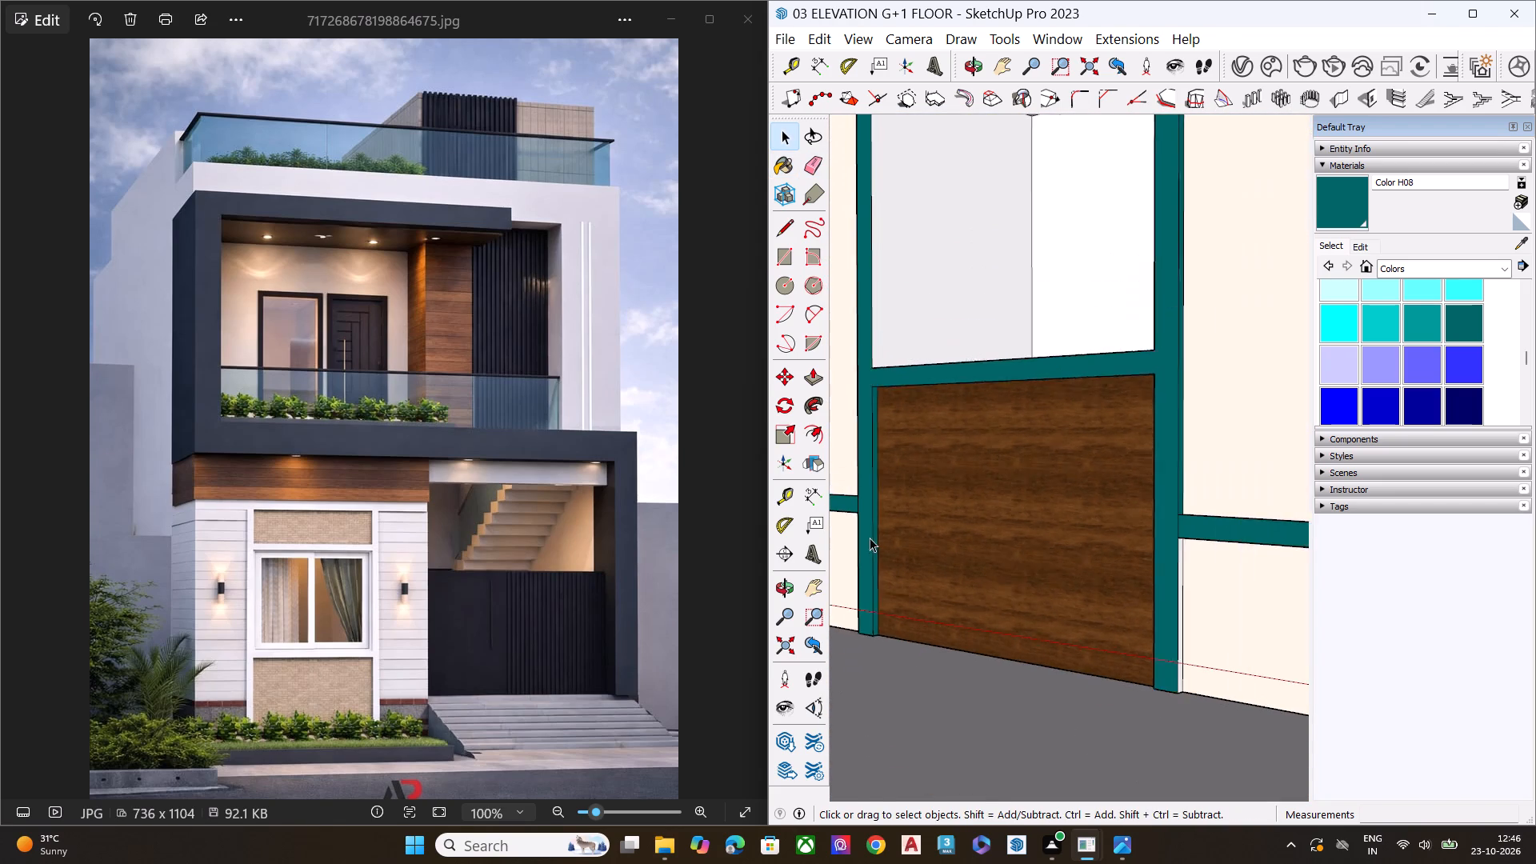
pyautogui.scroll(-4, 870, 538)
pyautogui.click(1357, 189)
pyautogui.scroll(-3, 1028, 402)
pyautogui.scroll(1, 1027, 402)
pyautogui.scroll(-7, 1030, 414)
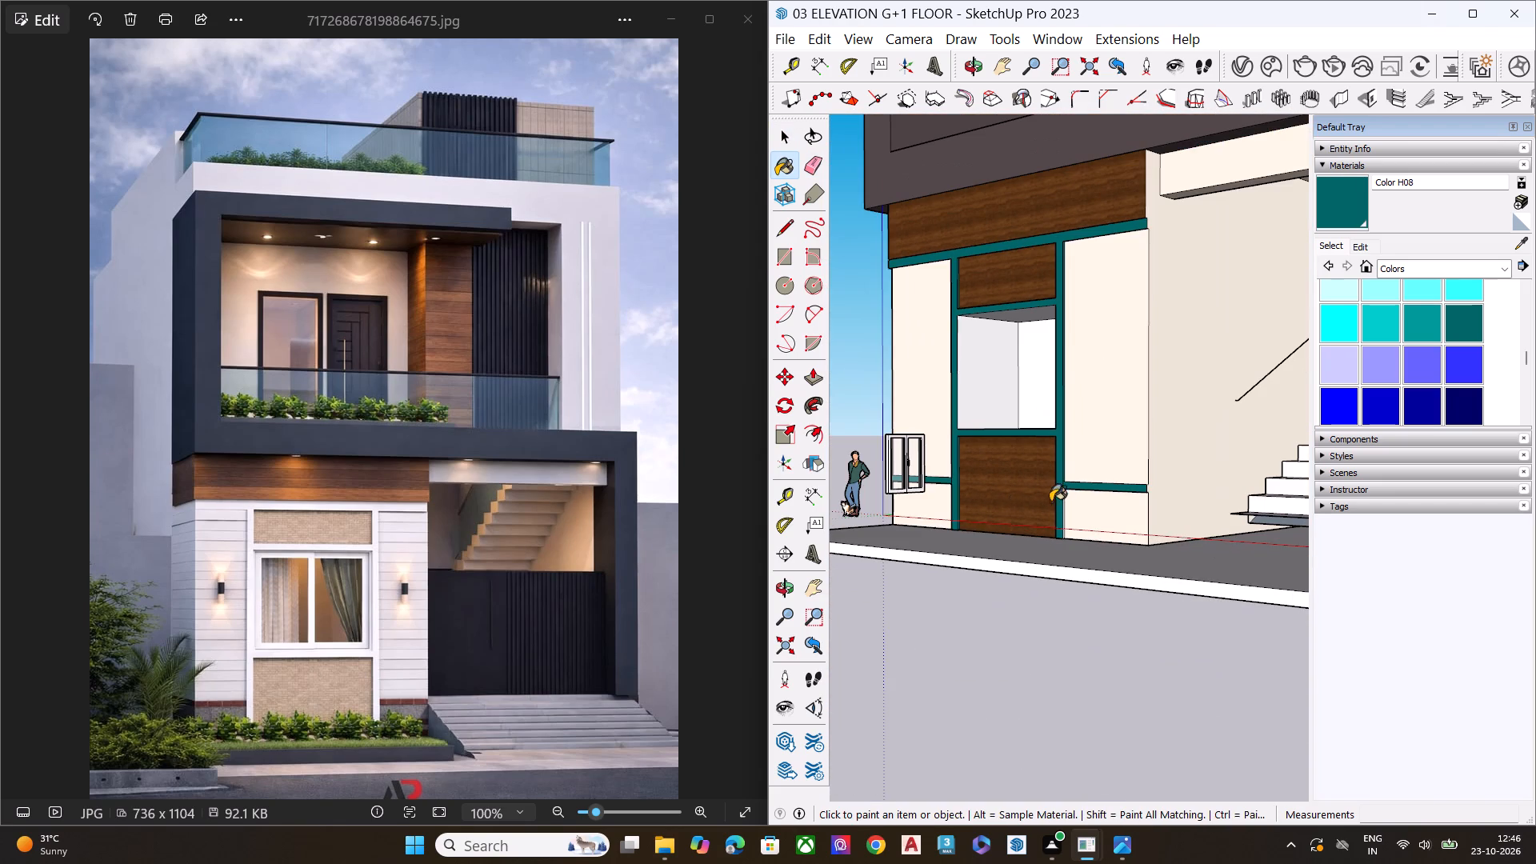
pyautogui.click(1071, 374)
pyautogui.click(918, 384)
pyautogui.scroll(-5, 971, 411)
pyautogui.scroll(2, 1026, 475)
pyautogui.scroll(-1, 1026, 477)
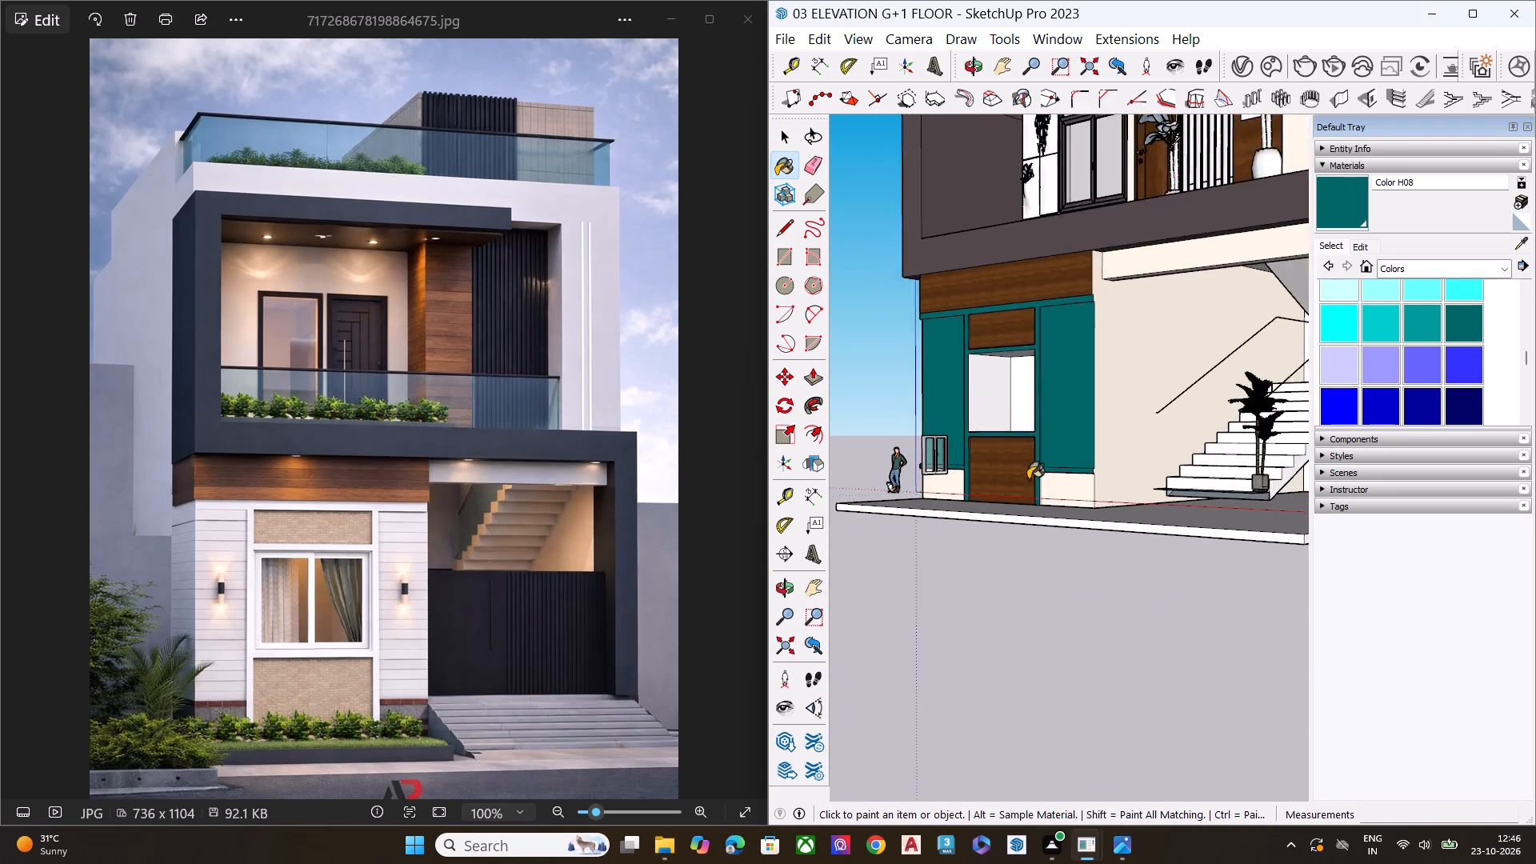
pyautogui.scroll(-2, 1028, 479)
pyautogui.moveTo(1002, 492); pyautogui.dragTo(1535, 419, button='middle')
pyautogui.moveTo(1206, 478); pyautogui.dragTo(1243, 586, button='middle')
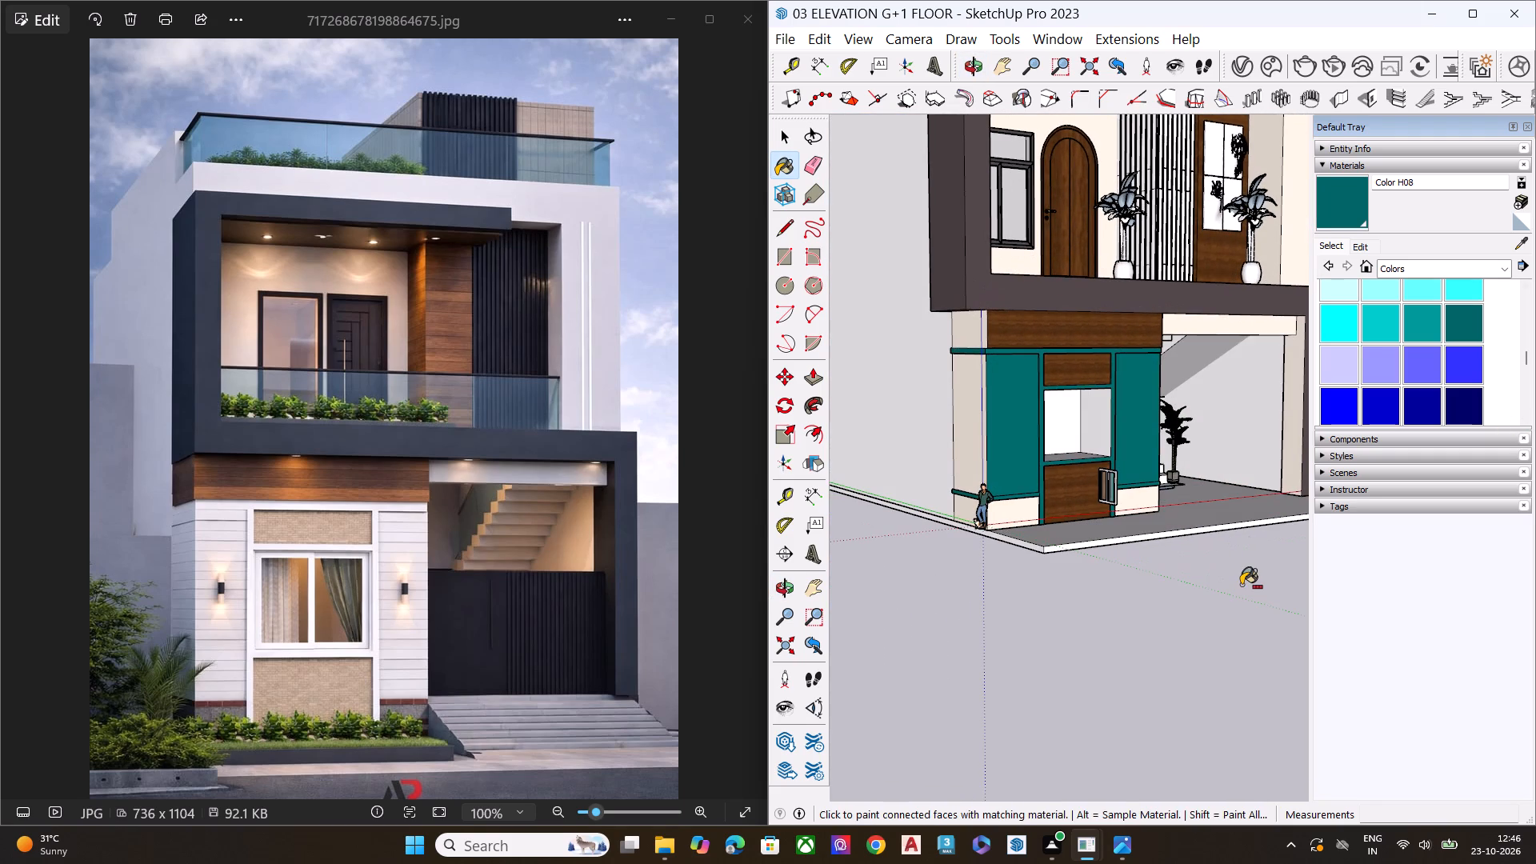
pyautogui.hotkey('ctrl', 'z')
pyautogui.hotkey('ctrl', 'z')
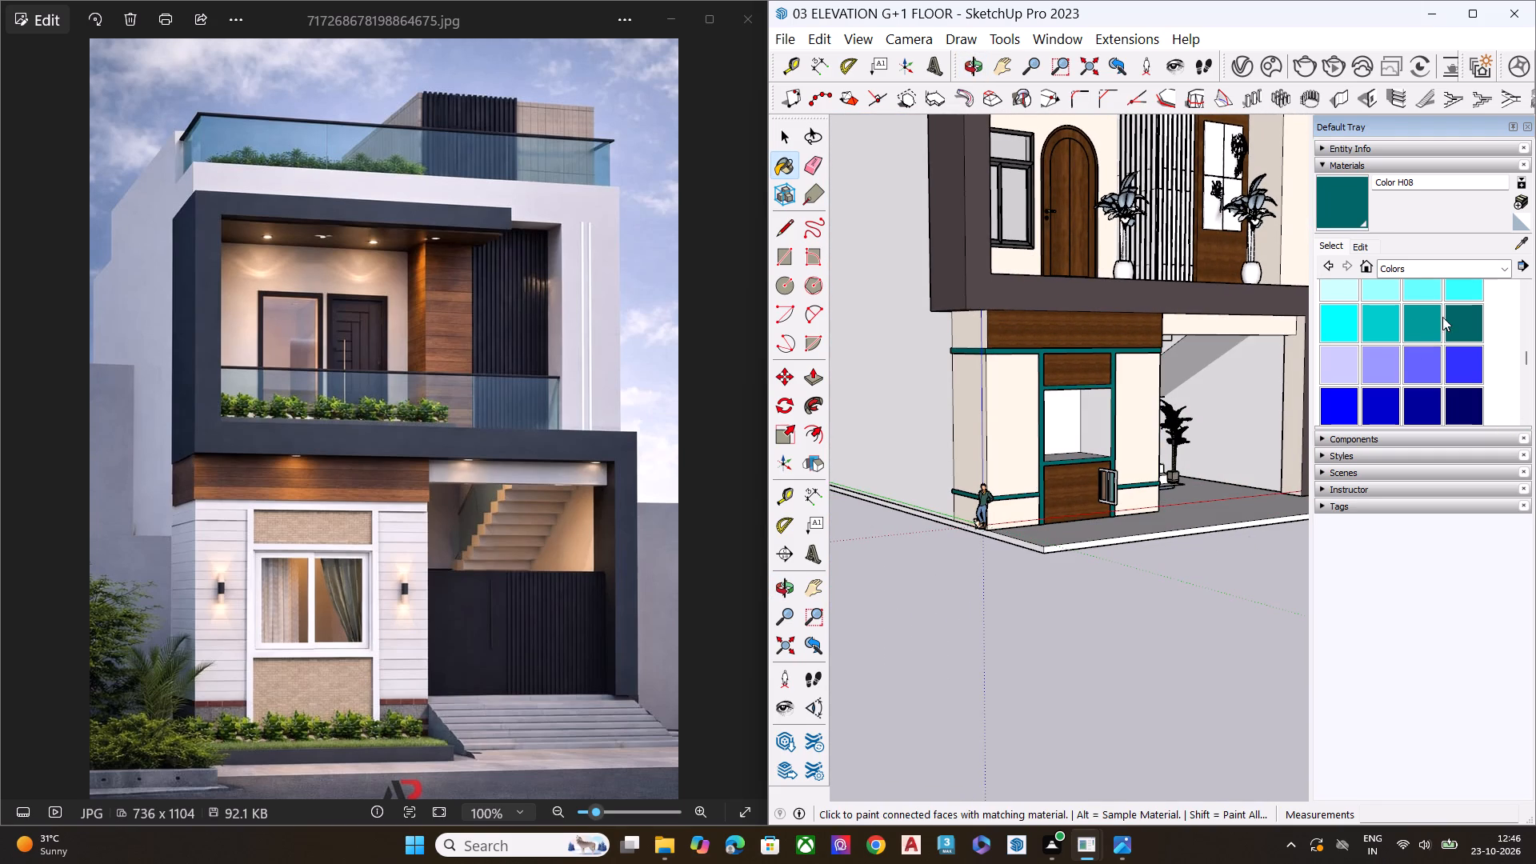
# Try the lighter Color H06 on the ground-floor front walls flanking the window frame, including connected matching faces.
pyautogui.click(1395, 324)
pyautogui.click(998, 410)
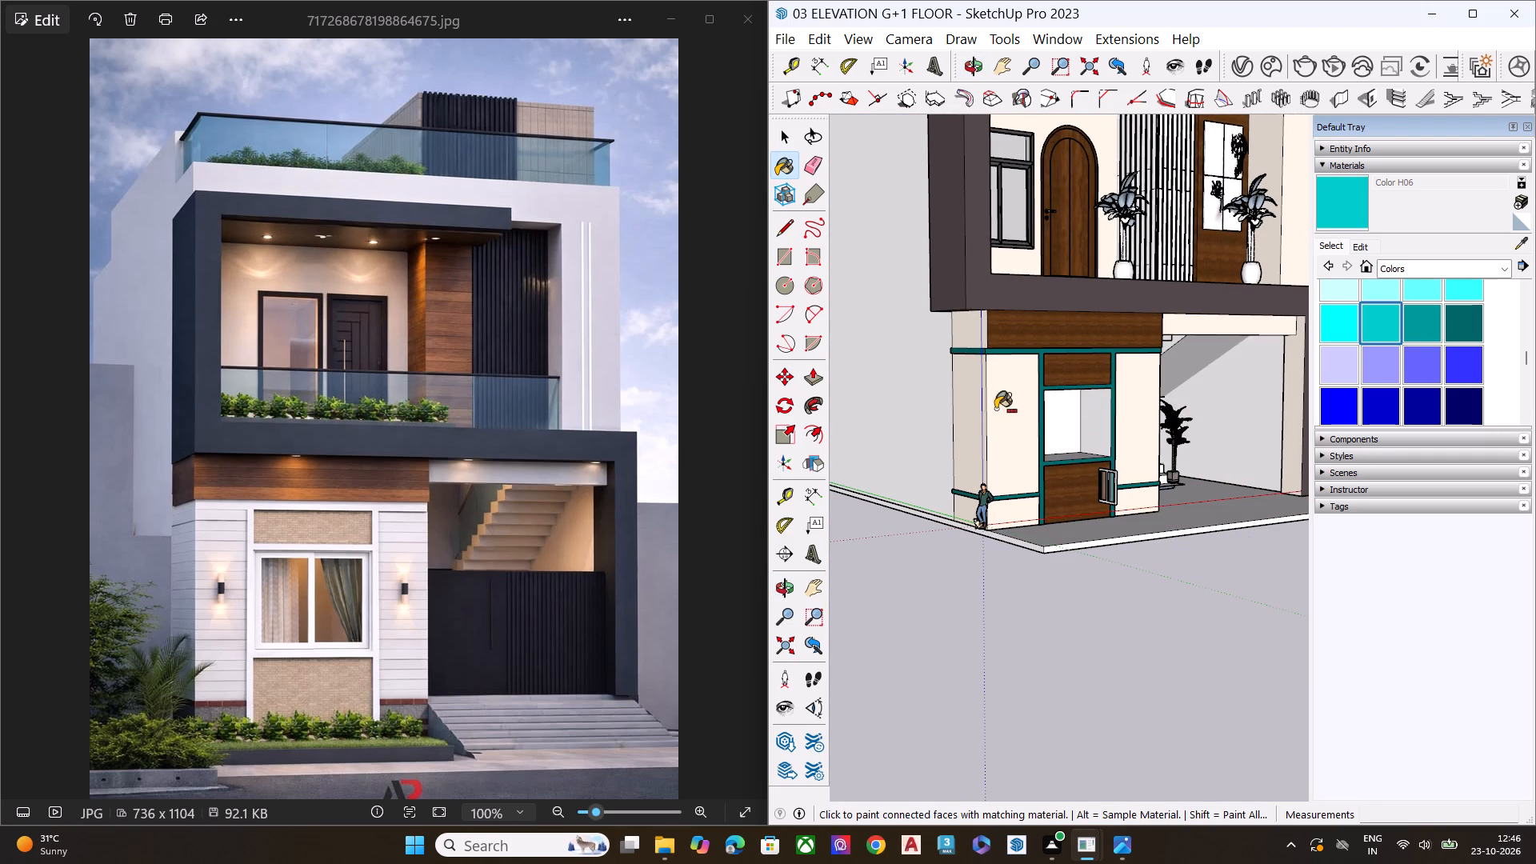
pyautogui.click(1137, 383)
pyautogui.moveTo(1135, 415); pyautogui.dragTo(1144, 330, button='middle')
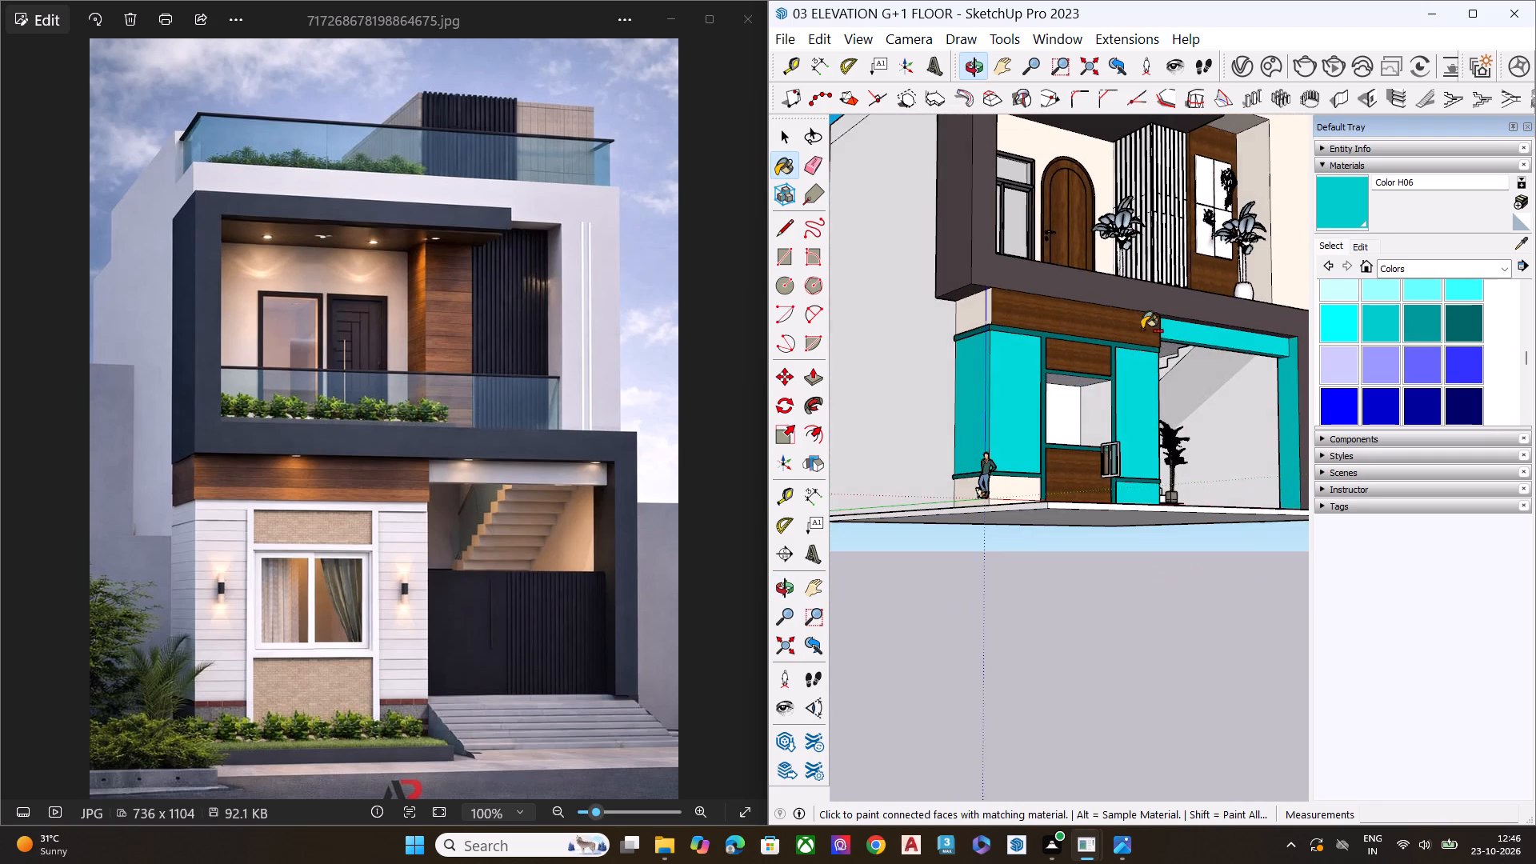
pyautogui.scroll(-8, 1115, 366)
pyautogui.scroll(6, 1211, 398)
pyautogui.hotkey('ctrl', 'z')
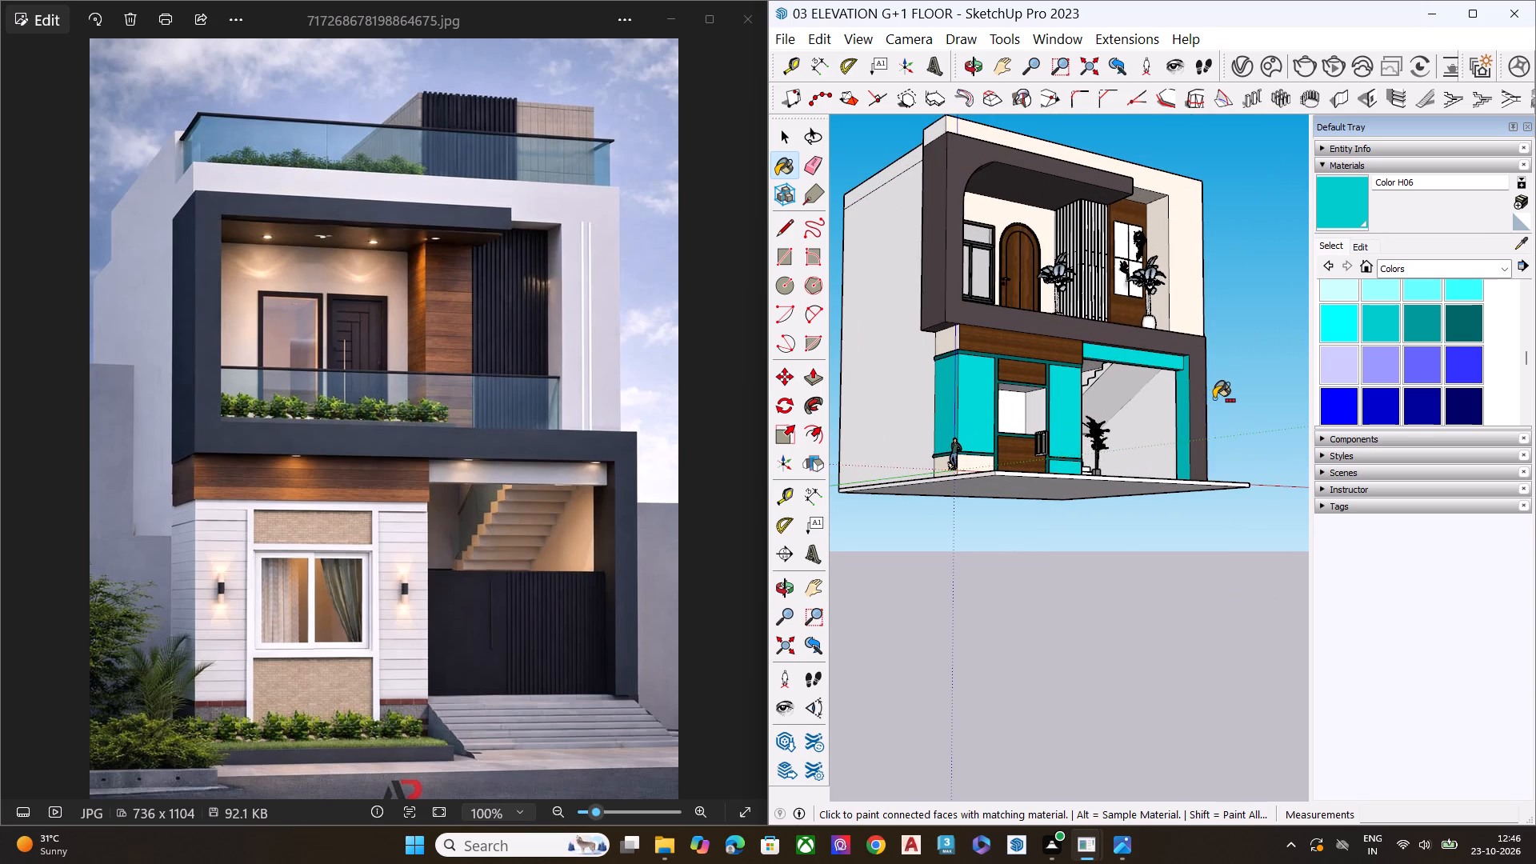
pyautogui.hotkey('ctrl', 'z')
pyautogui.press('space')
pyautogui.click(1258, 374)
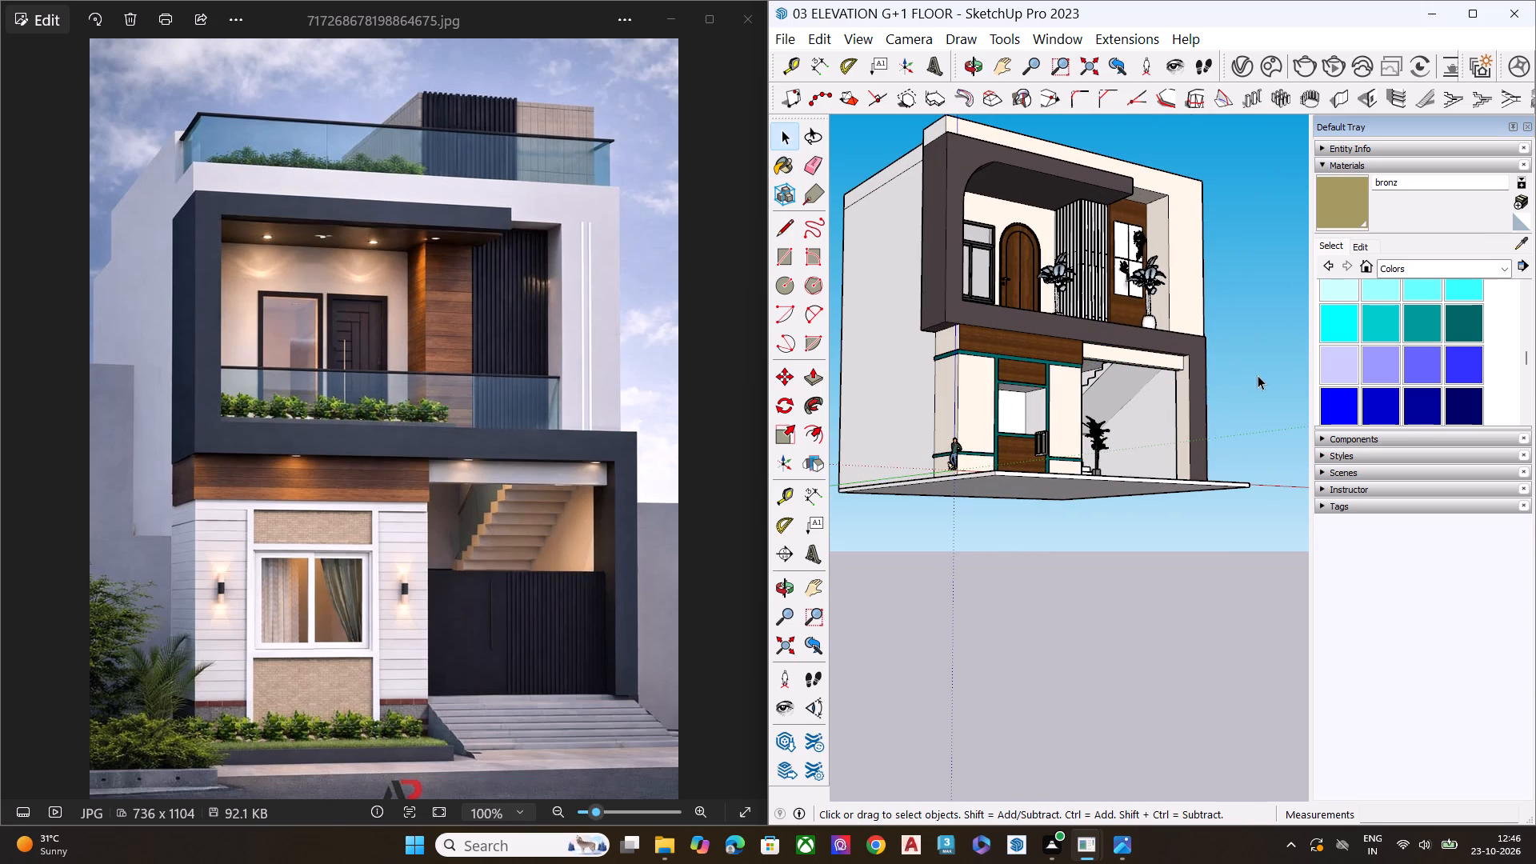
# Undo the teal painting of the ground-floor window frame and the horizontal wall bands.
pyautogui.scroll(2, 1258, 392)
pyautogui.scroll(-3, 1413, 375)
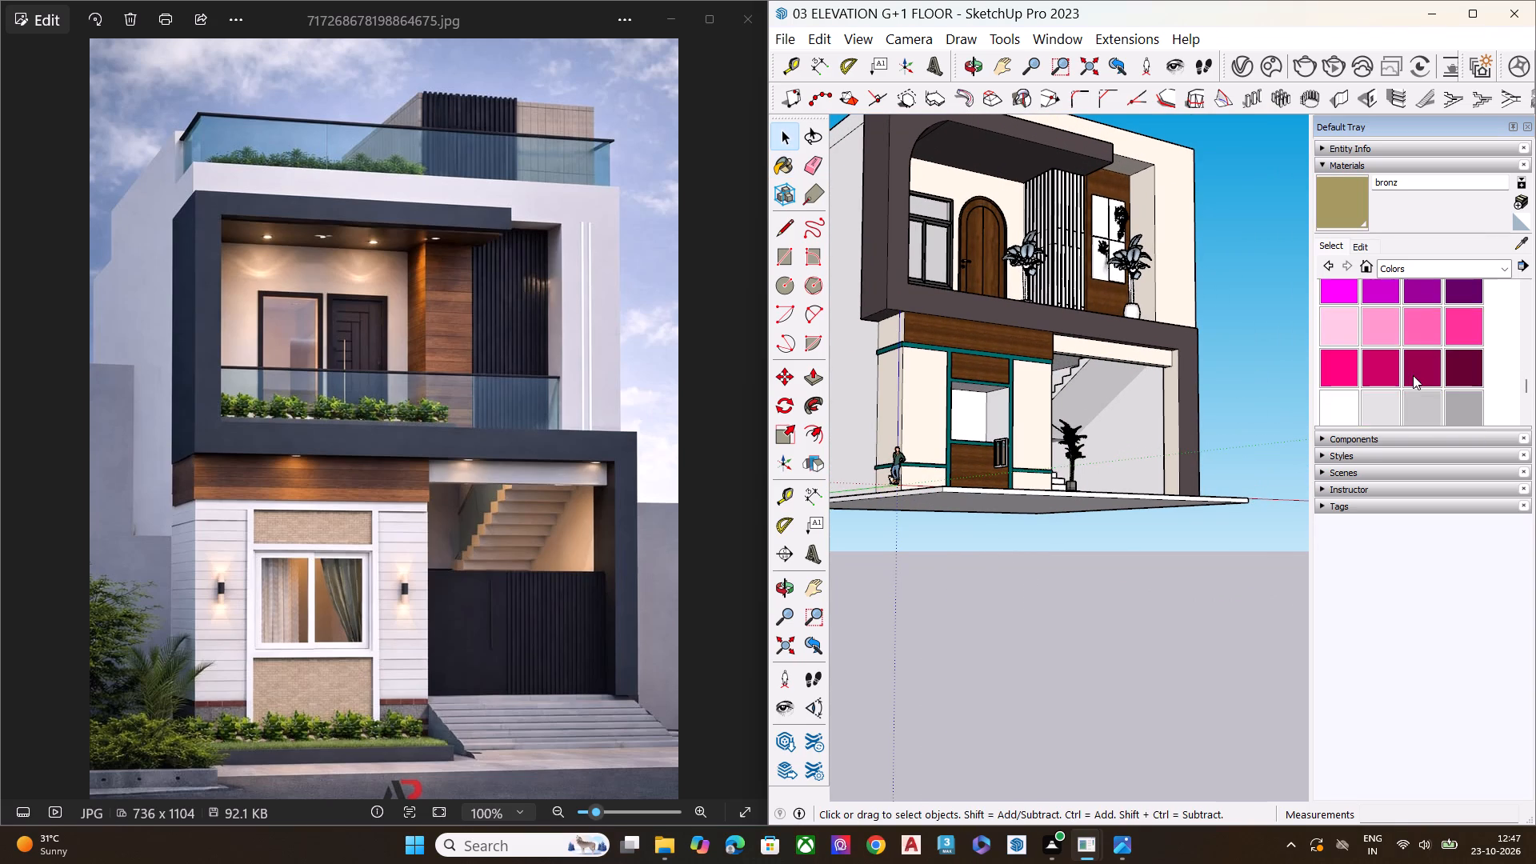
pyautogui.scroll(-2, 1413, 375)
pyautogui.scroll(1, 1396, 379)
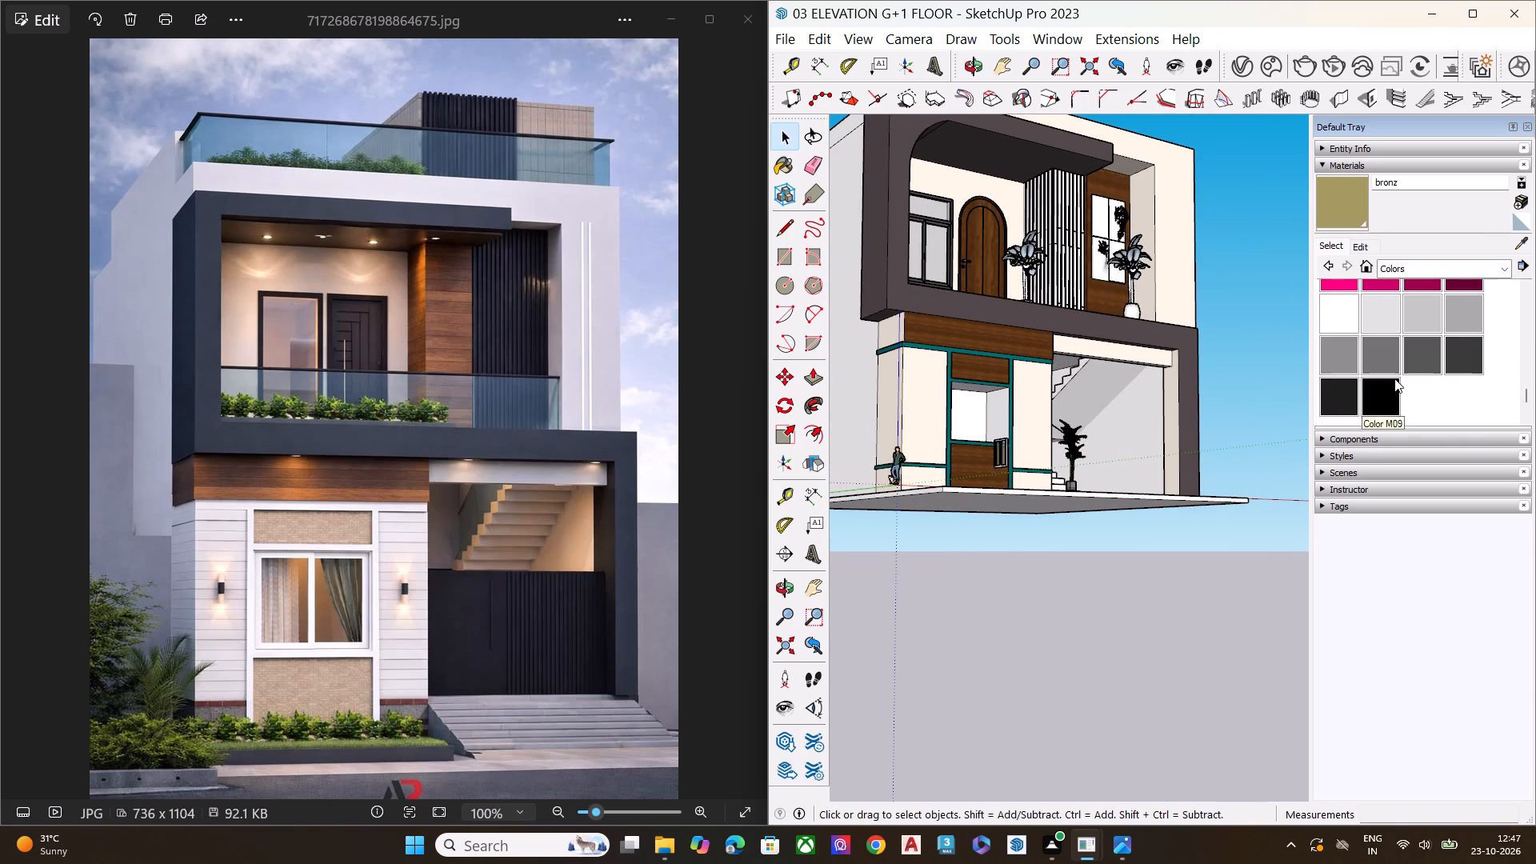
pyautogui.keyDown('ctrl'); pyautogui.scroll(1, 1262, 400); pyautogui.keyUp('ctrl')
pyautogui.hotkey('ctrl', 'z')
pyautogui.hotkey('ctrl', 'z')
pyautogui.hotkey('ctrl', 'z')
pyautogui.hotkey('ctrl', 'z')
pyautogui.hotkey('ctrl', 'z')
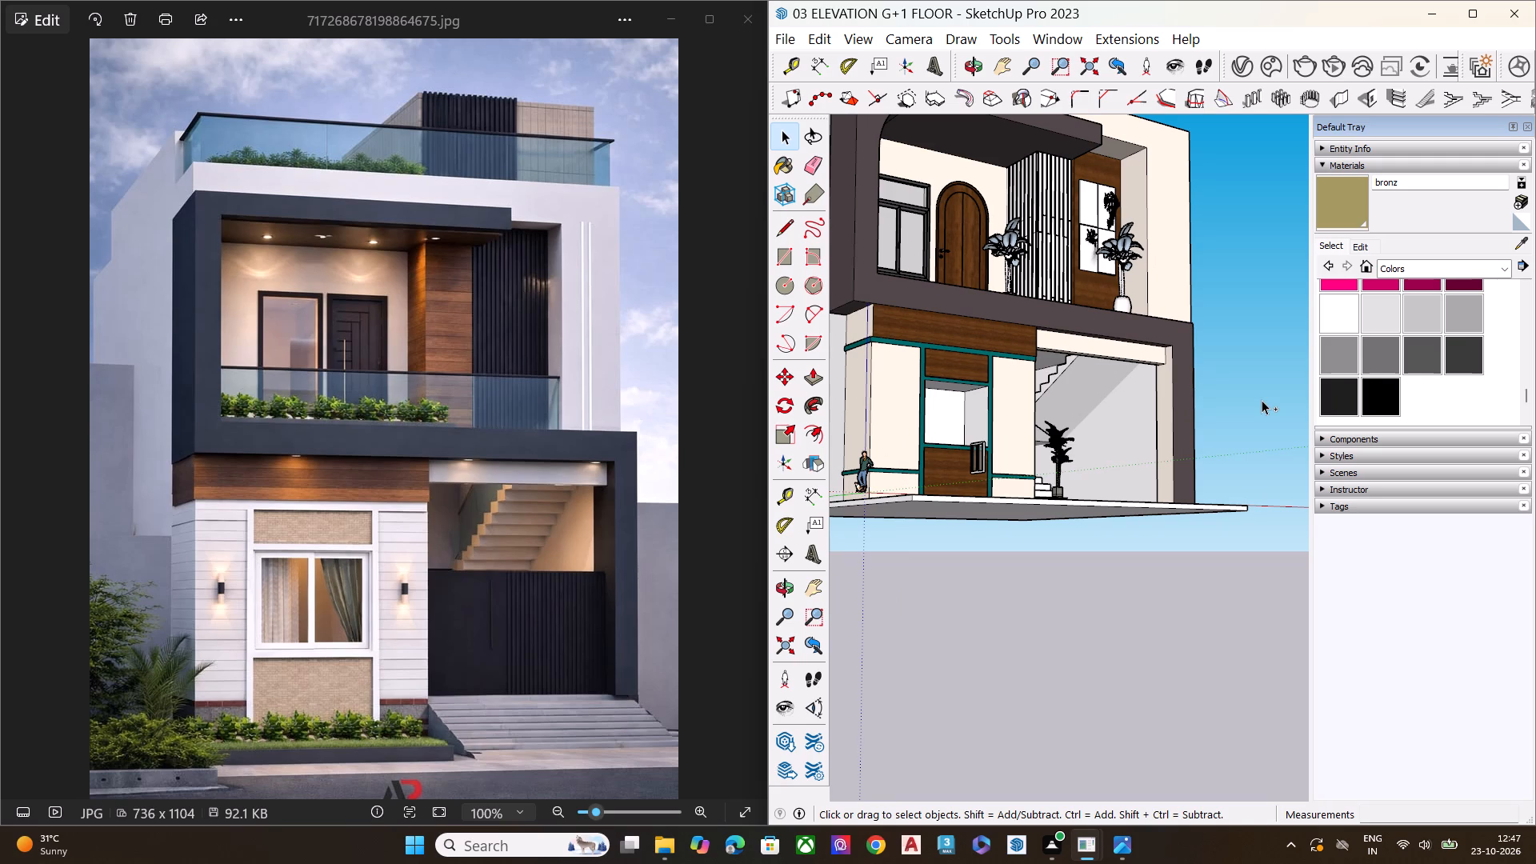
pyautogui.hotkey('ctrl', 'z')
pyautogui.hotkey('ctrl', 'z')
pyautogui.hotkey('ctrl', 'z')
pyautogui.hotkey('ctrl', 'z')
pyautogui.hotkey('ctrl', 'z')
pyautogui.hotkey('ctrl', 'z')
pyautogui.scroll(4, 797, 448)
pyautogui.hotkey('ctrl', 'z')
pyautogui.hotkey('ctrl', 'z')
pyautogui.hotkey('ctrl', 'z')
pyautogui.hotkey('ctrl', 'z')
pyautogui.hotkey('ctrl', 'z')
pyautogui.hotkey('ctrl', 'z')
pyautogui.hotkey('ctrl', 'z')
pyautogui.hotkey('ctrl', 'z')
pyautogui.hotkey('ctrl', 'z')
pyautogui.hotkey('ctrl', 'z')
pyautogui.hotkey('ctrl', 'z')
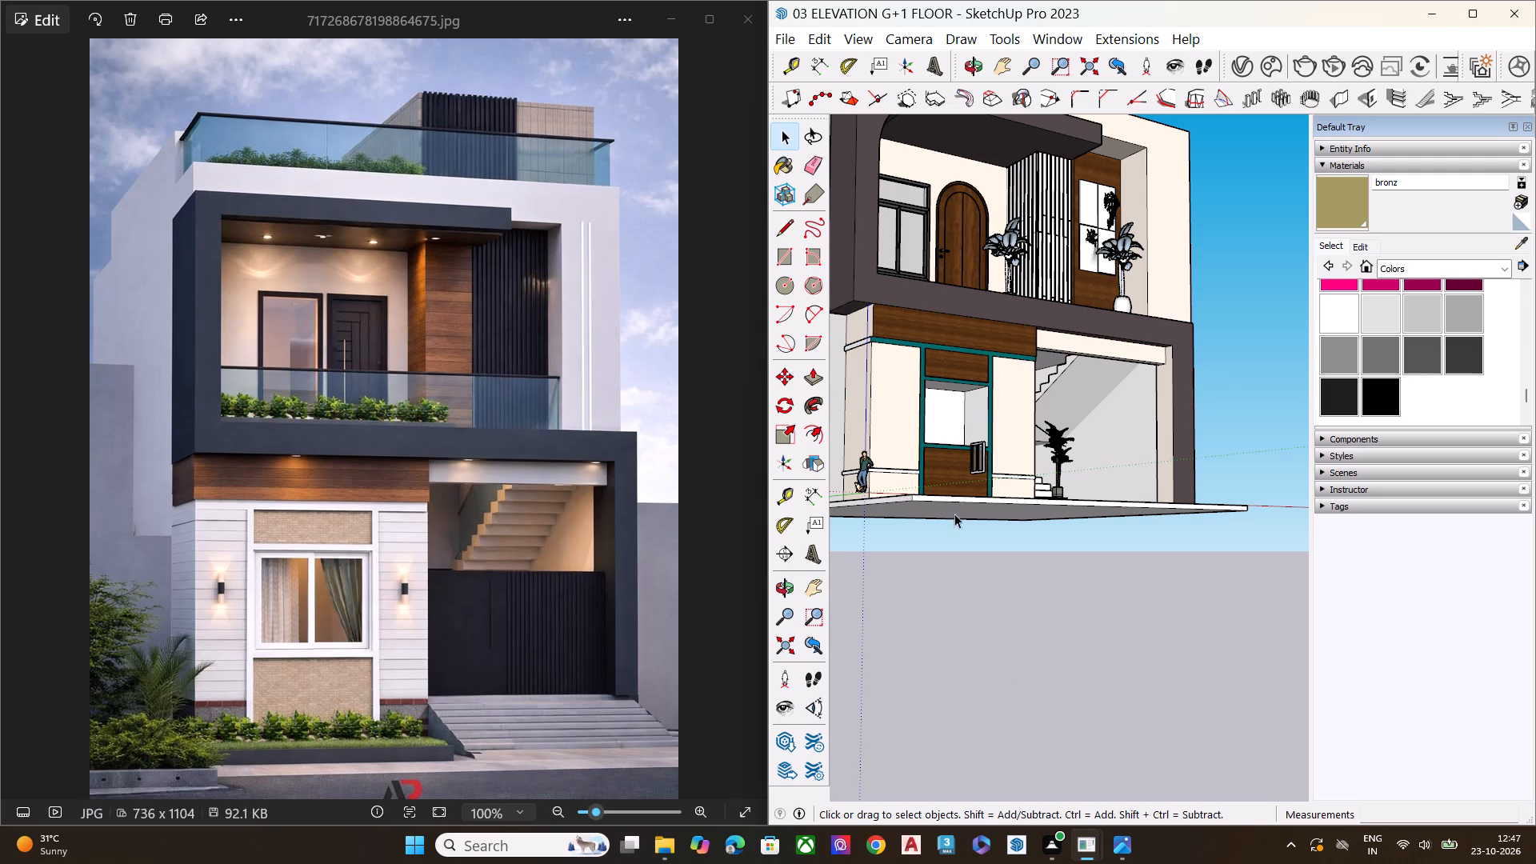
pyautogui.scroll(1, 914, 419)
pyautogui.scroll(-1, 914, 419)
pyautogui.scroll(3, 914, 419)
pyautogui.hotkey('ctrl', 'z')
pyautogui.scroll(-1, 1002, 642)
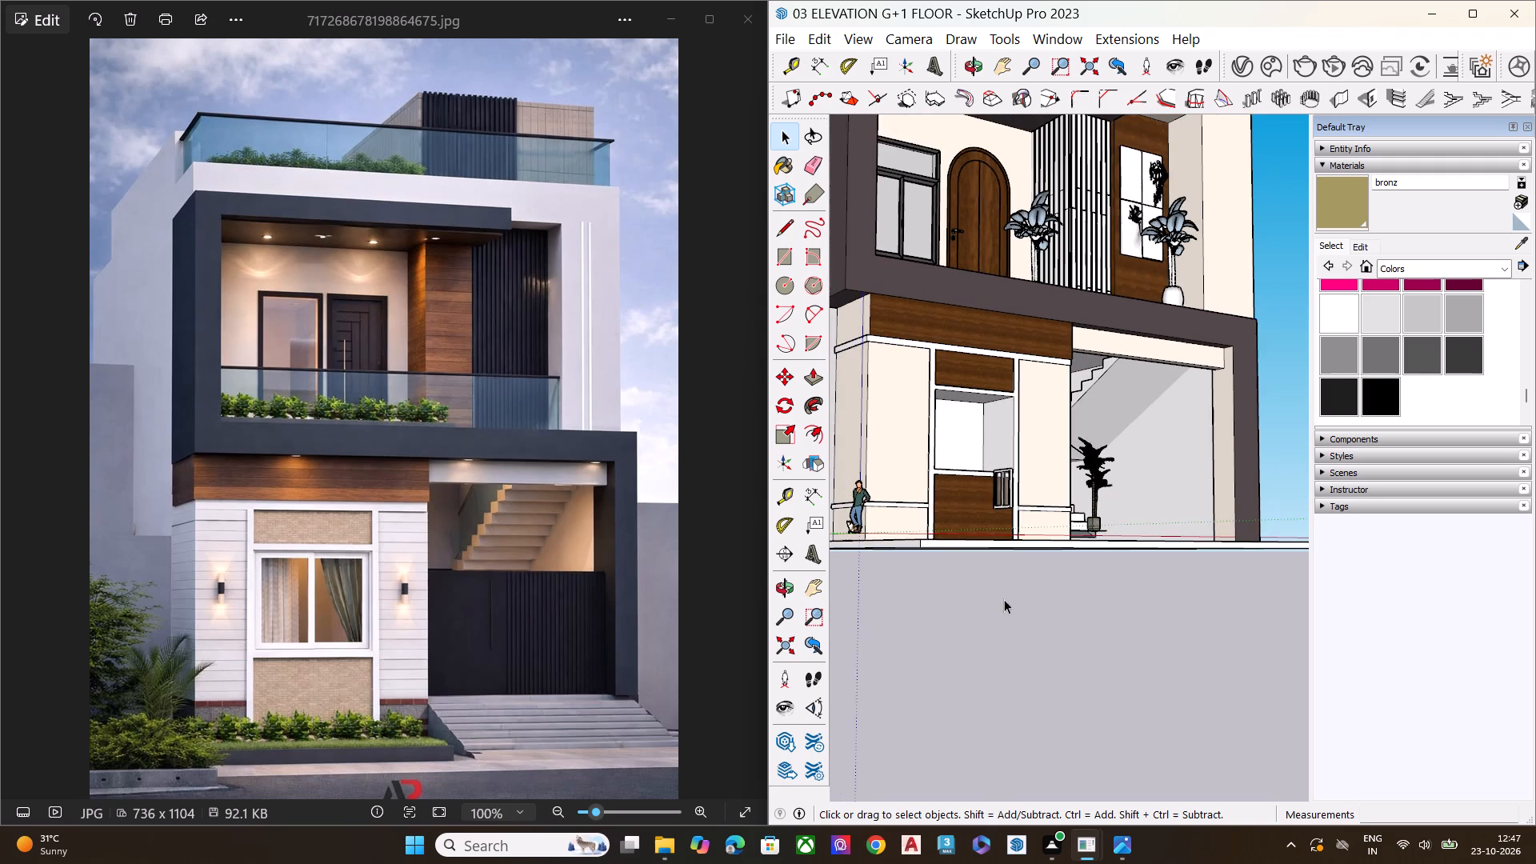
# Paint the front face of the ground-floor window frame and its connected upper band with Color M08.
pyautogui.moveTo(1006, 591); pyautogui.dragTo(998, 738, button='middle')
pyautogui.scroll(1, 969, 521)
pyautogui.scroll(-2, 969, 501)
pyautogui.scroll(3, 969, 499)
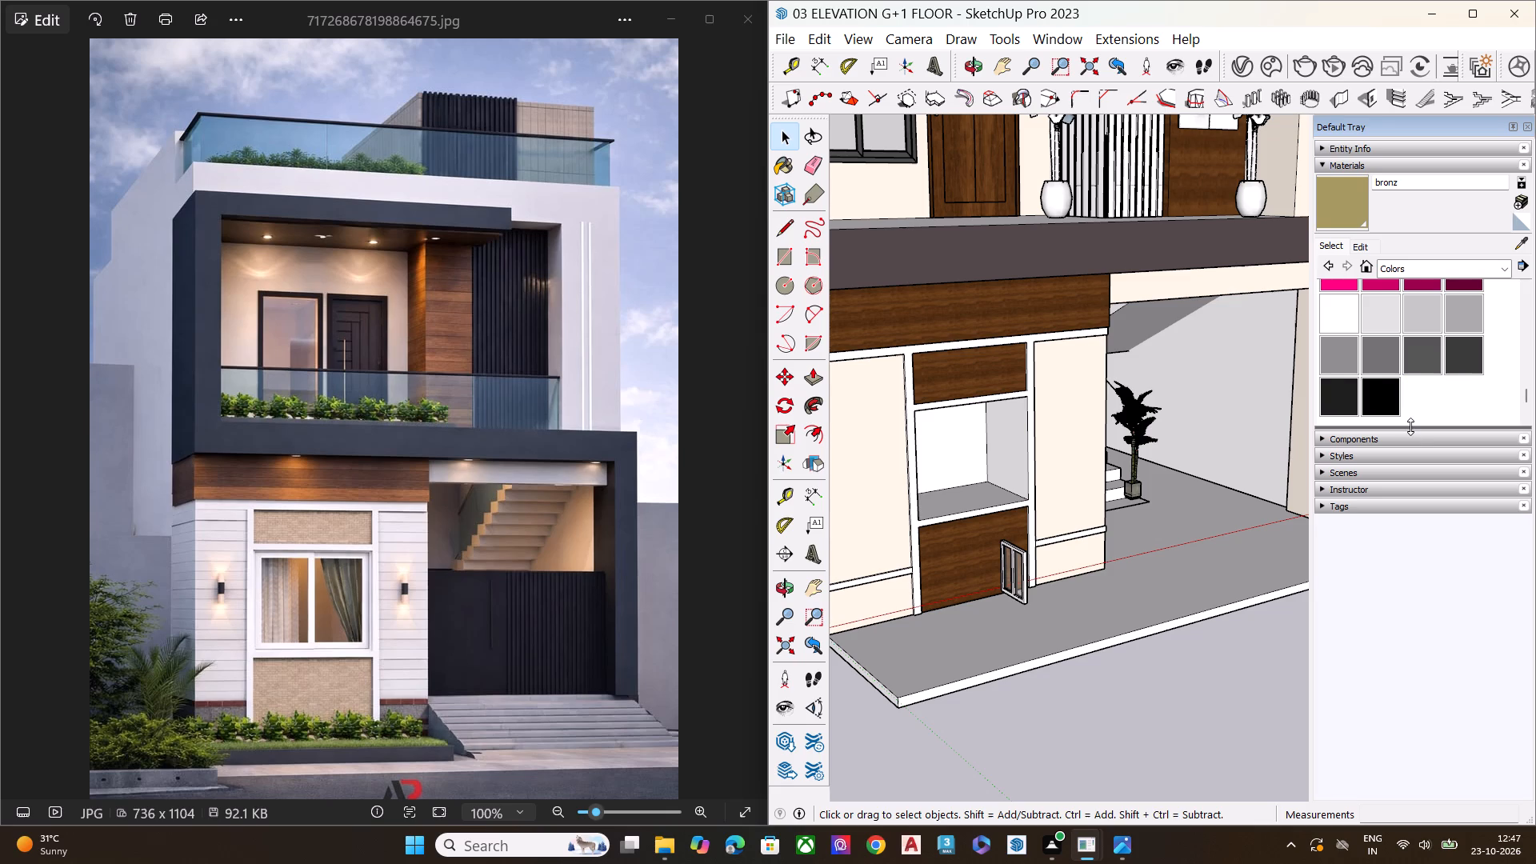
pyautogui.click(1342, 399)
pyautogui.scroll(5, 918, 358)
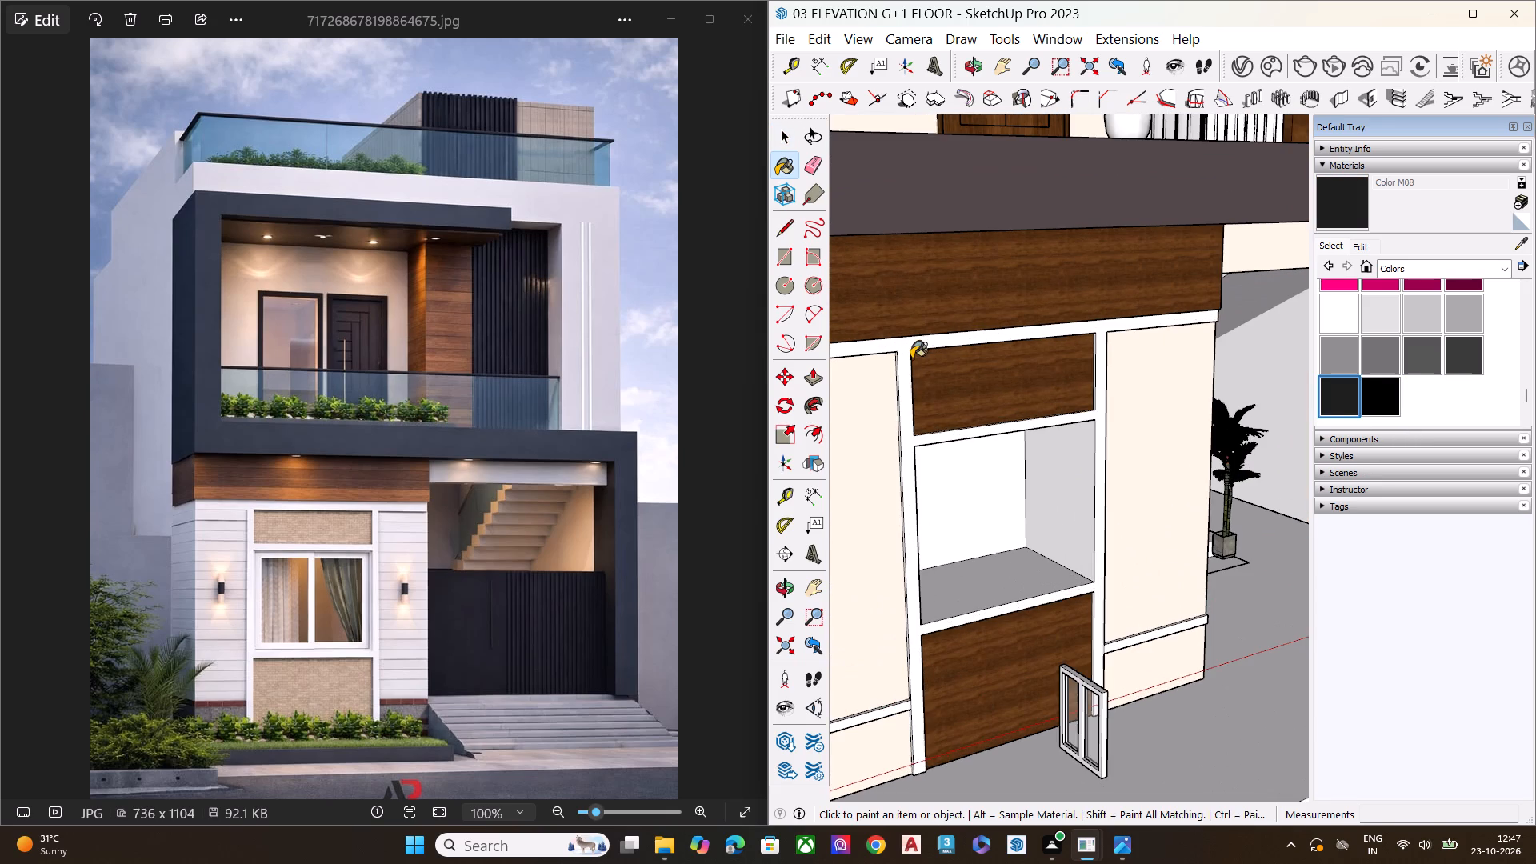
pyautogui.click(906, 354)
# Paint the upper horizontal band on the ground-floor side wall with Color M08.
pyautogui.scroll(-1, 1097, 430)
pyautogui.scroll(1, 1104, 434)
pyautogui.scroll(-5, 1129, 448)
pyautogui.moveTo(1149, 543); pyautogui.dragTo(1056, 381, button='middle')
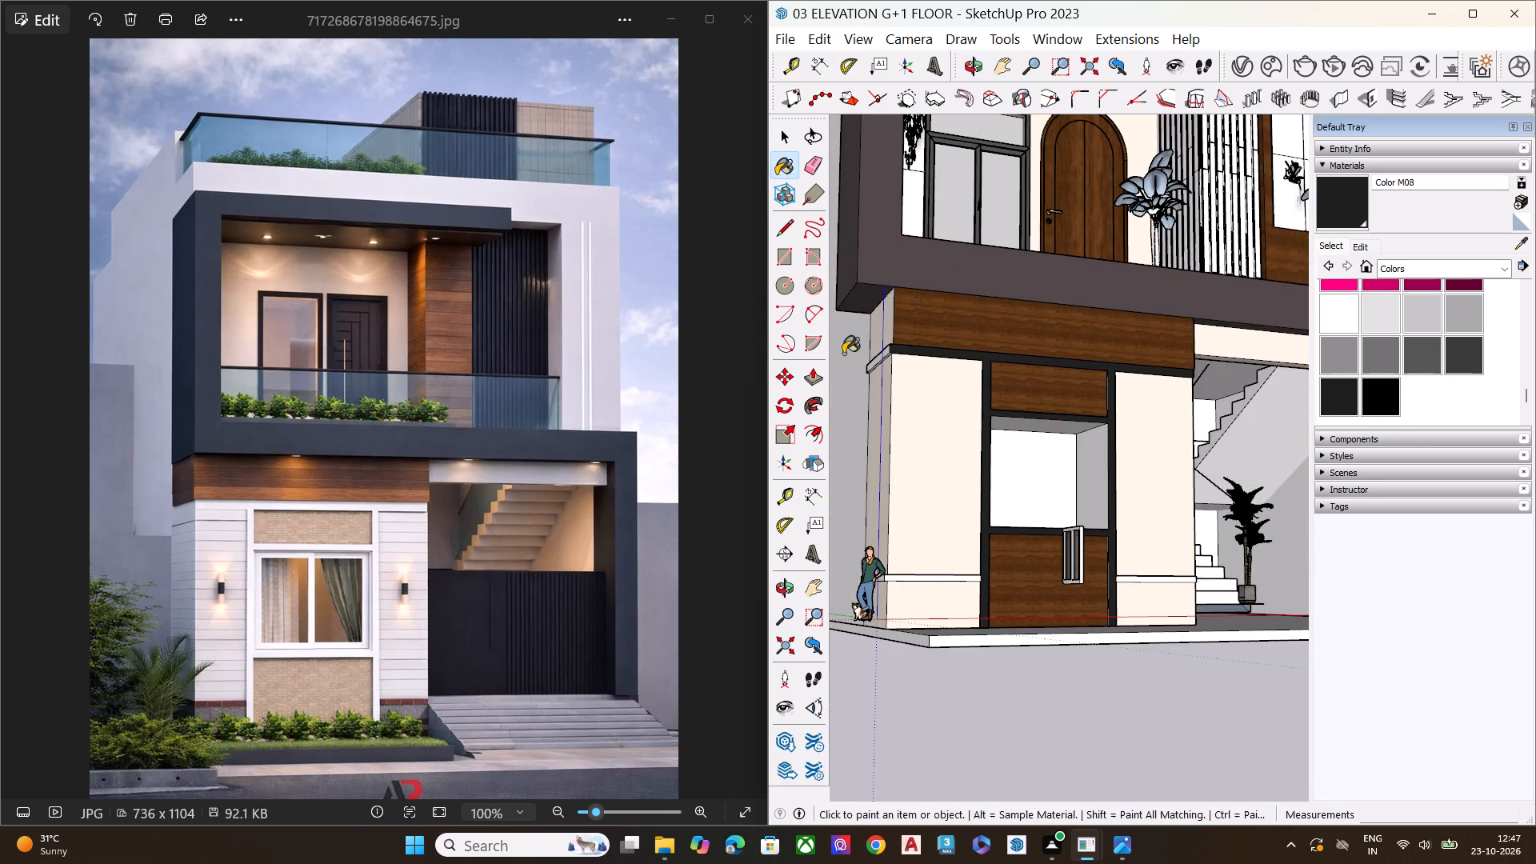
pyautogui.moveTo(843, 354); pyautogui.dragTo(1067, 357, button='middle')
pyautogui.scroll(5, 1018, 359)
pyautogui.click(973, 325)
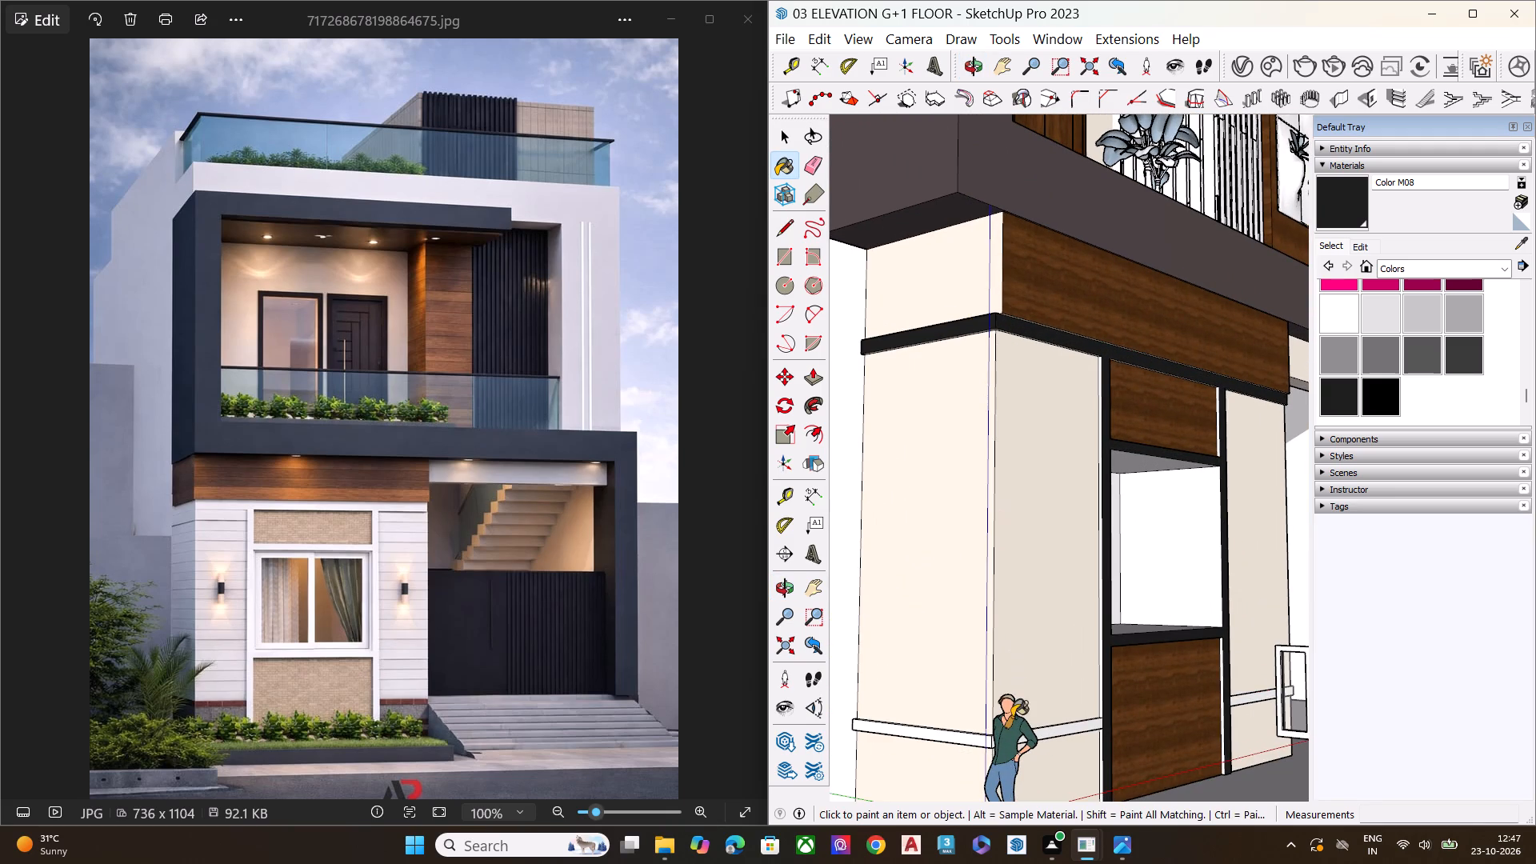
# Paint the lower horizontal band on the side wall and on both front walls with Color M08.
pyautogui.scroll(1, 1012, 734)
pyautogui.scroll(-1, 1011, 734)
pyautogui.scroll(7, 1011, 734)
pyautogui.click(928, 742)
pyautogui.click(1090, 732)
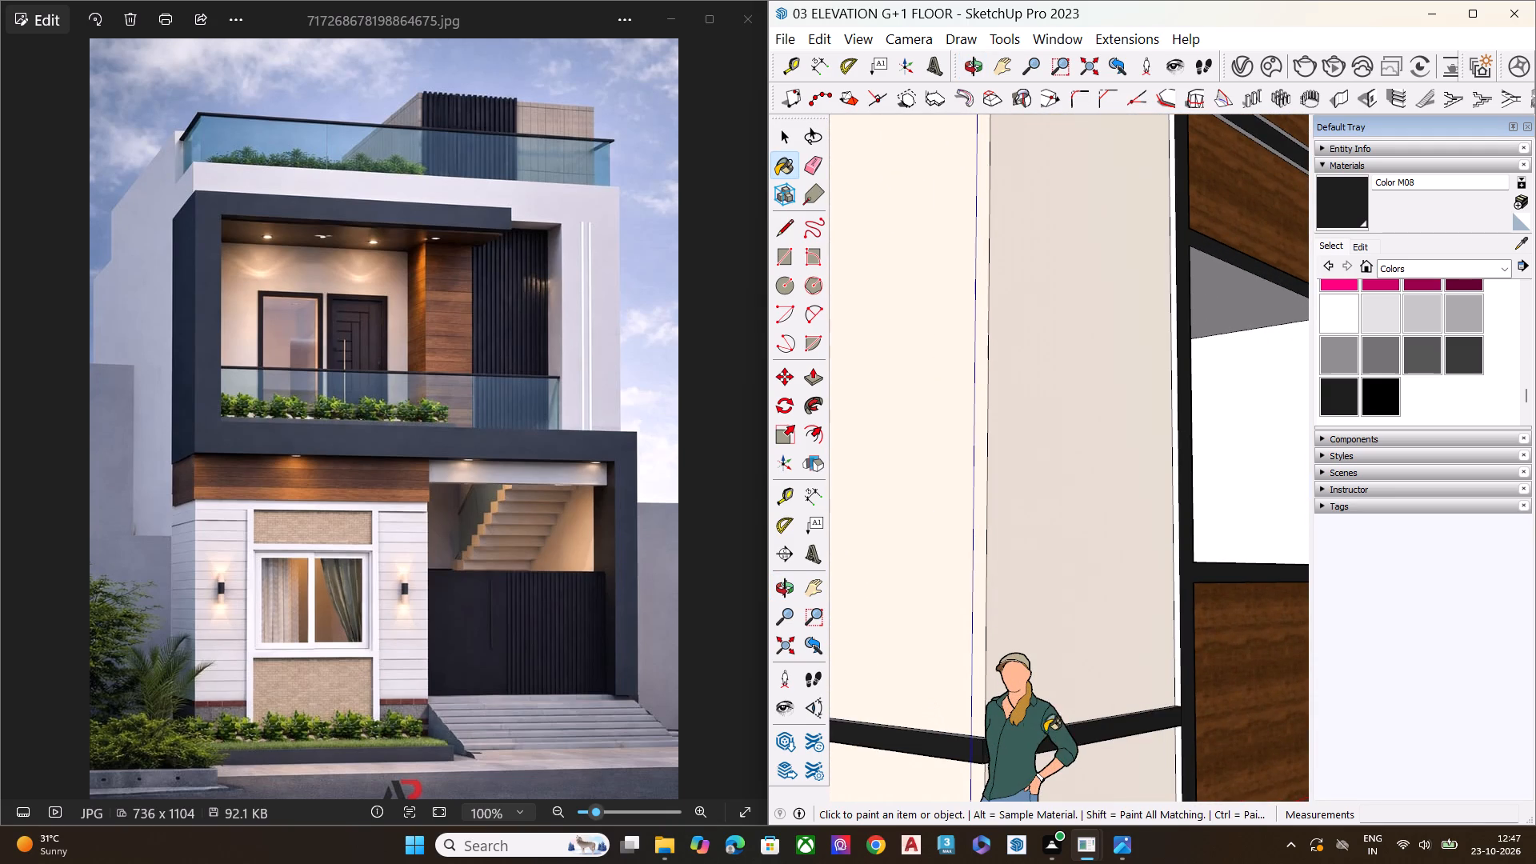
pyautogui.scroll(-8, 972, 714)
pyautogui.scroll(9, 1222, 669)
pyautogui.click(1194, 679)
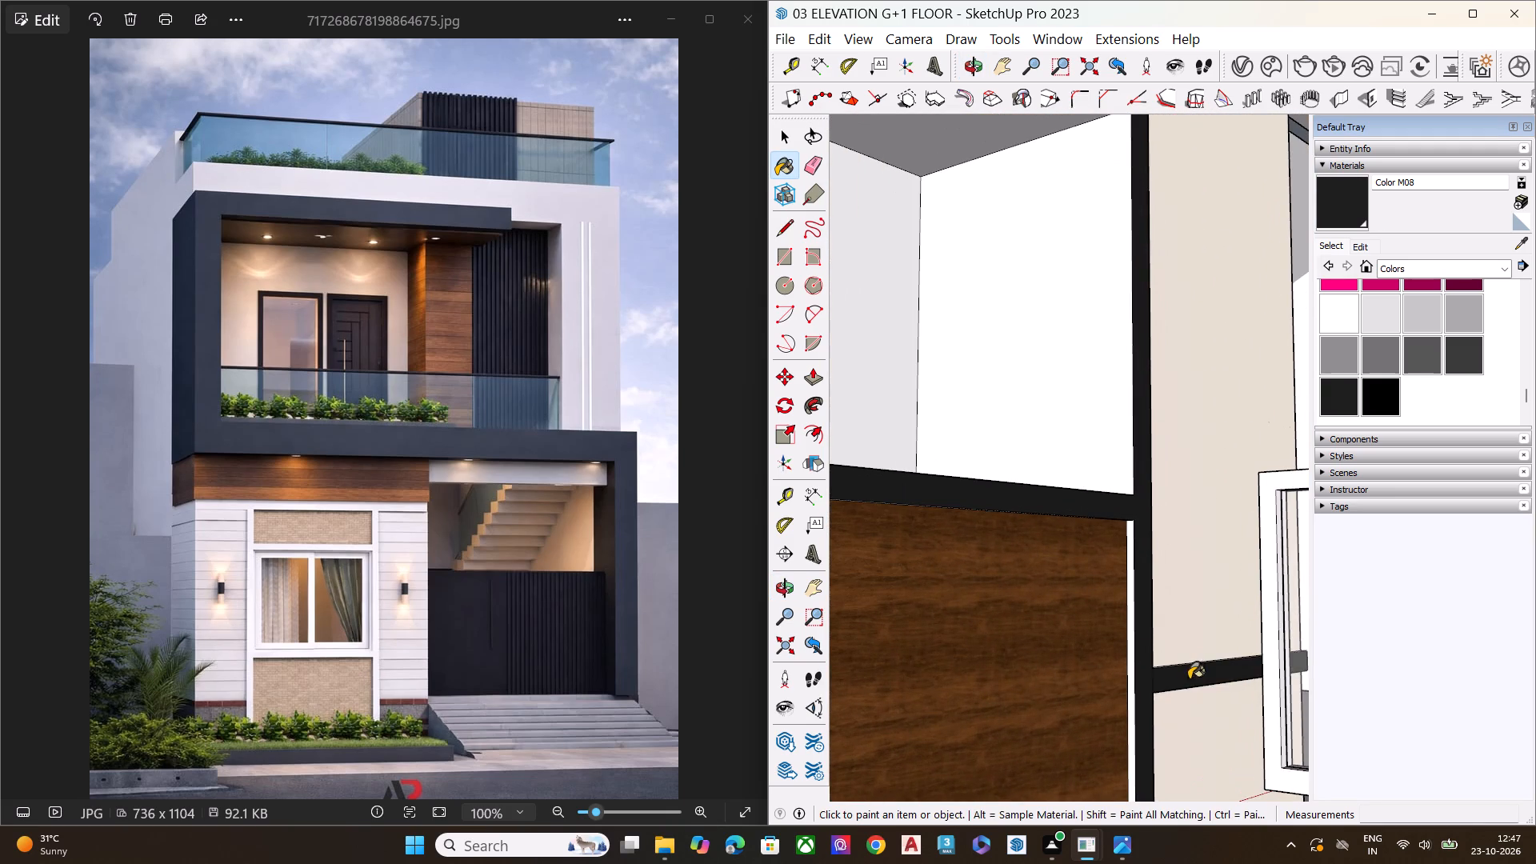
# Paint the frame's inner side edge and the rail's underside around the lower wood panel with Color M08.
pyautogui.scroll(8, 1124, 610)
pyautogui.click(1138, 590)
pyautogui.moveTo(1110, 592); pyautogui.dragTo(1167, 370, button='middle')
pyautogui.scroll(2, 1141, 366)
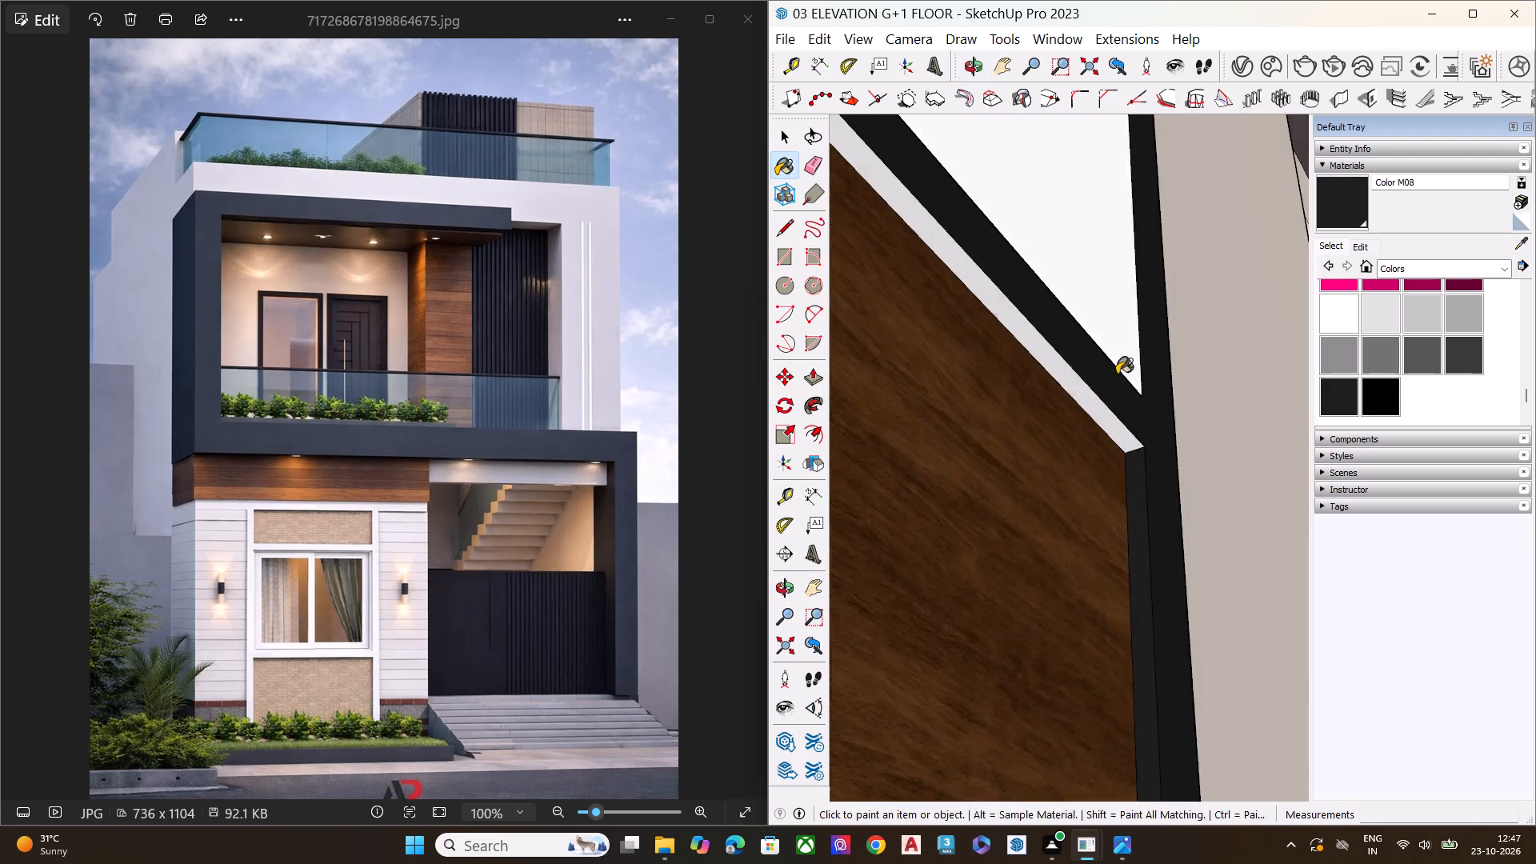
pyautogui.scroll(5, 1117, 374)
pyautogui.click(1099, 410)
# Paint the frame's inner side edge beside the upper wood panel with Color M08.
pyautogui.scroll(-19, 1146, 509)
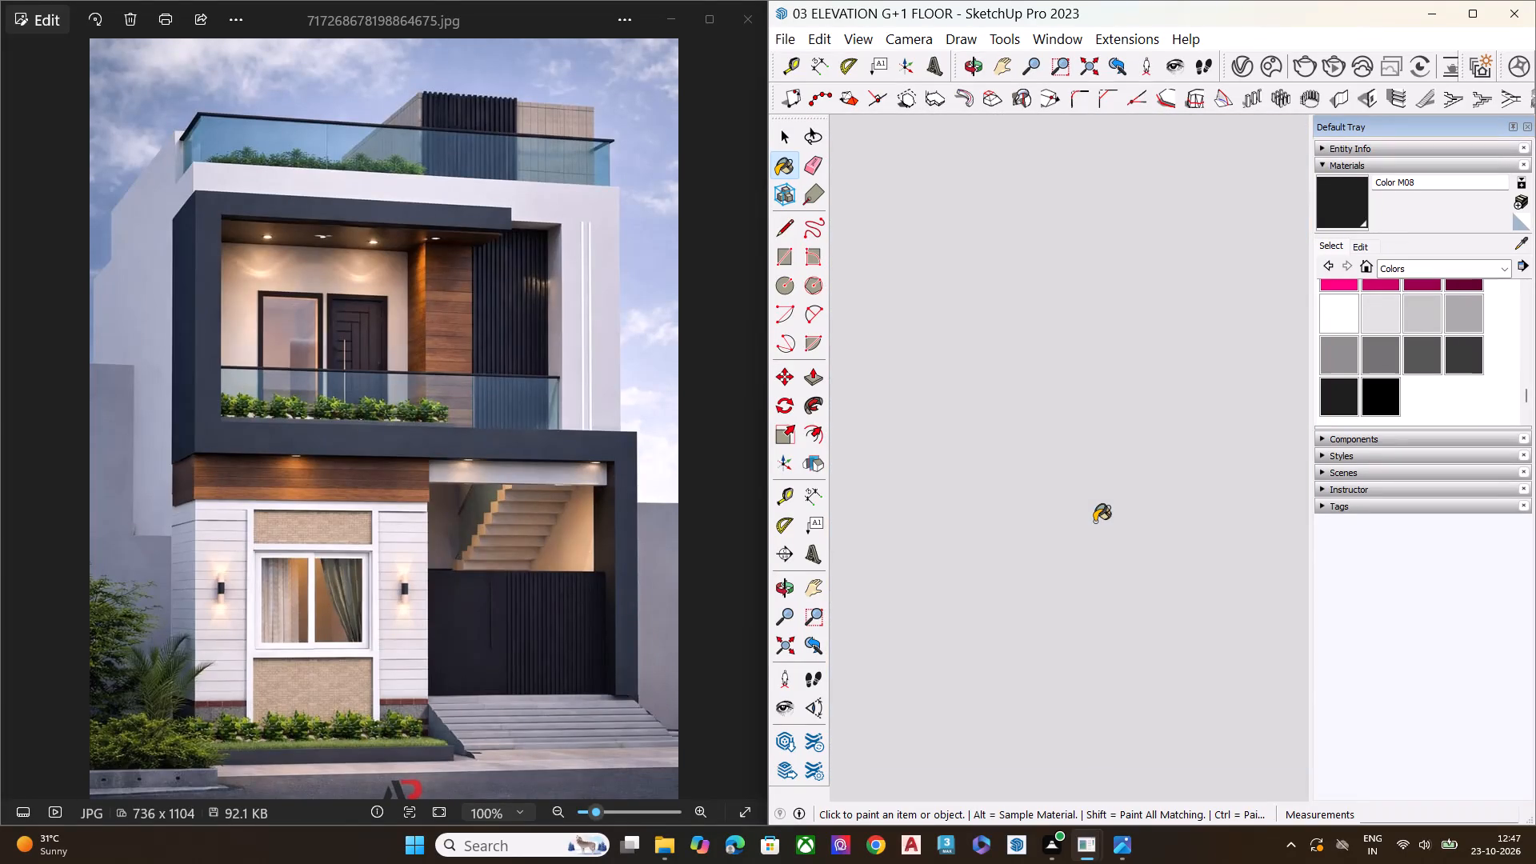
pyautogui.click(787, 638)
pyautogui.scroll(-6, 936, 670)
pyautogui.moveTo(1122, 547); pyautogui.dragTo(1114, 713, button='middle')
pyautogui.scroll(7, 1046, 581)
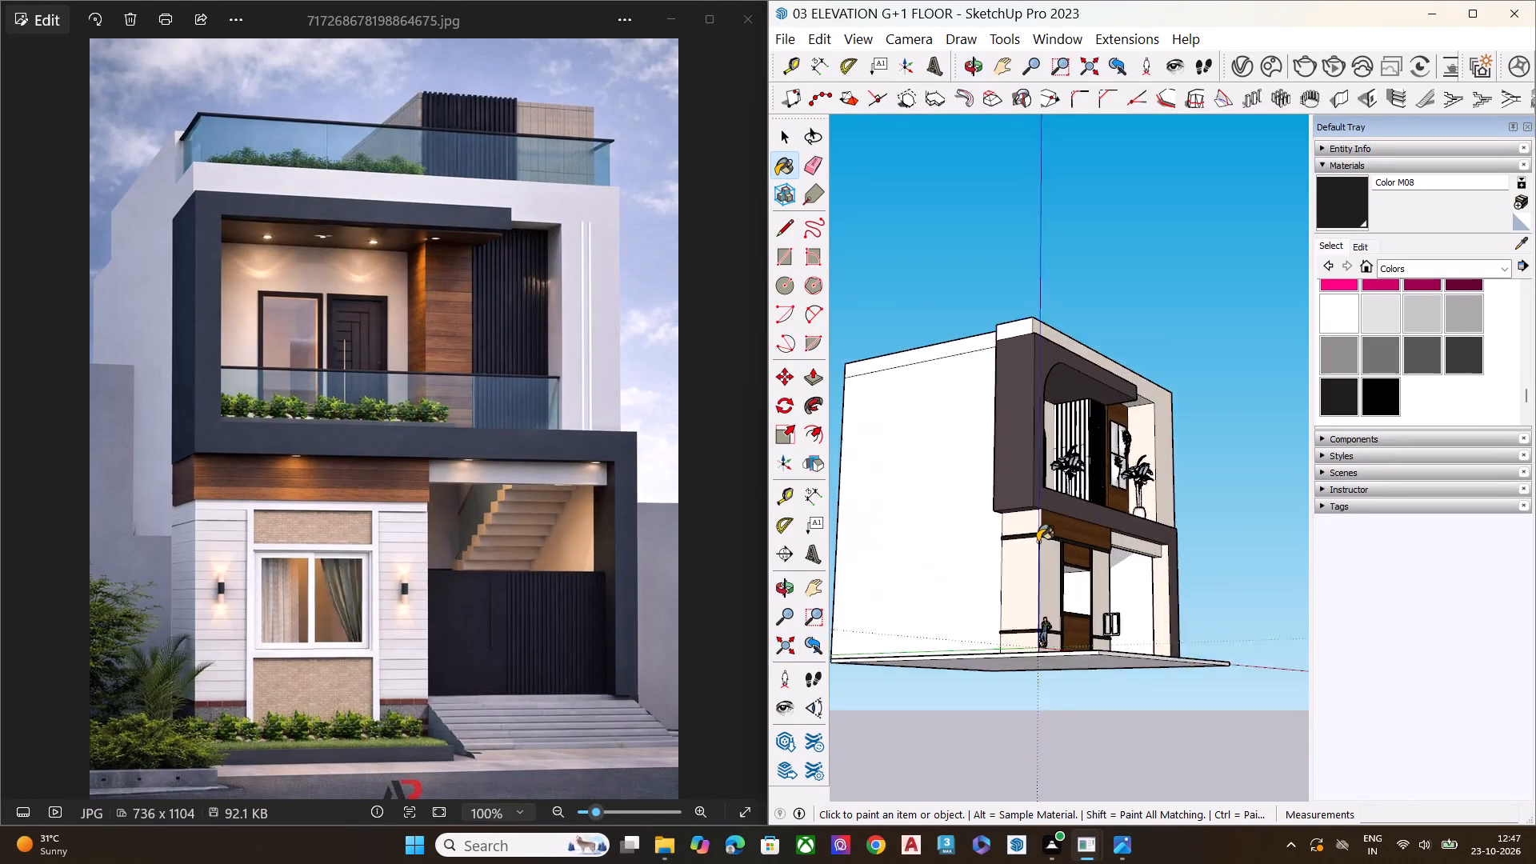
pyautogui.scroll(16, 1038, 542)
pyautogui.scroll(-1, 1055, 508)
pyautogui.scroll(1, 1055, 508)
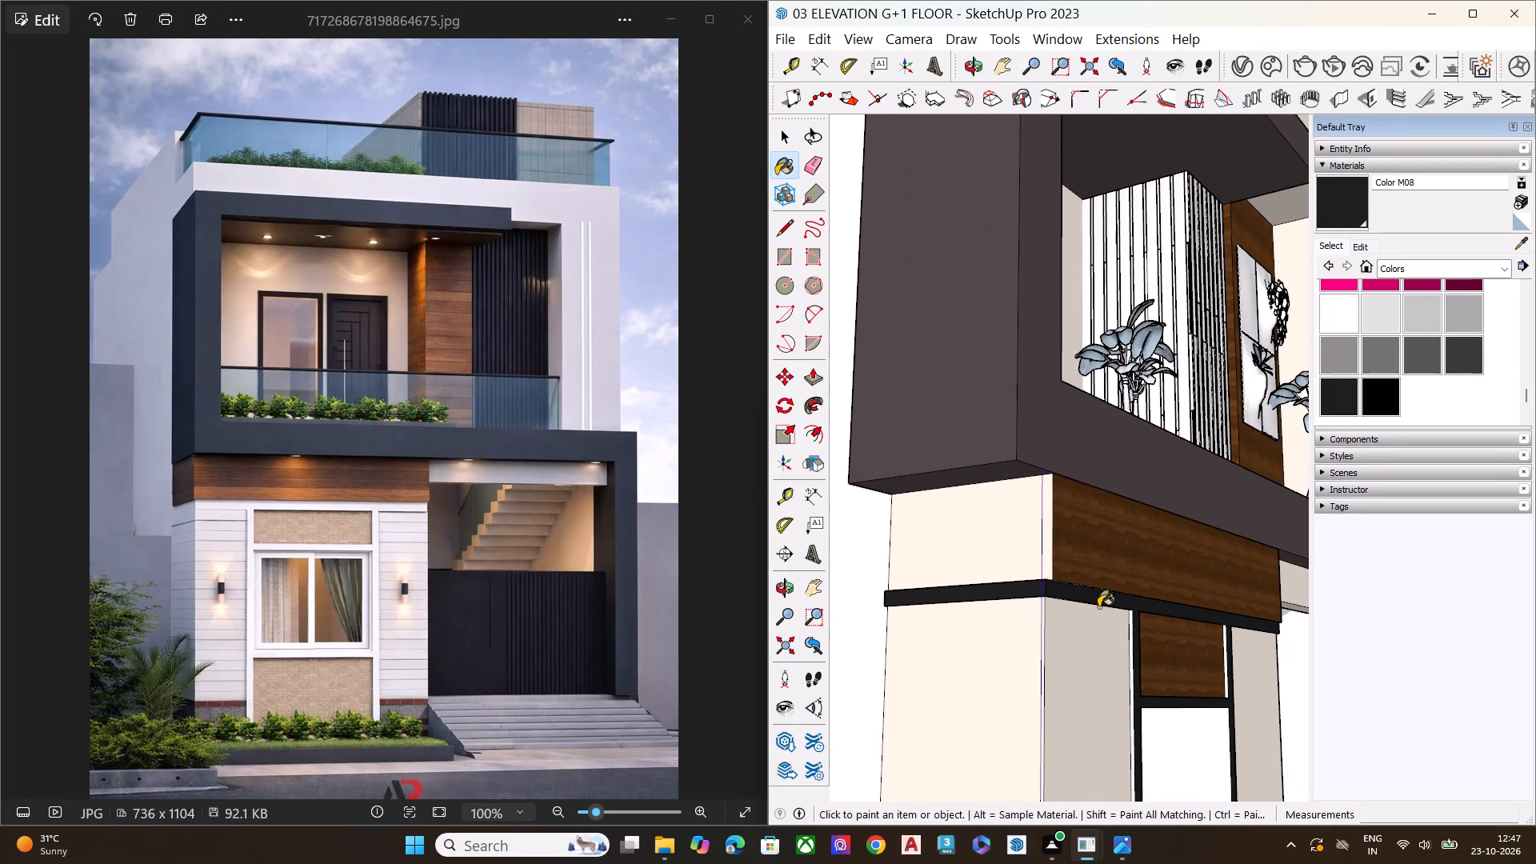
pyautogui.scroll(1, 1119, 613)
pyautogui.moveTo(1119, 613); pyautogui.dragTo(900, 621, button='middle')
pyautogui.scroll(-8, 963, 550)
pyautogui.scroll(15, 1063, 644)
pyautogui.scroll(-1, 1082, 583)
pyautogui.scroll(12, 1082, 583)
pyautogui.click(1090, 569)
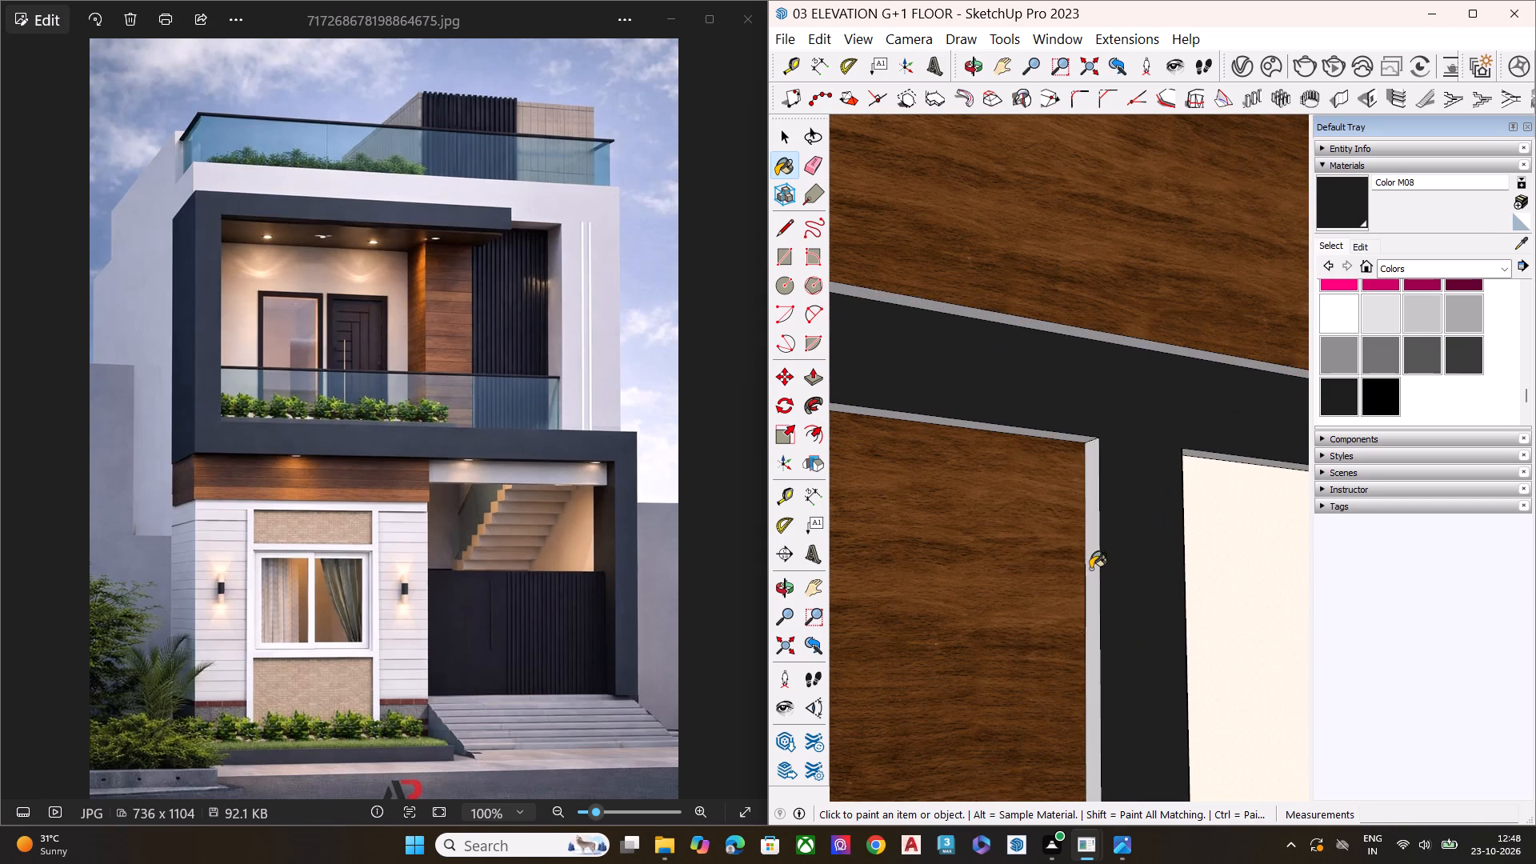
# Paint the upper band's underside above the upper wood panel and above the right front wall with Color M08.
pyautogui.moveTo(1081, 471); pyautogui.dragTo(1078, 390, button='middle')
pyautogui.scroll(5, 1067, 429)
pyautogui.scroll(-1, 1067, 432)
pyautogui.scroll(1, 1067, 432)
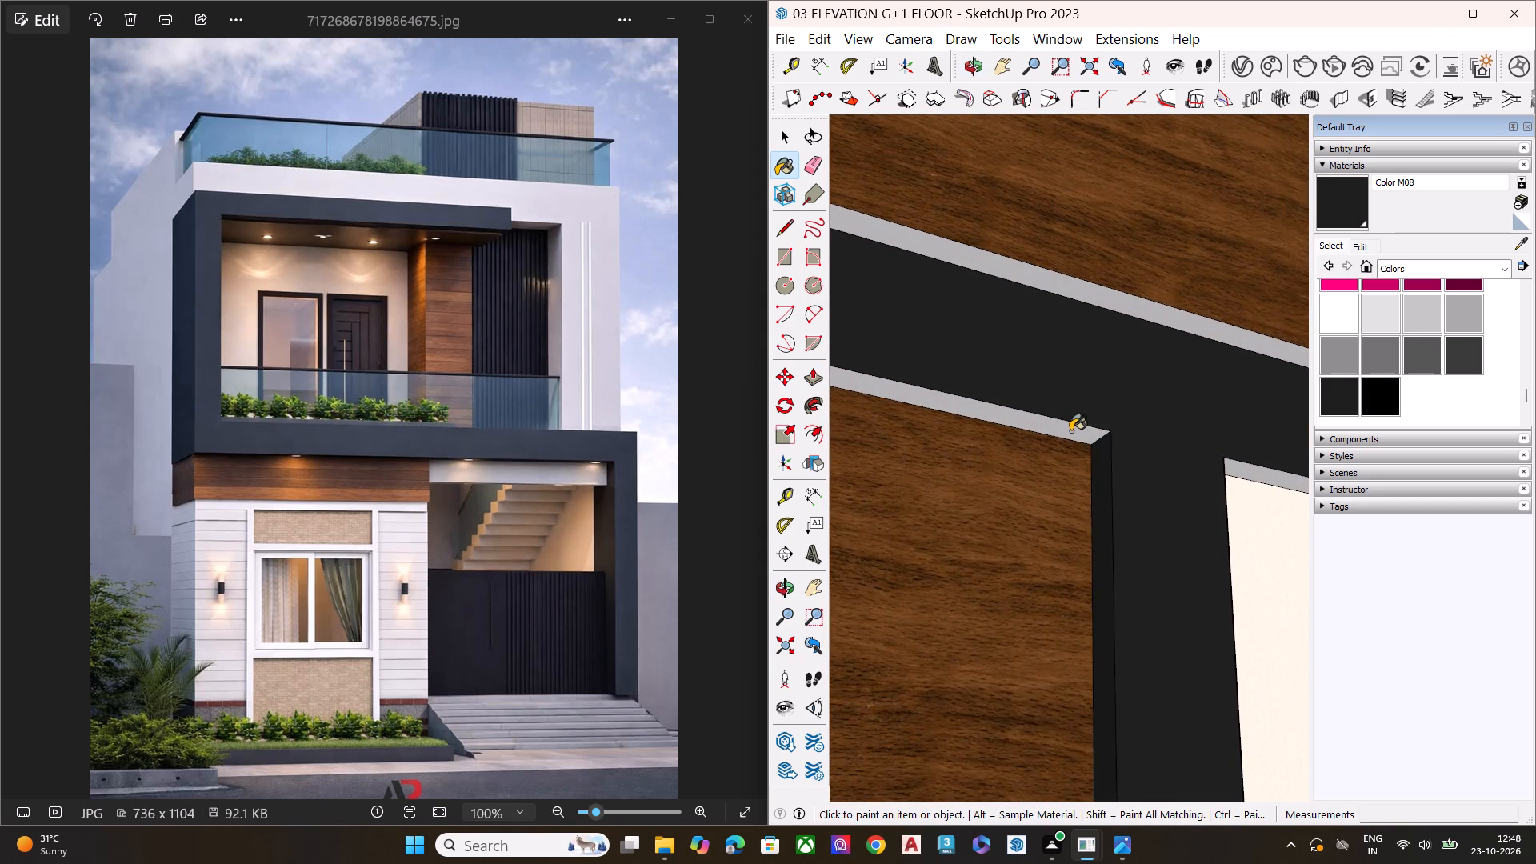
pyautogui.click(1070, 431)
pyautogui.click(1258, 472)
# Paint the thin ledge along the base of the upper wood panel with Color M08.
pyautogui.scroll(-2, 1079, 481)
pyautogui.scroll(1, 1076, 481)
pyautogui.scroll(-2, 1073, 482)
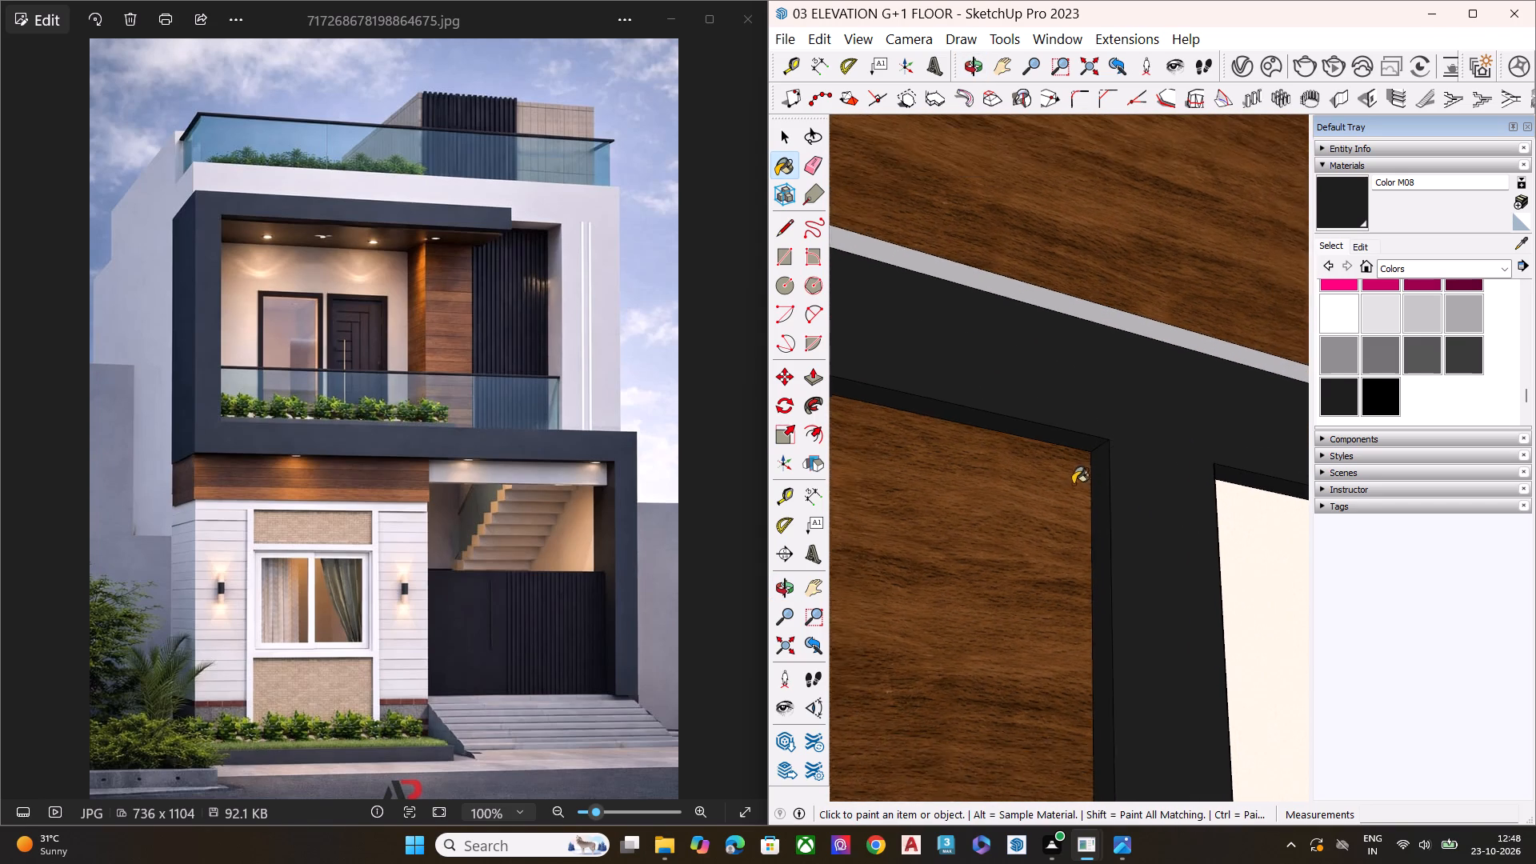
pyautogui.scroll(-5, 1073, 484)
pyautogui.scroll(2, 1138, 510)
pyautogui.scroll(-3, 1138, 510)
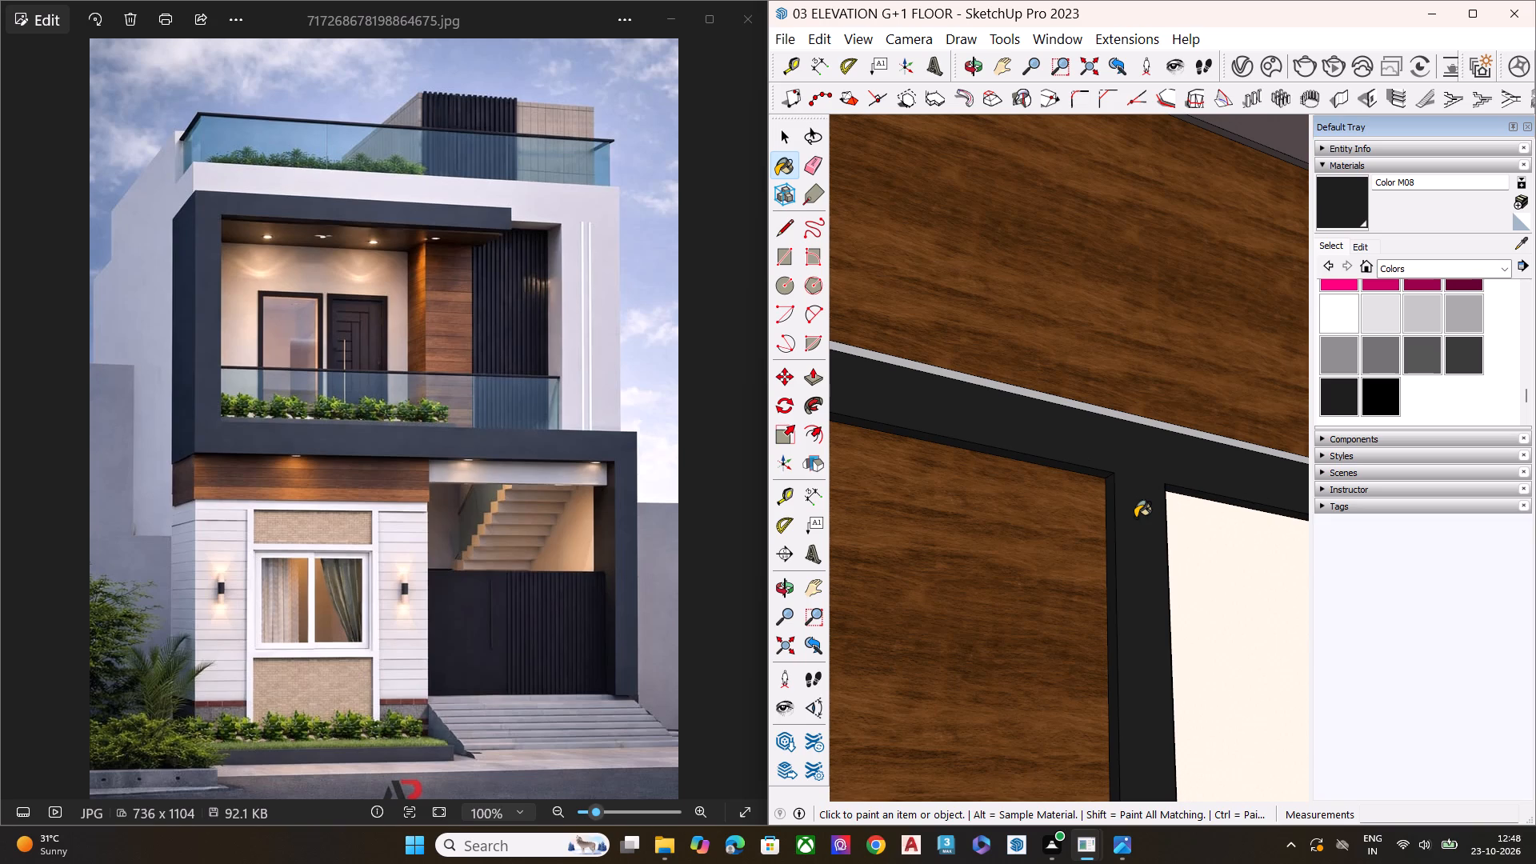
pyautogui.scroll(-17, 1114, 549)
pyautogui.moveTo(1120, 650); pyautogui.dragTo(1141, 863, button='middle')
pyautogui.scroll(1, 1140, 833)
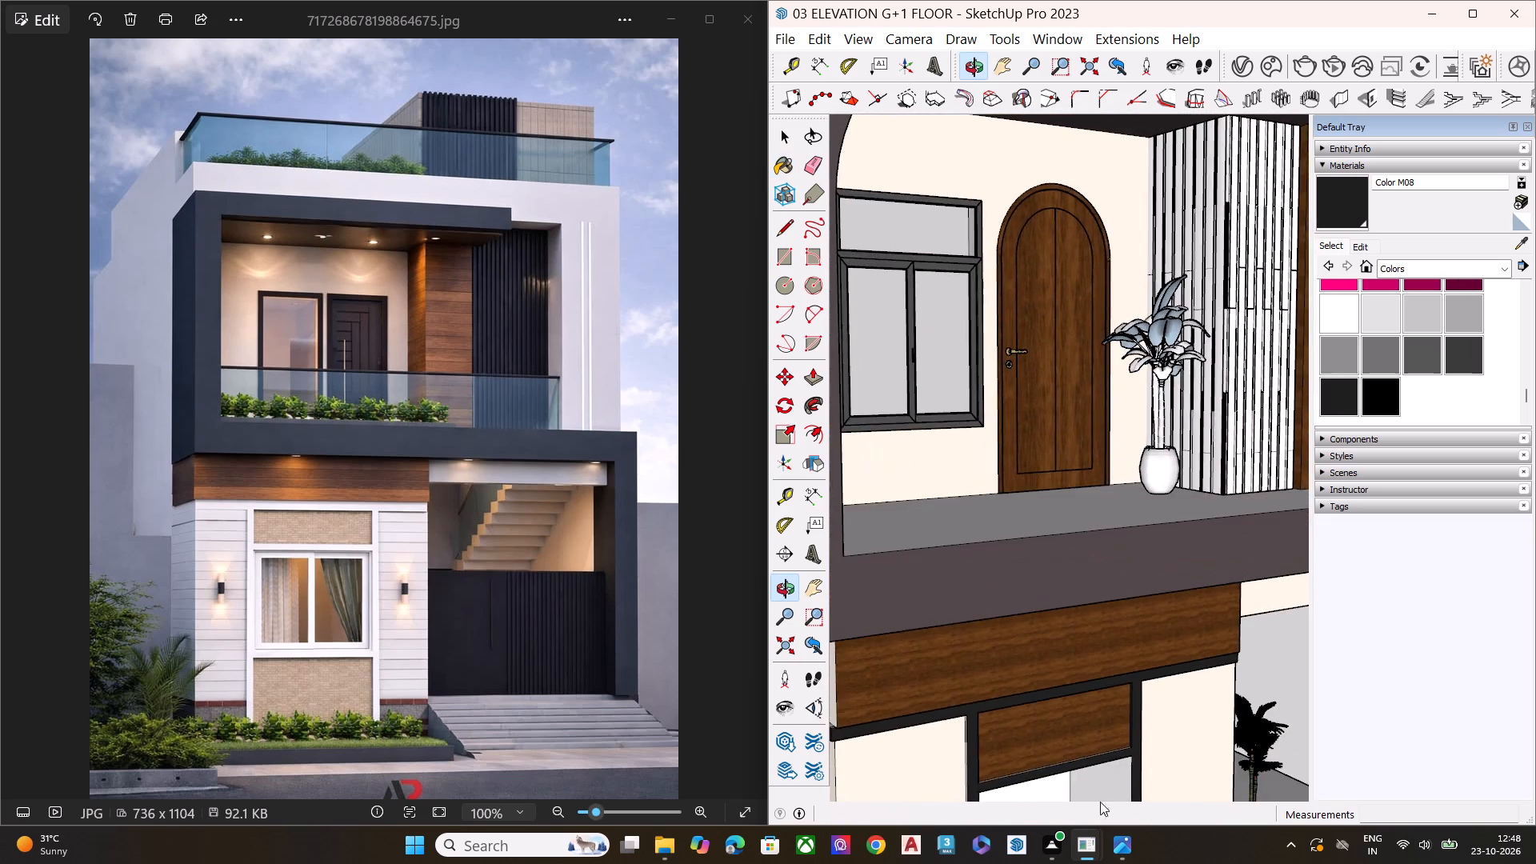
pyautogui.scroll(8, 1069, 768)
pyautogui.scroll(1, 1158, 748)
pyautogui.scroll(-1, 1159, 747)
pyautogui.scroll(12, 1160, 747)
pyautogui.click(1204, 719)
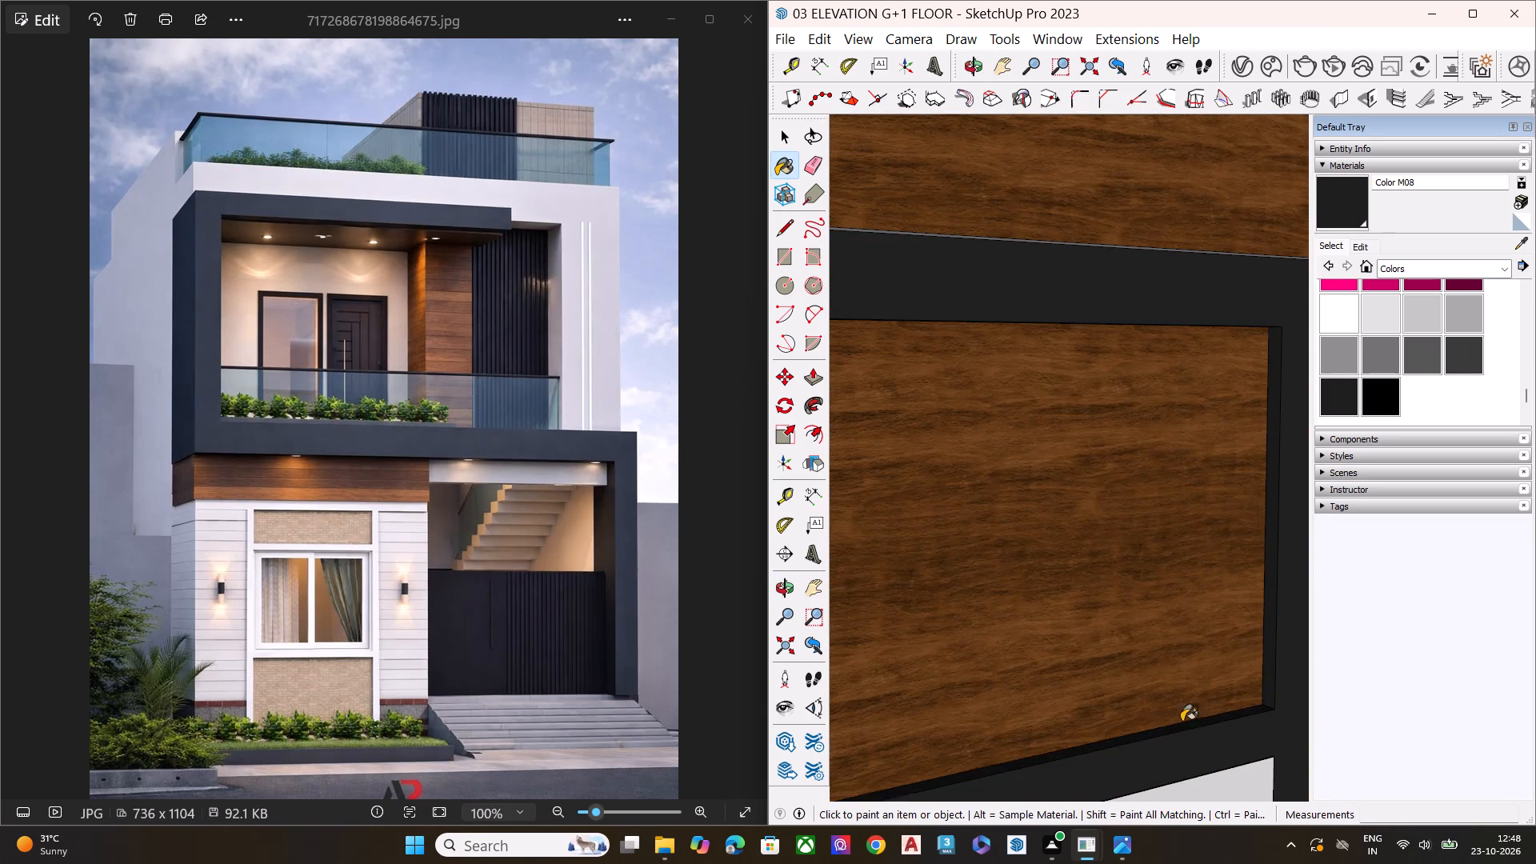
# Paint the top edge of the lower band on the ground-floor side wall with Color M08.
pyautogui.scroll(-2, 1123, 694)
pyautogui.scroll(1, 1126, 687)
pyautogui.scroll(-5, 1126, 687)
pyautogui.moveTo(1109, 671); pyautogui.dragTo(1089, 333, button='middle')
pyautogui.scroll(1, 1105, 665)
pyautogui.scroll(-4, 1089, 333)
pyautogui.scroll(1, 1122, 395)
pyautogui.scroll(-6, 1123, 396)
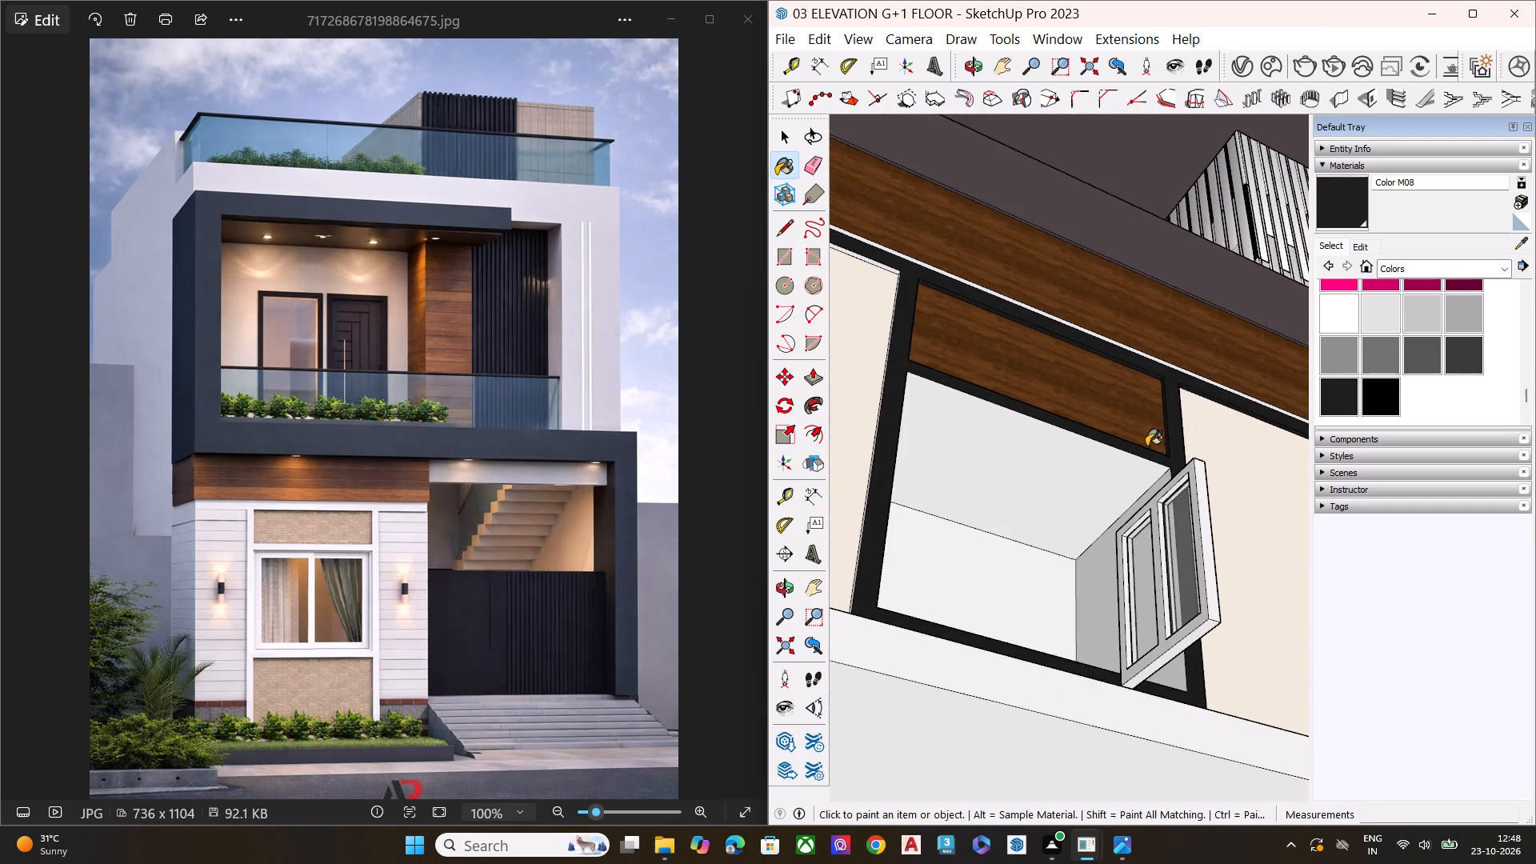
pyautogui.scroll(-3, 1146, 446)
pyautogui.moveTo(1097, 510); pyautogui.dragTo(1136, 832, button='middle')
pyautogui.scroll(-8, 1146, 554)
pyautogui.moveTo(1134, 669); pyautogui.dragTo(1142, 762, button='middle')
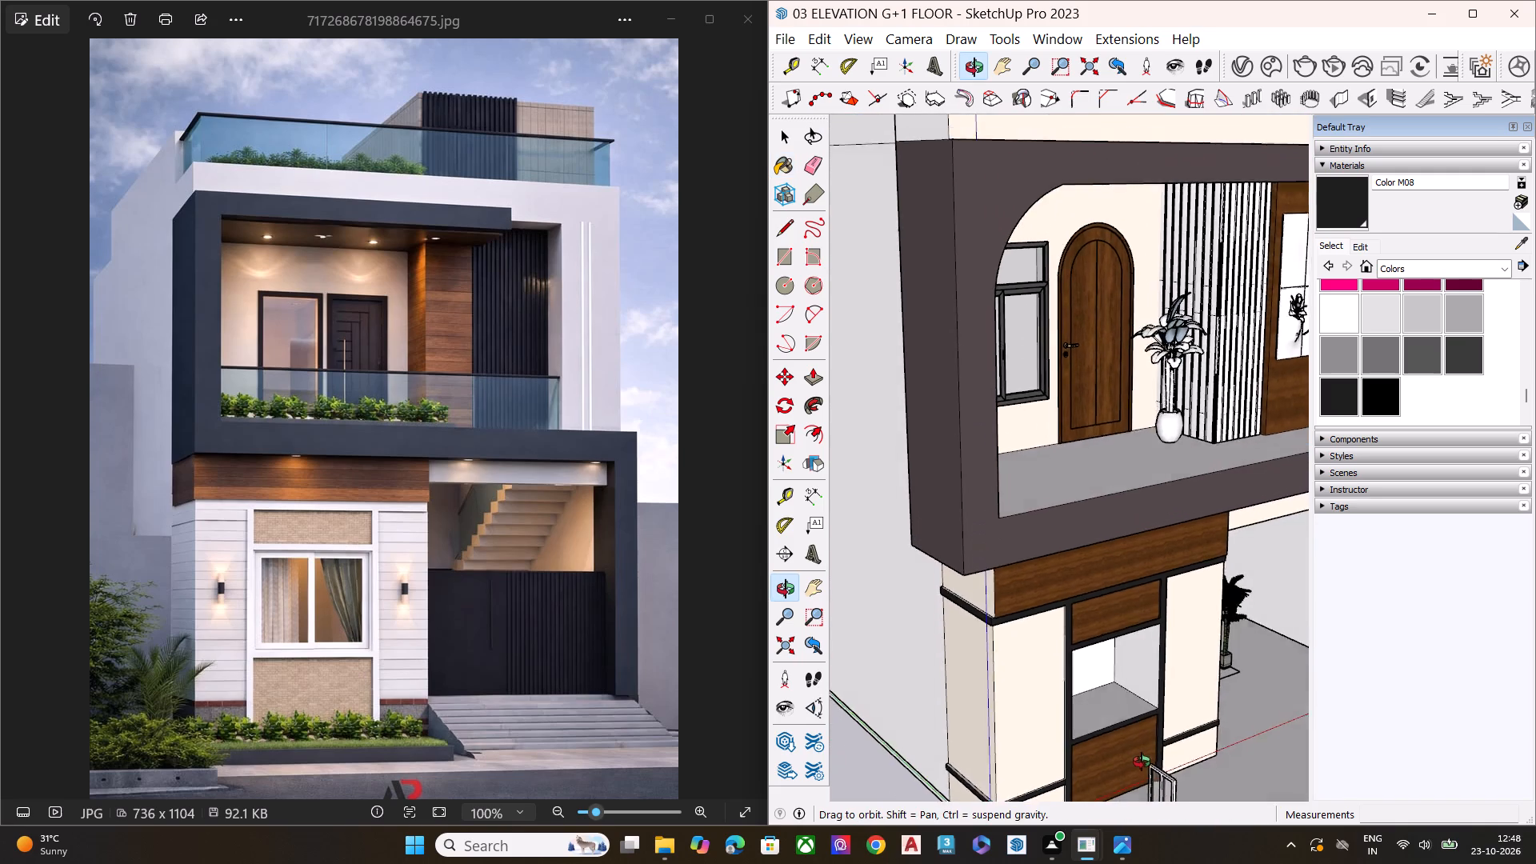
pyautogui.moveTo(1142, 762); pyautogui.dragTo(1148, 854, button='middle')
pyautogui.scroll(5, 1057, 794)
pyautogui.scroll(4, 954, 752)
pyautogui.scroll(-3, 954, 754)
pyautogui.scroll(3, 957, 756)
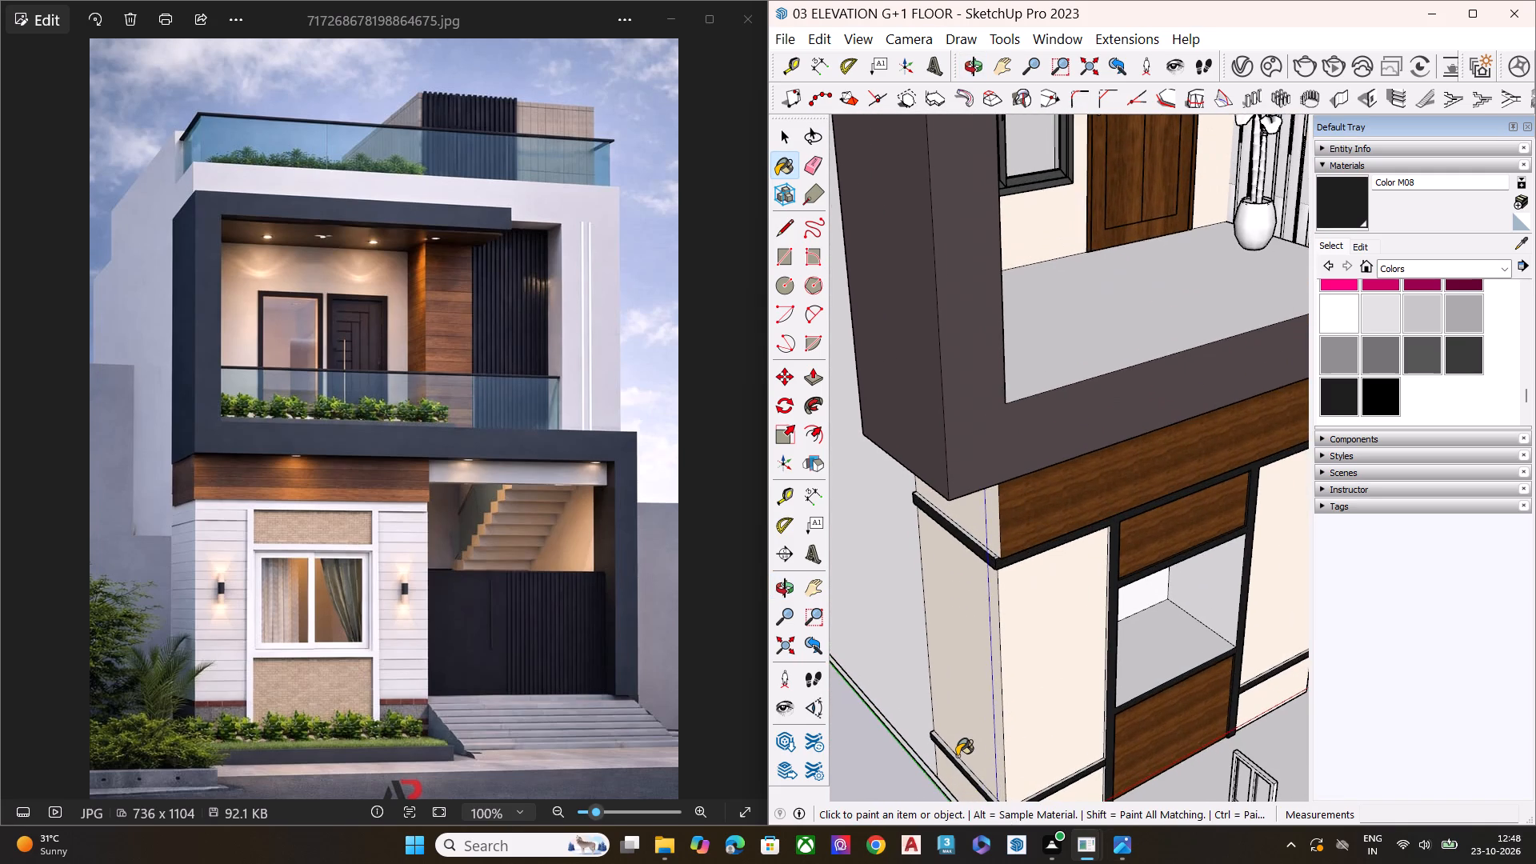
pyautogui.scroll(2, 957, 756)
pyautogui.scroll(-1, 957, 756)
pyautogui.scroll(9, 957, 756)
pyautogui.scroll(-1, 957, 758)
pyautogui.scroll(4, 957, 758)
pyautogui.click(954, 760)
# Paint the window frame's outer side edge beside the left front wall with Color M08.
pyautogui.scroll(-6, 822, 621)
pyautogui.scroll(1, 825, 615)
pyautogui.scroll(-2, 839, 606)
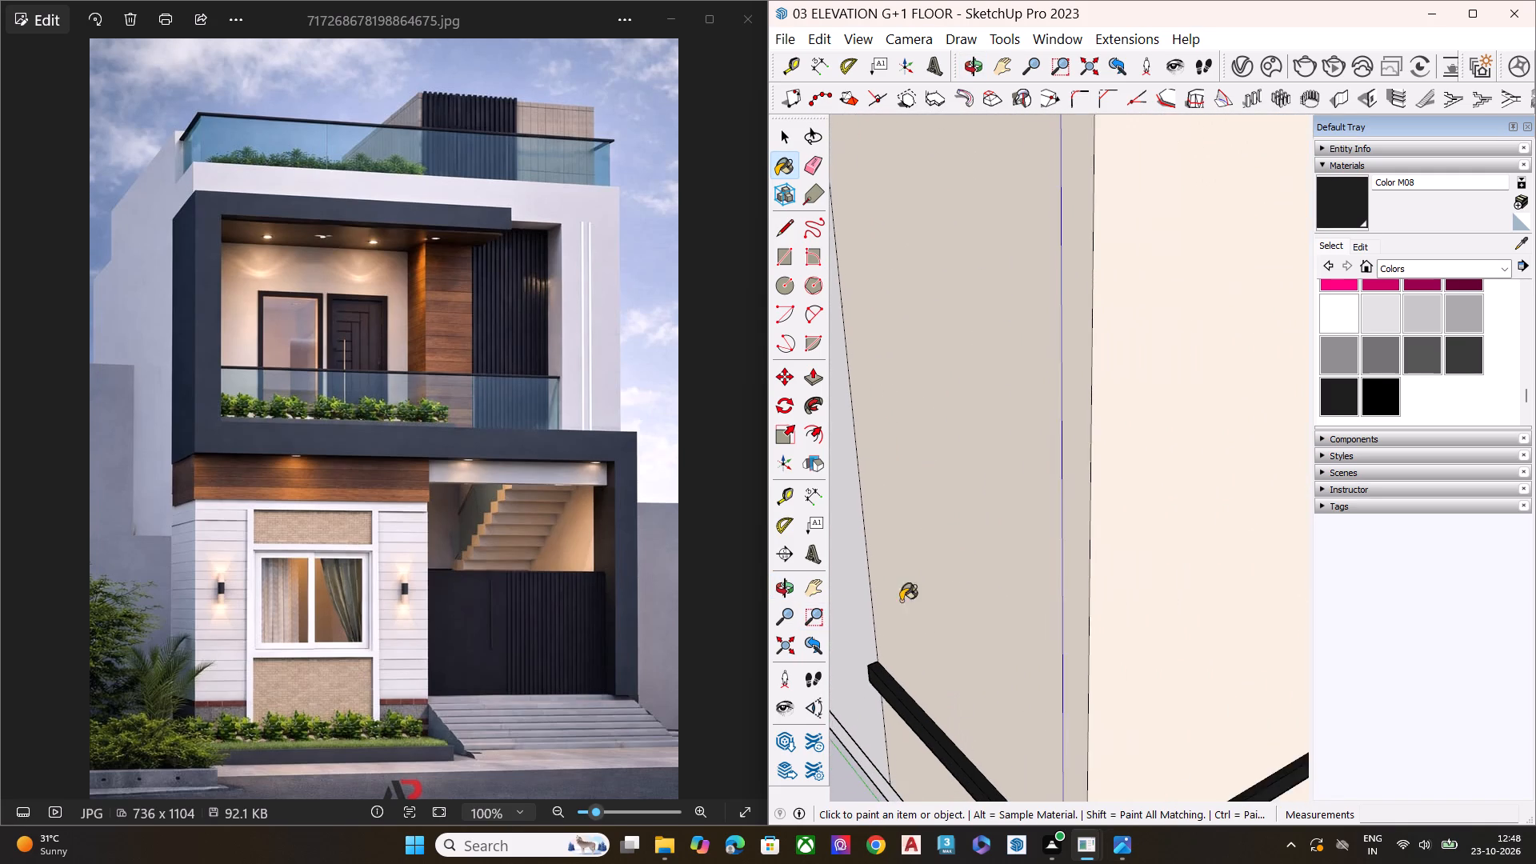
pyautogui.scroll(-10, 1019, 577)
pyautogui.scroll(9, 1056, 665)
pyautogui.scroll(-2, 939, 611)
pyautogui.scroll(1, 945, 608)
pyautogui.scroll(-5, 946, 607)
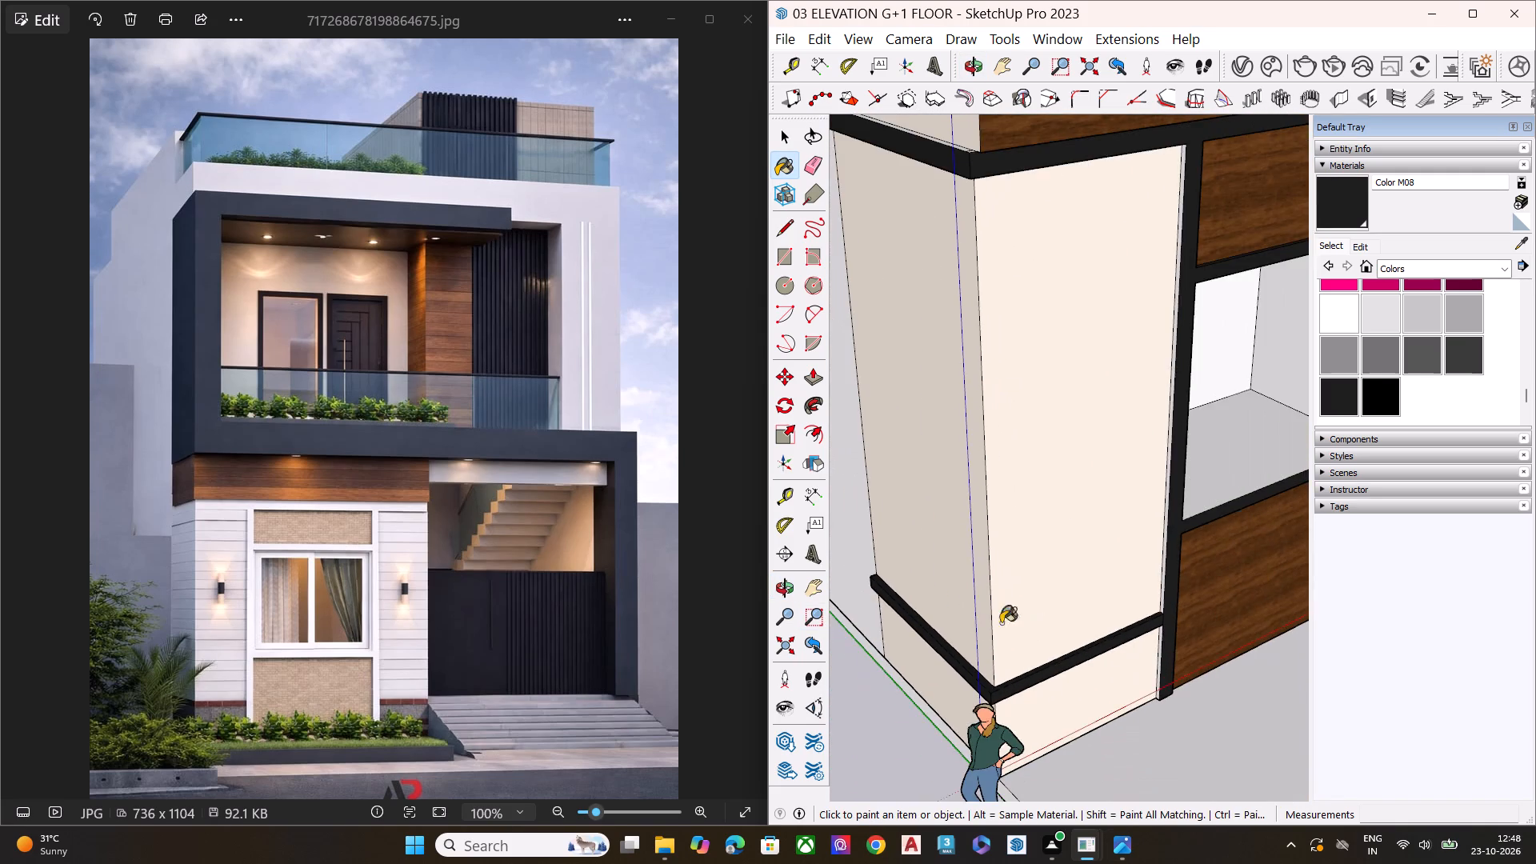
pyautogui.scroll(-8, 907, 623)
pyautogui.scroll(1, 1014, 514)
pyautogui.scroll(-1, 1017, 510)
pyautogui.scroll(8, 1018, 510)
pyautogui.scroll(10, 979, 421)
pyautogui.scroll(1, 1005, 355)
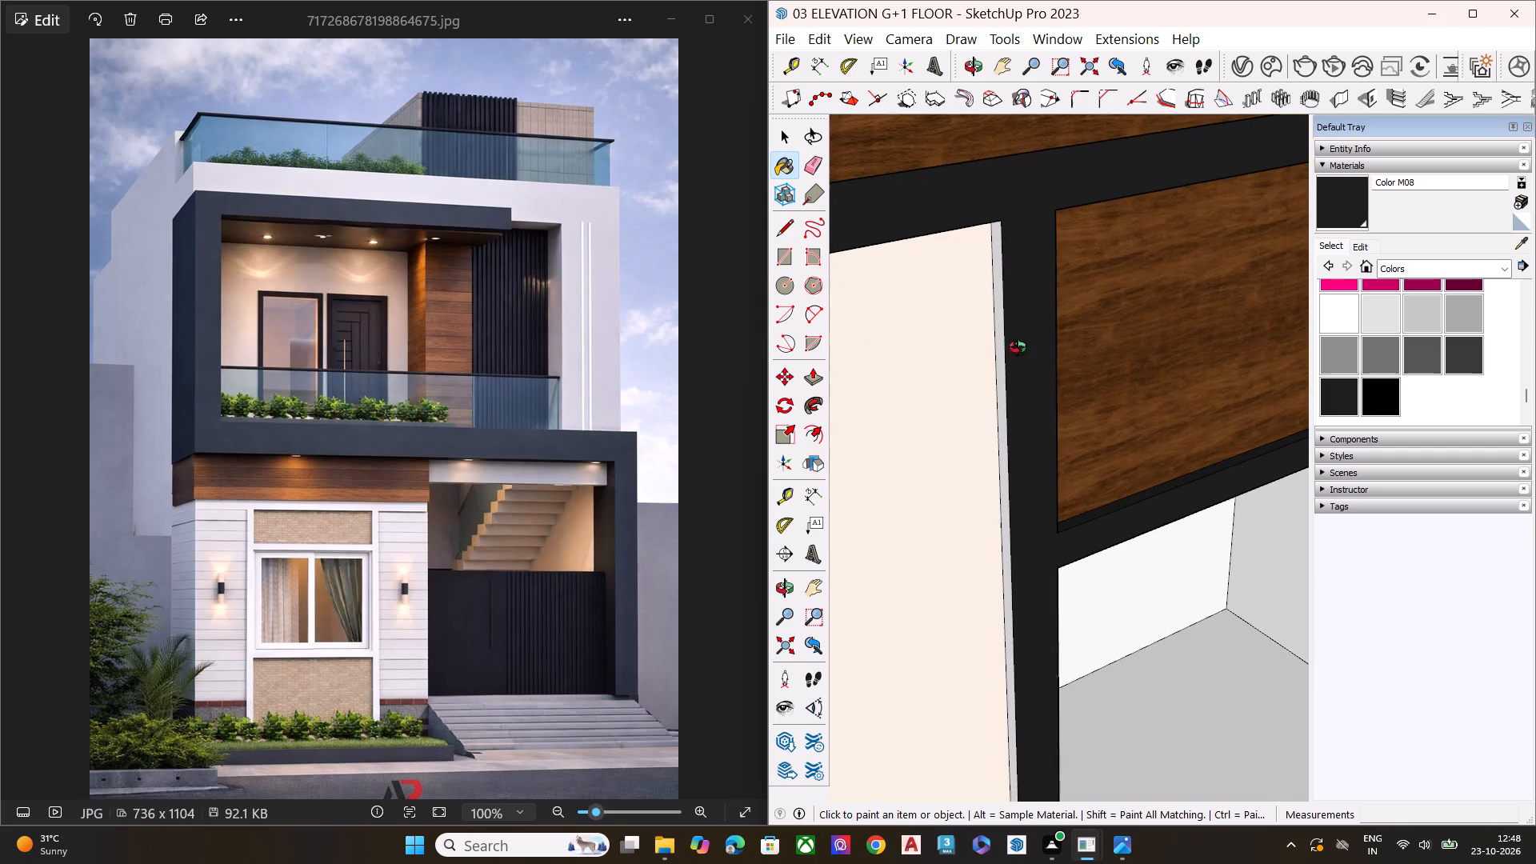
pyautogui.moveTo(1015, 348); pyautogui.dragTo(1037, 328, button='middle')
pyautogui.scroll(4, 1023, 342)
pyautogui.click(992, 385)
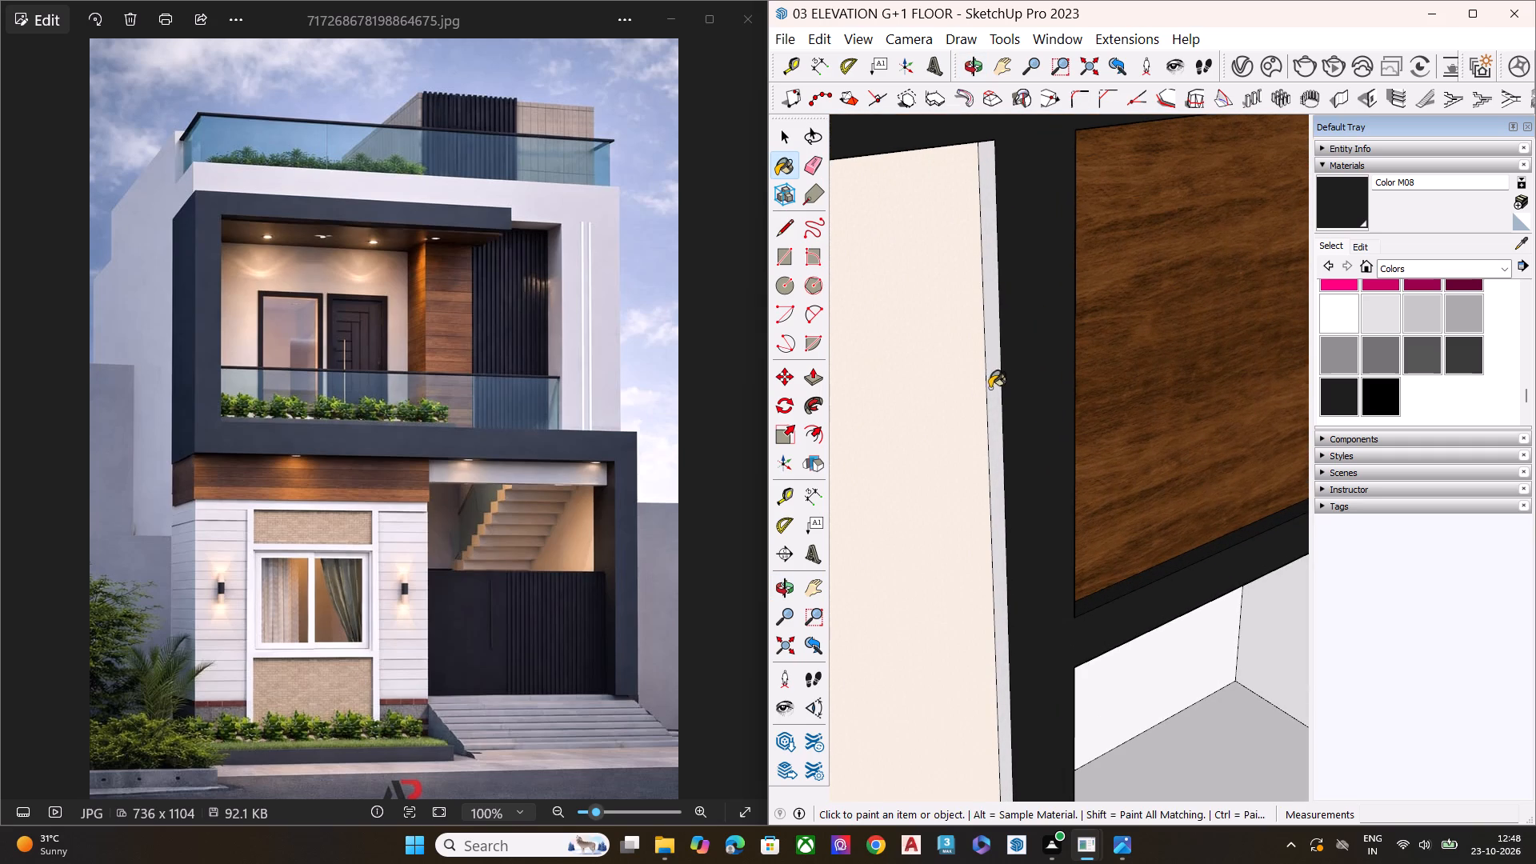
# Paint the top edge of the lower band on the right front wall with Color M08.
pyautogui.scroll(-18, 953, 438)
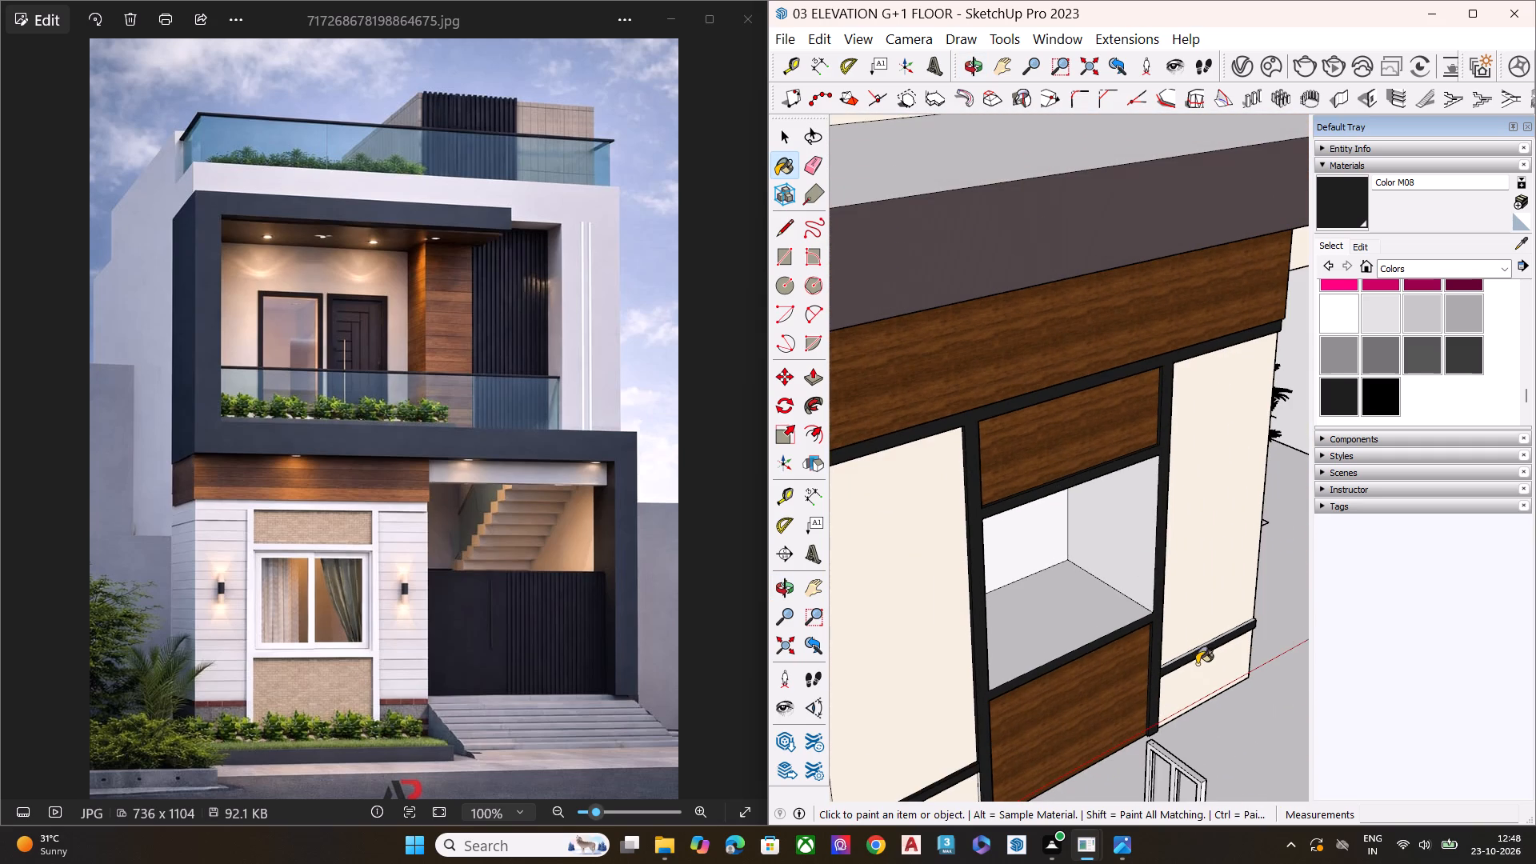
pyautogui.scroll(12, 1197, 664)
pyautogui.scroll(-2, 1158, 633)
pyautogui.scroll(4, 1159, 636)
pyautogui.click(1173, 645)
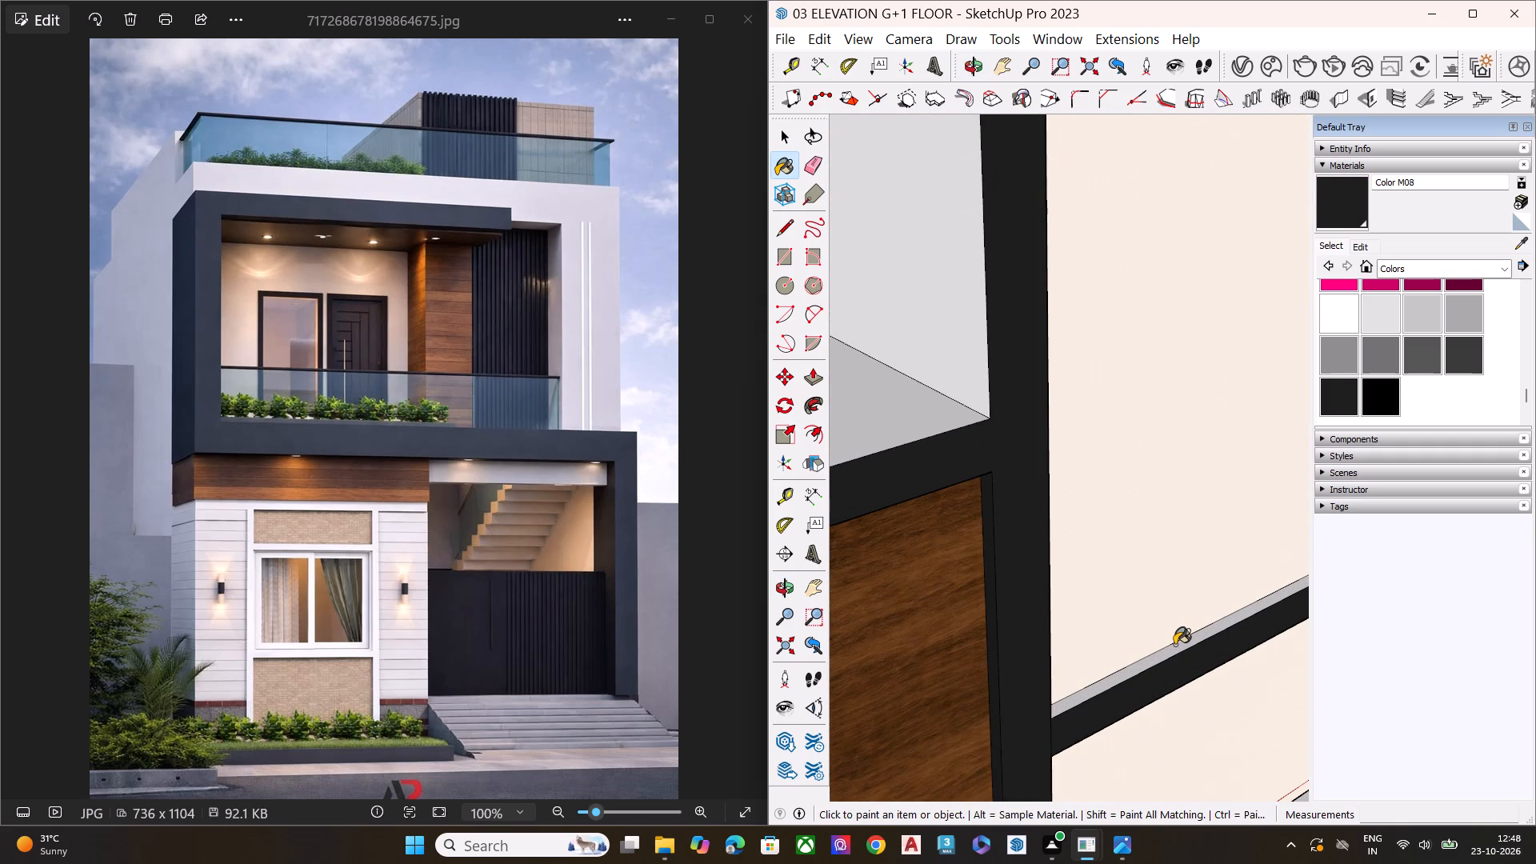
# Paint the remaining light strip on top of the lower band beside the window frame, on the right front wall, with Color M08.
pyautogui.click(1174, 645)
# Paint the underside of the lower band on the right front wall with Color M08.
pyautogui.scroll(-7, 969, 610)
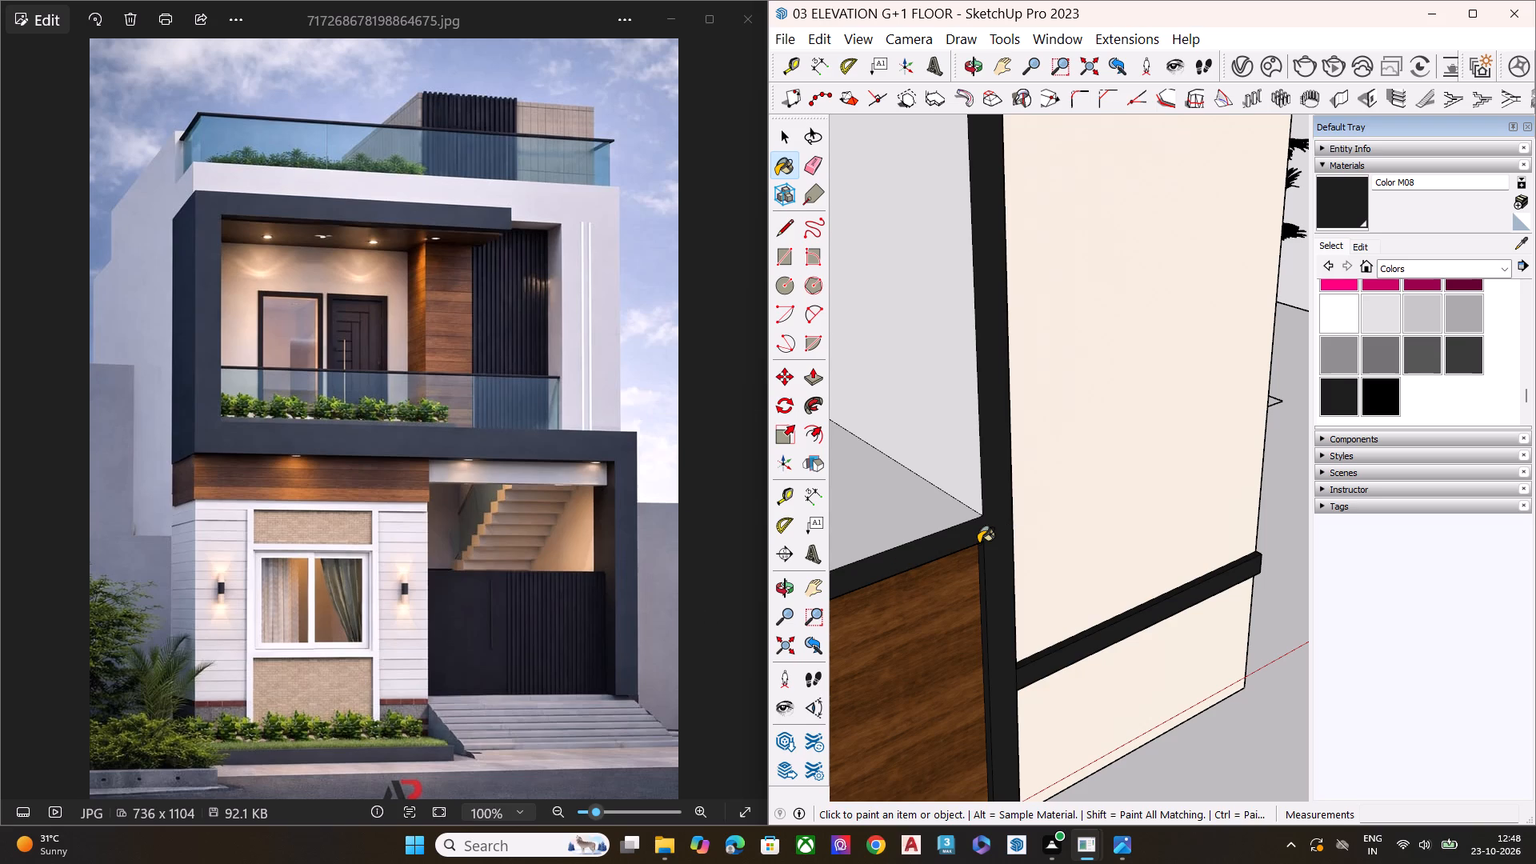
pyautogui.scroll(-9, 978, 543)
pyautogui.moveTo(1136, 622); pyautogui.dragTo(1068, 177, button='middle')
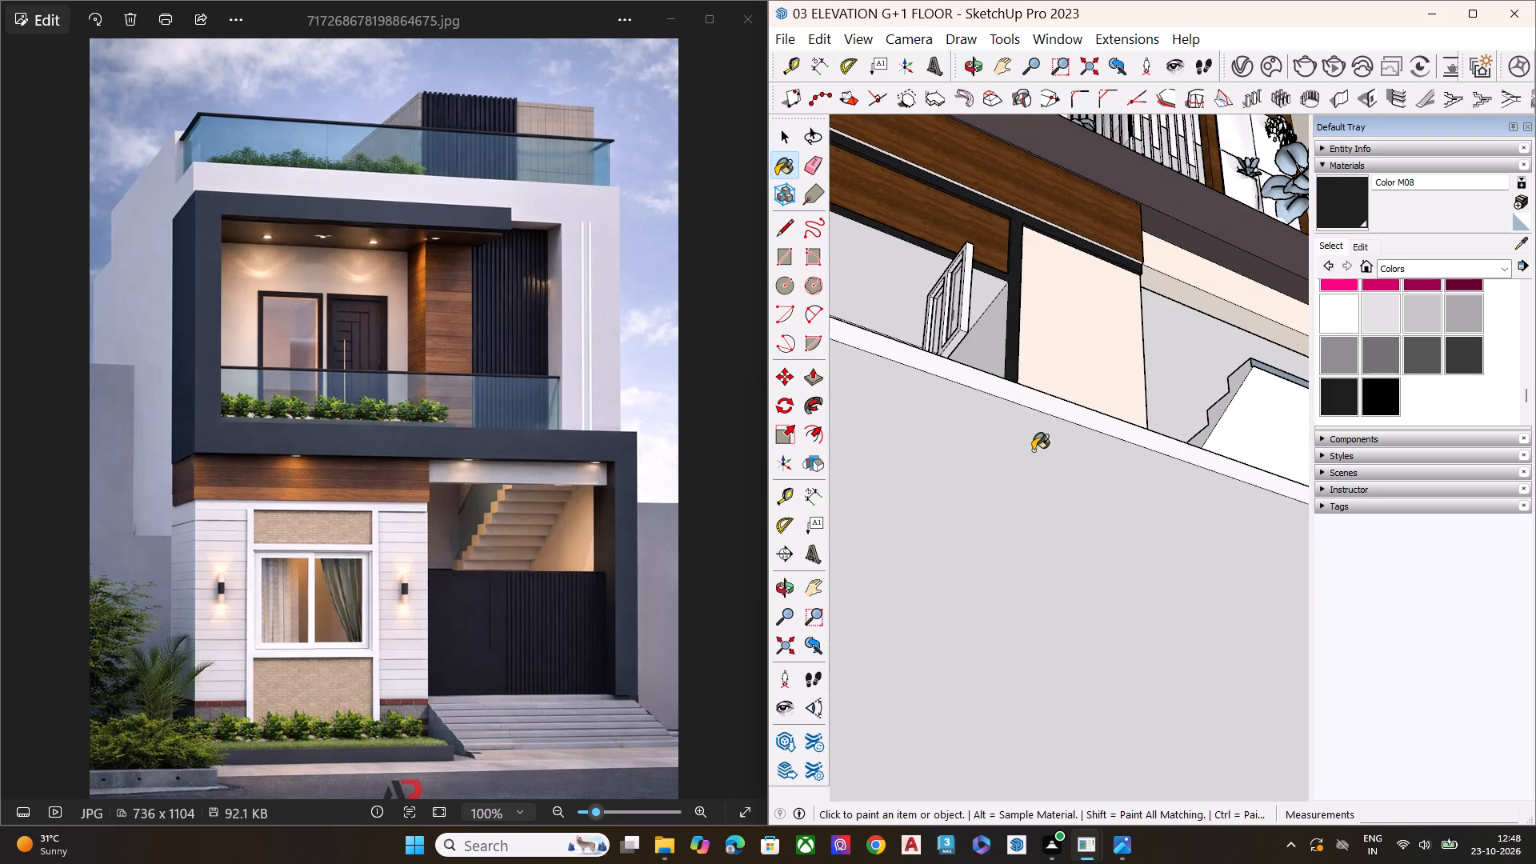
pyautogui.moveTo(1037, 594); pyautogui.dragTo(1061, 722, button='middle')
pyautogui.scroll(8, 1080, 537)
pyautogui.scroll(6, 1098, 666)
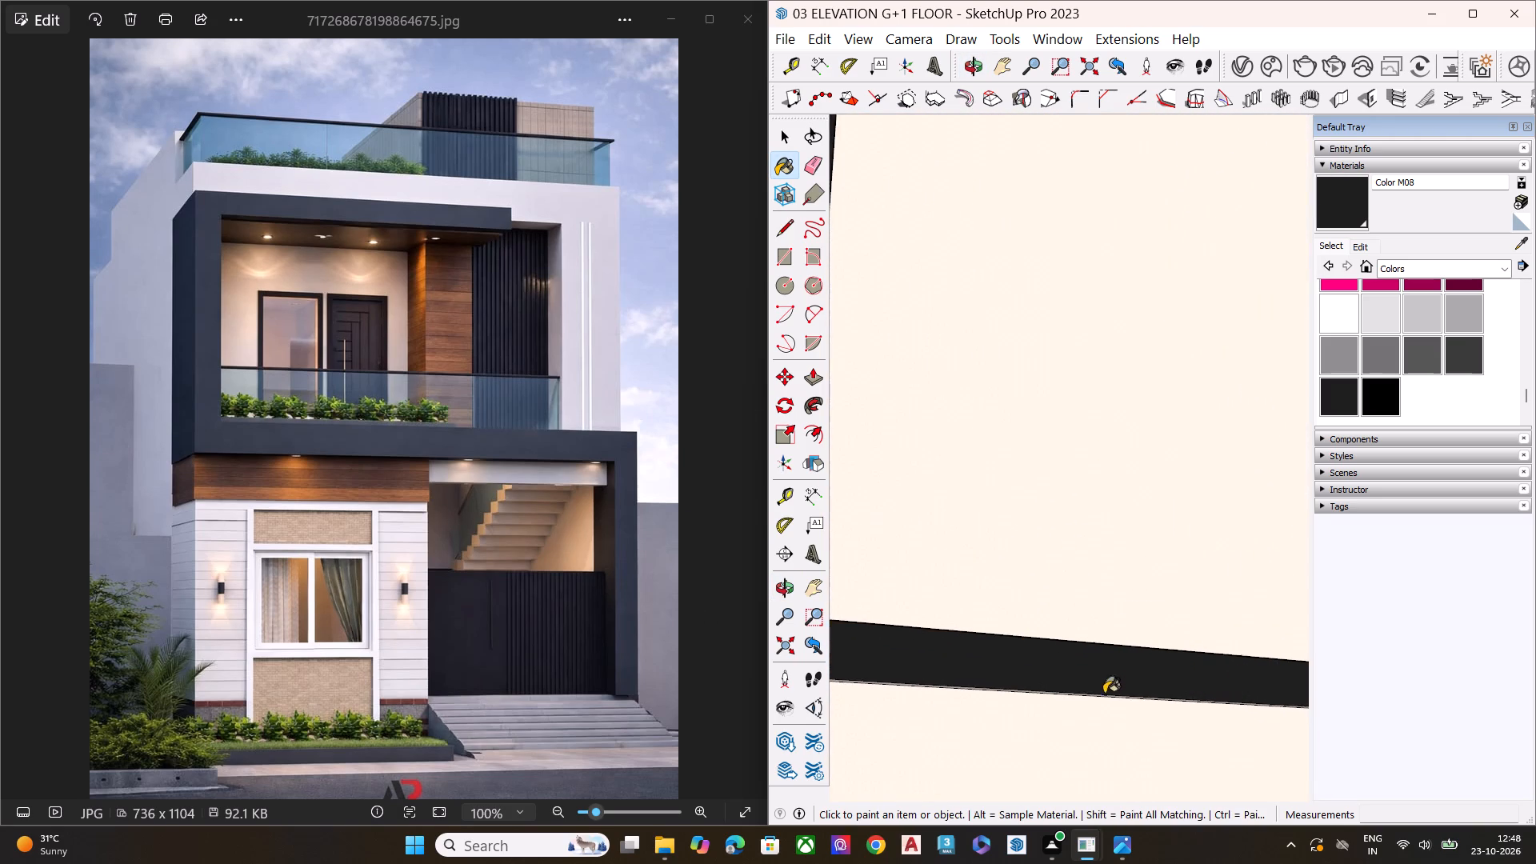
pyautogui.scroll(1, 1101, 674)
pyautogui.moveTo(1103, 655); pyautogui.dragTo(1167, 502, button='middle')
pyautogui.moveTo(1157, 535); pyautogui.dragTo(1170, 676, button='middle')
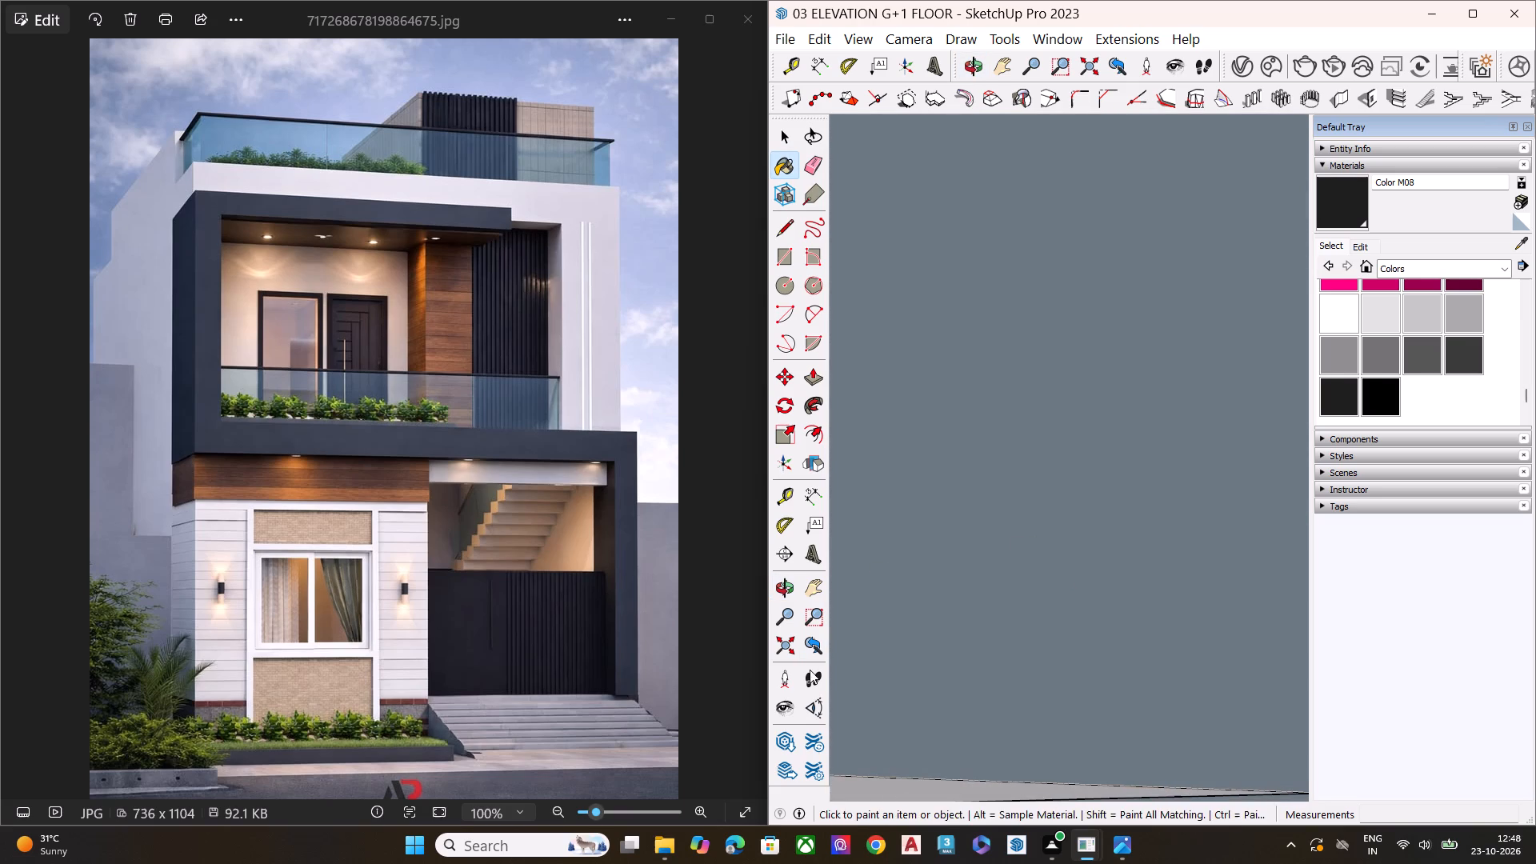
pyautogui.click(782, 648)
pyautogui.scroll(-1, 1003, 658)
pyautogui.scroll(7, 1123, 581)
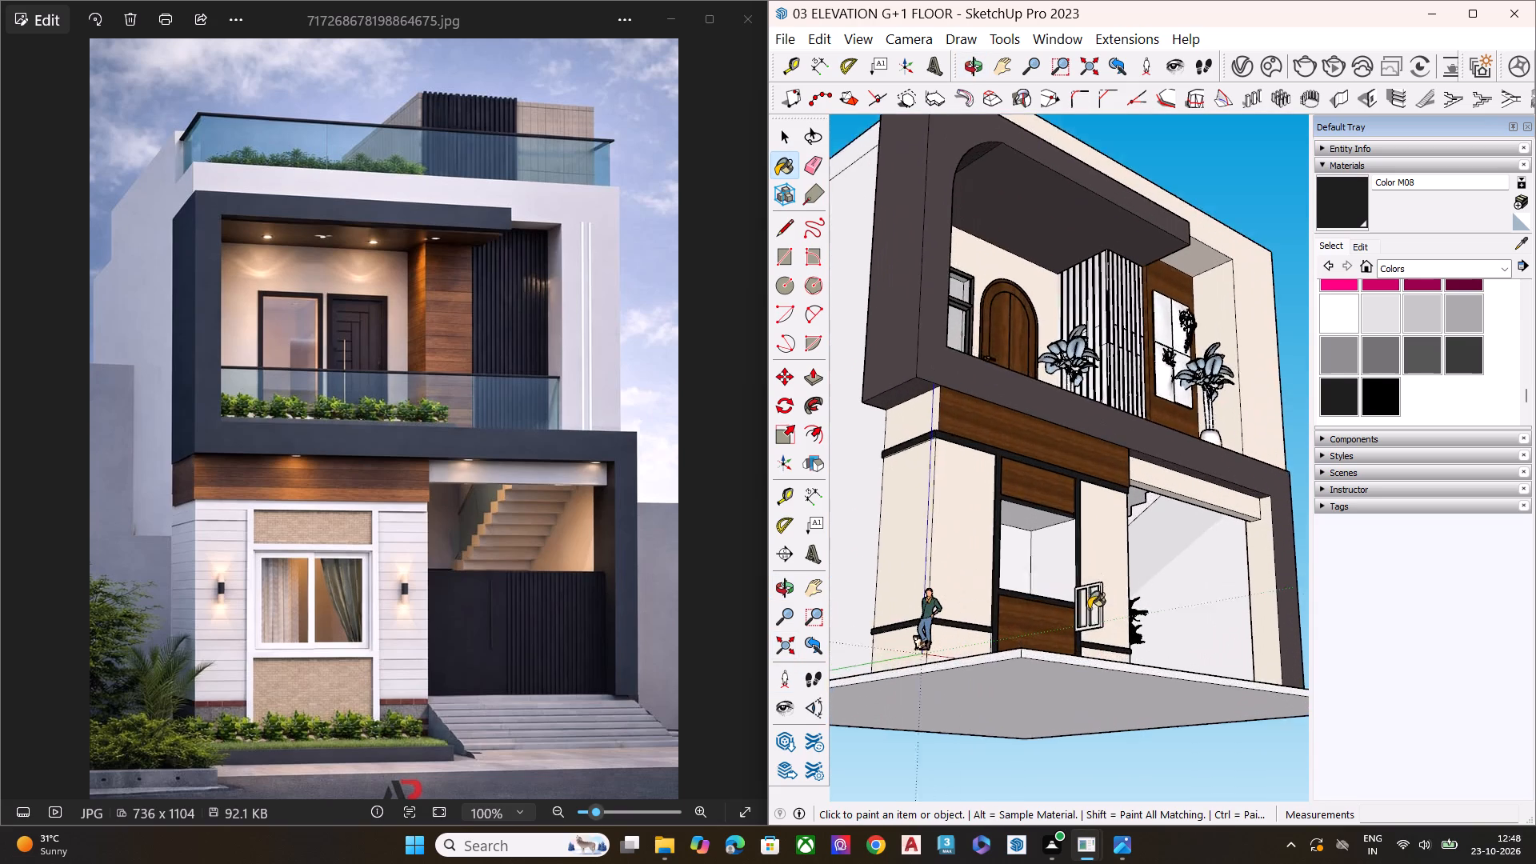
pyautogui.moveTo(1062, 673); pyautogui.dragTo(1078, 747, button='middle')
pyautogui.scroll(10, 1071, 738)
pyautogui.scroll(6, 1158, 654)
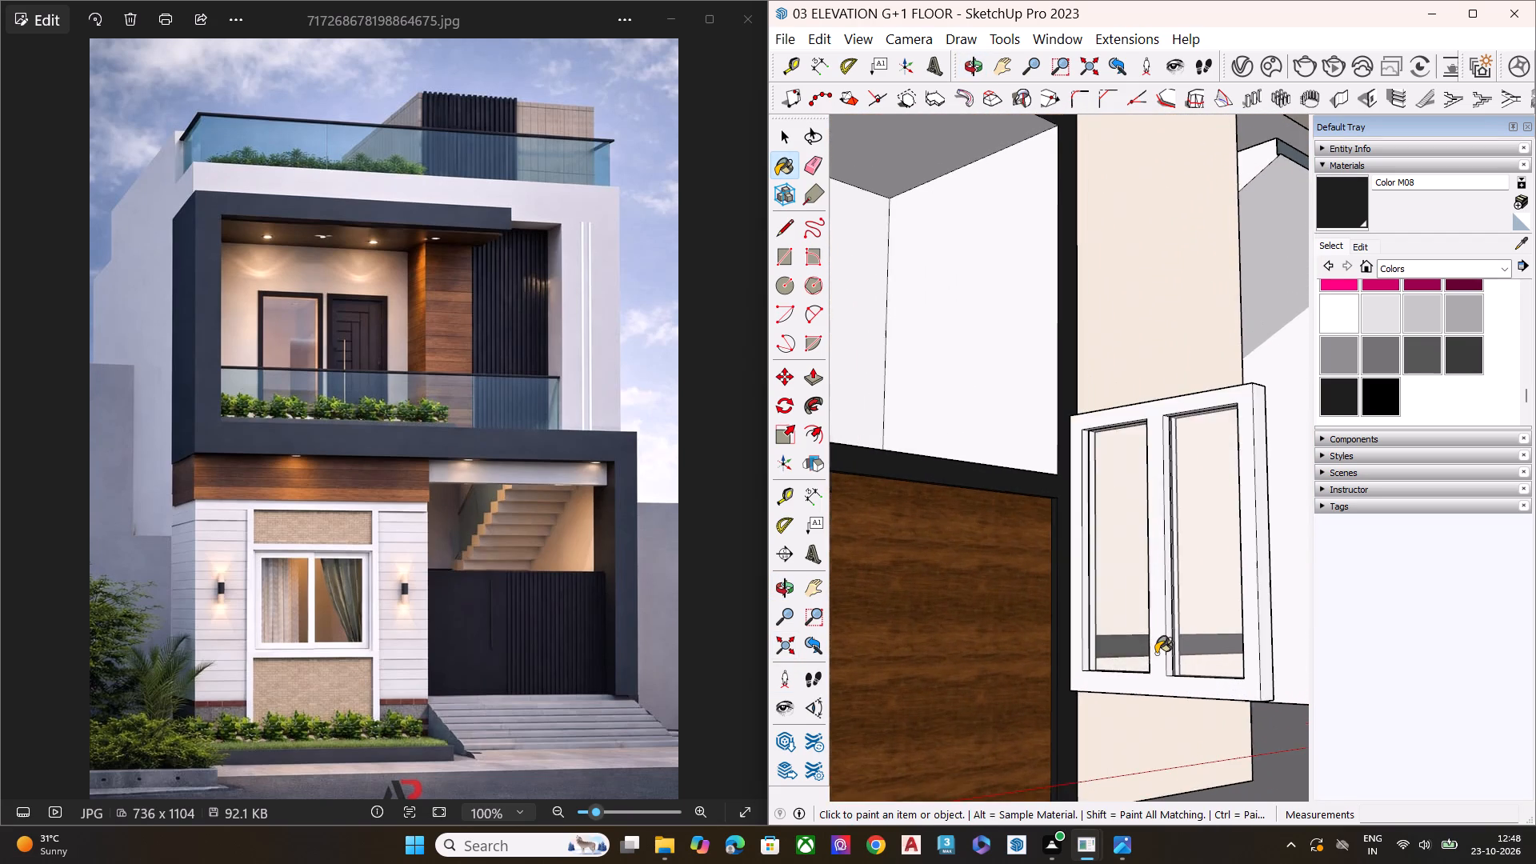
pyautogui.scroll(1, 1045, 770)
pyautogui.moveTo(1043, 767); pyautogui.dragTo(1073, 674, button='middle')
pyautogui.moveTo(1082, 672); pyautogui.dragTo(1092, 785, button='middle')
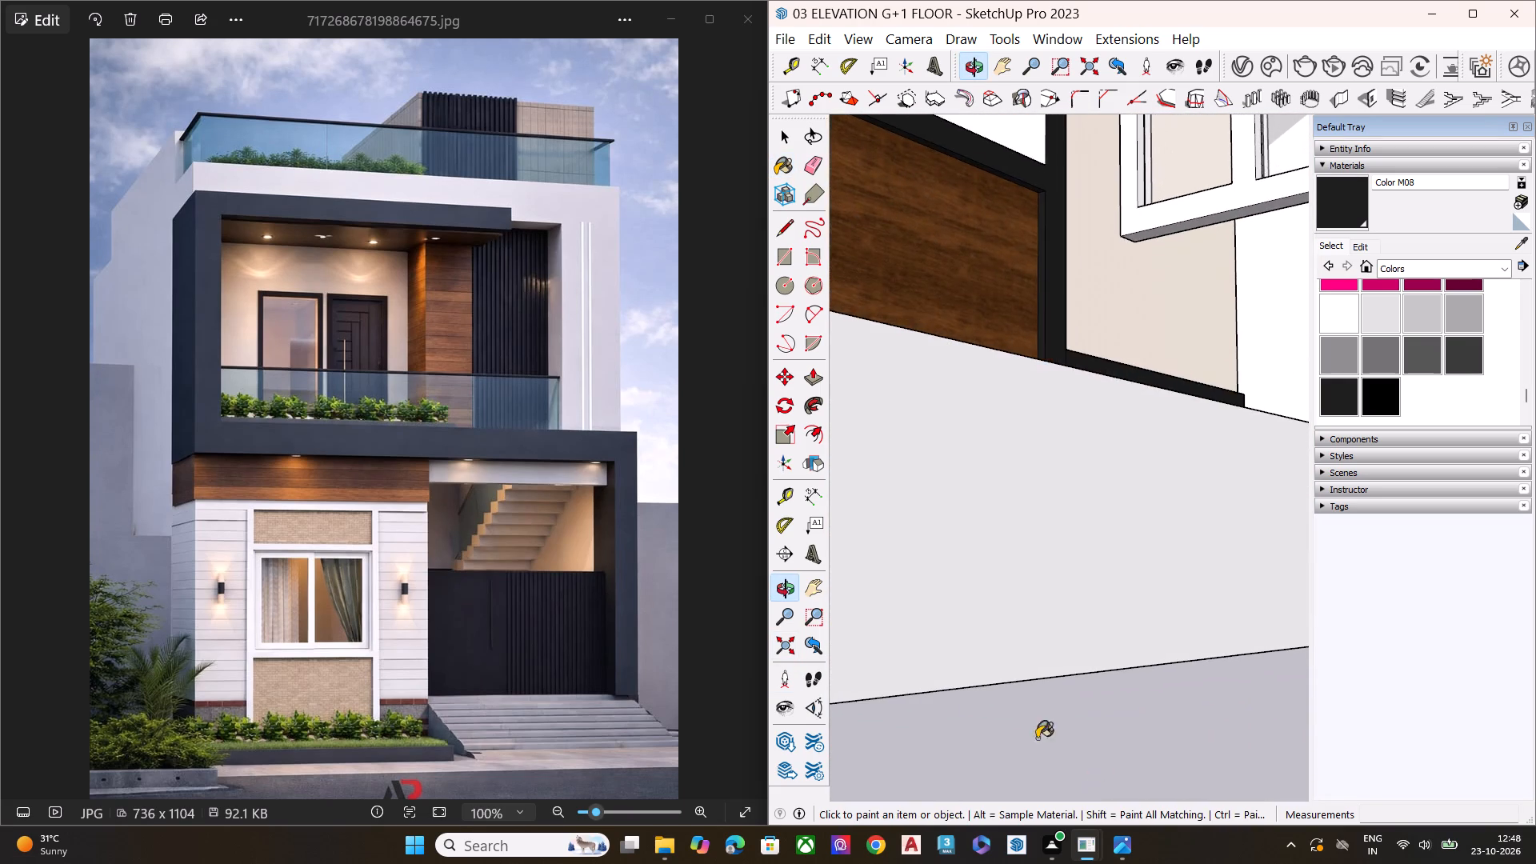
pyautogui.scroll(-2, 969, 706)
pyautogui.scroll(-7, 1050, 619)
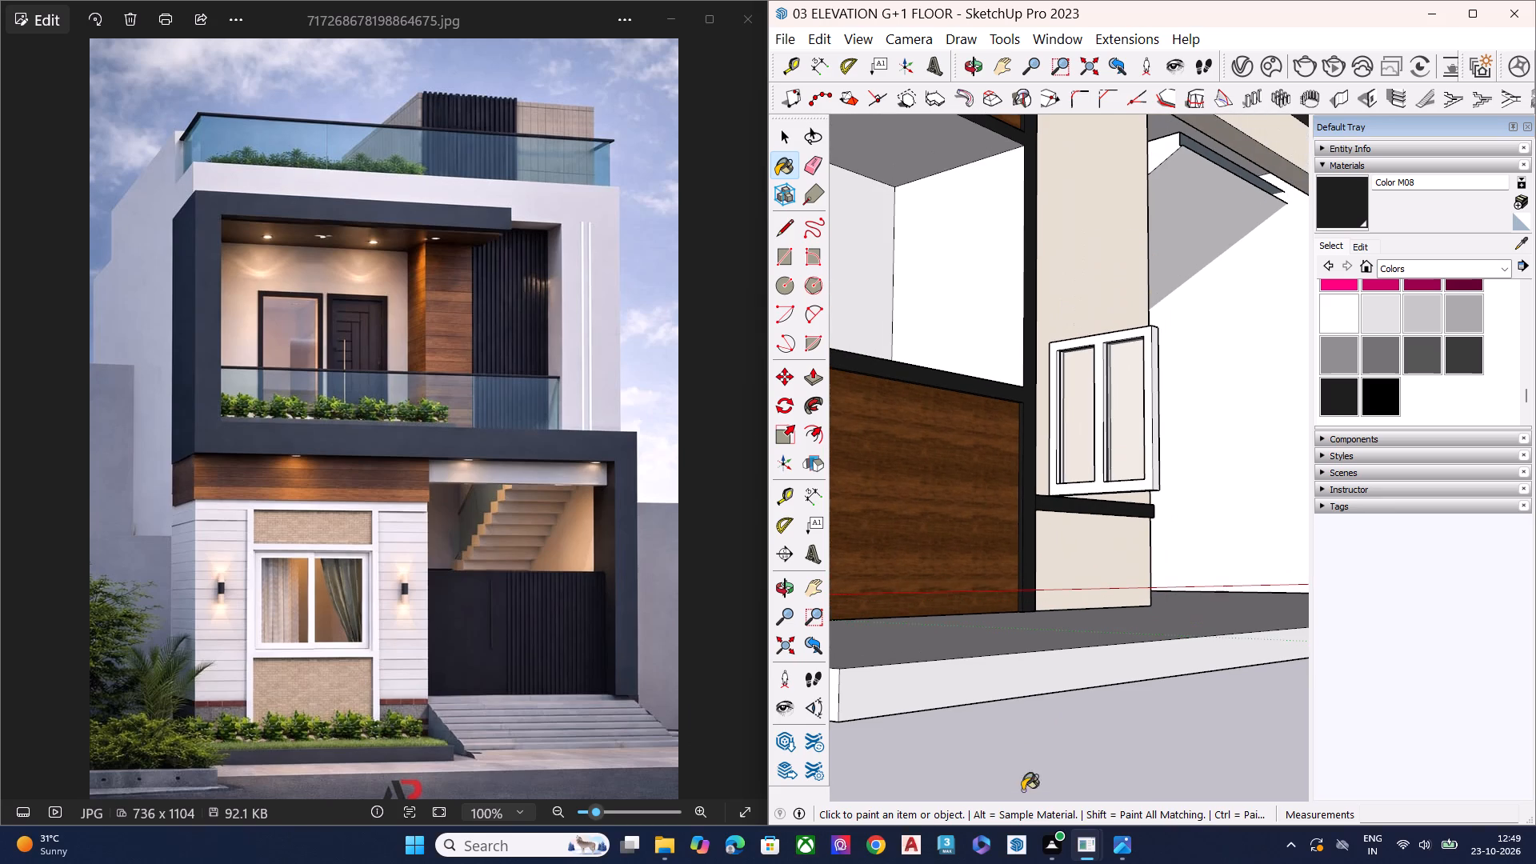
pyautogui.scroll(2, 1025, 327)
pyautogui.scroll(9, 1024, 395)
pyautogui.scroll(1, 1090, 629)
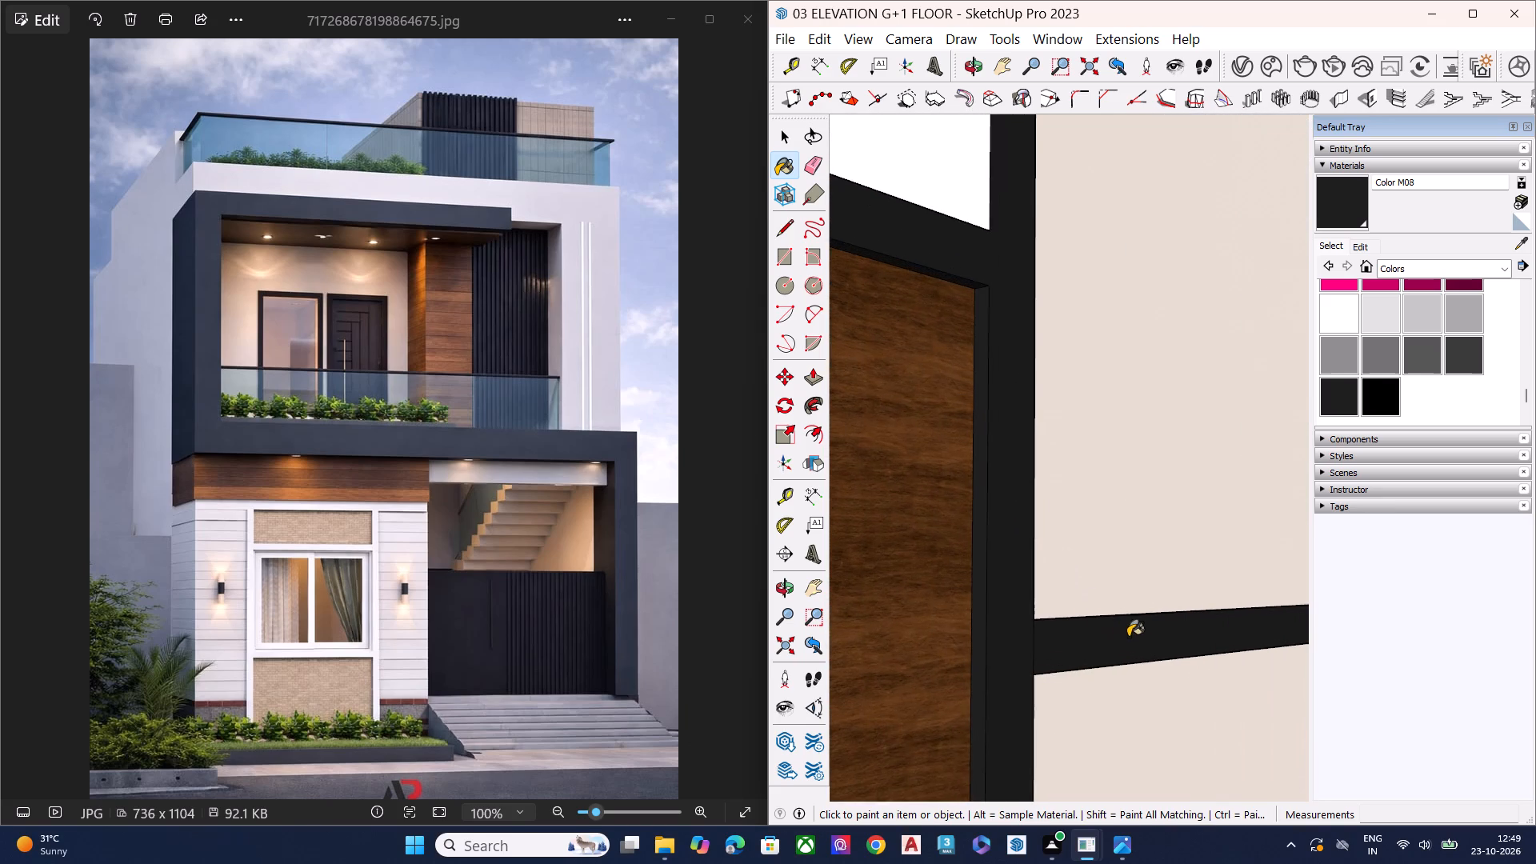
pyautogui.scroll(7, 1162, 666)
pyautogui.moveTo(1070, 669); pyautogui.dragTo(1101, 518, button='middle')
pyautogui.scroll(1, 1057, 596)
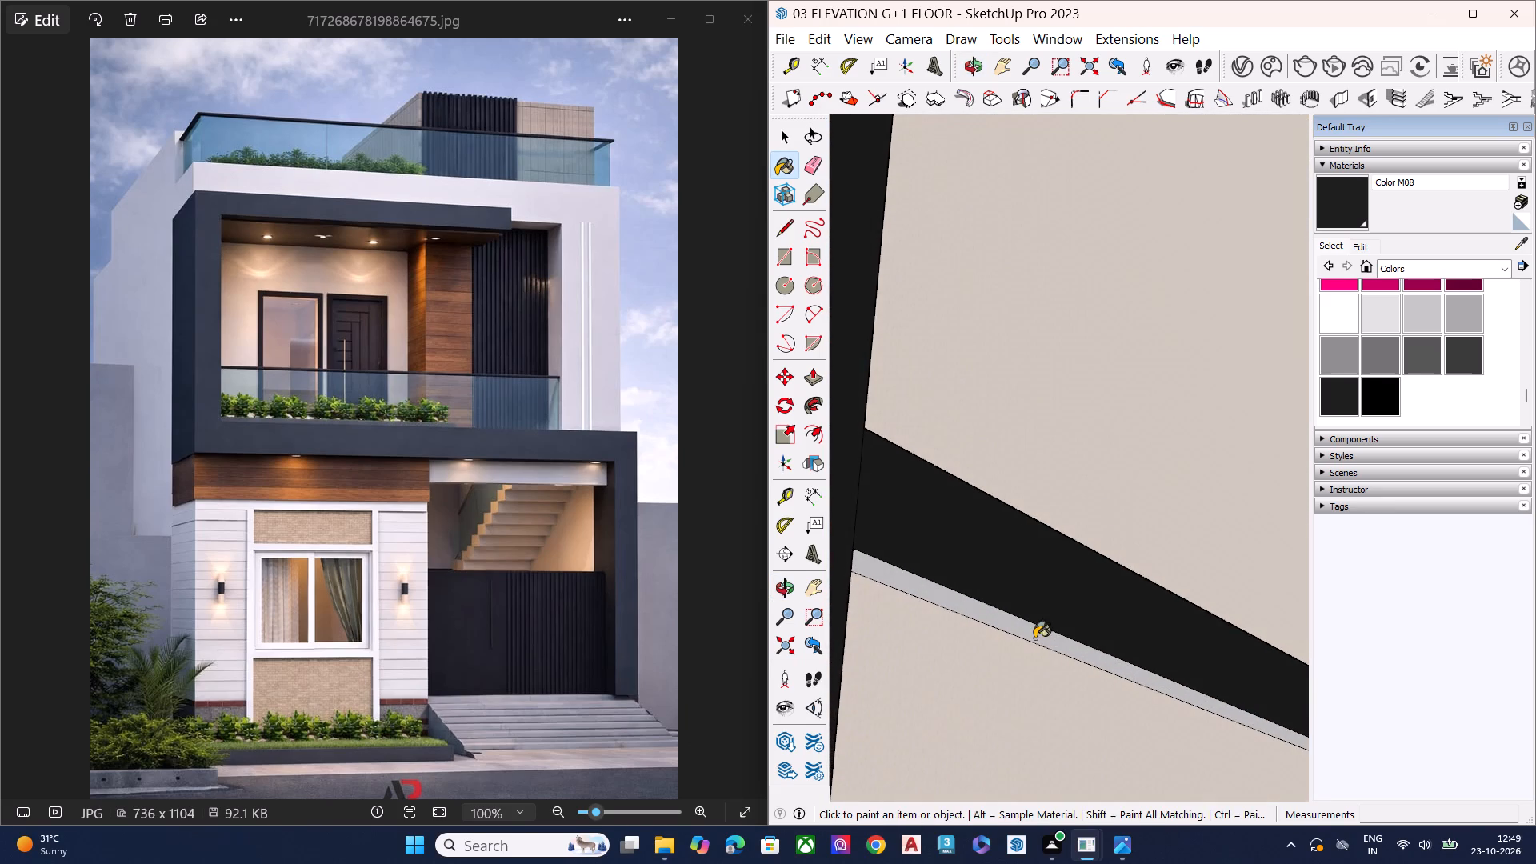
pyautogui.scroll(1, 1034, 638)
pyautogui.click(1036, 641)
# Paint the underside of the lower band at the corner of the side wall and left front wall with Color M08.
pyautogui.scroll(-2, 1022, 622)
pyautogui.scroll(1, 1021, 623)
pyautogui.scroll(-13, 1021, 625)
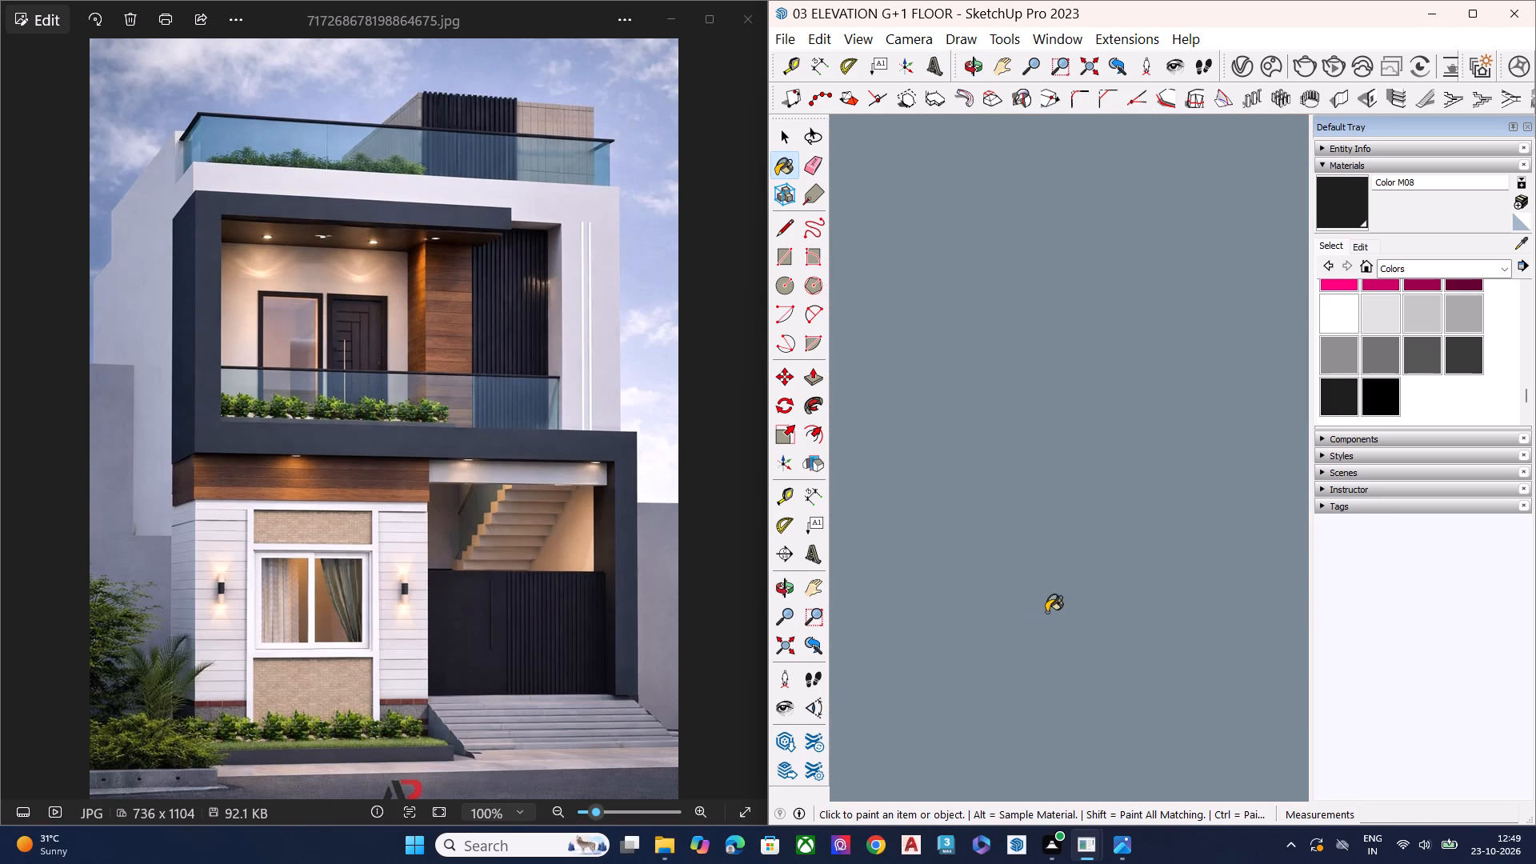
pyautogui.click(792, 643)
pyautogui.scroll(-5, 970, 654)
pyautogui.moveTo(1086, 667); pyautogui.dragTo(1090, 756, button='middle')
pyautogui.scroll(3, 1043, 585)
pyautogui.scroll(-2, 1046, 570)
pyautogui.scroll(8, 1046, 570)
pyautogui.scroll(-1, 1054, 623)
pyautogui.scroll(7, 1054, 625)
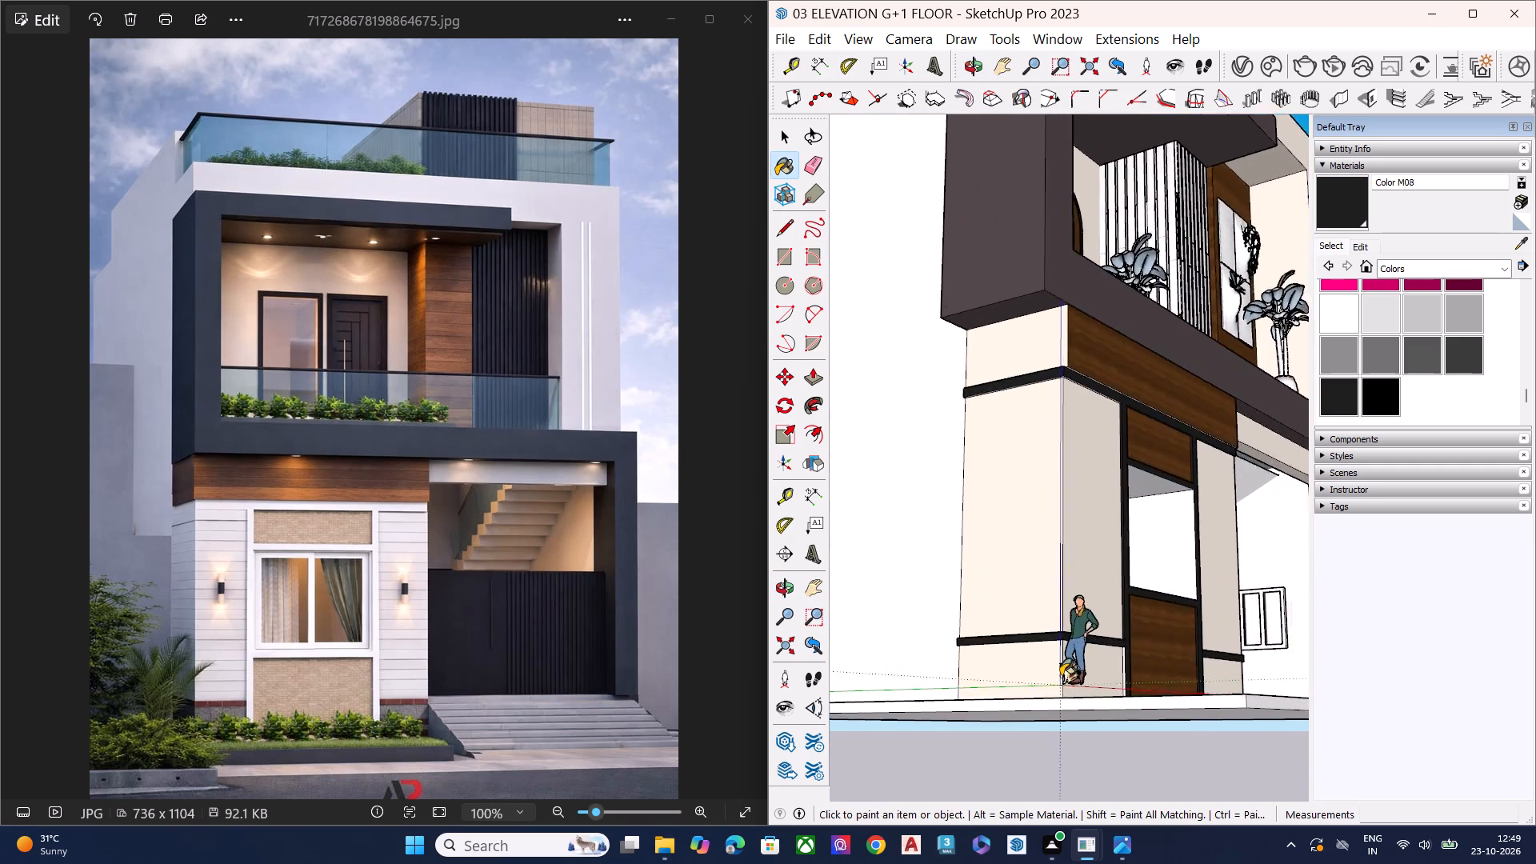
pyautogui.scroll(16, 1061, 676)
pyautogui.scroll(9, 1062, 612)
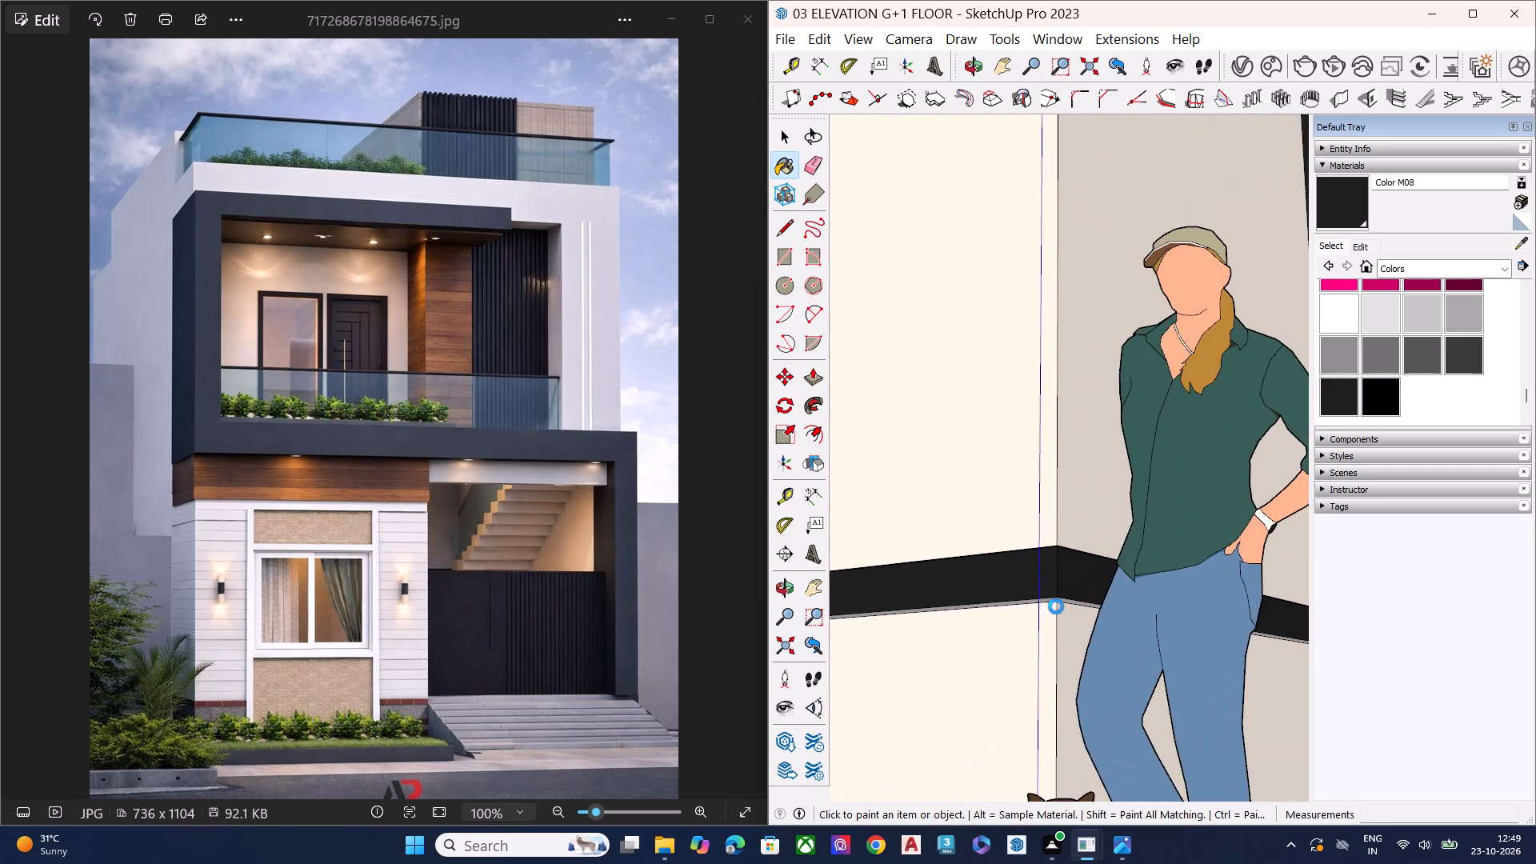
pyautogui.scroll(15, 1068, 592)
pyautogui.click(1078, 622)
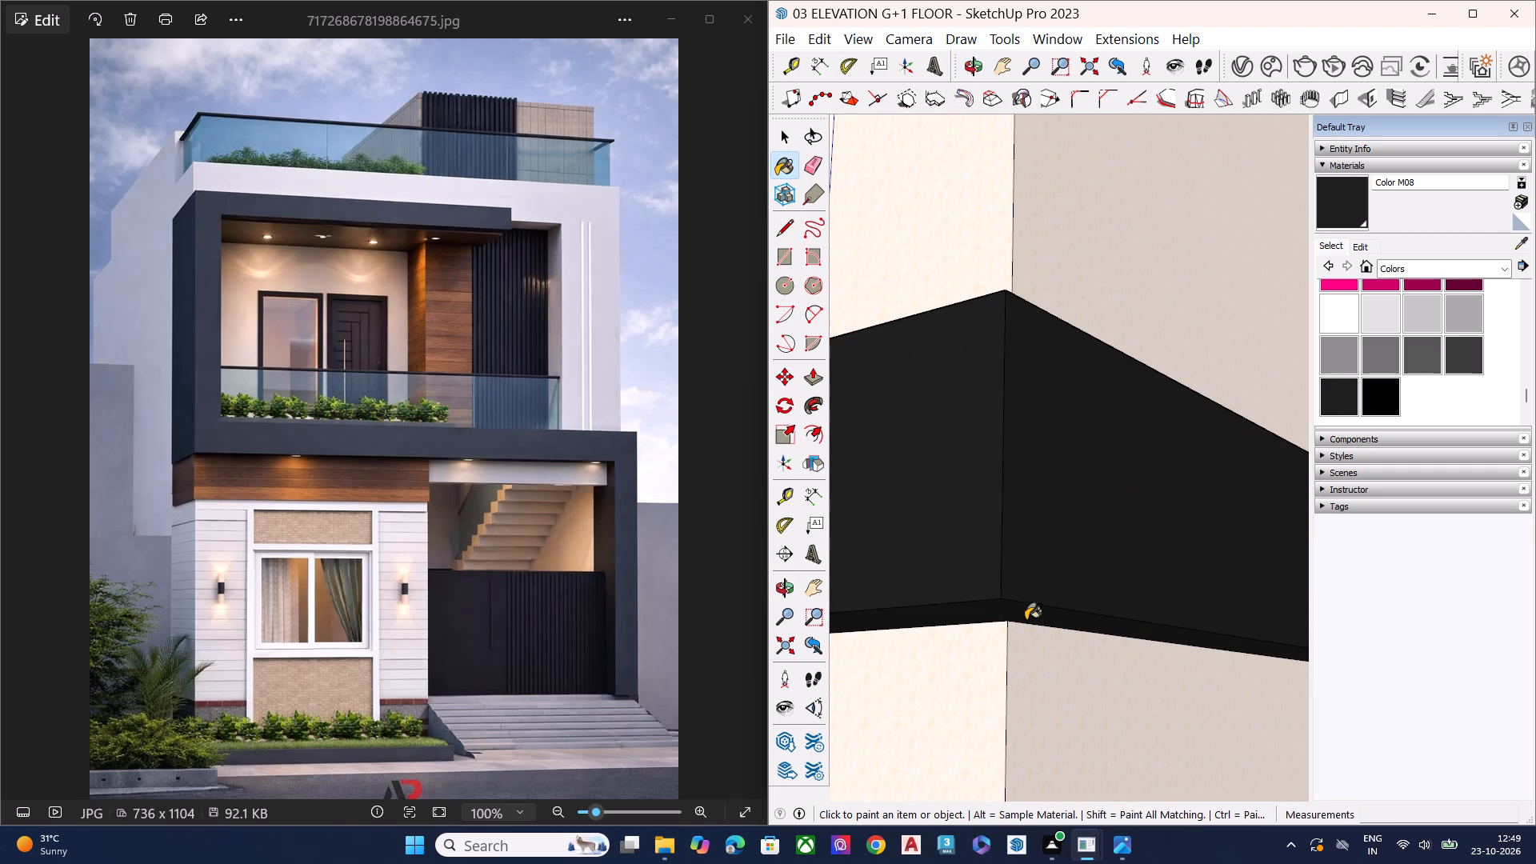
# Delete the stray edge crossing the top of the upper band at the front corner, beside the wood panel.
pyautogui.scroll(-6, 1028, 606)
pyautogui.moveTo(1010, 542); pyautogui.dragTo(1029, 762, button='middle')
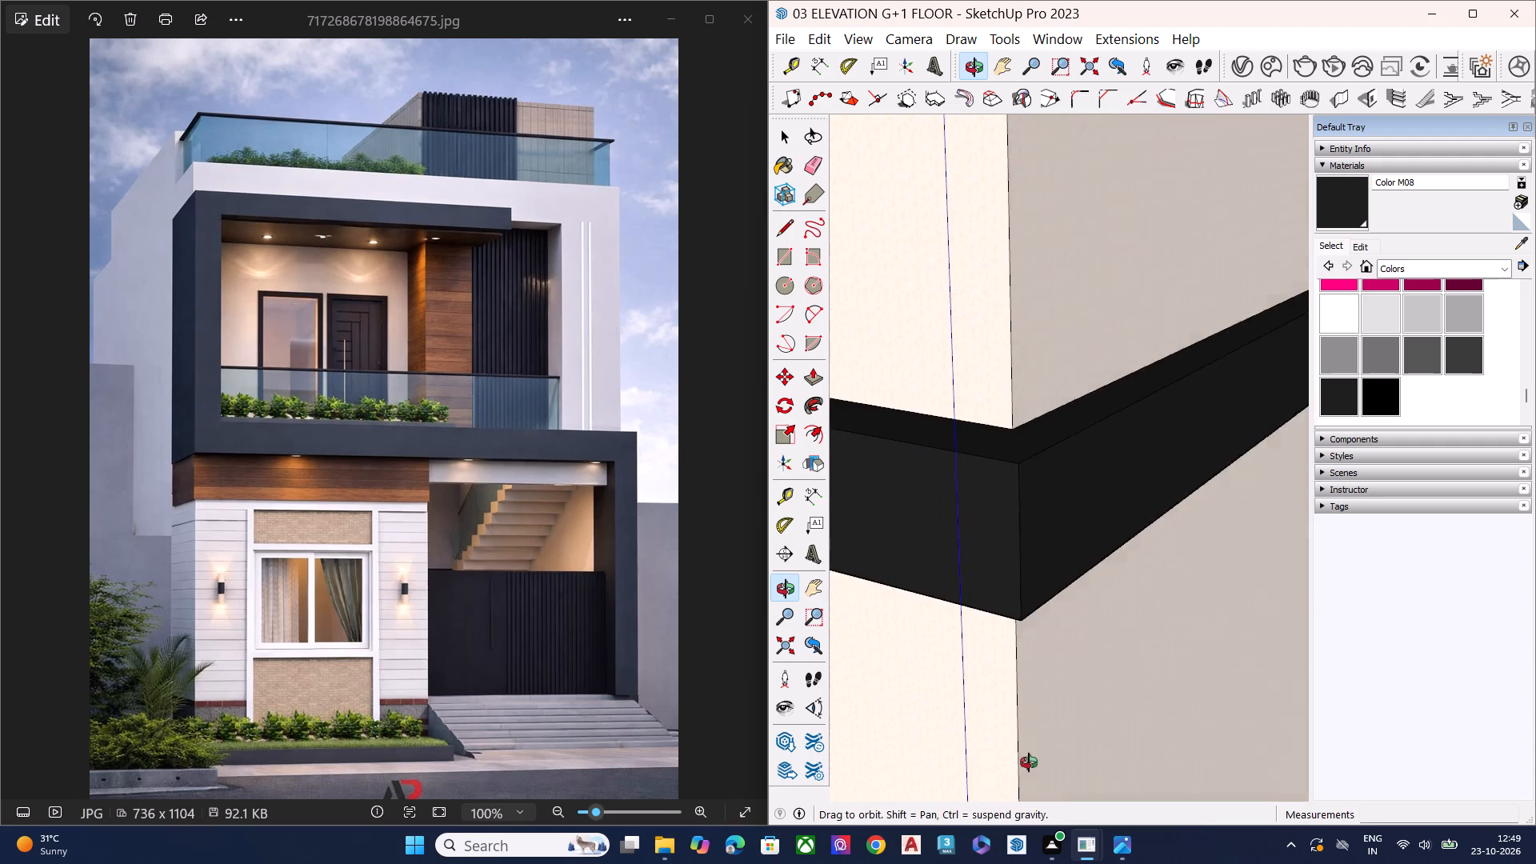
pyautogui.moveTo(1029, 762); pyautogui.dragTo(1051, 603, button='middle')
pyautogui.scroll(1, 1051, 603)
pyautogui.scroll(-10, 1037, 611)
pyautogui.scroll(-12, 1121, 599)
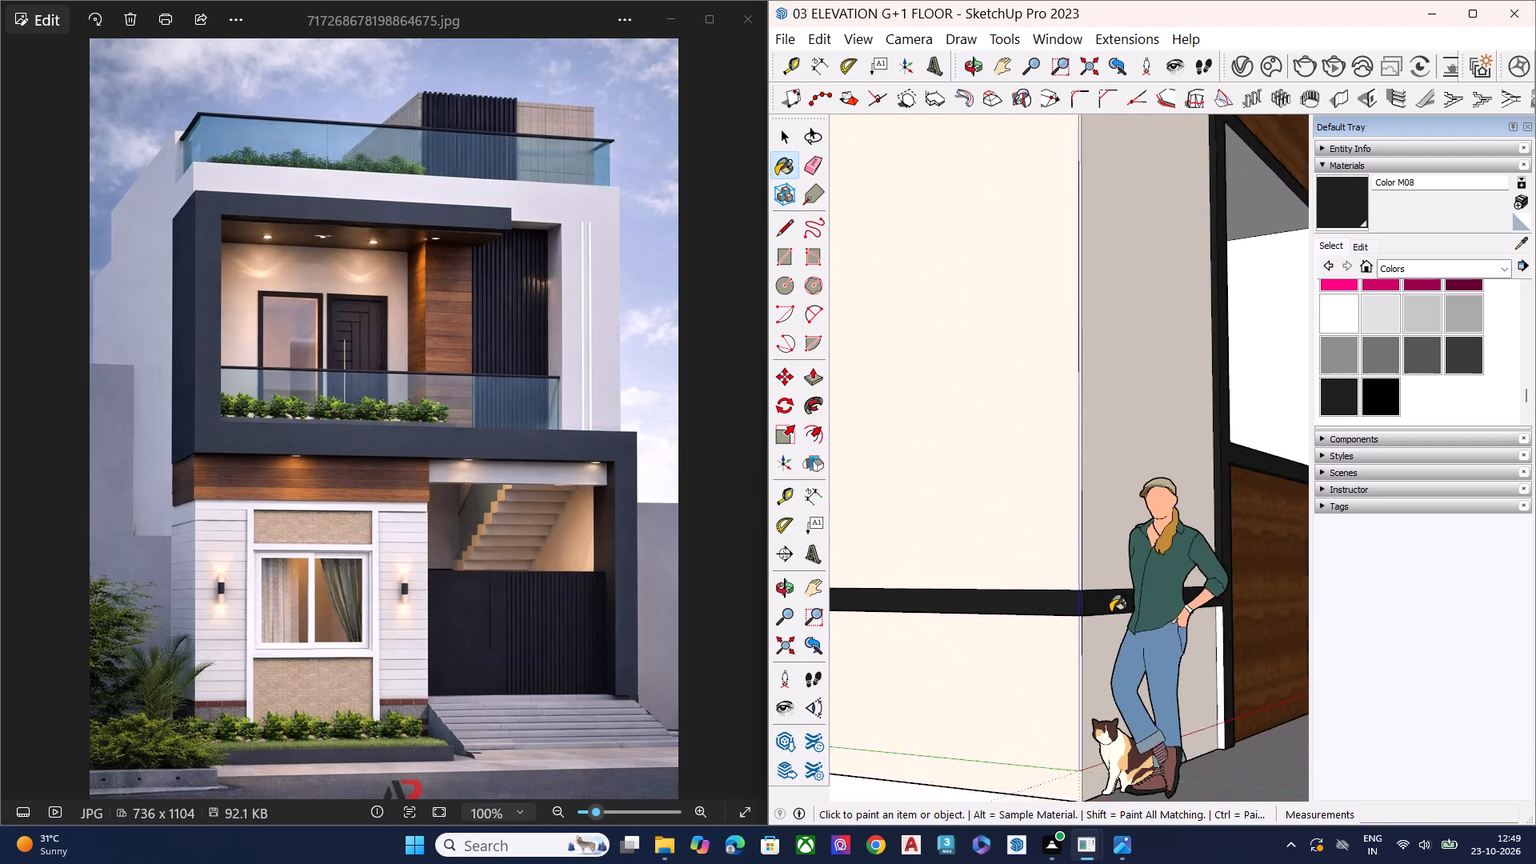
pyautogui.scroll(-17, 1110, 612)
pyautogui.scroll(4, 1104, 474)
pyautogui.scroll(-1, 1120, 382)
pyautogui.scroll(6, 1120, 382)
pyautogui.scroll(4, 1145, 454)
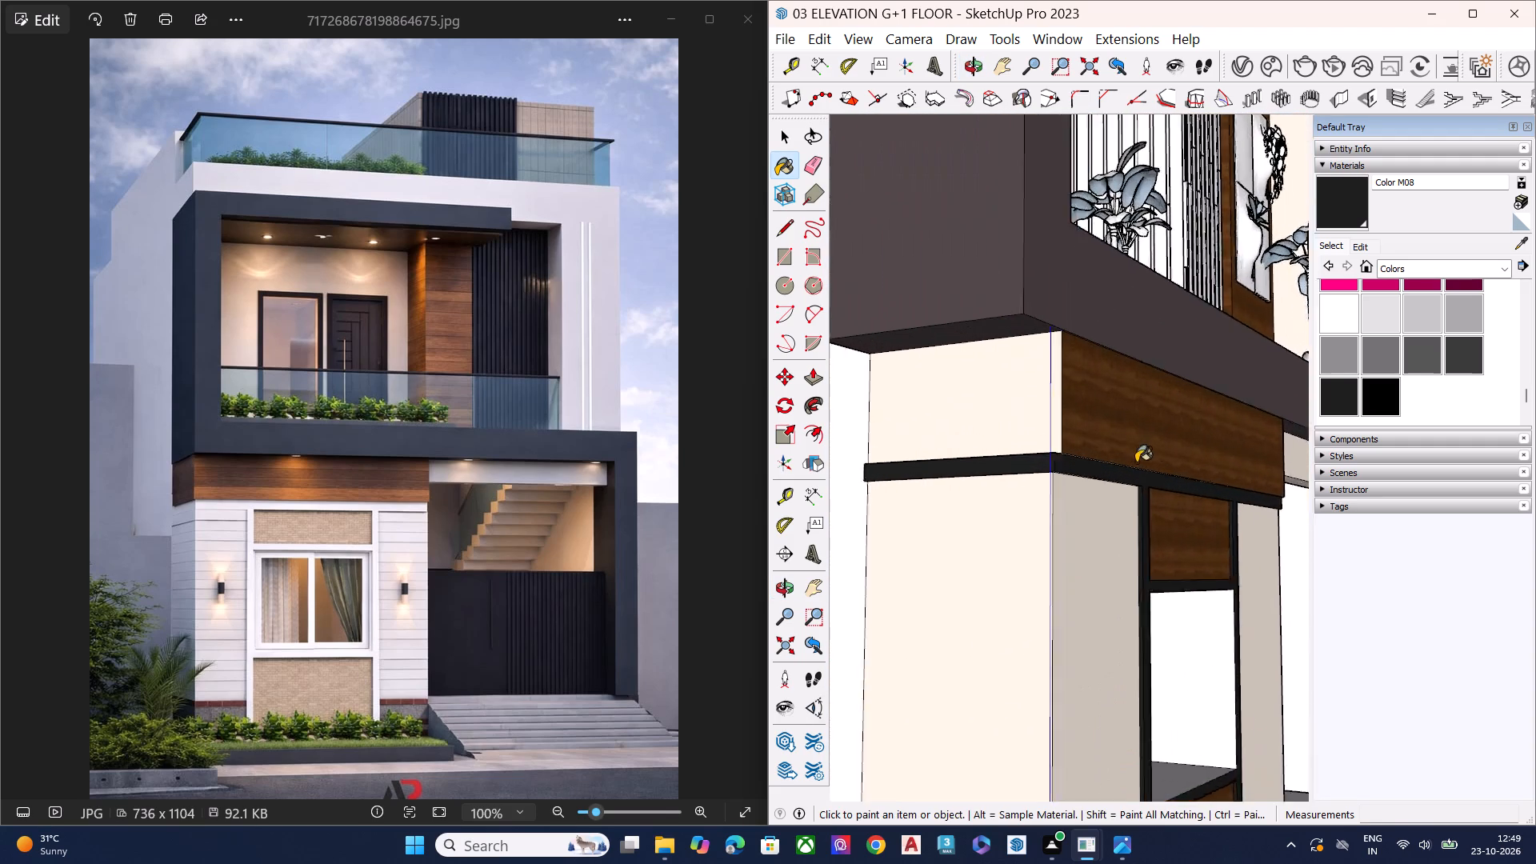
pyautogui.scroll(5, 1136, 462)
pyautogui.scroll(9, 1070, 478)
pyautogui.moveTo(1057, 483); pyautogui.dragTo(1070, 575, button='middle')
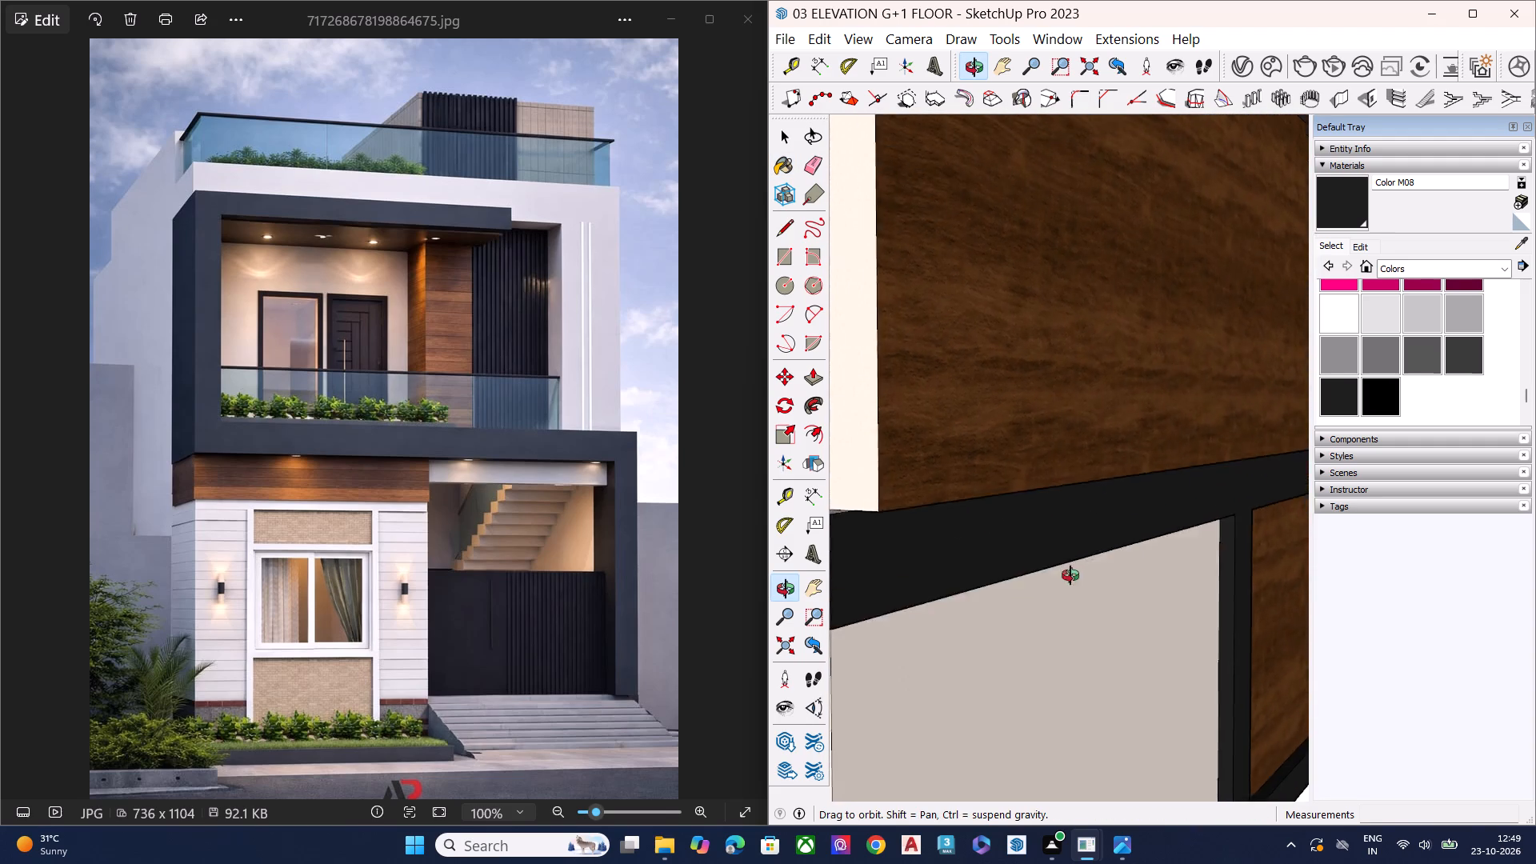
pyautogui.moveTo(1070, 575); pyautogui.dragTo(1096, 642, button='middle')
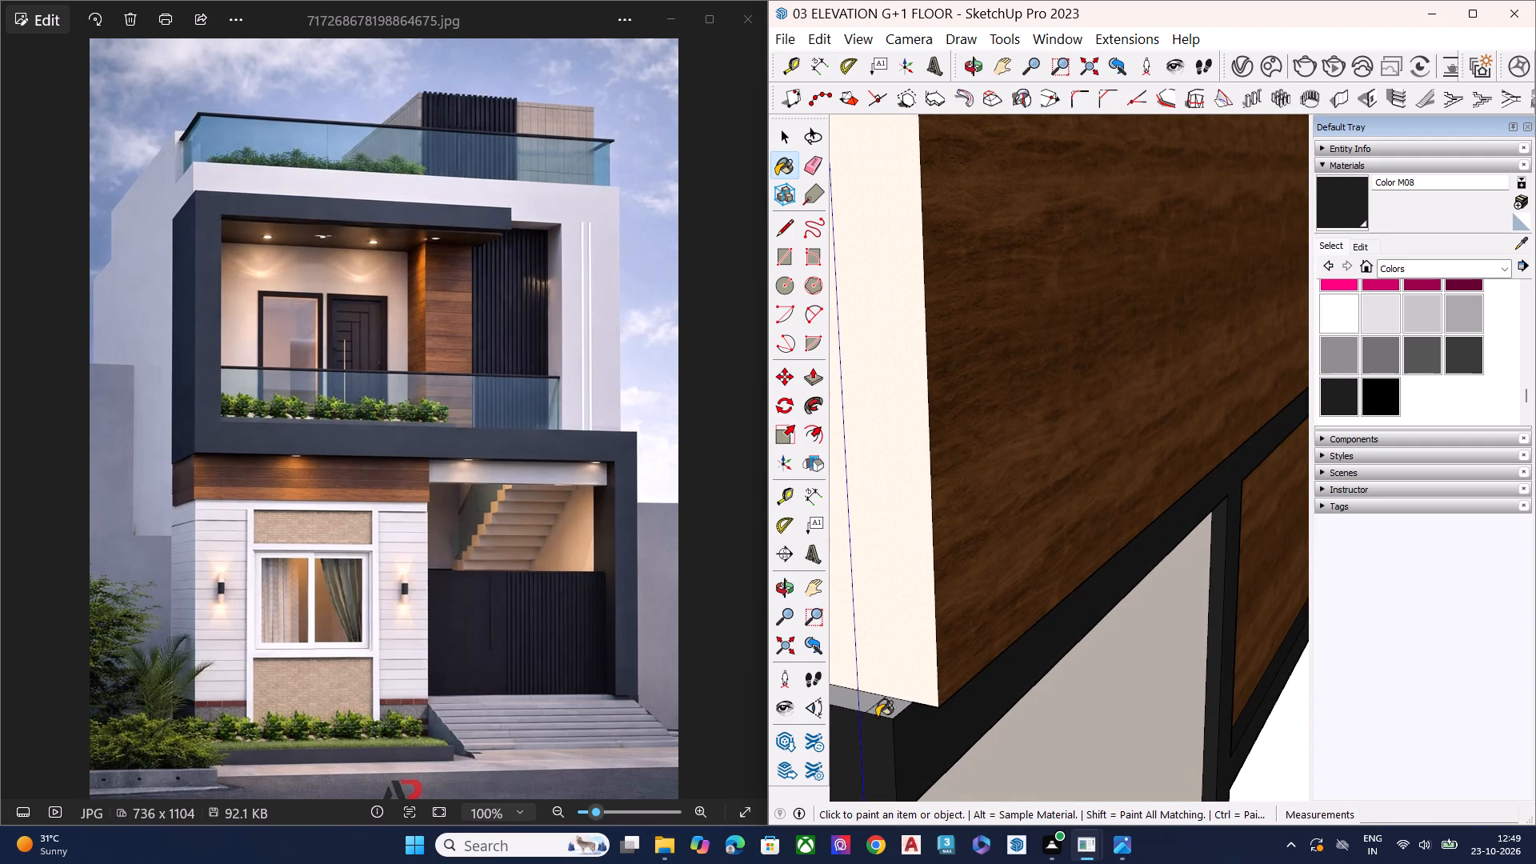
pyautogui.press('space')
pyautogui.click(880, 702)
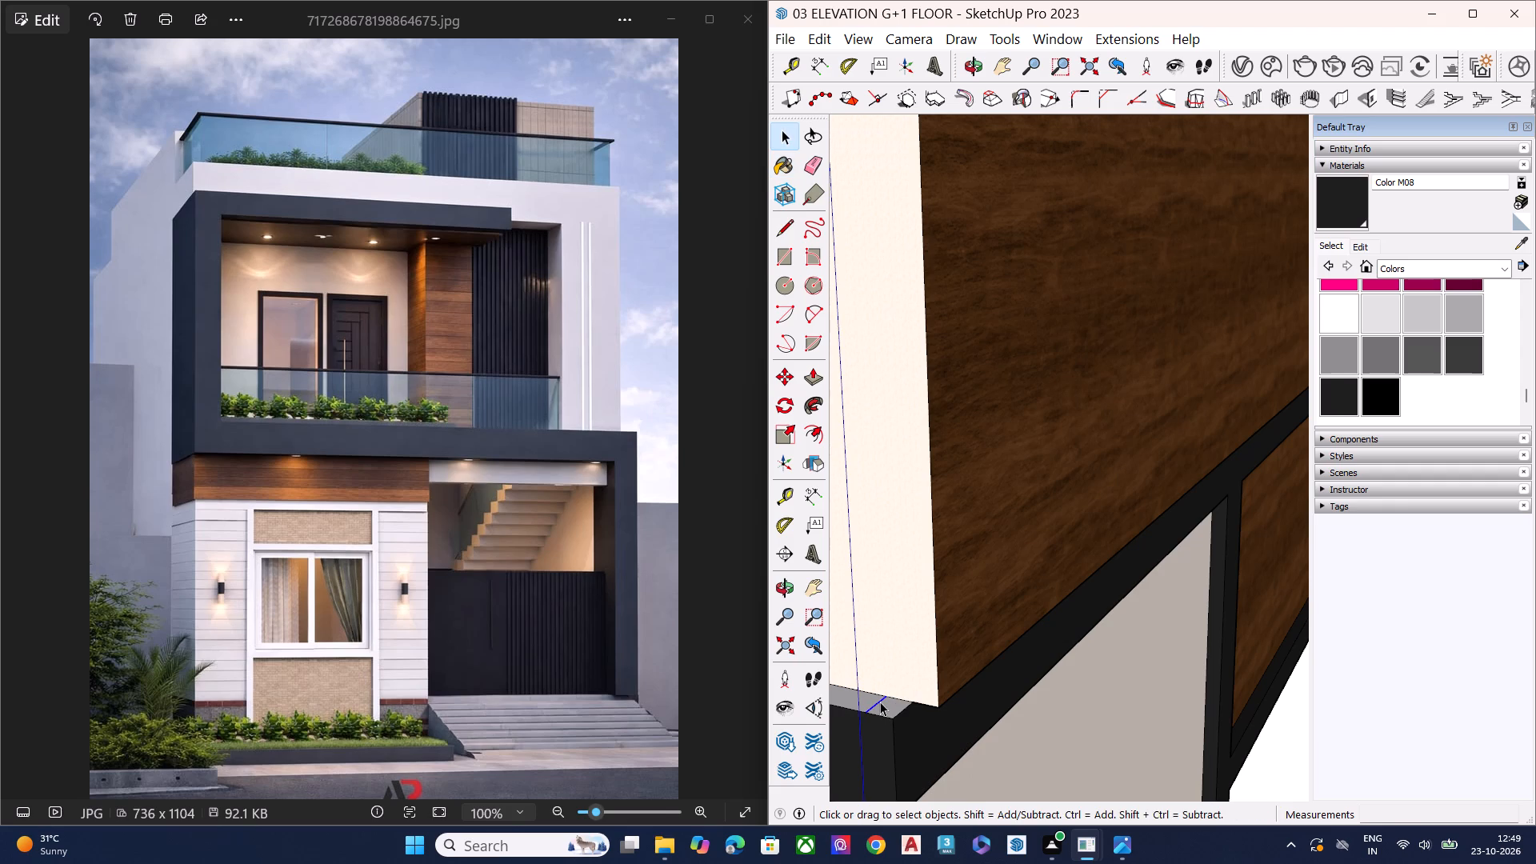
pyautogui.press('Delete')
# Paint the top face of the upper band at the front corner with Color M08.
pyautogui.click(1337, 222)
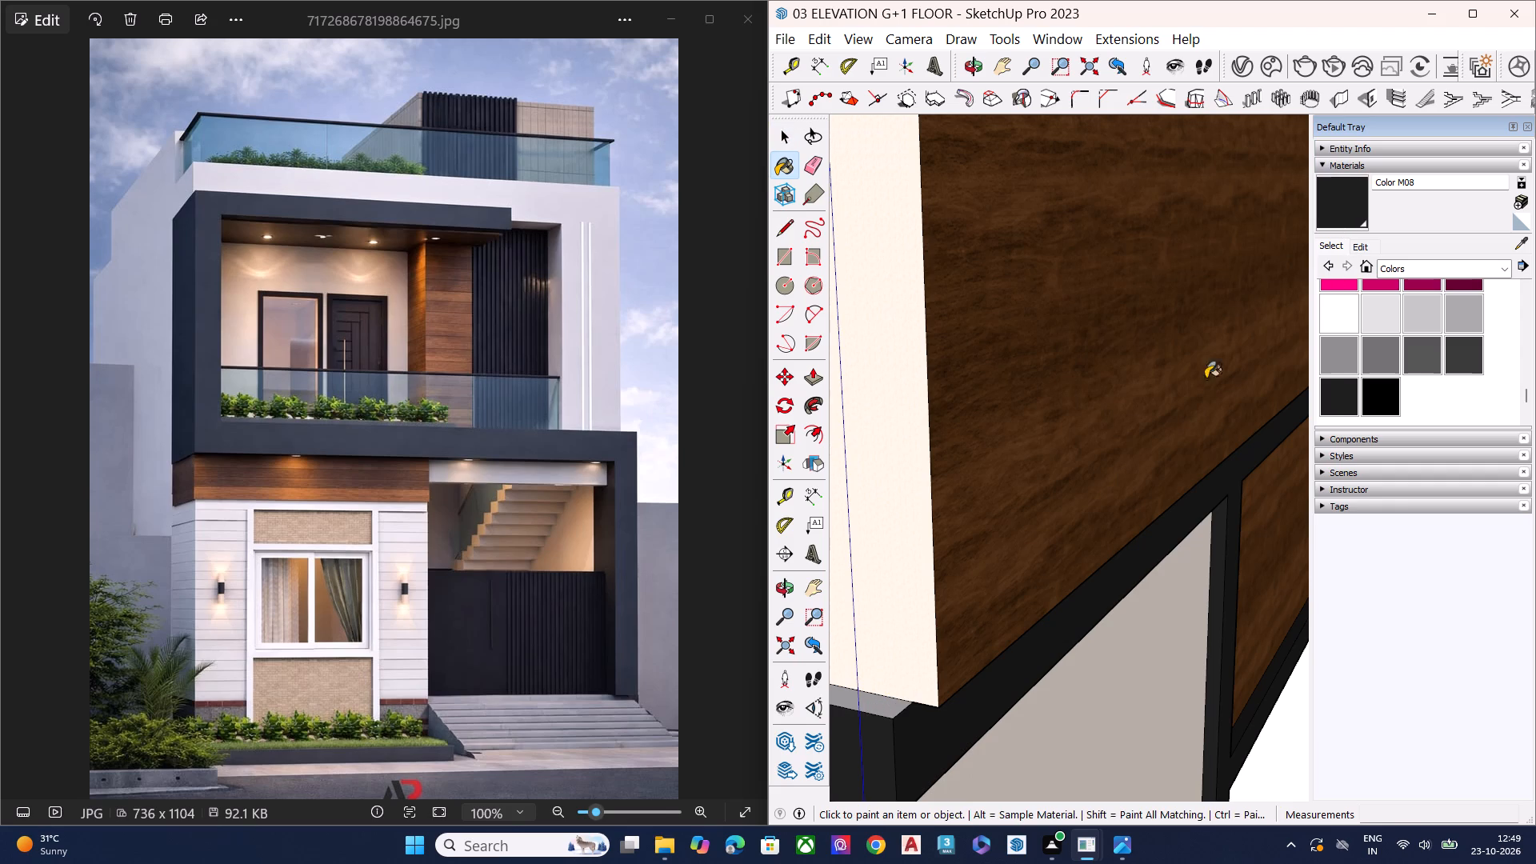
pyautogui.click(878, 704)
pyautogui.scroll(-5, 998, 698)
pyautogui.scroll(1, 1006, 697)
pyautogui.scroll(-14, 1006, 697)
pyautogui.press('space')
# Examine the whole front elevation from above and from ground level to check the recoloured trim.
pyautogui.scroll(-6, 972, 634)
pyautogui.scroll(1, 974, 632)
pyautogui.scroll(-8, 975, 632)
pyautogui.moveTo(1034, 726); pyautogui.dragTo(1007, 679, button='middle')
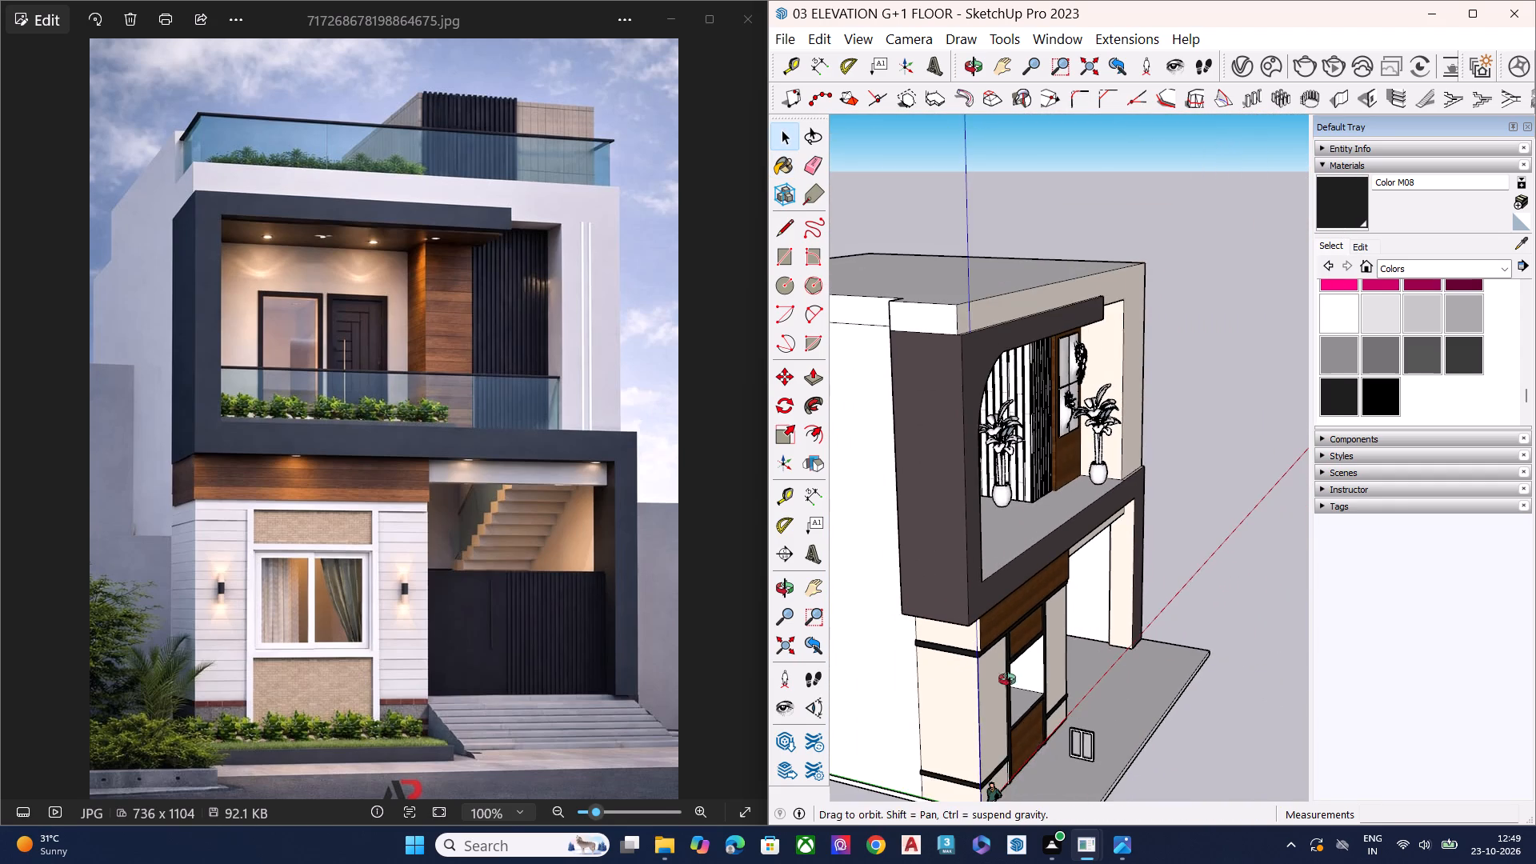
pyautogui.moveTo(1007, 679); pyautogui.dragTo(970, 594, button='middle')
pyautogui.scroll(1, 1007, 609)
pyautogui.scroll(-7, 1032, 642)
pyautogui.moveTo(1062, 711); pyautogui.dragTo(995, 634, button='middle')
pyautogui.scroll(4, 1054, 688)
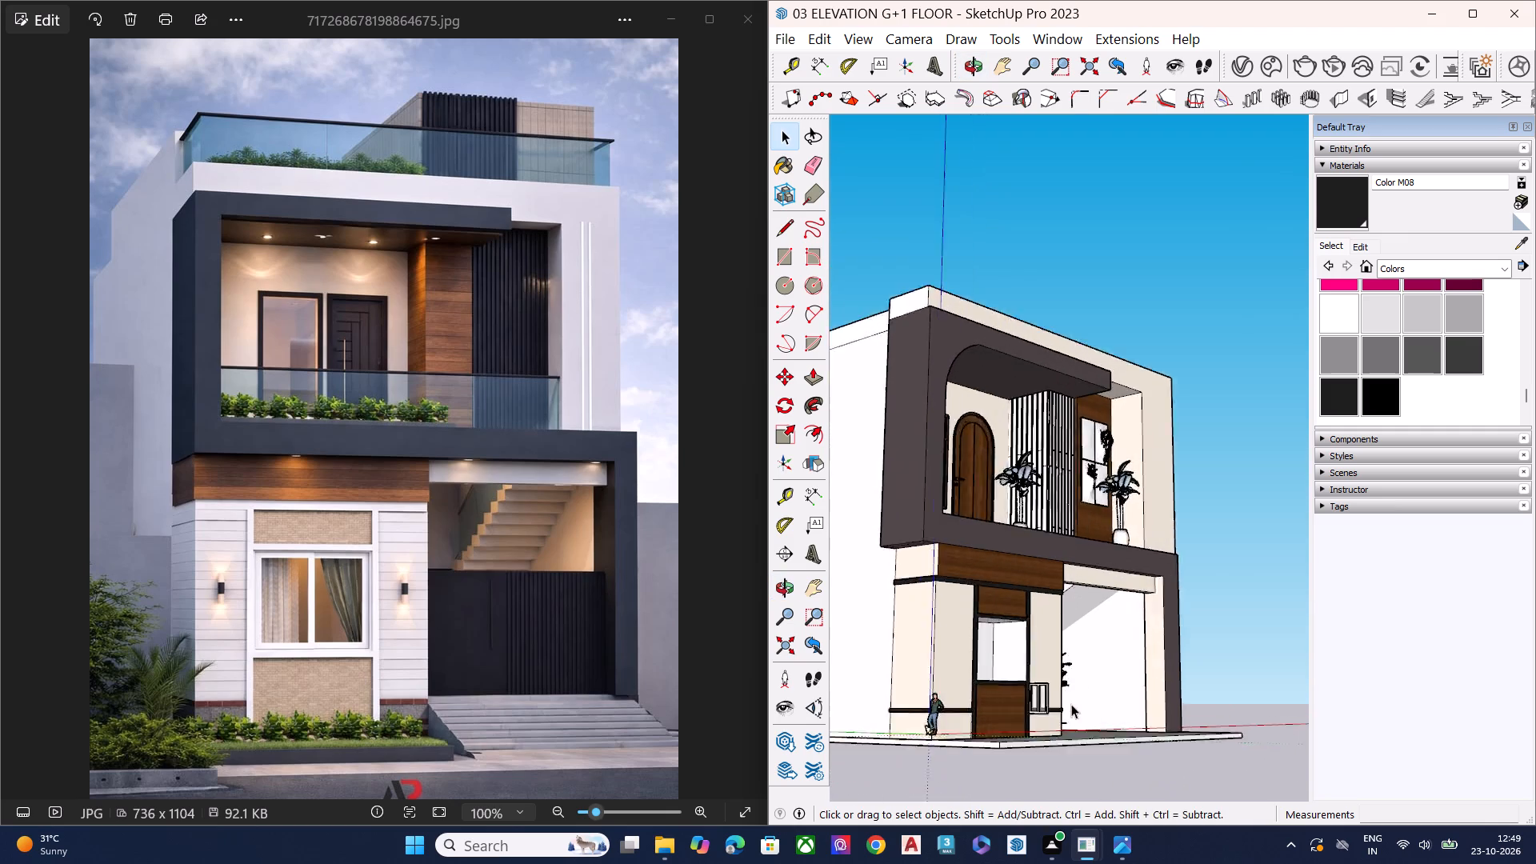
pyautogui.scroll(5, 1071, 704)
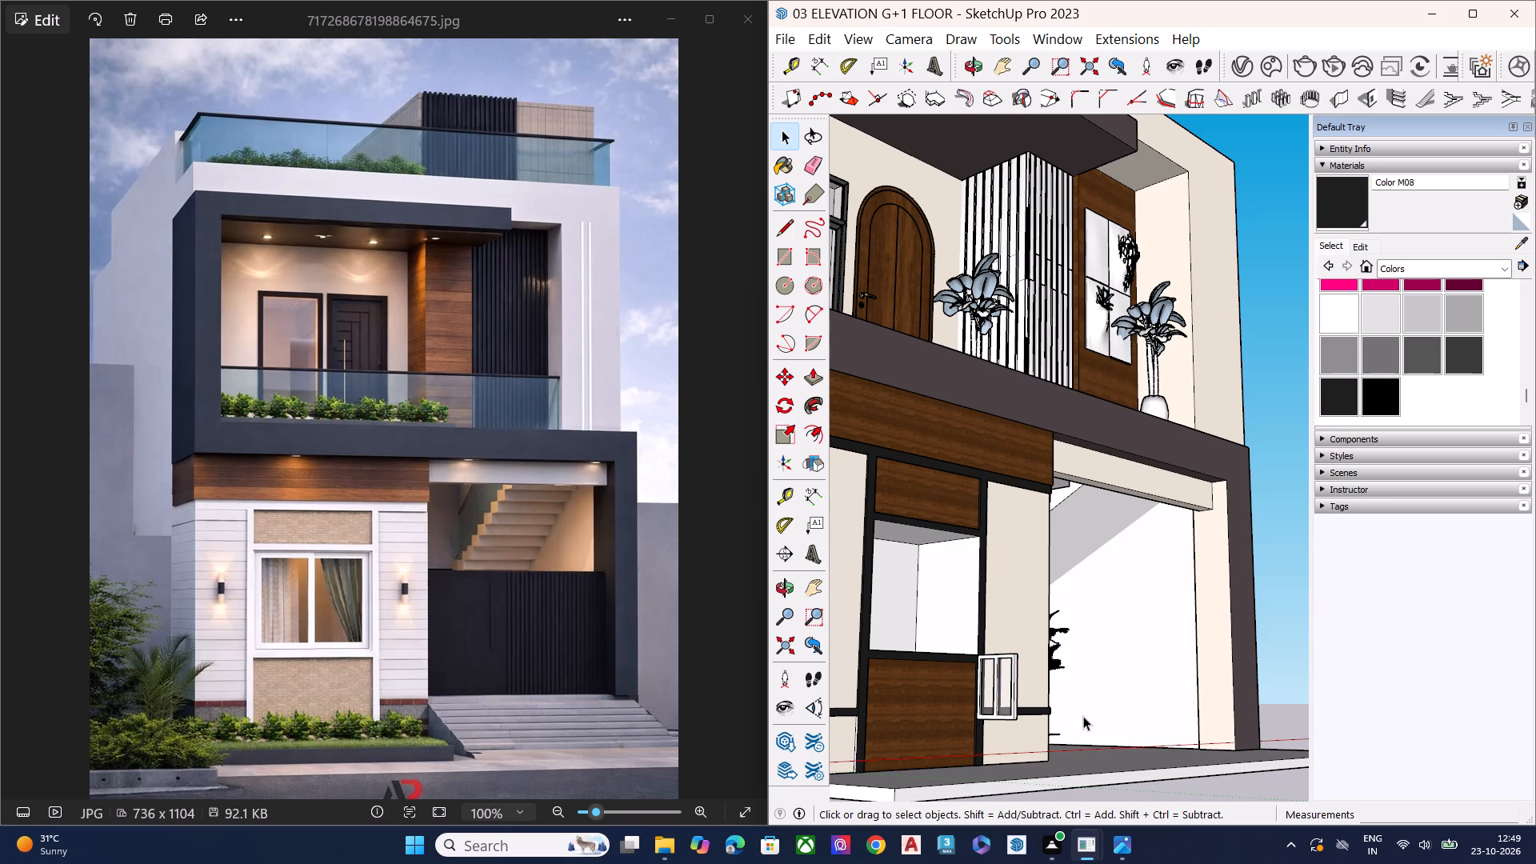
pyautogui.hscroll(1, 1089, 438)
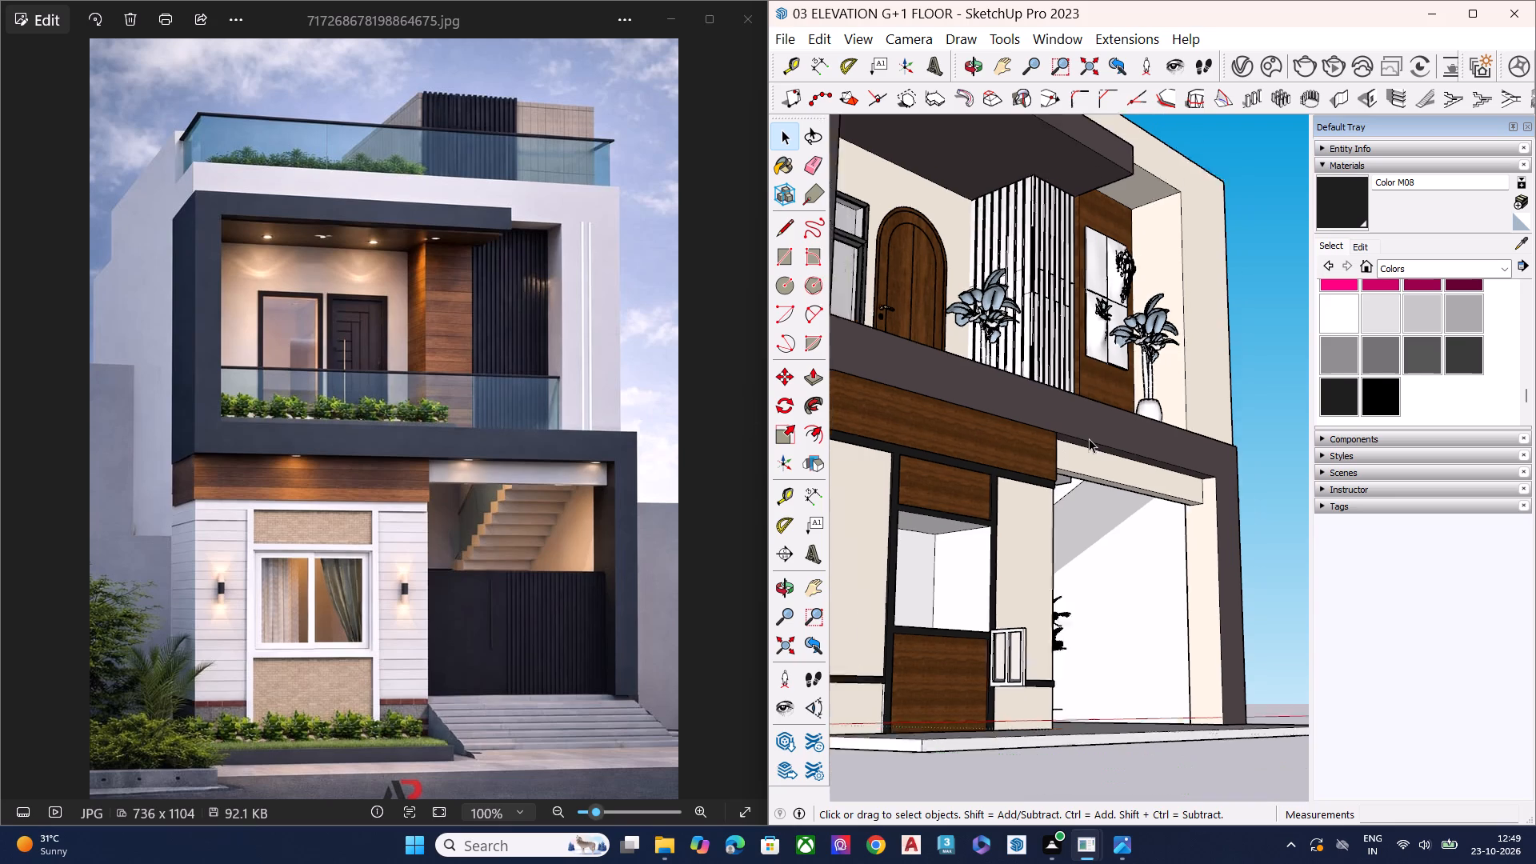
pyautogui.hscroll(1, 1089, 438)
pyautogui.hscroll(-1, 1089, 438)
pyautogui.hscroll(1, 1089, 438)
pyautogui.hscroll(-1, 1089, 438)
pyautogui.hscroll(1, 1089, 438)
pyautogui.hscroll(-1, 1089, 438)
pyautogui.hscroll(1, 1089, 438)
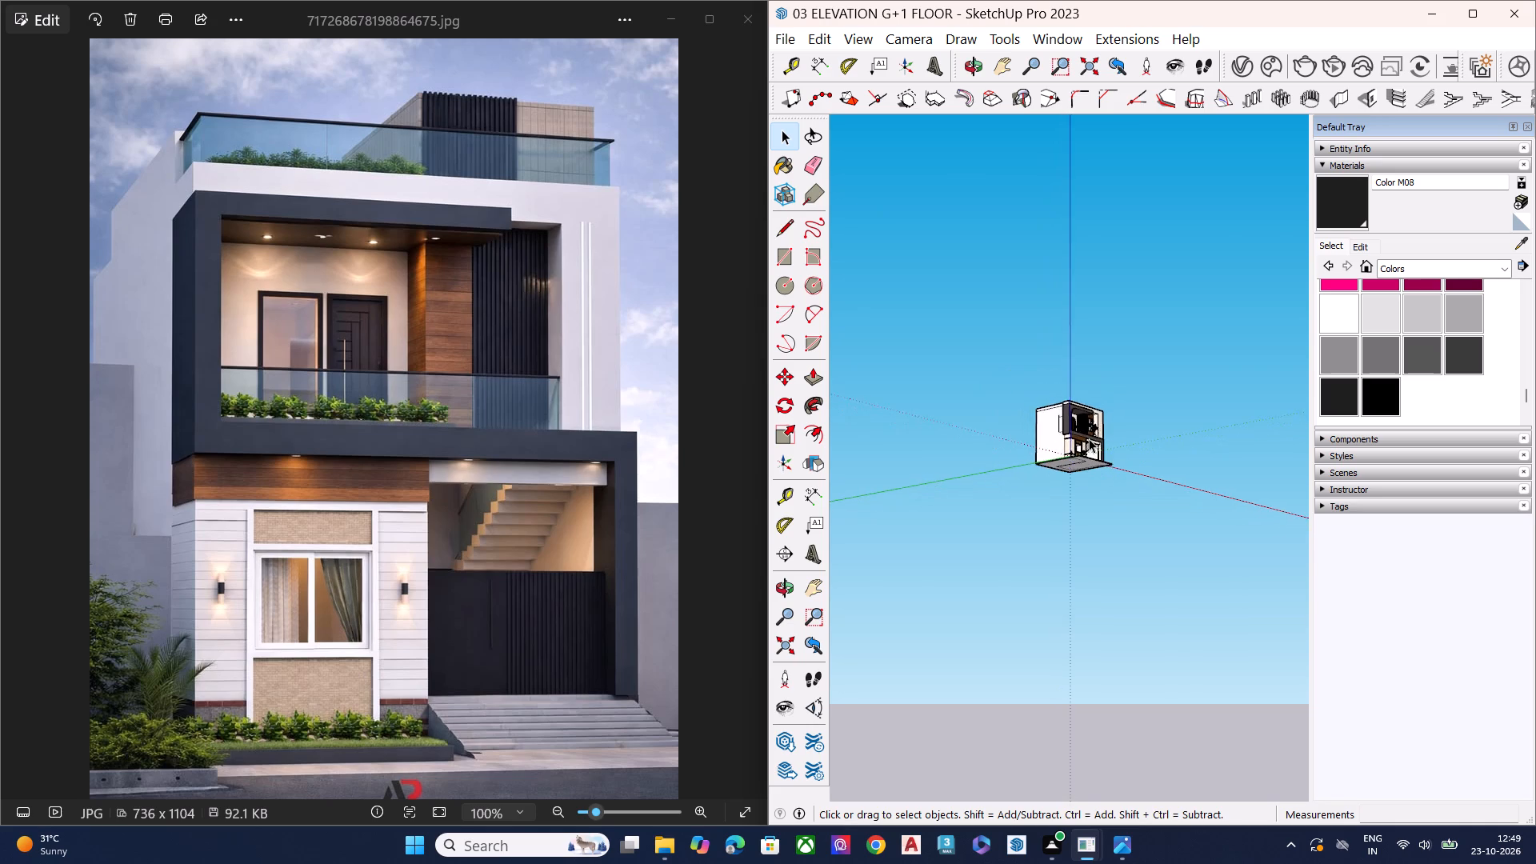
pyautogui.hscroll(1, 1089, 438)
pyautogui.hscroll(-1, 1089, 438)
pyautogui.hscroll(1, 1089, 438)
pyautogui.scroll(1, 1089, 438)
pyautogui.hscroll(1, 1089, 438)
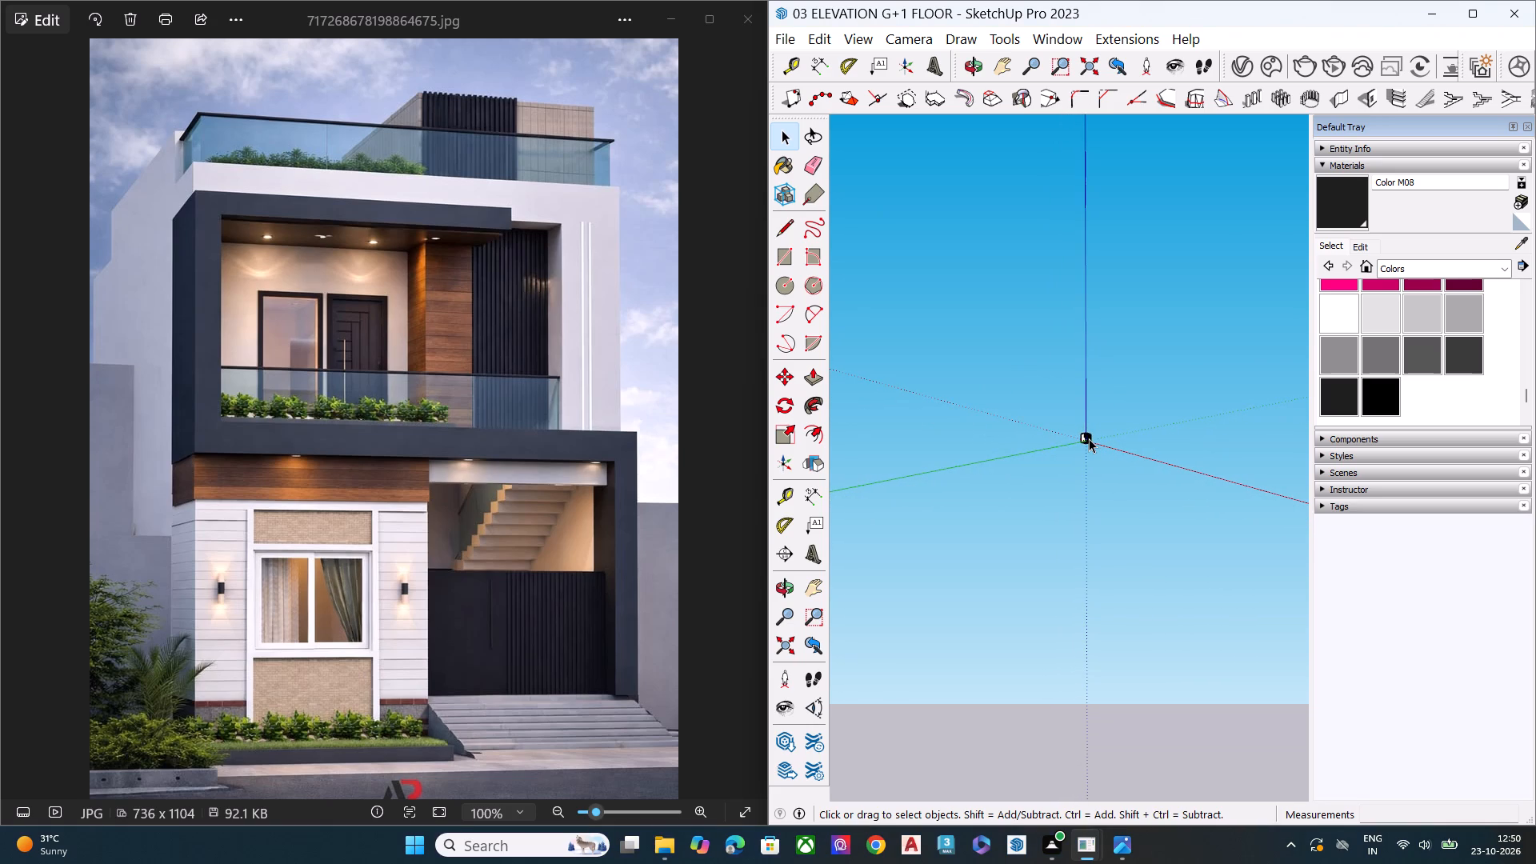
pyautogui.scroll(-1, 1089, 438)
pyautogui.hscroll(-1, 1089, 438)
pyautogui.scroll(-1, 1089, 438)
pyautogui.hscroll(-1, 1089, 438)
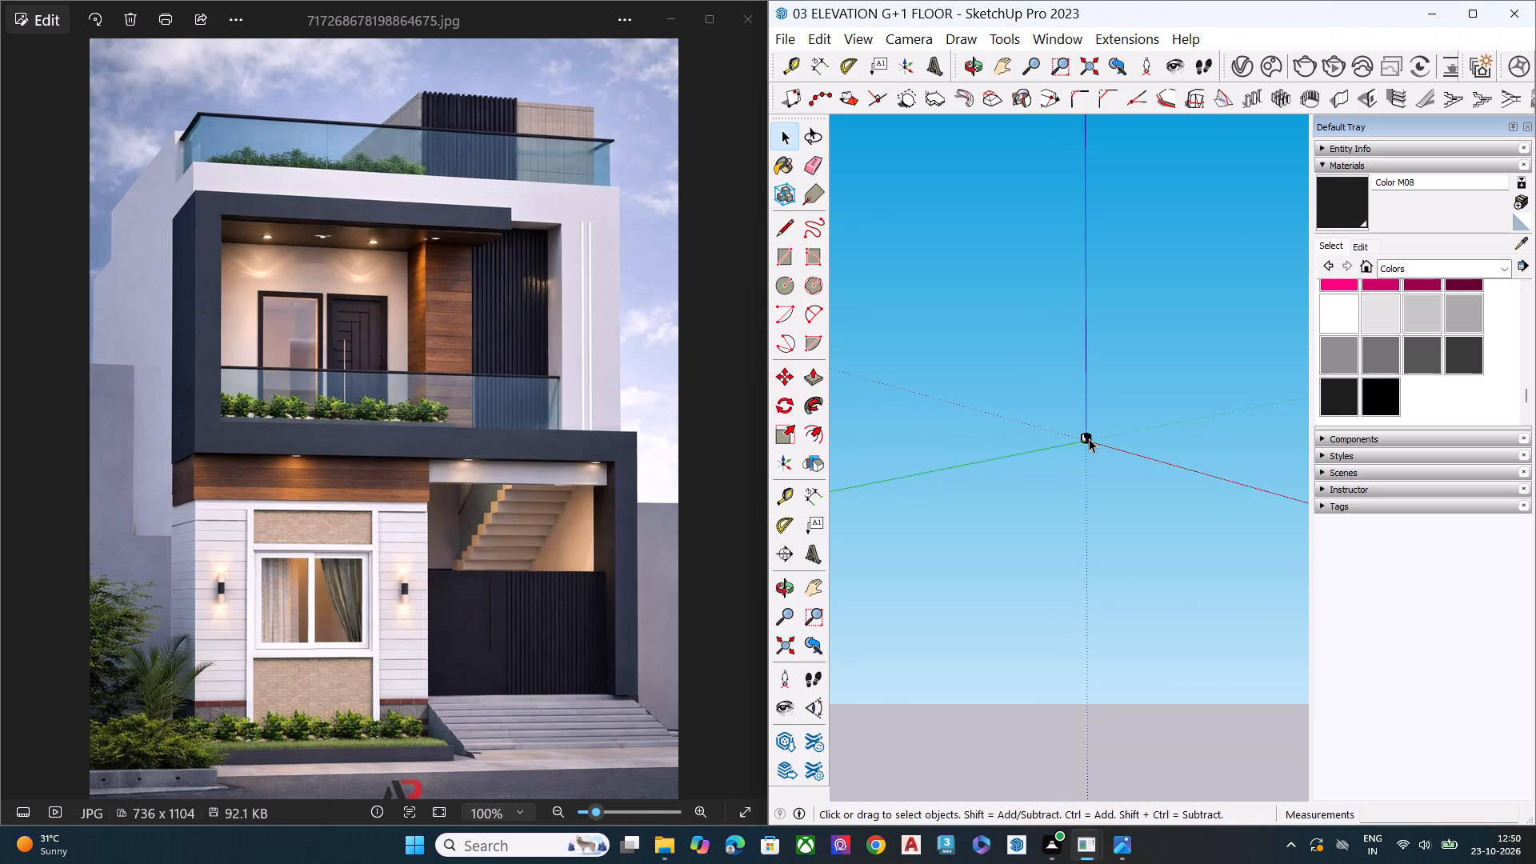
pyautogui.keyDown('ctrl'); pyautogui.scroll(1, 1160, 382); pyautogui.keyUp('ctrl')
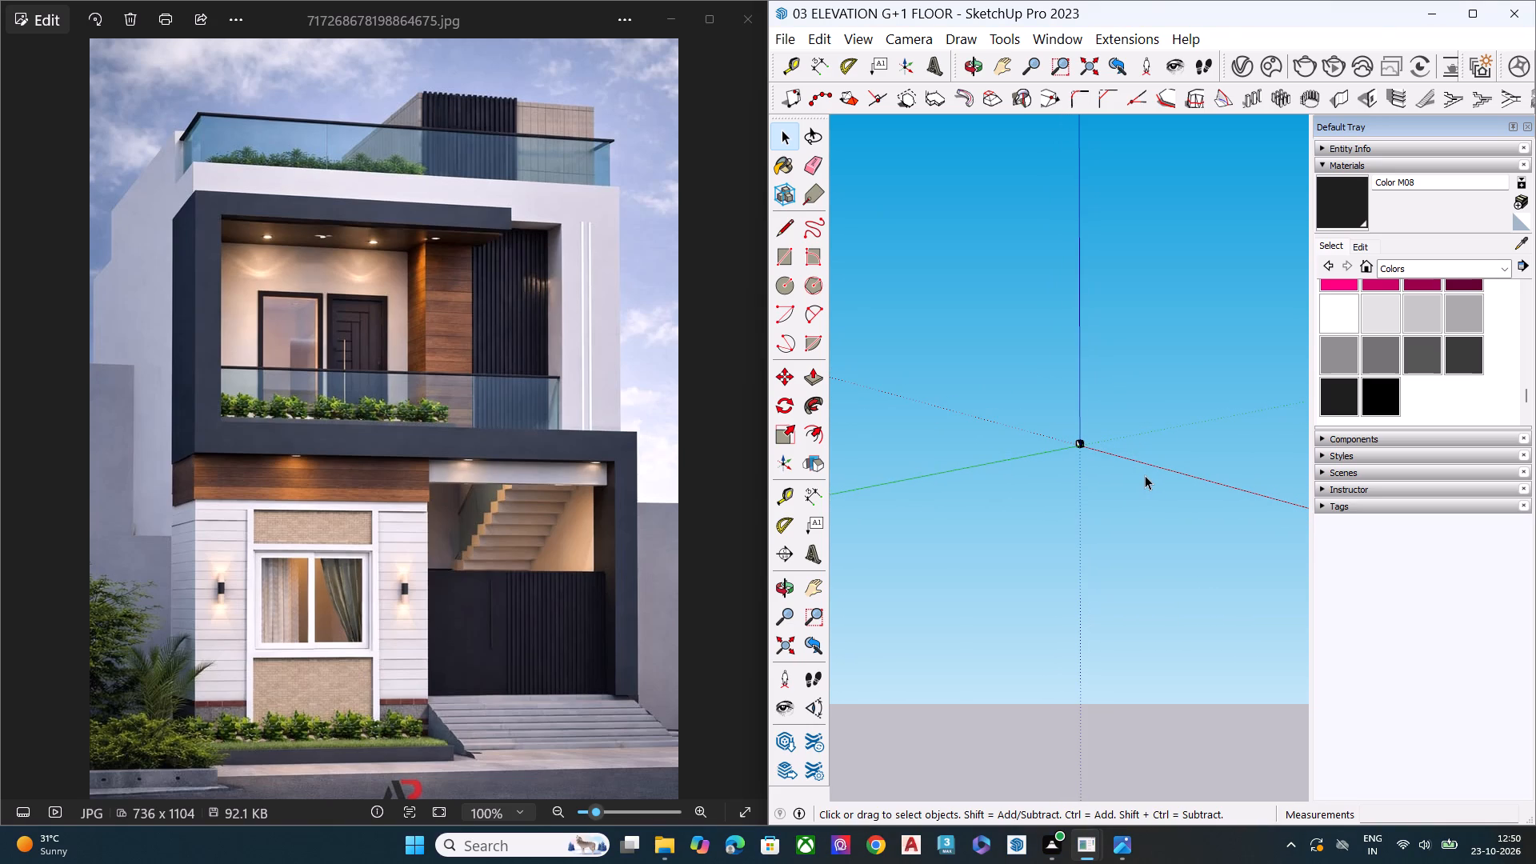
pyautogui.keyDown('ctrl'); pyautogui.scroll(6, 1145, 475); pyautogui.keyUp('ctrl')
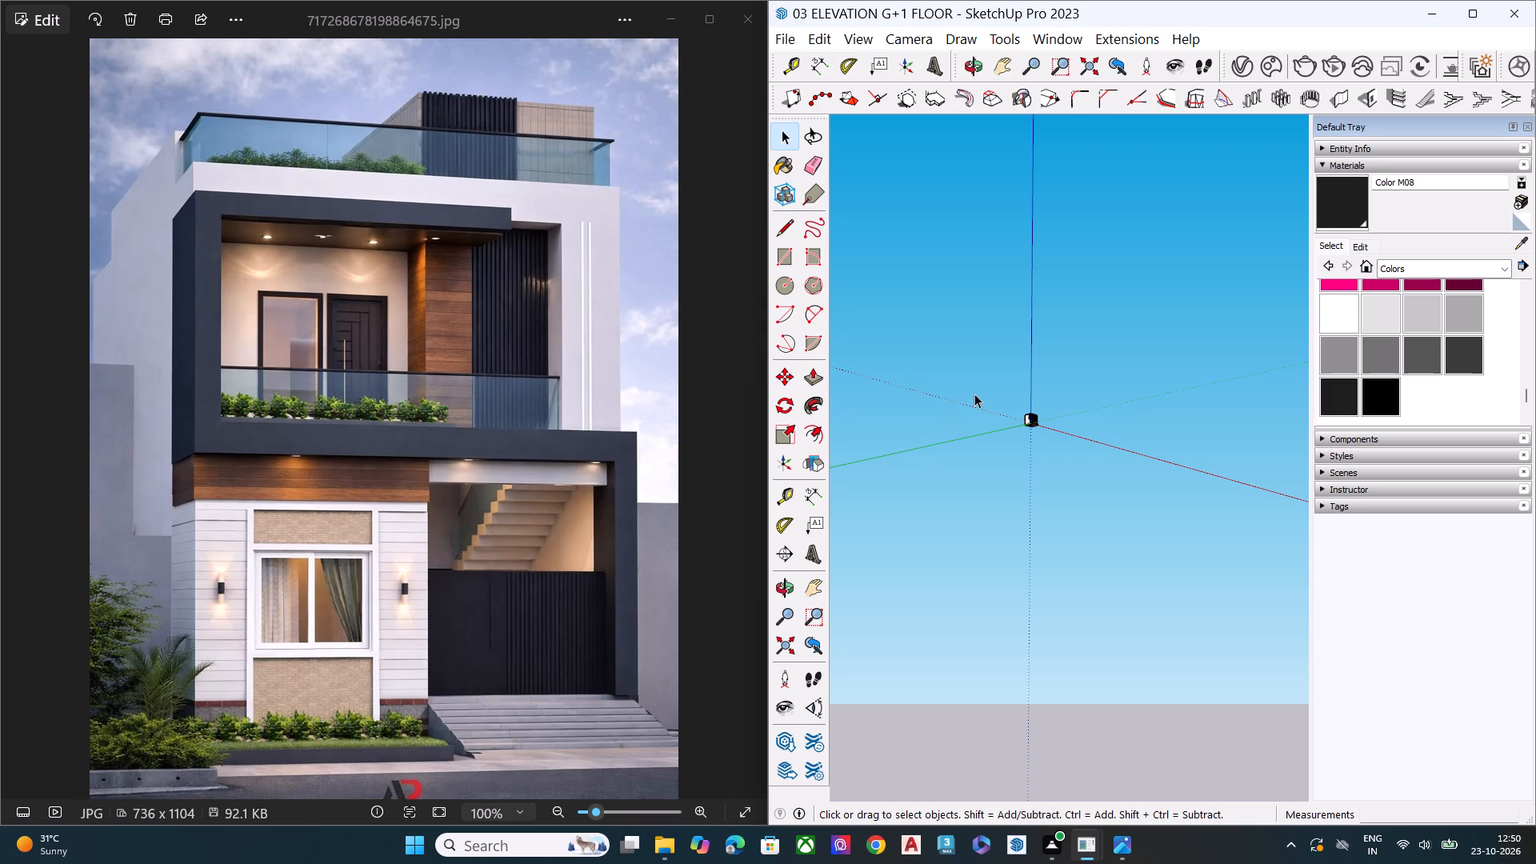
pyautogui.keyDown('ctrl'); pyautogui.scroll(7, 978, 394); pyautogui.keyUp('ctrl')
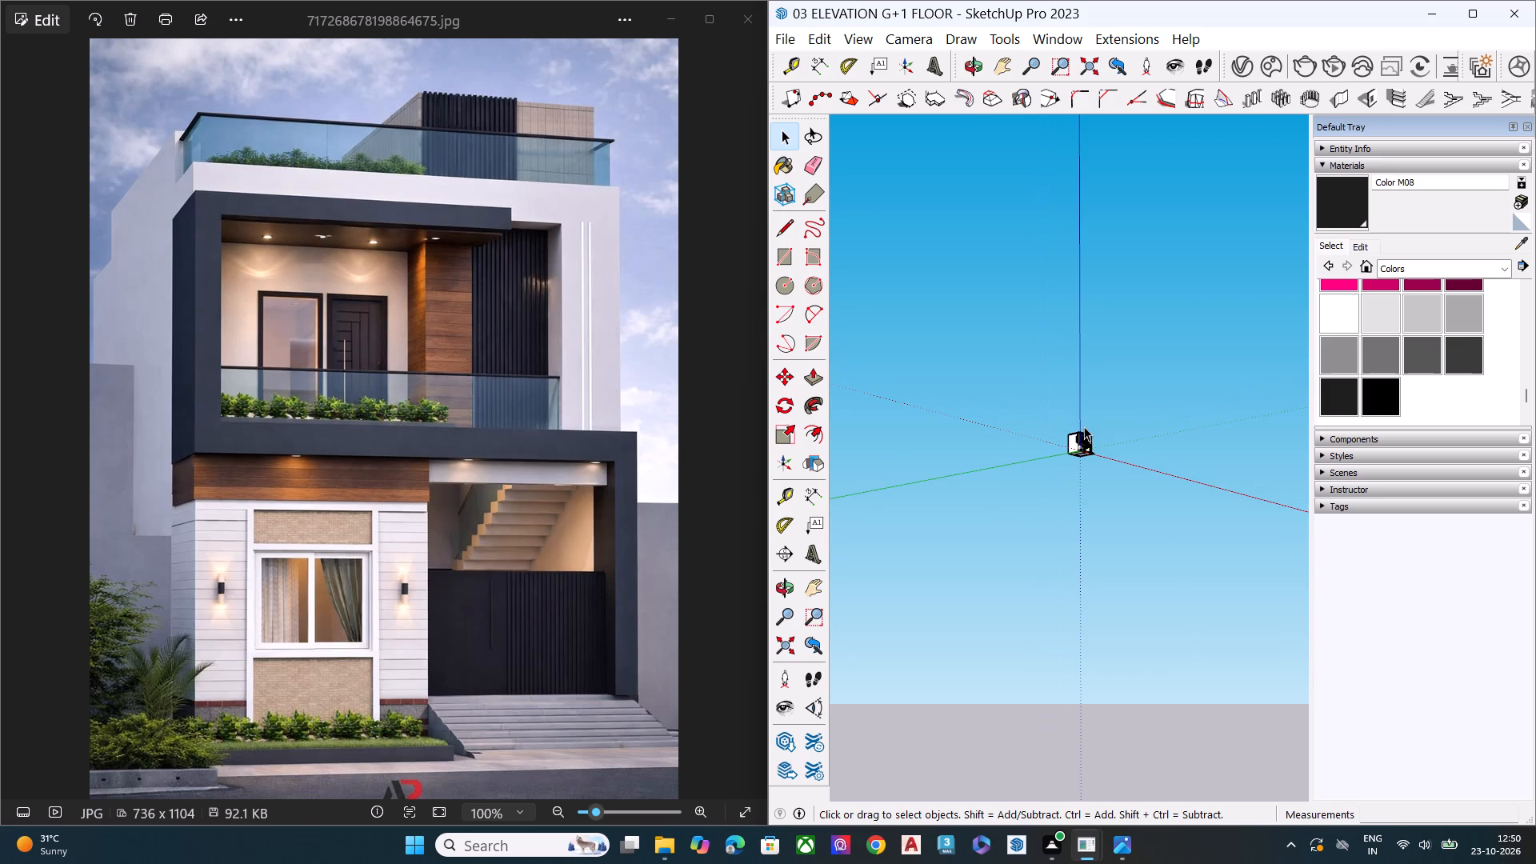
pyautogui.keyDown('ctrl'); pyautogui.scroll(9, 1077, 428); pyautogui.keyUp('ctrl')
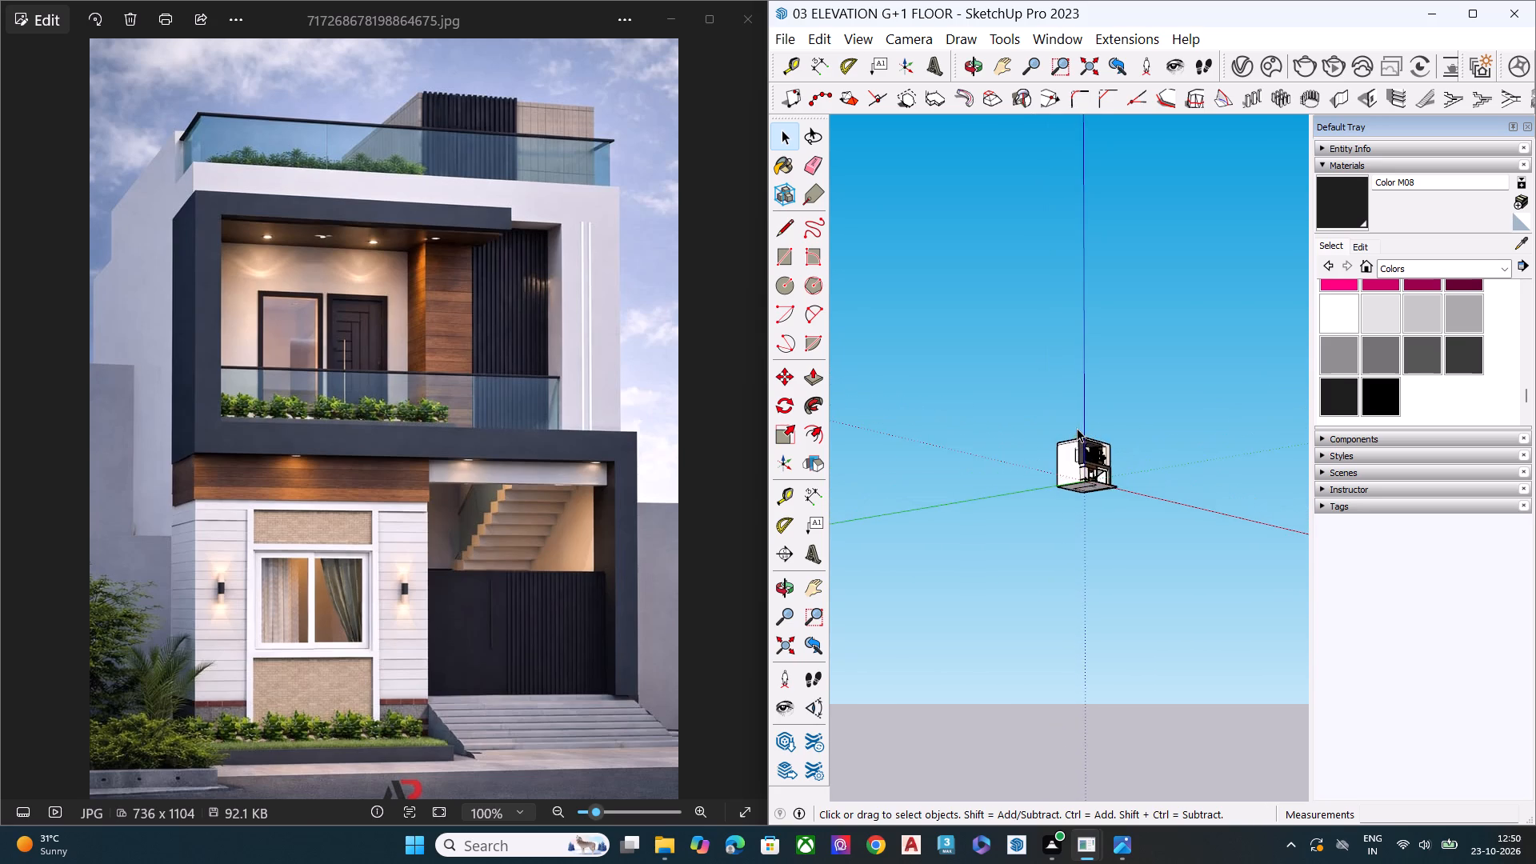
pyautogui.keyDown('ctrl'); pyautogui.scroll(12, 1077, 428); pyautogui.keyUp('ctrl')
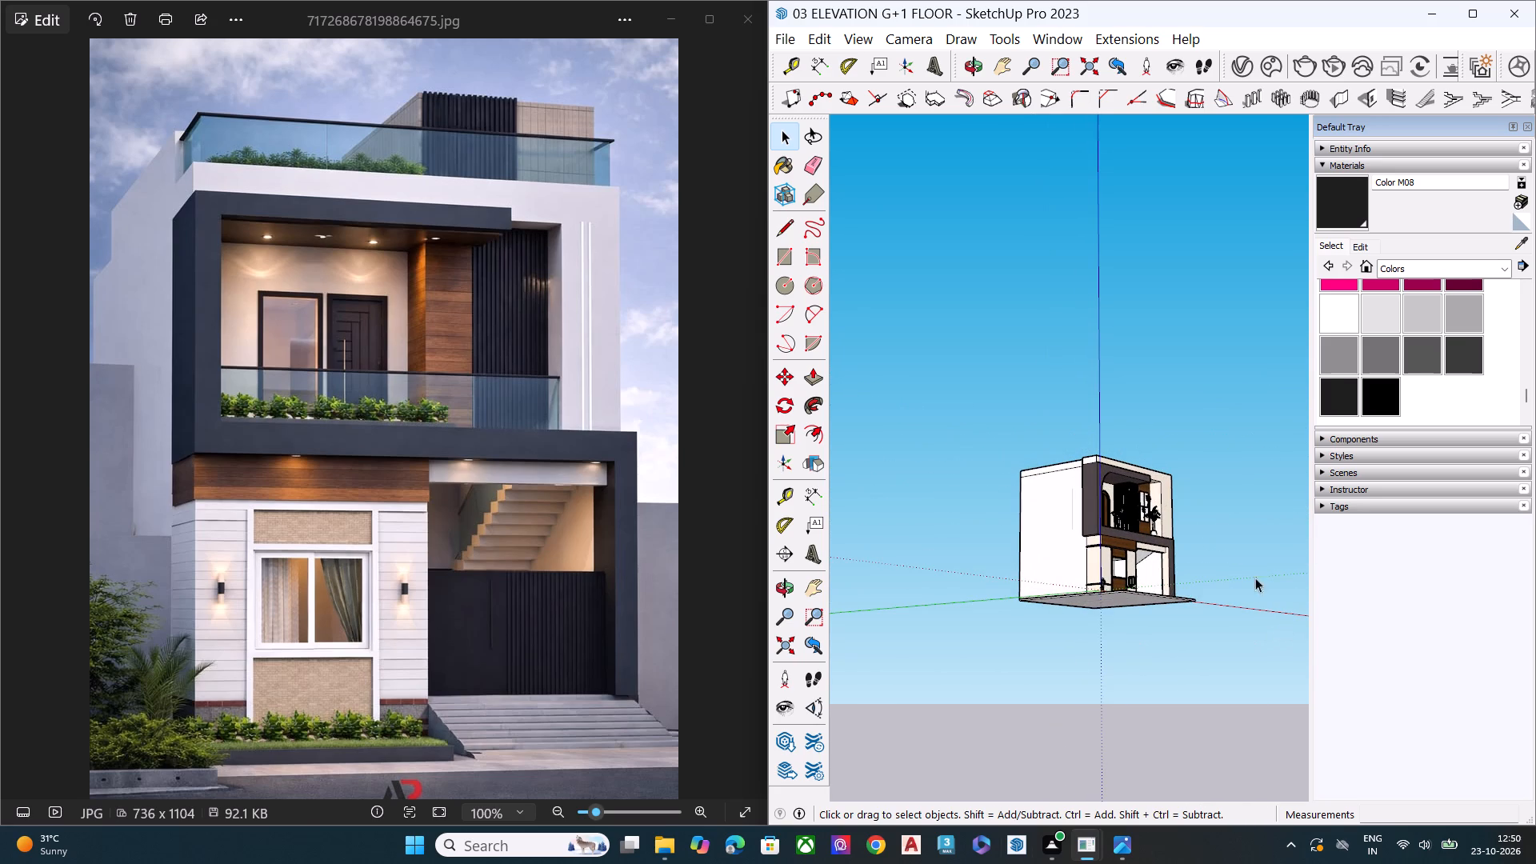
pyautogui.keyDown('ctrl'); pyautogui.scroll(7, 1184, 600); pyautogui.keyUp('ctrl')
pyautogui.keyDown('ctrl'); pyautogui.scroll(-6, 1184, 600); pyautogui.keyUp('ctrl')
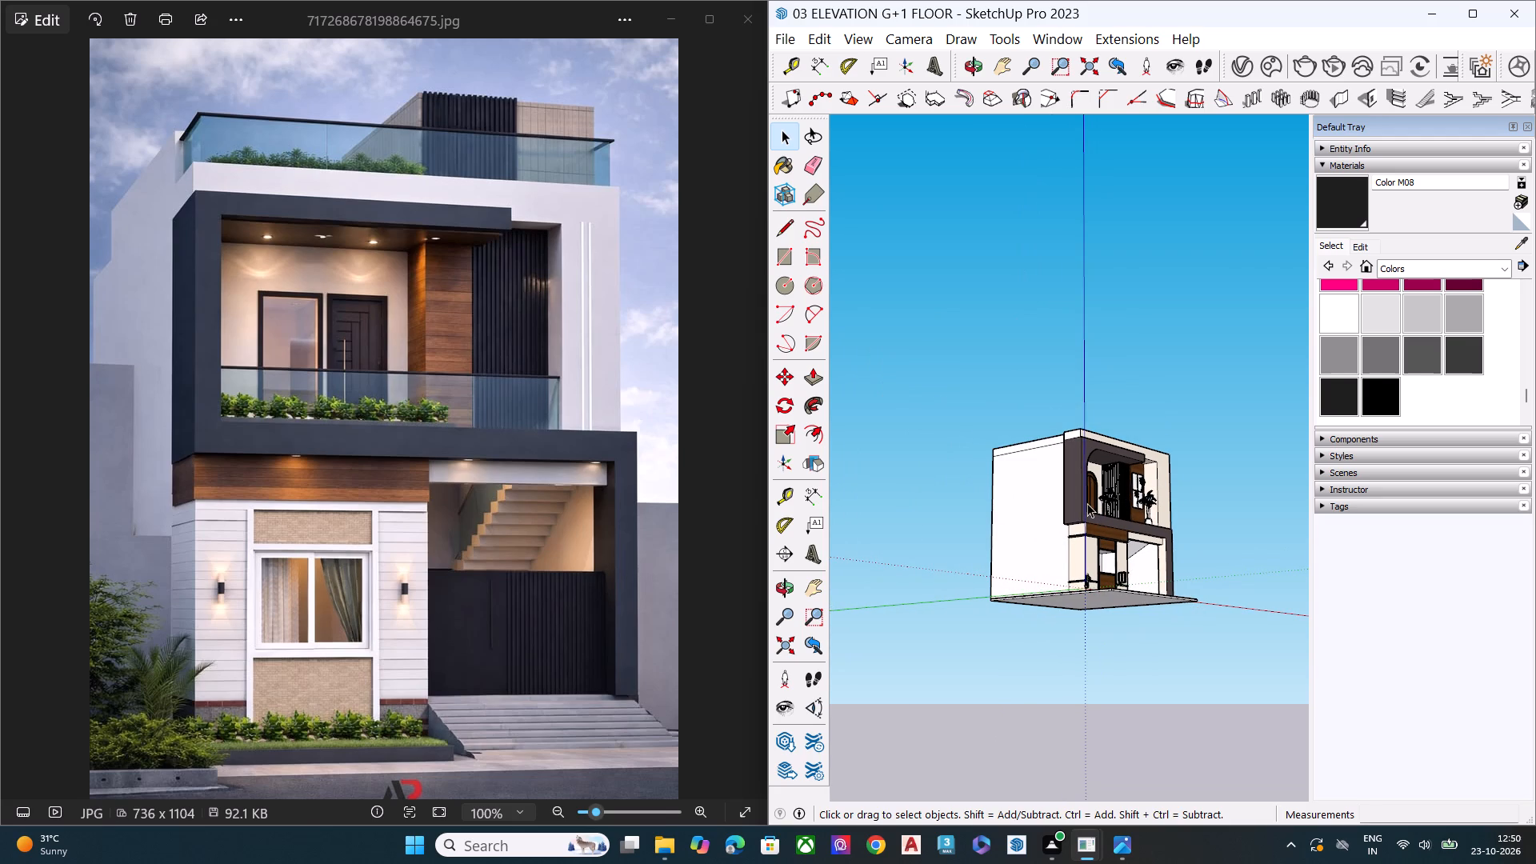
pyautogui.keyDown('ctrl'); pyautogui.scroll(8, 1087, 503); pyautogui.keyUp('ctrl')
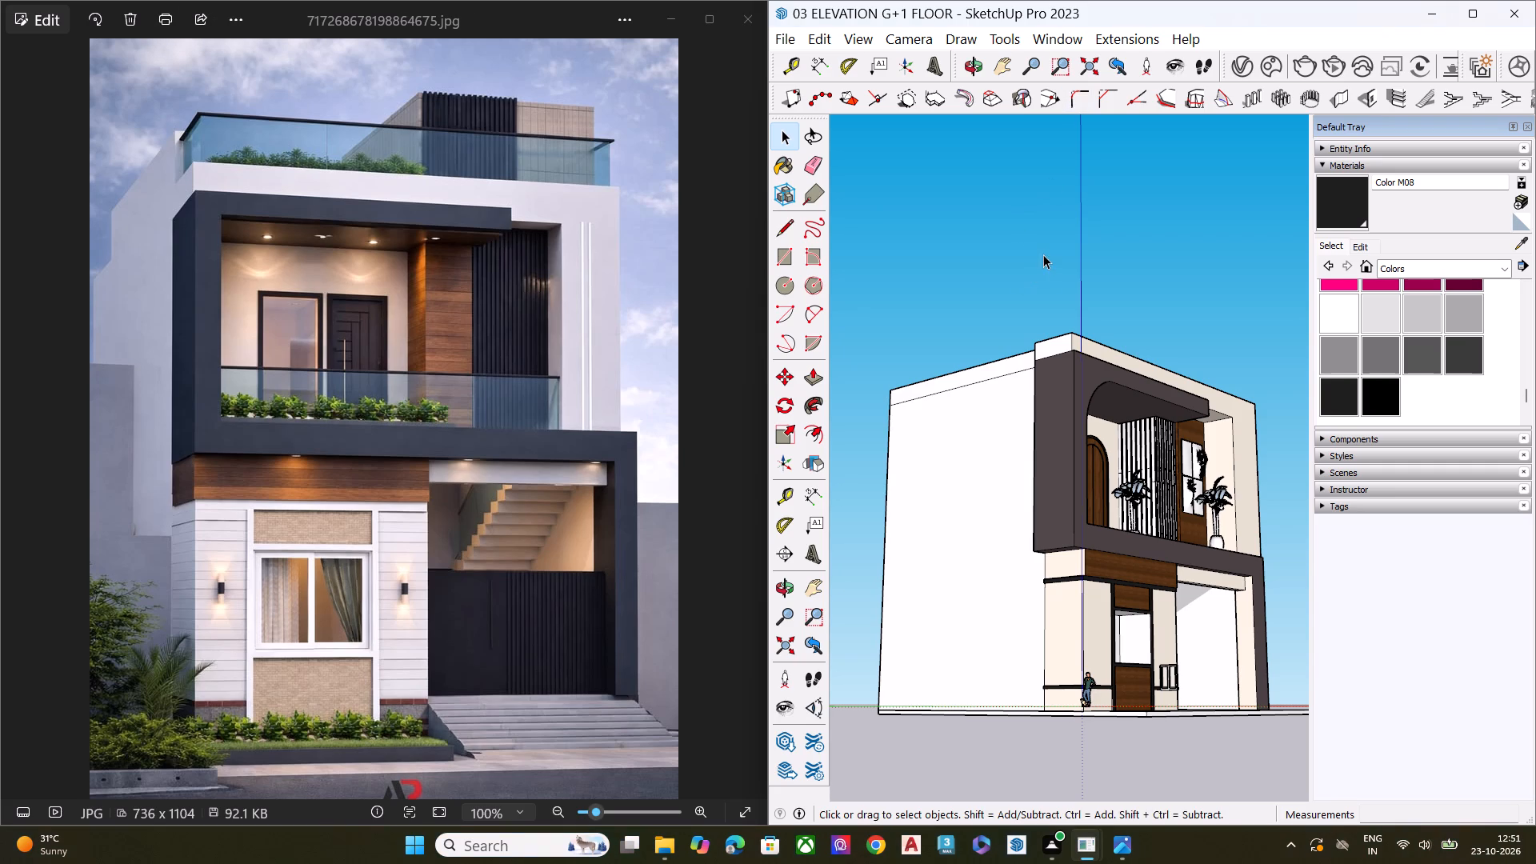
# Examine the whole front elevation and the first-floor balcony recess, including the window, arched door and slatted panel.
pyautogui.scroll(-6, 889, 460)
pyautogui.moveTo(1010, 510); pyautogui.dragTo(994, 605, button='middle')
pyautogui.scroll(6, 1234, 431)
pyautogui.scroll(-1, 1203, 432)
pyautogui.scroll(3, 1199, 434)
pyautogui.scroll(-7, 1046, 482)
pyautogui.moveTo(838, 490); pyautogui.dragTo(839, 413, button='middle')
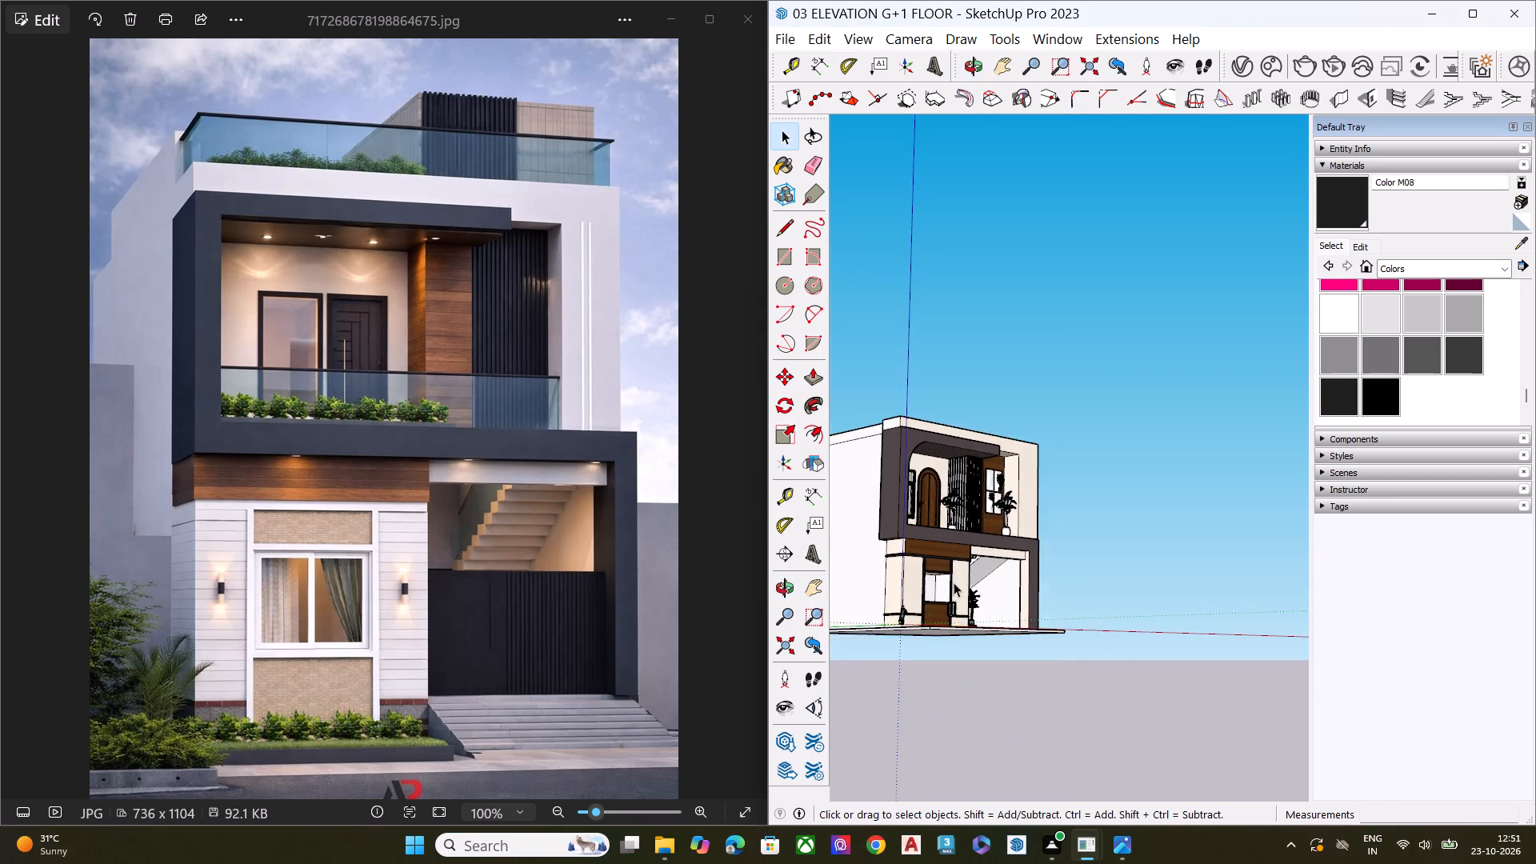
pyautogui.scroll(8, 954, 582)
pyautogui.scroll(4, 1089, 574)
pyautogui.scroll(-2, 1125, 573)
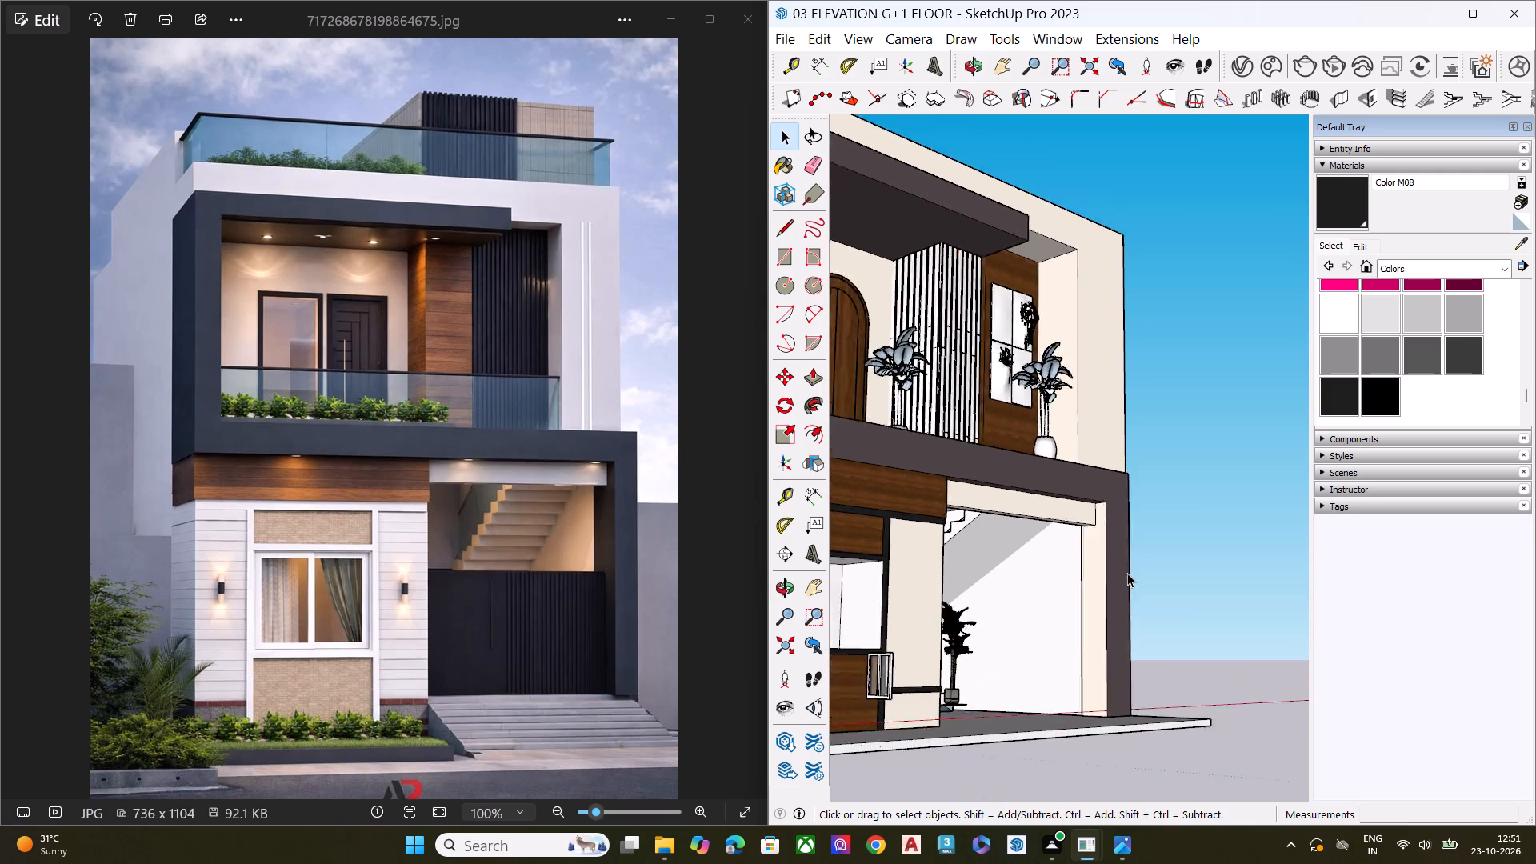
pyautogui.scroll(-11, 1127, 573)
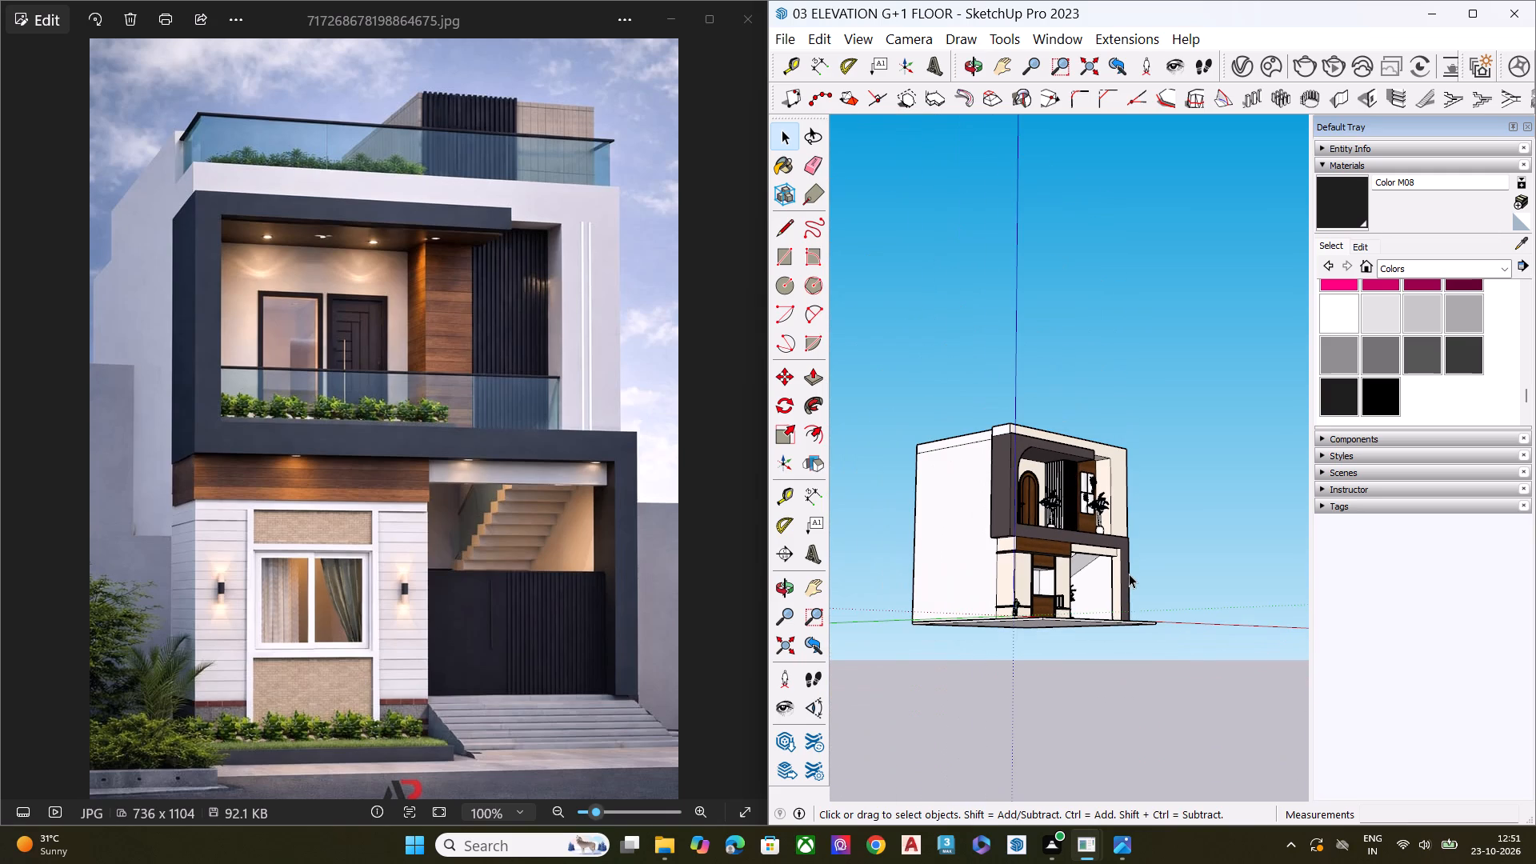
pyautogui.scroll(7, 1019, 472)
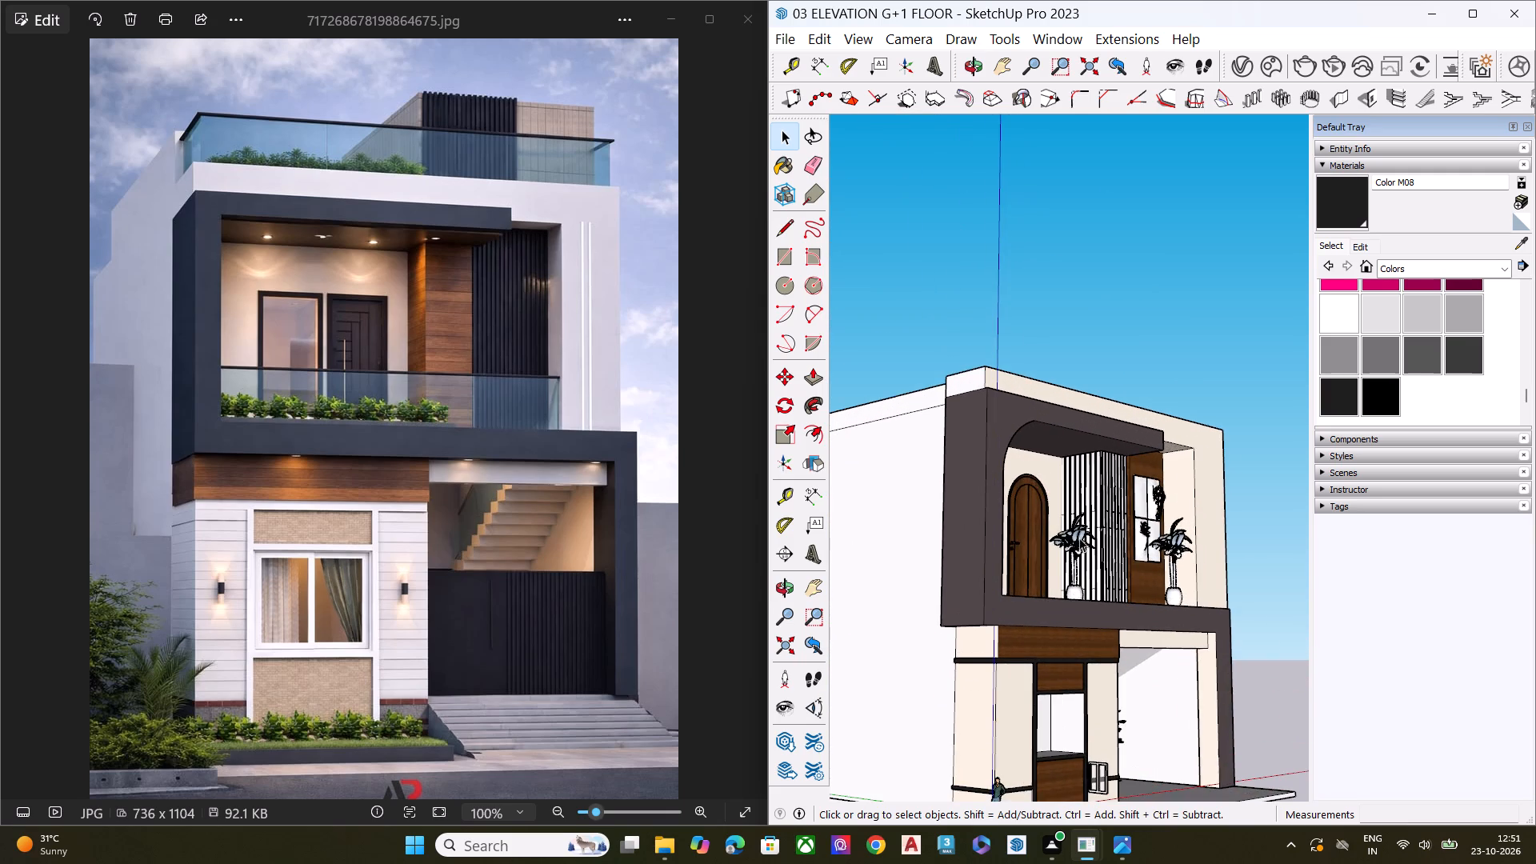
pyautogui.scroll(1, 1104, 538)
pyautogui.moveTo(1104, 538); pyautogui.dragTo(838, 548, button='middle')
pyautogui.scroll(7, 970, 522)
pyautogui.moveTo(1226, 536); pyautogui.dragTo(1180, 505, button='middle')
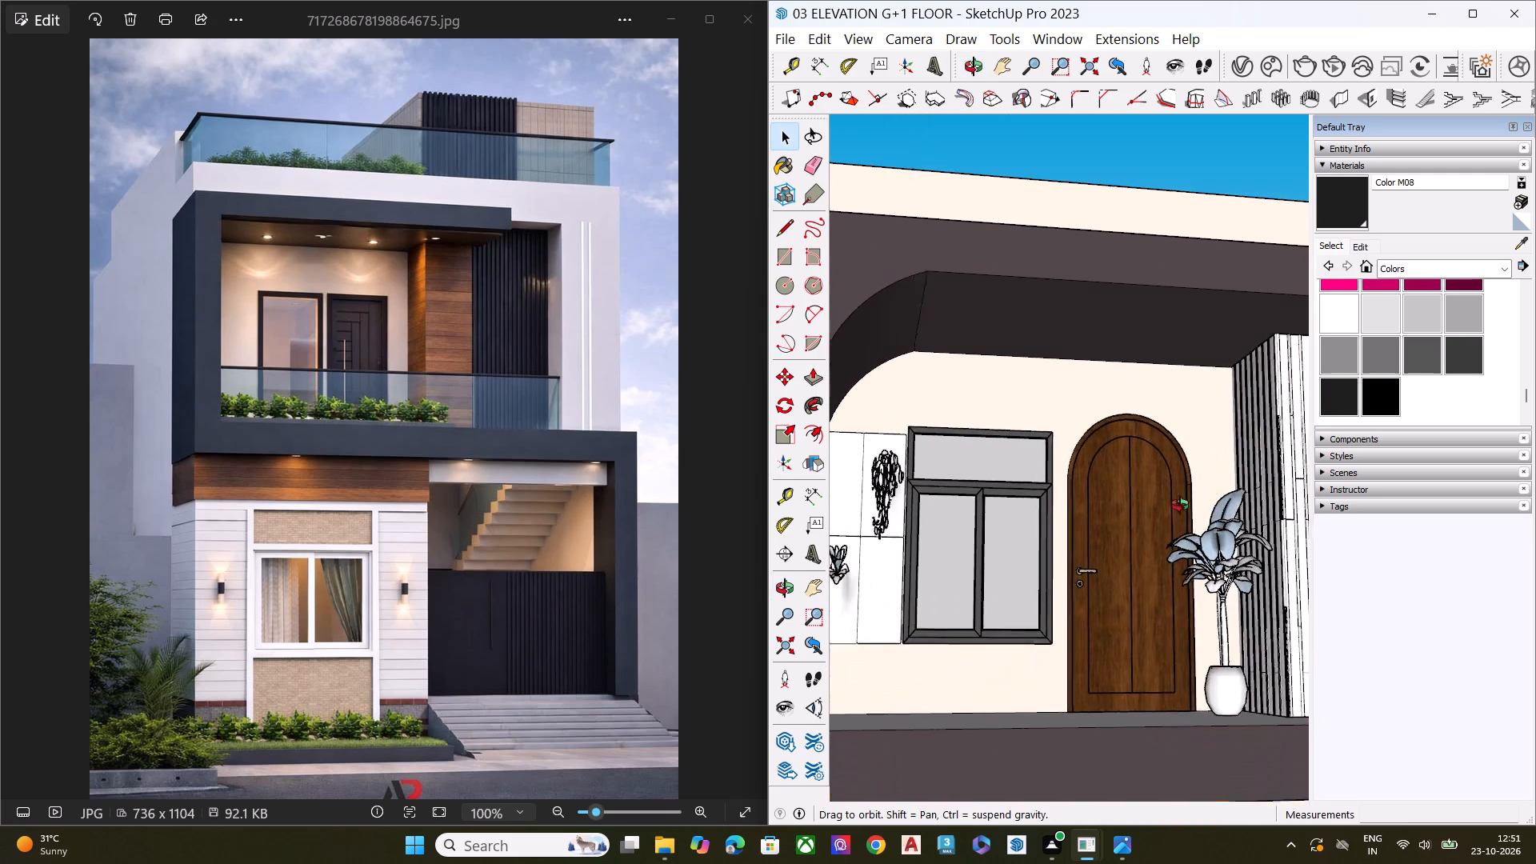
pyautogui.moveTo(1180, 505); pyautogui.dragTo(1286, 510, button='middle')
pyautogui.scroll(-6, 1166, 448)
pyautogui.scroll(1, 1166, 462)
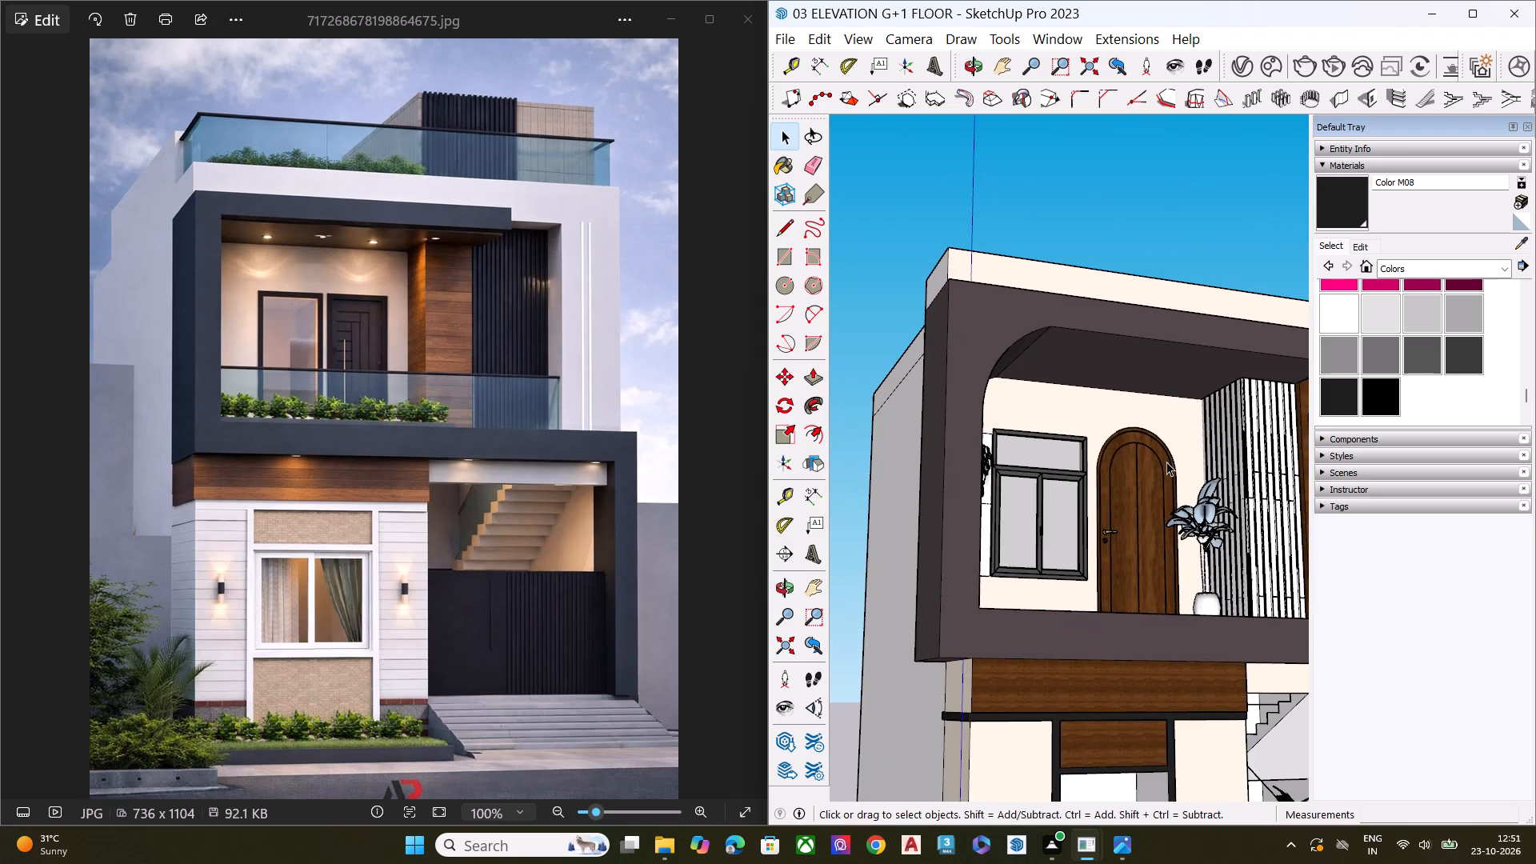
pyautogui.scroll(-3, 961, 454)
pyautogui.scroll(3, 961, 454)
pyautogui.scroll(-2, 961, 454)
pyautogui.scroll(1, 961, 454)
pyautogui.scroll(-2, 961, 454)
pyautogui.moveTo(1106, 530); pyautogui.dragTo(1115, 548, button='middle')
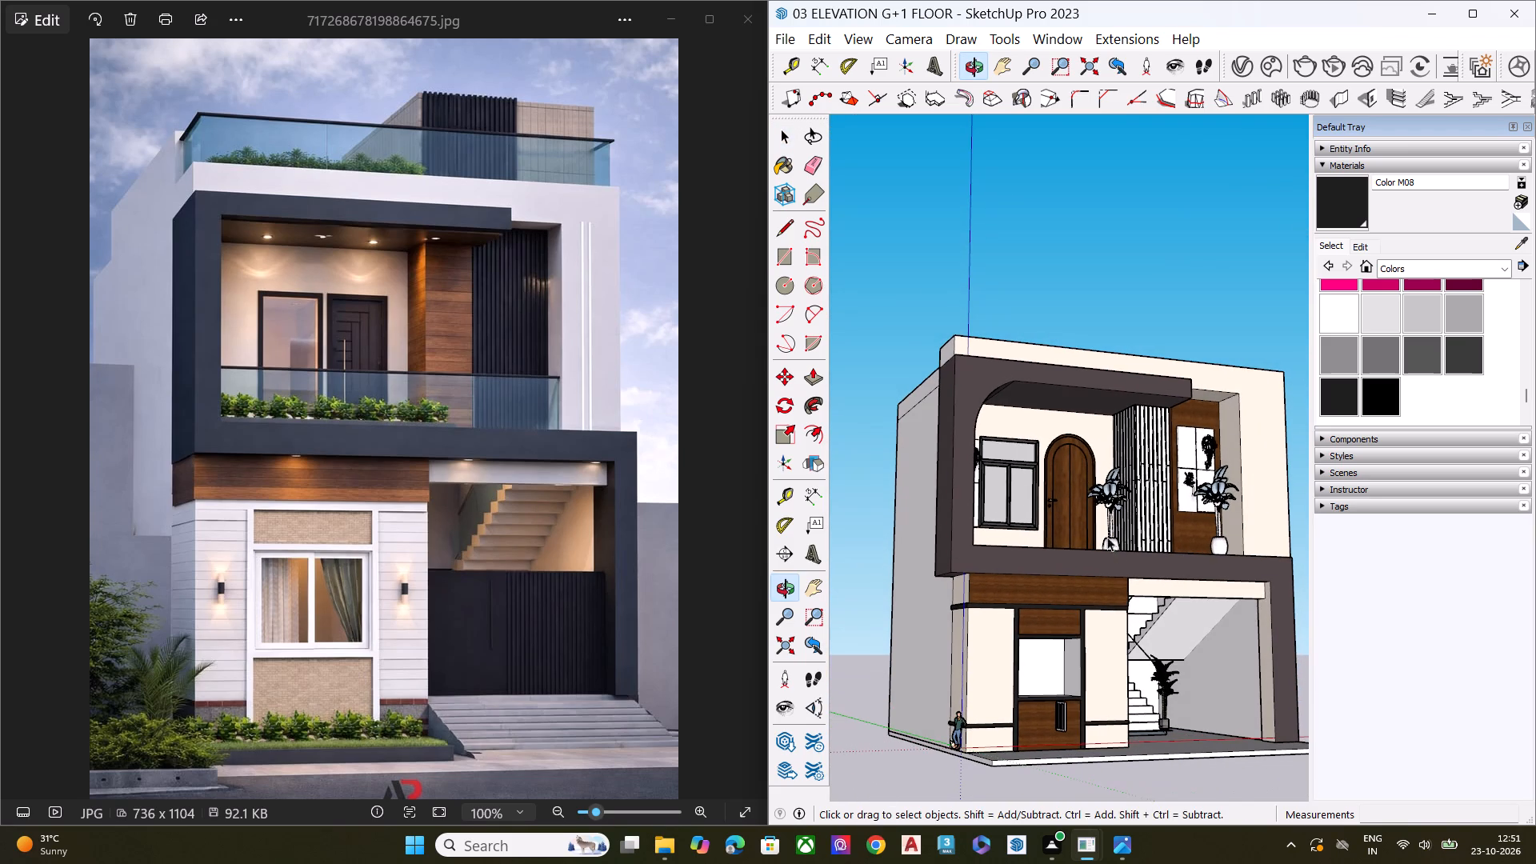
# Import the trailing hanging plant model Plant+2 from the Downloads folder.
pyautogui.click(785, 44)
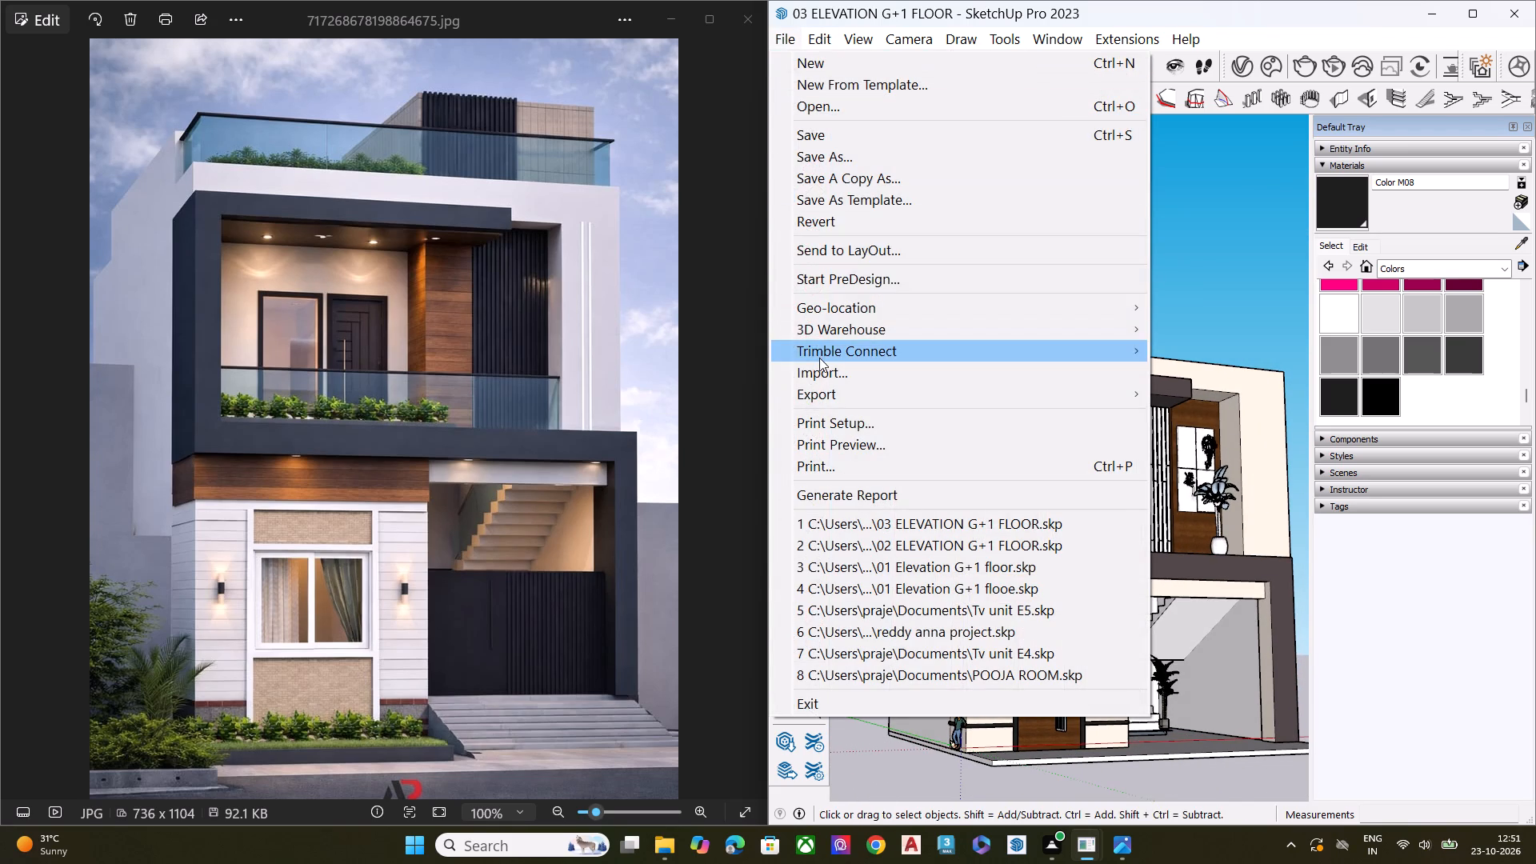
pyautogui.click(822, 365)
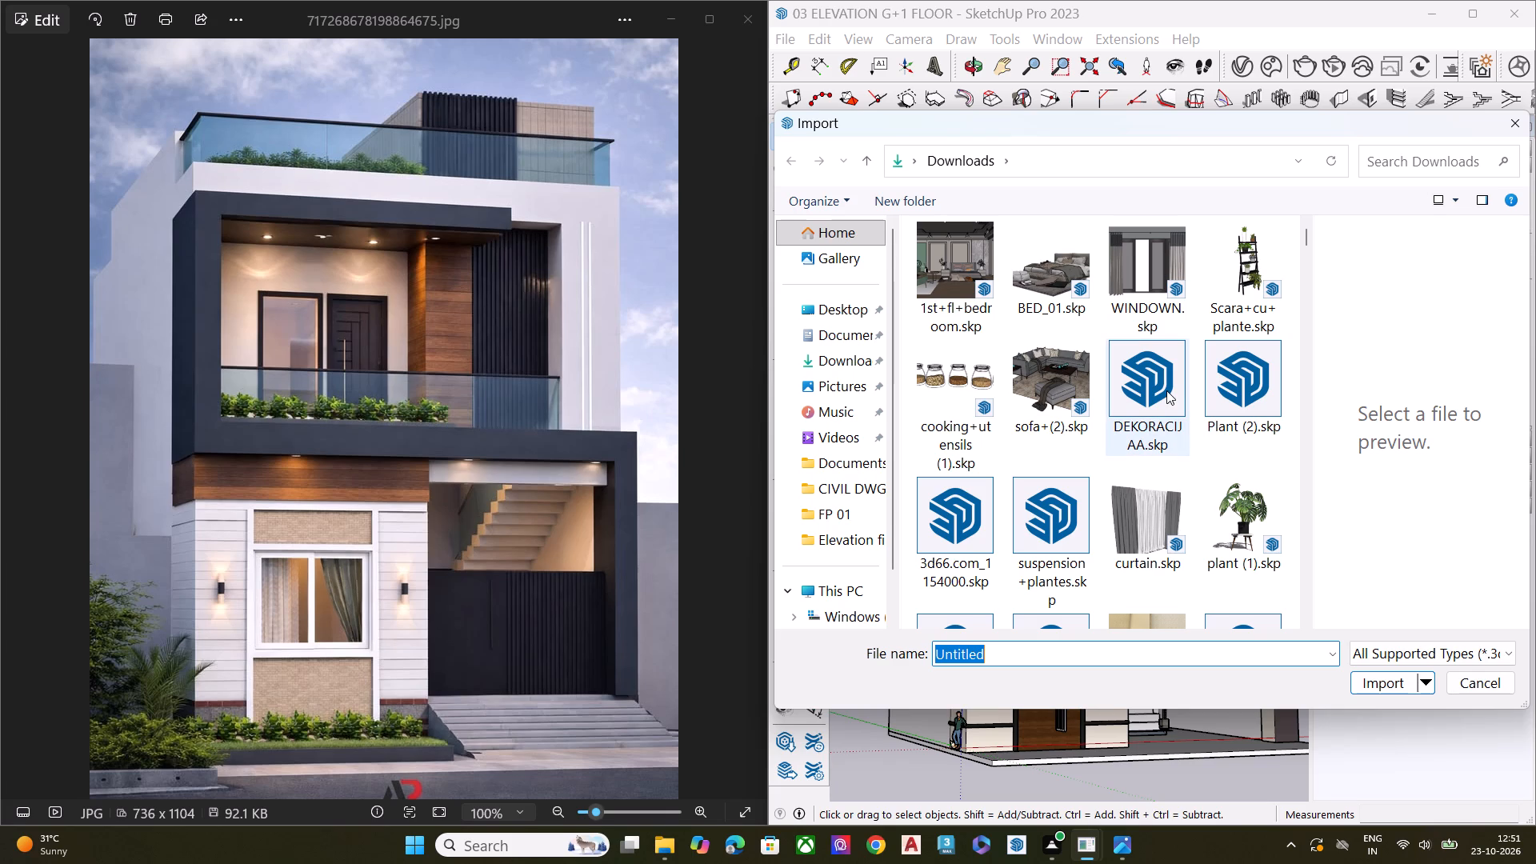
pyautogui.scroll(-2, 1061, 338)
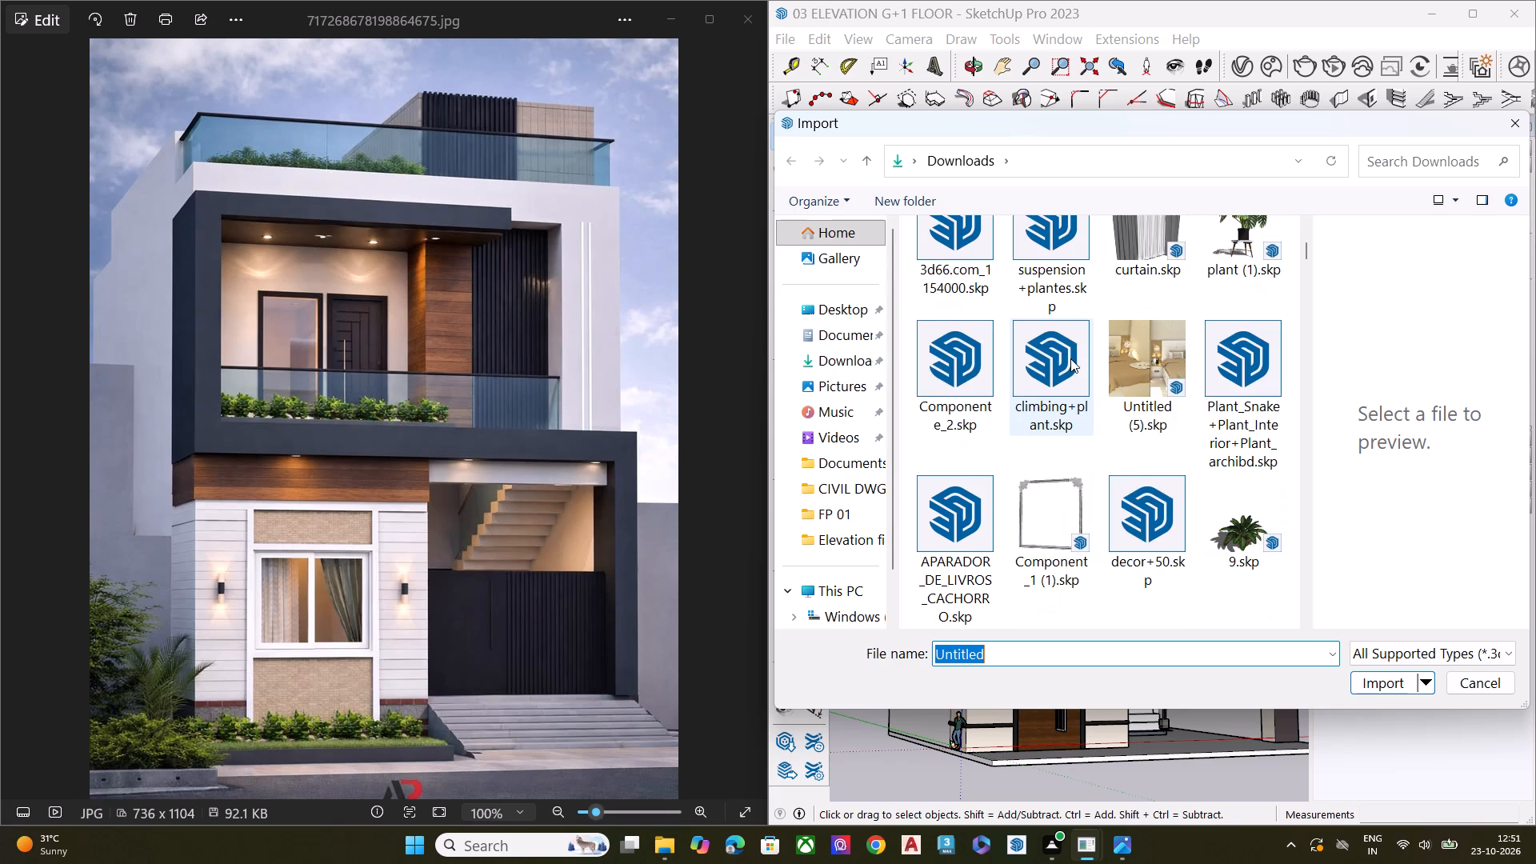
pyautogui.scroll(-1, 1071, 369)
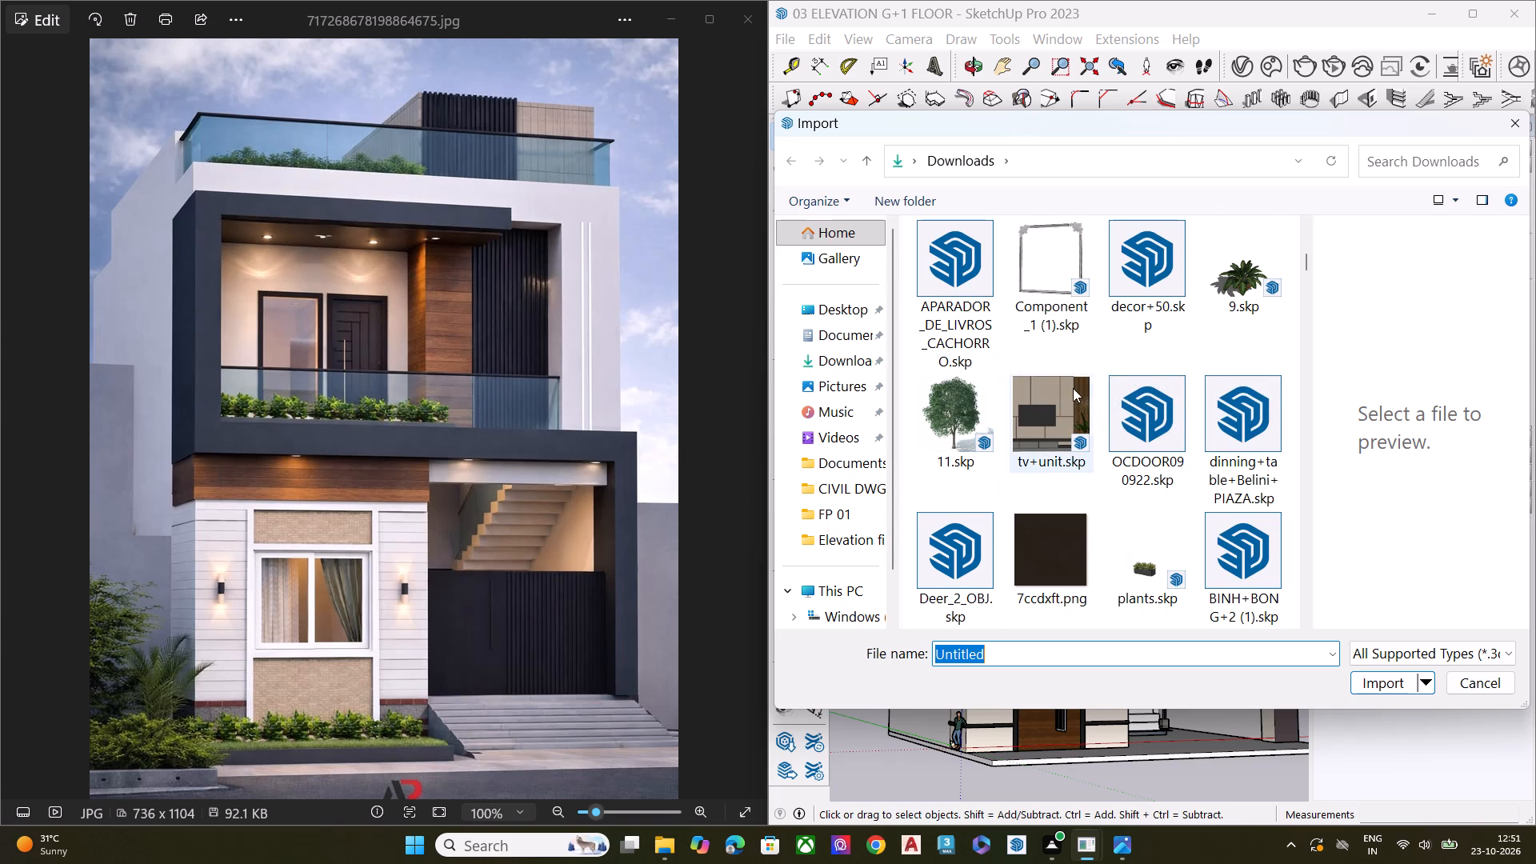
pyautogui.scroll(-1, 981, 414)
pyautogui.scroll(-1, 1186, 485)
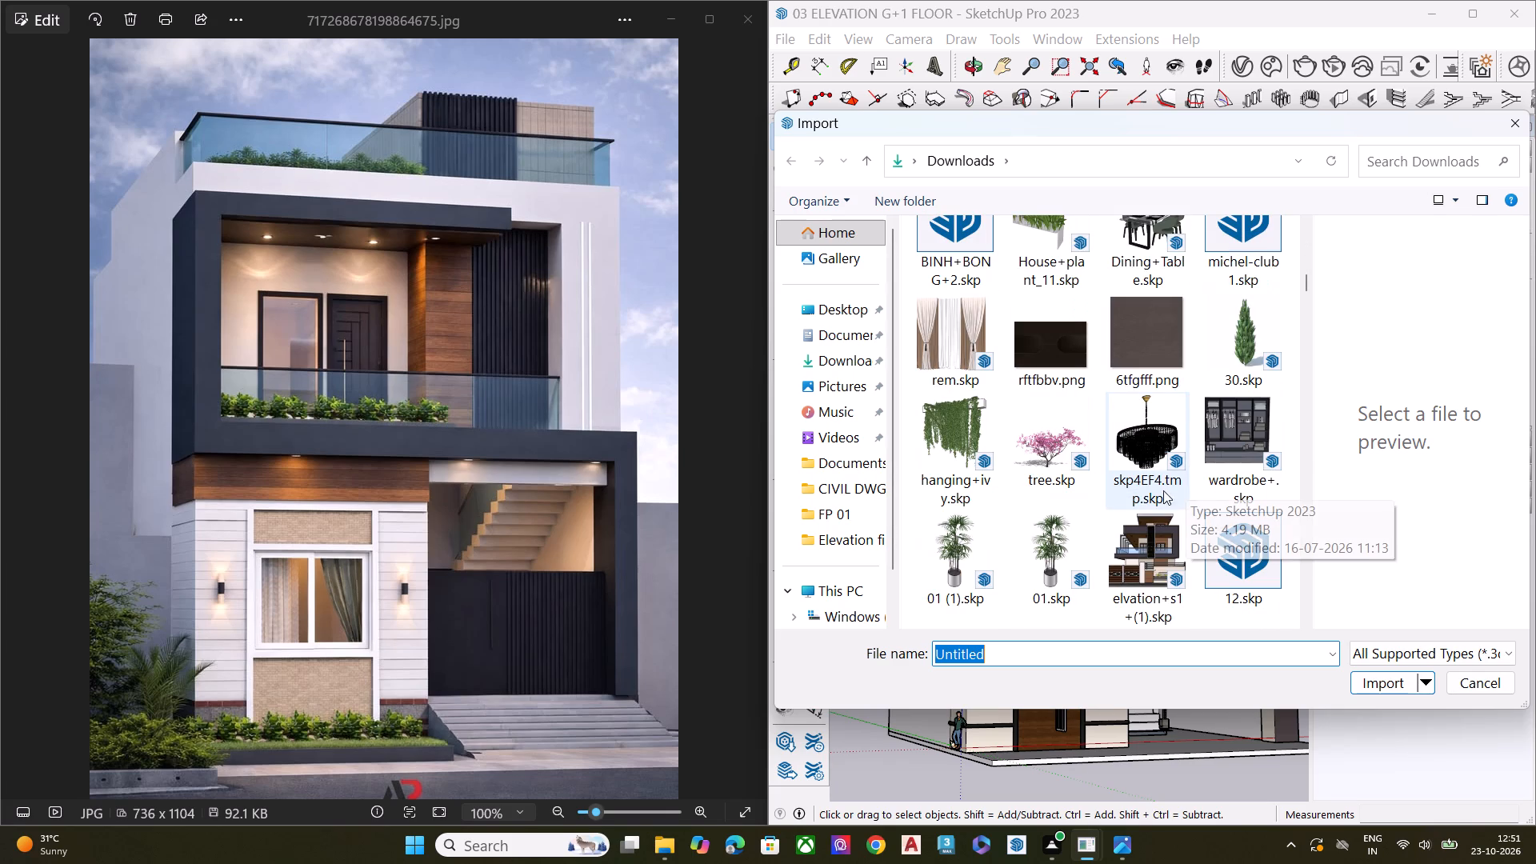
pyautogui.scroll(-1, 1023, 447)
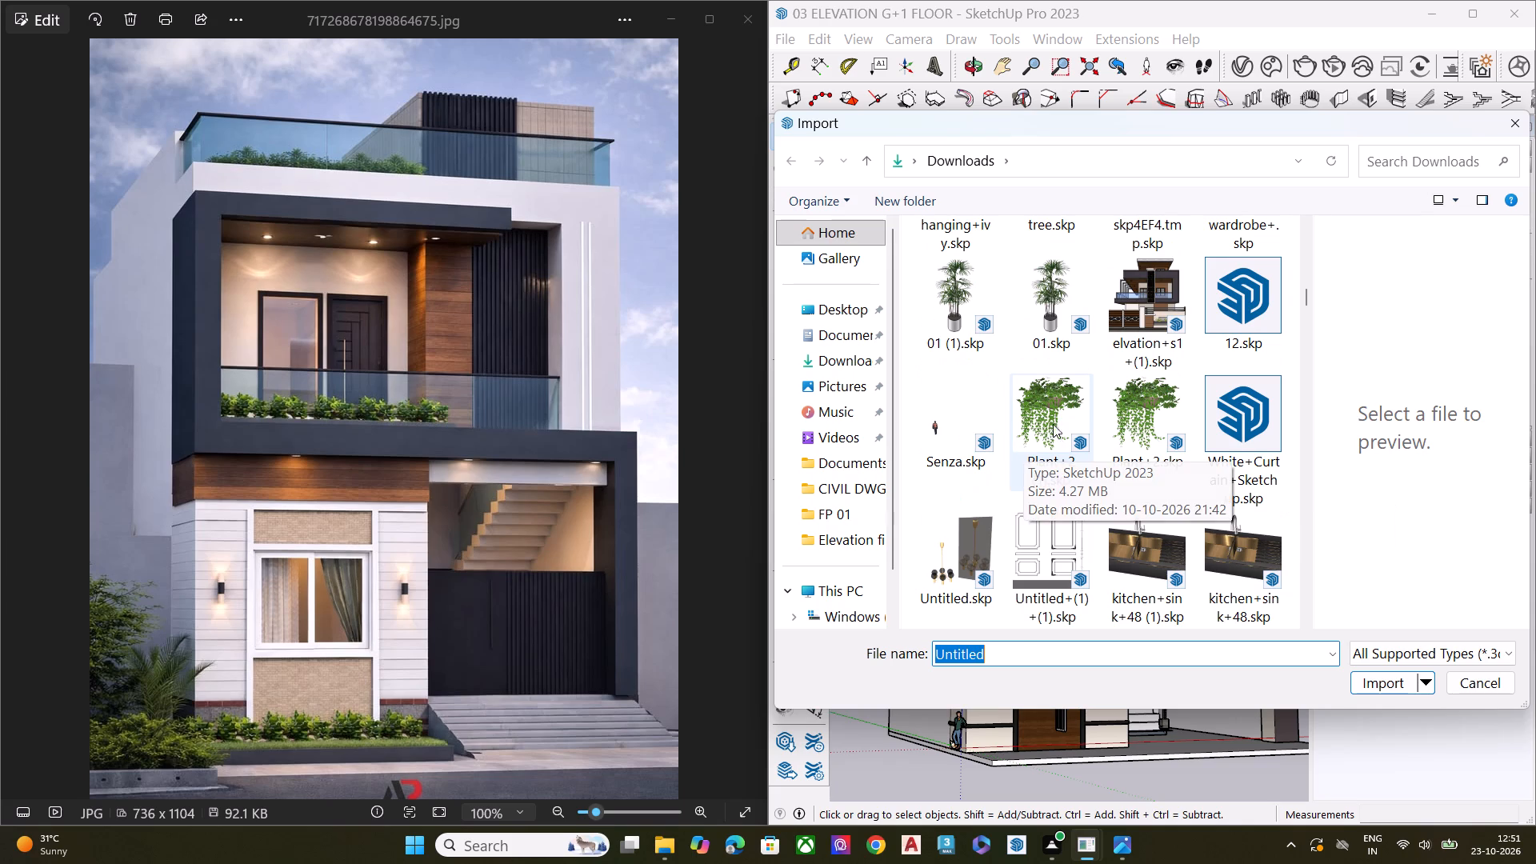
pyautogui.click(1053, 410)
pyautogui.click(1372, 682)
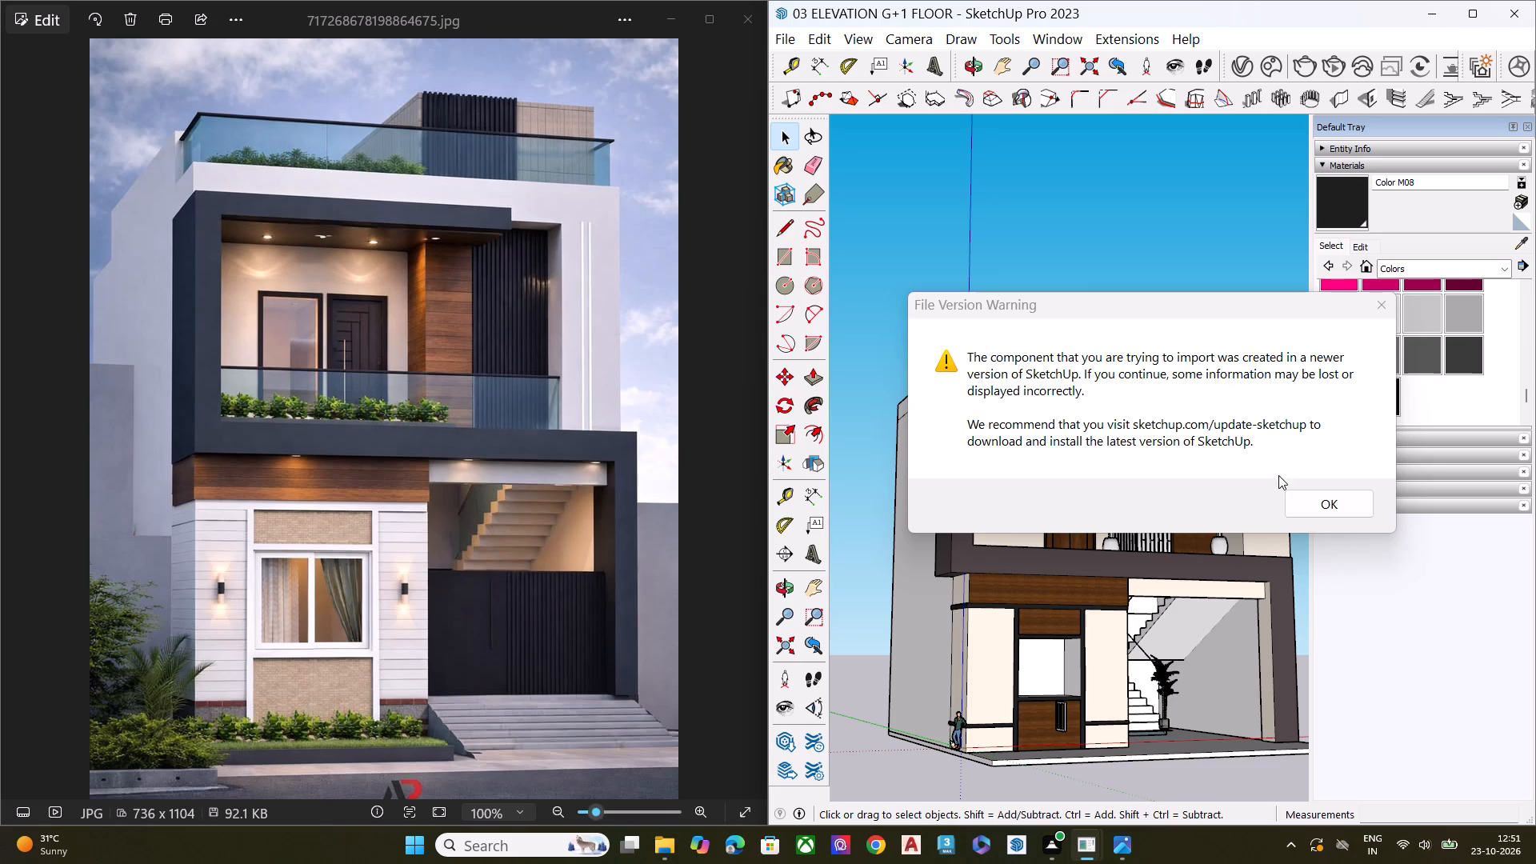
pyautogui.click(1318, 513)
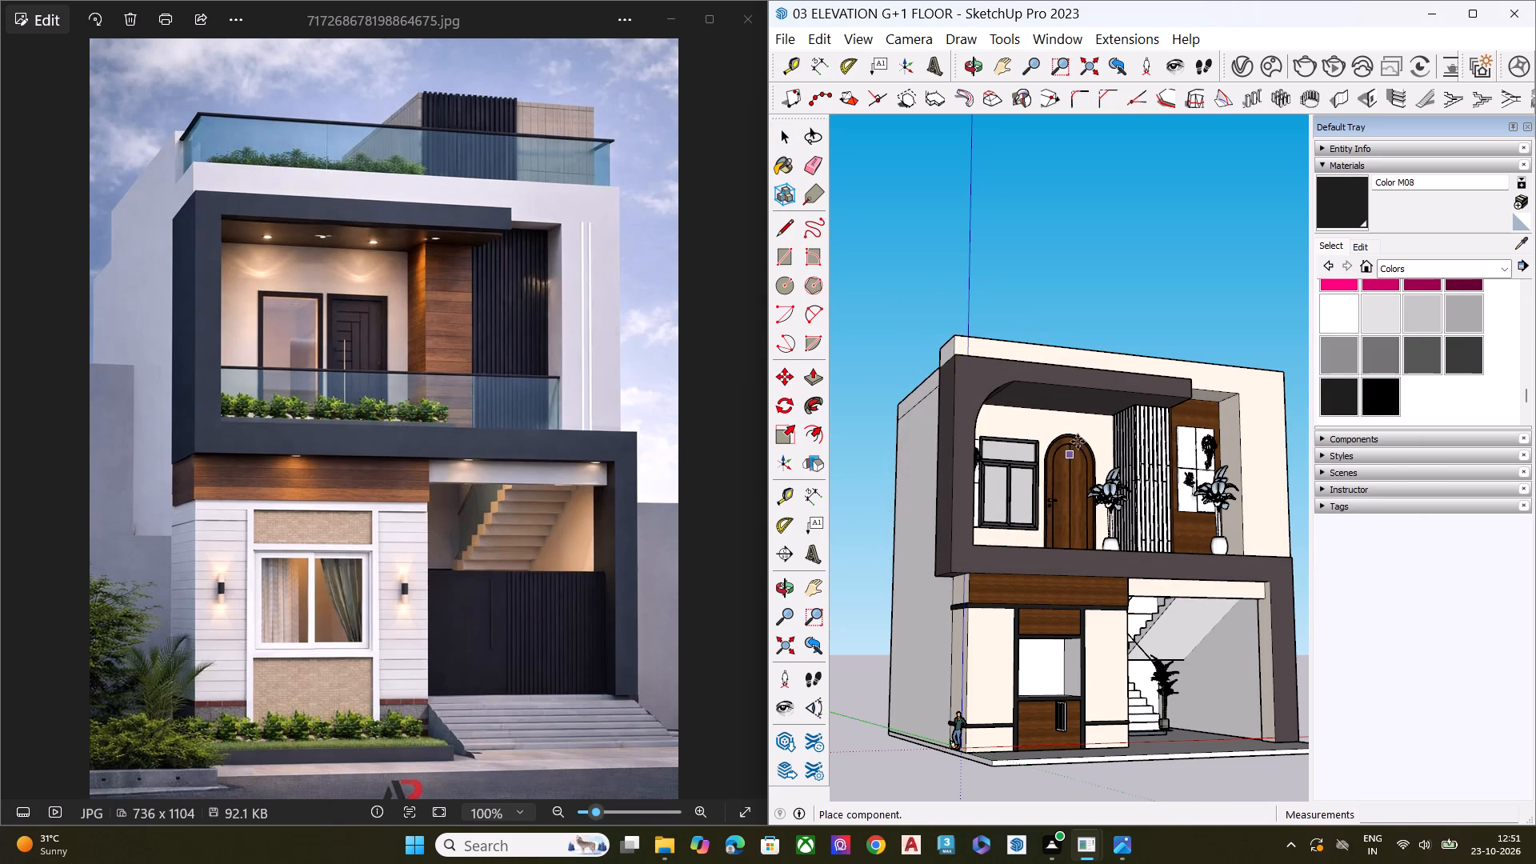
# Place the imported hanging plant above the house front, over the first-floor balcony.
pyautogui.scroll(7, 1079, 440)
pyautogui.scroll(3, 1130, 388)
pyautogui.scroll(-1, 1130, 388)
pyautogui.scroll(3, 1130, 388)
pyautogui.scroll(-7, 1115, 418)
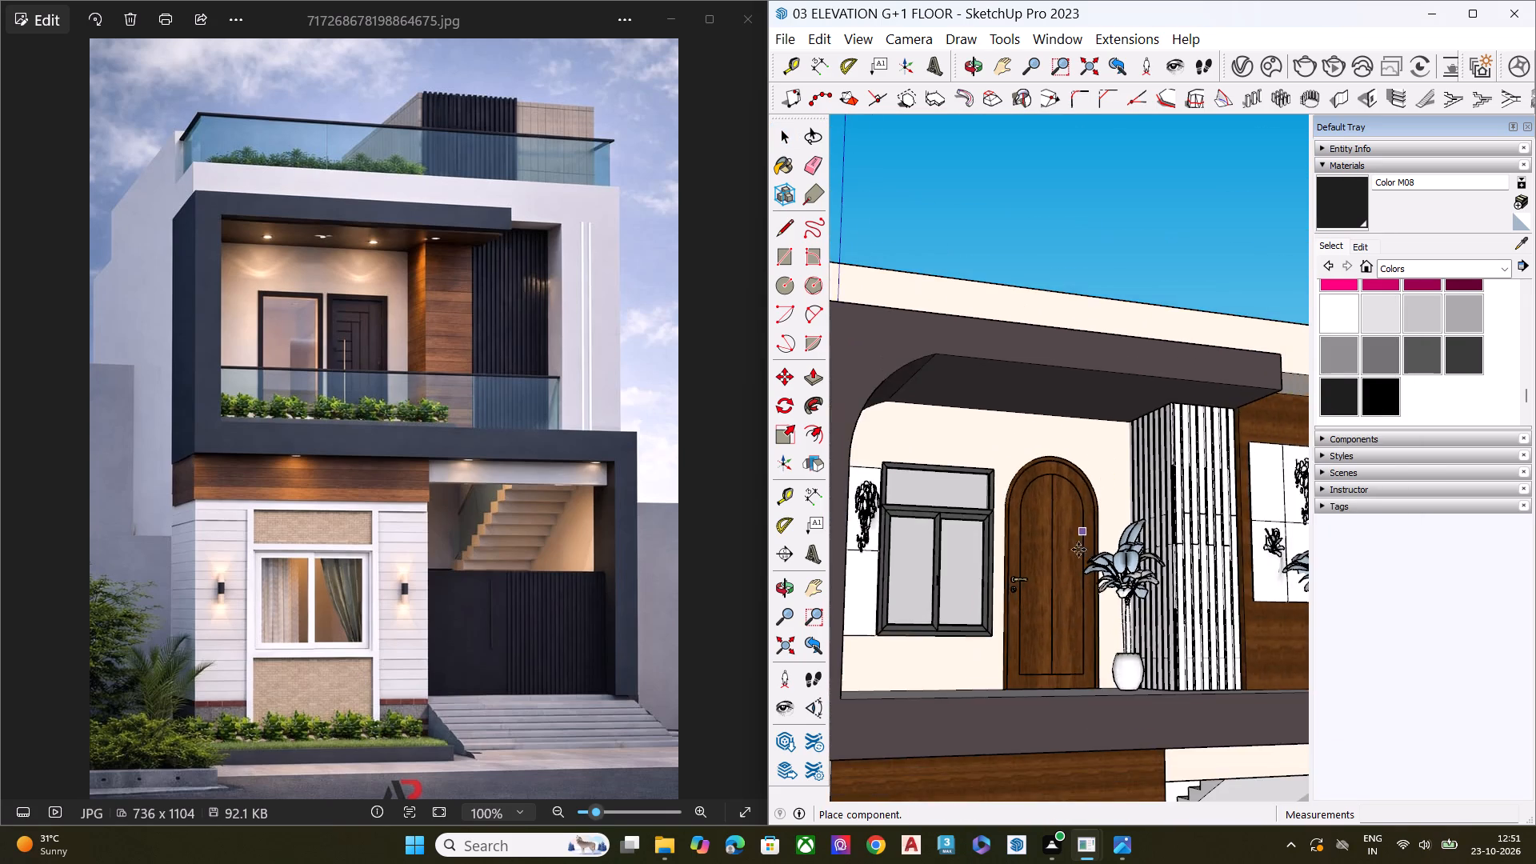
pyautogui.scroll(-8, 1078, 584)
pyautogui.scroll(3, 1093, 418)
pyautogui.scroll(-1, 1089, 421)
pyautogui.scroll(3, 1089, 421)
pyautogui.scroll(-2, 1089, 421)
pyautogui.scroll(1, 1089, 421)
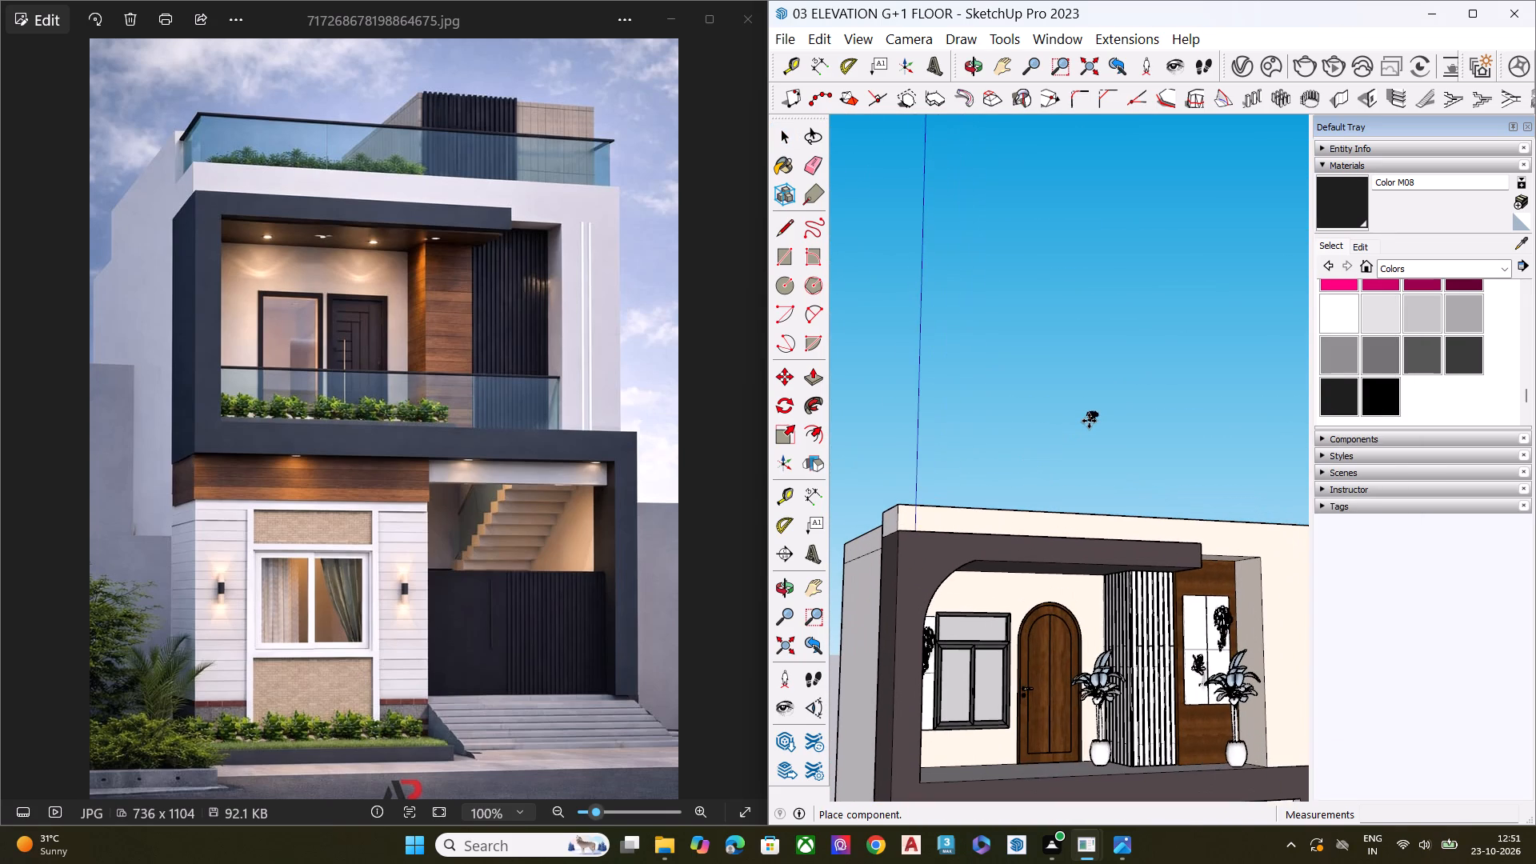
pyautogui.click(1089, 421)
# Scale the hanging plant up uniformly from its upper corner.
pyautogui.scroll(9, 1085, 424)
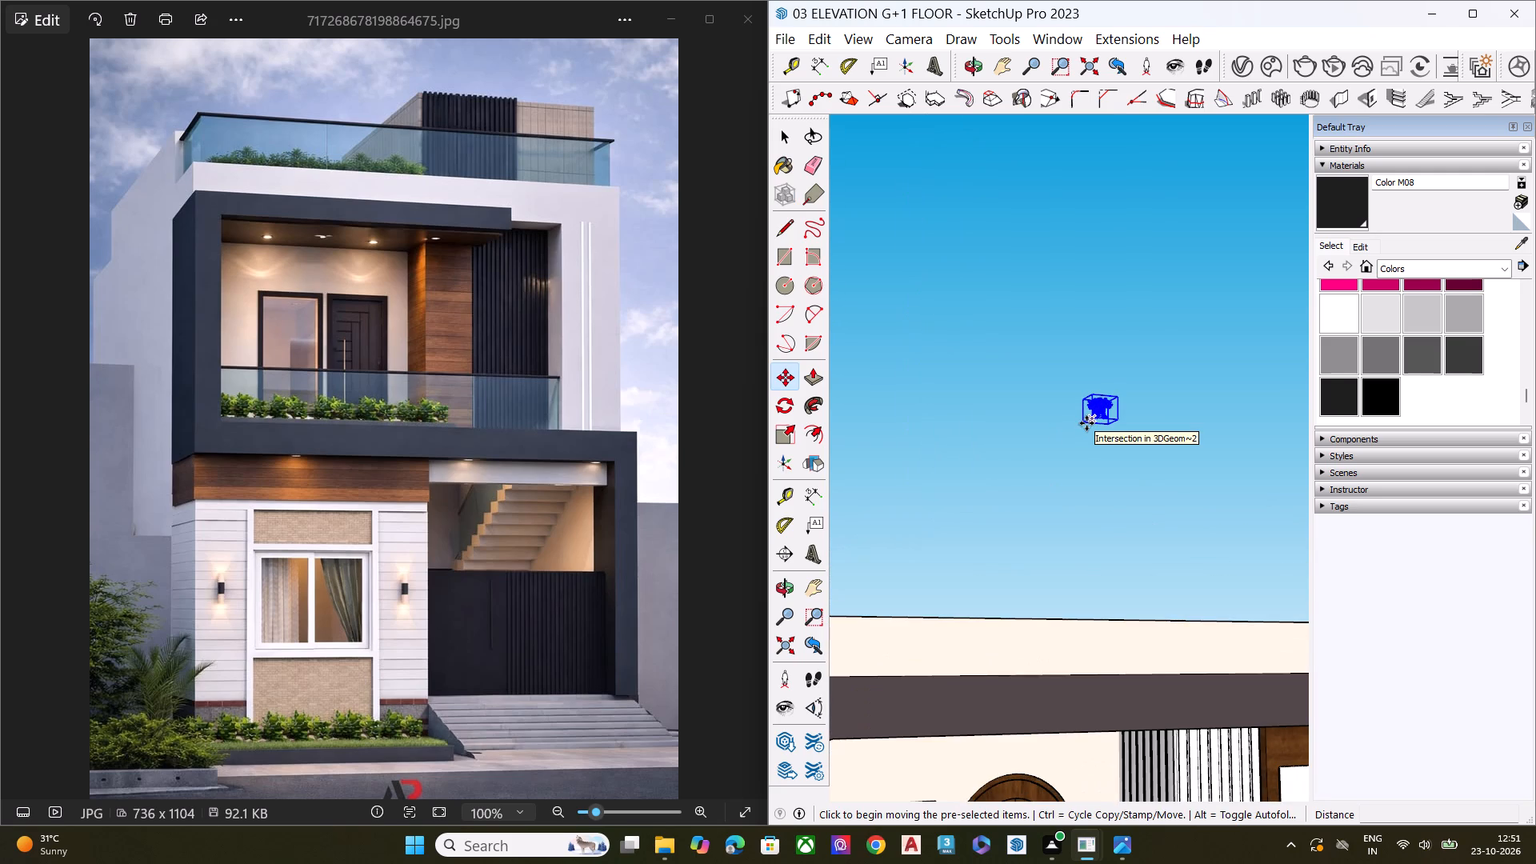
pyautogui.press('s')
pyautogui.scroll(11, 1134, 380)
pyautogui.scroll(5, 1048, 449)
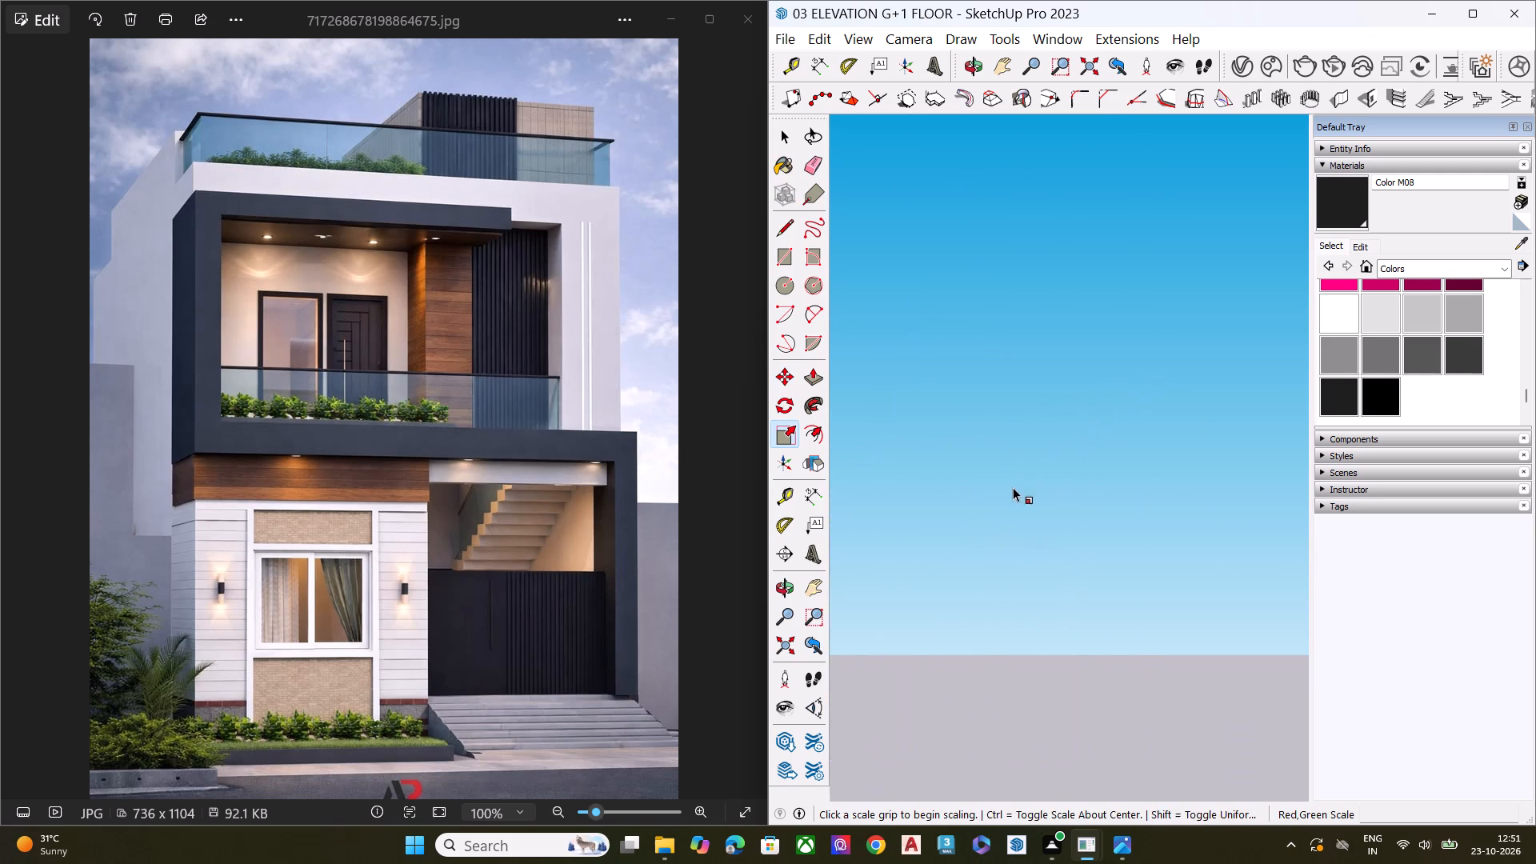
pyautogui.scroll(-5, 1027, 478)
pyautogui.moveTo(1030, 502); pyautogui.dragTo(954, 678, button='middle')
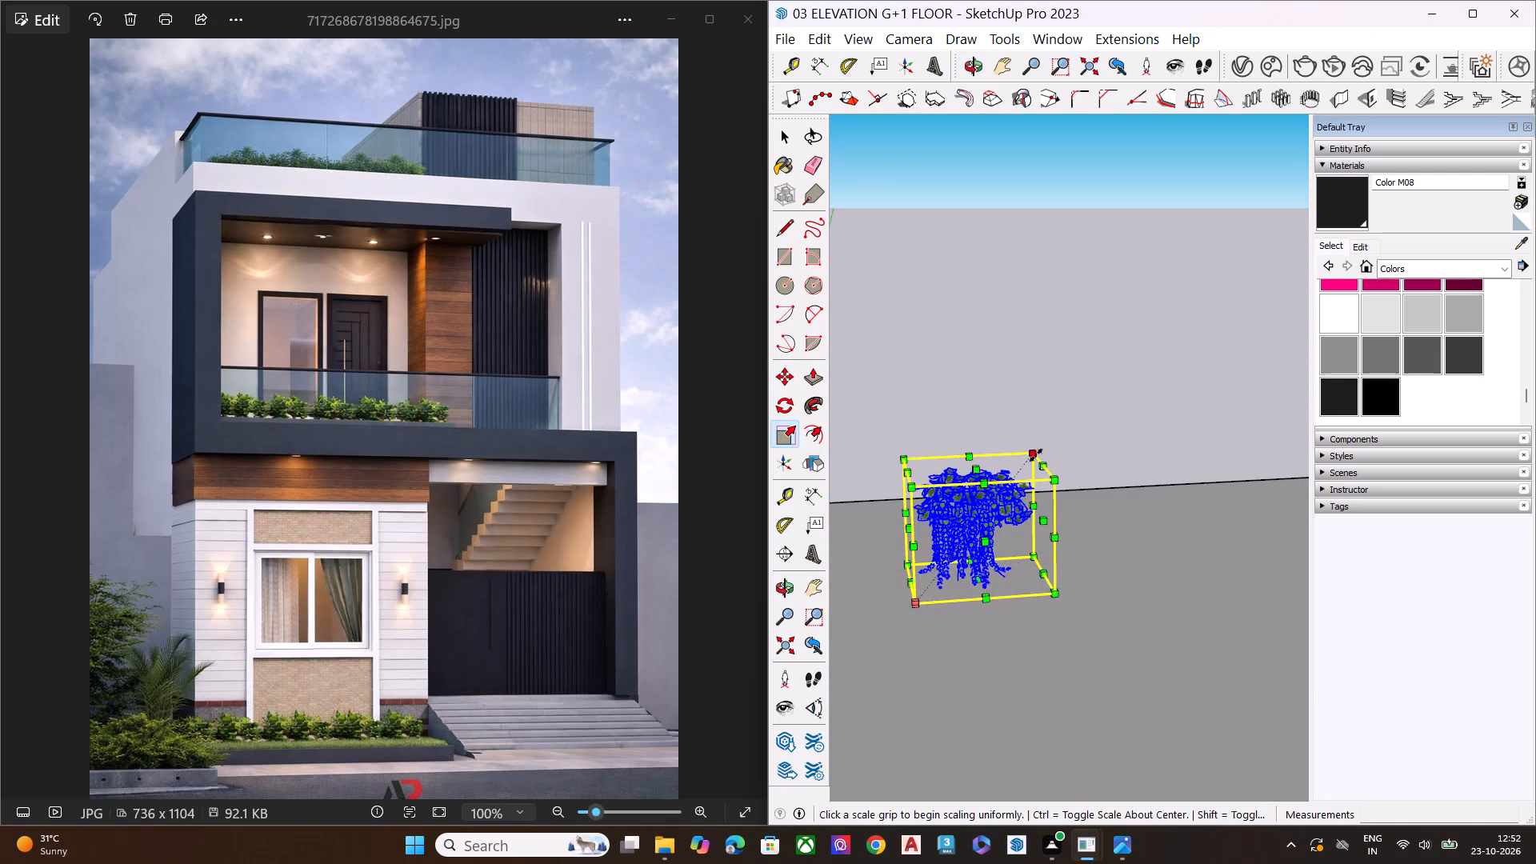
pyautogui.click(1036, 455)
pyautogui.click(1125, 207)
pyautogui.scroll(-4, 1036, 463)
# Move the hanging plant by its top corner to the balcony canopy's underside, between the arched door and the slatted panel.
pyautogui.press('m')
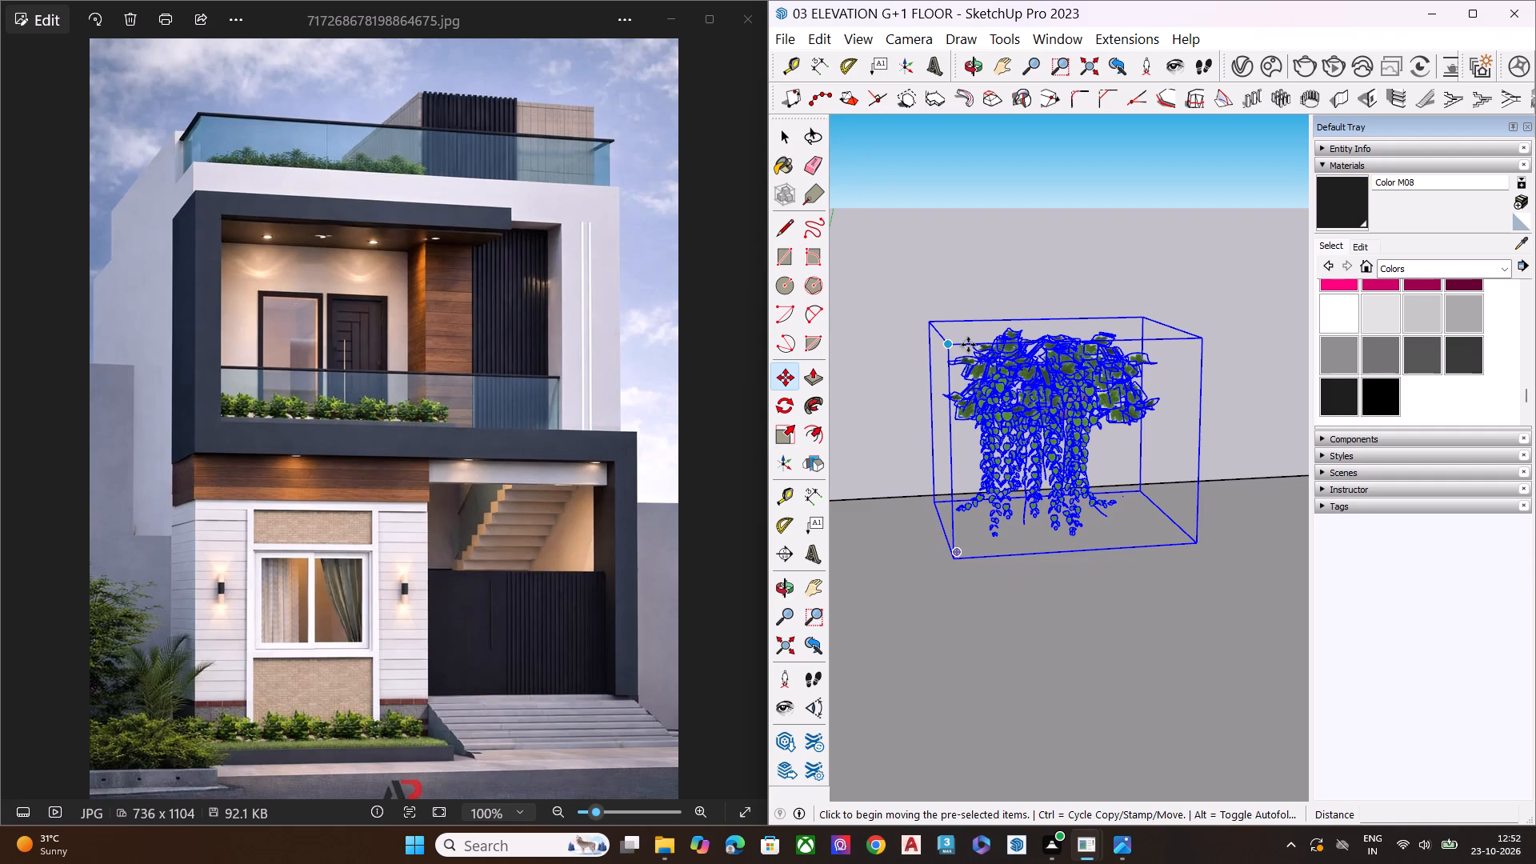
pyautogui.click(1202, 341)
pyautogui.scroll(-8, 1070, 325)
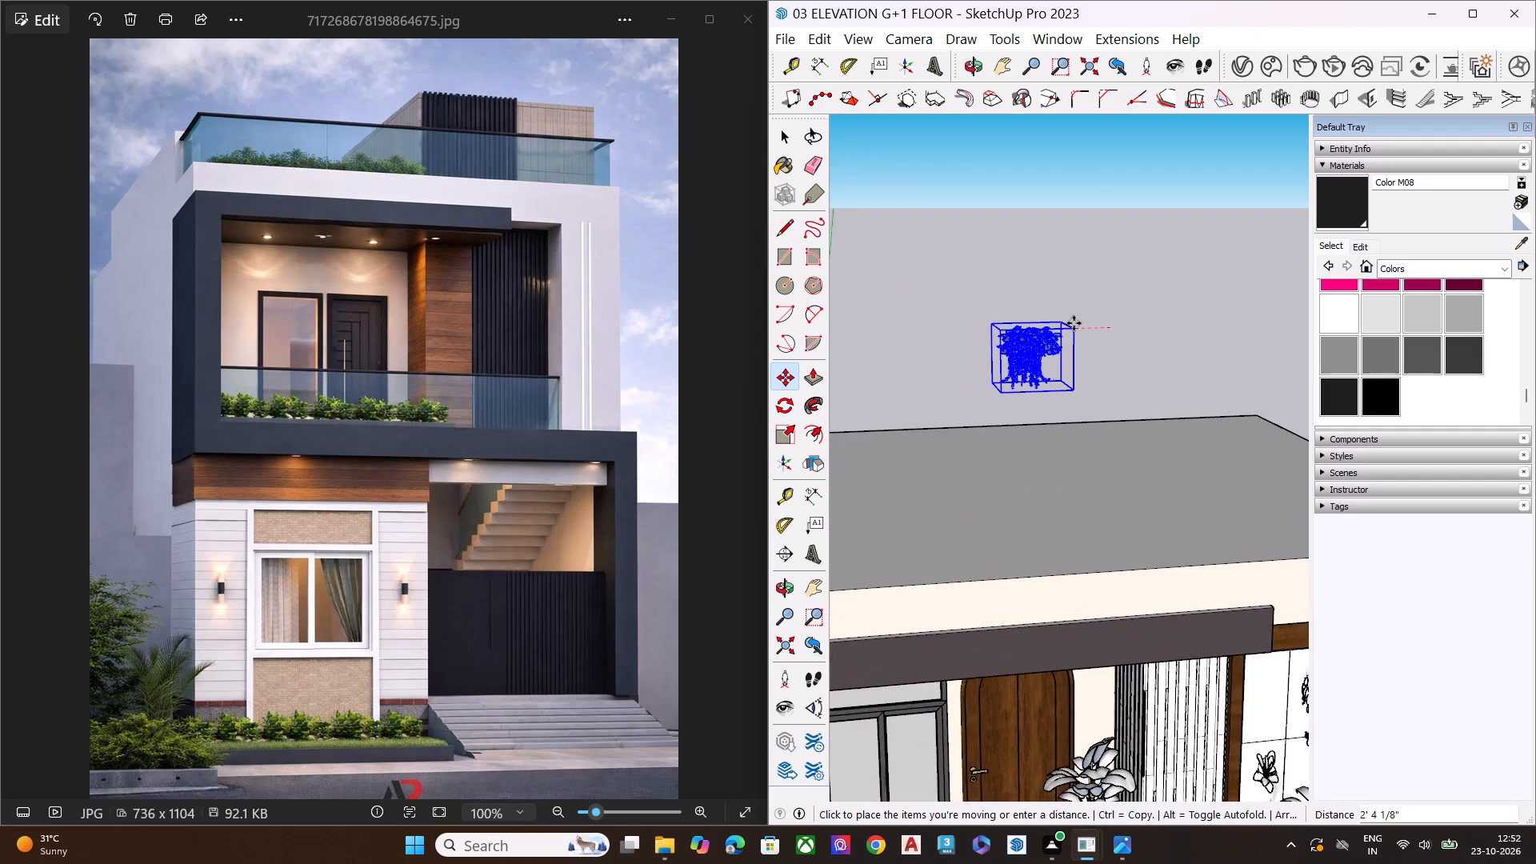
pyautogui.scroll(-4, 1074, 323)
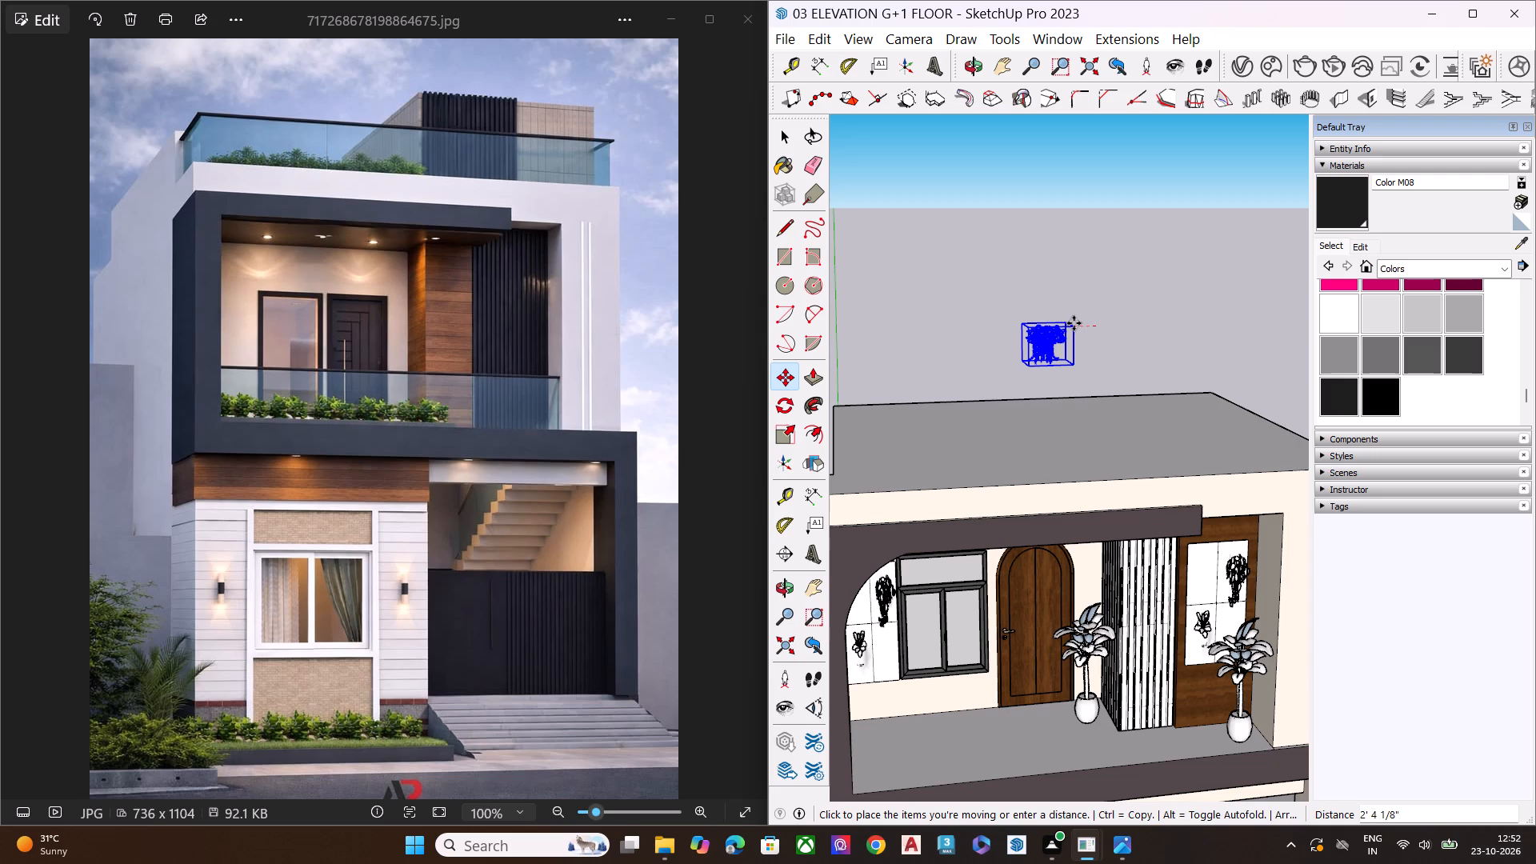
pyautogui.scroll(-5, 1119, 395)
pyautogui.moveTo(1090, 590); pyautogui.dragTo(1166, 448, button='middle')
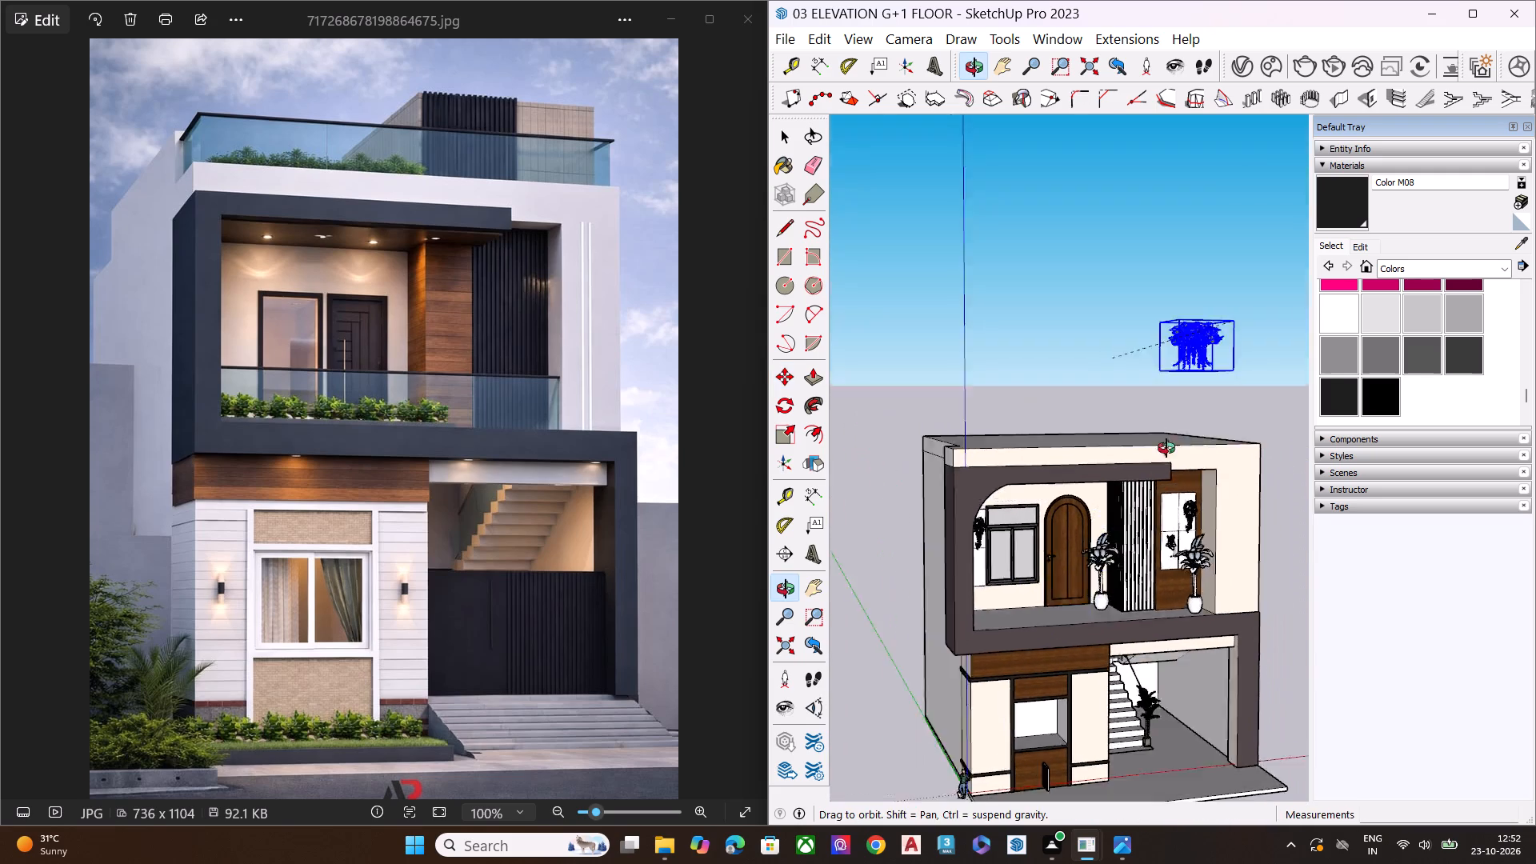
pyautogui.moveTo(1166, 448); pyautogui.dragTo(1201, 397, button='middle')
pyautogui.scroll(7, 1138, 488)
pyautogui.scroll(-1, 1143, 446)
pyautogui.scroll(10, 1146, 444)
pyautogui.scroll(-1, 1114, 401)
pyautogui.scroll(3, 1114, 401)
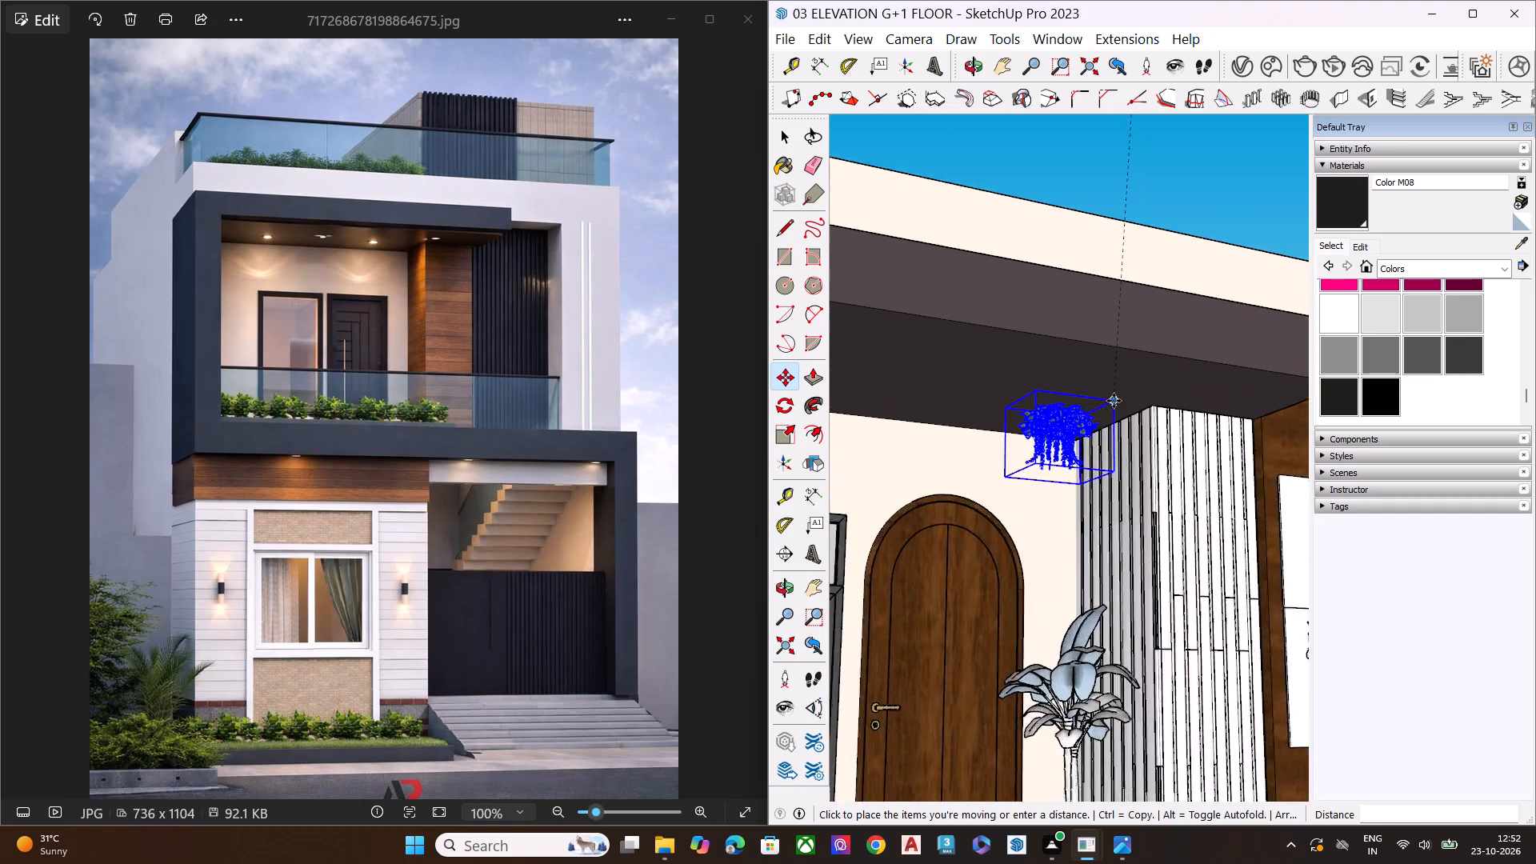
pyautogui.scroll(2, 1114, 401)
pyautogui.click(1099, 403)
# Shift the hanging plant about 1' 9 3/8" beneath the canopy, closer to the slatted panel.
pyautogui.scroll(1, 1120, 462)
pyautogui.moveTo(1120, 462); pyautogui.dragTo(750, 530, button='middle')
pyautogui.scroll(1, 1058, 450)
pyautogui.scroll(-7, 1068, 458)
pyautogui.scroll(1, 1030, 519)
pyautogui.moveTo(1030, 519); pyautogui.dragTo(876, 518, button='middle')
pyautogui.scroll(7, 986, 412)
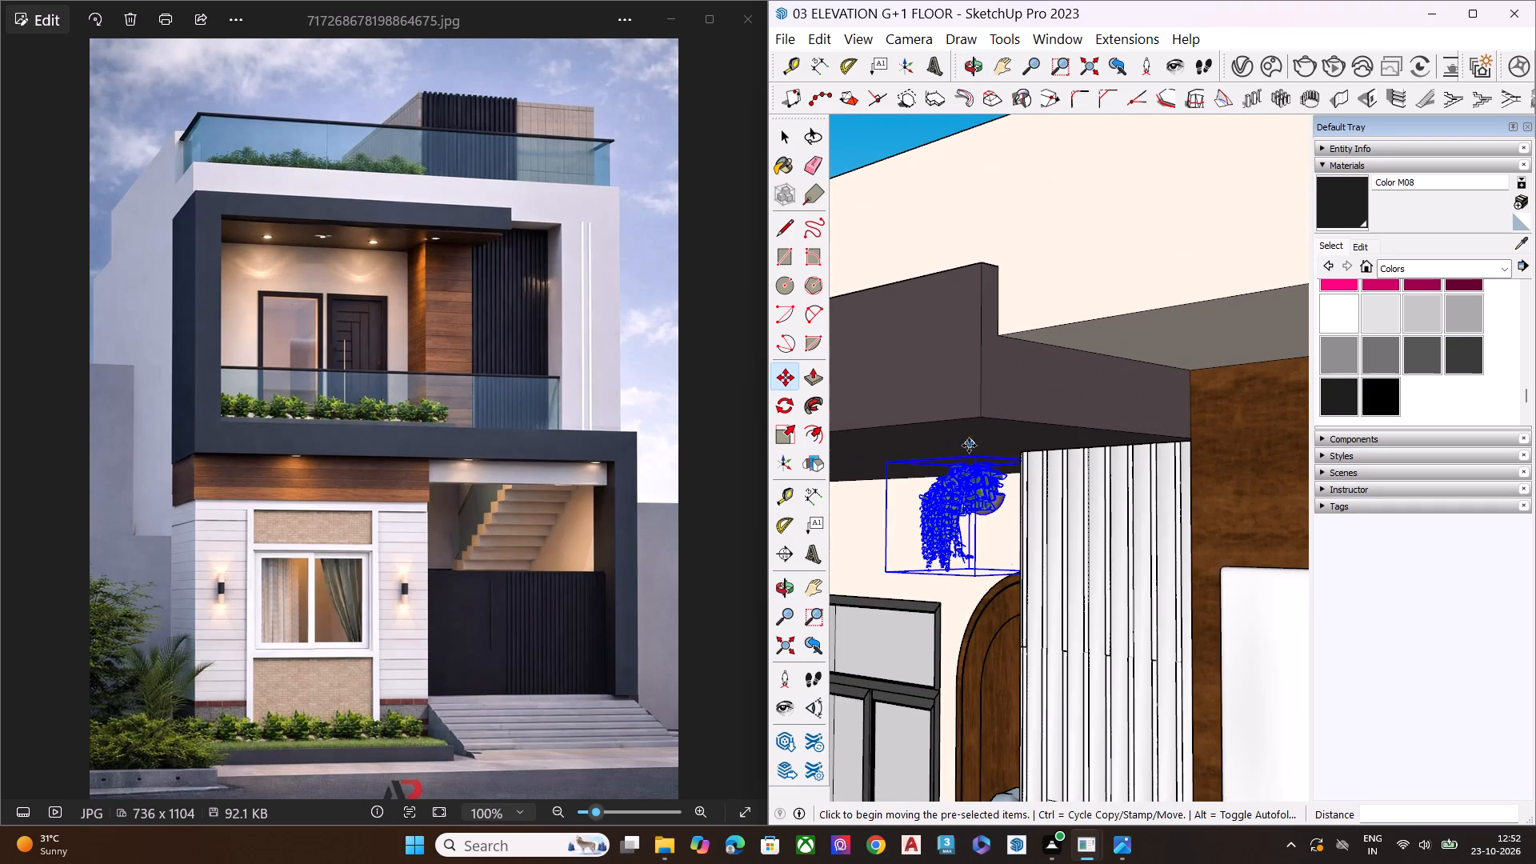
pyautogui.click(975, 454)
pyautogui.click(1014, 446)
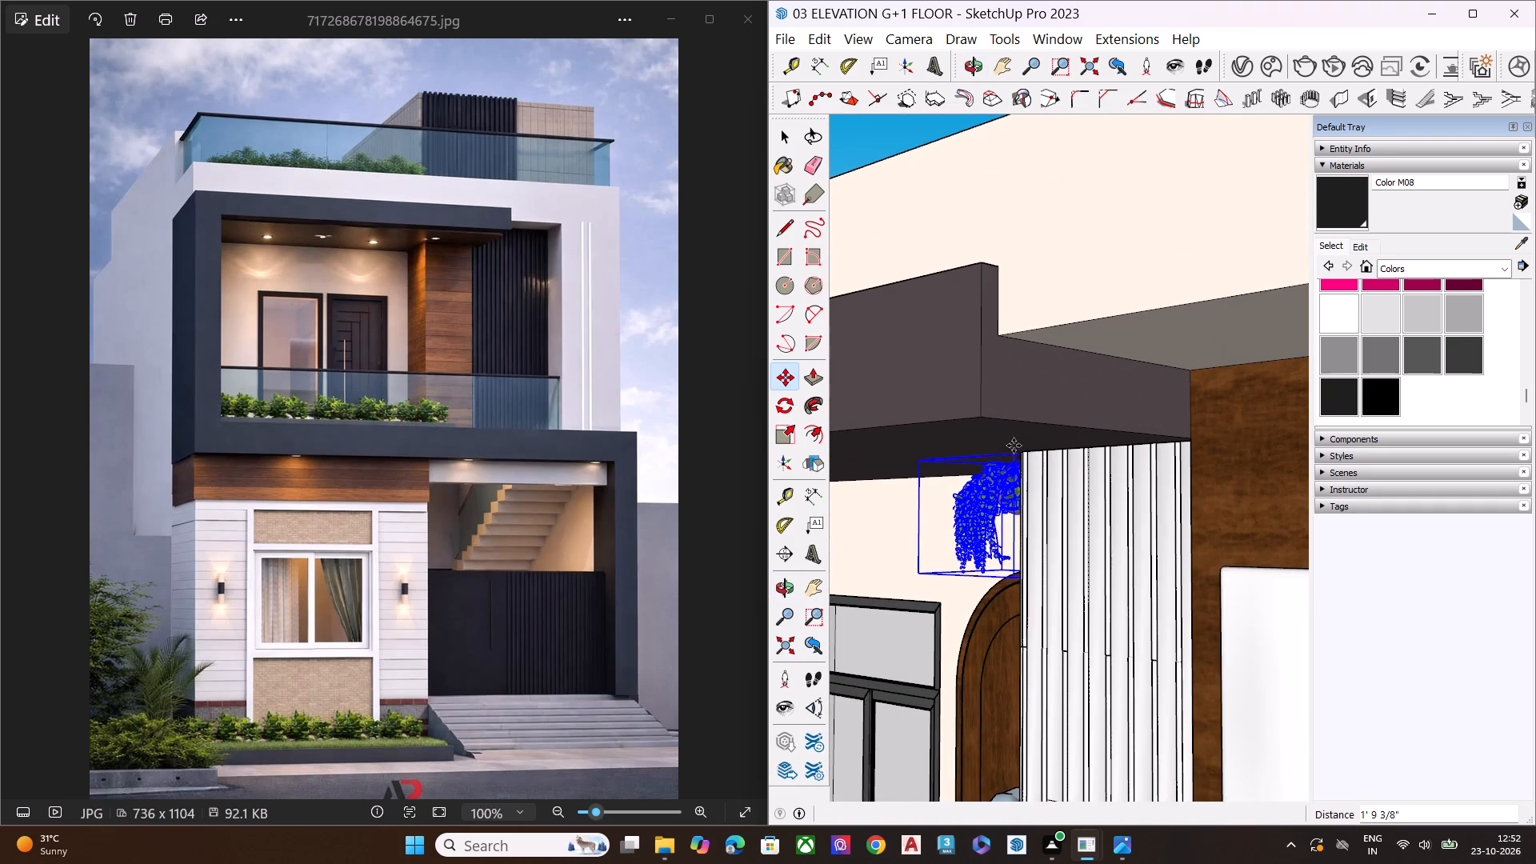
# Stretch the hanging plant downward to a vertical scale of about 1.41.
pyautogui.scroll(-9, 971, 454)
pyautogui.moveTo(962, 486); pyautogui.dragTo(1330, 489, button='middle')
pyautogui.scroll(-1, 1092, 452)
pyautogui.scroll(1, 1092, 452)
pyautogui.scroll(-9, 1092, 452)
pyautogui.moveTo(1072, 494); pyautogui.dragTo(1242, 464, button='middle')
pyautogui.scroll(9, 1153, 486)
pyautogui.scroll(-3, 901, 503)
pyautogui.scroll(1, 901, 503)
pyautogui.scroll(-4, 901, 503)
pyautogui.press('s')
pyautogui.scroll(4, 1114, 454)
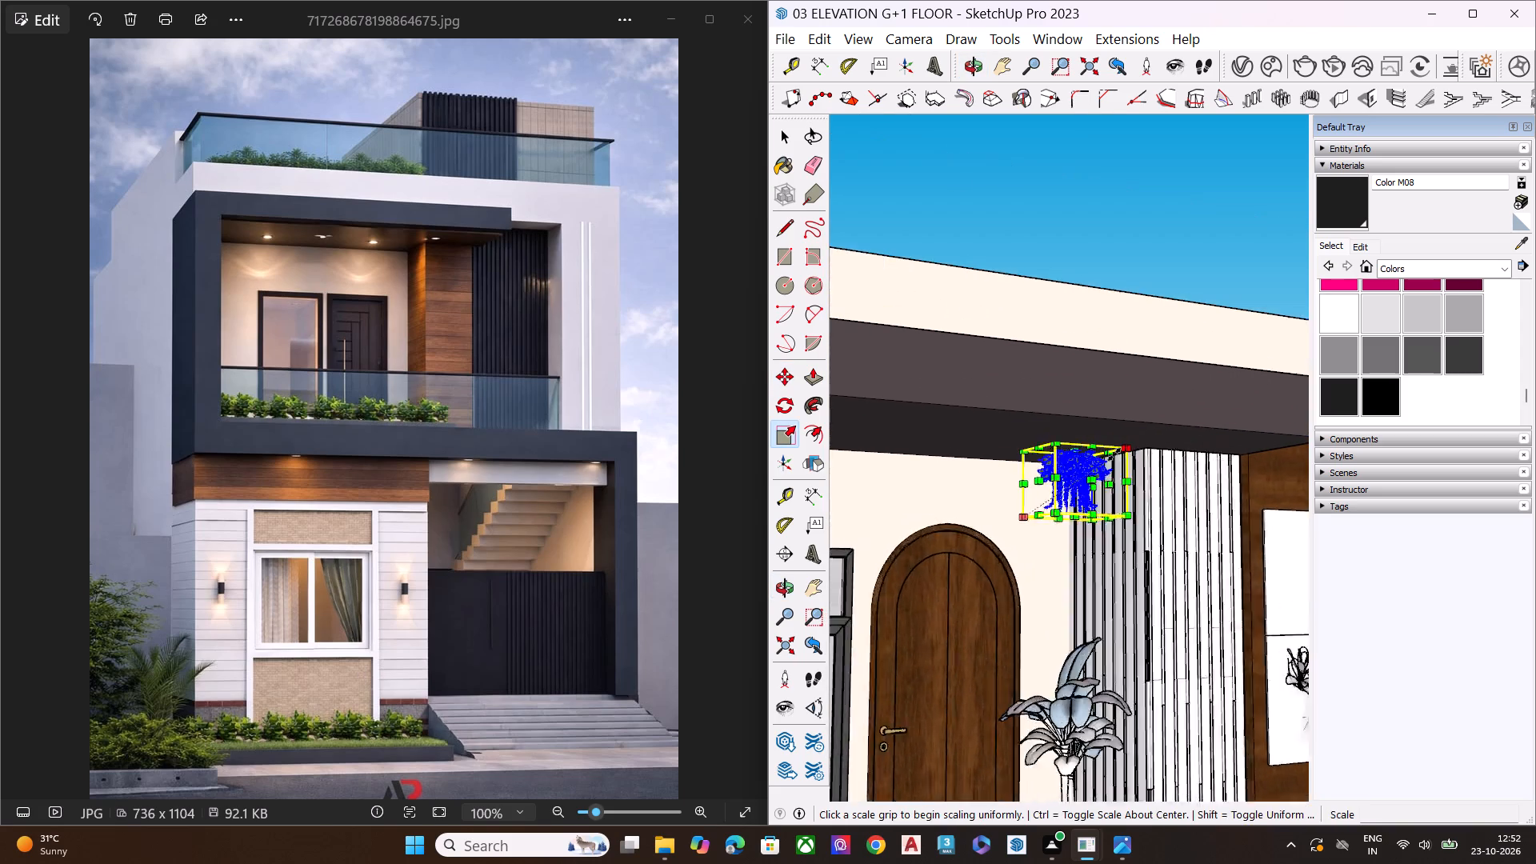
pyautogui.scroll(4, 1114, 454)
pyautogui.scroll(6, 1055, 553)
pyautogui.click(1054, 554)
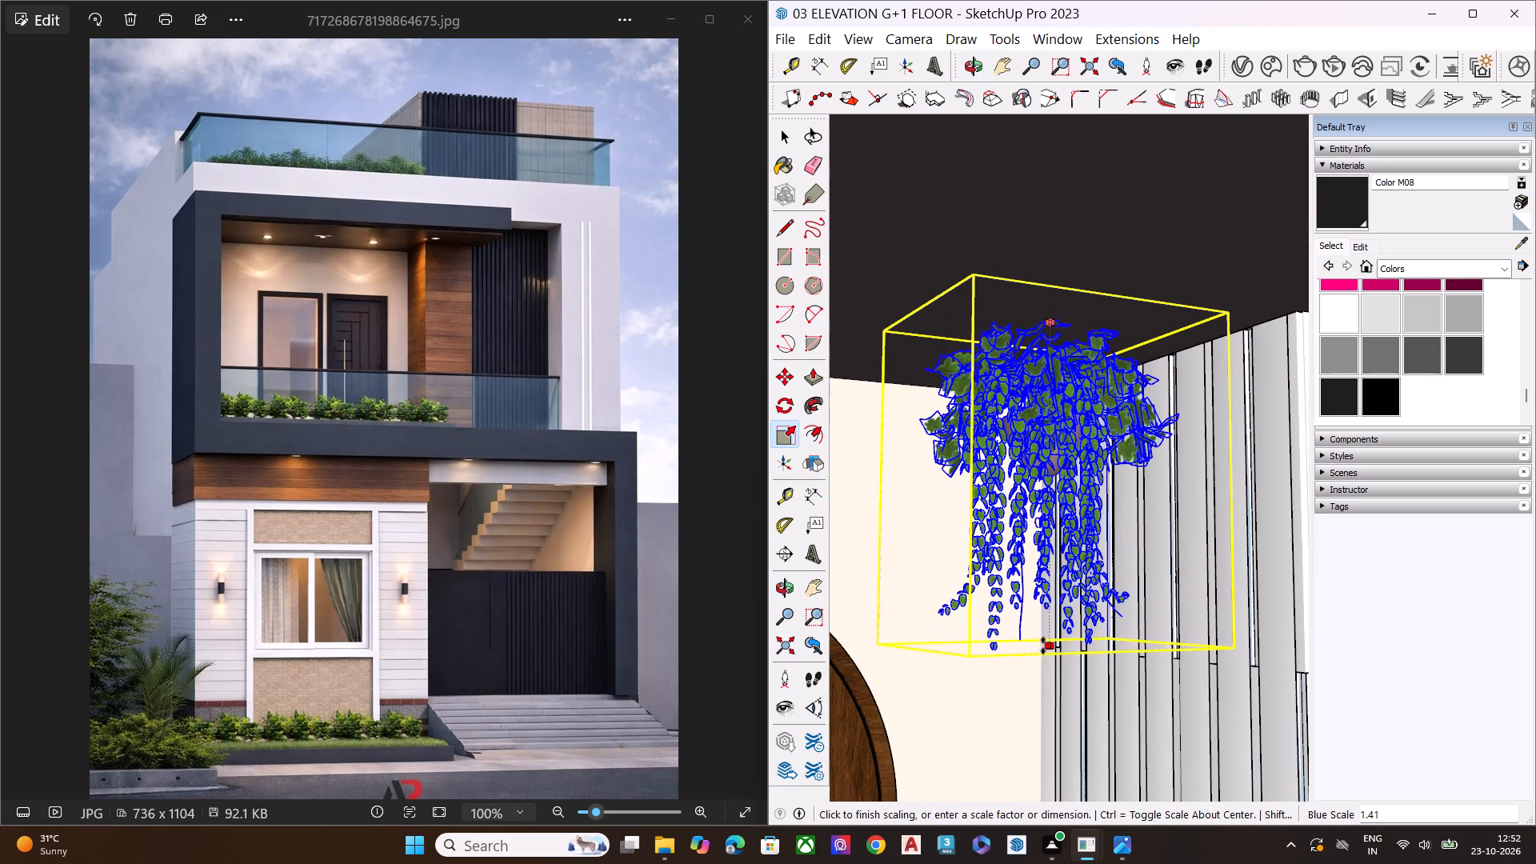
pyautogui.click(1041, 650)
# Widen the hanging plant toward the arched door to a red-axis scale of about 1.18.
pyautogui.moveTo(922, 478); pyautogui.dragTo(866, 489)
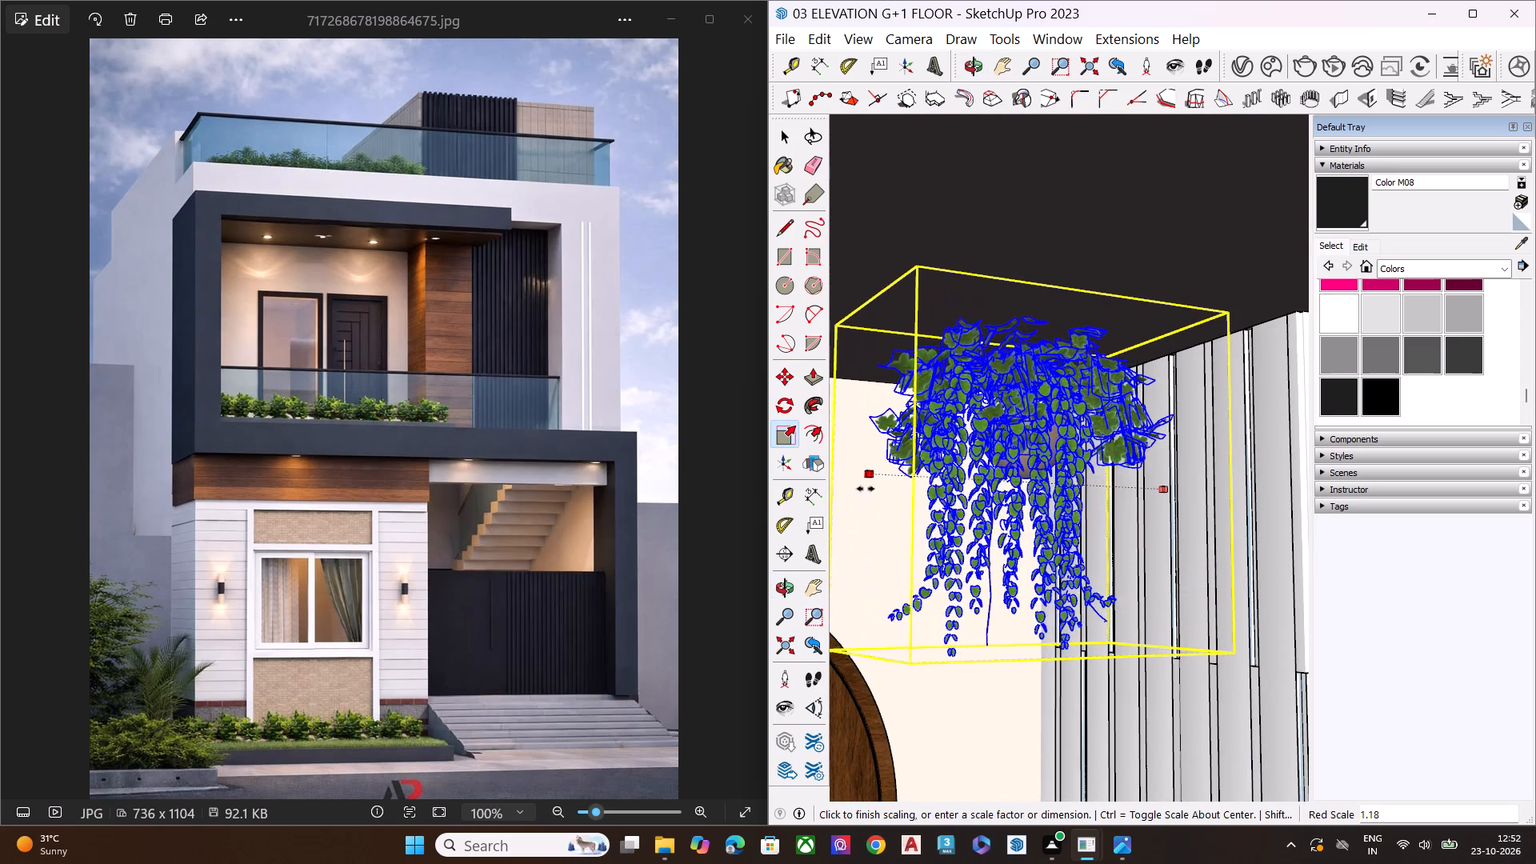
pyautogui.moveTo(866, 489); pyautogui.dragTo(861, 489)
# Stretch the hanging plant's depth under the canopy to a green-axis scale of about 2.17.
pyautogui.scroll(-7, 1062, 502)
pyautogui.scroll(-8, 991, 482)
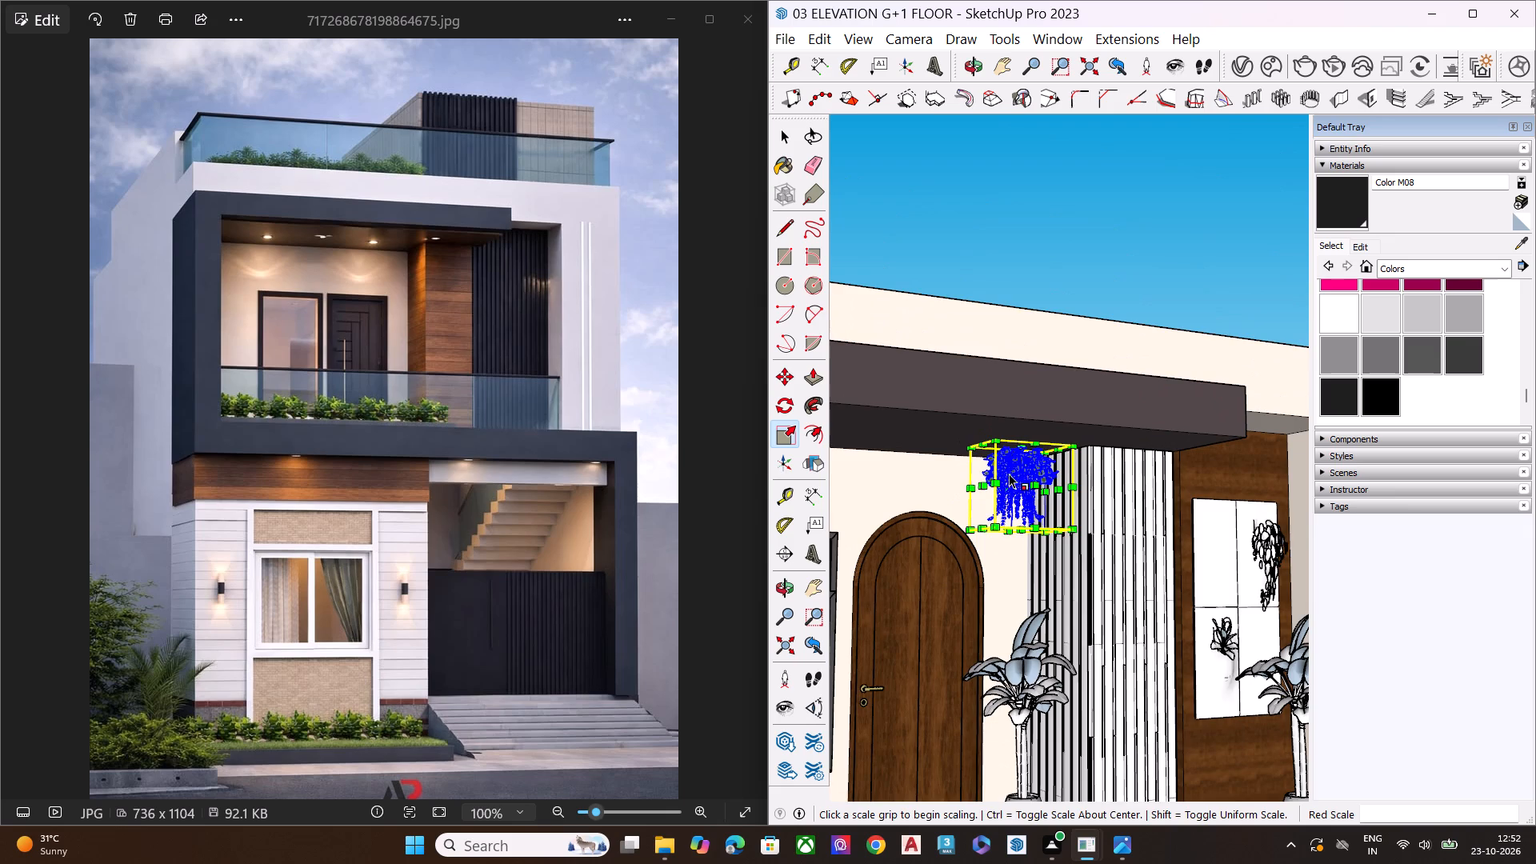
pyautogui.scroll(-5, 981, 443)
pyautogui.moveTo(966, 467); pyautogui.dragTo(1082, 545, button='middle')
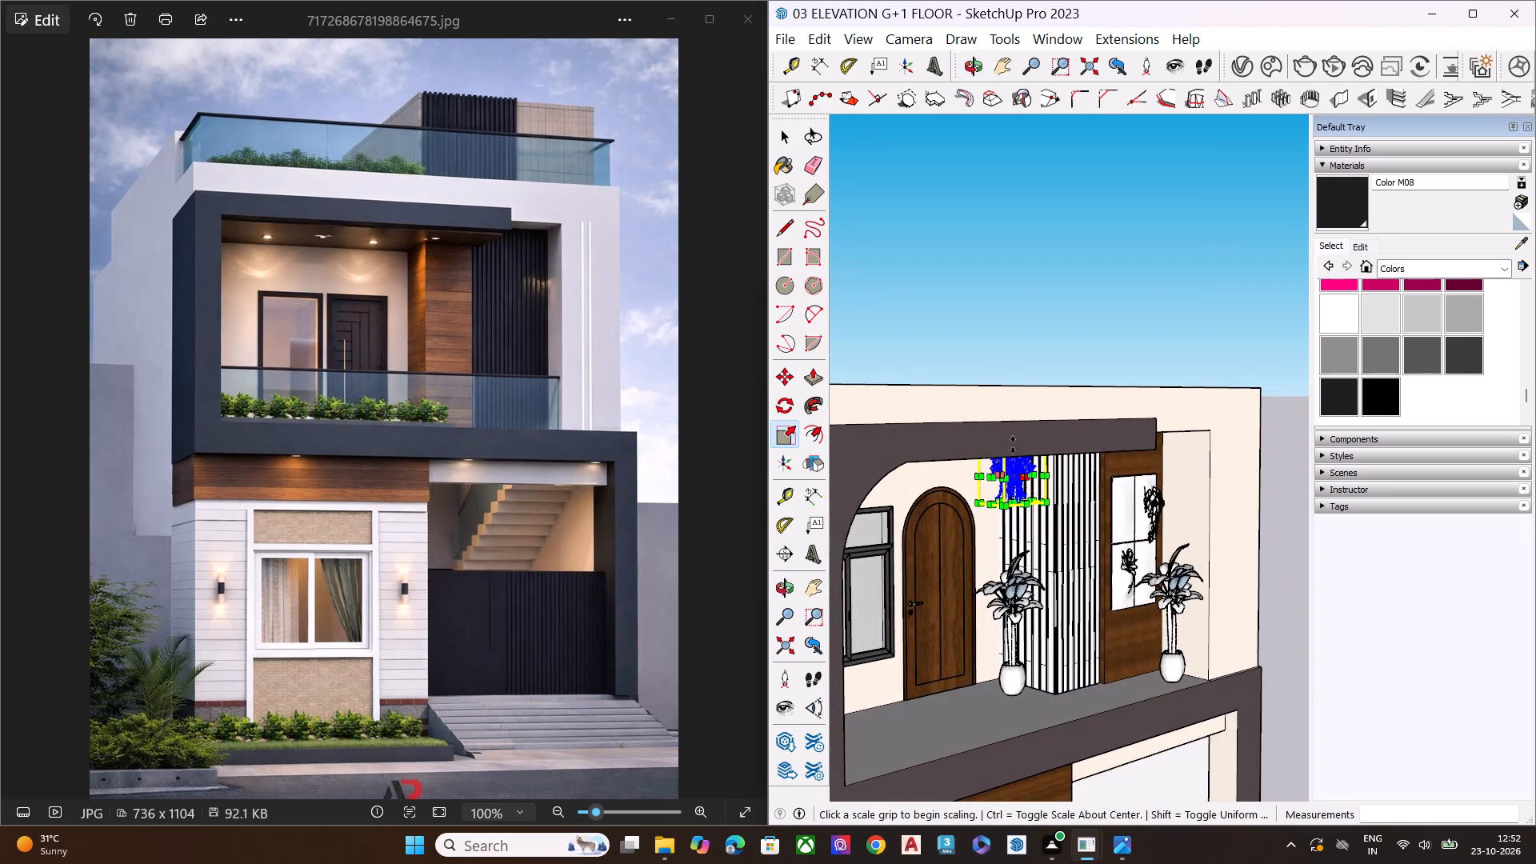
pyautogui.scroll(15, 999, 433)
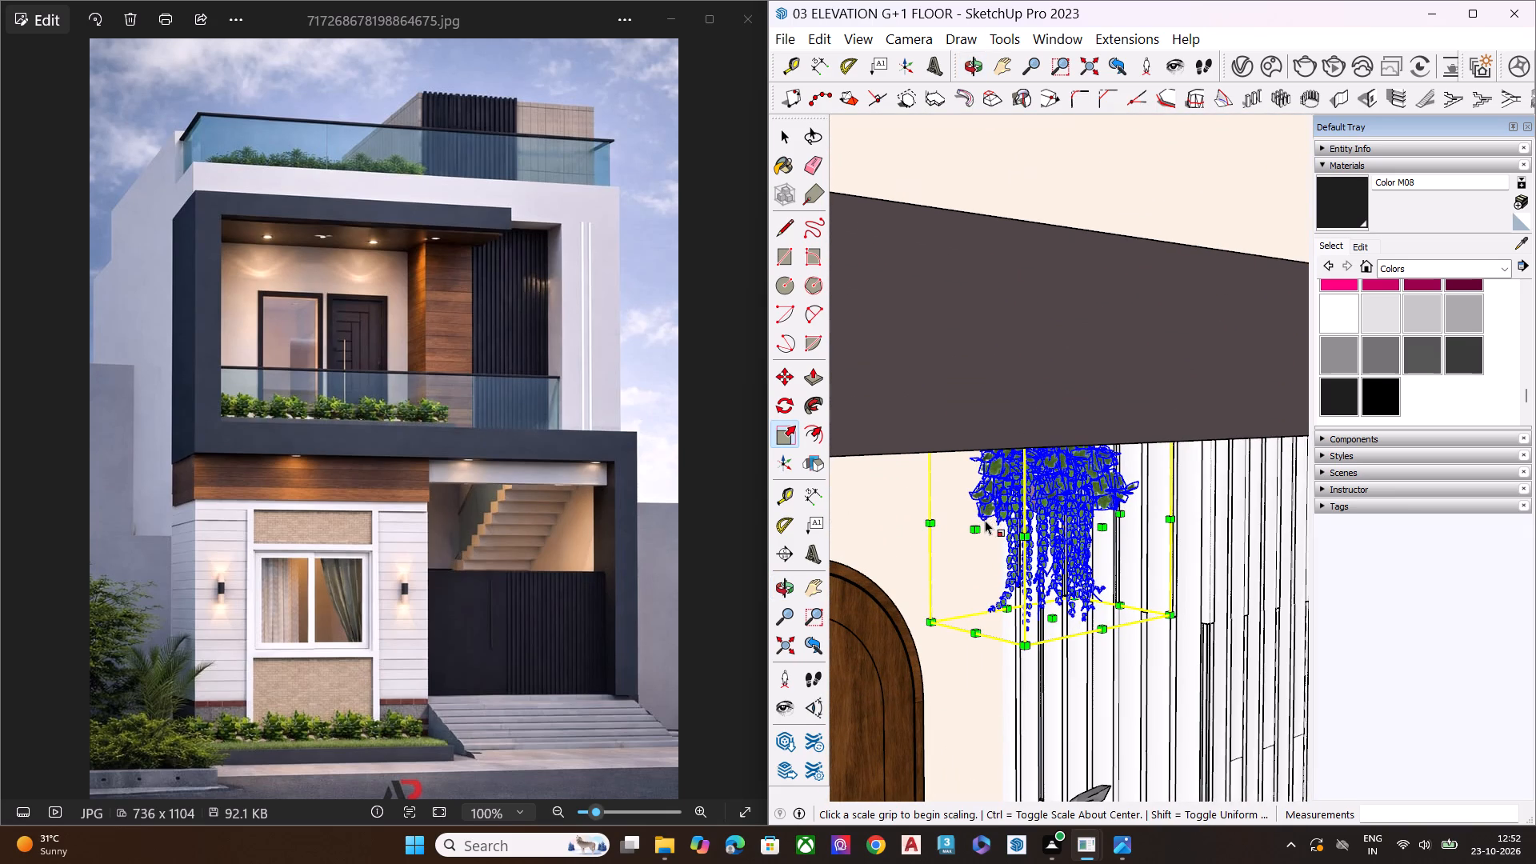
pyautogui.scroll(3, 1078, 519)
pyautogui.scroll(-2, 1078, 519)
pyautogui.scroll(7, 1078, 519)
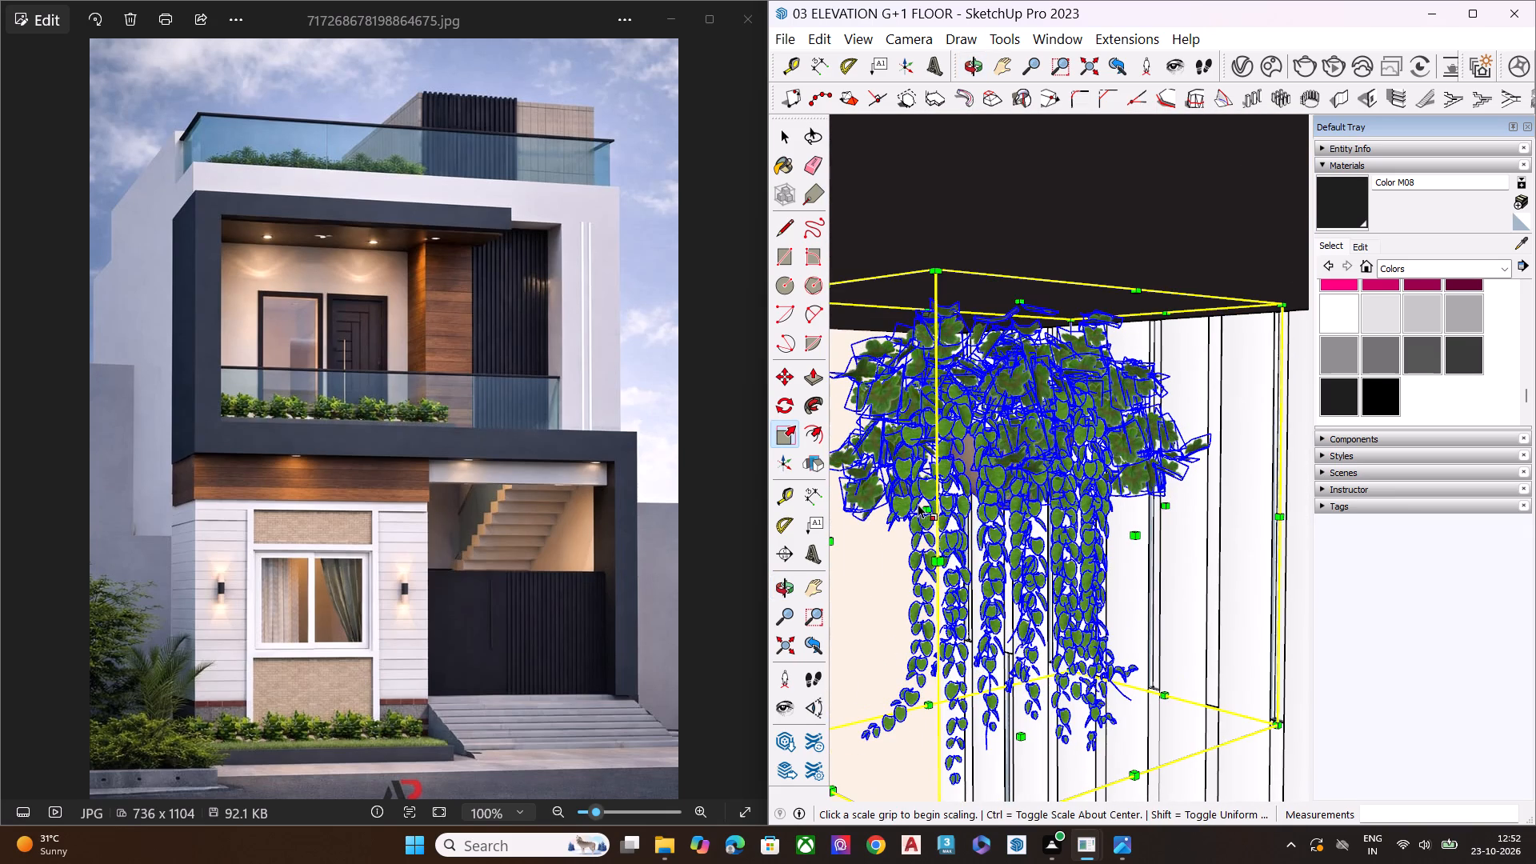
pyautogui.moveTo(922, 506); pyautogui.dragTo(830, 487)
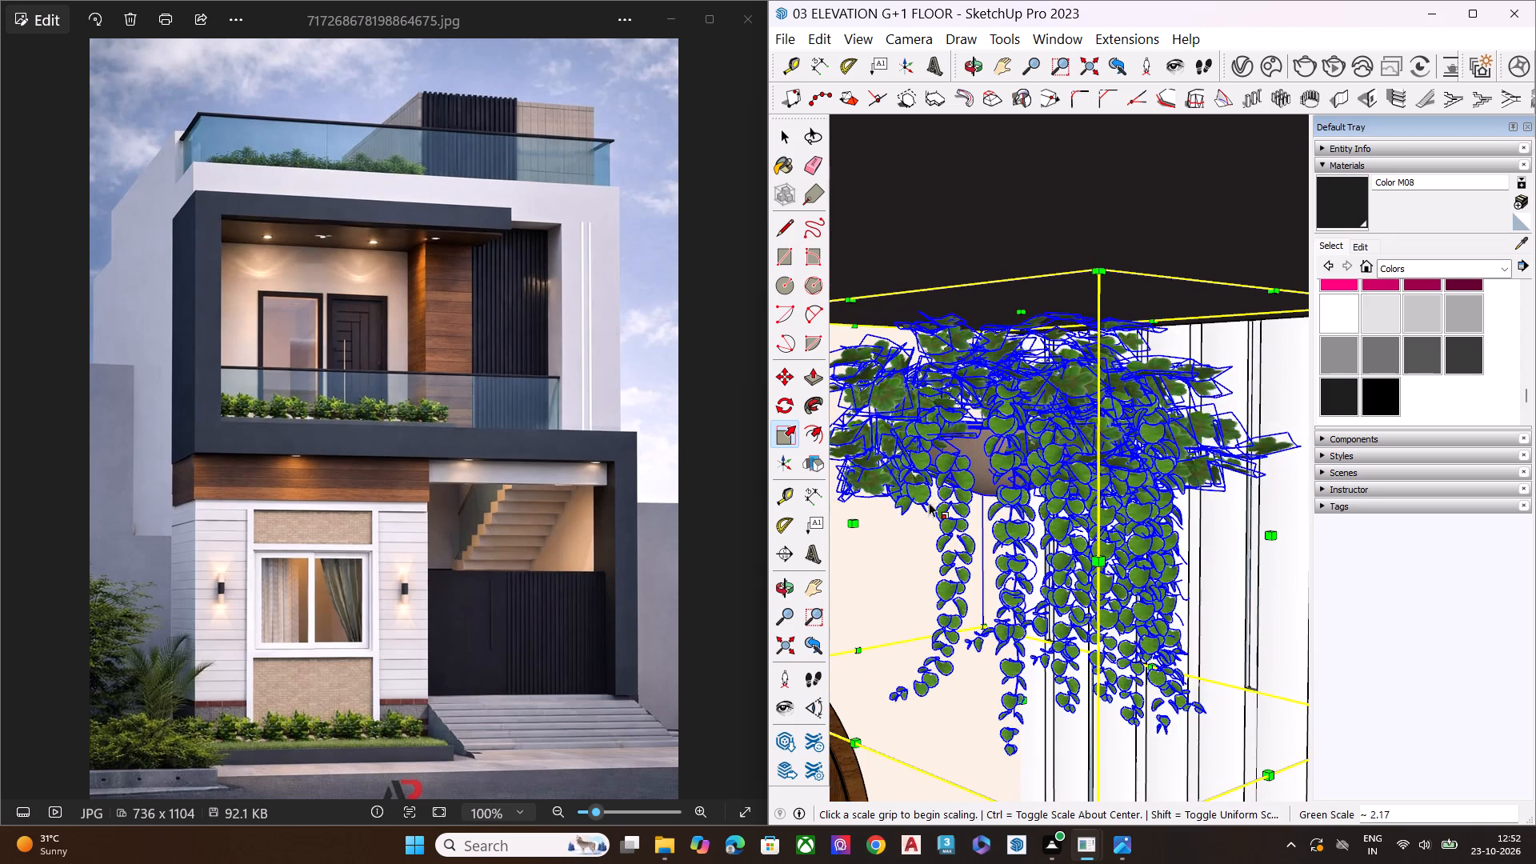
# Widen the hanging plant along the red axis toward the arched door.
pyautogui.scroll(-7, 989, 514)
pyautogui.moveTo(1019, 546); pyautogui.dragTo(998, 355, button='middle')
pyautogui.moveTo(1033, 433); pyautogui.dragTo(1037, 256, button='middle')
pyautogui.scroll(-1, 1034, 418)
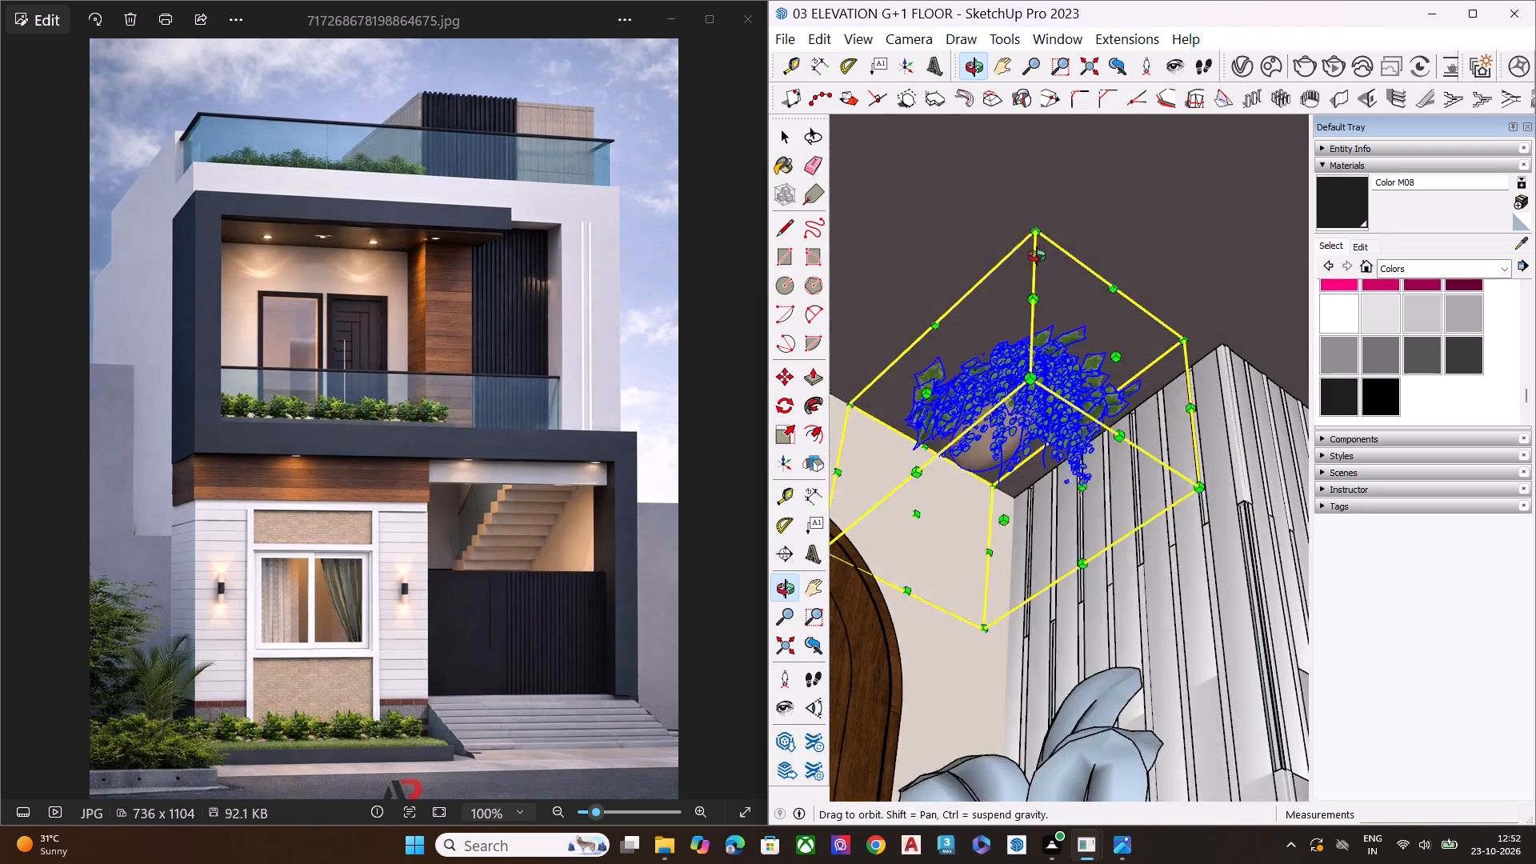
pyautogui.moveTo(1037, 256); pyautogui.dragTo(950, 166, button='middle')
pyautogui.moveTo(930, 230); pyautogui.dragTo(883, 323, button='middle')
pyautogui.scroll(5, 874, 369)
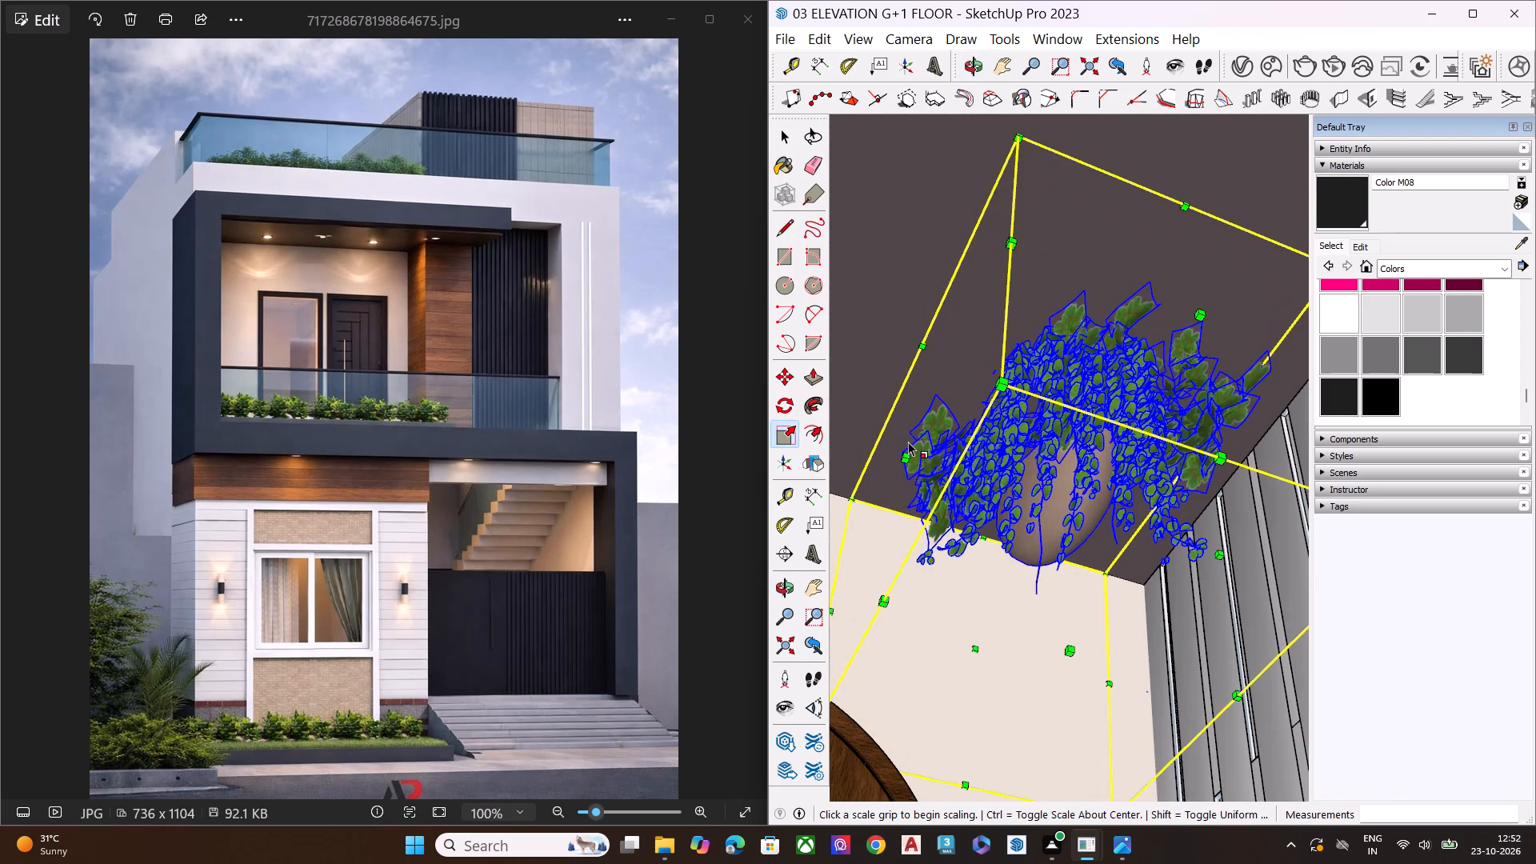
pyautogui.moveTo(906, 451); pyautogui.dragTo(801, 425)
pyautogui.scroll(-4, 987, 338)
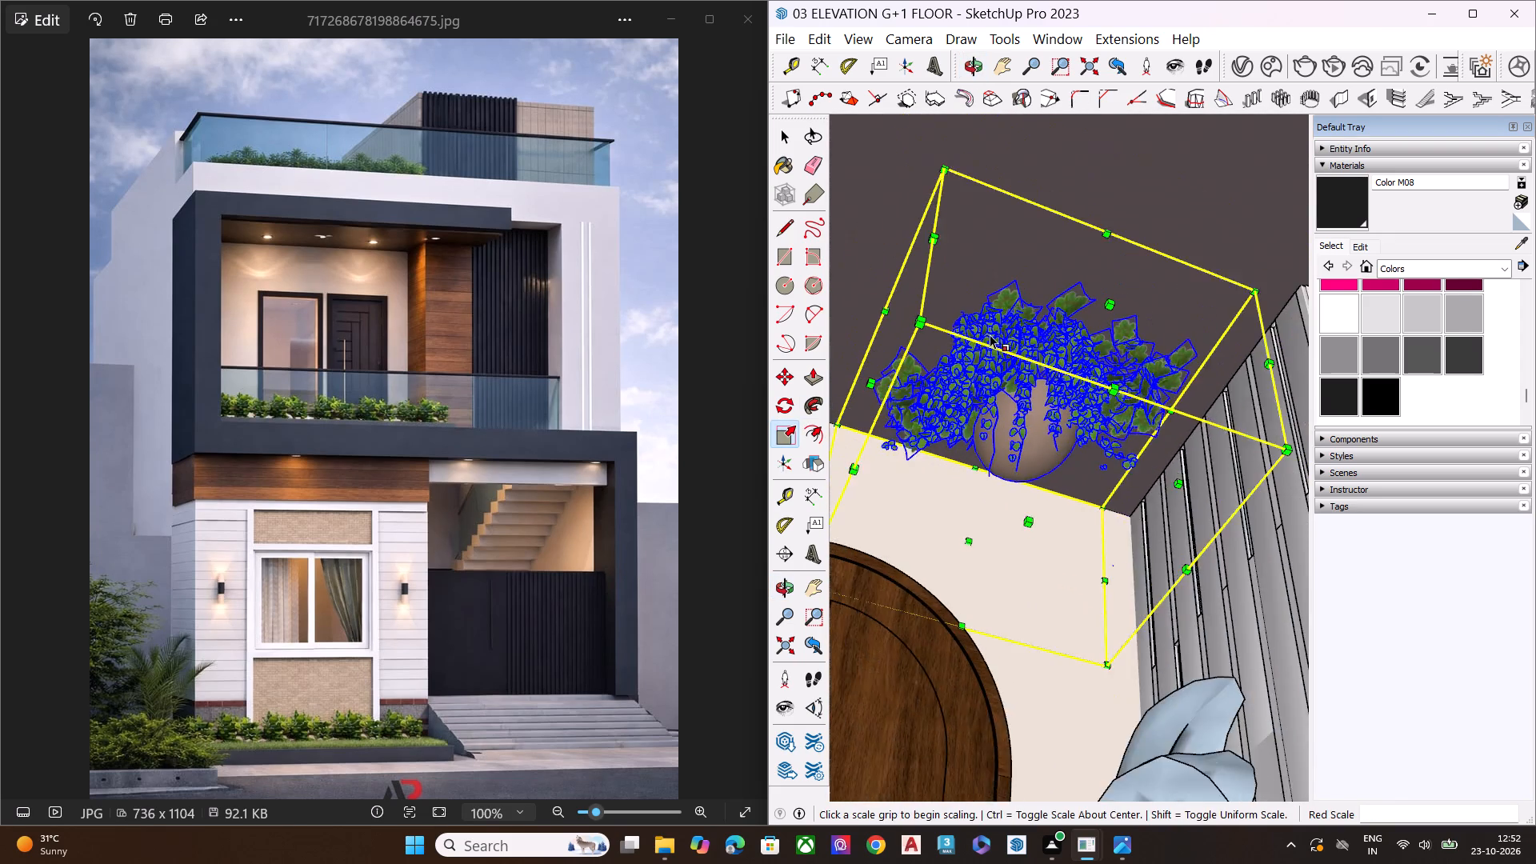
# Stretch the hanging plant downward to a vertical scale of about 1.6.
pyautogui.scroll(-3, 990, 334)
pyautogui.click(1023, 481)
pyautogui.moveTo(1023, 493); pyautogui.dragTo(1022, 597)
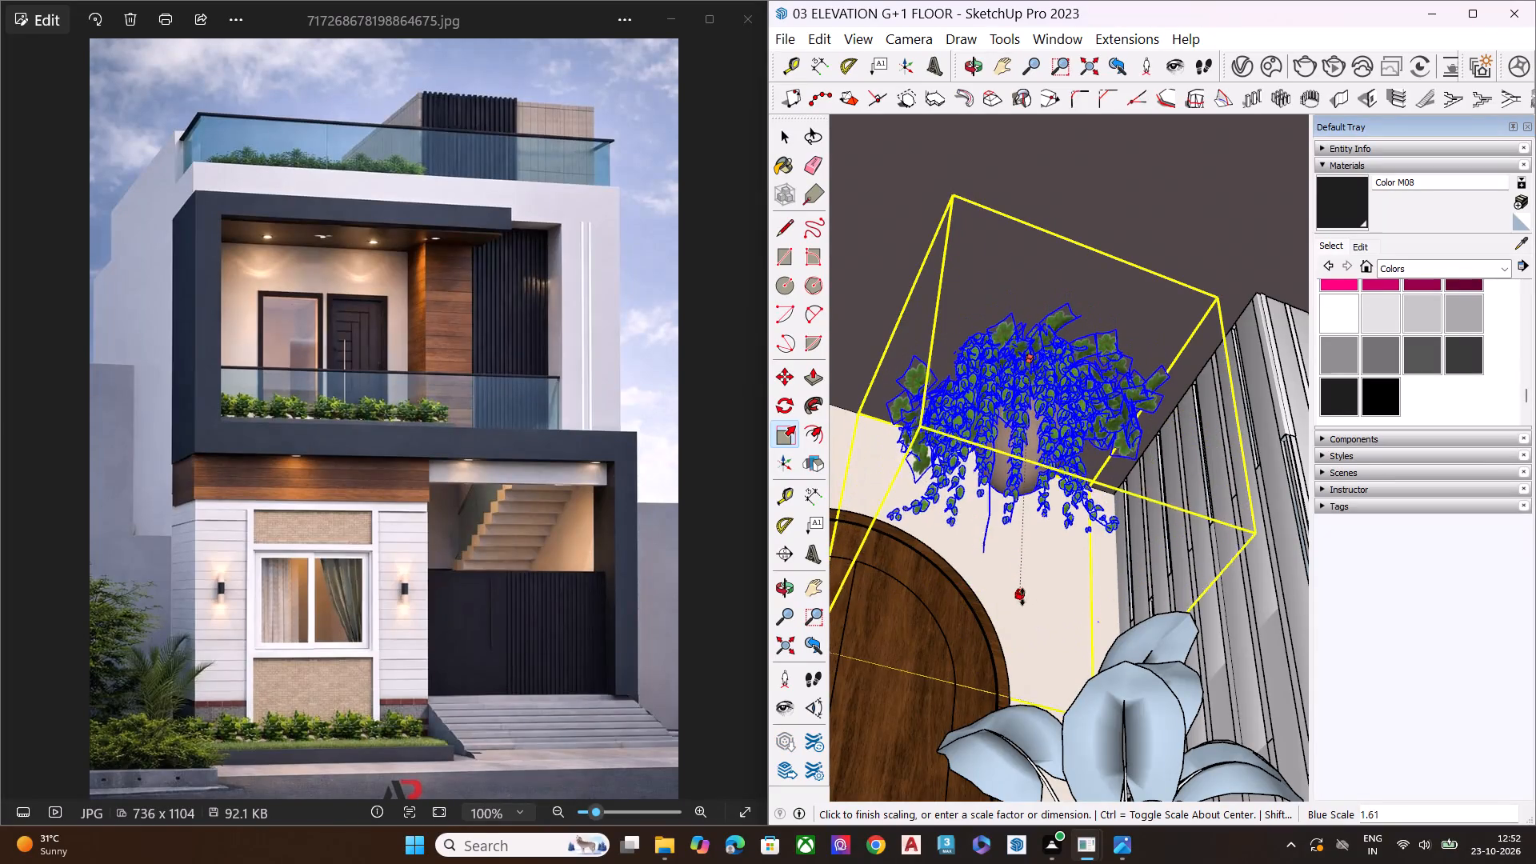
pyautogui.moveTo(1022, 597); pyautogui.dragTo(1022, 610)
# Shrink the hanging plant horizontally beneath the canopy, including to a red-axis scale of about 0.81.
pyautogui.scroll(-2, 1064, 335)
pyautogui.scroll(1, 1064, 335)
pyautogui.scroll(-4, 1064, 335)
pyautogui.moveTo(1035, 285); pyautogui.dragTo(1026, 564, button='middle')
pyautogui.scroll(-1, 1026, 564)
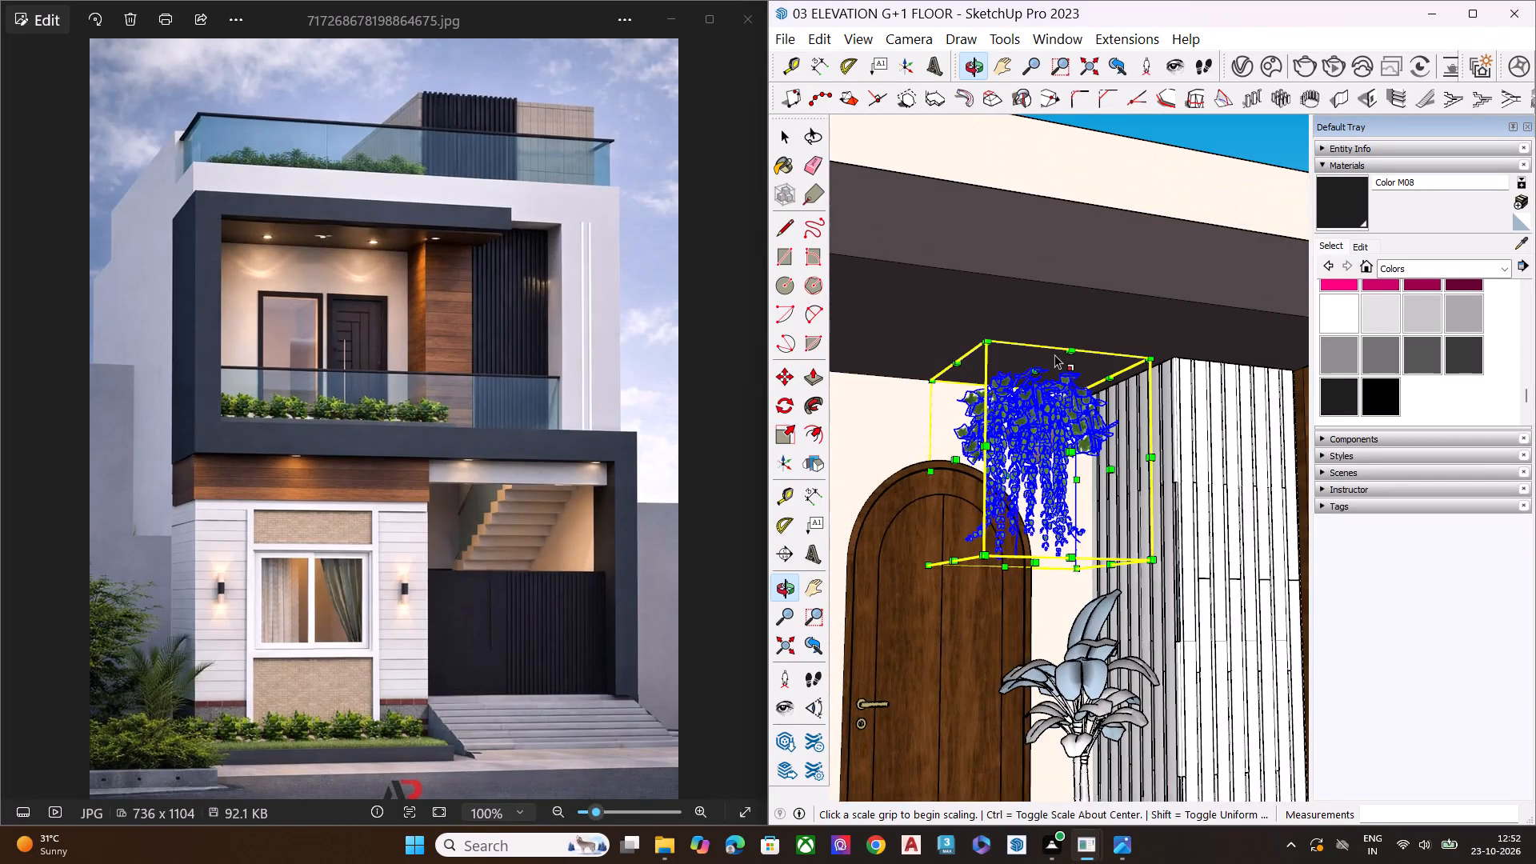
pyautogui.scroll(-8, 1054, 354)
pyautogui.moveTo(1067, 410); pyautogui.dragTo(1130, 469, button='middle')
pyautogui.scroll(5, 1026, 406)
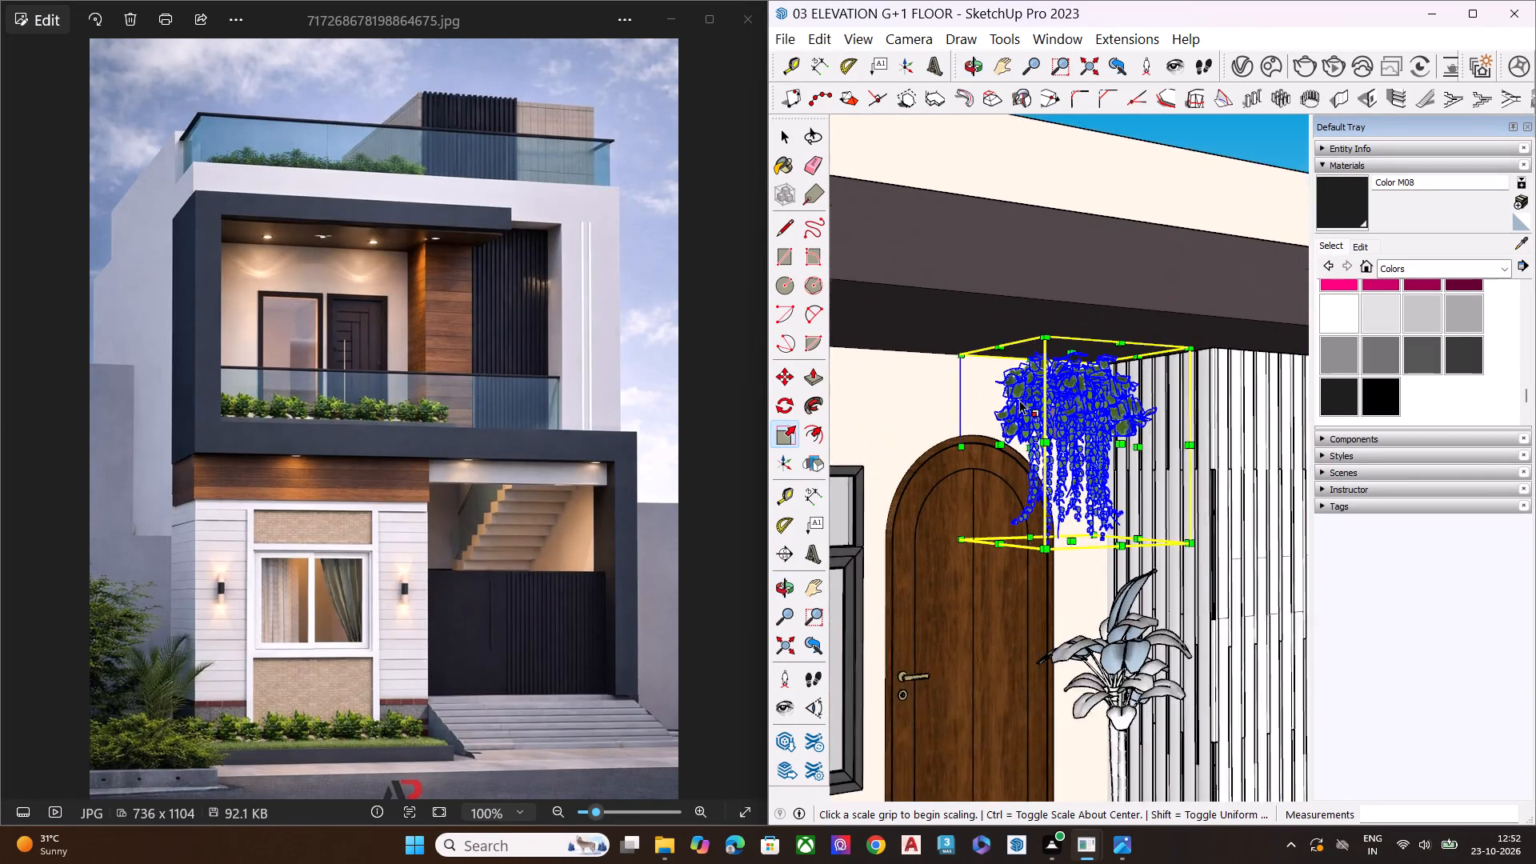
pyautogui.scroll(2, 1019, 400)
pyautogui.moveTo(994, 446); pyautogui.dragTo(1029, 436)
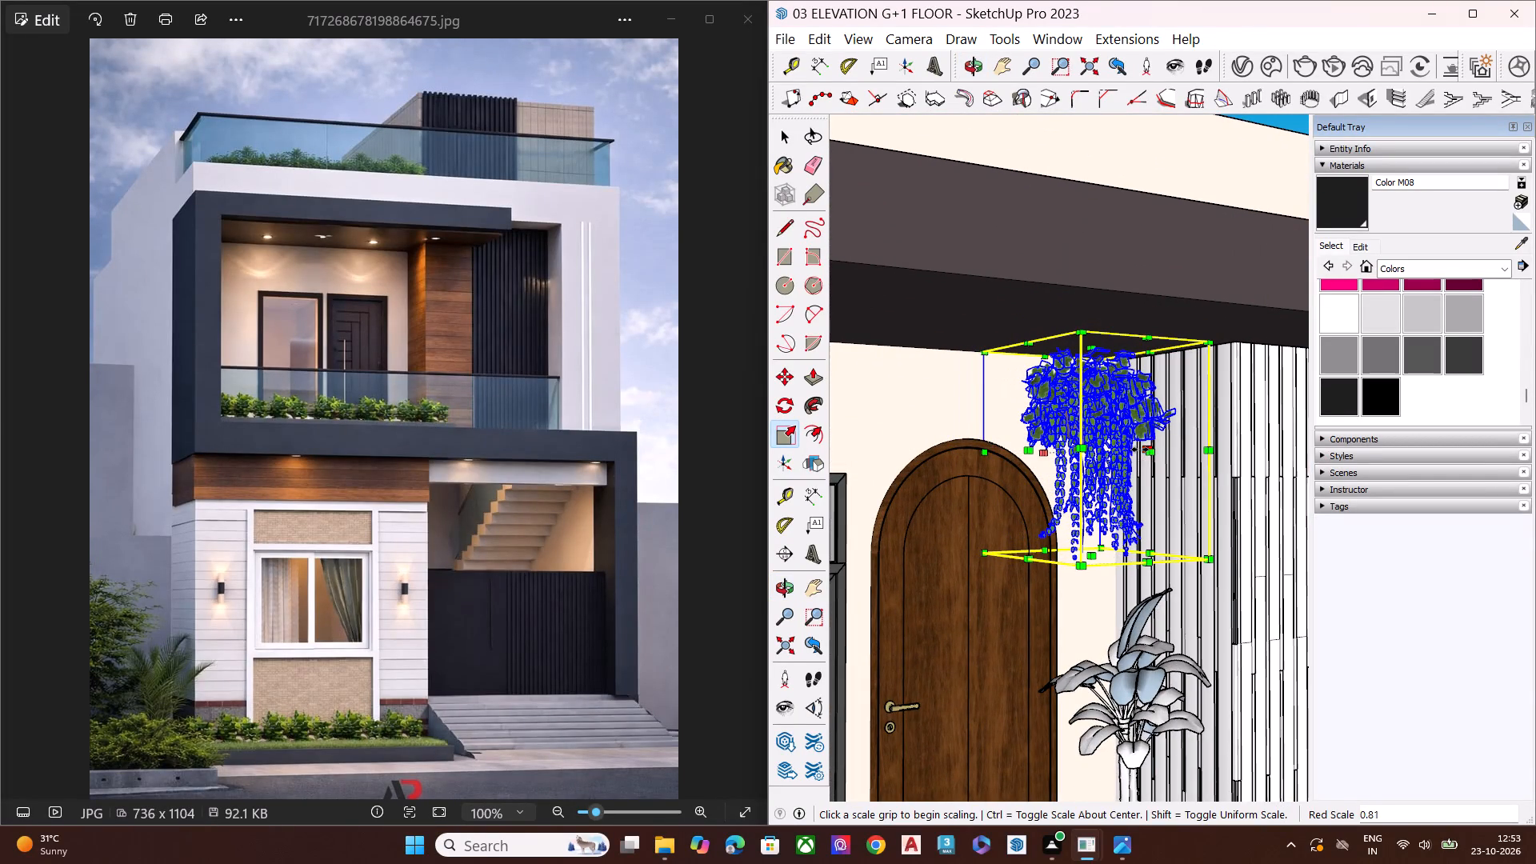
pyautogui.moveTo(1142, 449); pyautogui.dragTo(1120, 443)
# Shorten the hanging plant to a vertical scale of about 0.85 and deselect it.
pyautogui.moveTo(1110, 473); pyautogui.dragTo(1090, 326, button='middle')
pyautogui.scroll(1, 1109, 472)
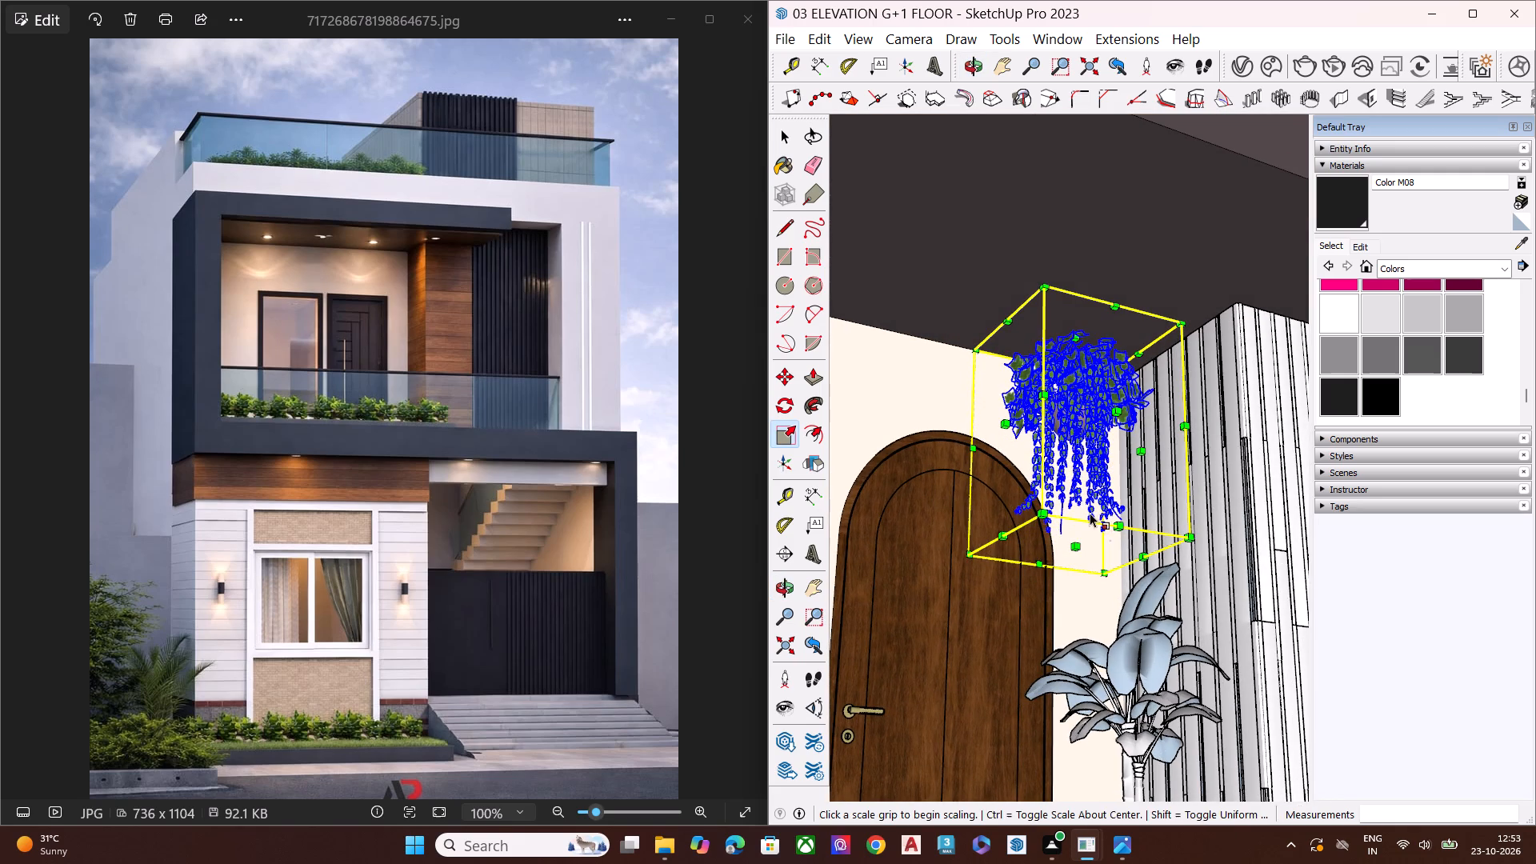
pyautogui.moveTo(1081, 547); pyautogui.dragTo(1085, 512)
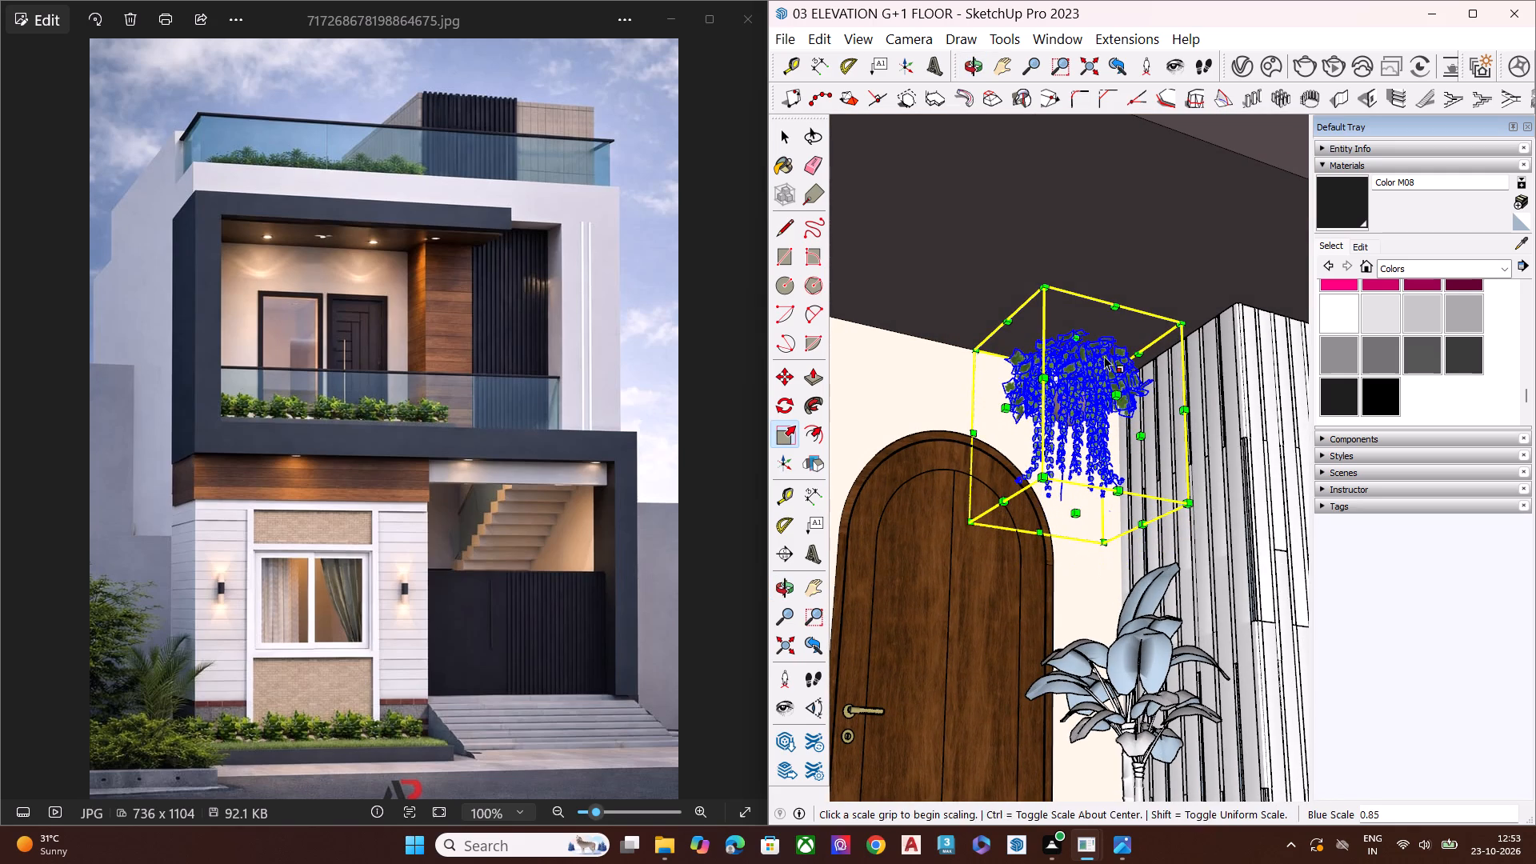
pyautogui.moveTo(1104, 356); pyautogui.dragTo(1093, 458, button='middle')
pyautogui.scroll(1, 1104, 356)
pyautogui.press('space')
pyautogui.scroll(-1, 1066, 331)
pyautogui.scroll(1, 1066, 331)
pyautogui.scroll(-9, 1066, 331)
pyautogui.scroll(1, 1069, 335)
pyautogui.scroll(-1, 1070, 335)
pyautogui.scroll(1, 1070, 335)
pyautogui.scroll(-2, 1070, 335)
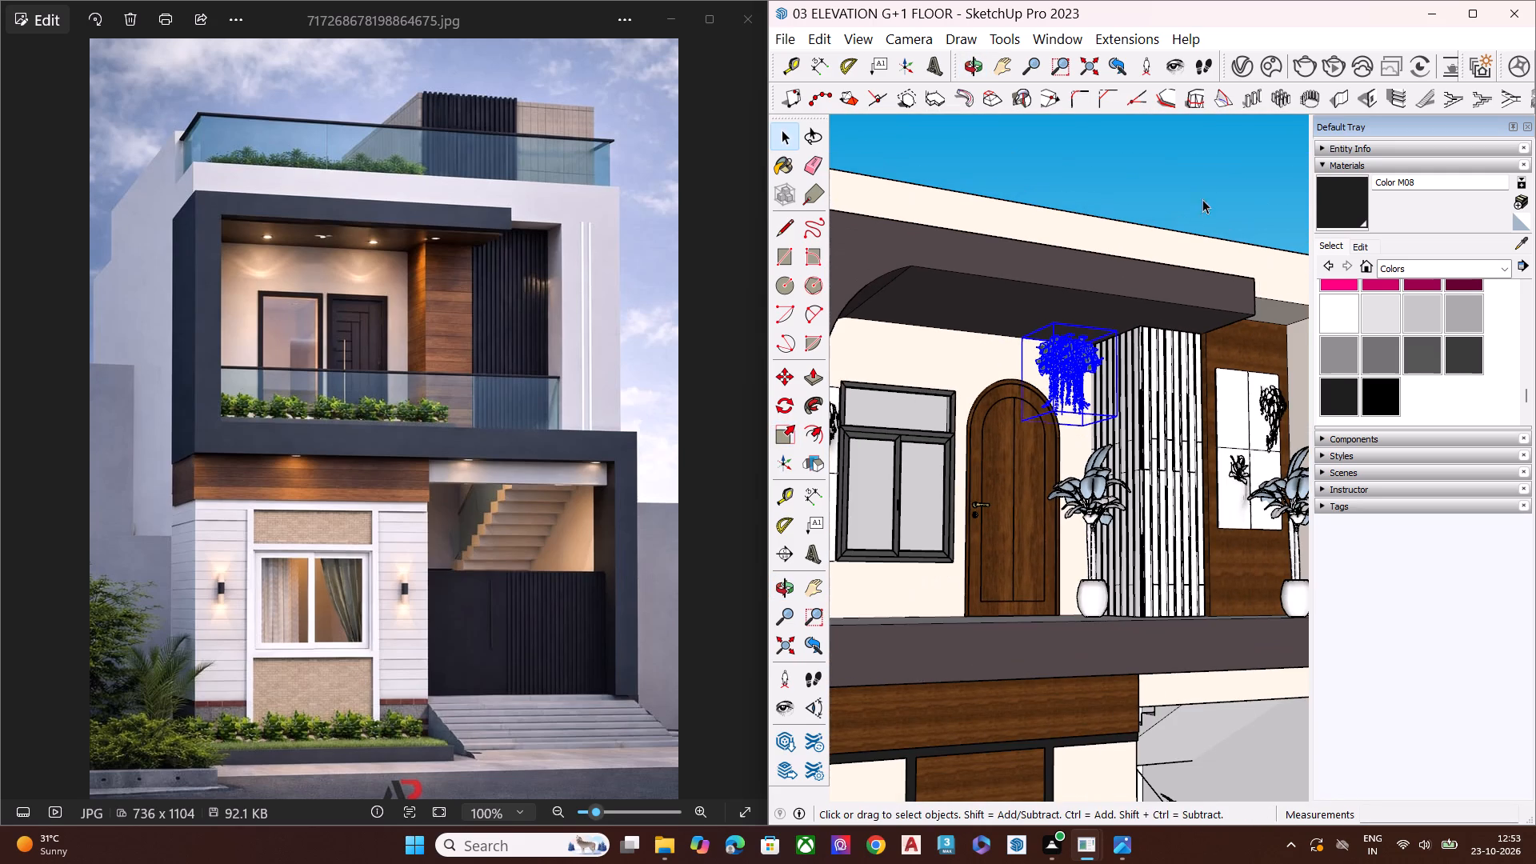
pyautogui.click(1214, 167)
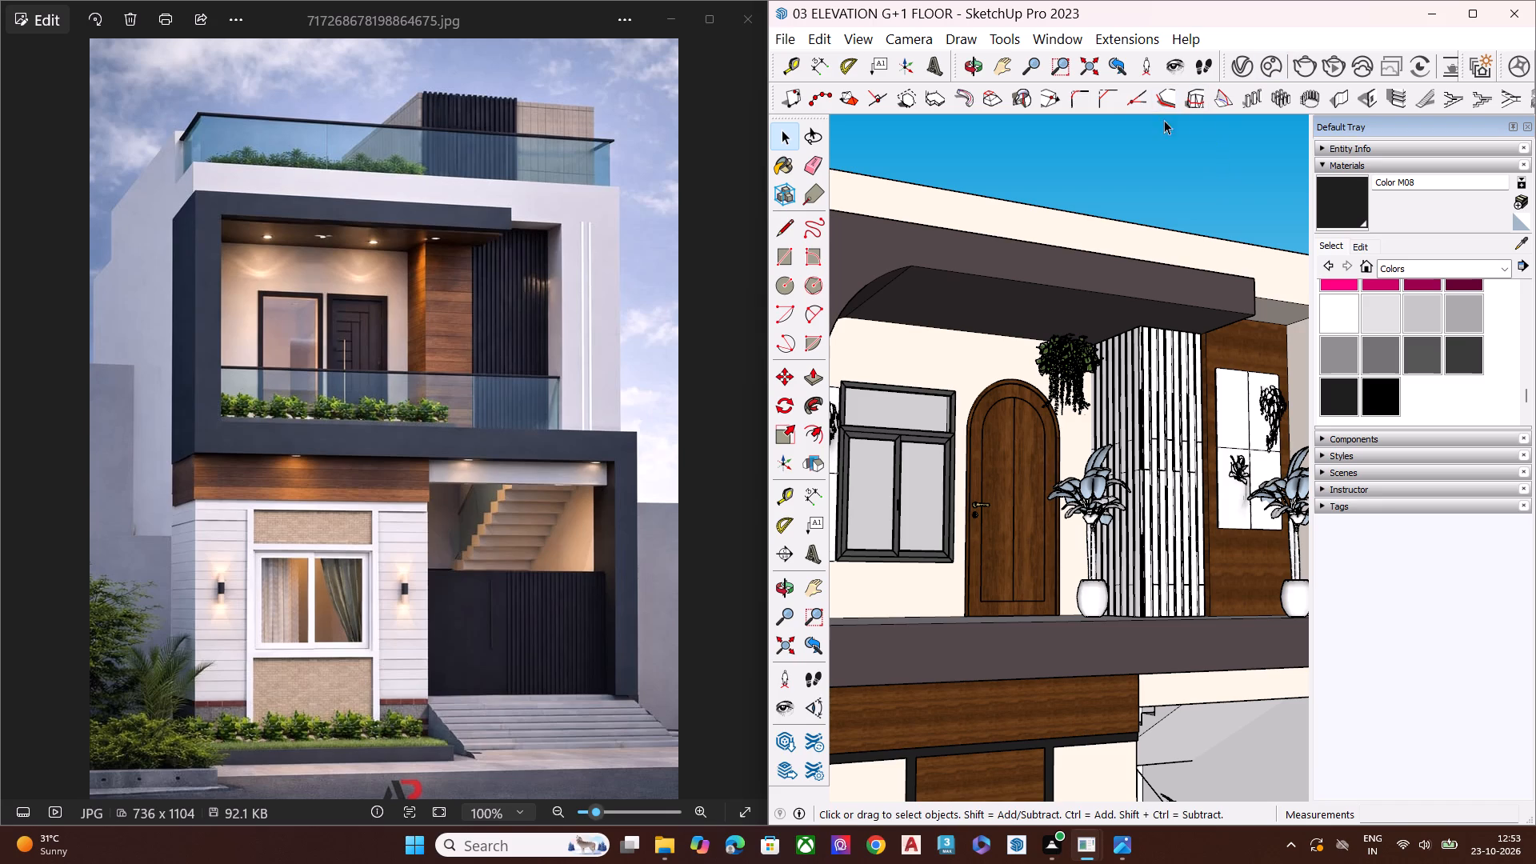
# Copy the hanging plant along the red axis from beside the slatted panel to above the balcony window.
pyautogui.scroll(-6, 1166, 371)
pyautogui.moveTo(1119, 446); pyautogui.dragTo(1062, 502, button='middle')
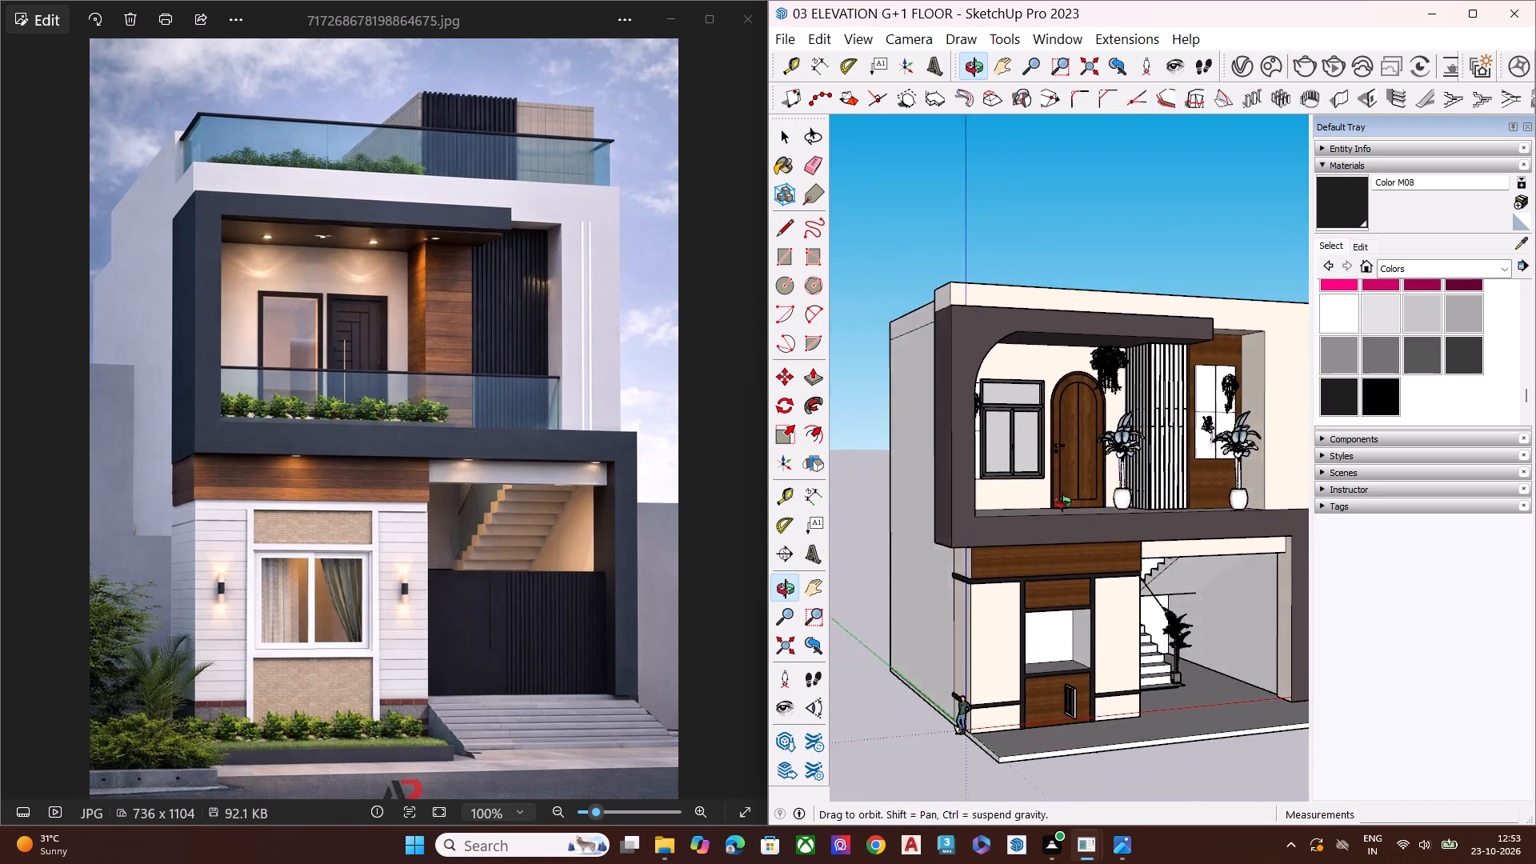
pyautogui.moveTo(1062, 502); pyautogui.dragTo(1003, 510, button='middle')
pyautogui.scroll(5, 1016, 502)
pyautogui.scroll(-5, 1130, 424)
pyautogui.moveTo(1048, 362); pyautogui.dragTo(1030, 300, button='middle')
pyautogui.scroll(3, 1040, 300)
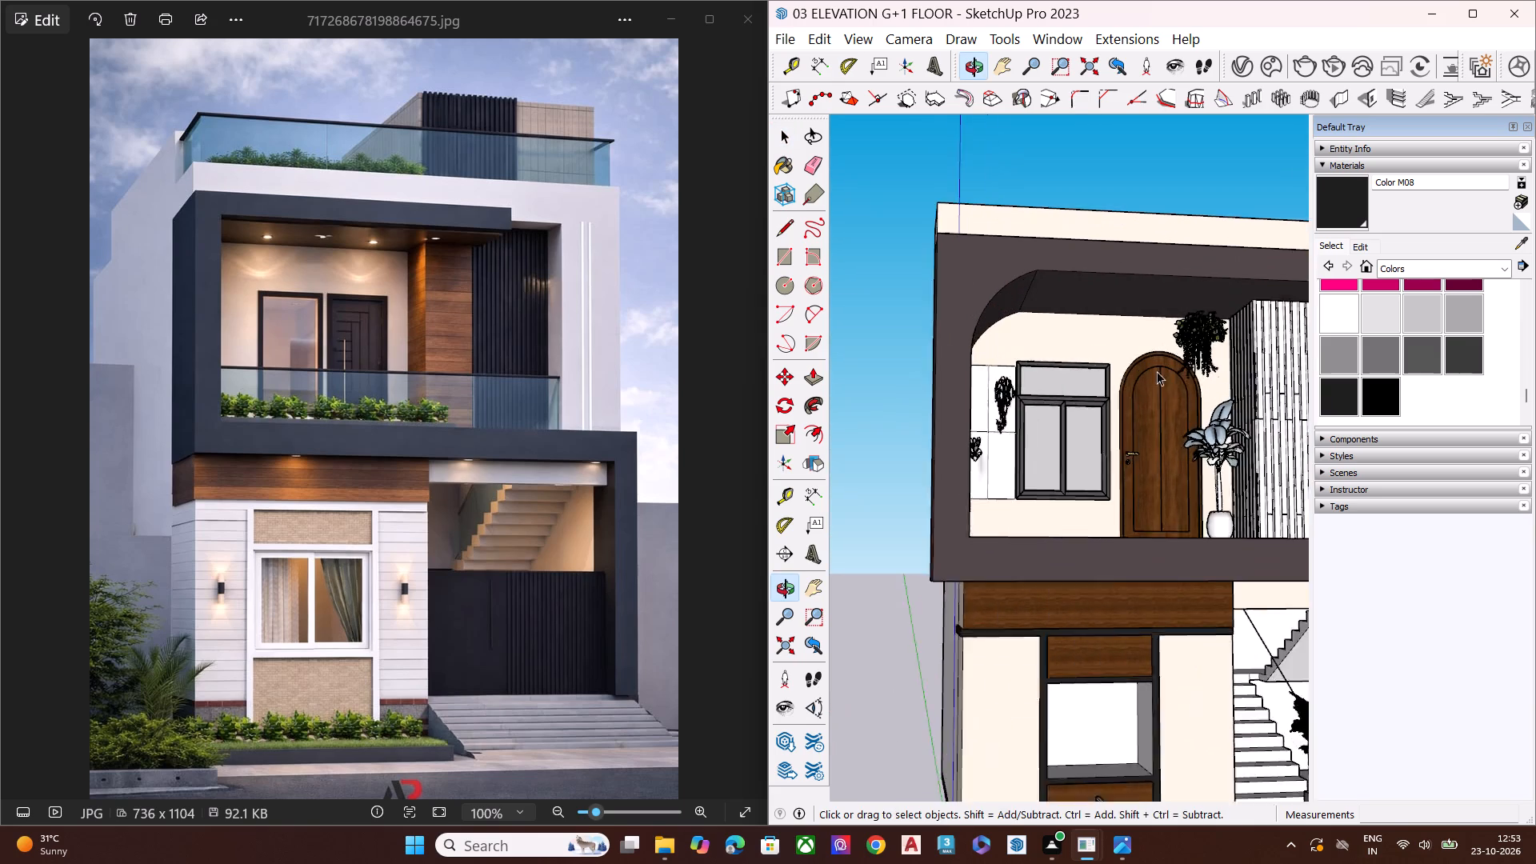
pyautogui.scroll(1, 1157, 371)
pyautogui.scroll(-1, 1163, 374)
pyautogui.scroll(2, 1167, 377)
pyautogui.scroll(-7, 840, 323)
pyautogui.scroll(-1, 1138, 306)
pyautogui.scroll(14, 1138, 306)
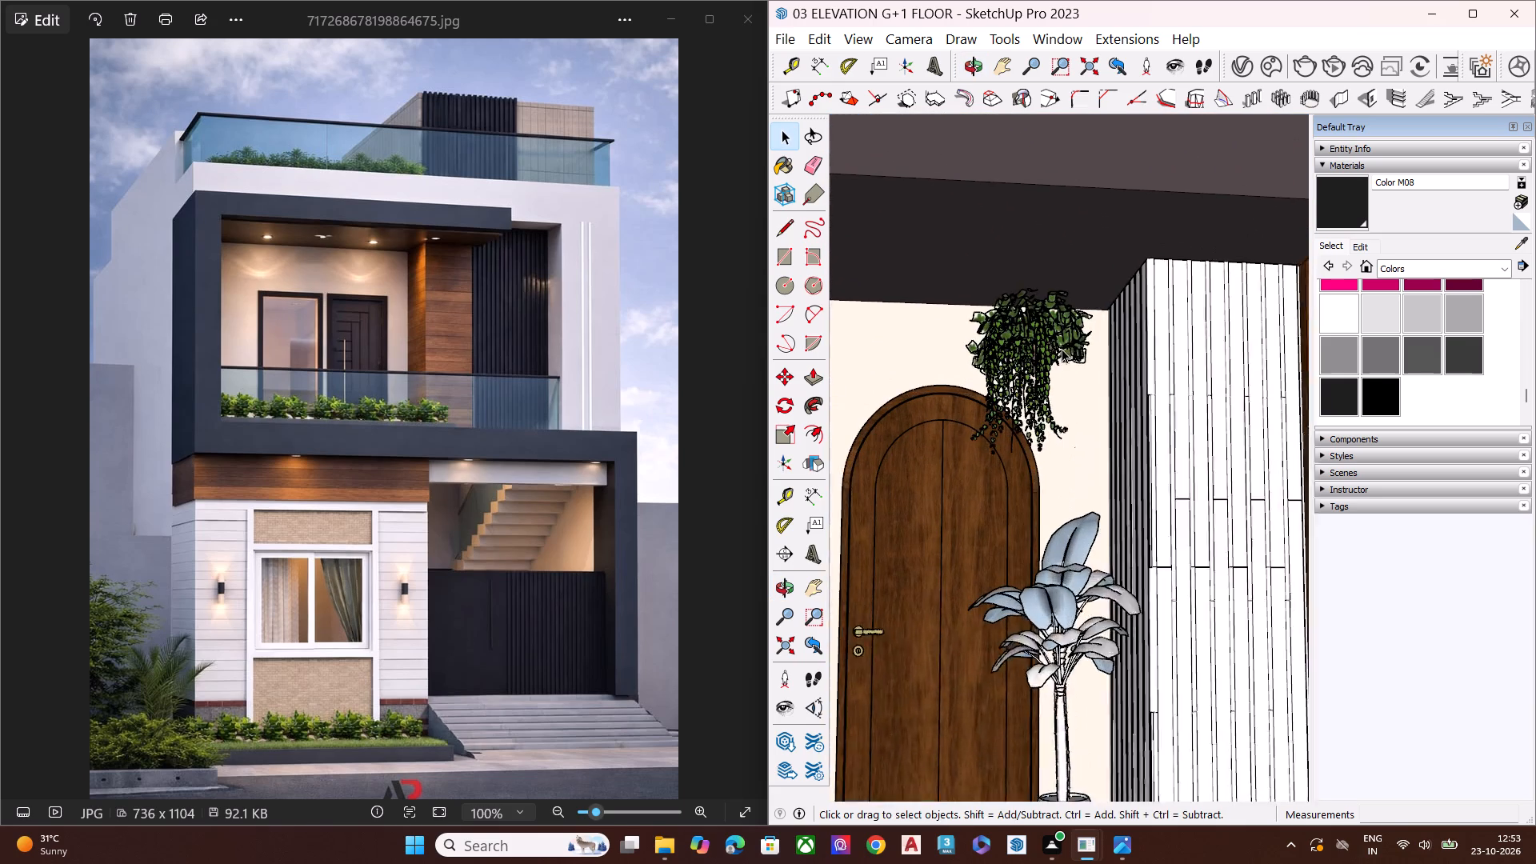
pyautogui.scroll(1, 1062, 349)
pyautogui.click(1065, 339)
pyautogui.press('m')
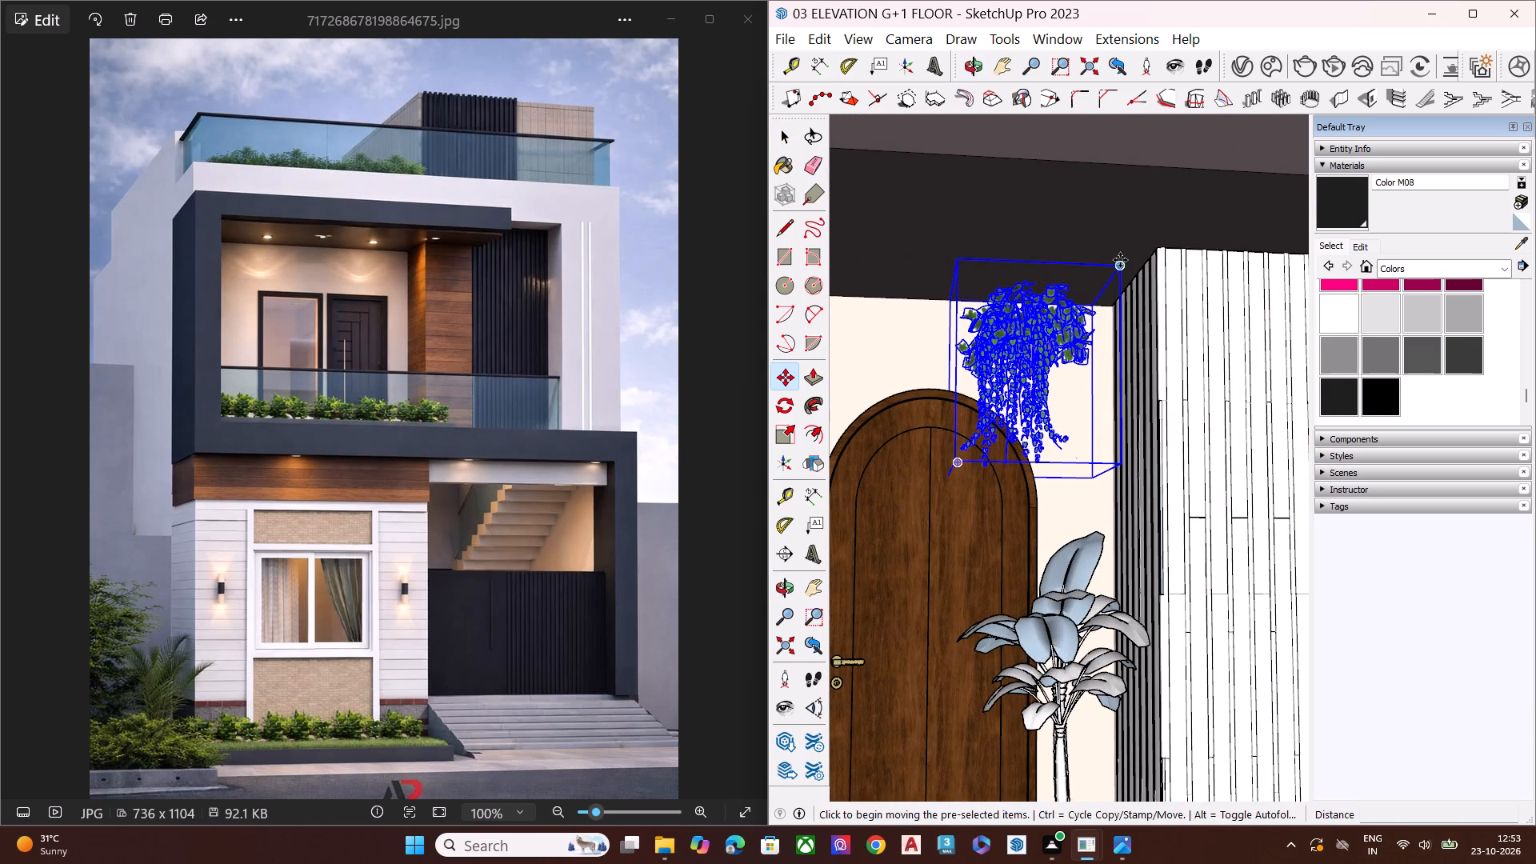
pyautogui.click(1118, 267)
pyautogui.scroll(-5, 1036, 268)
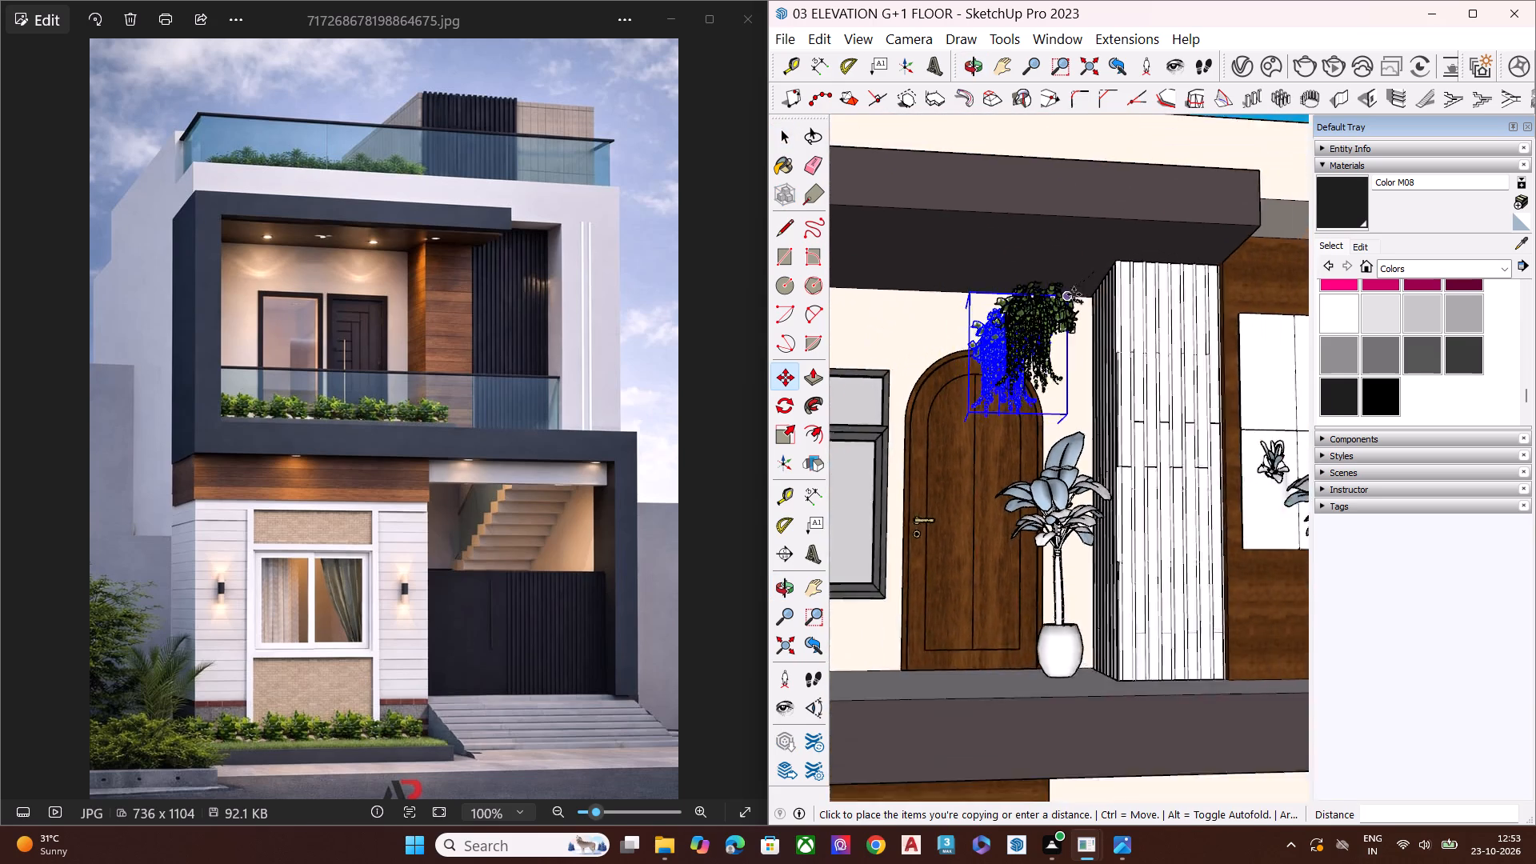
pyautogui.scroll(-3, 1074, 294)
pyautogui.scroll(2, 1081, 282)
pyautogui.scroll(-5, 1081, 282)
pyautogui.scroll(7, 961, 278)
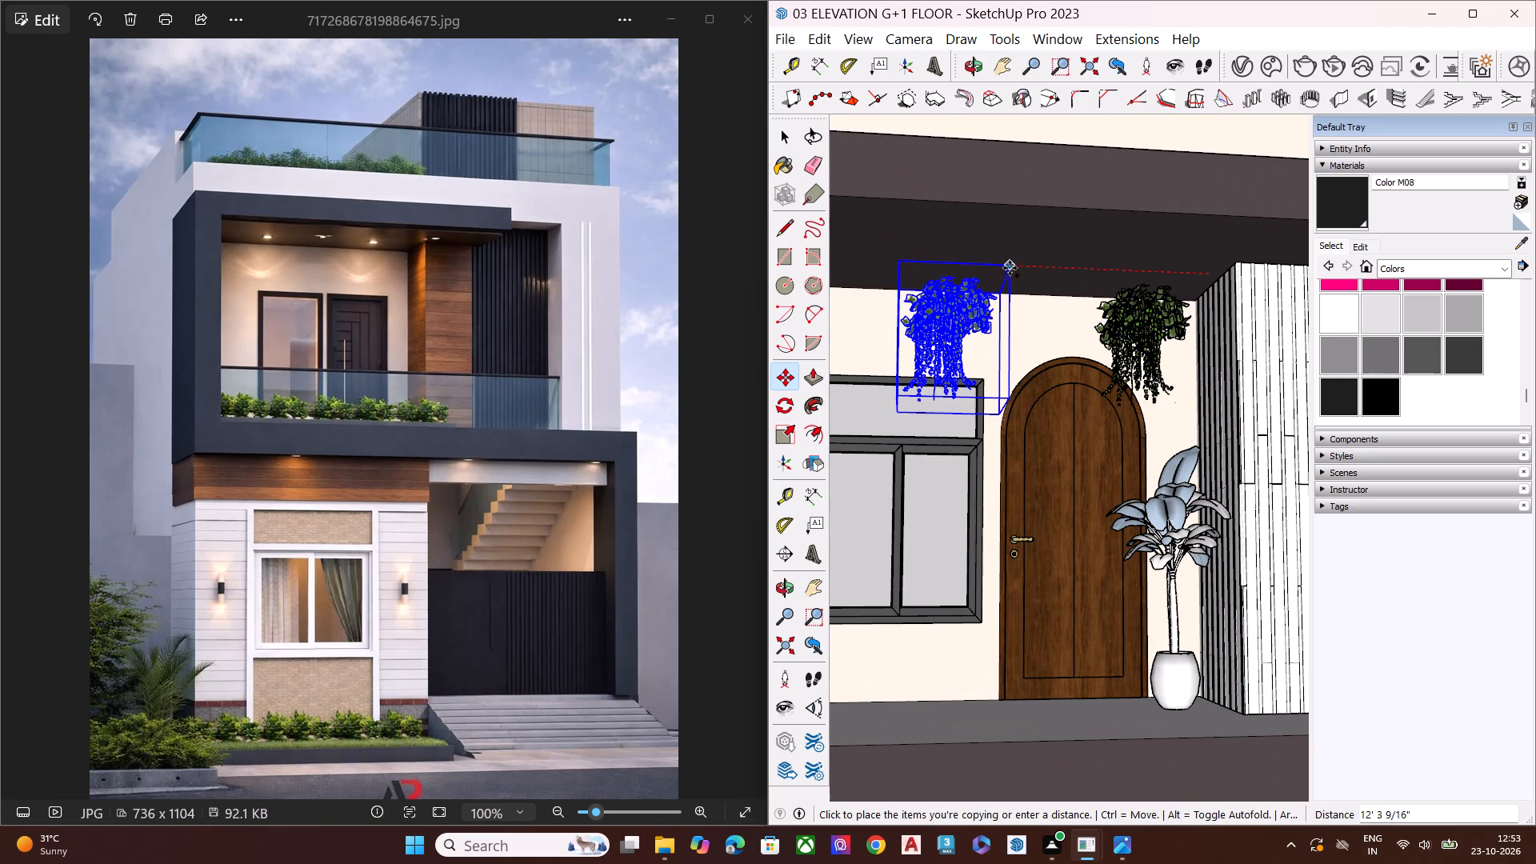
pyautogui.scroll(-6, 960, 253)
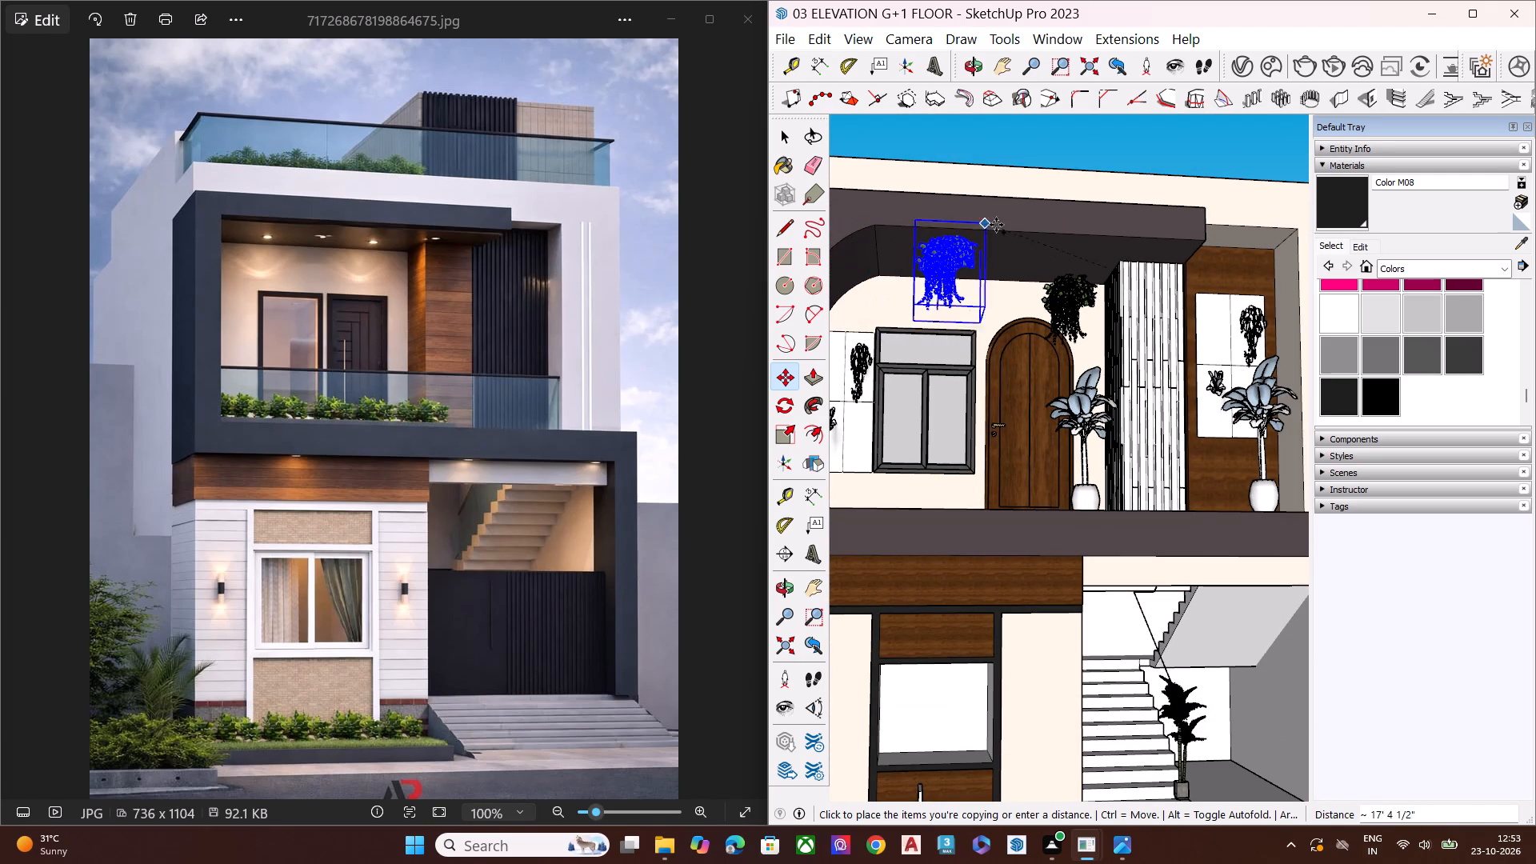
pyautogui.click(942, 222)
# Shift the copied hanging plant above the window about 10 3/4" beneath the canopy.
pyautogui.moveTo(1001, 244); pyautogui.dragTo(1066, 410, button='middle')
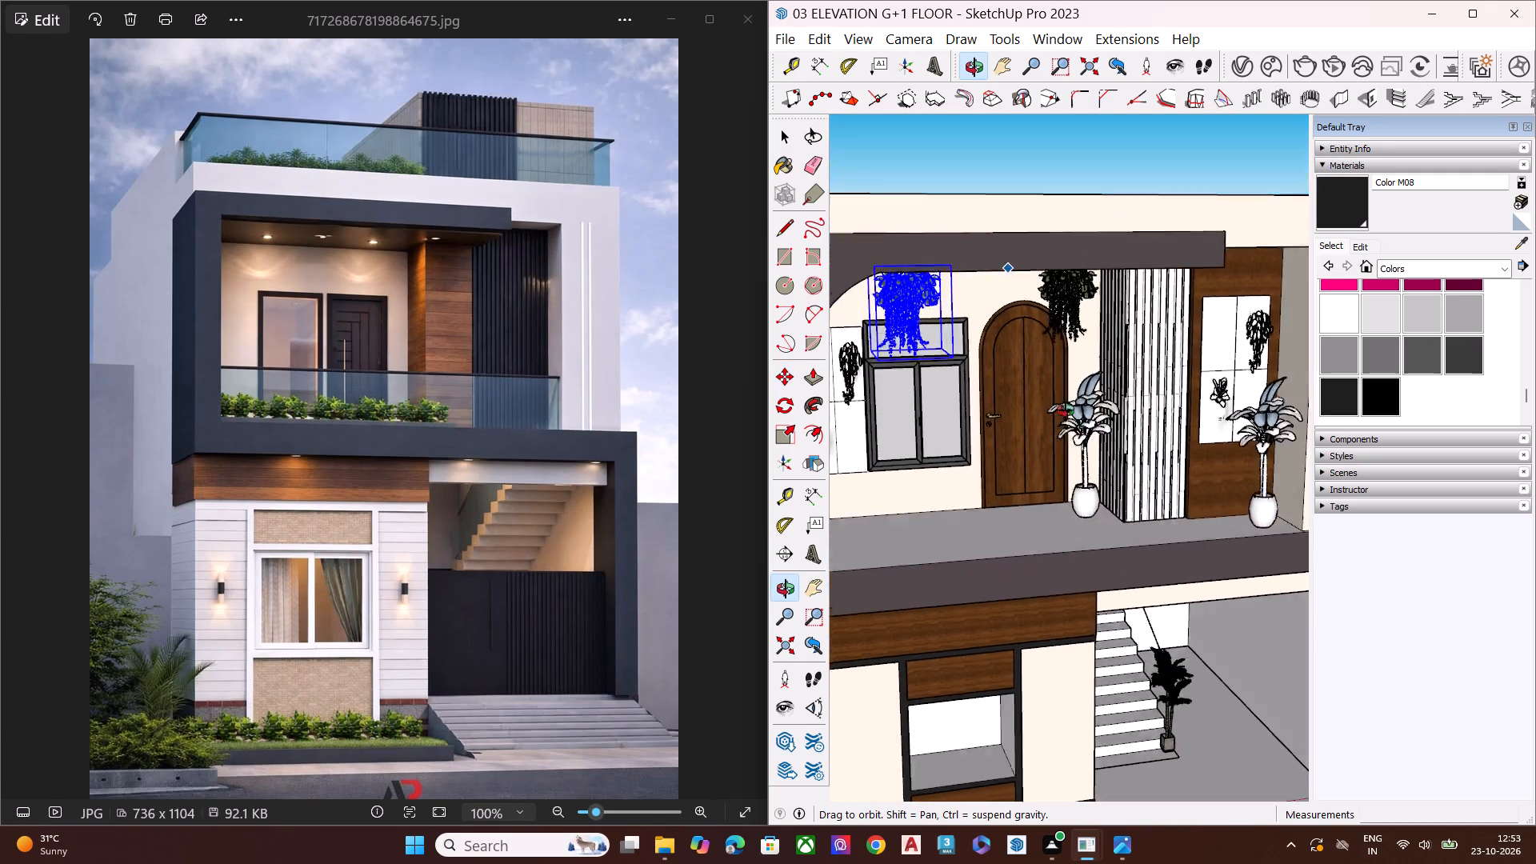
pyautogui.moveTo(1066, 410); pyautogui.dragTo(1258, 527, button='middle')
pyautogui.scroll(7, 1033, 438)
pyautogui.scroll(2, 932, 340)
pyautogui.scroll(-1, 930, 338)
pyautogui.scroll(2, 929, 335)
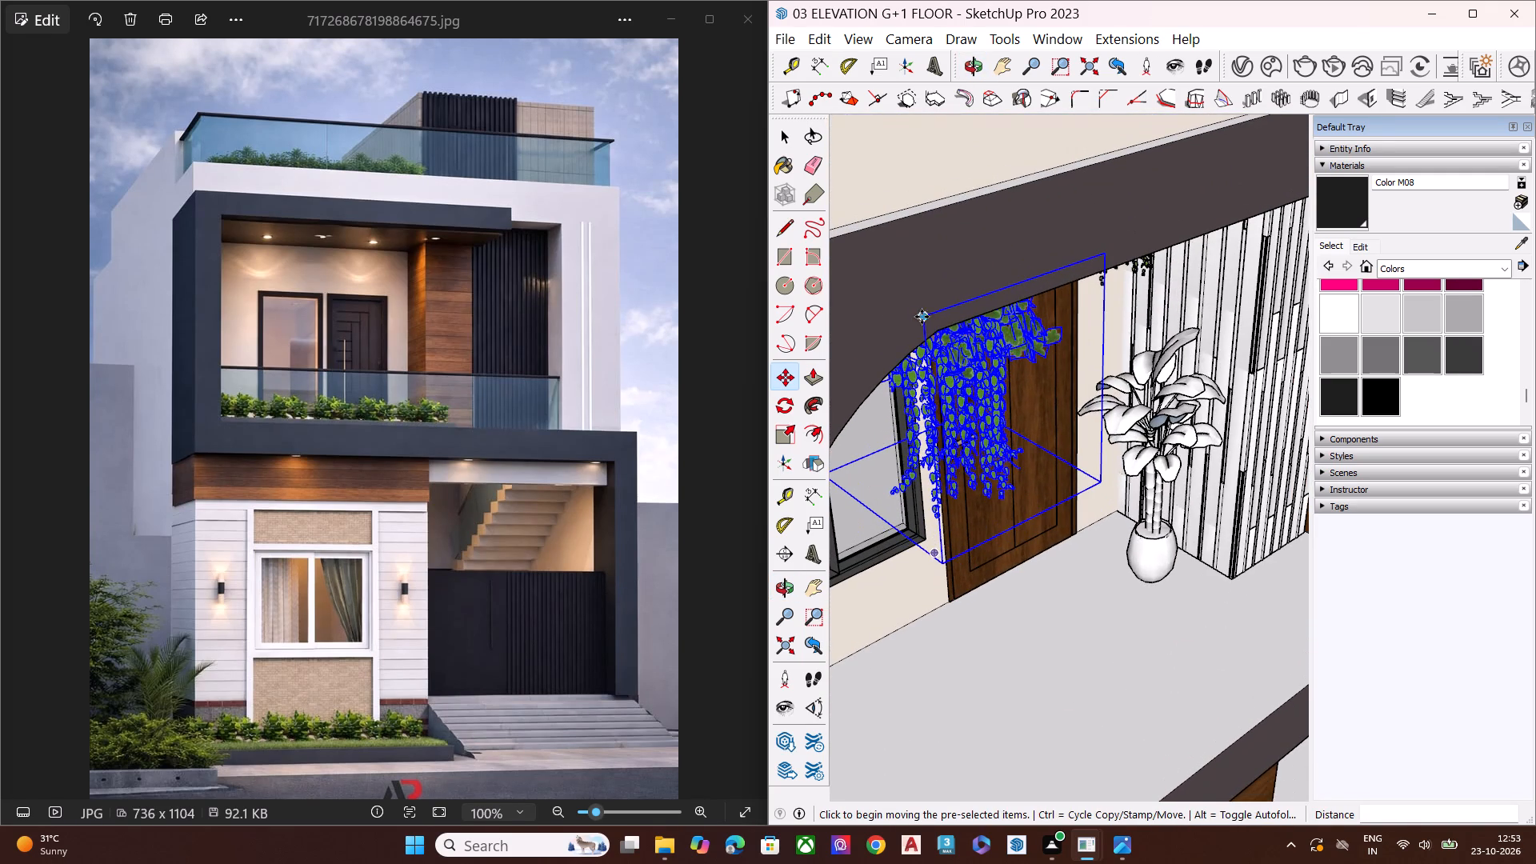
pyautogui.click(923, 318)
pyautogui.click(948, 330)
pyautogui.press('space')
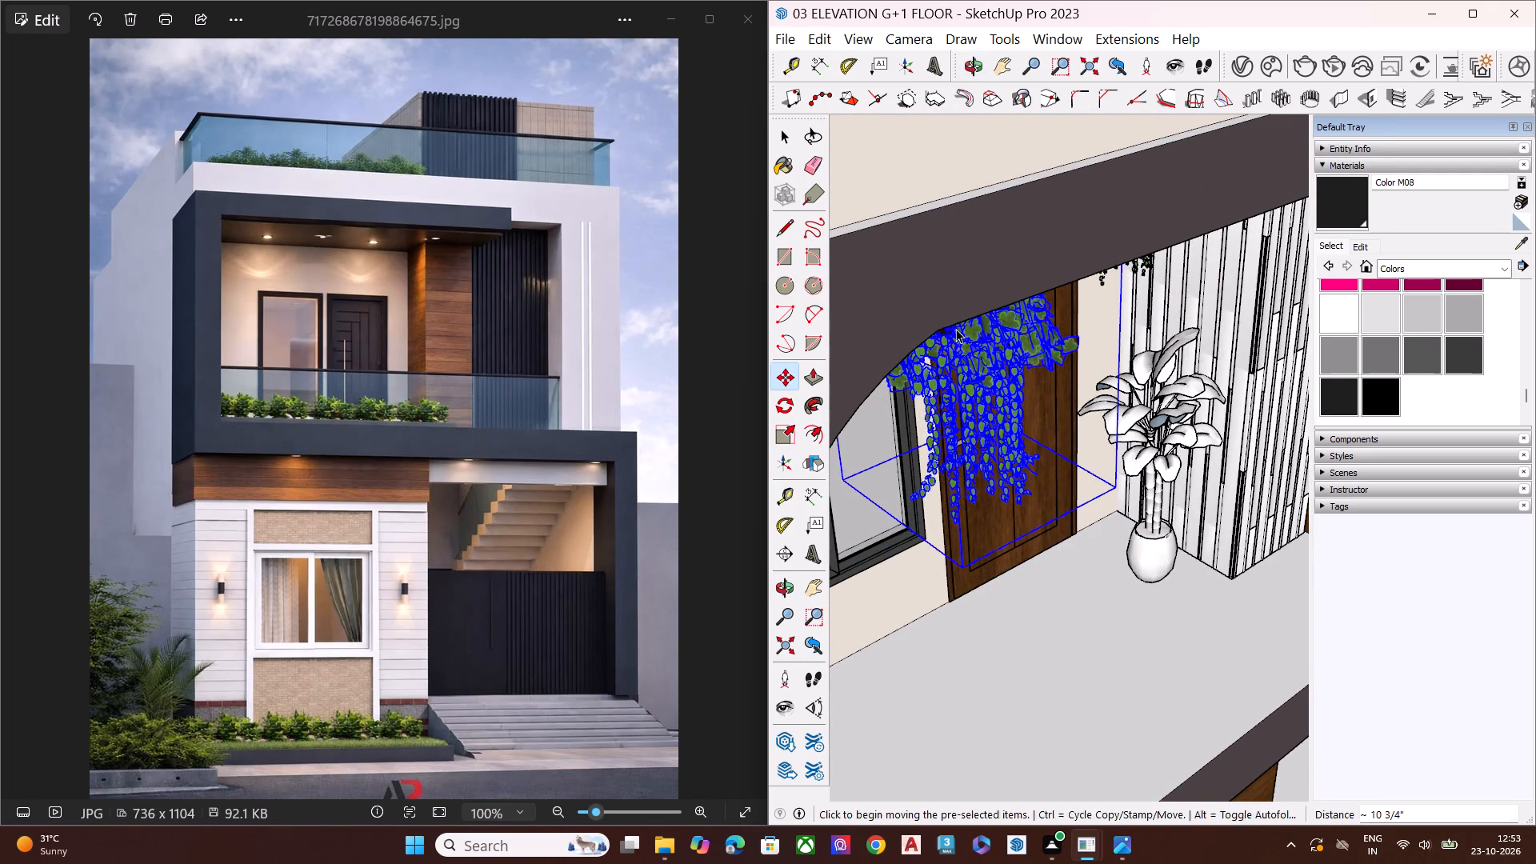
# Move the hanging plant beside the slatted panel about 13' 3 1/2" to the canopy's front end corner.
pyautogui.scroll(-6, 956, 329)
pyautogui.scroll(-17, 970, 258)
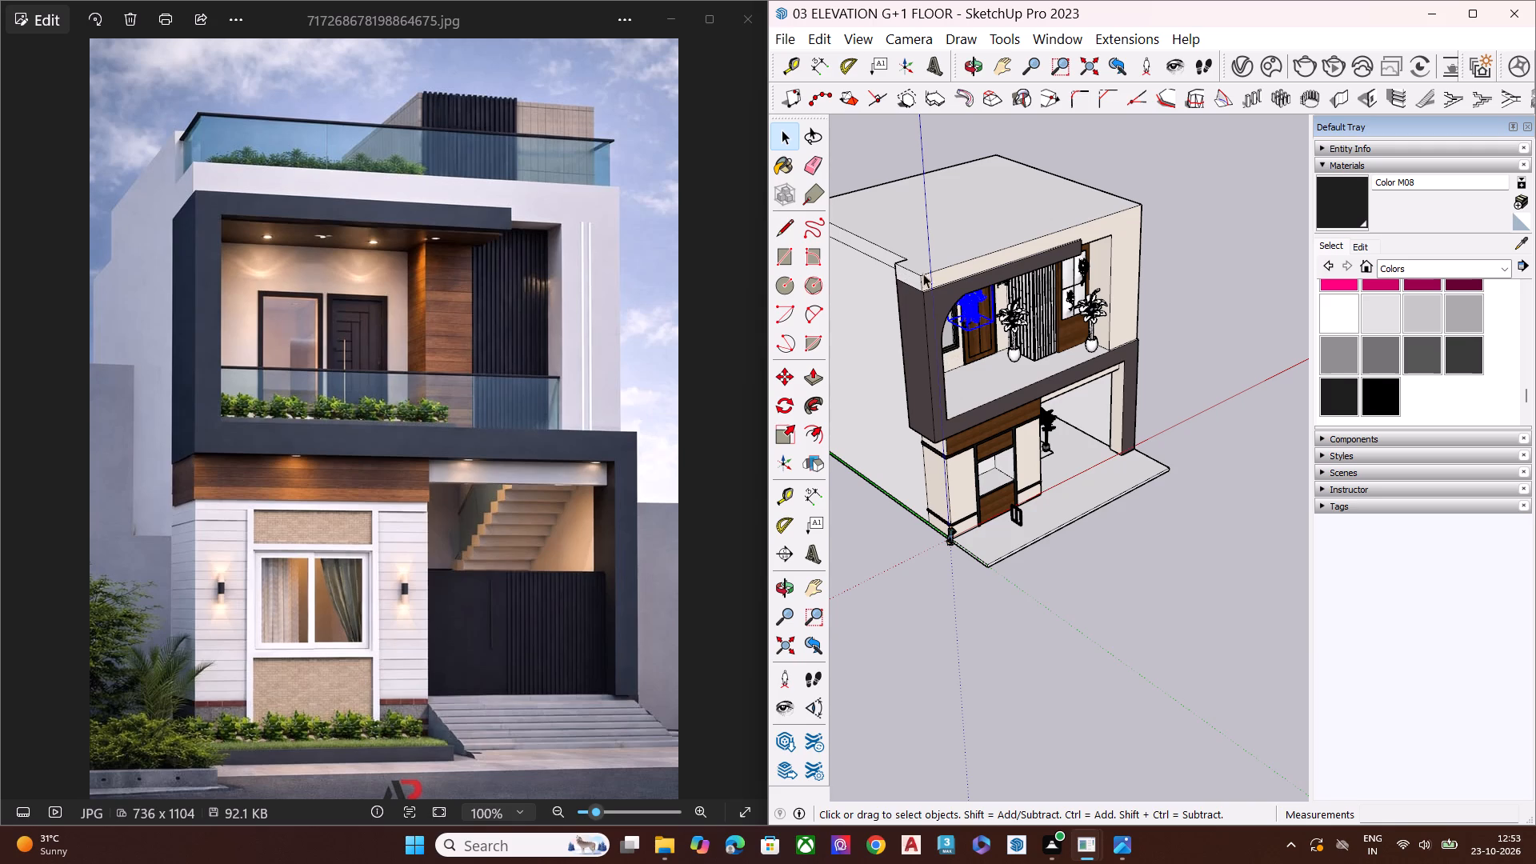
pyautogui.scroll(-6, 1066, 302)
pyautogui.moveTo(1042, 371); pyautogui.dragTo(960, 233, button='middle')
pyautogui.scroll(7, 989, 243)
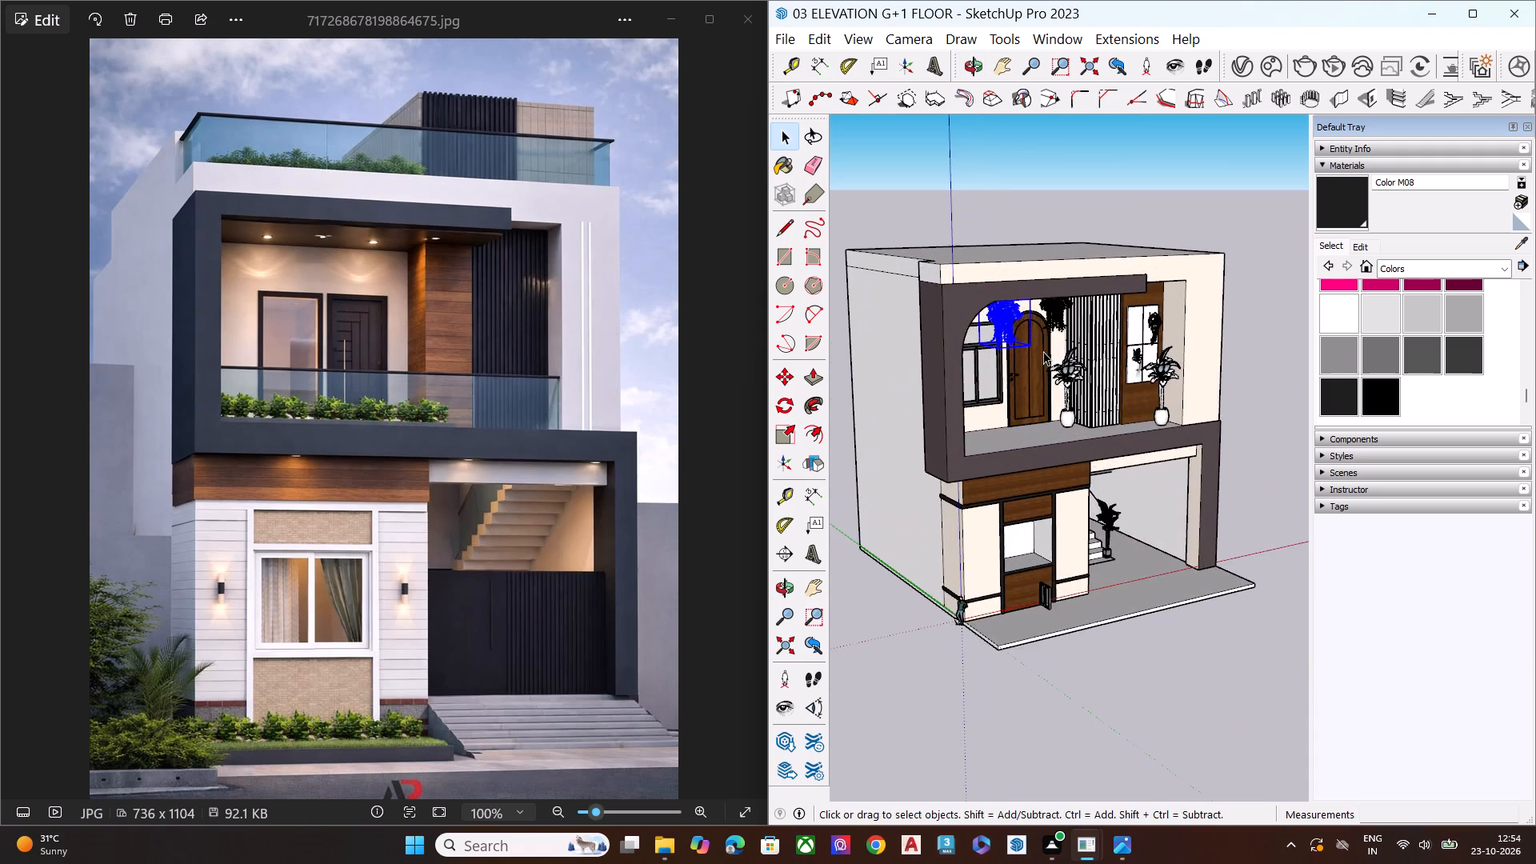
pyautogui.moveTo(1031, 342); pyautogui.dragTo(1021, 283, button='middle')
pyautogui.scroll(1, 1026, 274)
pyautogui.click(1117, 214)
pyautogui.scroll(9, 1075, 318)
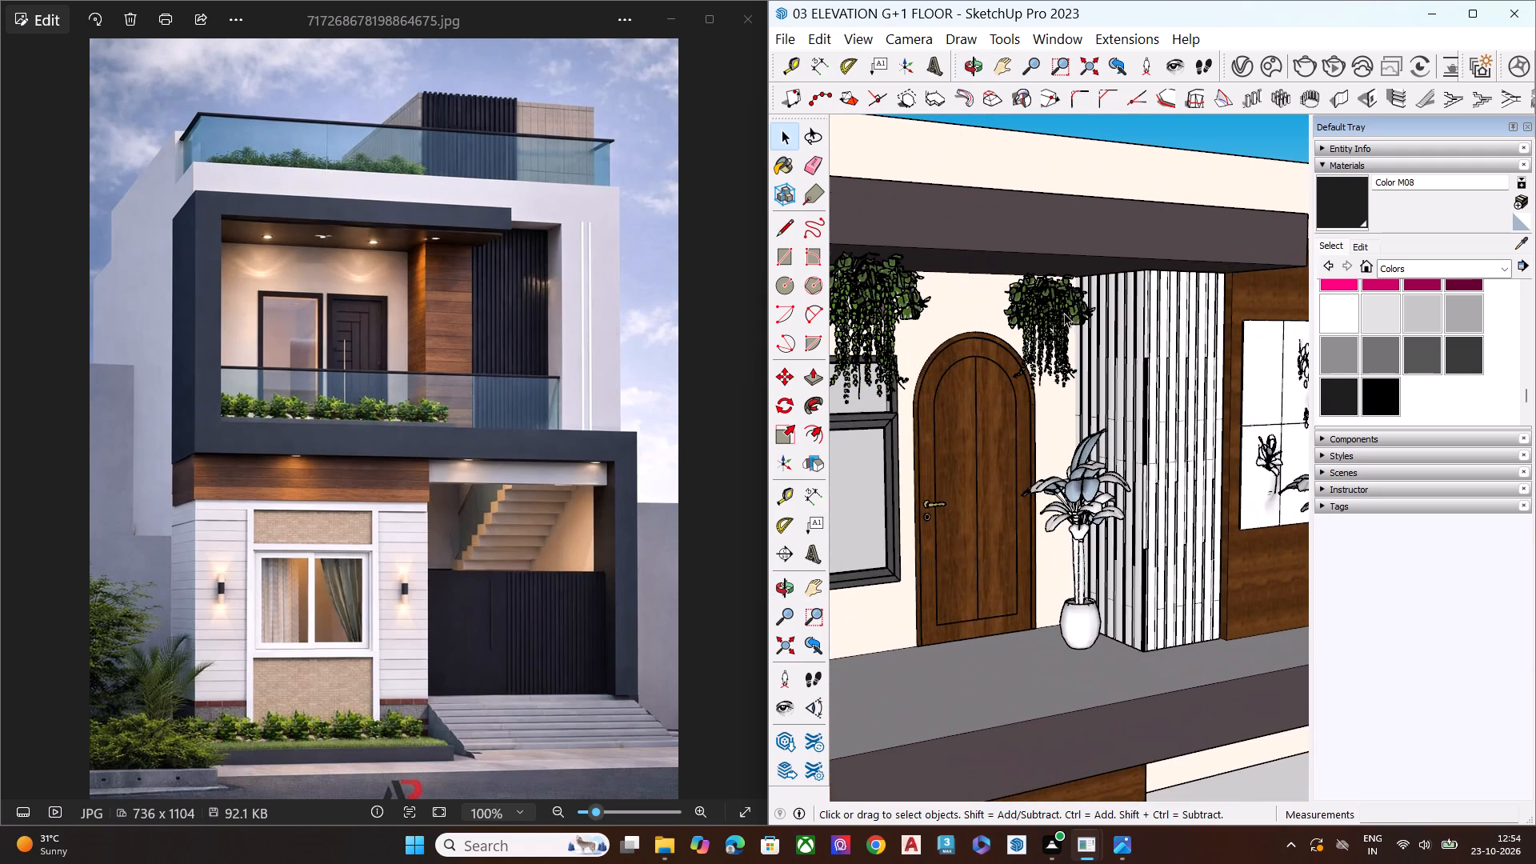
pyautogui.moveTo(1062, 306); pyautogui.dragTo(1051, 194, button='middle')
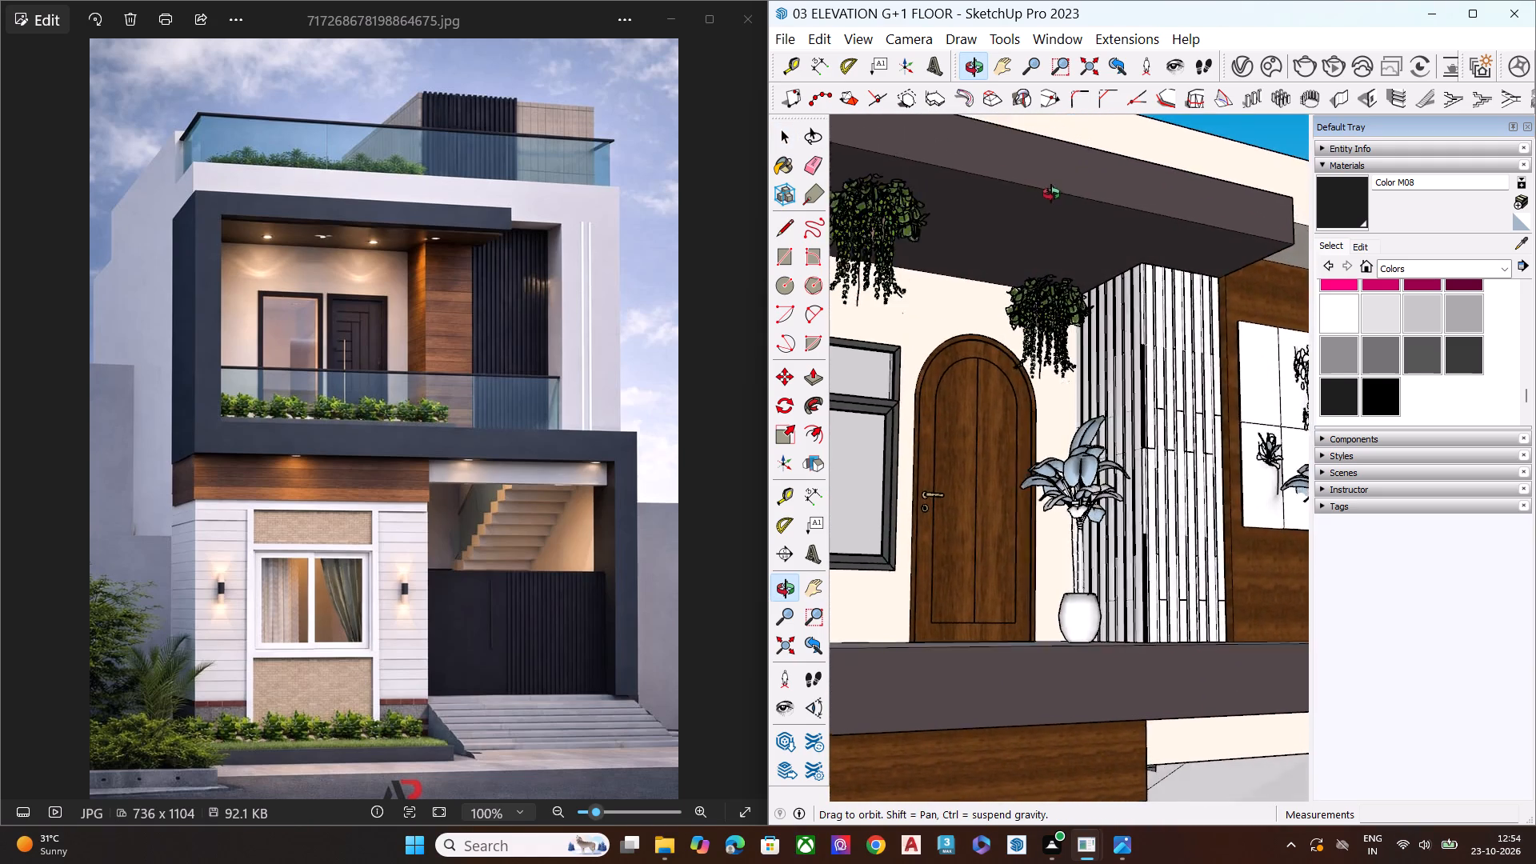
pyautogui.moveTo(1051, 194); pyautogui.dragTo(1049, 353, button='middle')
pyautogui.scroll(4, 1035, 374)
pyautogui.click(1052, 301)
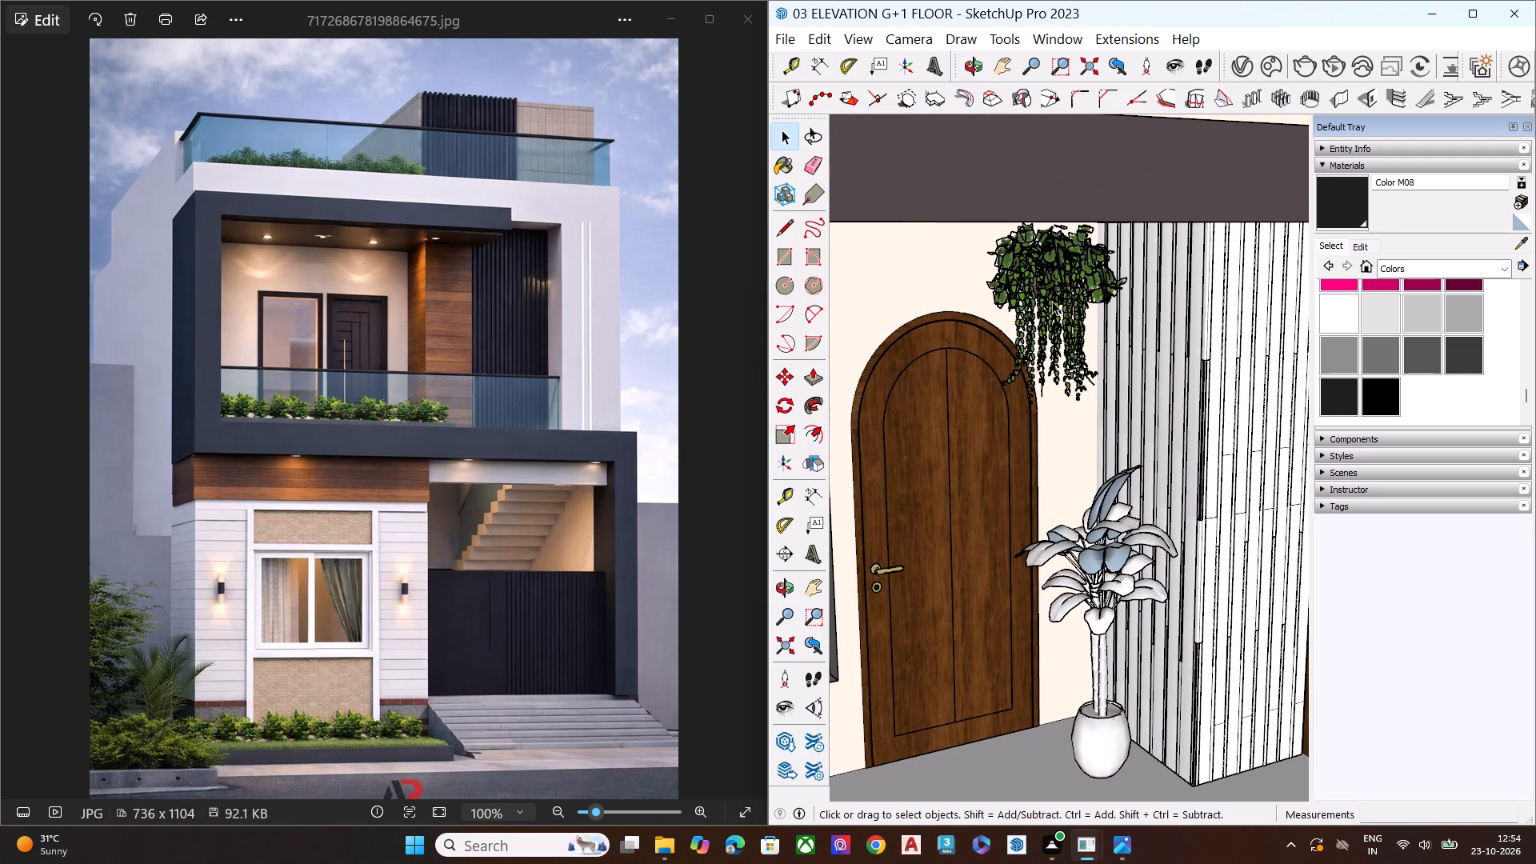
pyautogui.press('m')
pyautogui.moveTo(1036, 296); pyautogui.dragTo(1053, 135, button='middle')
pyautogui.scroll(1, 1057, 160)
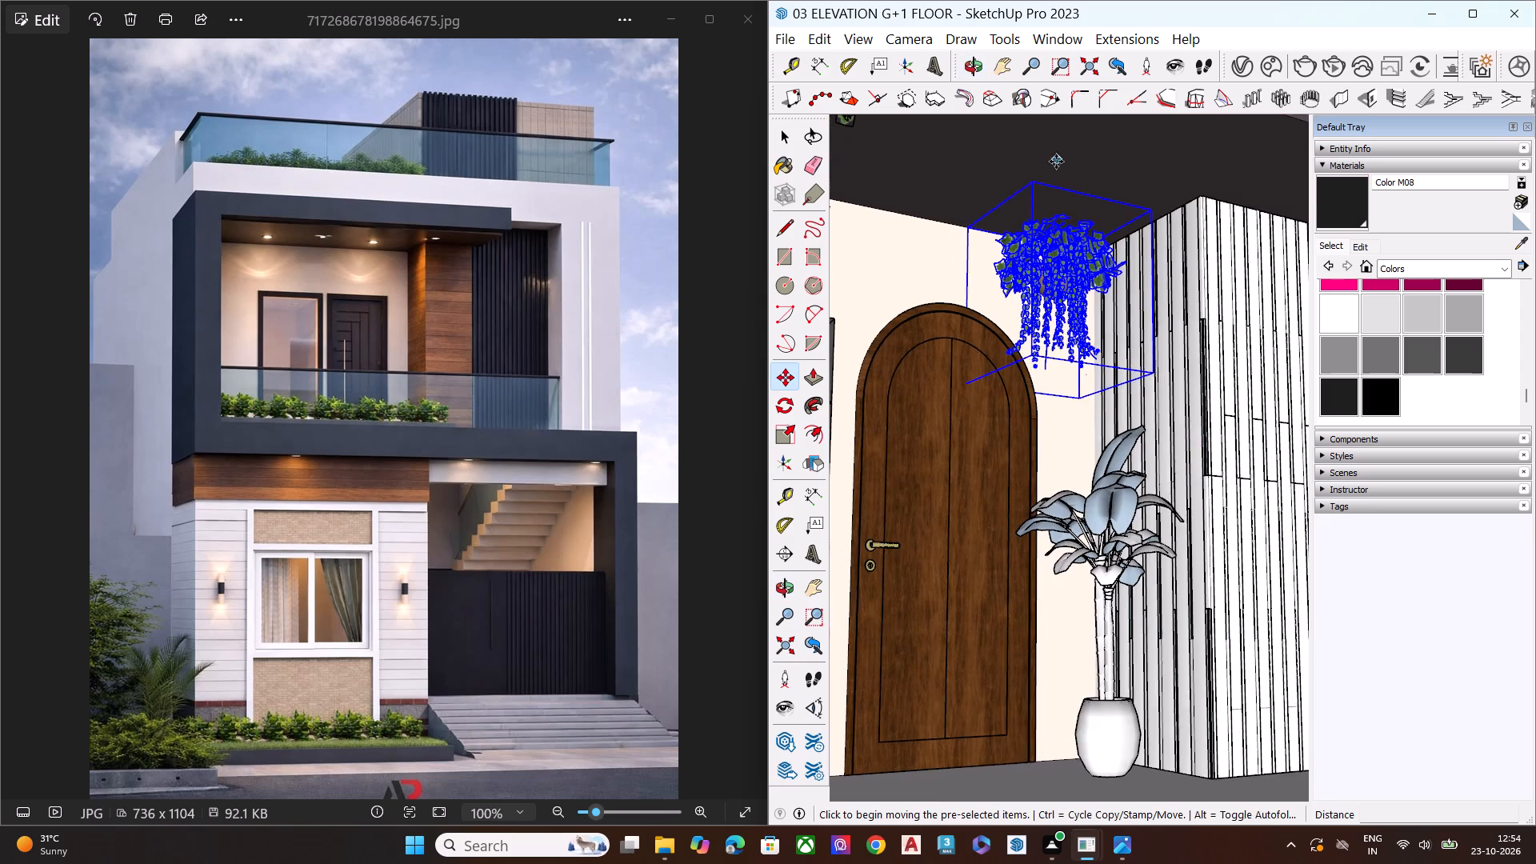
pyautogui.scroll(1, 1056, 162)
pyautogui.click(1170, 221)
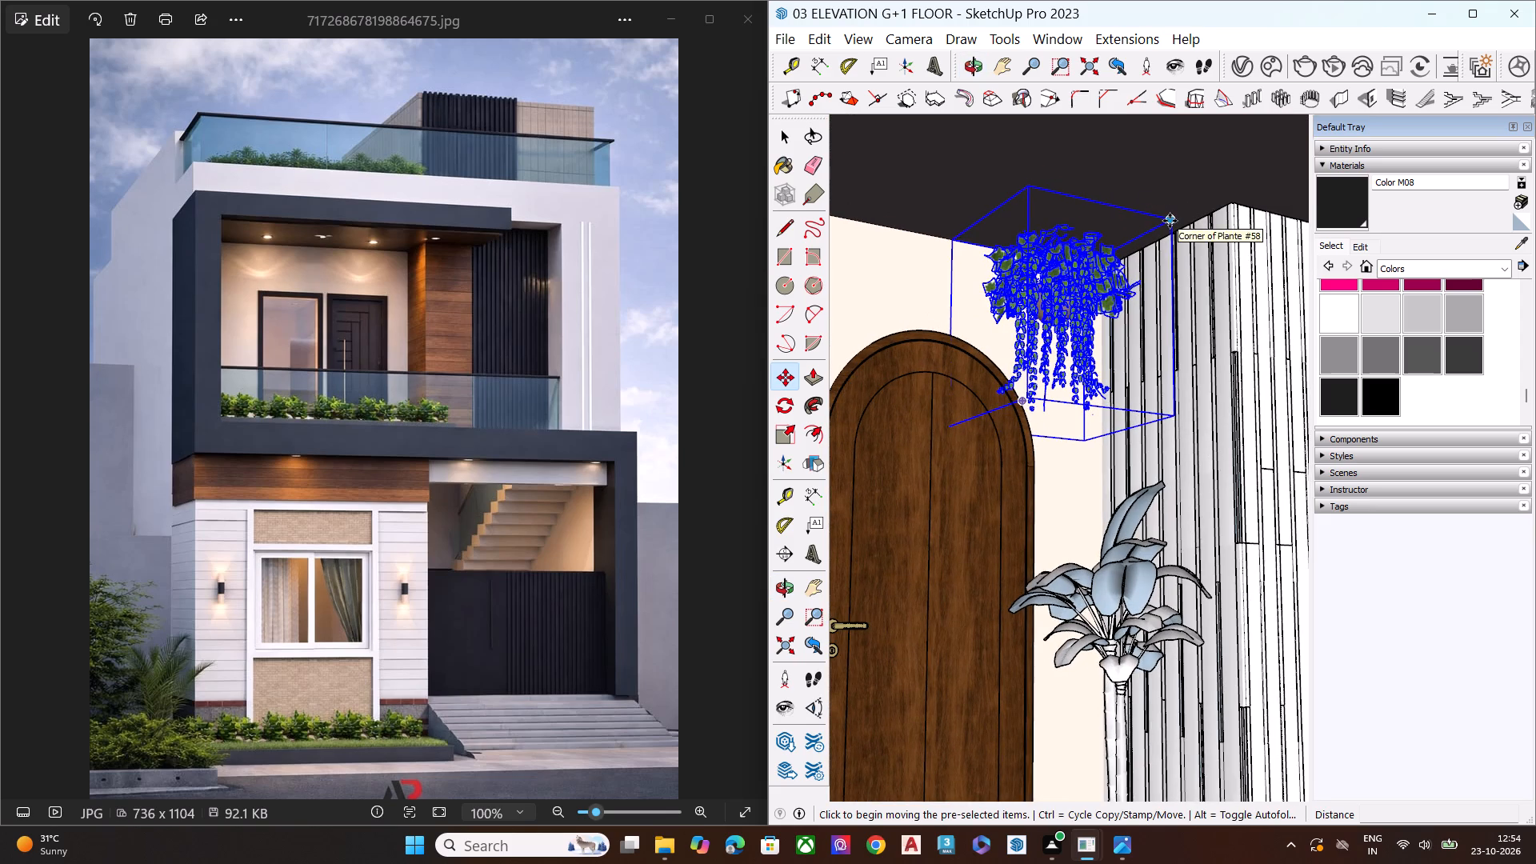
pyautogui.scroll(-9, 1159, 227)
pyautogui.scroll(7, 1166, 251)
pyautogui.scroll(-8, 1095, 206)
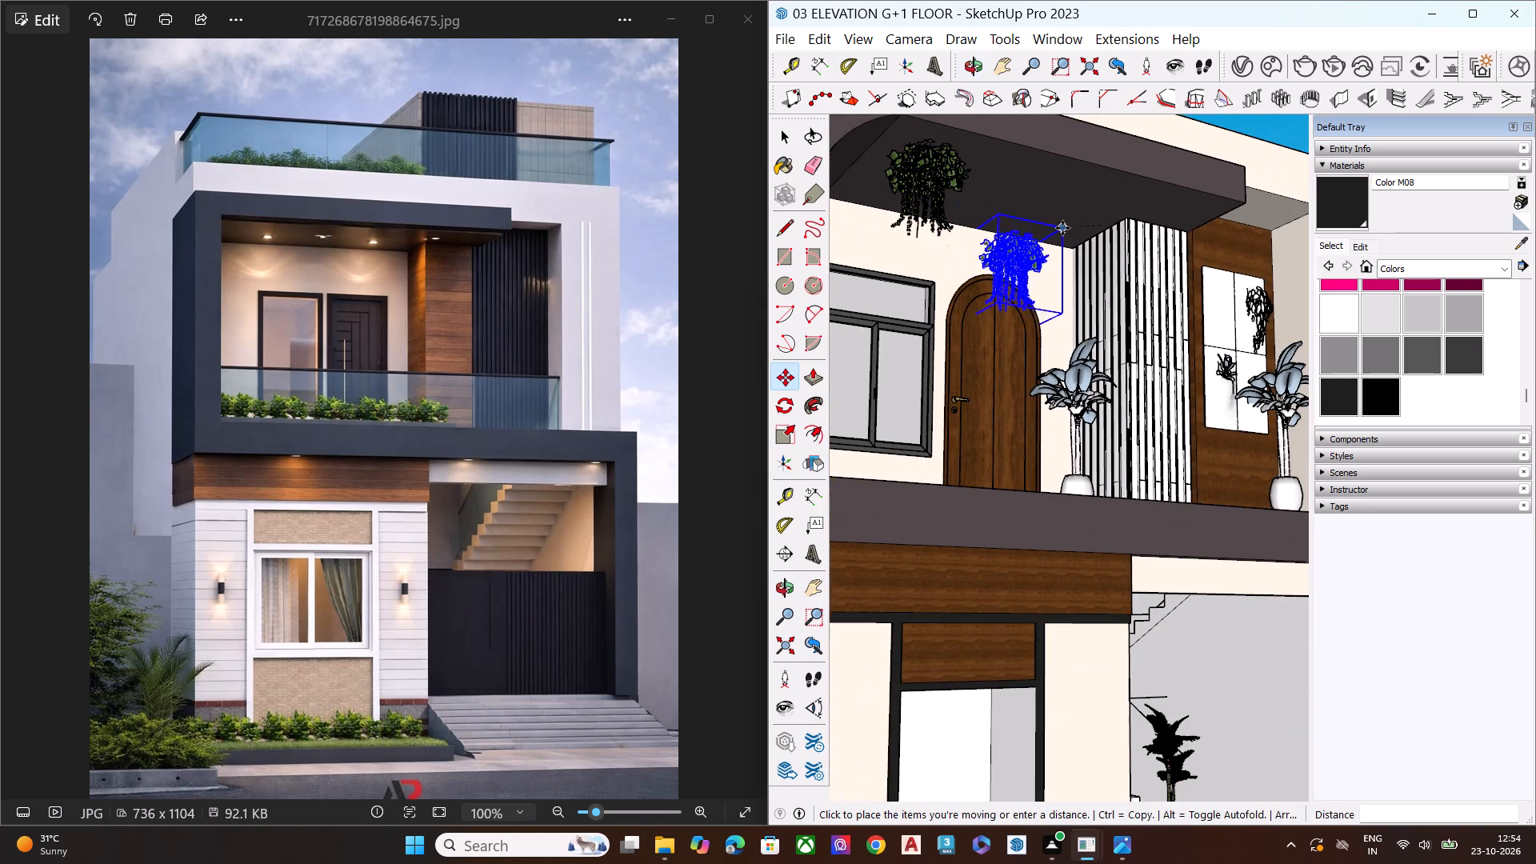
pyautogui.click(1242, 205)
pyautogui.press('space')
# Move the hanging plant about 8' 11" back along the canopy, between the arched door and the slatted panel.
pyautogui.moveTo(1082, 216); pyautogui.dragTo(1082, 285, button='middle')
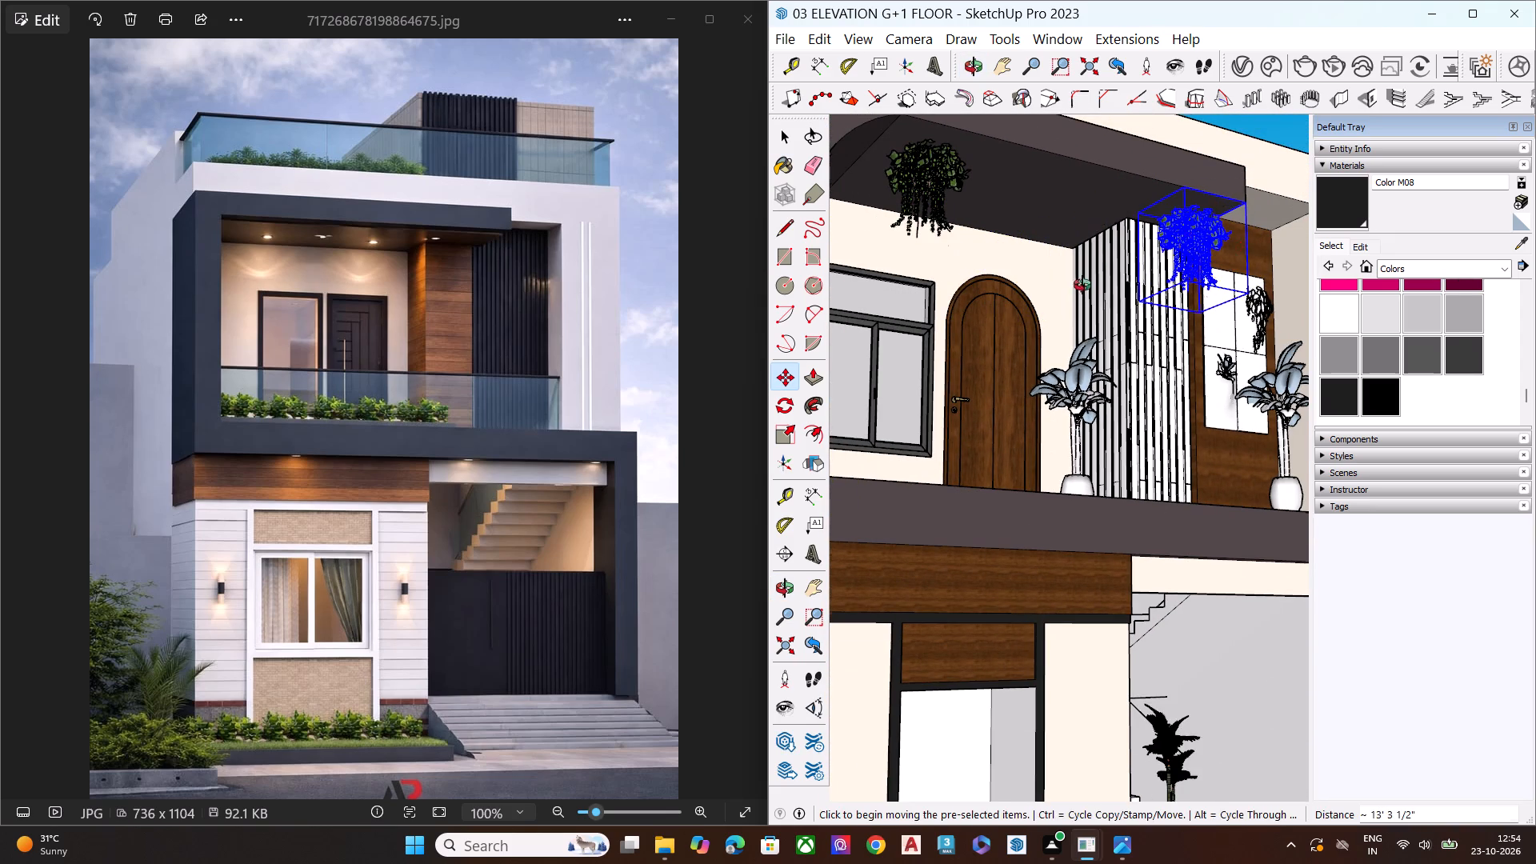
pyautogui.moveTo(1082, 285); pyautogui.dragTo(1084, 480, button='middle')
pyautogui.scroll(-4, 1064, 254)
pyautogui.scroll(1, 1058, 286)
pyautogui.scroll(-11, 1058, 286)
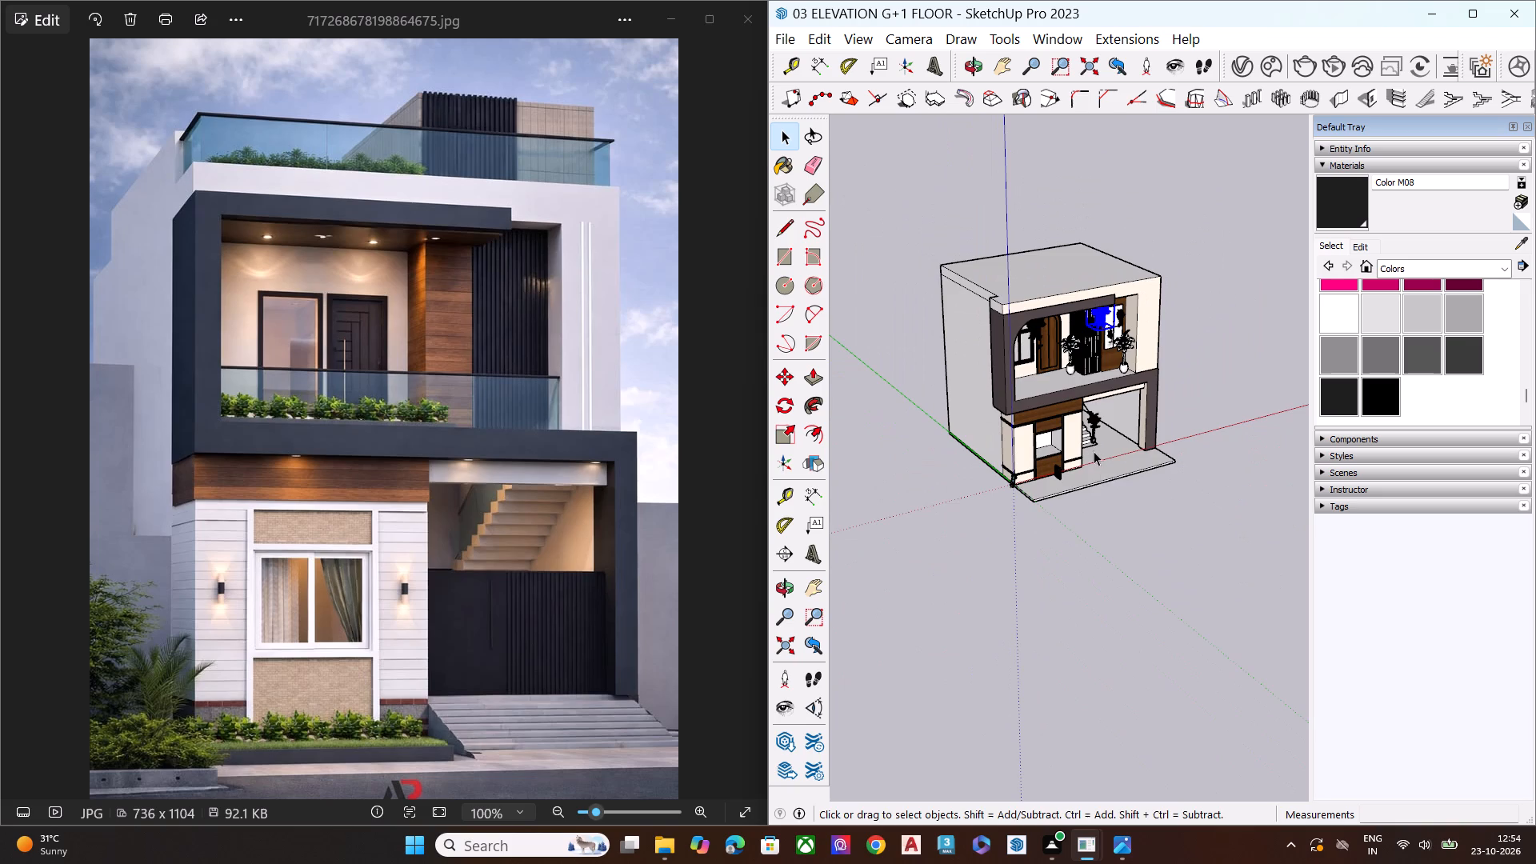
pyautogui.moveTo(1105, 482); pyautogui.dragTo(1023, 282, button='middle')
pyautogui.scroll(8, 1039, 287)
pyautogui.scroll(2, 1115, 307)
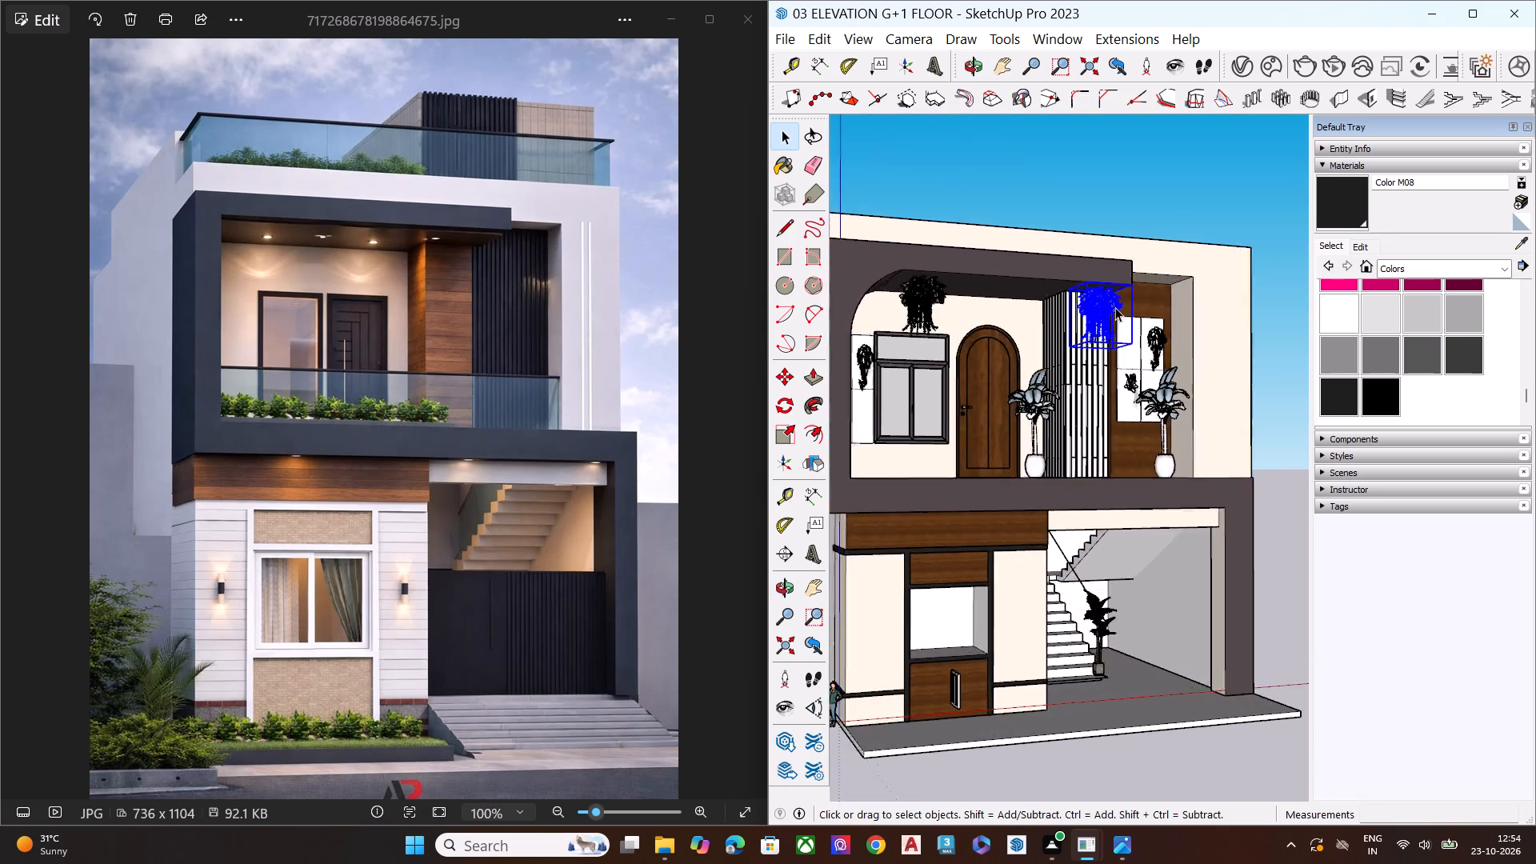
pyautogui.scroll(3, 1115, 307)
pyautogui.scroll(-1, 1115, 307)
pyautogui.scroll(3, 1115, 307)
pyautogui.press('m')
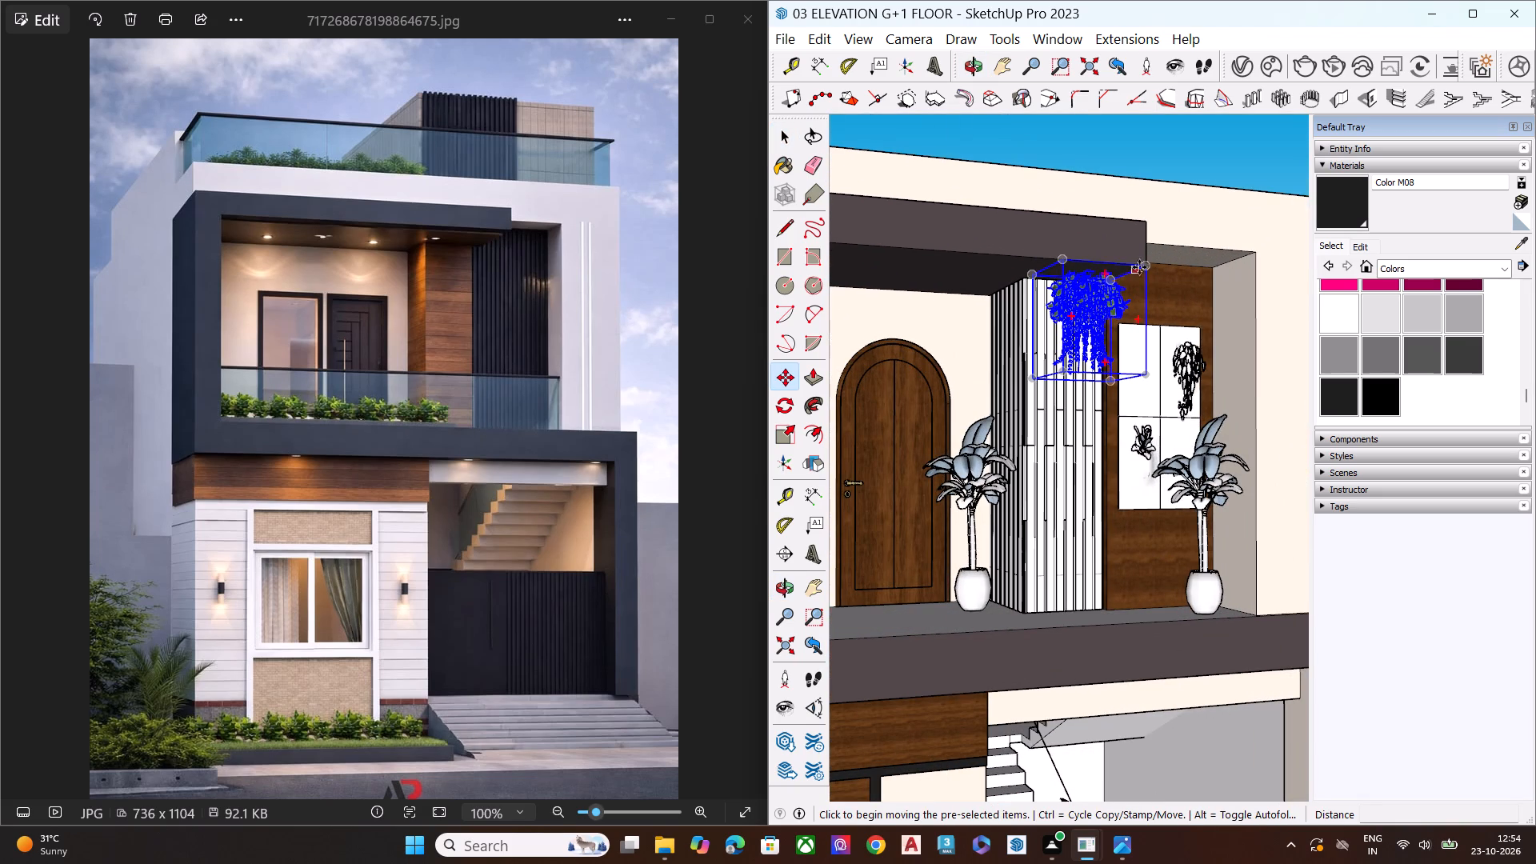
pyautogui.click(1147, 266)
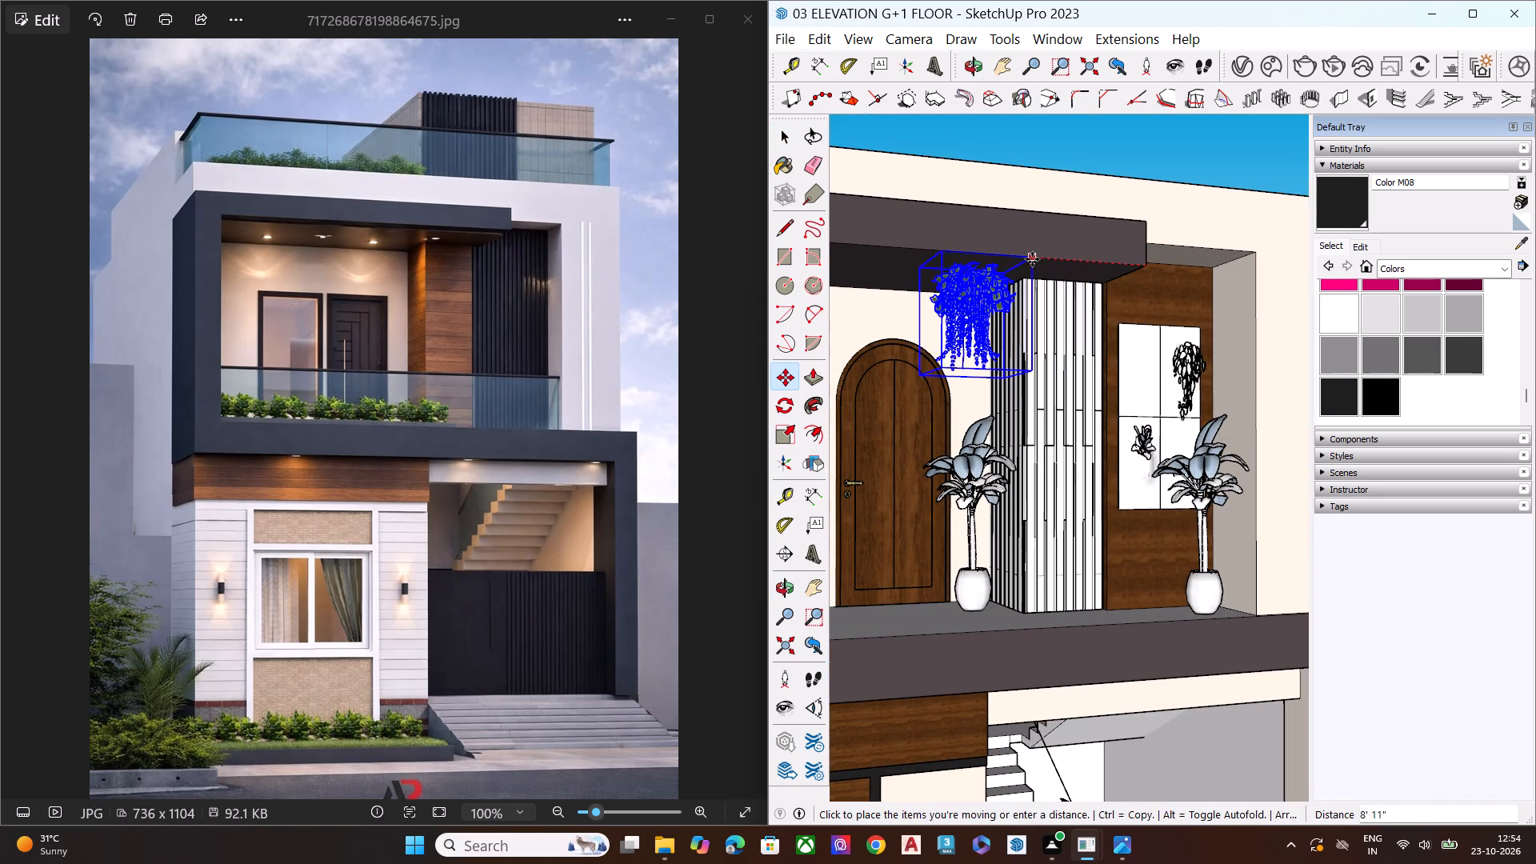
pyautogui.click(1031, 255)
pyautogui.press('space')
pyautogui.scroll(-5, 1069, 261)
pyautogui.scroll(1, 1083, 273)
pyautogui.scroll(-2, 1083, 273)
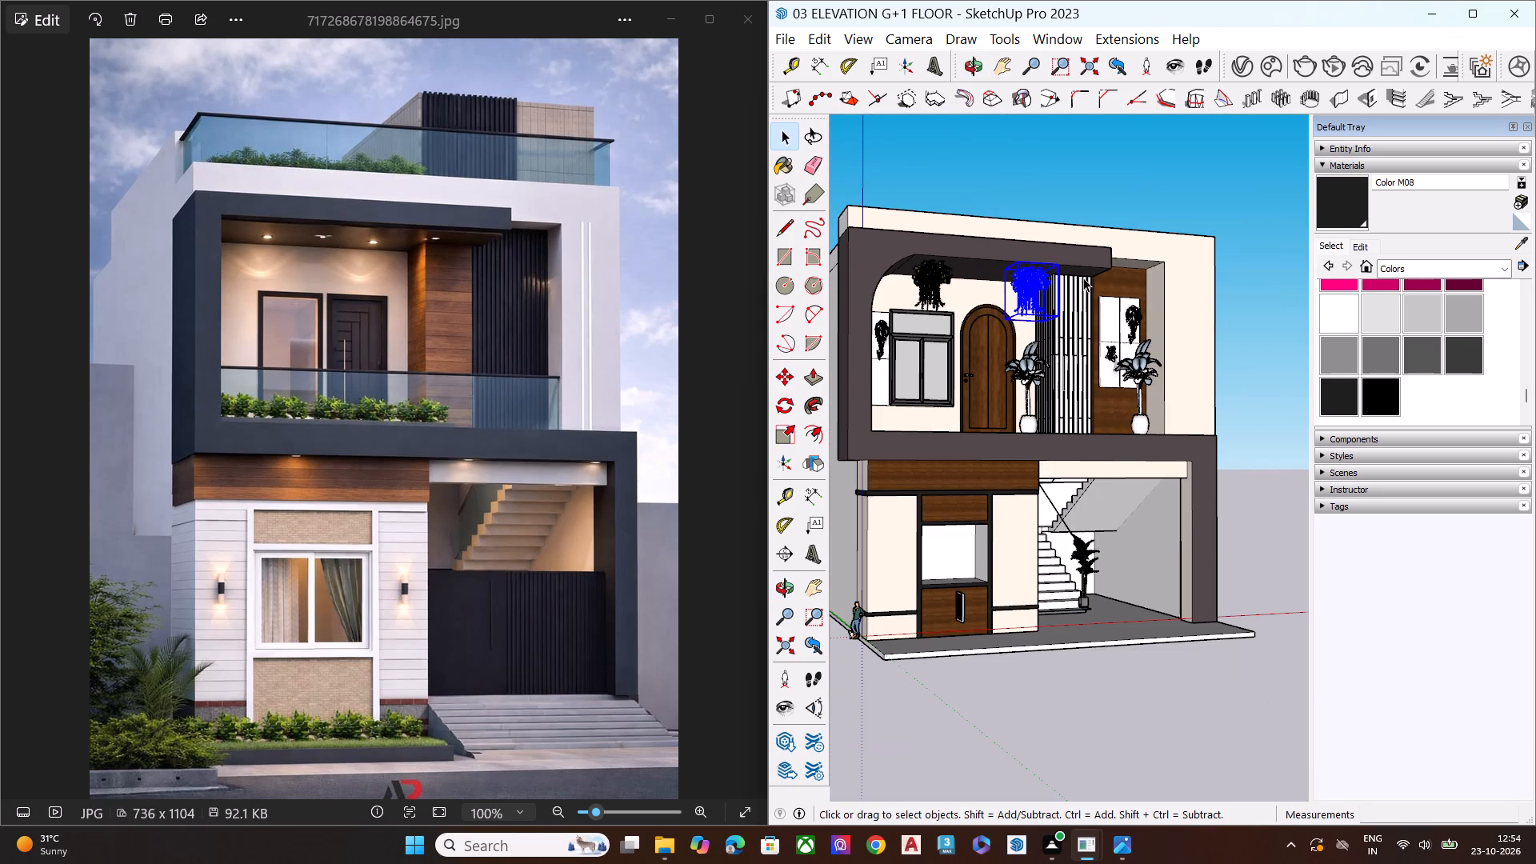
# Examine the front elevation, including the two hanging plants beneath the balcony canopy, from several angles.
pyautogui.click(1098, 195)
pyautogui.scroll(1, 1054, 306)
pyautogui.moveTo(1055, 310); pyautogui.dragTo(1086, 440, button='middle')
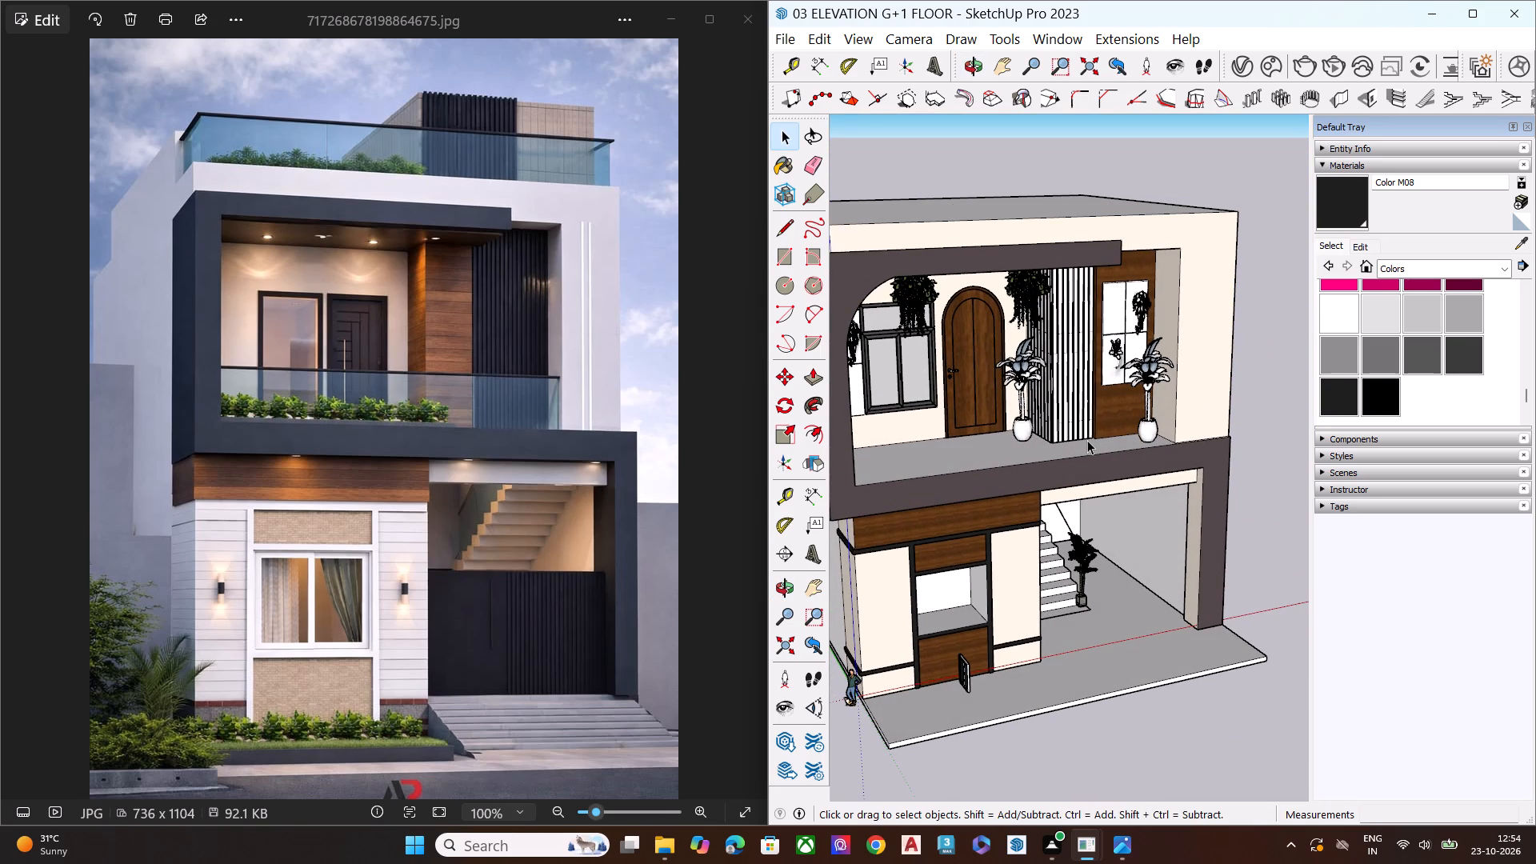
pyautogui.scroll(-2, 1079, 453)
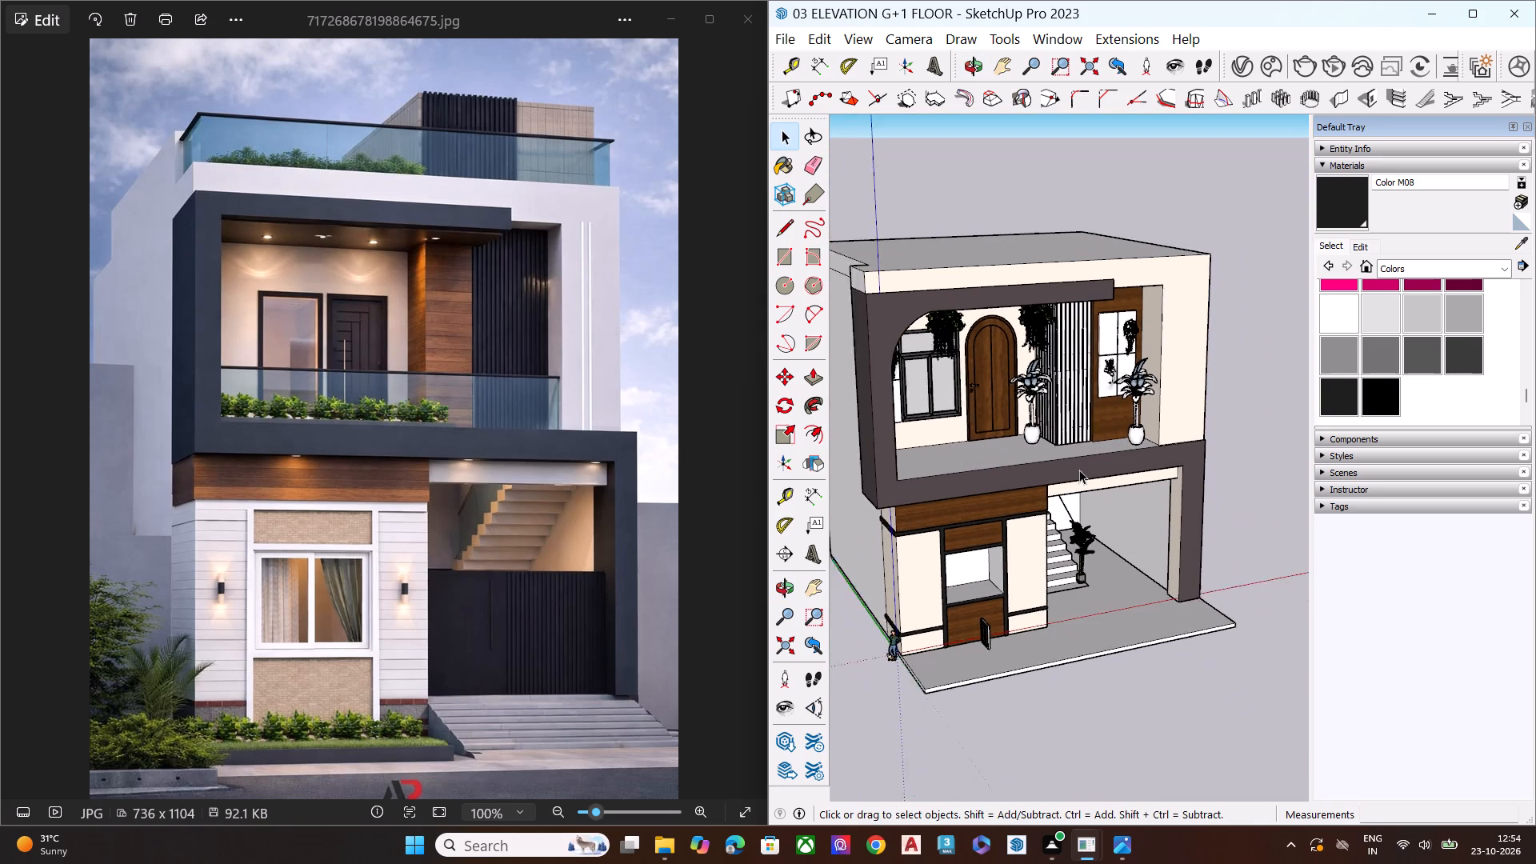
pyautogui.scroll(-2, 1079, 470)
pyautogui.moveTo(1062, 467); pyautogui.dragTo(690, 320, button='middle')
pyautogui.scroll(1, 973, 386)
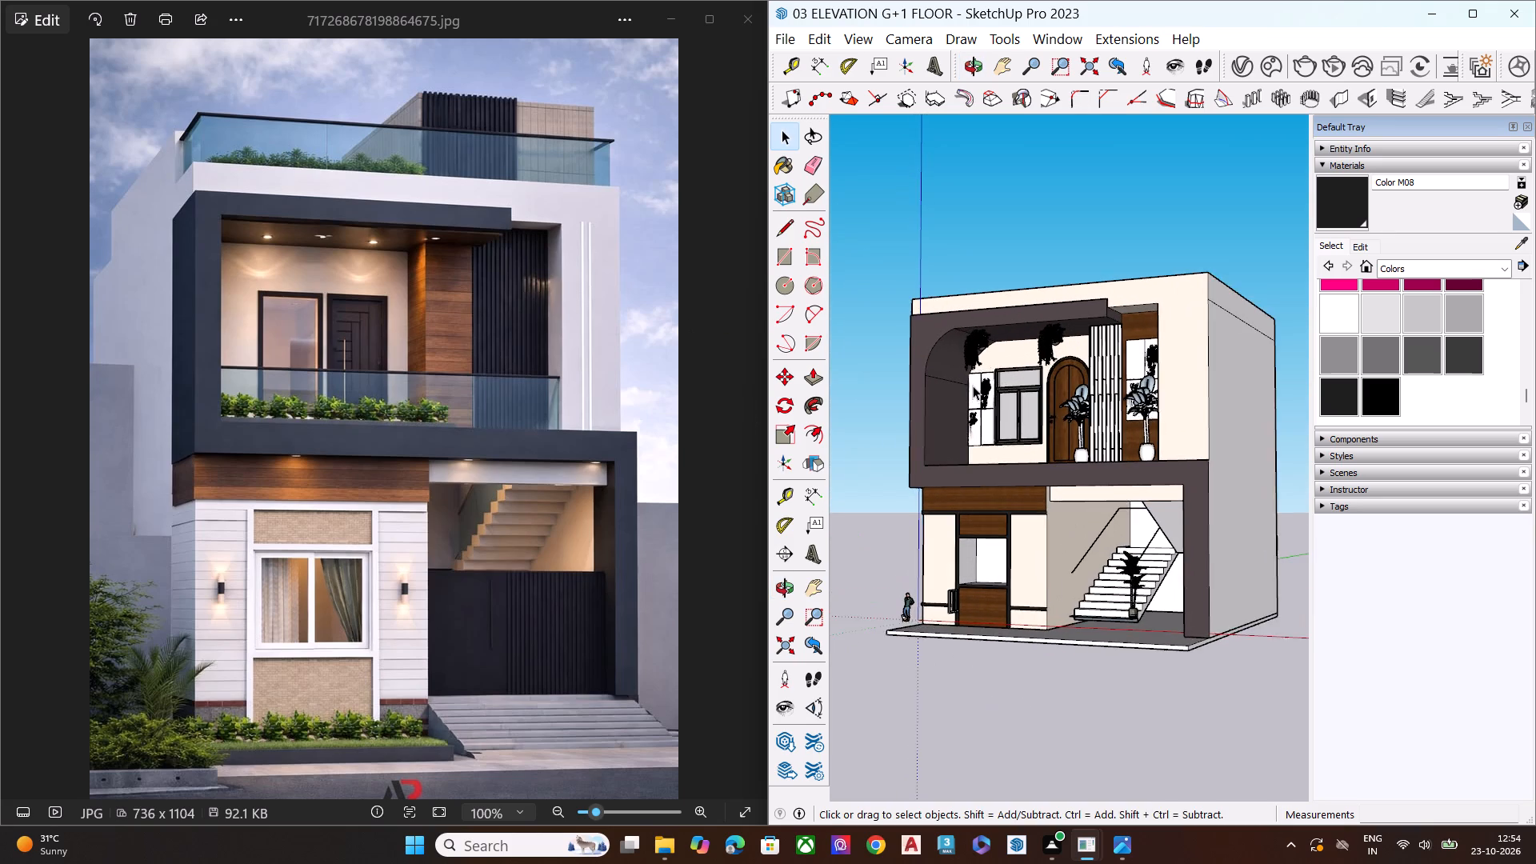
pyautogui.scroll(1, 973, 386)
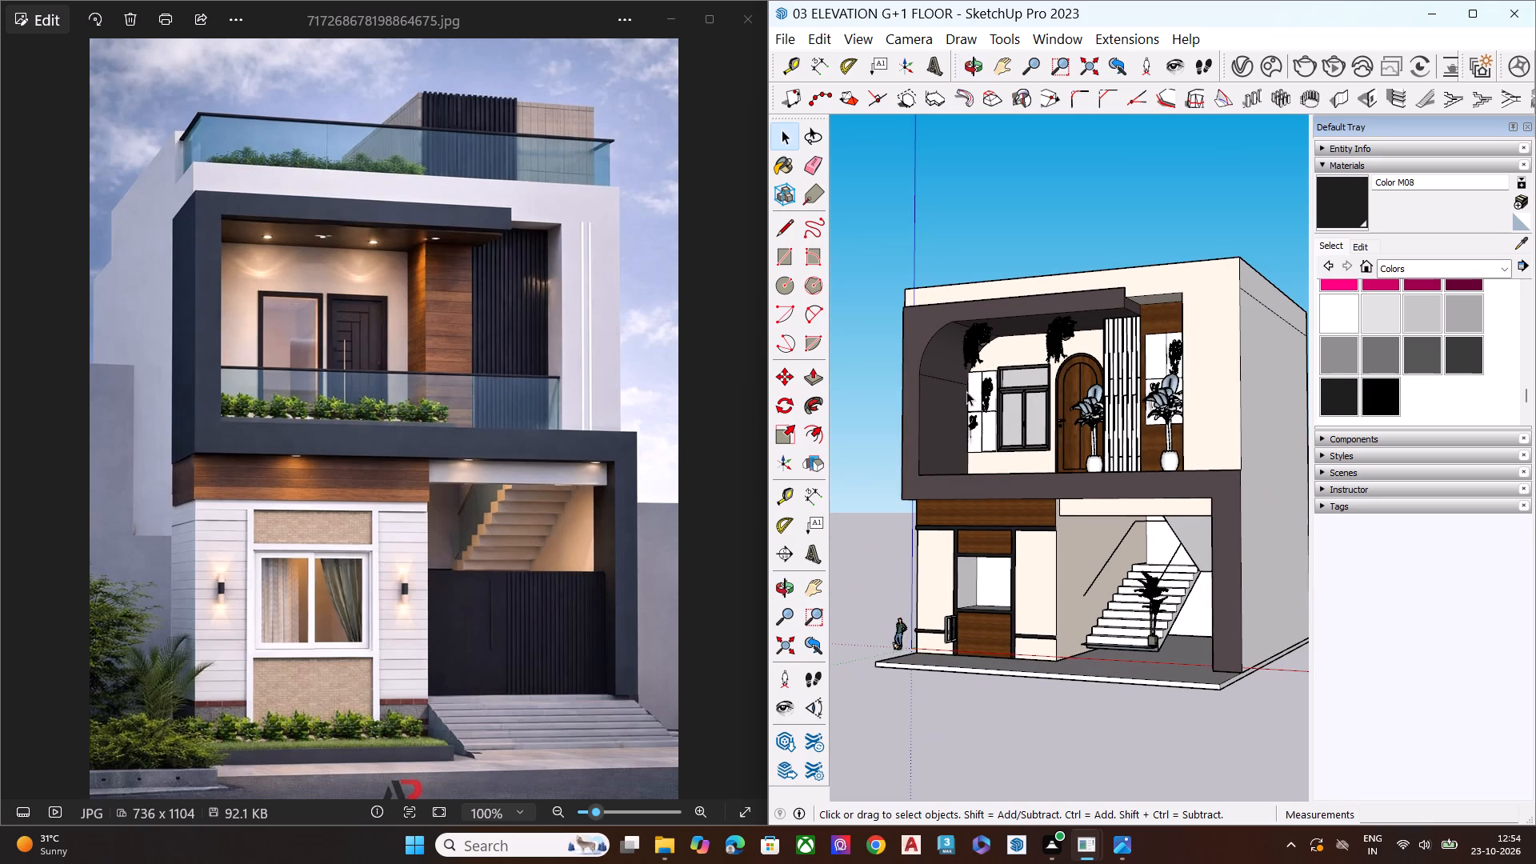
pyautogui.scroll(-4, 969, 394)
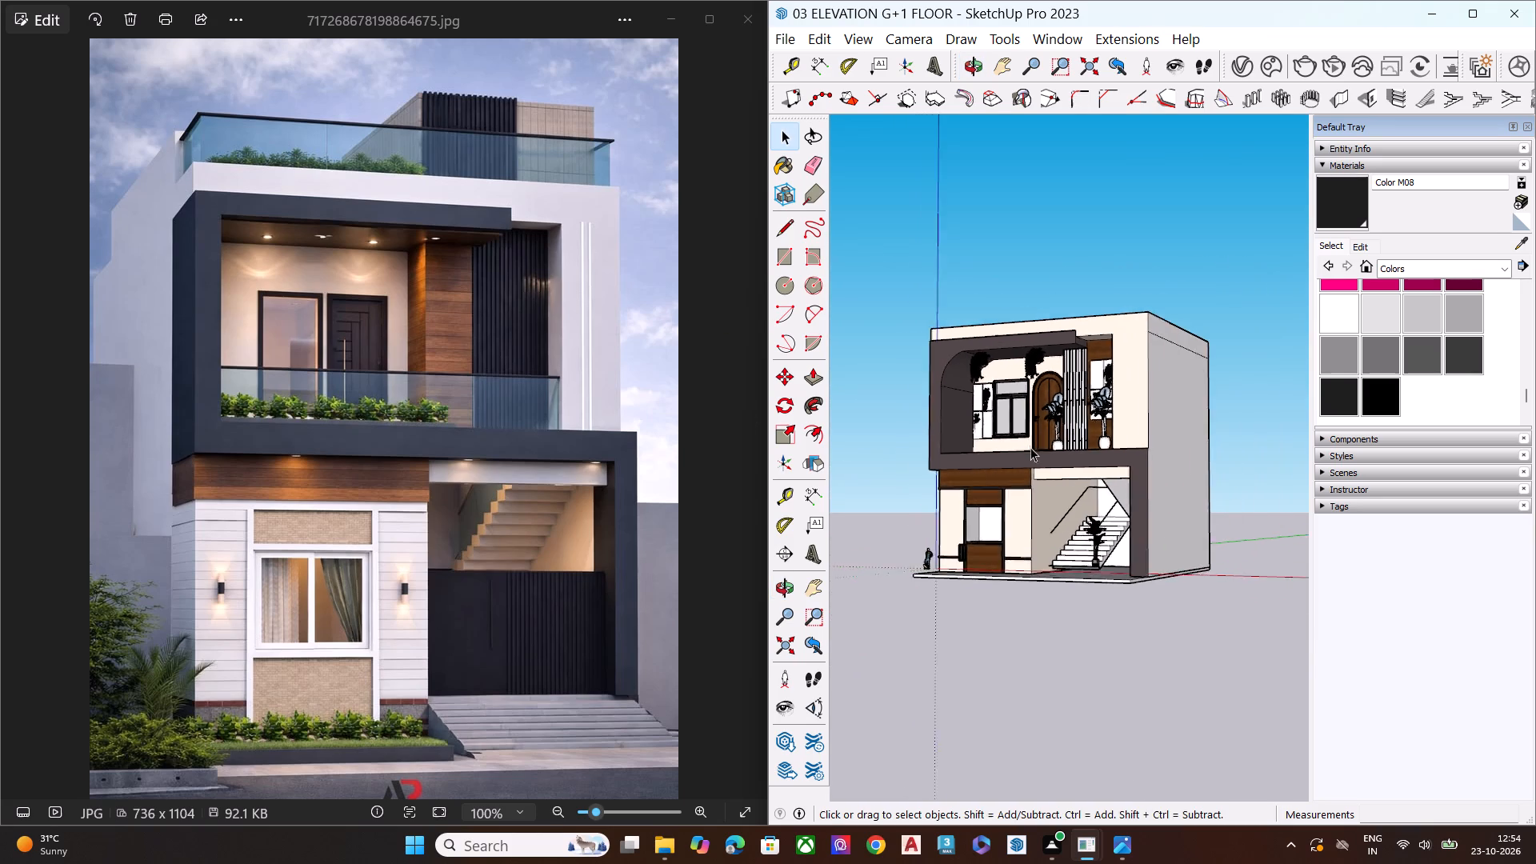
pyautogui.scroll(-1, 1030, 447)
pyautogui.moveTo(1006, 430); pyautogui.dragTo(882, 361, button='middle')
pyautogui.scroll(8, 882, 361)
pyautogui.moveTo(1032, 370); pyautogui.dragTo(953, 336, button='middle')
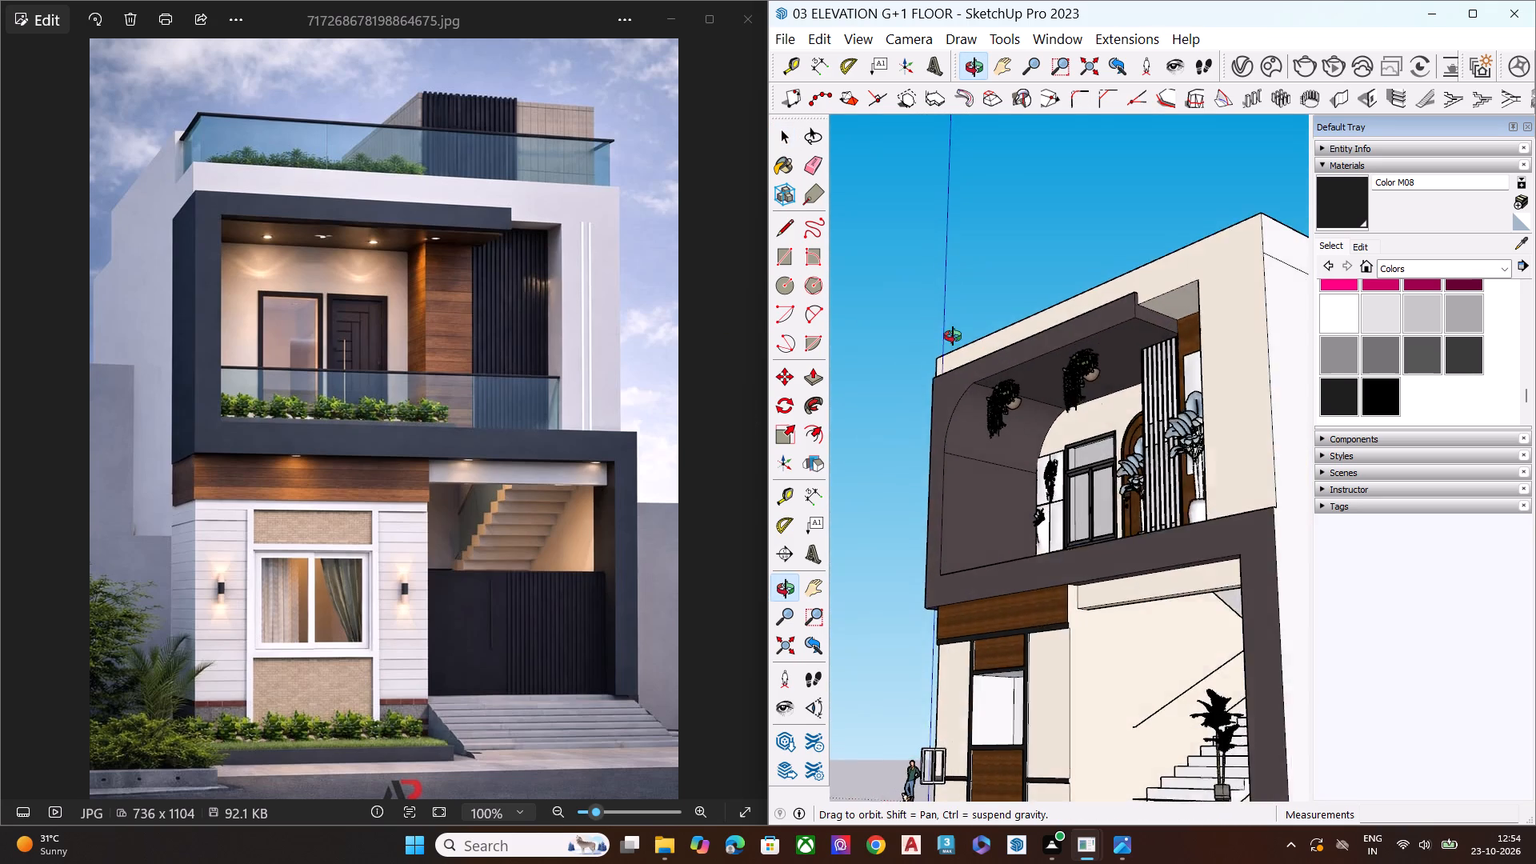
pyautogui.moveTo(953, 336); pyautogui.dragTo(916, 326, button='middle')
pyautogui.scroll(7, 1000, 299)
pyautogui.scroll(5, 1156, 372)
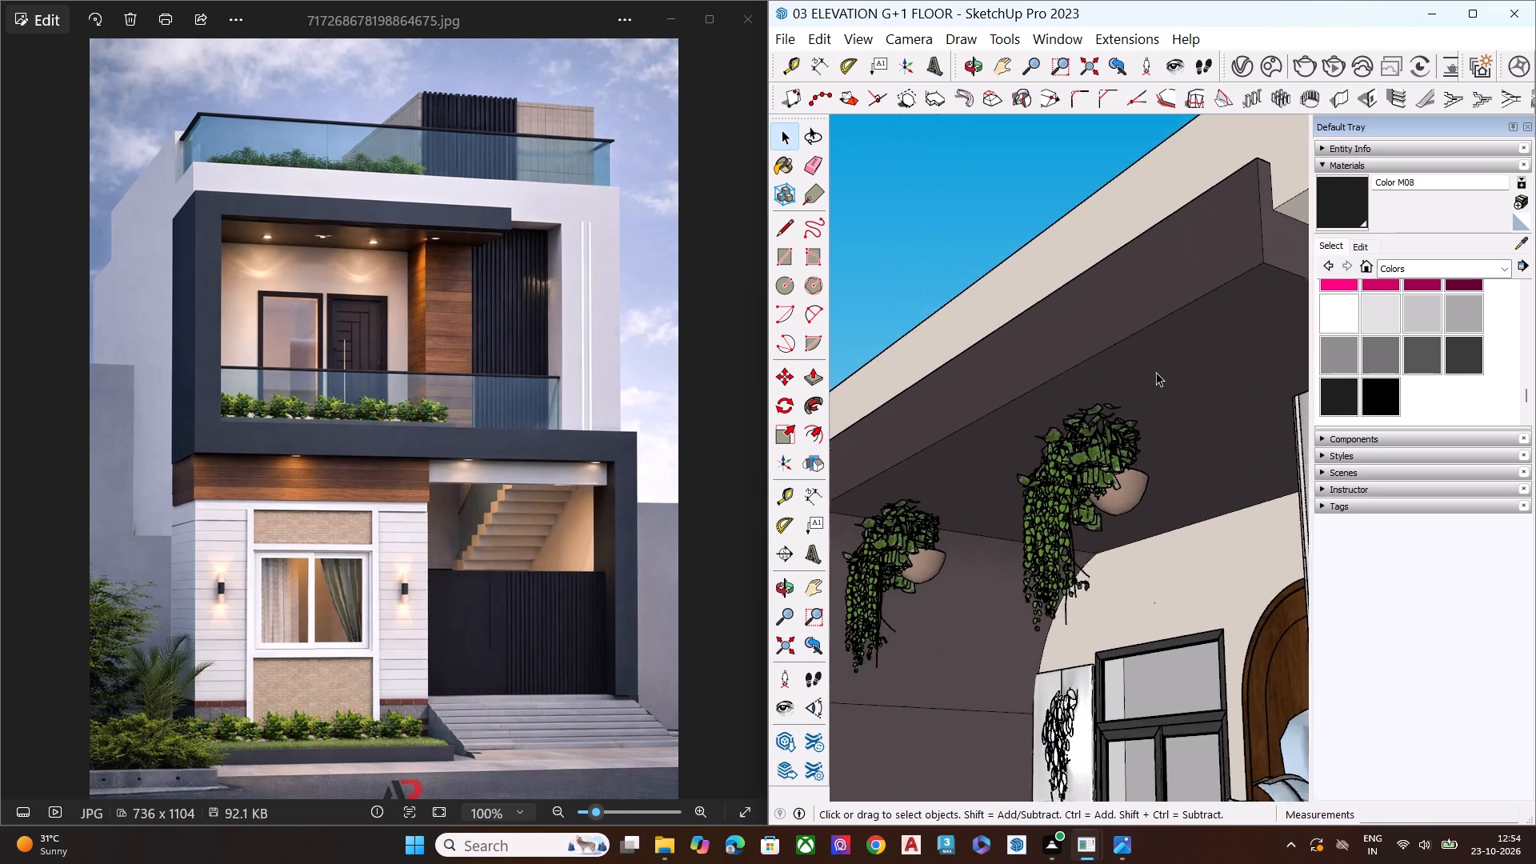
pyautogui.scroll(2, 1156, 372)
pyautogui.scroll(-2, 1155, 375)
pyautogui.moveTo(1049, 378); pyautogui.dragTo(1113, 504, button='middle')
pyautogui.scroll(-5, 1051, 422)
pyautogui.scroll(1, 1072, 428)
pyautogui.scroll(-11, 1072, 429)
pyautogui.scroll(1, 1067, 454)
pyautogui.moveTo(1070, 454); pyautogui.dragTo(1355, 451, button='middle')
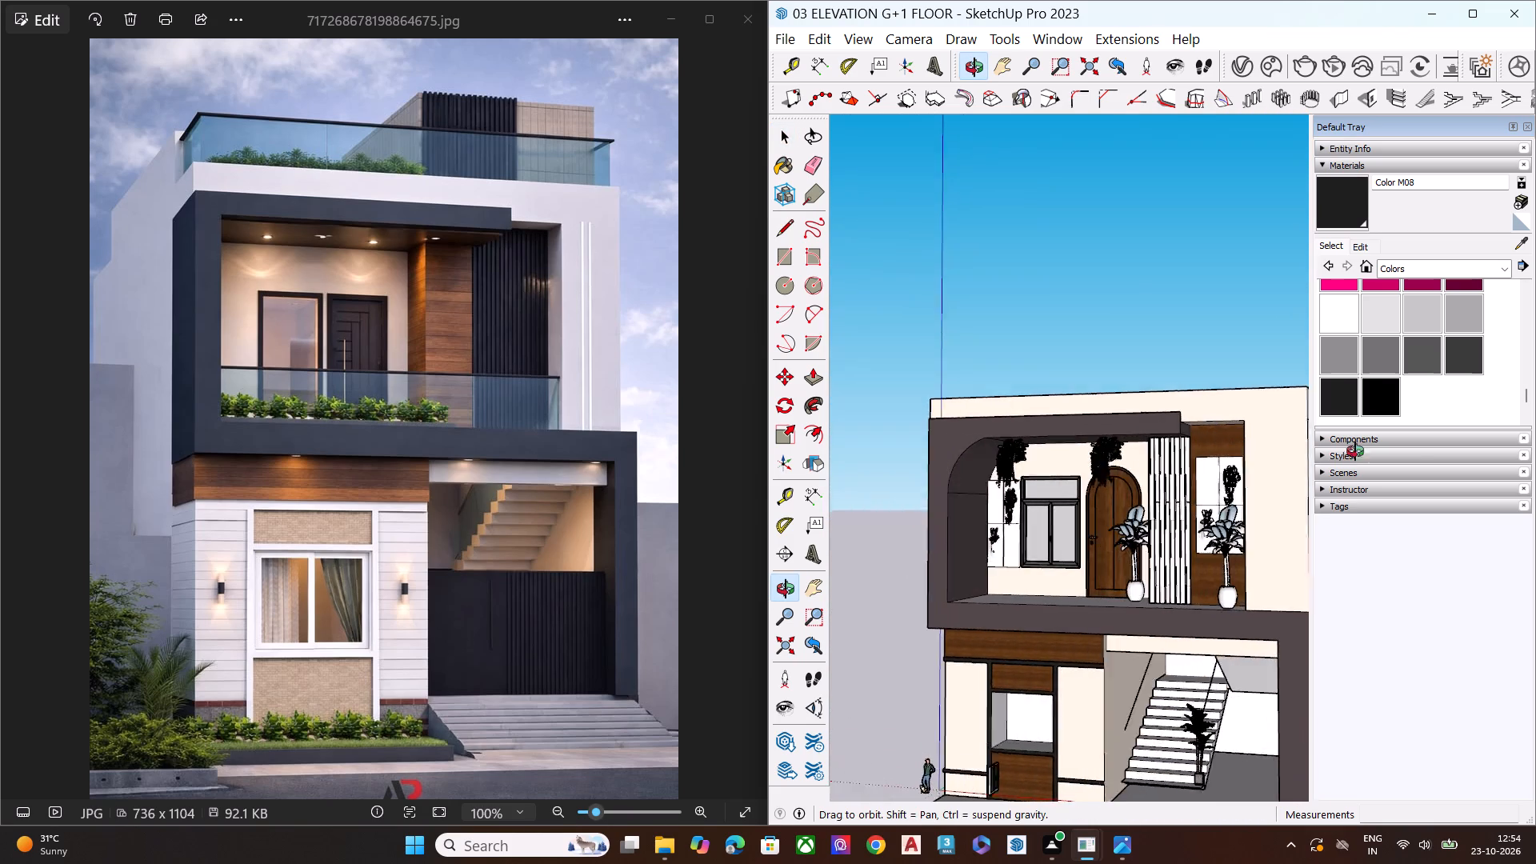
pyautogui.moveTo(1355, 451); pyautogui.dragTo(1414, 462, button='middle')
pyautogui.moveTo(1180, 498); pyautogui.dragTo(1366, 453, button='middle')
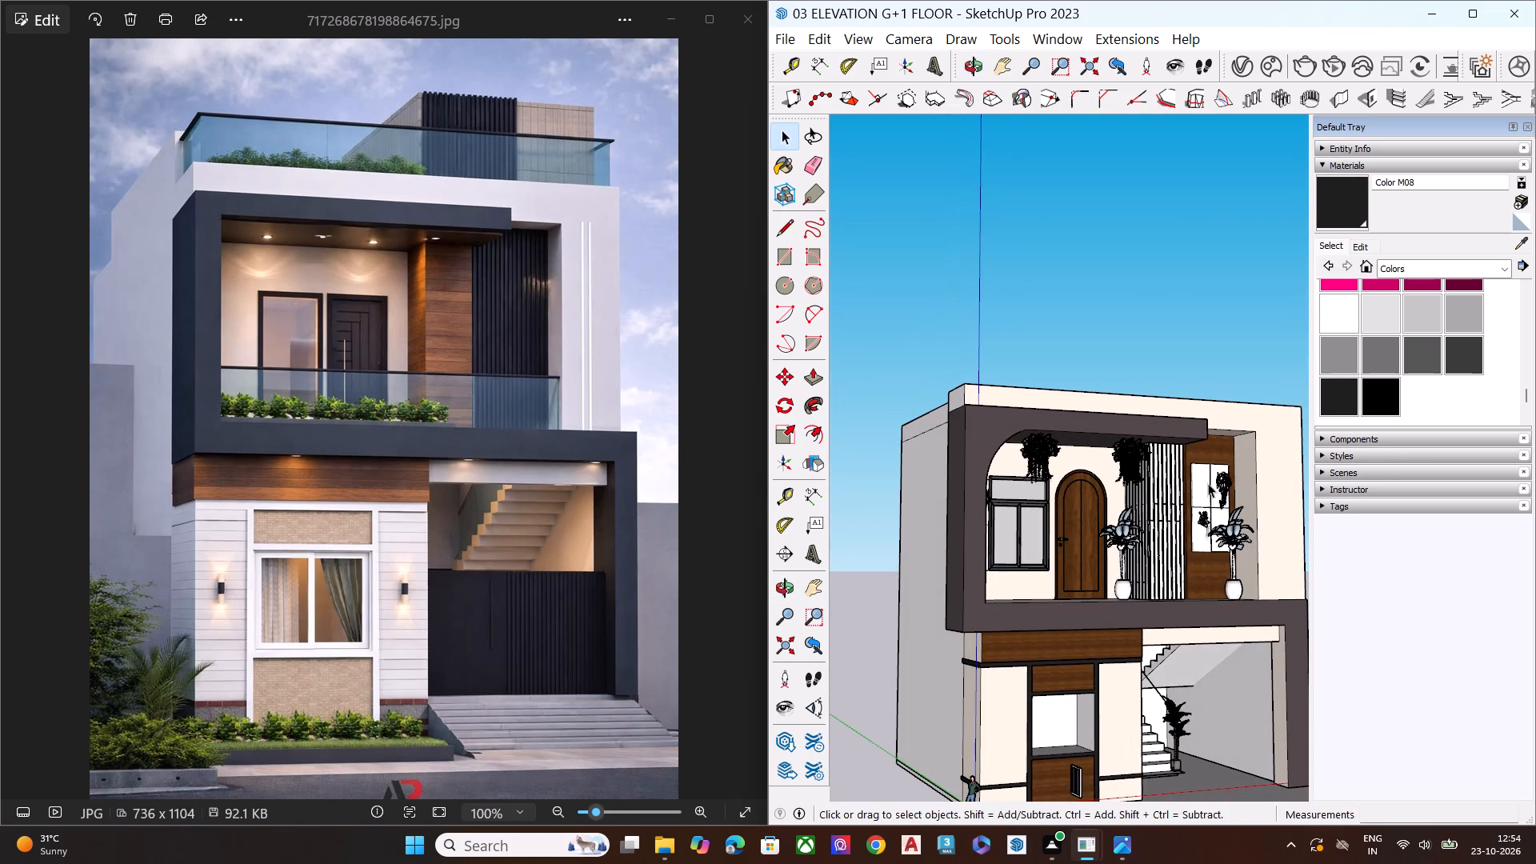
pyautogui.scroll(-8, 936, 370)
pyautogui.scroll(2, 1039, 528)
pyautogui.scroll(-1, 1043, 538)
pyautogui.scroll(6, 1043, 538)
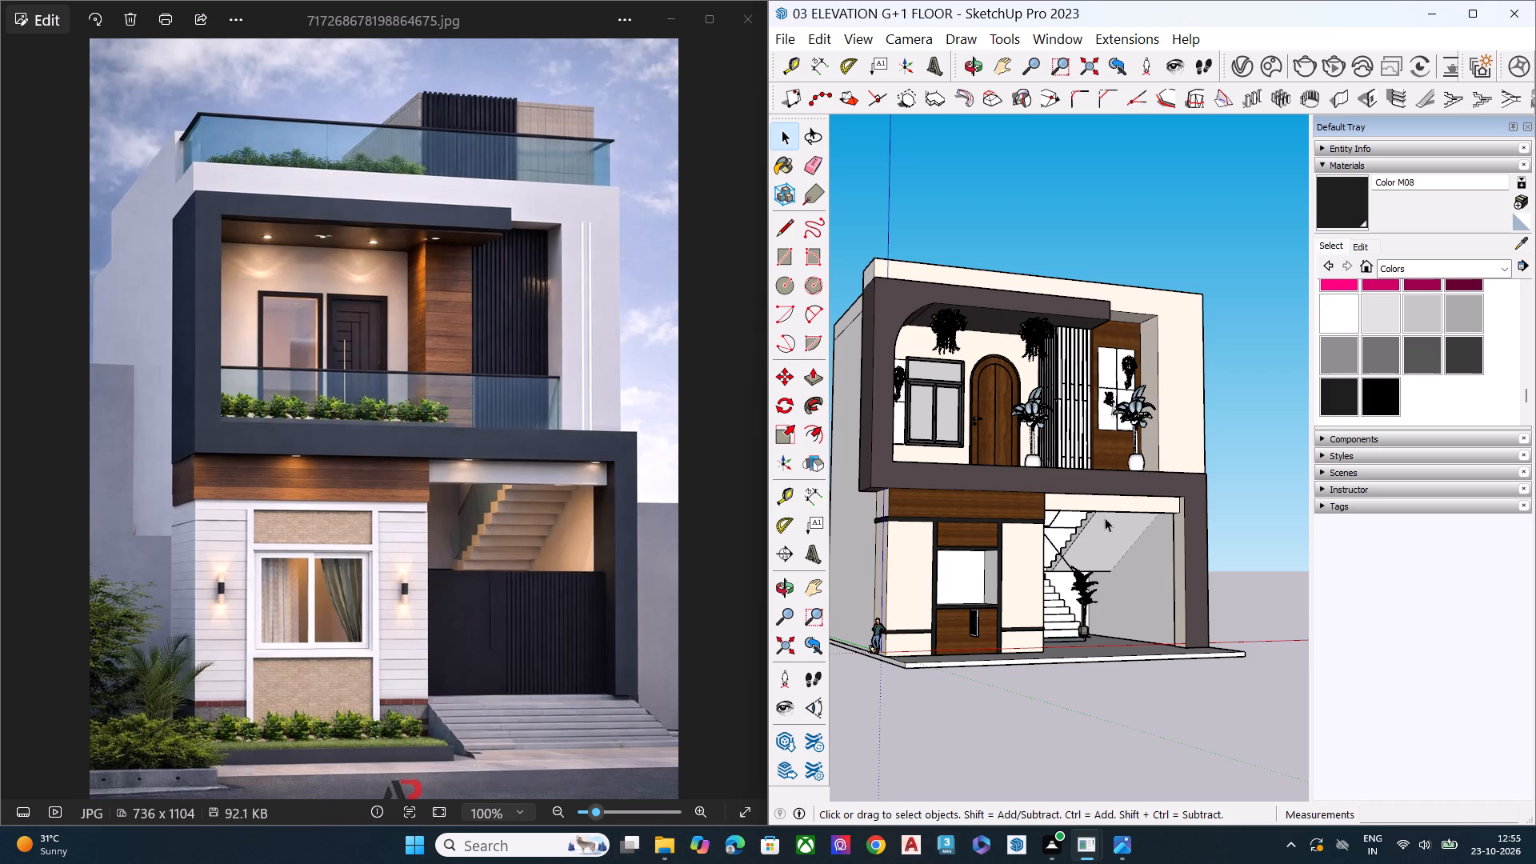
pyautogui.scroll(-4, 1040, 564)
pyautogui.moveTo(1058, 618); pyautogui.dragTo(1014, 724, button='middle')
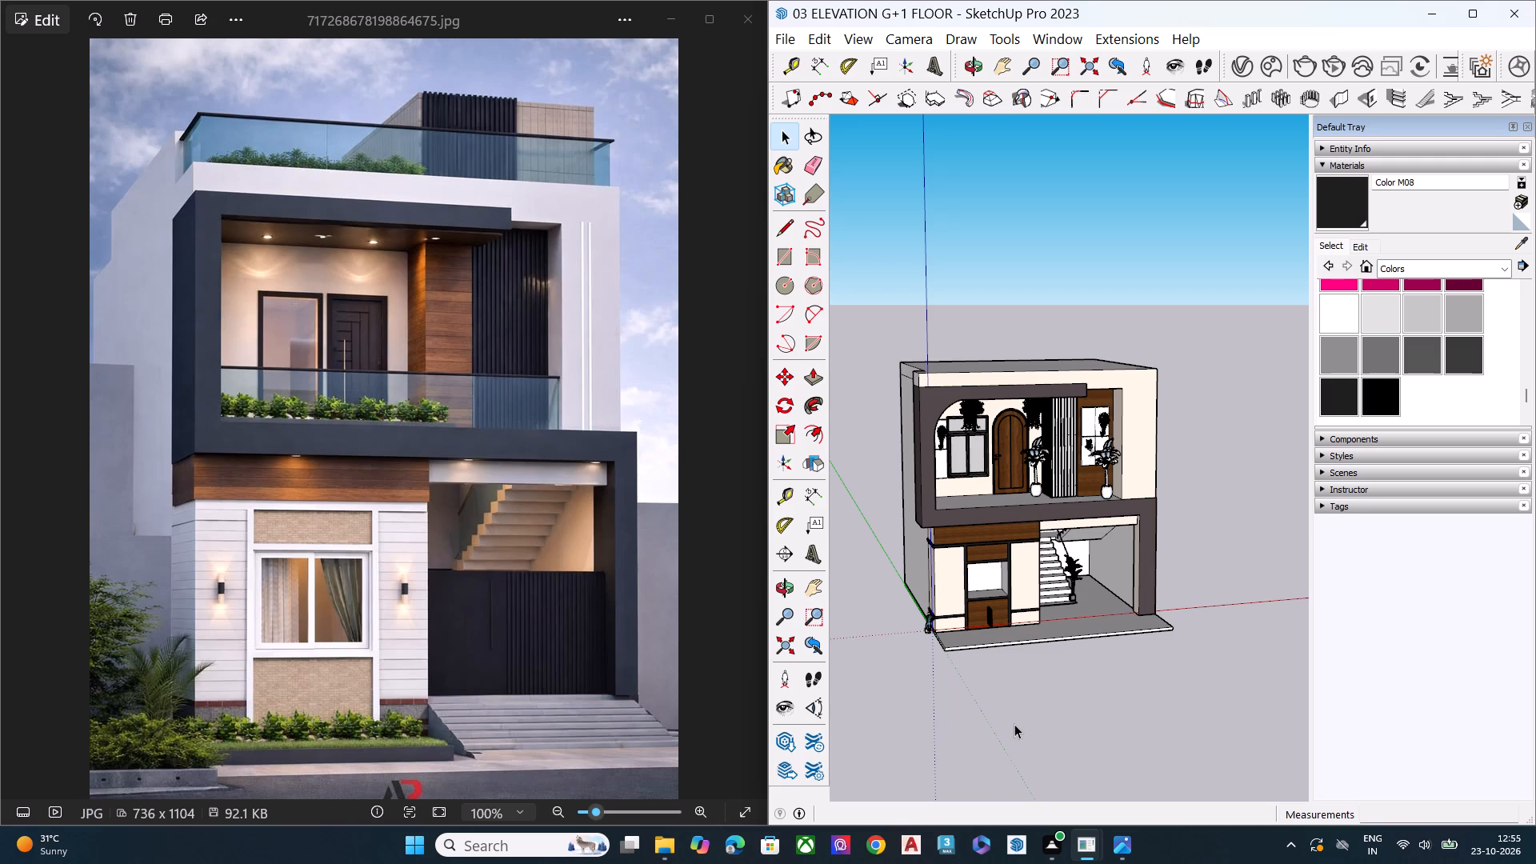
pyautogui.scroll(-5, 1137, 412)
pyautogui.scroll(1, 1030, 588)
pyautogui.moveTo(1018, 578); pyautogui.dragTo(1031, 401, button='middle')
pyautogui.scroll(2, 1044, 473)
pyautogui.moveTo(1056, 542); pyautogui.dragTo(1062, 671, button='middle')
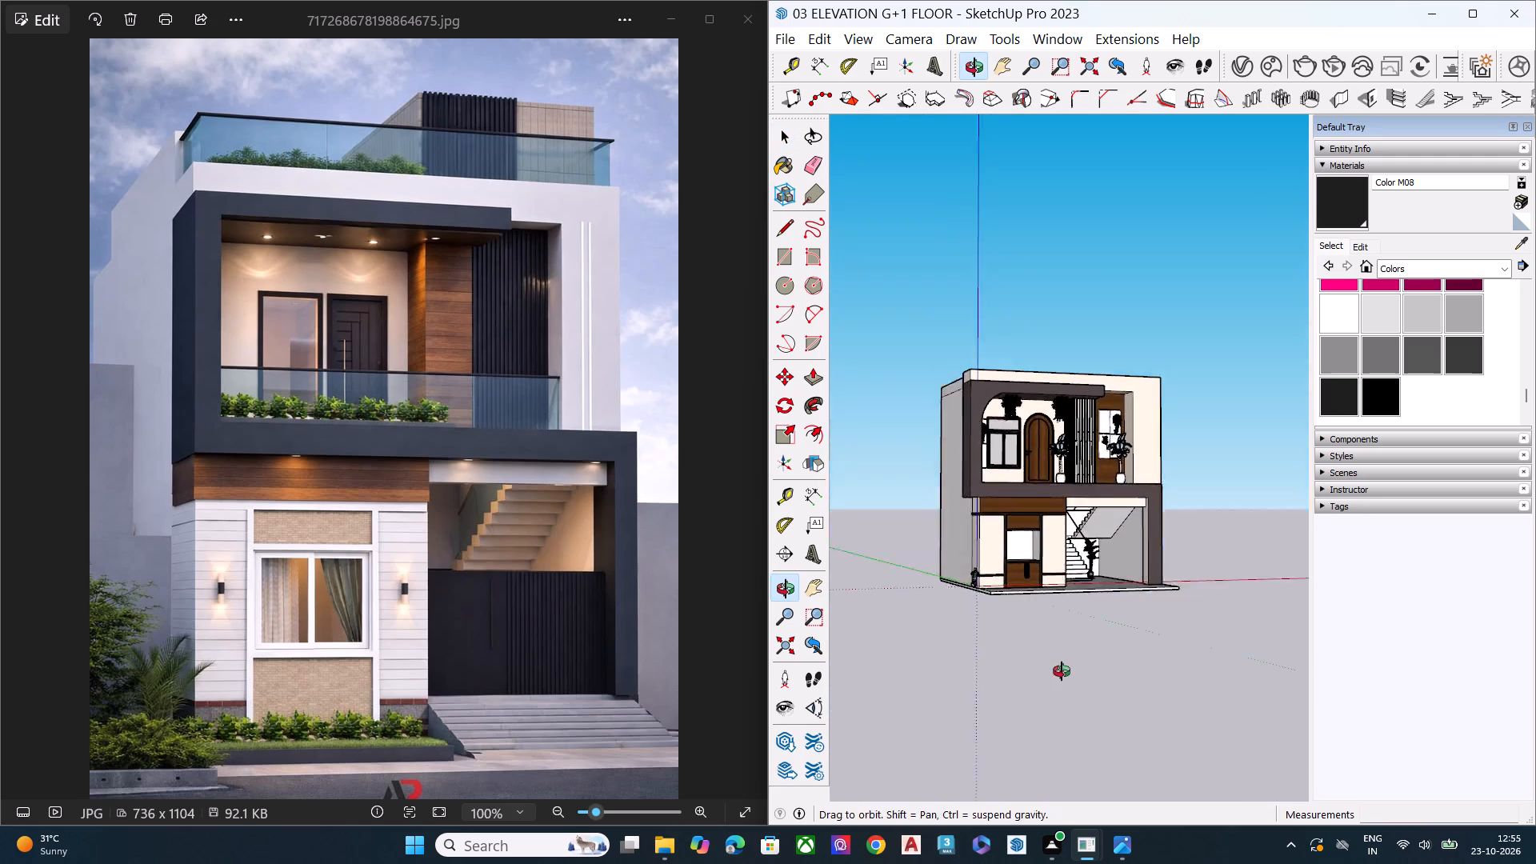
pyautogui.moveTo(1062, 671); pyautogui.dragTo(1062, 673, button='middle')
# Rotate the small two-pane window in front of the ground-floor opening 90 degrees about its bottom corner, parallel to the facade.
pyautogui.scroll(4, 1062, 673)
pyautogui.scroll(-1, 1060, 672)
pyautogui.scroll(5, 1056, 667)
pyautogui.scroll(-1, 1024, 614)
pyautogui.scroll(14, 1024, 614)
pyautogui.scroll(3, 1026, 549)
pyautogui.scroll(-1, 1026, 549)
pyautogui.scroll(4, 1026, 549)
pyautogui.click(1026, 549)
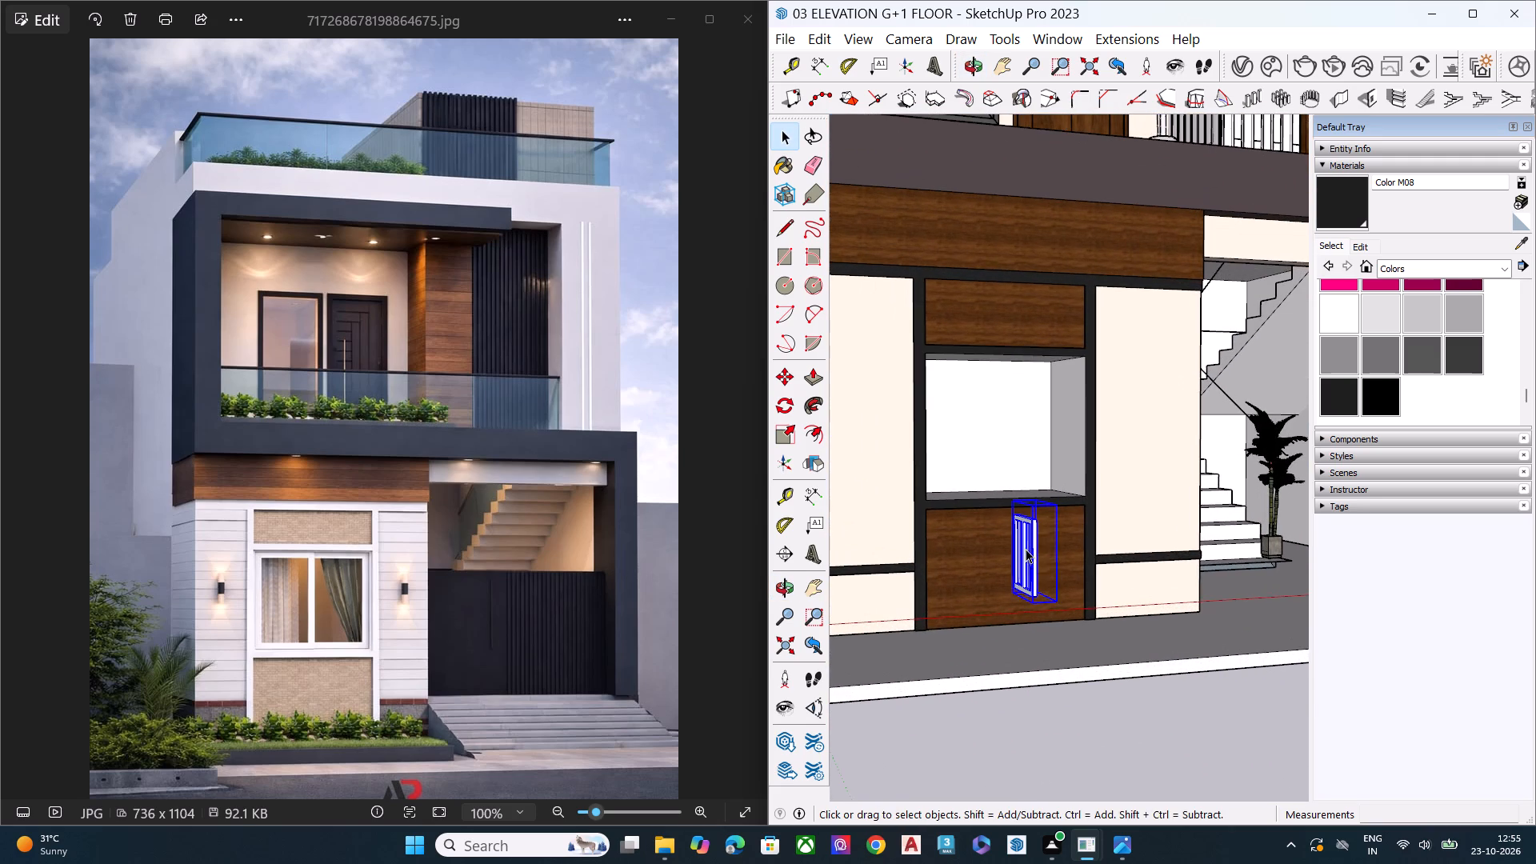
pyautogui.moveTo(1030, 556); pyautogui.dragTo(979, 758, button='middle')
pyautogui.press('q')
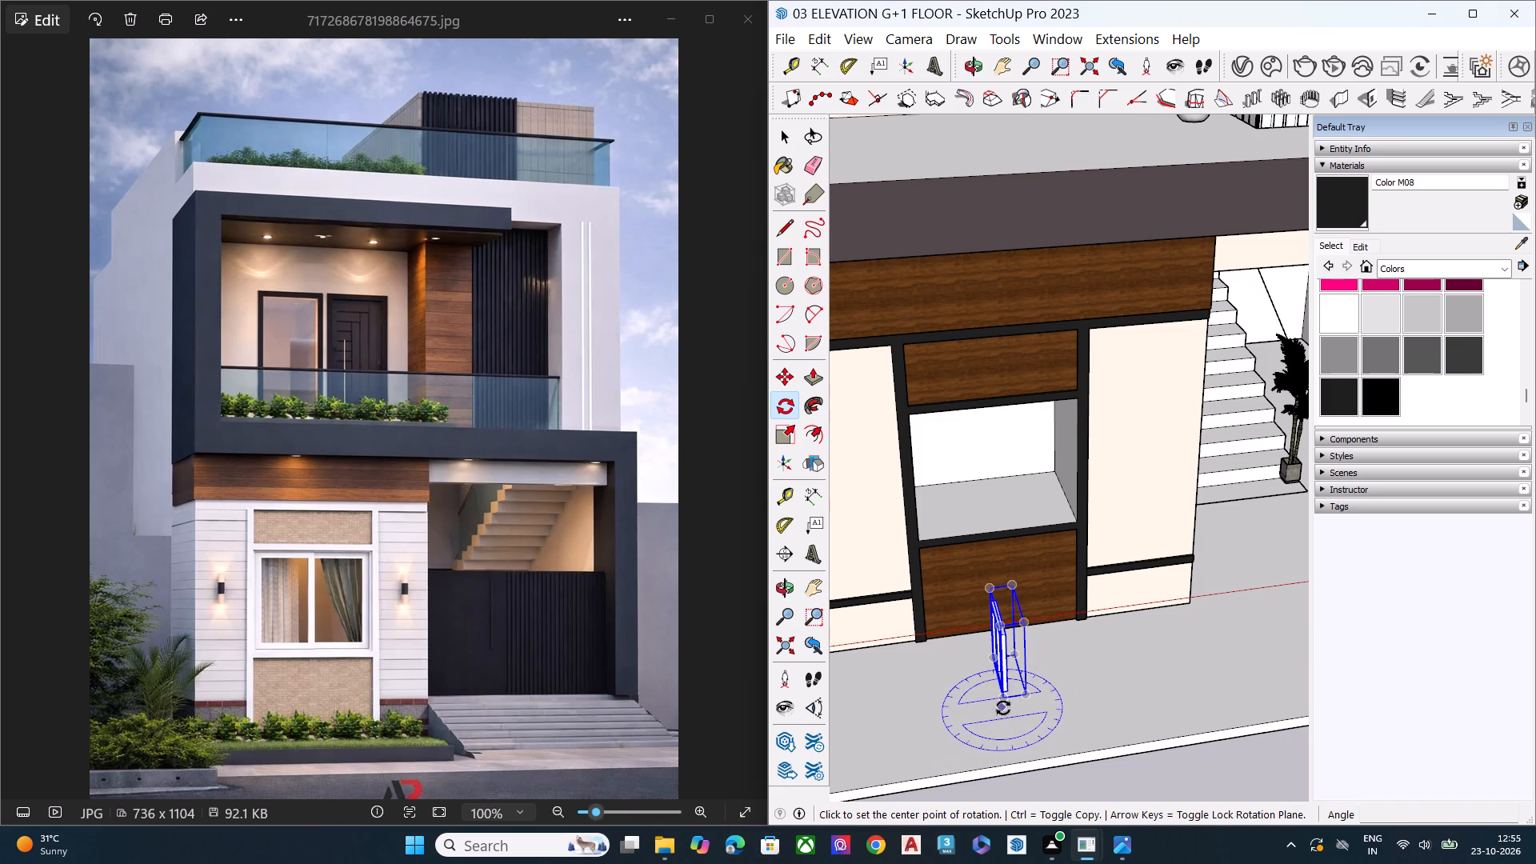
pyautogui.click(1003, 702)
pyautogui.click(943, 706)
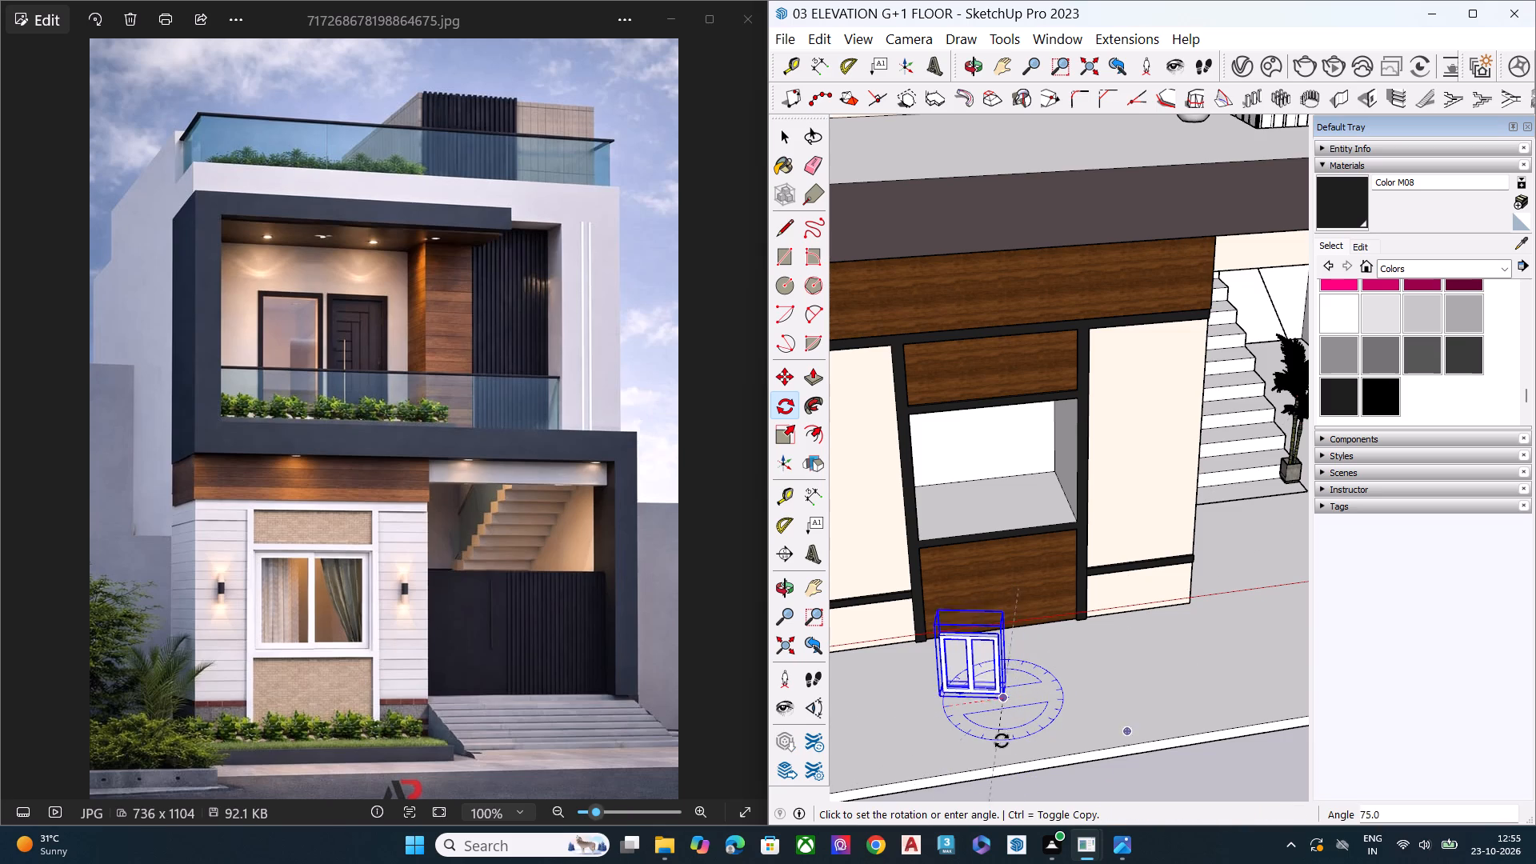
pyautogui.click(1014, 743)
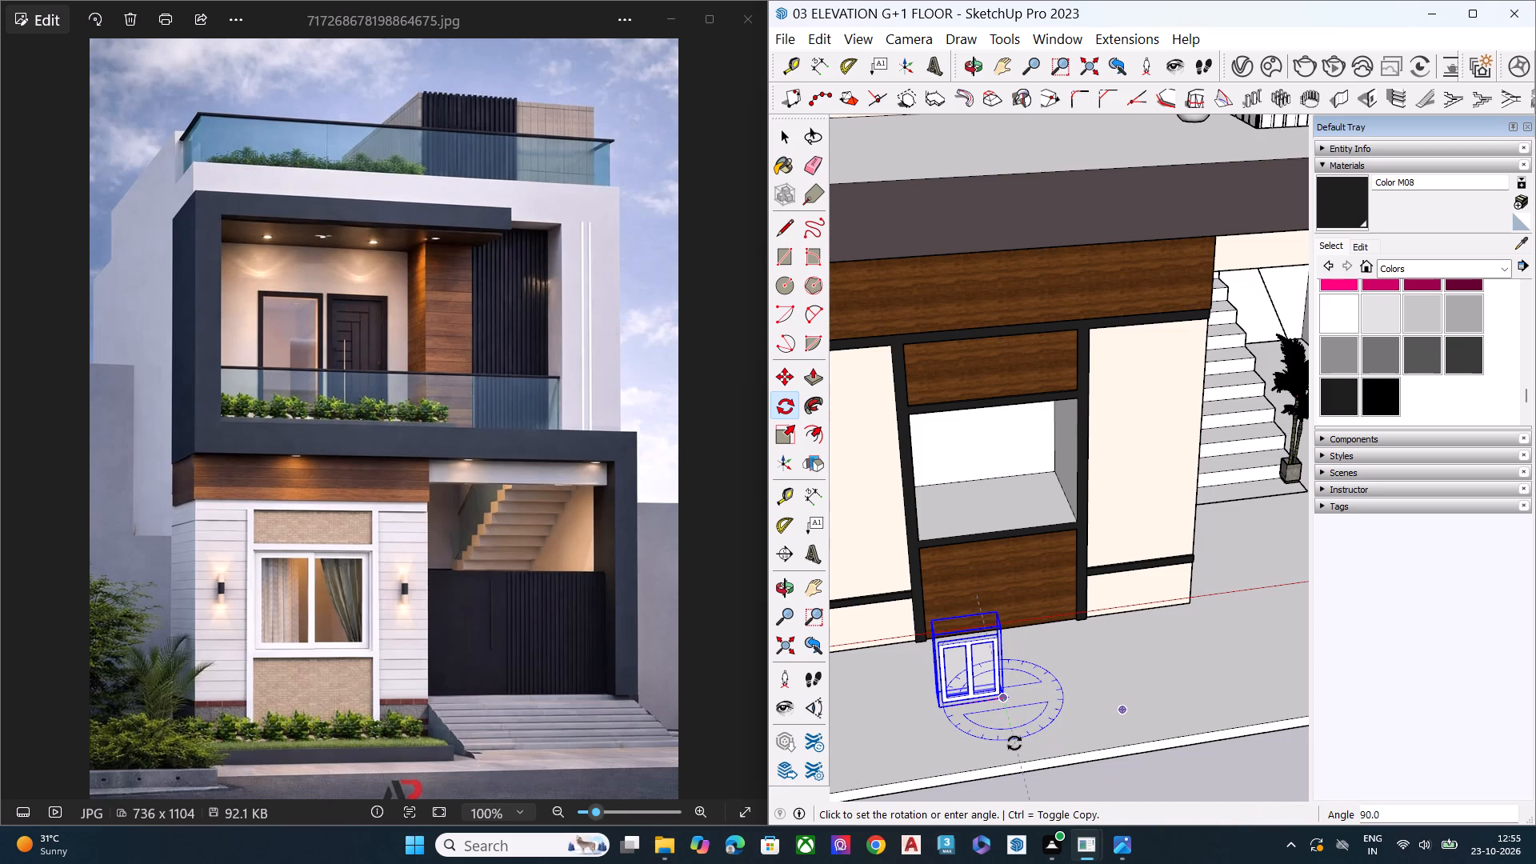
pyautogui.press('space')
# Move the small two-pane window by its bottom corner into the matching lower corner of the ground-floor opening.
pyautogui.scroll(2, 986, 677)
pyautogui.scroll(-1, 986, 677)
pyautogui.scroll(6, 986, 677)
pyautogui.moveTo(1003, 704); pyautogui.dragTo(946, 693, button='middle')
pyautogui.scroll(1, 1003, 704)
pyautogui.press('m')
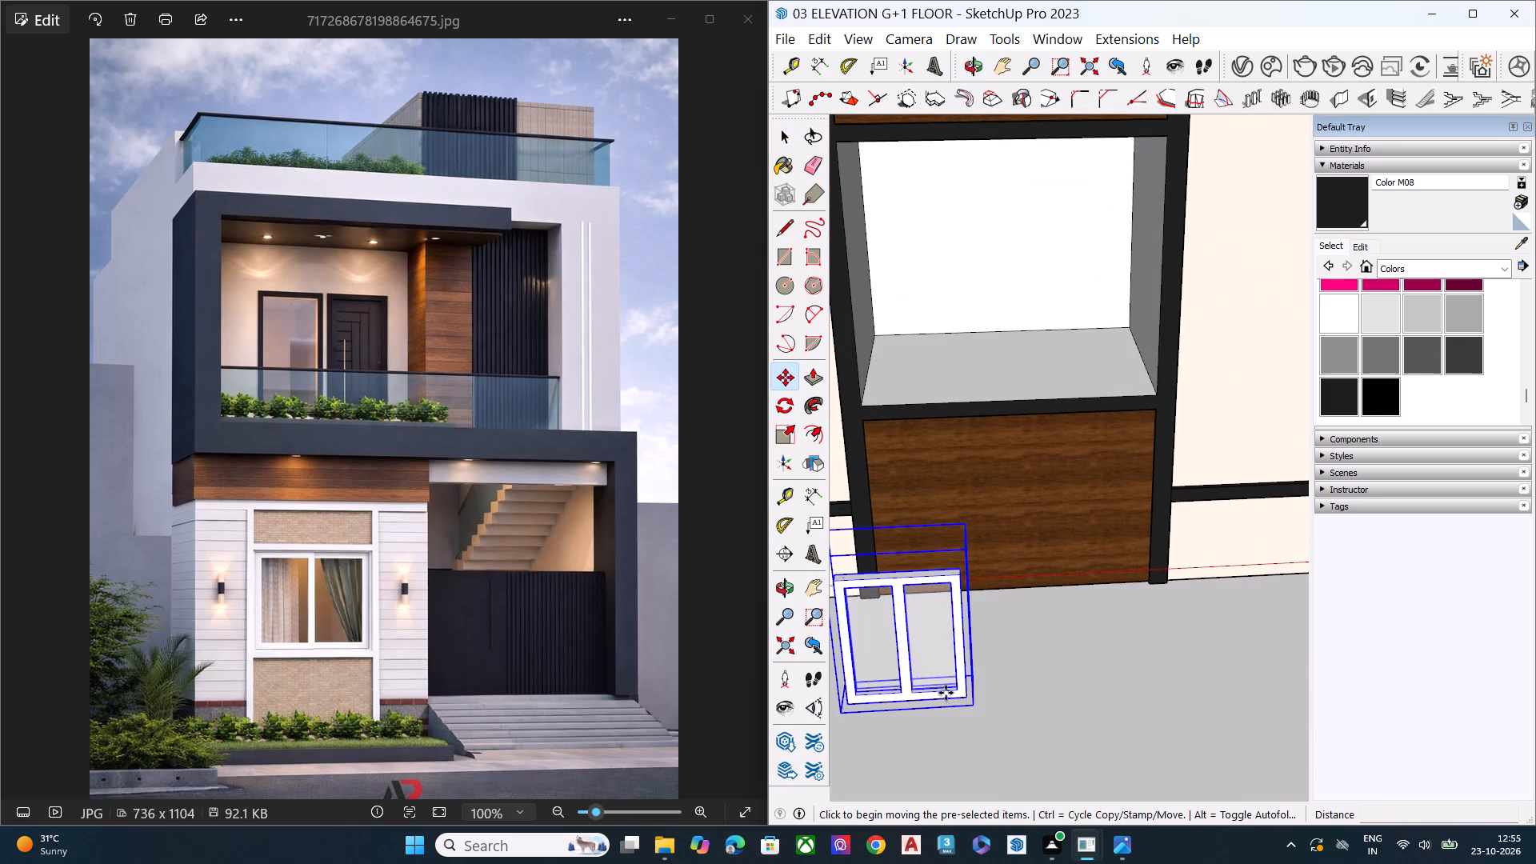
pyautogui.scroll(6, 963, 705)
pyautogui.click(968, 686)
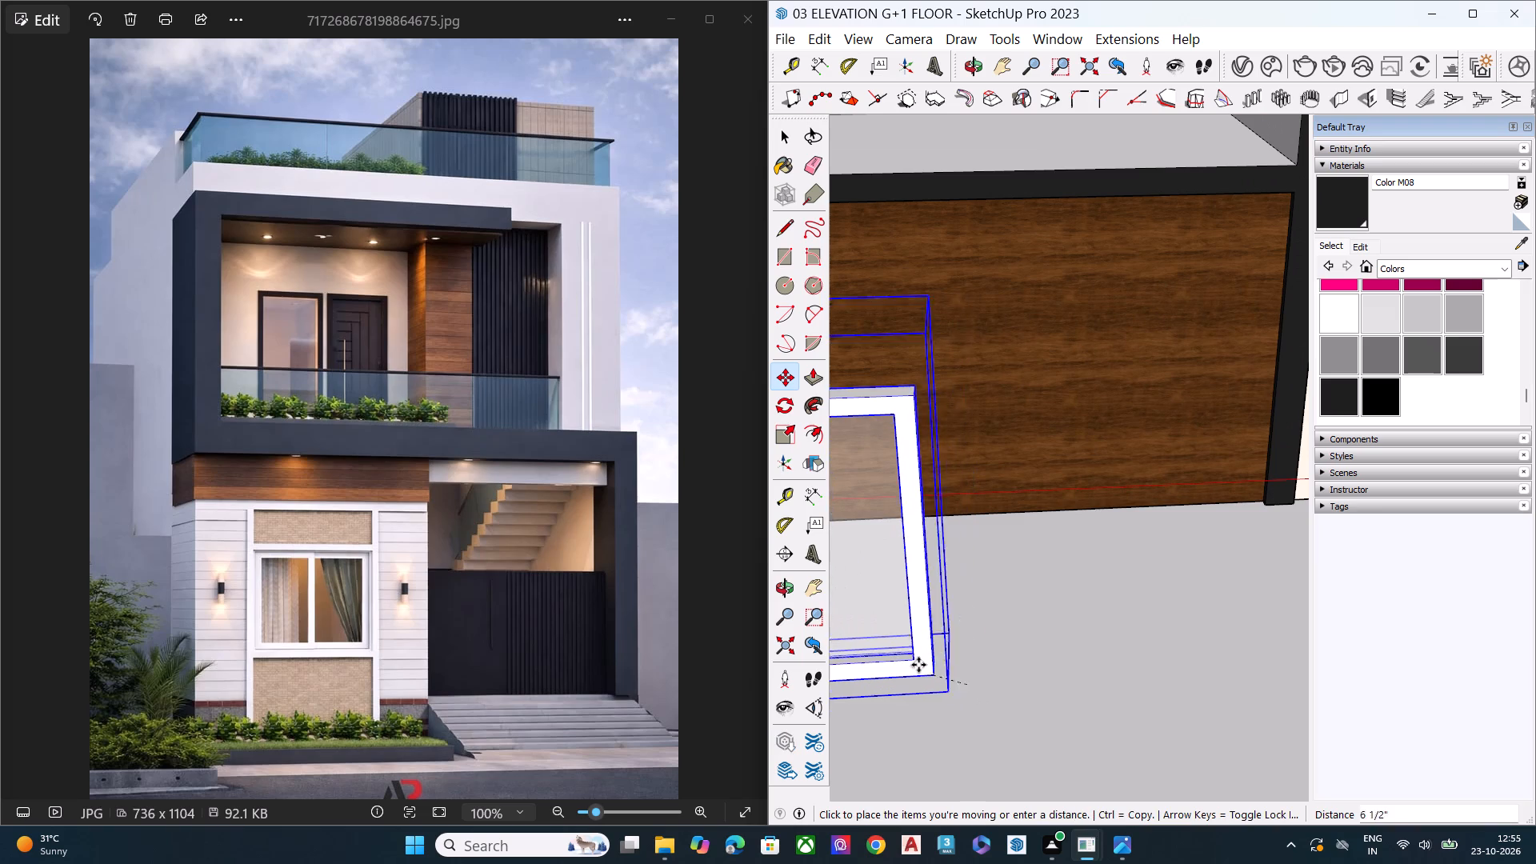
pyautogui.scroll(-7, 968, 621)
pyautogui.scroll(-1, 1024, 706)
pyautogui.scroll(1, 1024, 706)
pyautogui.scroll(-7, 1023, 711)
pyautogui.scroll(5, 1086, 562)
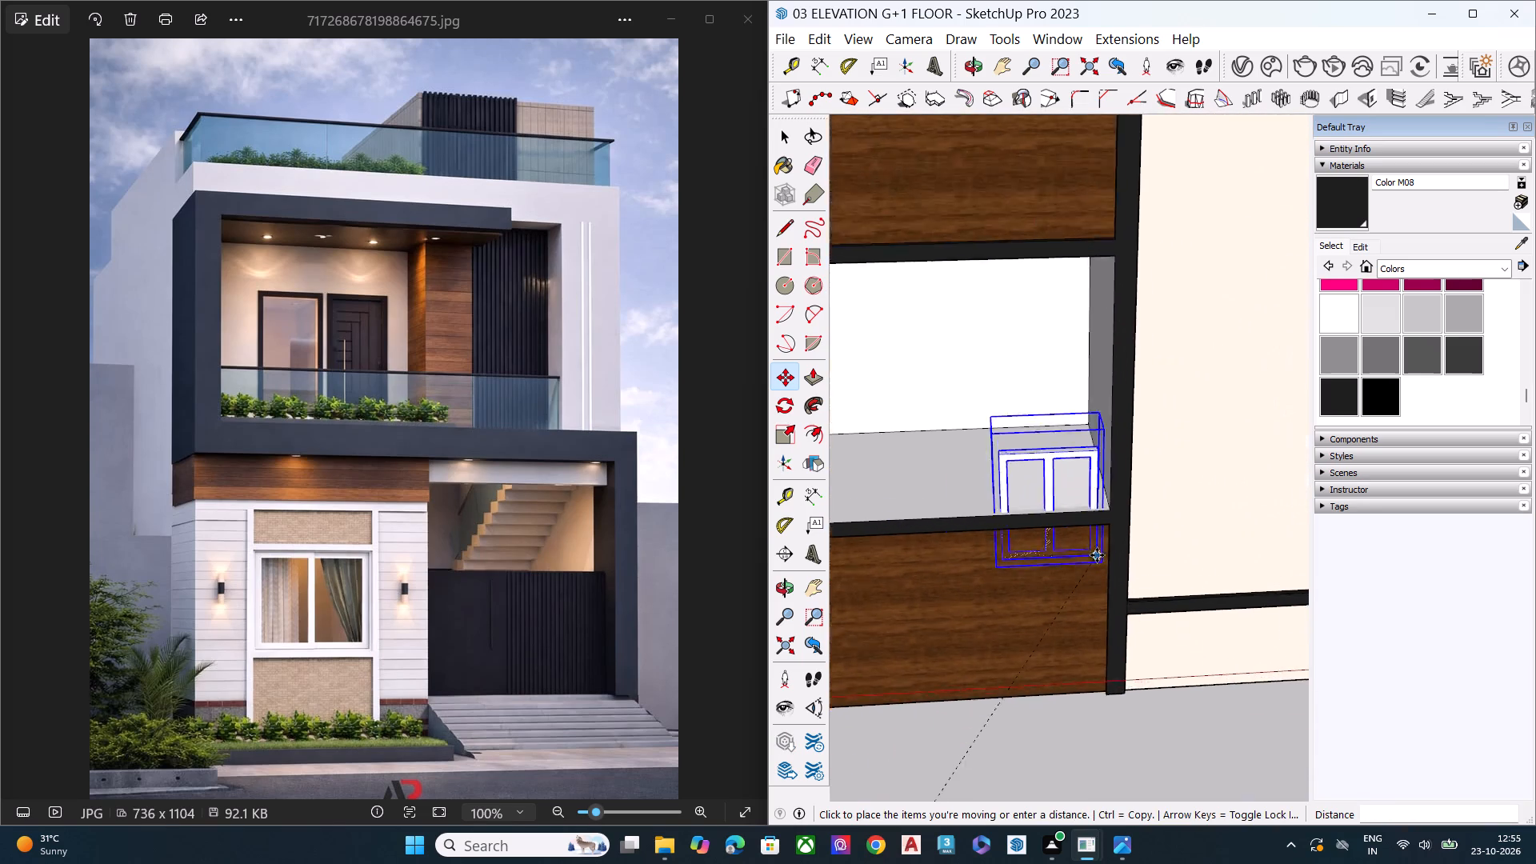
pyautogui.scroll(7, 1097, 555)
pyautogui.scroll(3, 1089, 491)
pyautogui.scroll(-2, 1089, 490)
pyautogui.scroll(1, 1089, 490)
pyautogui.scroll(-2, 1089, 490)
pyautogui.scroll(4, 1089, 490)
pyautogui.scroll(6, 1142, 442)
pyautogui.scroll(-1, 1143, 444)
pyautogui.scroll(5, 1143, 446)
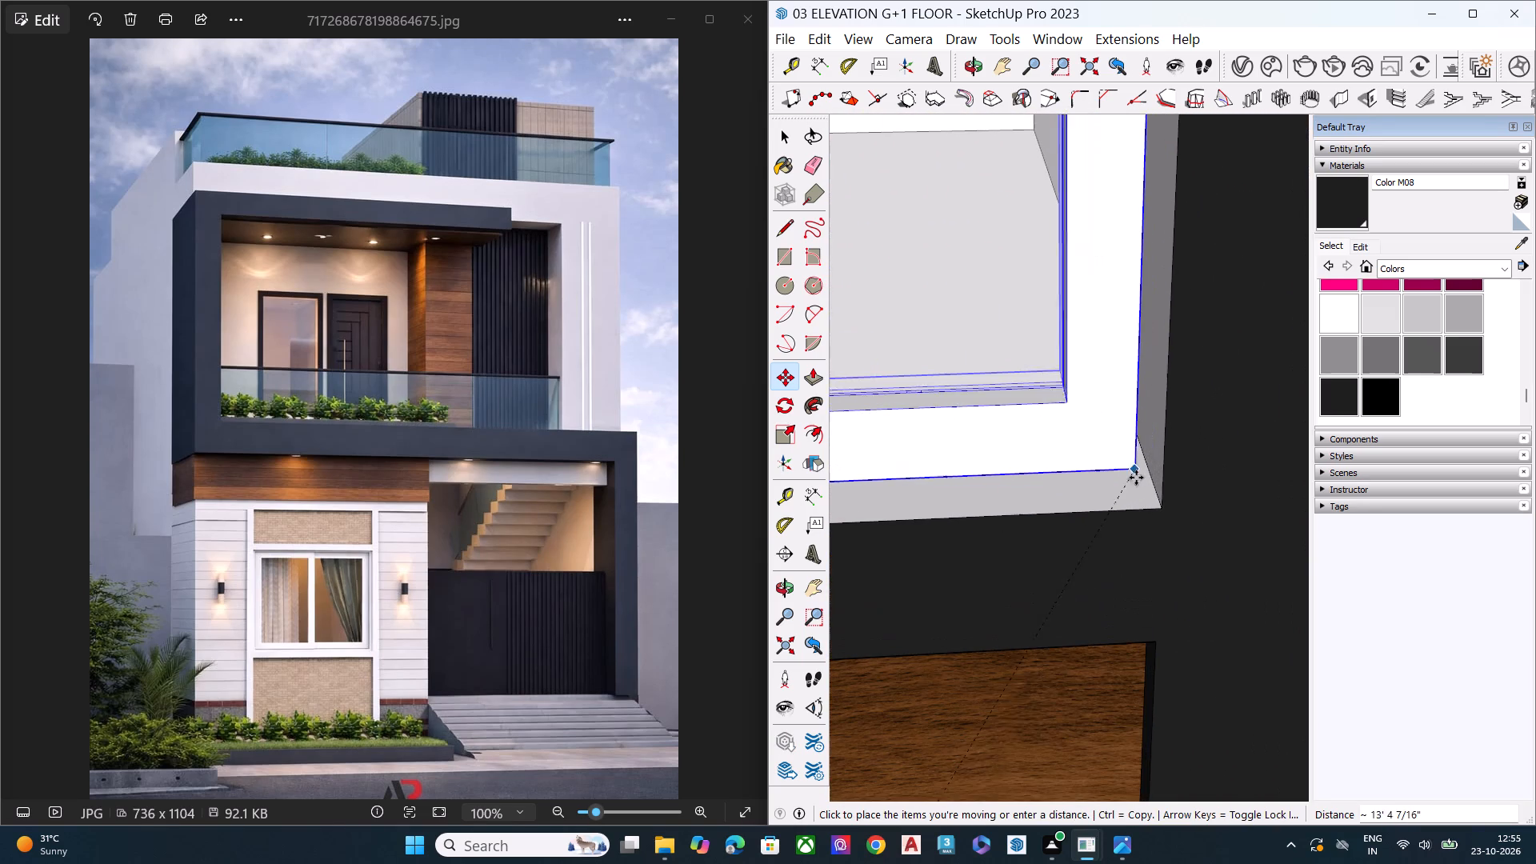
pyautogui.click(1159, 506)
# Scale the window's width by about 3.01 so it spans the ground-floor opening.
pyautogui.scroll(-5, 1178, 496)
pyautogui.scroll(1, 1184, 502)
pyautogui.scroll(-2, 1184, 502)
pyautogui.scroll(1, 1186, 506)
pyautogui.scroll(-2, 1186, 516)
pyautogui.scroll(-12, 1126, 558)
pyautogui.press('s')
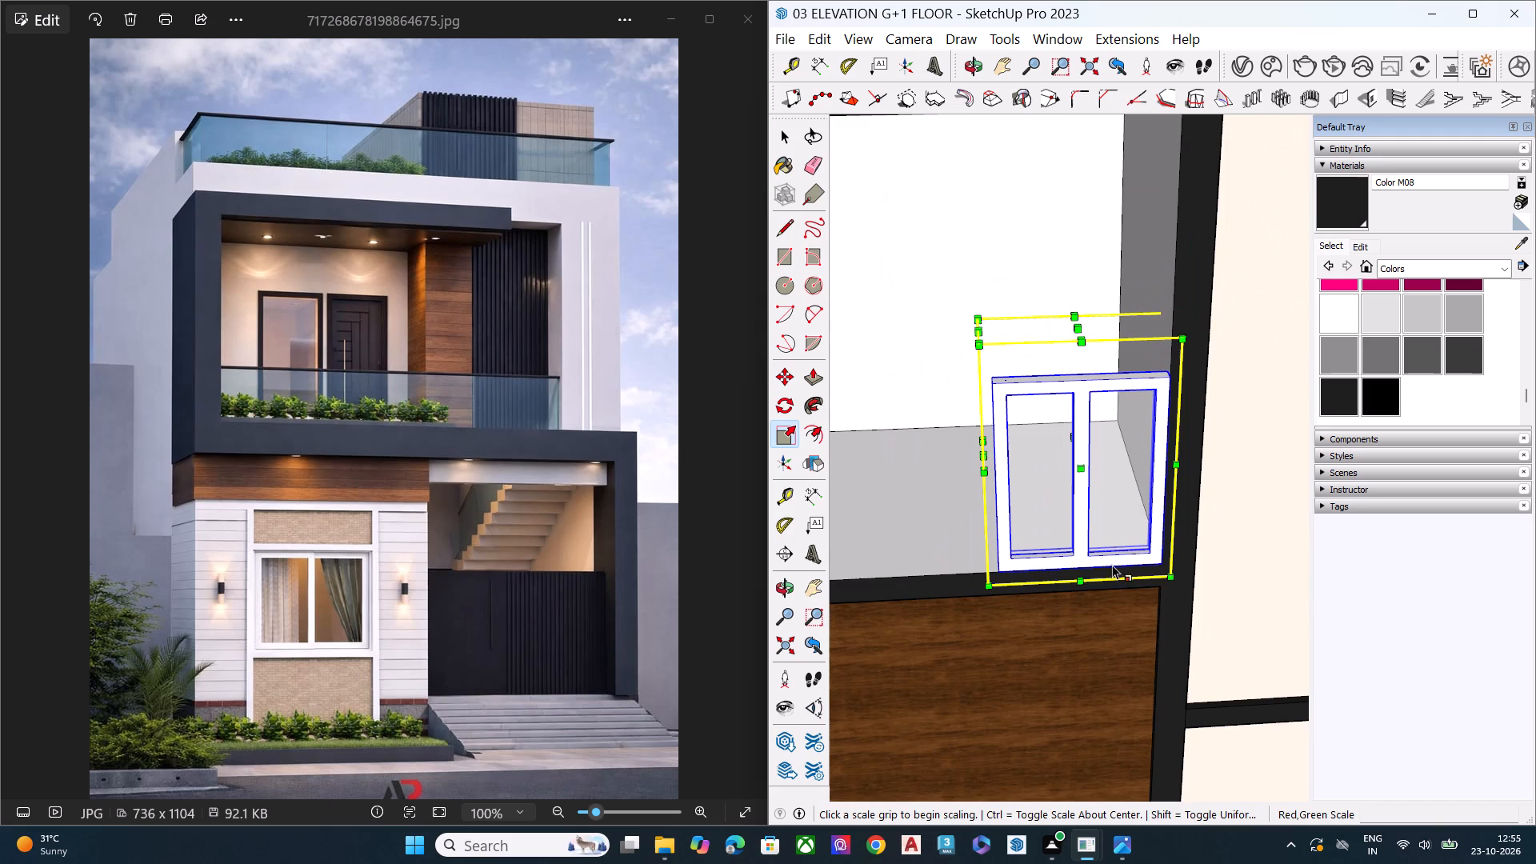
pyautogui.scroll(-14, 1182, 488)
pyautogui.moveTo(1105, 535); pyautogui.dragTo(1173, 470, button='middle')
pyautogui.scroll(2, 1174, 459)
pyautogui.scroll(-1, 1174, 462)
pyautogui.scroll(3, 1174, 466)
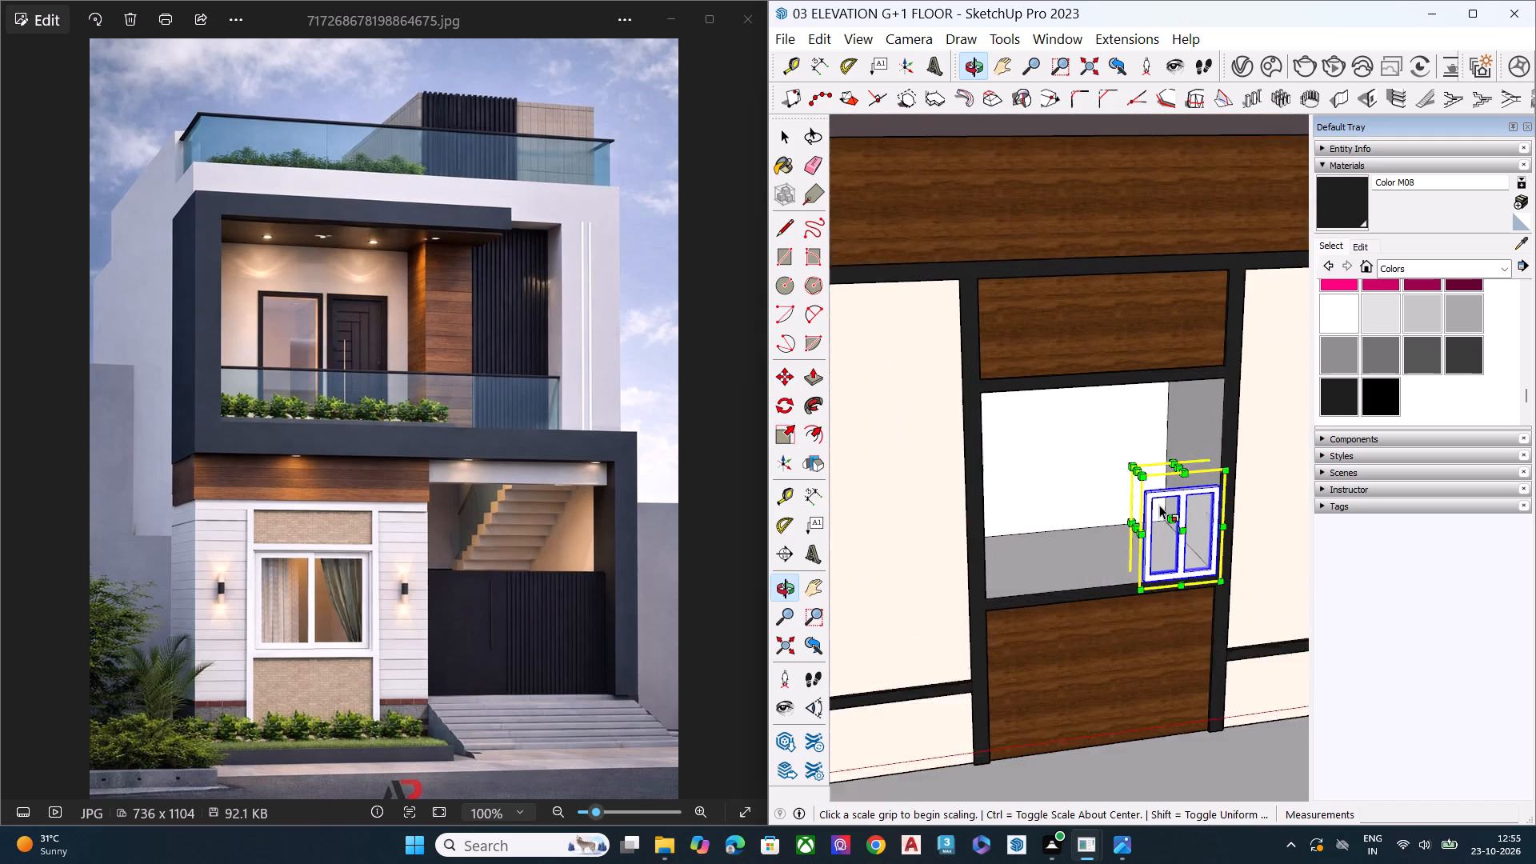
pyautogui.scroll(3, 1159, 505)
pyautogui.click(1127, 527)
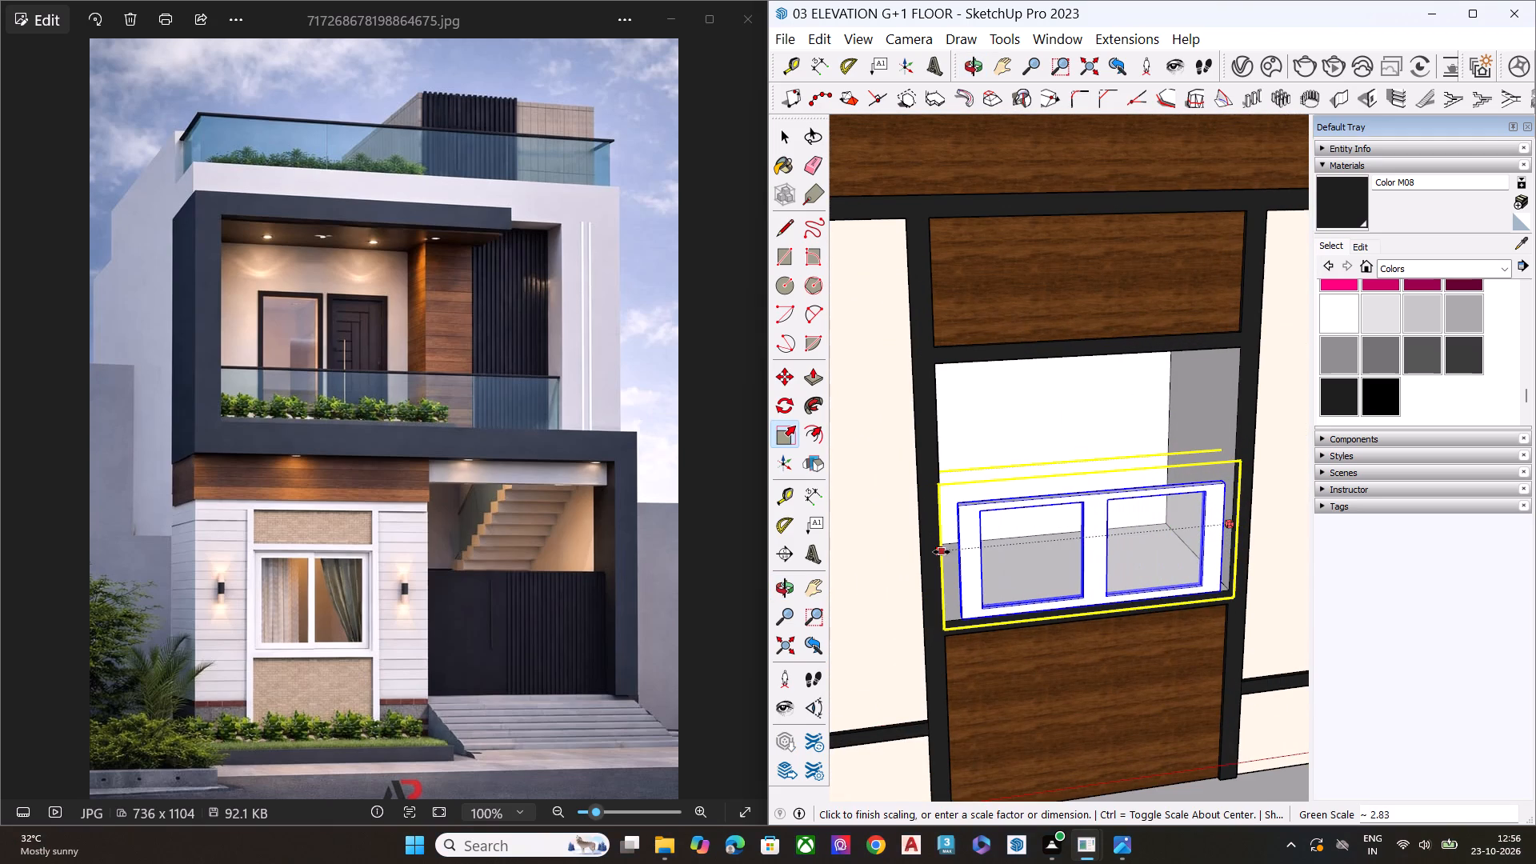
pyautogui.click(928, 554)
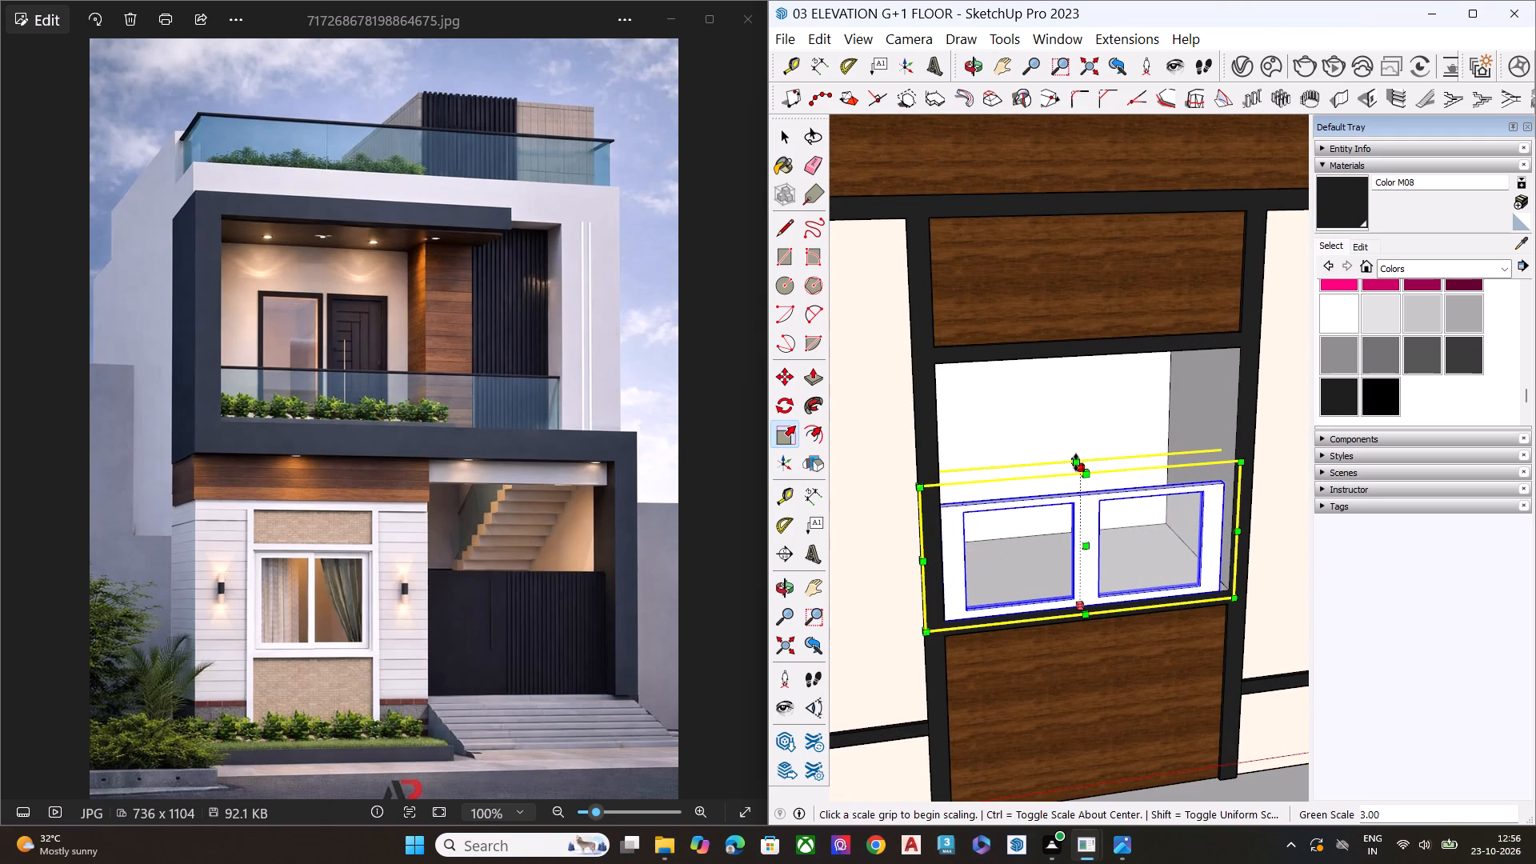
pyautogui.click(1079, 466)
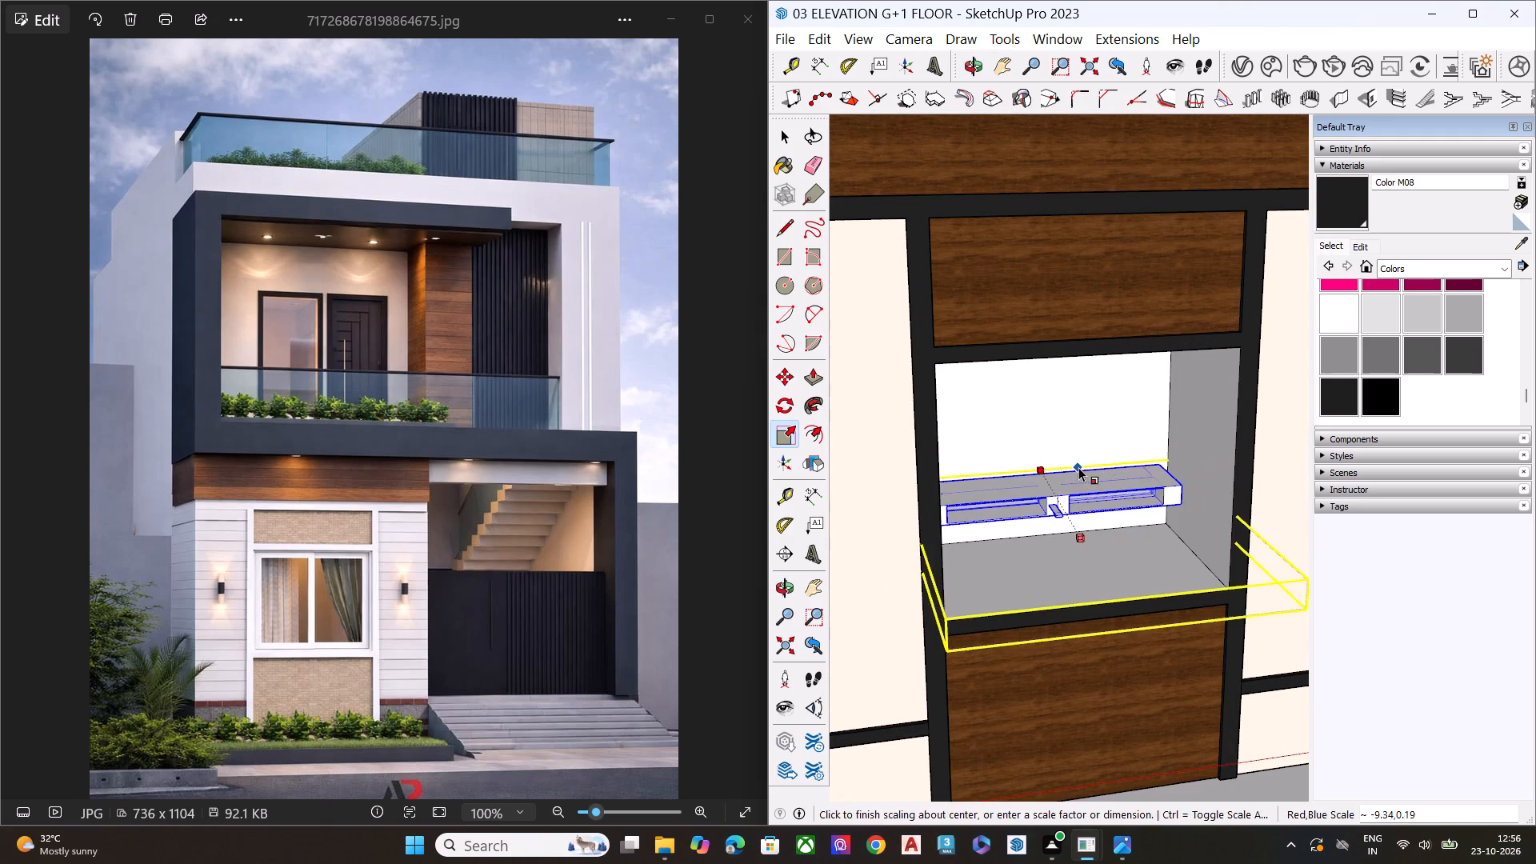
pyautogui.hotkey('ctrl', 'z')
pyautogui.click(1131, 529)
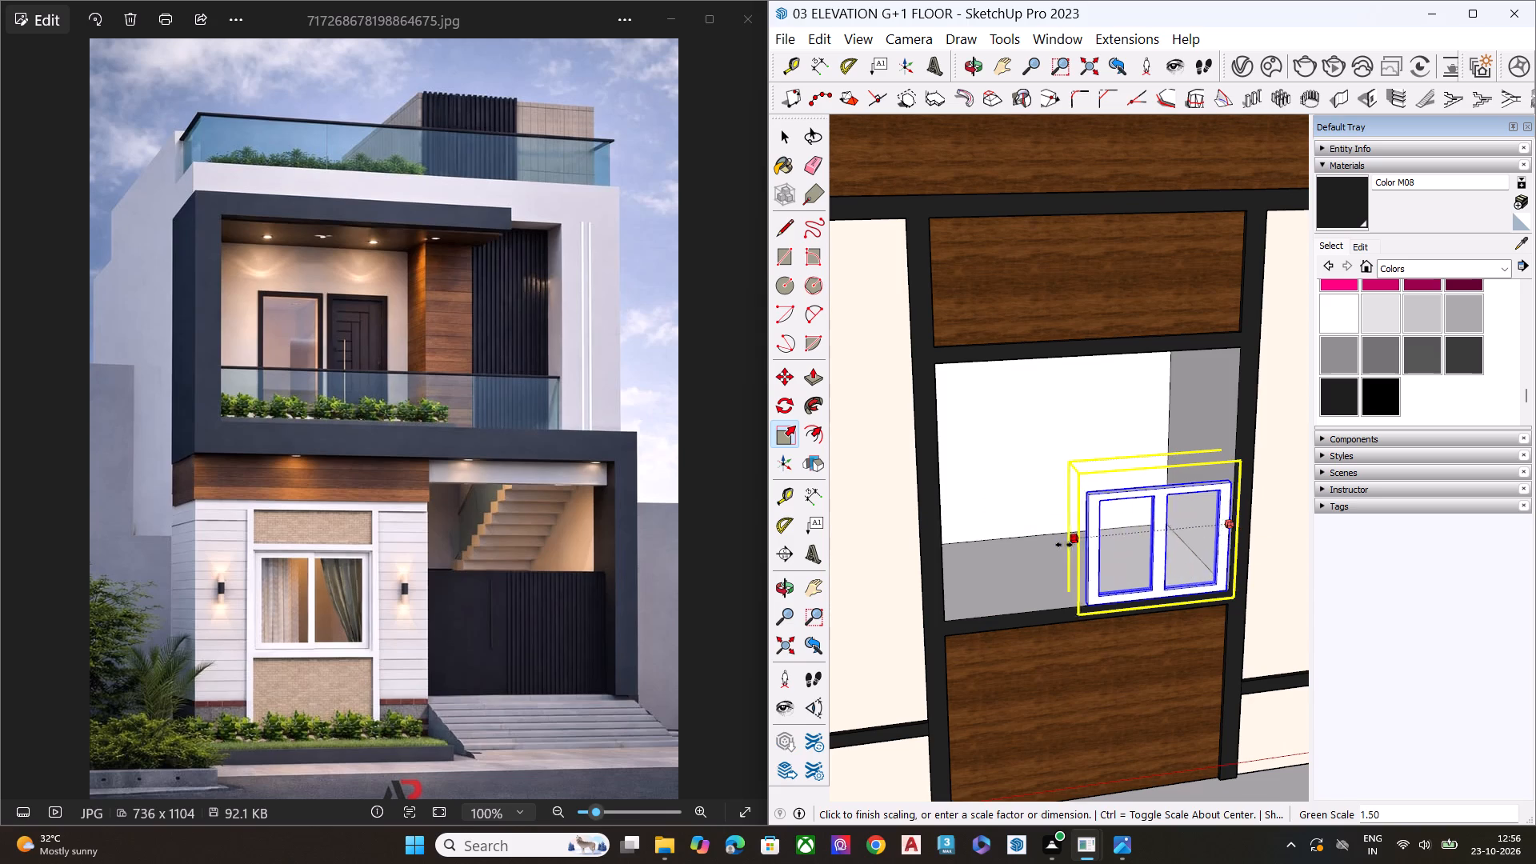
pyautogui.click(926, 569)
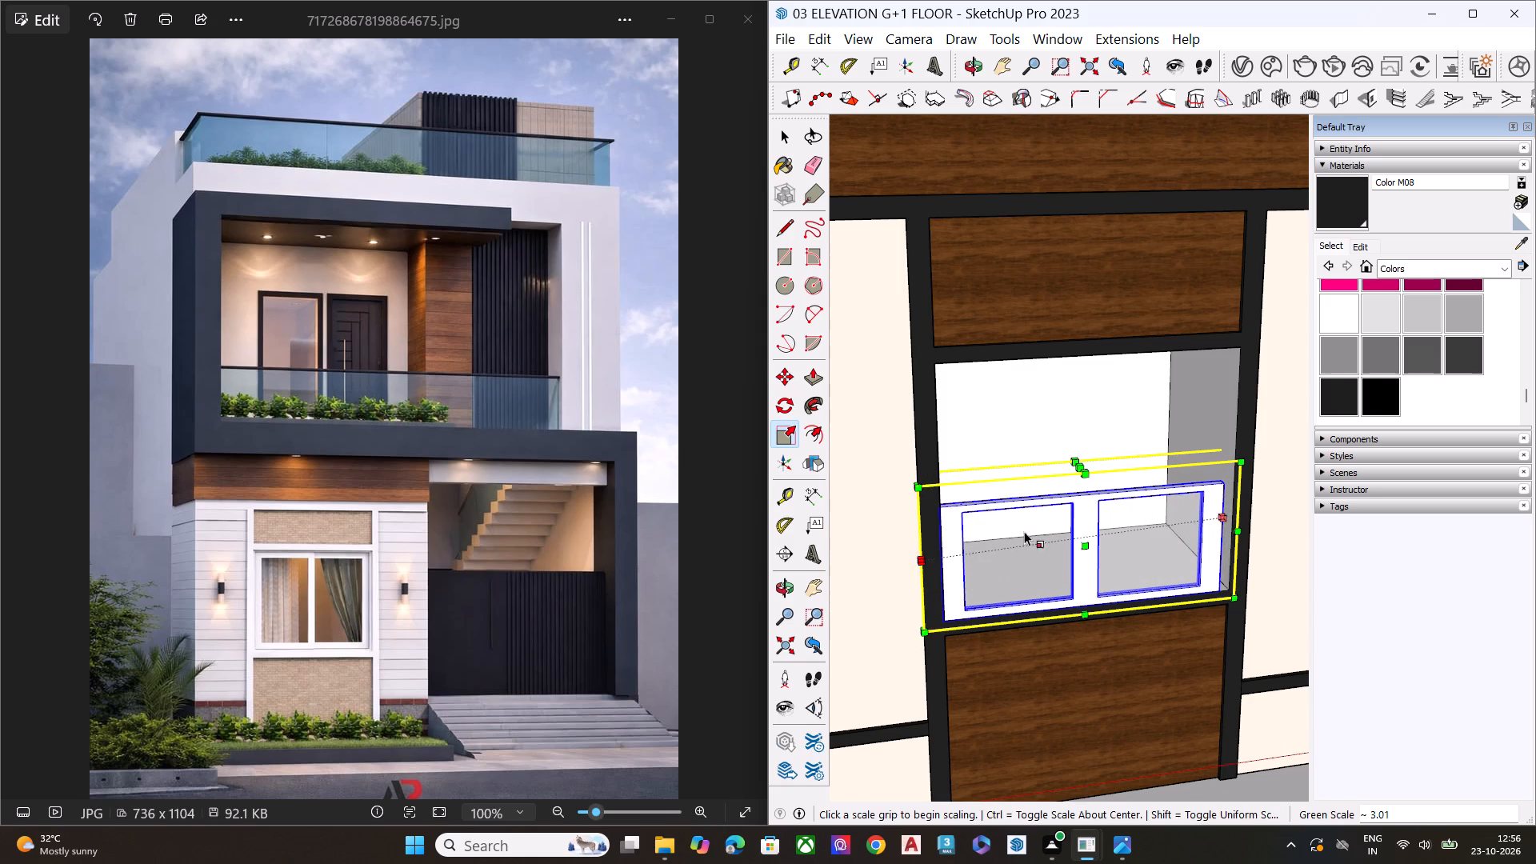
# Scale the window's height by about 2.12 up to the top of the ground-floor opening.
pyautogui.click(1077, 464)
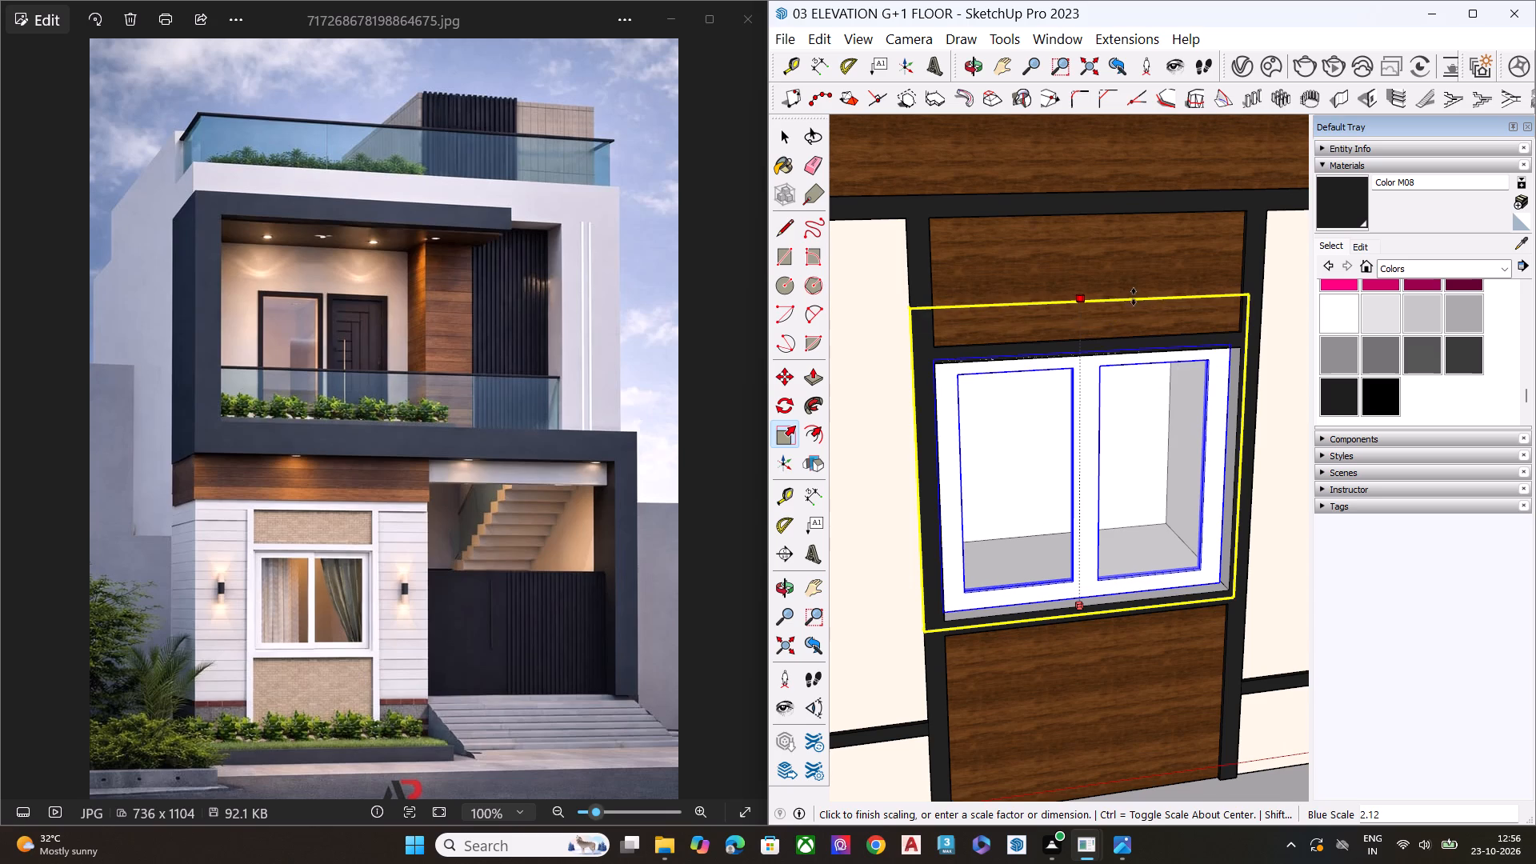
pyautogui.click(1134, 297)
# Move the enlarged window about 4 9/16" so its bottom corner meets the lower corner of the ground-floor opening's dark frame.
pyautogui.moveTo(1123, 506); pyautogui.dragTo(1037, 351, button='middle')
pyautogui.scroll(6, 1158, 444)
pyautogui.scroll(-5, 1085, 473)
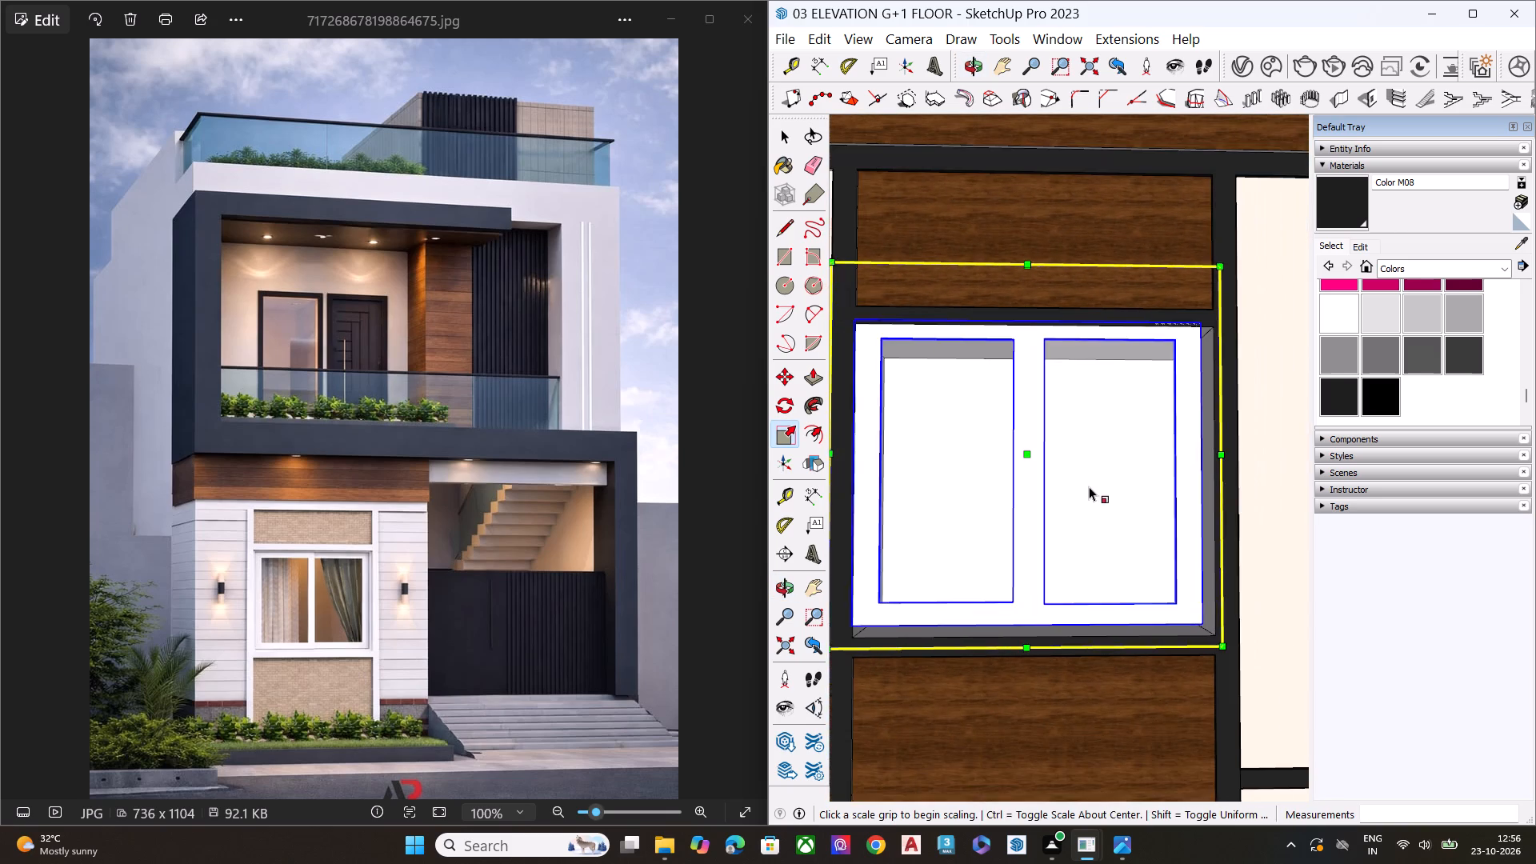
pyautogui.moveTo(1106, 506); pyautogui.dragTo(762, 508, button='middle')
pyautogui.scroll(8, 1124, 650)
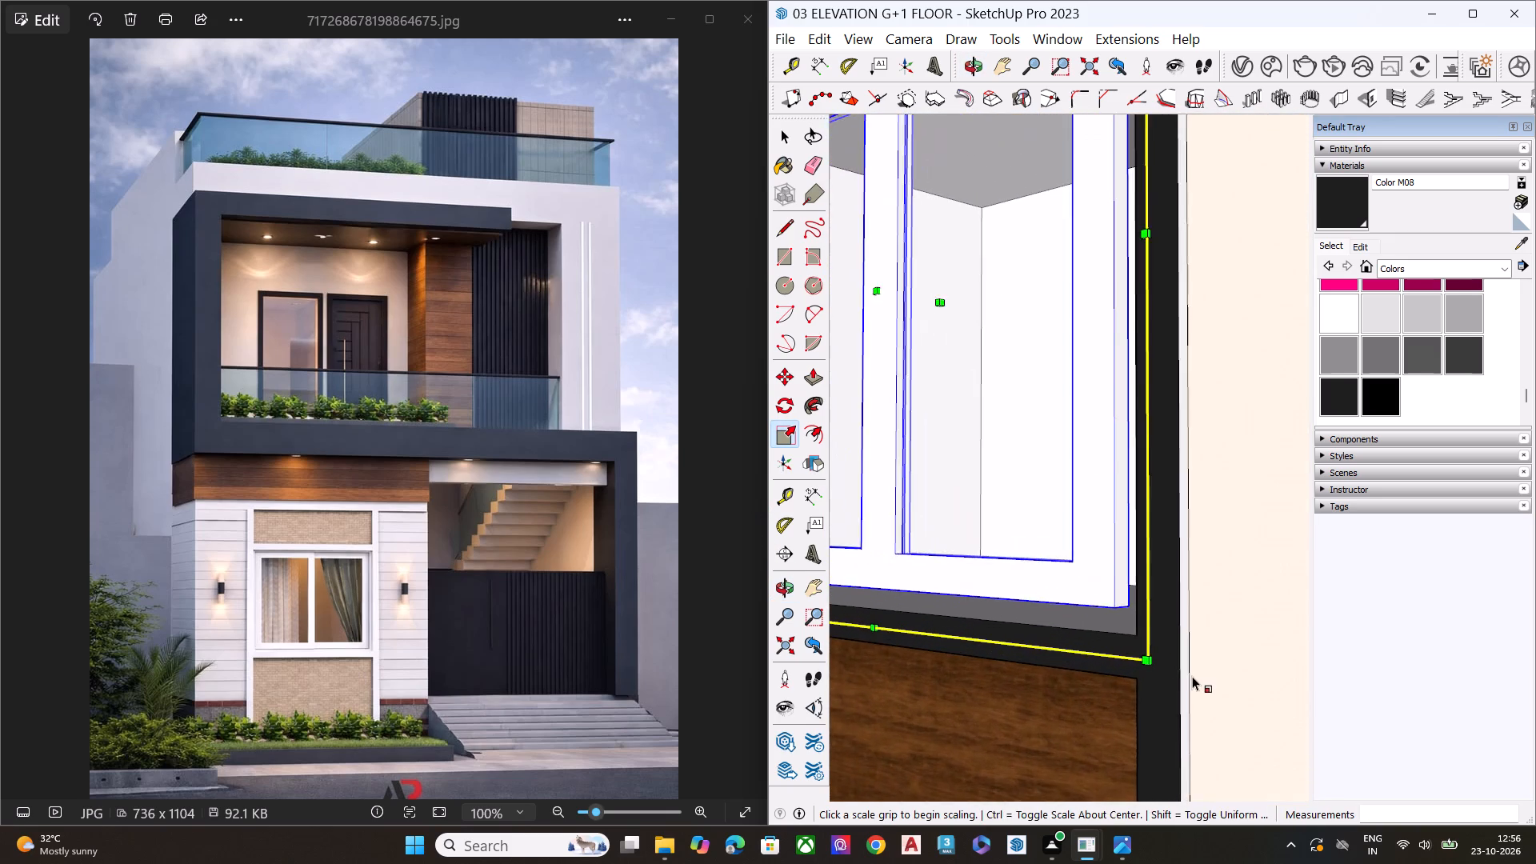
pyautogui.moveTo(1093, 678); pyautogui.dragTo(1203, 699, button='middle')
pyautogui.press('m')
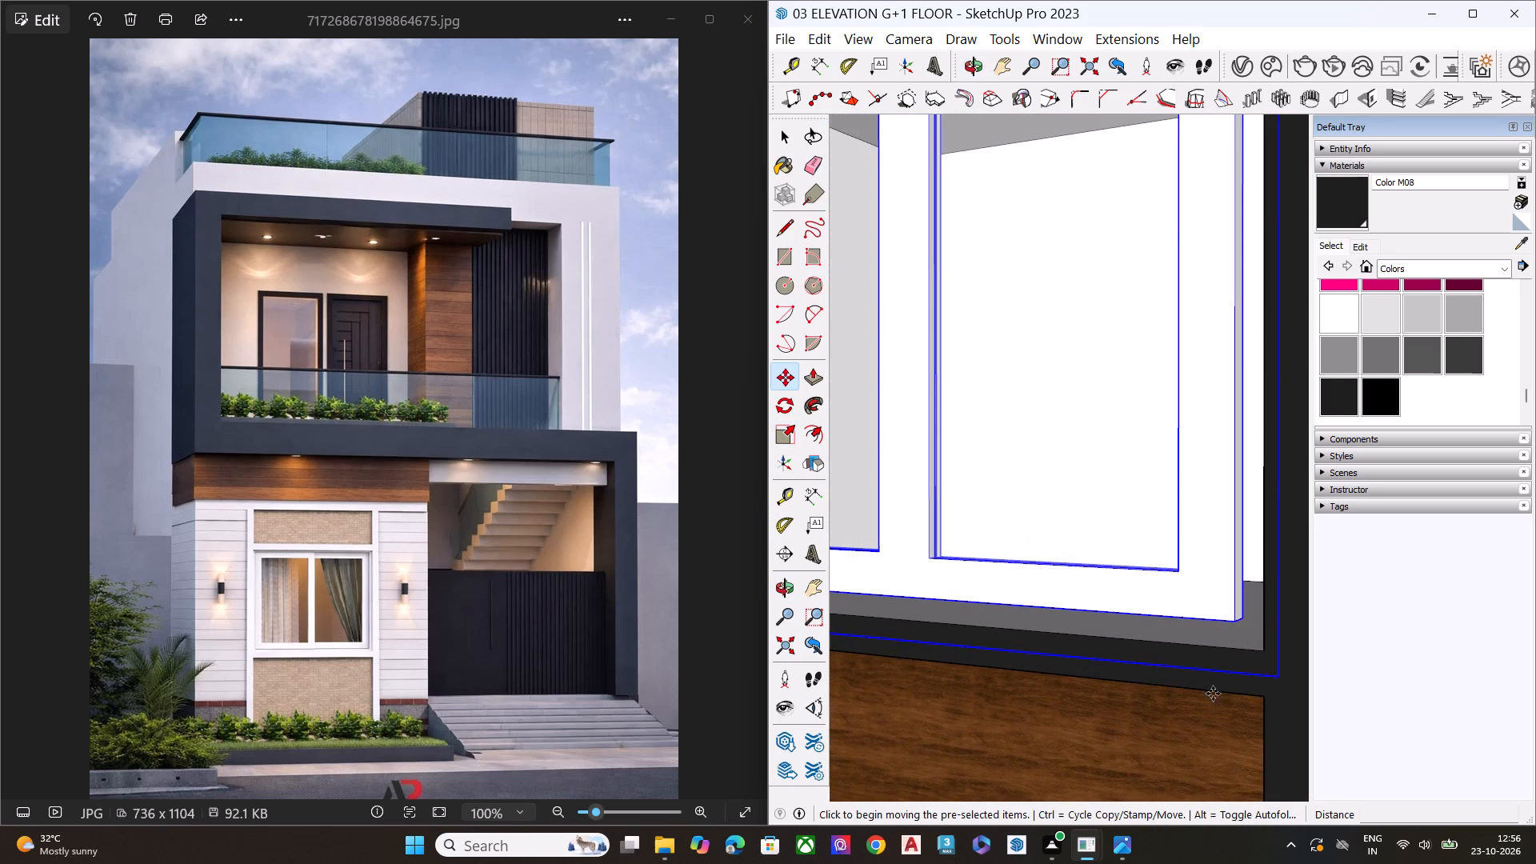
pyautogui.click(1235, 622)
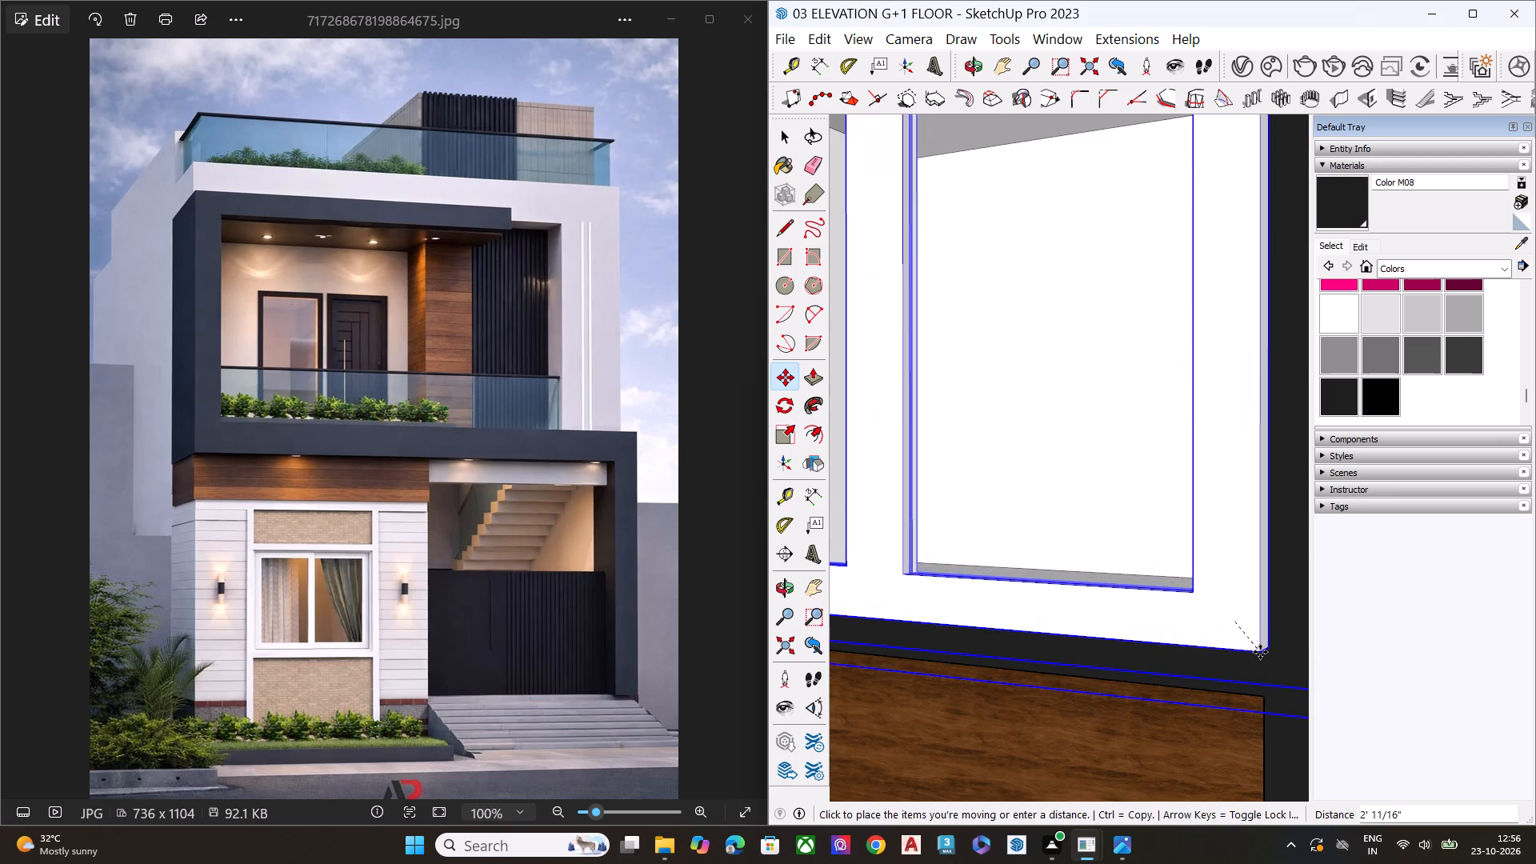
pyautogui.moveTo(1215, 576); pyautogui.dragTo(1332, 738, button='middle')
pyautogui.scroll(-7, 1046, 533)
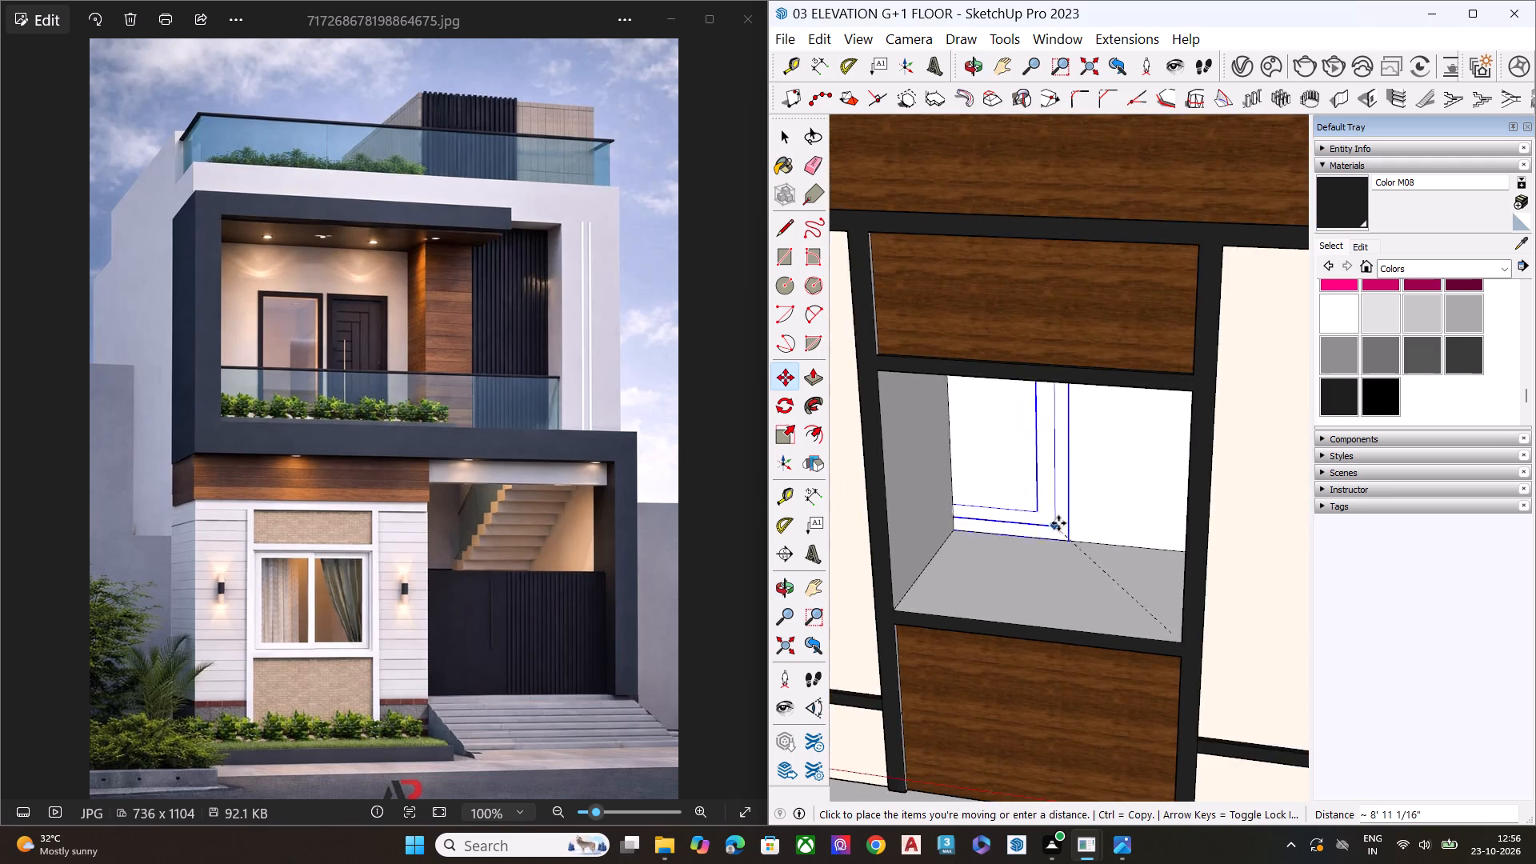
pyautogui.scroll(-3, 1058, 523)
pyautogui.scroll(2, 1058, 523)
pyautogui.scroll(-5, 1058, 523)
pyautogui.scroll(15, 1104, 567)
pyautogui.scroll(-2, 1080, 584)
pyautogui.scroll(2, 1080, 584)
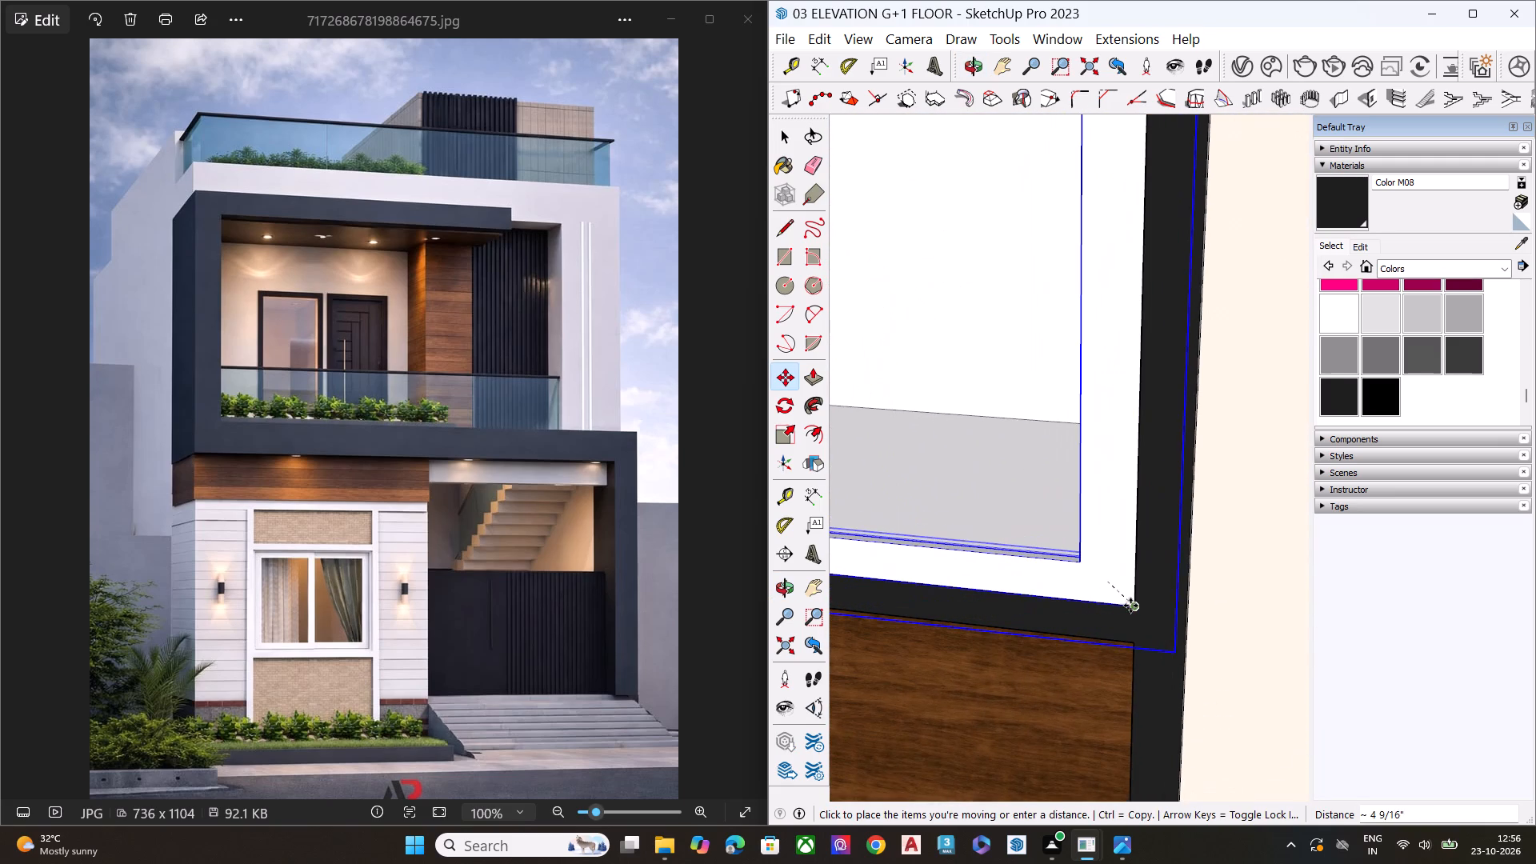
pyautogui.click(1130, 606)
pyautogui.scroll(-4, 1206, 608)
pyautogui.scroll(1, 1212, 637)
pyautogui.scroll(-6, 1212, 637)
pyautogui.scroll(-6, 1131, 603)
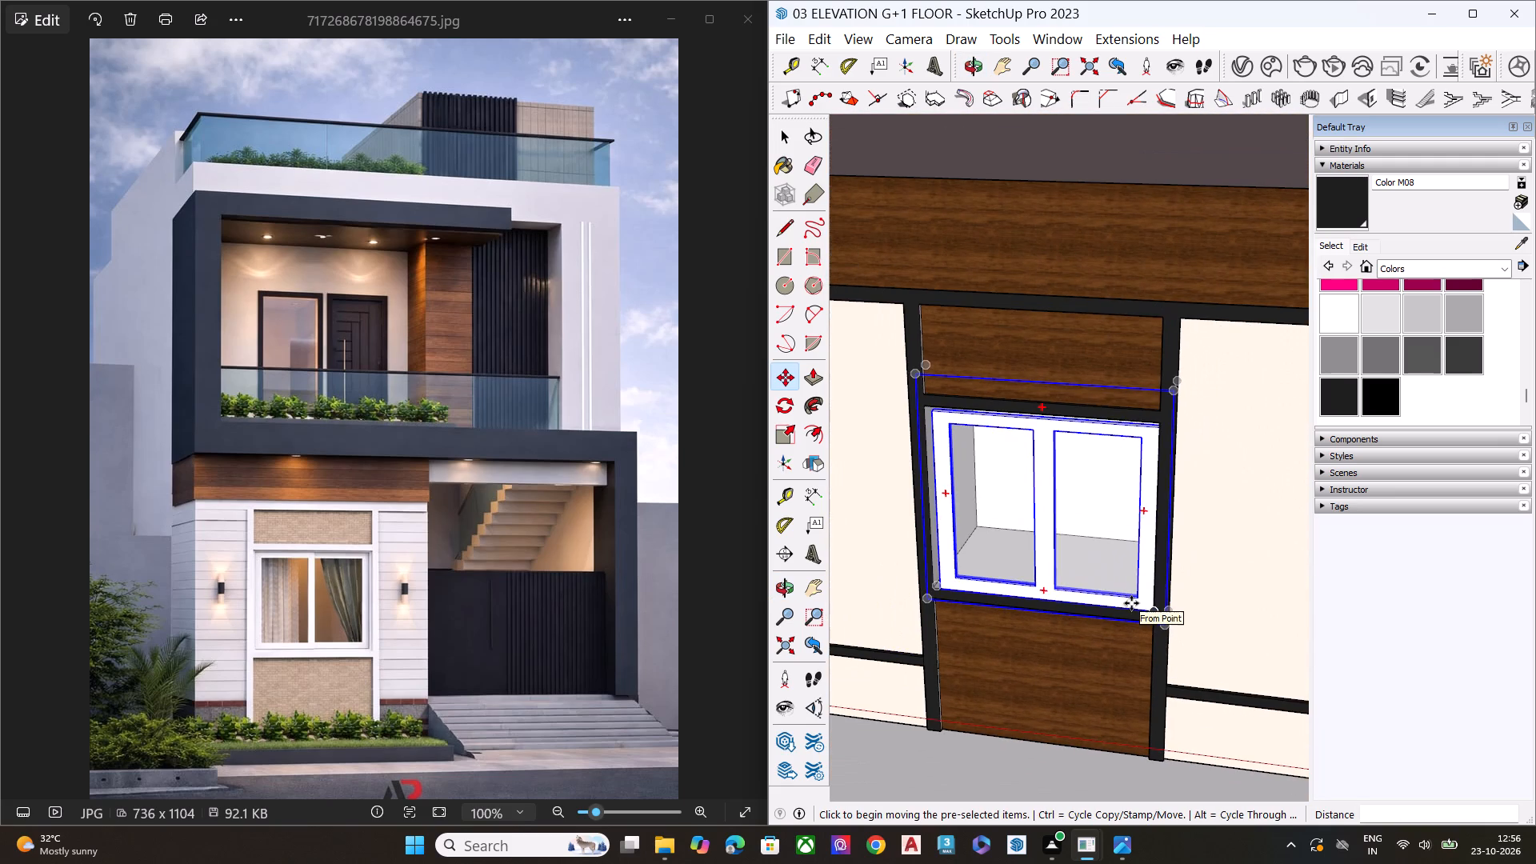
# Scale the ground-floor window's height by about 1.02 to close the gap below the opening's top frame.
pyautogui.scroll(-3, 1131, 603)
pyautogui.moveTo(1081, 610); pyautogui.dragTo(1130, 501, button='middle')
pyautogui.scroll(3, 1060, 454)
pyautogui.scroll(-1, 1058, 447)
pyautogui.scroll(5, 1058, 445)
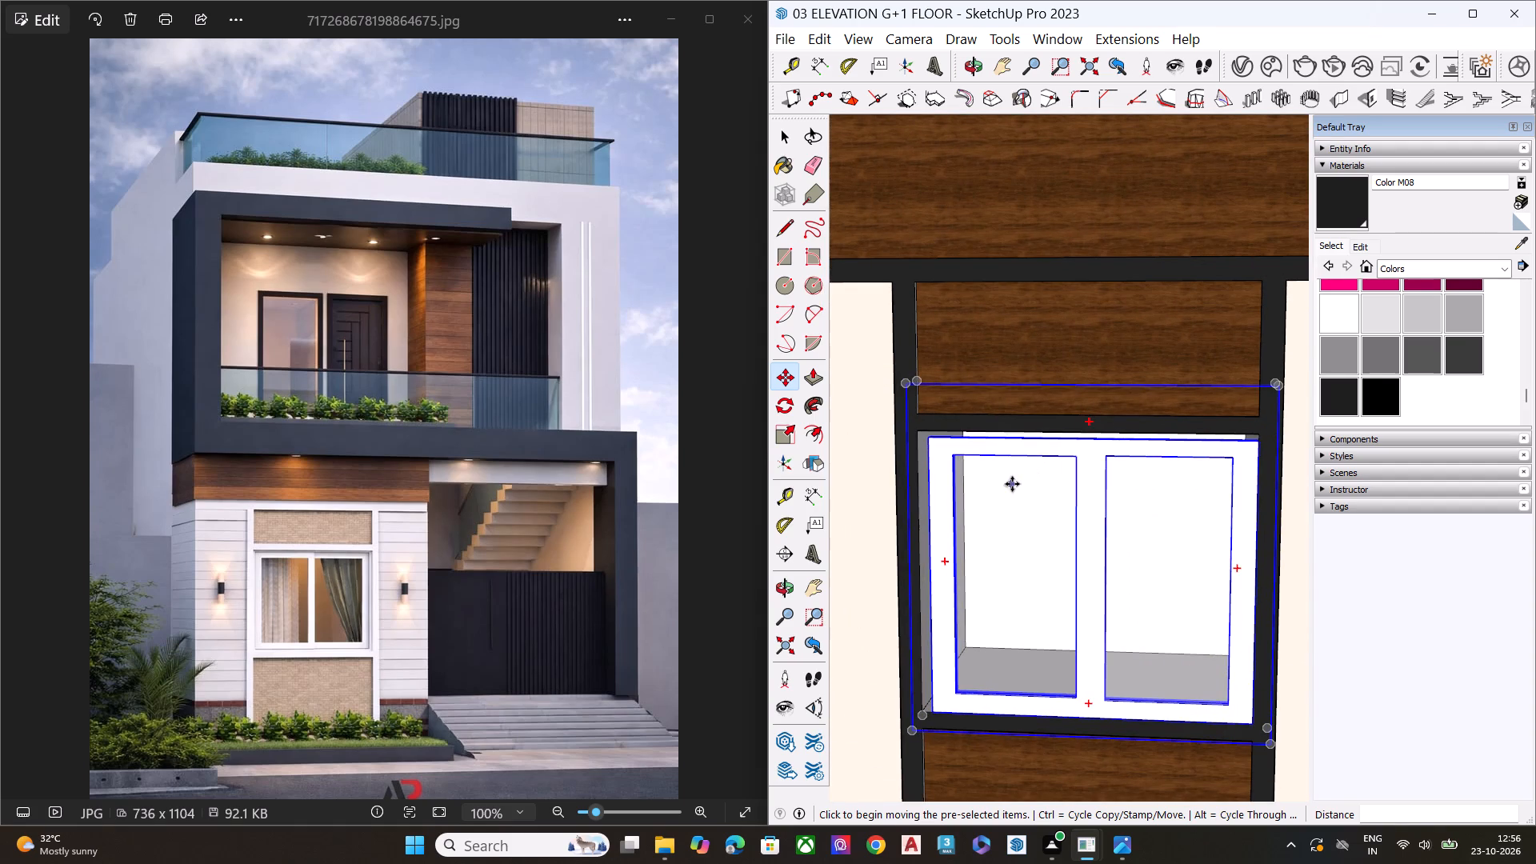
pyautogui.press('s')
pyautogui.scroll(4, 1082, 439)
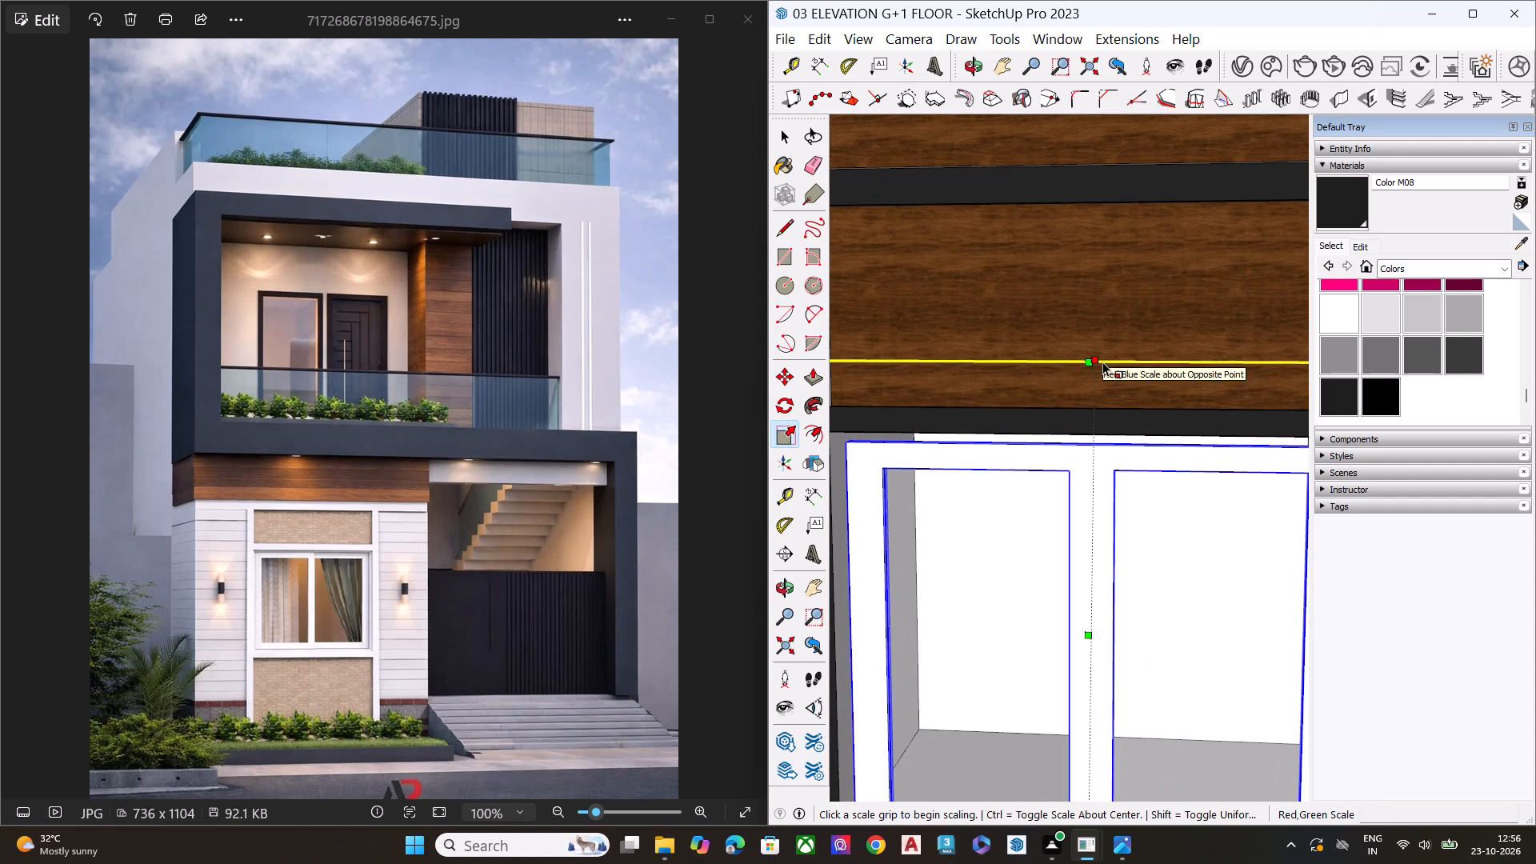
pyautogui.click(1098, 358)
pyautogui.click(1101, 351)
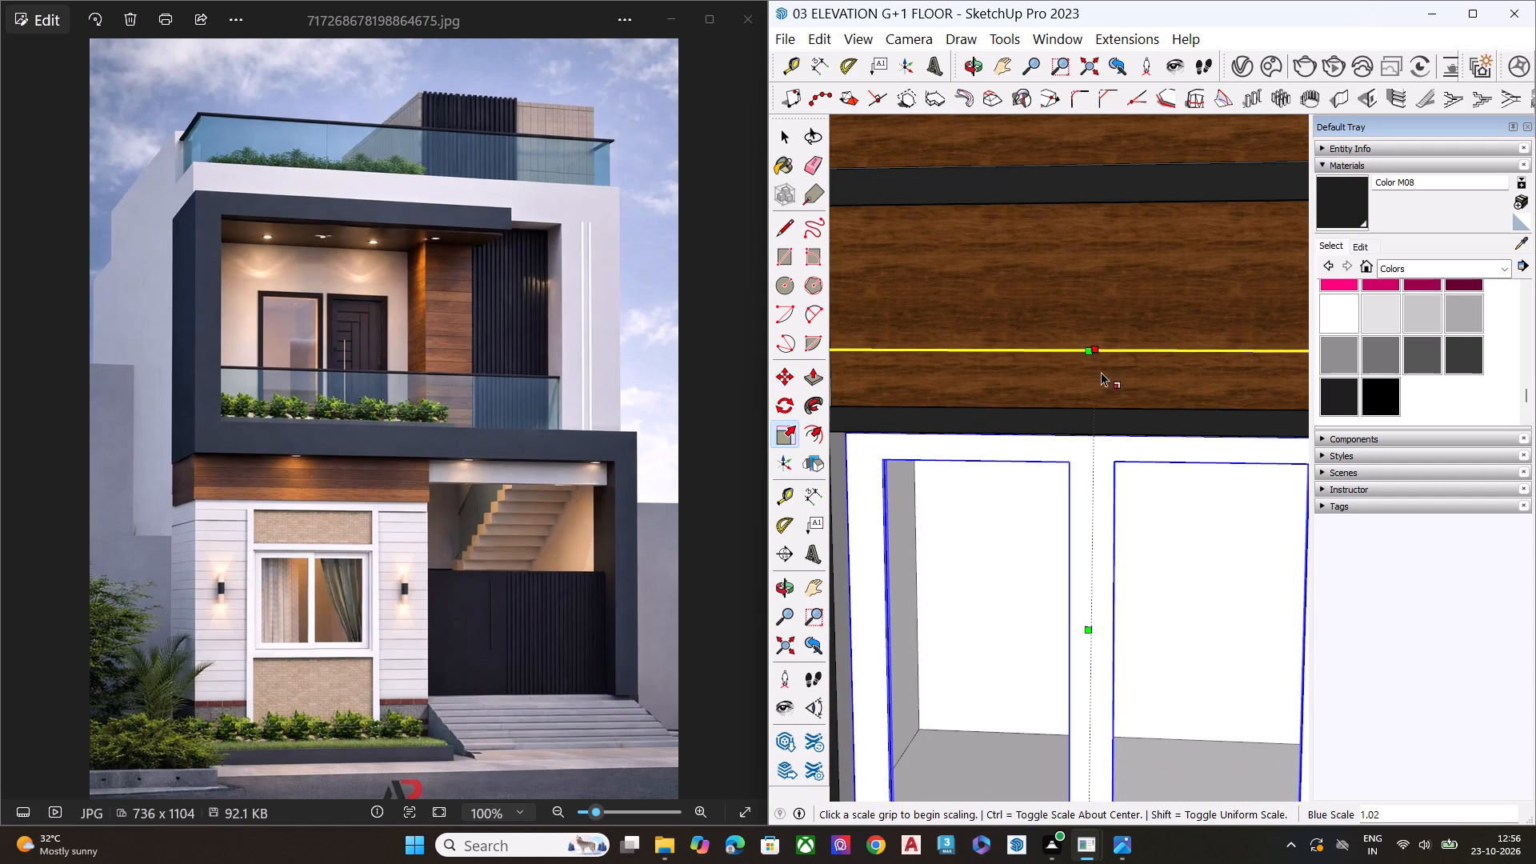
# Stretch the ground-floor window's width slightly outward toward the dark side frame of the opening and deselect it.
pyautogui.moveTo(1131, 456); pyautogui.dragTo(1174, 406, button='middle')
pyautogui.scroll(1, 1180, 403)
pyautogui.scroll(-9, 1203, 423)
pyautogui.scroll(11, 1052, 490)
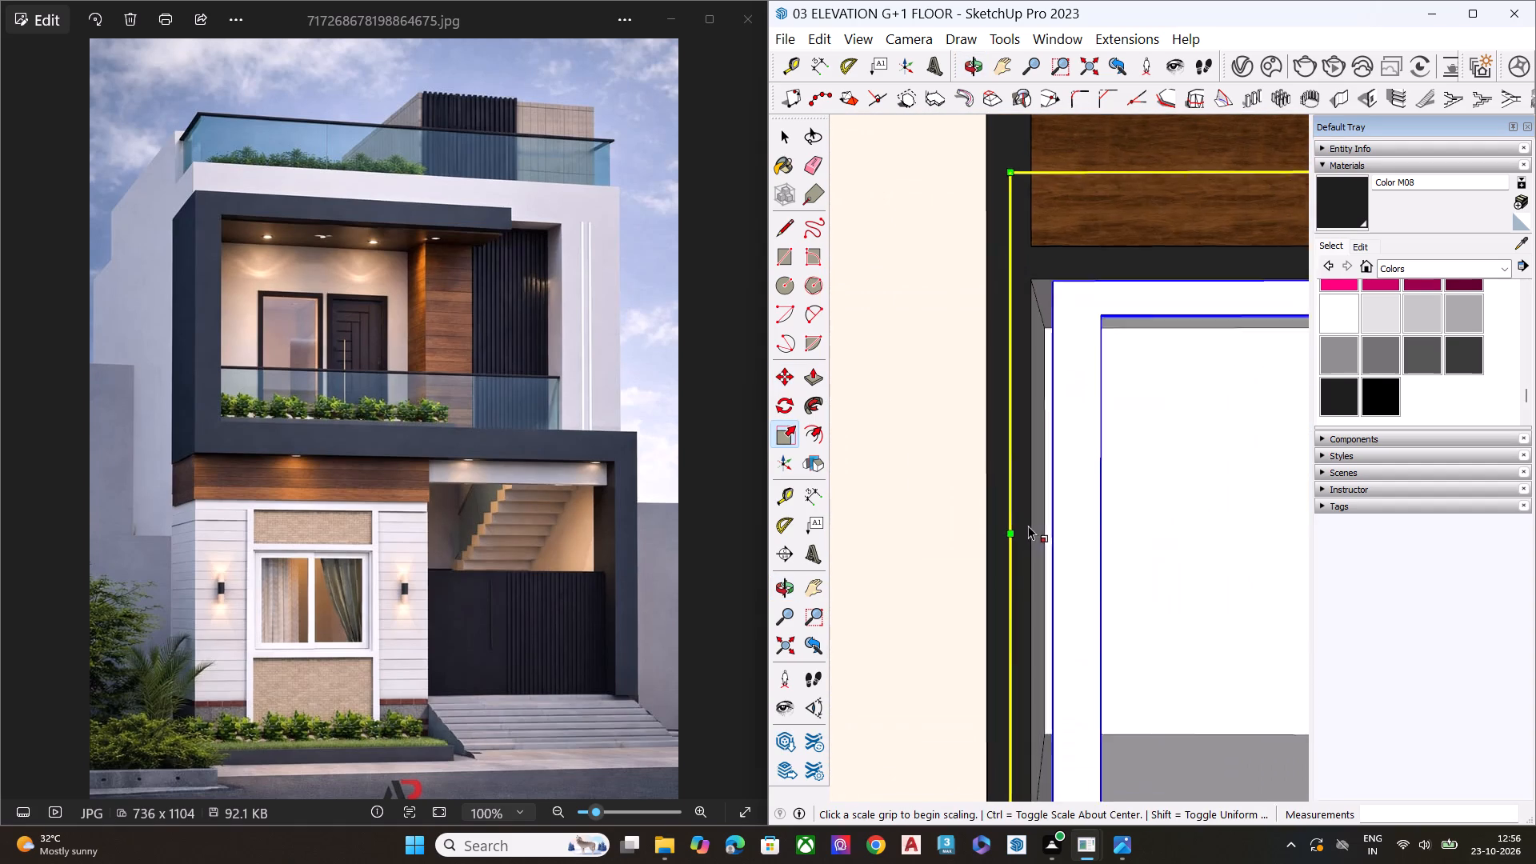
pyautogui.scroll(3, 1028, 526)
pyautogui.moveTo(1026, 533); pyautogui.dragTo(982, 608, button='middle')
pyautogui.scroll(1, 982, 608)
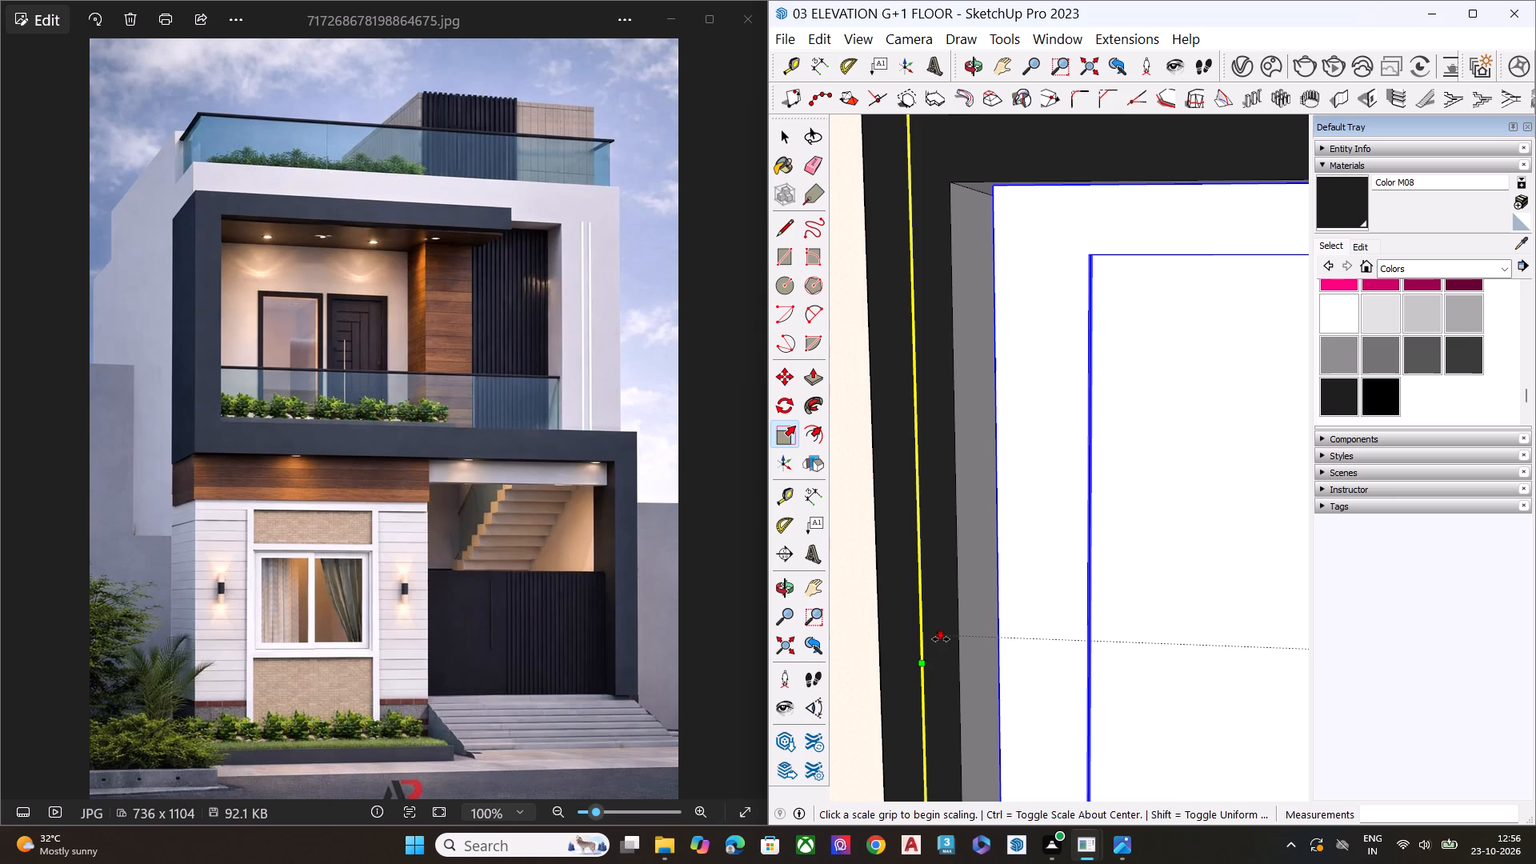
pyautogui.click(941, 639)
pyautogui.click(917, 640)
pyautogui.press('space')
pyautogui.scroll(-8, 1005, 491)
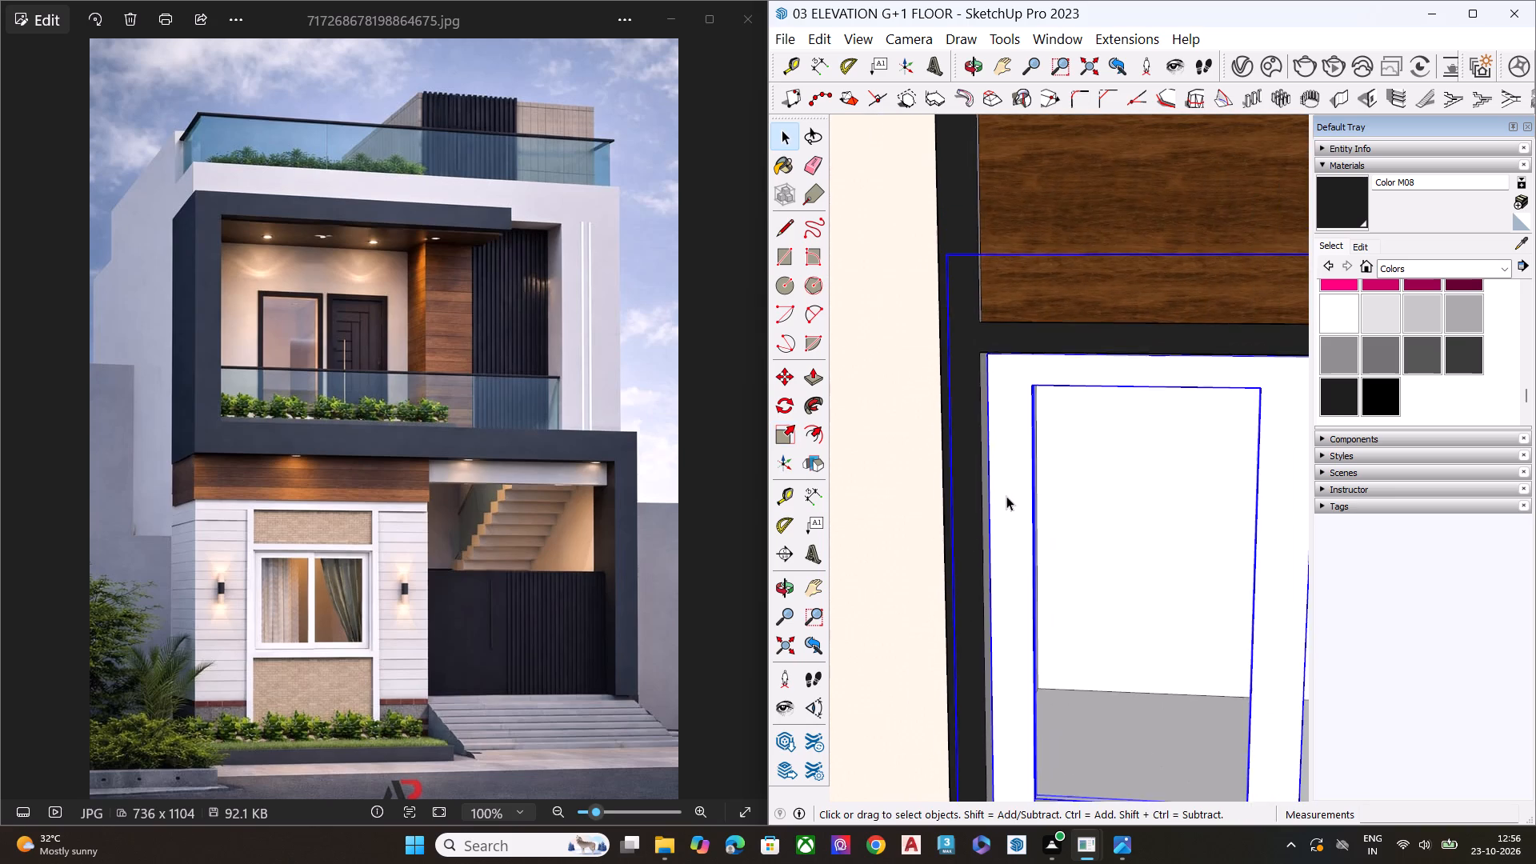
pyautogui.scroll(-1, 1010, 495)
pyautogui.scroll(2, 1010, 495)
pyautogui.scroll(-10, 1010, 495)
pyautogui.scroll(1, 1002, 505)
pyautogui.scroll(-5, 1002, 505)
pyautogui.scroll(1, 1002, 505)
pyautogui.scroll(-5, 1002, 505)
pyautogui.scroll(1, 1010, 502)
pyautogui.scroll(-7, 1010, 502)
pyautogui.scroll(1, 1055, 460)
pyautogui.scroll(-7, 1055, 460)
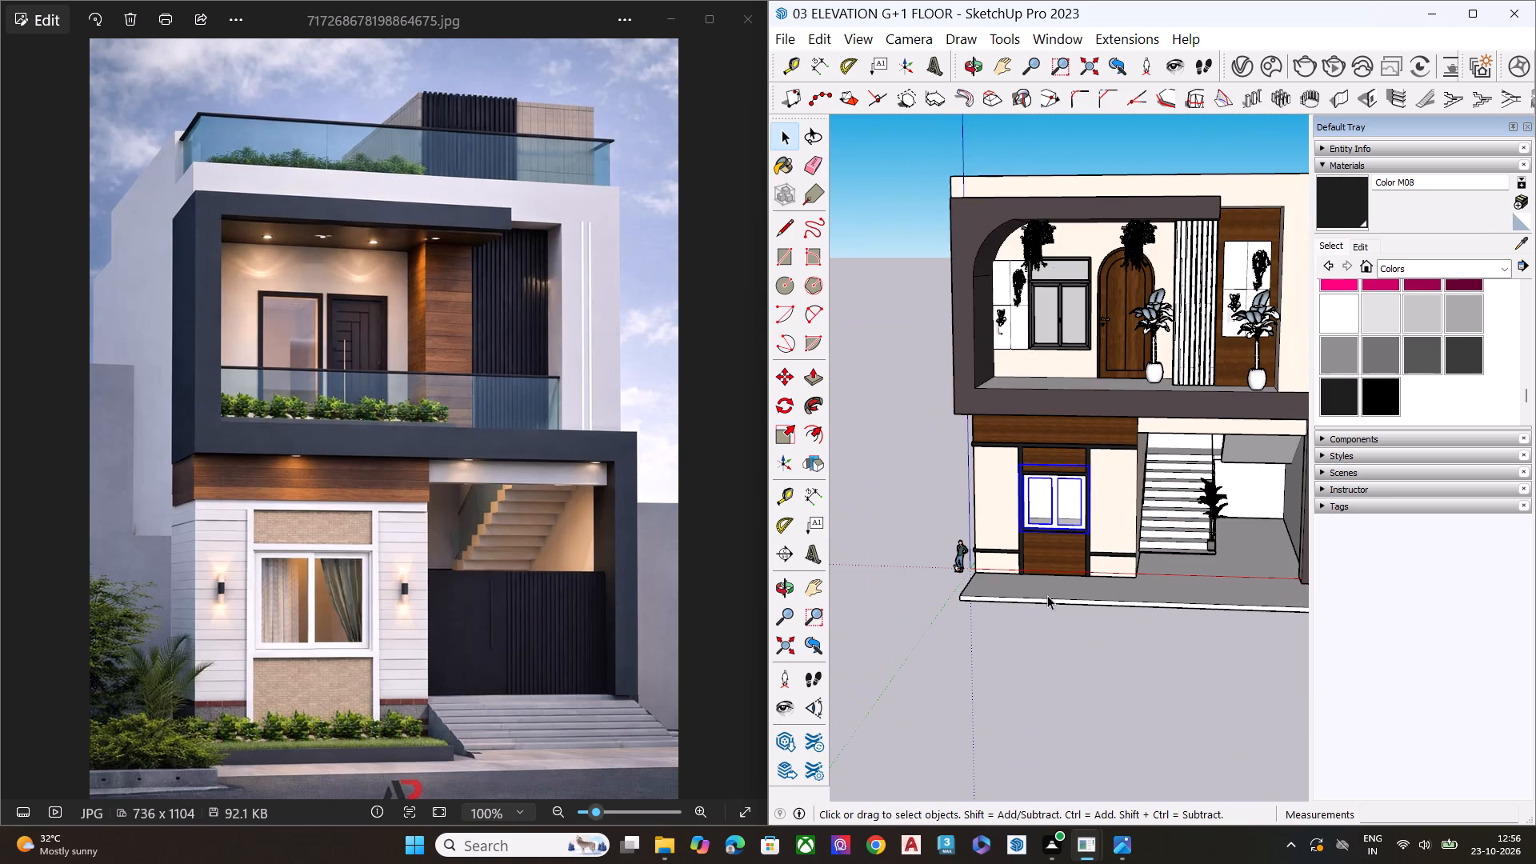
pyautogui.click(1041, 666)
# Examine the whole front elevation and the plain upper-floor wall beside the balcony against the reference photo.
pyautogui.moveTo(1114, 564); pyautogui.dragTo(1254, 442, button='middle')
pyautogui.scroll(1, 1128, 544)
pyautogui.scroll(3, 1171, 491)
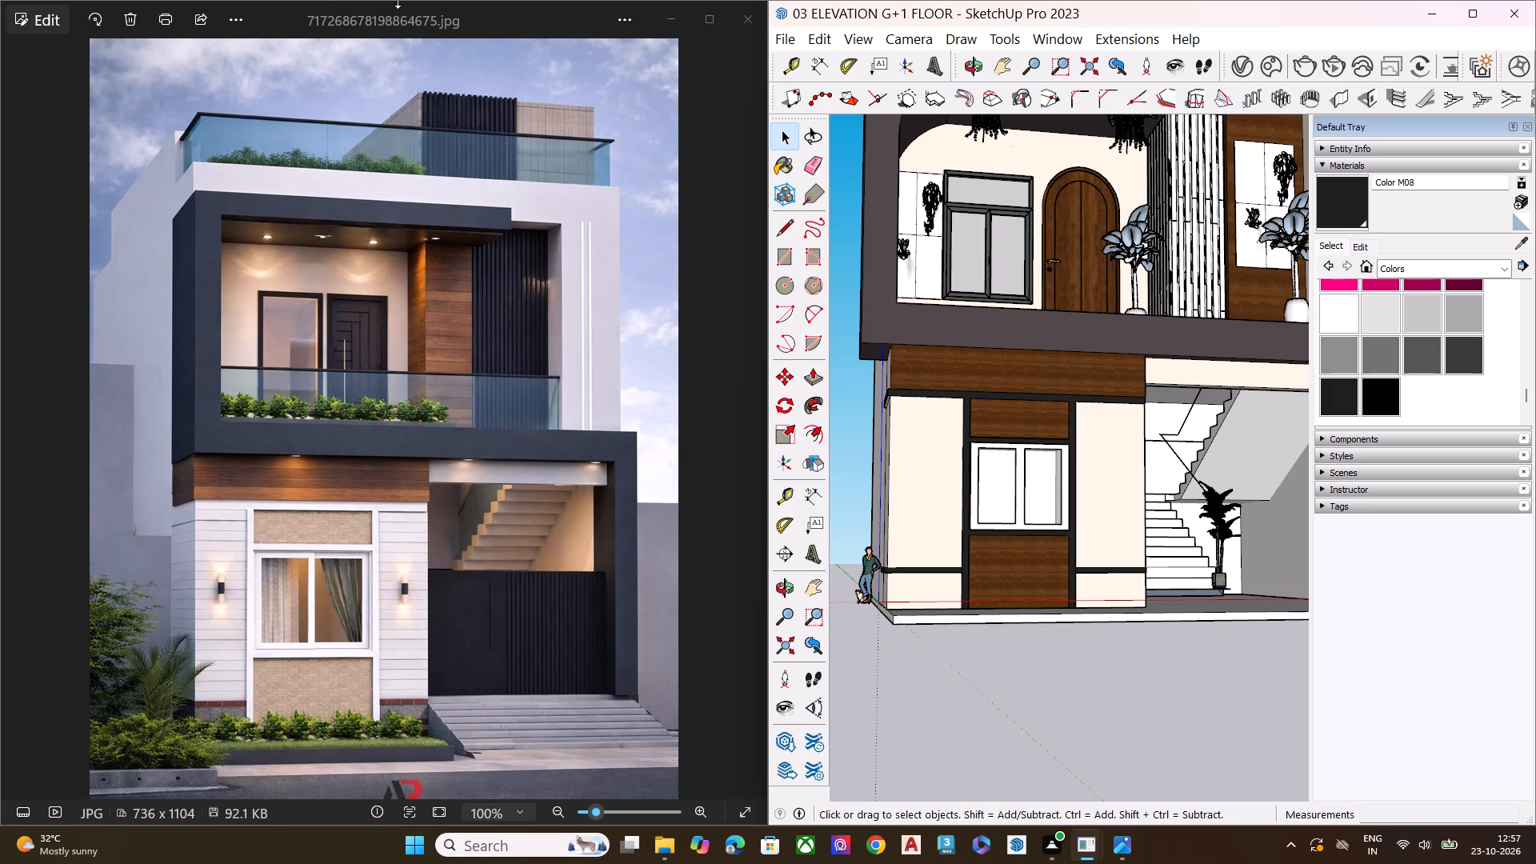
pyautogui.scroll(-8, 1004, 407)
pyautogui.scroll(4, 1125, 341)
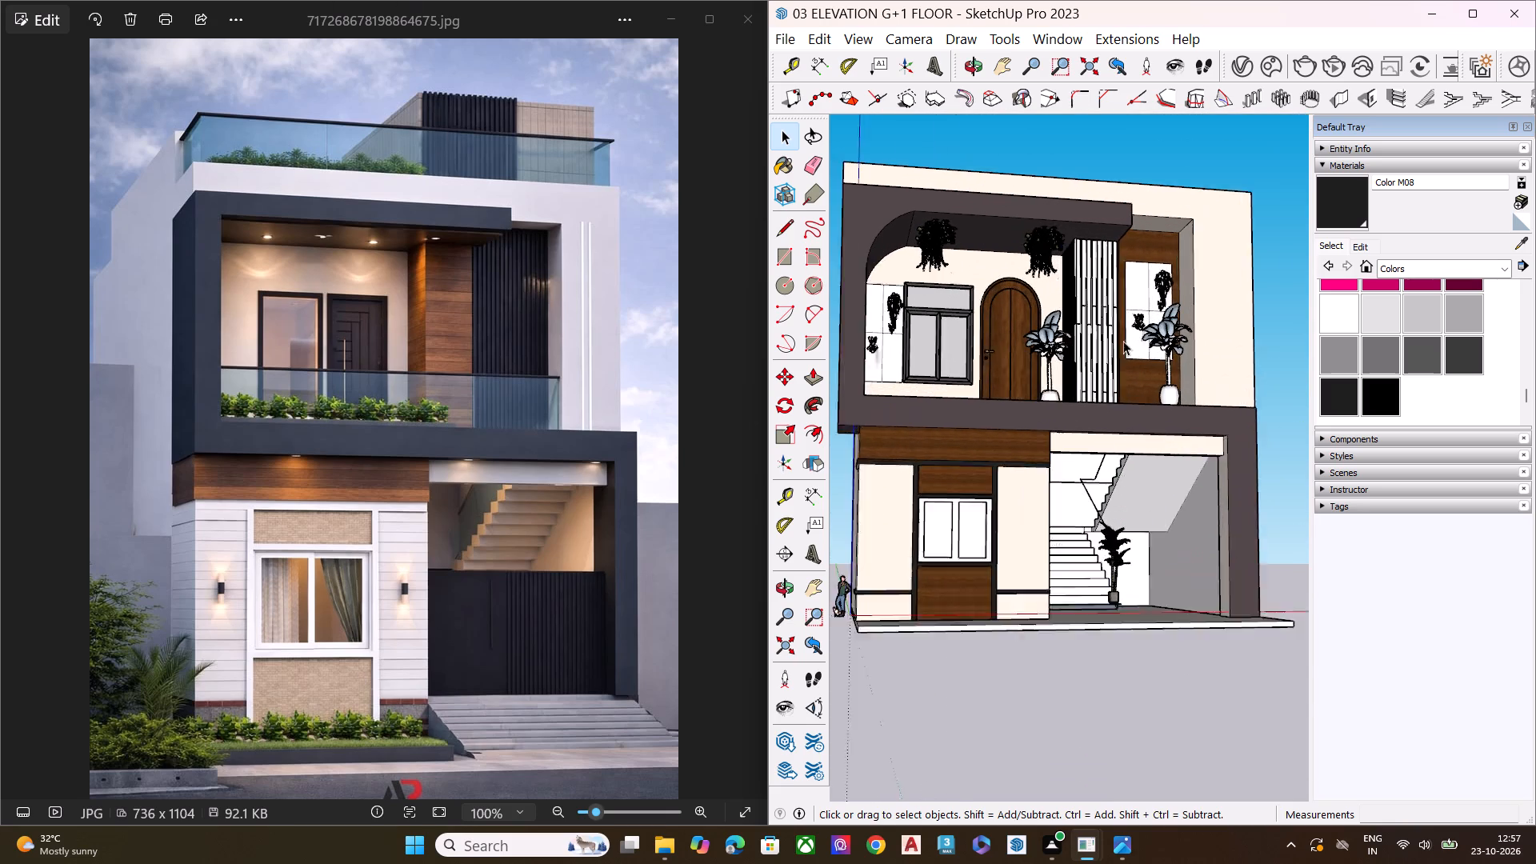
pyautogui.scroll(2, 1123, 341)
pyautogui.moveTo(1150, 454); pyautogui.dragTo(1146, 690, button='middle')
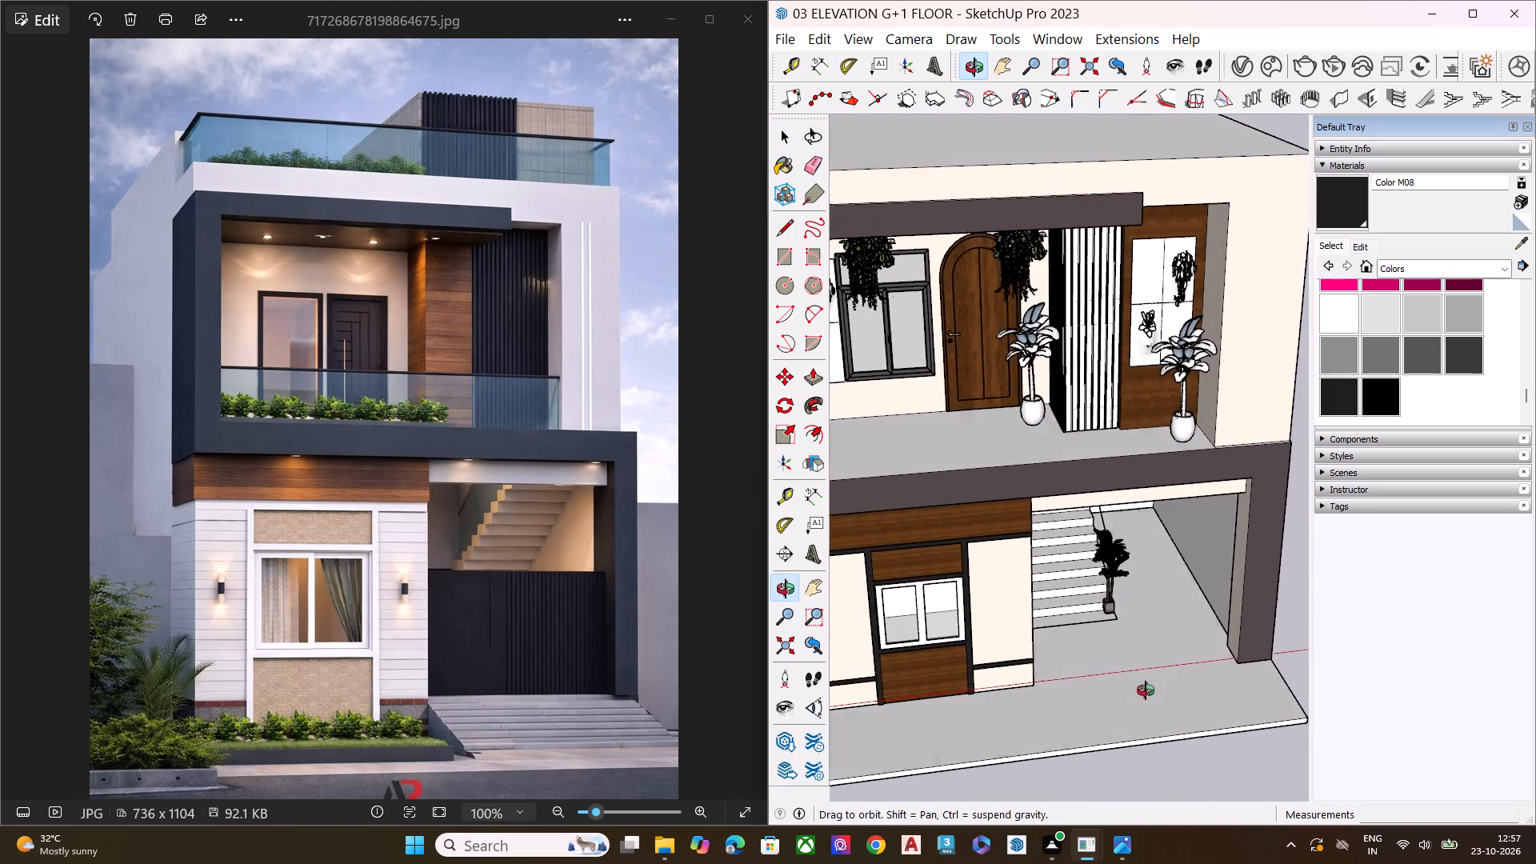
pyautogui.moveTo(1146, 690); pyautogui.dragTo(1148, 693, button='middle')
pyautogui.scroll(7, 1170, 330)
pyautogui.scroll(-9, 1081, 409)
pyautogui.scroll(5, 1163, 308)
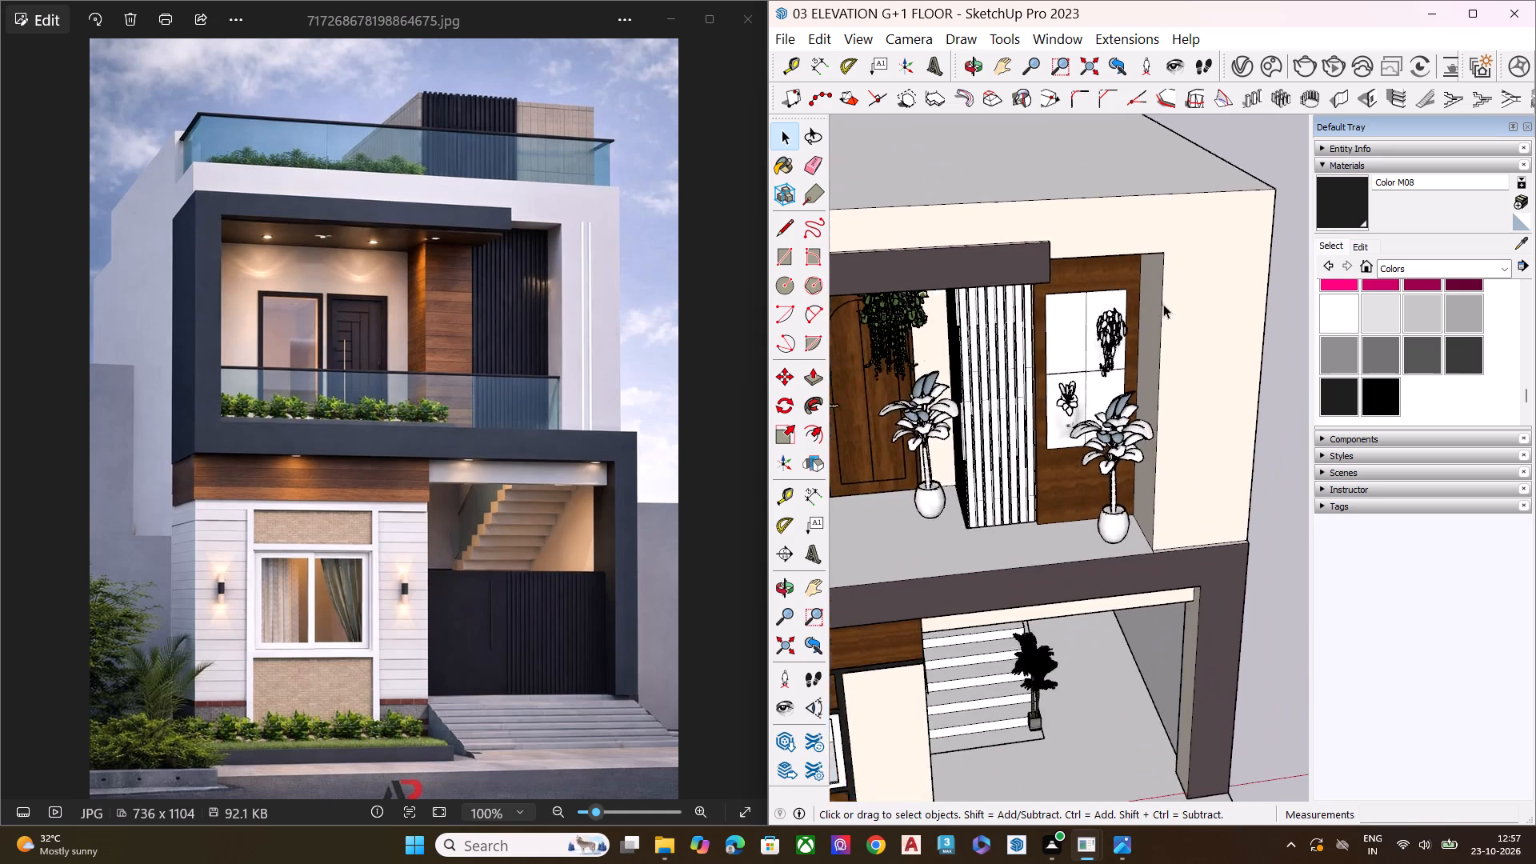
pyautogui.scroll(2, 1163, 304)
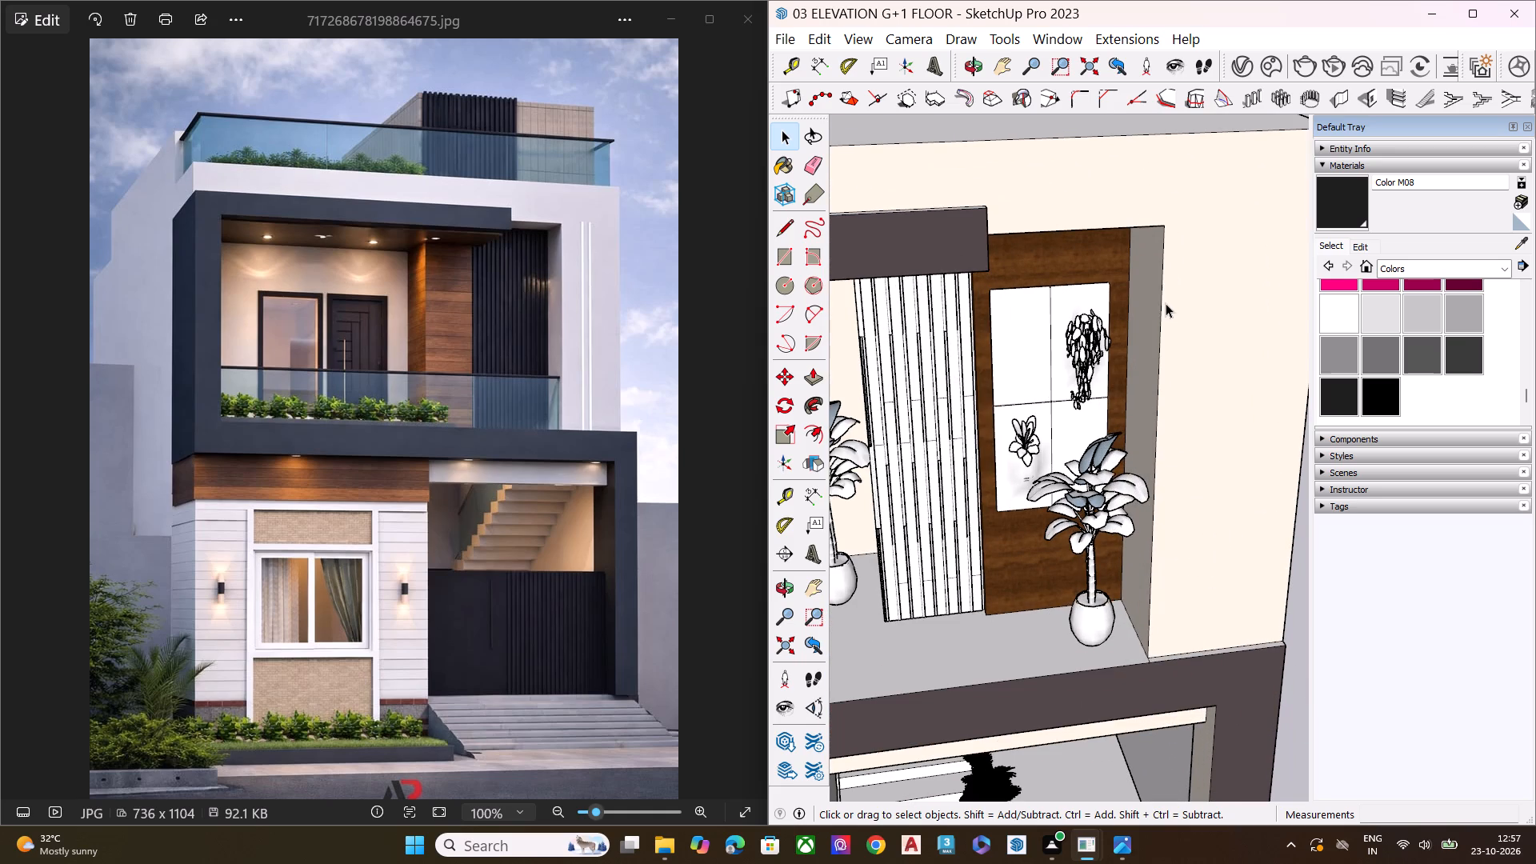
pyautogui.scroll(-7, 1129, 344)
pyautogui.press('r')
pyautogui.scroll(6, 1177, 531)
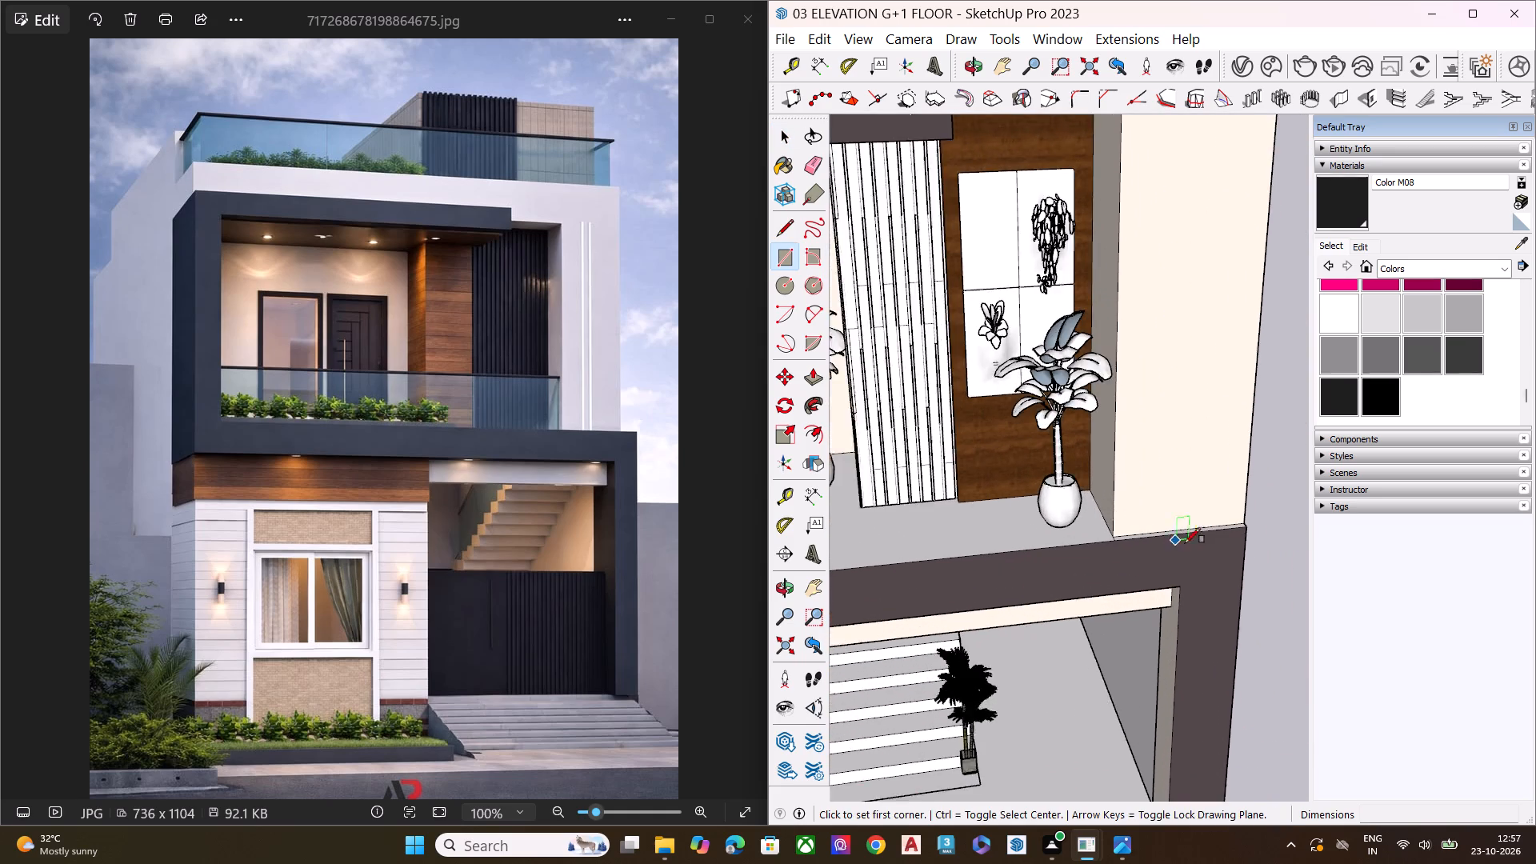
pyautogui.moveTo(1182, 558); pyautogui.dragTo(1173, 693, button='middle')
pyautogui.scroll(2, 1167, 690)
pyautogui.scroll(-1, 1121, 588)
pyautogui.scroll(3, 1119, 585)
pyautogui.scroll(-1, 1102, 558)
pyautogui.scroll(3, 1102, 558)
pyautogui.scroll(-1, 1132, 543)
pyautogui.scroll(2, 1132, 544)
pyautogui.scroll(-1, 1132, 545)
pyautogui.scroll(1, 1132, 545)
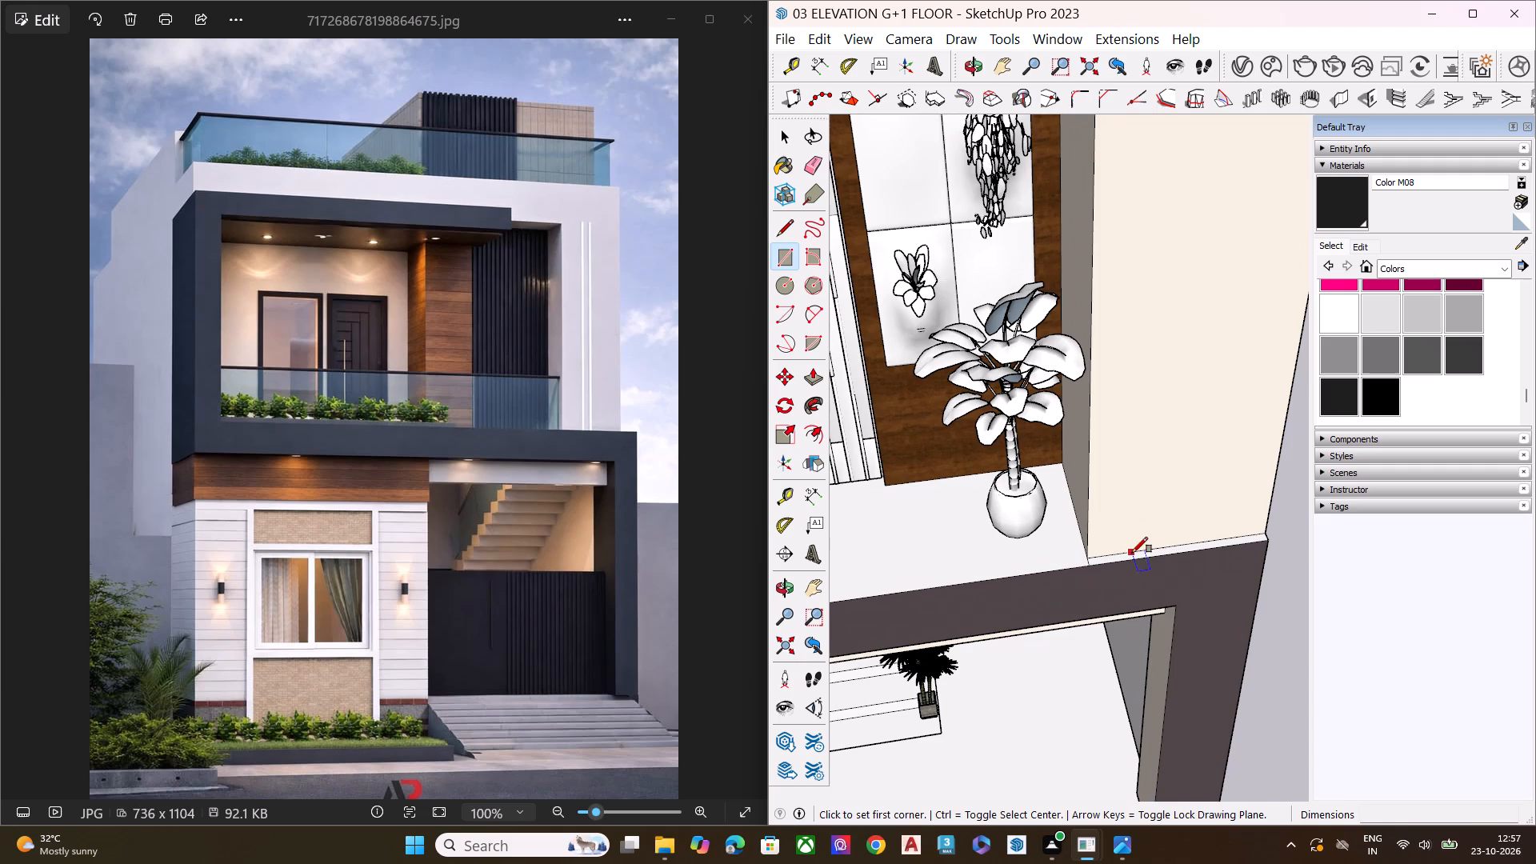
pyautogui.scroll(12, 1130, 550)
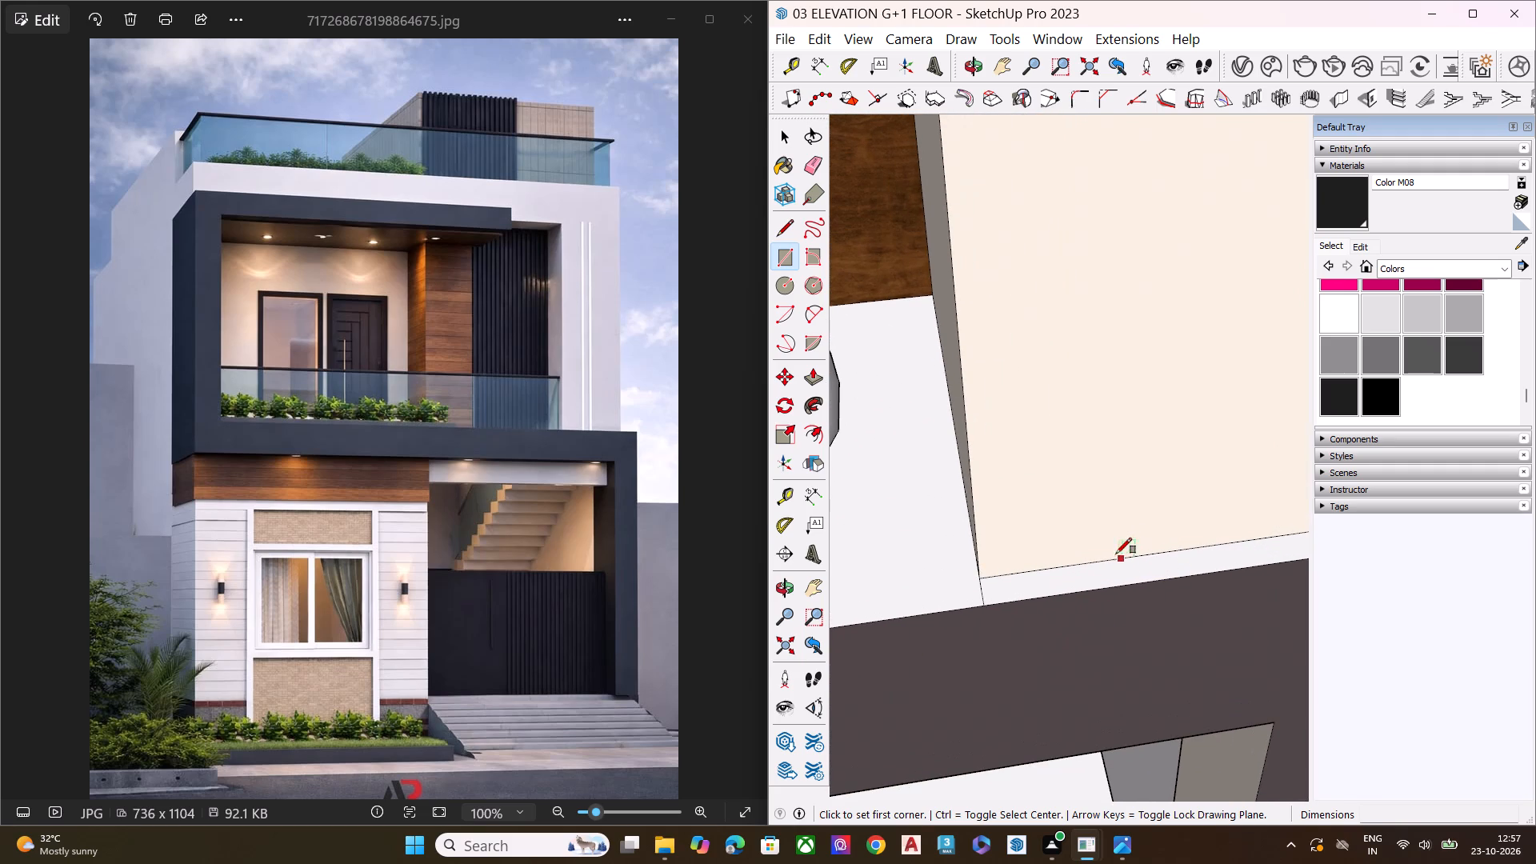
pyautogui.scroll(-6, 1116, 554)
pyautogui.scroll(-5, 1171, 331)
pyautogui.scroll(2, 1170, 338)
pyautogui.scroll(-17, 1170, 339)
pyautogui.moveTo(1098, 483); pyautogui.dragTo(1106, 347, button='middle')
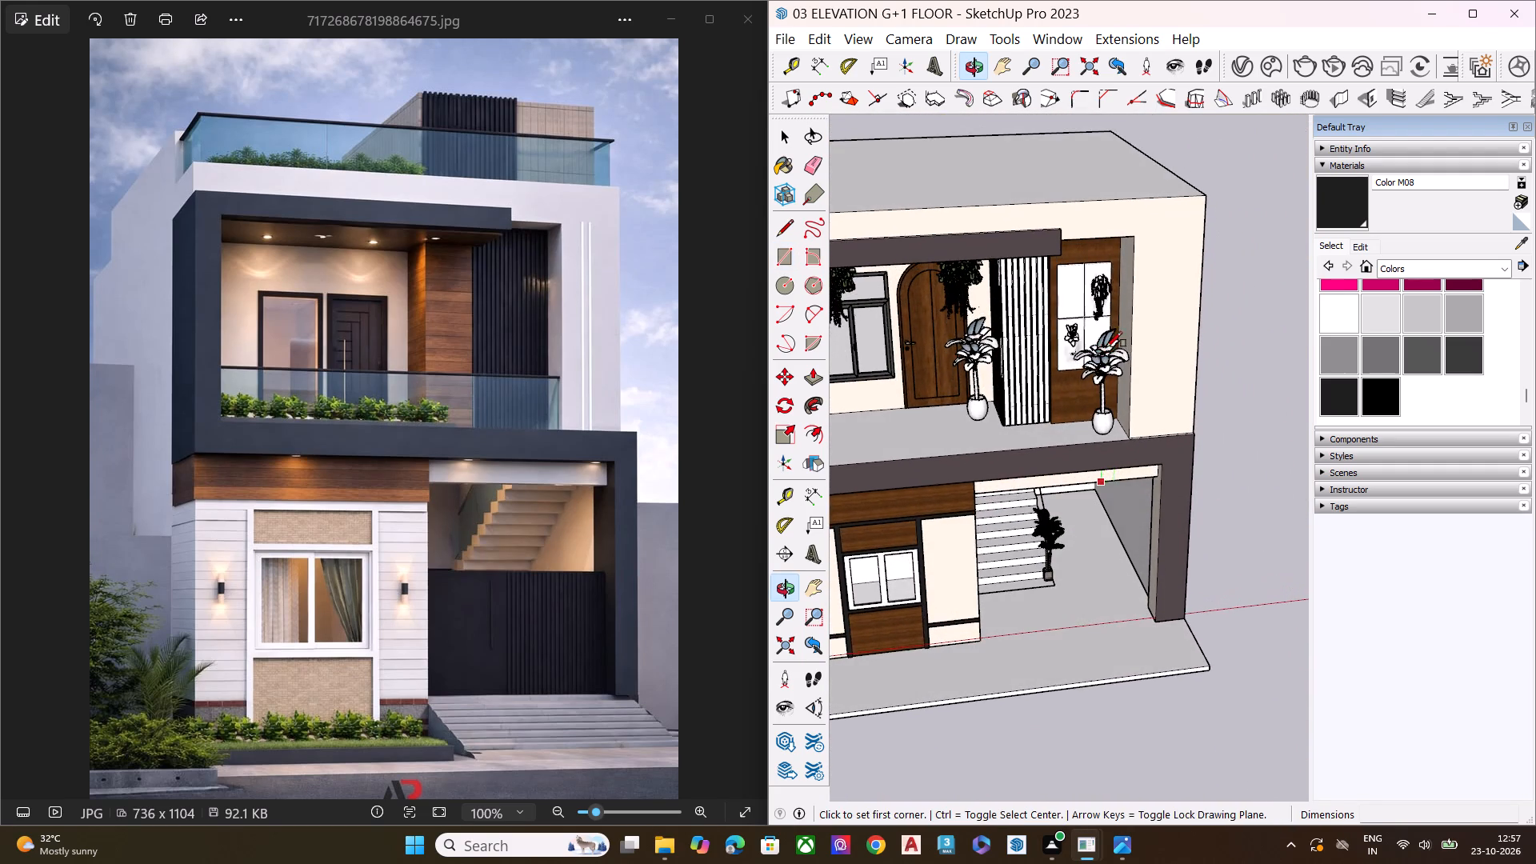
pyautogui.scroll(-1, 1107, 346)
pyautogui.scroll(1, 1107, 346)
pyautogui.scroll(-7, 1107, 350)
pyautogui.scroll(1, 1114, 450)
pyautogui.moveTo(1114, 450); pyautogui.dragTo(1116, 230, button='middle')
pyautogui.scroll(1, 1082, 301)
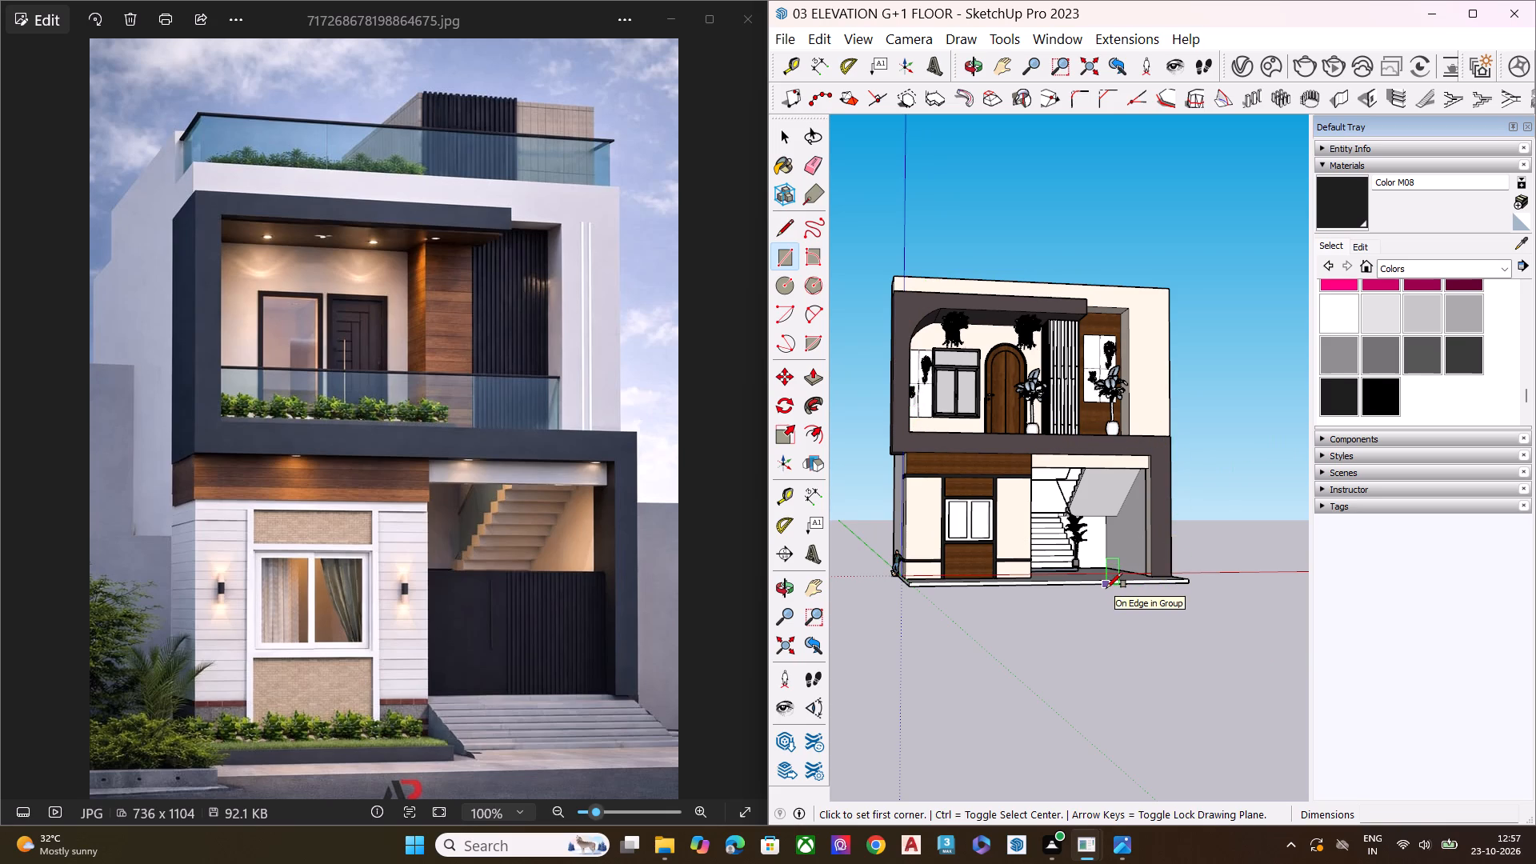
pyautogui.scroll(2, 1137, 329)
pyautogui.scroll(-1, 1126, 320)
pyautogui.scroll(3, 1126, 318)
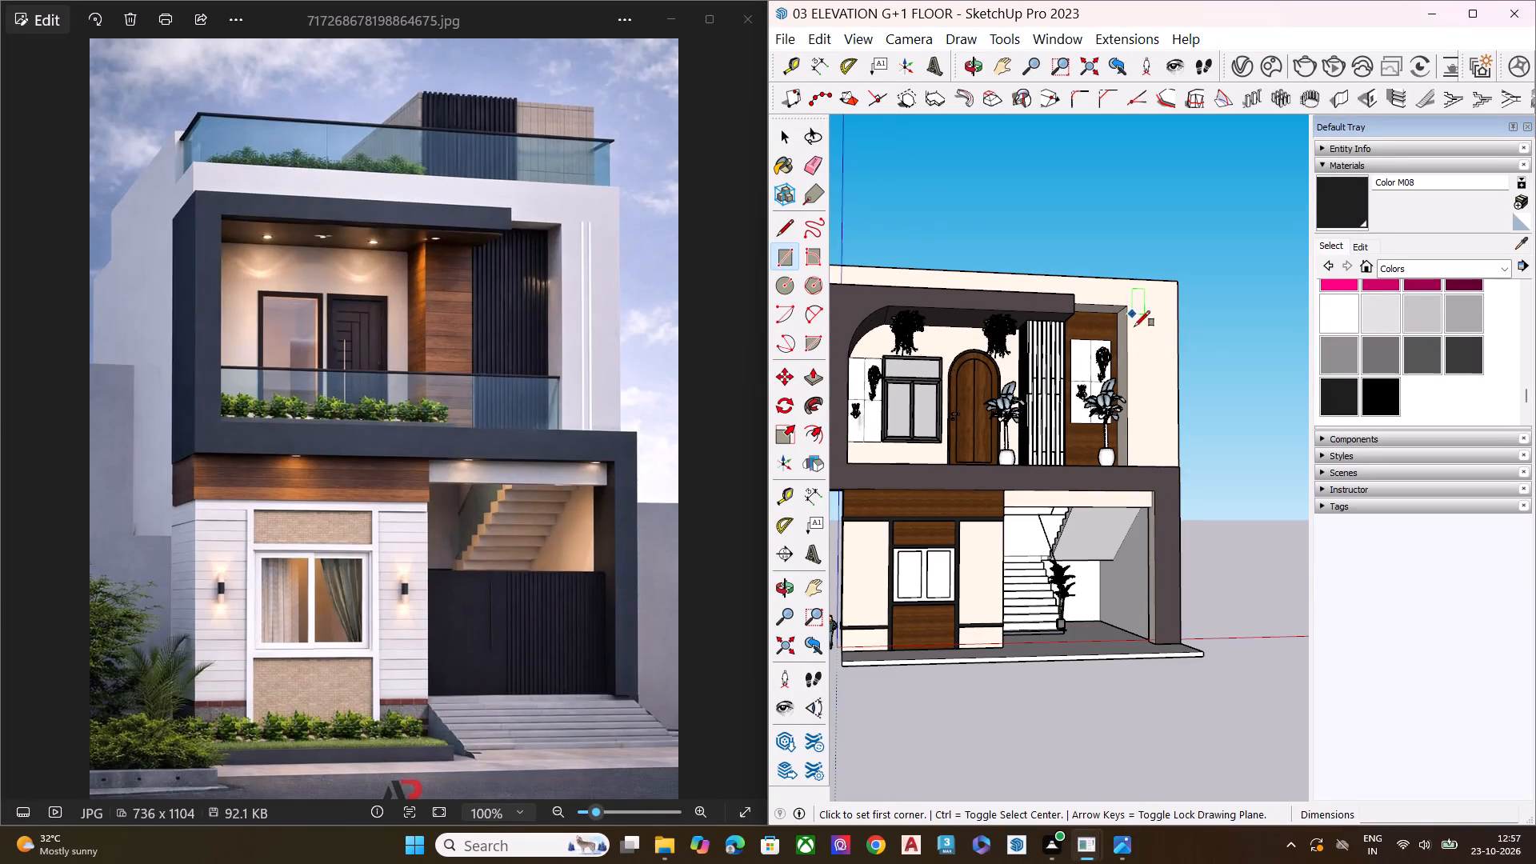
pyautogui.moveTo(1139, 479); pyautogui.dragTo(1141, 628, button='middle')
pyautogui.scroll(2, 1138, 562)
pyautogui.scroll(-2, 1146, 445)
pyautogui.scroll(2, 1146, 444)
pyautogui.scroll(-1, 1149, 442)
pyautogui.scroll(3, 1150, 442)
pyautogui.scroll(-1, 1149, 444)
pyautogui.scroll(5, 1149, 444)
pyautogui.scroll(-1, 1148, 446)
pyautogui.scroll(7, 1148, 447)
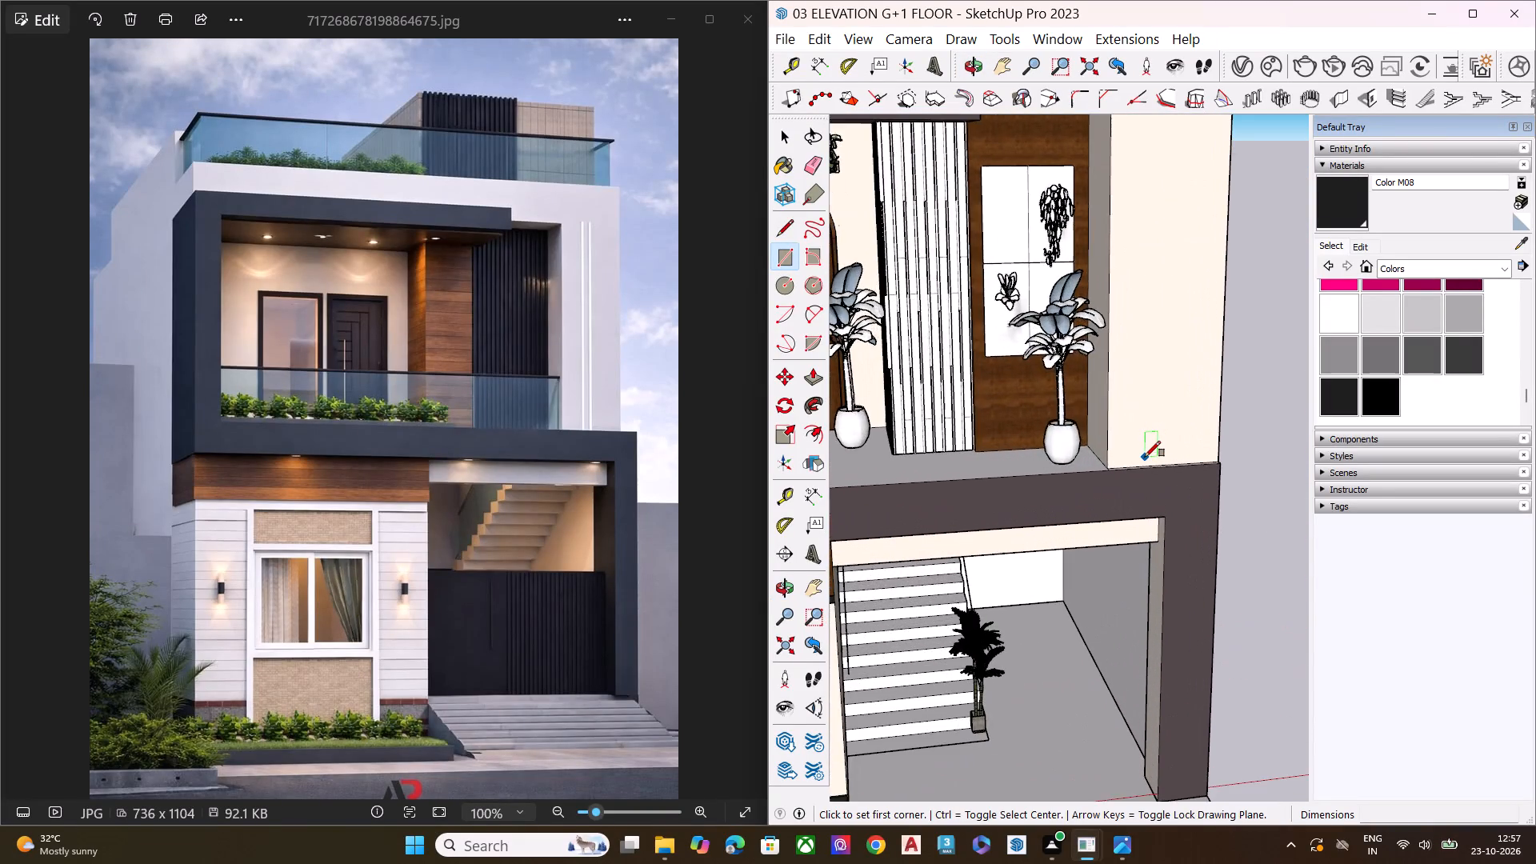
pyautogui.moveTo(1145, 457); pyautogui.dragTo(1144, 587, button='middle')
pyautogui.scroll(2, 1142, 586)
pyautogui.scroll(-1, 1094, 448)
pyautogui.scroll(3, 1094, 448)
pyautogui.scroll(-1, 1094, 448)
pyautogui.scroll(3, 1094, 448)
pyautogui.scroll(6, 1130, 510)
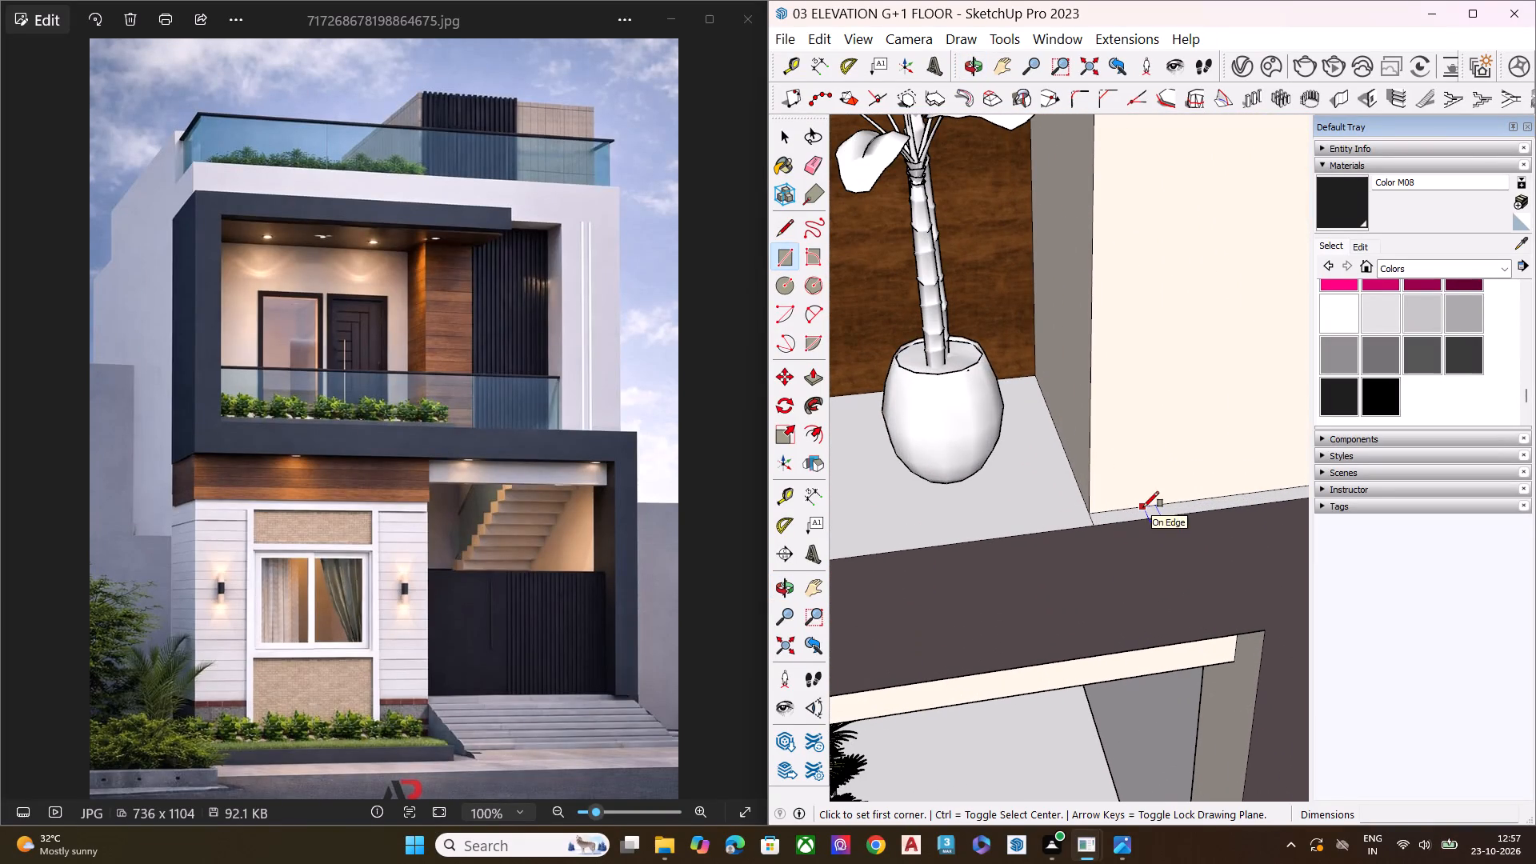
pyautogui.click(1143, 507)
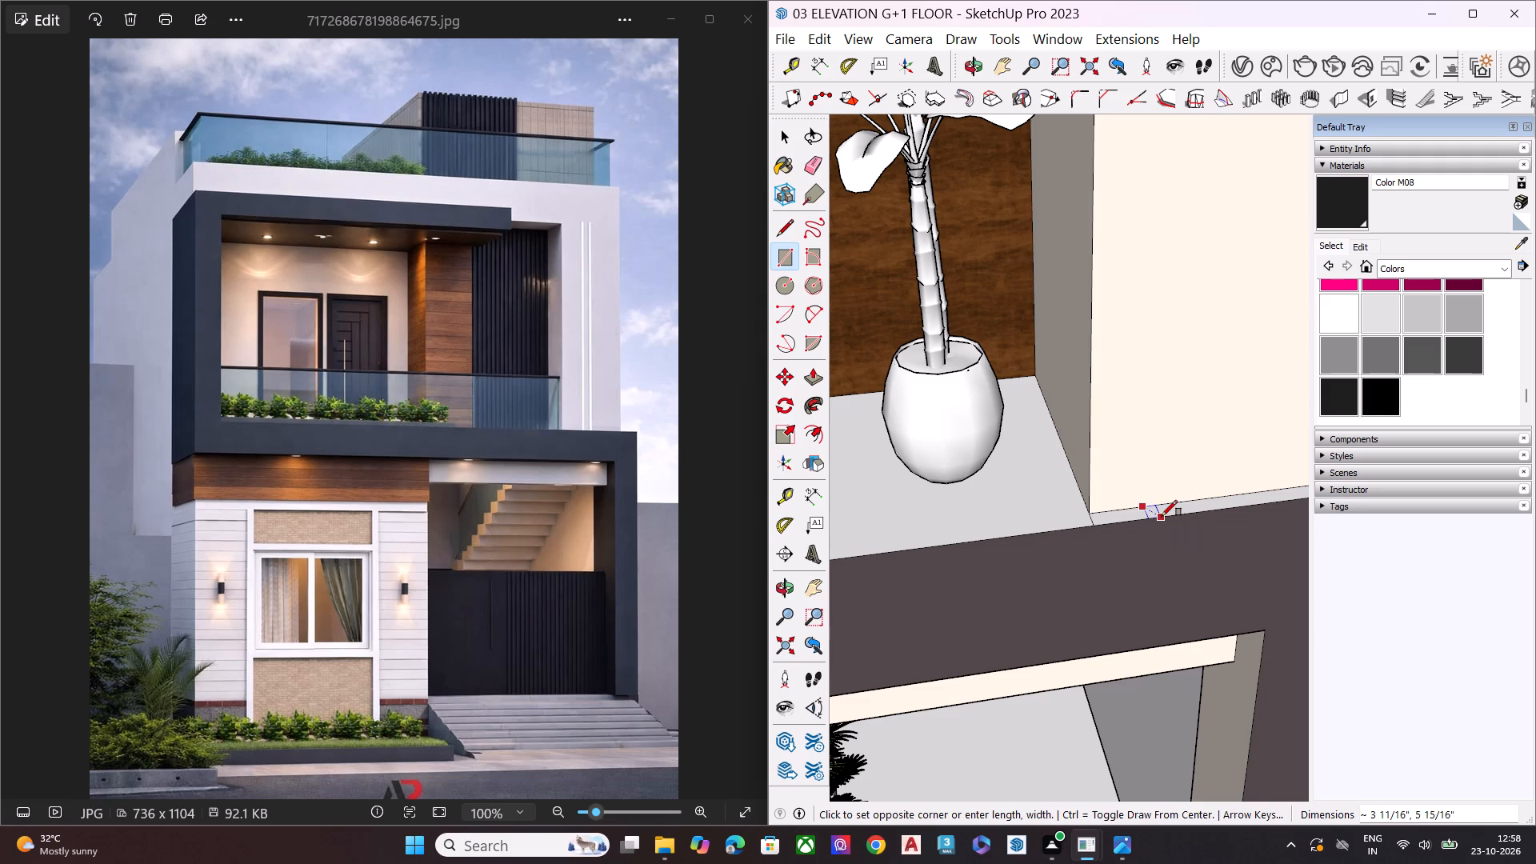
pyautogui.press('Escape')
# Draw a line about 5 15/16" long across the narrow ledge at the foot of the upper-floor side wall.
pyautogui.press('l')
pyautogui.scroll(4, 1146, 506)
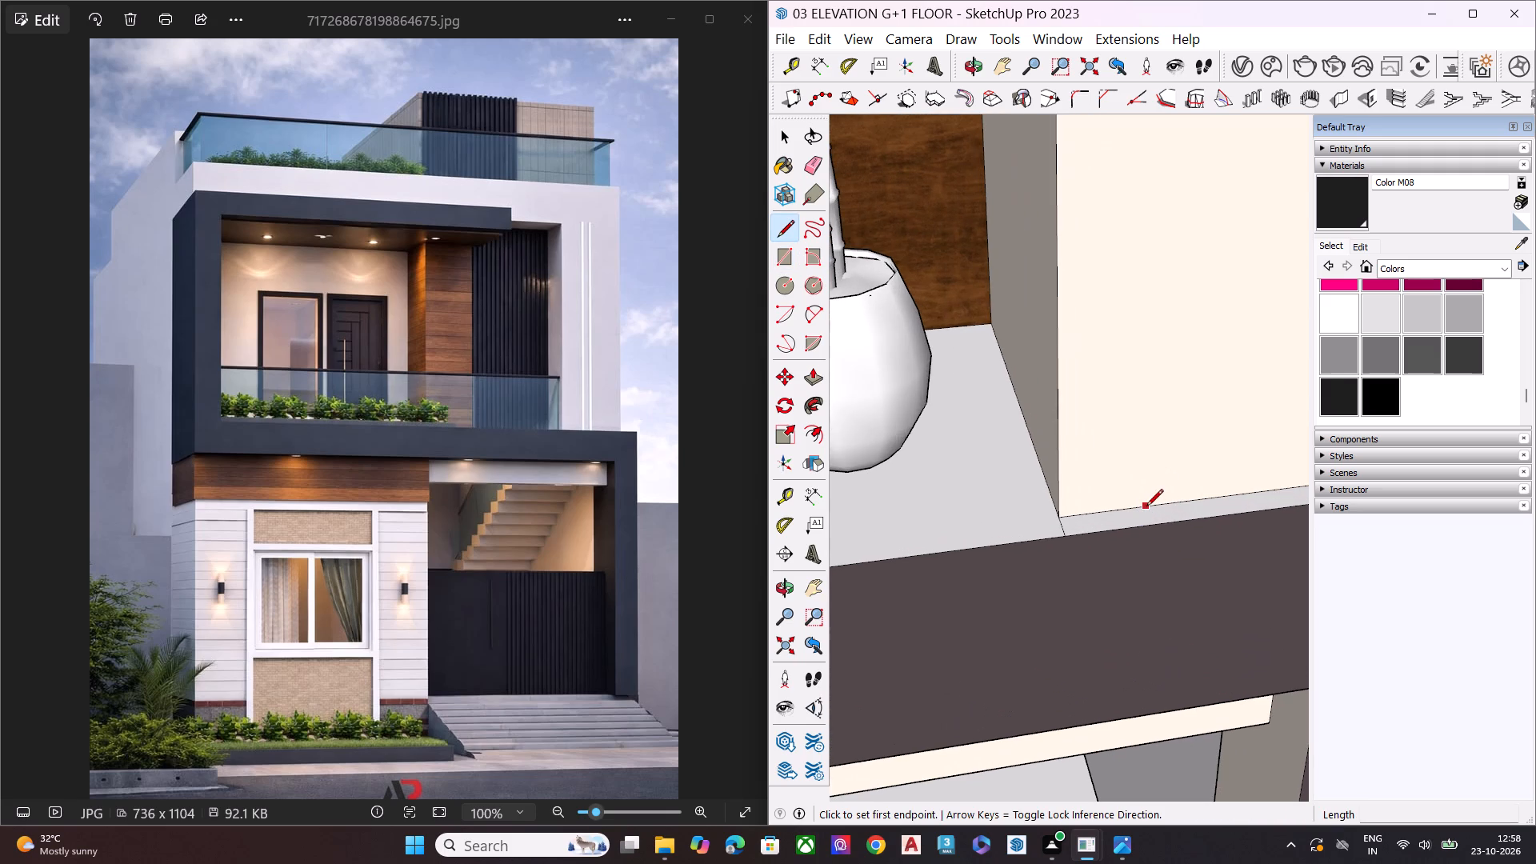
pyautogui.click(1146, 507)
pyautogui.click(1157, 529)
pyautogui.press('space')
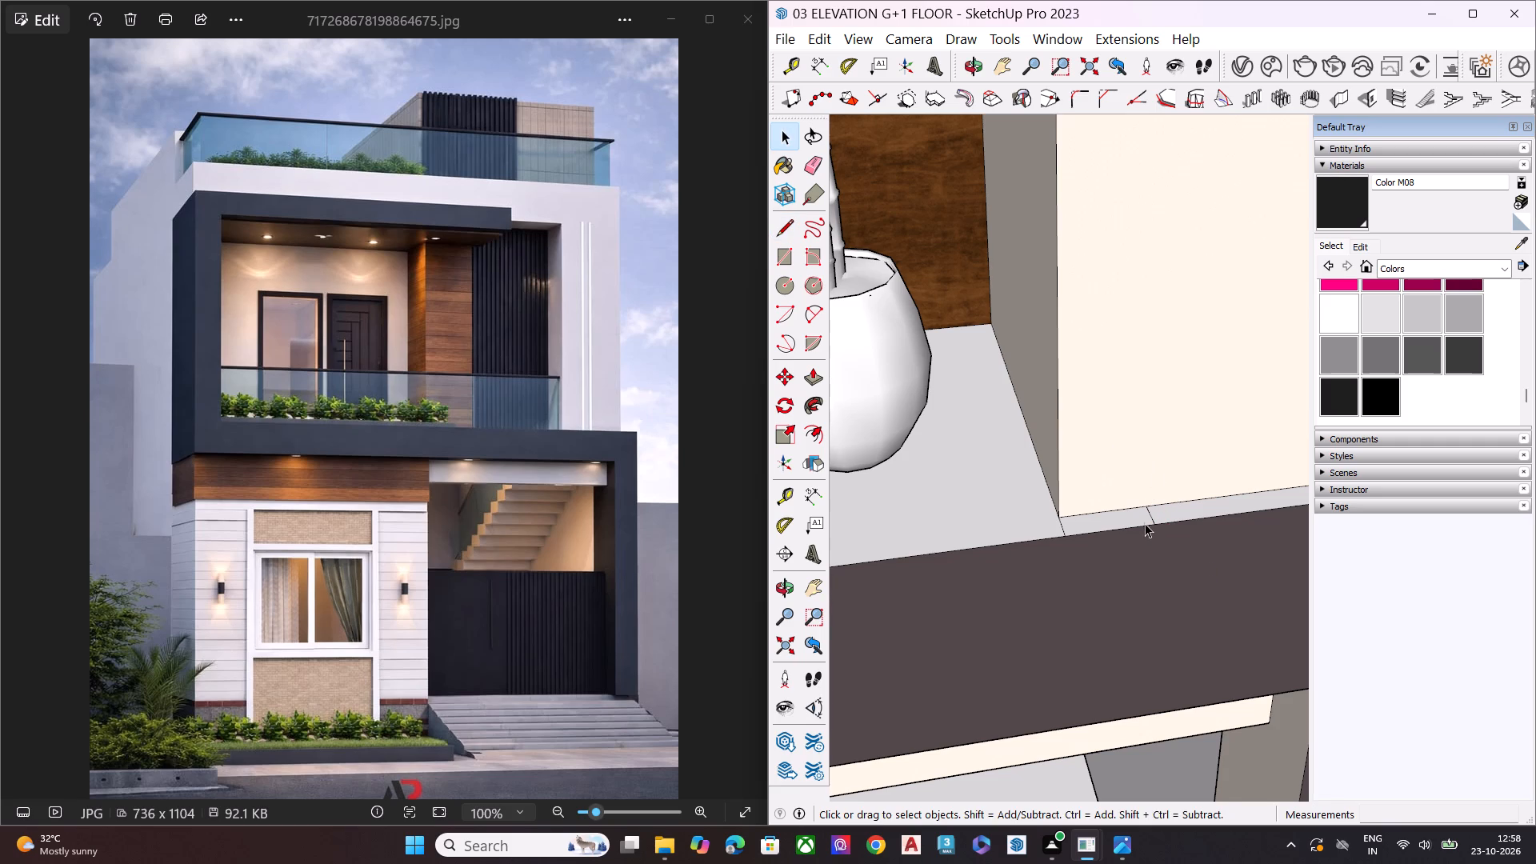
# Erase the short line across the ledge and the ledge edge at the side wall's inner corner.
pyautogui.scroll(4, 1145, 523)
pyautogui.press('e')
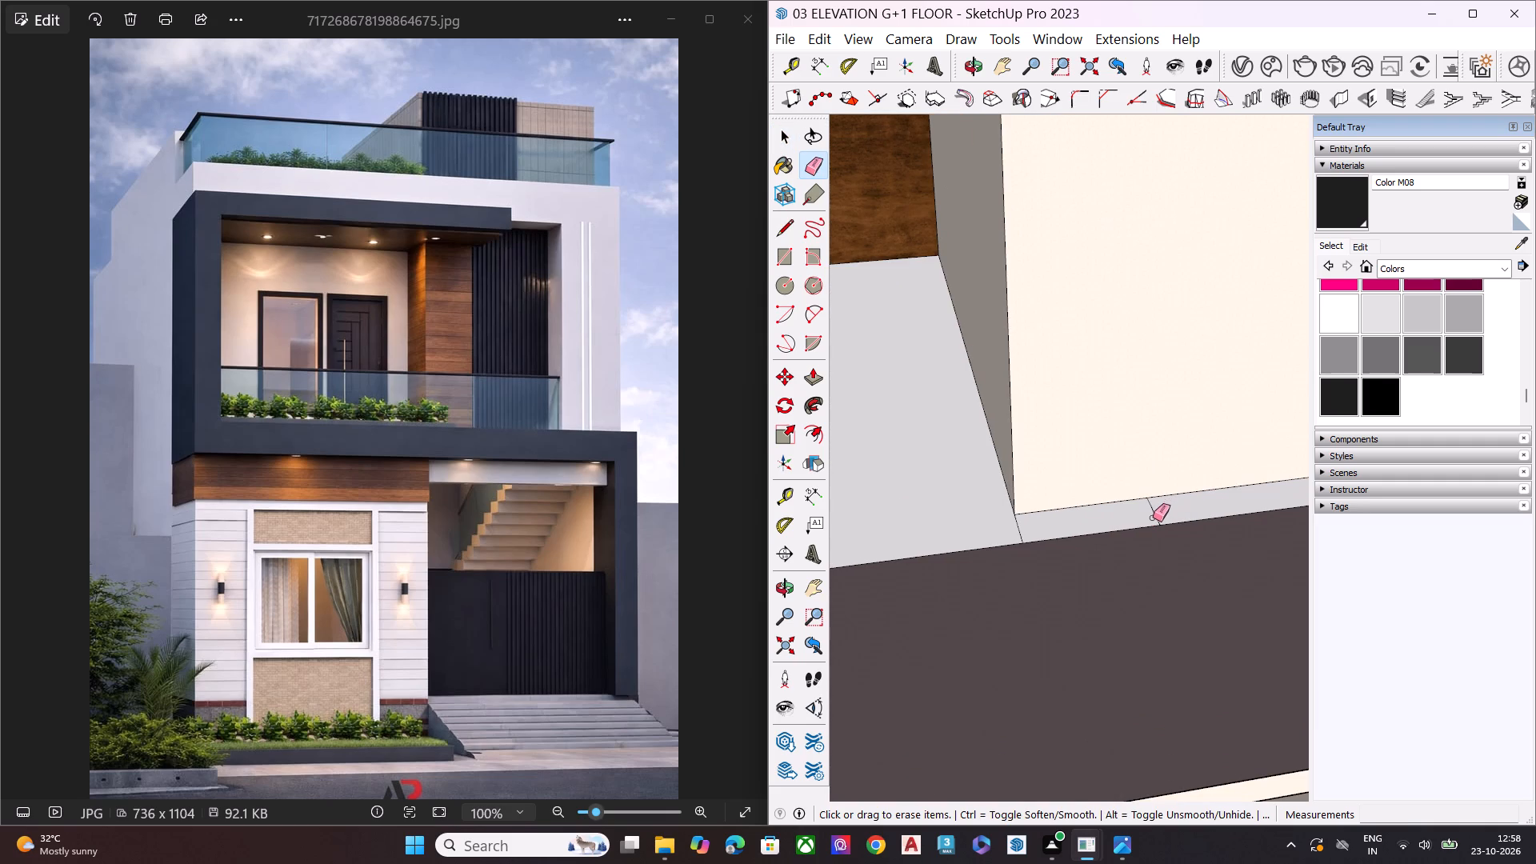
pyautogui.click(1154, 515)
pyautogui.click(1019, 530)
pyautogui.scroll(-2, 1026, 518)
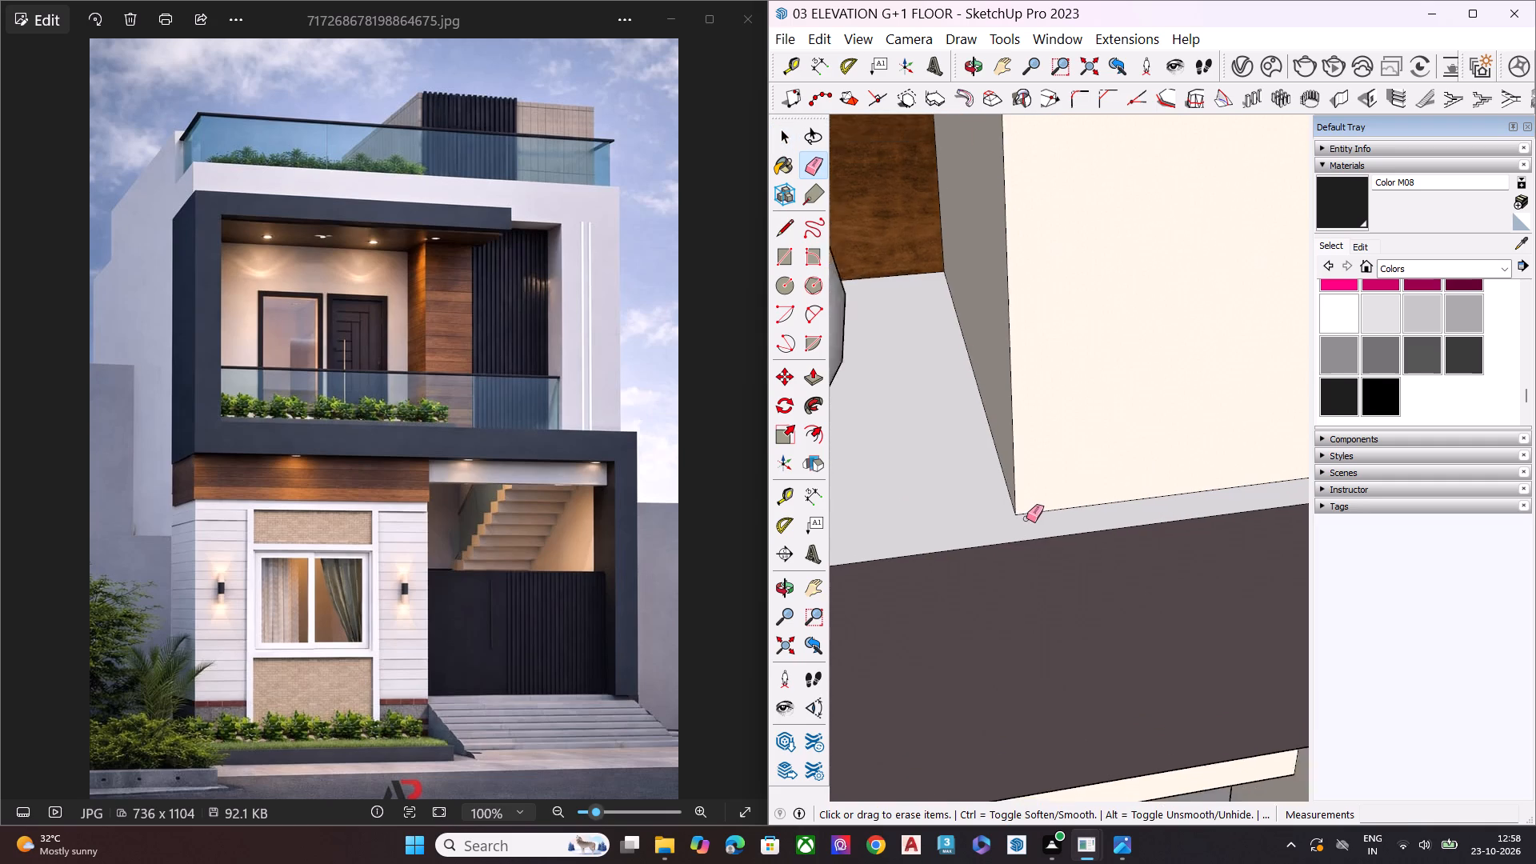
# Examine the balcony ledge, dark frame and upper-floor side wall from several angles and distances.
pyautogui.scroll(-5, 1026, 518)
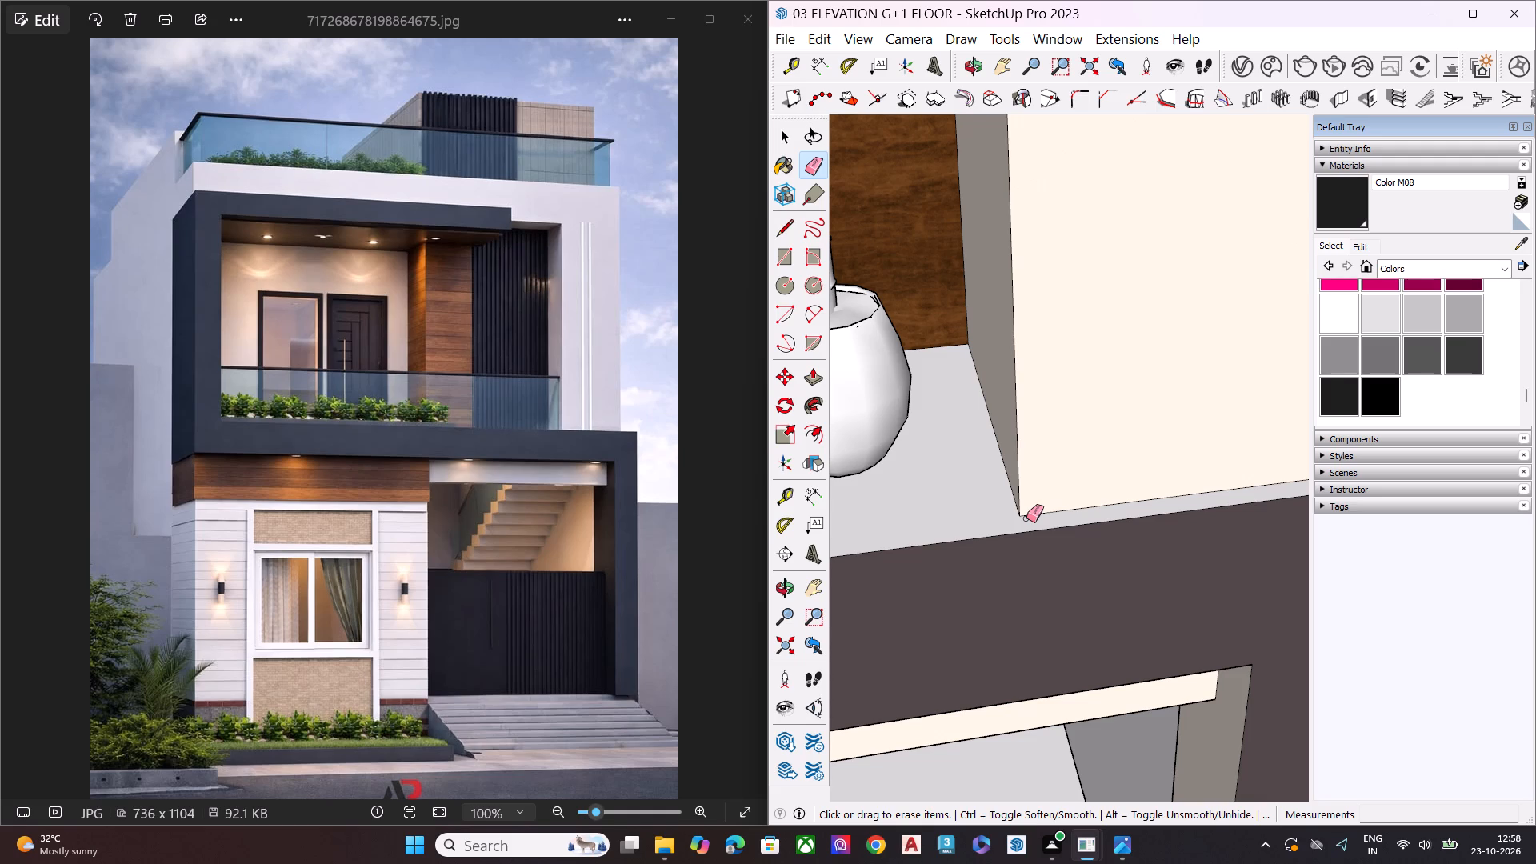
pyautogui.scroll(-9, 1041, 426)
pyautogui.scroll(-2, 1094, 487)
pyautogui.scroll(1, 1095, 489)
pyautogui.scroll(-5, 1095, 490)
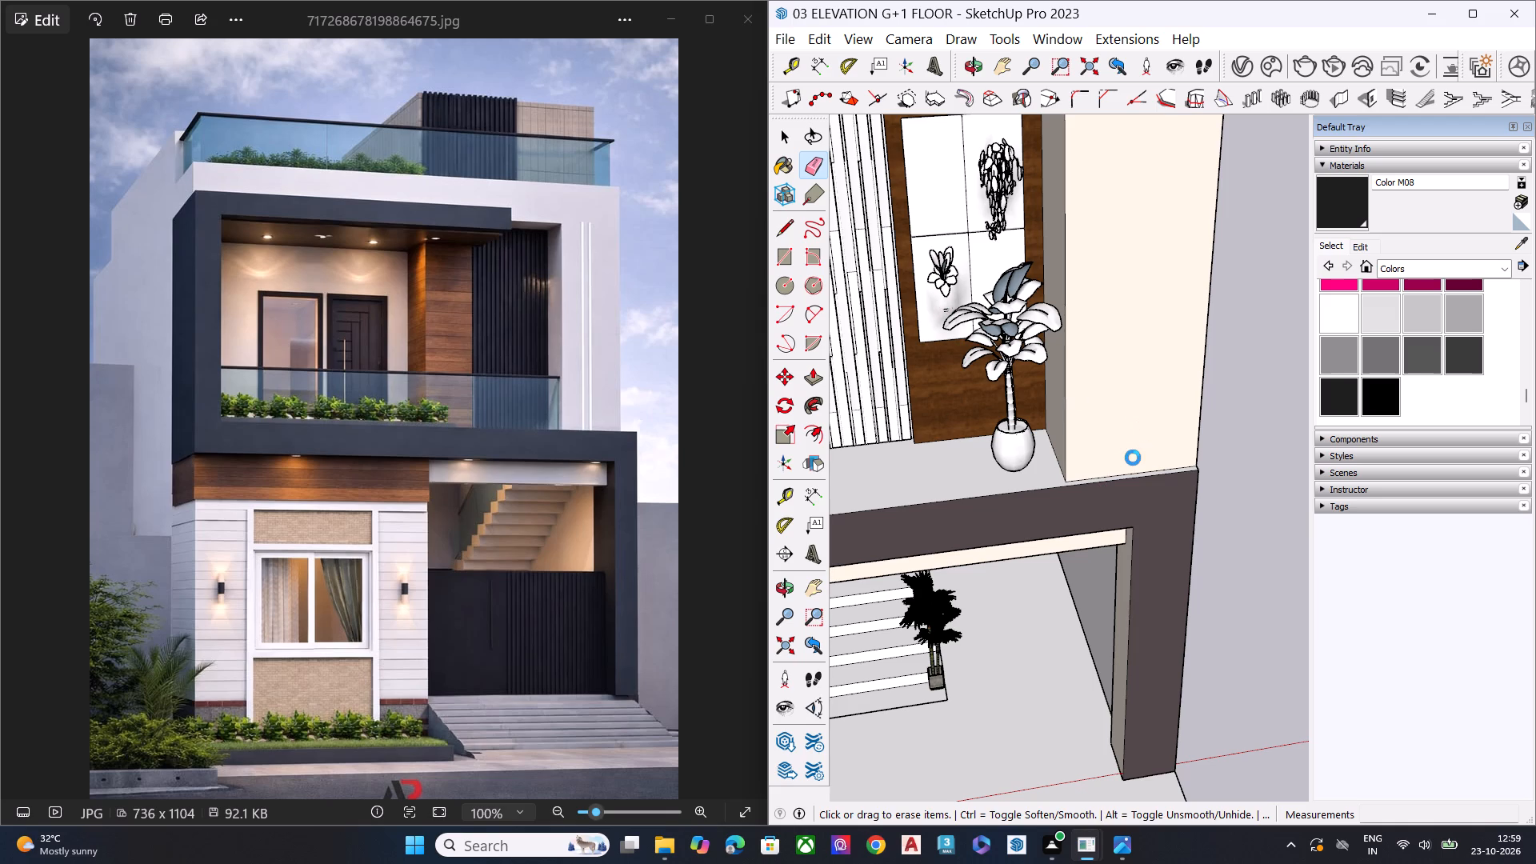
pyautogui.scroll(-5, 1162, 426)
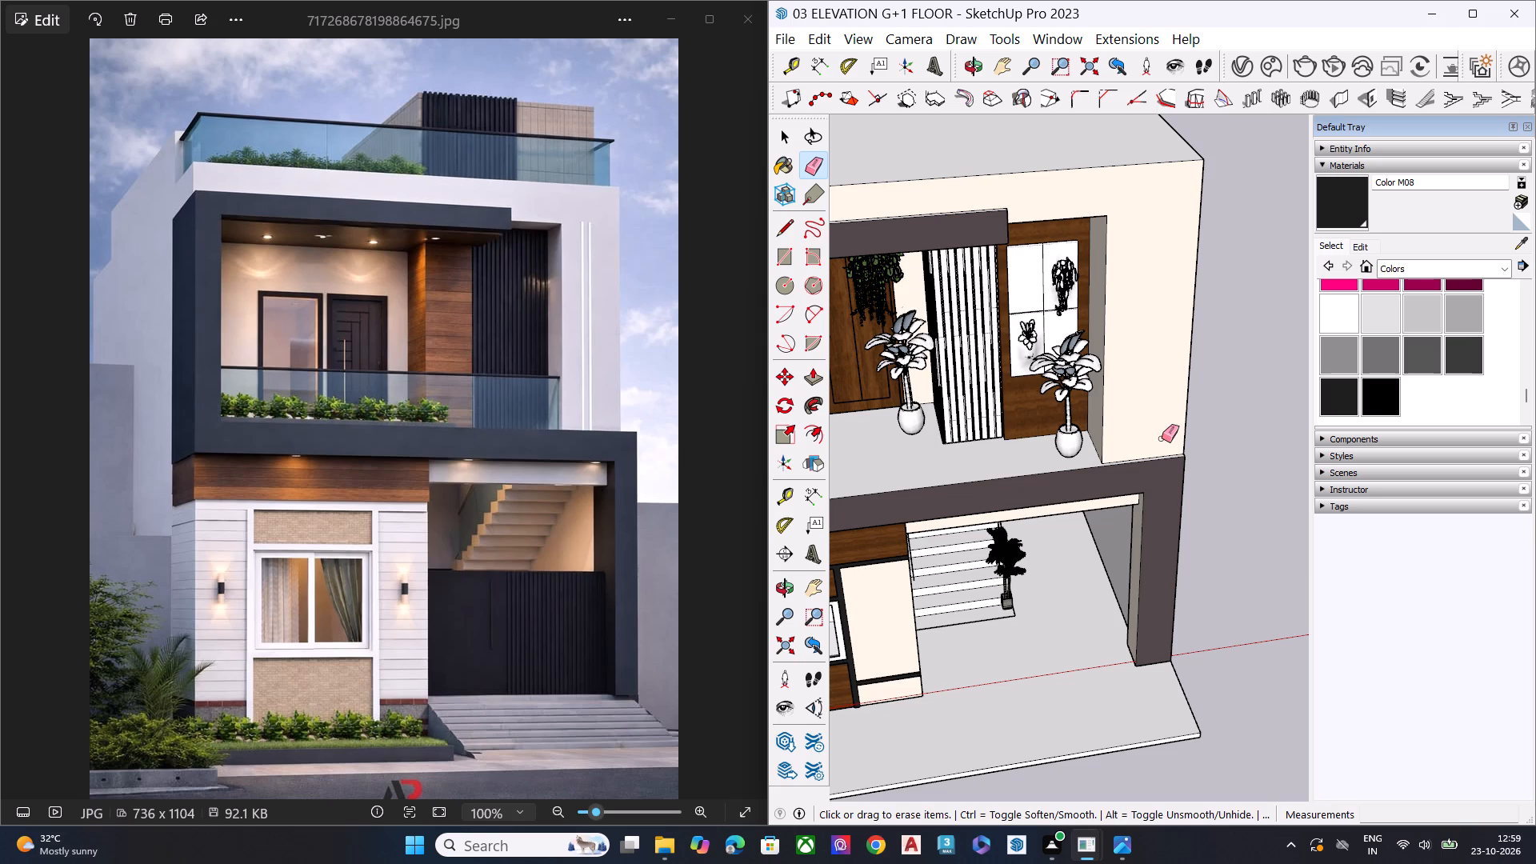
pyautogui.scroll(-6, 1165, 437)
pyautogui.moveTo(1132, 482); pyautogui.dragTo(1194, 422, button='middle')
pyautogui.scroll(9, 1182, 431)
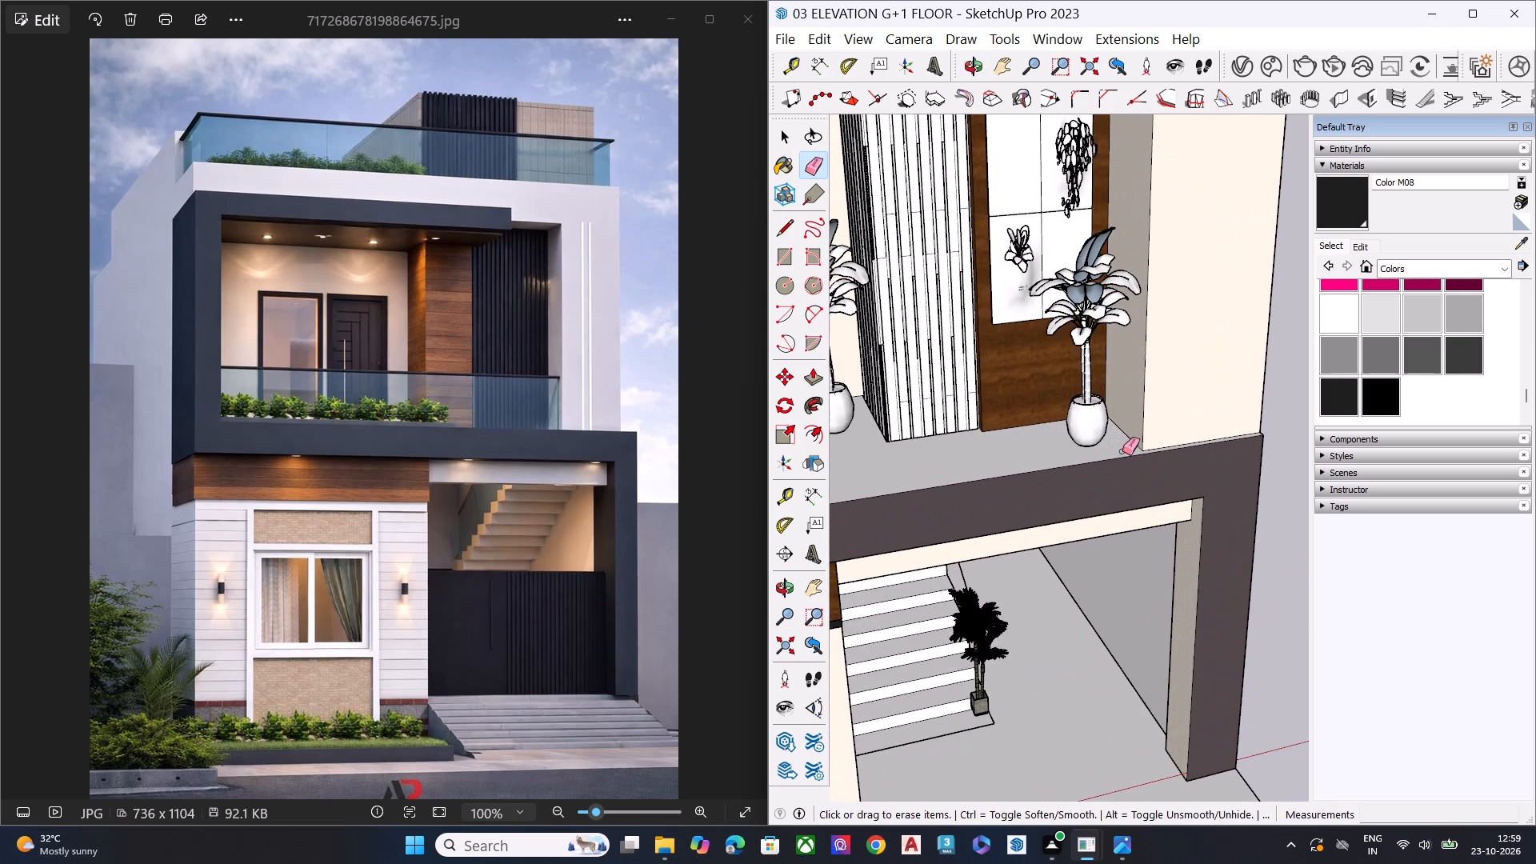
pyautogui.scroll(4, 1162, 466)
pyautogui.scroll(-1, 1216, 490)
pyautogui.scroll(2, 1216, 490)
pyautogui.scroll(-5, 1216, 490)
pyautogui.rightClick(1216, 490)
pyautogui.scroll(-1, 1216, 490)
pyautogui.scroll(3, 1216, 490)
pyautogui.scroll(-7, 1216, 490)
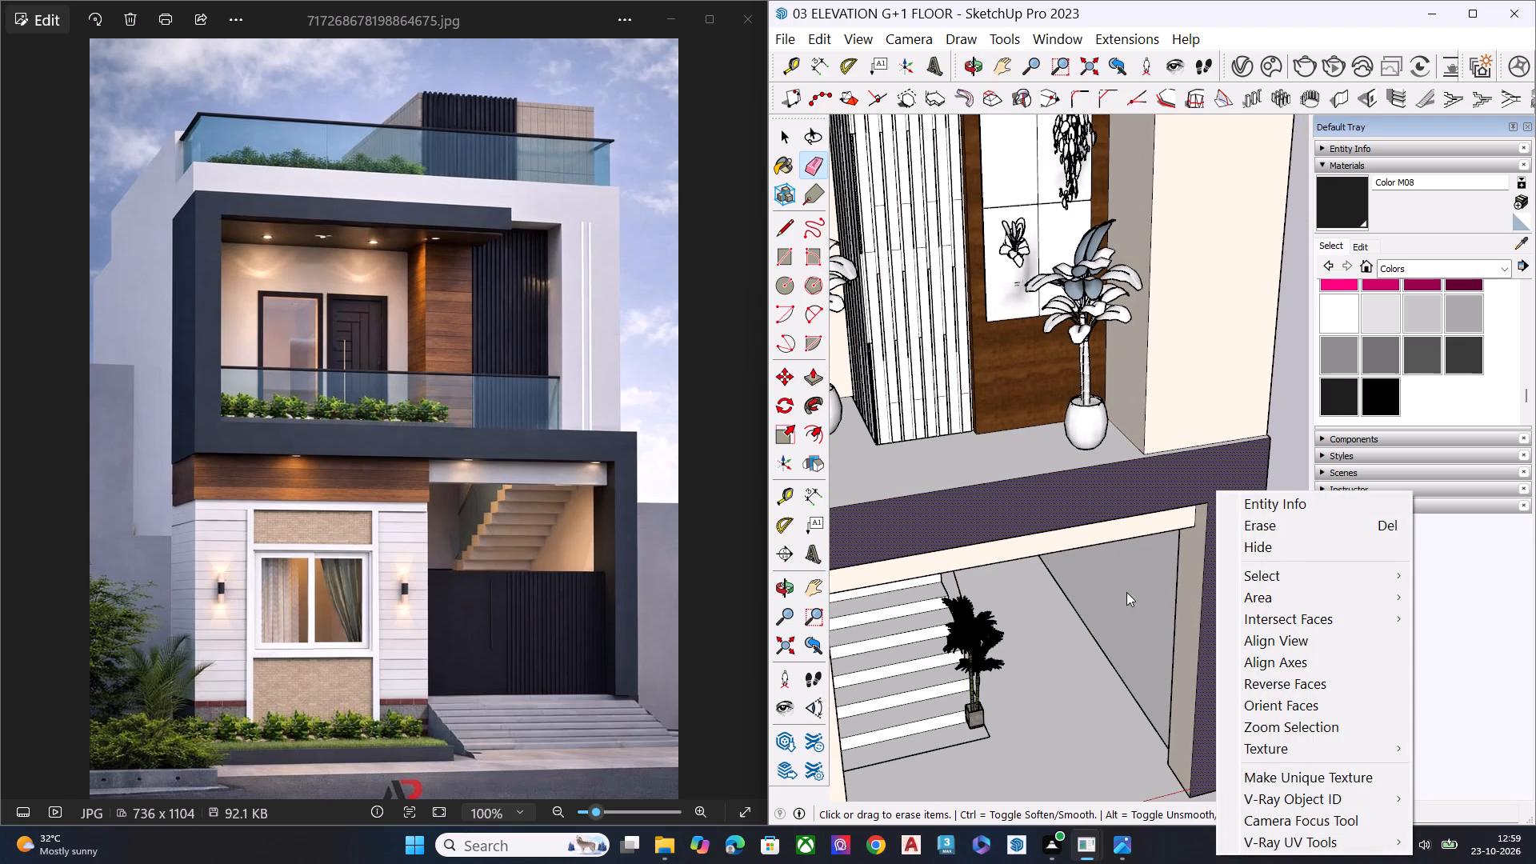
pyautogui.click(1078, 645)
pyautogui.scroll(-7, 1159, 556)
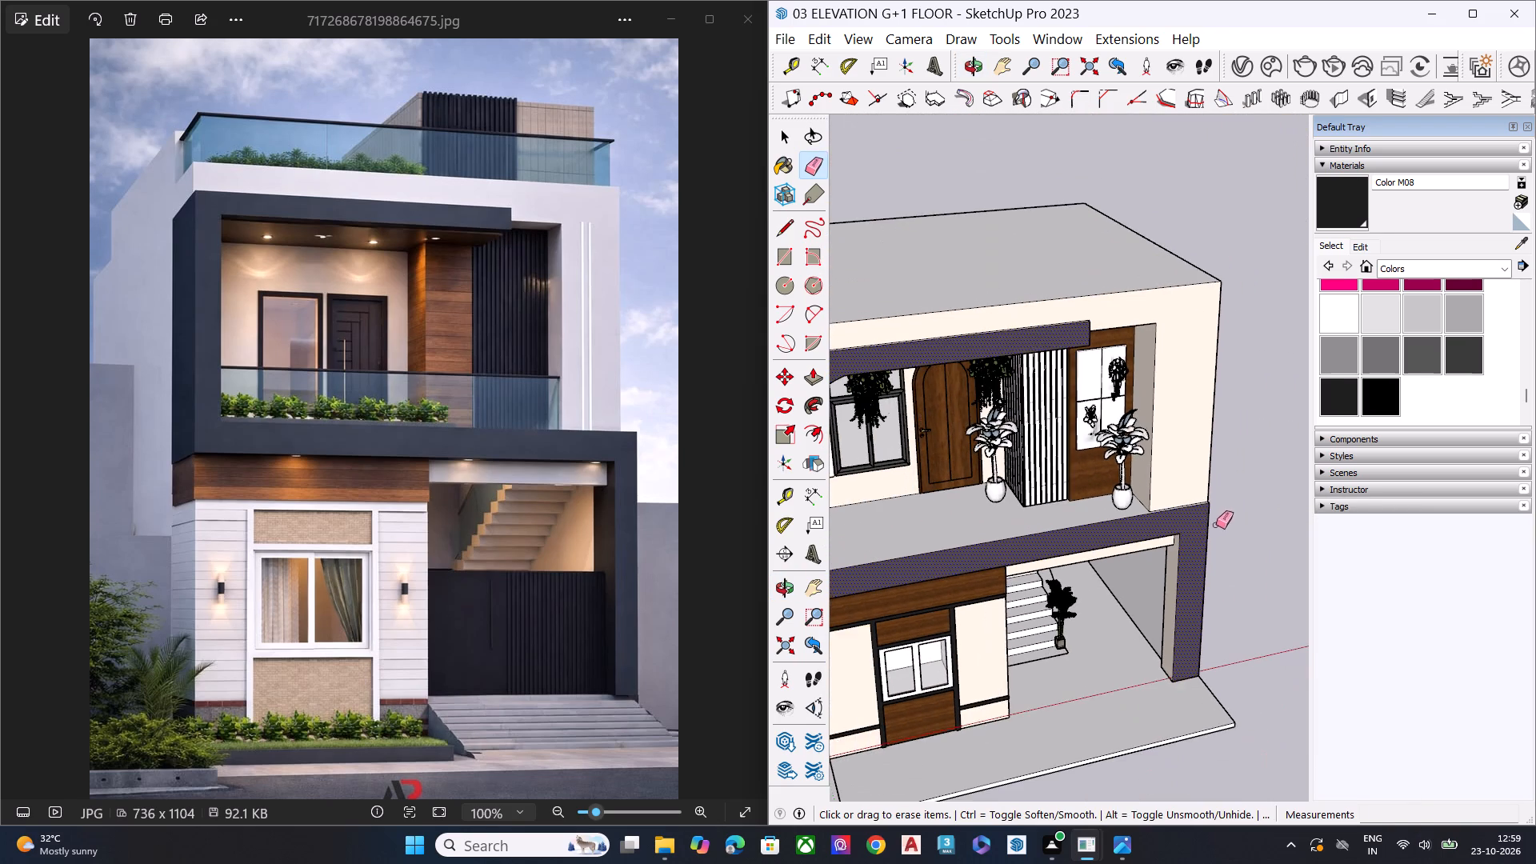
pyautogui.scroll(1, 1235, 502)
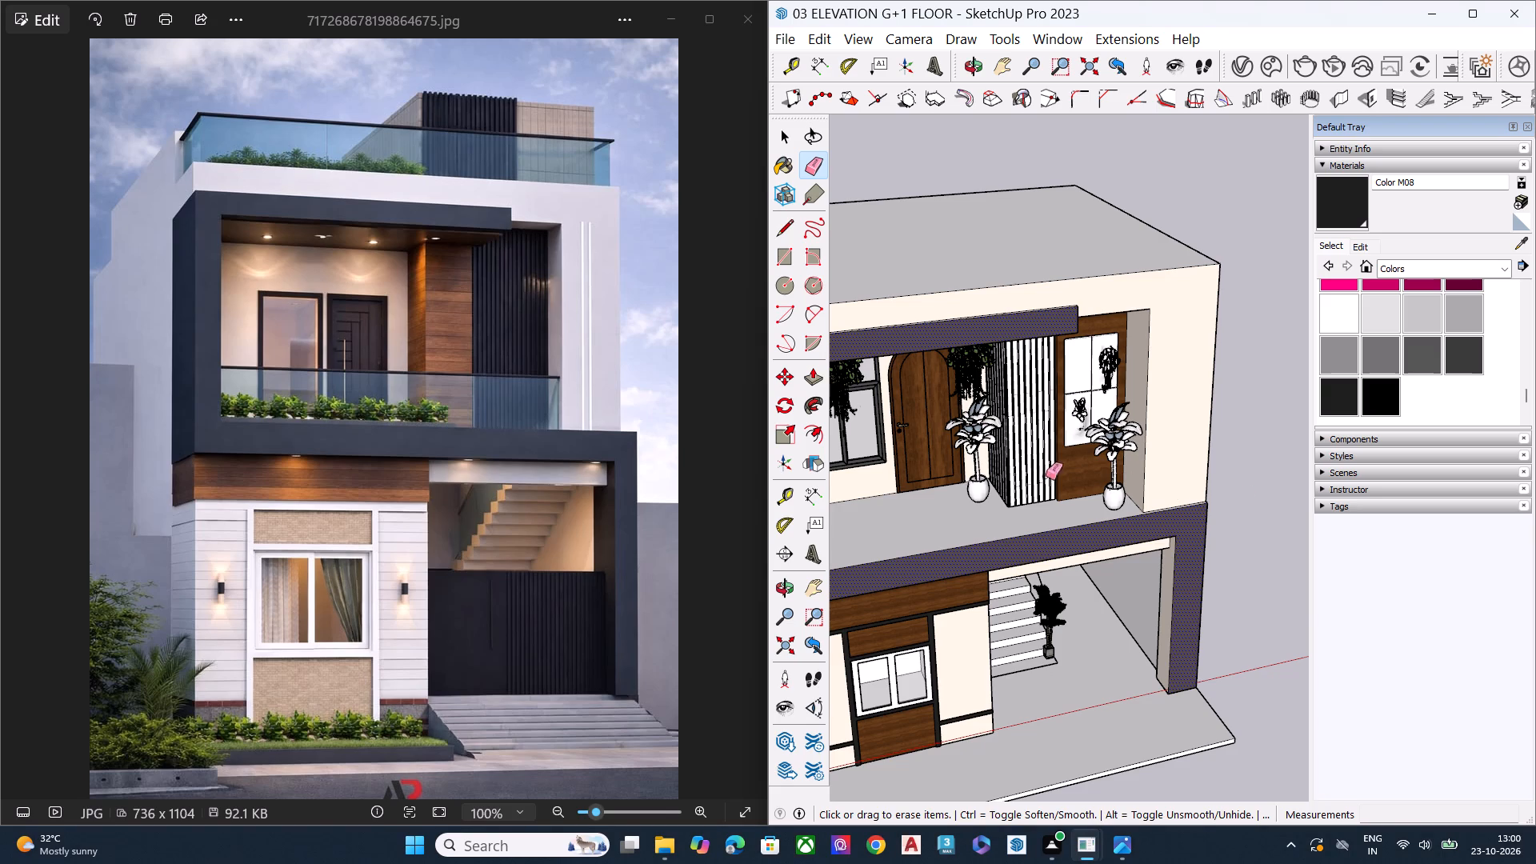
pyautogui.scroll(-3, 972, 446)
pyautogui.scroll(1, 1002, 459)
pyautogui.scroll(-3, 1006, 462)
pyautogui.moveTo(1026, 549); pyautogui.dragTo(1017, 422, button='middle')
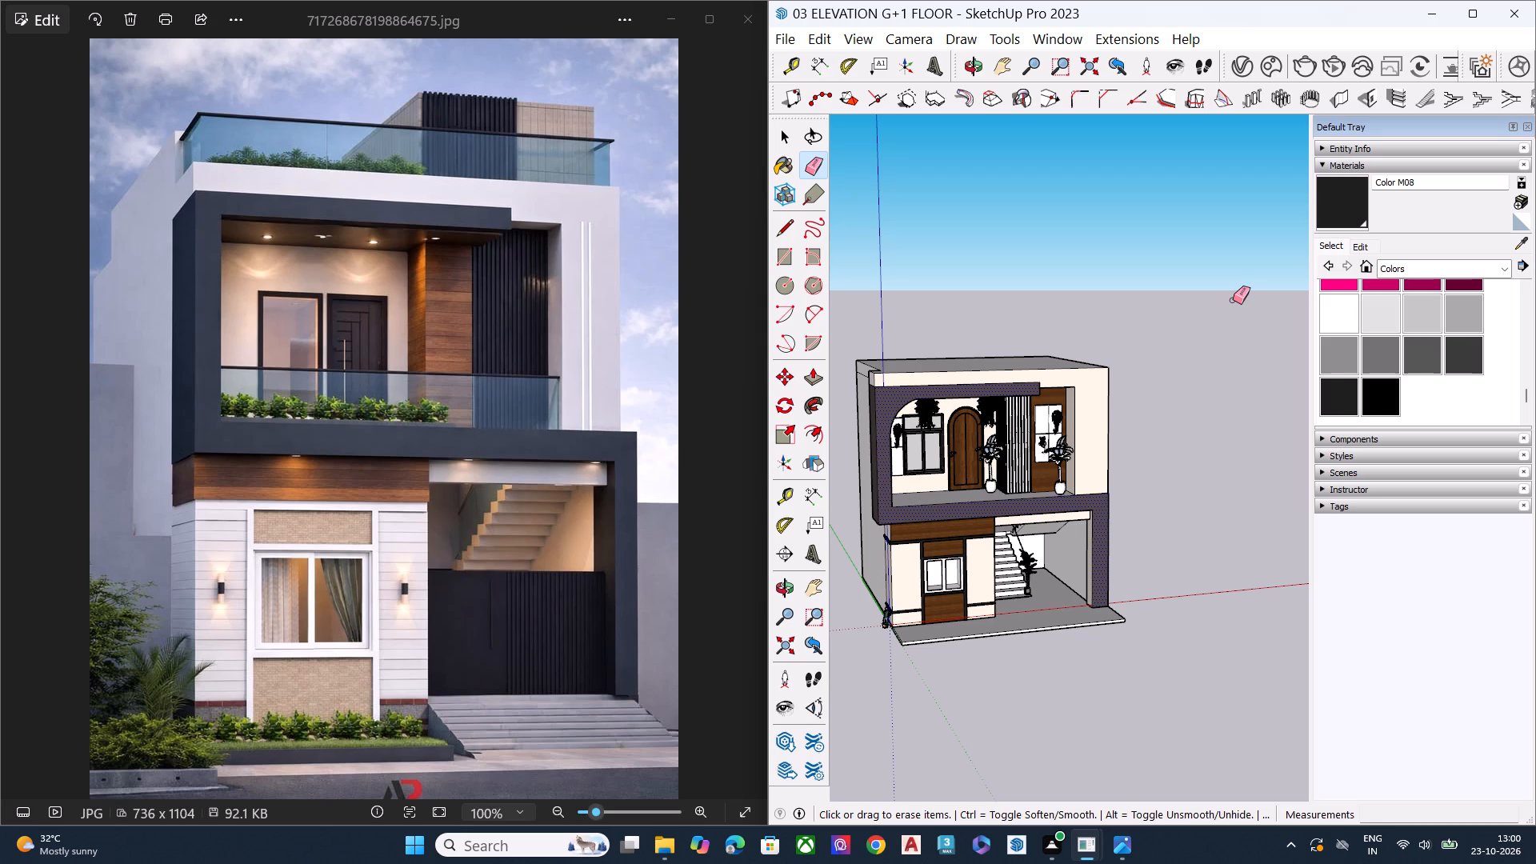
pyautogui.scroll(-4, 1122, 402)
pyautogui.moveTo(966, 589); pyautogui.dragTo(1014, 442, button='middle')
pyautogui.scroll(8, 990, 465)
pyautogui.scroll(-1, 1041, 445)
pyautogui.scroll(9, 1043, 446)
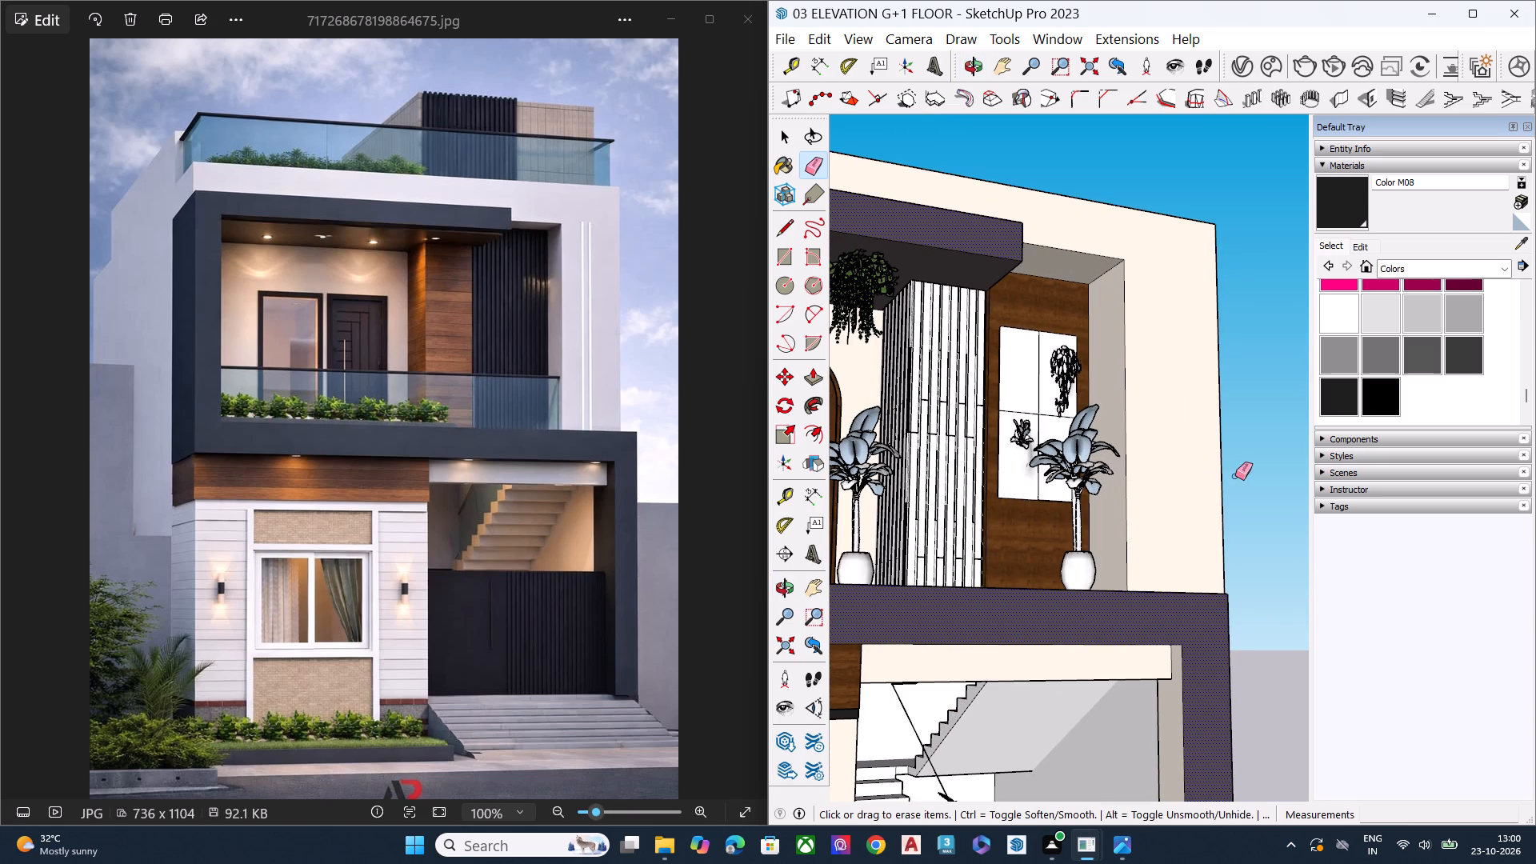
# Clear the selection and examine the balcony, fluted panel, dark frame and ceiling underside against the reference photo.
pyautogui.press('space')
pyautogui.press('space')
pyautogui.press('space')
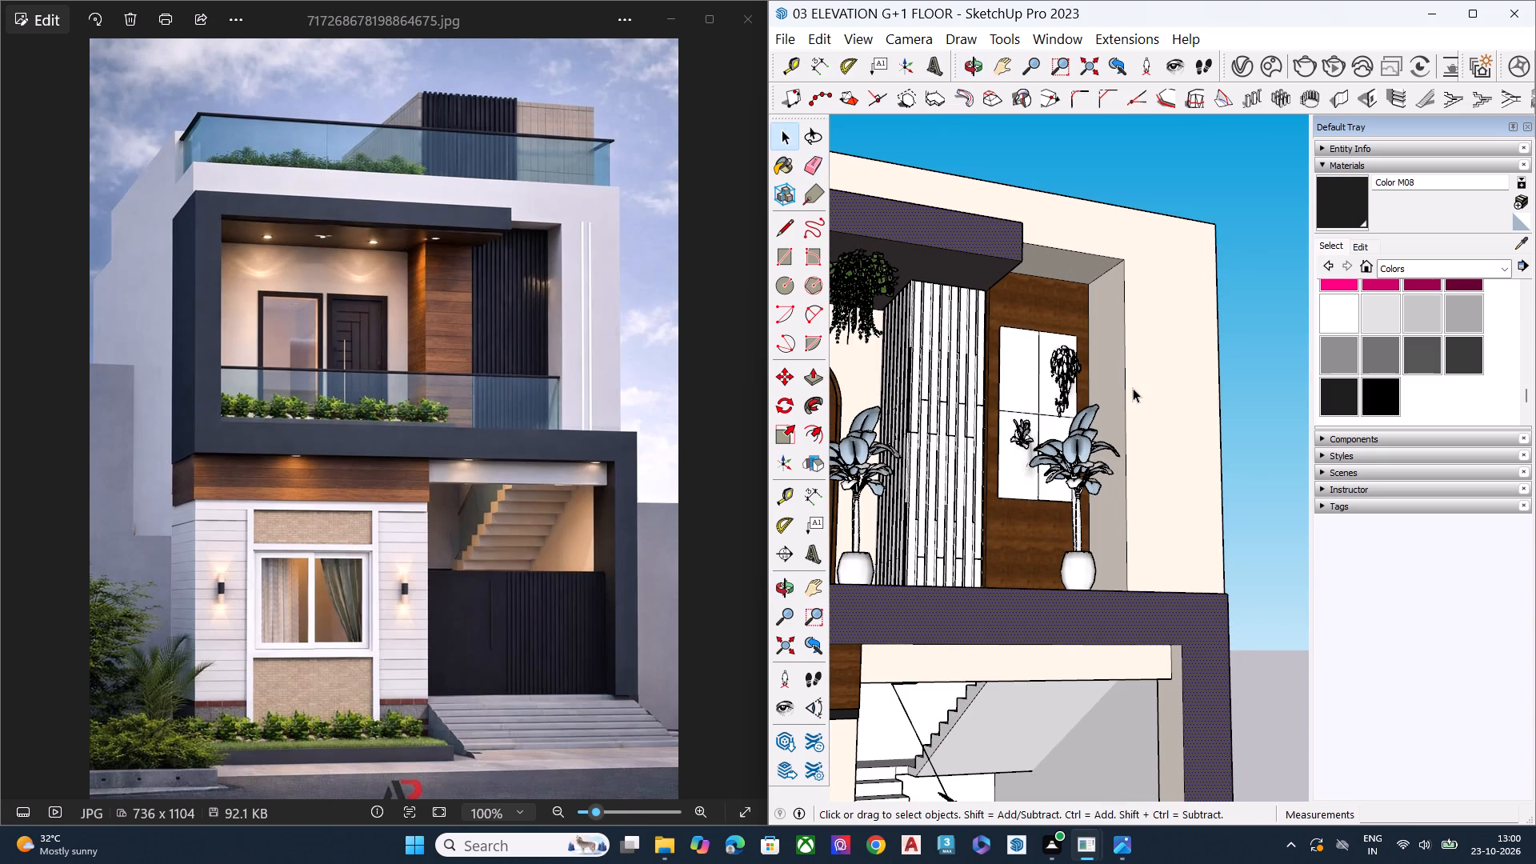
pyautogui.click(1196, 185)
pyautogui.scroll(-6, 1230, 260)
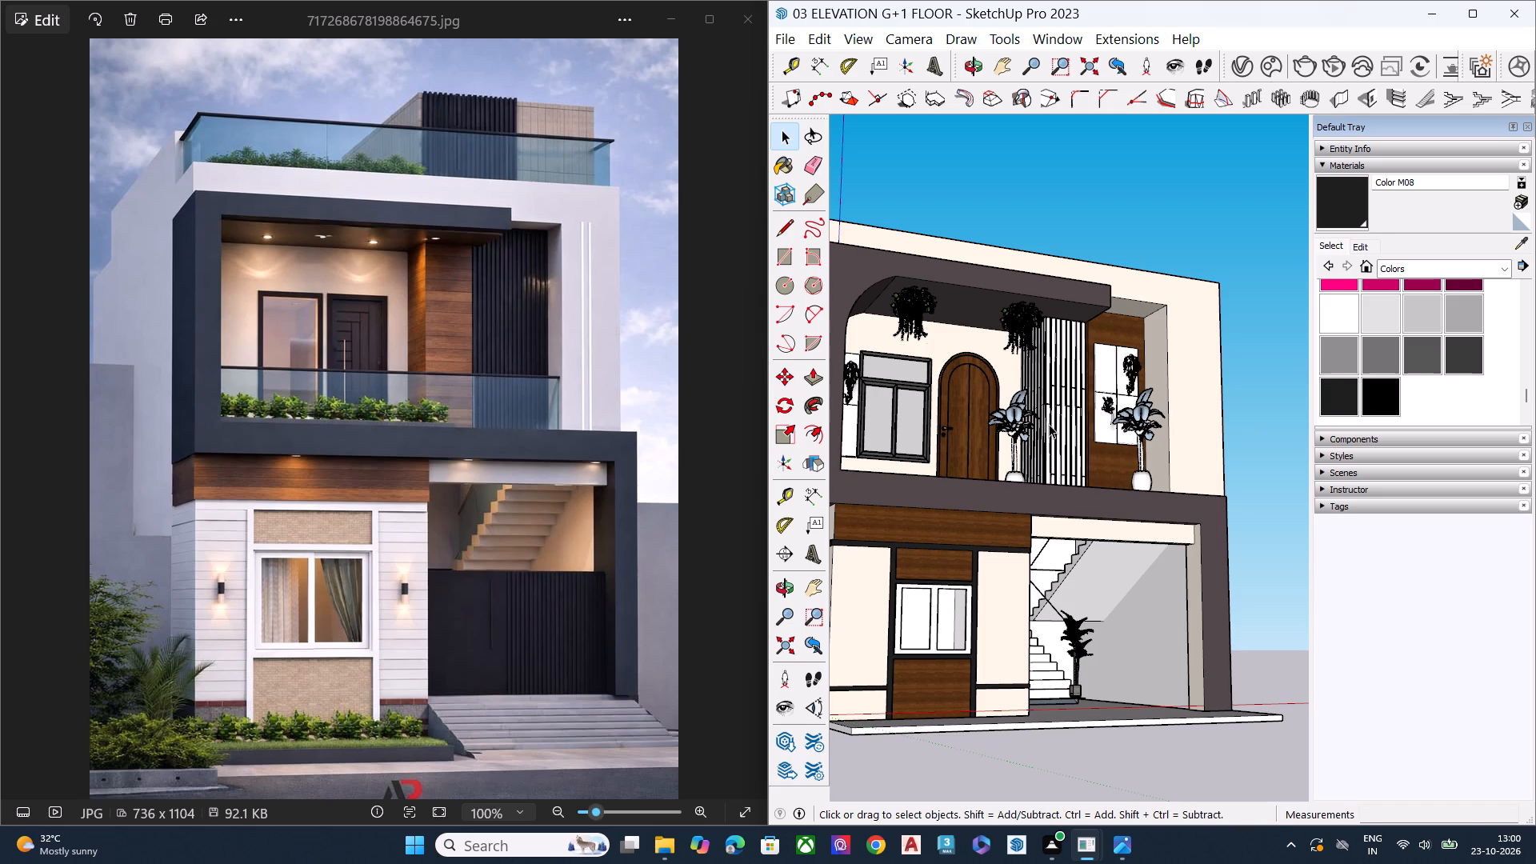
pyautogui.scroll(8, 1043, 340)
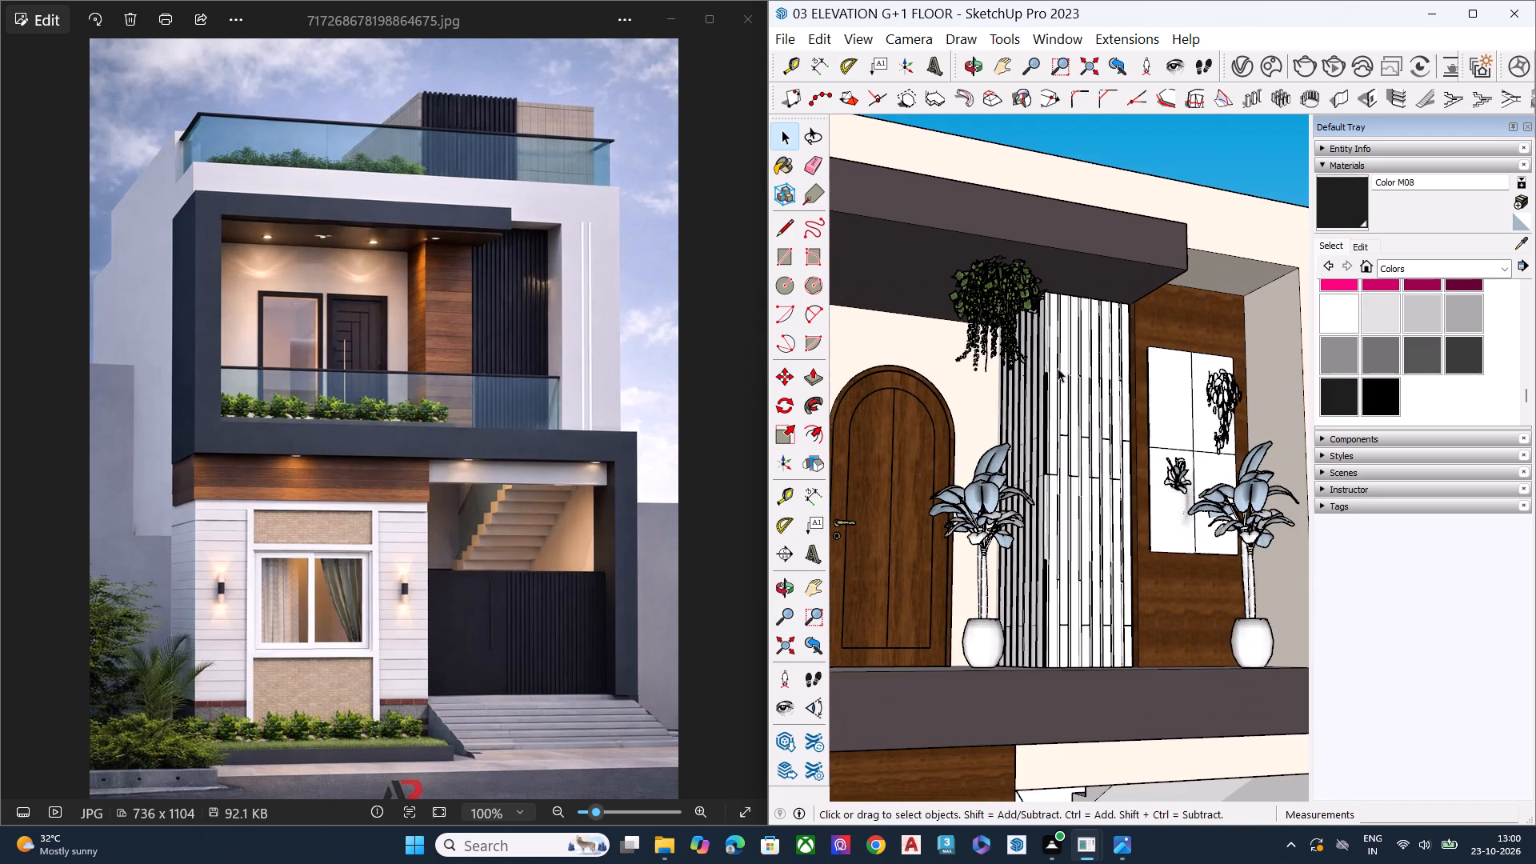
pyautogui.moveTo(1058, 386); pyautogui.dragTo(1062, 423, button='middle')
pyautogui.scroll(1, 1063, 423)
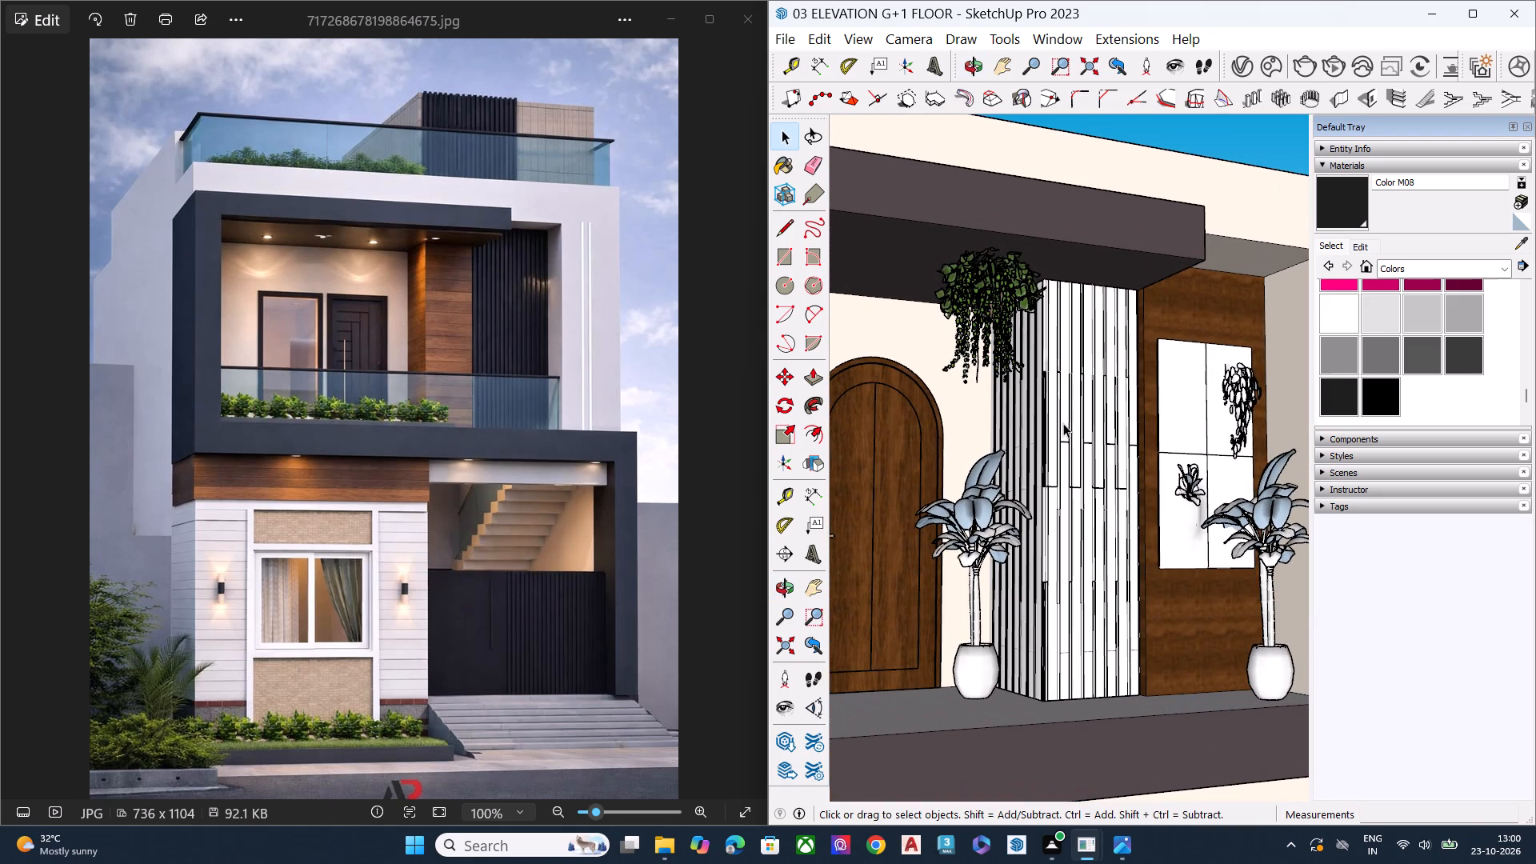
pyautogui.scroll(-9, 1063, 423)
pyautogui.scroll(1, 1068, 417)
pyautogui.scroll(-4, 1068, 417)
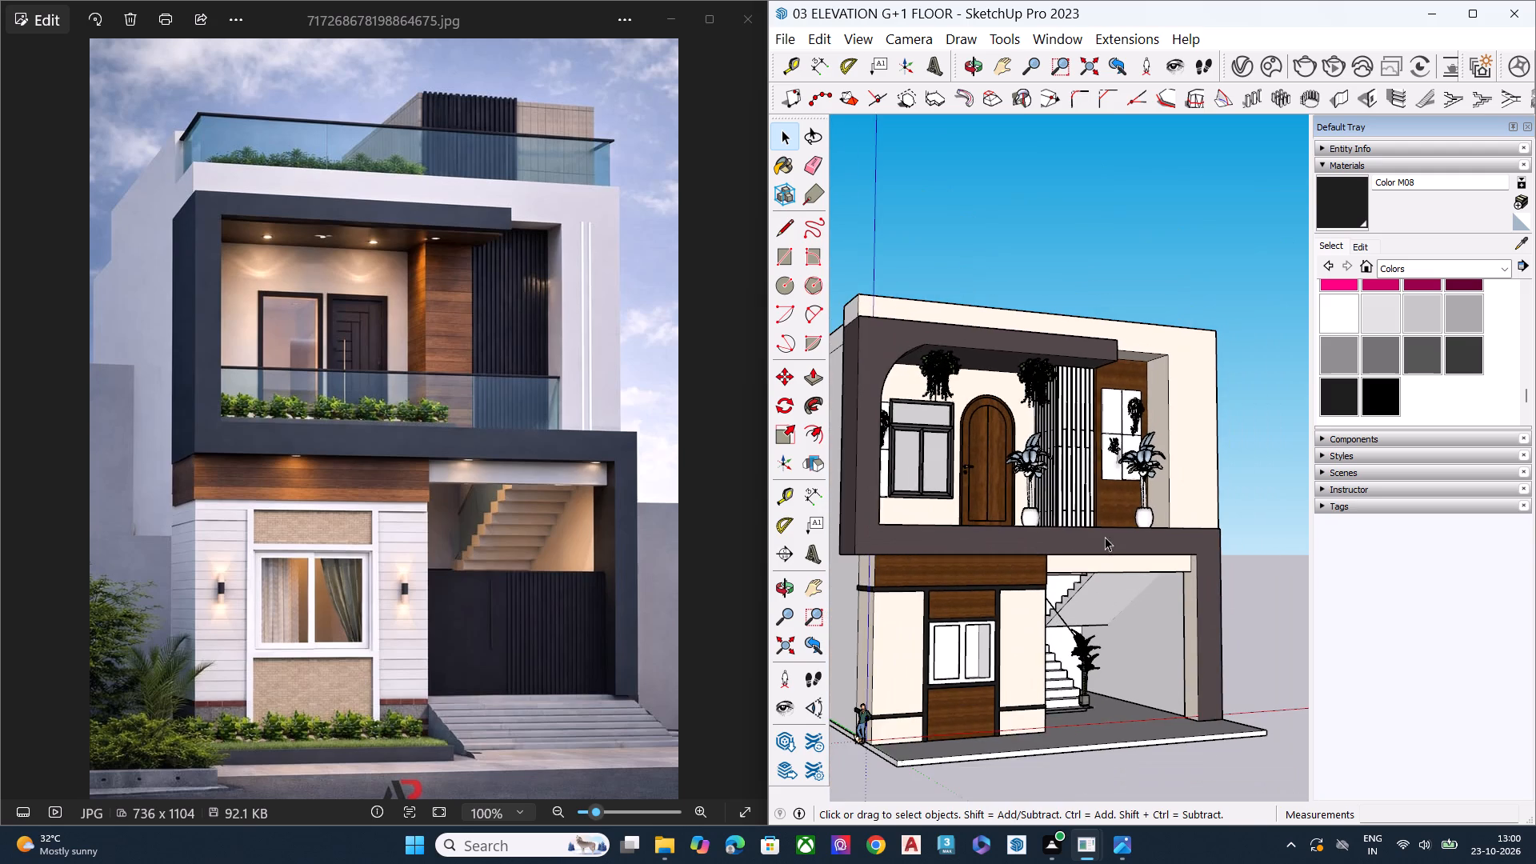
pyautogui.moveTo(1105, 538); pyautogui.dragTo(1162, 350, button='middle')
# Open the Chaos Cosmos library from the V-Ray Asset Editor and show the downloaded 3D models.
pyautogui.click(1239, 64)
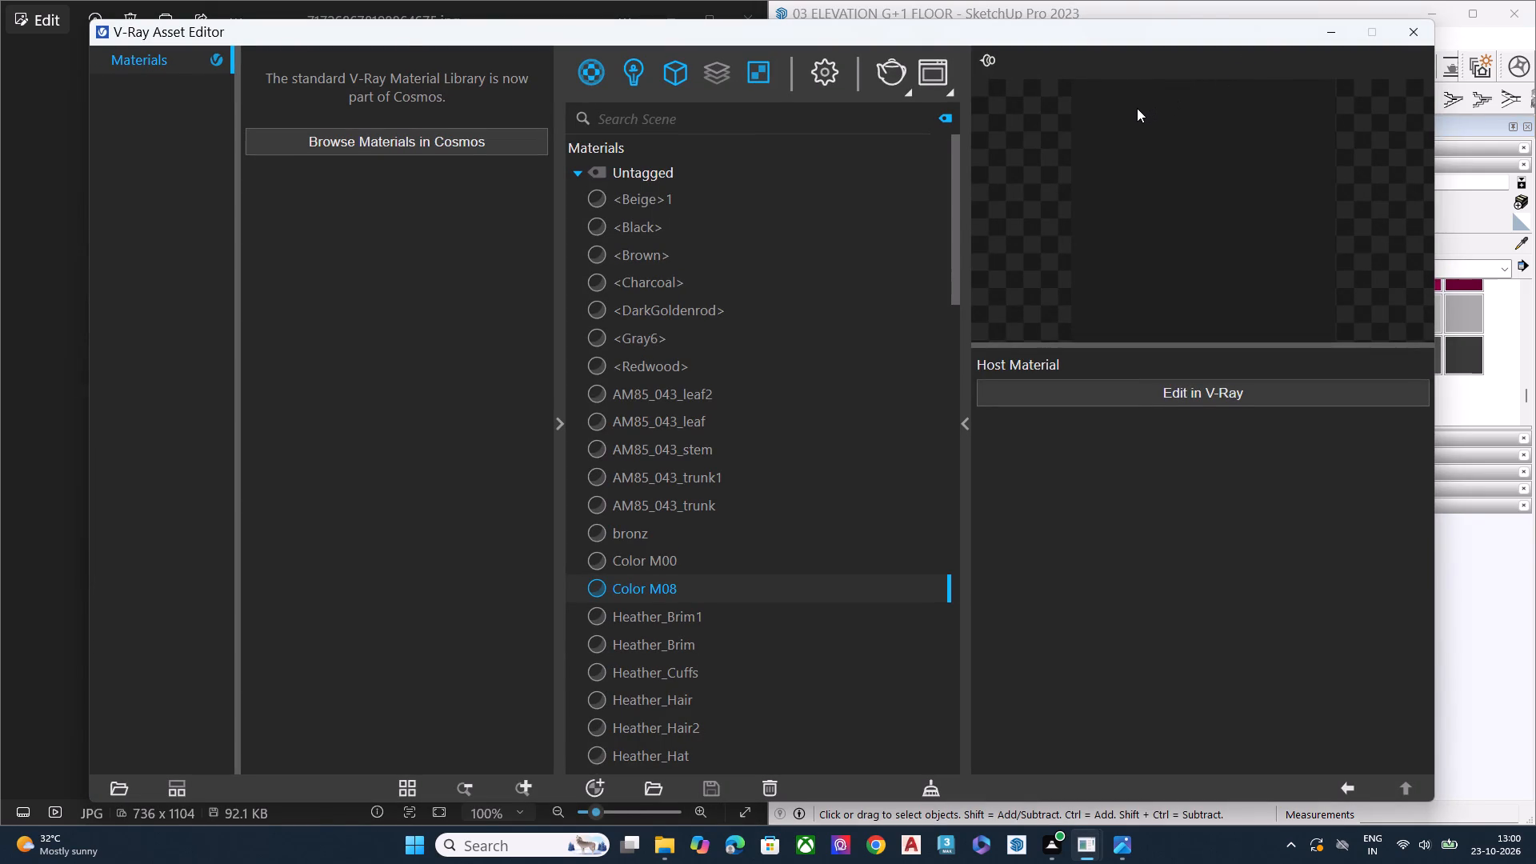
pyautogui.click(463, 148)
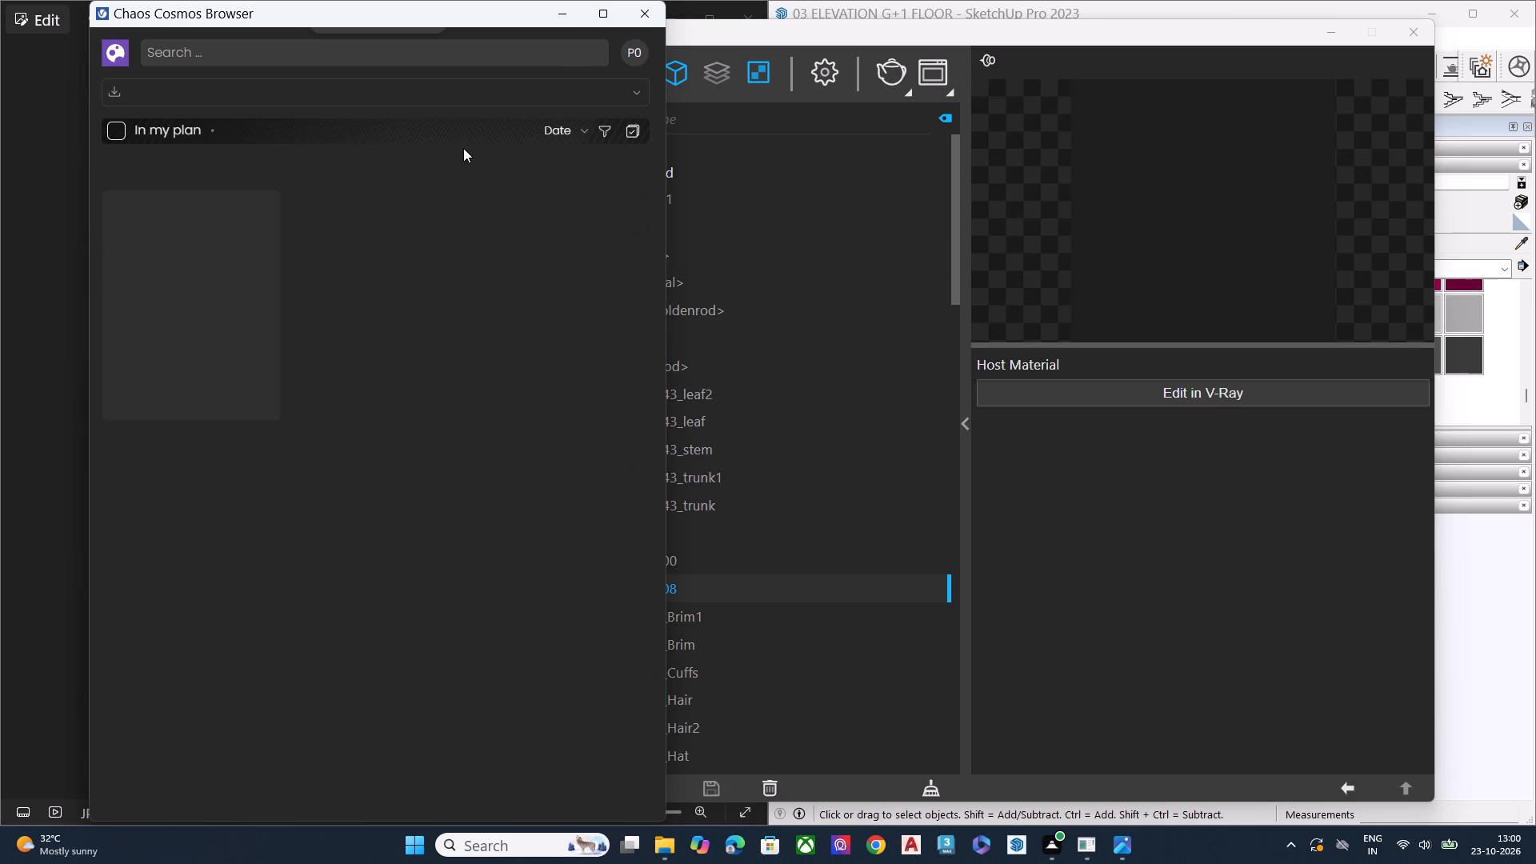
pyautogui.click(497, 97)
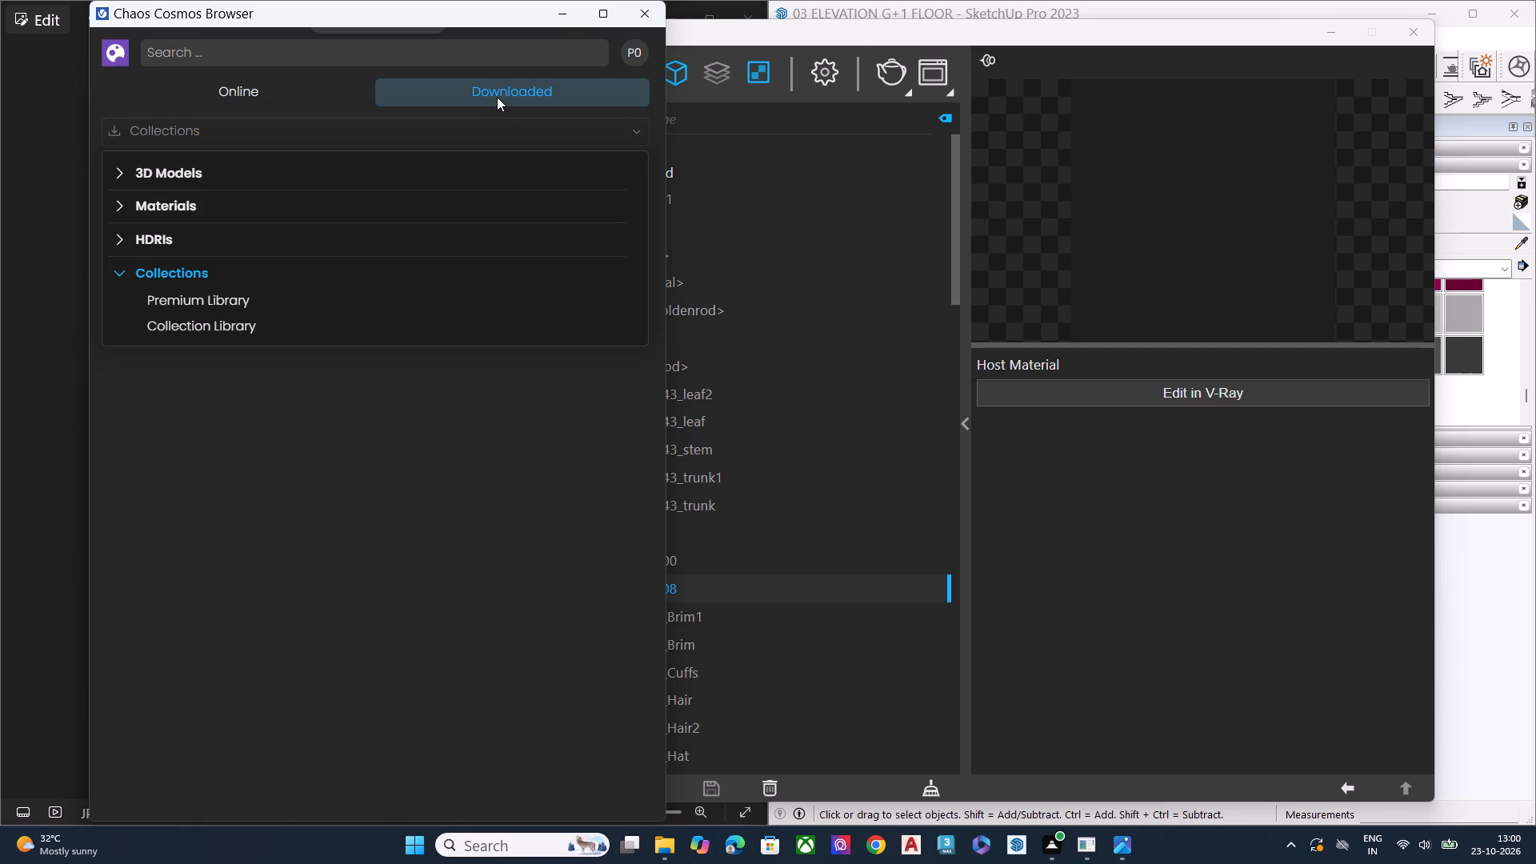
pyautogui.click(212, 170)
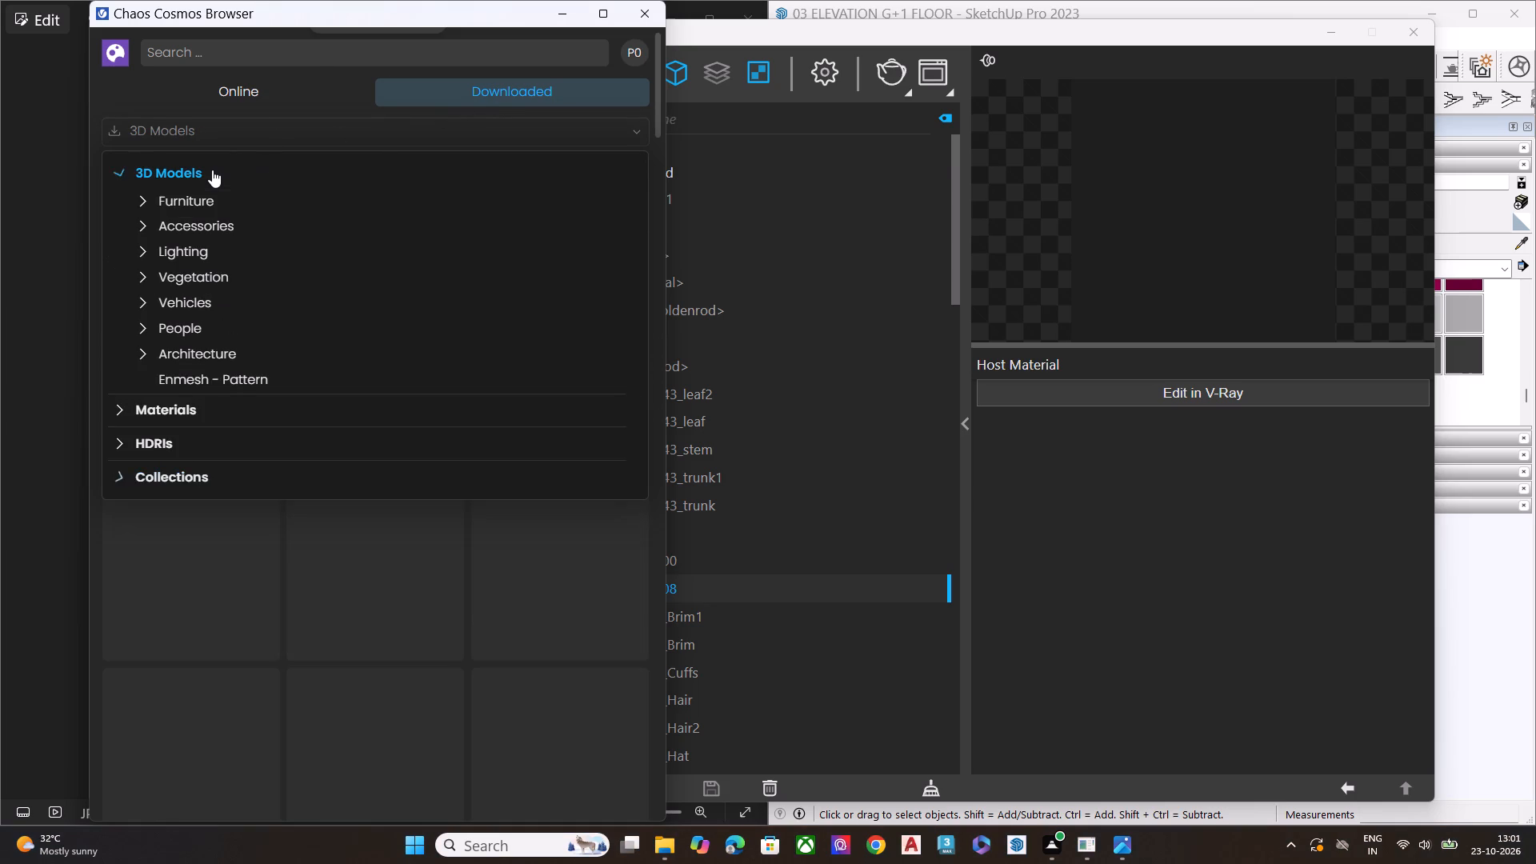
pyautogui.click(212, 170)
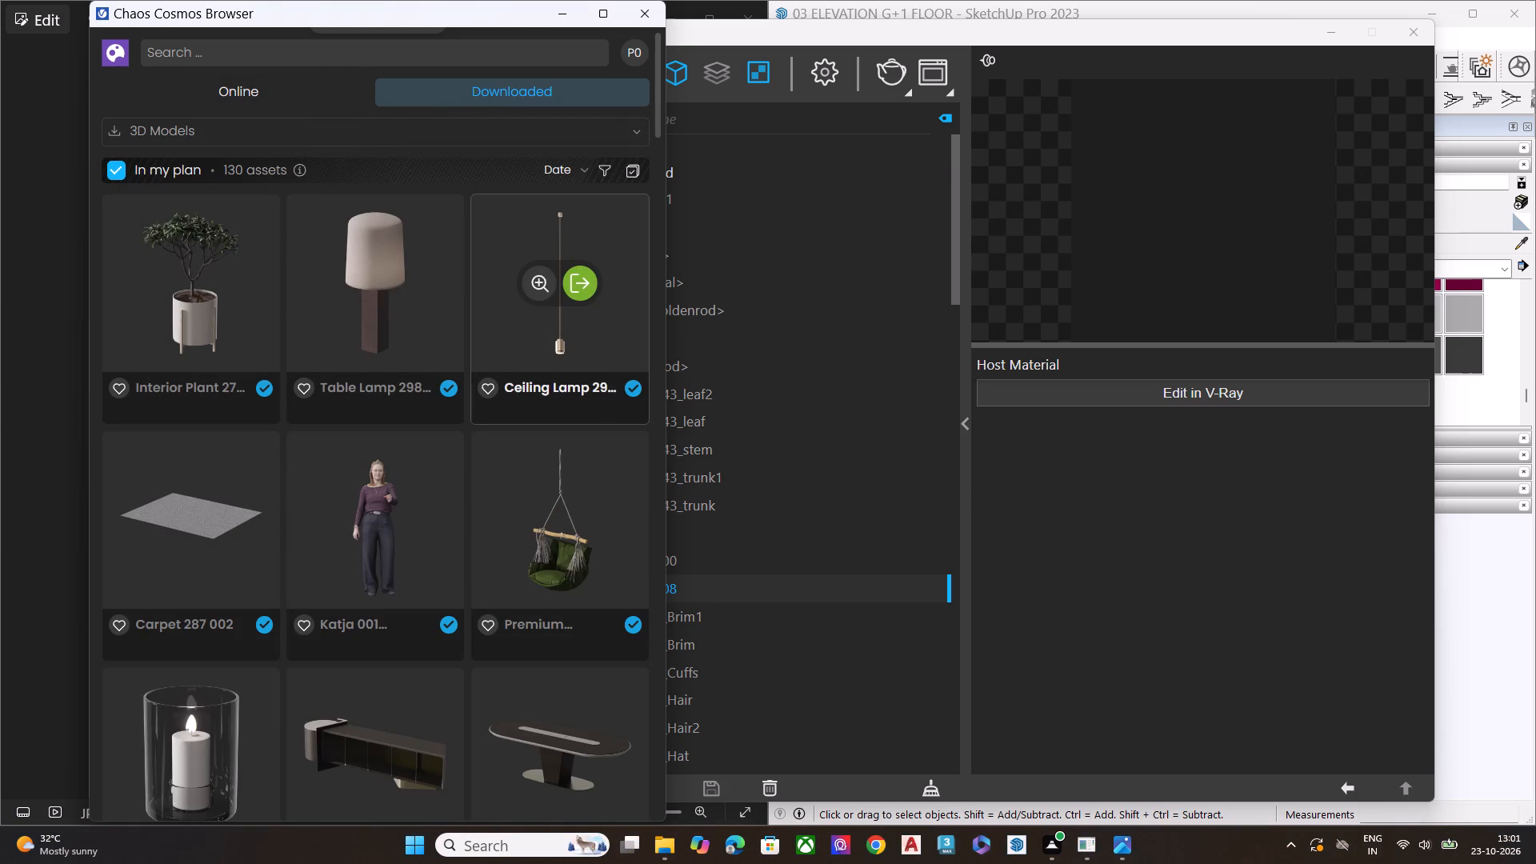
# Look through the downloaded 3D models for a light fitting that suits the balcony ceiling.
pyautogui.scroll(-6, 557, 352)
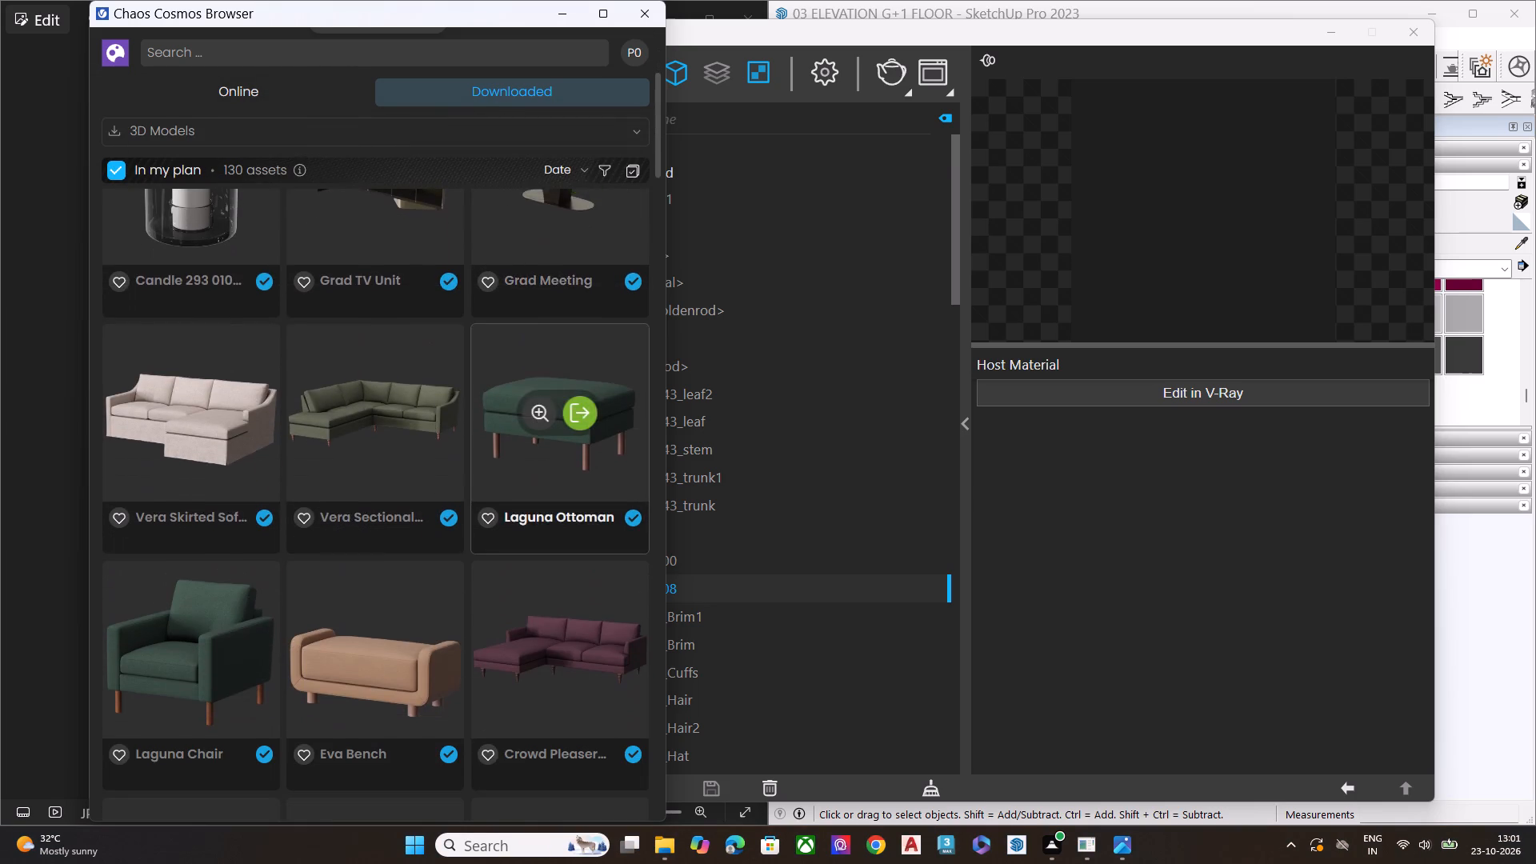
pyautogui.scroll(-1, 557, 352)
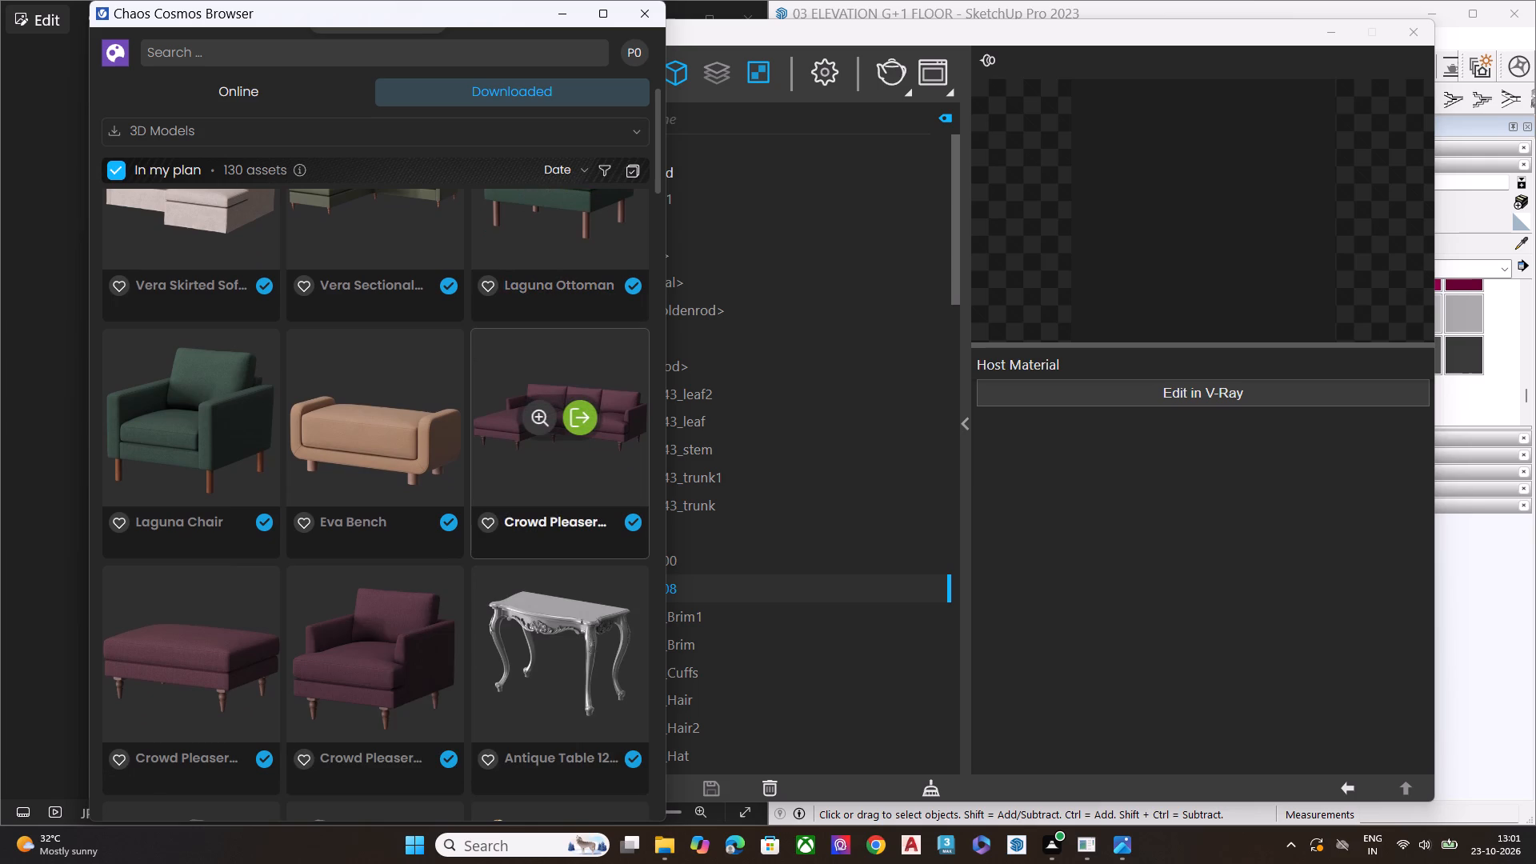
pyautogui.scroll(-1, 526, 534)
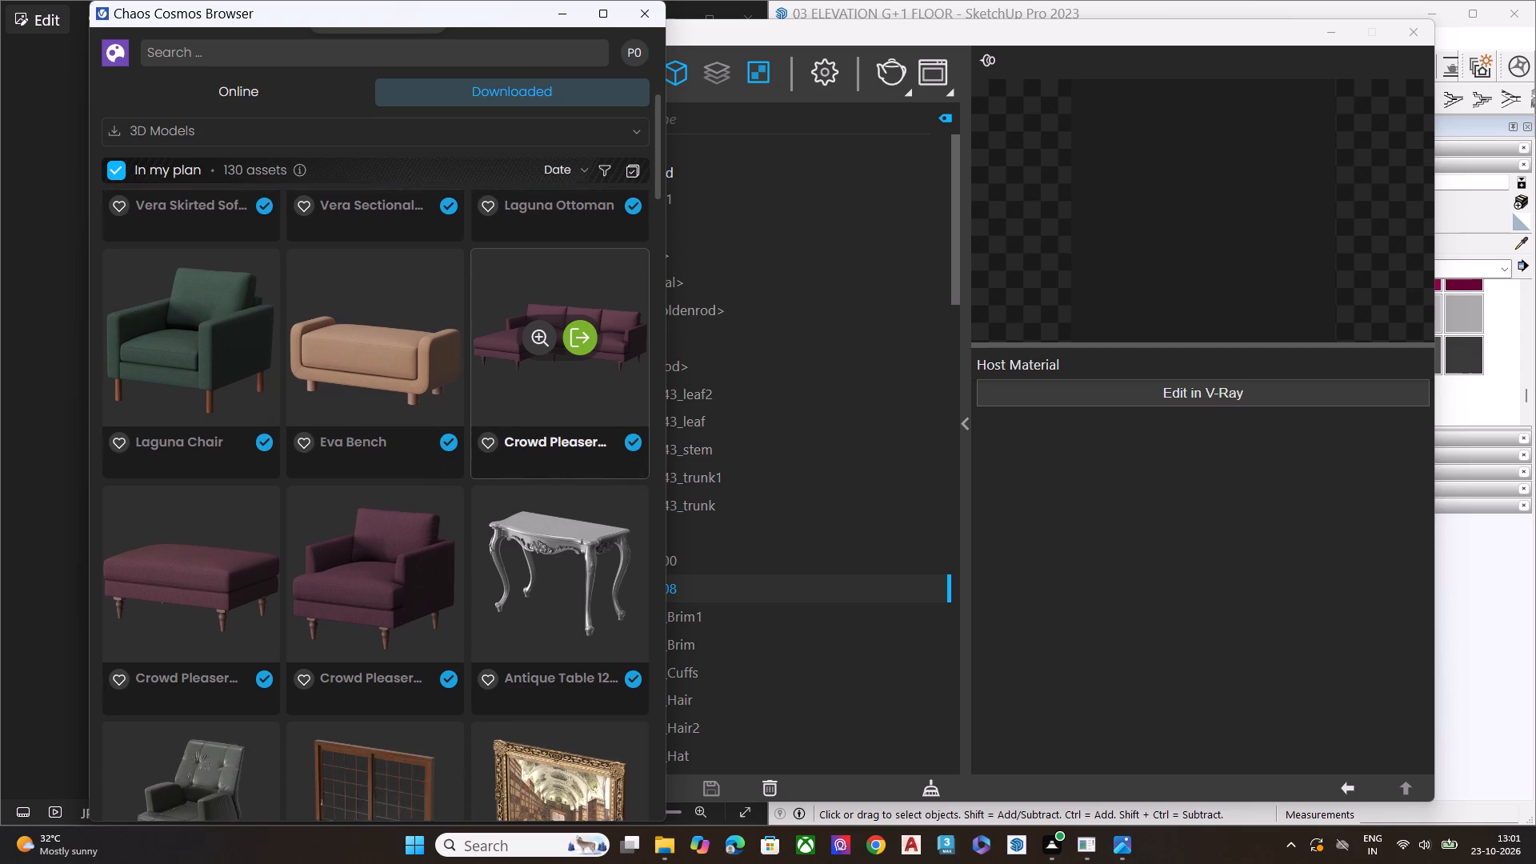
pyautogui.scroll(-9, 526, 534)
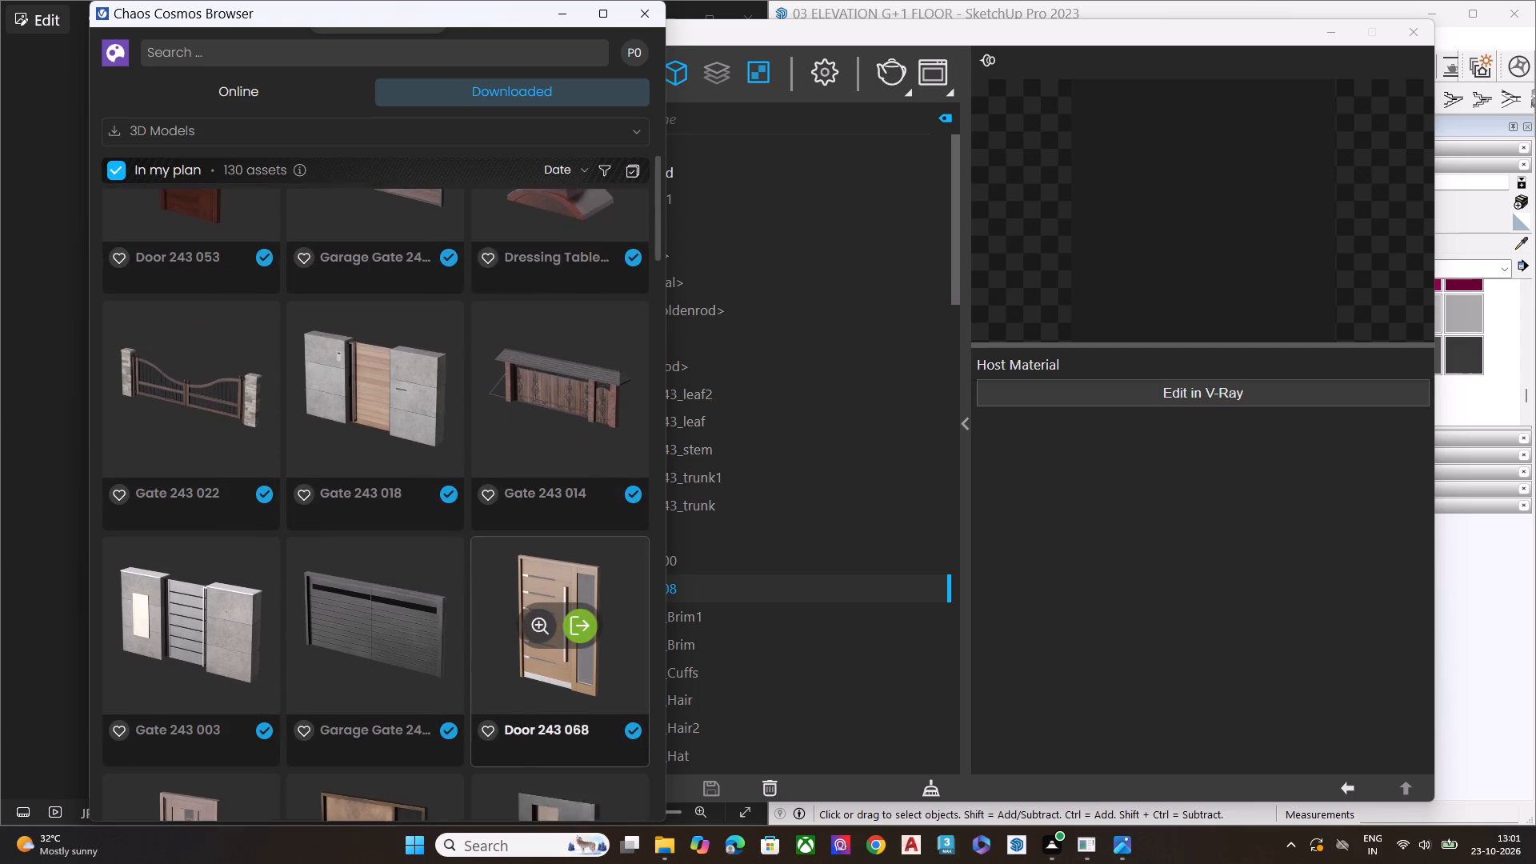
pyautogui.scroll(-7, 506, 586)
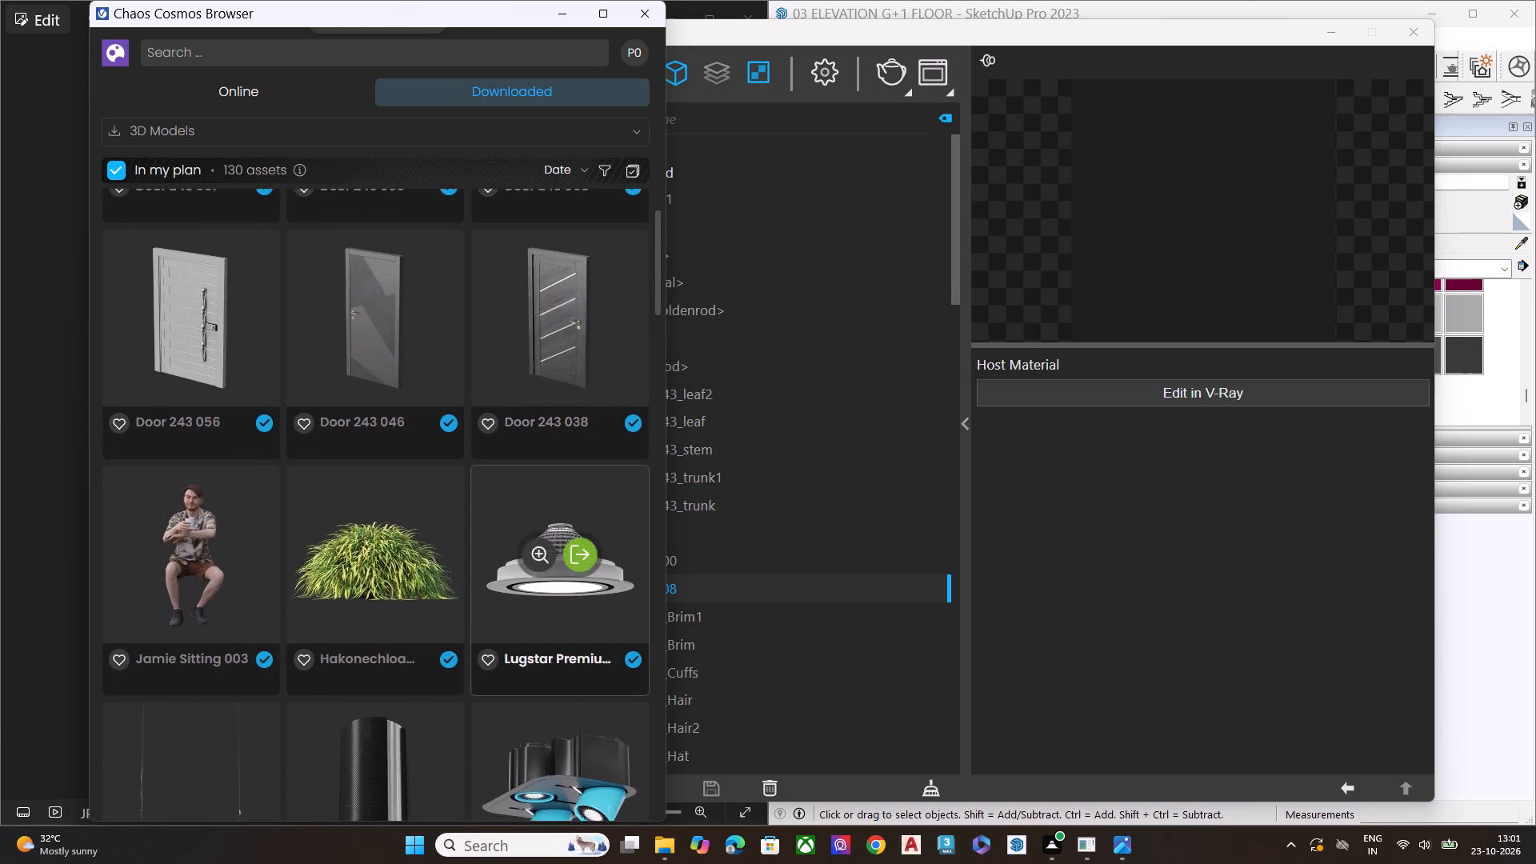
pyautogui.scroll(-3, 506, 586)
pyautogui.scroll(-2, 336, 422)
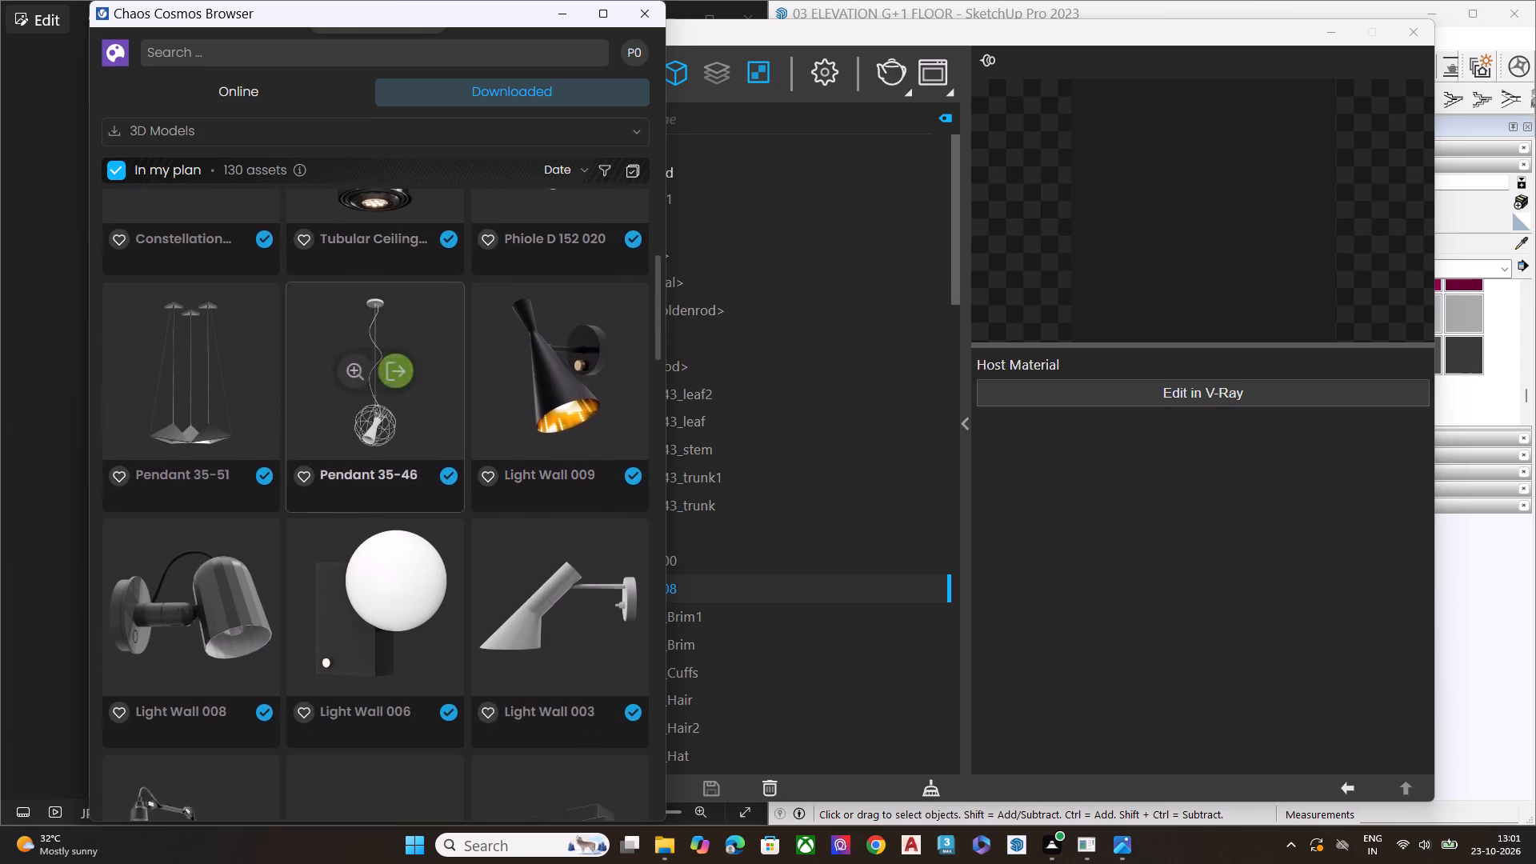
pyautogui.scroll(-9, 382, 505)
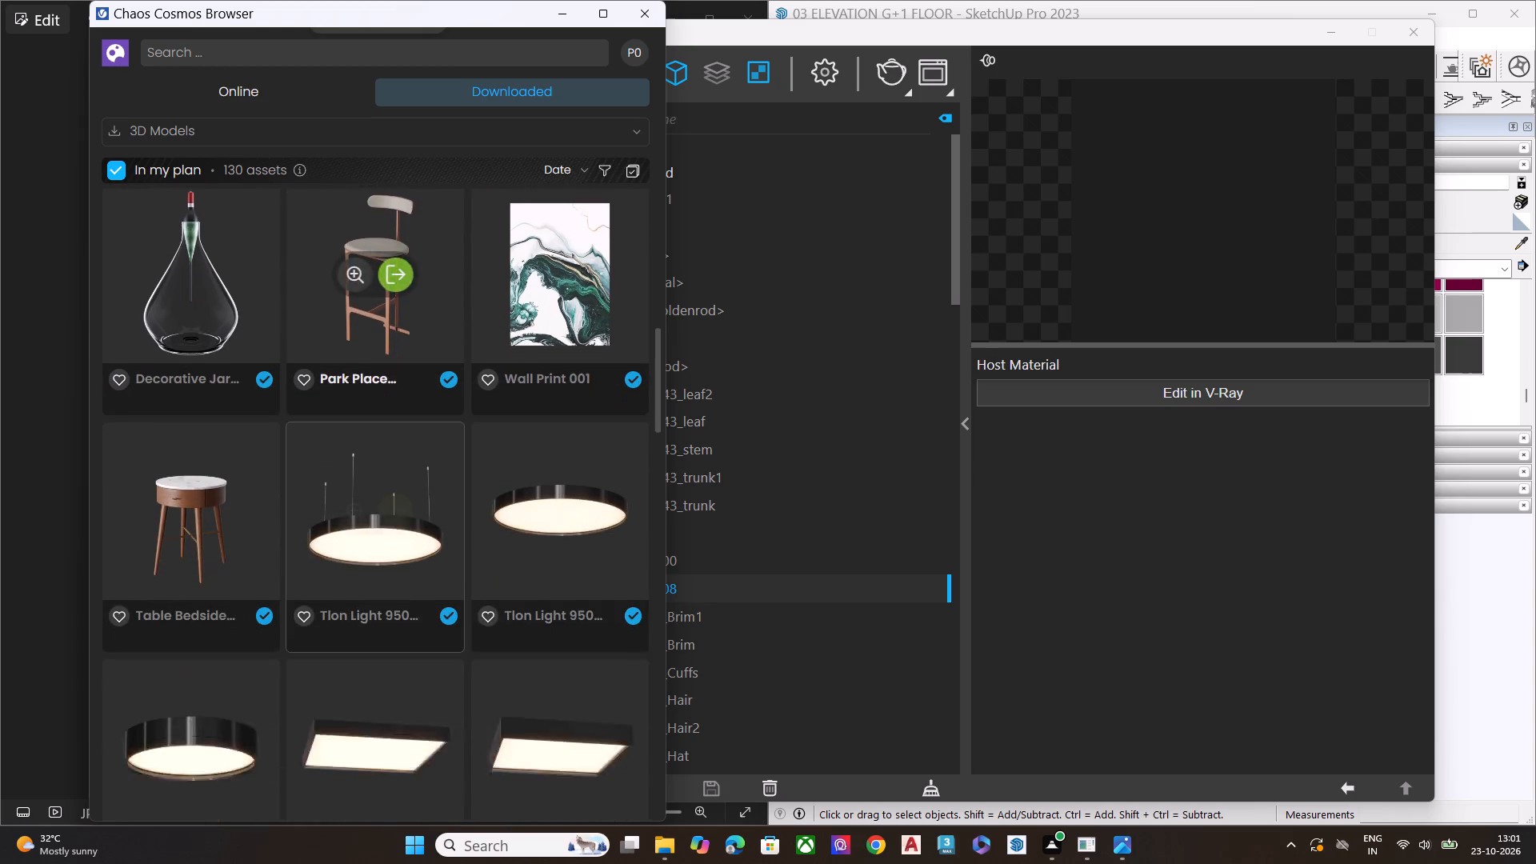
pyautogui.scroll(1, 421, 539)
pyautogui.scroll(-1, 421, 539)
pyautogui.scroll(2, 421, 539)
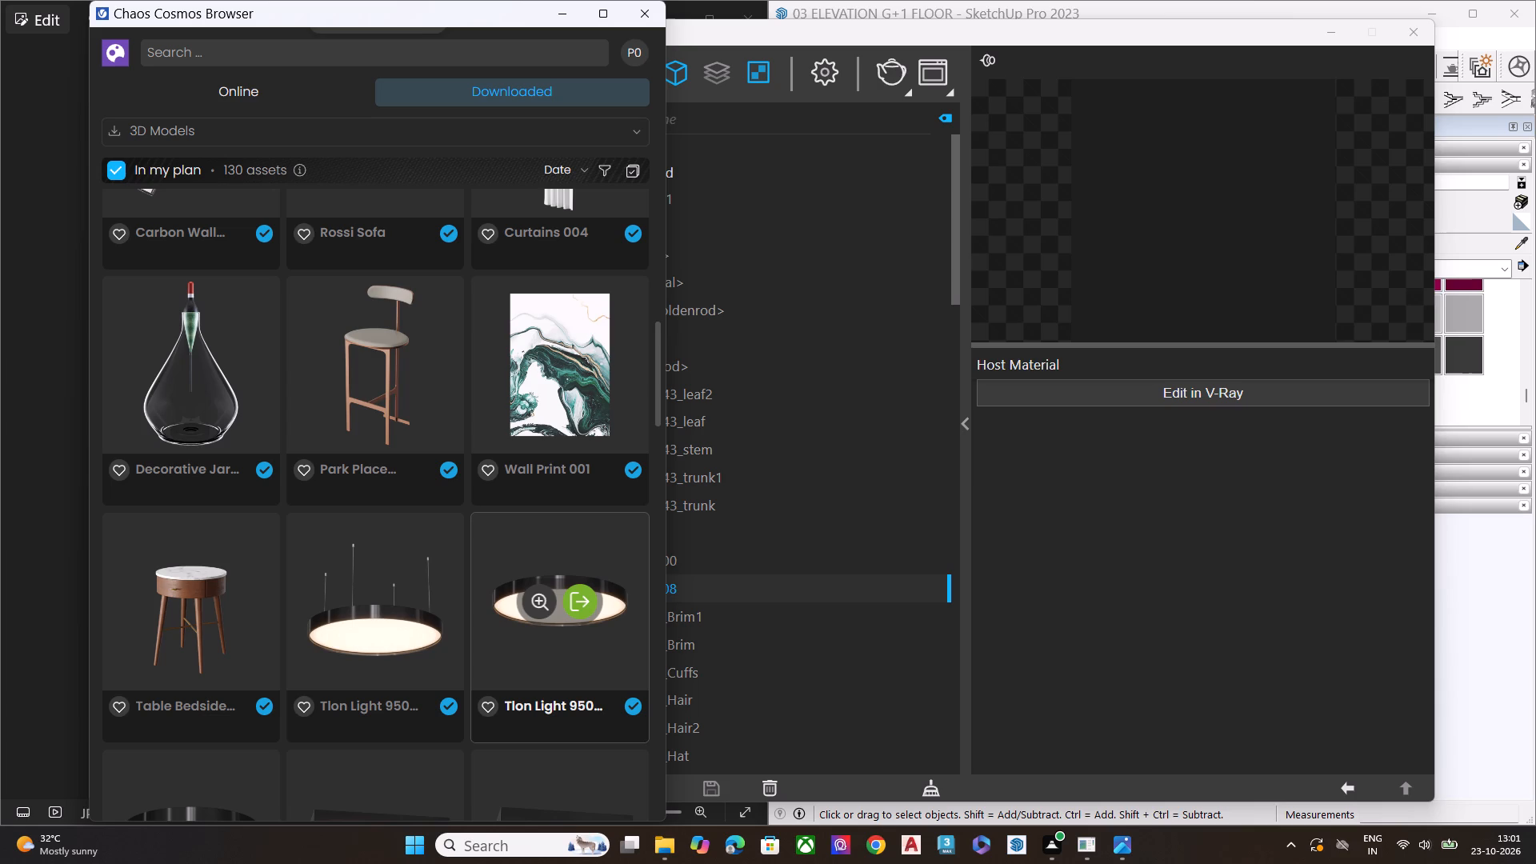
pyautogui.scroll(-4, 476, 538)
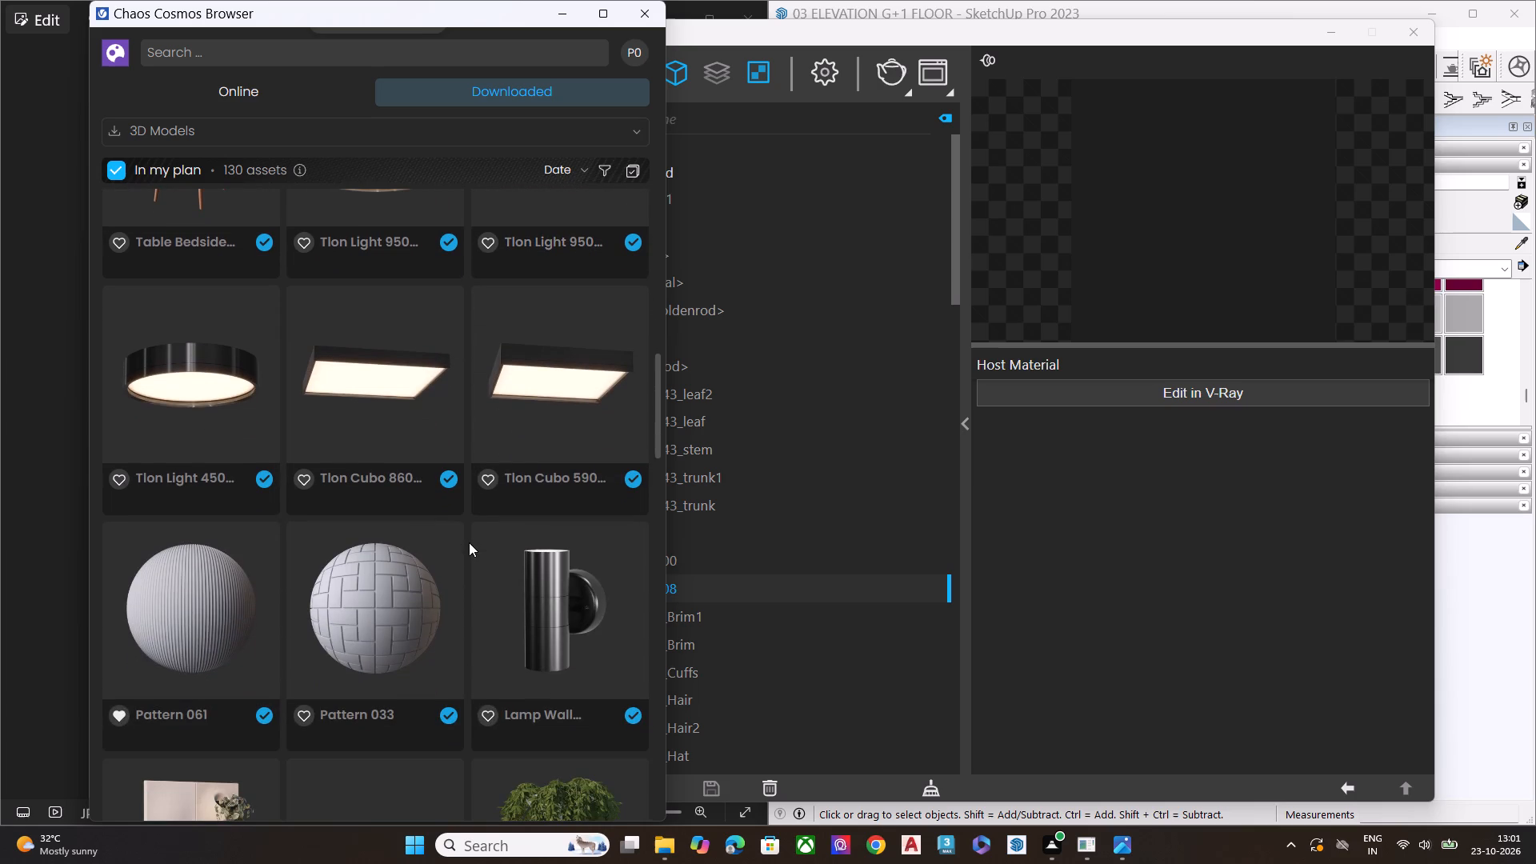
pyautogui.scroll(3, 469, 542)
pyautogui.scroll(-1, 469, 542)
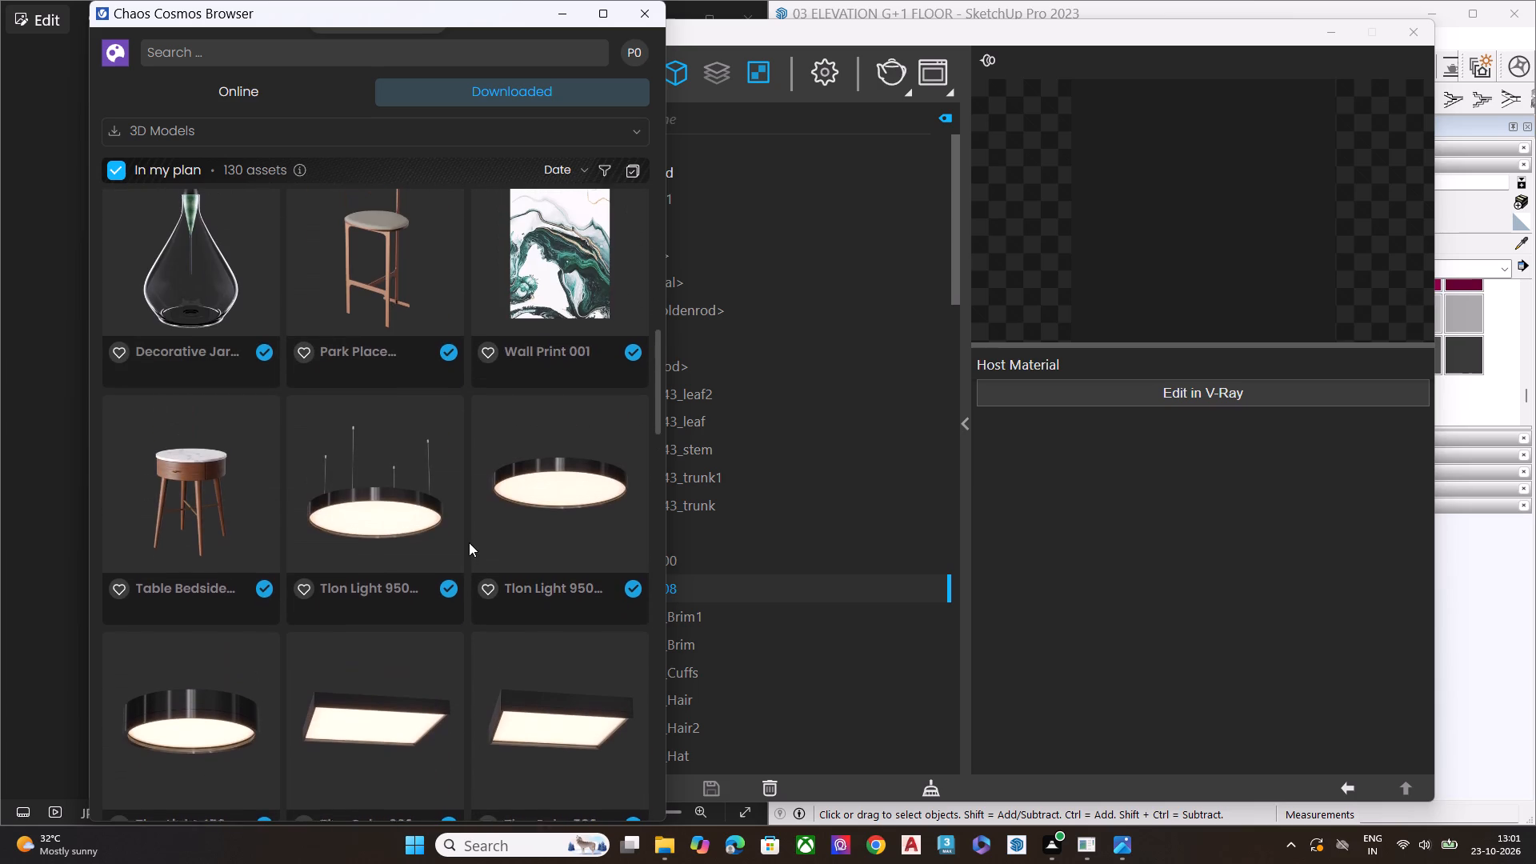
pyautogui.scroll(-5, 469, 542)
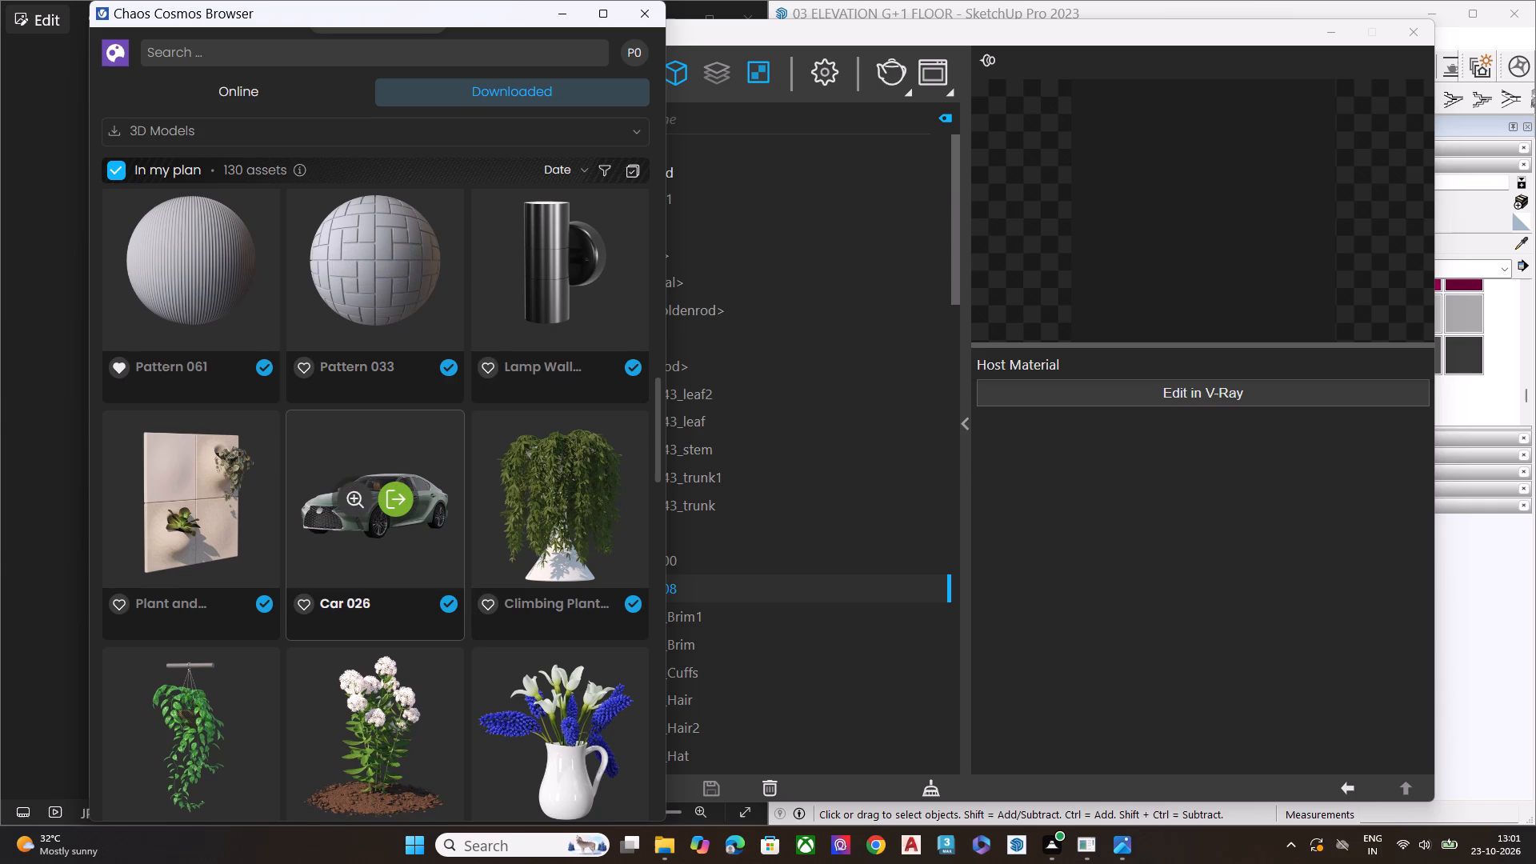
pyautogui.scroll(-12, 405, 559)
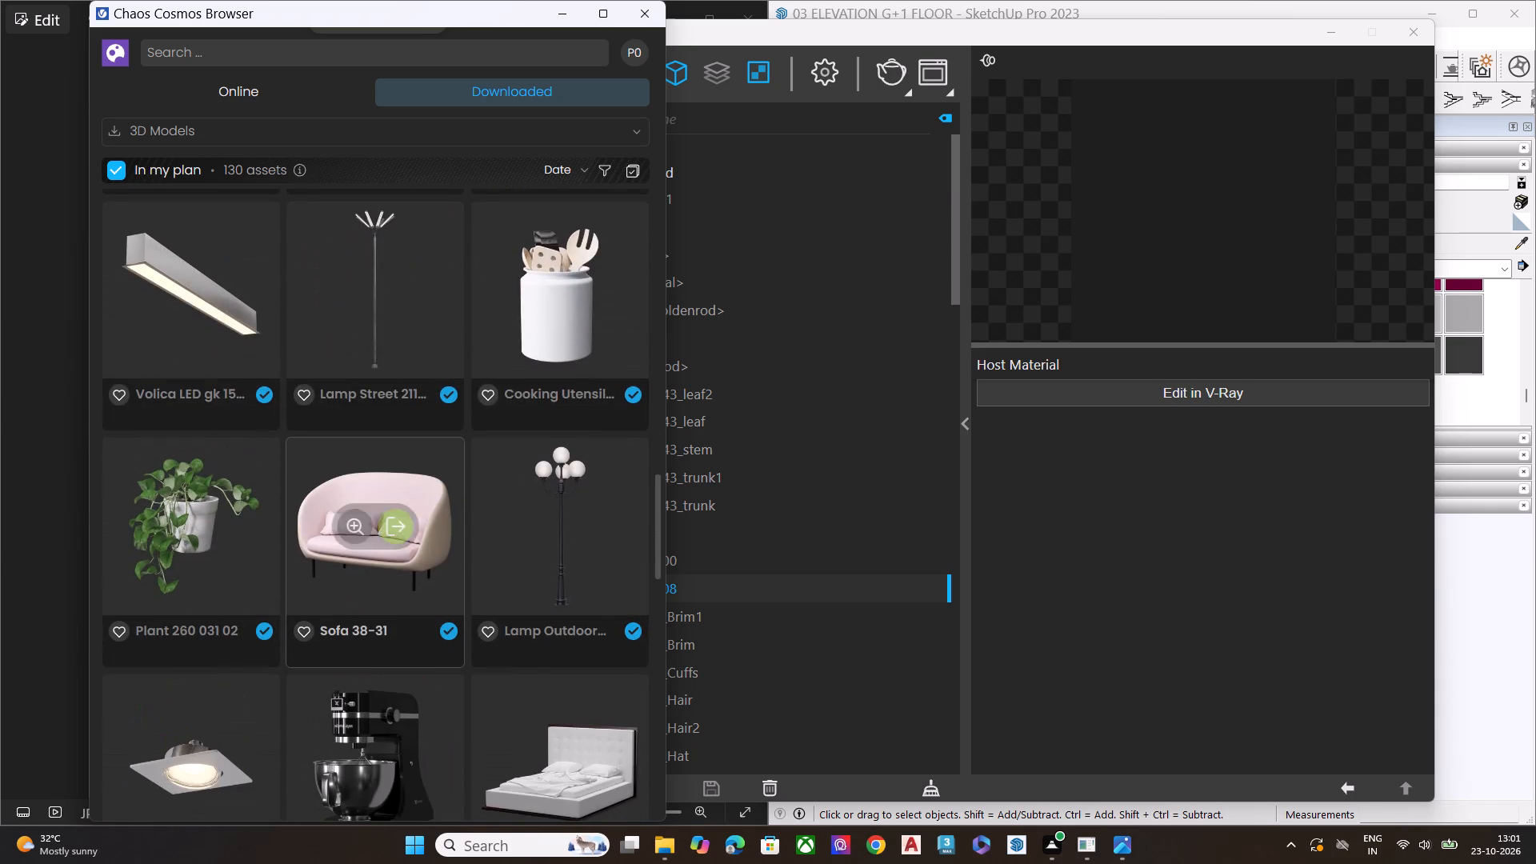
pyautogui.scroll(-10, 413, 558)
pyautogui.scroll(1, 413, 558)
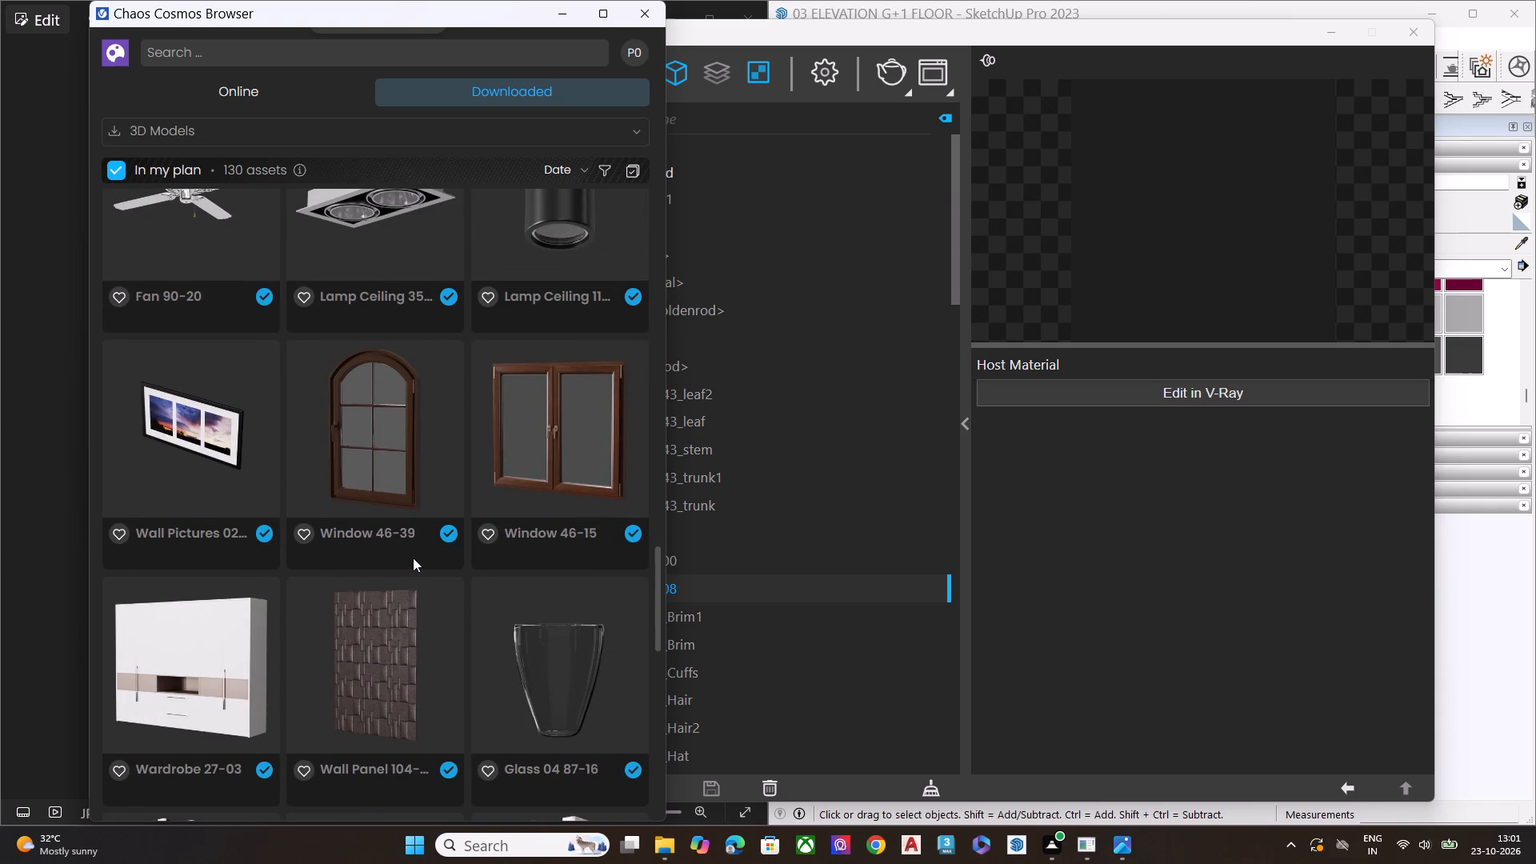
pyautogui.scroll(-7, 413, 558)
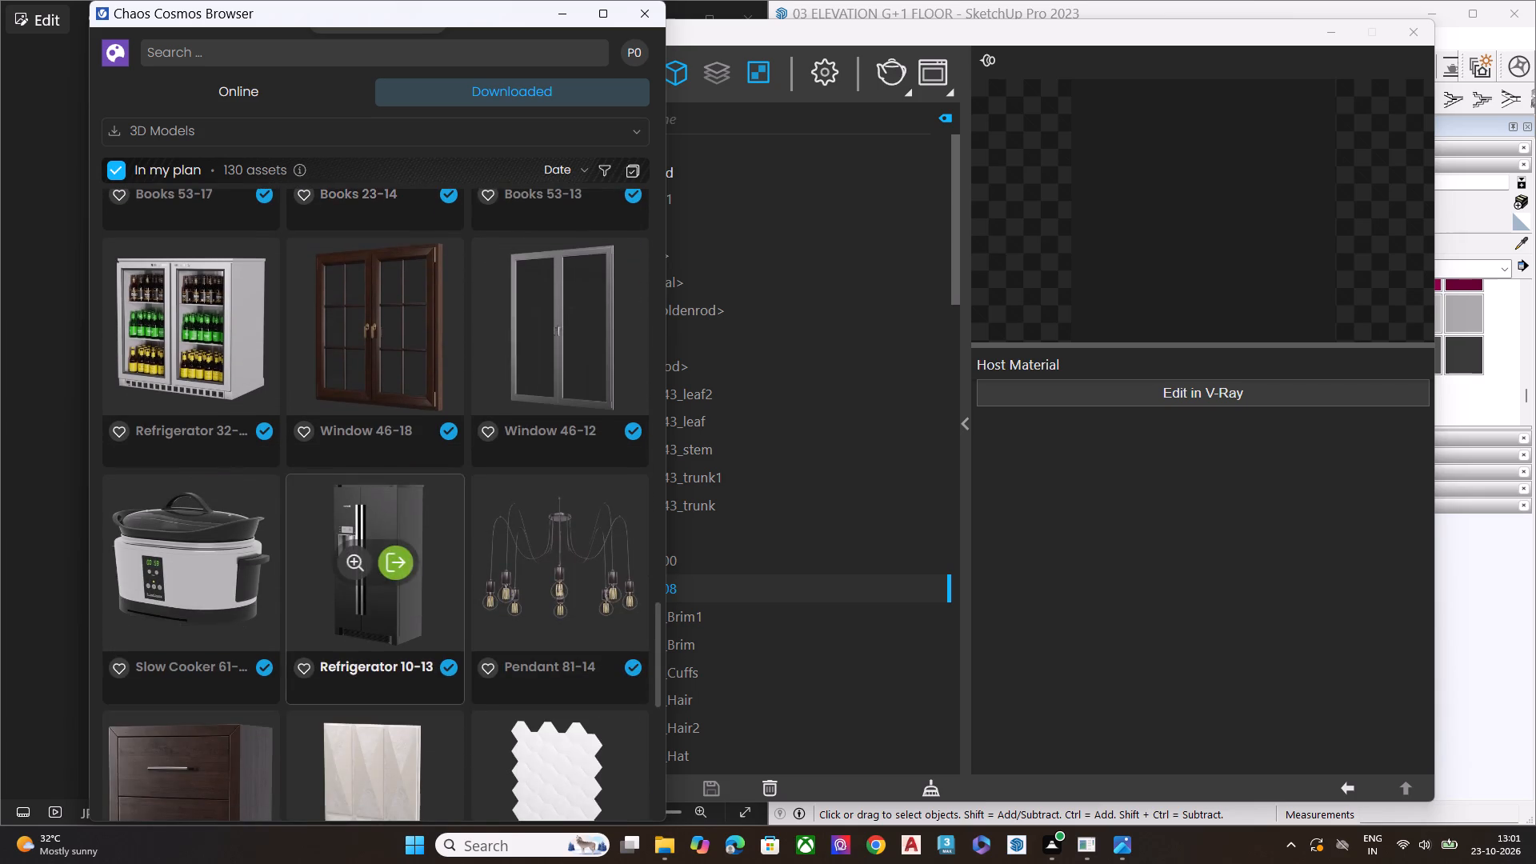
pyautogui.scroll(-16, 413, 558)
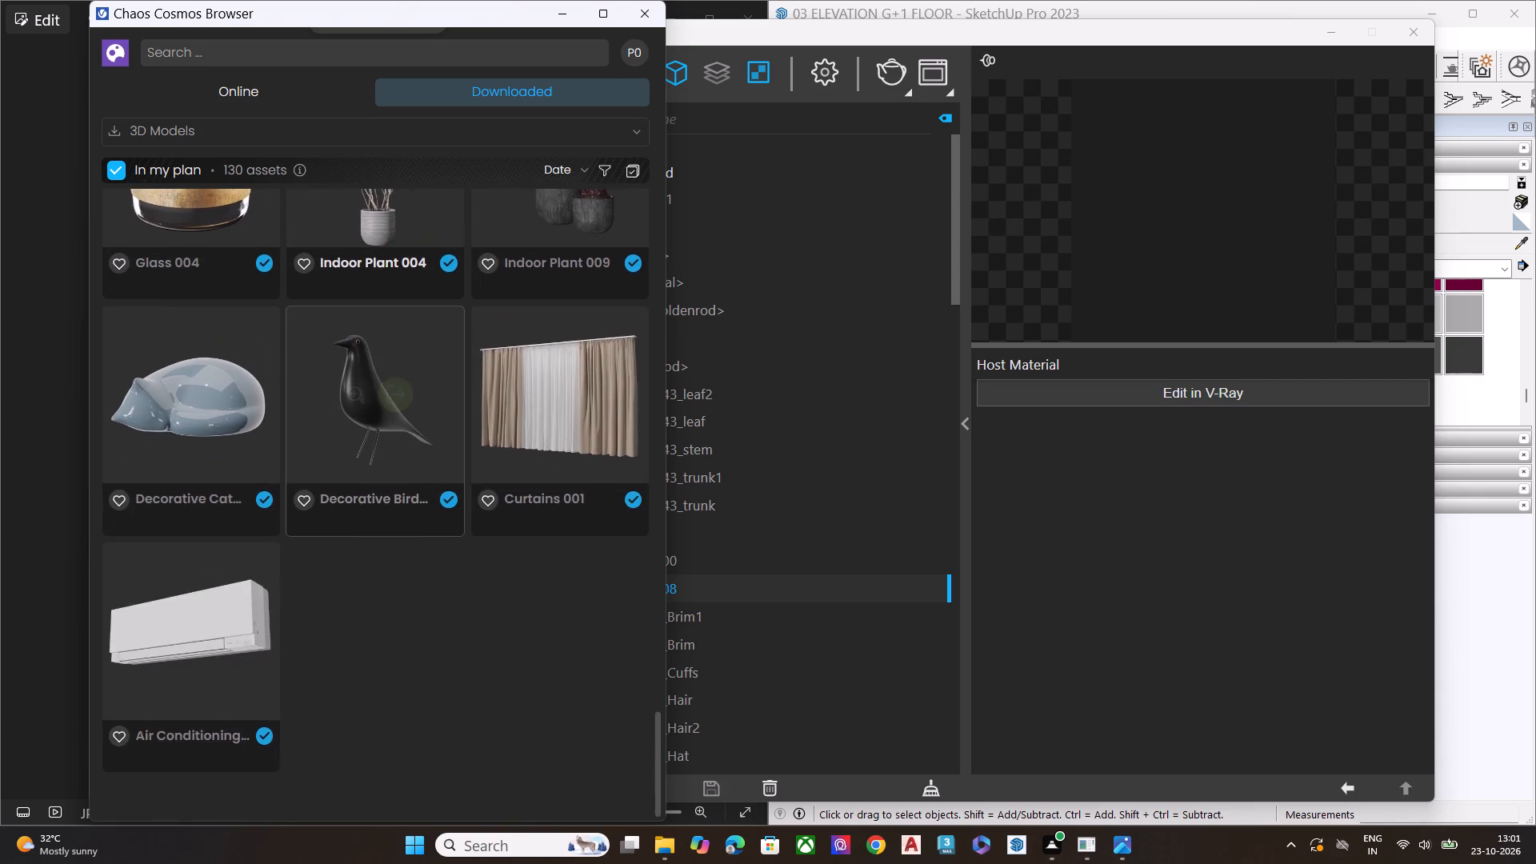
pyautogui.scroll(-1, 413, 558)
pyautogui.scroll(1, 413, 558)
pyautogui.scroll(-1, 413, 558)
pyautogui.scroll(12, 413, 558)
pyautogui.scroll(-1, 413, 558)
pyautogui.scroll(4, 413, 558)
pyautogui.scroll(-1, 413, 558)
pyautogui.scroll(1, 413, 558)
pyautogui.scroll(-1, 413, 558)
pyautogui.scroll(2, 413, 558)
pyautogui.scroll(-2, 413, 558)
pyautogui.scroll(4, 413, 558)
pyautogui.scroll(-1, 413, 558)
pyautogui.scroll(2, 413, 558)
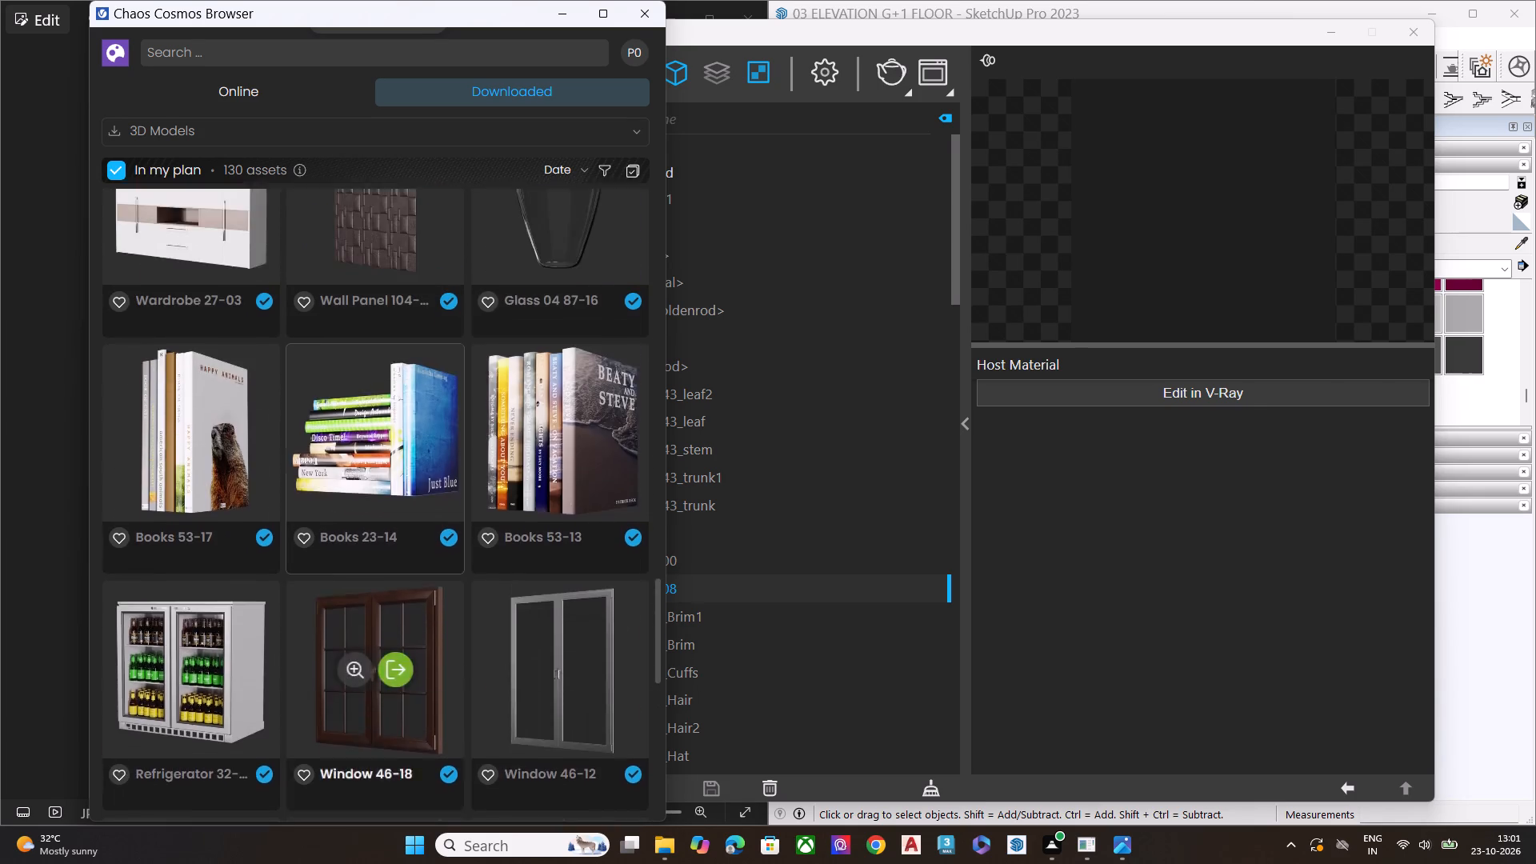
pyautogui.scroll(5, 413, 558)
pyautogui.scroll(-1, 413, 558)
pyautogui.scroll(3, 413, 558)
pyautogui.scroll(-1, 413, 558)
pyautogui.scroll(9, 413, 558)
pyautogui.scroll(-6, 413, 558)
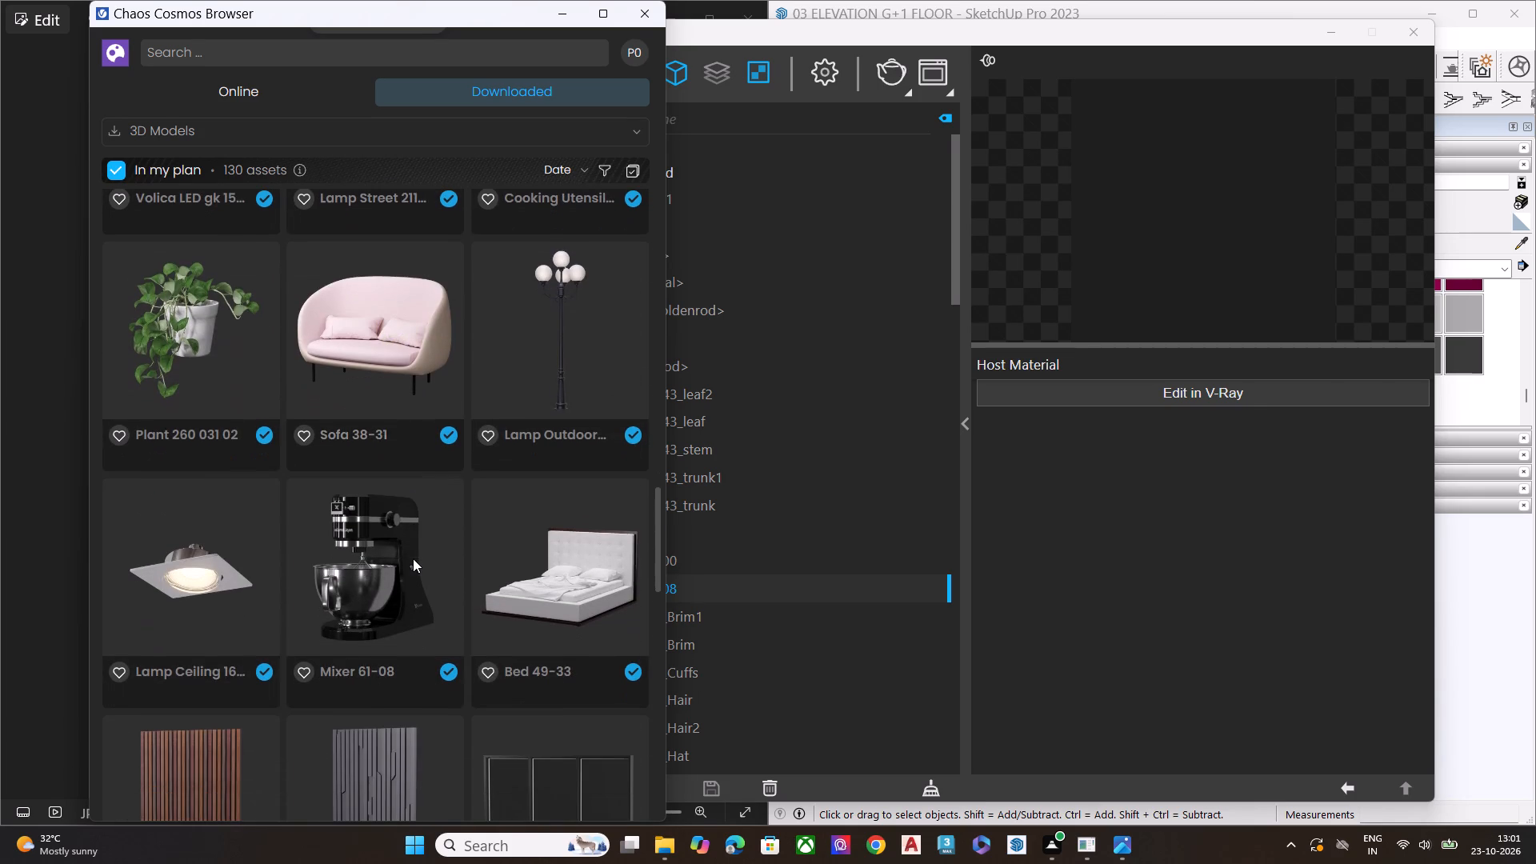
pyautogui.scroll(5, 220, 622)
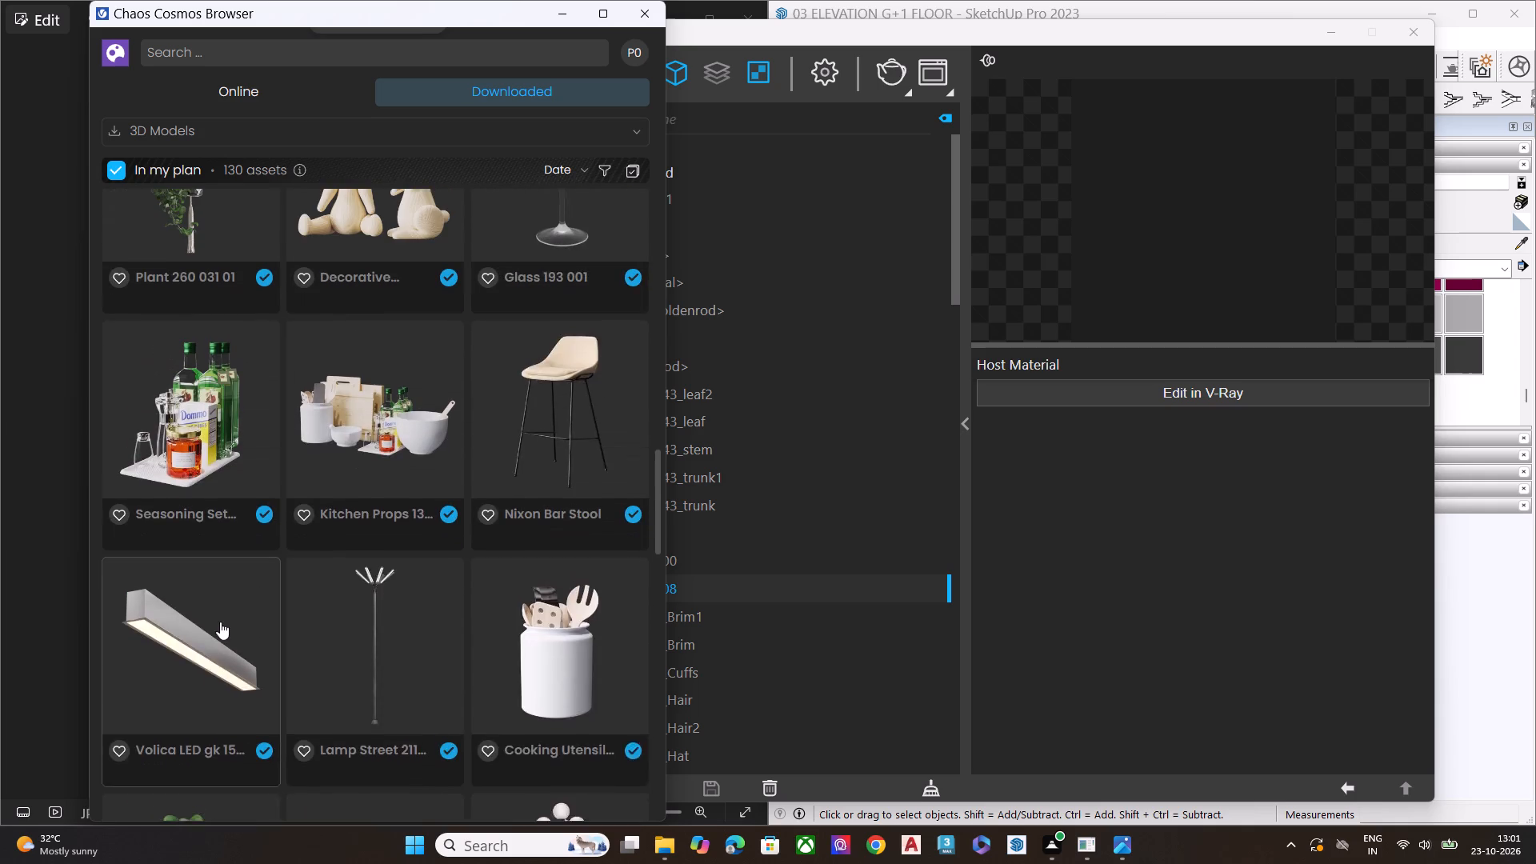
pyautogui.scroll(2, 220, 622)
pyautogui.scroll(-2, 220, 622)
pyautogui.scroll(5, 220, 622)
pyautogui.scroll(-1, 220, 622)
pyautogui.scroll(8, 220, 622)
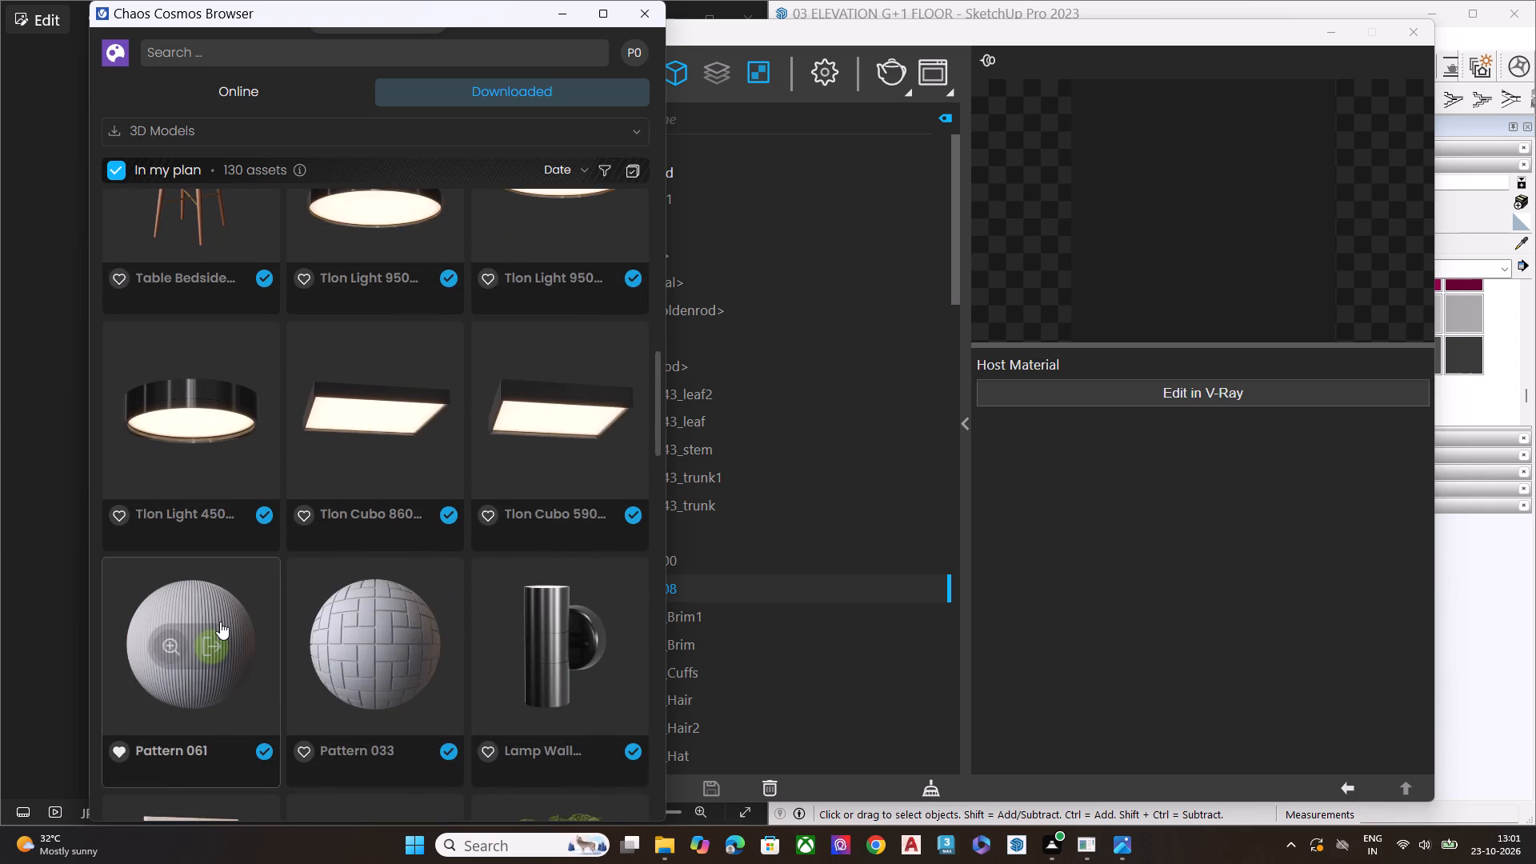
pyautogui.scroll(5, 220, 622)
pyautogui.scroll(-6, 221, 623)
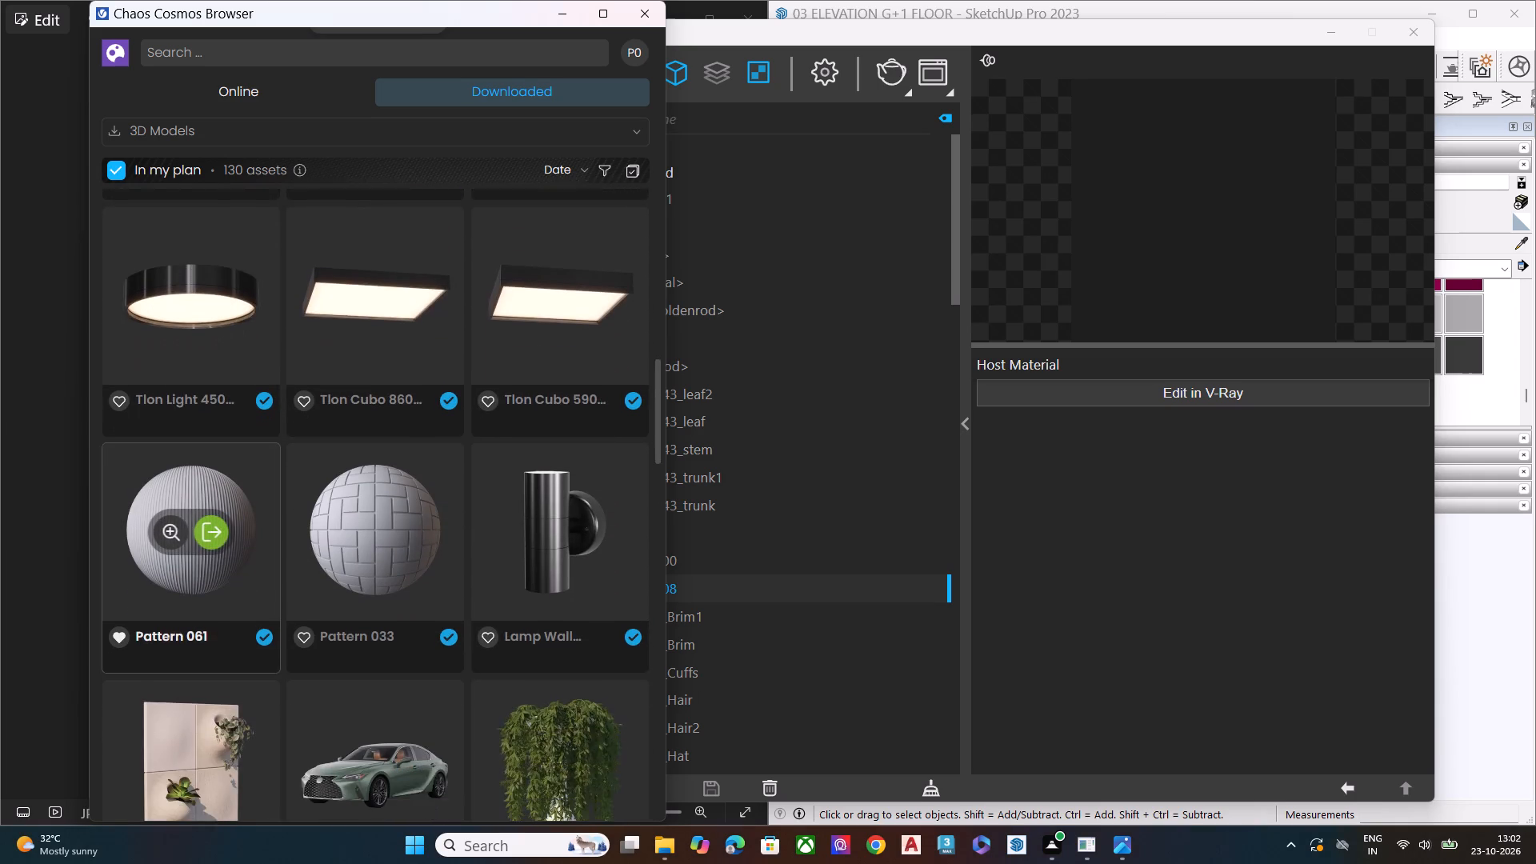
pyautogui.scroll(-1, 228, 621)
pyautogui.scroll(9, 228, 621)
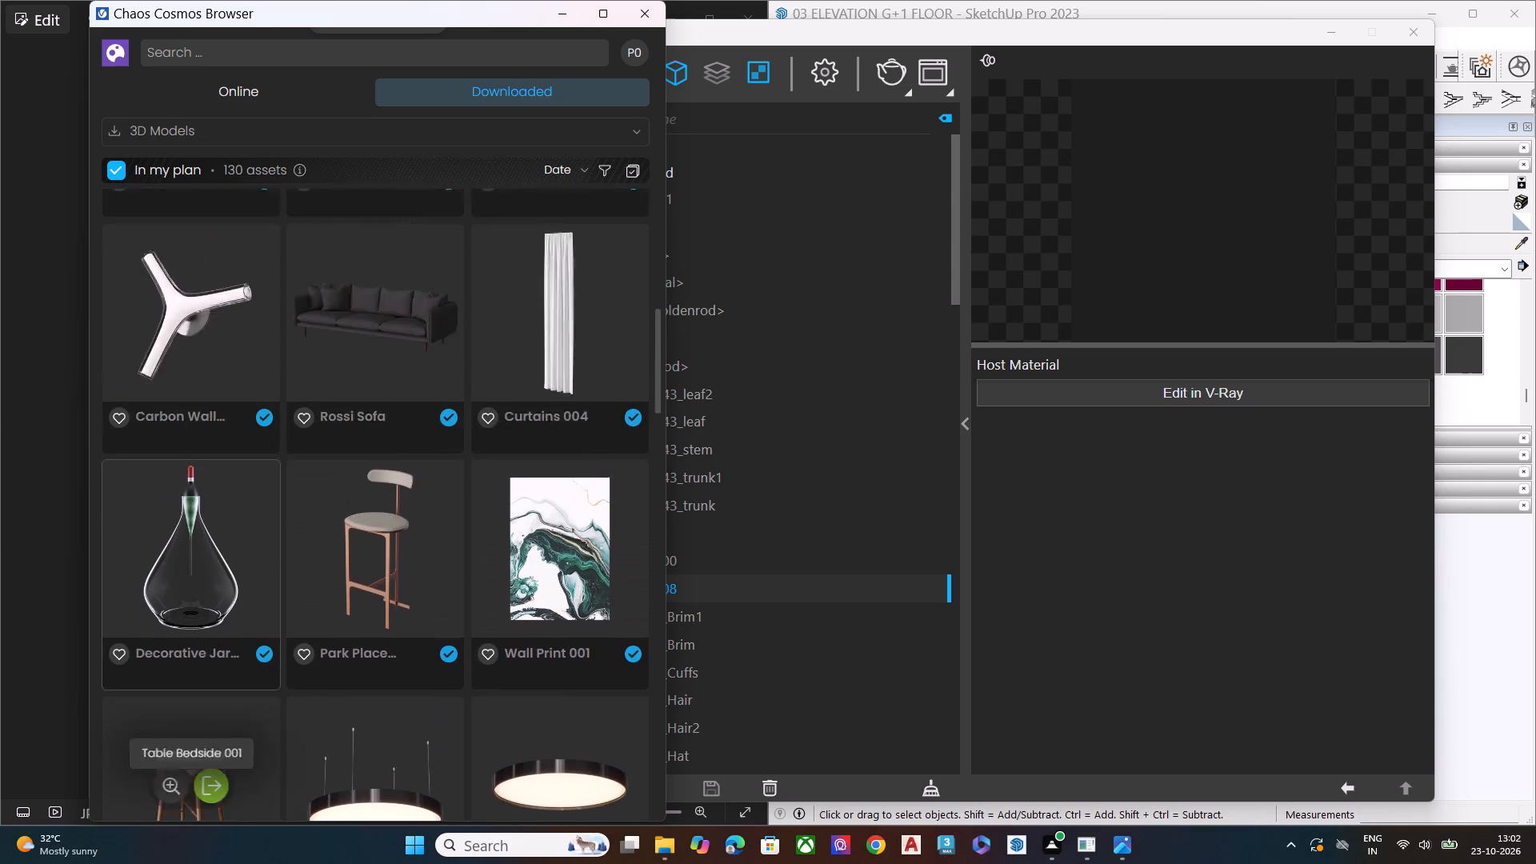
pyautogui.scroll(4, 228, 621)
pyautogui.scroll(-1, 228, 621)
pyautogui.scroll(7, 228, 621)
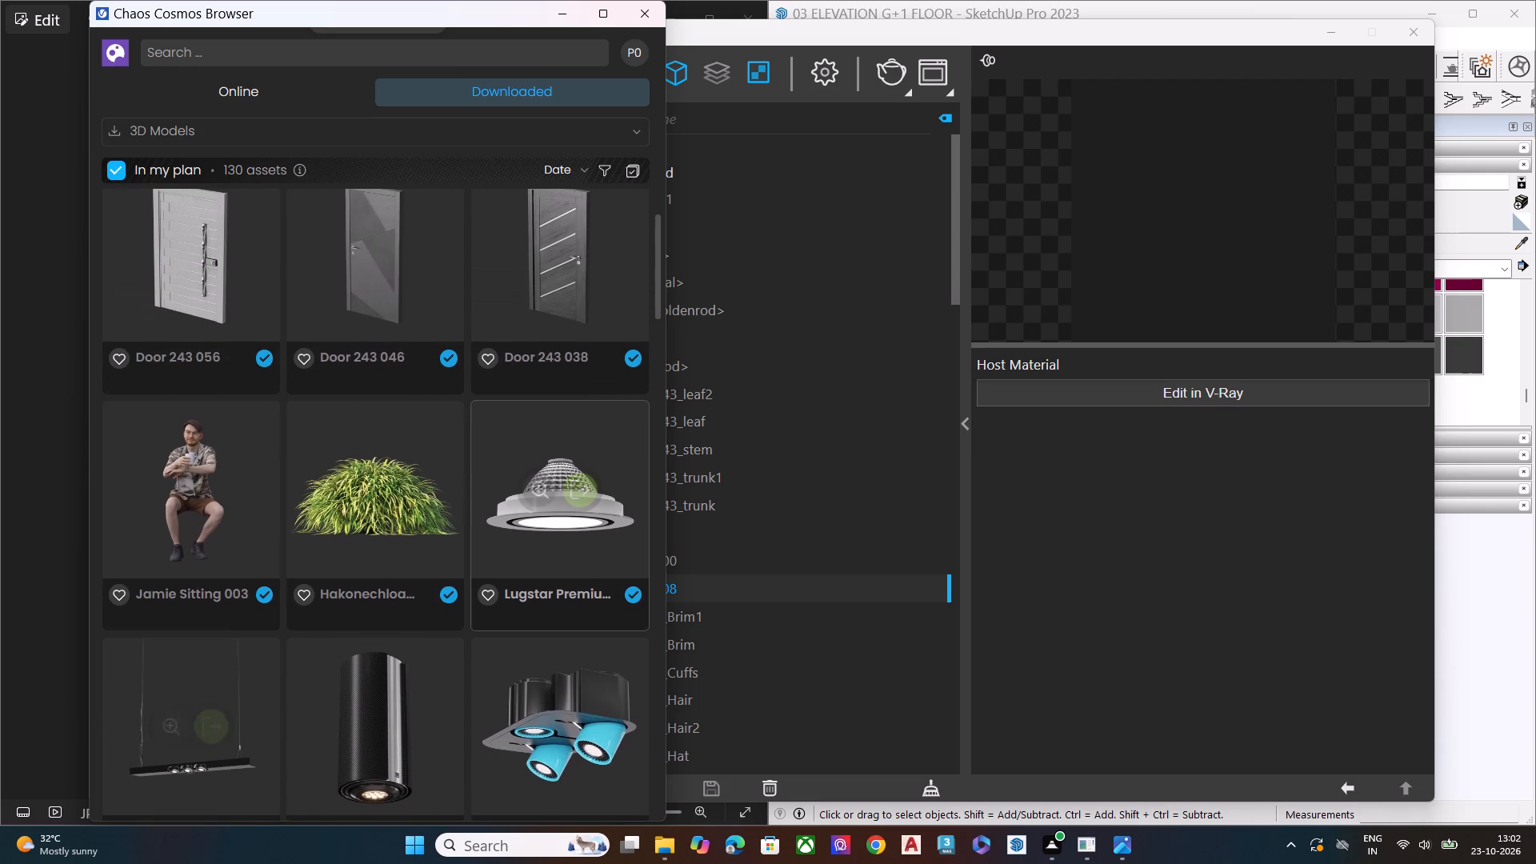
# Import the Lugstar Premium recessed downlight from the Cosmos library and place it on the balcony ceiling near the fluted panel.
pyautogui.click(581, 491)
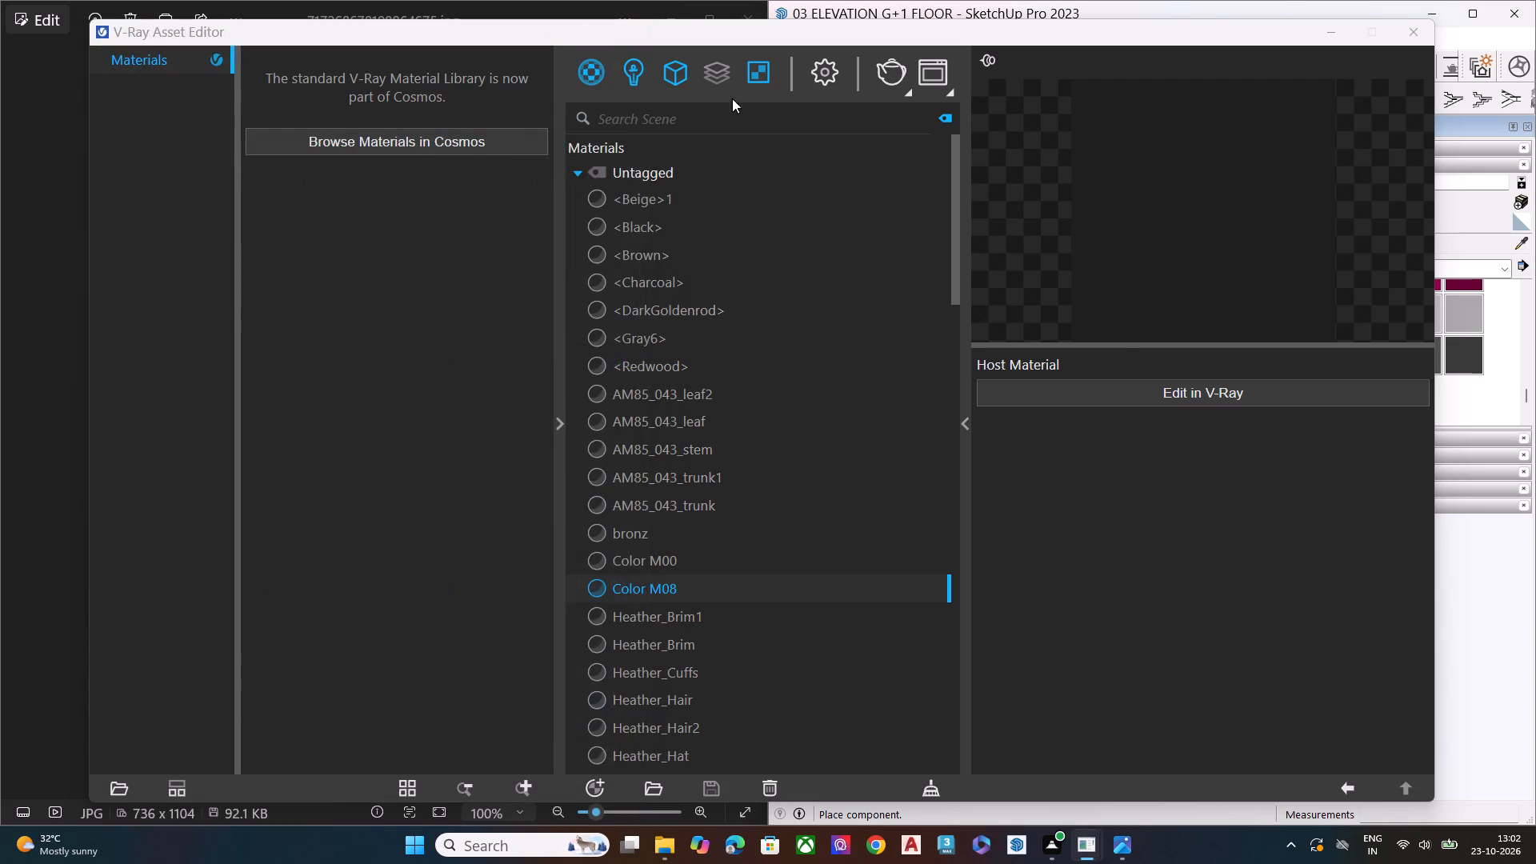
pyautogui.click(1323, 34)
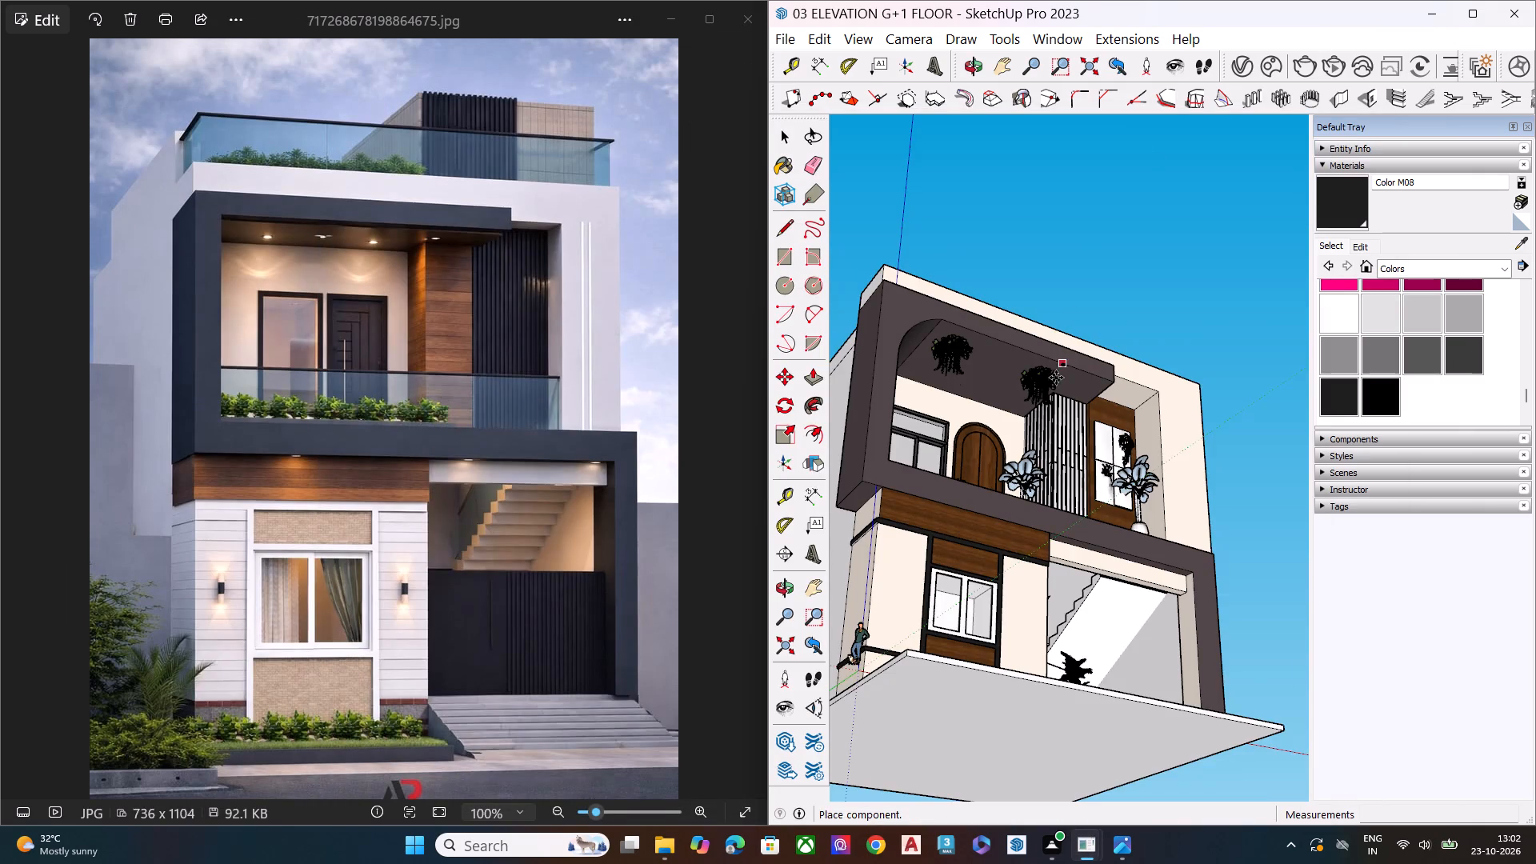
pyautogui.scroll(-4, 992, 484)
pyautogui.moveTo(996, 491); pyautogui.dragTo(1009, 573, button='middle')
pyautogui.scroll(2, 1009, 462)
pyautogui.scroll(-1, 1007, 441)
pyautogui.scroll(11, 1007, 441)
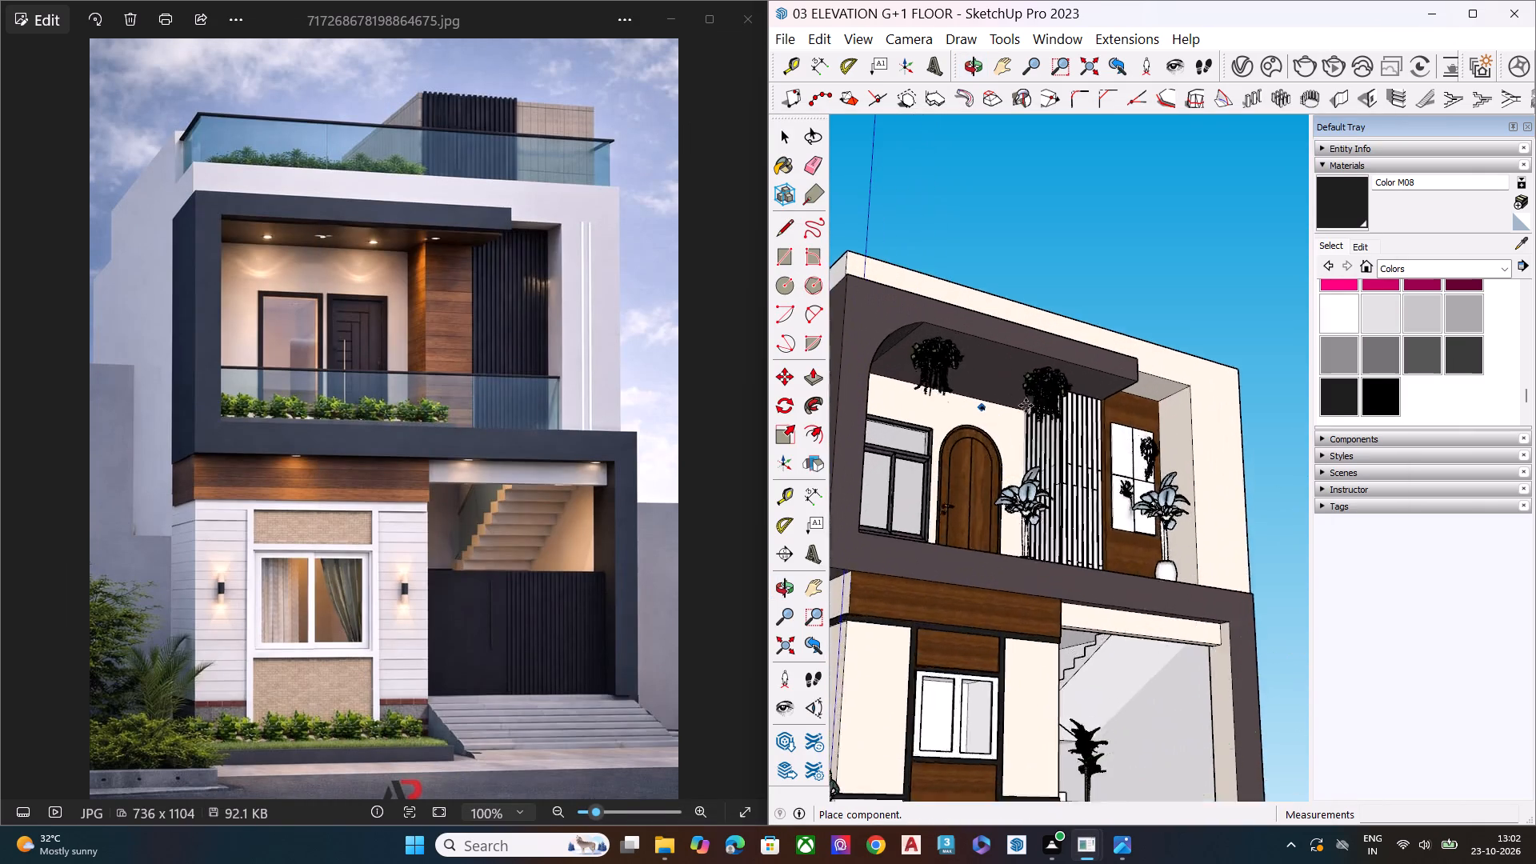
pyautogui.scroll(15, 1026, 406)
pyautogui.scroll(-1, 1018, 394)
pyautogui.scroll(4, 1018, 394)
pyautogui.scroll(-1, 986, 352)
pyautogui.scroll(6, 986, 352)
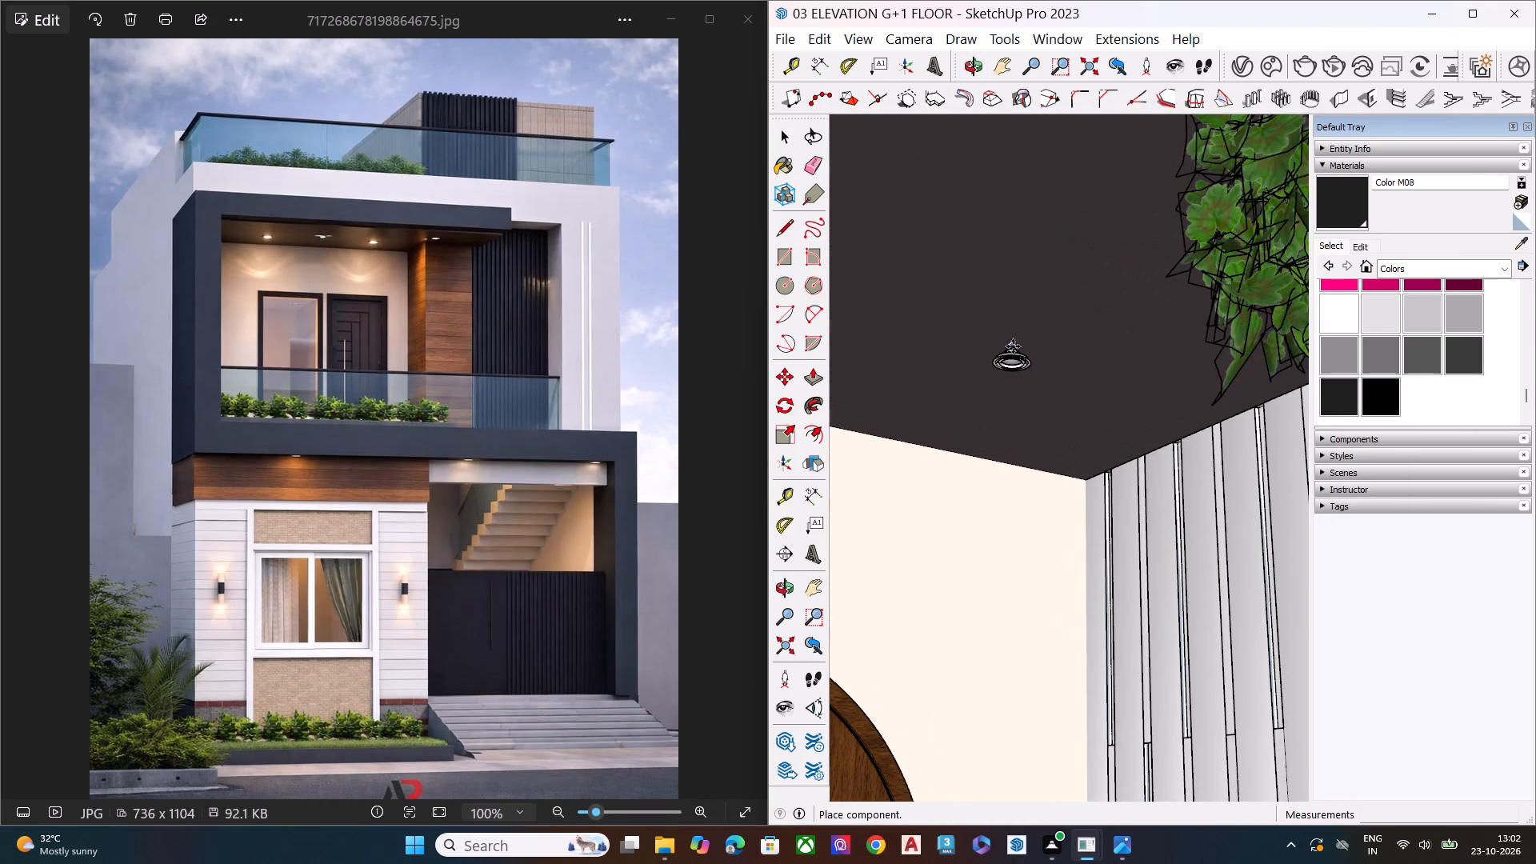
pyautogui.click(1014, 342)
# Place a second Lugstar downlight on the underside of the dark frame above the gate opening, near its outer end.
pyautogui.scroll(-1, 1093, 384)
pyautogui.scroll(1, 1104, 391)
pyautogui.scroll(-11, 1105, 393)
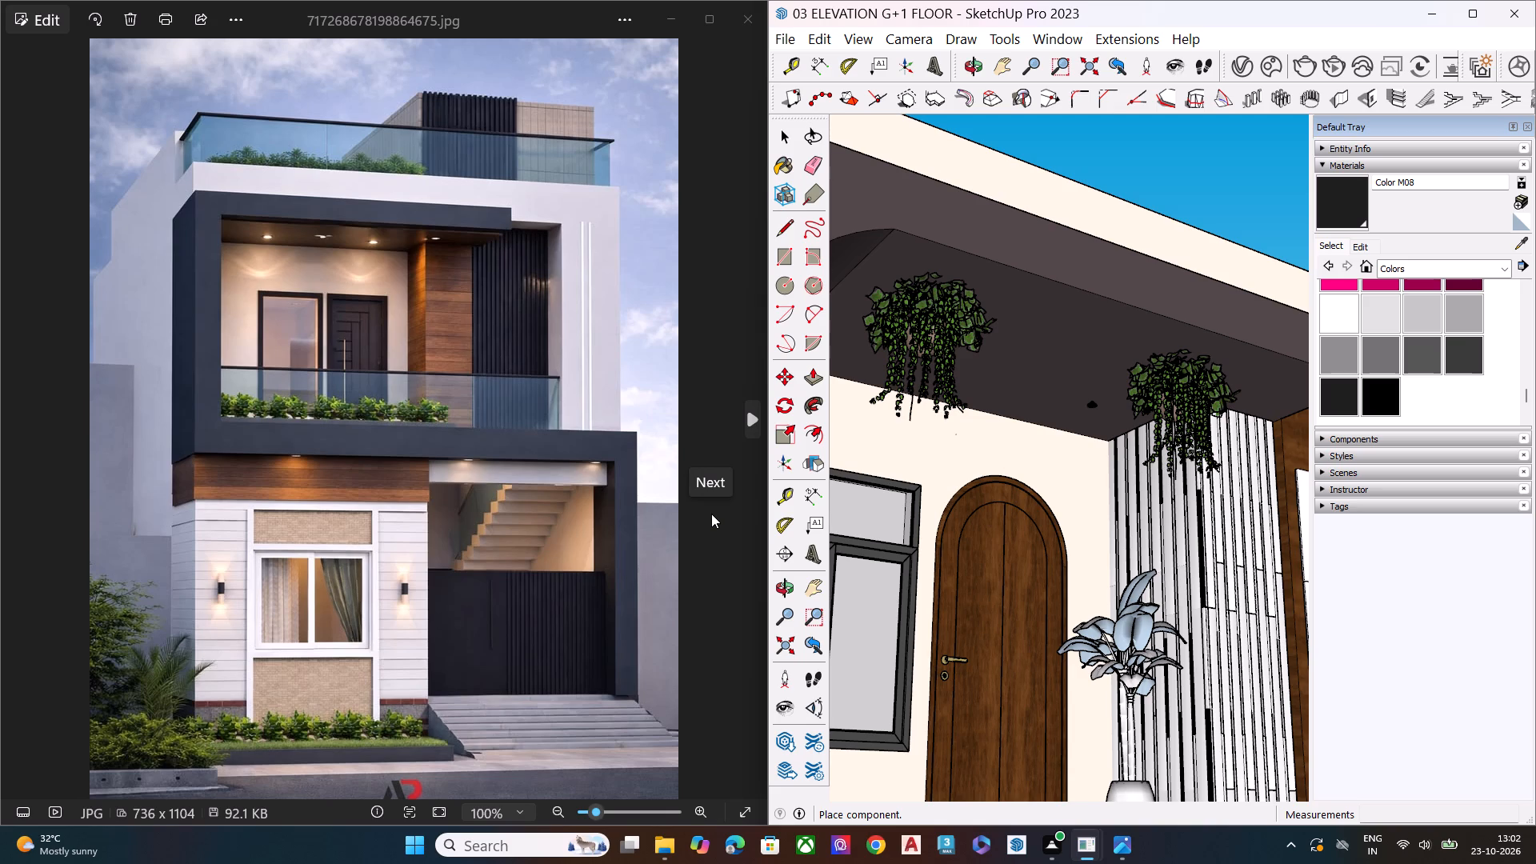
pyautogui.scroll(-4, 999, 552)
pyautogui.scroll(1, 987, 538)
pyautogui.scroll(-2, 1007, 559)
pyautogui.moveTo(1031, 598); pyautogui.dragTo(1122, 547, button='middle')
pyautogui.scroll(2, 1124, 521)
pyautogui.scroll(-1, 1056, 453)
pyautogui.scroll(1, 1054, 452)
pyautogui.scroll(-1, 1054, 451)
pyautogui.scroll(10, 1054, 451)
pyautogui.scroll(-5, 1062, 603)
pyautogui.scroll(1, 1062, 603)
pyautogui.scroll(-3, 1059, 602)
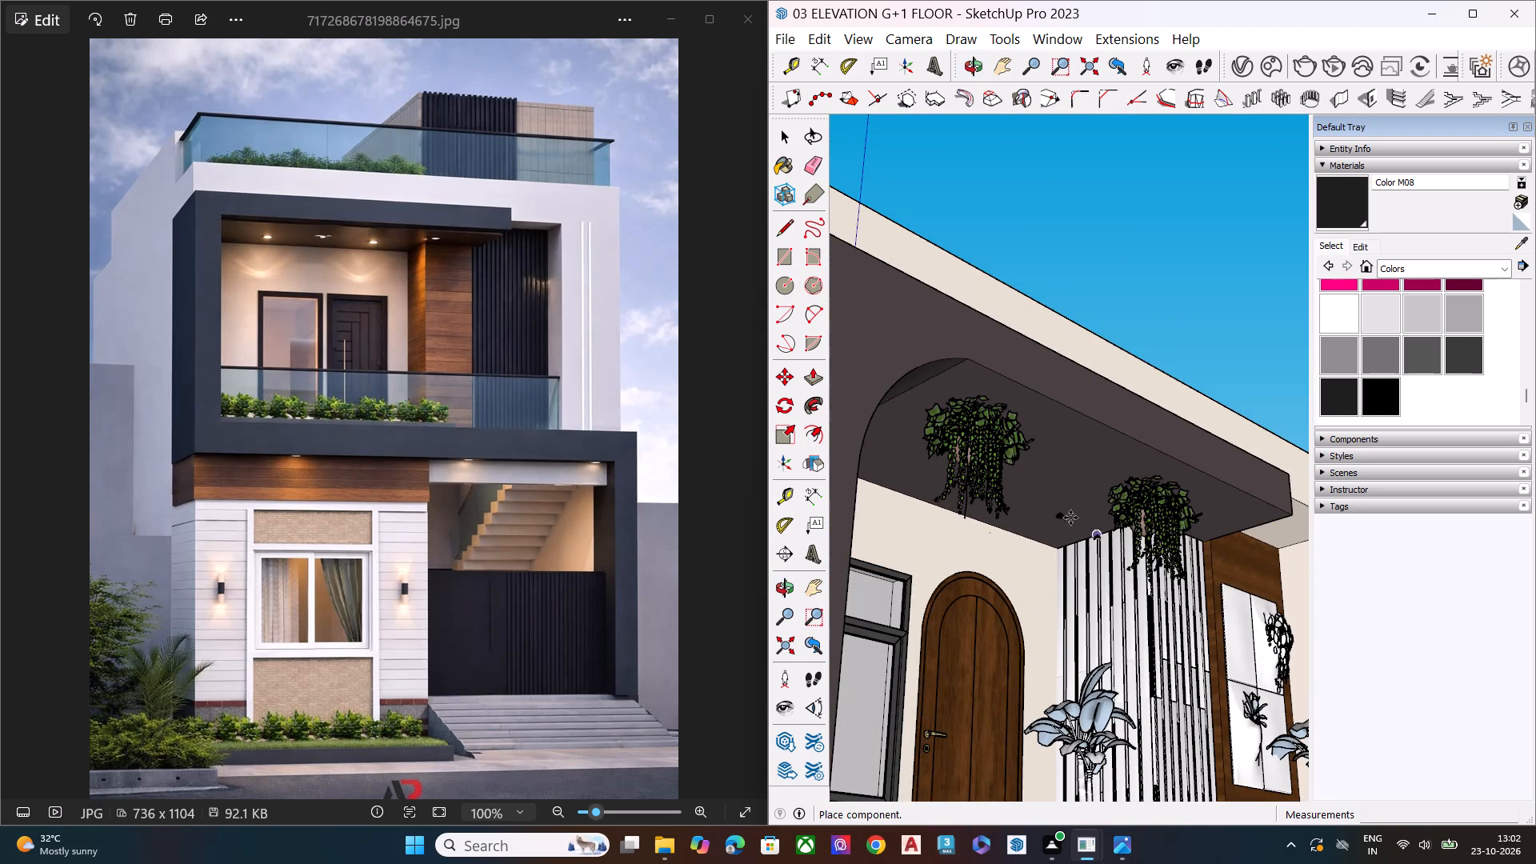
pyautogui.scroll(-2, 1039, 496)
pyautogui.scroll(1, 1039, 496)
pyautogui.scroll(-1, 1039, 496)
pyautogui.scroll(1, 1039, 496)
pyautogui.scroll(-13, 1039, 496)
pyautogui.moveTo(1142, 674); pyautogui.dragTo(1174, 558, button='middle')
pyautogui.scroll(9, 1174, 558)
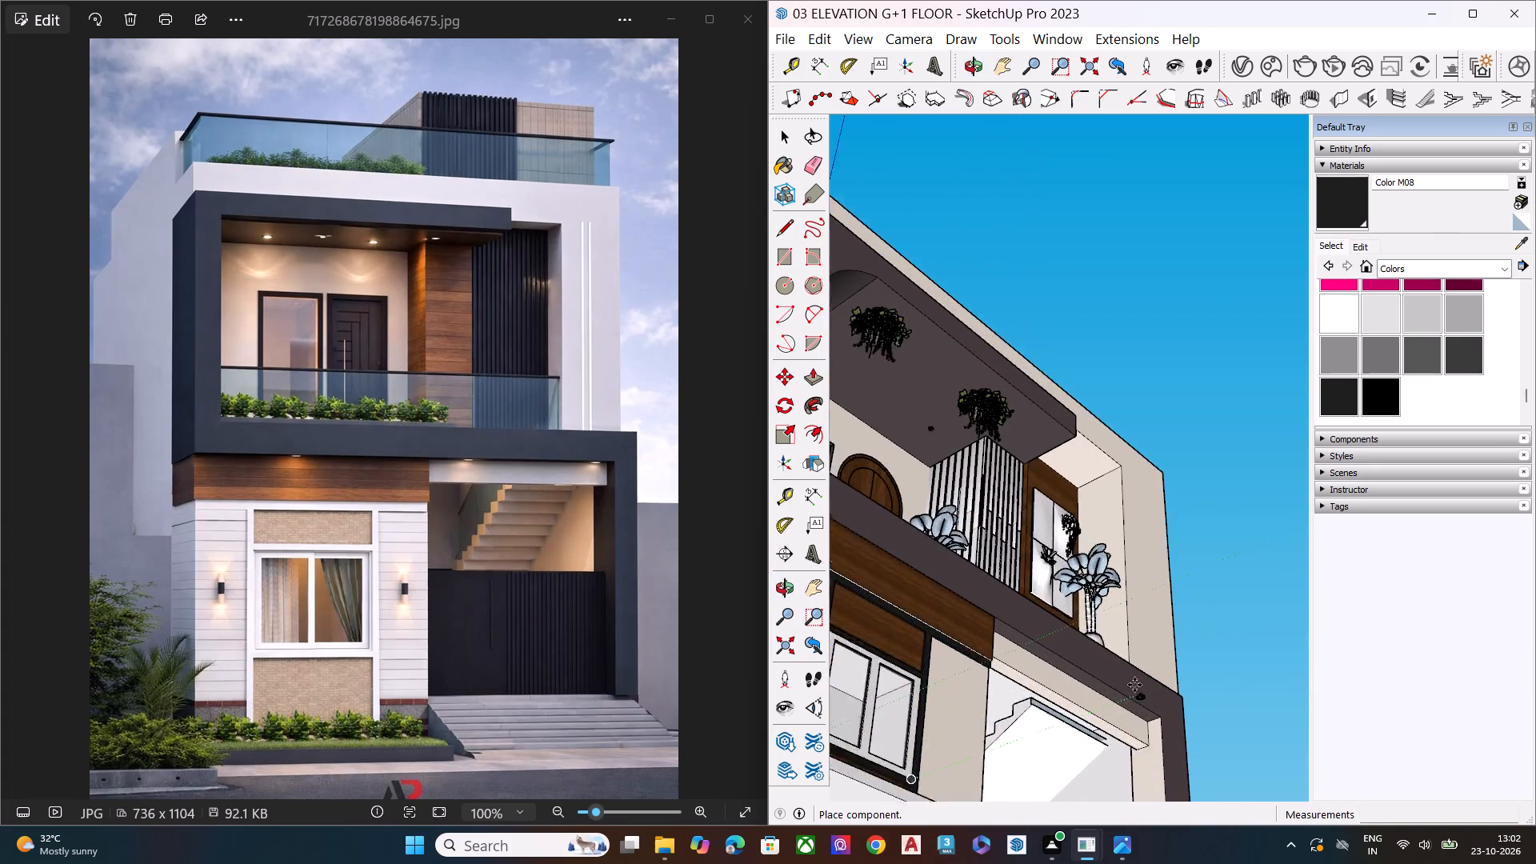
pyautogui.scroll(7, 1134, 685)
pyautogui.scroll(-1, 1132, 714)
pyautogui.scroll(3, 1134, 716)
pyautogui.moveTo(1176, 731); pyautogui.dragTo(1184, 665, button='middle')
pyautogui.scroll(6, 1150, 695)
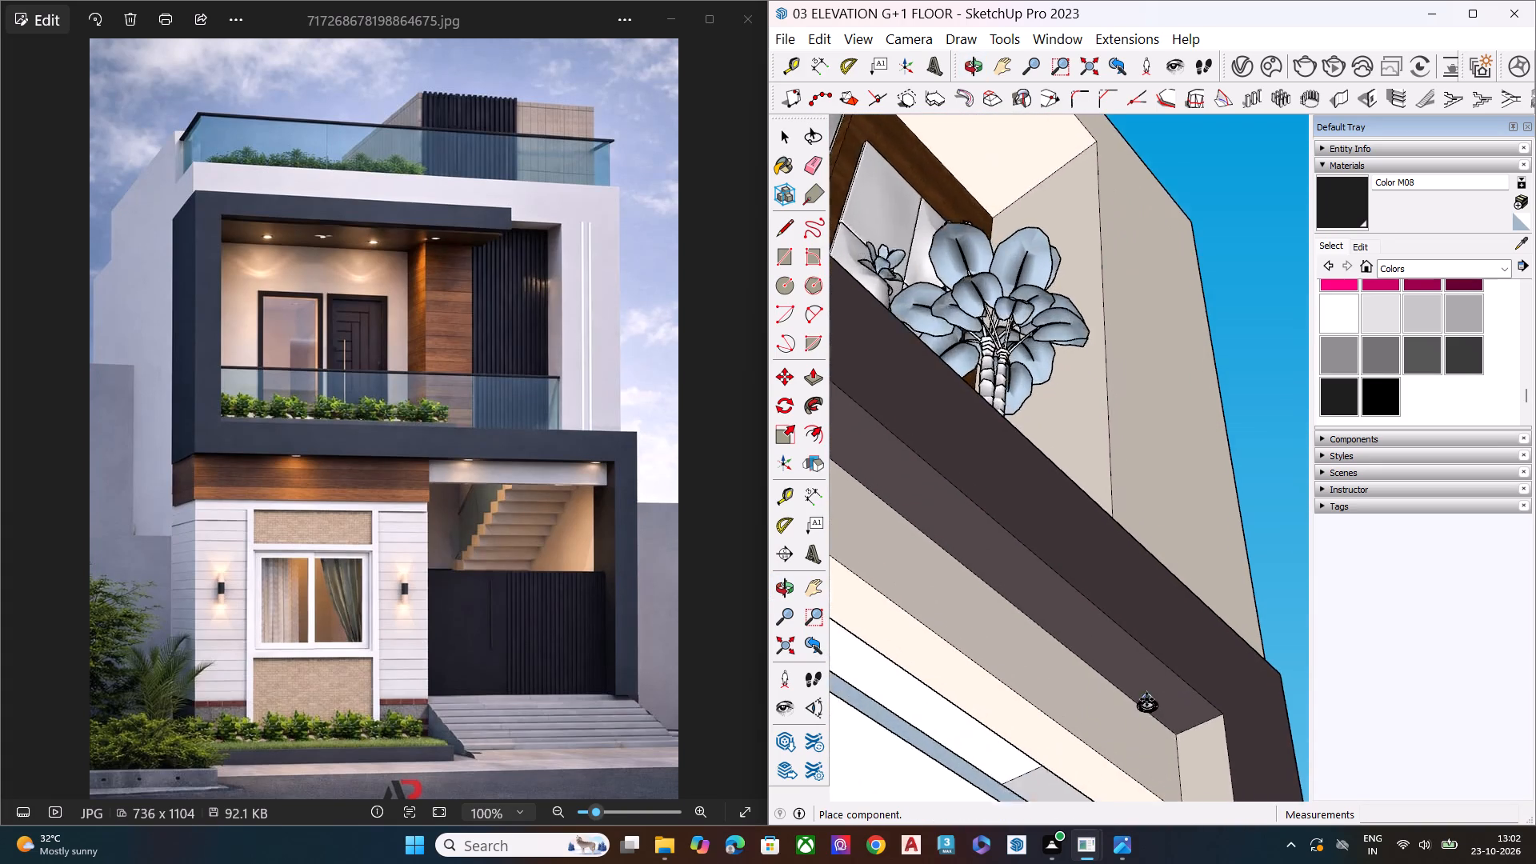
pyautogui.scroll(1, 1146, 699)
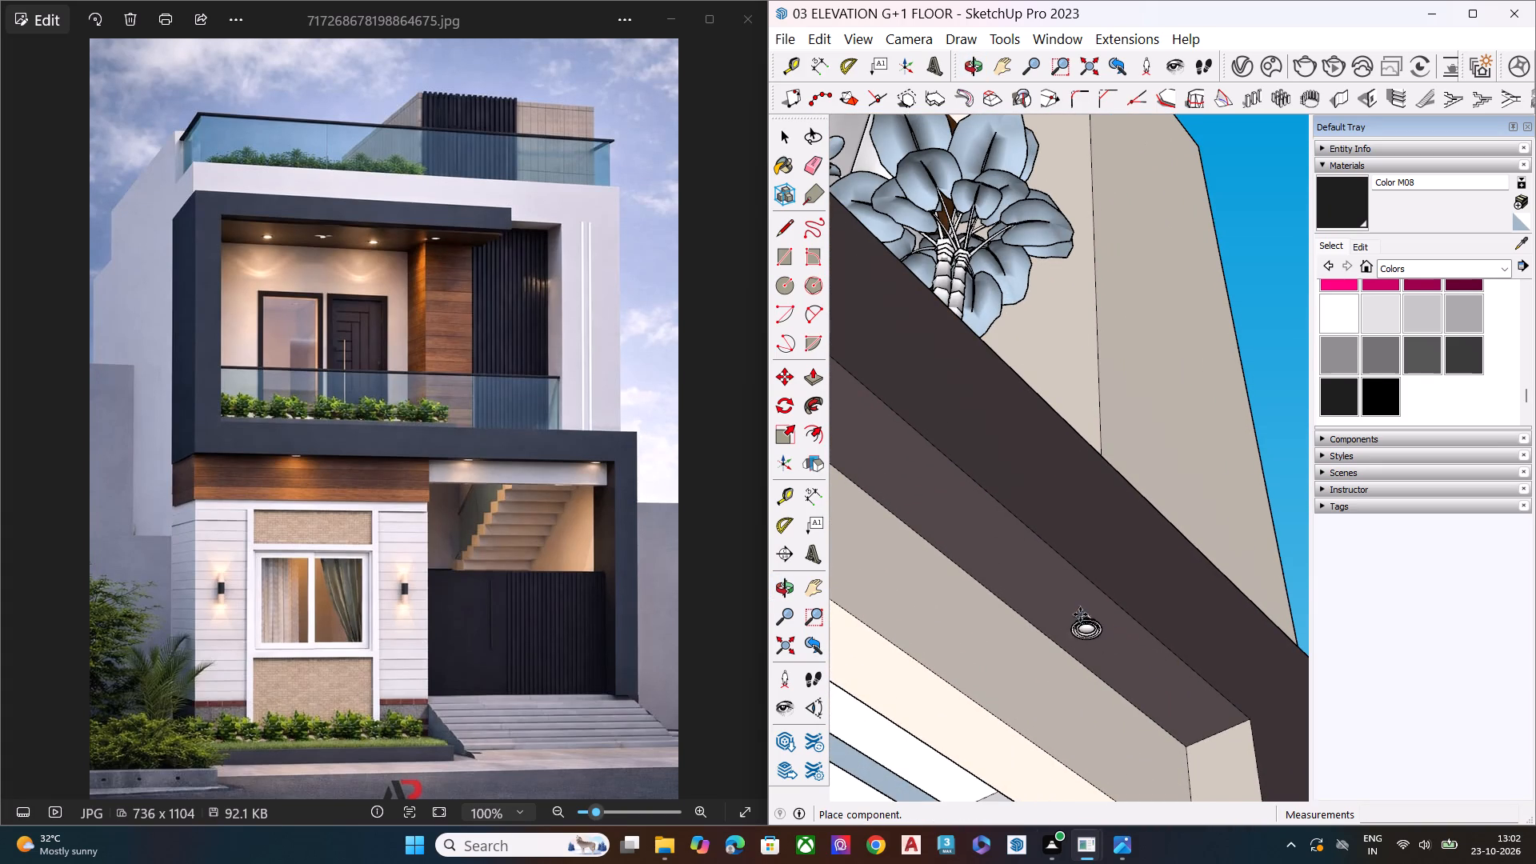
pyautogui.scroll(-7, 1122, 602)
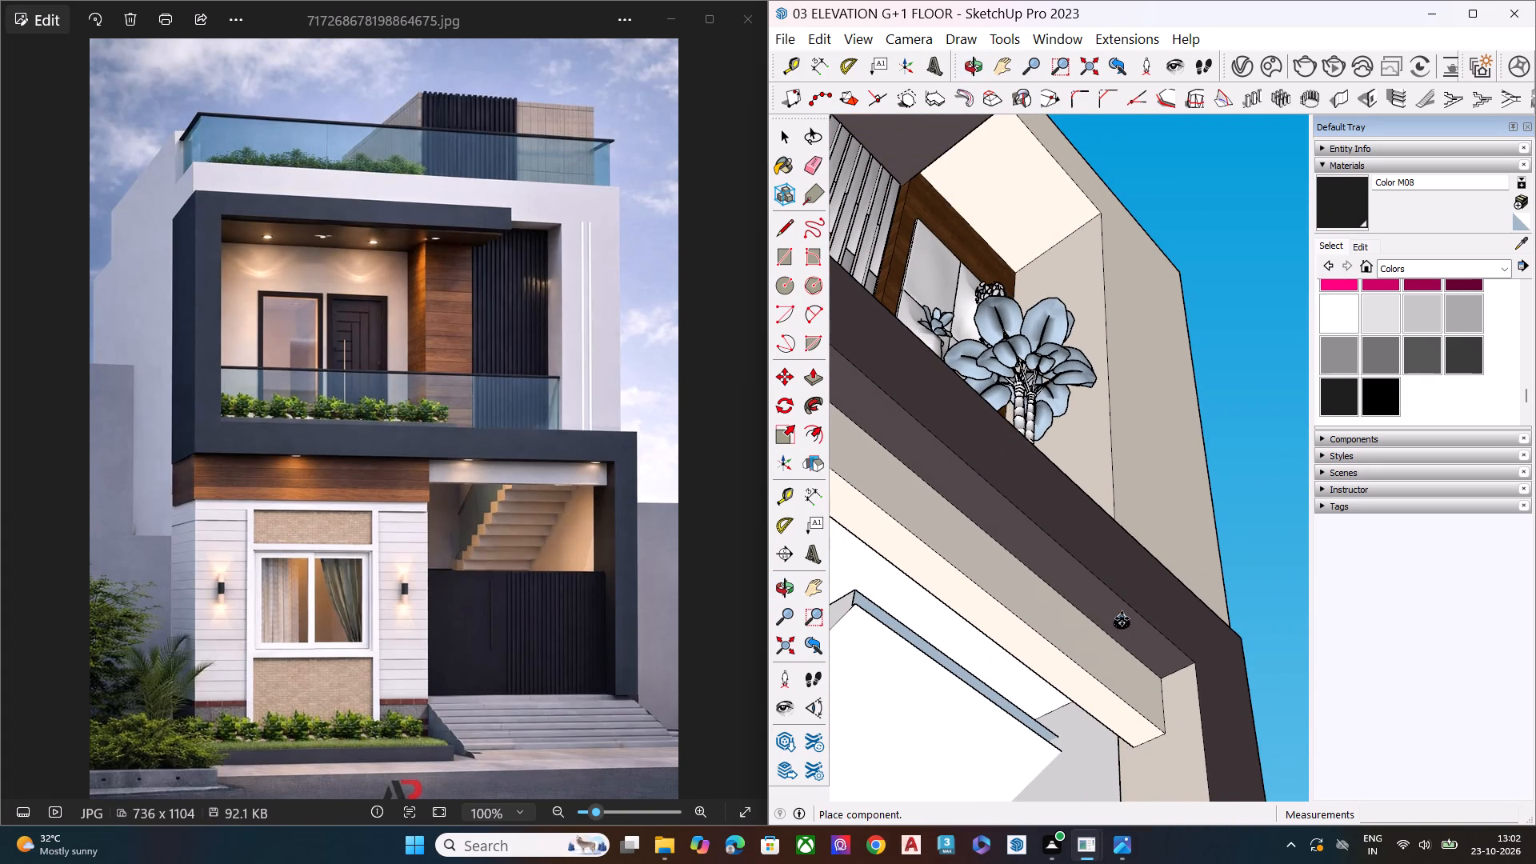
pyautogui.click(1126, 623)
pyautogui.scroll(-8, 1181, 663)
pyautogui.scroll(1, 1196, 653)
pyautogui.scroll(-2, 1201, 656)
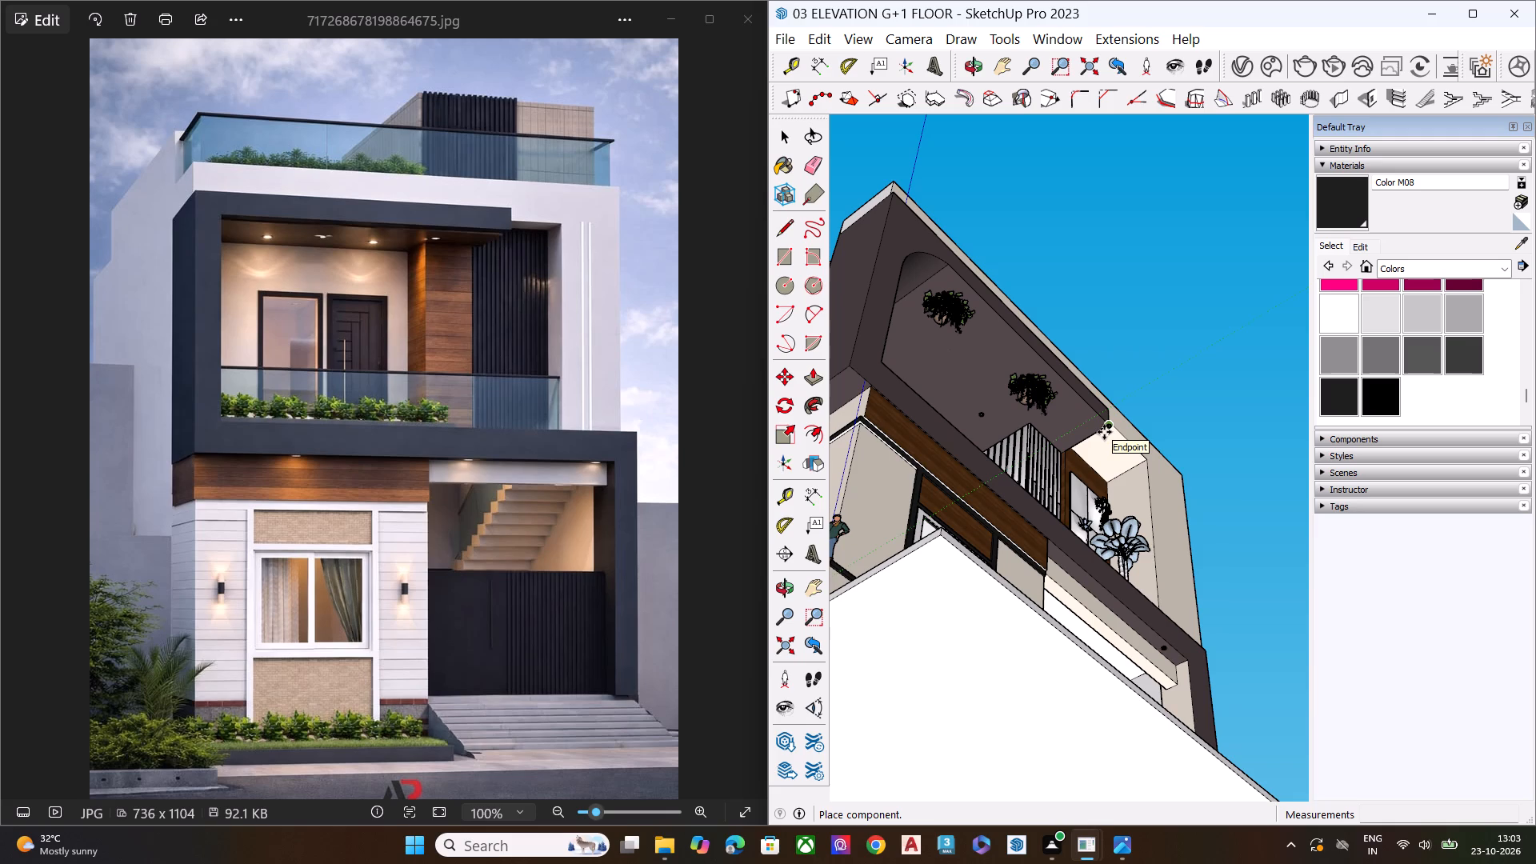
pyautogui.scroll(-7, 1047, 481)
pyautogui.moveTo(1105, 592); pyautogui.dragTo(1092, 668, button='middle')
pyautogui.press('space')
# Enlarge the balcony ceiling downlight uniformly with the Scale tool, then clear the selection.
pyautogui.scroll(3, 1066, 535)
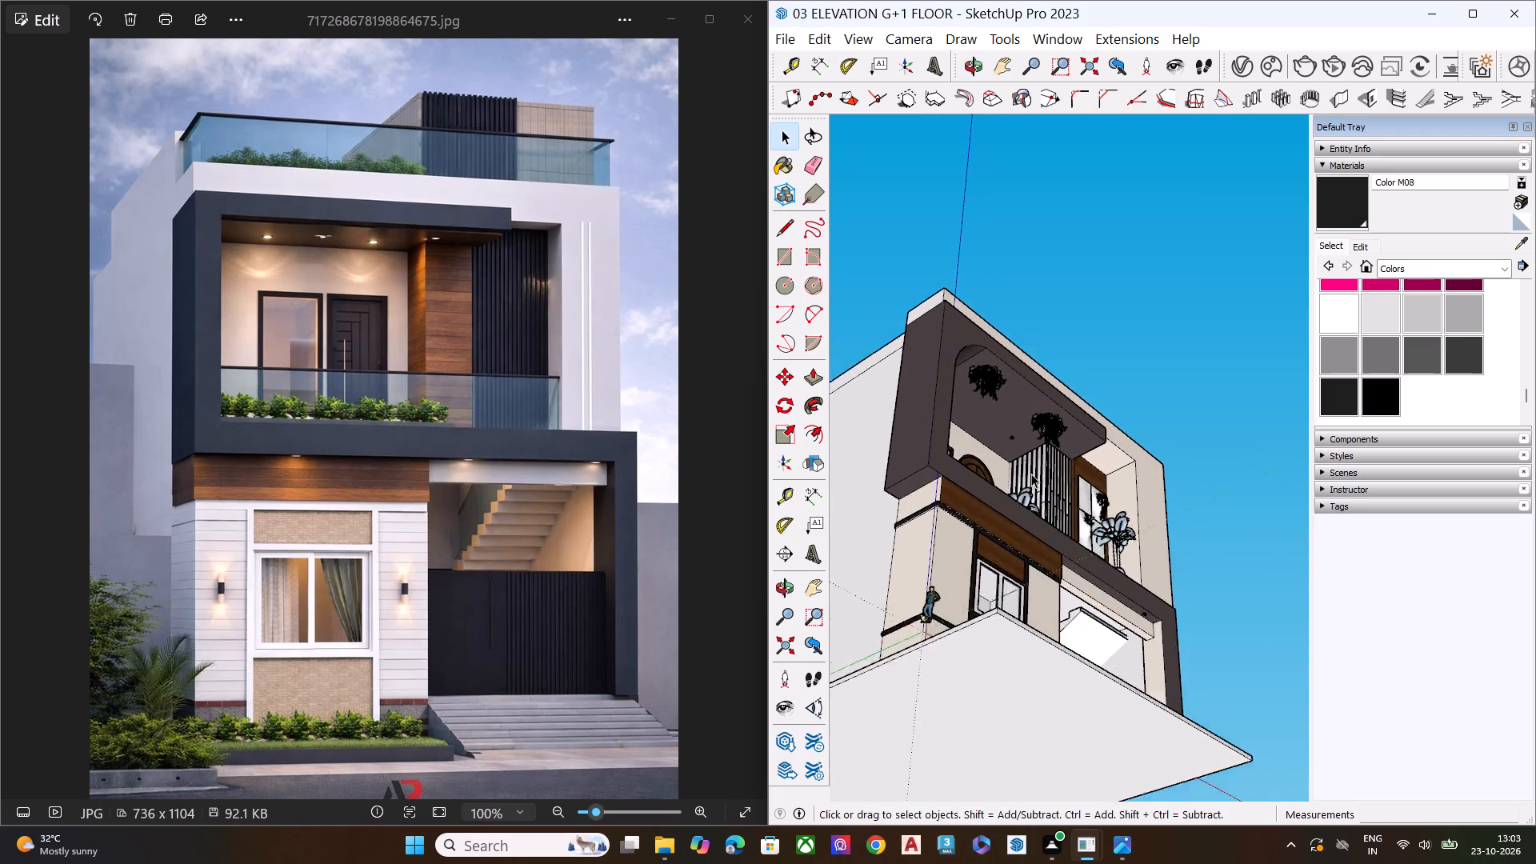
pyautogui.scroll(2, 1031, 474)
pyautogui.scroll(2, 942, 418)
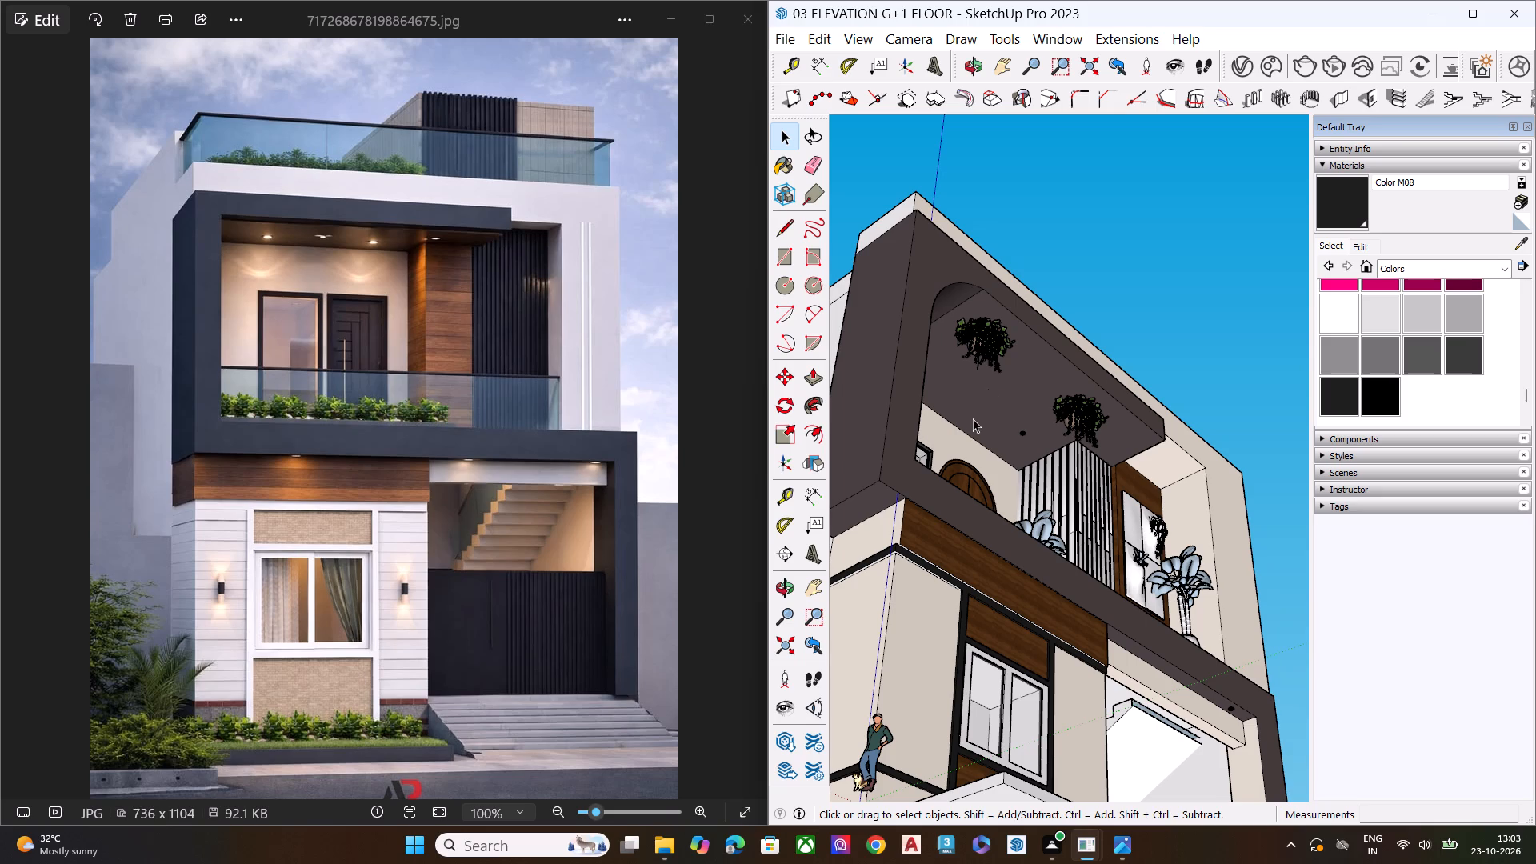
pyautogui.scroll(5, 1024, 398)
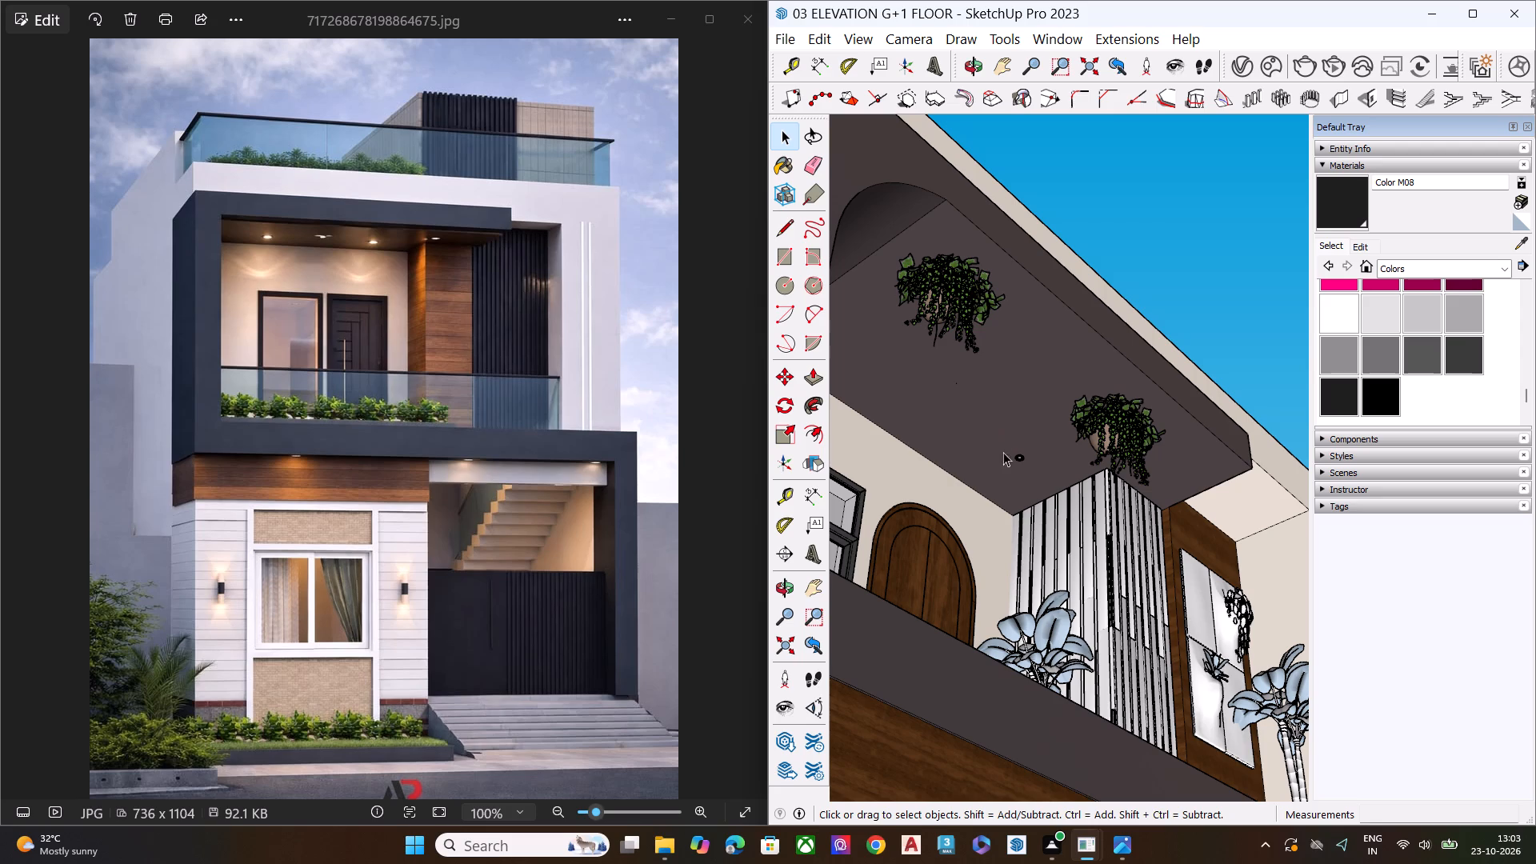
pyautogui.scroll(5, 1024, 446)
pyautogui.scroll(-1, 1024, 446)
pyautogui.scroll(5, 1024, 446)
pyautogui.scroll(-1, 1012, 474)
pyautogui.scroll(5, 1012, 474)
pyautogui.scroll(-2, 1011, 470)
pyautogui.scroll(3, 1011, 470)
pyautogui.scroll(-3, 1011, 469)
pyautogui.scroll(3, 1011, 469)
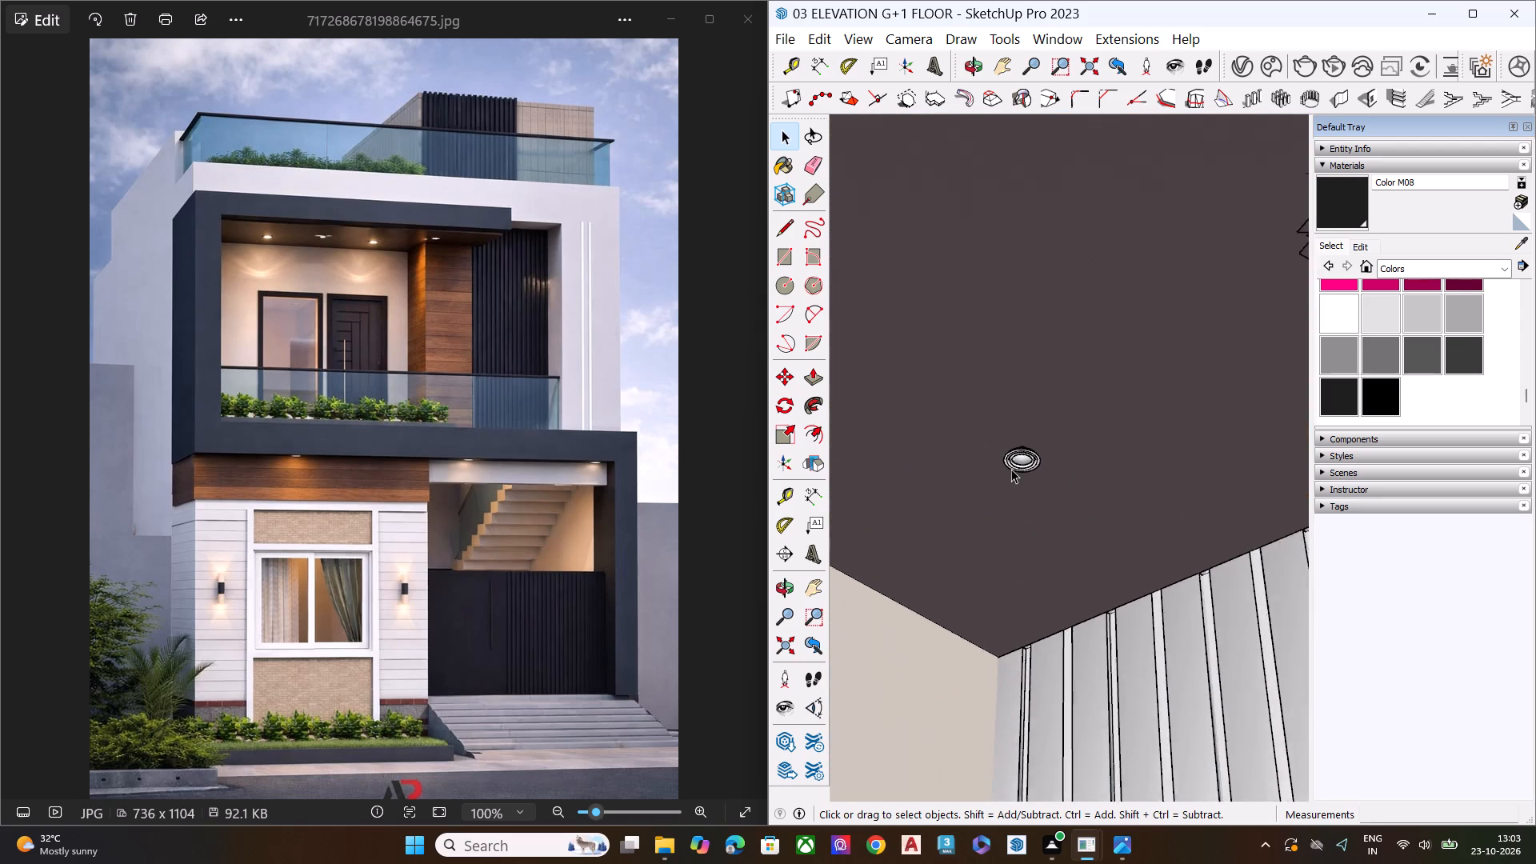
pyautogui.scroll(19, 1011, 469)
pyautogui.scroll(-1, 1034, 442)
pyautogui.scroll(5, 1034, 442)
pyautogui.moveTo(1064, 442); pyautogui.dragTo(1010, 582, button='middle')
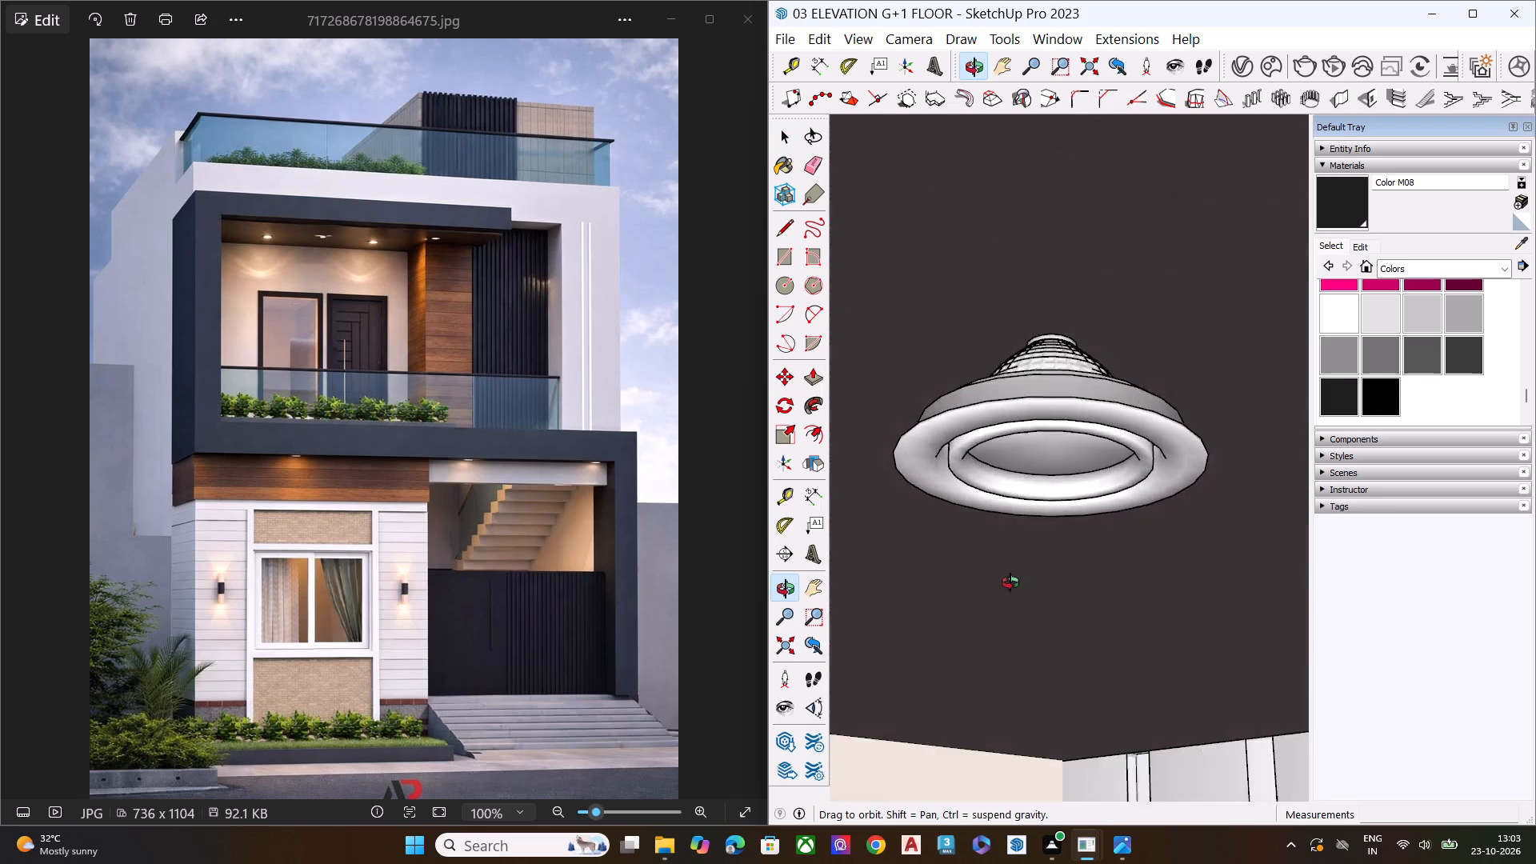
pyautogui.moveTo(1010, 582); pyautogui.dragTo(1026, 441, button='middle')
pyautogui.click(1076, 406)
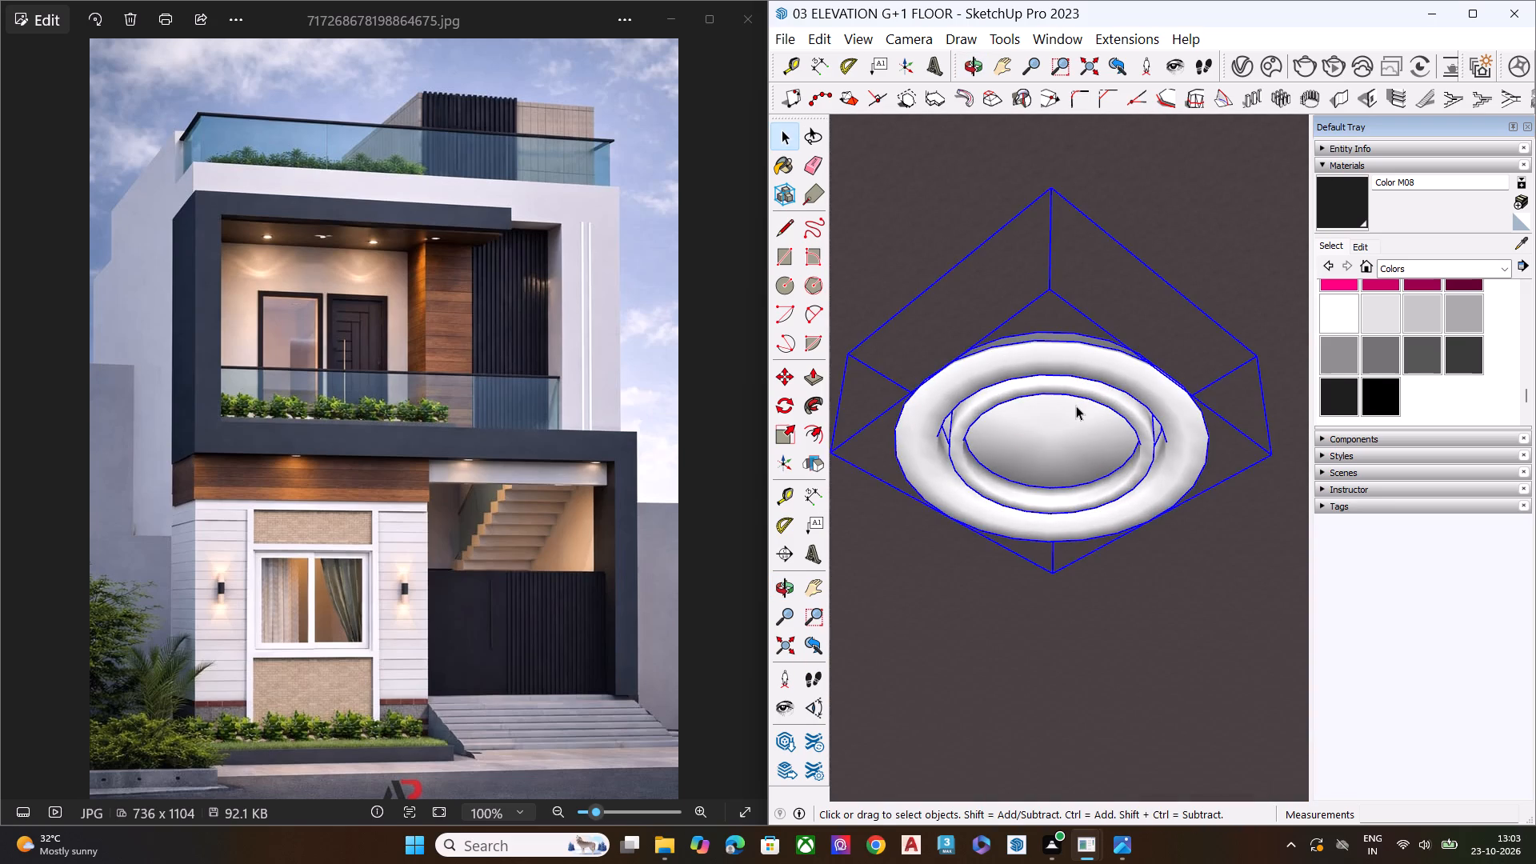
pyautogui.scroll(-5, 1002, 431)
pyautogui.press('s')
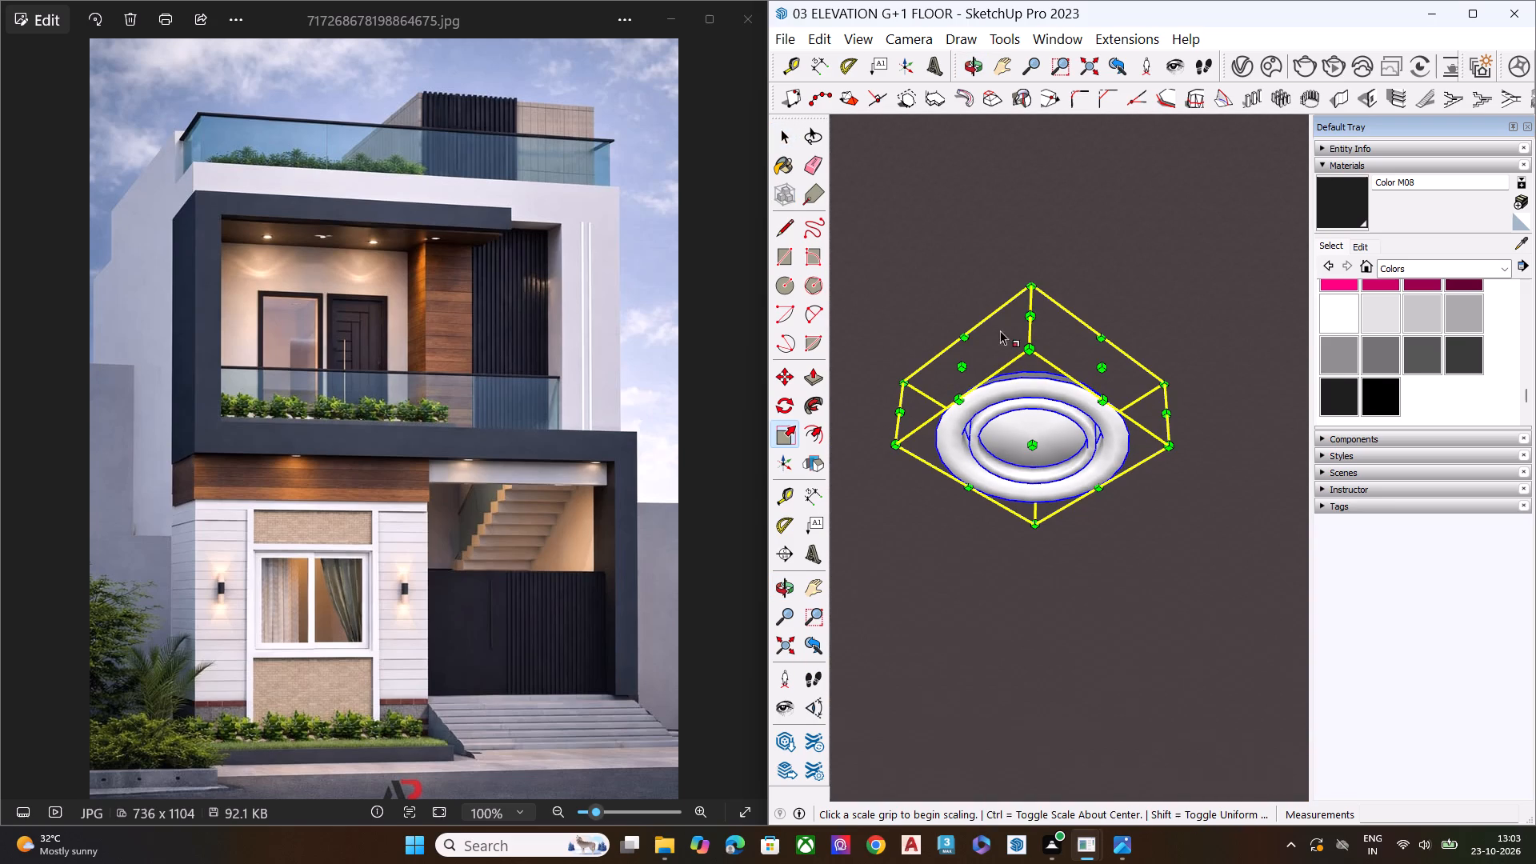
pyautogui.moveTo(1032, 286); pyautogui.dragTo(1038, 189)
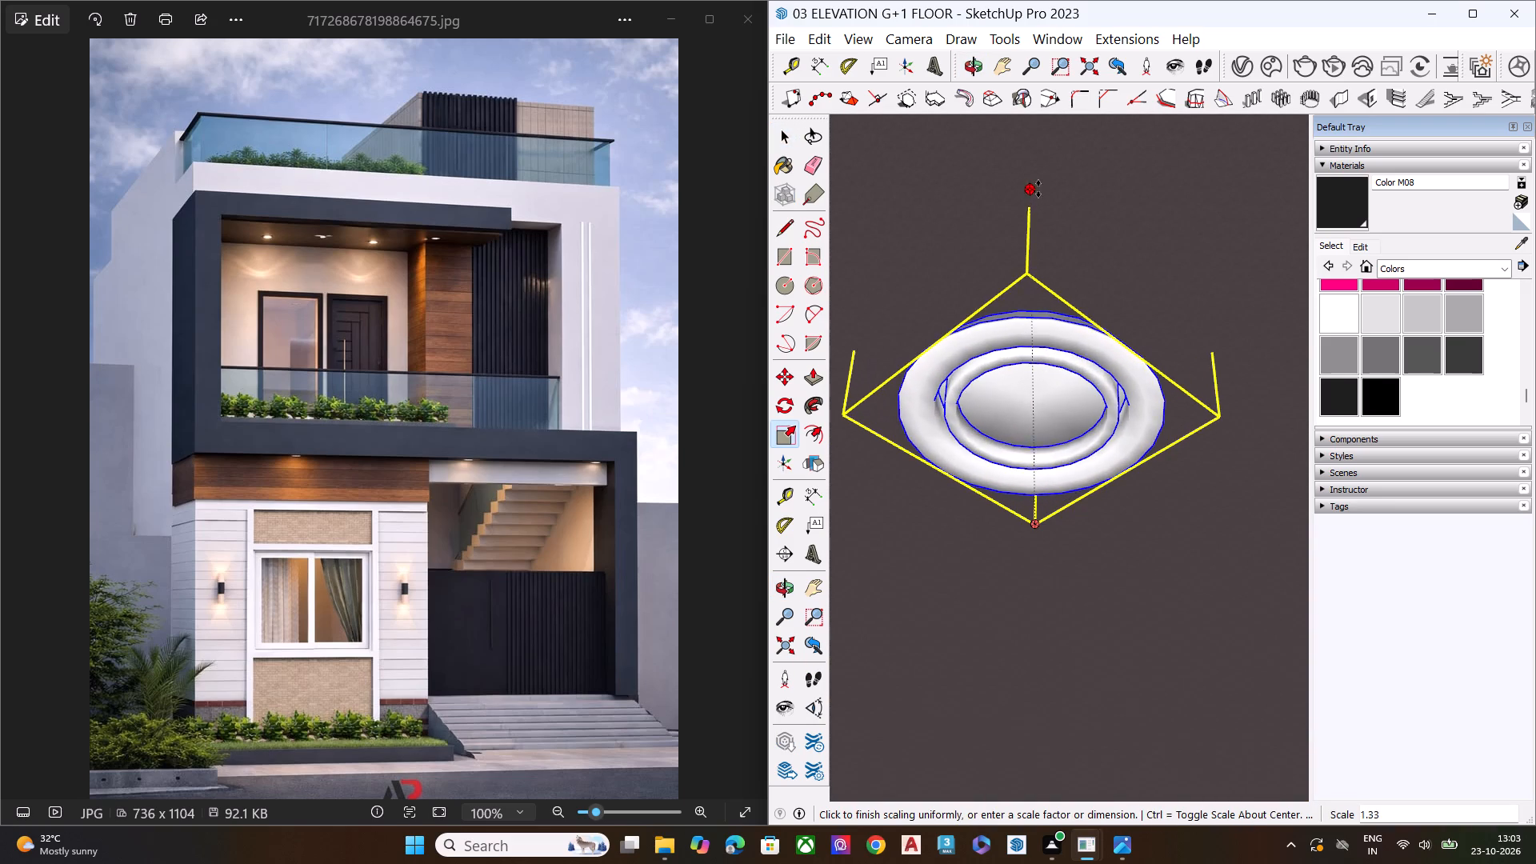
pyautogui.moveTo(1038, 189); pyautogui.dragTo(1037, 150)
pyautogui.scroll(-3, 997, 370)
pyautogui.scroll(1, 992, 386)
pyautogui.scroll(-16, 989, 401)
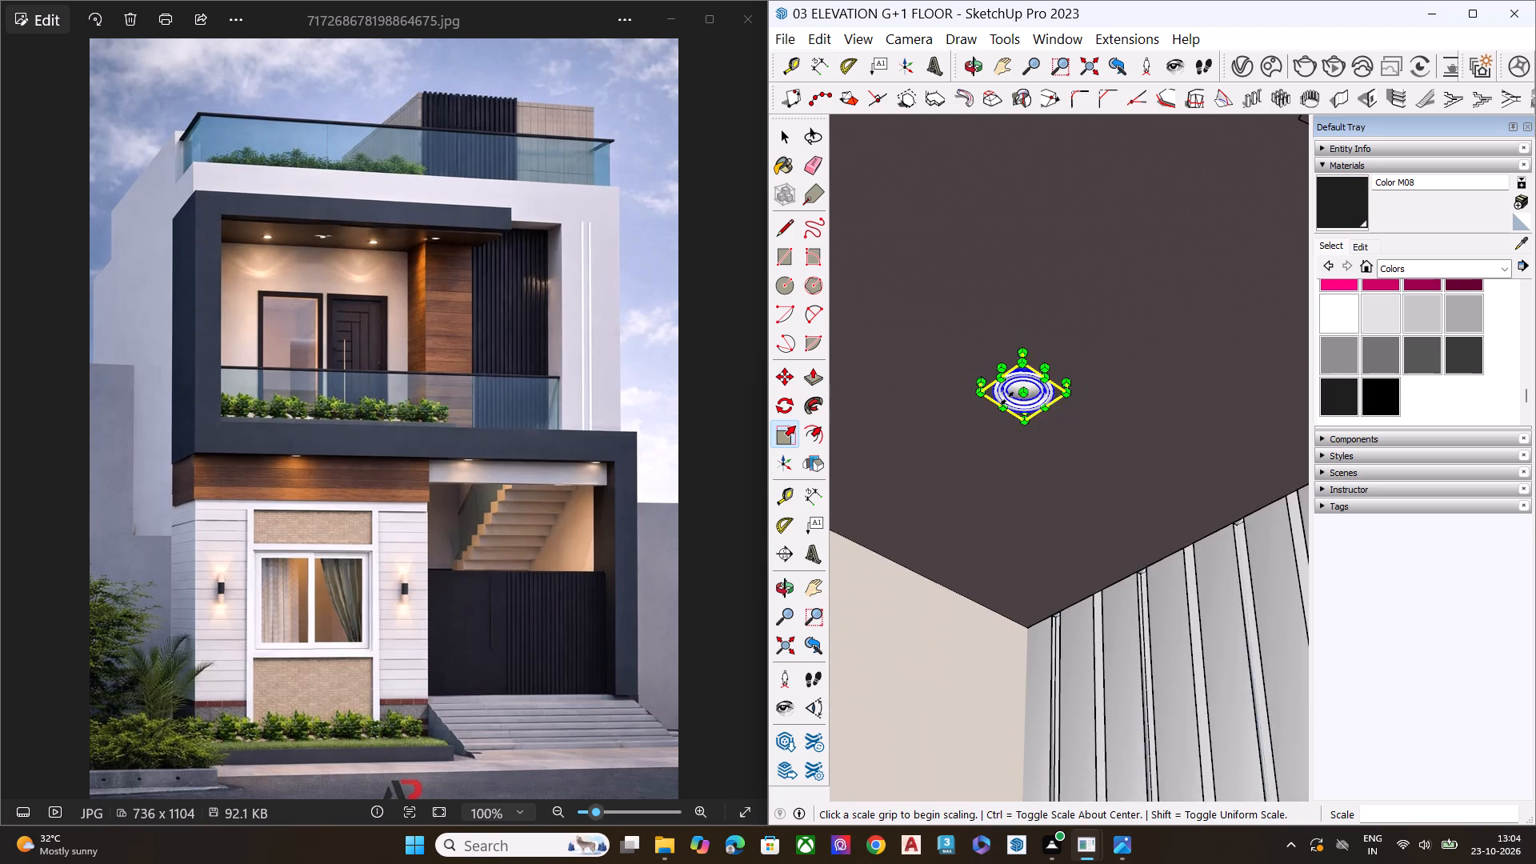
pyautogui.scroll(-12, 1007, 398)
pyautogui.moveTo(1033, 406); pyautogui.dragTo(980, 554, button='middle')
pyautogui.press('space')
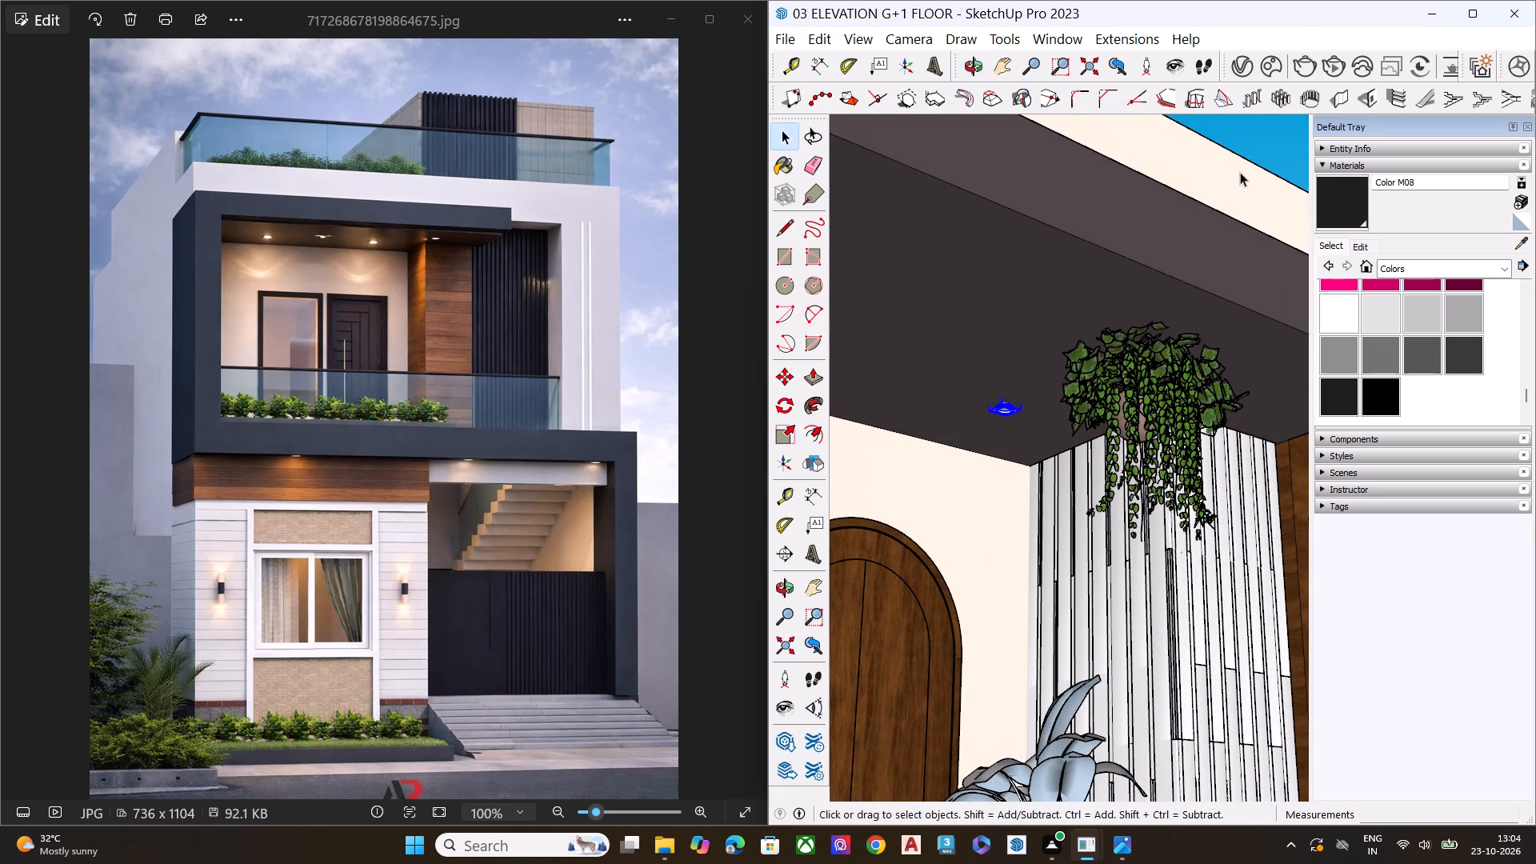
pyautogui.click(1274, 143)
# Run a V-Ray test render of the balcony ceiling, examine the downlight up close, and stop and close the render.
pyautogui.scroll(1, 1062, 378)
pyautogui.moveTo(1062, 378); pyautogui.dragTo(1054, 327, button='middle')
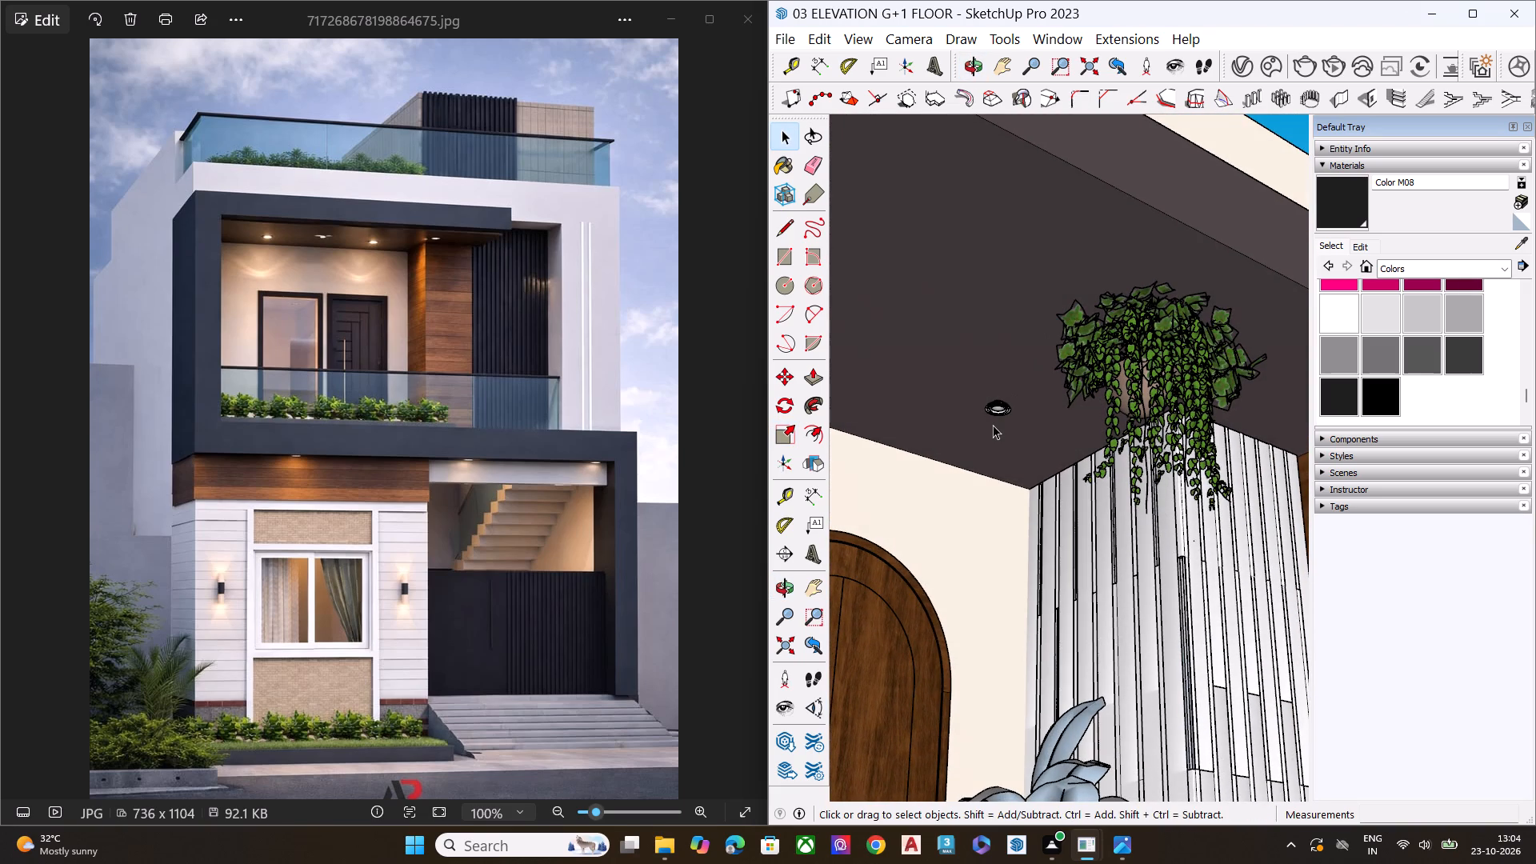
pyautogui.click(1307, 63)
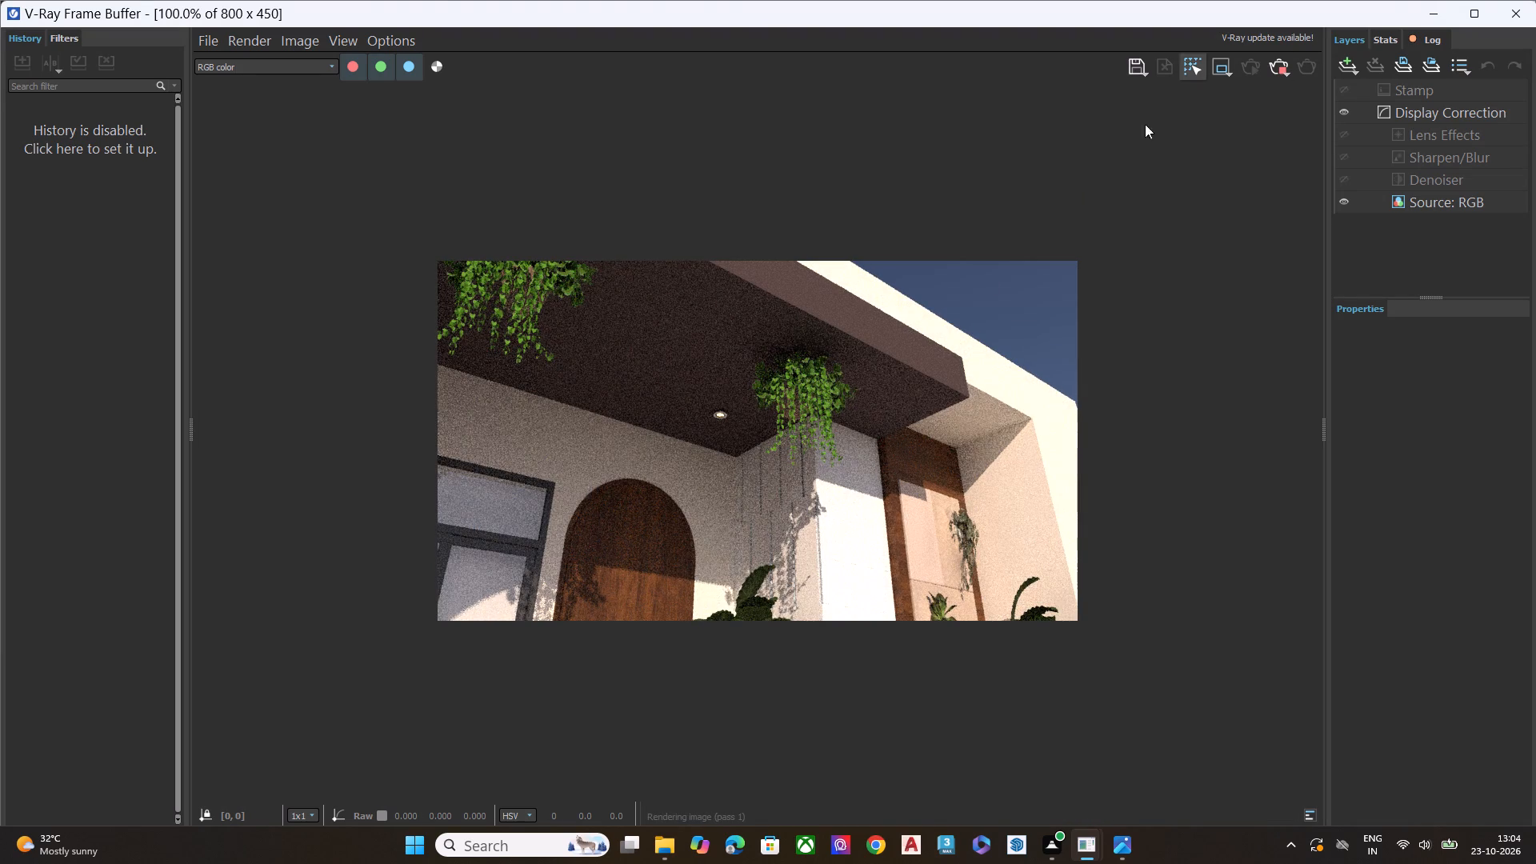
pyautogui.scroll(-5, 790, 378)
pyautogui.scroll(7, 754, 440)
pyautogui.scroll(-1, 750, 447)
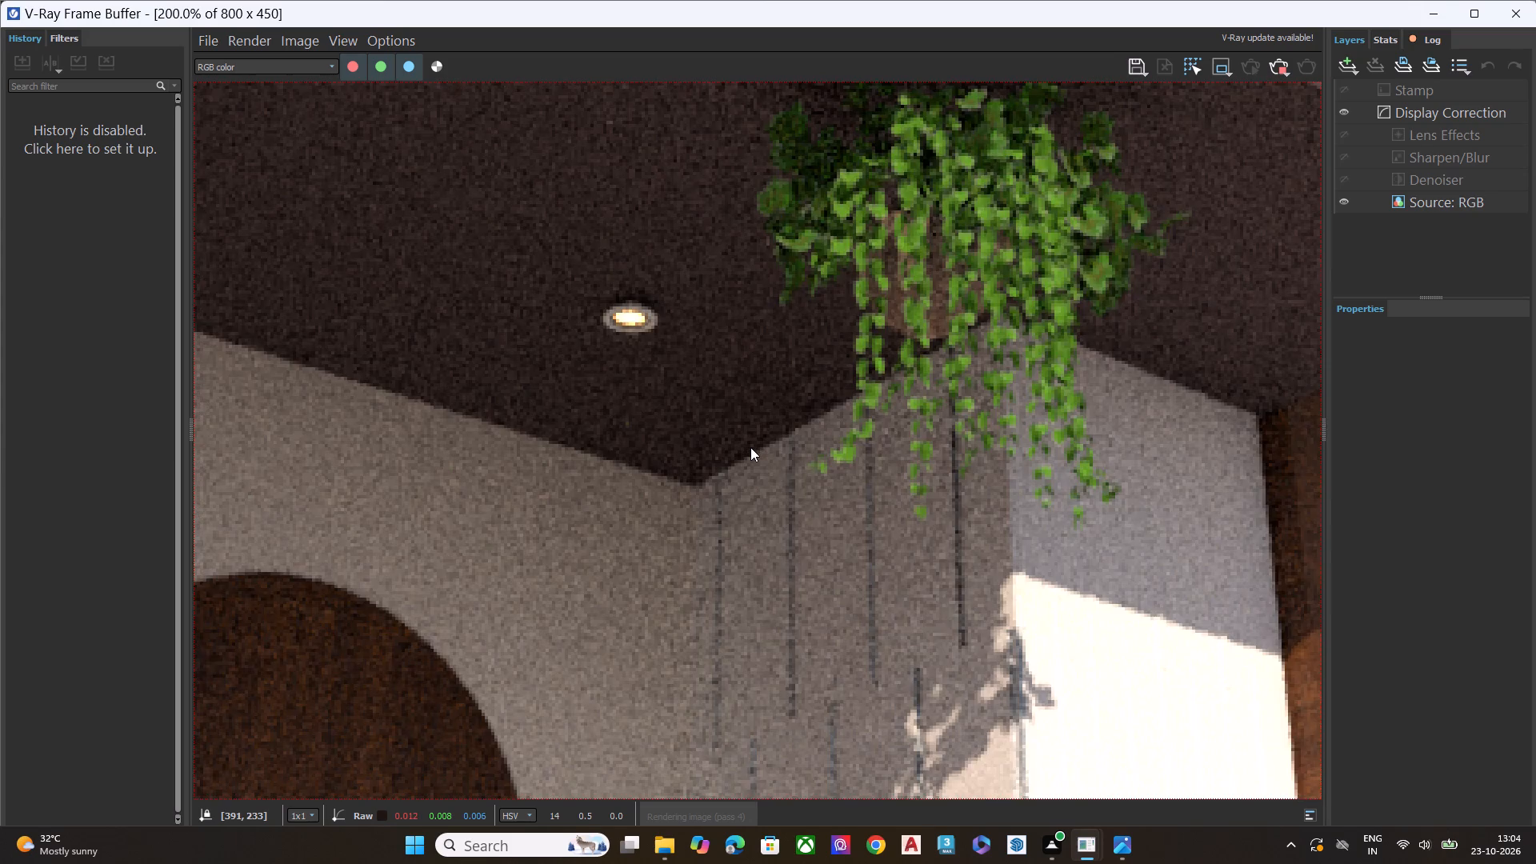
pyautogui.scroll(-1, 750, 447)
pyautogui.click(1266, 68)
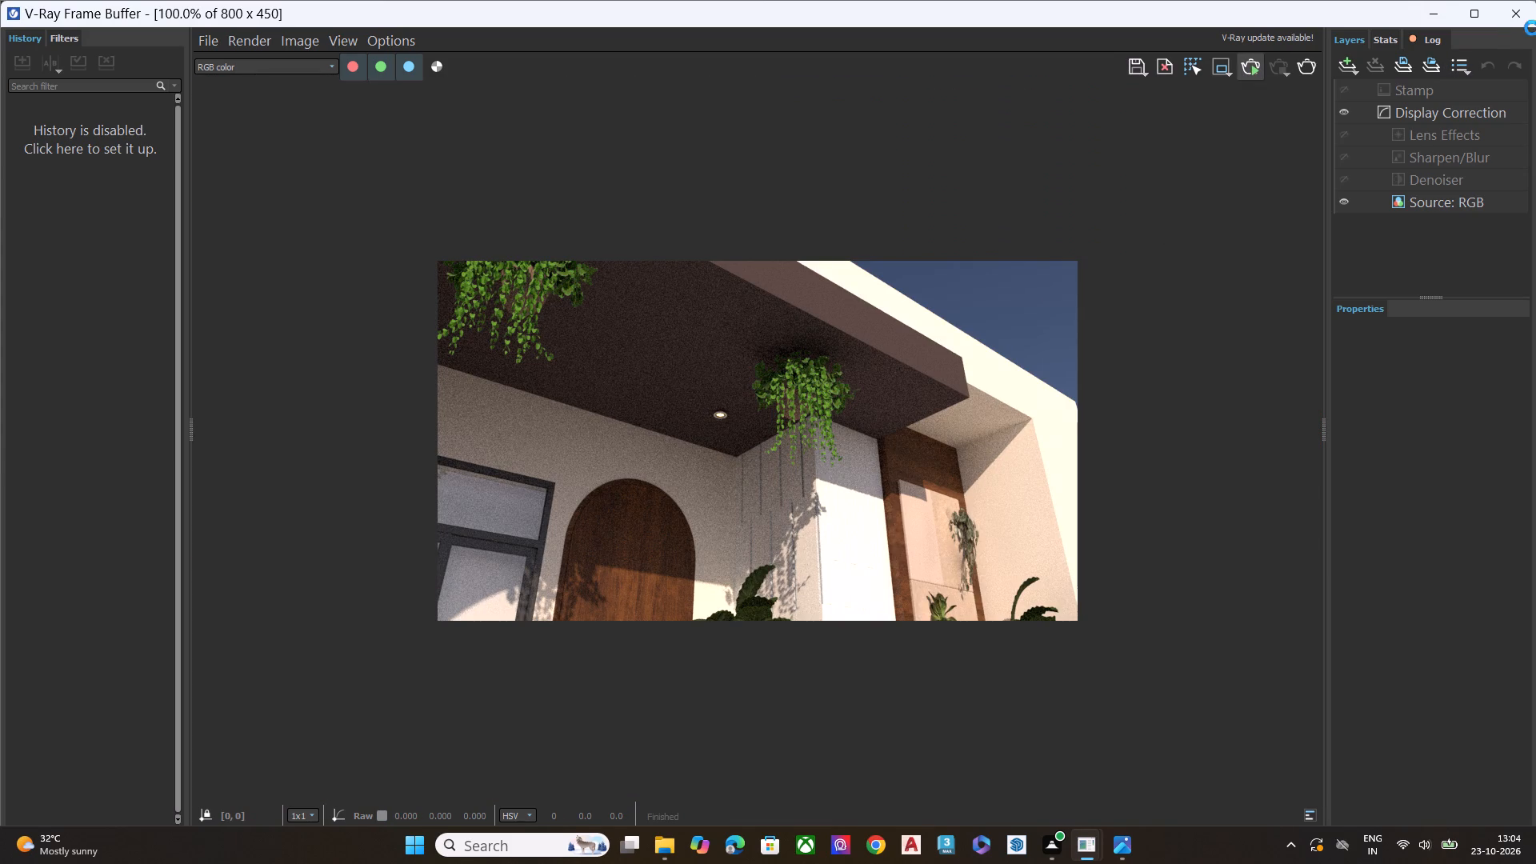
pyautogui.click(1522, 25)
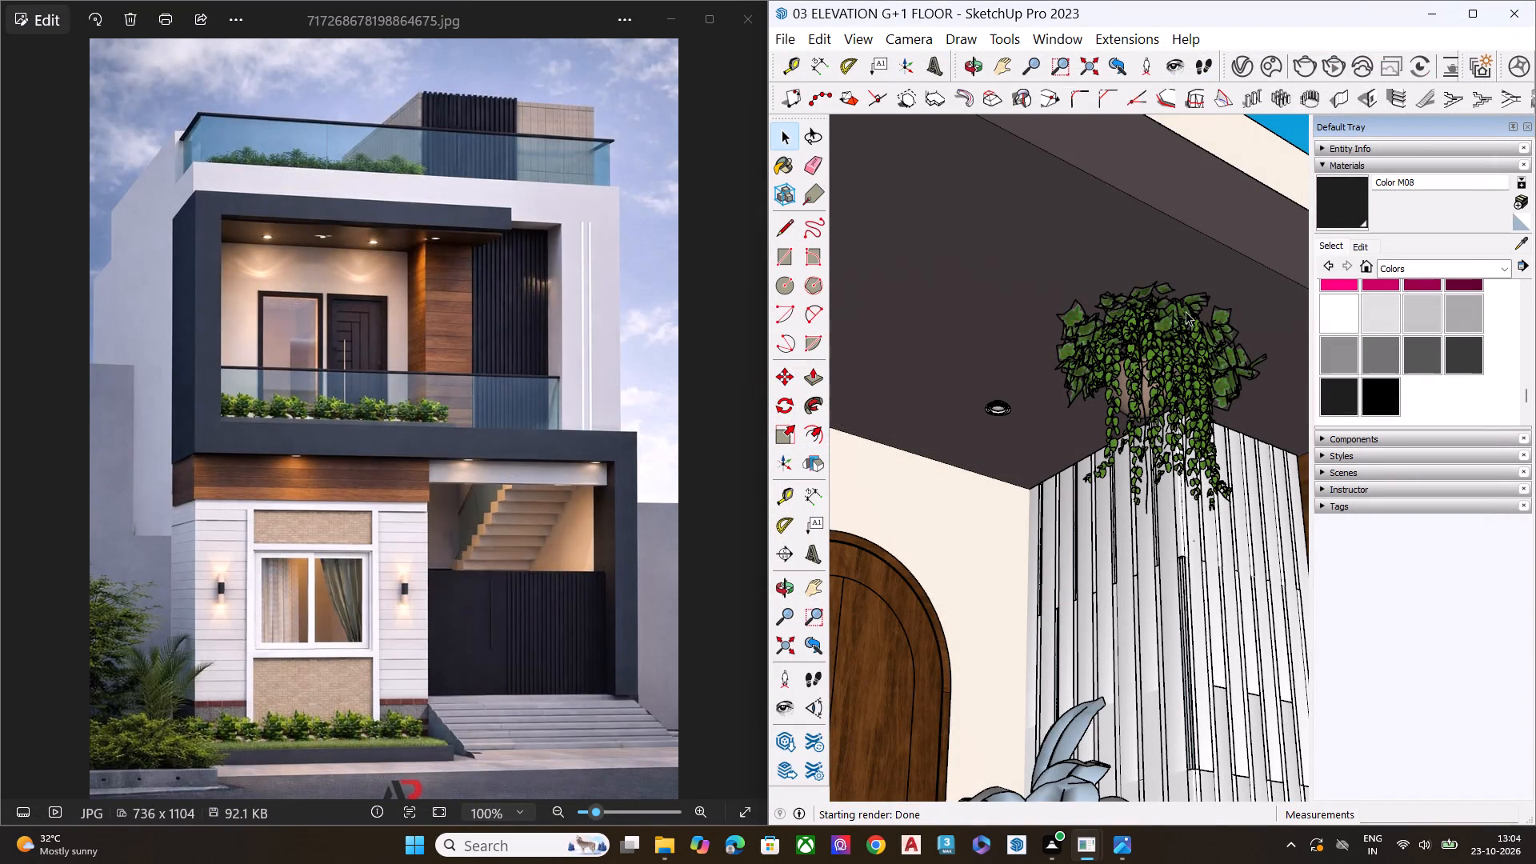
# Scale the balcony ceiling downlight uniformly a little larger again and deselect it.
pyautogui.scroll(3, 1050, 382)
pyautogui.click(979, 414)
pyautogui.scroll(4, 982, 418)
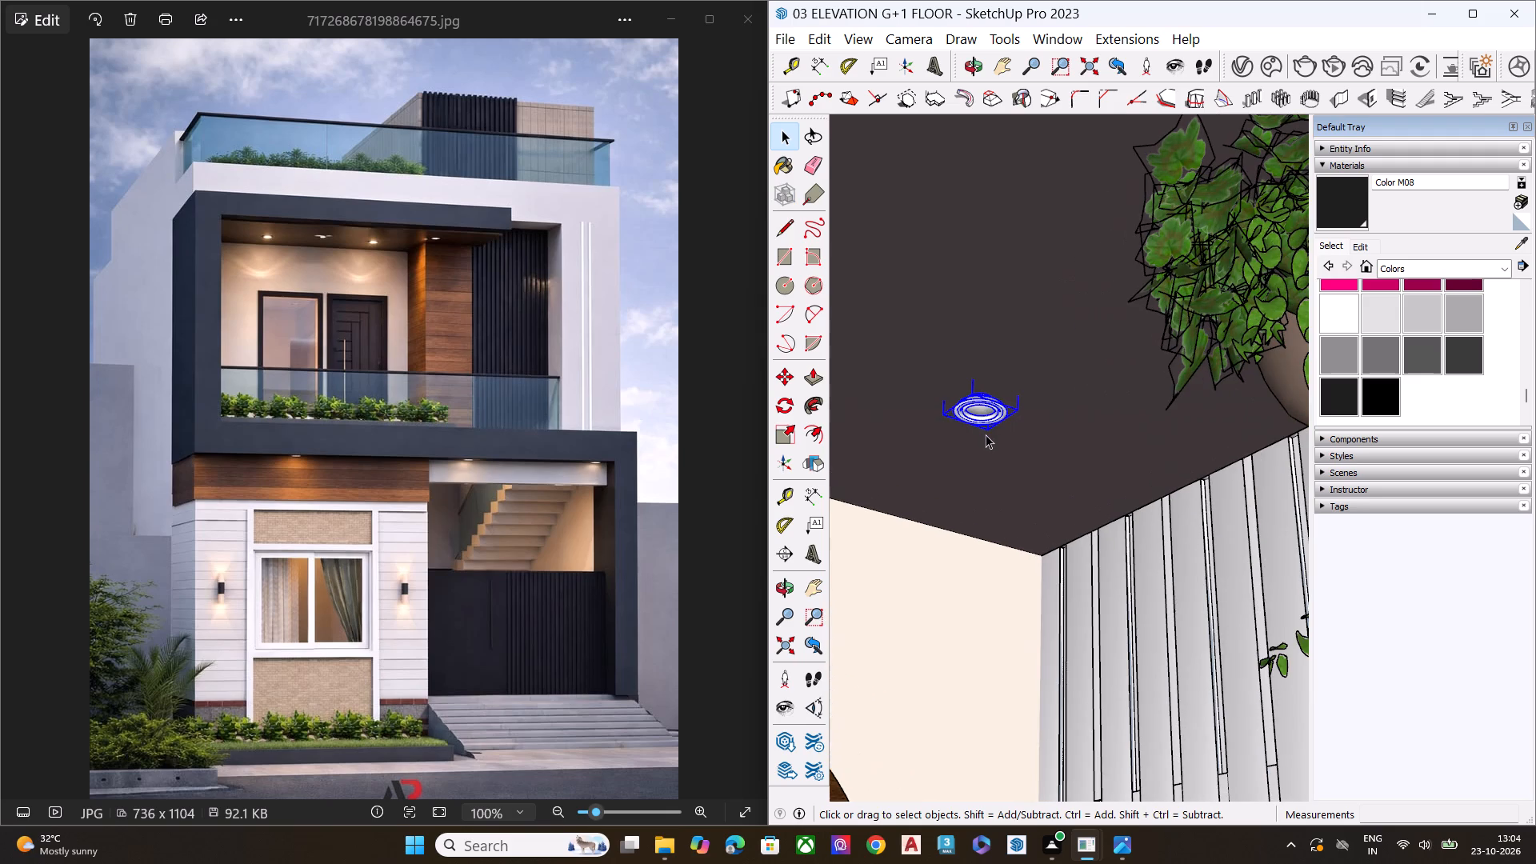
pyautogui.press('s')
pyautogui.scroll(11, 990, 418)
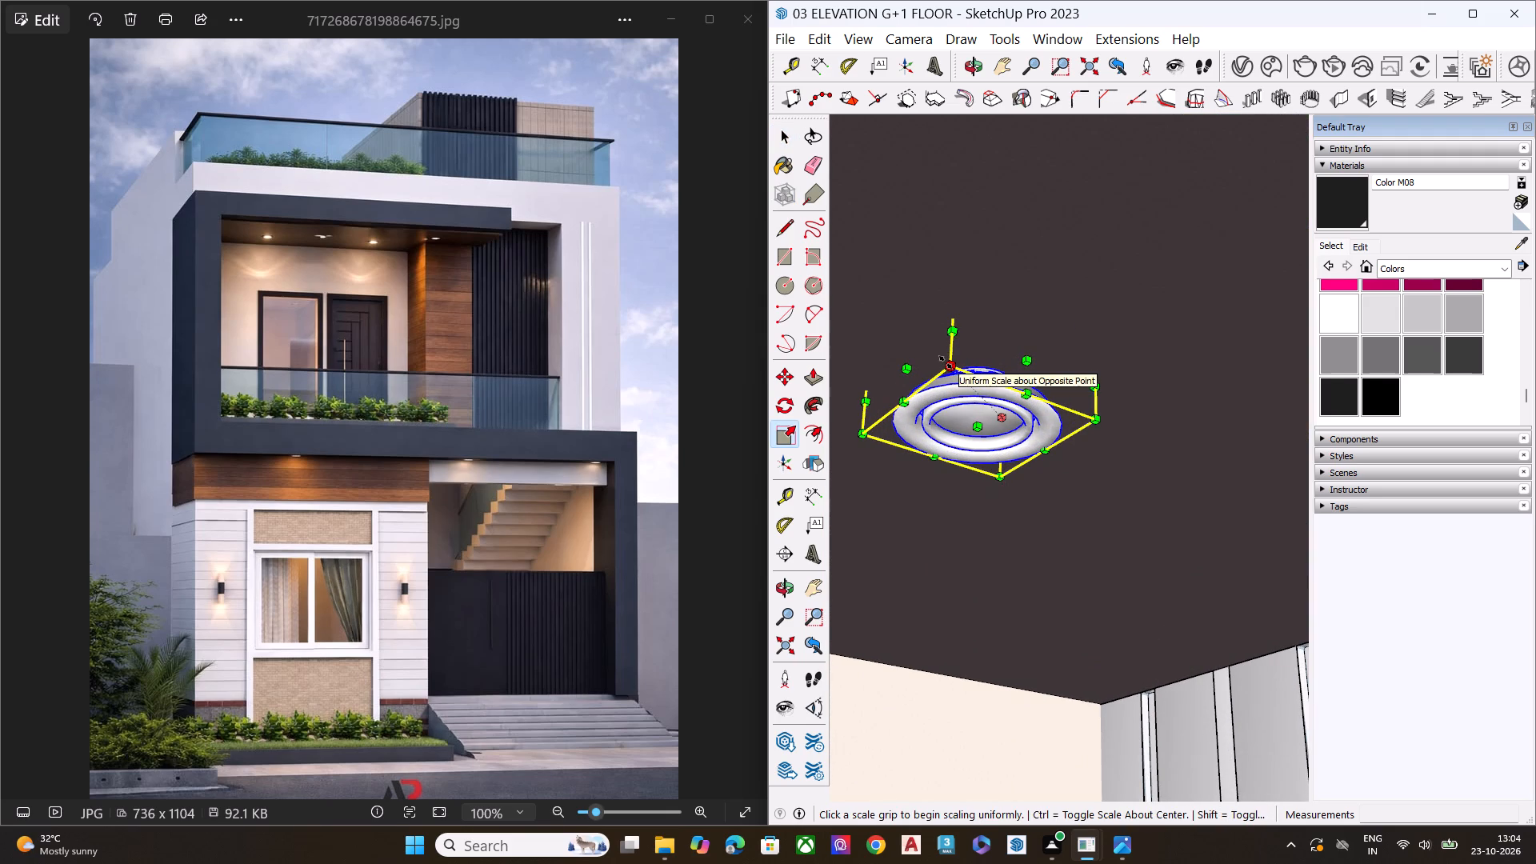
pyautogui.moveTo(946, 362); pyautogui.dragTo(898, 365)
pyautogui.scroll(-1, 1039, 250)
pyautogui.scroll(3, 1039, 250)
pyautogui.scroll(-1, 1039, 250)
pyautogui.scroll(1, 1039, 250)
pyautogui.scroll(-7, 1039, 250)
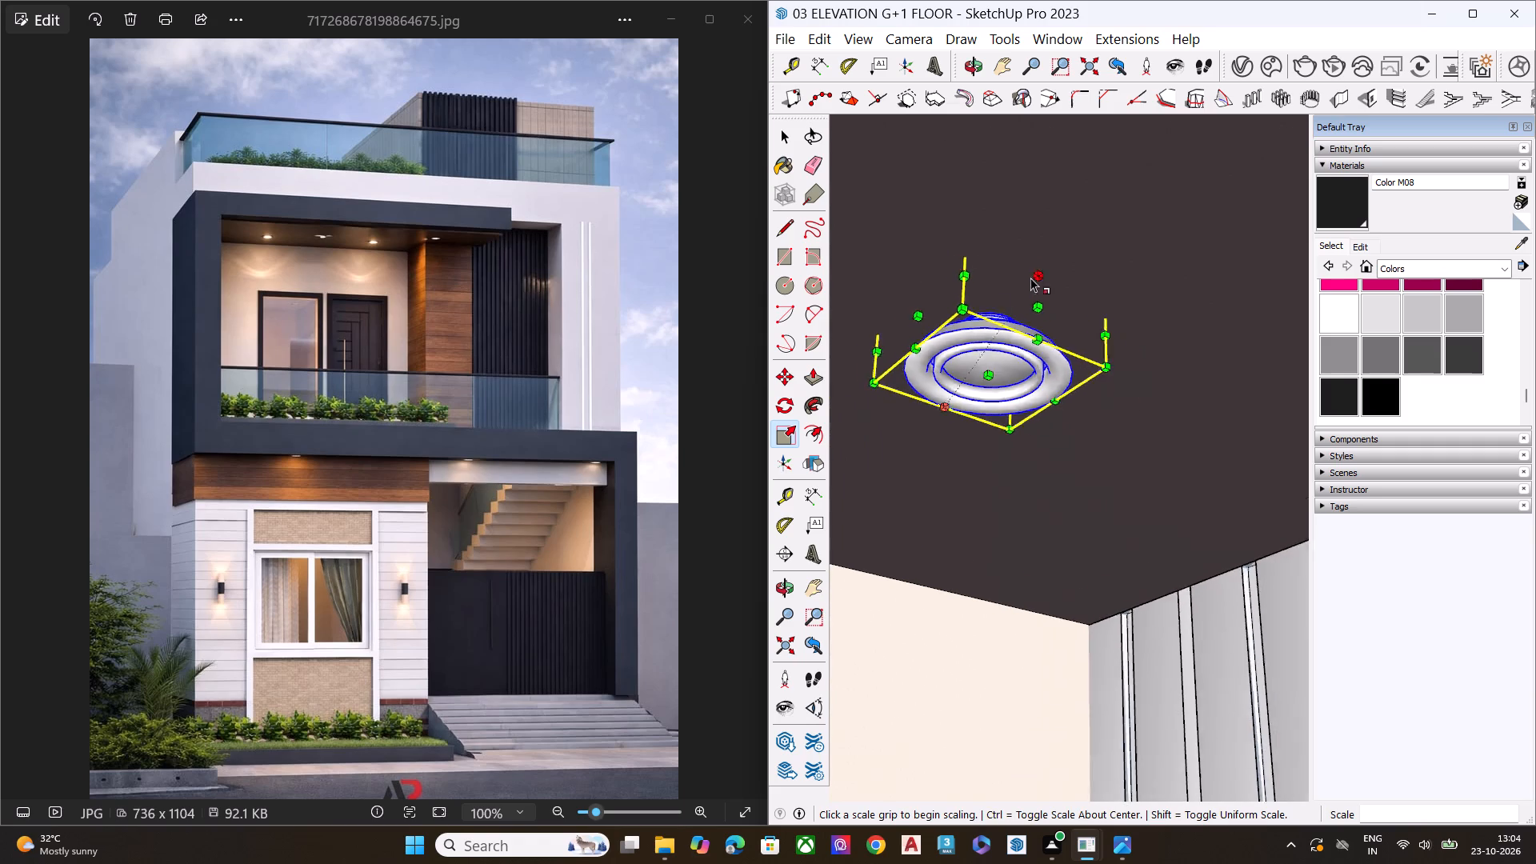
pyautogui.scroll(-2, 1030, 278)
pyautogui.scroll(1, 1031, 286)
pyautogui.scroll(-9, 1031, 286)
pyautogui.scroll(1, 1030, 294)
pyautogui.scroll(-4, 1030, 295)
pyautogui.moveTo(1030, 295); pyautogui.dragTo(804, 223, button='middle')
pyautogui.moveTo(804, 297); pyautogui.dragTo(841, 398, button='middle')
pyautogui.scroll(-7, 1080, 342)
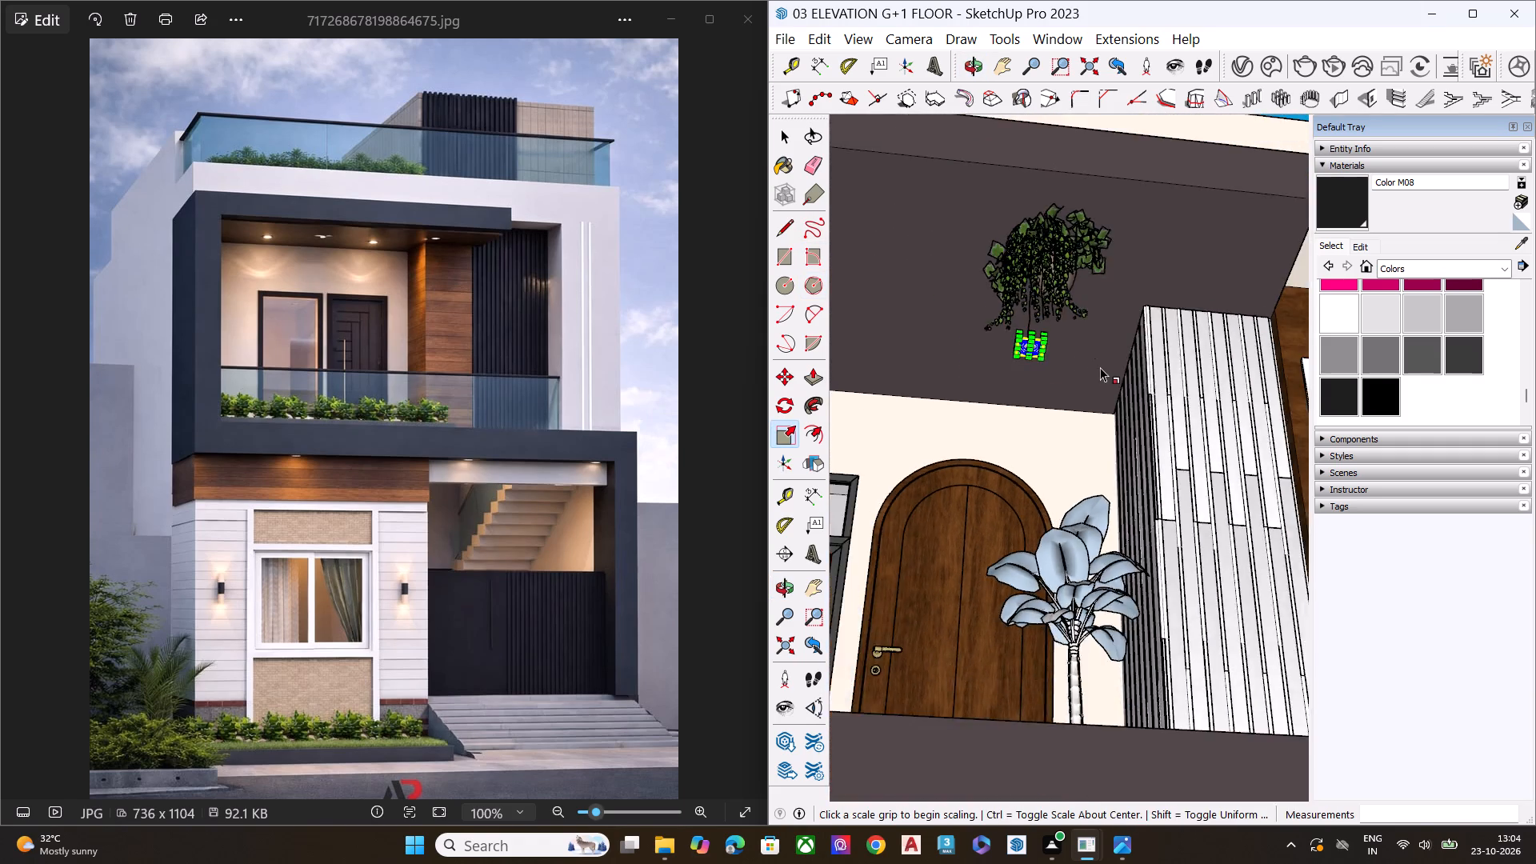
pyautogui.scroll(6, 1077, 370)
pyautogui.scroll(-1, 1064, 370)
pyautogui.scroll(2, 1063, 370)
pyautogui.scroll(-8, 987, 581)
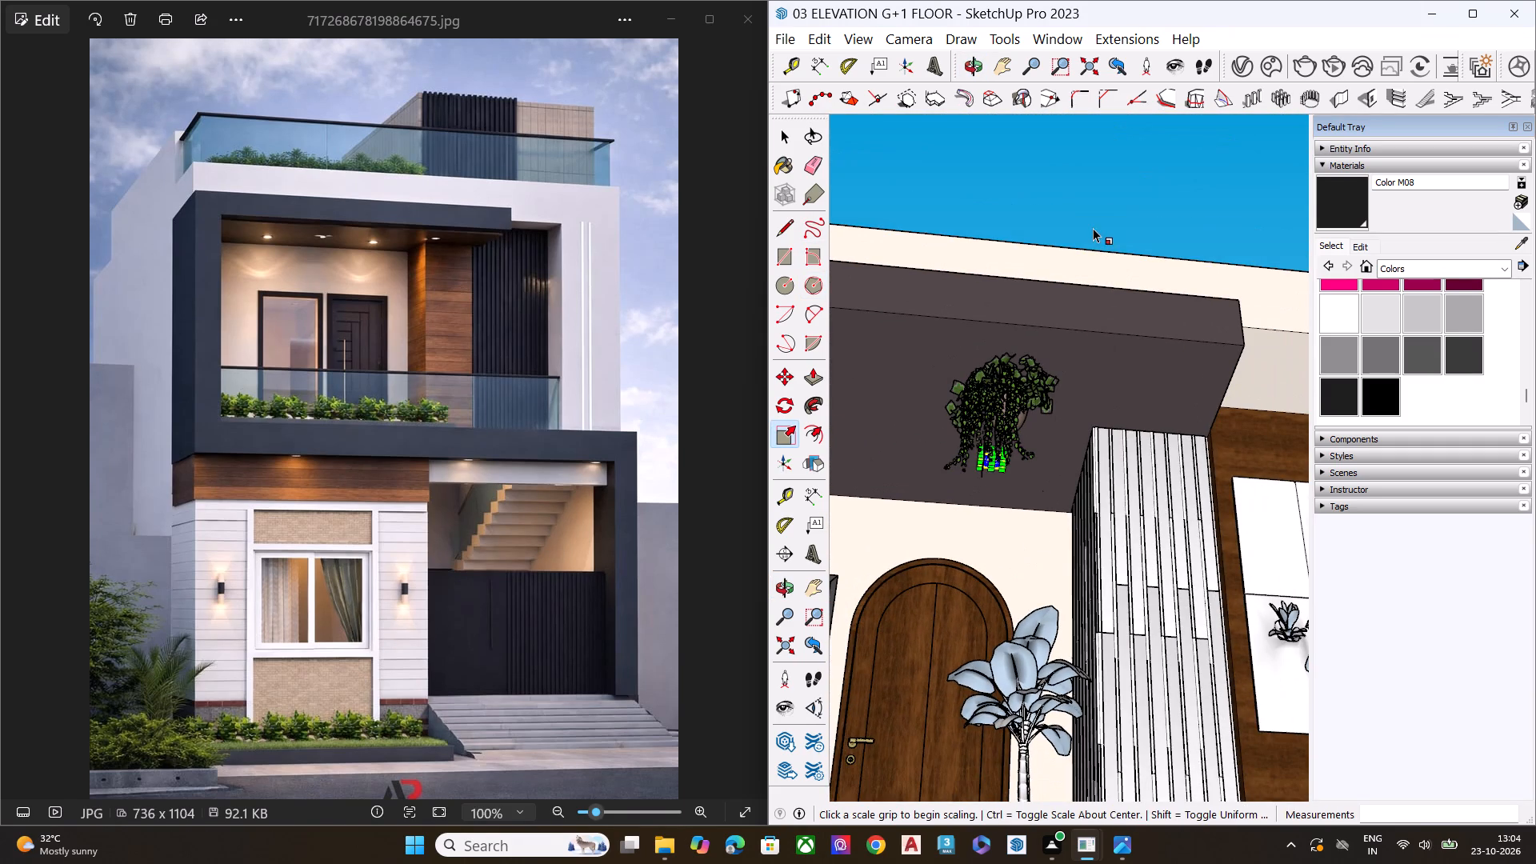
pyautogui.click(1093, 228)
pyautogui.scroll(4, 990, 427)
pyautogui.press('space')
pyautogui.click(1095, 138)
# Copy the balcony ceiling downlight along the red axis, placing the copy directly beside the original toward the fluted panel.
pyautogui.scroll(-3, 1043, 427)
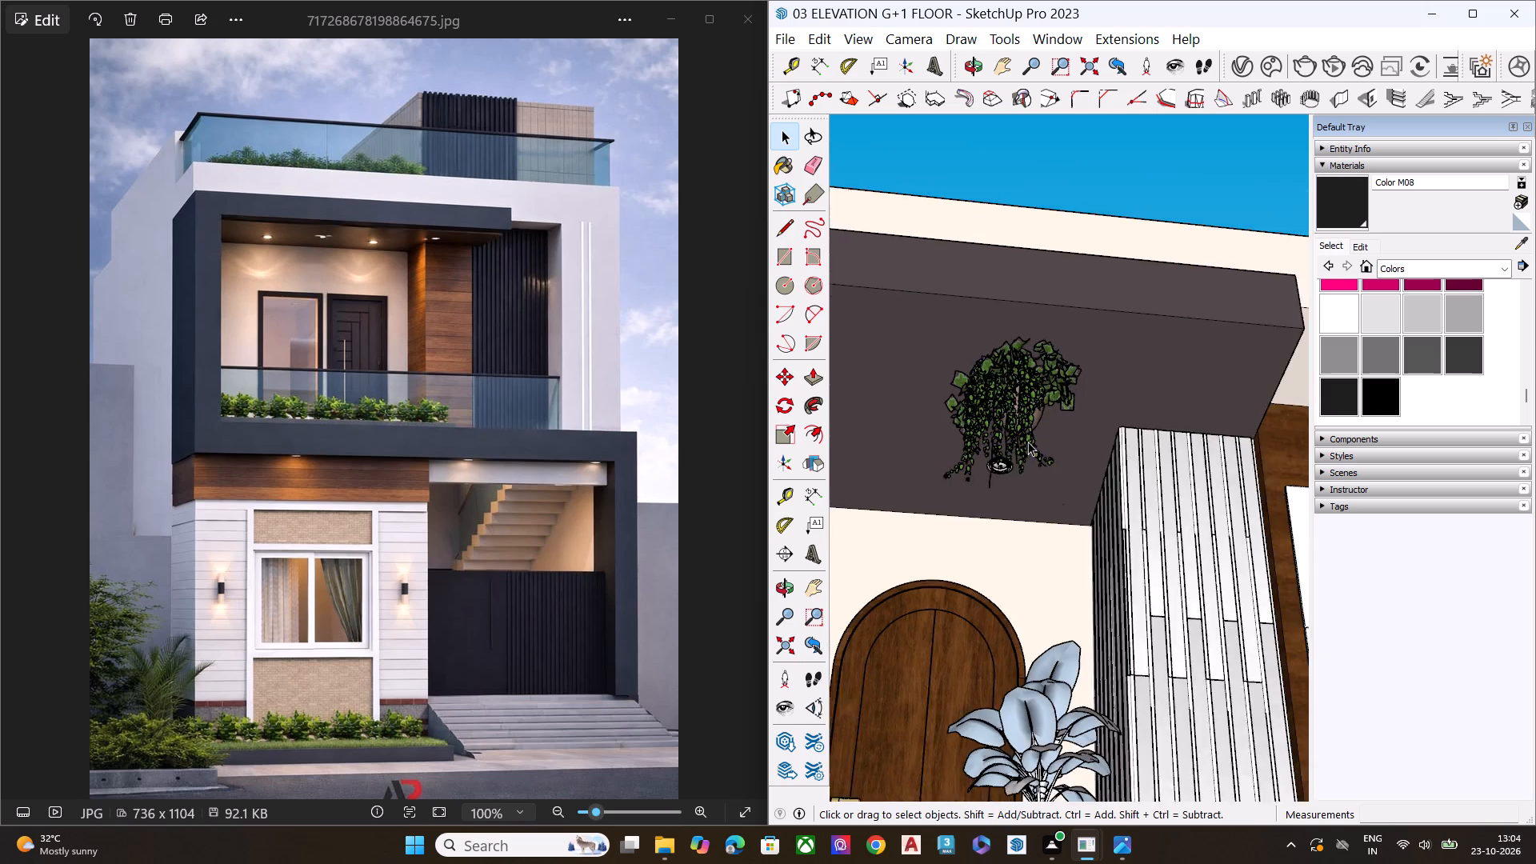
pyautogui.scroll(-1, 1028, 442)
pyautogui.moveTo(1024, 444); pyautogui.dragTo(1014, 351, button='middle')
pyautogui.scroll(7, 1008, 407)
pyautogui.click(1012, 475)
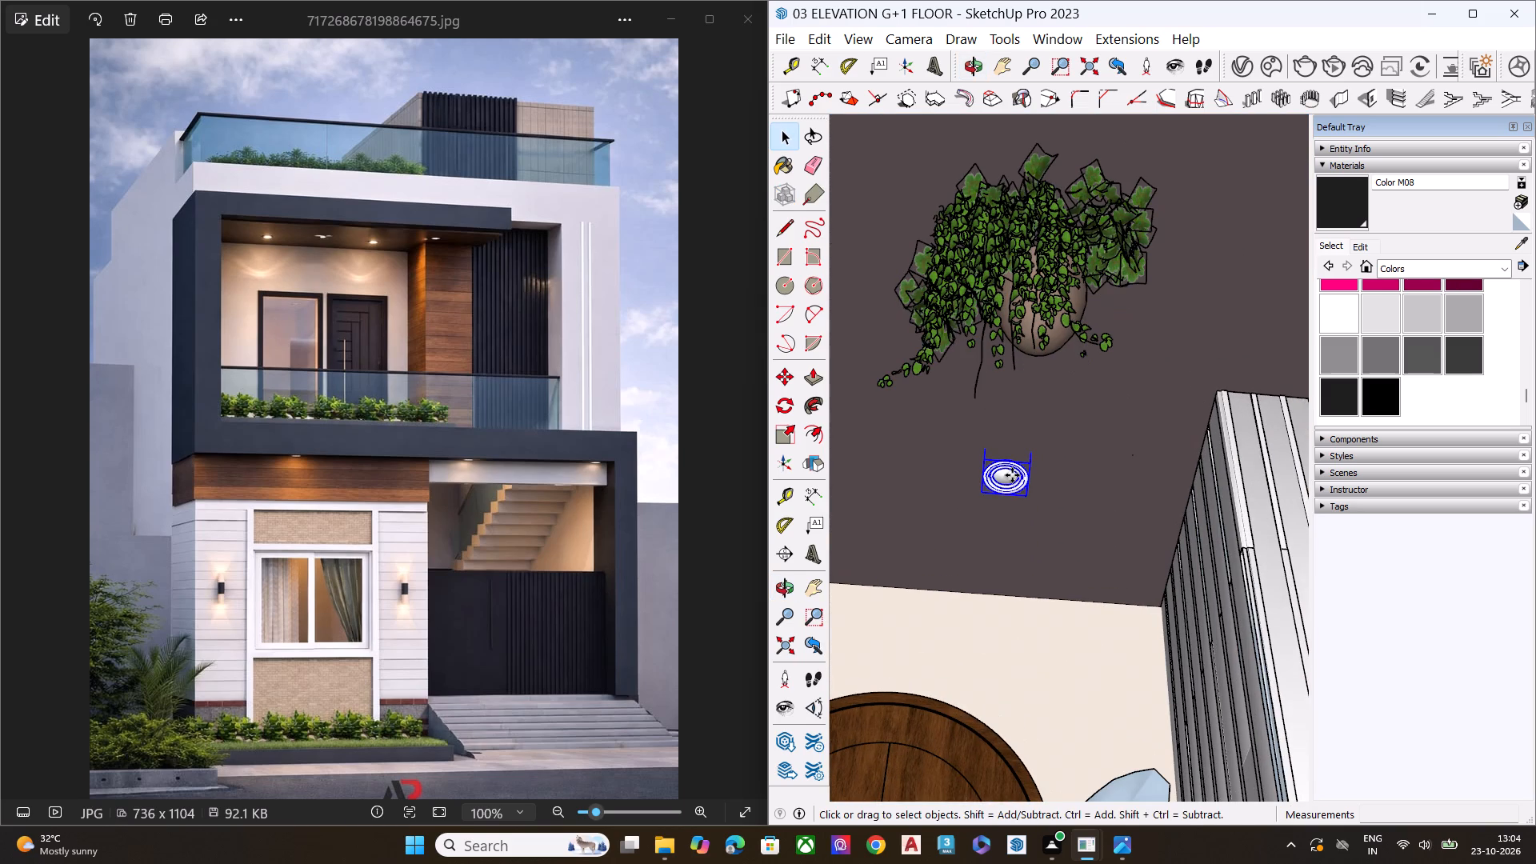
pyautogui.press('m')
pyautogui.scroll(-1, 1018, 455)
pyautogui.scroll(4, 1018, 455)
pyautogui.click(1034, 446)
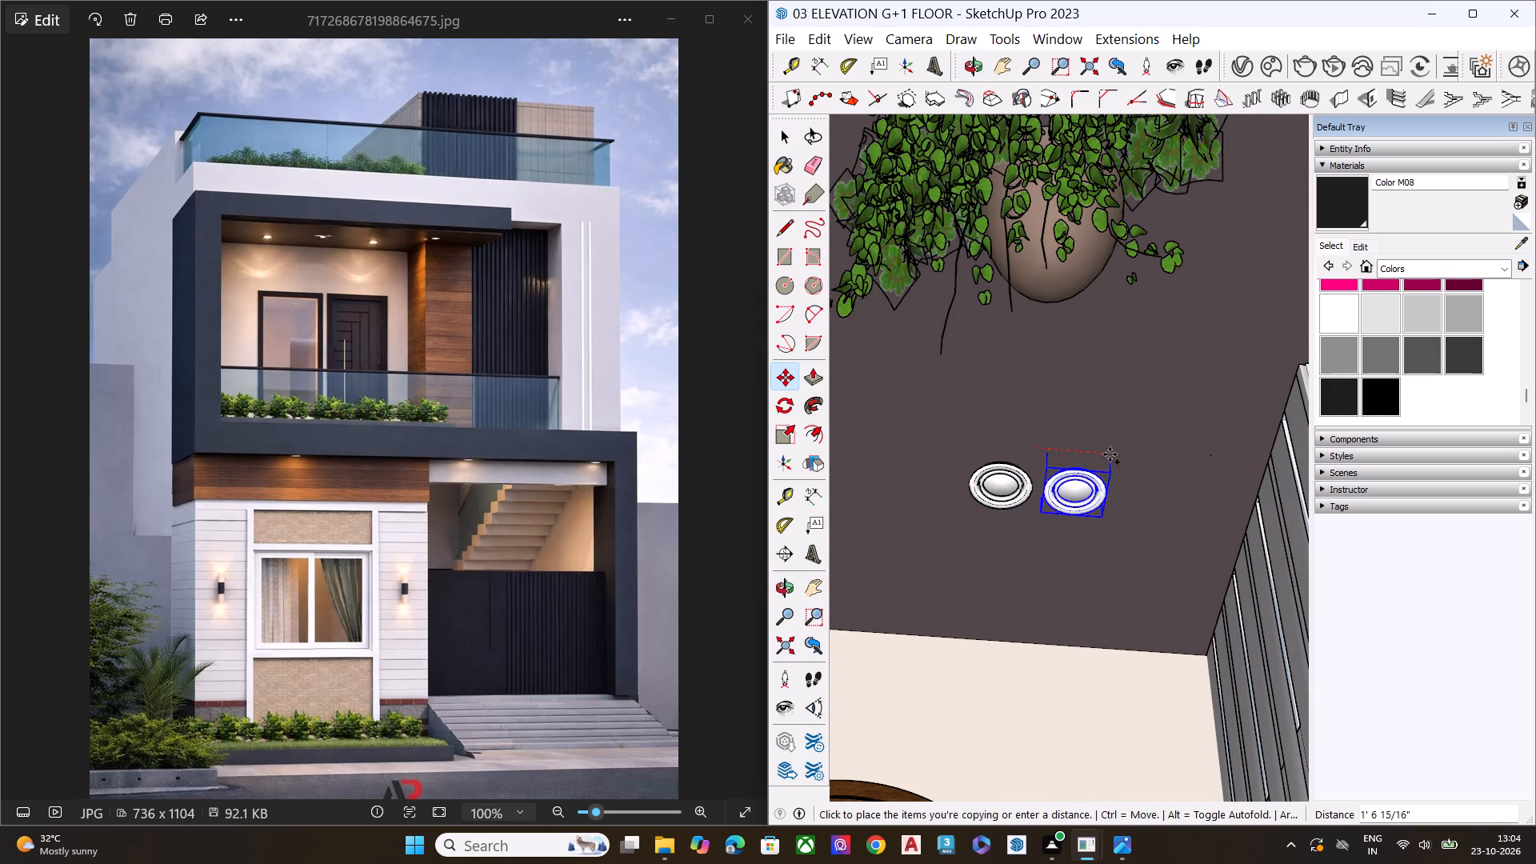
pyautogui.click(1102, 457)
pyautogui.press('space')
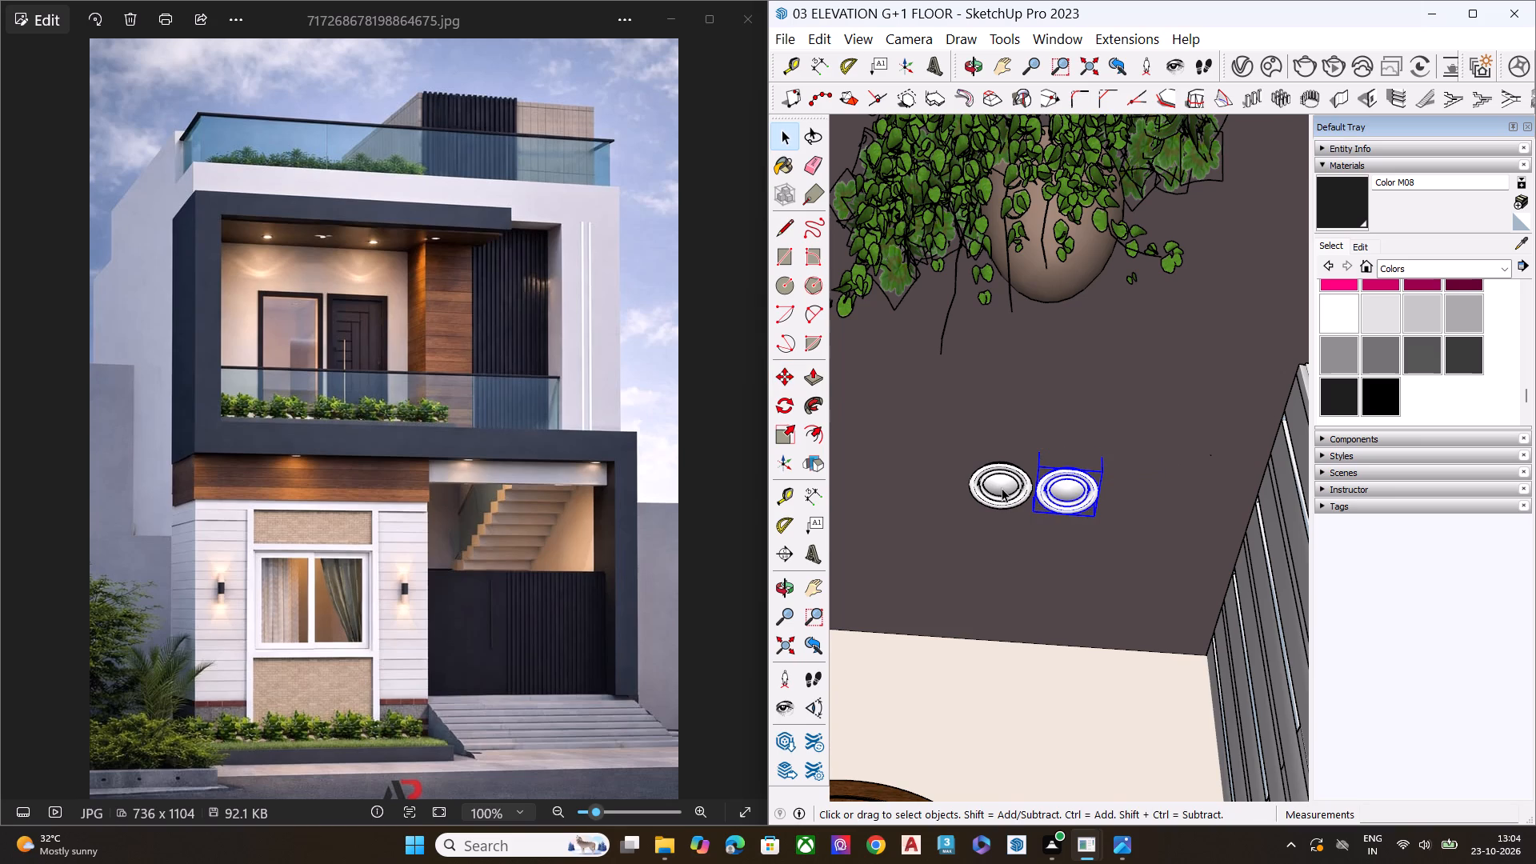
# Copy the pair of balcony ceiling downlights along the red axis about 17' 8 13/16" to the ceiling's far end, then deselect.
pyautogui.keyDown('ctrl'); pyautogui.click(999, 488); pyautogui.keyUp('ctrl')
pyautogui.press('m')
pyautogui.scroll(4, 1110, 442)
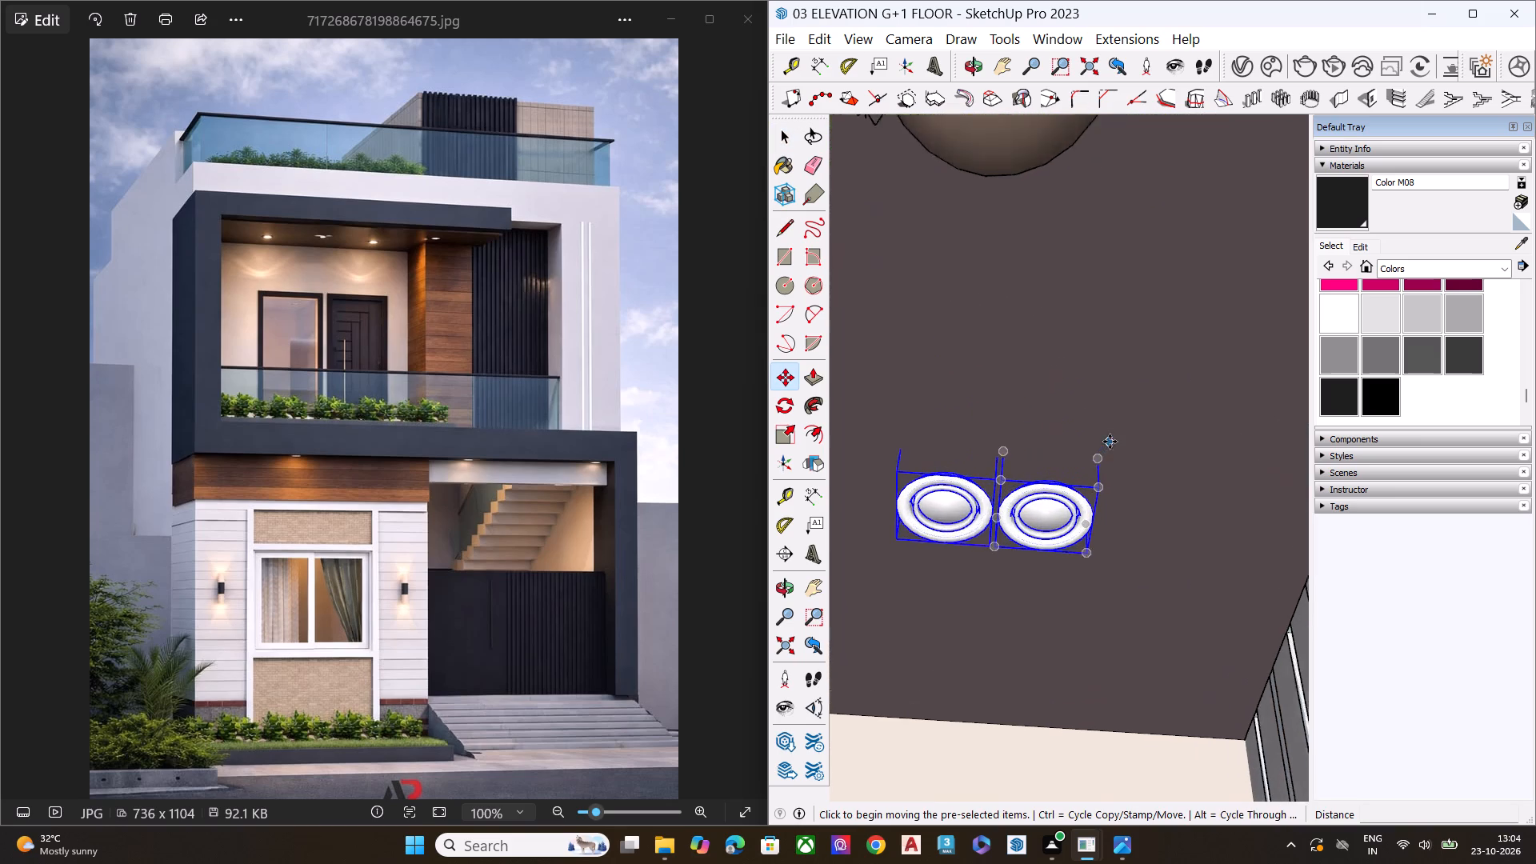
pyautogui.scroll(2, 1110, 442)
pyautogui.click(1095, 458)
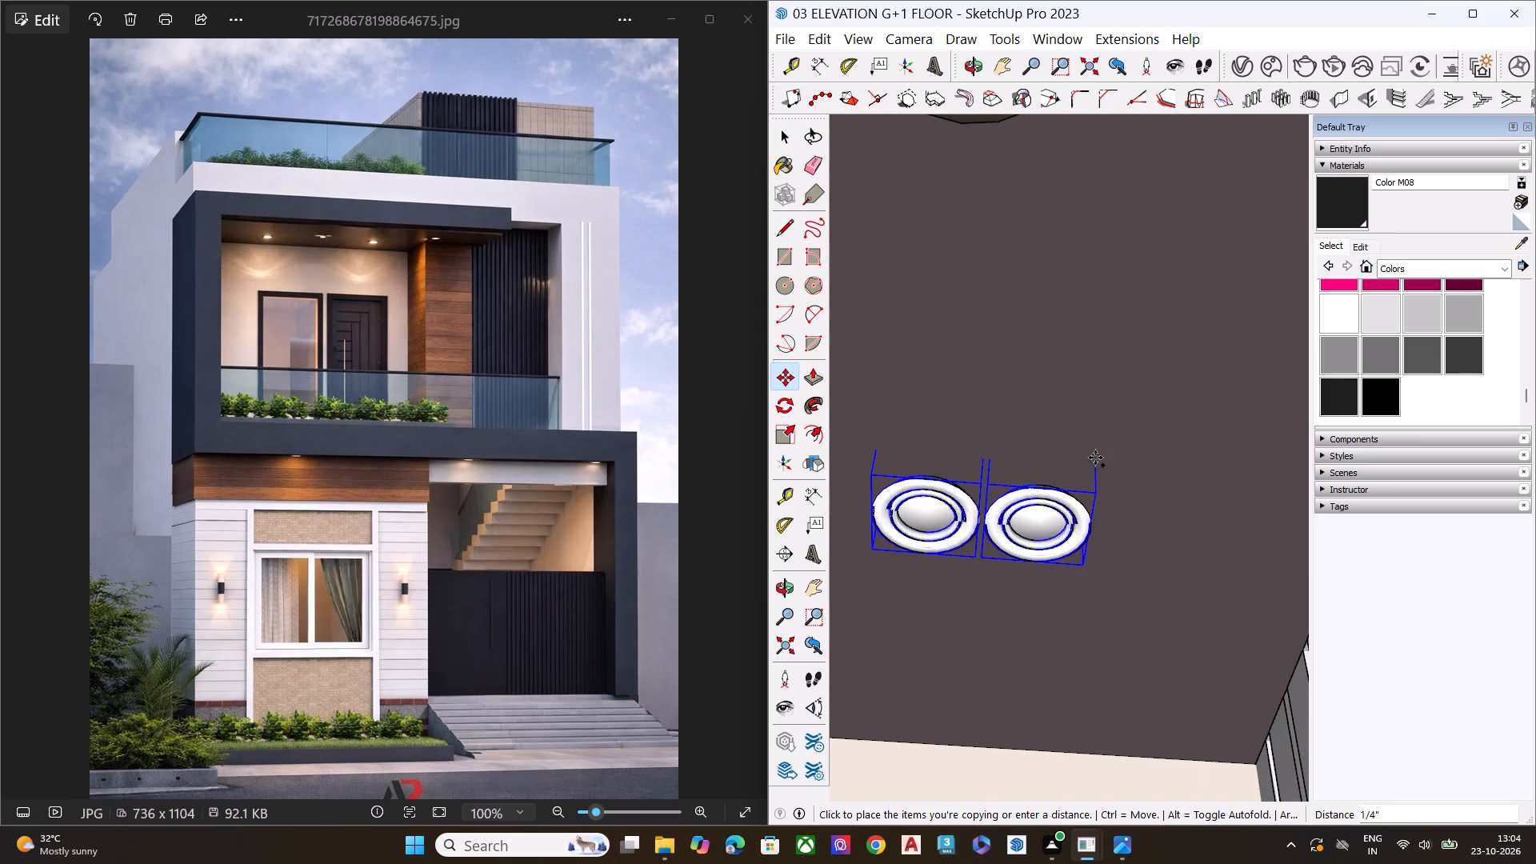
pyautogui.scroll(-14, 1166, 461)
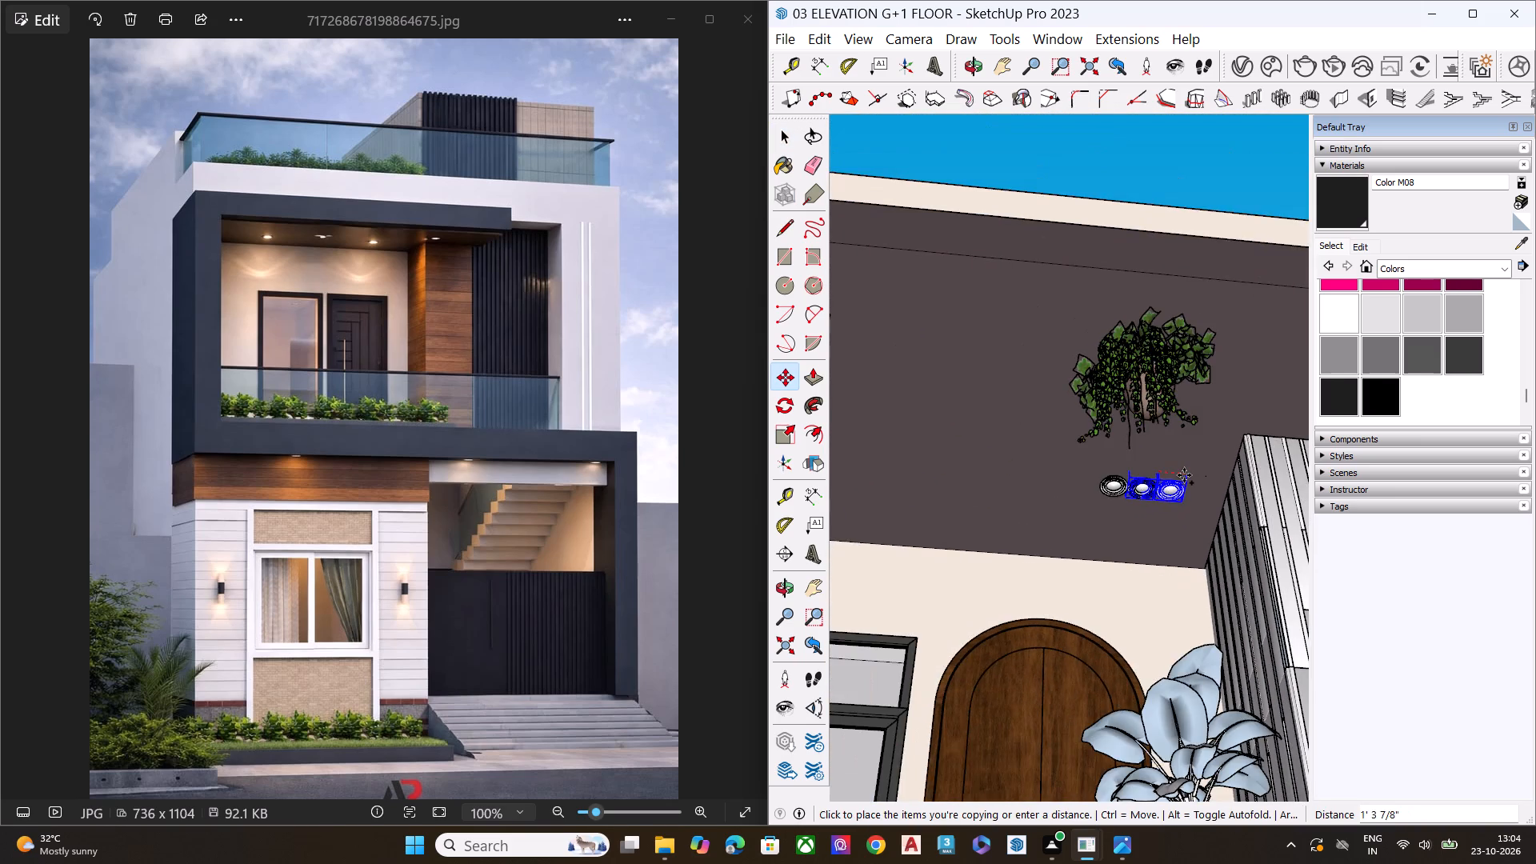
pyautogui.scroll(-8, 1184, 475)
pyautogui.scroll(7, 1026, 480)
pyautogui.scroll(2, 955, 446)
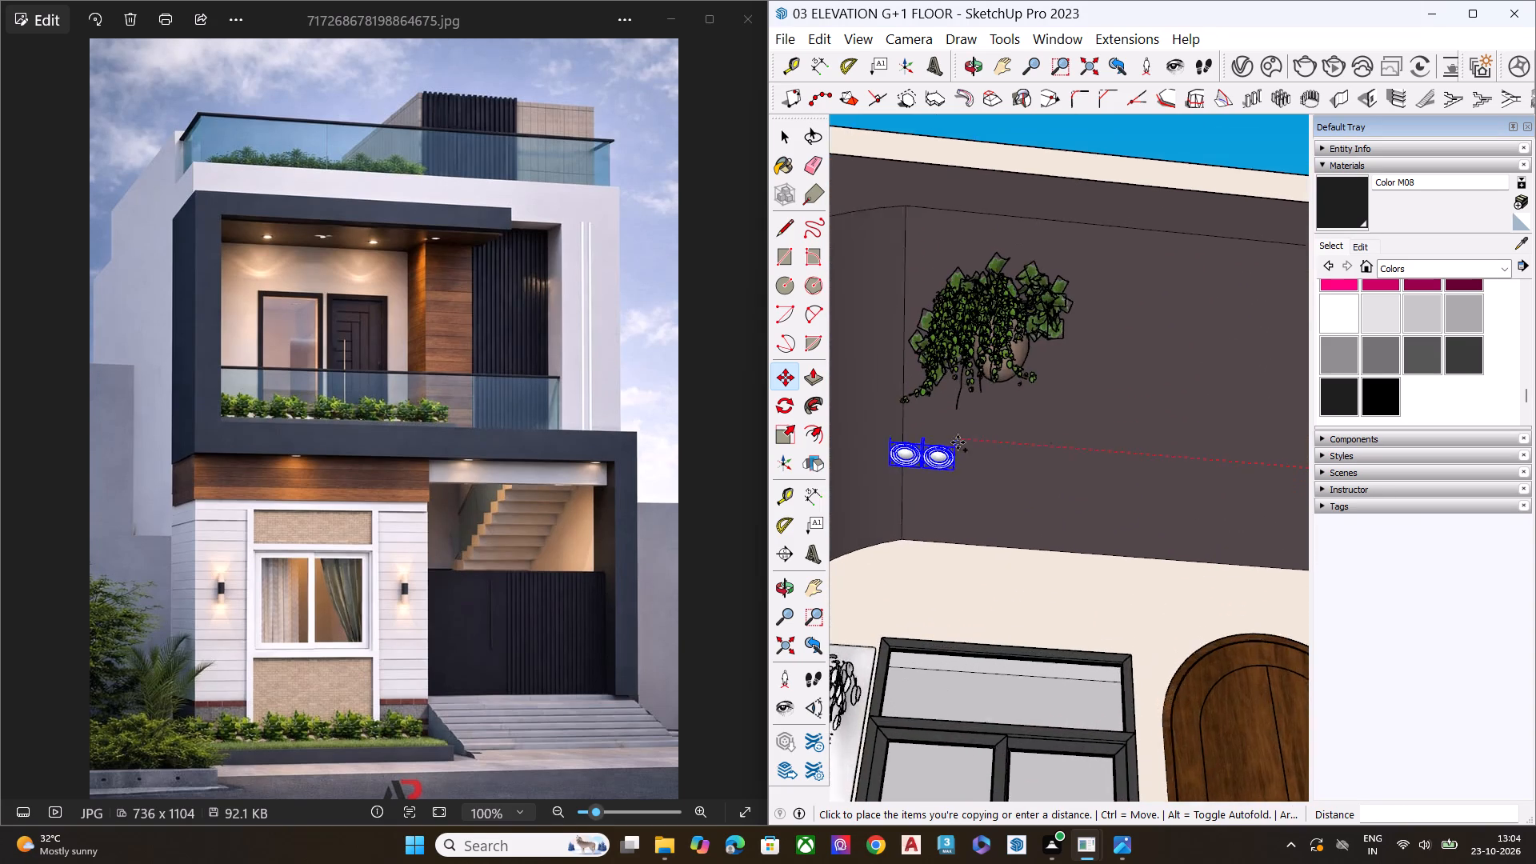
pyautogui.scroll(1, 958, 442)
pyautogui.scroll(-8, 1039, 432)
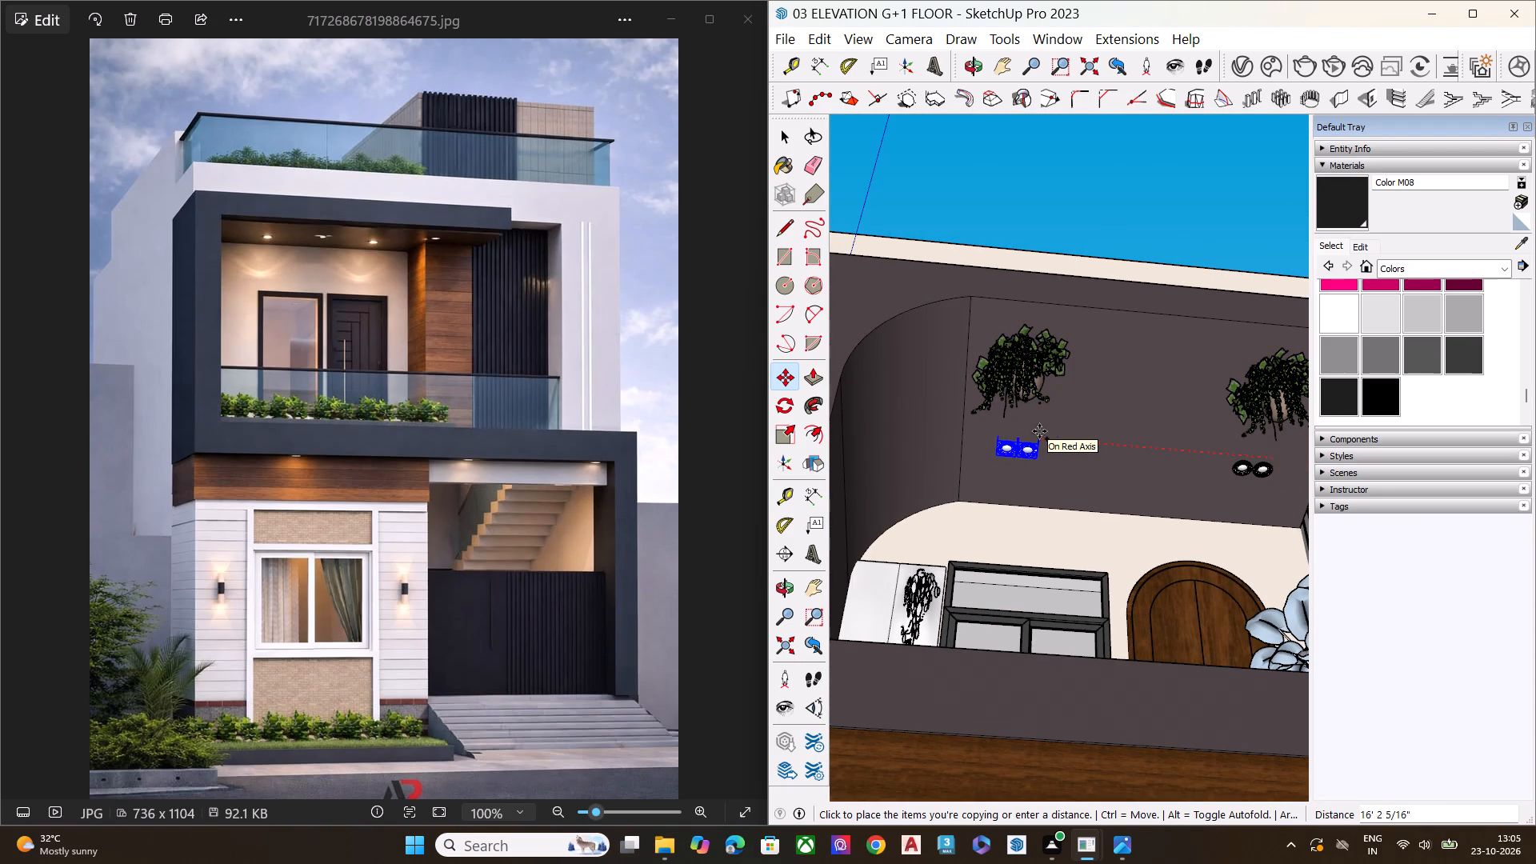
pyautogui.scroll(3, 1039, 431)
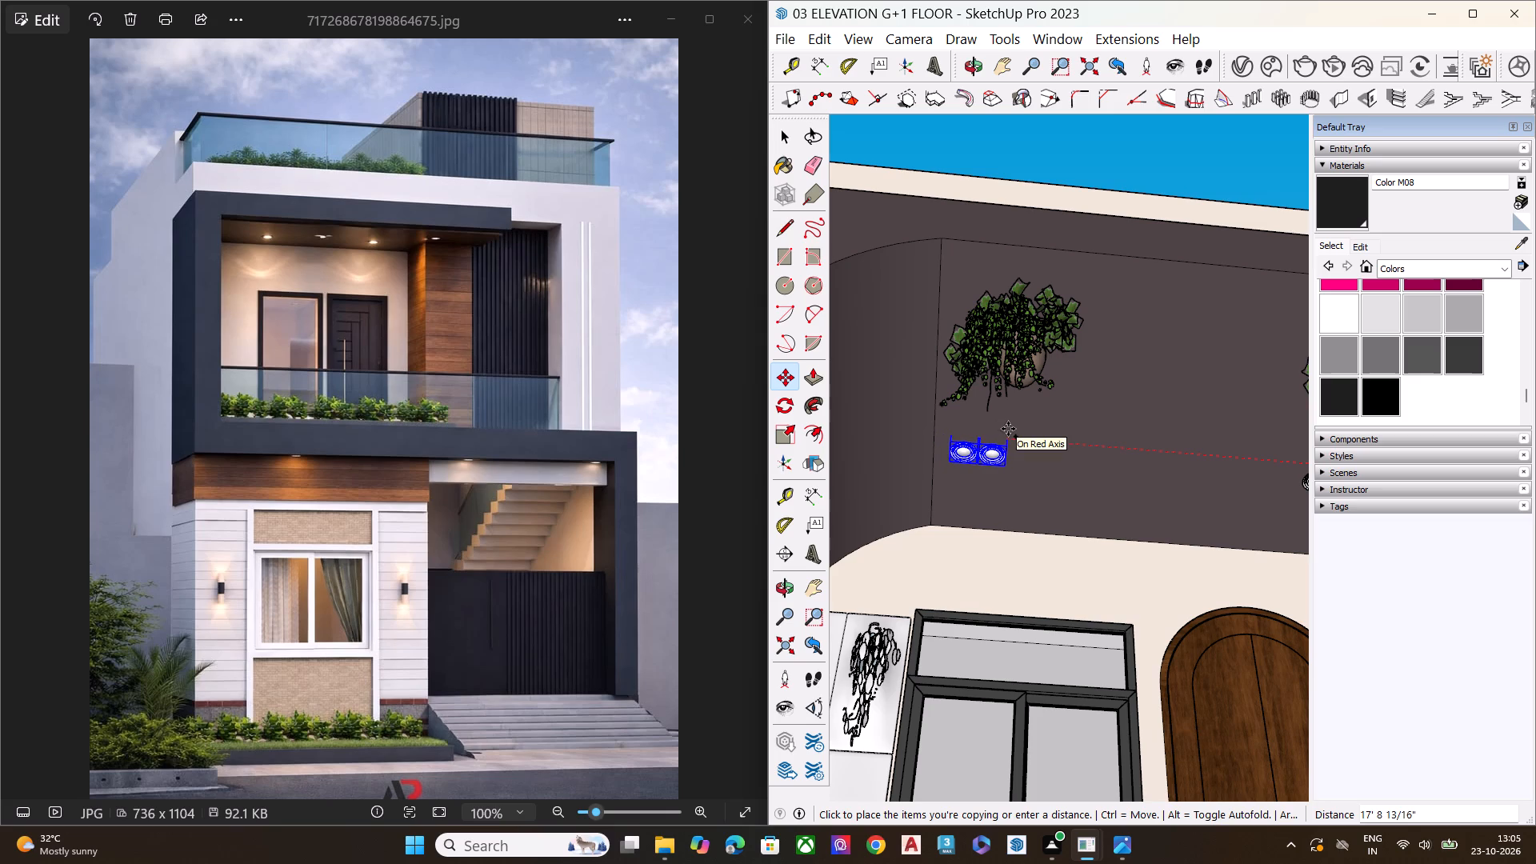
pyautogui.click(1006, 429)
pyautogui.press('space')
pyautogui.scroll(-9, 892, 410)
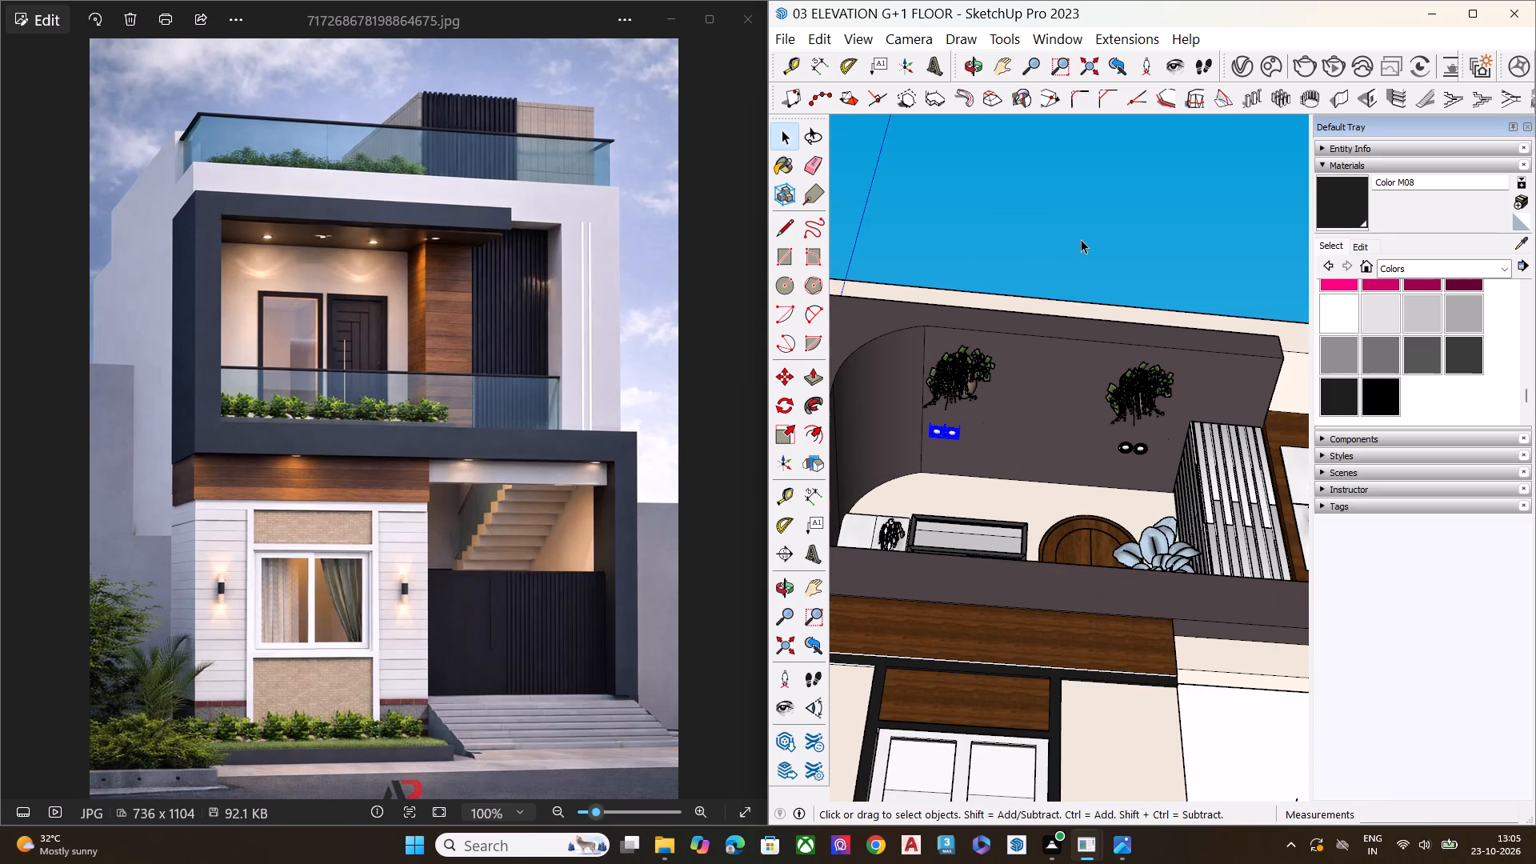
pyautogui.click(1082, 238)
# Copy the downlight pair near the fluted panel along the green axis about 10' 9 1/4", past the hanging plant to the ceiling's front edge.
pyautogui.moveTo(1045, 383); pyautogui.dragTo(1358, 525, button='middle')
pyautogui.scroll(5, 1250, 530)
pyautogui.scroll(-1, 1109, 510)
pyautogui.scroll(4, 1107, 509)
pyautogui.scroll(6, 1021, 371)
pyautogui.click(1010, 358)
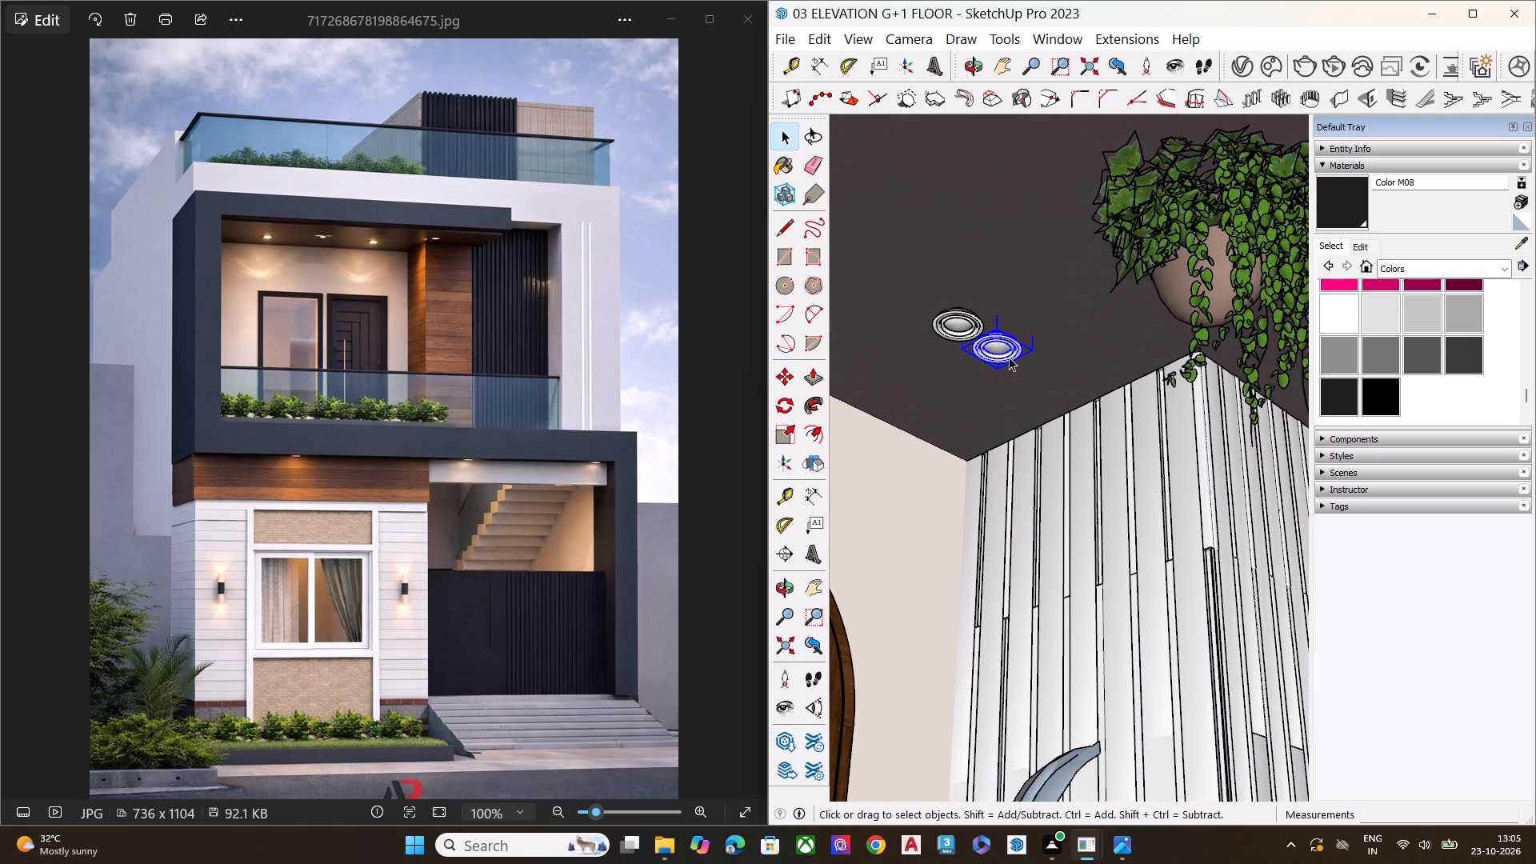
pyautogui.keyDown('ctrl'); pyautogui.click(962, 335); pyautogui.keyUp('ctrl')
pyautogui.scroll(1, 1071, 362)
pyautogui.scroll(-5, 1080, 370)
pyautogui.scroll(2, 1107, 408)
pyautogui.scroll(-13, 1114, 418)
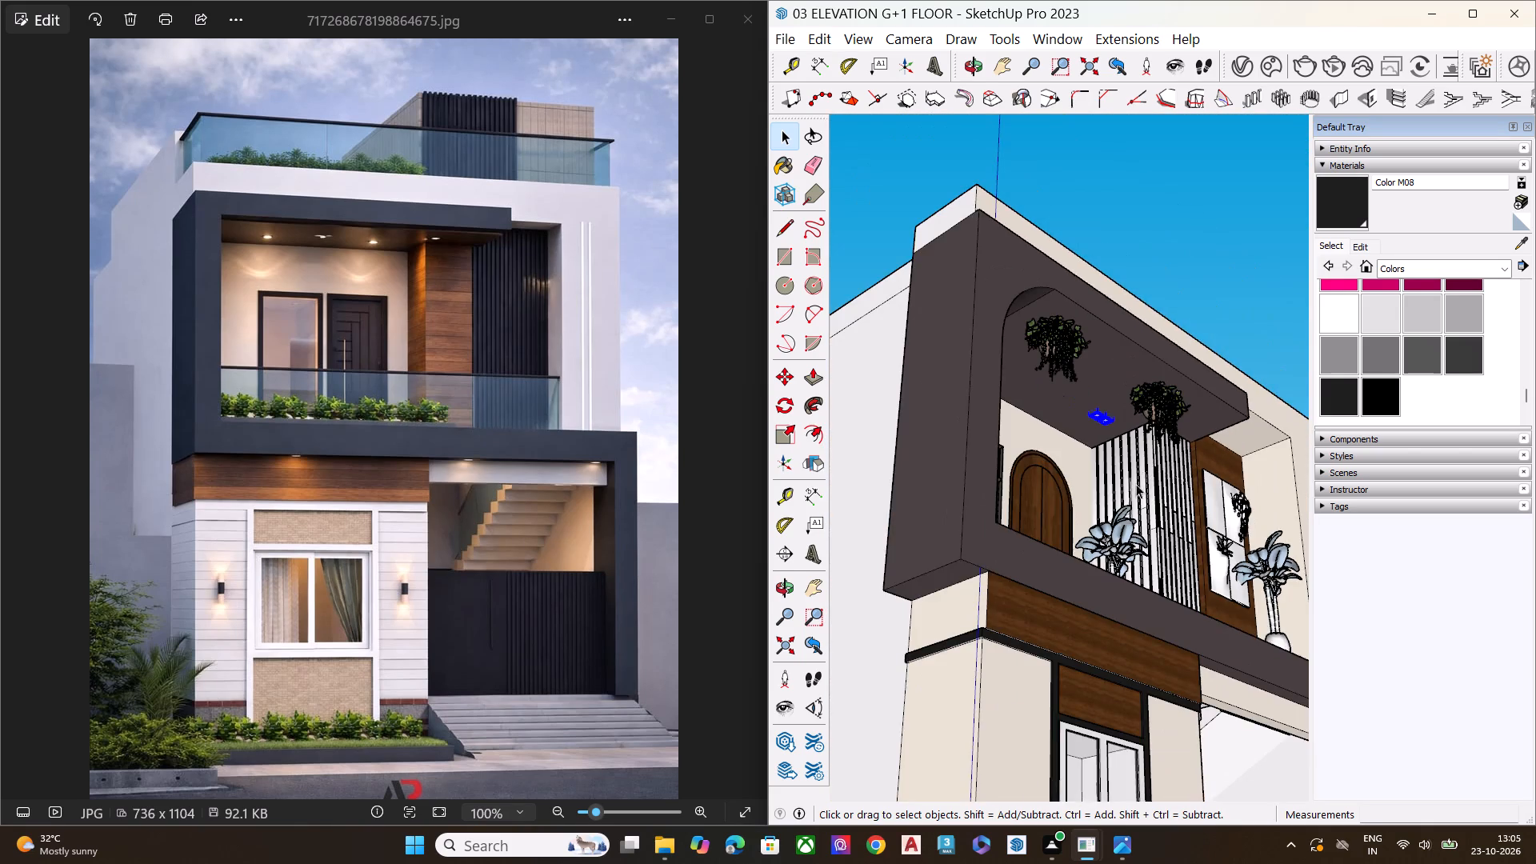
pyautogui.moveTo(1131, 483); pyautogui.dragTo(1039, 385, button='middle')
pyautogui.scroll(2, 1046, 383)
pyautogui.scroll(-1, 1070, 383)
pyautogui.scroll(8, 1078, 385)
pyautogui.scroll(-1, 1180, 486)
pyautogui.scroll(3, 1180, 486)
pyautogui.scroll(-1, 1181, 487)
pyautogui.scroll(3, 1182, 487)
pyautogui.press('m')
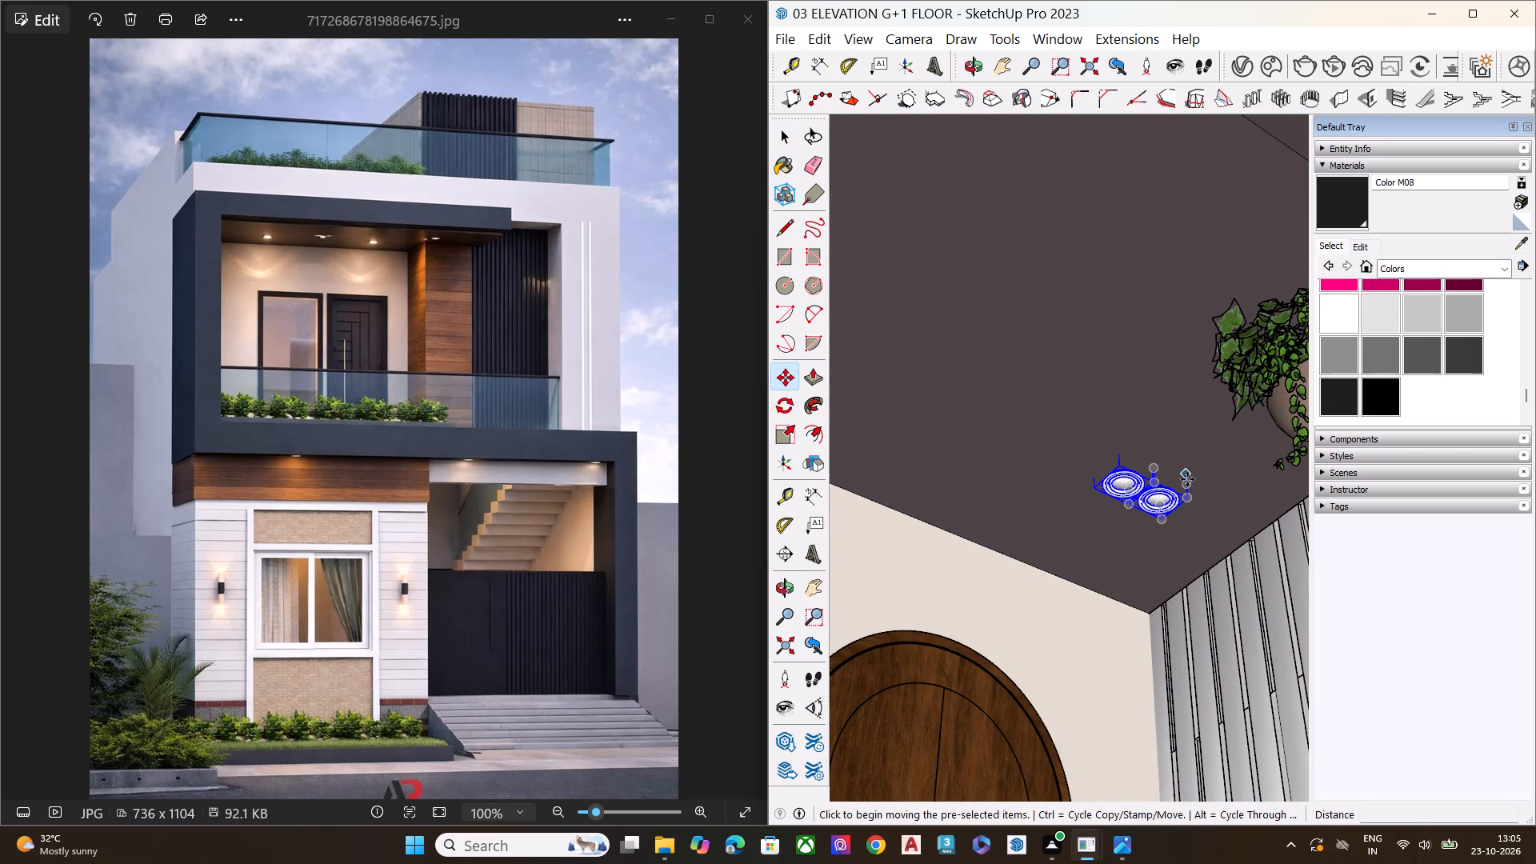
pyautogui.click(1185, 471)
pyautogui.scroll(-6, 1118, 449)
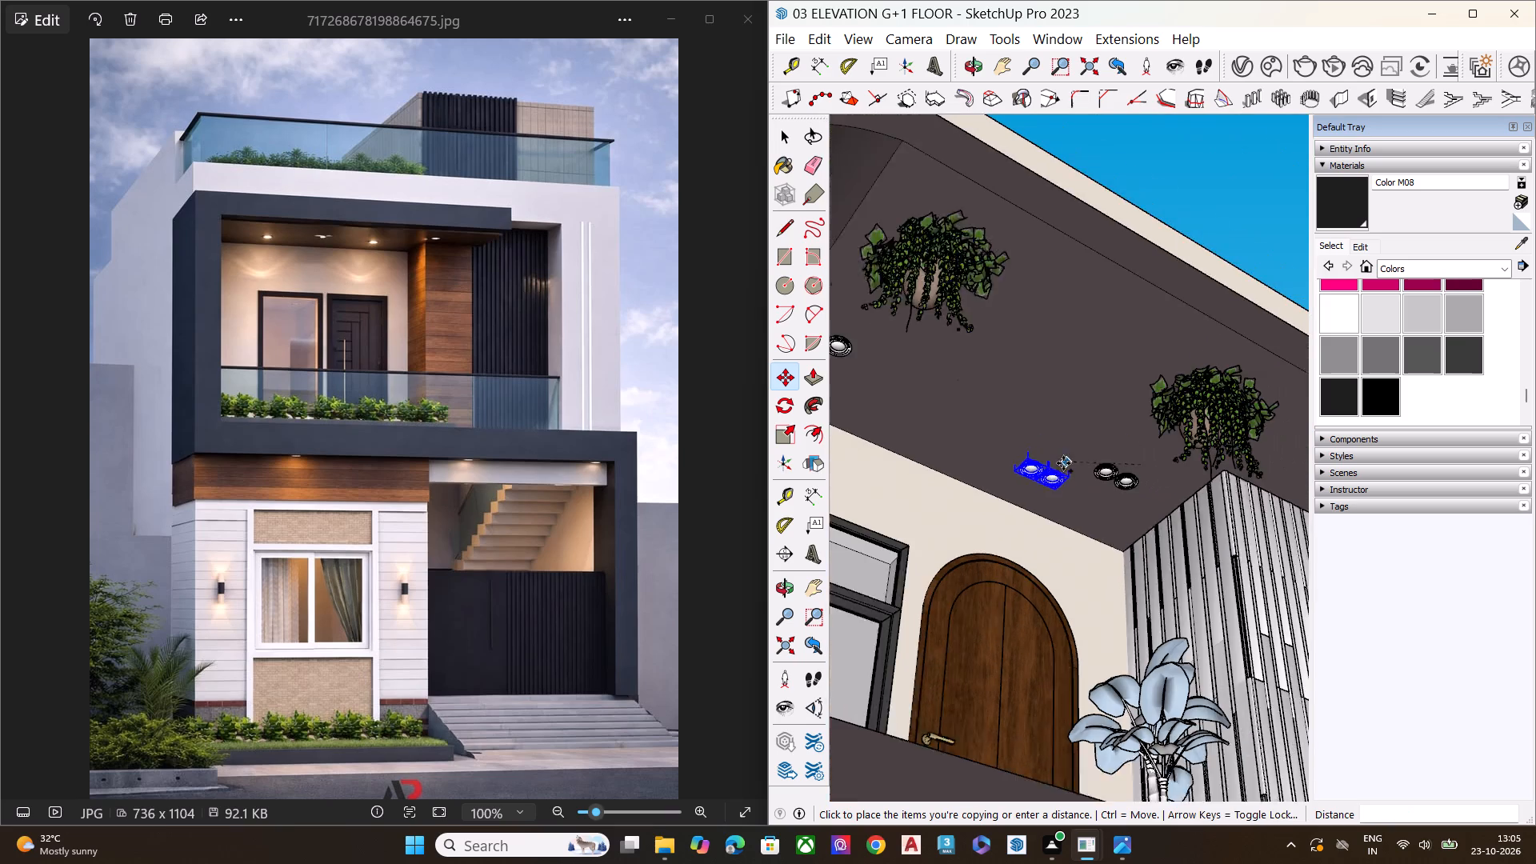
pyautogui.scroll(-1, 1063, 463)
pyautogui.scroll(1, 1226, 391)
pyautogui.scroll(-1, 1226, 391)
pyautogui.scroll(3, 1226, 391)
pyautogui.scroll(-2, 1126, 445)
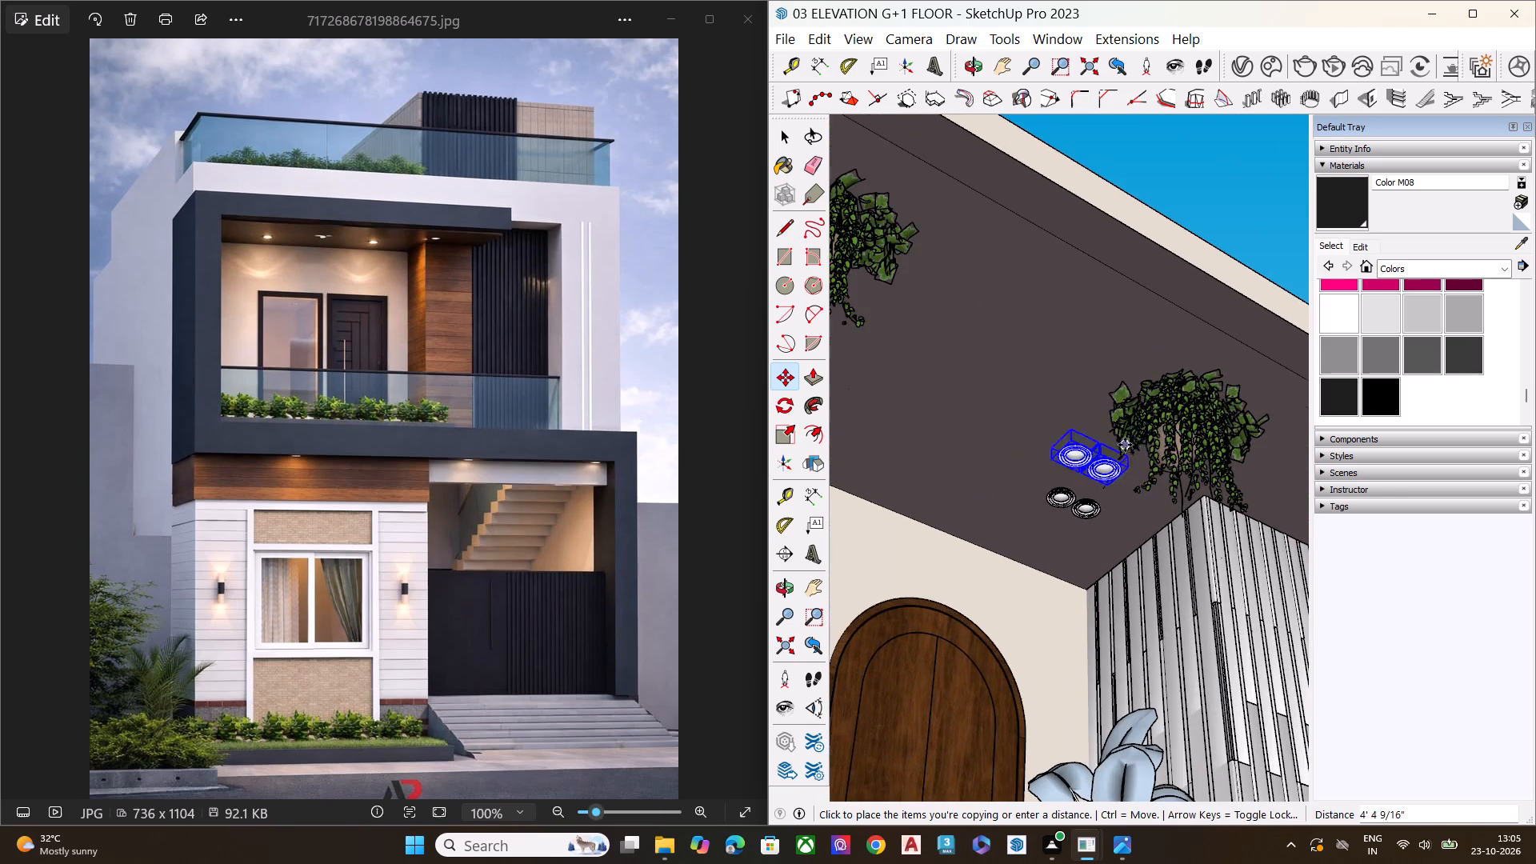
pyautogui.scroll(-5, 1125, 445)
pyautogui.scroll(2, 1239, 414)
pyautogui.scroll(-1, 1239, 414)
pyautogui.scroll(6, 1239, 414)
pyautogui.scroll(1, 1166, 378)
pyautogui.scroll(-1, 1166, 378)
pyautogui.scroll(3, 1166, 378)
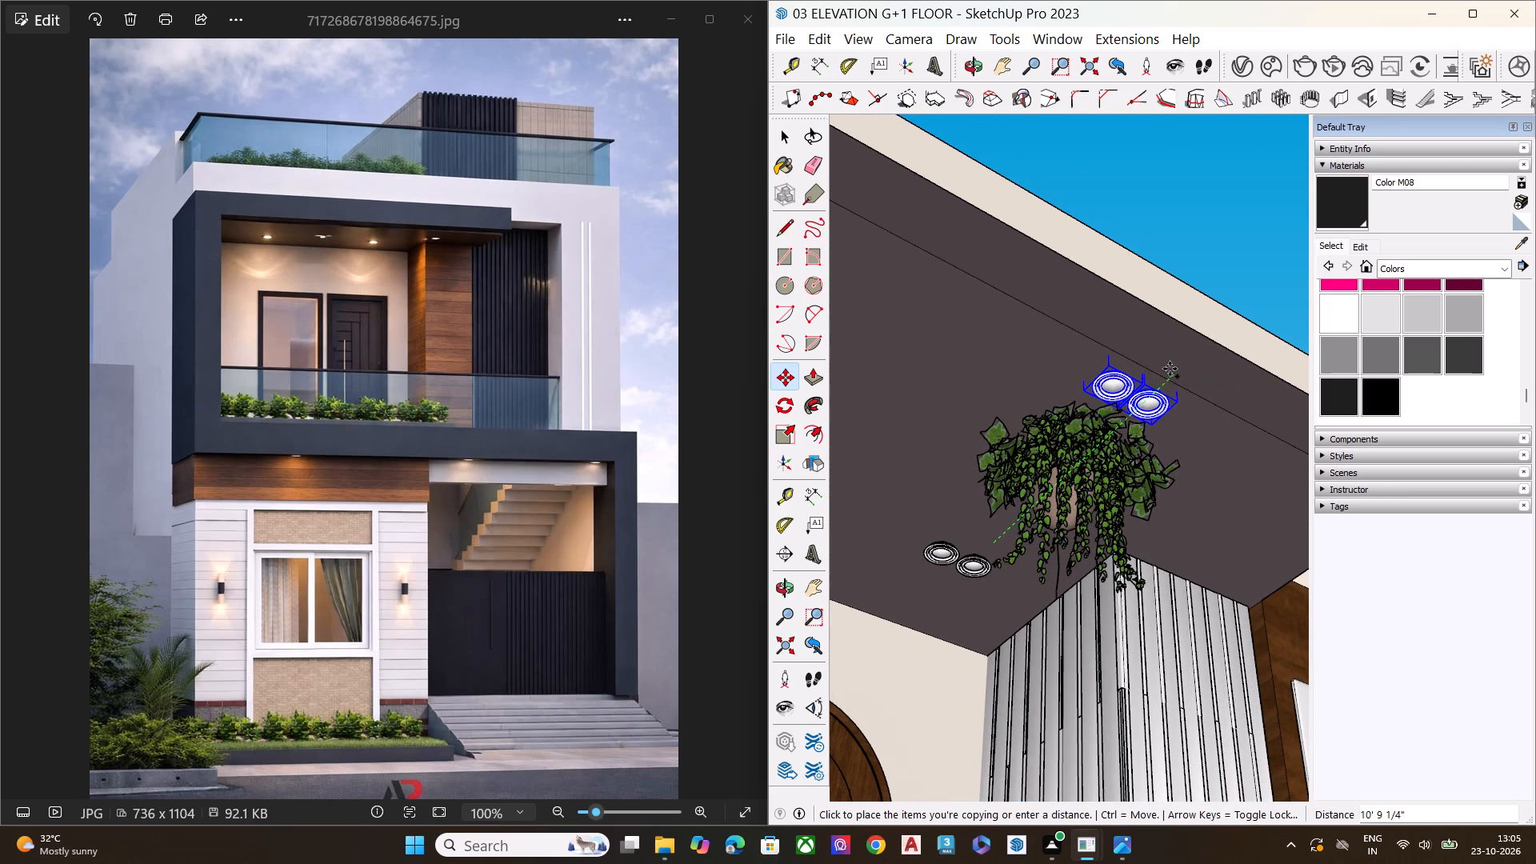
pyautogui.click(1170, 369)
pyautogui.press('space')
# Move the hanging plant beside the fluted panel about 1' along the green axis, away from the front downlights.
pyautogui.click(1085, 488)
pyautogui.press('m')
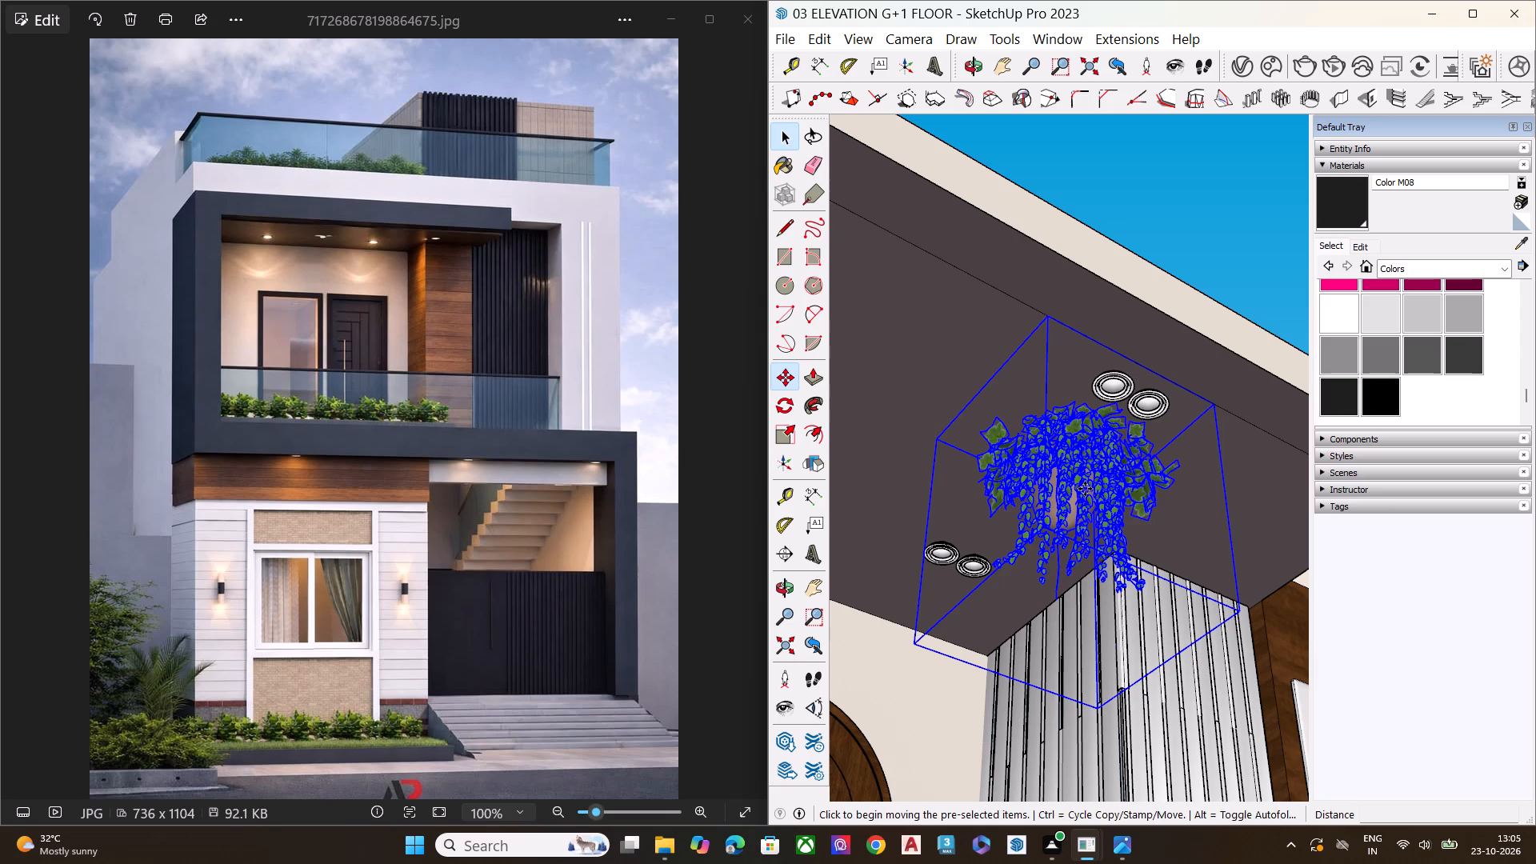
pyautogui.click(1217, 405)
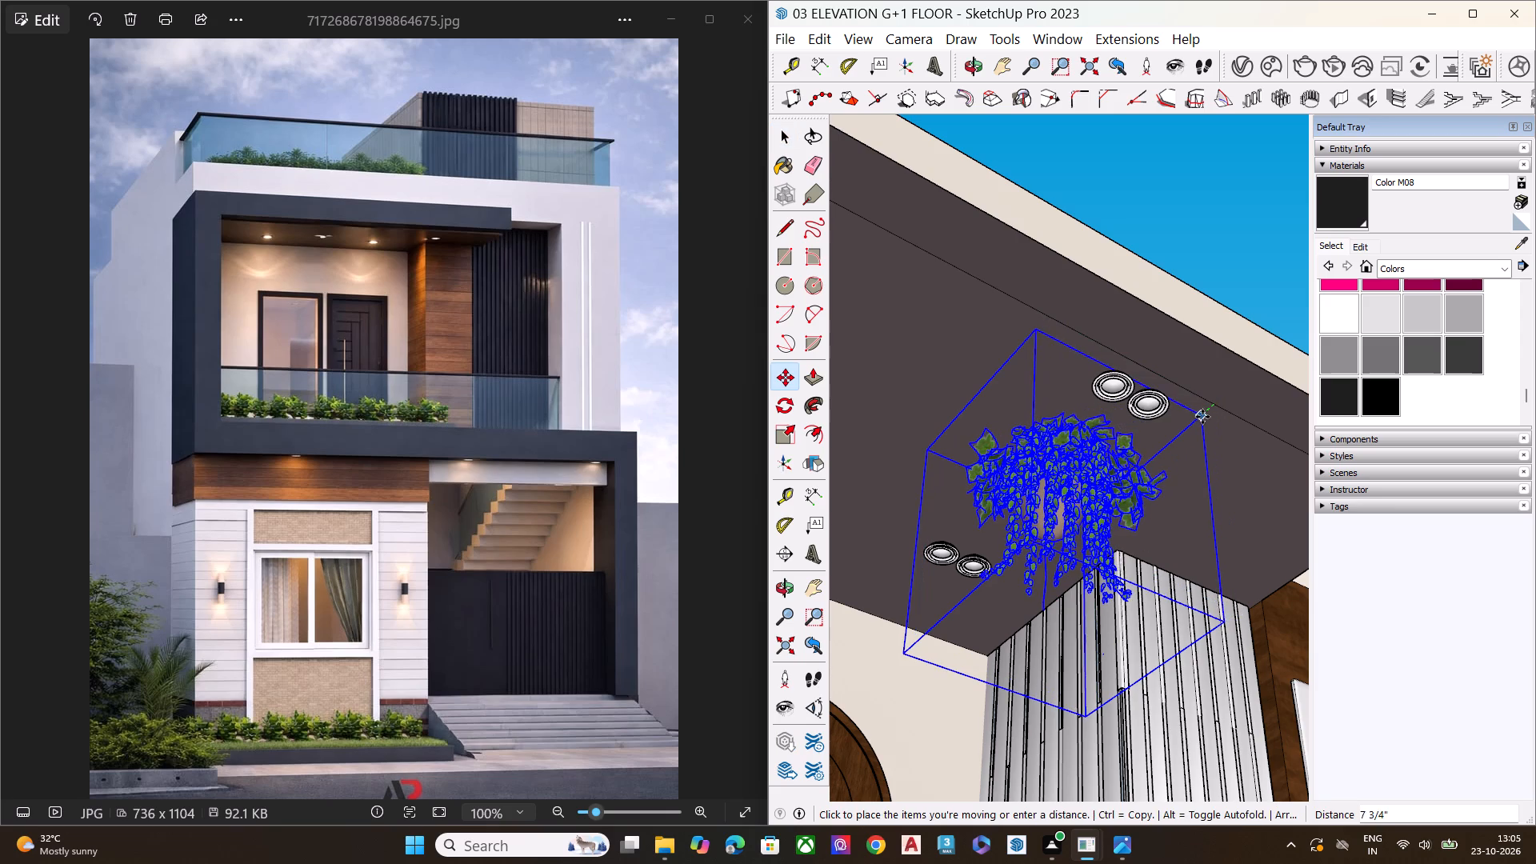
pyautogui.click(1195, 422)
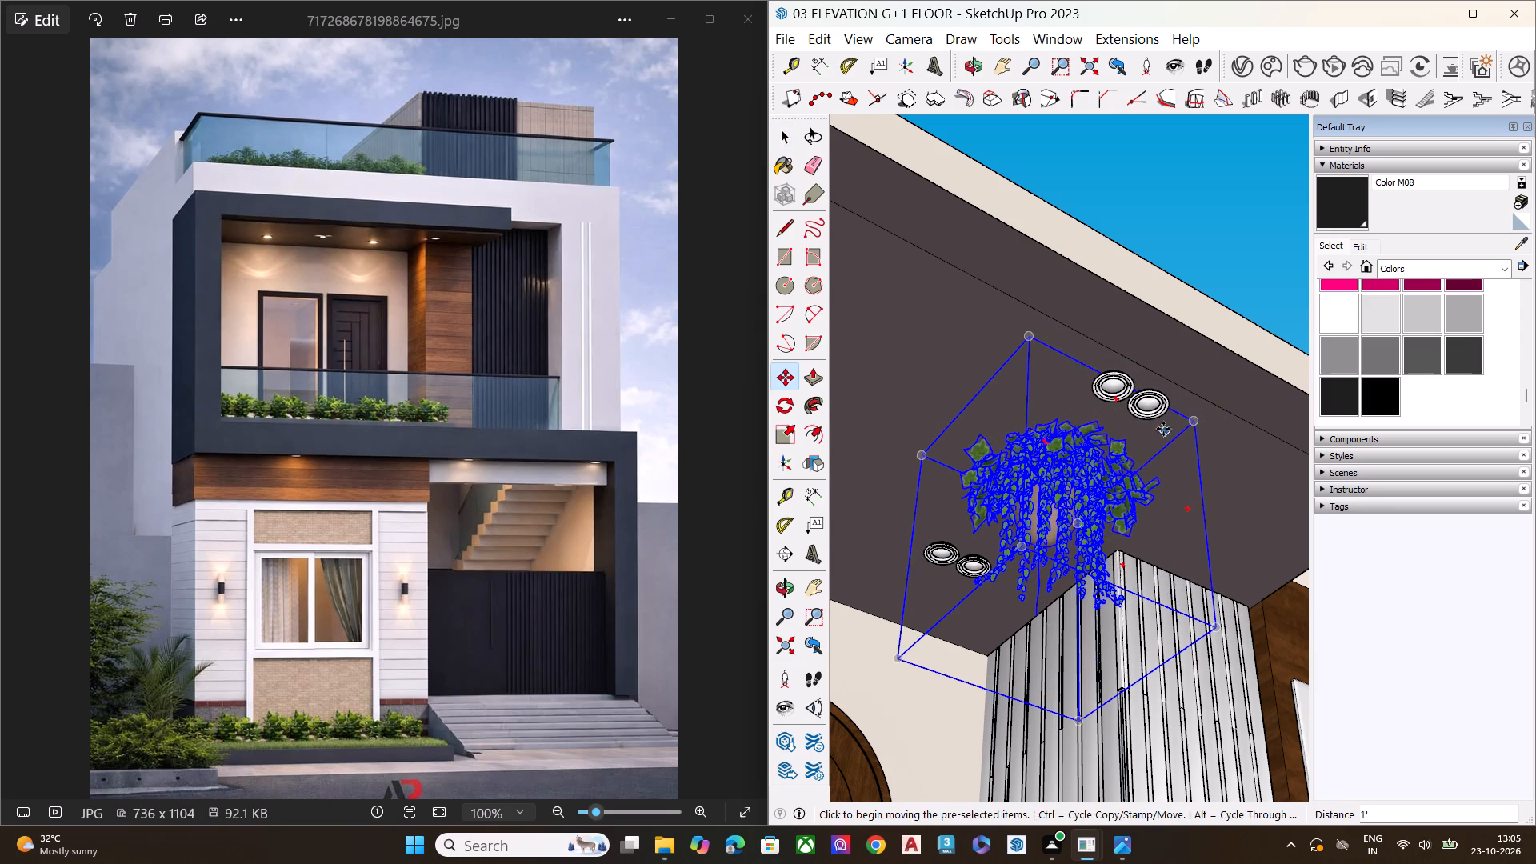
pyautogui.press('space')
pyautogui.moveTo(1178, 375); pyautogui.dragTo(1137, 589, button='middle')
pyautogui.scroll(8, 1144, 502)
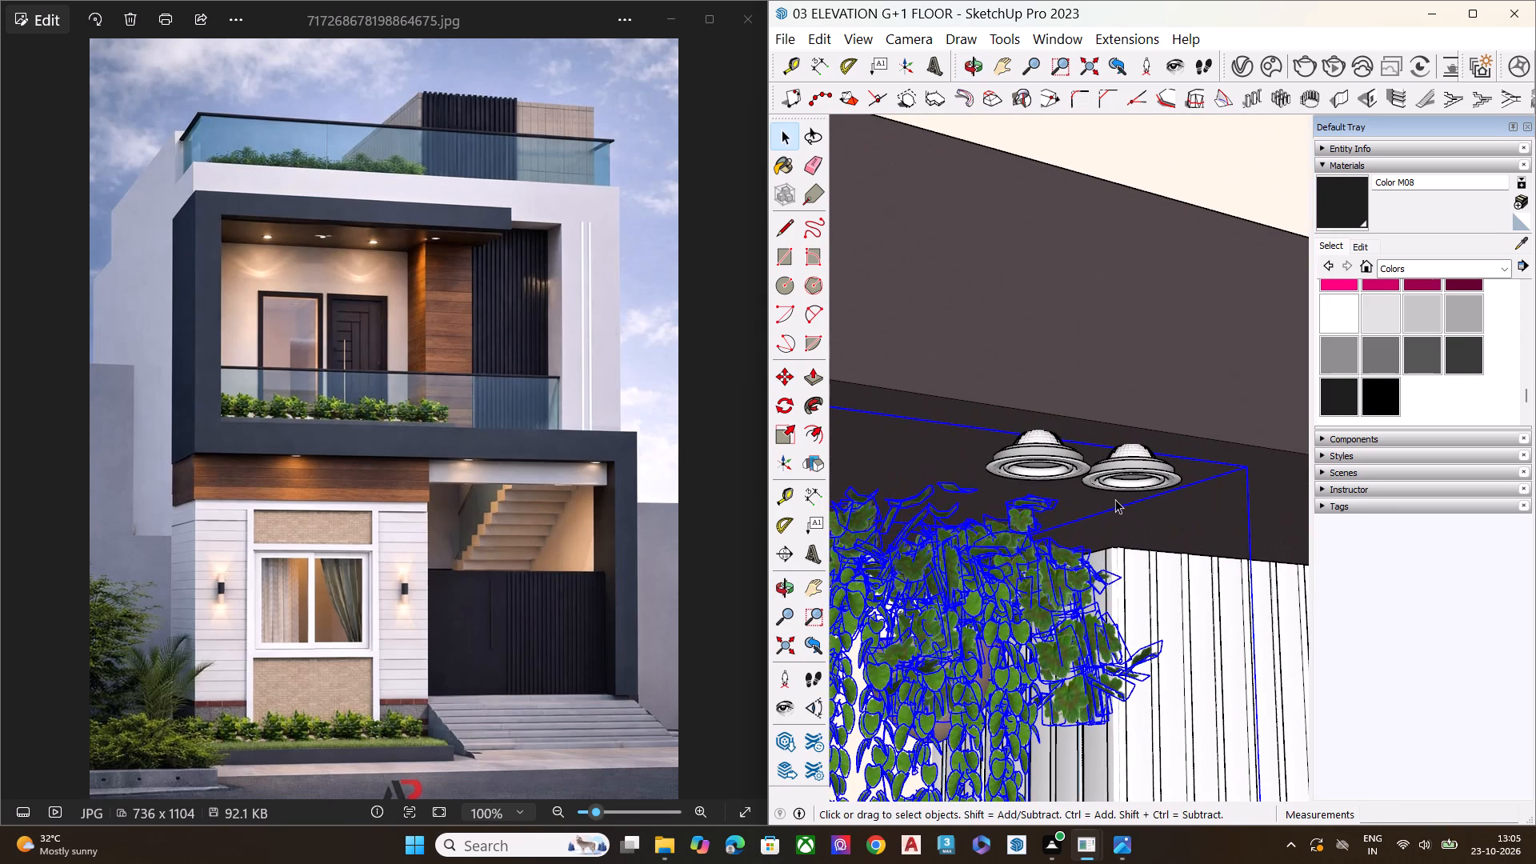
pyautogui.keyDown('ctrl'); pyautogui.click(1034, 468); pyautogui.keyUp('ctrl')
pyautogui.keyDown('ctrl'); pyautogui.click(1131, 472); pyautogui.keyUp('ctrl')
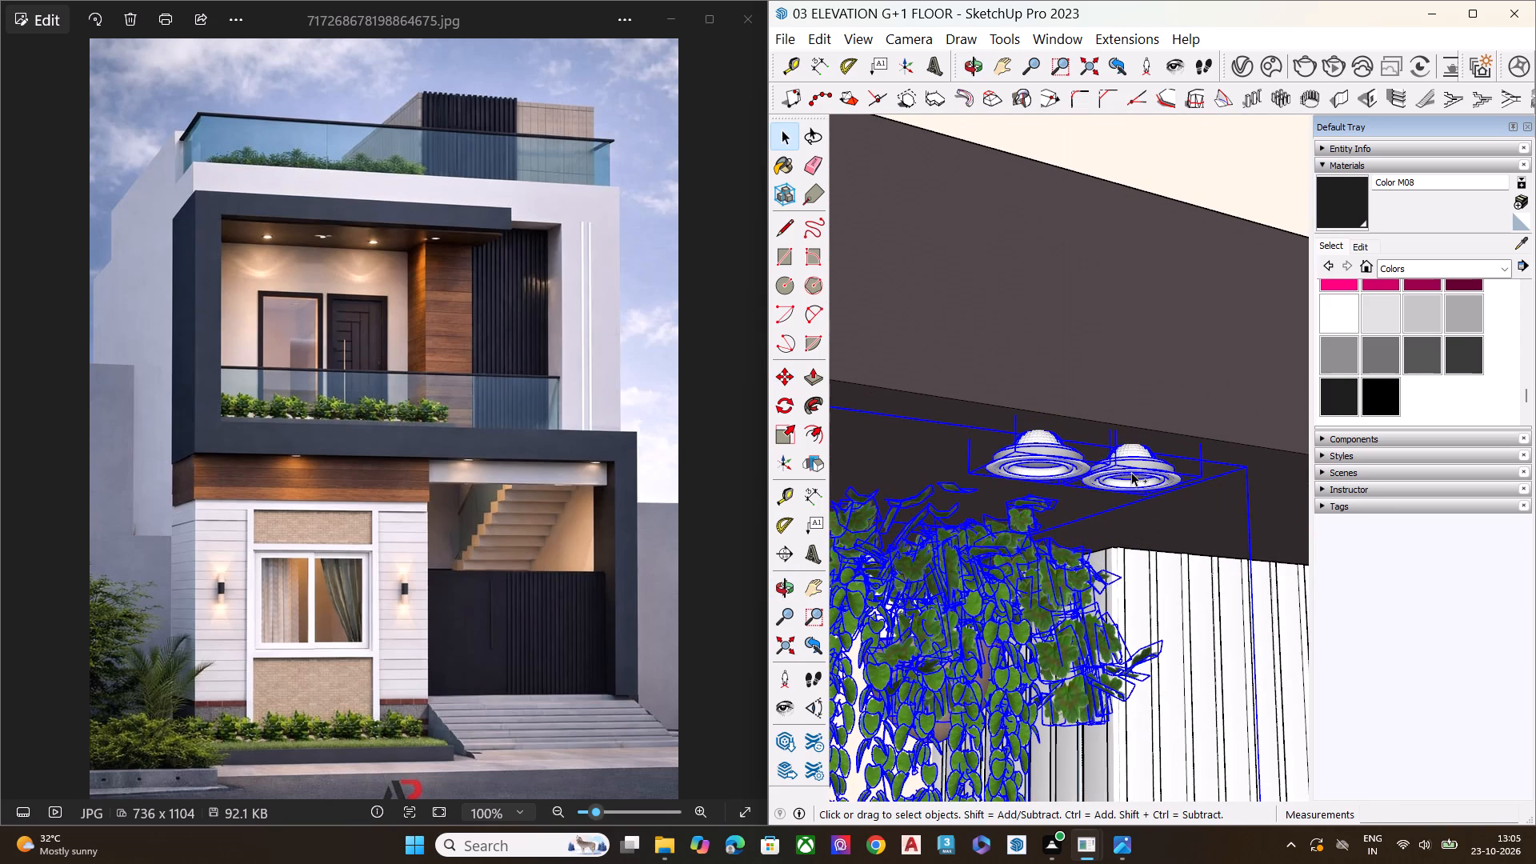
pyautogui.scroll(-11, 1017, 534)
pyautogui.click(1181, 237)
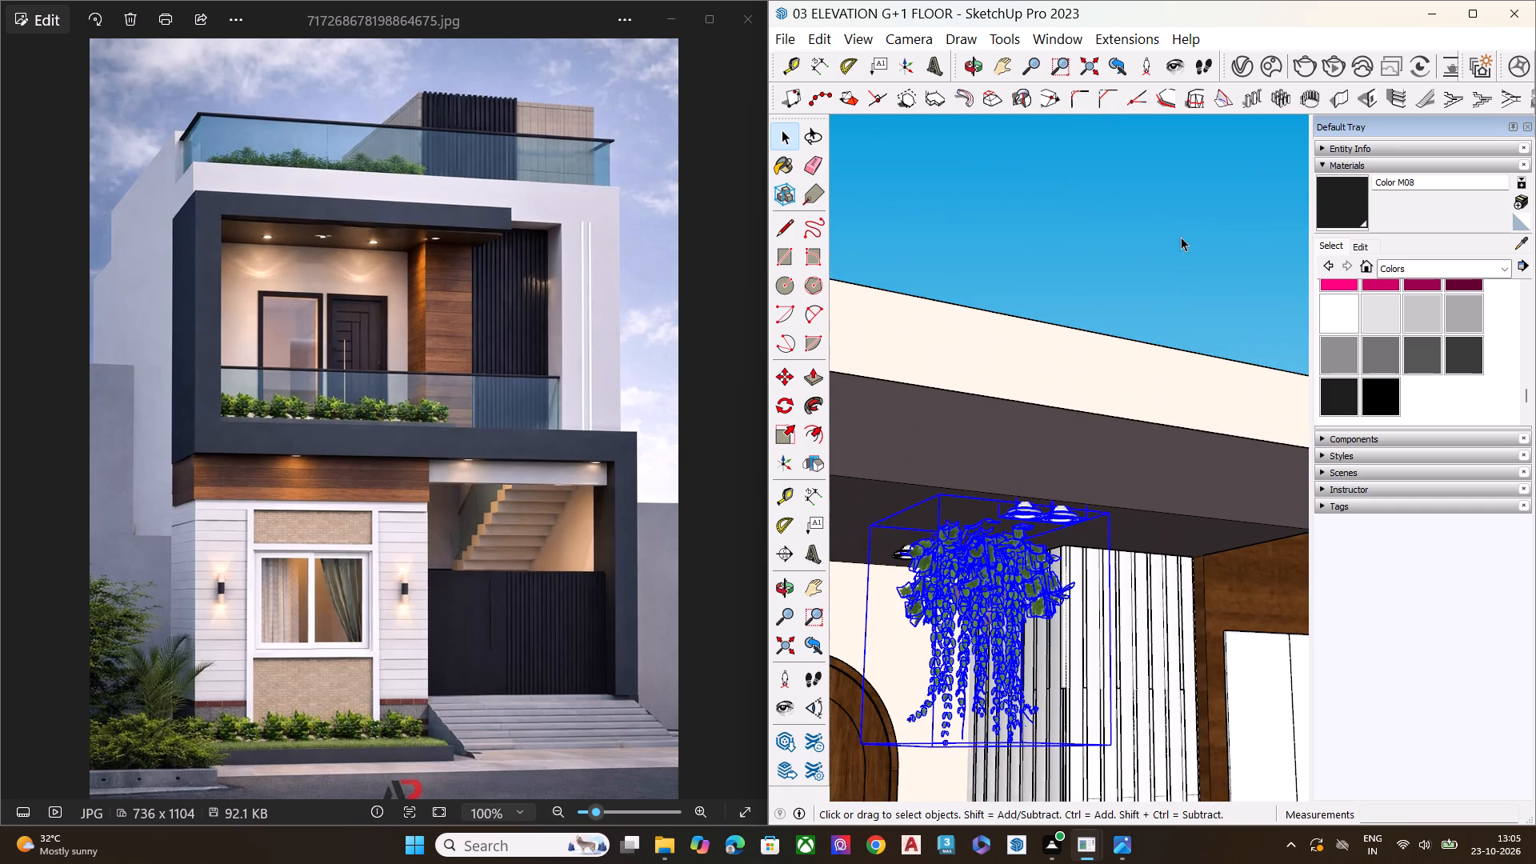
# Select the two front-edge downlights and raise them vertically about 3 5/16" so they sit recessed in the ceiling underside.
pyautogui.scroll(-1, 1070, 449)
pyautogui.scroll(7, 1069, 449)
pyautogui.scroll(-1, 1061, 526)
pyautogui.scroll(4, 1061, 528)
pyautogui.click(1077, 557)
pyautogui.keyDown('ctrl'); pyautogui.click(959, 554); pyautogui.keyUp('ctrl')
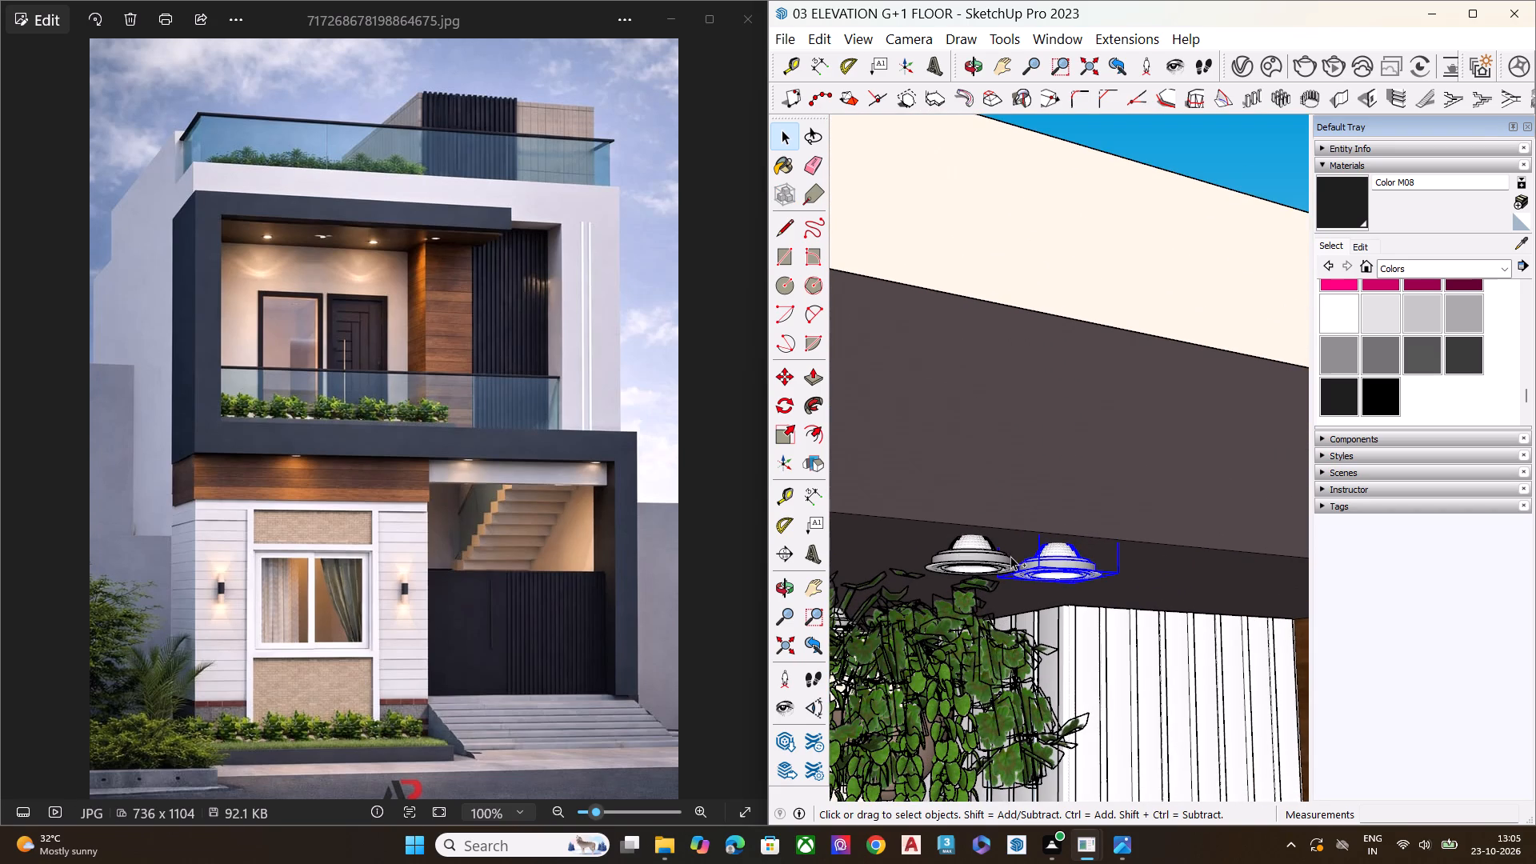
pyautogui.scroll(1, 1109, 570)
pyautogui.scroll(-2, 1110, 570)
pyautogui.scroll(6, 1114, 570)
pyautogui.press('m')
pyautogui.scroll(3, 1111, 508)
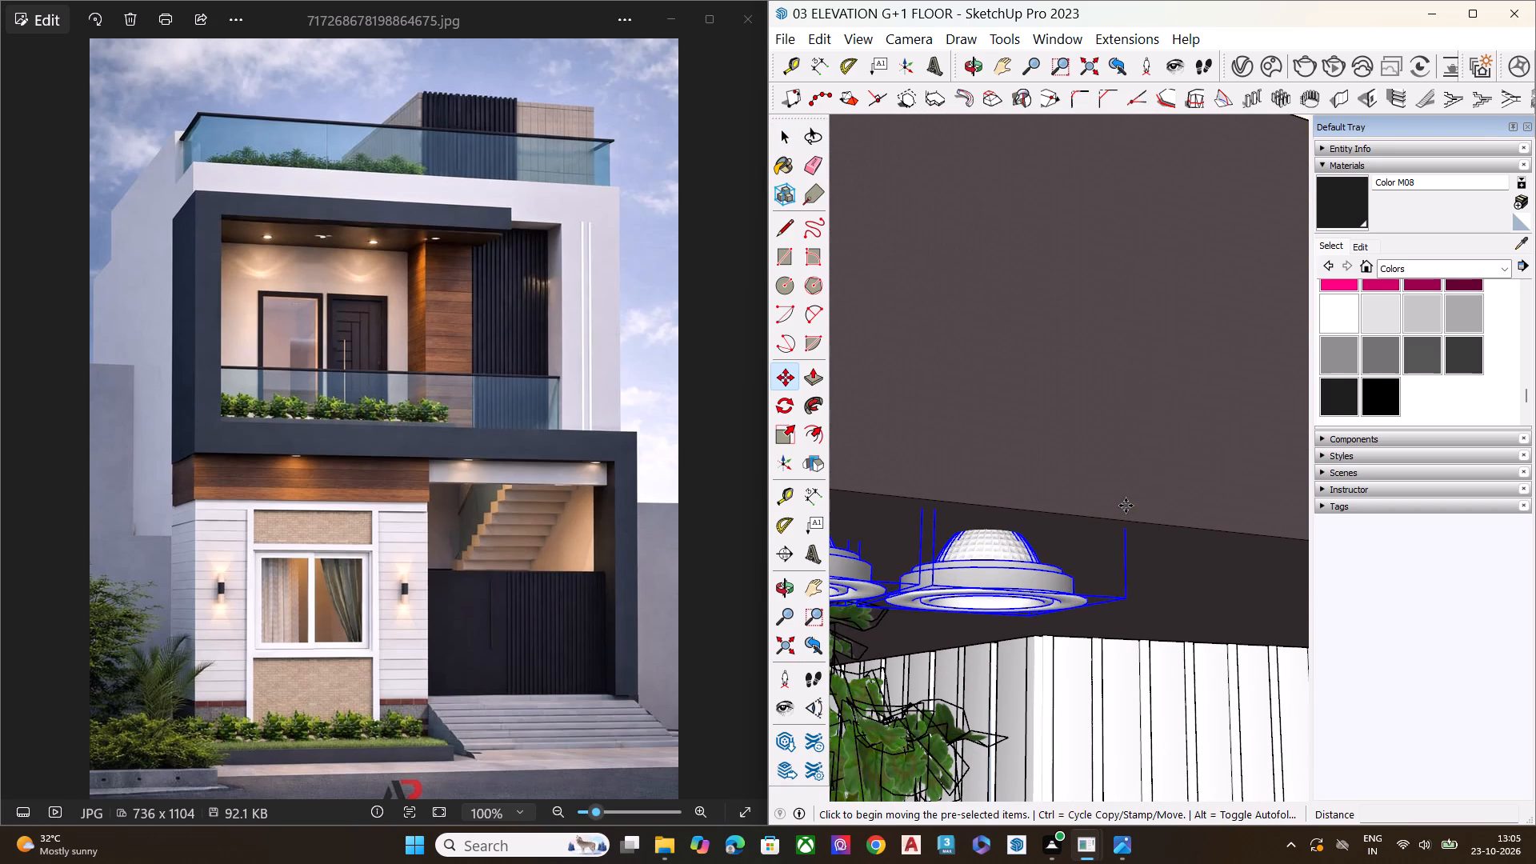
pyautogui.click(1126, 506)
pyautogui.click(1127, 502)
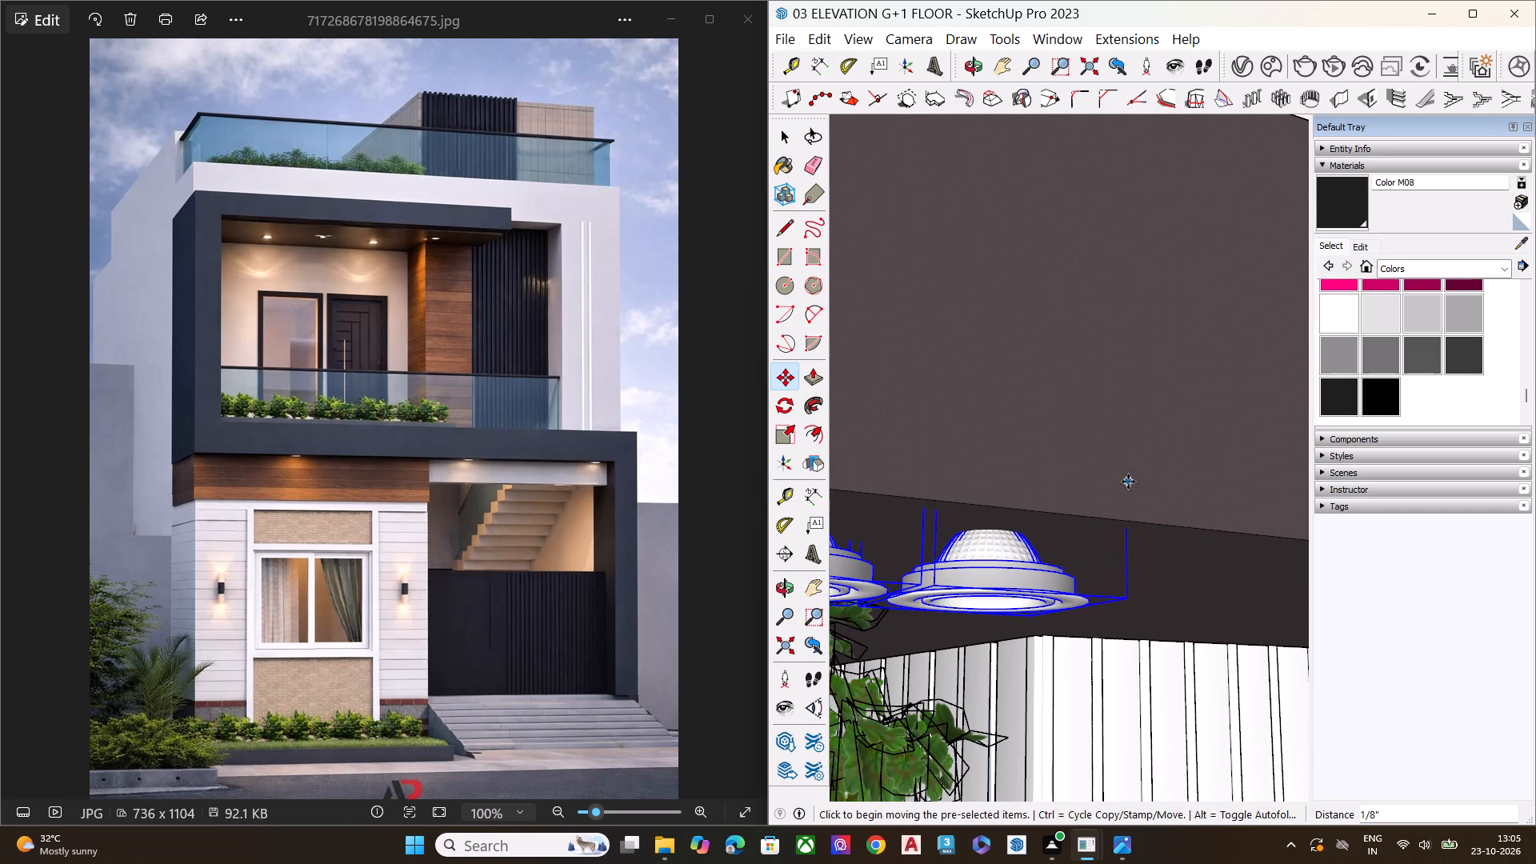
pyautogui.click(1127, 505)
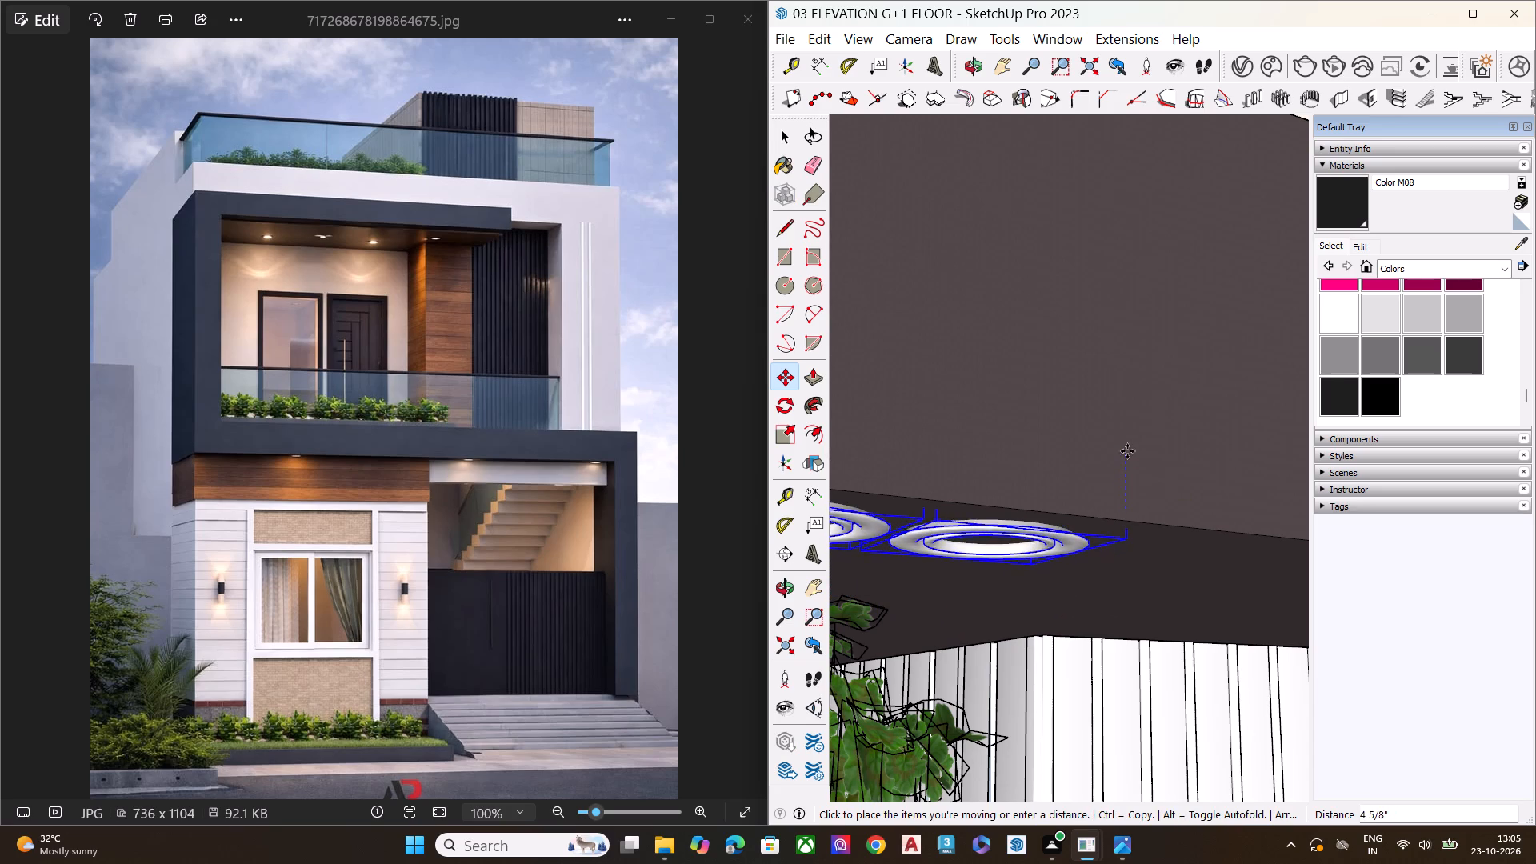
pyautogui.moveTo(1130, 452); pyautogui.dragTo(1143, 270, button='middle')
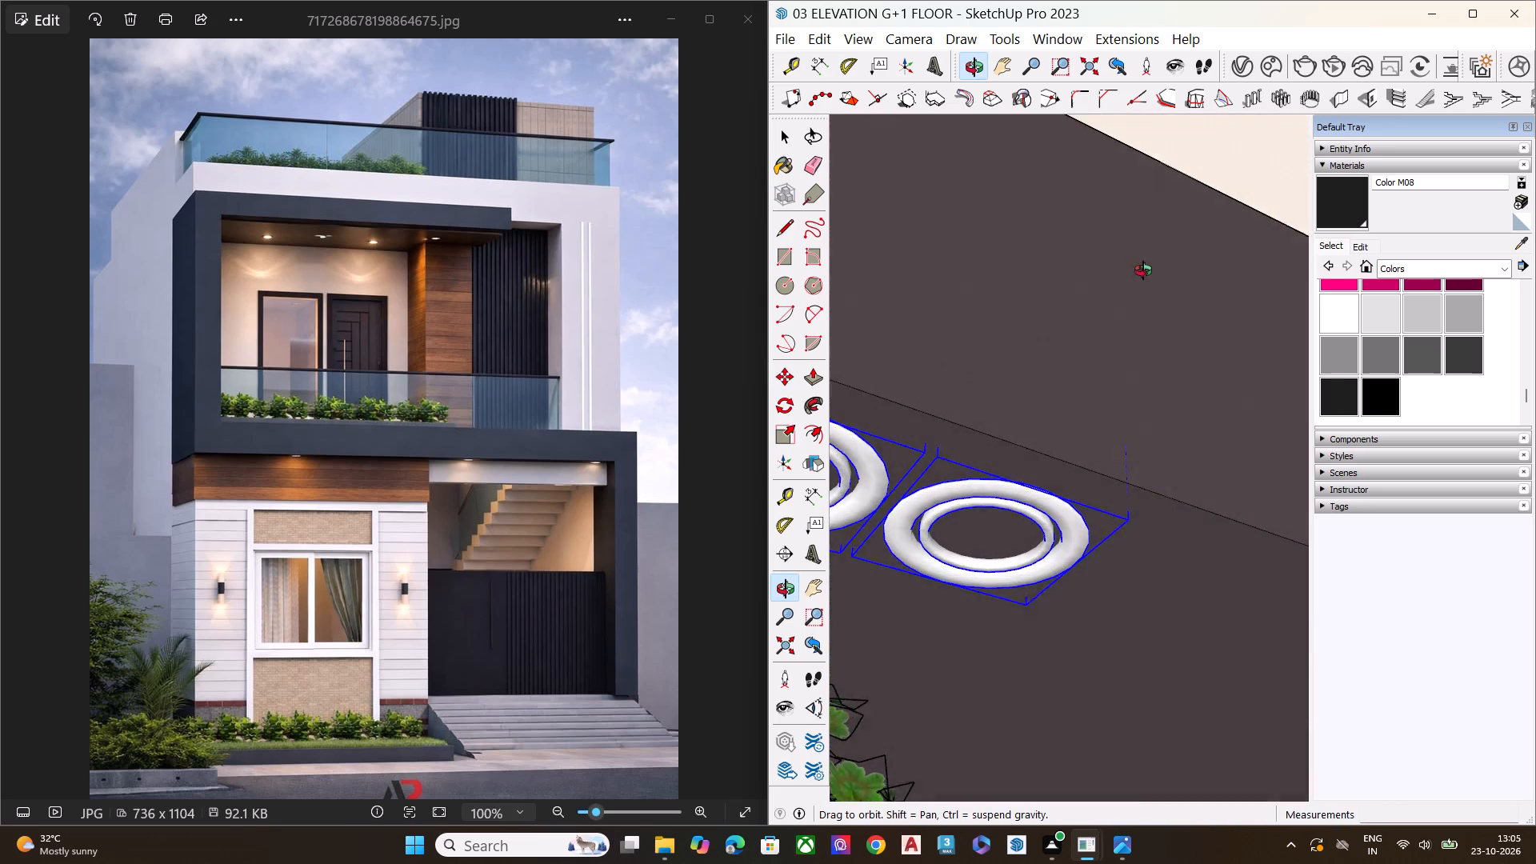
pyautogui.moveTo(1143, 270); pyautogui.dragTo(1152, 286, button='middle')
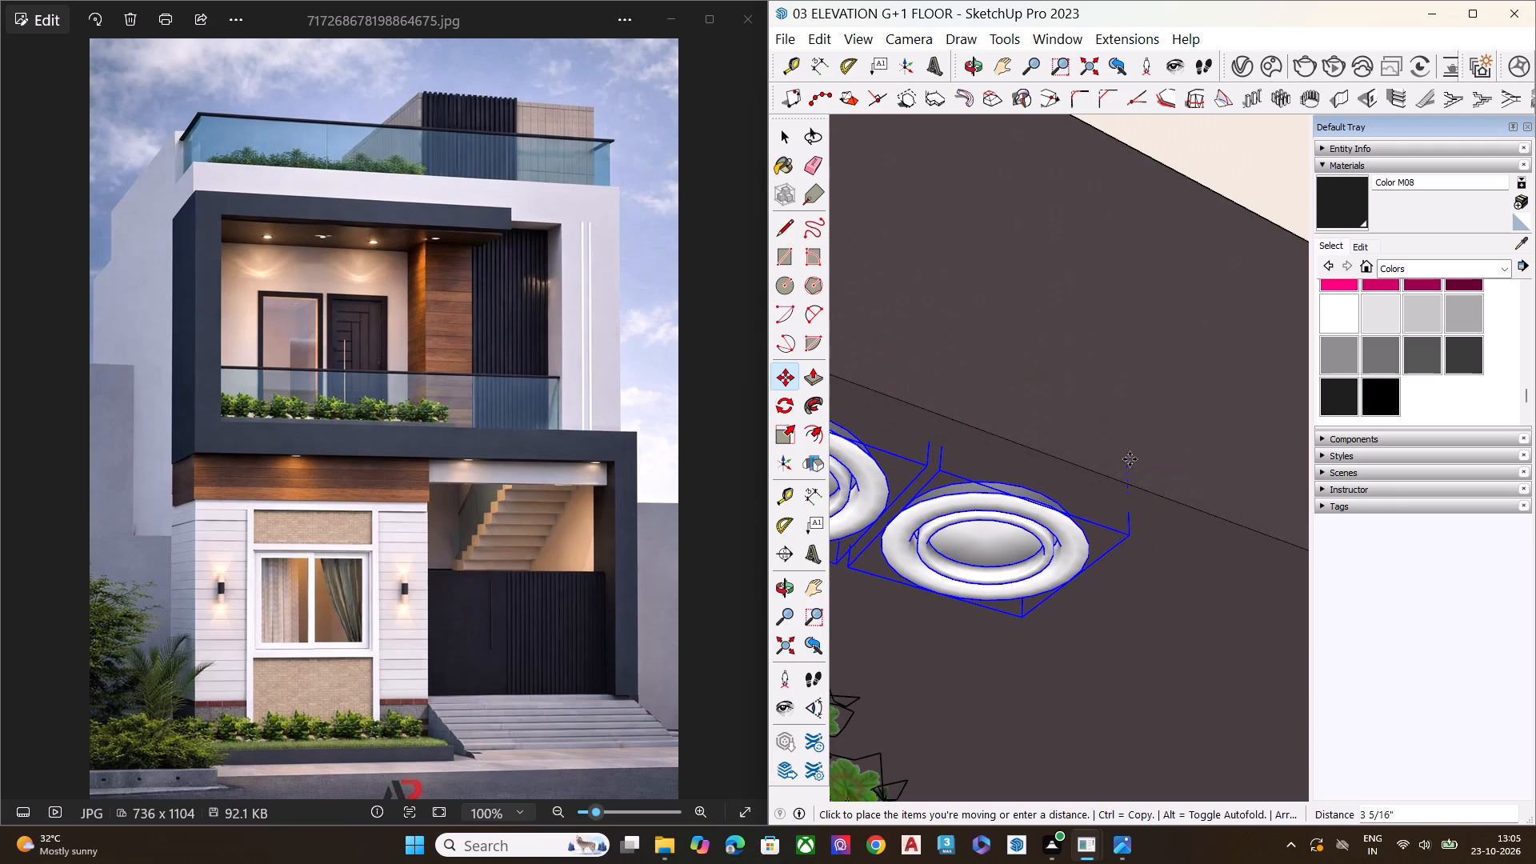
pyautogui.click(1130, 459)
pyautogui.press('space')
# Run a V-Ray test render of the balcony ceiling, examine both downlight pairs up close, and stop and close the render.
pyautogui.scroll(-12, 1133, 389)
pyautogui.scroll(1, 1178, 382)
pyautogui.scroll(-5, 1178, 385)
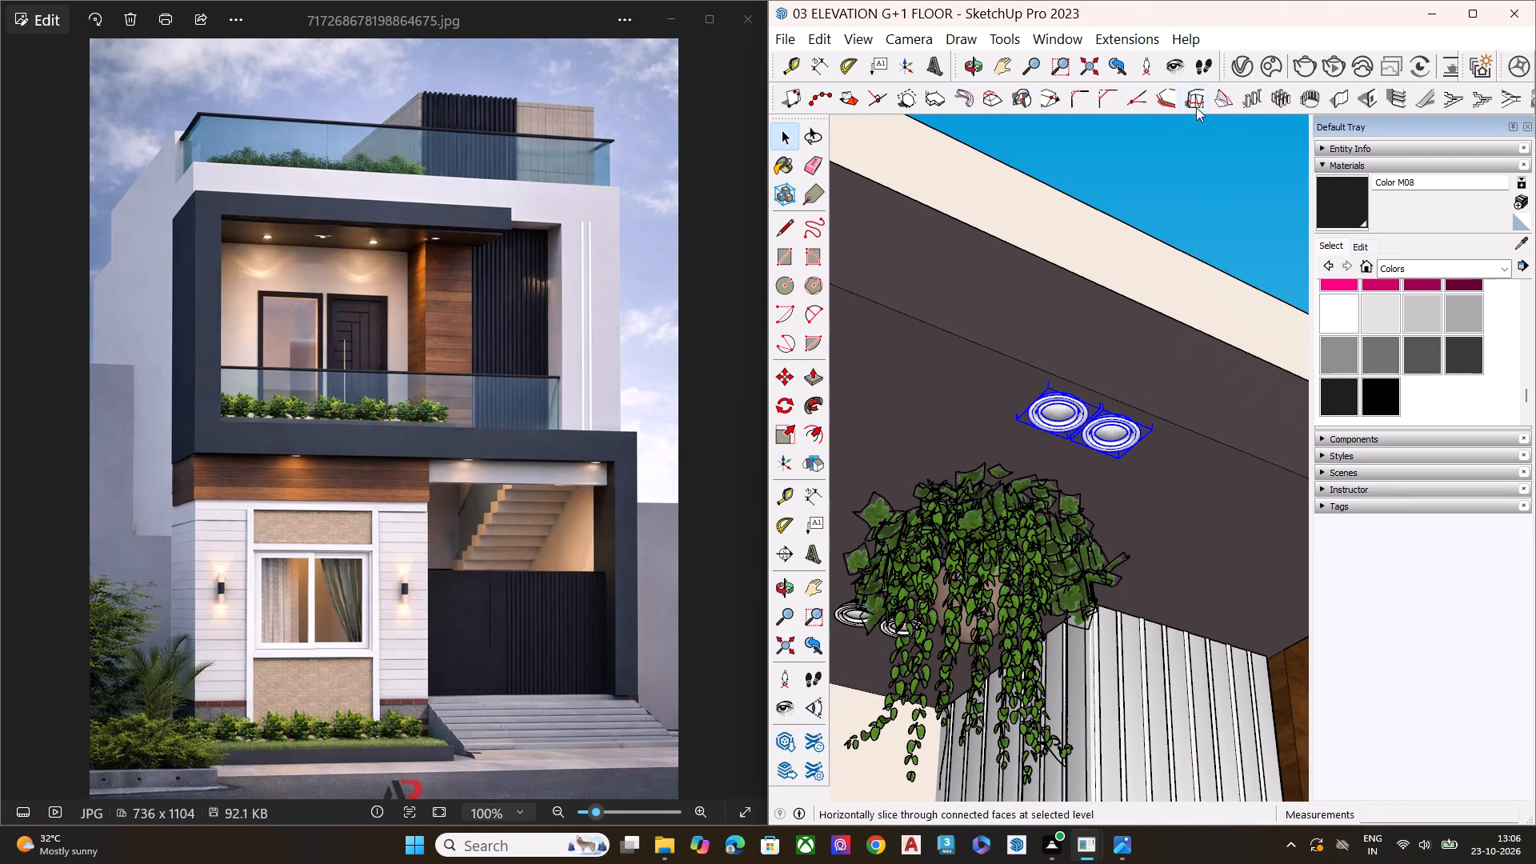
pyautogui.click(1314, 65)
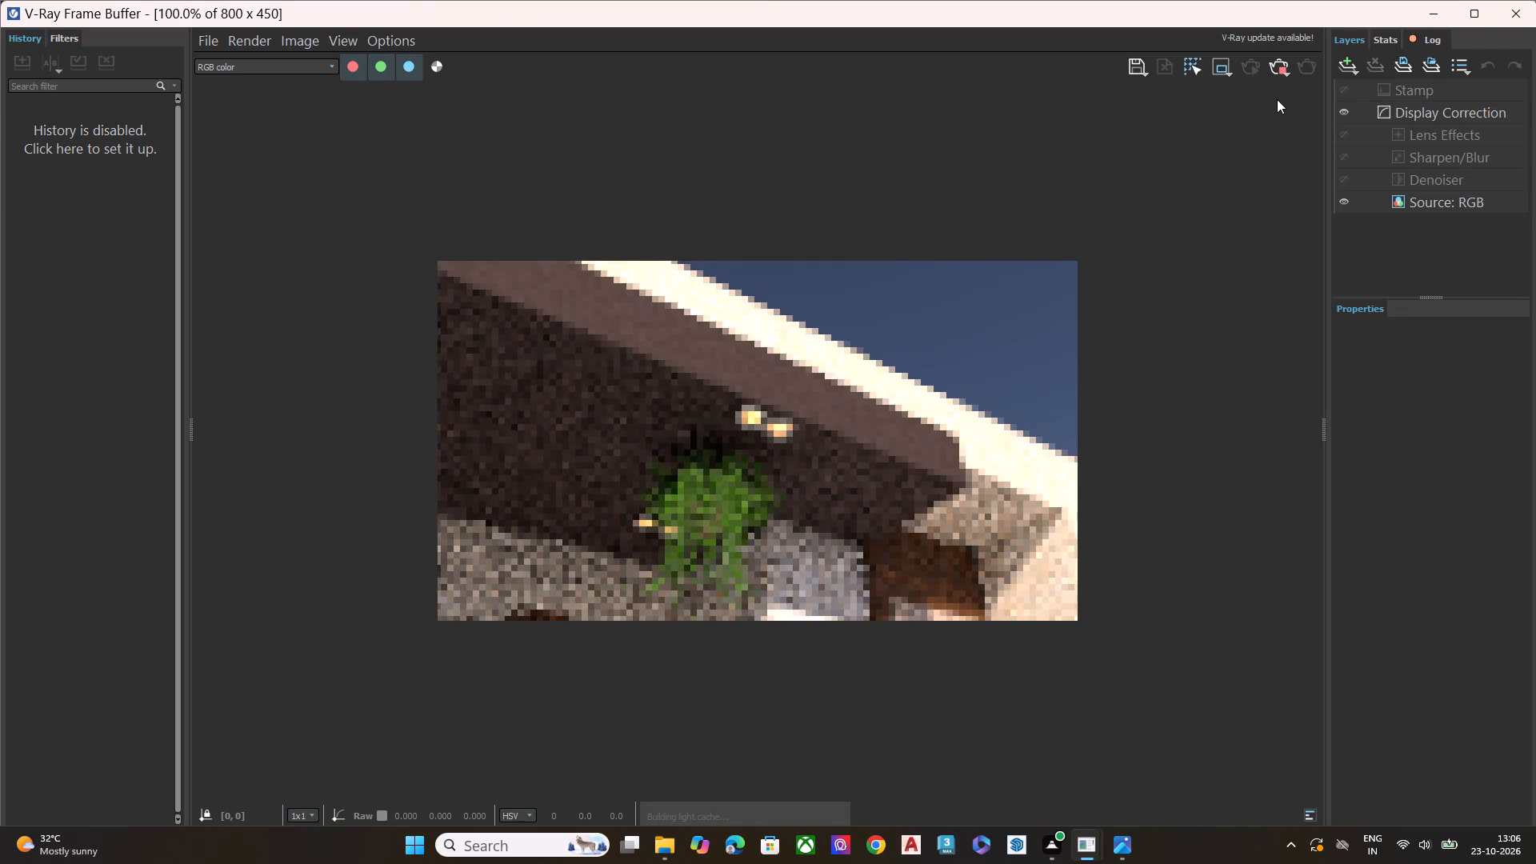
pyautogui.scroll(3, 787, 456)
pyautogui.scroll(-3, 788, 453)
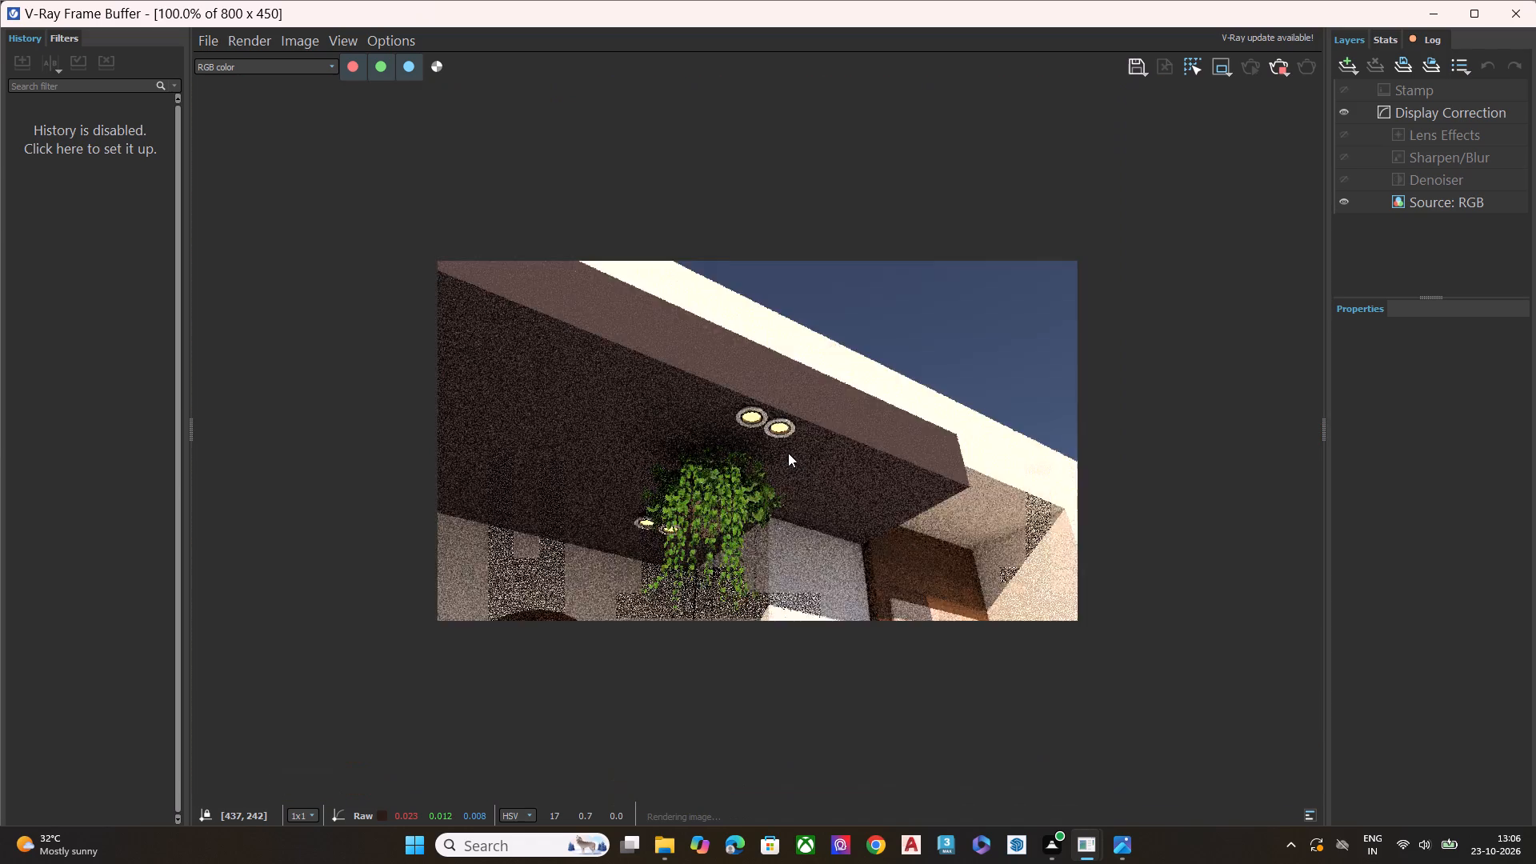
pyautogui.scroll(-1, 788, 453)
pyautogui.scroll(2, 726, 513)
pyautogui.scroll(-1, 712, 533)
pyautogui.scroll(2, 712, 533)
pyautogui.scroll(-1, 712, 533)
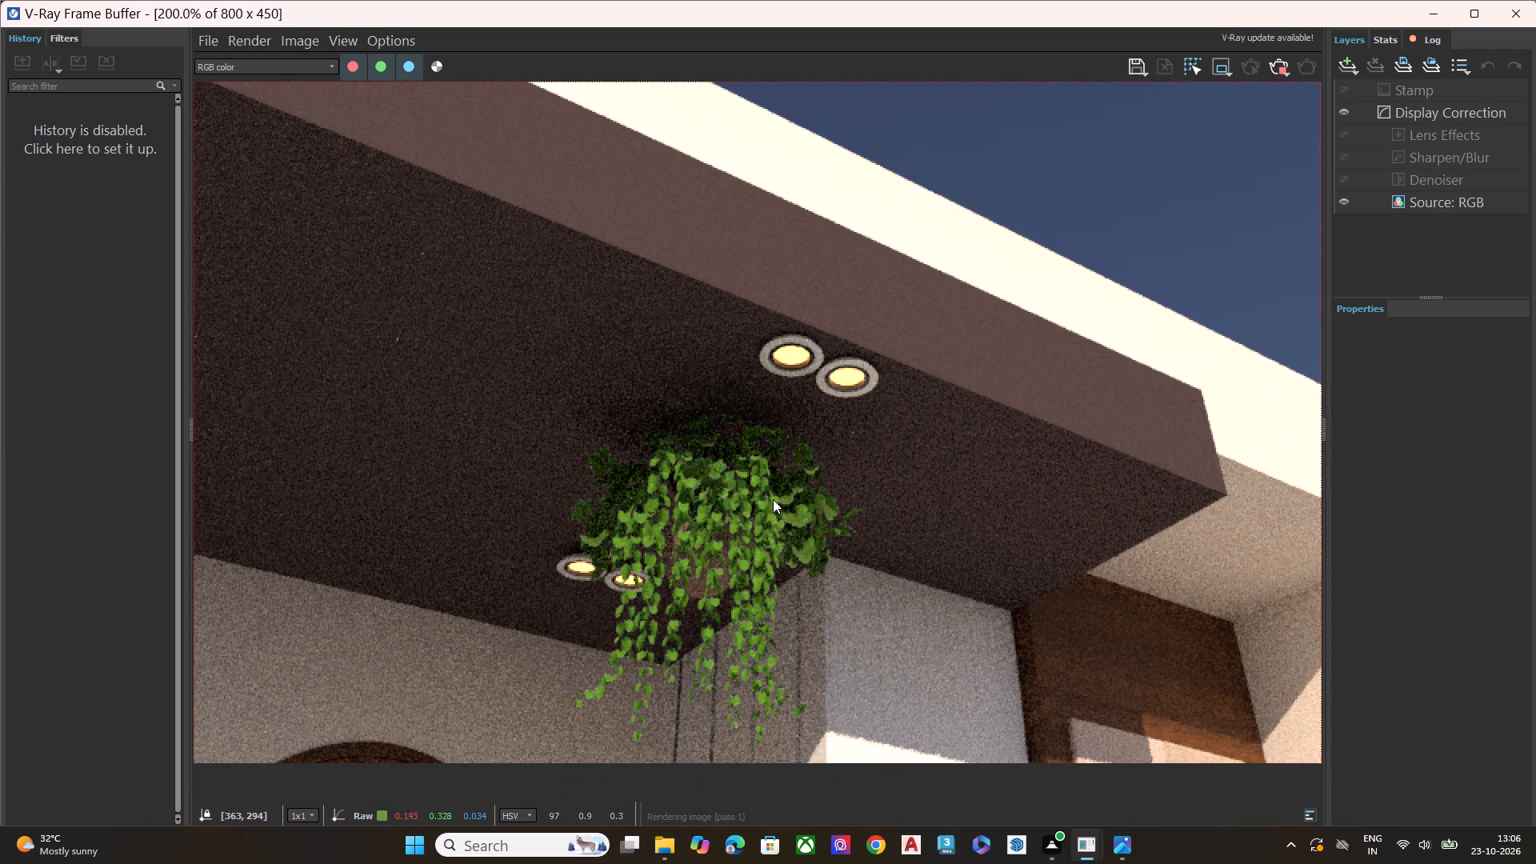
pyautogui.click(1272, 65)
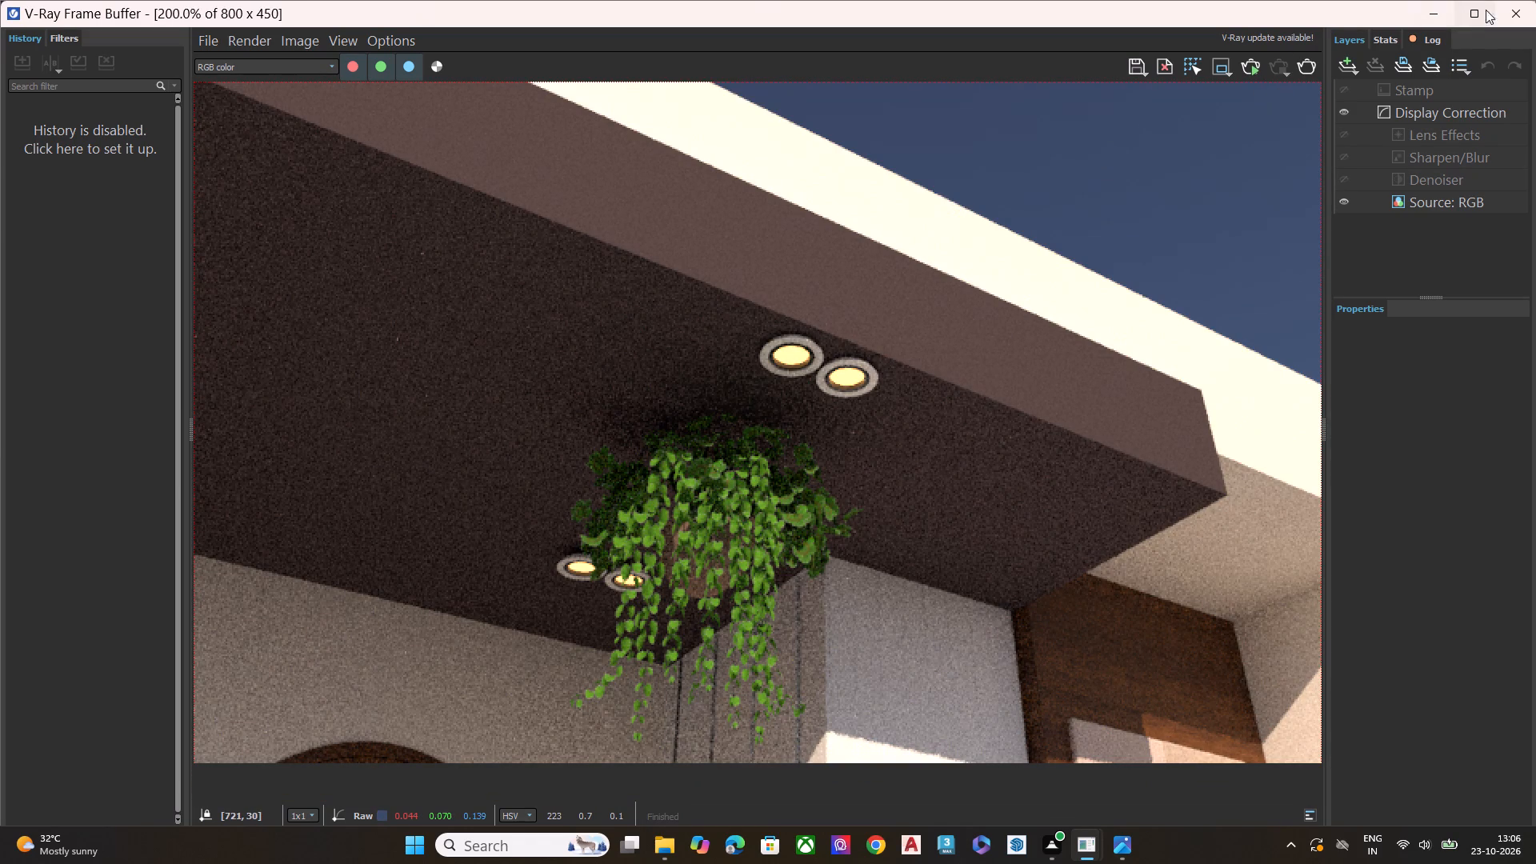
pyautogui.click(1501, 10)
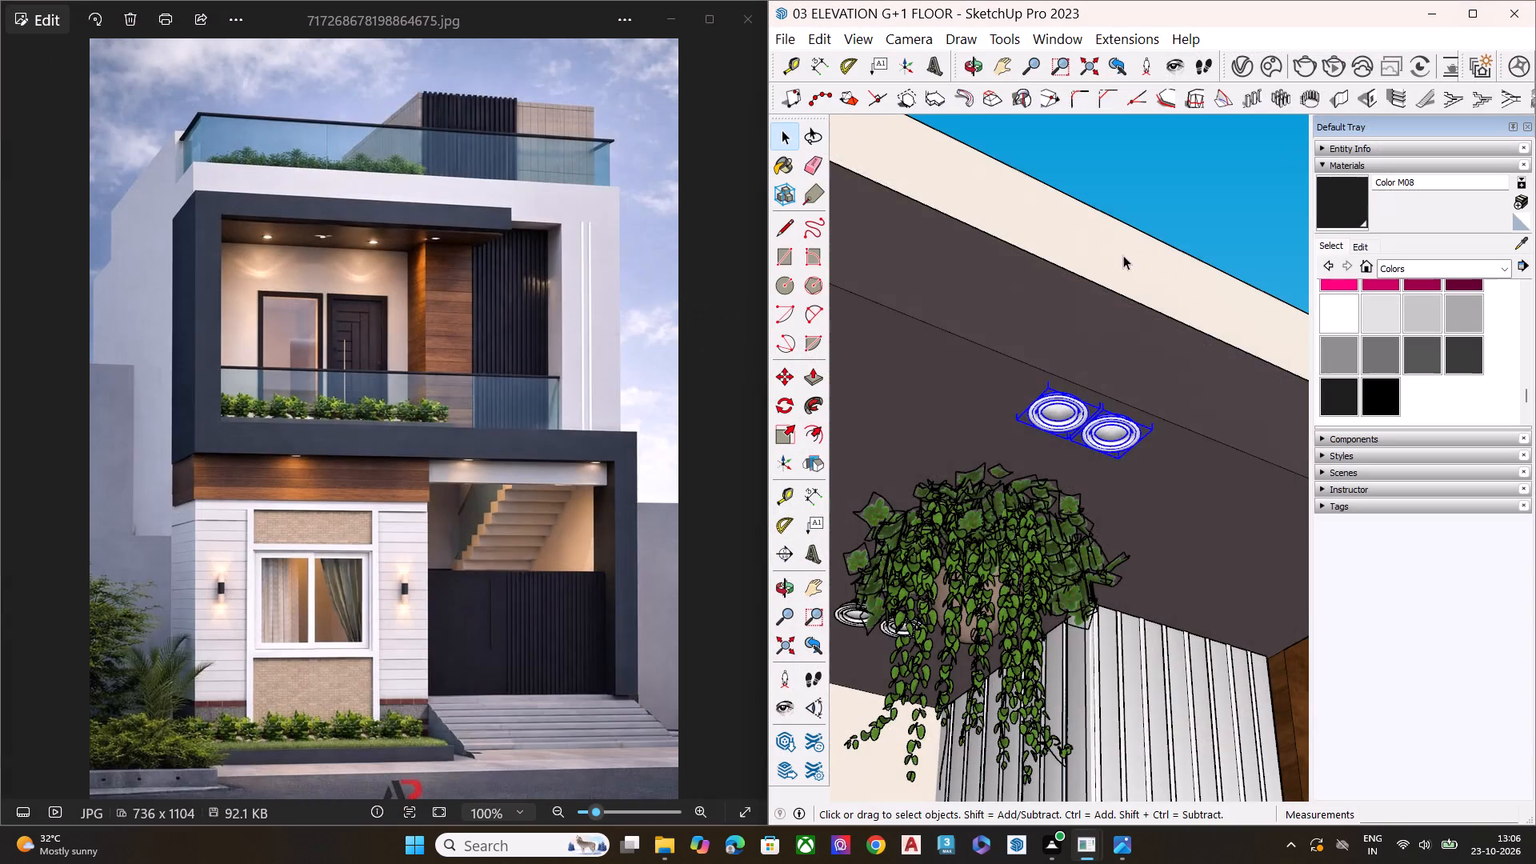
# Move the second hanging plant, at the far end of the balcony ceiling, back along the green axis and deselect it.
pyautogui.scroll(-9, 1090, 401)
pyautogui.scroll(1, 1198, 293)
pyautogui.scroll(-6, 1198, 293)
pyautogui.moveTo(1078, 332); pyautogui.dragTo(1118, 265, button='middle')
pyautogui.scroll(8, 1090, 287)
pyautogui.click(918, 337)
pyautogui.press('m')
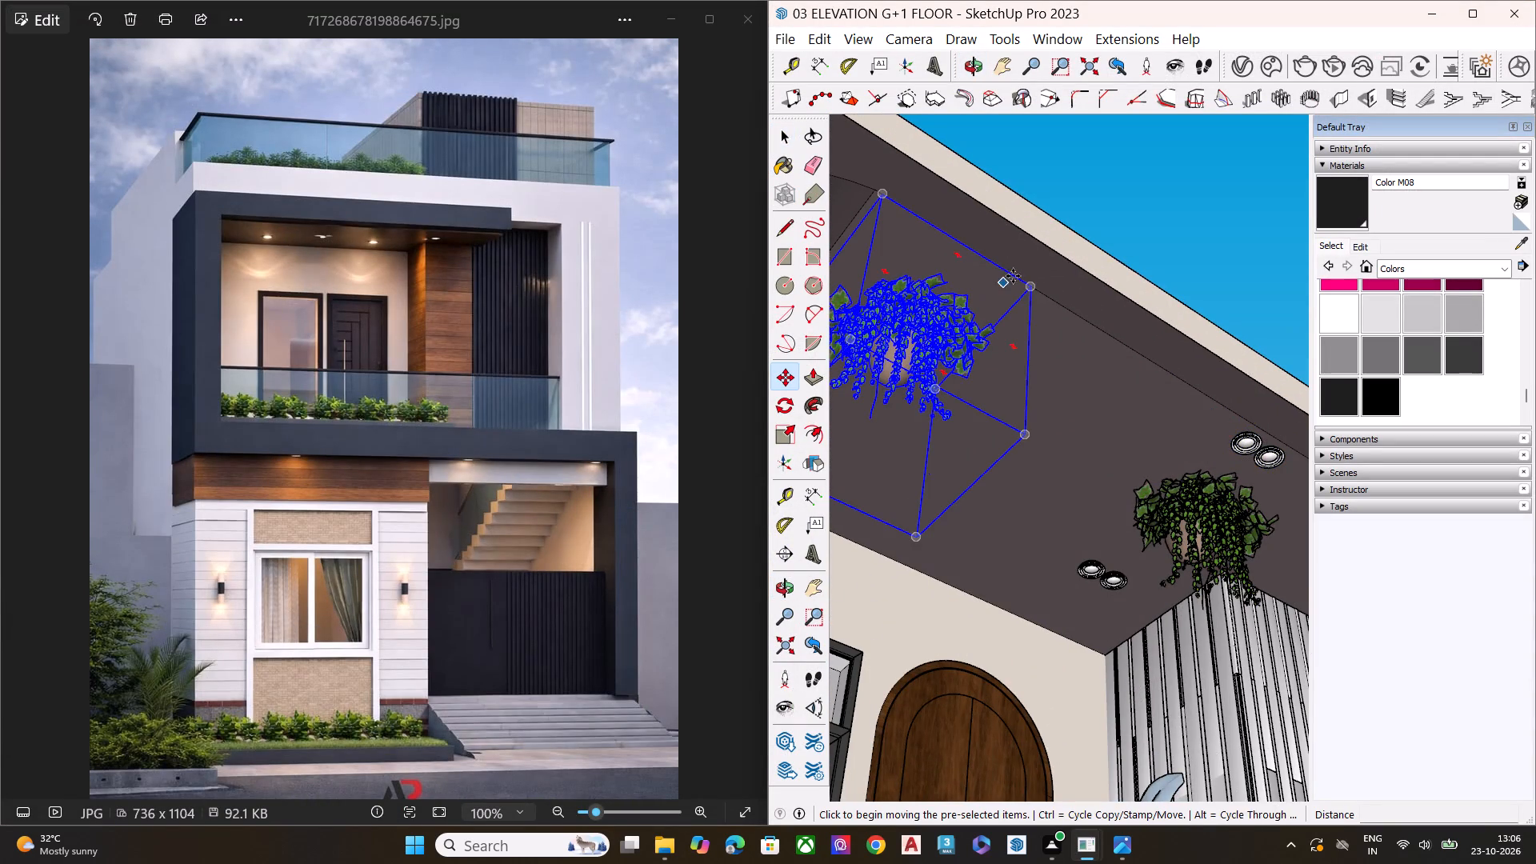
pyautogui.click(1032, 286)
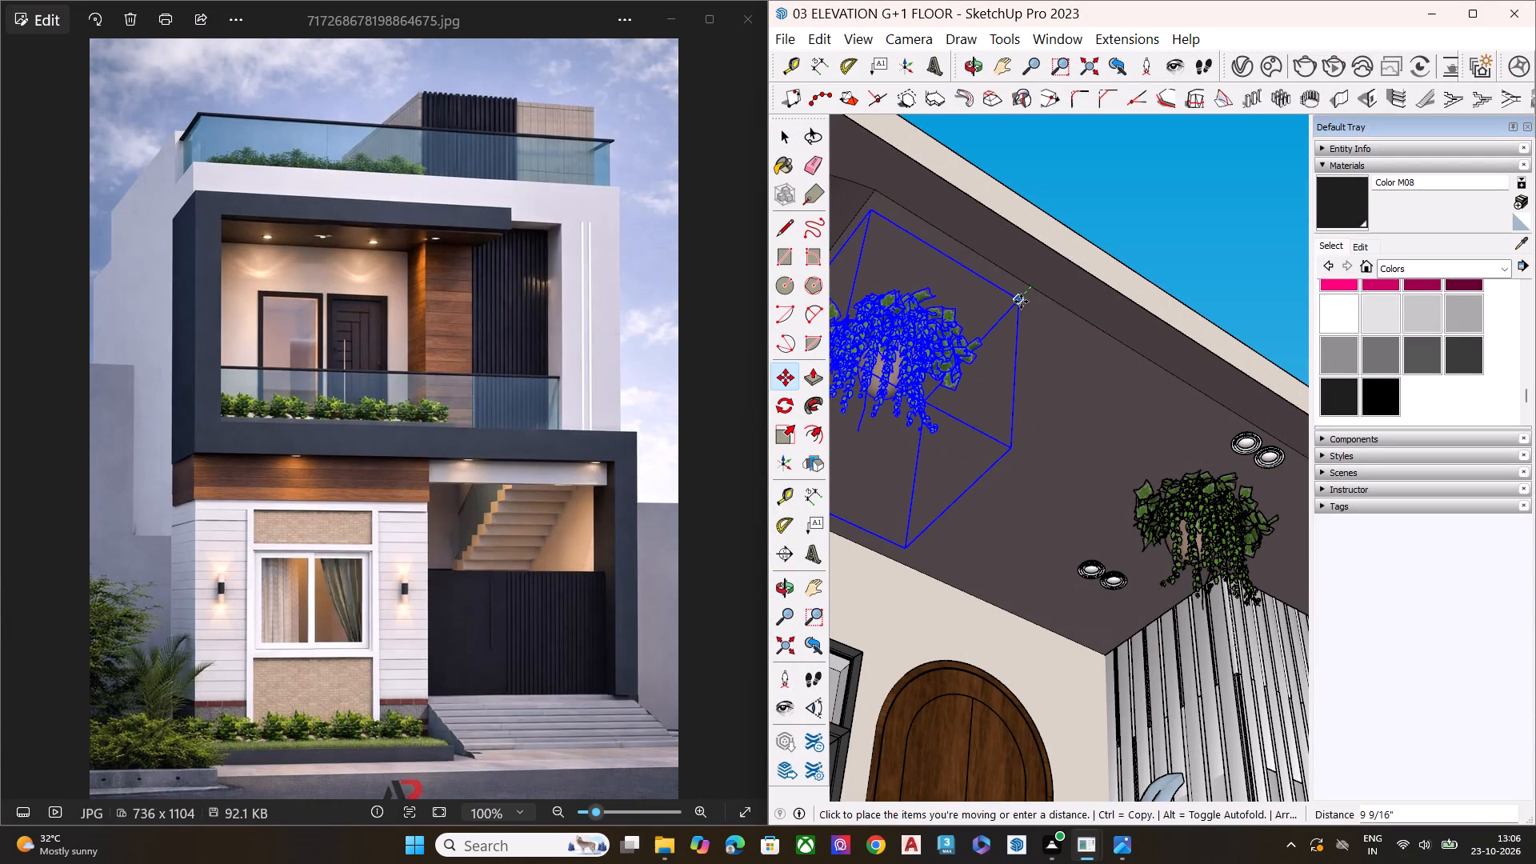
pyautogui.click(1016, 307)
pyautogui.press('space')
pyautogui.click(1115, 212)
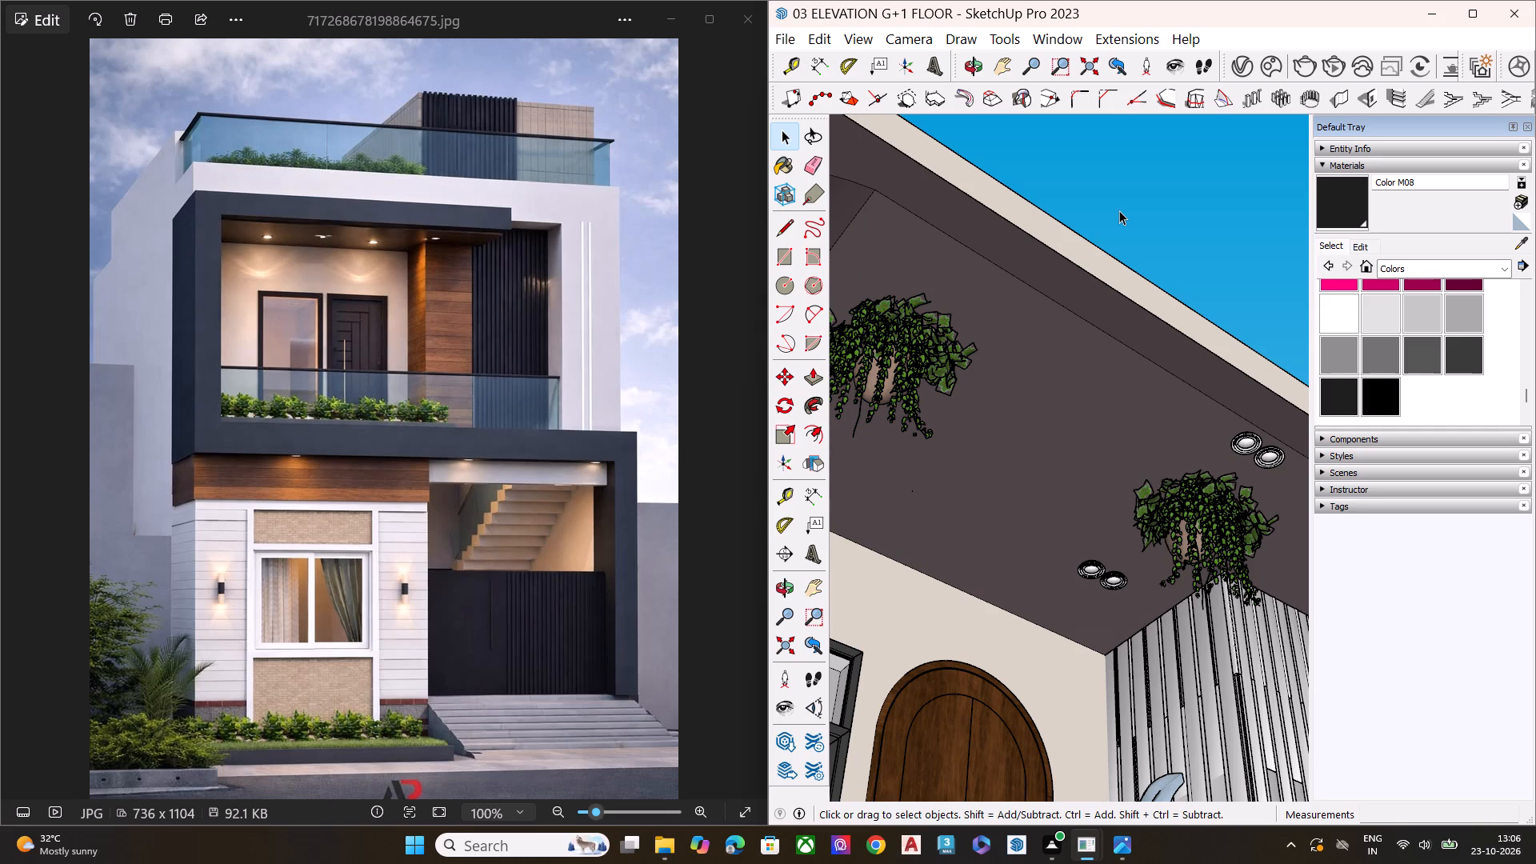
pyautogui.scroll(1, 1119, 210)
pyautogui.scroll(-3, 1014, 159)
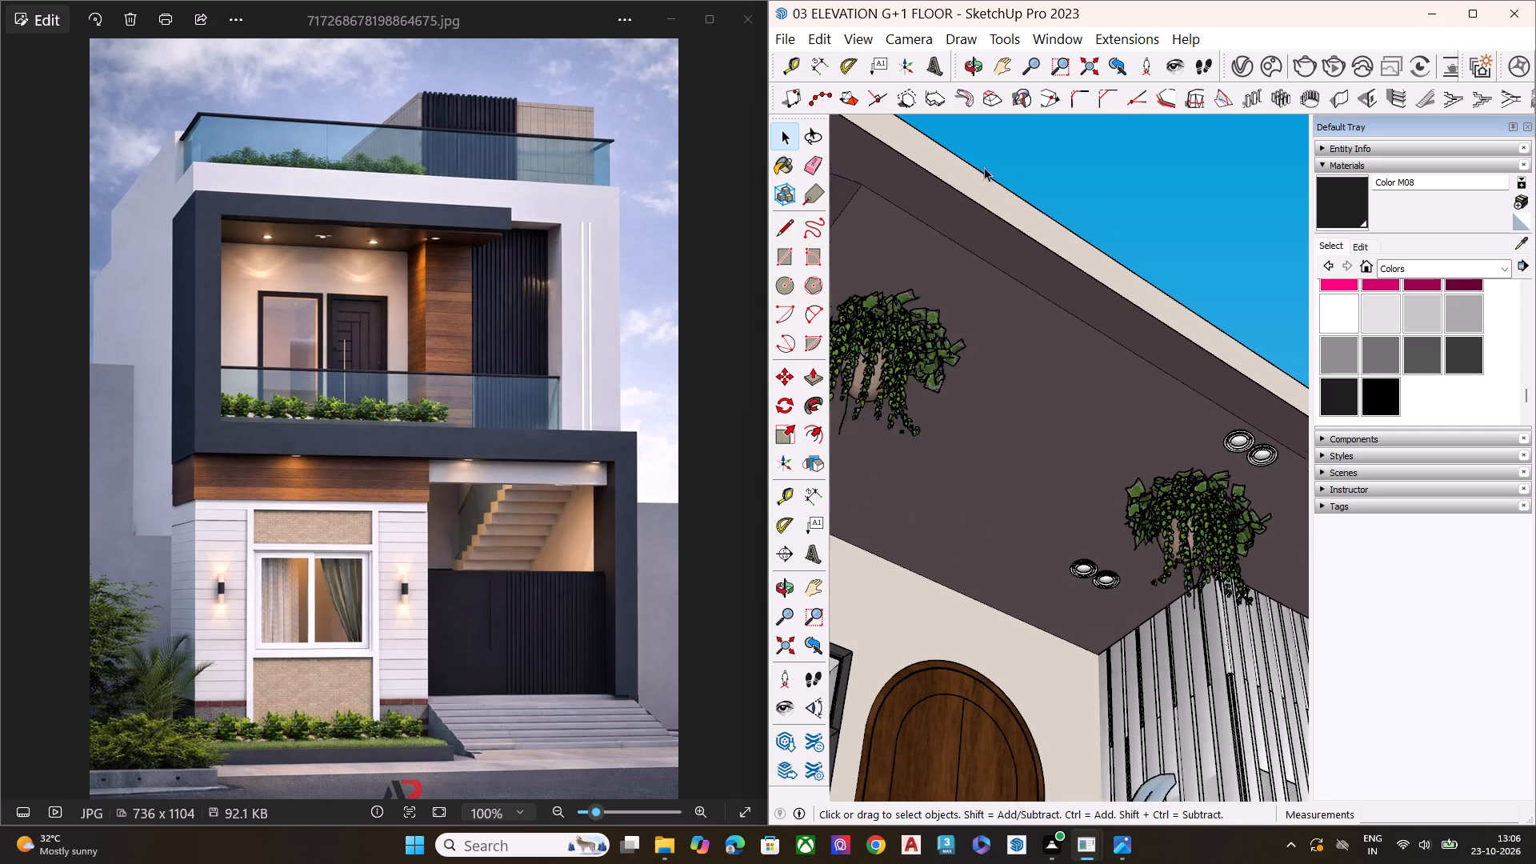
# Copy the two front-edge downlights about 17' along the balcony ceiling to the far end, in front of the second hanging plant.
pyautogui.scroll(-3, 984, 167)
pyautogui.scroll(6, 1124, 355)
pyautogui.click(1171, 360)
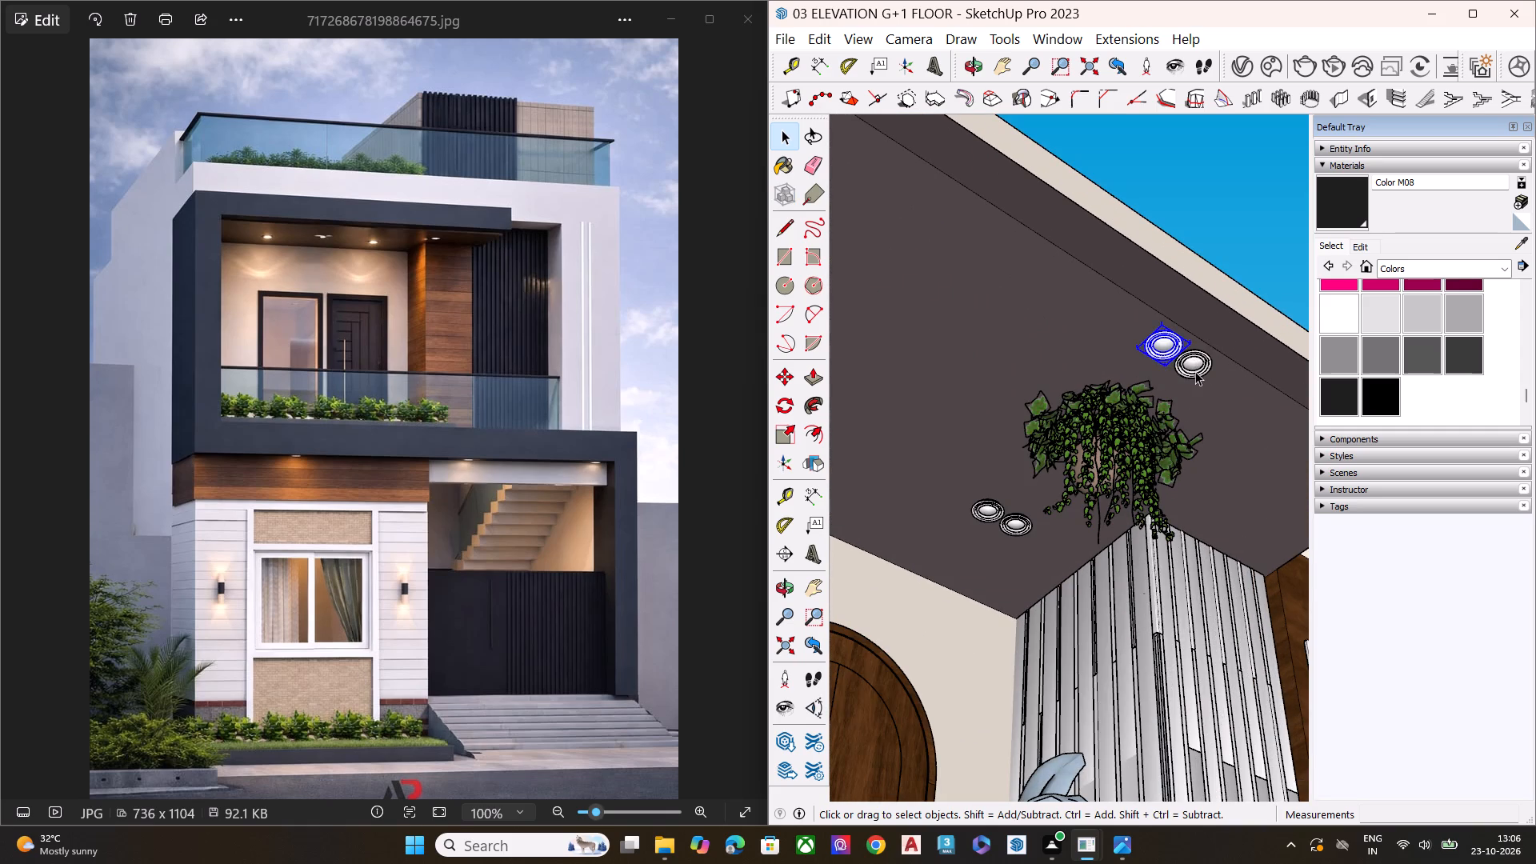
pyautogui.keyDown('ctrl'); pyautogui.click(1195, 371); pyautogui.keyUp('ctrl')
pyautogui.press('m')
pyautogui.scroll(7, 1211, 358)
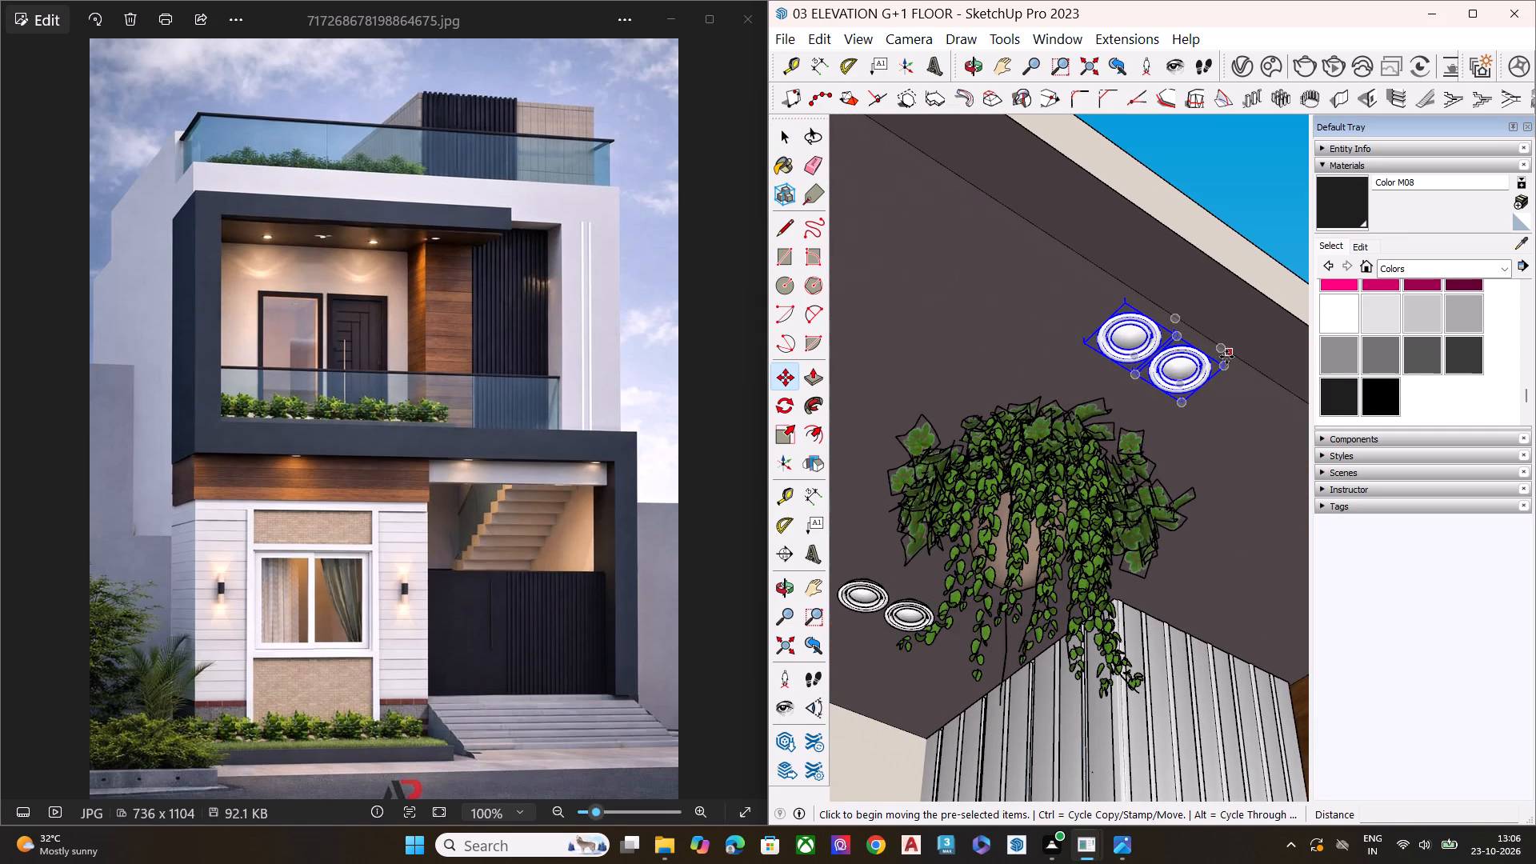
pyautogui.click(1222, 346)
pyautogui.scroll(-5, 1222, 346)
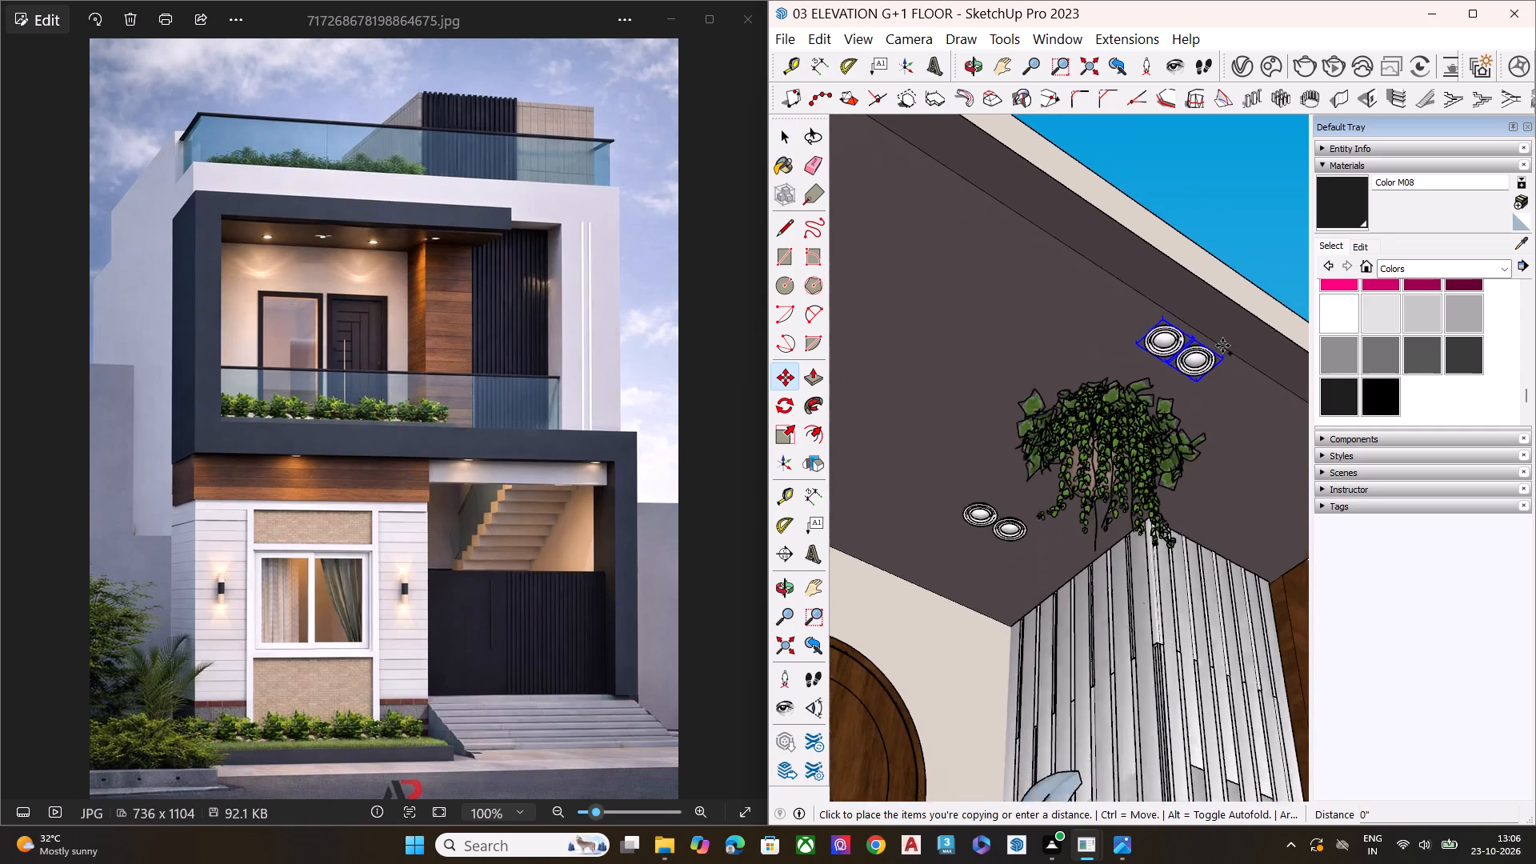
pyautogui.scroll(-2, 1222, 346)
pyautogui.scroll(2, 1222, 346)
pyautogui.scroll(-5, 1222, 346)
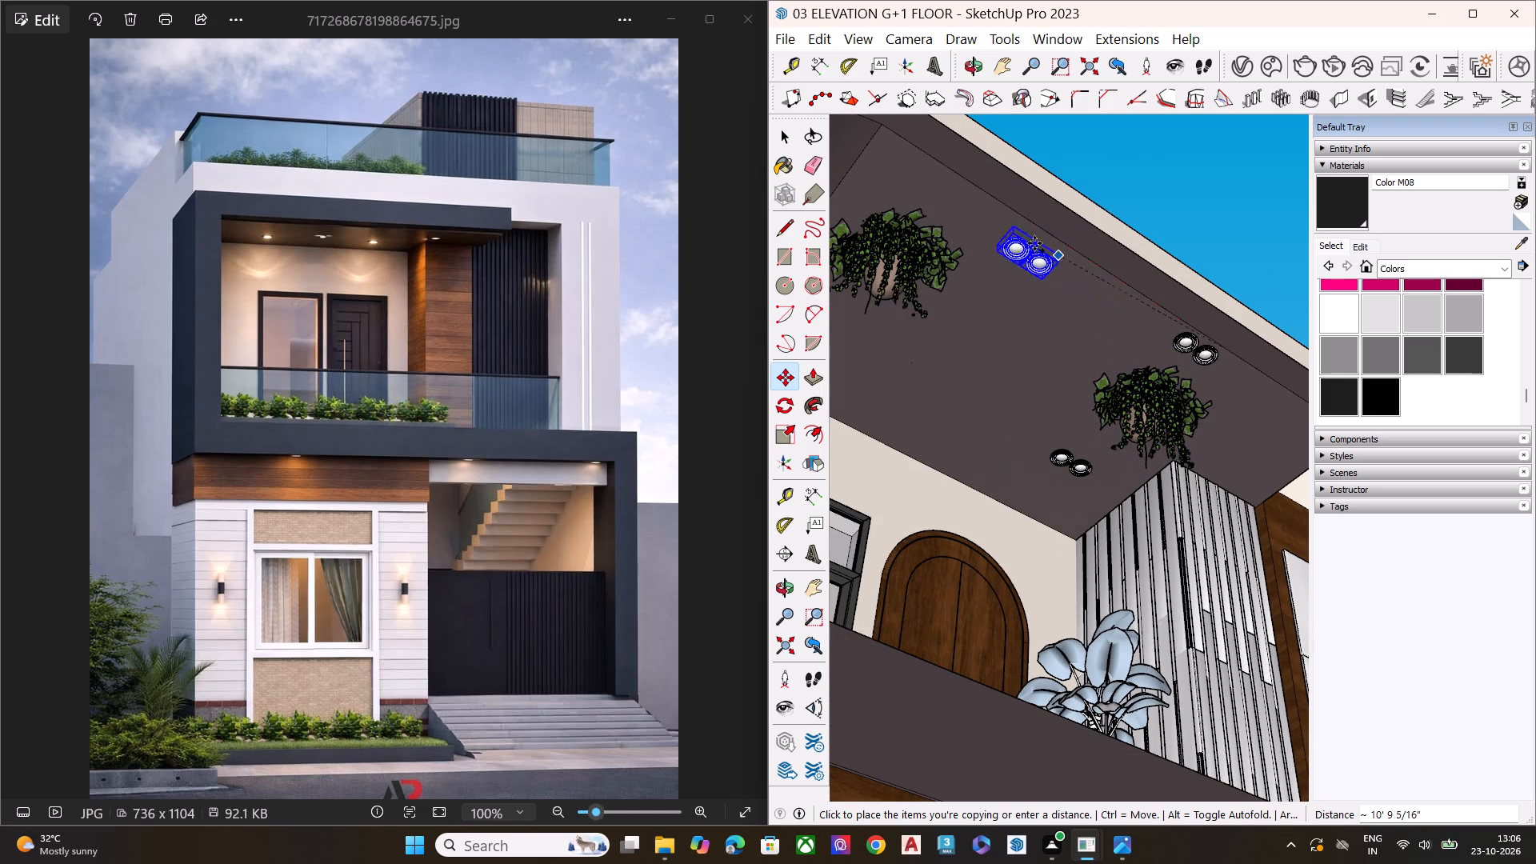
pyautogui.scroll(3, 961, 186)
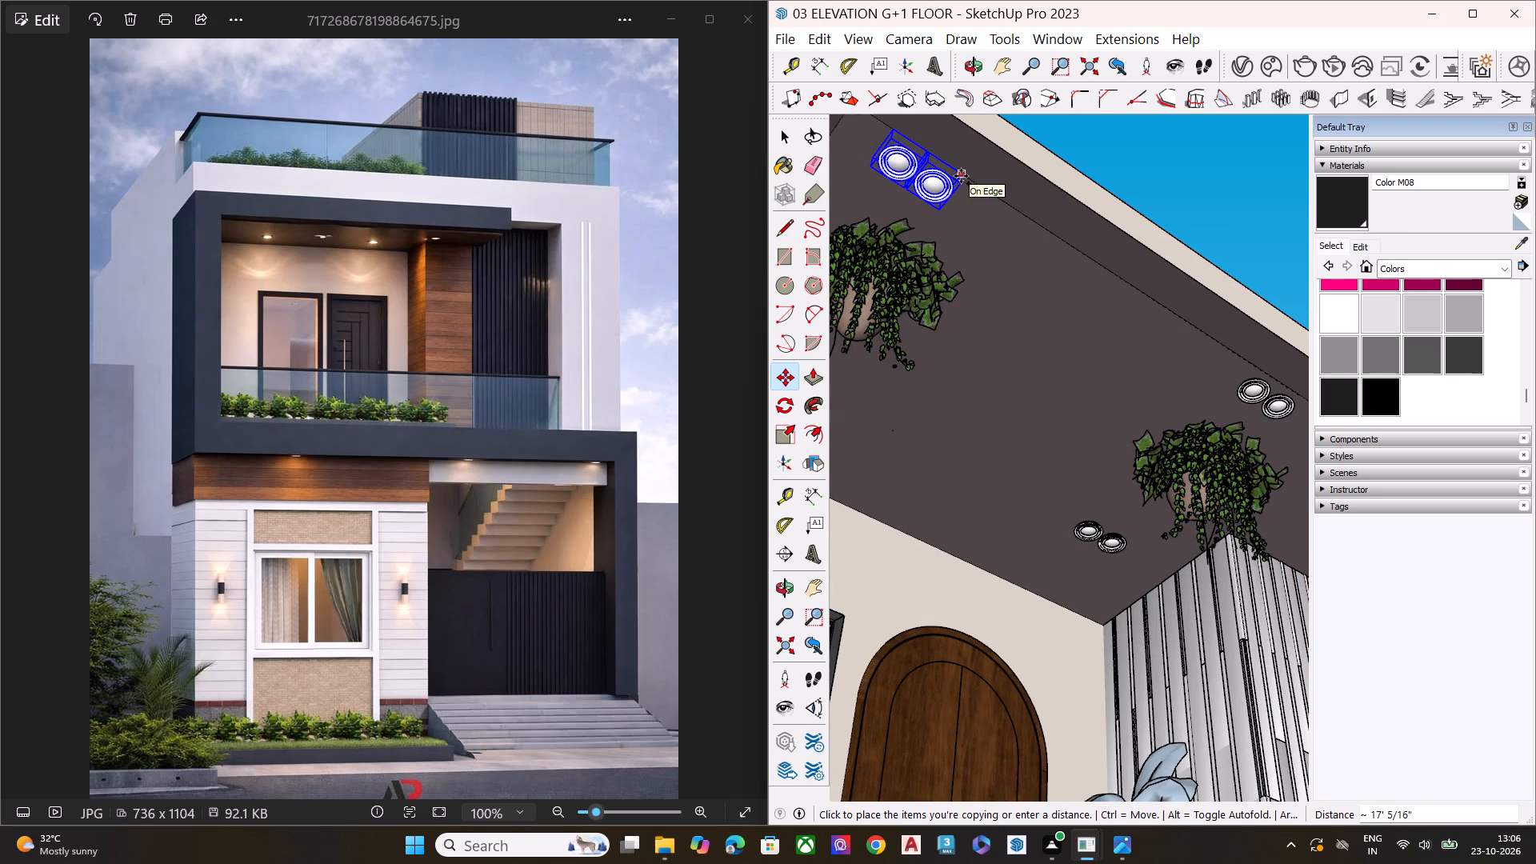
pyautogui.click(961, 176)
pyautogui.press('space')
pyautogui.click(1126, 147)
# Examine the balcony ceiling with its downlight pairs and hanging plants, up close and within the whole front elevation.
pyautogui.scroll(-7, 1107, 295)
pyautogui.moveTo(1097, 434); pyautogui.dragTo(1078, 604, button='middle')
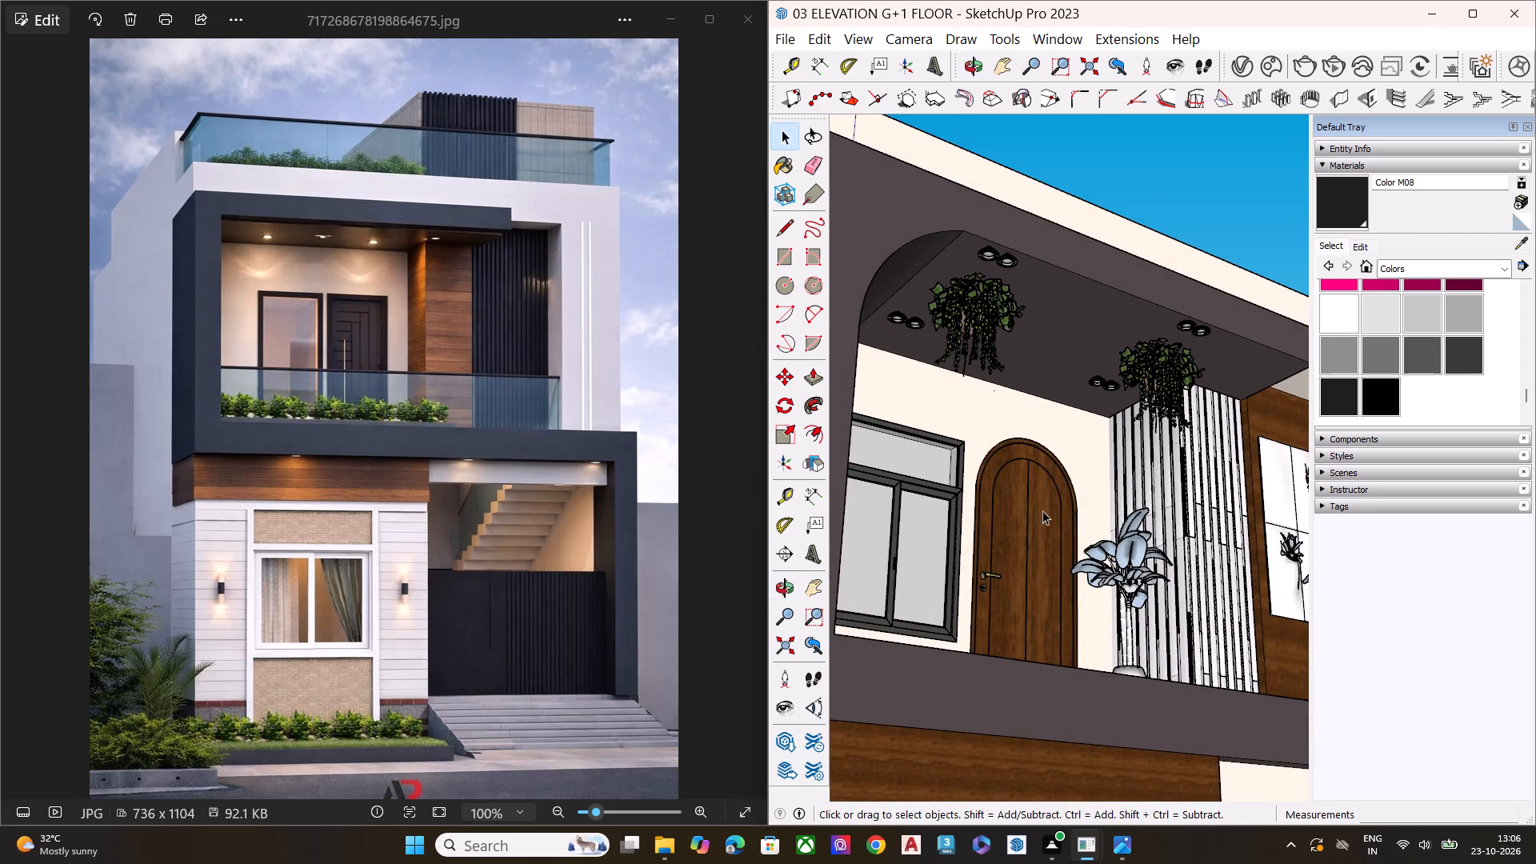
pyautogui.scroll(-4, 1052, 516)
pyautogui.scroll(-1, 978, 543)
pyautogui.scroll(1, 978, 543)
pyautogui.scroll(-4, 978, 543)
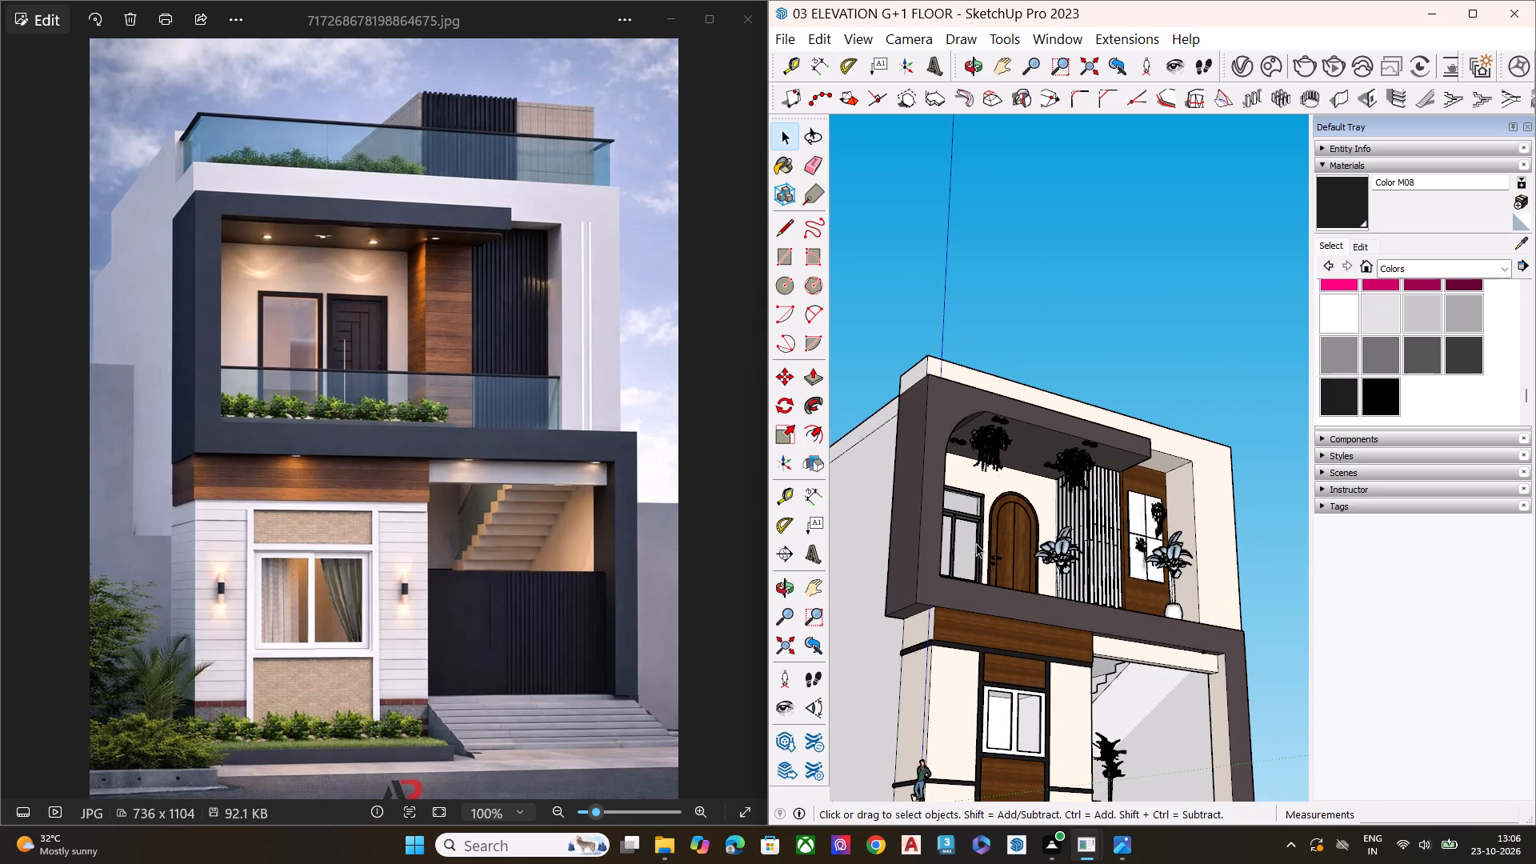
pyautogui.scroll(-7, 994, 525)
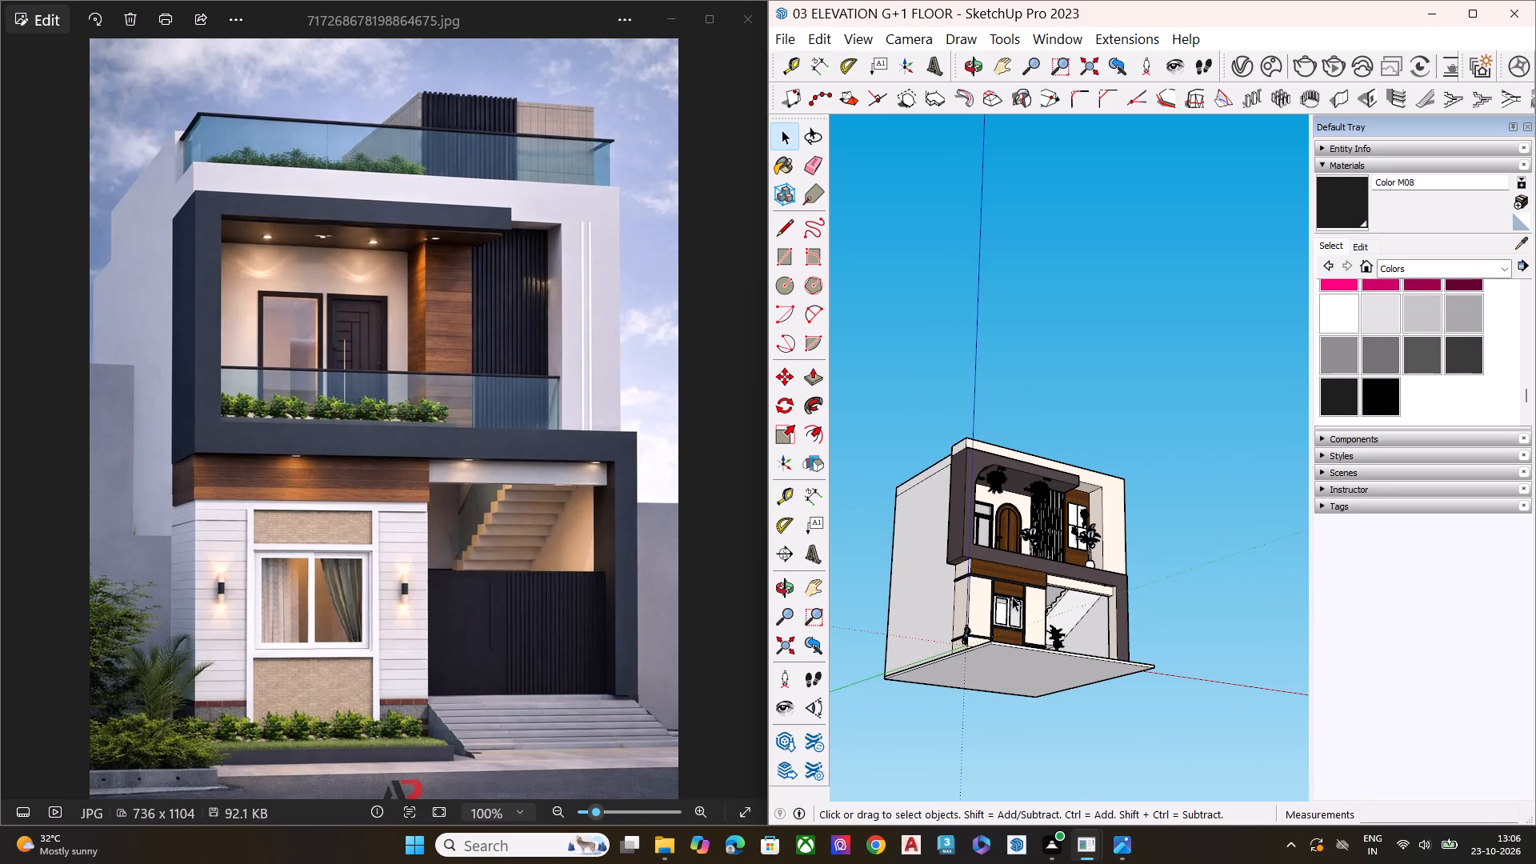
pyautogui.scroll(-5, 1012, 597)
pyautogui.scroll(9, 1045, 611)
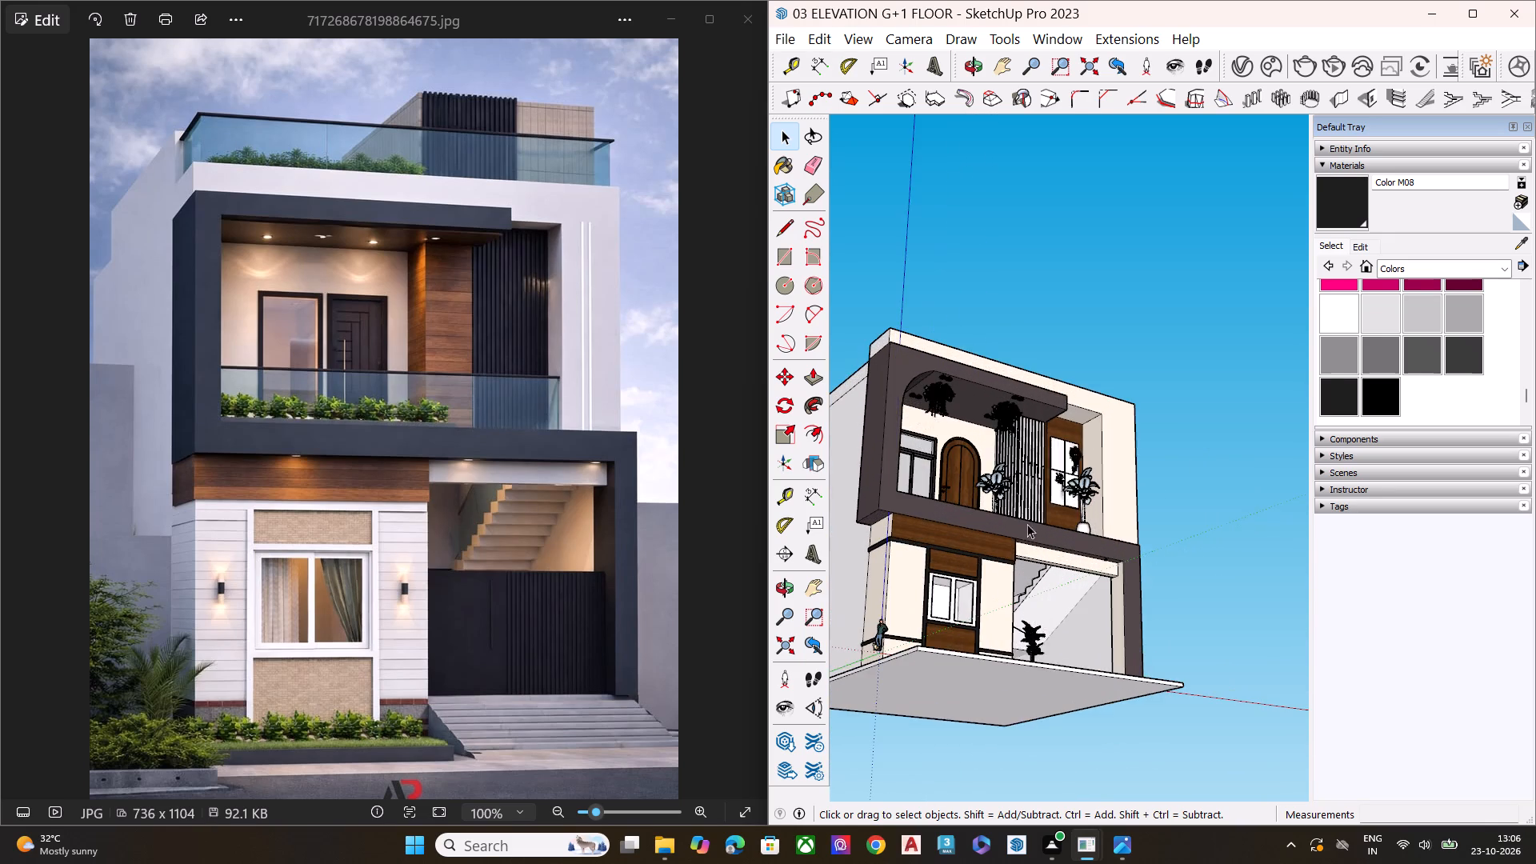
# Copy the front downlight pair near the fluted panel about 15' 6" to below the cream recess ceiling over the wood wall panel.
pyautogui.scroll(8, 1028, 480)
pyautogui.moveTo(907, 510); pyautogui.dragTo(918, 442, button='middle')
pyautogui.scroll(9, 1125, 421)
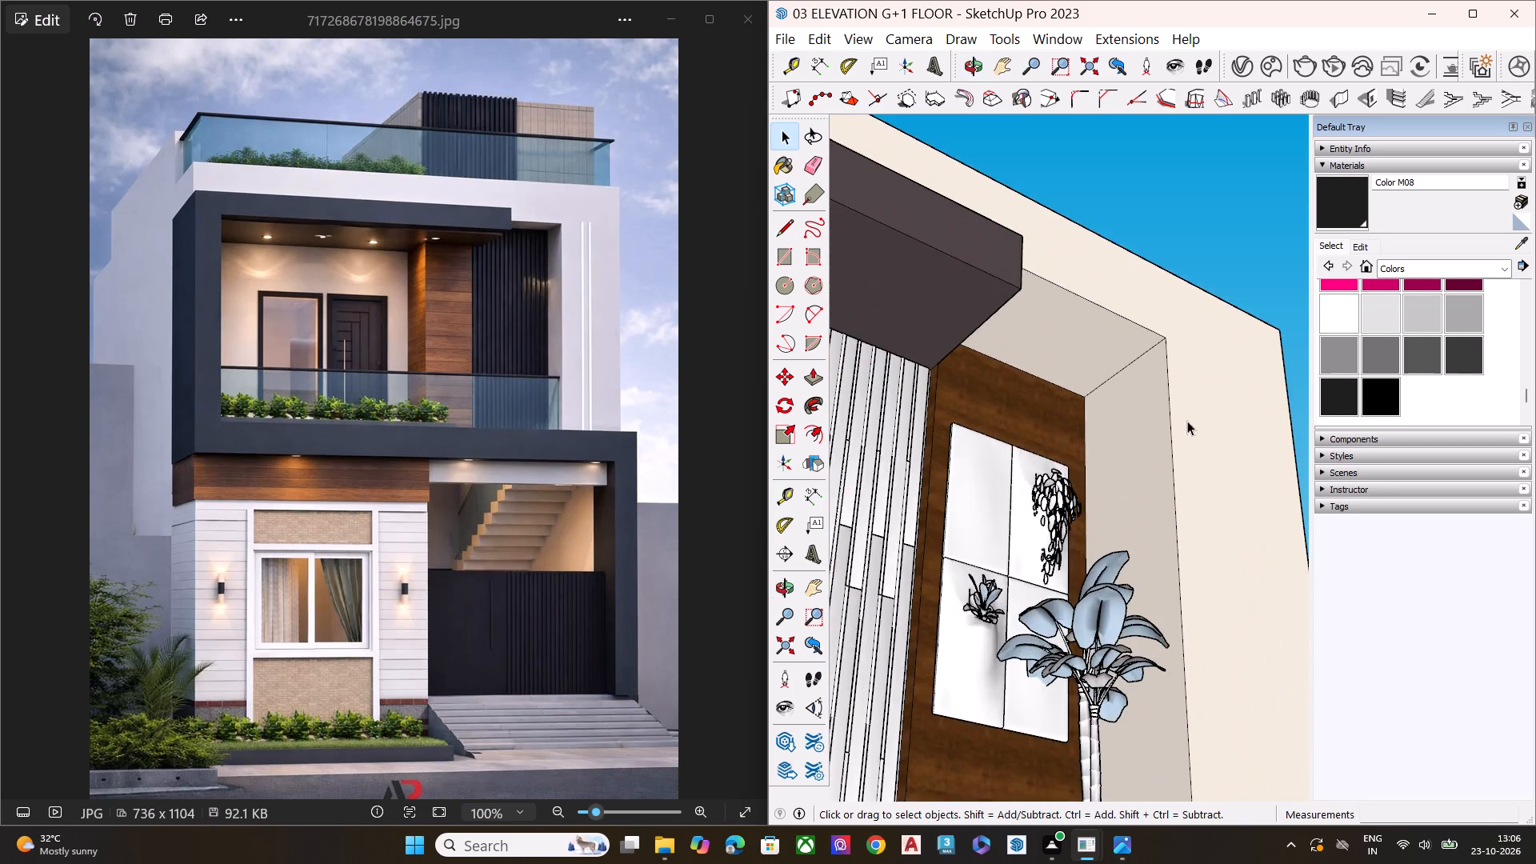
pyautogui.scroll(-7, 1187, 421)
pyautogui.scroll(10, 939, 345)
pyautogui.scroll(-1, 959, 310)
pyautogui.scroll(10, 959, 310)
pyautogui.keyDown('ctrl'); pyautogui.click(960, 309); pyautogui.keyUp('ctrl')
pyautogui.keyDown('ctrl'); pyautogui.click(1023, 333); pyautogui.keyUp('ctrl')
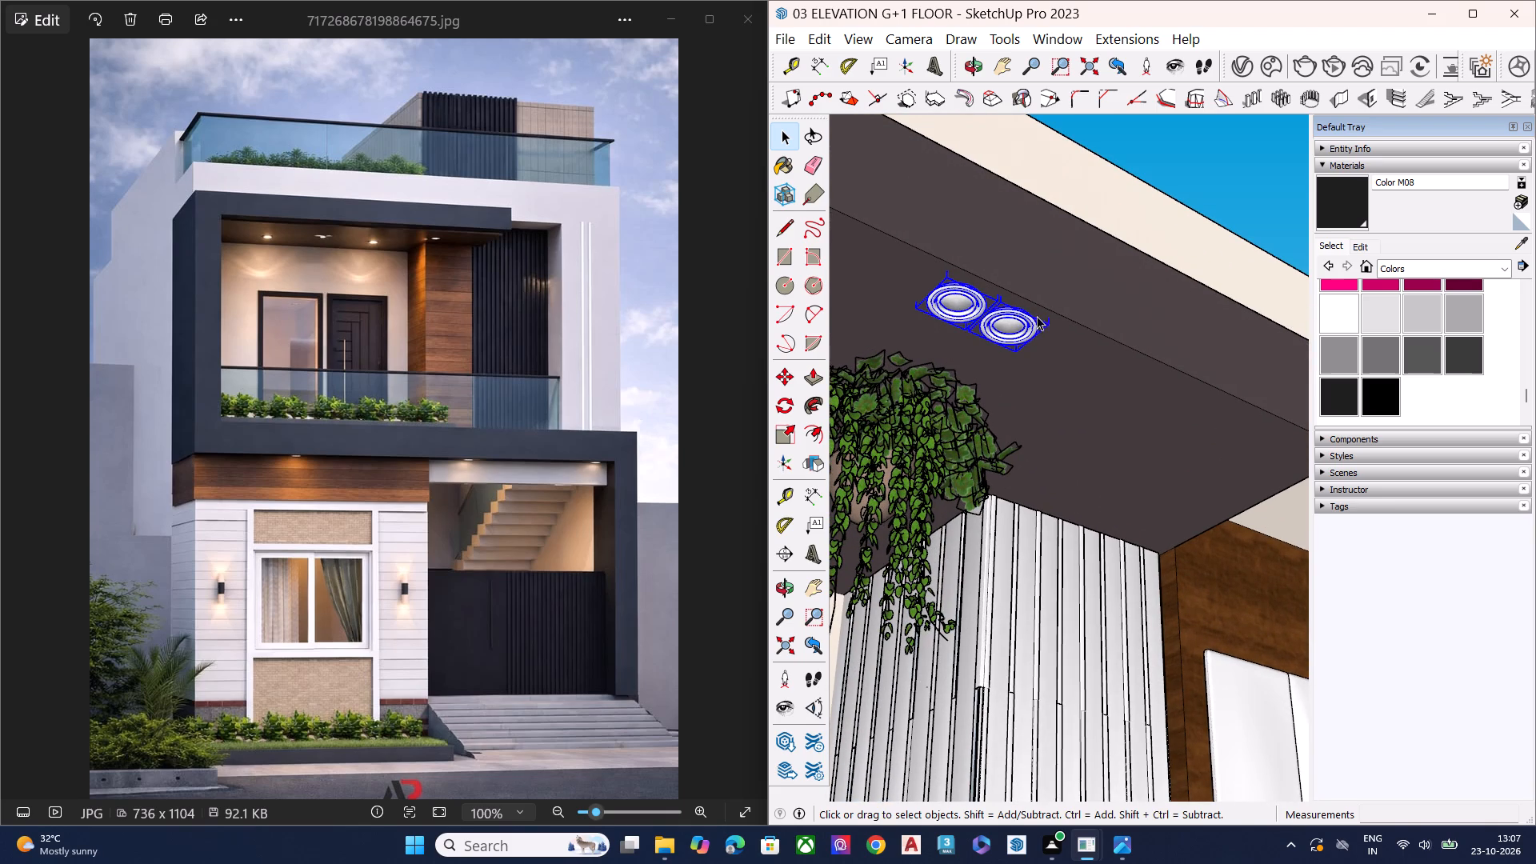
pyautogui.press('m')
pyautogui.click(1052, 300)
pyautogui.scroll(-3, 1025, 424)
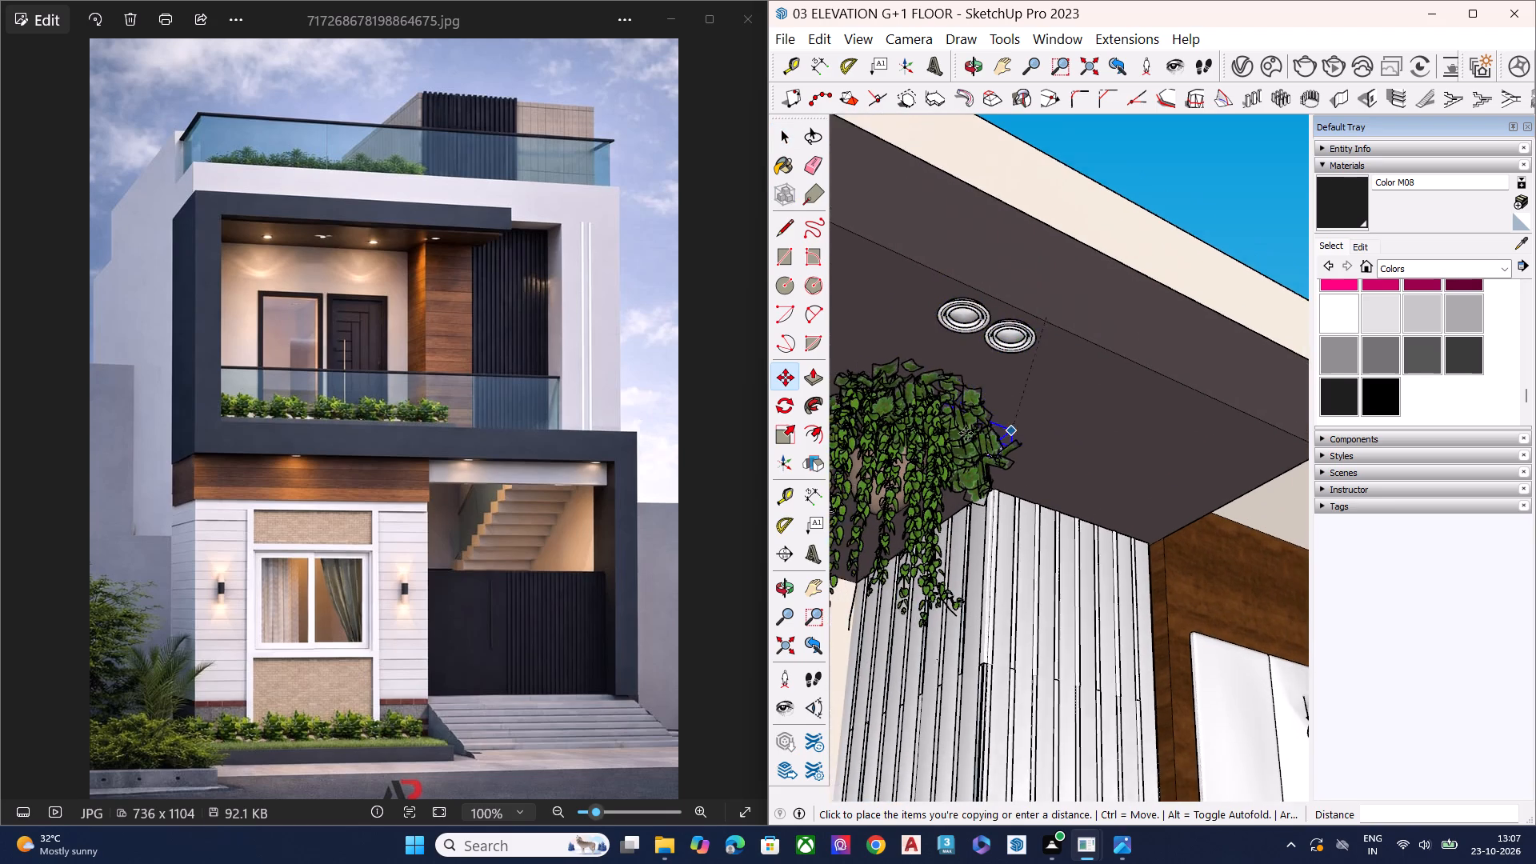
pyautogui.scroll(-4, 966, 434)
pyautogui.scroll(-3, 1019, 486)
pyautogui.moveTo(1186, 495); pyautogui.dragTo(1169, 410, button='middle')
pyautogui.scroll(8, 1170, 466)
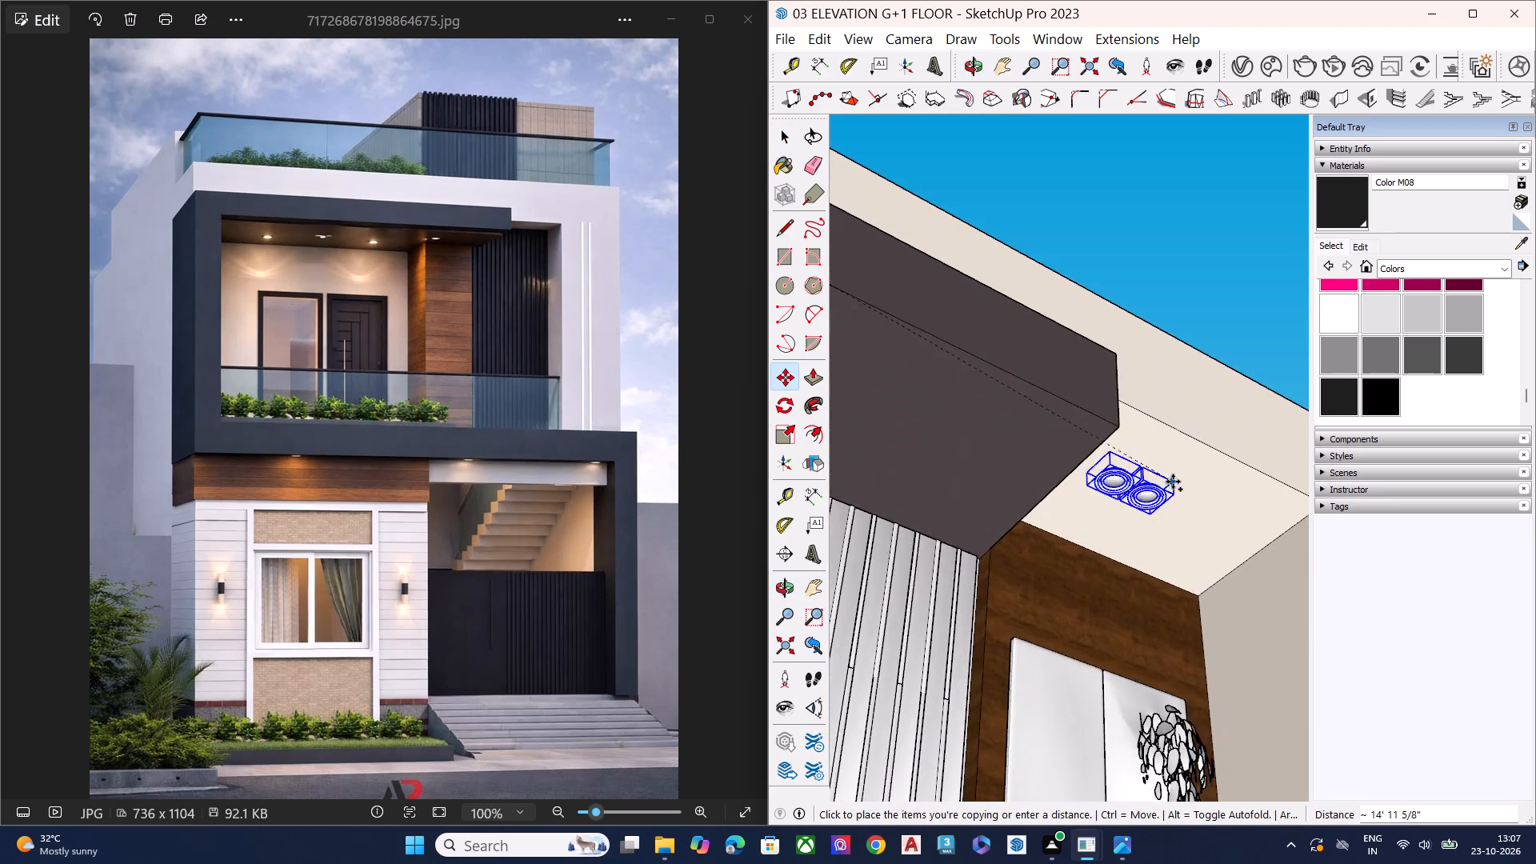
pyautogui.scroll(8, 1190, 486)
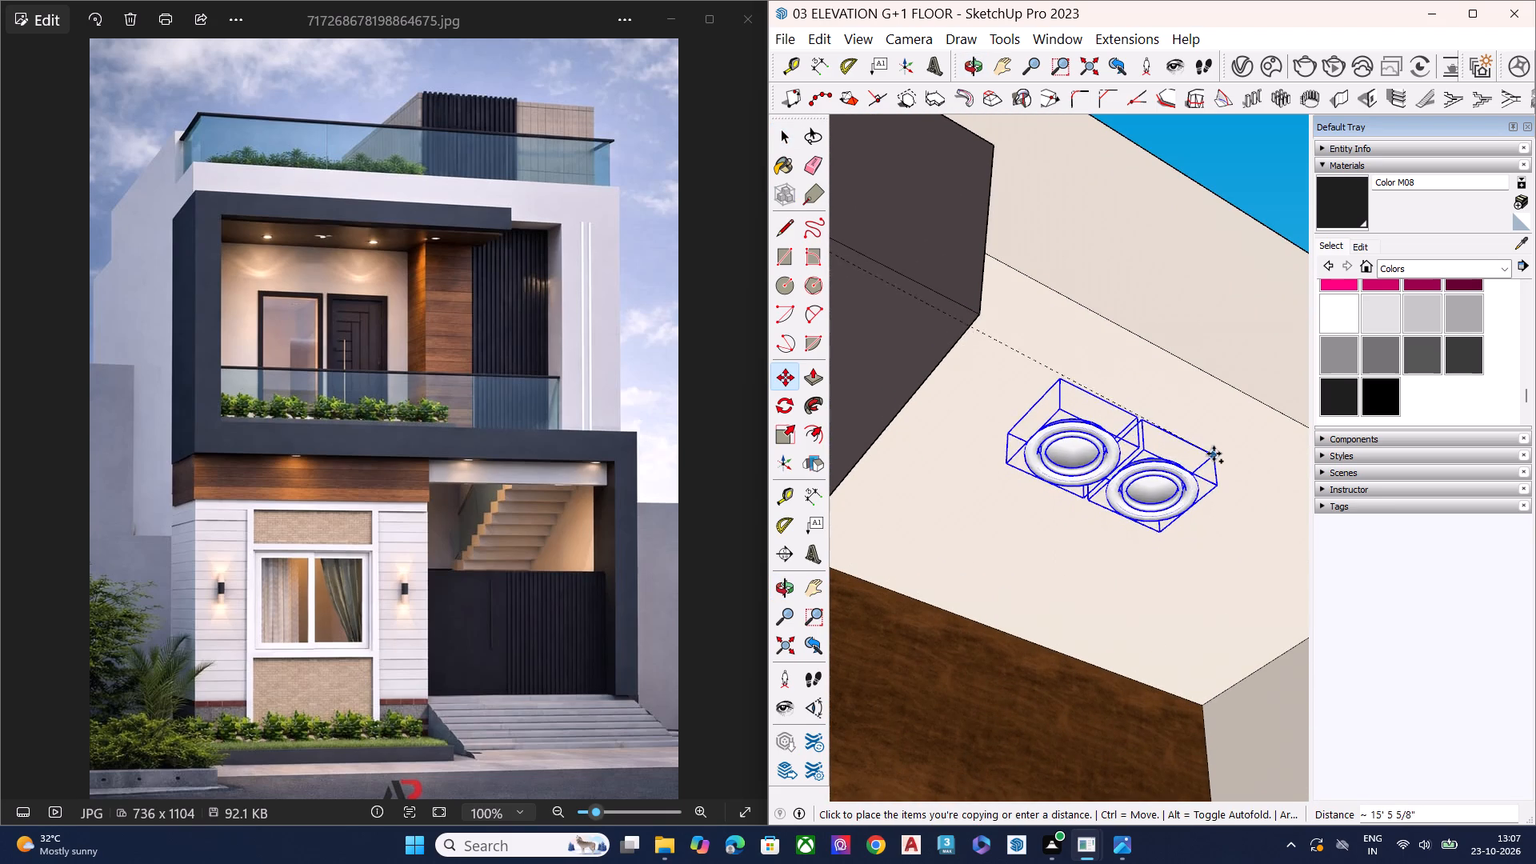
pyautogui.click(1218, 439)
pyautogui.scroll(-1, 1198, 355)
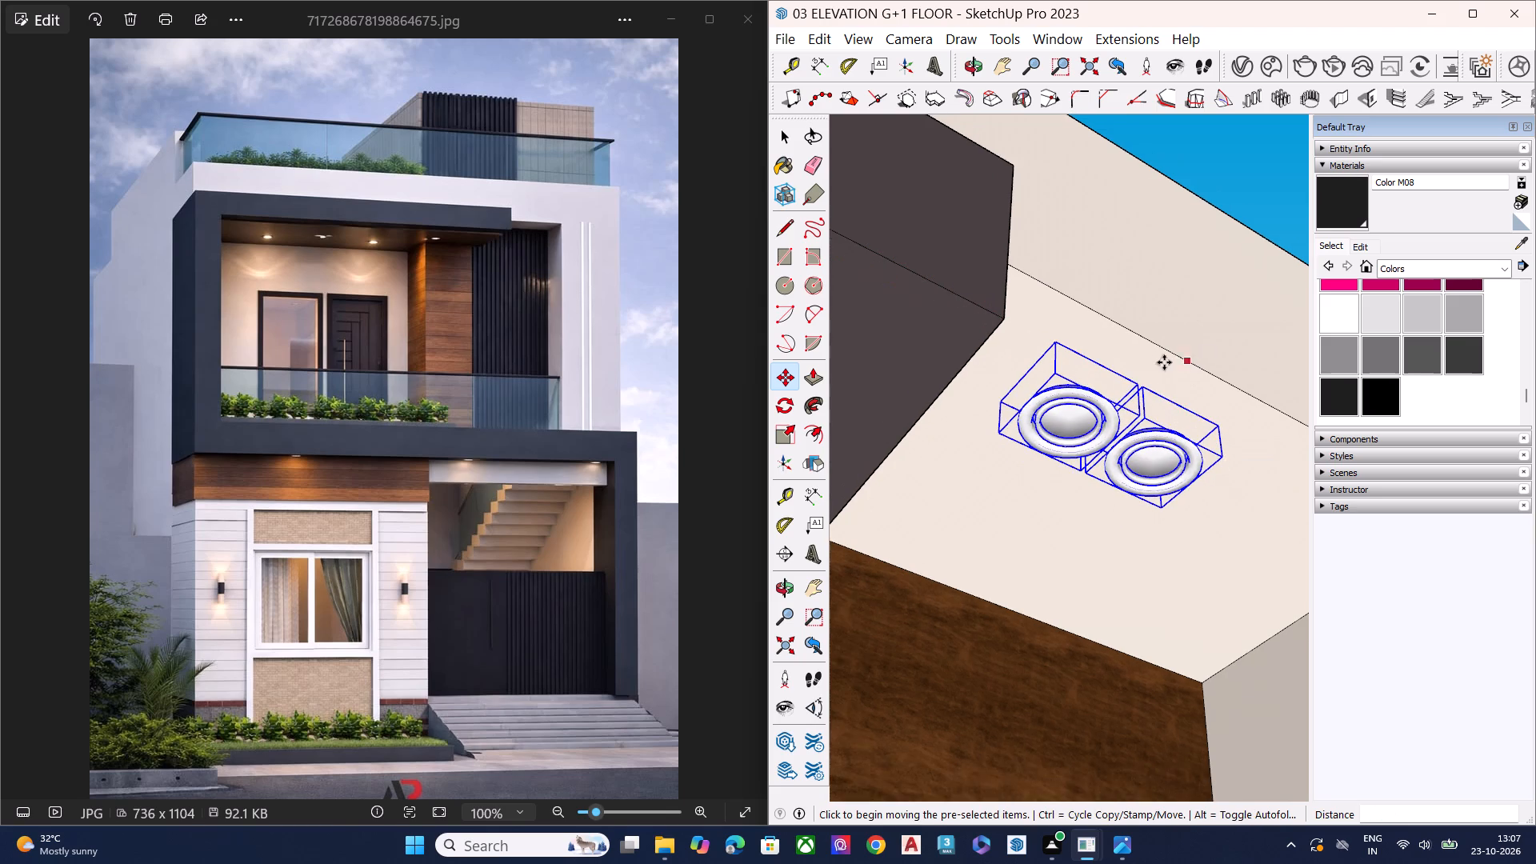
pyautogui.scroll(-10, 1146, 361)
pyautogui.press('space')
pyautogui.click(1226, 238)
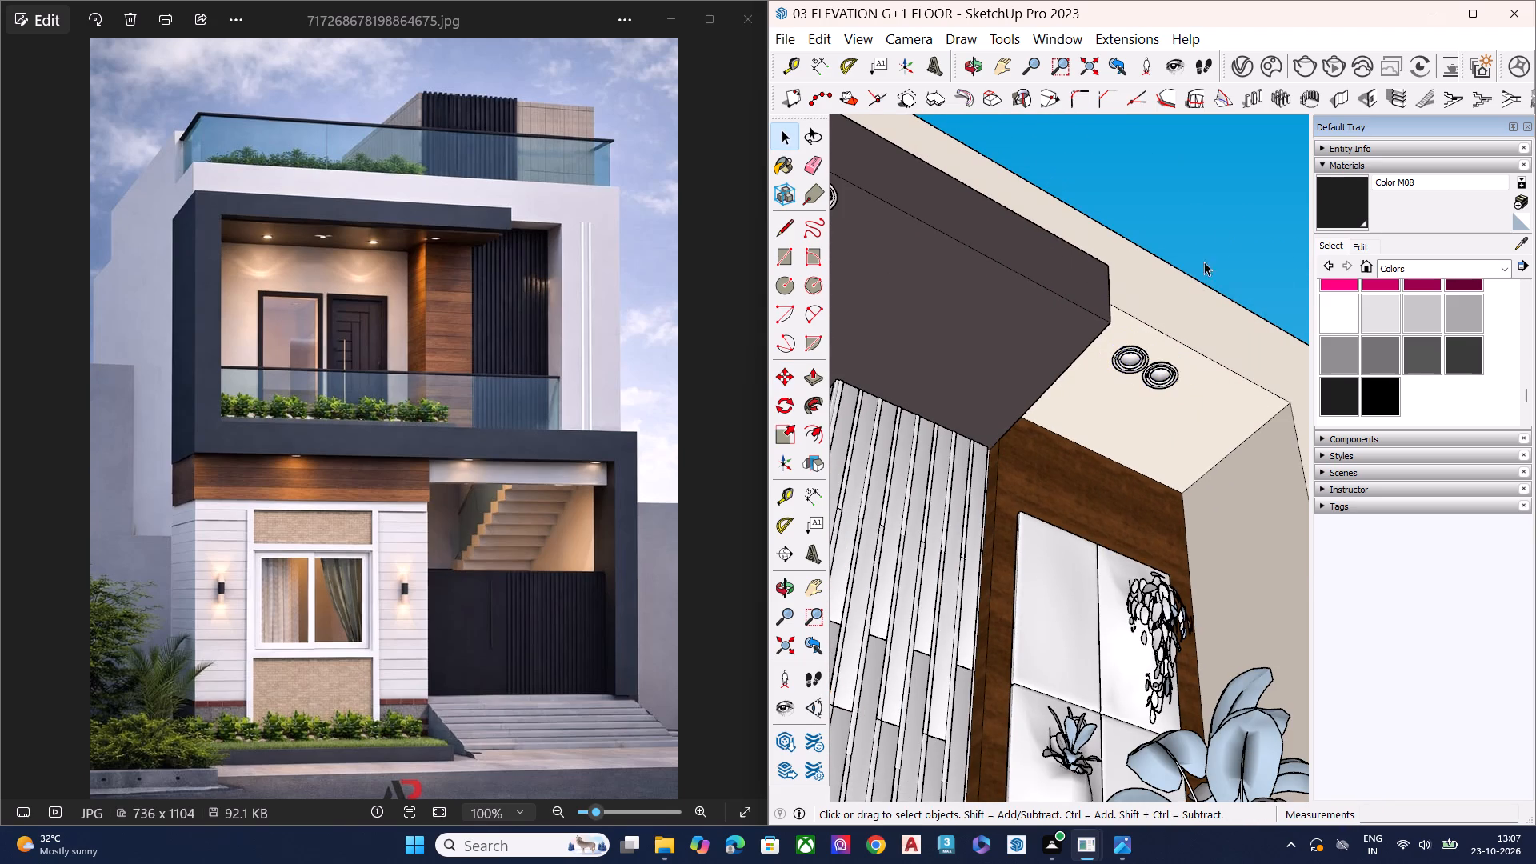
# Select the copied downlight pair and move it up and across about 2' 9" into the recess ceiling above the wood wall panel.
pyautogui.moveTo(1187, 319); pyautogui.dragTo(1159, 670, button='middle')
pyautogui.moveTo(1119, 601); pyautogui.dragTo(854, 542, button='middle')
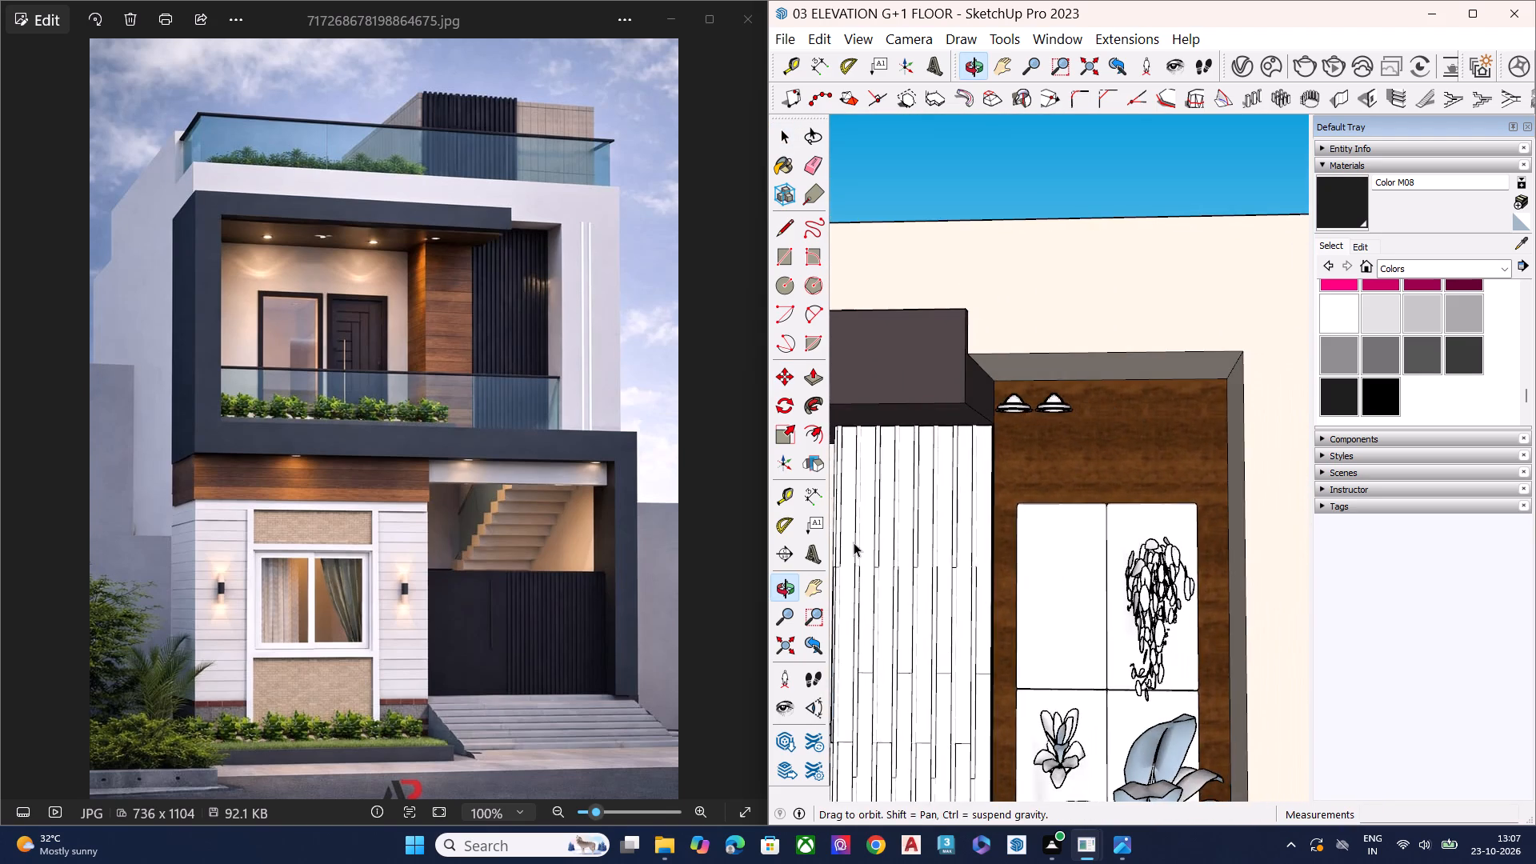
pyautogui.scroll(7, 960, 404)
pyautogui.click(1037, 423)
pyautogui.keyDown('ctrl'); pyautogui.click(1094, 420); pyautogui.keyUp('ctrl')
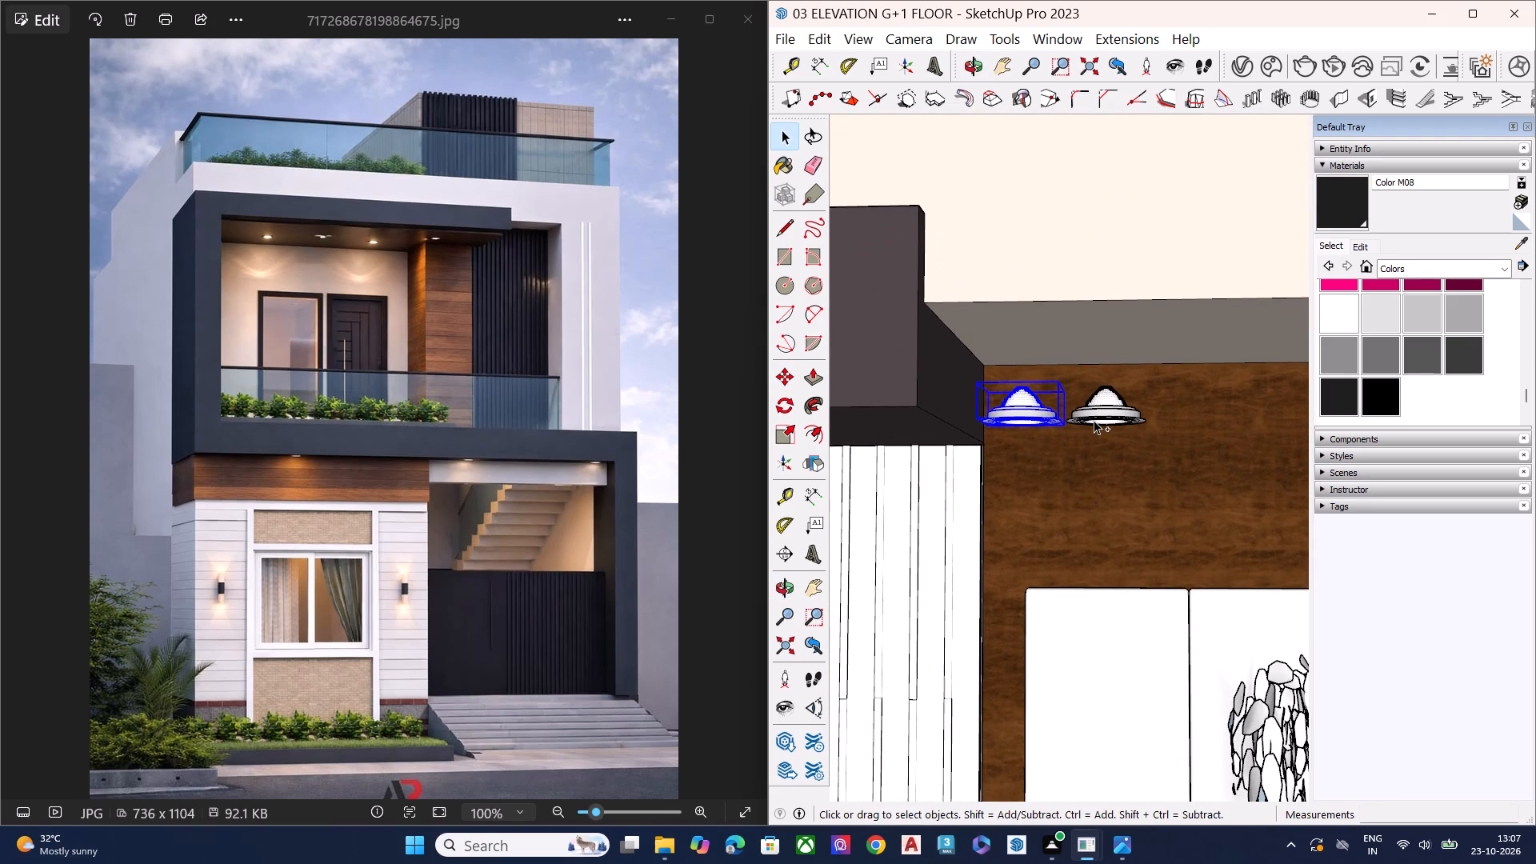
pyautogui.press('m')
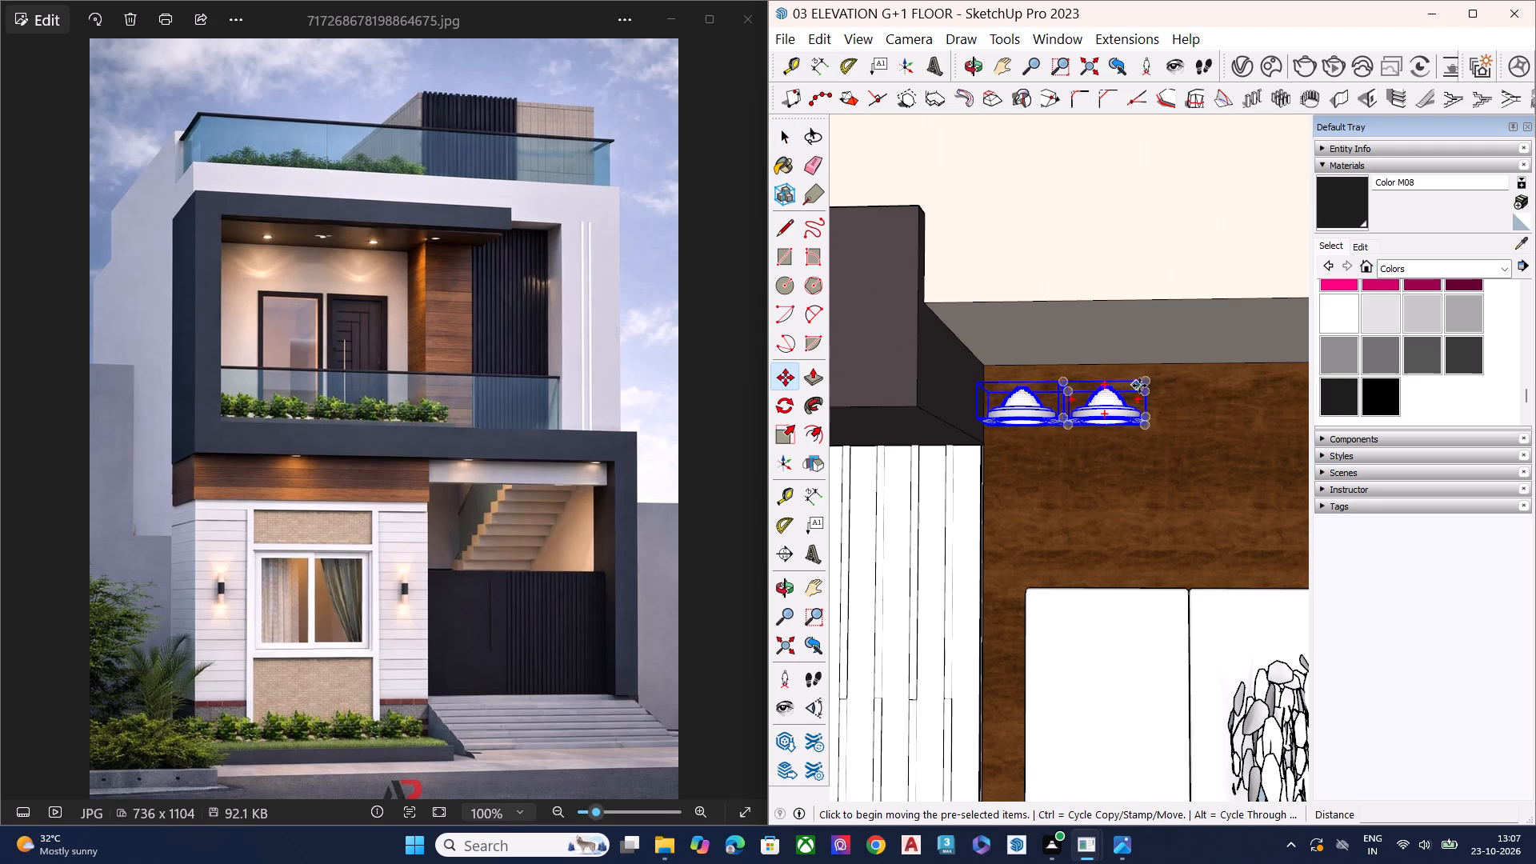
pyautogui.click(1144, 383)
pyautogui.scroll(-8, 1102, 438)
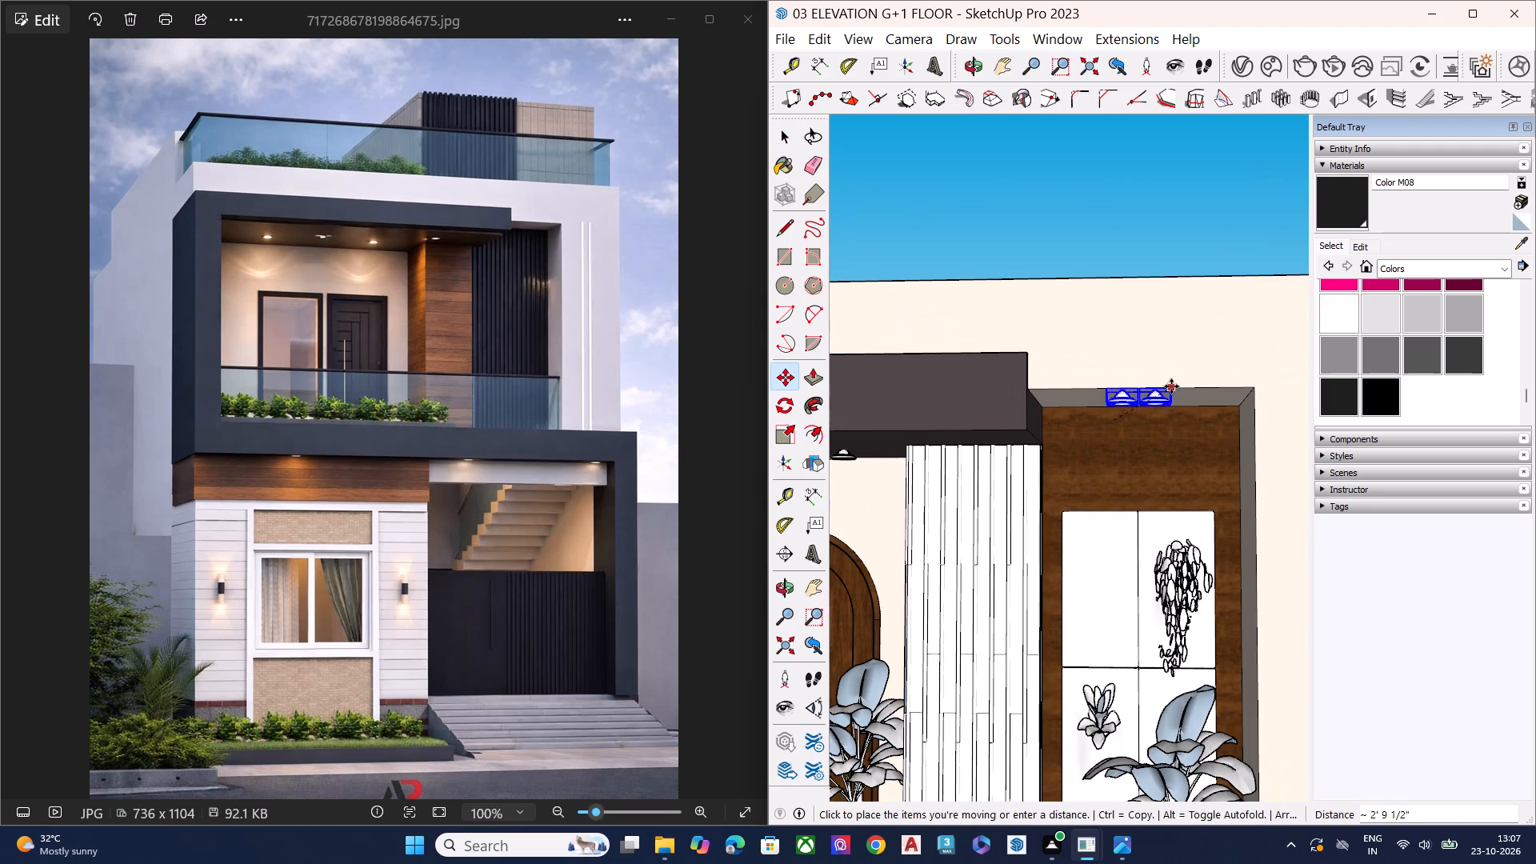
pyautogui.scroll(5, 1171, 386)
pyautogui.click(1171, 386)
# Shift the recess downlight pair about 2' 4" in depth, adjust it slightly along the red axis, and deselect it.
pyautogui.moveTo(1042, 433); pyautogui.dragTo(1277, 279, button='middle')
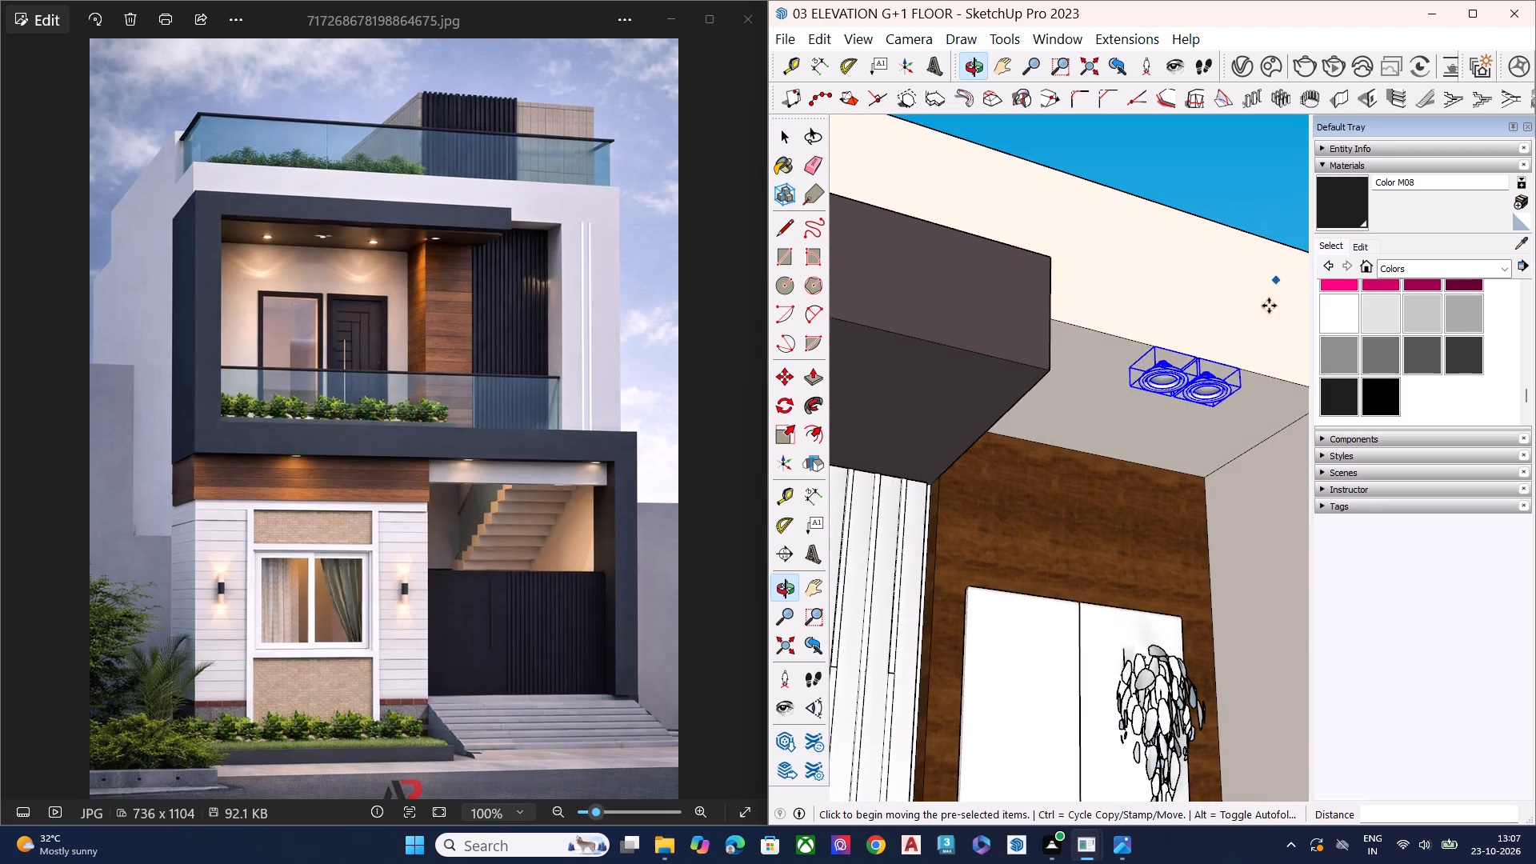
pyautogui.scroll(1, 1144, 362)
pyautogui.scroll(-2, 1144, 362)
pyautogui.scroll(4, 1144, 362)
pyautogui.click(1120, 373)
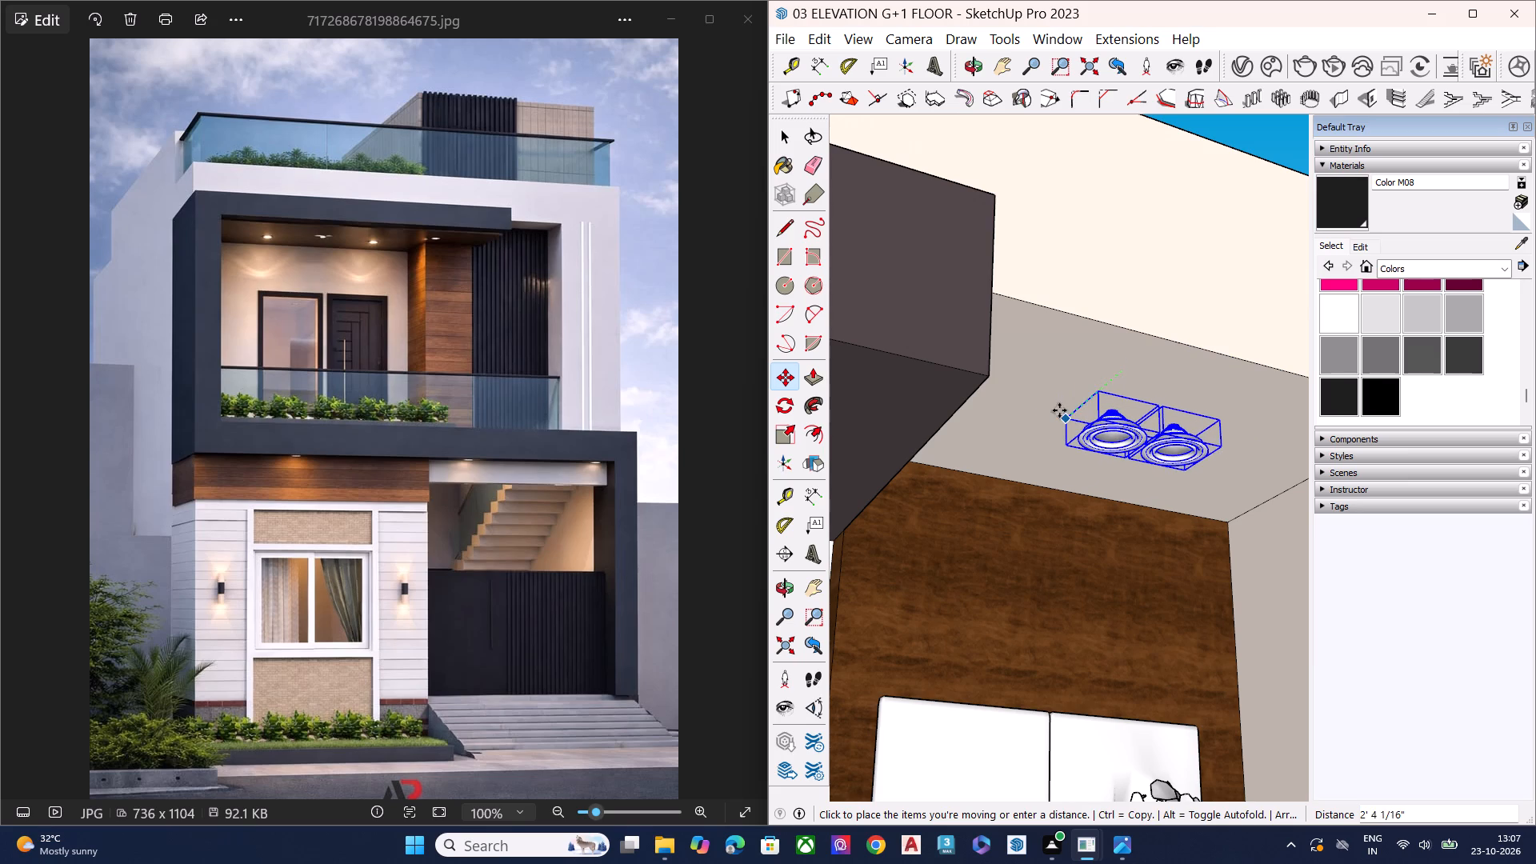
pyautogui.click(1059, 410)
pyautogui.click(1222, 420)
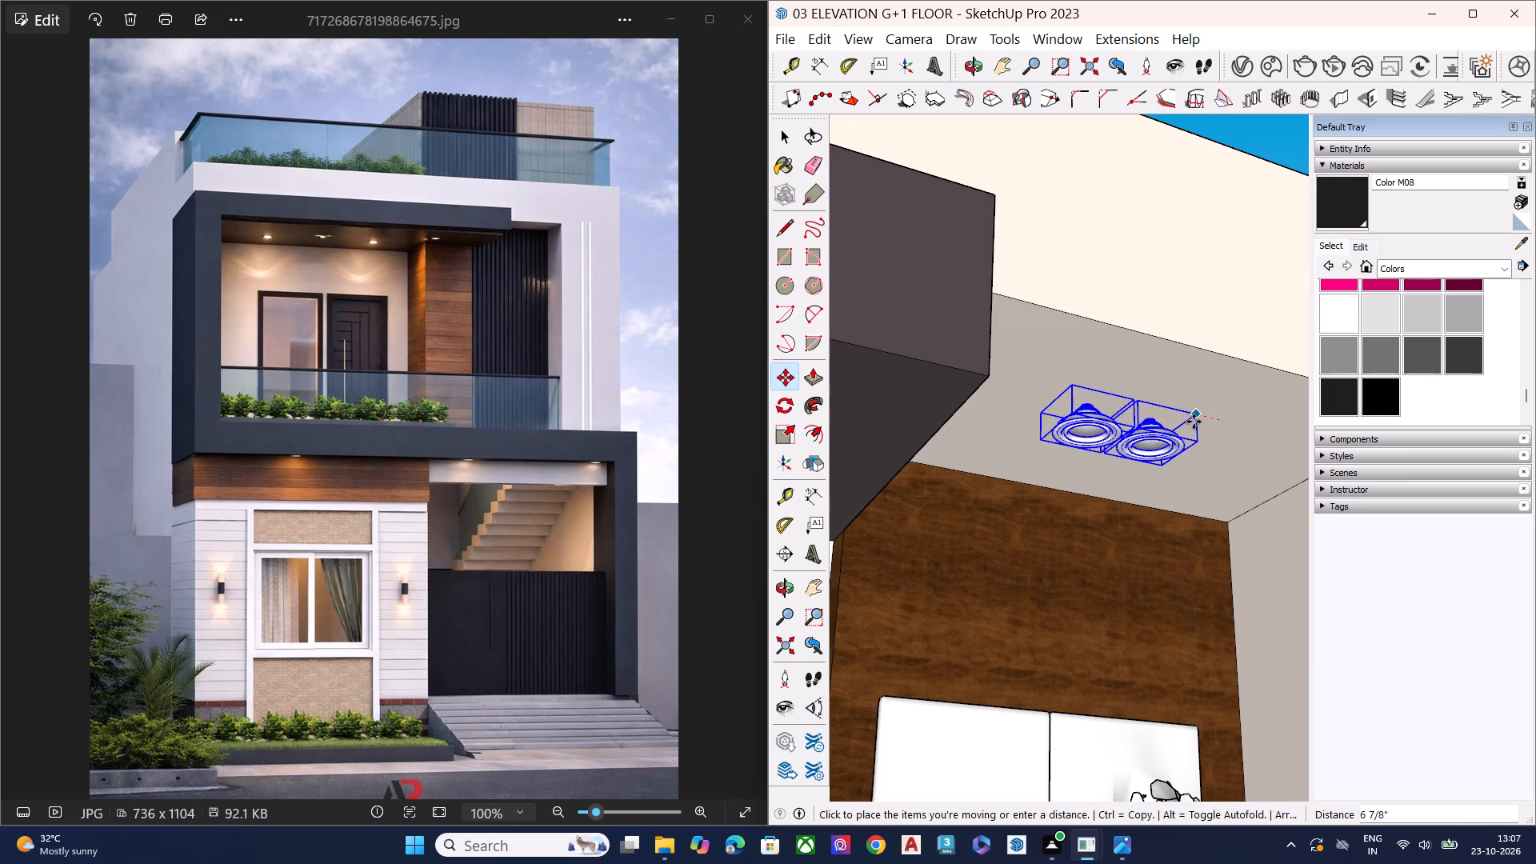
pyautogui.click(1202, 422)
pyautogui.press('space')
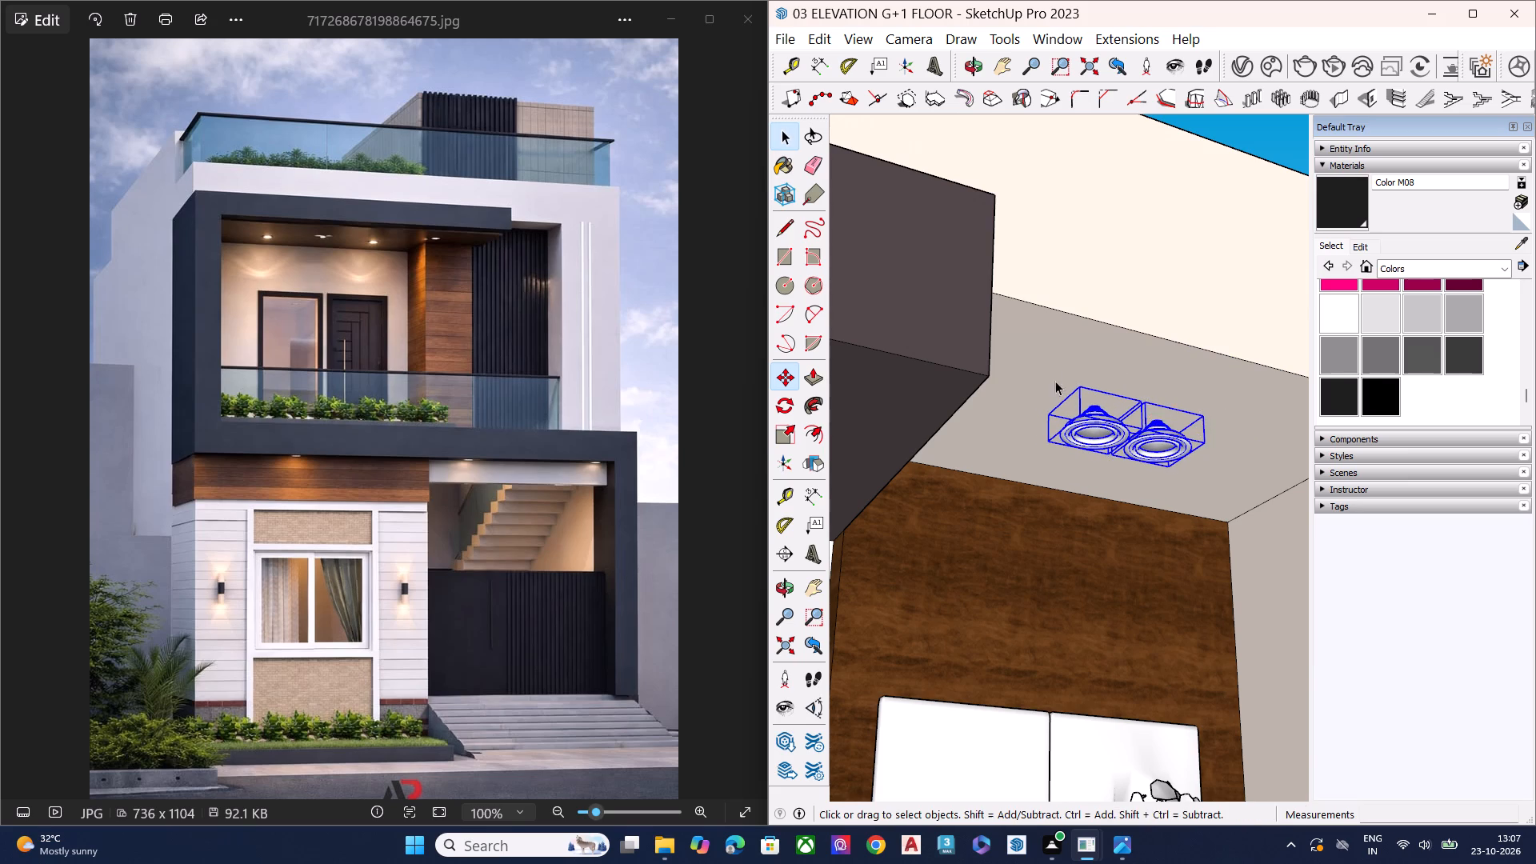
pyautogui.scroll(-8, 1046, 368)
pyautogui.click(1190, 211)
# Examine the recess with its new downlights from the front, together with the balcony and the whole elevation.
pyautogui.scroll(-8, 961, 464)
pyautogui.moveTo(1026, 513); pyautogui.dragTo(1026, 614, button='middle')
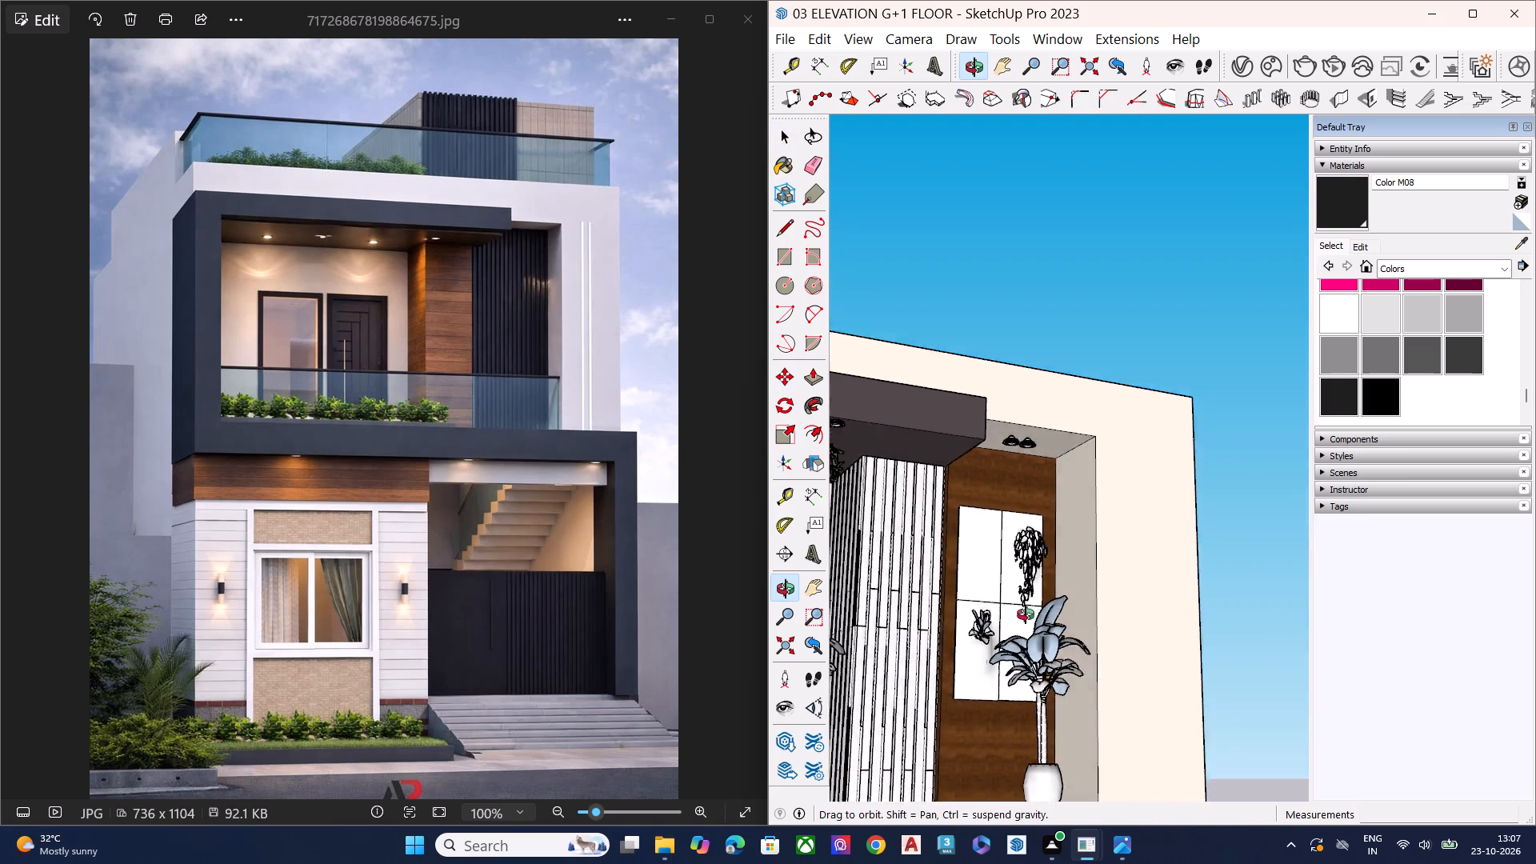
pyautogui.moveTo(1026, 614); pyautogui.dragTo(1012, 730, button='middle')
pyautogui.scroll(-2, 1070, 546)
pyautogui.scroll(2, 1074, 549)
pyautogui.scroll(-4, 1075, 550)
pyautogui.moveTo(1071, 629); pyautogui.dragTo(1058, 600, button='middle')
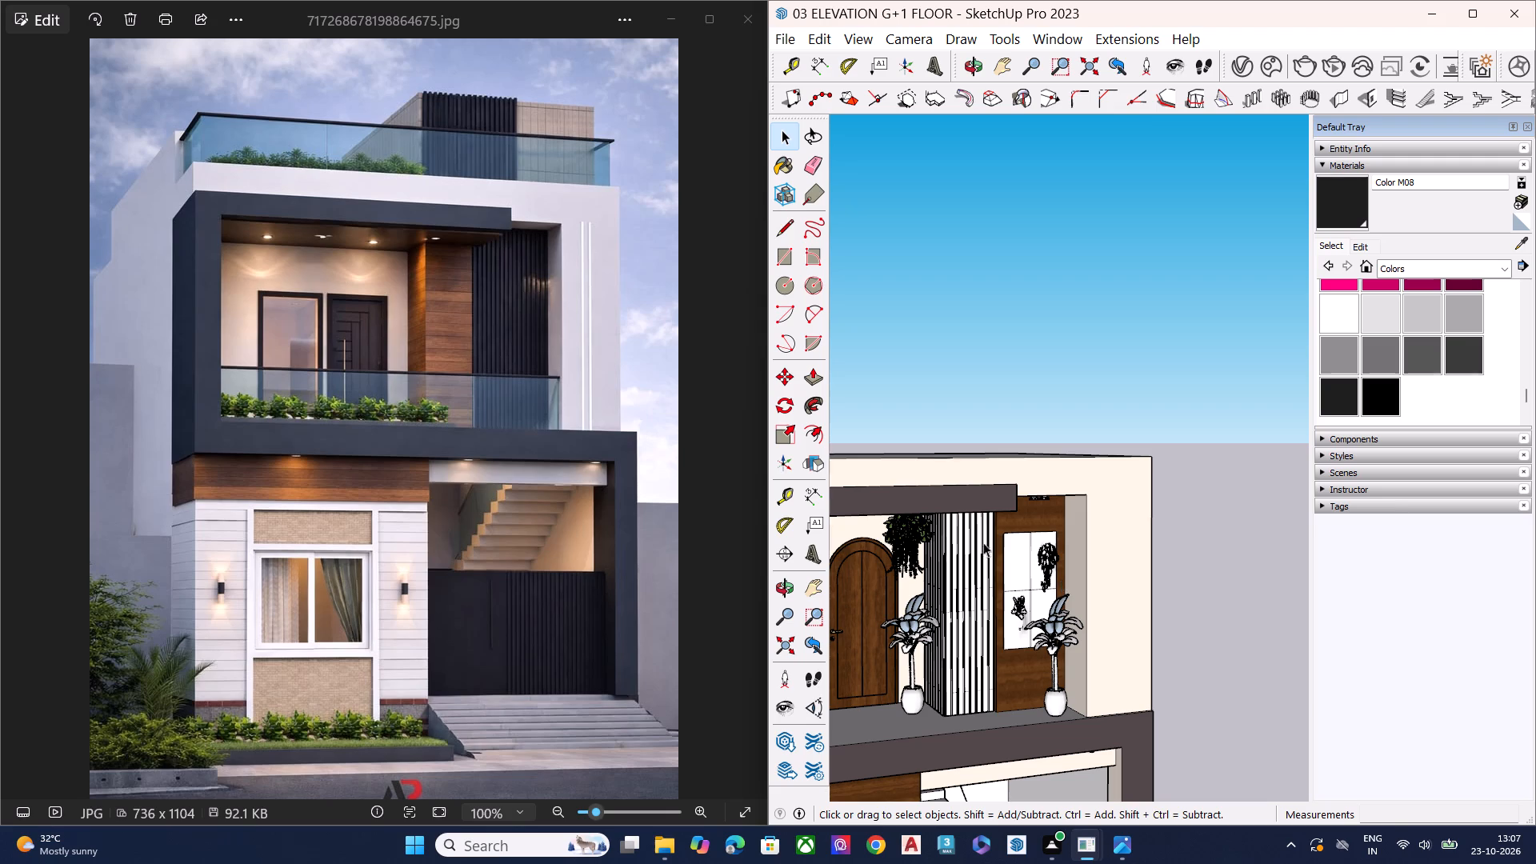
pyautogui.scroll(-7, 1125, 625)
pyautogui.moveTo(1095, 691); pyautogui.dragTo(1092, 506, button='middle')
pyautogui.scroll(-7, 1085, 516)
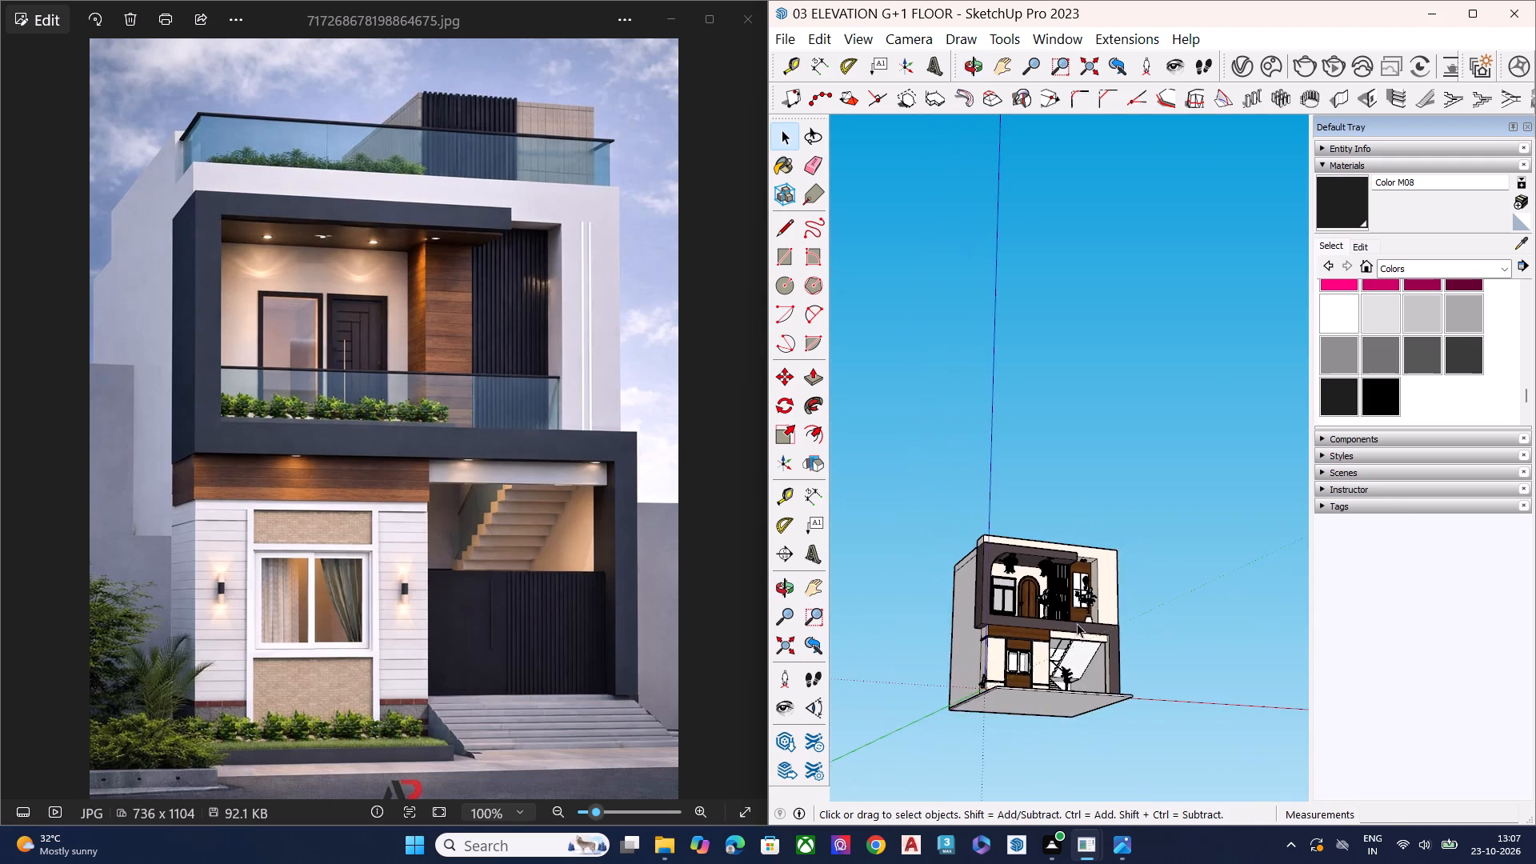
# Select the single downlight on the underside of the dark frame below the balcony and enlarge it uniformly by about 1.4, and slightly more.
pyautogui.moveTo(1074, 627); pyautogui.dragTo(1071, 569, button='middle')
pyautogui.scroll(8, 1065, 584)
pyautogui.scroll(9, 1136, 762)
pyautogui.moveTo(1153, 731); pyautogui.dragTo(1174, 586, button='middle')
pyautogui.scroll(6, 1174, 586)
pyautogui.scroll(-1, 1123, 617)
pyautogui.scroll(5, 1123, 617)
pyautogui.scroll(-2, 1145, 594)
pyautogui.scroll(2, 1145, 594)
pyautogui.scroll(-1, 1145, 594)
pyautogui.scroll(2, 1145, 594)
pyautogui.scroll(-1, 1145, 594)
pyautogui.scroll(6, 1145, 594)
pyautogui.scroll(-2, 1143, 594)
pyautogui.scroll(1, 1143, 594)
pyautogui.scroll(-1, 1143, 594)
pyautogui.scroll(5, 1143, 594)
pyautogui.scroll(-1, 1110, 586)
pyautogui.scroll(7, 1110, 586)
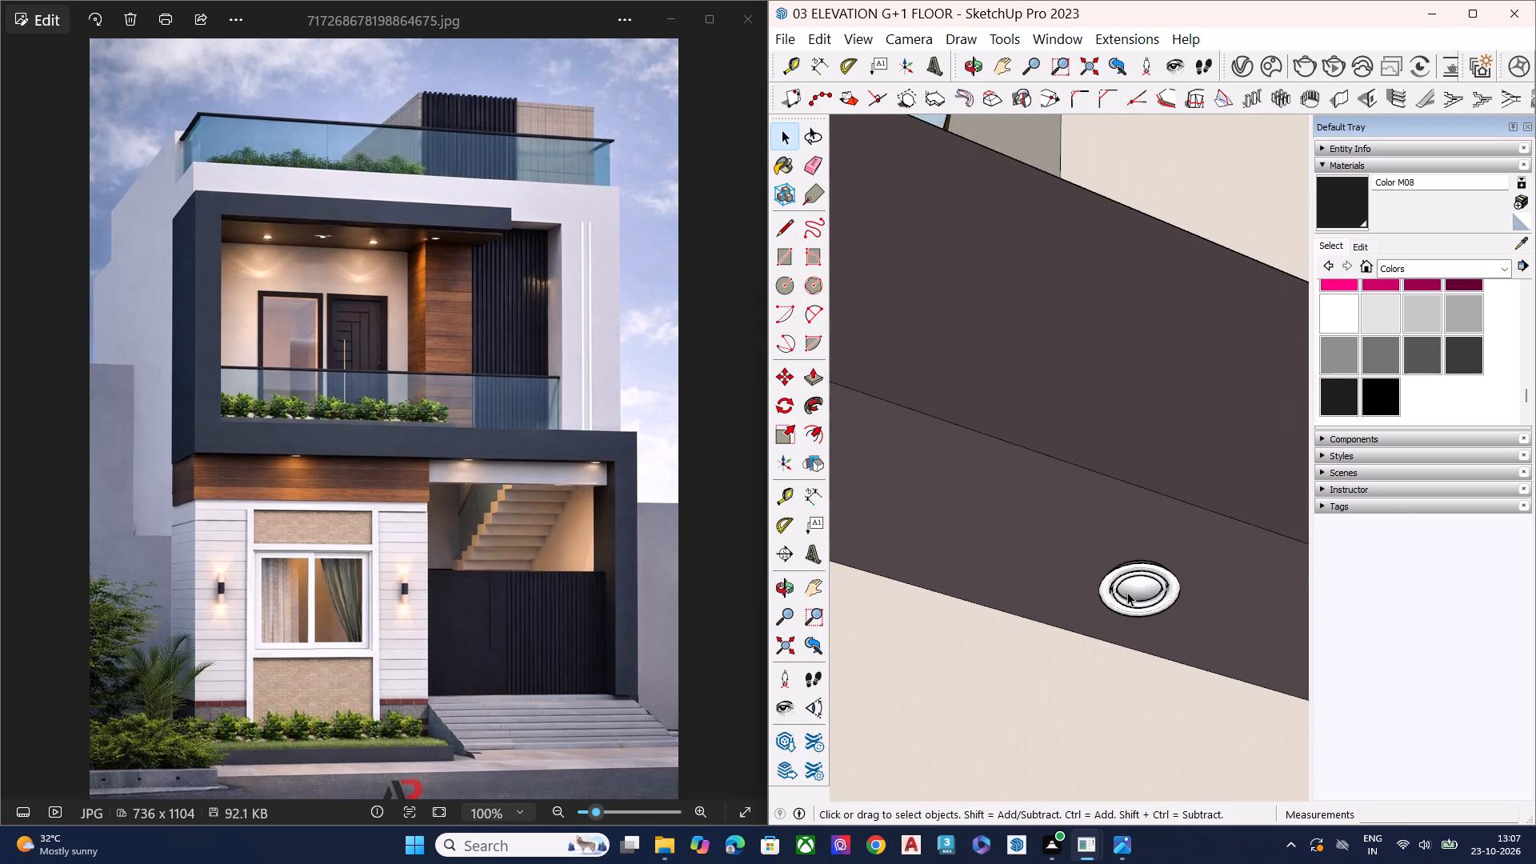
pyautogui.scroll(5, 1127, 592)
pyautogui.click(1127, 593)
pyautogui.press('s')
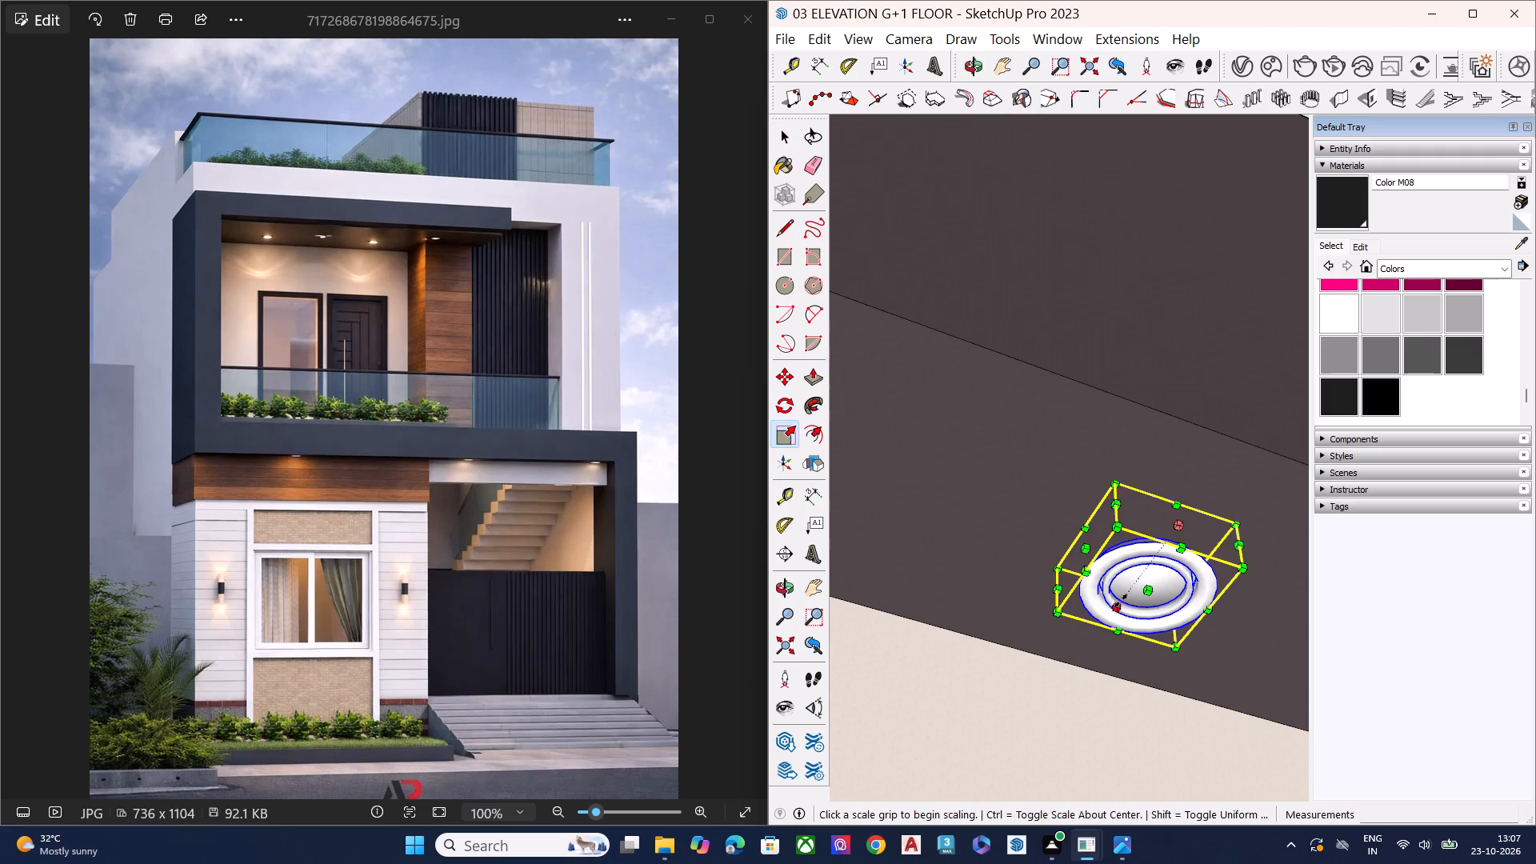
pyautogui.moveTo(1238, 522); pyautogui.dragTo(1302, 471)
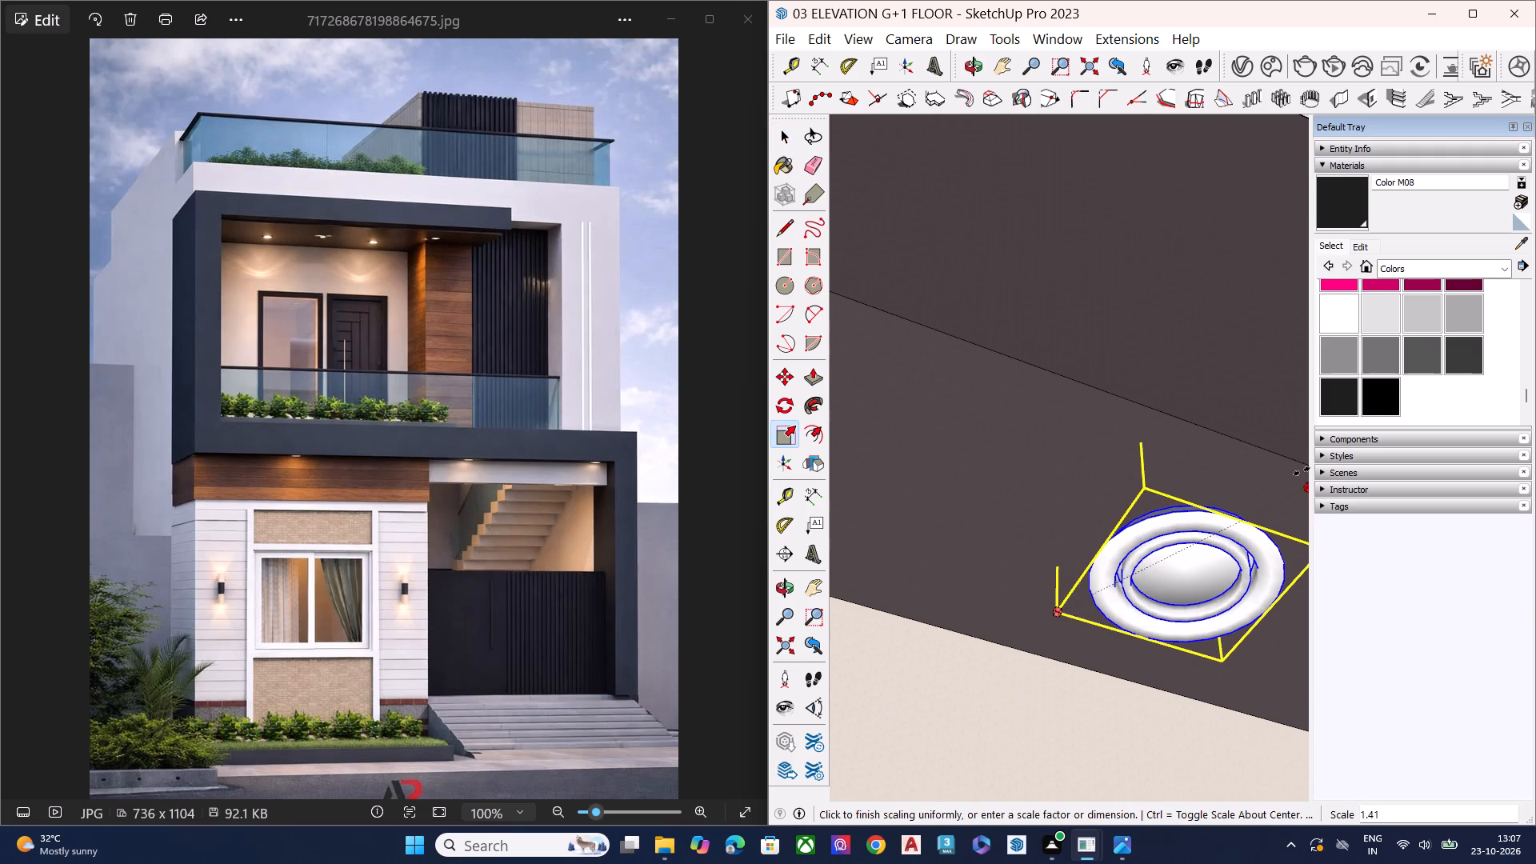
pyautogui.moveTo(1302, 471); pyautogui.dragTo(1302, 470)
pyautogui.scroll(-8, 918, 472)
pyautogui.moveTo(1058, 487); pyautogui.dragTo(1115, 449, button='middle')
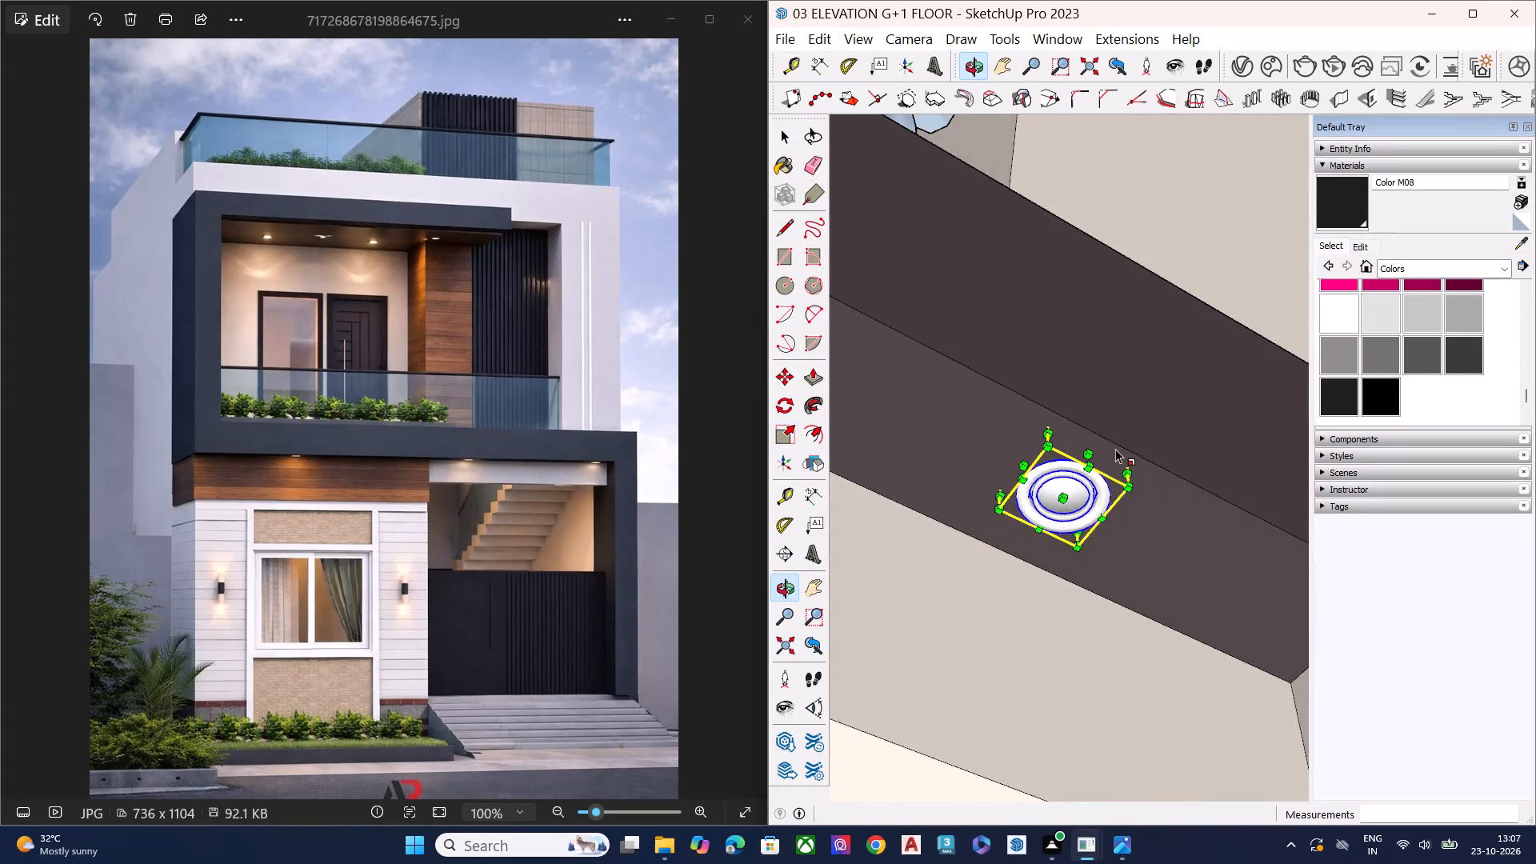
pyautogui.scroll(8, 1115, 449)
pyautogui.scroll(1, 1018, 414)
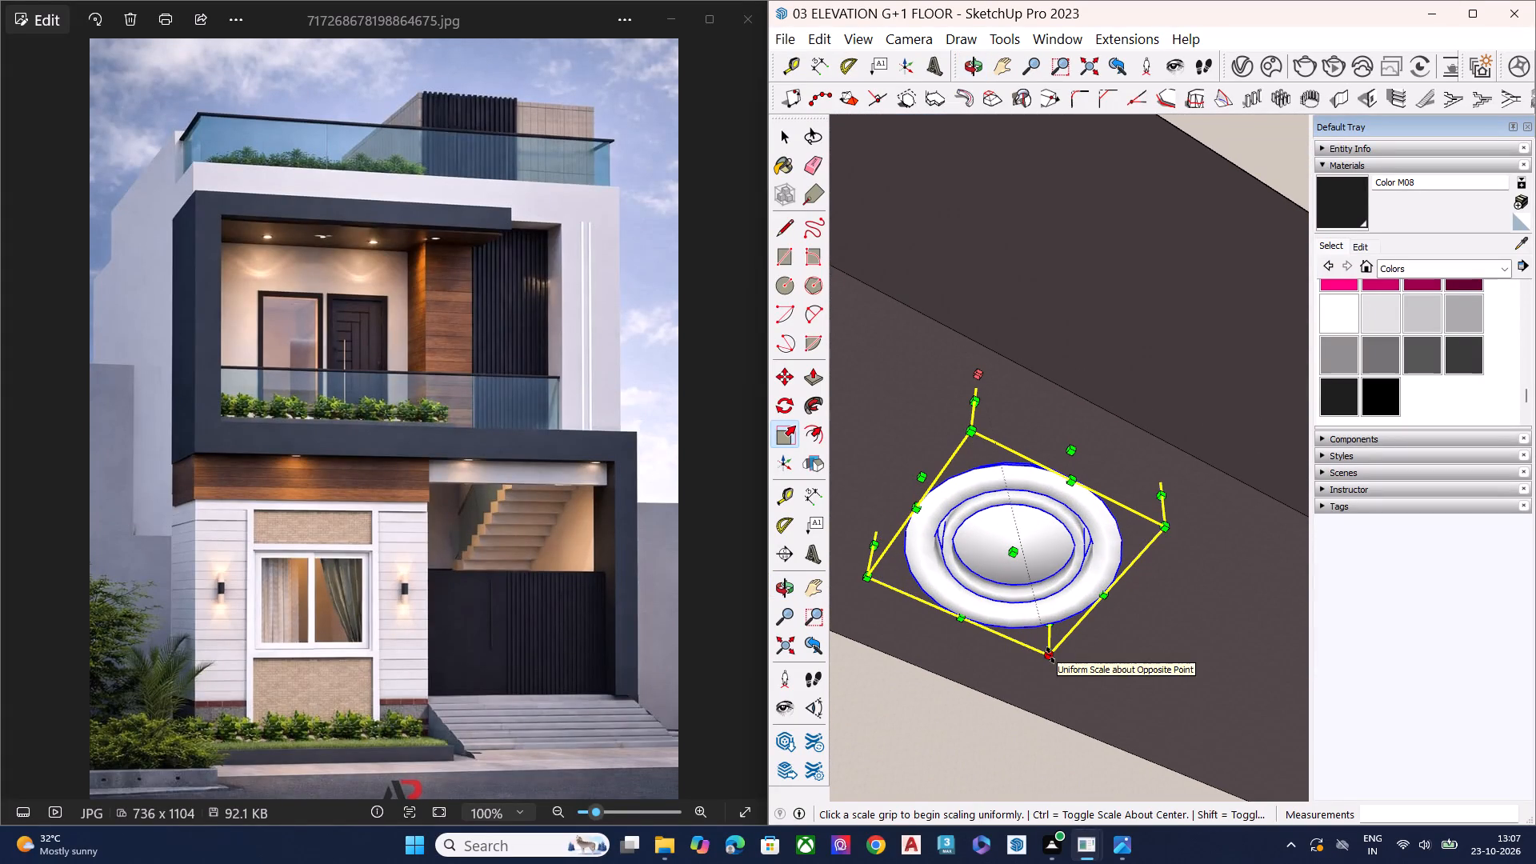
pyautogui.moveTo(1050, 655); pyautogui.dragTo(1074, 679)
# Copy the enlarged downlight about 19' 3" along the underside of the dark frame, toward the wood-clad side of the stair opening.
pyautogui.moveTo(1108, 390); pyautogui.dragTo(1076, 668, button='middle')
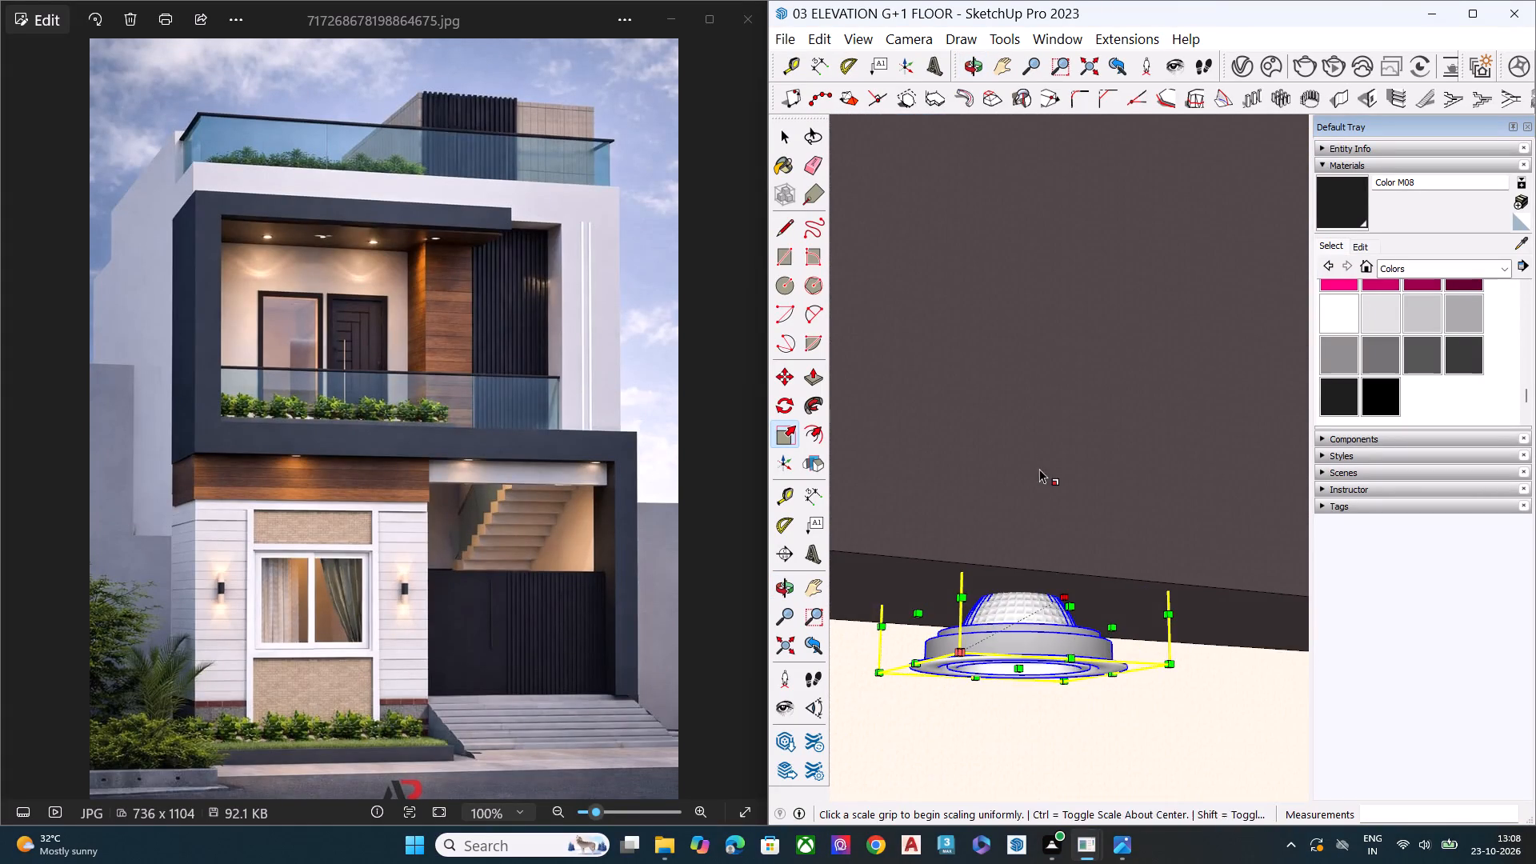
pyautogui.scroll(-1, 1039, 456)
pyautogui.scroll(3, 1039, 456)
pyautogui.scroll(-4, 1039, 461)
pyautogui.moveTo(1071, 571); pyautogui.dragTo(1050, 657, button='middle')
pyautogui.scroll(-3, 1042, 608)
pyautogui.press('m')
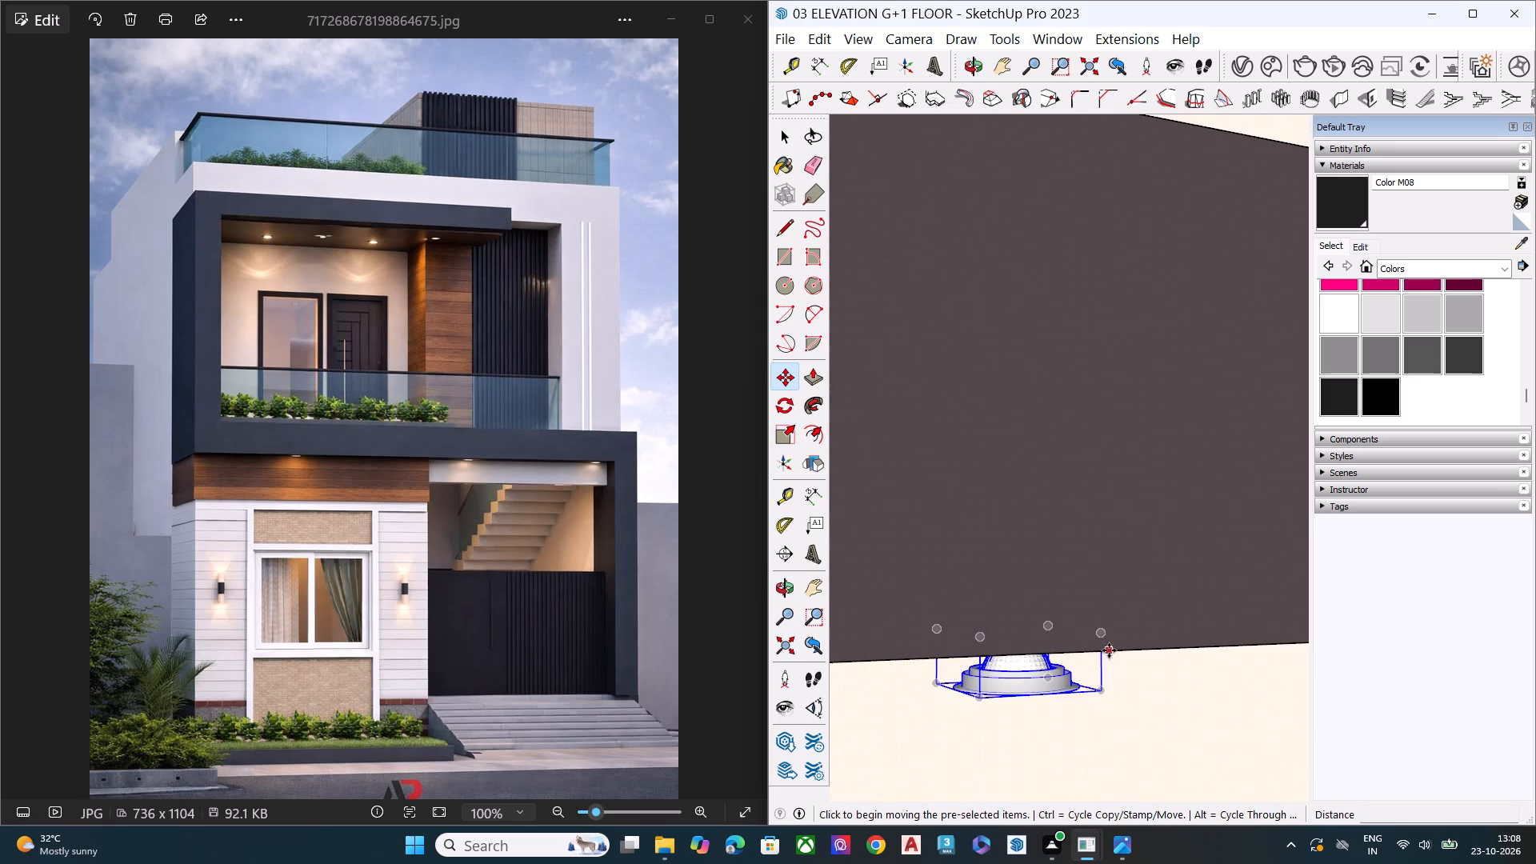
pyautogui.scroll(5, 1109, 652)
pyautogui.click(1097, 622)
pyautogui.scroll(-3, 1097, 622)
pyautogui.scroll(1, 1097, 622)
pyautogui.scroll(-2, 1097, 622)
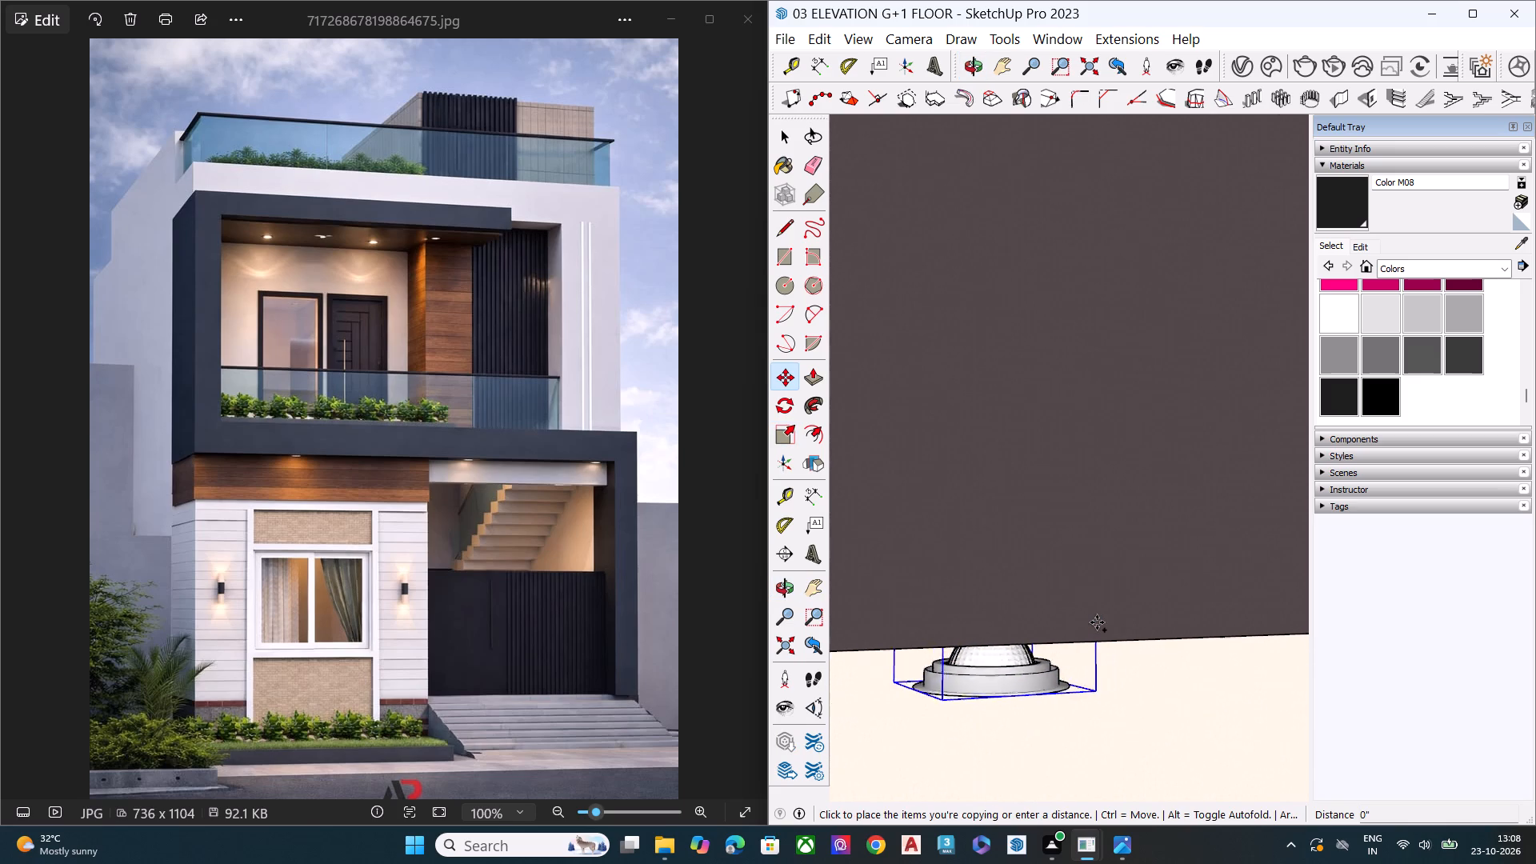
pyautogui.scroll(-11, 1097, 622)
pyautogui.scroll(-3, 1153, 550)
pyautogui.scroll(1, 1158, 549)
pyautogui.scroll(-4, 1158, 549)
pyautogui.scroll(8, 1126, 591)
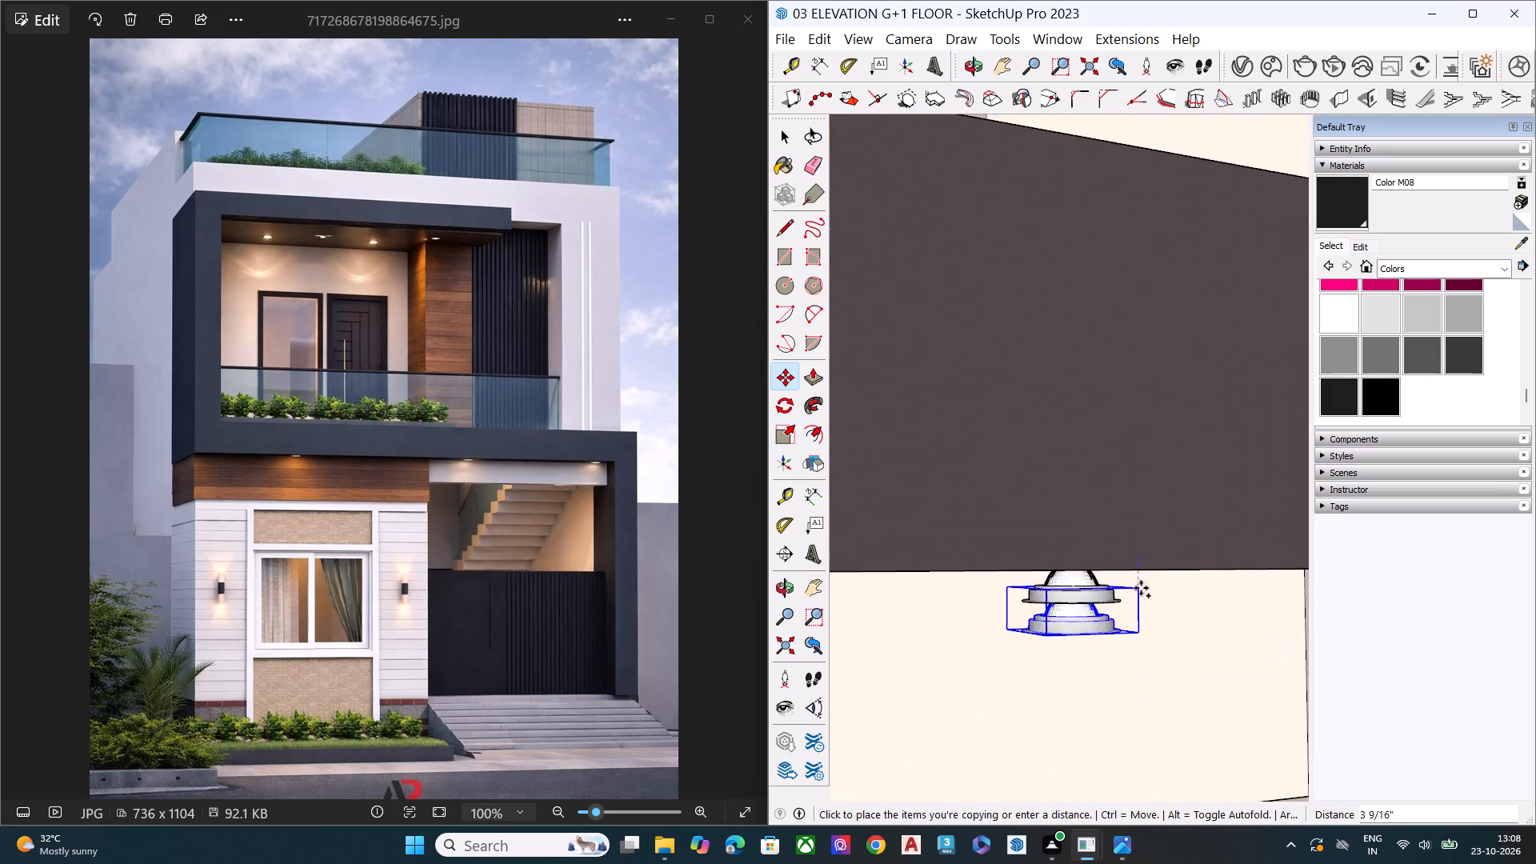
pyautogui.scroll(2, 1141, 588)
pyautogui.scroll(-15, 1189, 571)
pyautogui.scroll(-7, 1207, 553)
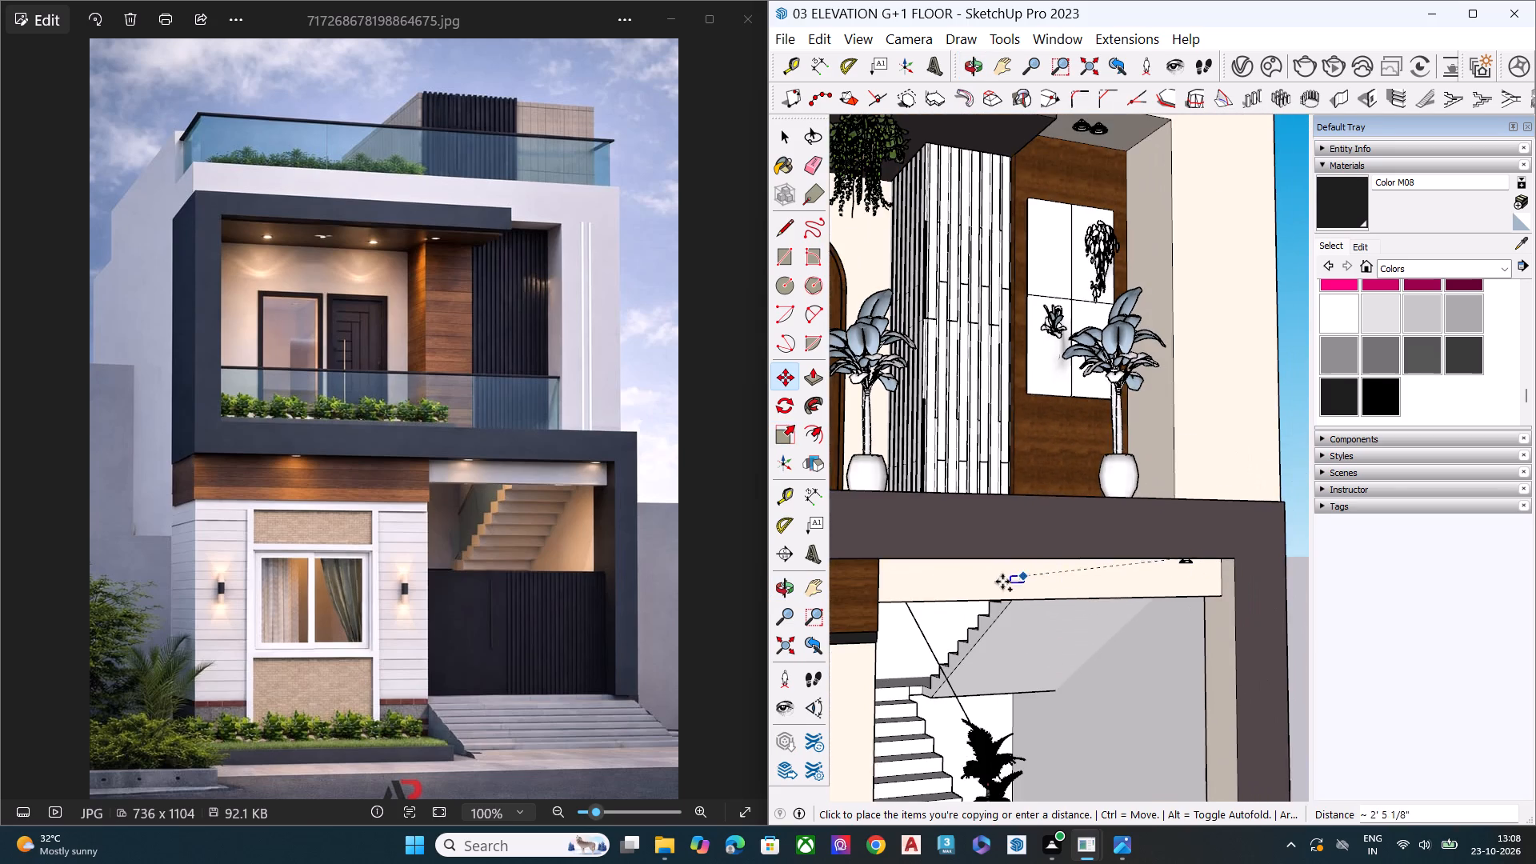
pyautogui.scroll(5, 984, 583)
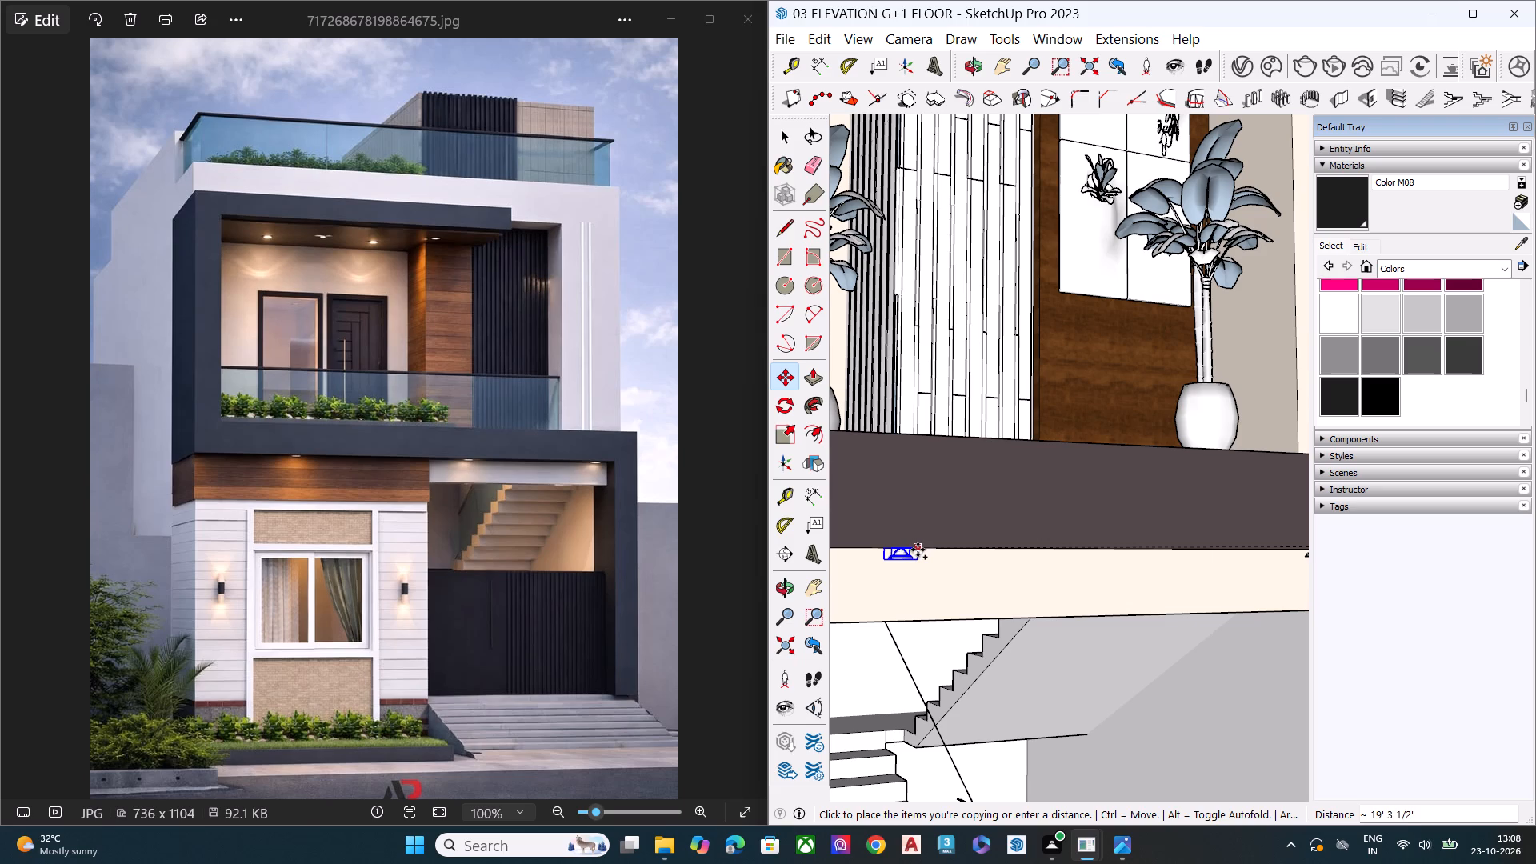
pyautogui.click(910, 550)
# Copy the frame downlight at the outer end of the stair opening about 11' 9" onto the underside of the cream beam behind.
pyautogui.scroll(-5, 997, 567)
pyautogui.scroll(1, 996, 569)
pyautogui.scroll(-3, 996, 570)
pyautogui.moveTo(1061, 636); pyautogui.dragTo(1082, 483, button='middle')
pyautogui.scroll(9, 1115, 505)
pyautogui.press('space')
pyautogui.click(1270, 554)
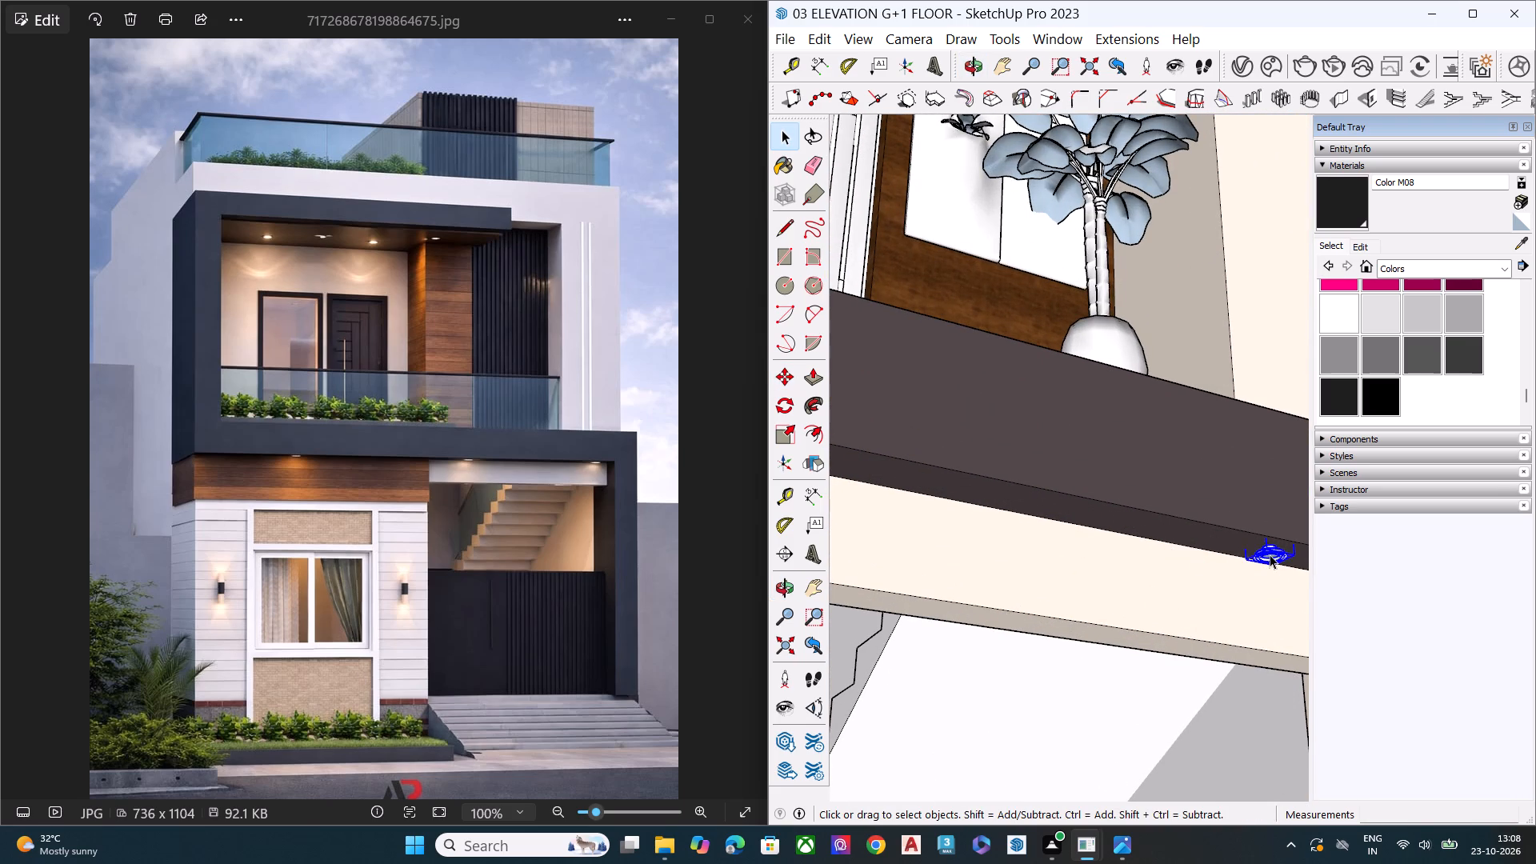
pyautogui.scroll(2, 1270, 562)
pyautogui.press('m')
pyautogui.scroll(-6, 1239, 549)
pyautogui.scroll(4, 1277, 544)
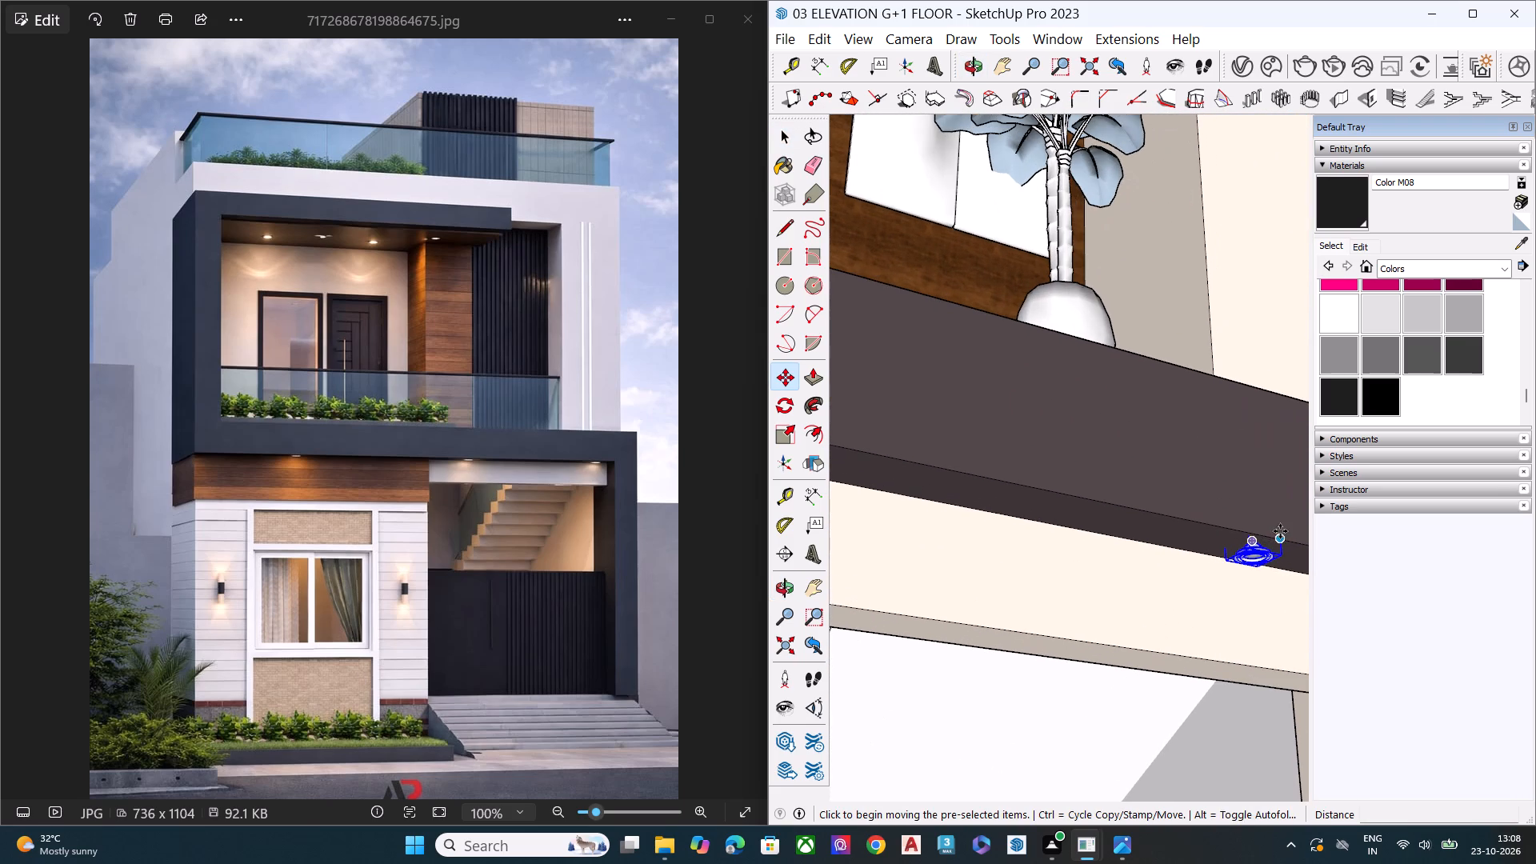
pyautogui.click(1282, 534)
pyautogui.scroll(1, 1282, 534)
pyautogui.scroll(-8, 1267, 538)
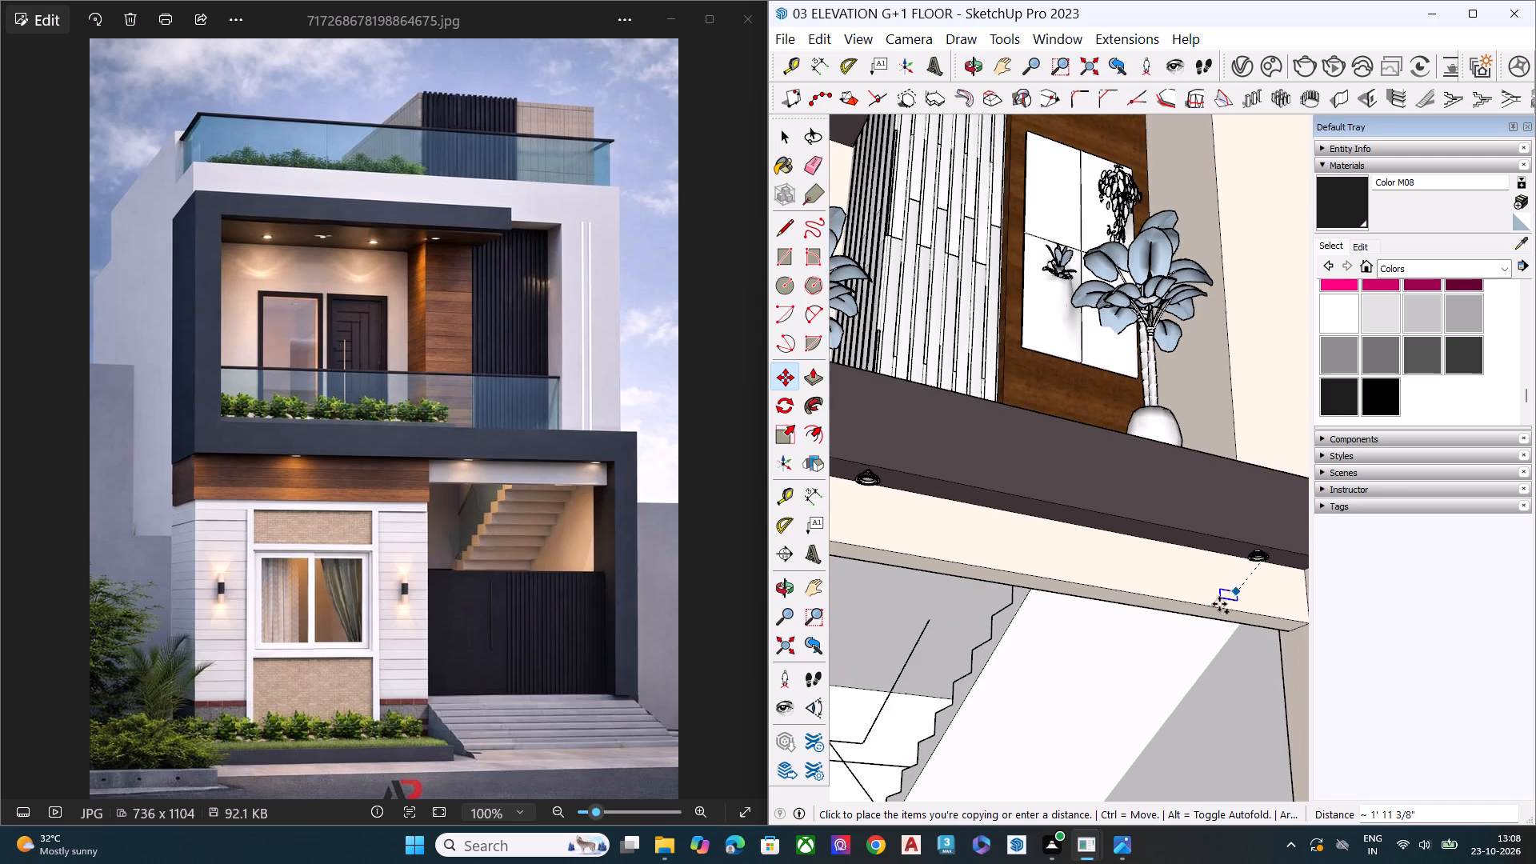
pyautogui.scroll(2, 1124, 612)
pyautogui.scroll(-1, 1082, 610)
pyautogui.scroll(2, 1082, 610)
pyautogui.scroll(-1, 1186, 558)
pyautogui.scroll(2, 1187, 558)
pyautogui.scroll(-7, 1194, 557)
pyautogui.scroll(2, 1206, 559)
pyautogui.scroll(-6, 1206, 559)
pyautogui.moveTo(1126, 600); pyautogui.dragTo(1060, 498, button='middle')
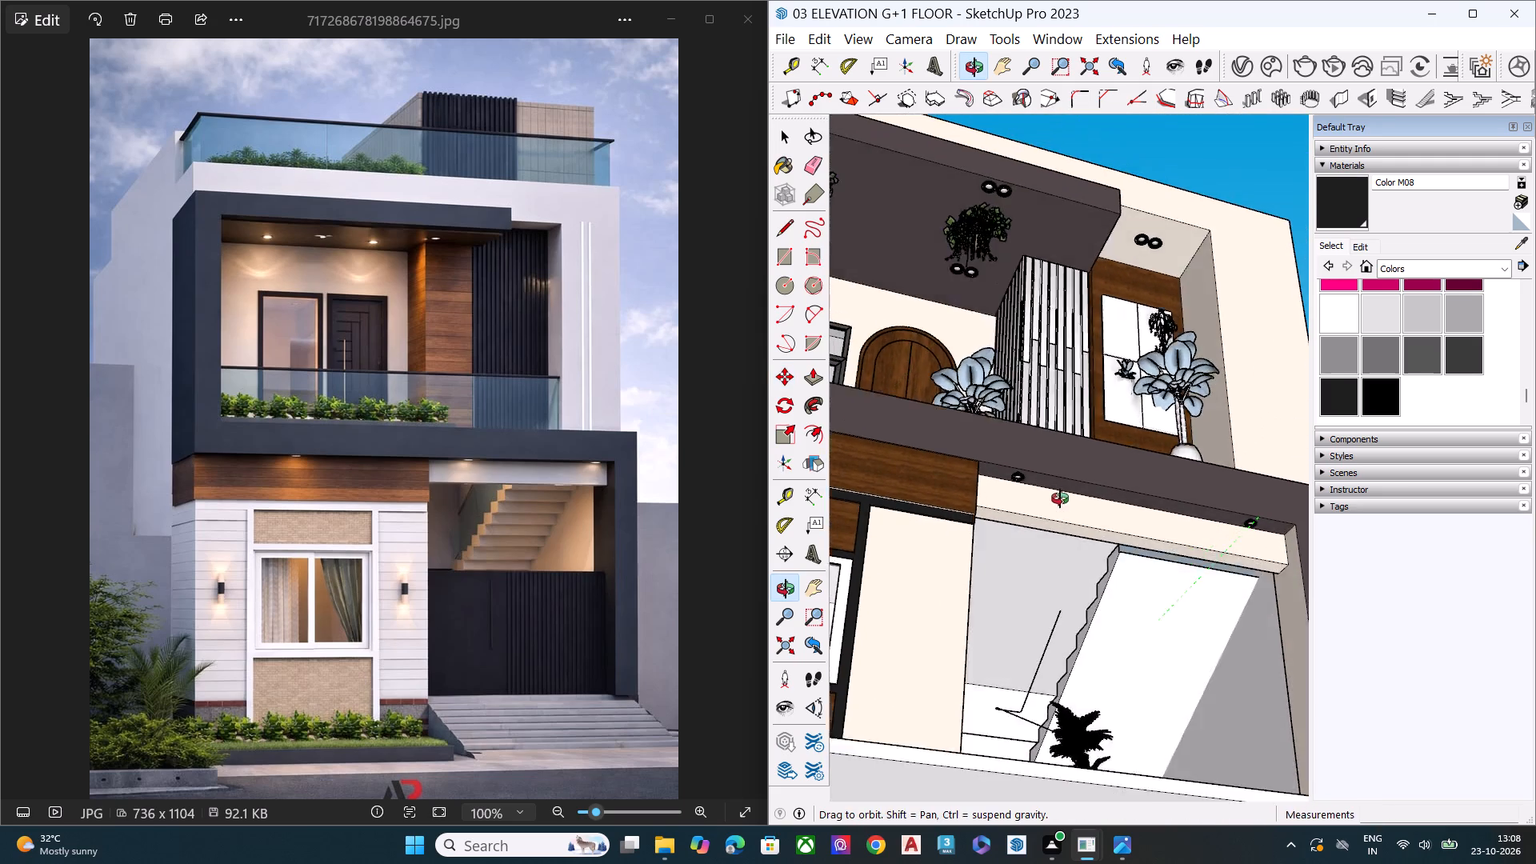
pyautogui.moveTo(1060, 498); pyautogui.dragTo(1060, 498, button='middle')
pyautogui.scroll(7, 1122, 526)
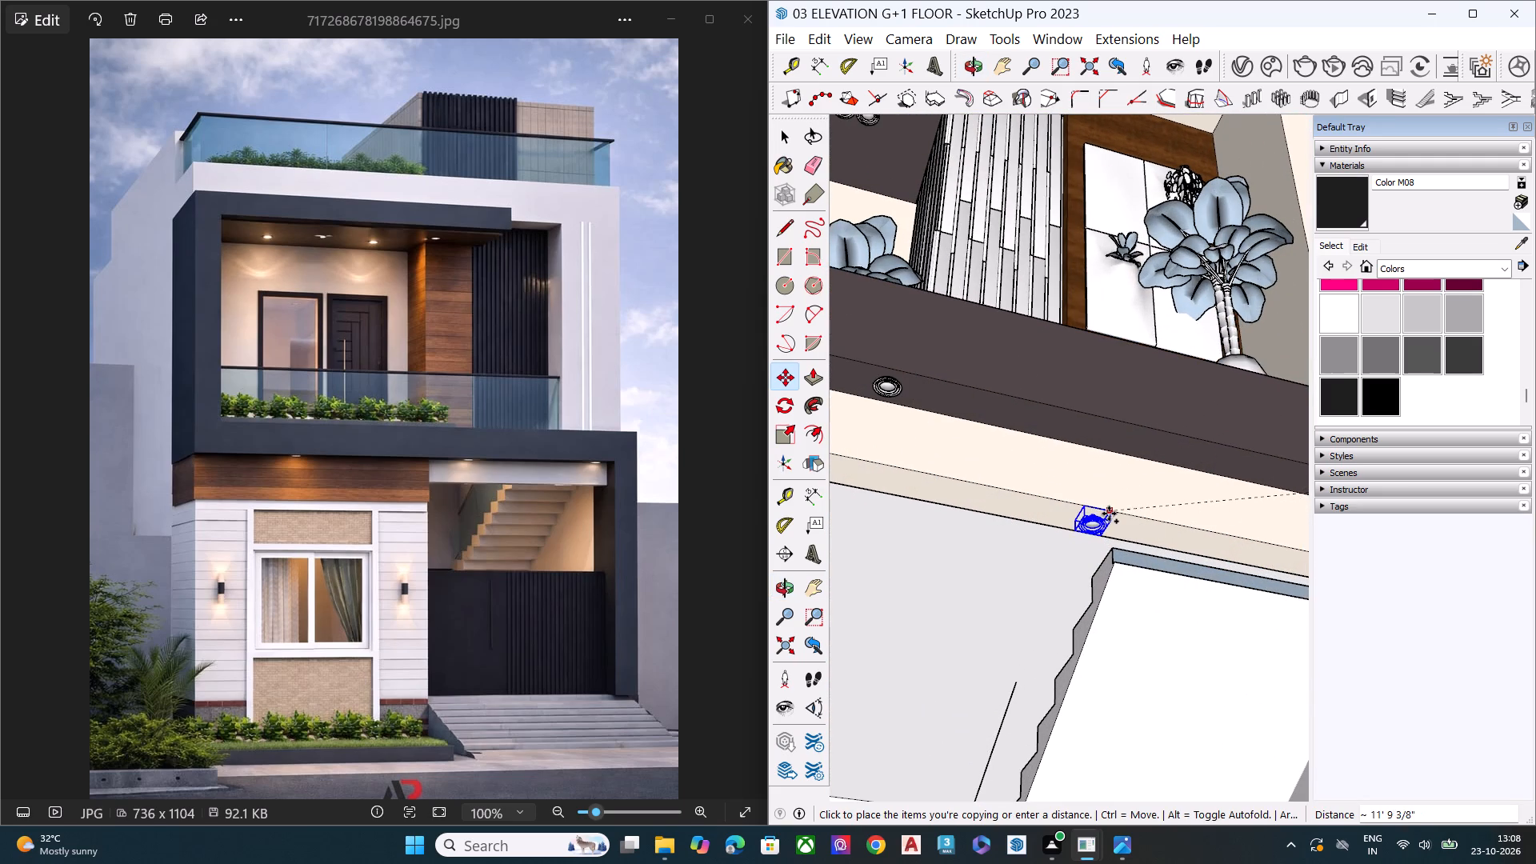
pyautogui.click(1109, 514)
pyautogui.press('space')
# Shift the beam-underside downlight along the beam to roughly midway between the two frame downlights.
pyautogui.scroll(-8, 948, 481)
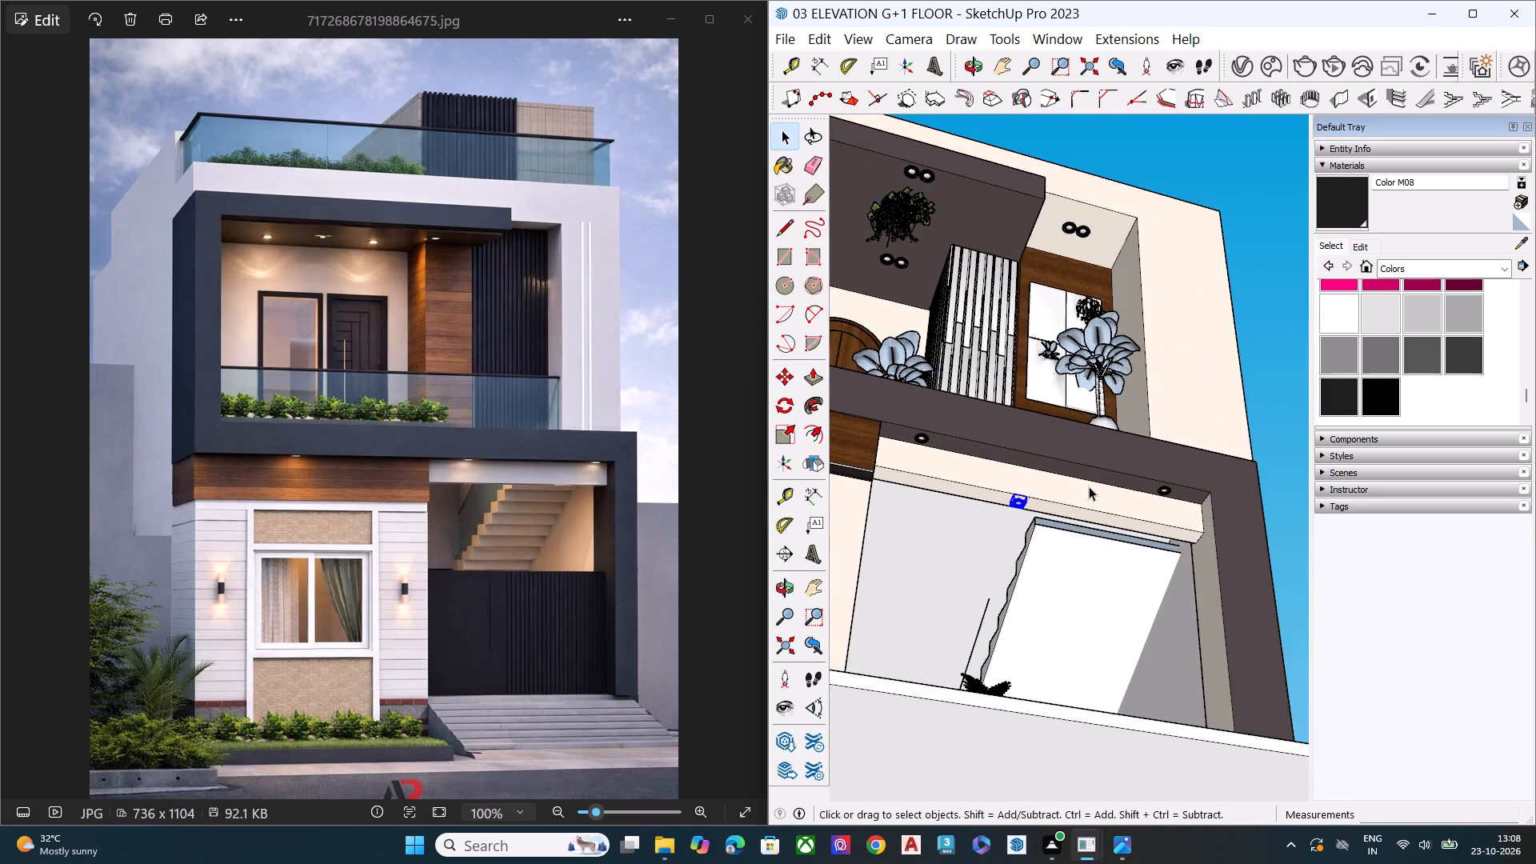
pyautogui.moveTo(1089, 488); pyautogui.dragTo(968, 571, button='middle')
pyautogui.scroll(14, 976, 551)
pyautogui.press('m')
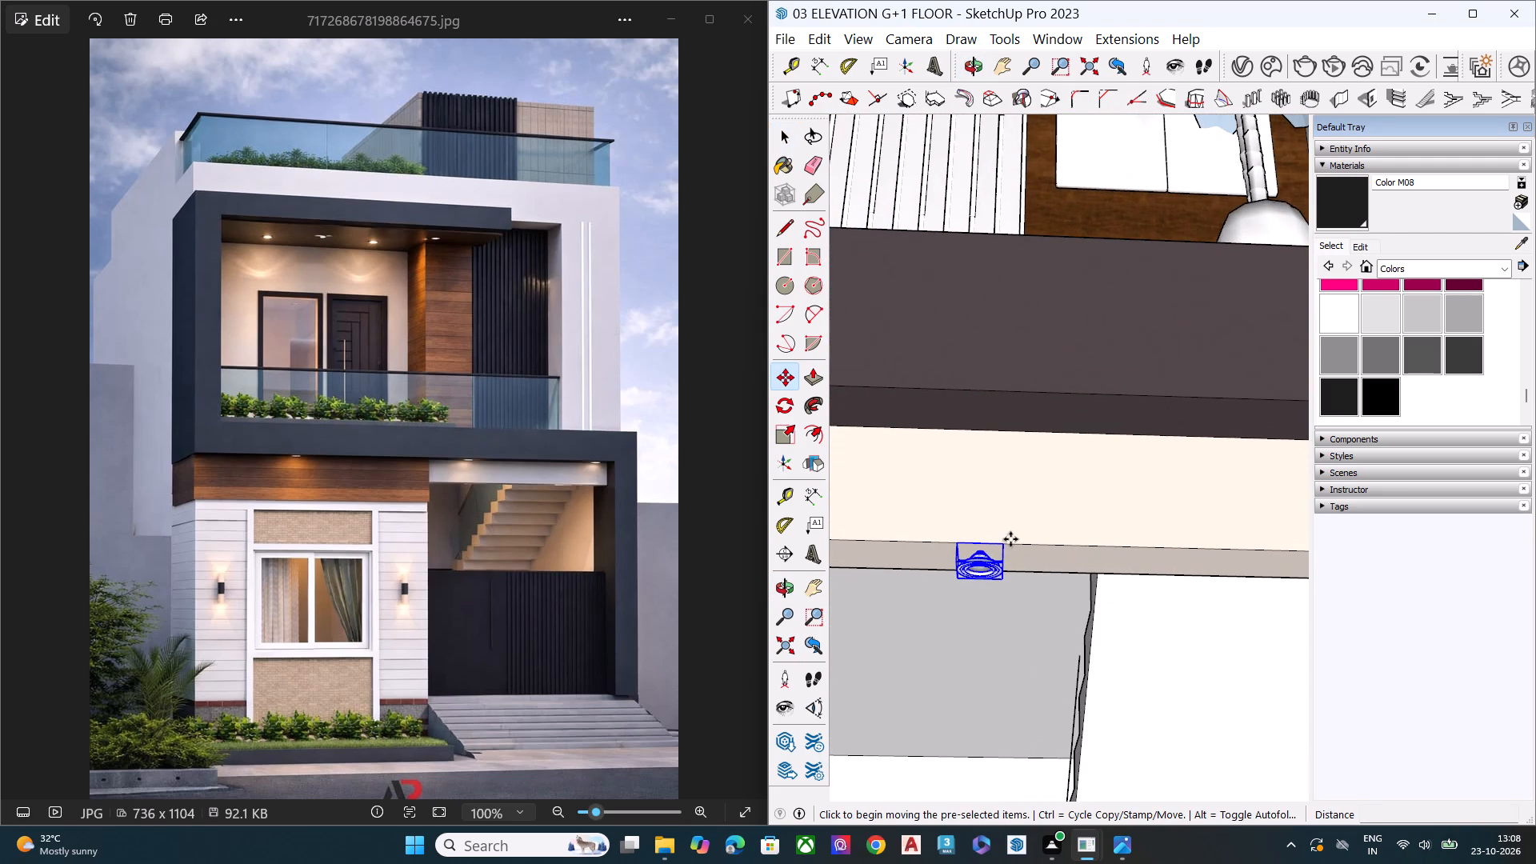
pyautogui.click(1006, 544)
pyautogui.click(1127, 546)
pyautogui.press('space')
# Examine the whole elevation and the downlight arrangement above the stair opening from below and from the front.
pyautogui.scroll(-5, 930, 505)
pyautogui.scroll(1, 929, 507)
pyautogui.scroll(-9, 929, 507)
pyautogui.moveTo(1111, 509); pyautogui.dragTo(1127, 583, button='middle')
pyautogui.scroll(1, 1127, 583)
pyautogui.scroll(-1, 1102, 510)
pyautogui.scroll(2, 1102, 510)
pyautogui.scroll(-4, 1102, 510)
pyautogui.scroll(1, 1106, 510)
pyautogui.scroll(-5, 1106, 510)
pyautogui.scroll(1, 1106, 510)
pyautogui.scroll(-2, 1106, 510)
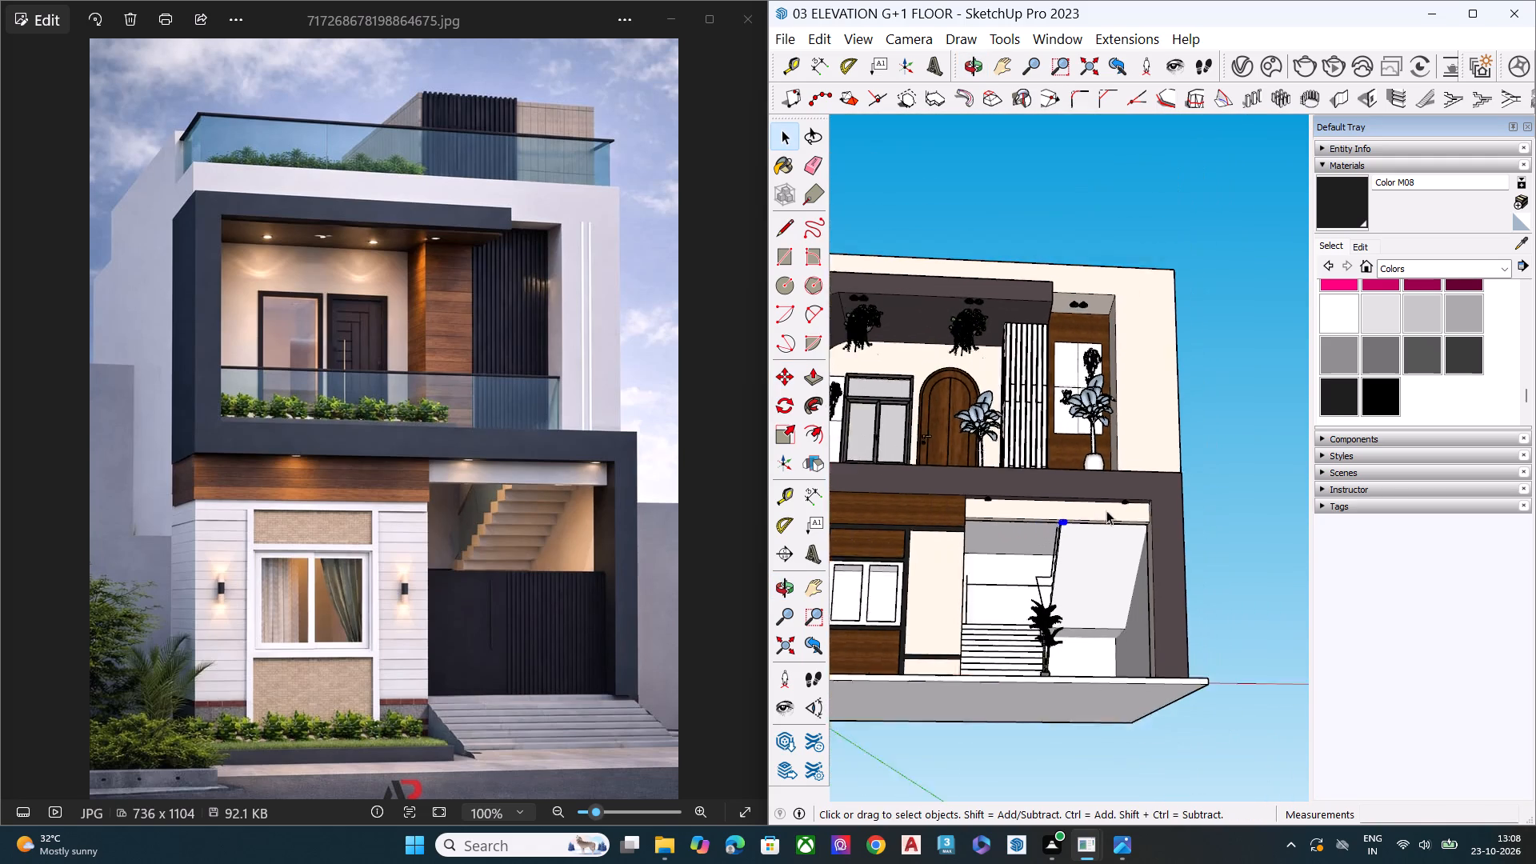
pyautogui.scroll(-1, 1106, 510)
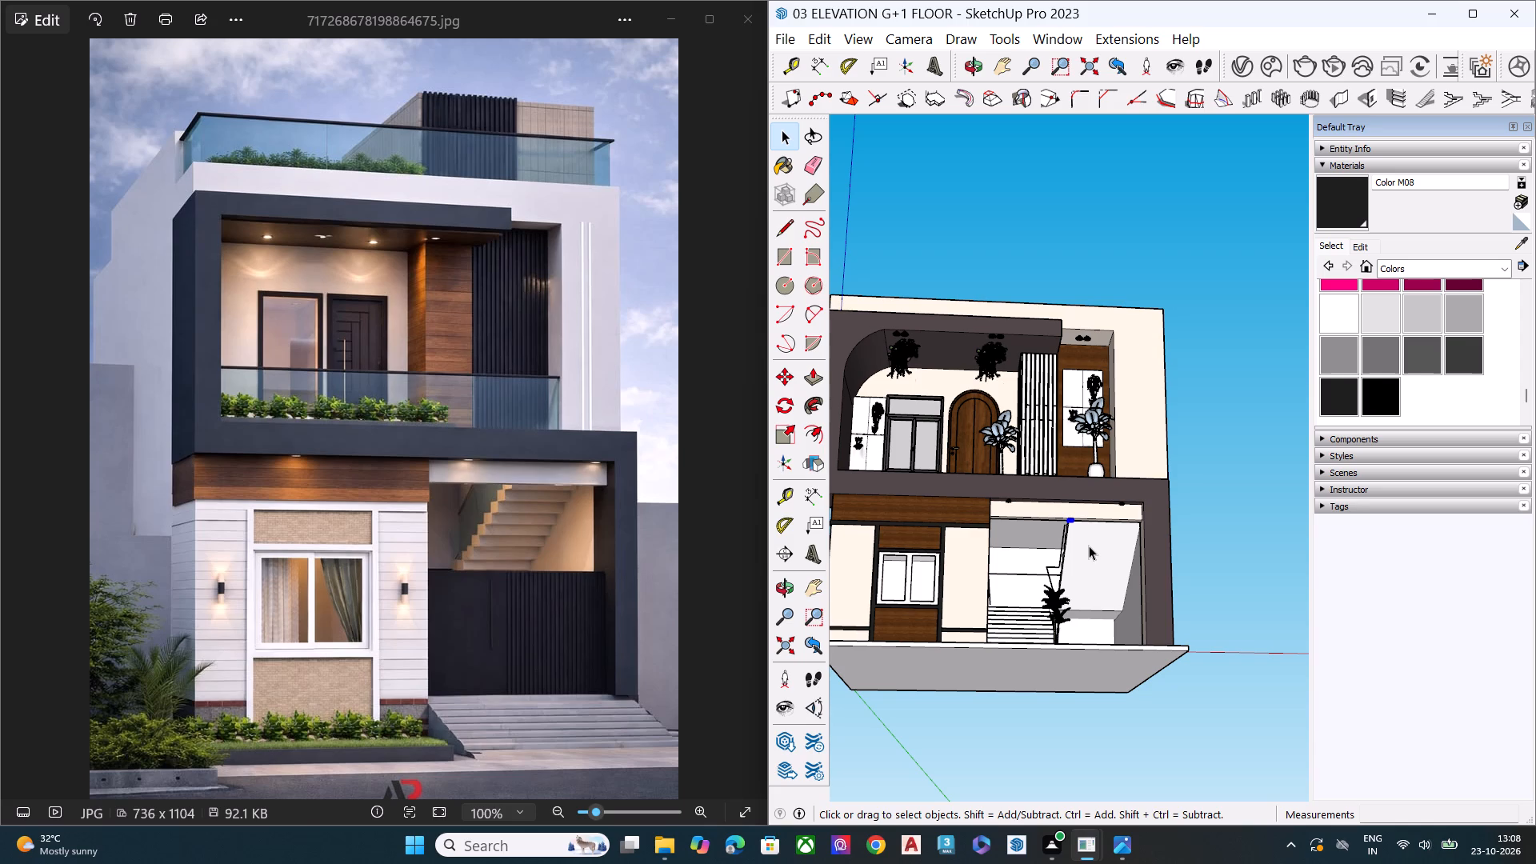
pyautogui.scroll(-6, 1027, 422)
pyautogui.moveTo(1048, 548); pyautogui.dragTo(1049, 648, button='middle')
pyautogui.scroll(8, 1100, 494)
pyautogui.scroll(1, 1013, 478)
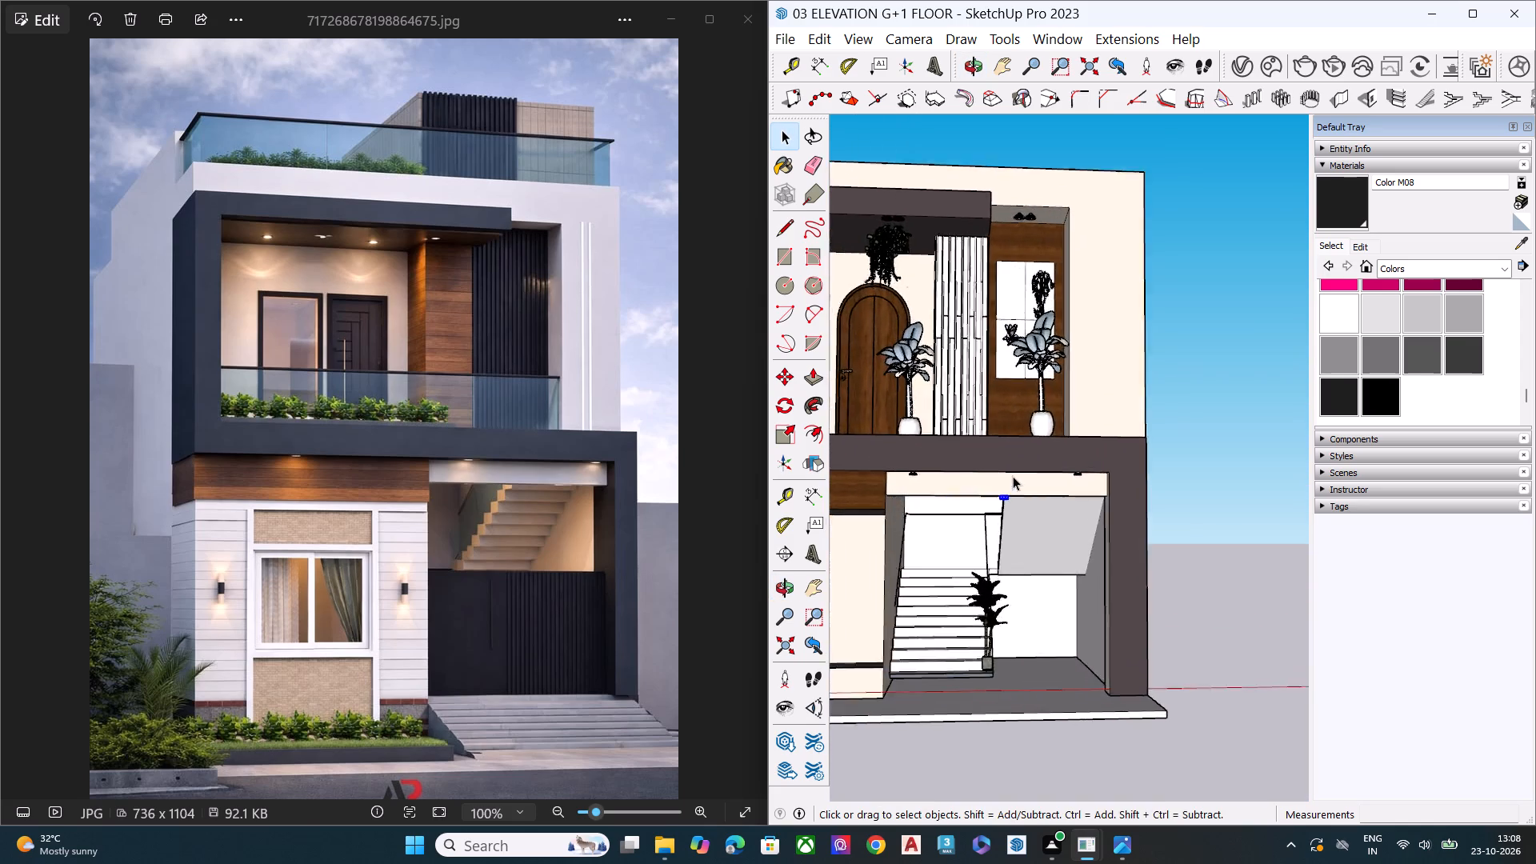
# Open the staircase group and paint the sloping underside of the upper flight with Color M05.
pyautogui.scroll(2, 1013, 476)
pyautogui.scroll(-1, 1013, 476)
pyautogui.scroll(1, 1013, 476)
pyautogui.moveTo(1008, 497); pyautogui.dragTo(1025, 392, button='middle')
pyautogui.scroll(7, 1025, 392)
pyautogui.click(1041, 562)
pyautogui.scroll(-4, 1173, 526)
pyautogui.scroll(1, 1179, 532)
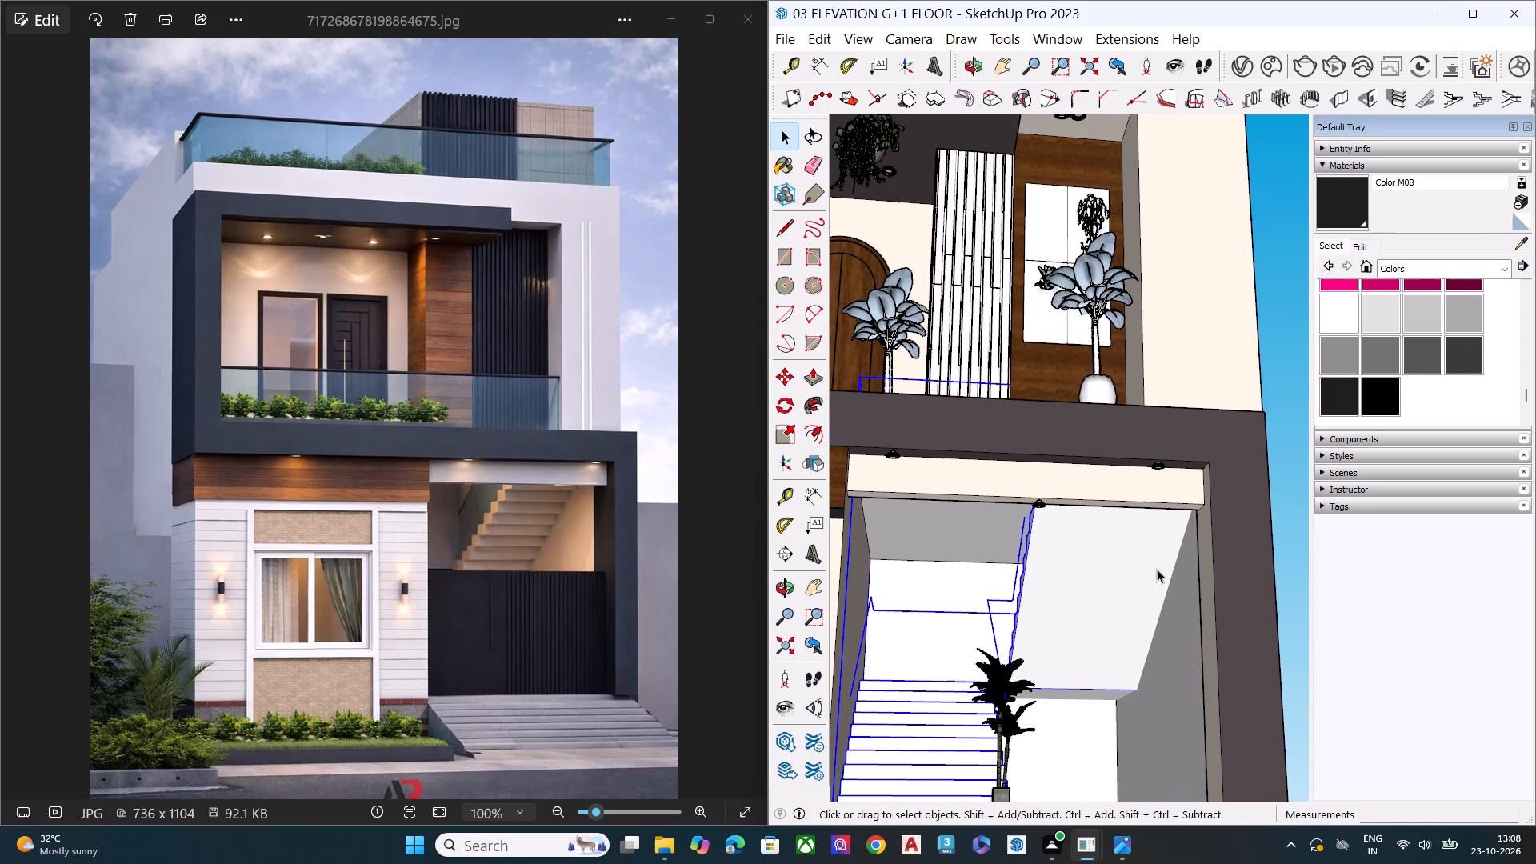
pyautogui.press('space')
pyautogui.scroll(-4, 986, 442)
pyautogui.click(1262, 387)
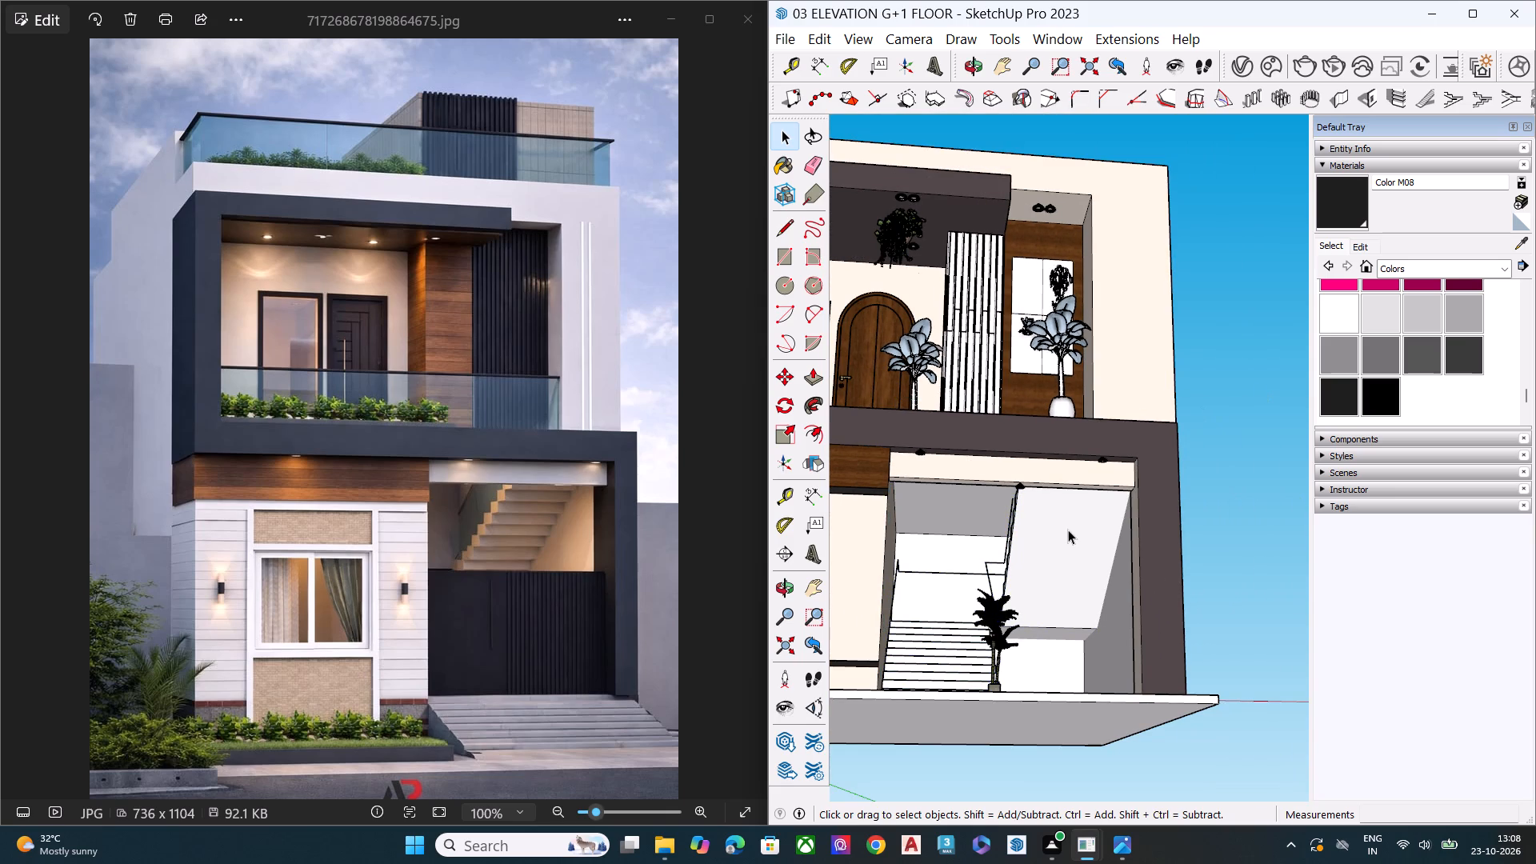
pyautogui.tripleClick(1068, 530)
pyautogui.click(1063, 536)
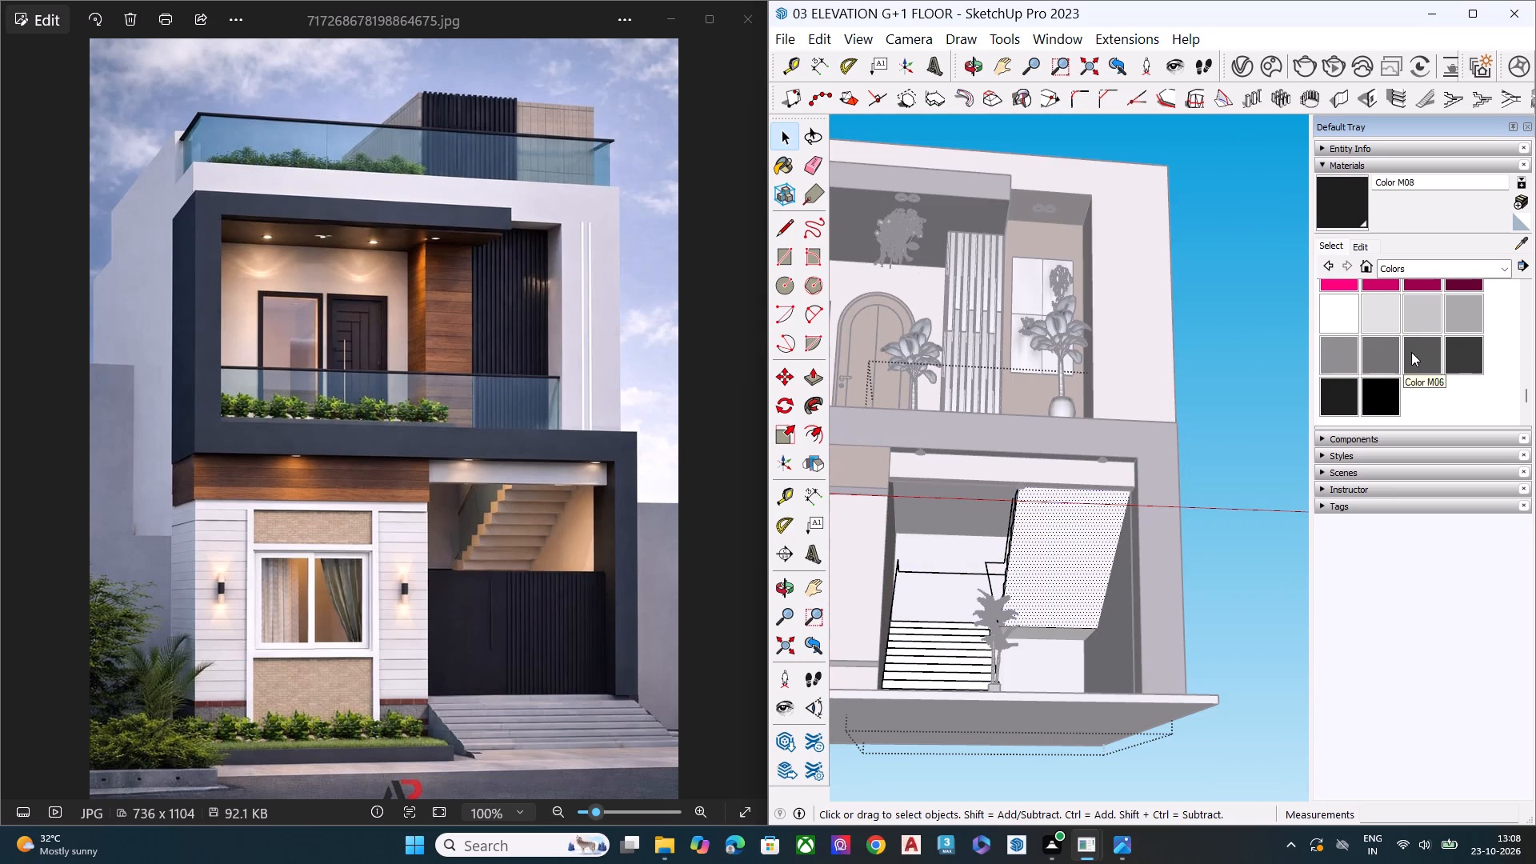
pyautogui.click(1385, 359)
pyautogui.click(1052, 570)
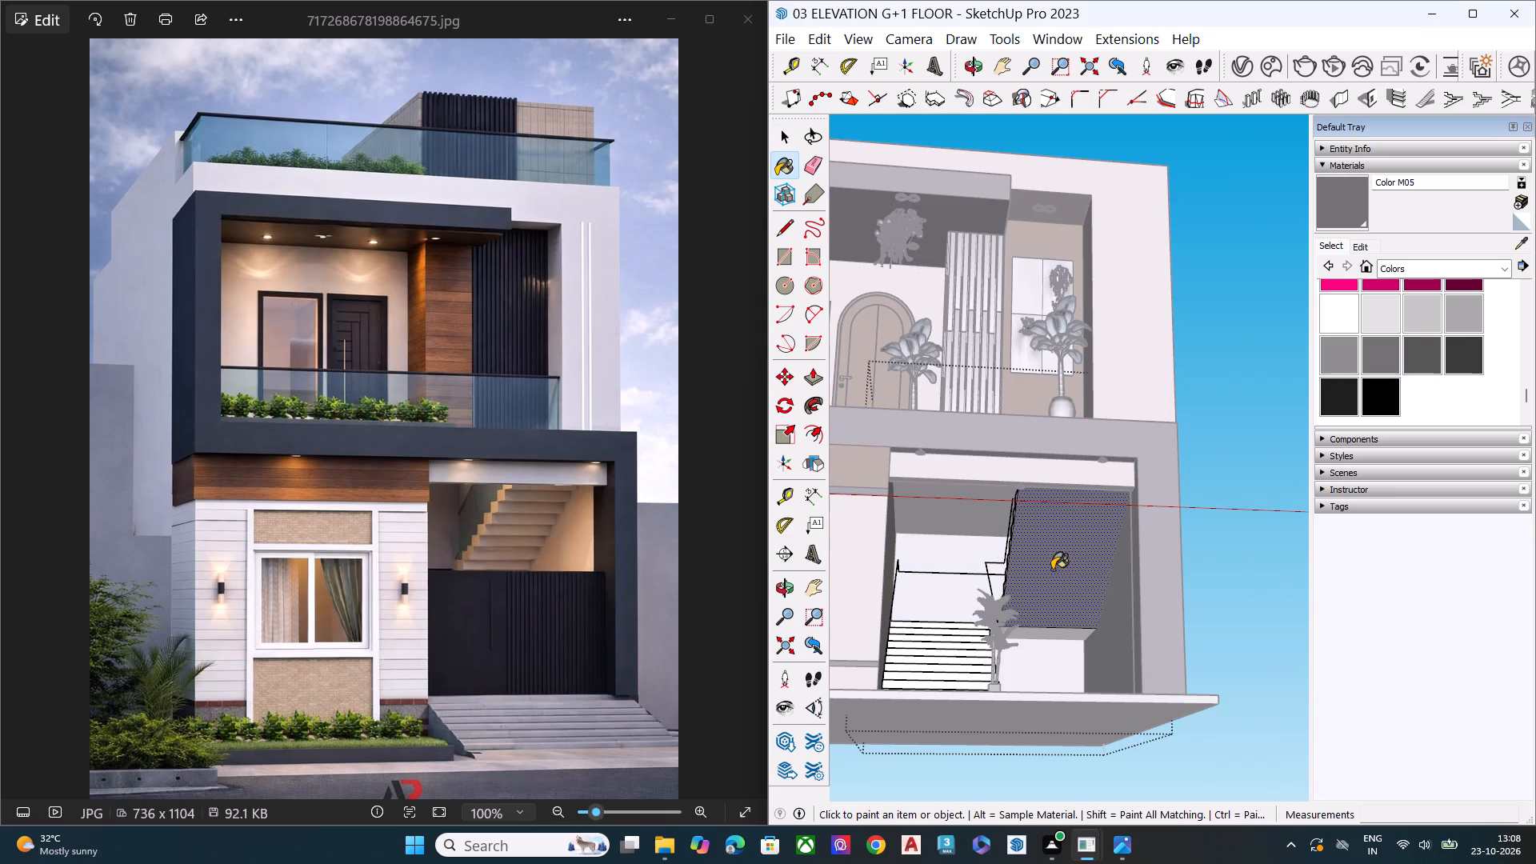
# Paint the treads and risers of the lower stair flight with Color M05.
pyautogui.click(943, 659)
pyautogui.click(944, 644)
pyautogui.moveTo(934, 658); pyautogui.dragTo(942, 708, button='middle')
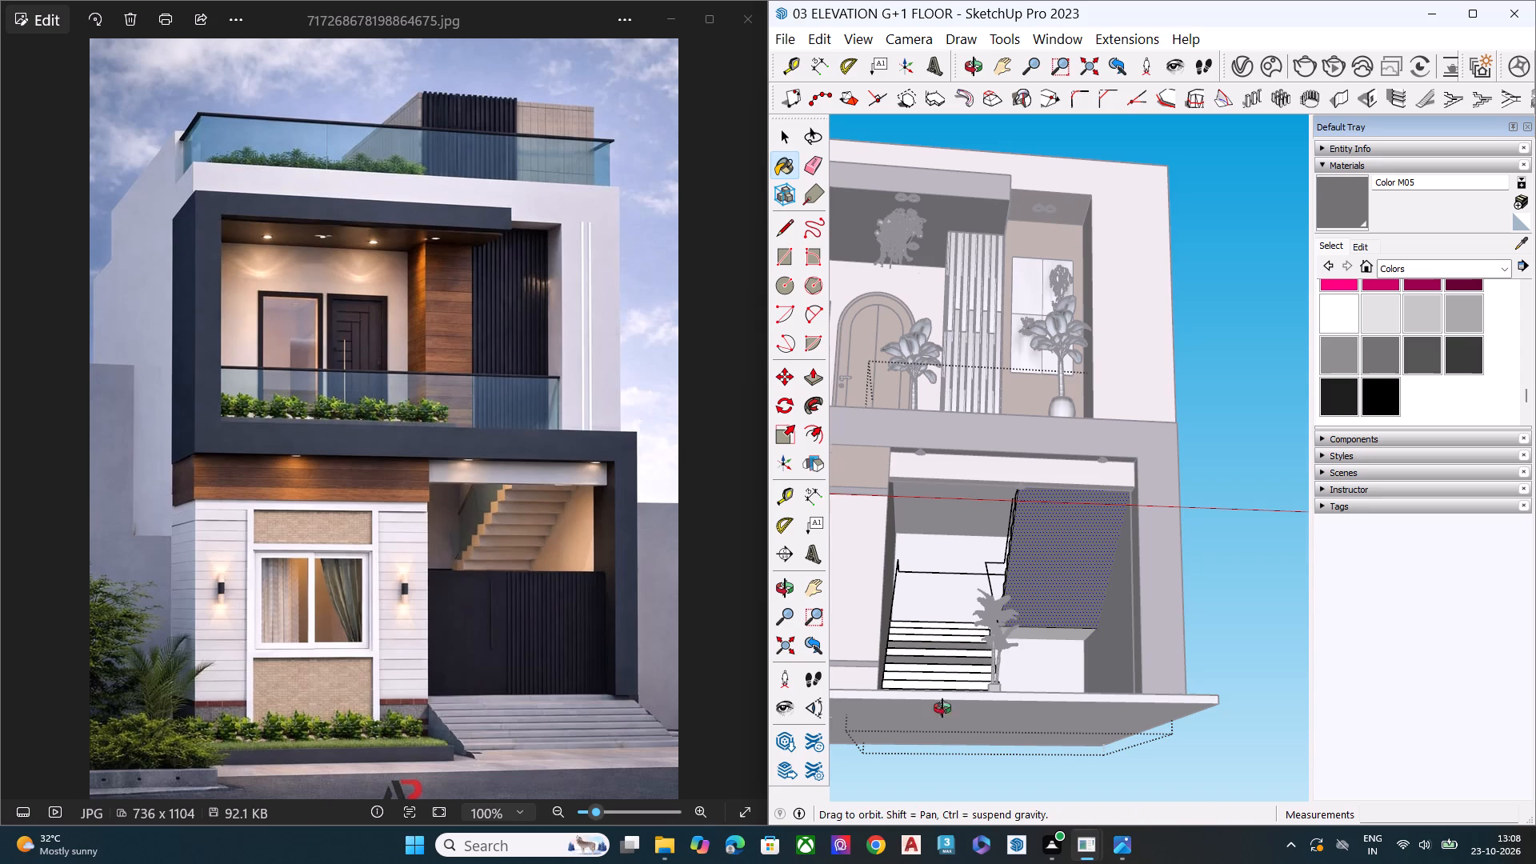
pyautogui.moveTo(942, 708); pyautogui.dragTo(994, 835, button='middle')
pyautogui.scroll(7, 986, 719)
pyautogui.moveTo(981, 702); pyautogui.dragTo(930, 478)
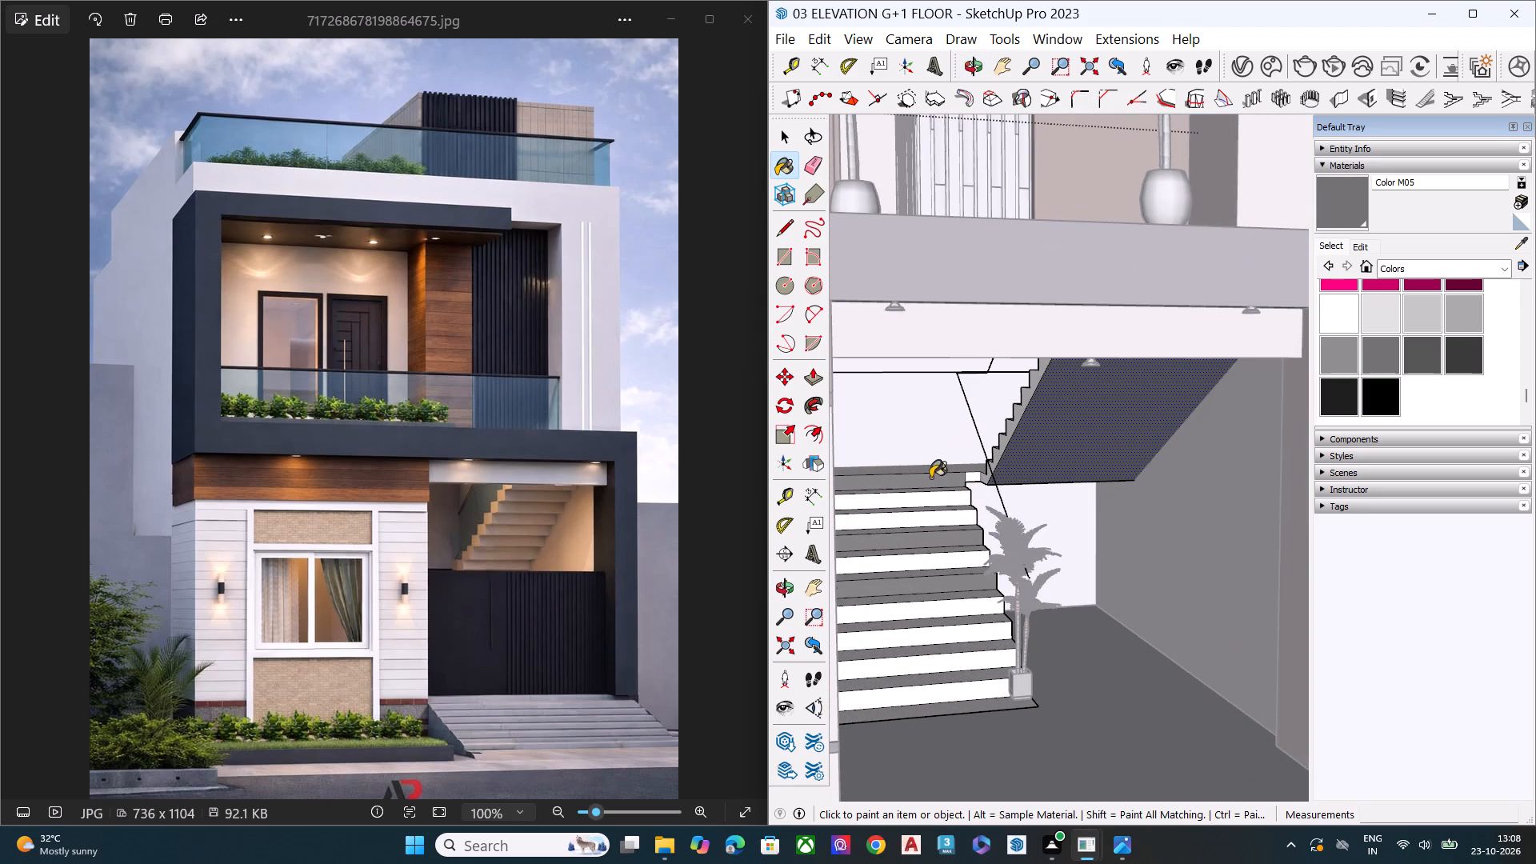
pyautogui.moveTo(914, 476); pyautogui.dragTo(950, 665)
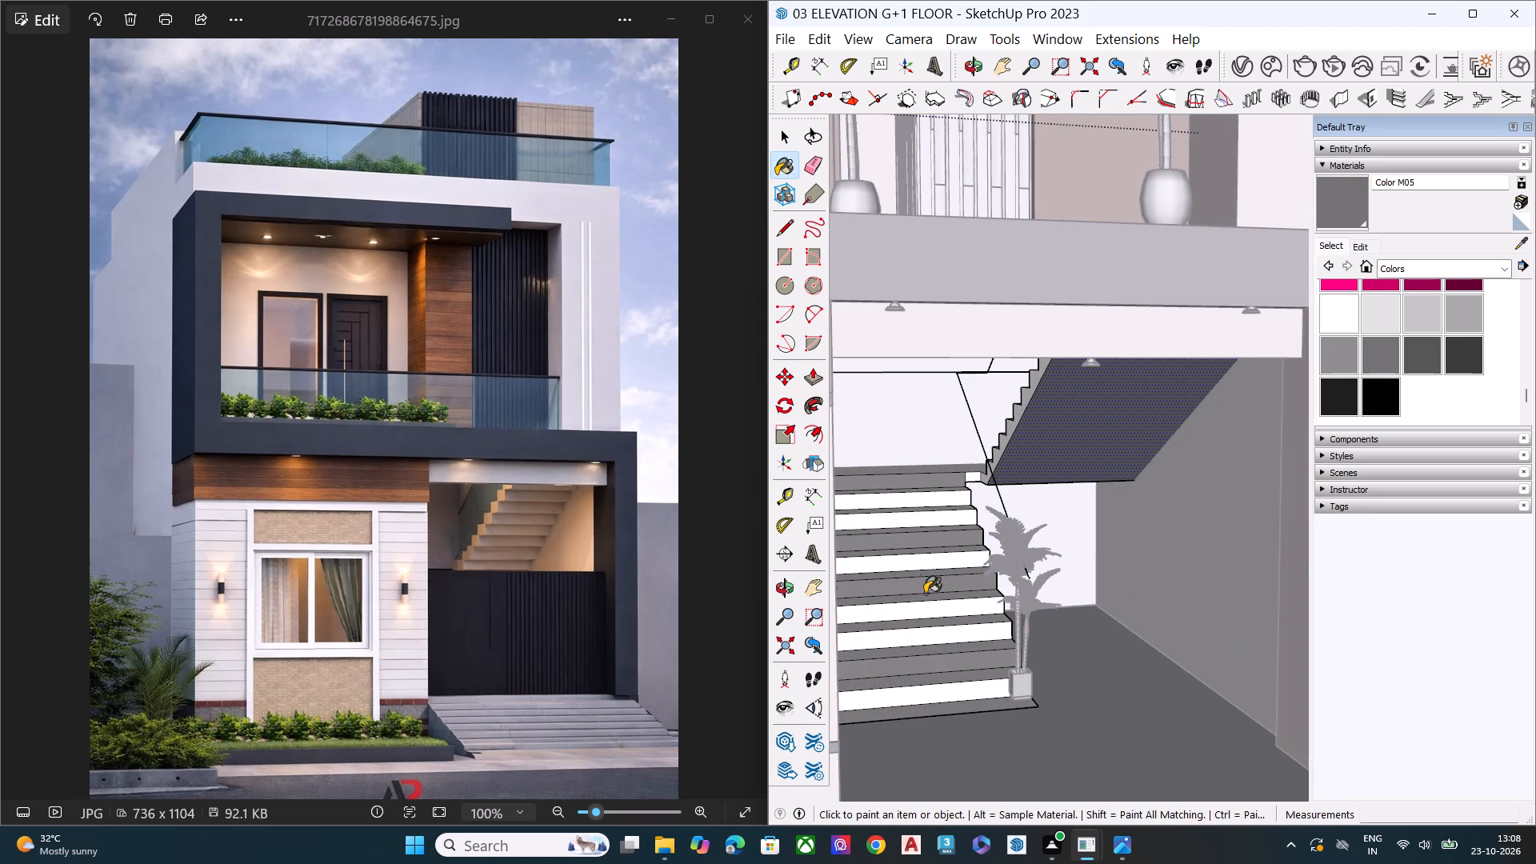
pyautogui.click(932, 636)
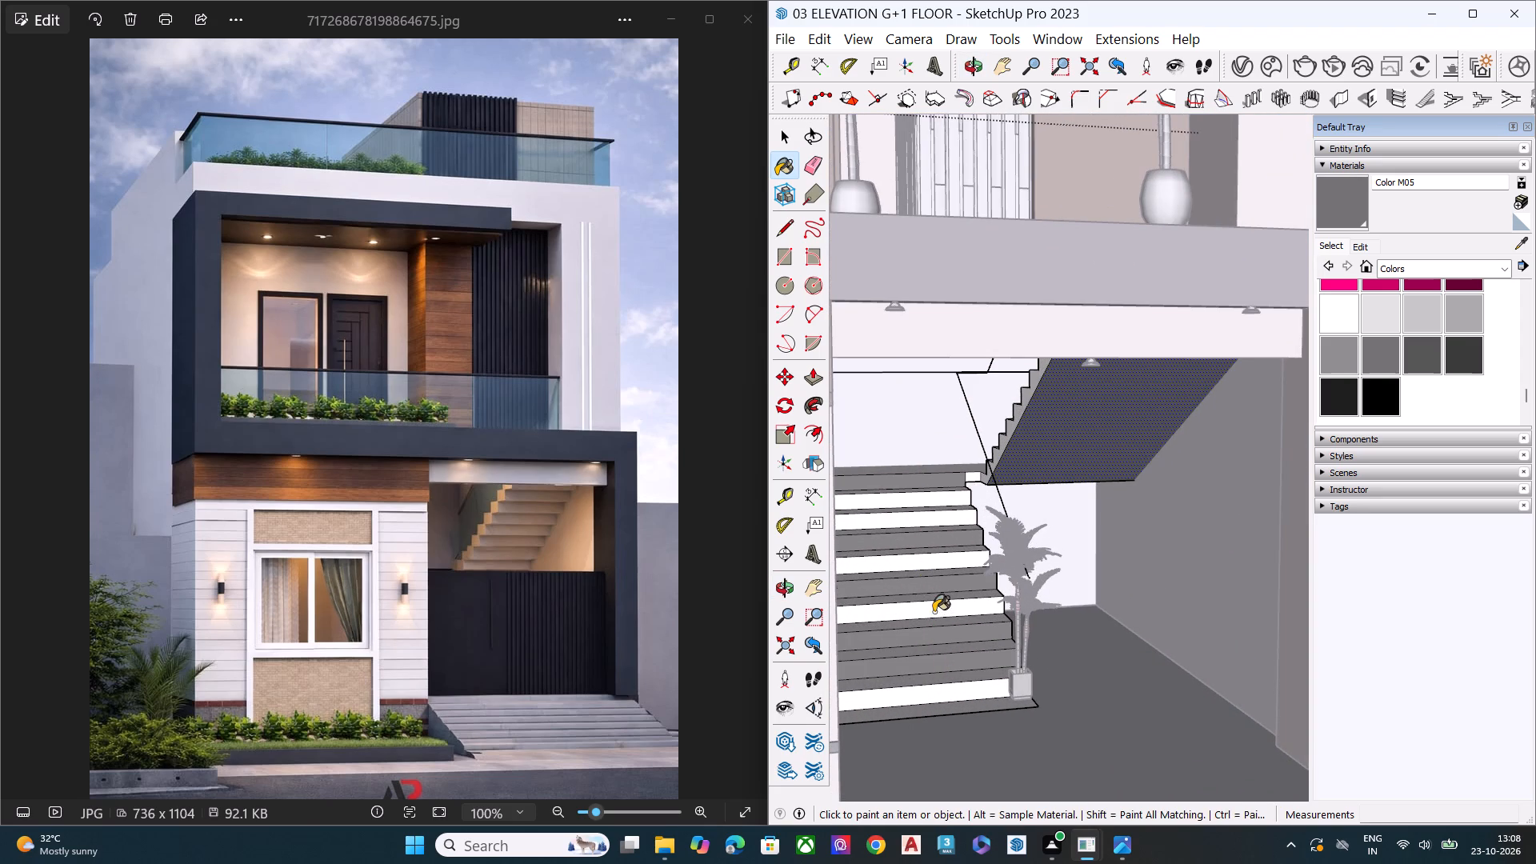
pyautogui.click(934, 612)
pyautogui.click(931, 566)
pyautogui.click(927, 518)
pyautogui.click(930, 489)
pyautogui.click(924, 502)
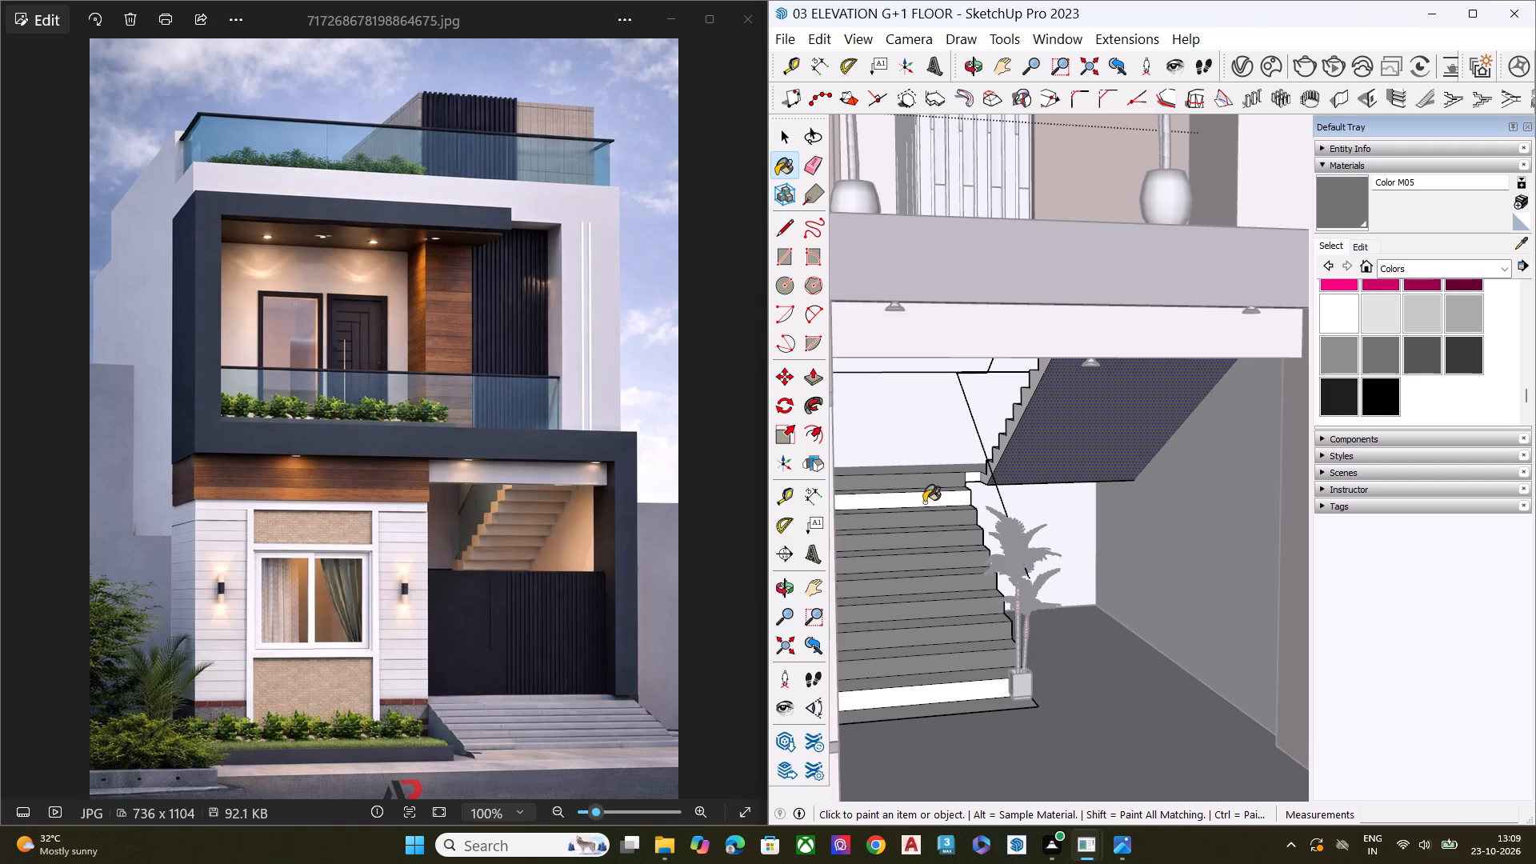
pyautogui.scroll(2, 972, 477)
pyautogui.scroll(-2, 972, 477)
pyautogui.scroll(1, 972, 477)
pyautogui.click(975, 475)
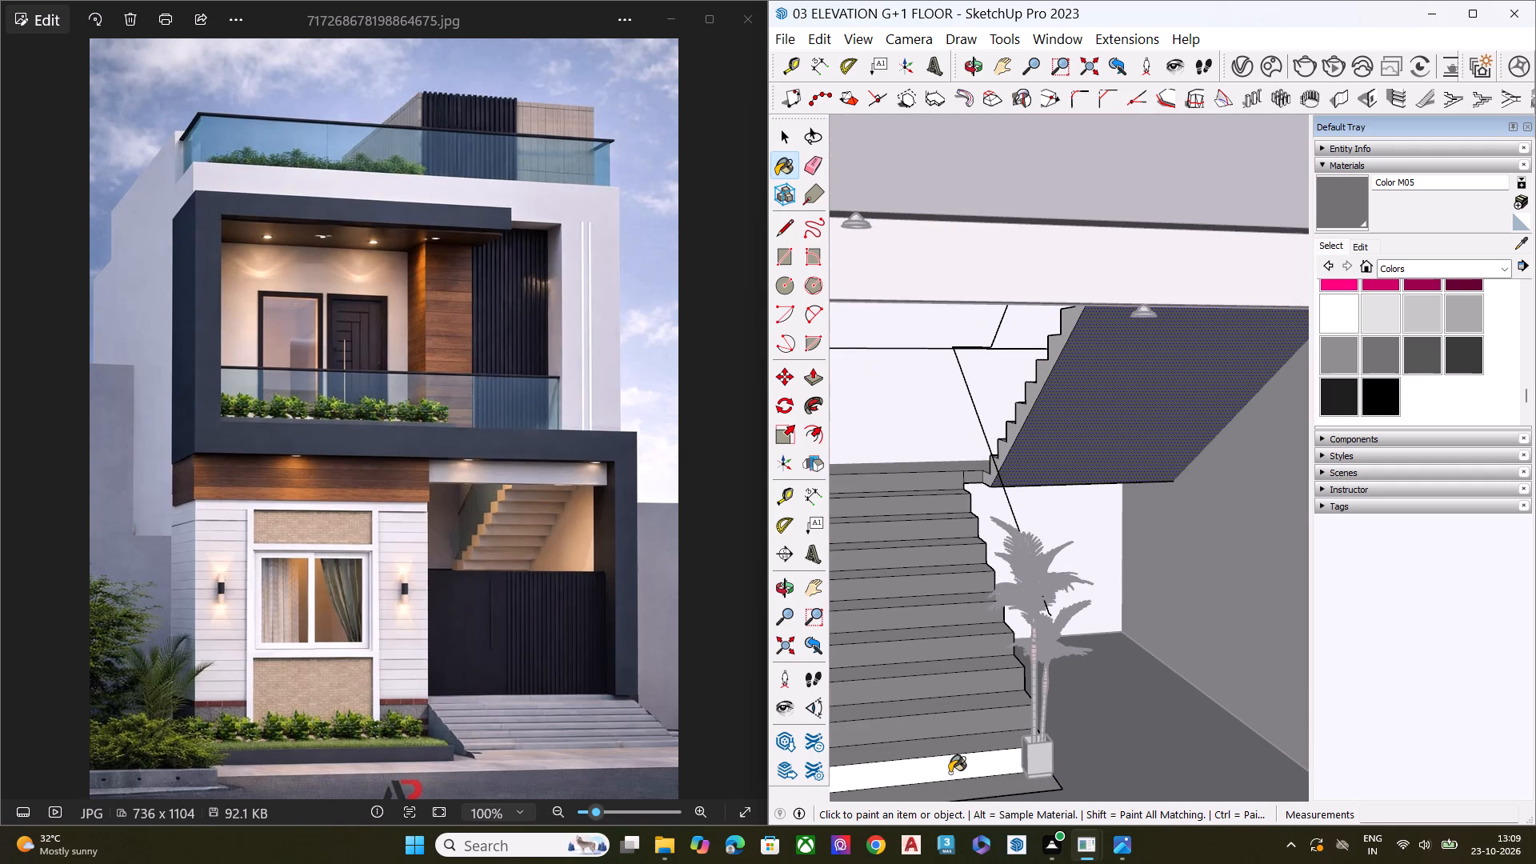
pyautogui.click(950, 773)
# Paint the stepped side faces of the upper and lower stair flights with Color M05 and exit the staircase group.
pyautogui.scroll(-5, 934, 702)
pyautogui.moveTo(989, 504); pyautogui.dragTo(1102, 466, button='middle')
pyautogui.scroll(8, 1100, 470)
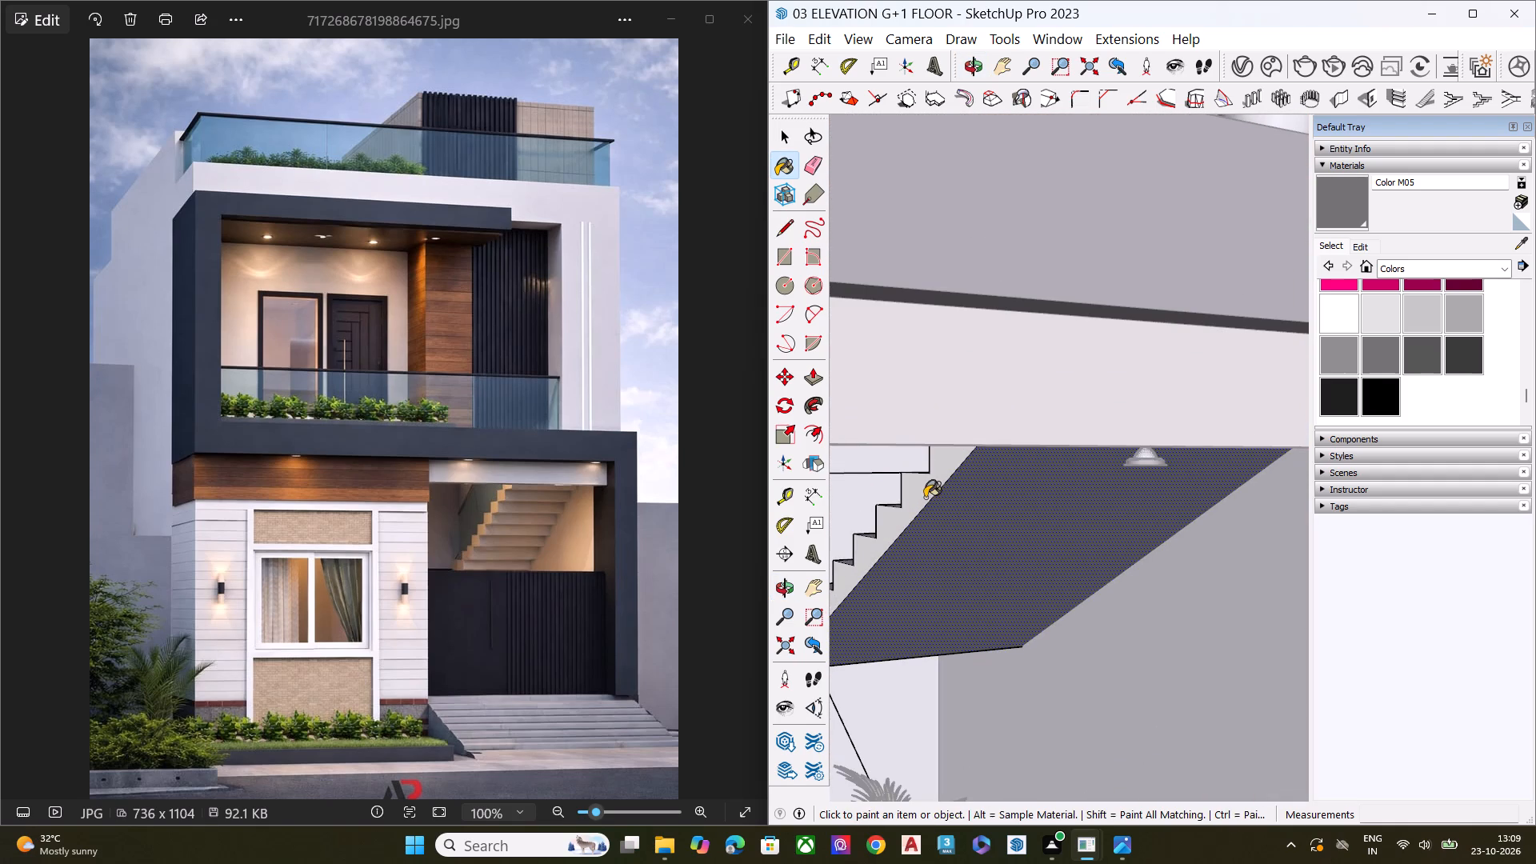
pyautogui.click(925, 498)
pyautogui.scroll(-6, 934, 506)
pyautogui.moveTo(971, 575); pyautogui.dragTo(870, 563, button='middle')
pyautogui.scroll(1, 962, 570)
pyautogui.scroll(-10, 962, 583)
pyautogui.moveTo(937, 657); pyautogui.dragTo(687, 667, button='middle')
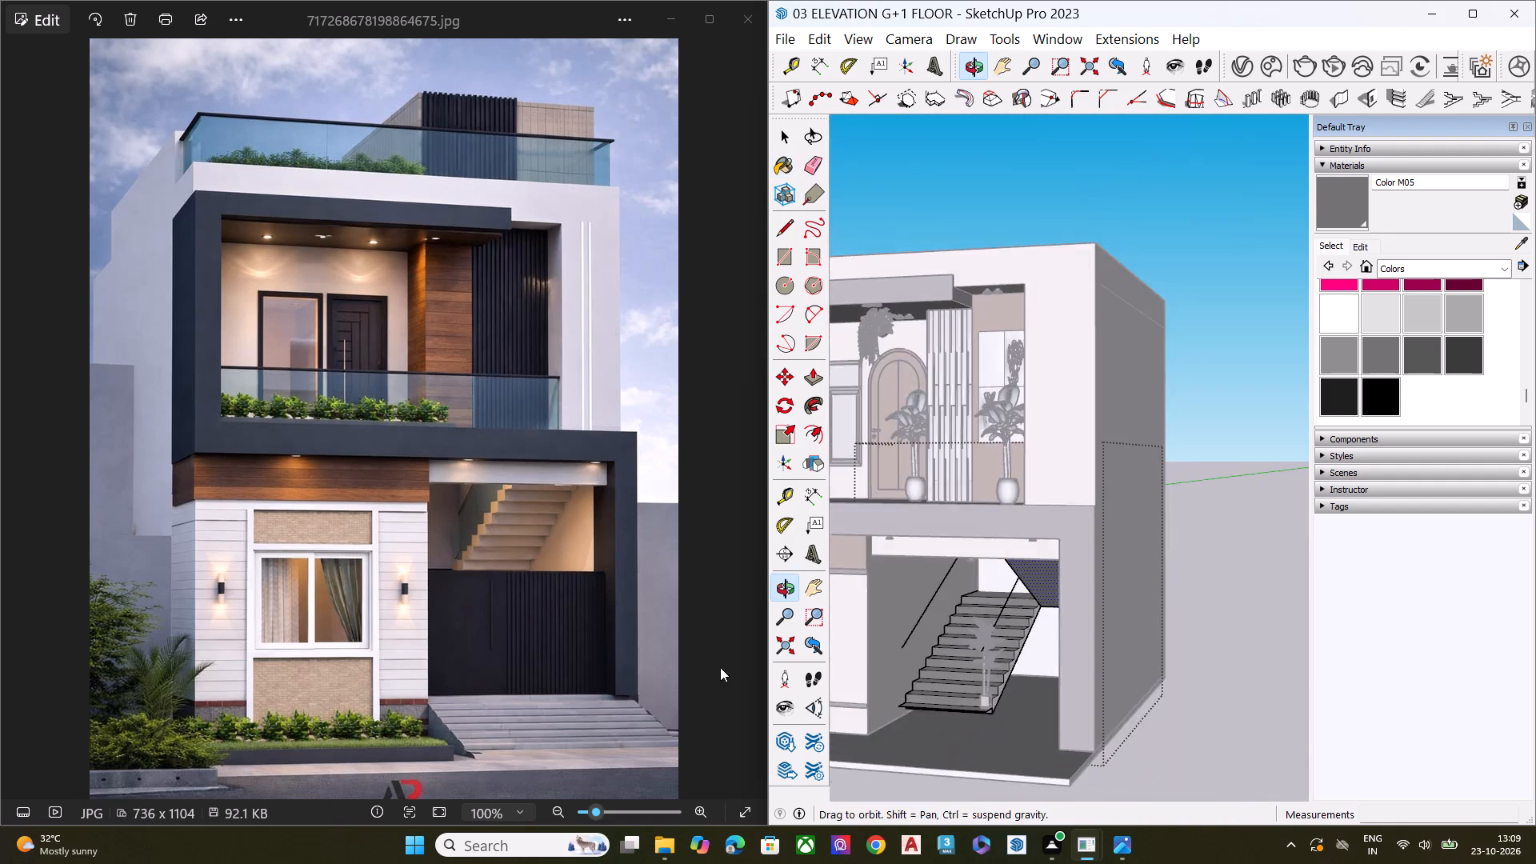
pyautogui.scroll(2, 977, 690)
pyautogui.scroll(-1, 990, 680)
pyautogui.scroll(1, 991, 679)
pyautogui.scroll(-2, 991, 679)
pyautogui.scroll(5, 991, 678)
pyautogui.scroll(-1, 1023, 675)
pyautogui.scroll(6, 1023, 675)
pyautogui.click(1014, 660)
pyautogui.scroll(-2, 1046, 649)
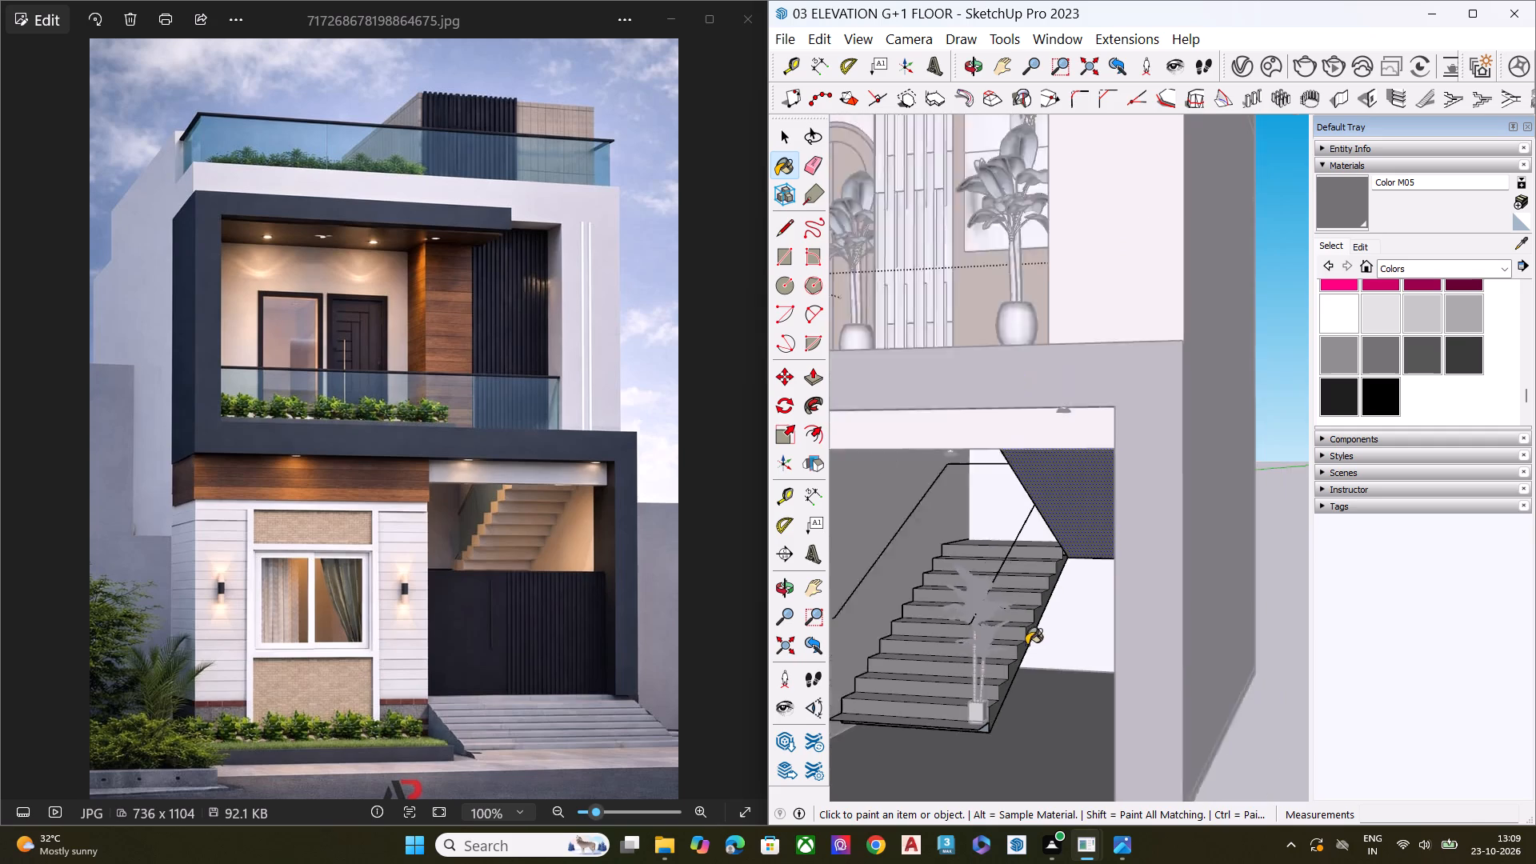
pyautogui.scroll(-5, 1026, 645)
pyautogui.press('space')
pyautogui.doubleClick(1234, 498)
# Examine the painted staircase within the full front elevation and up close through the ground-floor opening.
pyautogui.moveTo(1010, 561); pyautogui.dragTo(1154, 540, button='middle')
pyautogui.scroll(-5, 1154, 540)
pyautogui.scroll(3, 1154, 540)
pyautogui.scroll(-3, 1154, 540)
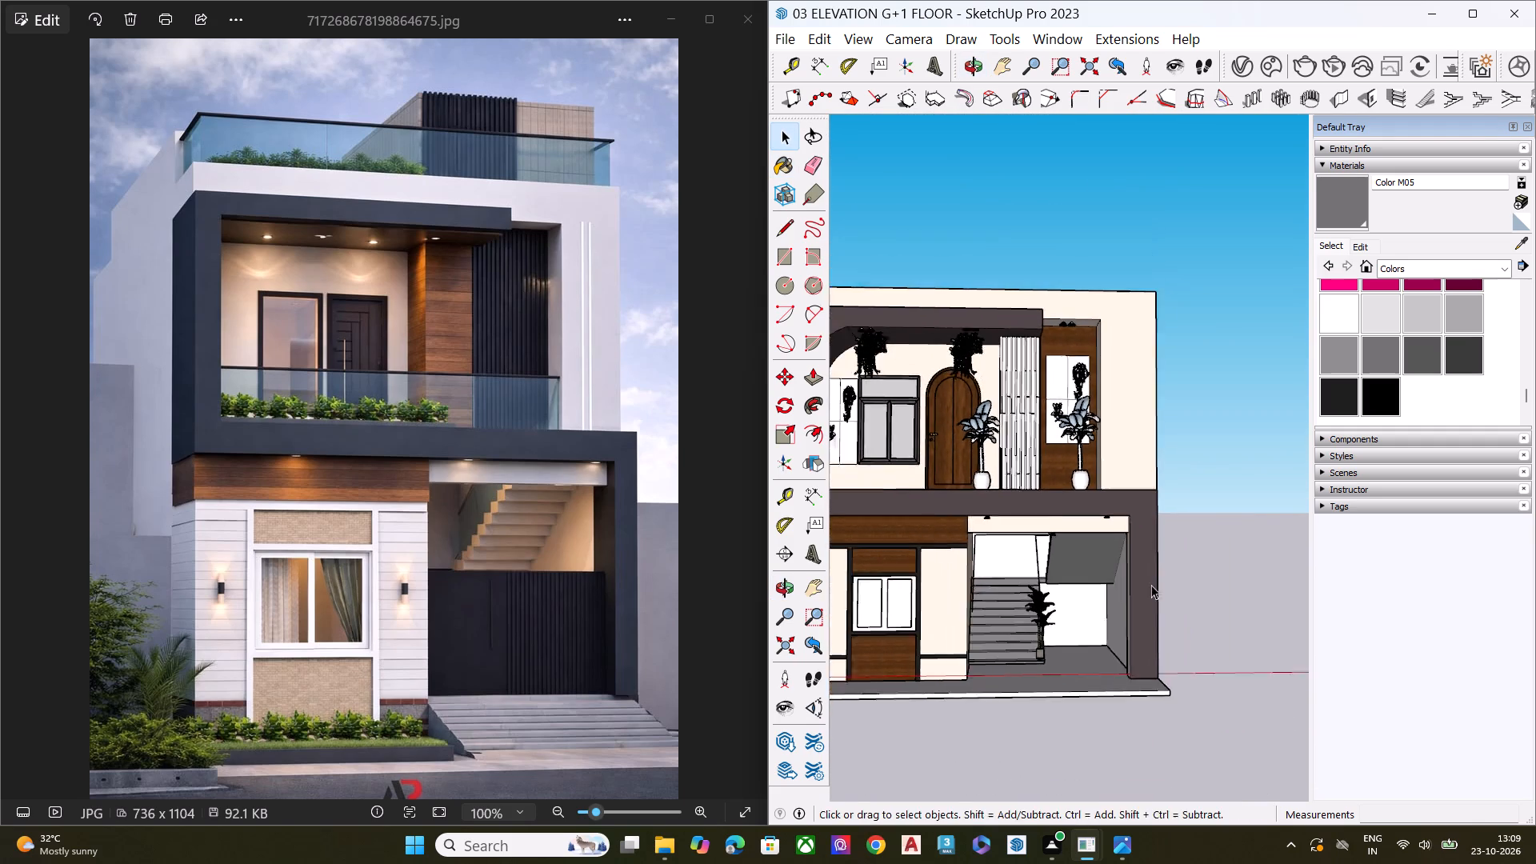
pyautogui.scroll(-1, 1151, 585)
pyautogui.moveTo(1116, 607); pyautogui.dragTo(1114, 517, button='middle')
pyautogui.scroll(-4, 1122, 523)
pyautogui.moveTo(1112, 539); pyautogui.dragTo(1135, 592, button='middle')
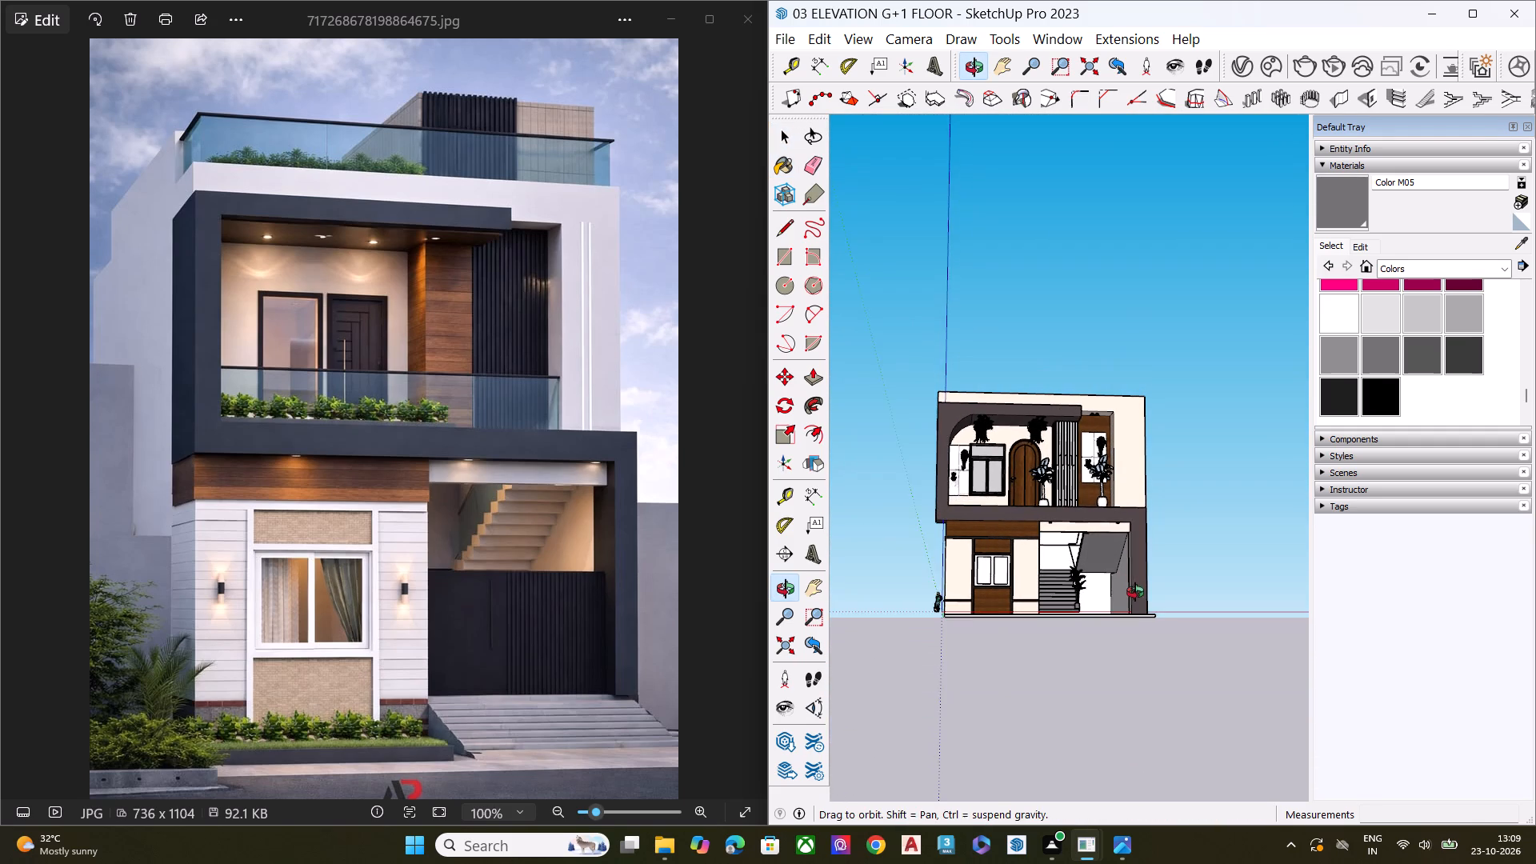
pyautogui.moveTo(1135, 592); pyautogui.dragTo(1135, 594, button='middle')
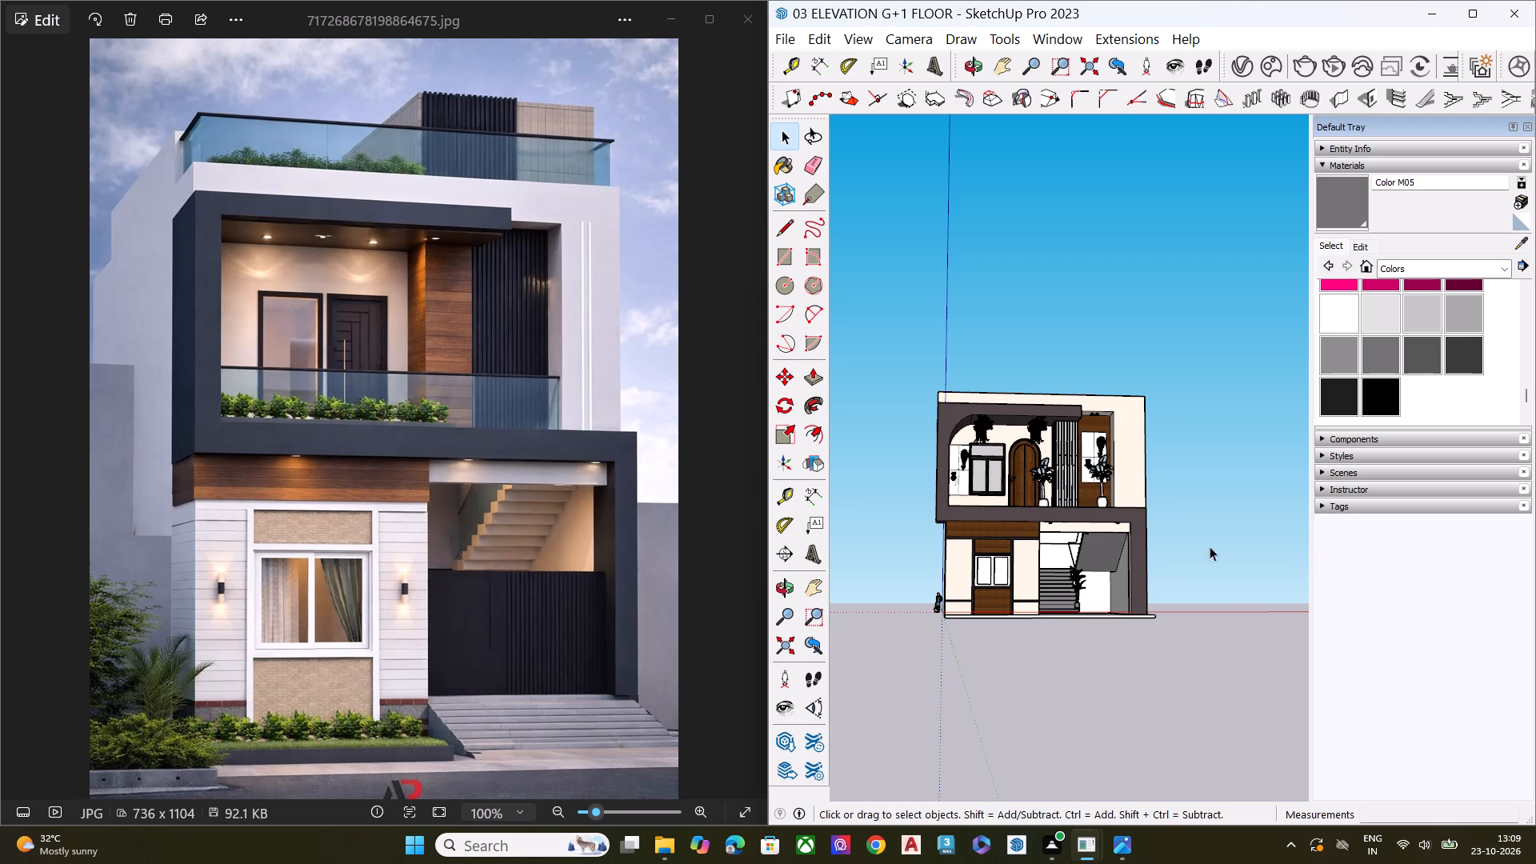
pyautogui.scroll(-1, 1107, 527)
pyautogui.moveTo(1071, 561); pyautogui.dragTo(1138, 686, button='middle')
pyautogui.scroll(1, 1101, 609)
pyautogui.scroll(-3, 1101, 608)
pyautogui.scroll(5, 1101, 608)
pyautogui.moveTo(966, 593); pyautogui.dragTo(998, 538, button='middle')
pyautogui.scroll(8, 1107, 534)
pyautogui.moveTo(1084, 552); pyautogui.dragTo(896, 521, button='middle')
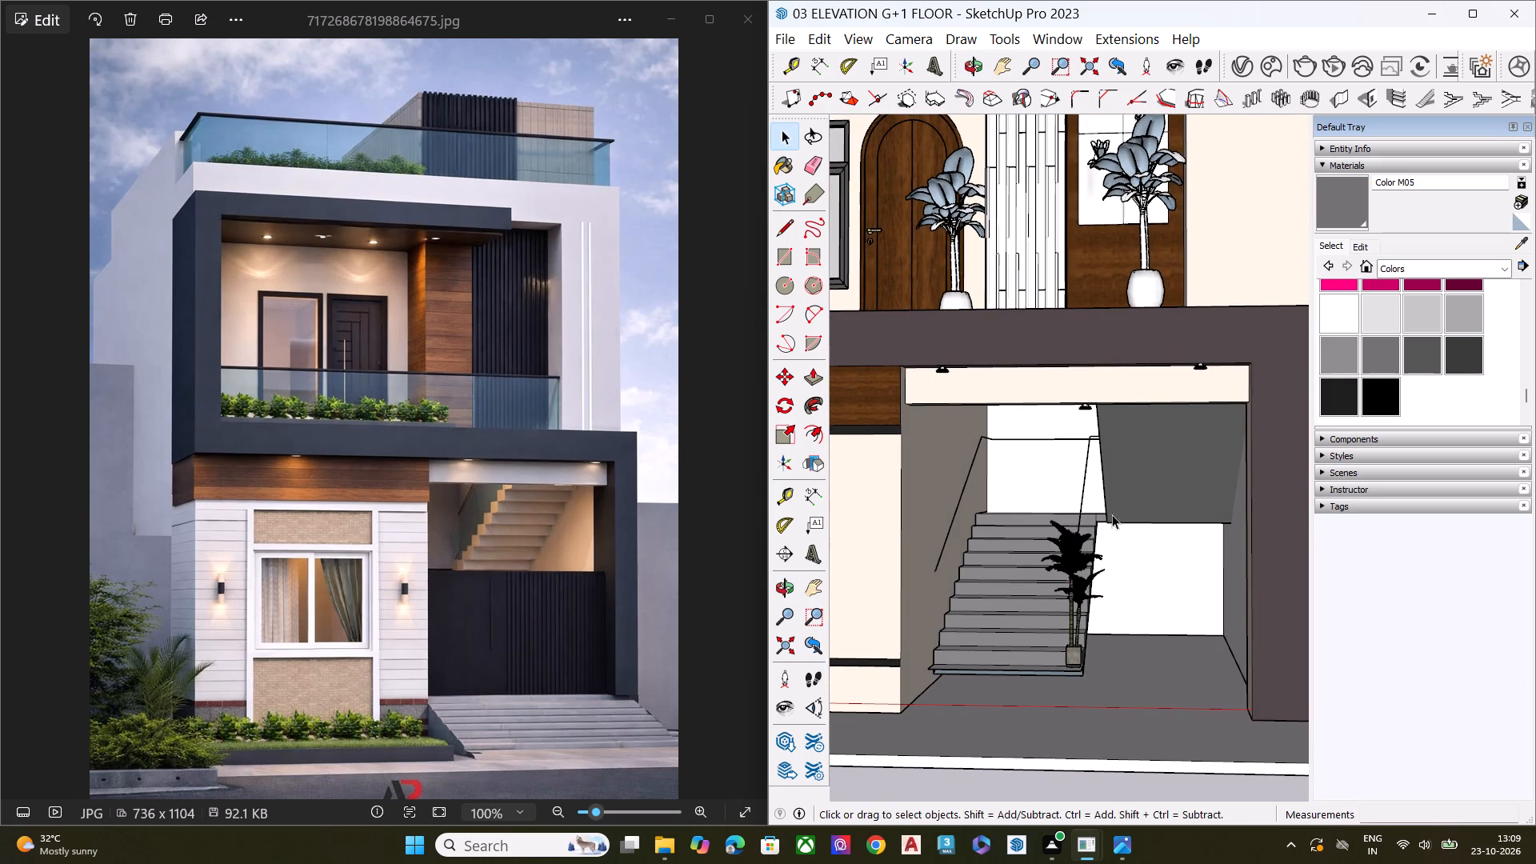
pyautogui.moveTo(1115, 535); pyautogui.dragTo(1146, 526, button='middle')
# Paint the rear wall behind the stair flights, in the ground-floor opening, with the light beige Material5.
pyautogui.click(1323, 245)
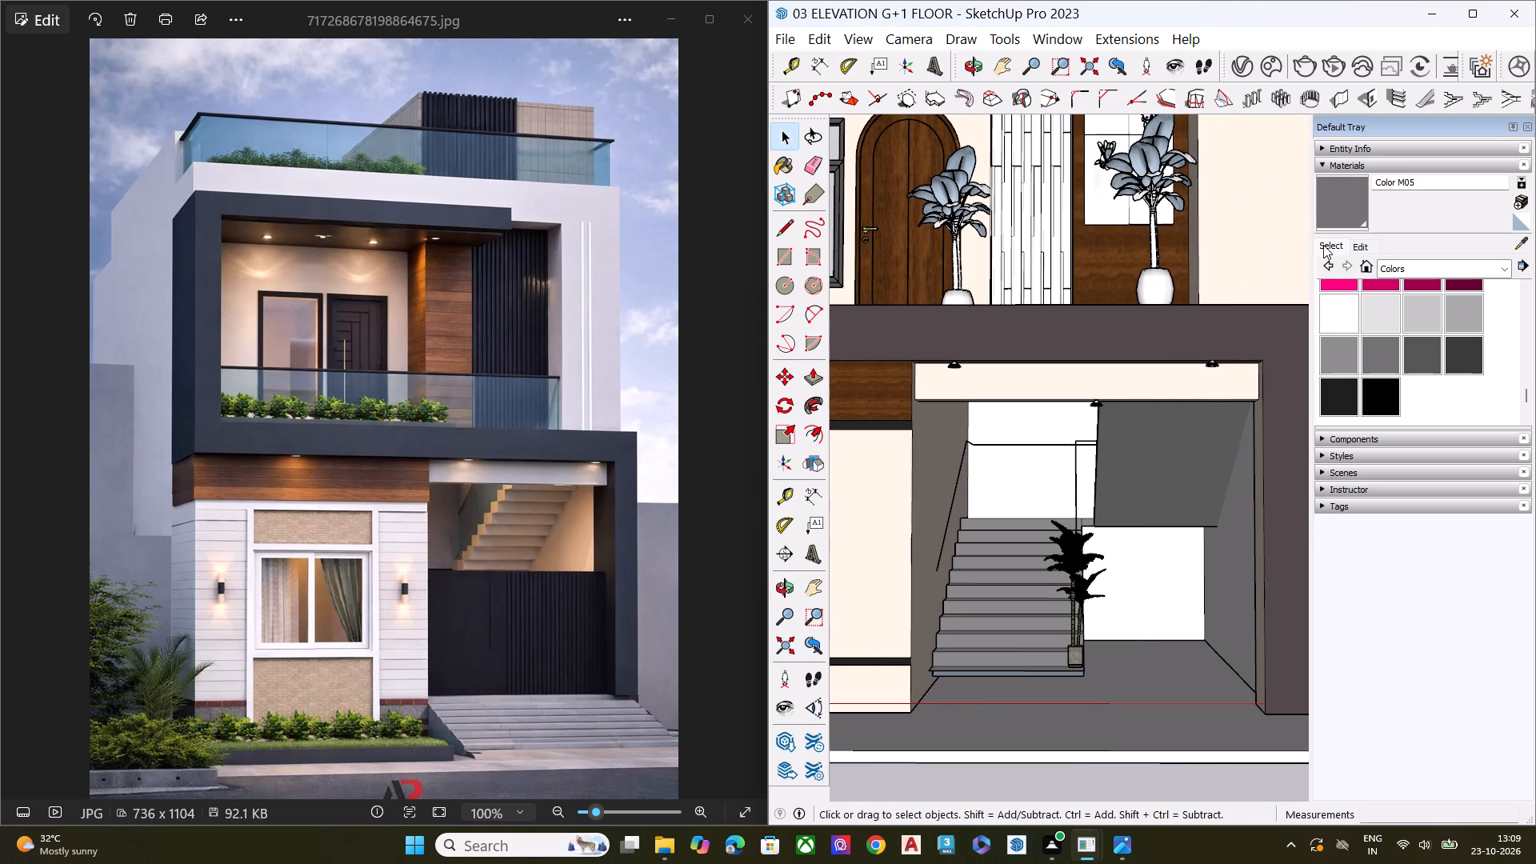
pyautogui.click(1392, 264)
pyautogui.scroll(-11, 1424, 389)
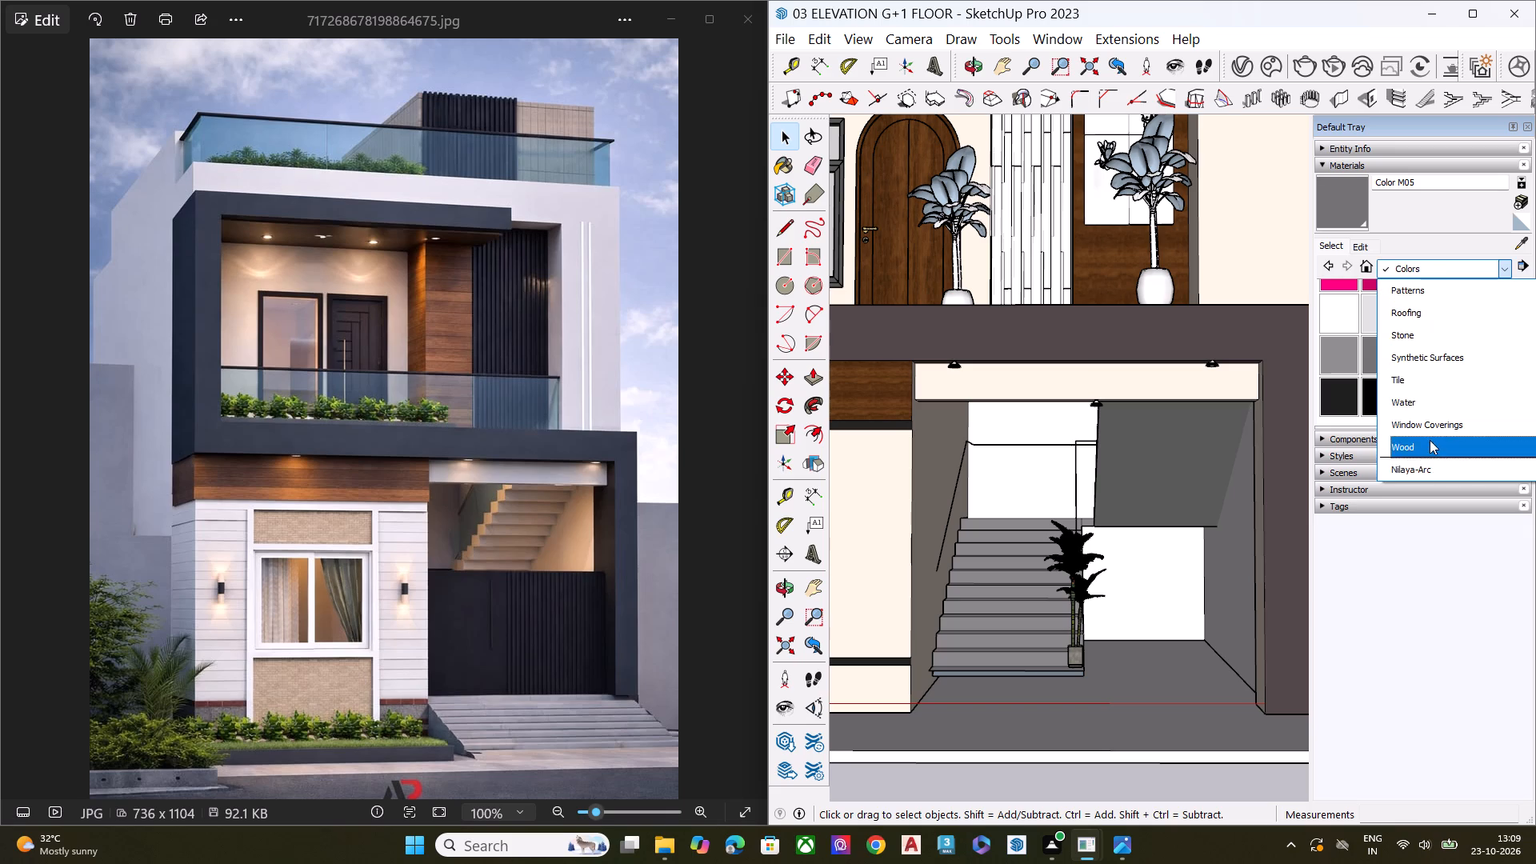
pyautogui.click(1433, 469)
pyautogui.click(1349, 309)
pyautogui.click(1386, 309)
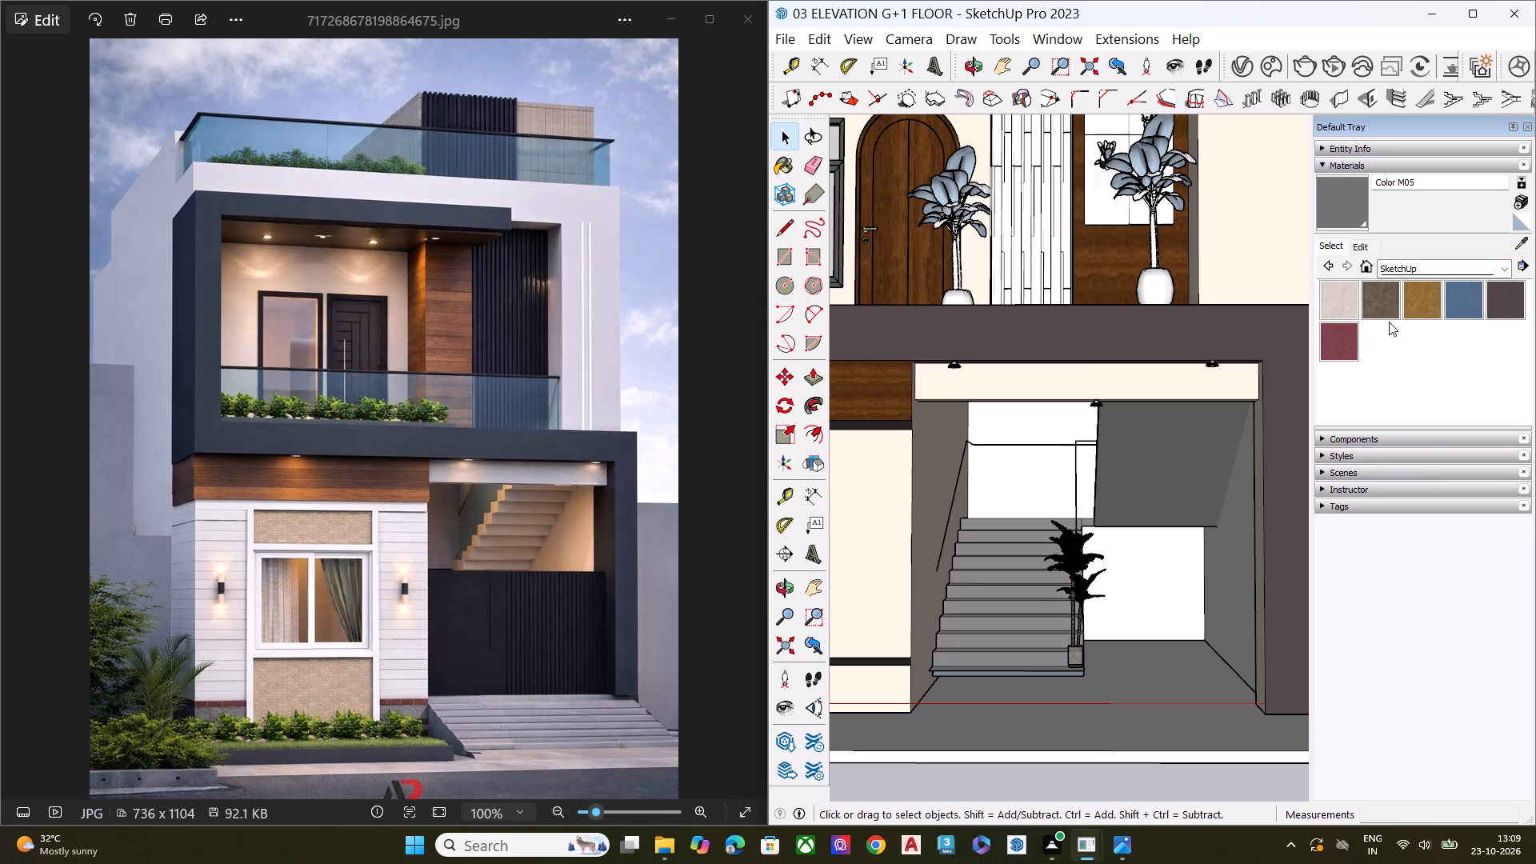
pyautogui.click(1341, 303)
pyautogui.doubleClick(1028, 469)
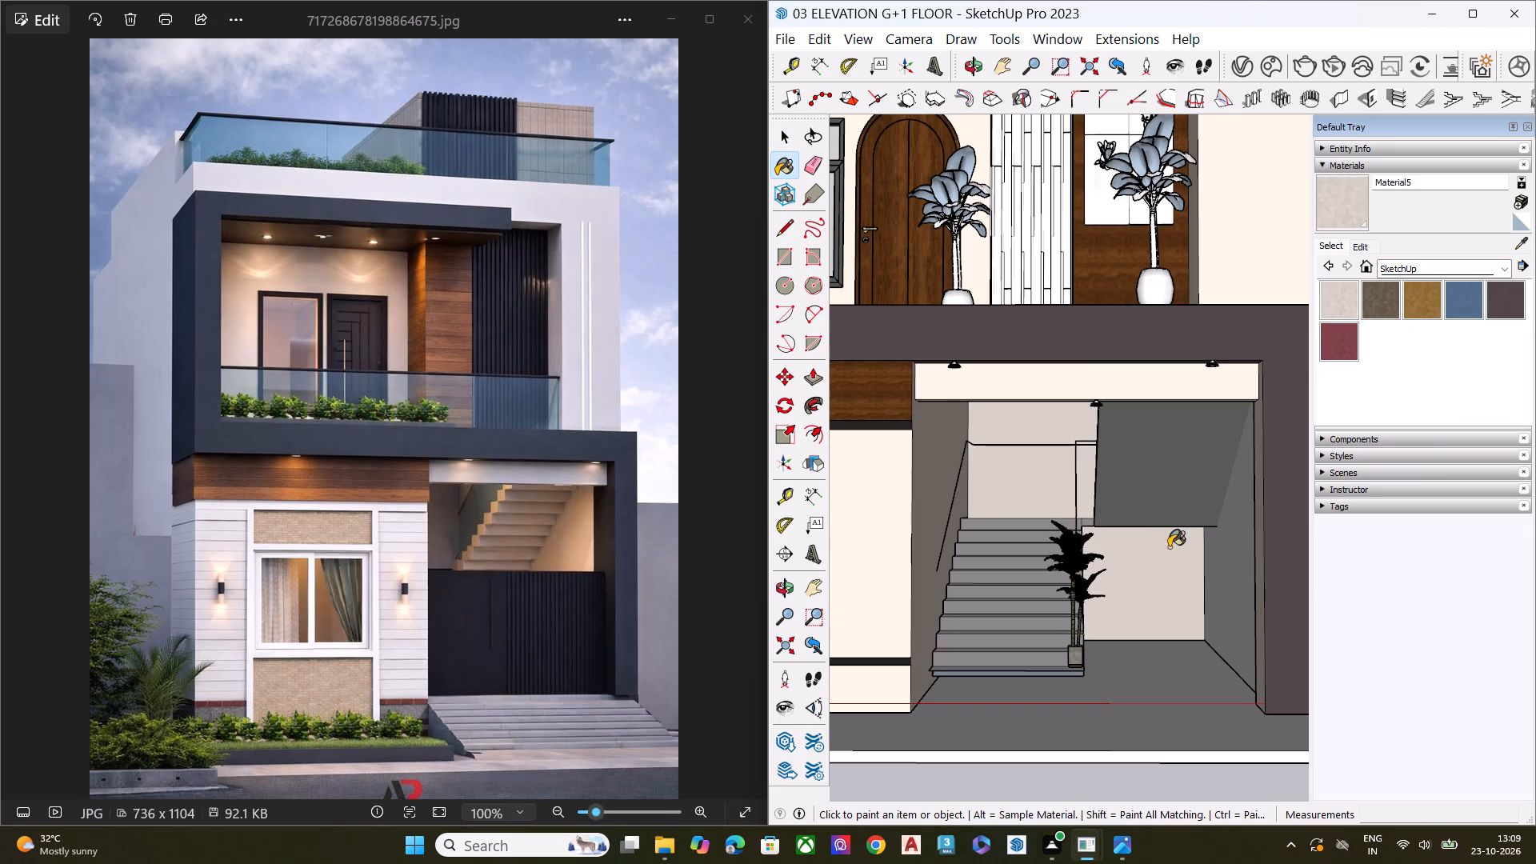
pyautogui.click(1206, 568)
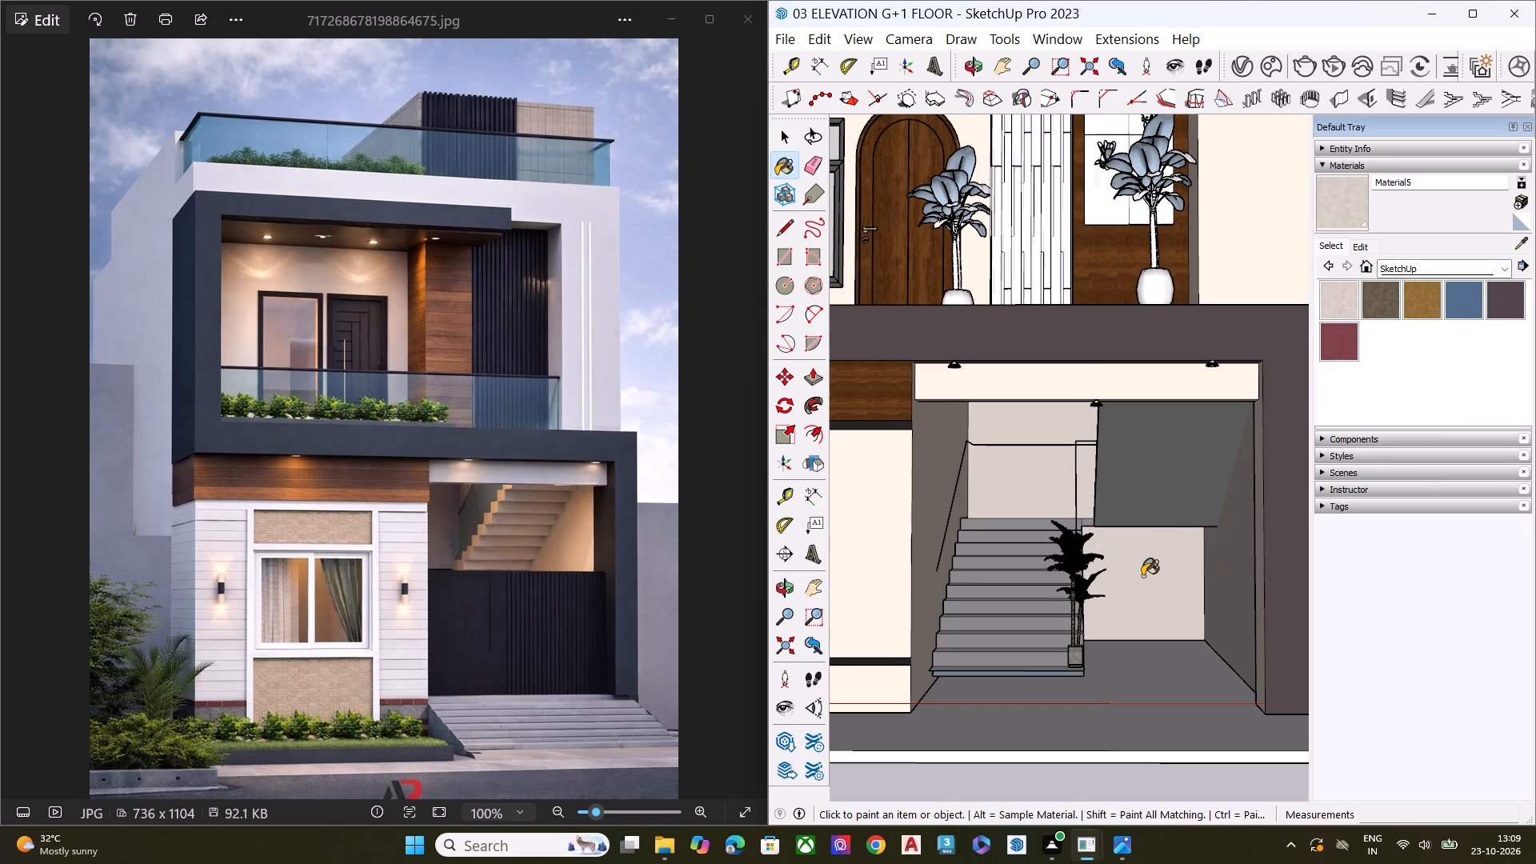
pyautogui.press('space')
pyautogui.press('space')
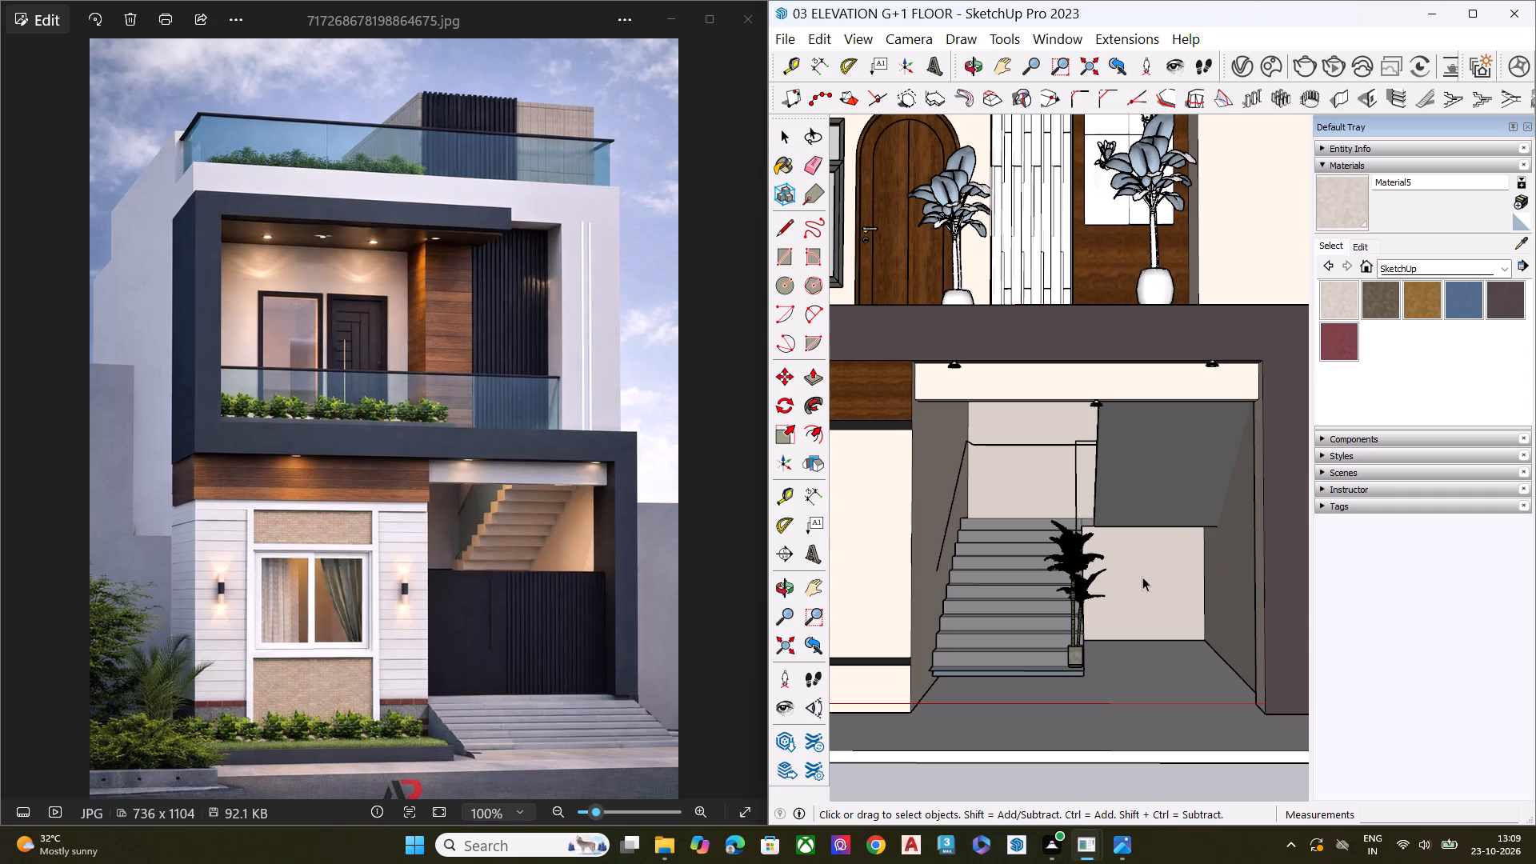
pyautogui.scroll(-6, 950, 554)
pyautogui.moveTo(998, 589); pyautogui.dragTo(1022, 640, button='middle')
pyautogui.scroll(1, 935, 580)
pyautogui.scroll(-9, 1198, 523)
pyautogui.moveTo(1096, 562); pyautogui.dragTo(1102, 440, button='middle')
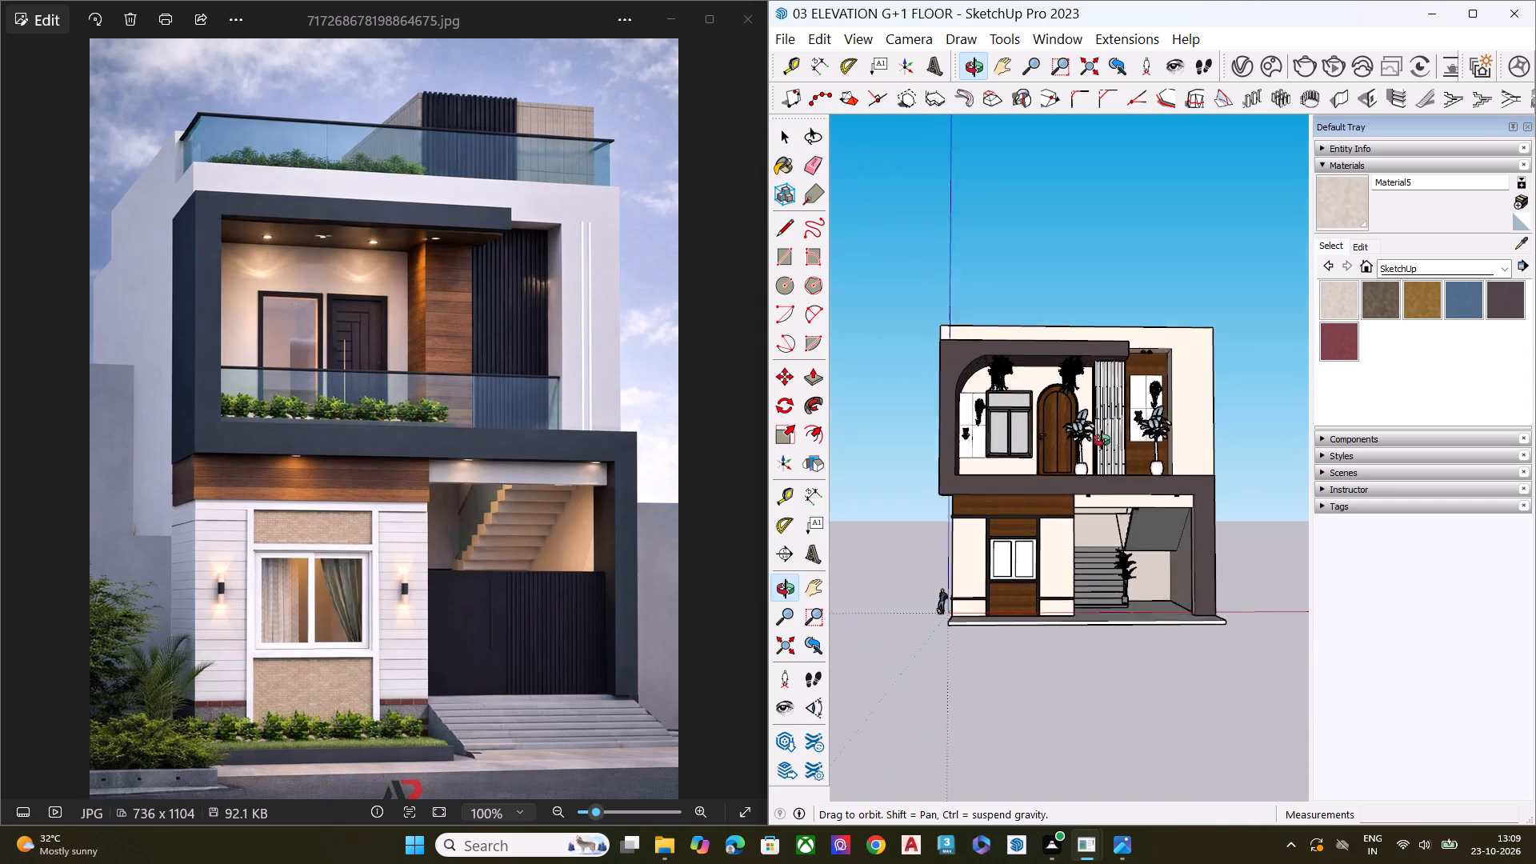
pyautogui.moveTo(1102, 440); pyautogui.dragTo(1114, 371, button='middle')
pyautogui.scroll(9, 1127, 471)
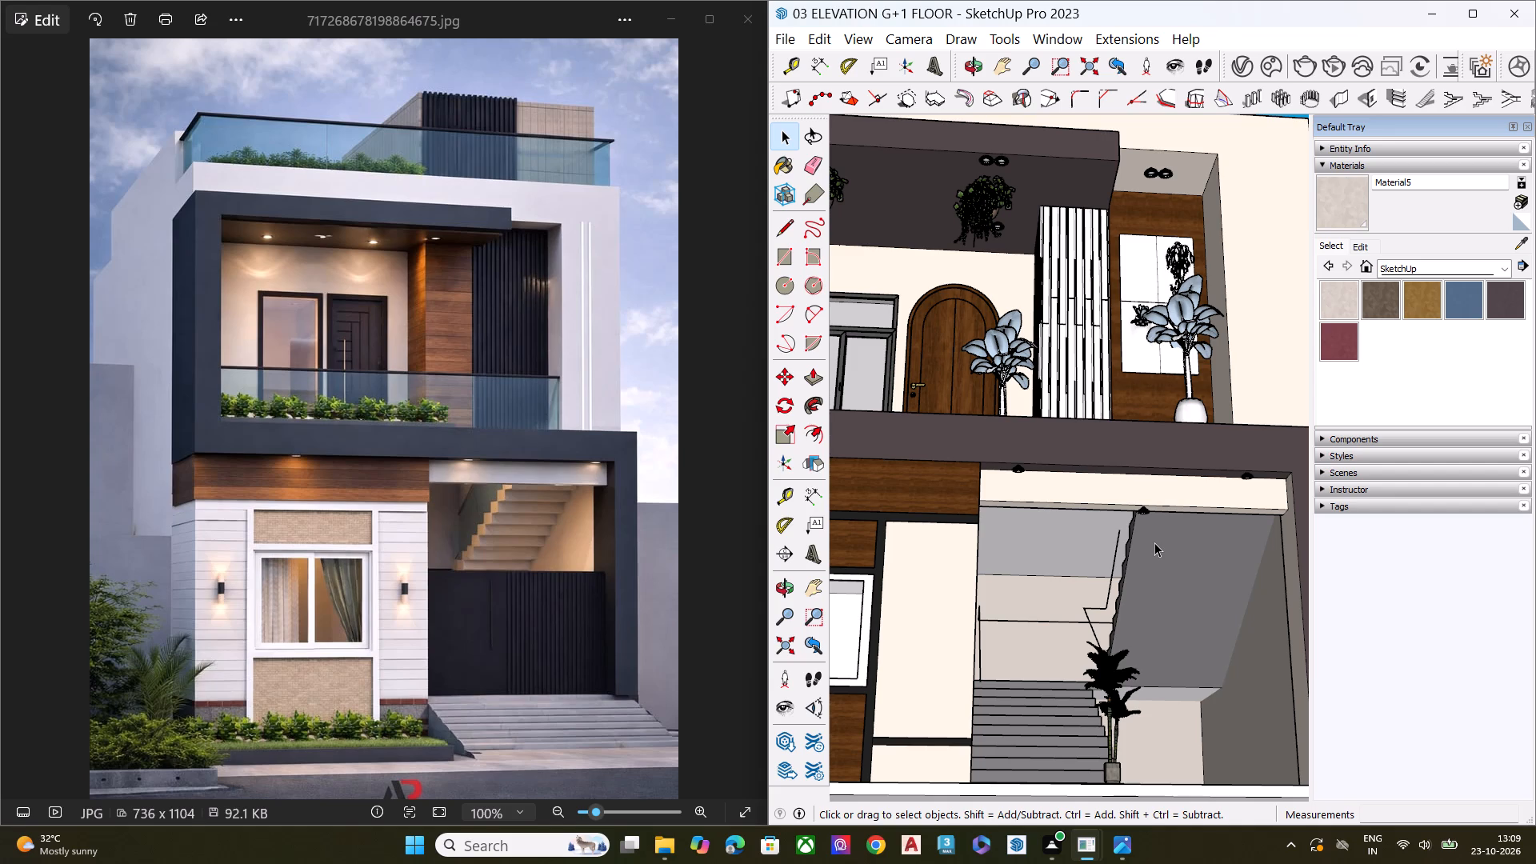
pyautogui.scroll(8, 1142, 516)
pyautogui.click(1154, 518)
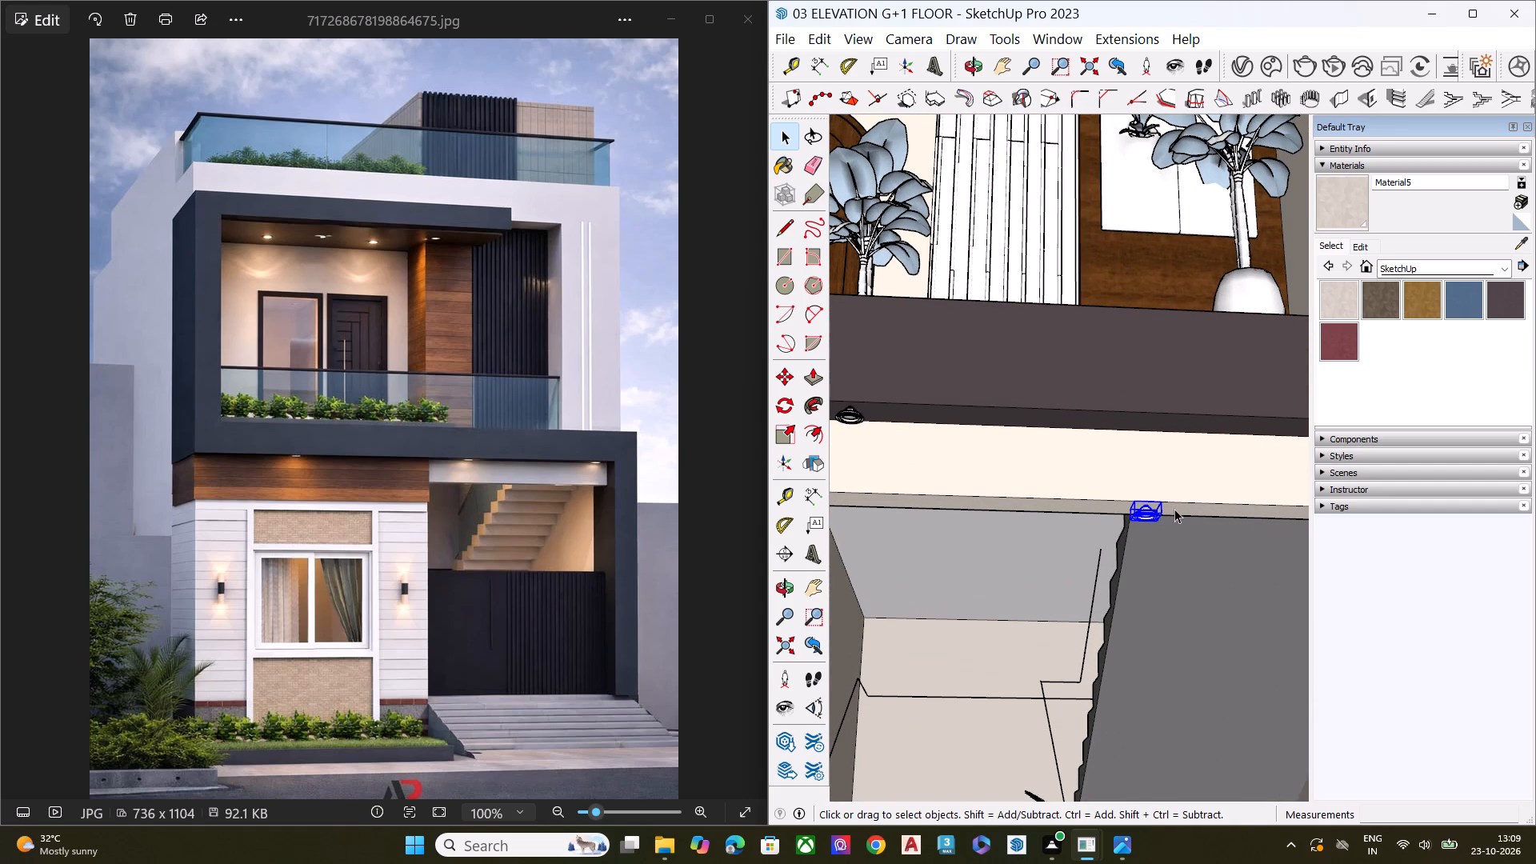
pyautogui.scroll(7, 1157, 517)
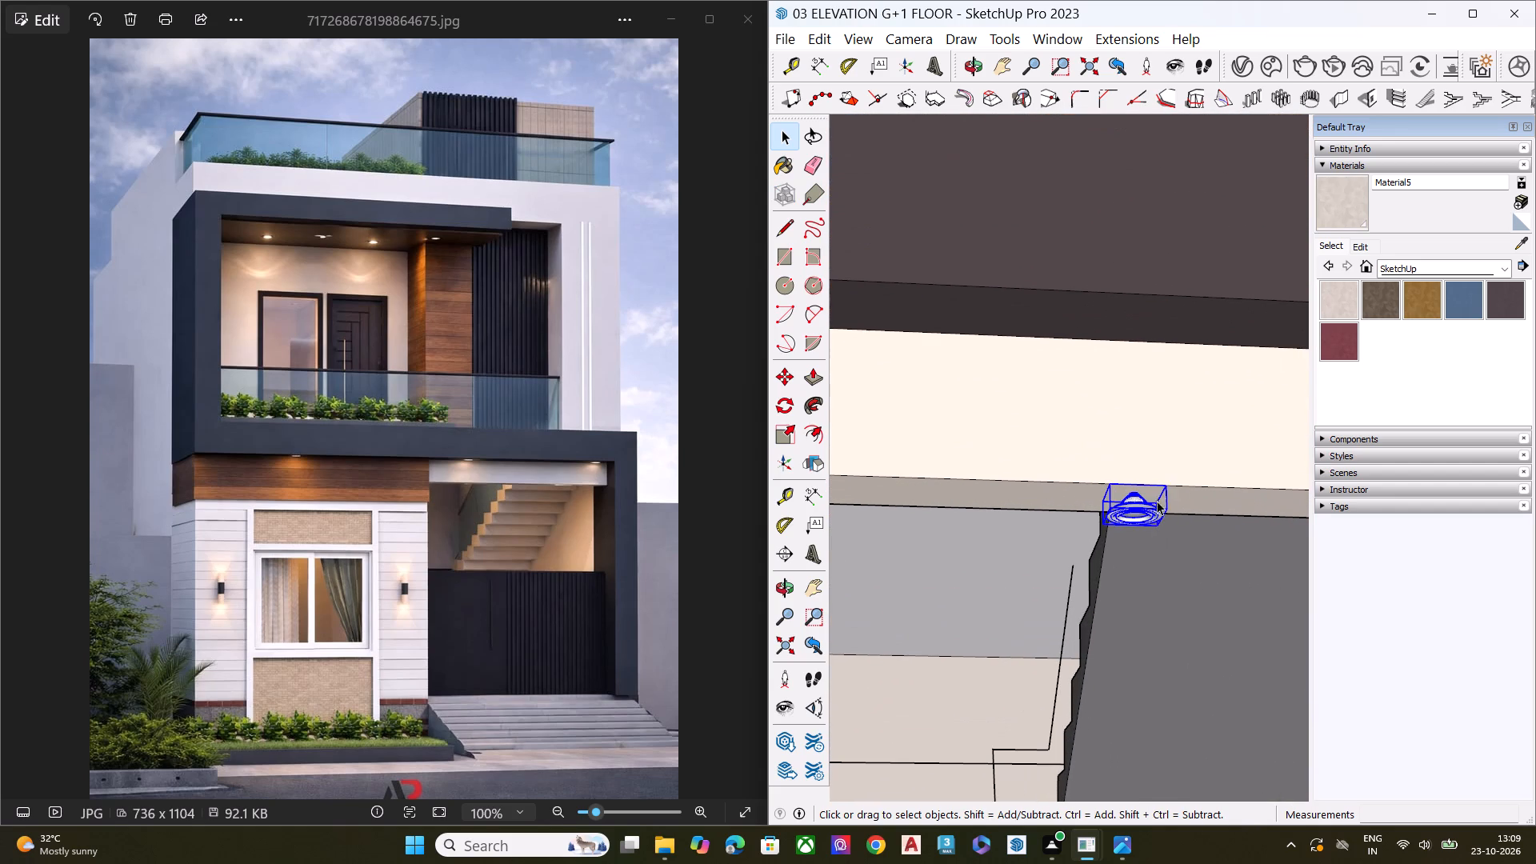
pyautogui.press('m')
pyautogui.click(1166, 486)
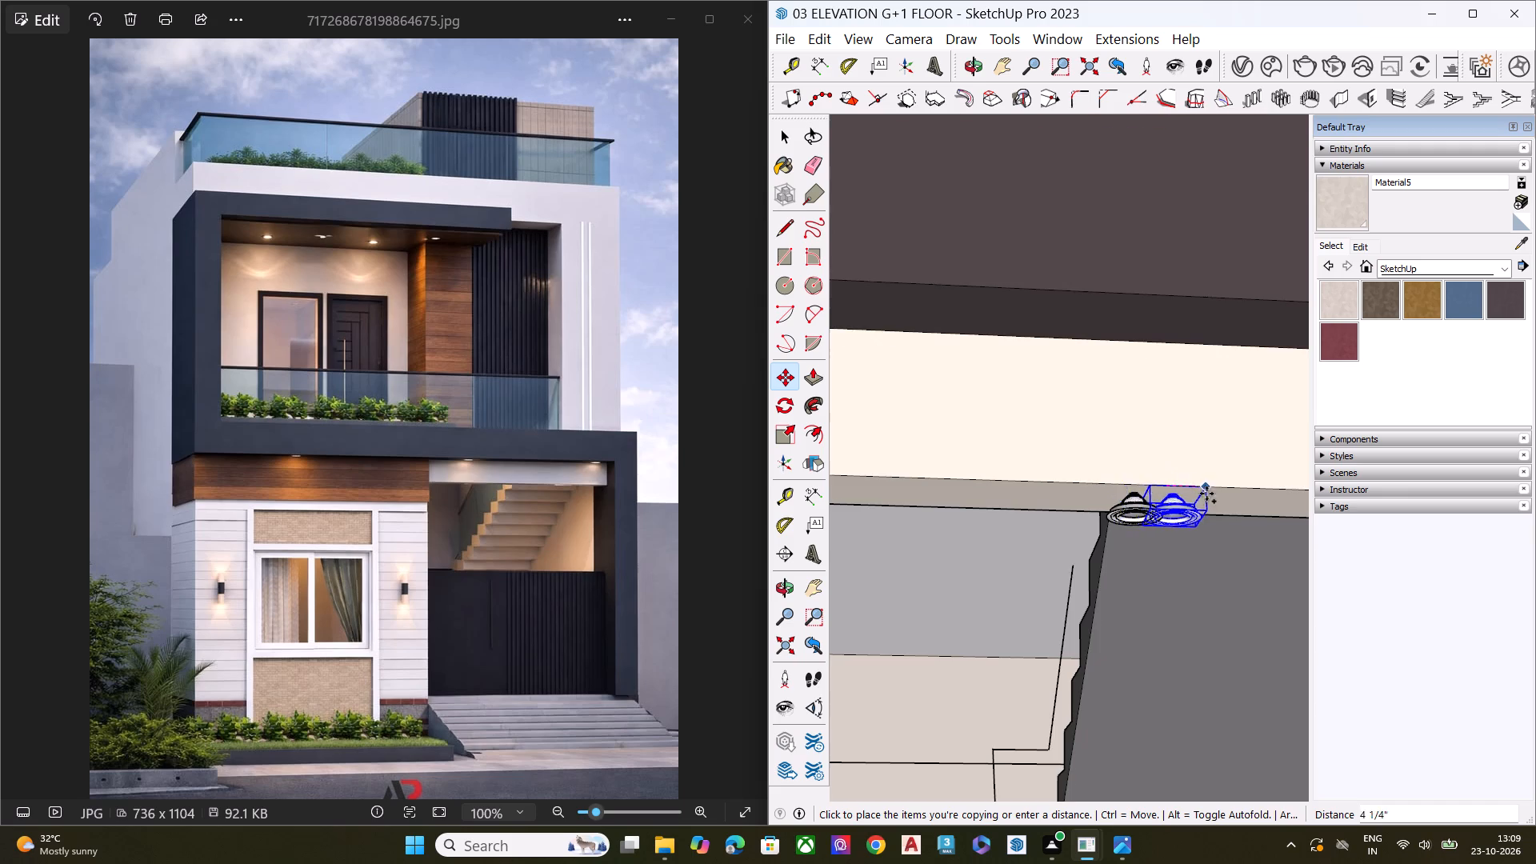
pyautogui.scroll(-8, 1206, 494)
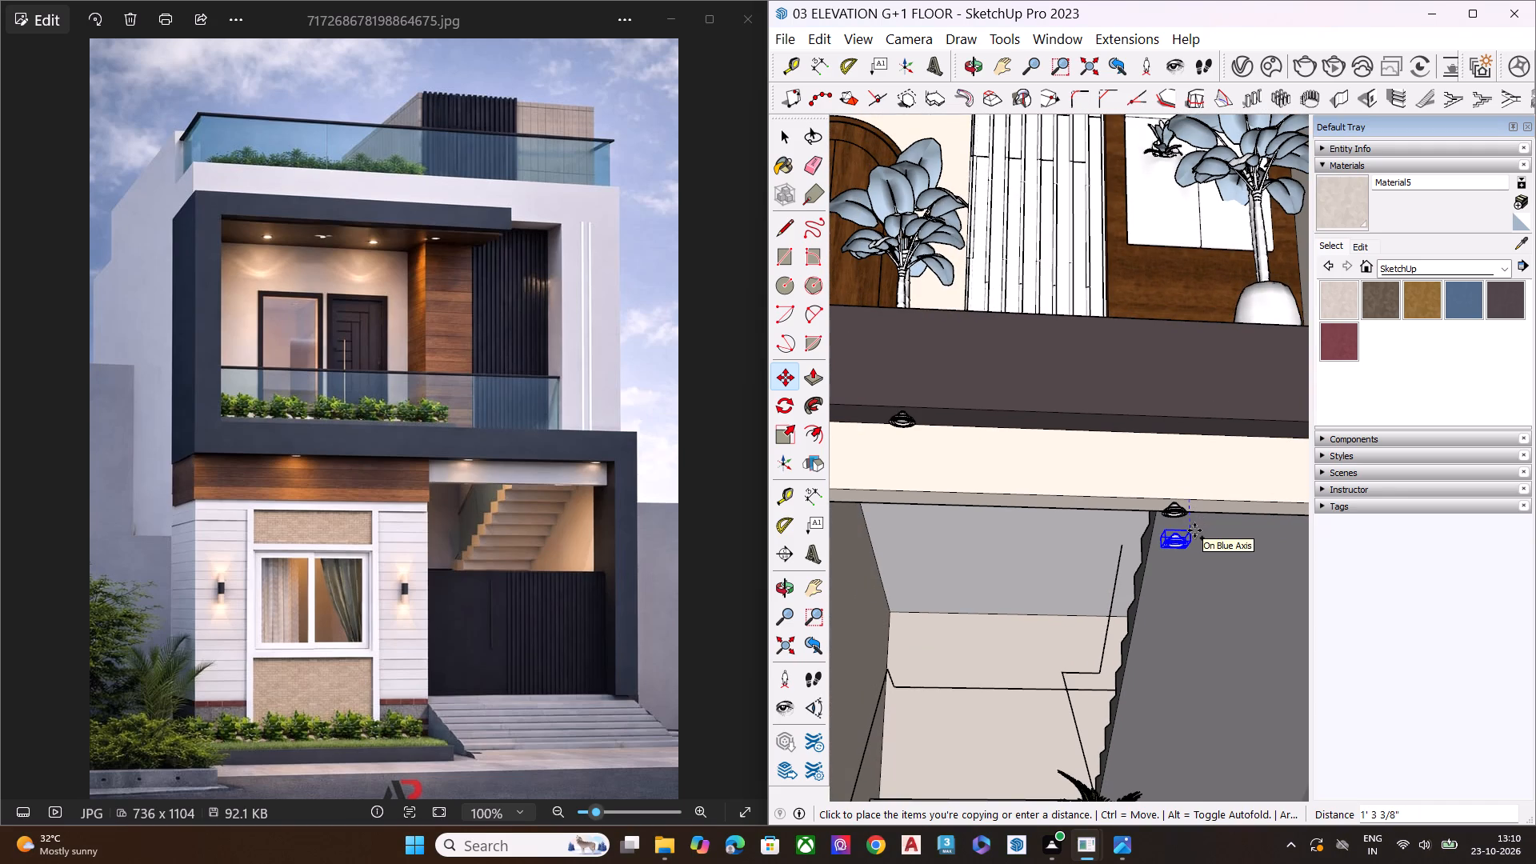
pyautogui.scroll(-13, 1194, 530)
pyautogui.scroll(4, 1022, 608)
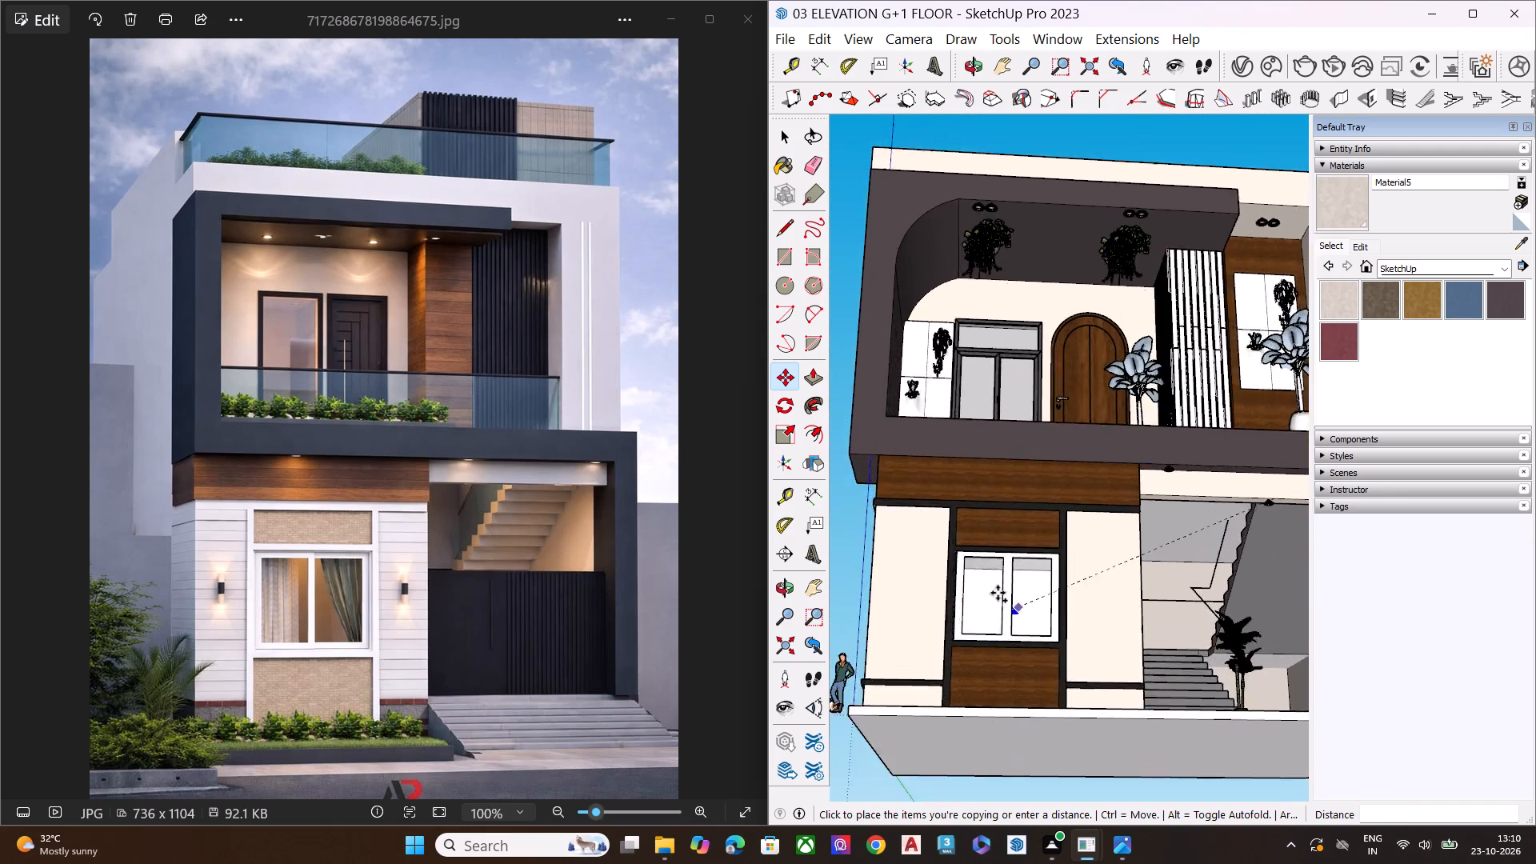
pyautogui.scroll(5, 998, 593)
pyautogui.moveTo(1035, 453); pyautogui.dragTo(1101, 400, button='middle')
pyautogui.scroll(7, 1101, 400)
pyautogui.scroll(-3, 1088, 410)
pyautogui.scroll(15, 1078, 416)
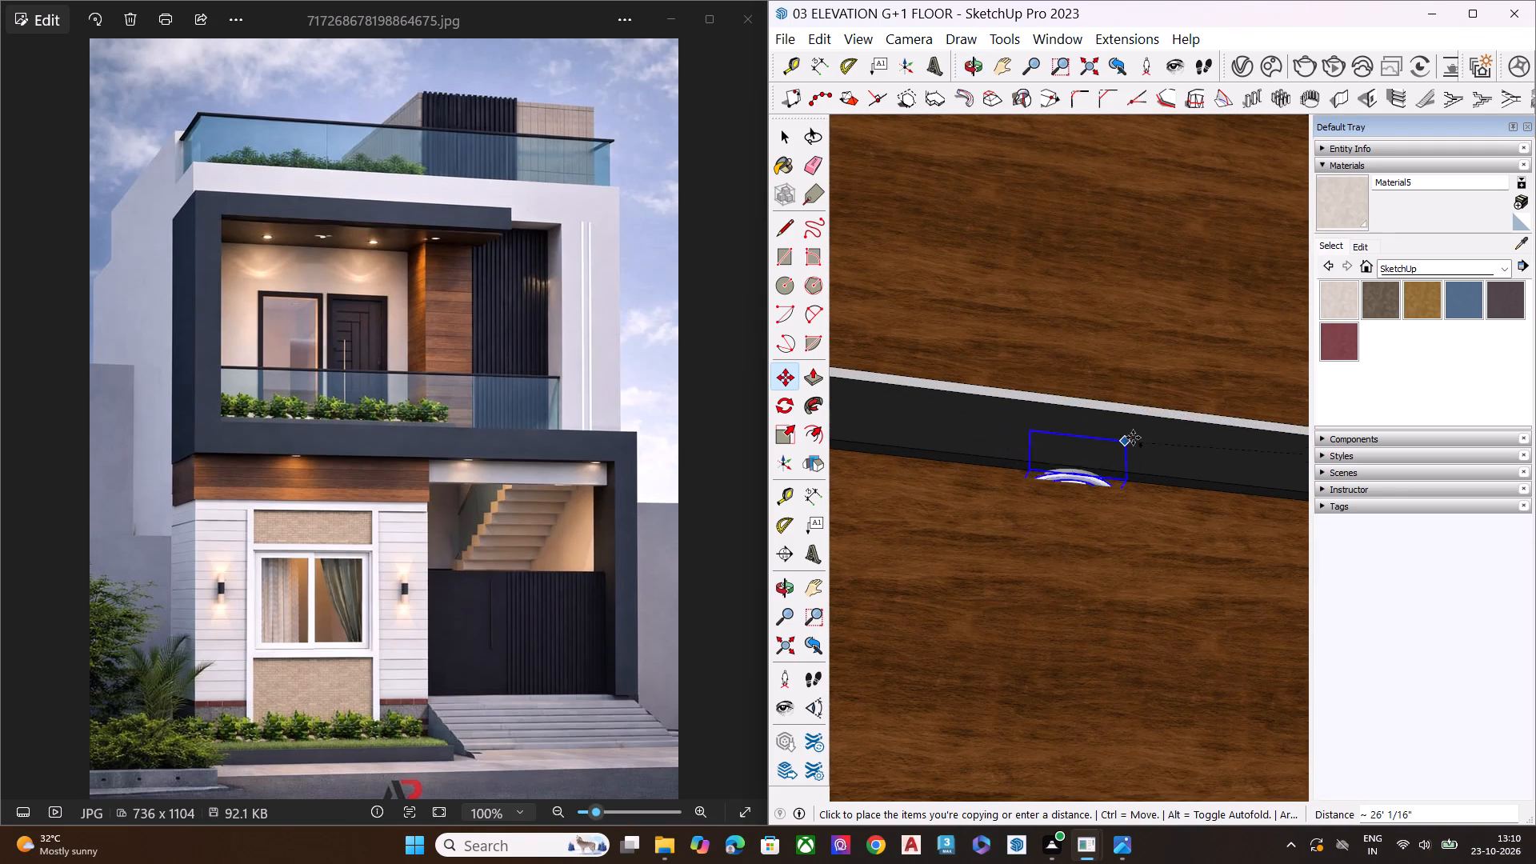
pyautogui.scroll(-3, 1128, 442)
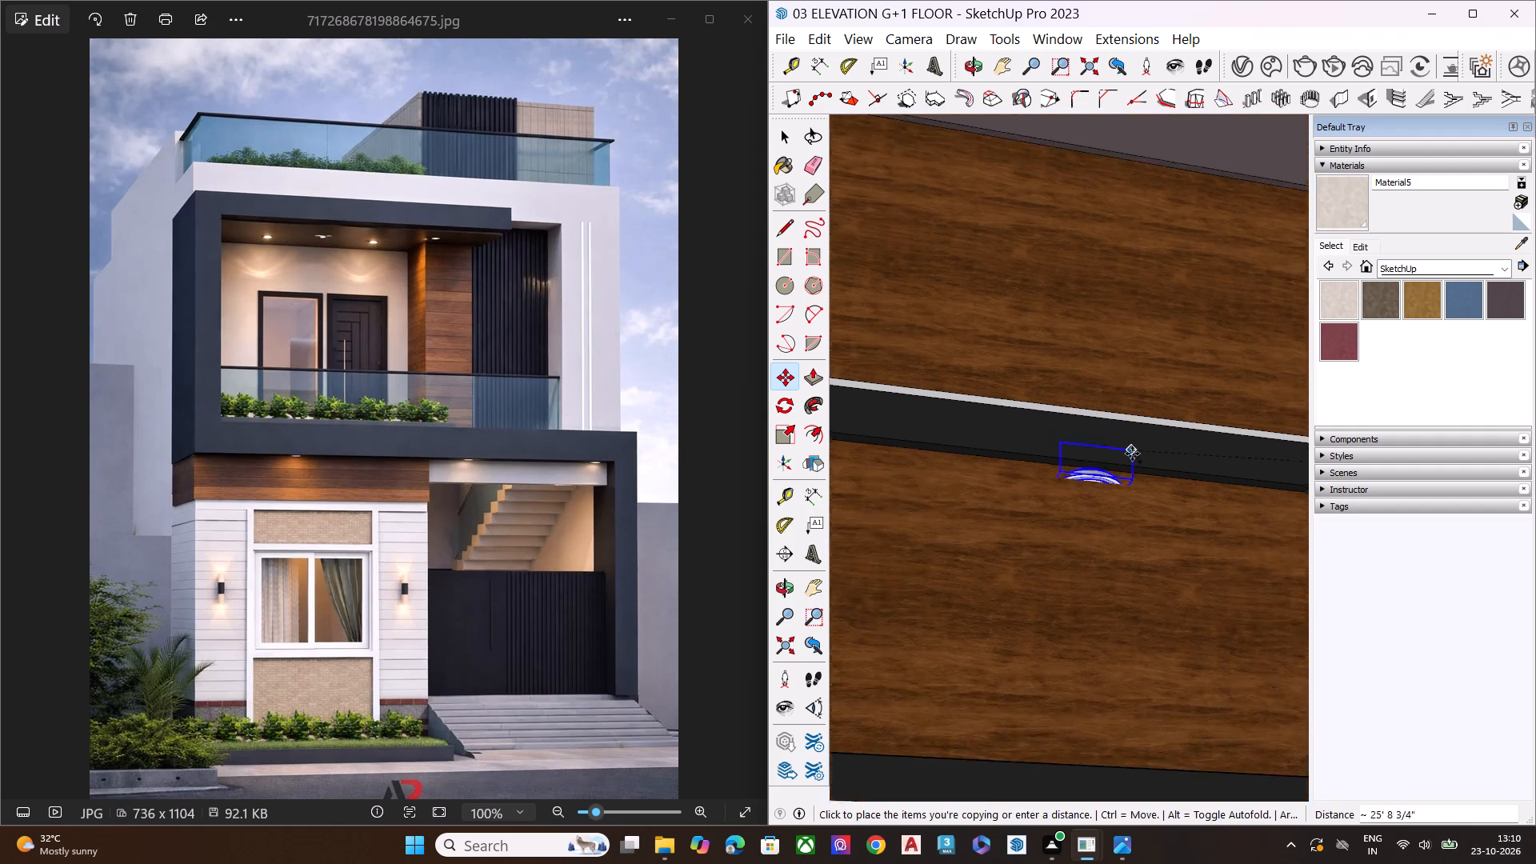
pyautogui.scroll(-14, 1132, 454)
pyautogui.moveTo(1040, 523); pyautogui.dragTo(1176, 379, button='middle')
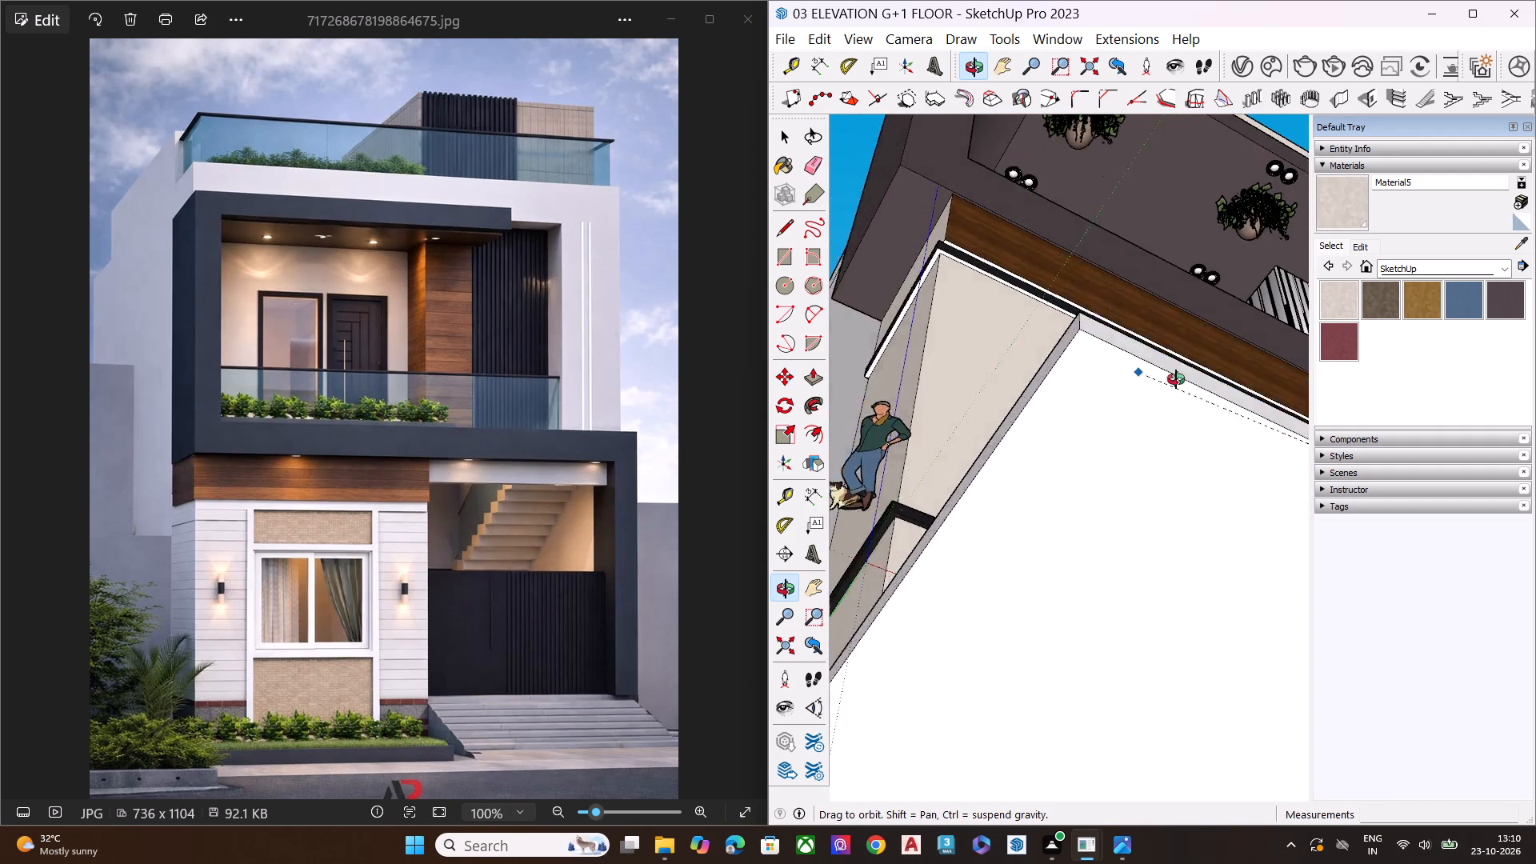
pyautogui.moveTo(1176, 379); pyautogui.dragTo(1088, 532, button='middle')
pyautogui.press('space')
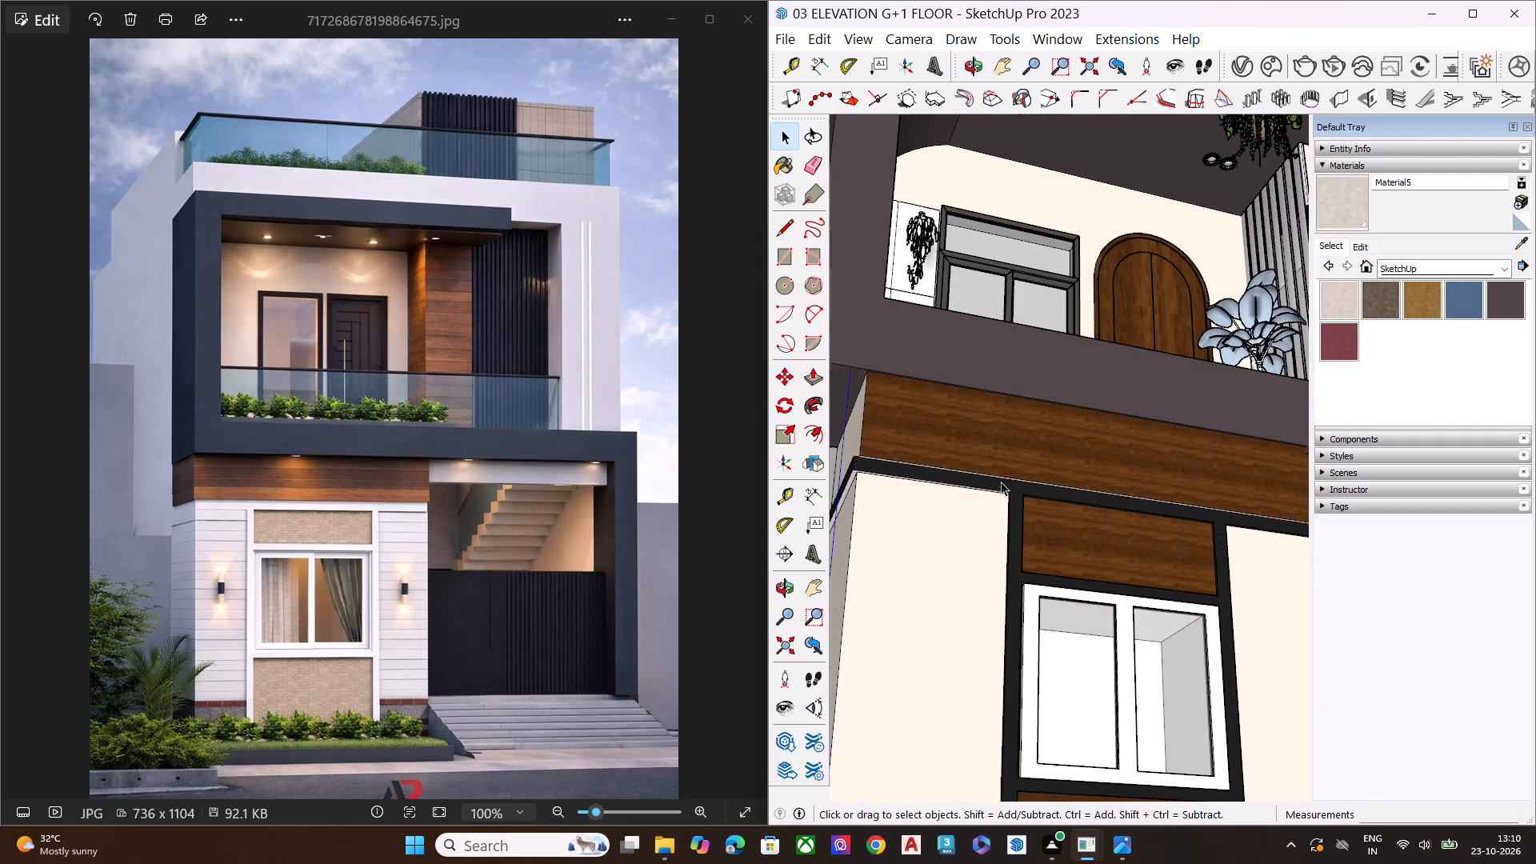
# Push the wood band above the ground-floor window inward by about 1' 7 5/8".
pyautogui.scroll(-15, 1001, 481)
pyautogui.moveTo(1032, 490); pyautogui.dragTo(1321, 674, button='middle')
pyautogui.scroll(8, 1143, 515)
pyautogui.click(1077, 506)
pyautogui.press('p')
pyautogui.click(1077, 506)
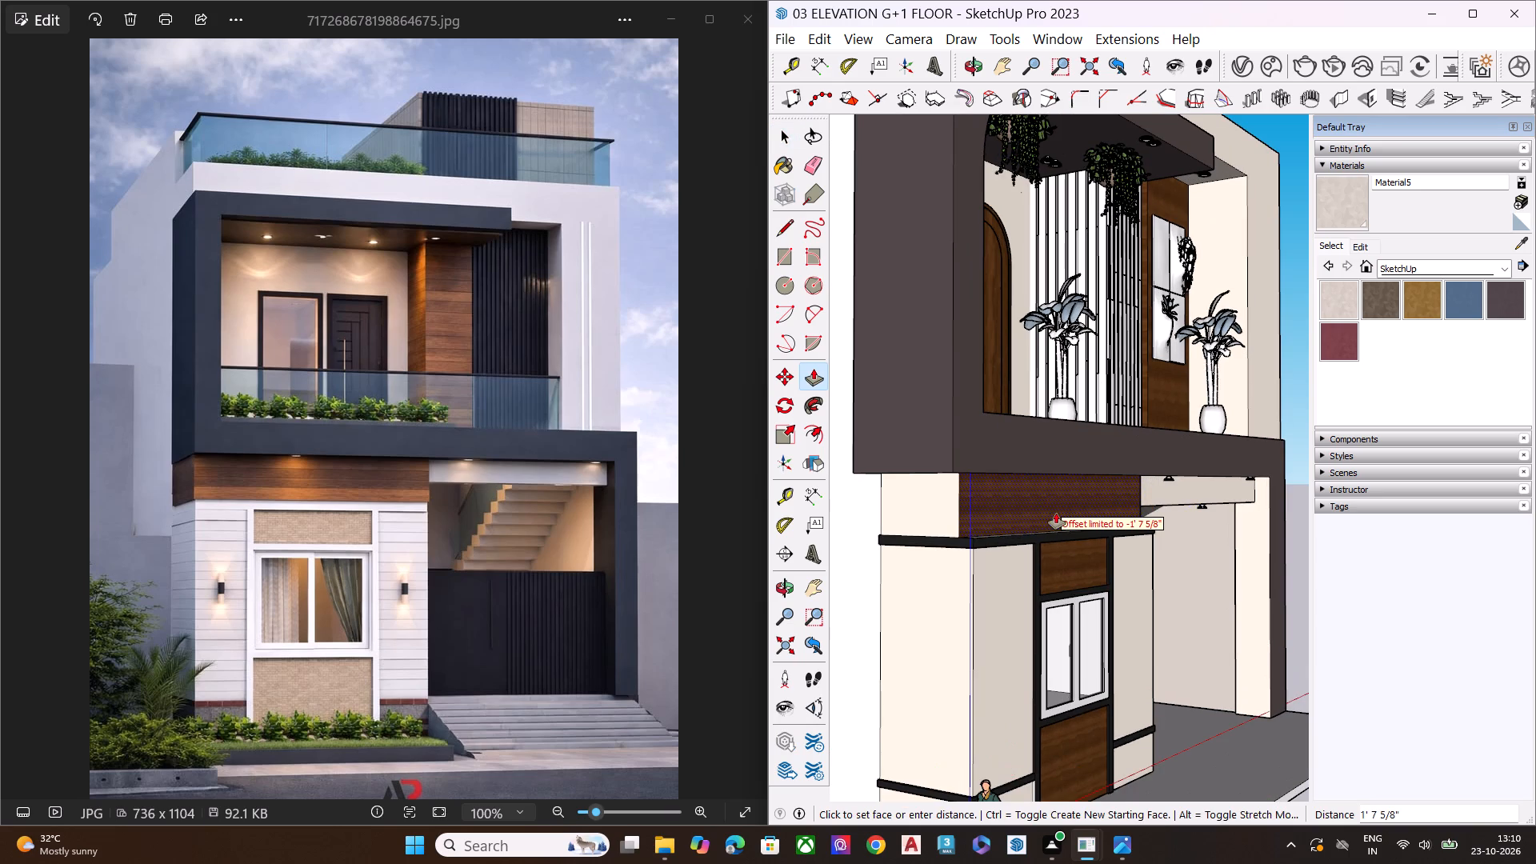
pyautogui.click(1056, 513)
pyautogui.press('space')
# Paint the unpainted underside of the dark horizontal trim above the ground-floor window wall with Color M07.
pyautogui.scroll(1, 1091, 553)
pyautogui.moveTo(1093, 534); pyautogui.dragTo(1122, 318, button='middle')
pyautogui.scroll(7, 1126, 326)
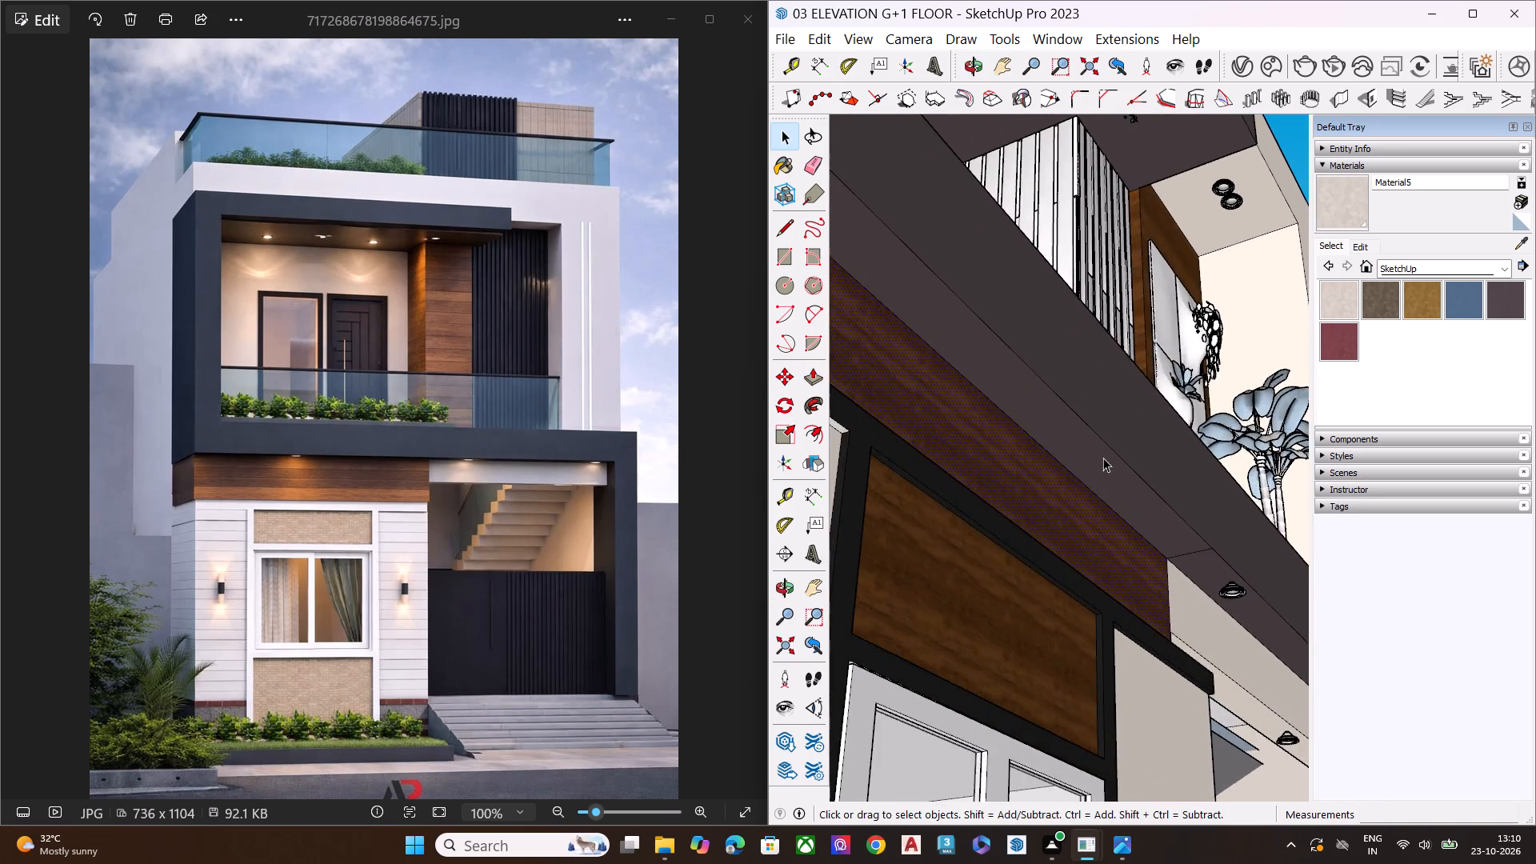
pyautogui.scroll(-1, 1098, 470)
pyautogui.scroll(1, 1097, 470)
pyautogui.scroll(-8, 1094, 476)
pyautogui.scroll(-9, 984, 456)
pyautogui.click(1225, 454)
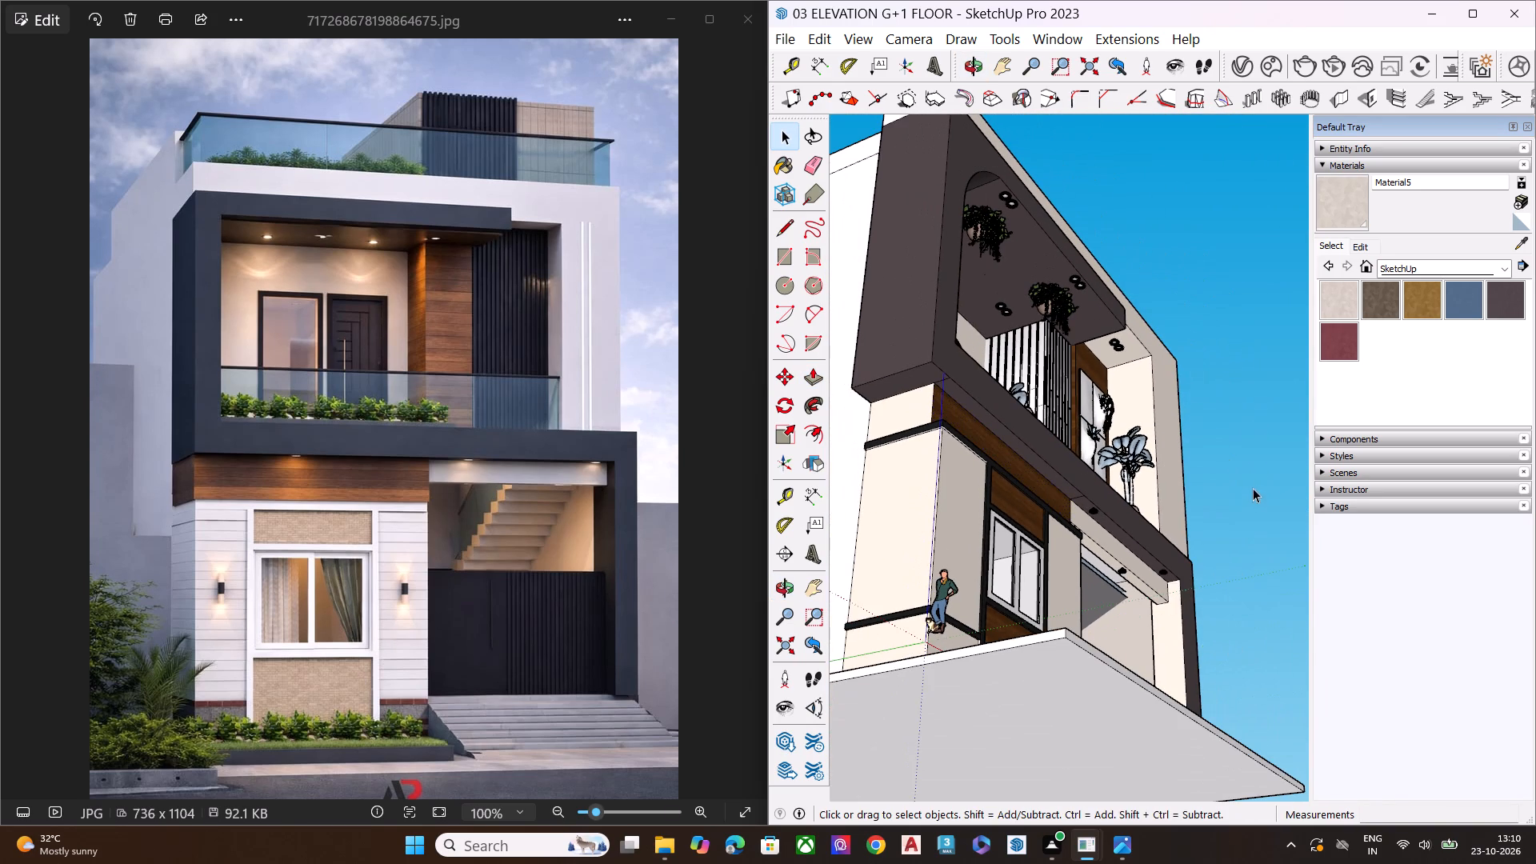
pyautogui.scroll(8, 921, 494)
pyautogui.scroll(18, 970, 398)
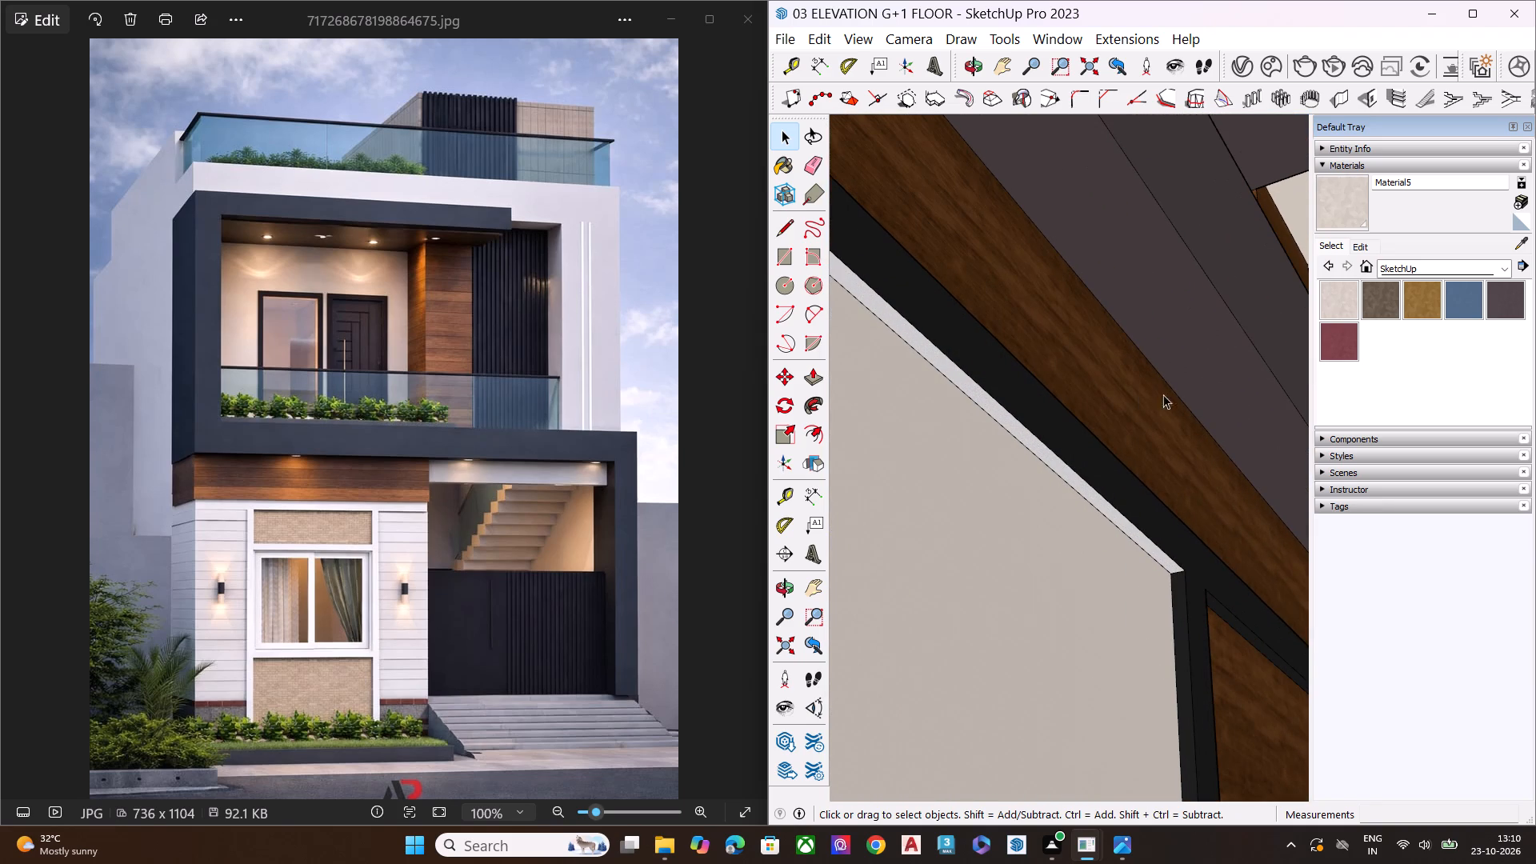
pyautogui.click(1410, 270)
pyautogui.scroll(3, 1406, 346)
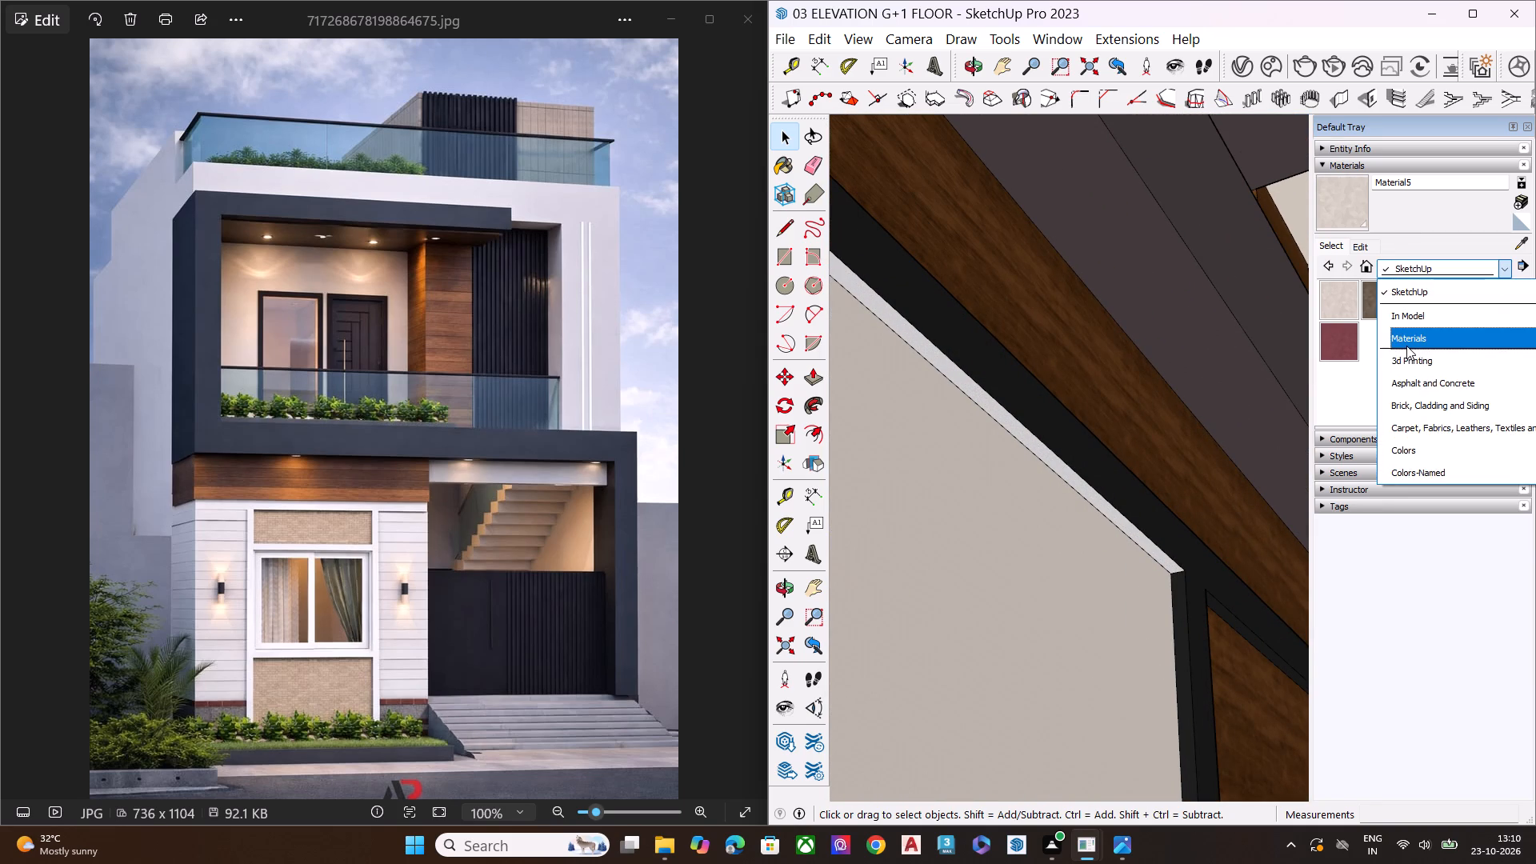
pyautogui.scroll(4, 1406, 346)
pyautogui.click(1402, 455)
pyautogui.scroll(-2, 1382, 323)
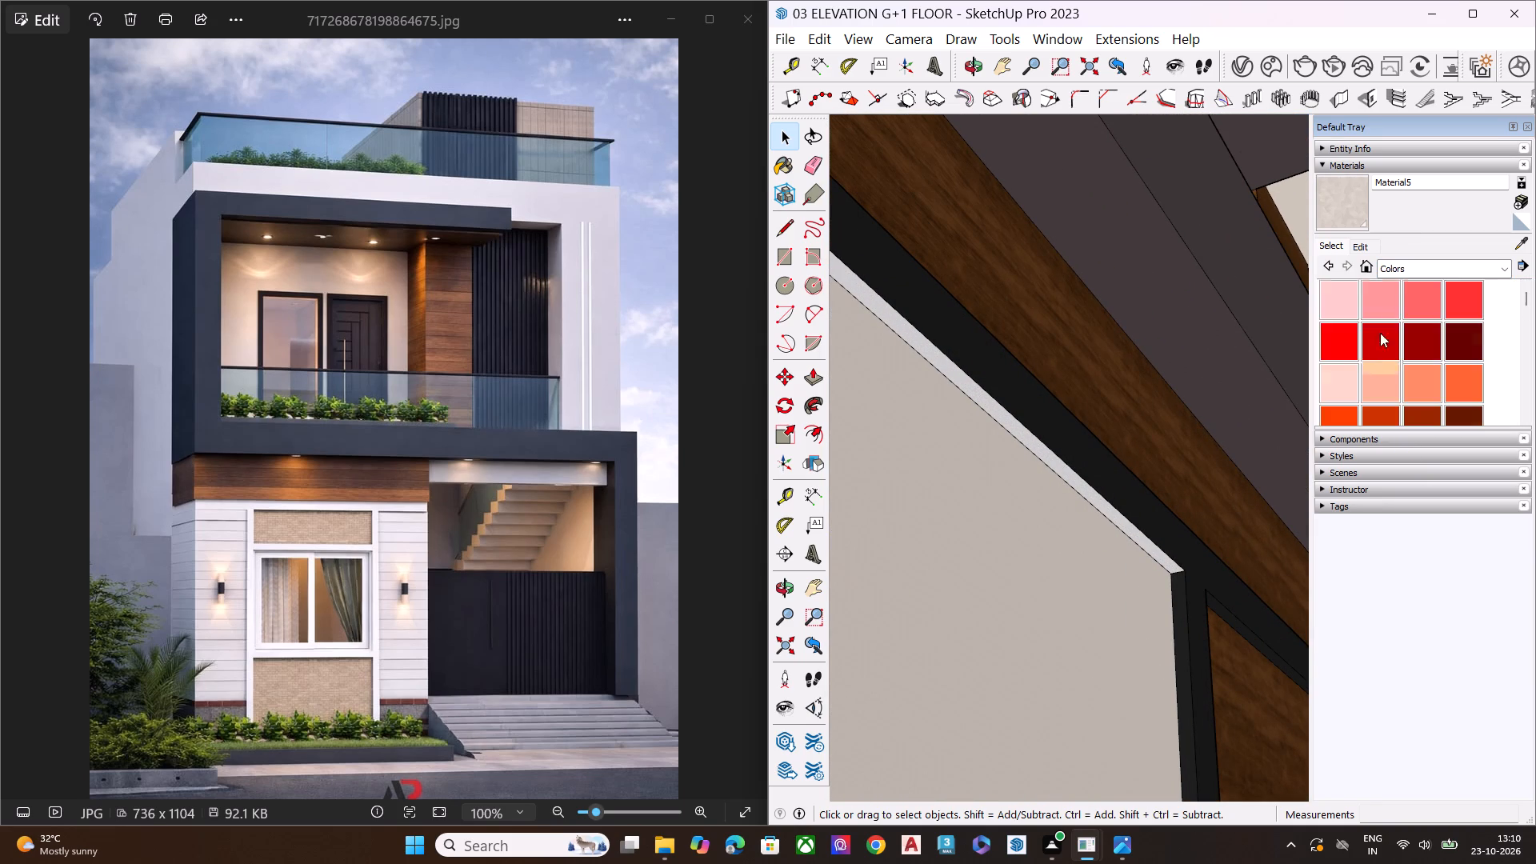
pyautogui.scroll(-14, 1380, 333)
pyautogui.scroll(2, 1427, 338)
pyautogui.scroll(-2, 1446, 365)
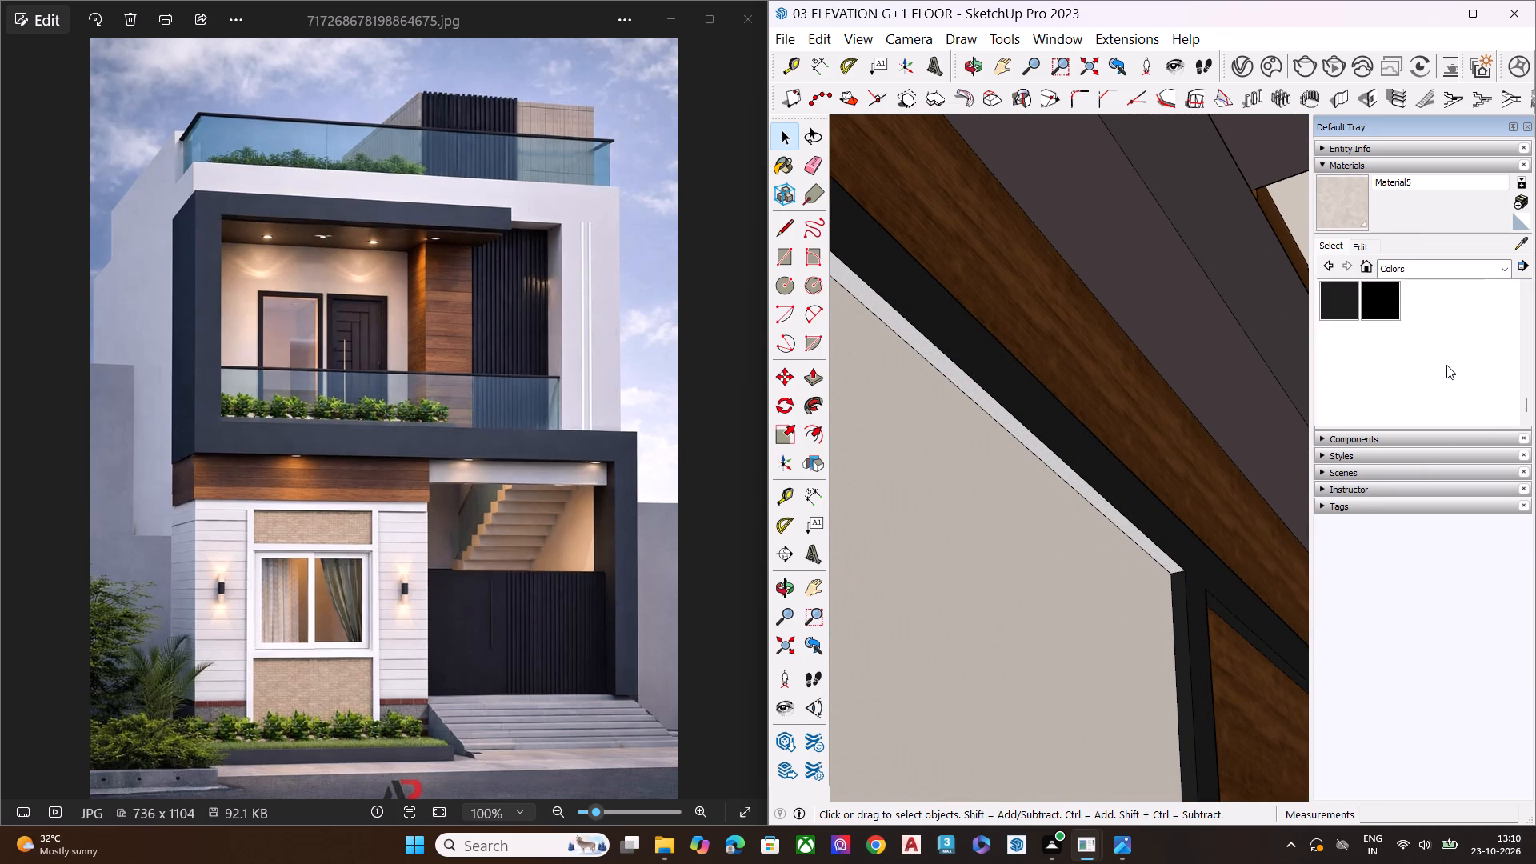
pyautogui.scroll(1, 1465, 347)
pyautogui.click(1463, 360)
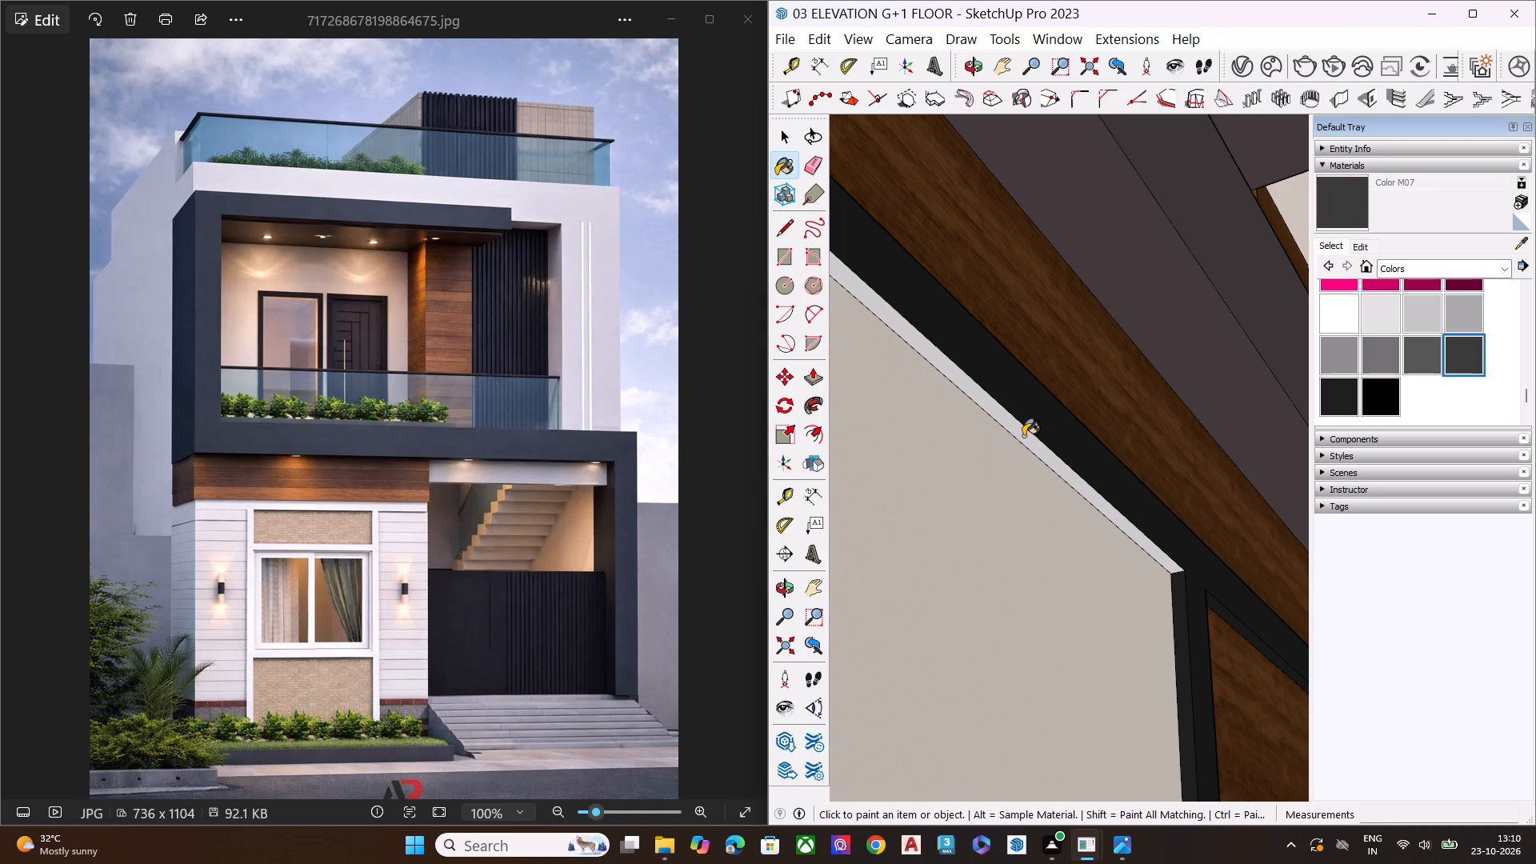
pyautogui.click(1025, 434)
# Examine the dark trim's painted underside around the front corner of the ground floor.
pyautogui.scroll(-6, 1116, 442)
pyautogui.scroll(6, 960, 378)
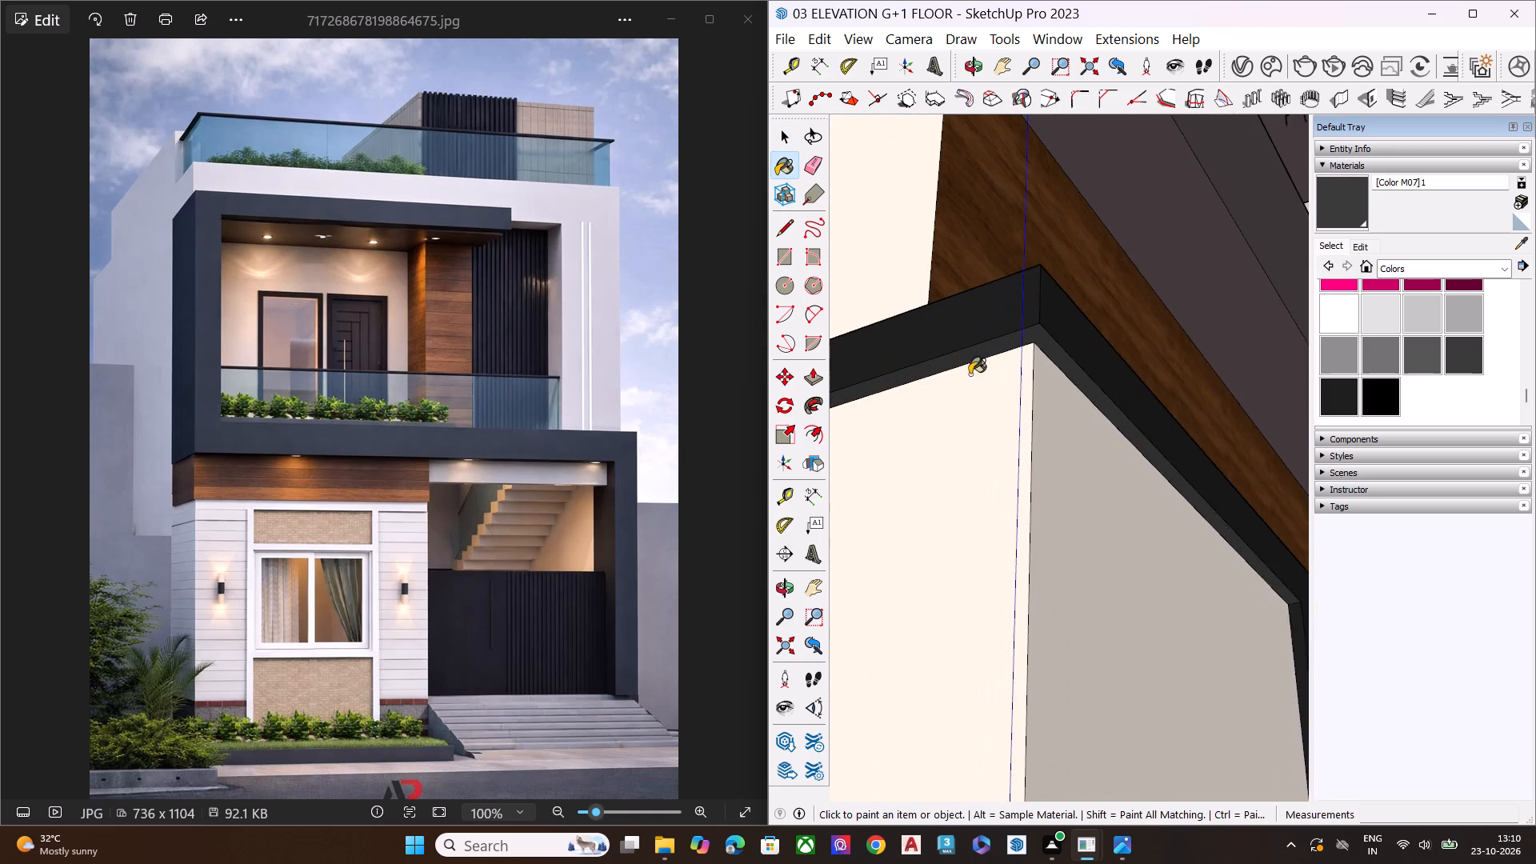
pyautogui.scroll(2, 970, 374)
pyautogui.scroll(-6, 1006, 396)
pyautogui.scroll(1, 997, 405)
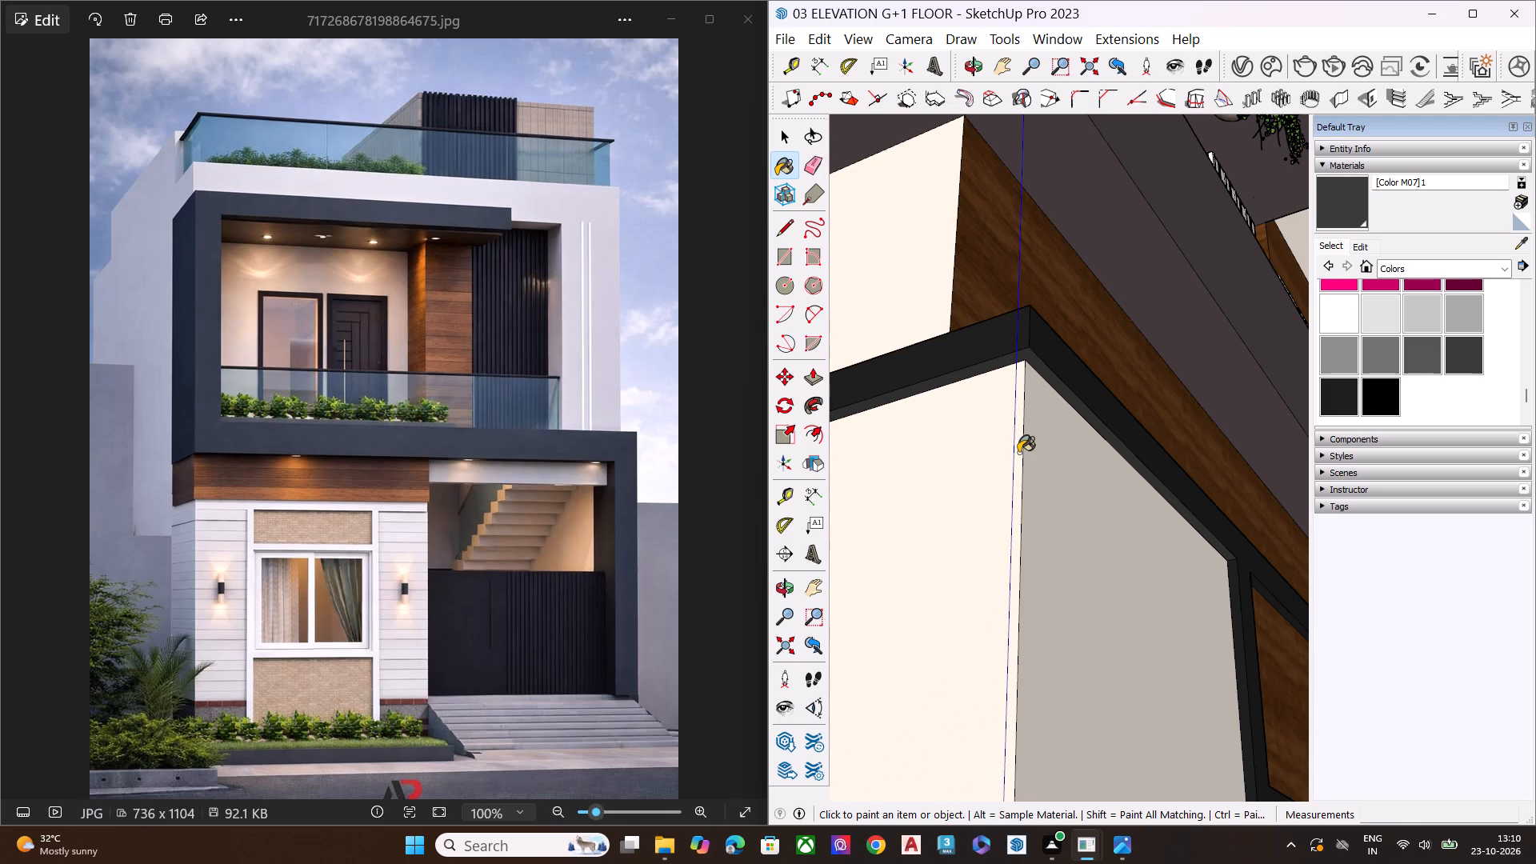
pyautogui.scroll(-5, 982, 398)
pyautogui.scroll(1, 982, 398)
pyautogui.scroll(-2, 982, 398)
pyautogui.scroll(-8, 1108, 426)
pyautogui.press('space')
# Copy the downlight on the frame underside about 14 ft along the red axis to above the ground-floor window.
pyautogui.scroll(-2, 830, 515)
pyautogui.scroll(1, 830, 515)
pyautogui.scroll(-5, 832, 516)
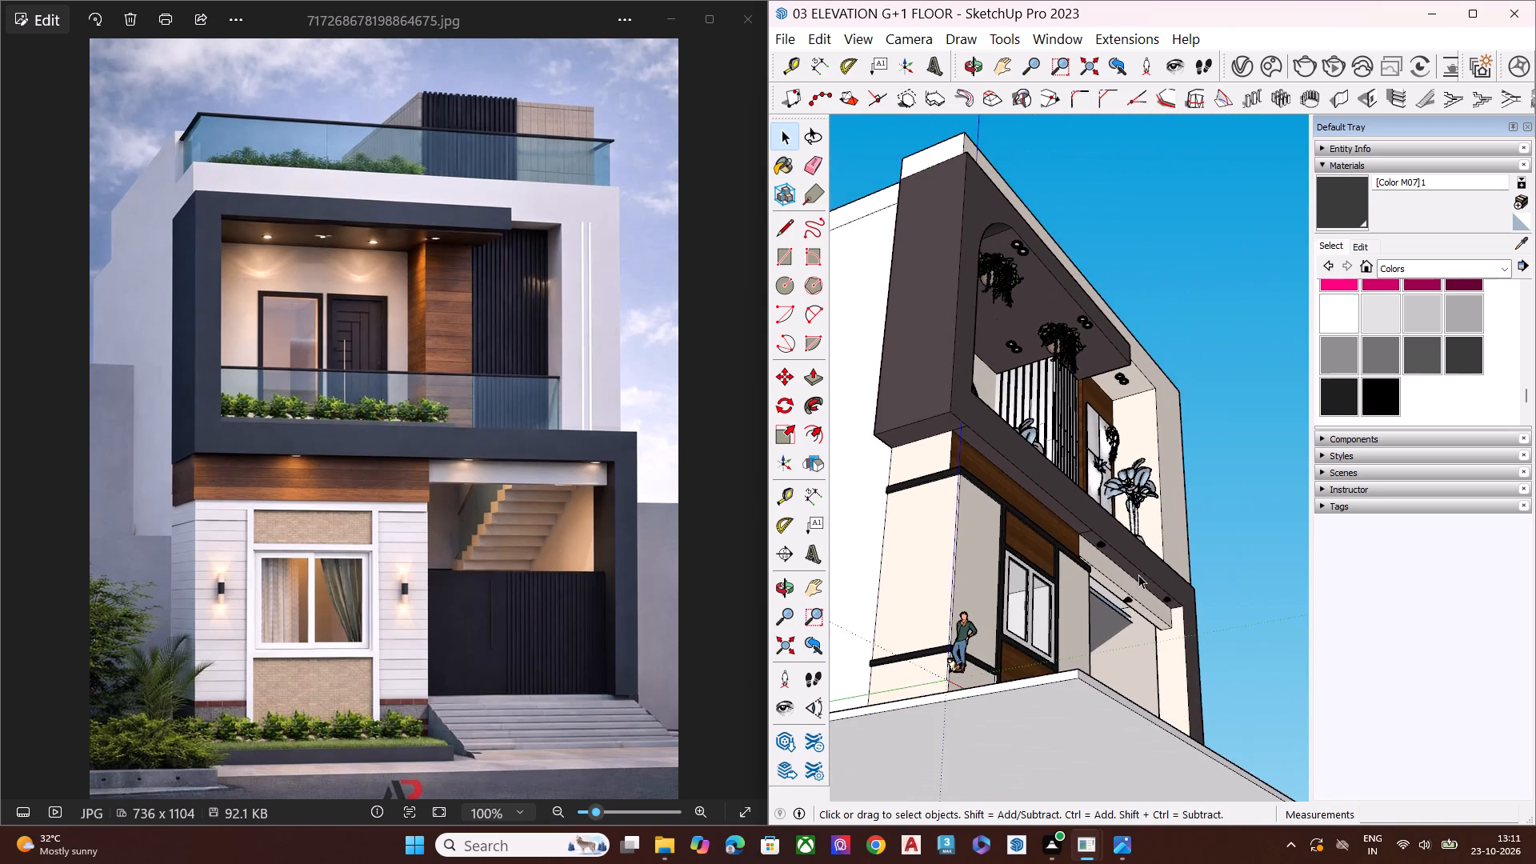
pyautogui.scroll(9, 1138, 574)
pyautogui.moveTo(1138, 566); pyautogui.dragTo(1162, 462, button='middle')
pyautogui.scroll(1, 1116, 580)
pyautogui.scroll(-1, 1116, 580)
pyautogui.scroll(6, 1116, 580)
pyautogui.click(1072, 594)
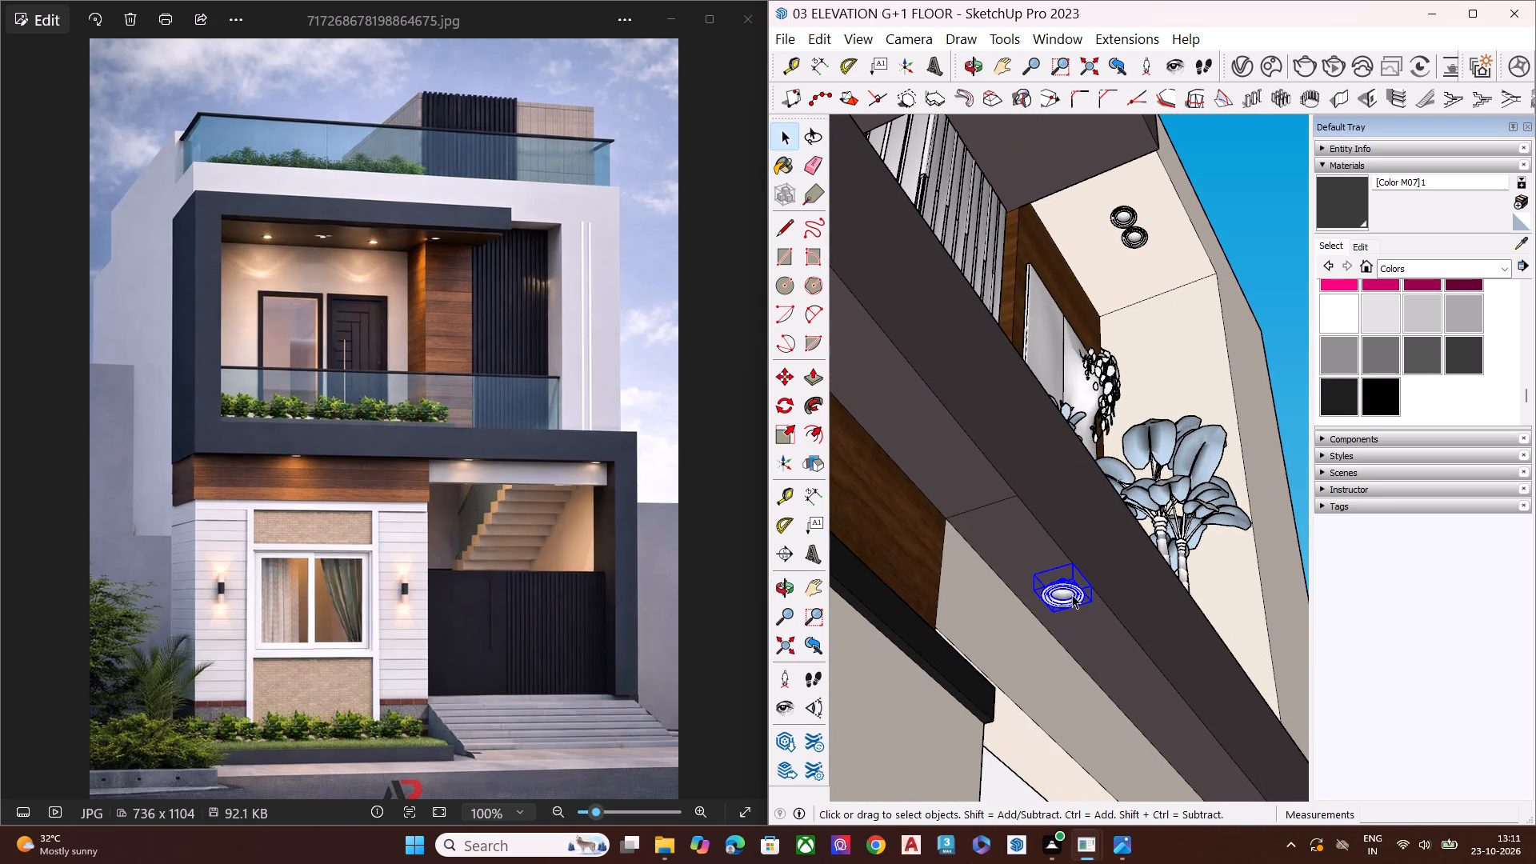
pyautogui.press('m')
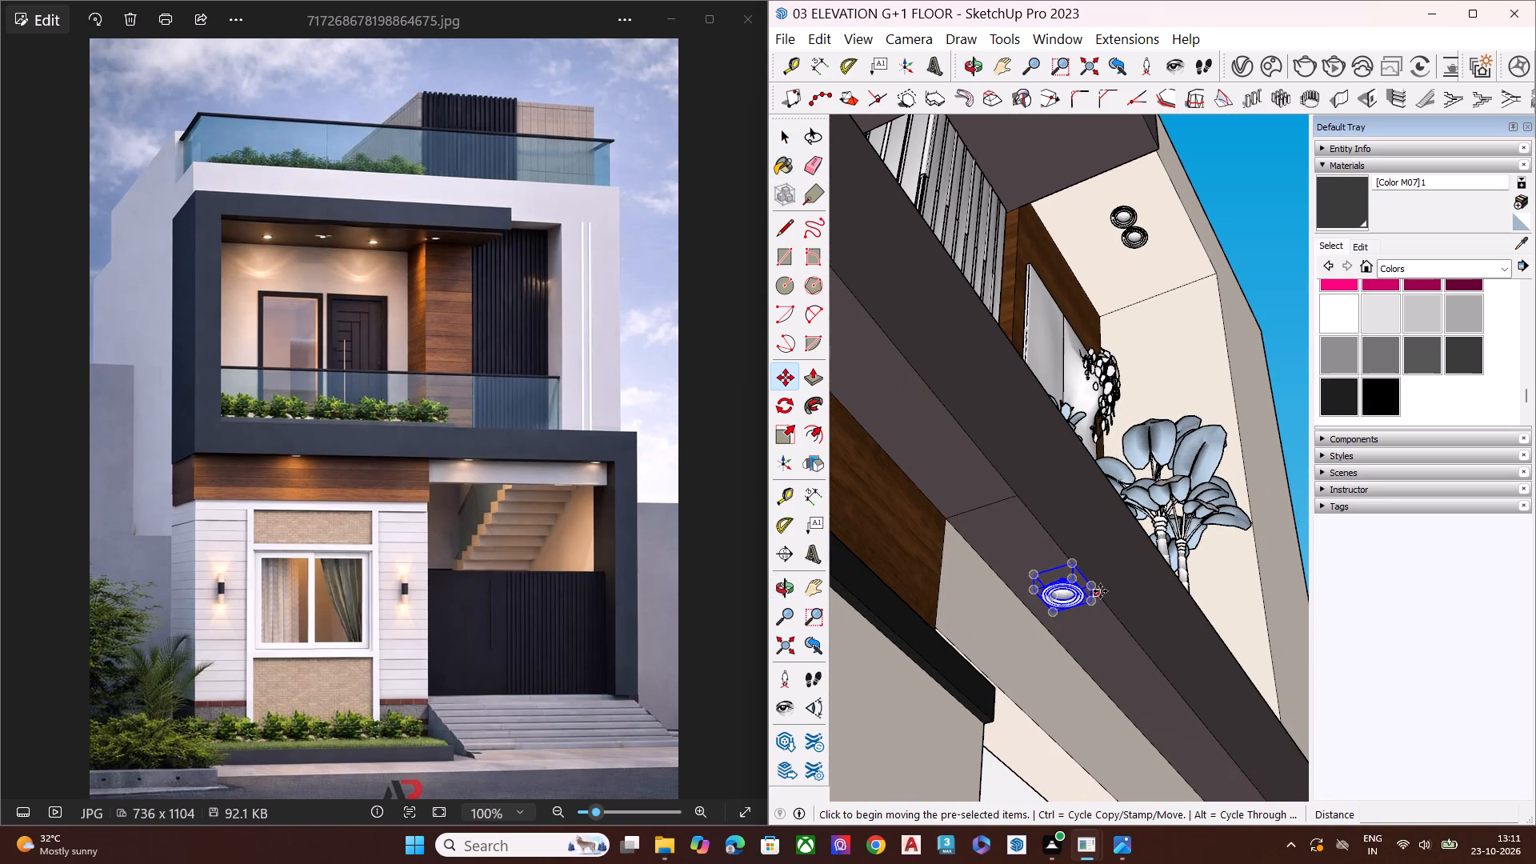
pyautogui.click(1094, 588)
pyautogui.scroll(-10, 1156, 562)
pyautogui.scroll(3, 1195, 591)
pyautogui.scroll(-2, 1196, 592)
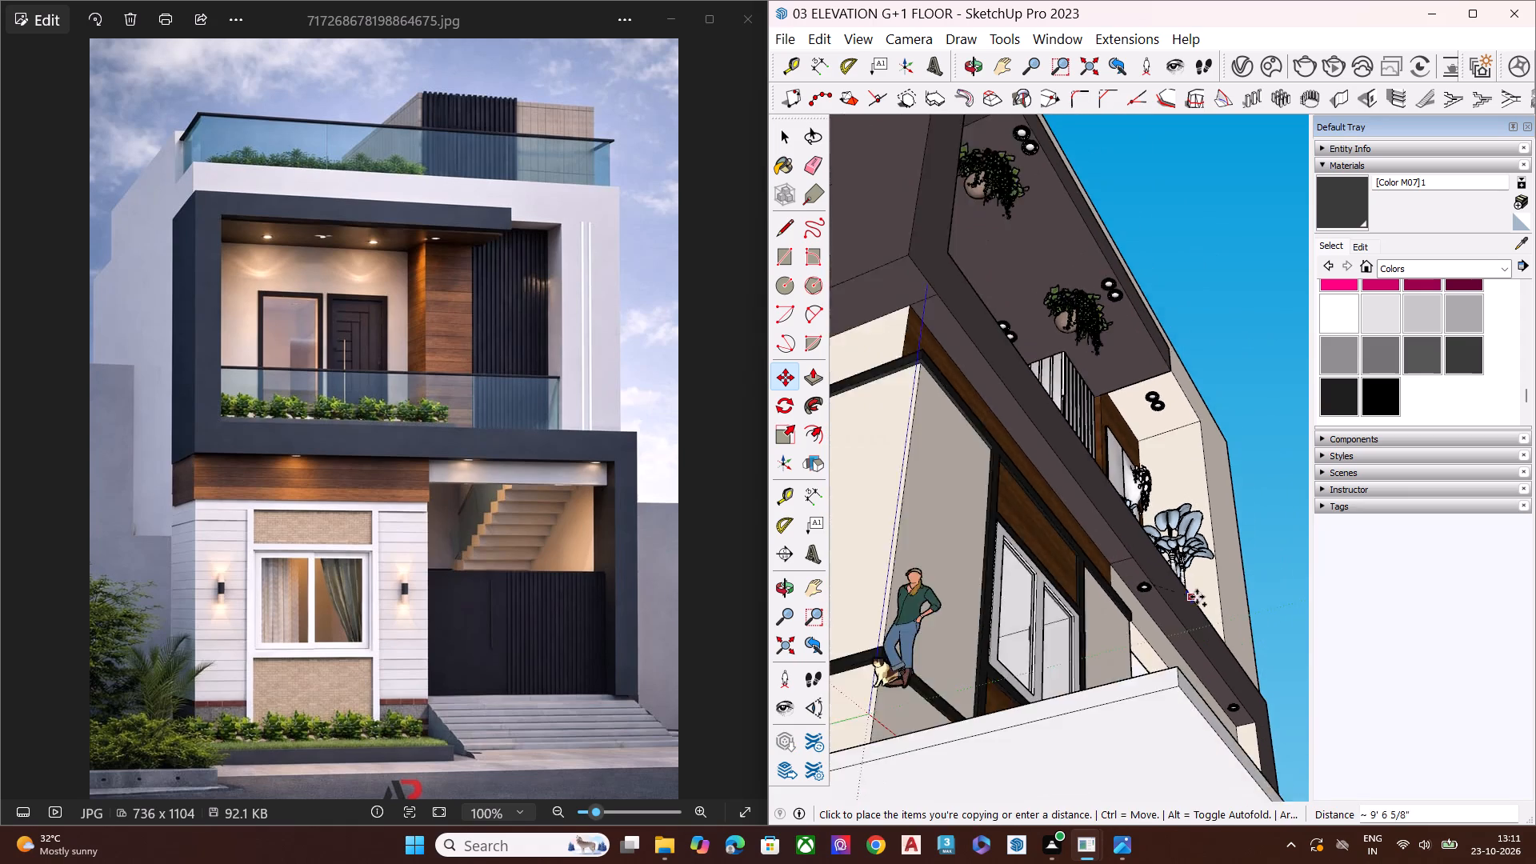
pyautogui.scroll(-4, 1197, 597)
pyautogui.scroll(10, 1021, 514)
pyautogui.scroll(5, 1200, 531)
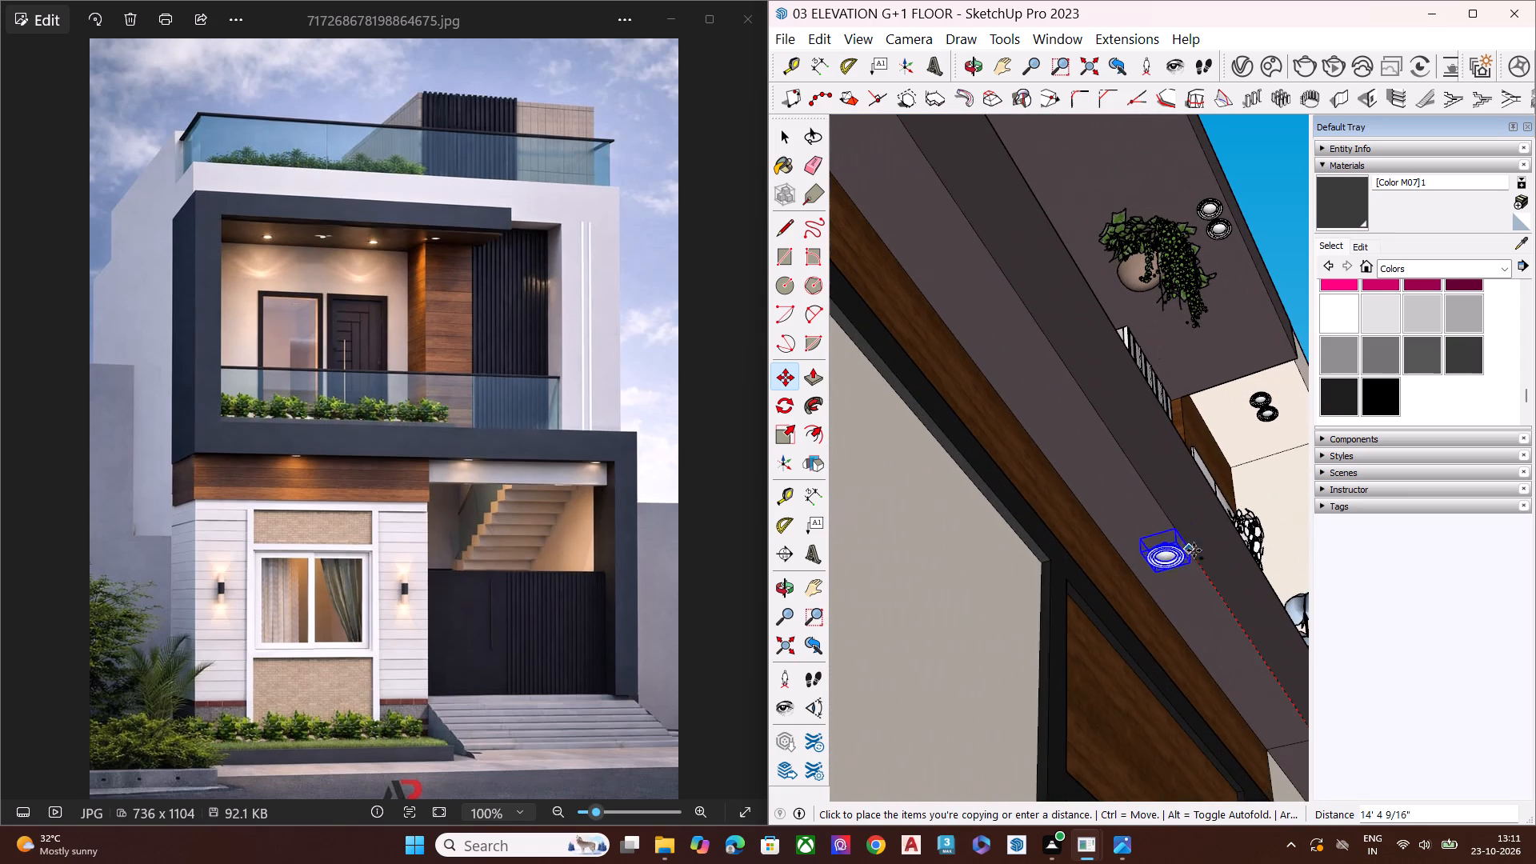
pyautogui.click(1206, 573)
# Enlarge the copied downlight above the ground-floor window, scaling it about 1.10 uniformly and about 1.22 along the green axis.
pyautogui.press('space')
pyautogui.scroll(1, 1121, 506)
pyautogui.scroll(-2, 1111, 504)
pyautogui.scroll(1, 1104, 504)
pyautogui.scroll(-3, 1102, 504)
pyautogui.scroll(1, 1094, 504)
pyautogui.scroll(-3, 1089, 504)
pyautogui.moveTo(1182, 514); pyautogui.dragTo(1219, 670, button='middle')
pyautogui.scroll(8, 1207, 678)
pyautogui.scroll(-1, 1110, 648)
pyautogui.scroll(6, 1110, 646)
pyautogui.press('s')
pyautogui.scroll(2, 1051, 591)
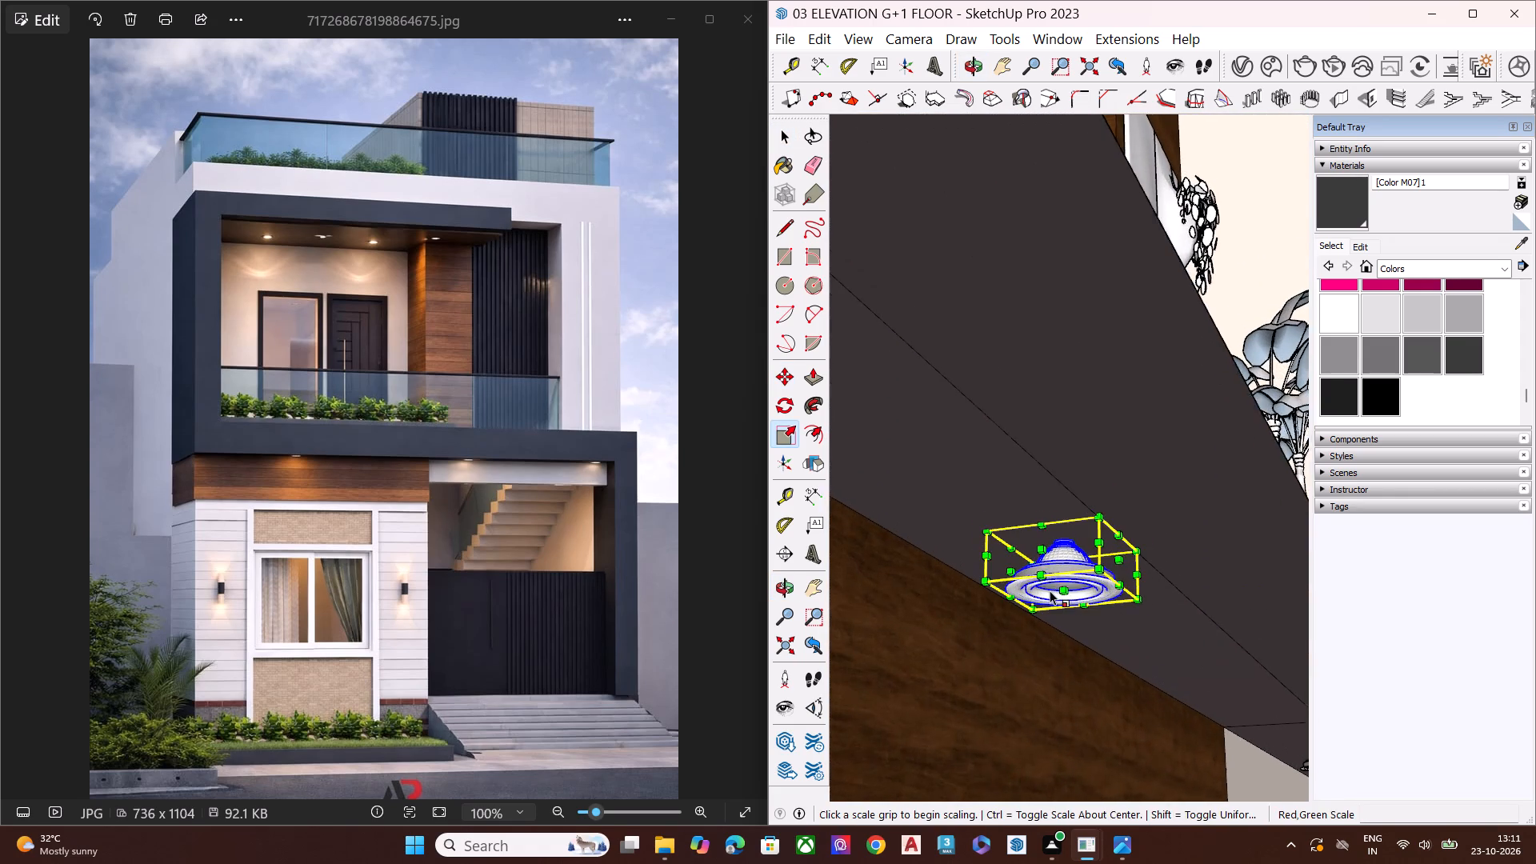
pyautogui.scroll(2, 1050, 590)
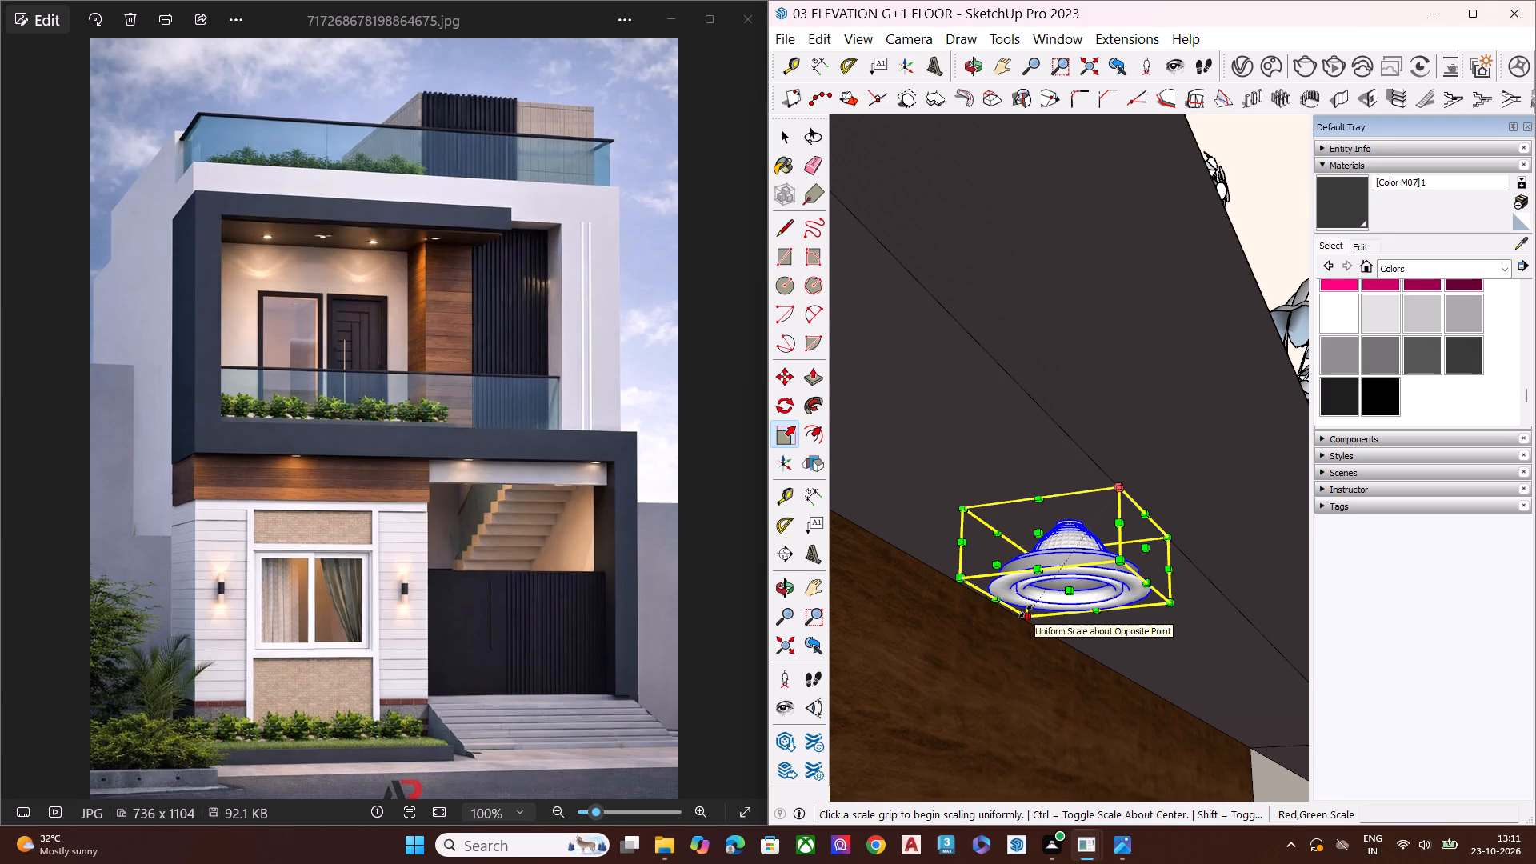
pyautogui.moveTo(1026, 611); pyautogui.dragTo(1017, 607)
pyautogui.moveTo(1165, 600); pyautogui.dragTo(1190, 610)
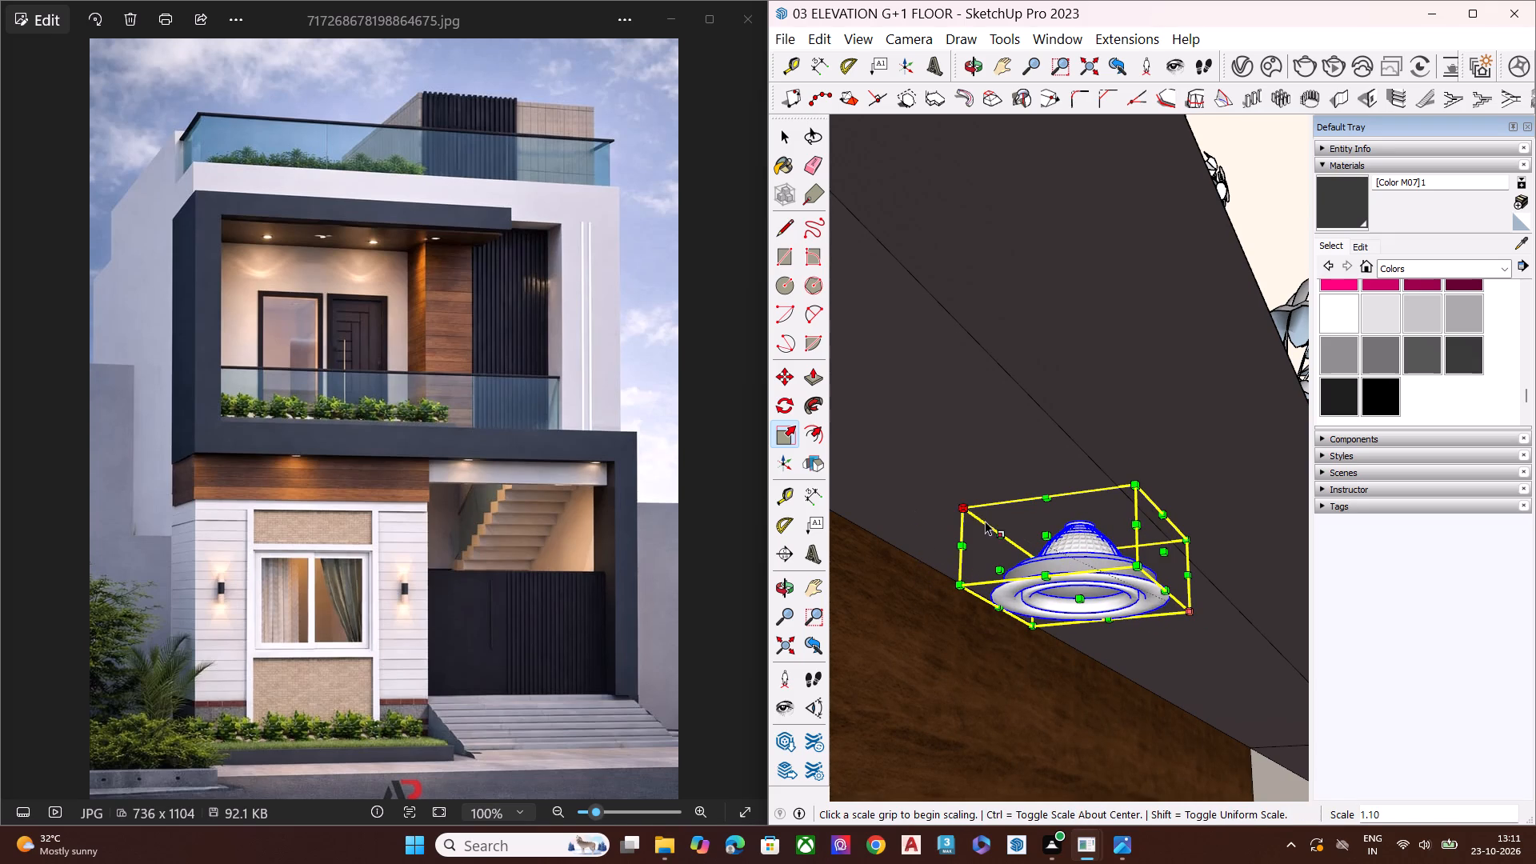
pyautogui.moveTo(1002, 566); pyautogui.dragTo(966, 565)
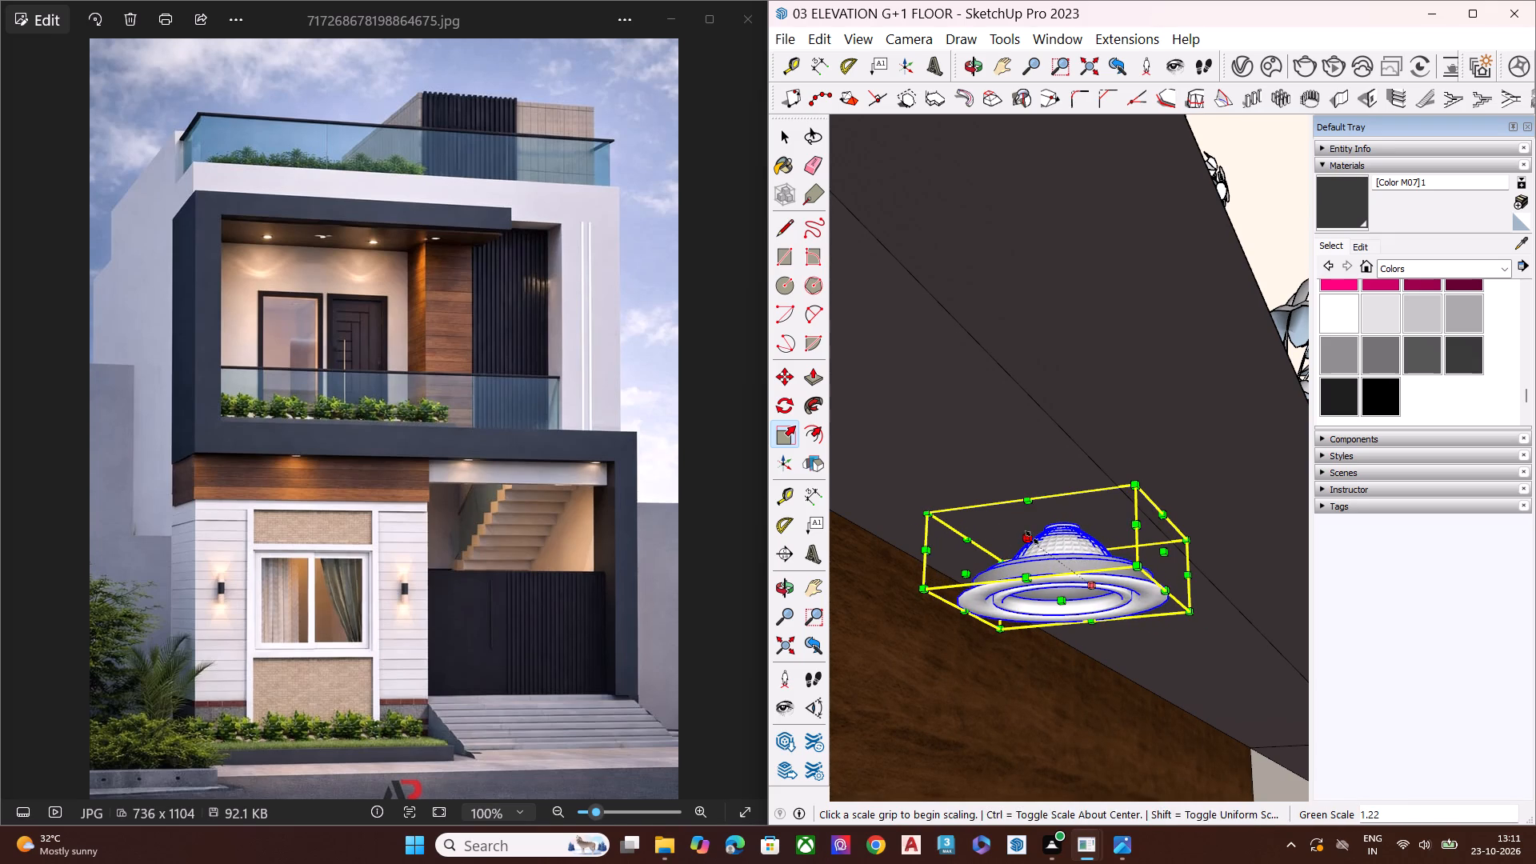
pyautogui.moveTo(1032, 538); pyautogui.dragTo(1011, 514)
pyautogui.press('space')
pyautogui.scroll(-2, 1010, 478)
pyautogui.scroll(1, 1010, 478)
pyautogui.scroll(-4, 1016, 475)
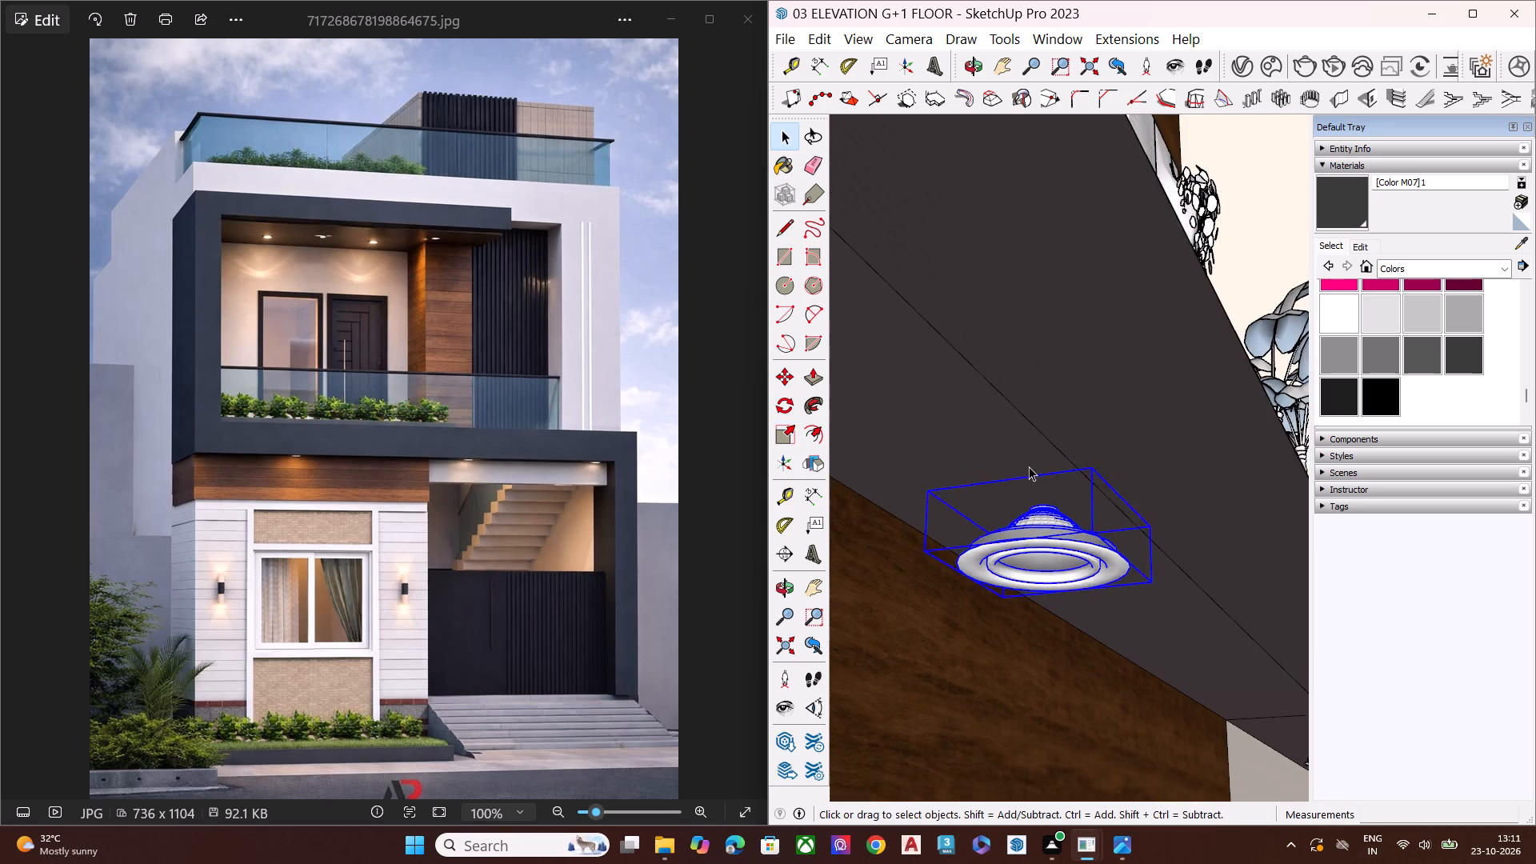
pyautogui.scroll(-14, 1010, 471)
pyautogui.scroll(1, 1053, 444)
pyautogui.scroll(-10, 1053, 444)
pyautogui.click(1282, 515)
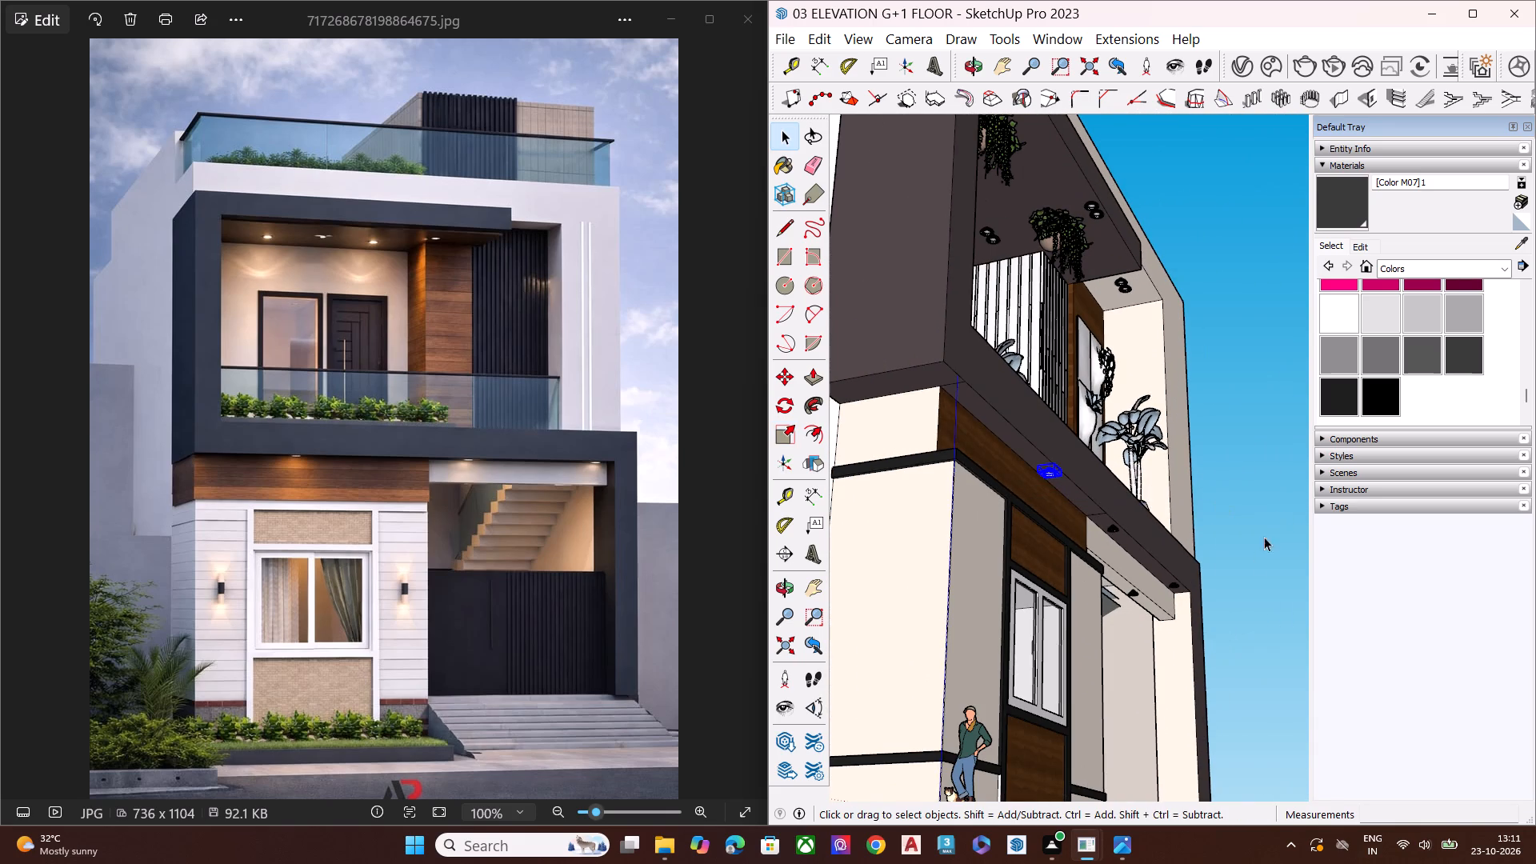
# Render the full front elevation with V-Ray and examine the lighting and materials in the result.
pyautogui.moveTo(1225, 558); pyautogui.dragTo(1151, 366, button='middle')
pyautogui.scroll(-8, 824, 483)
pyautogui.scroll(-3, 1122, 434)
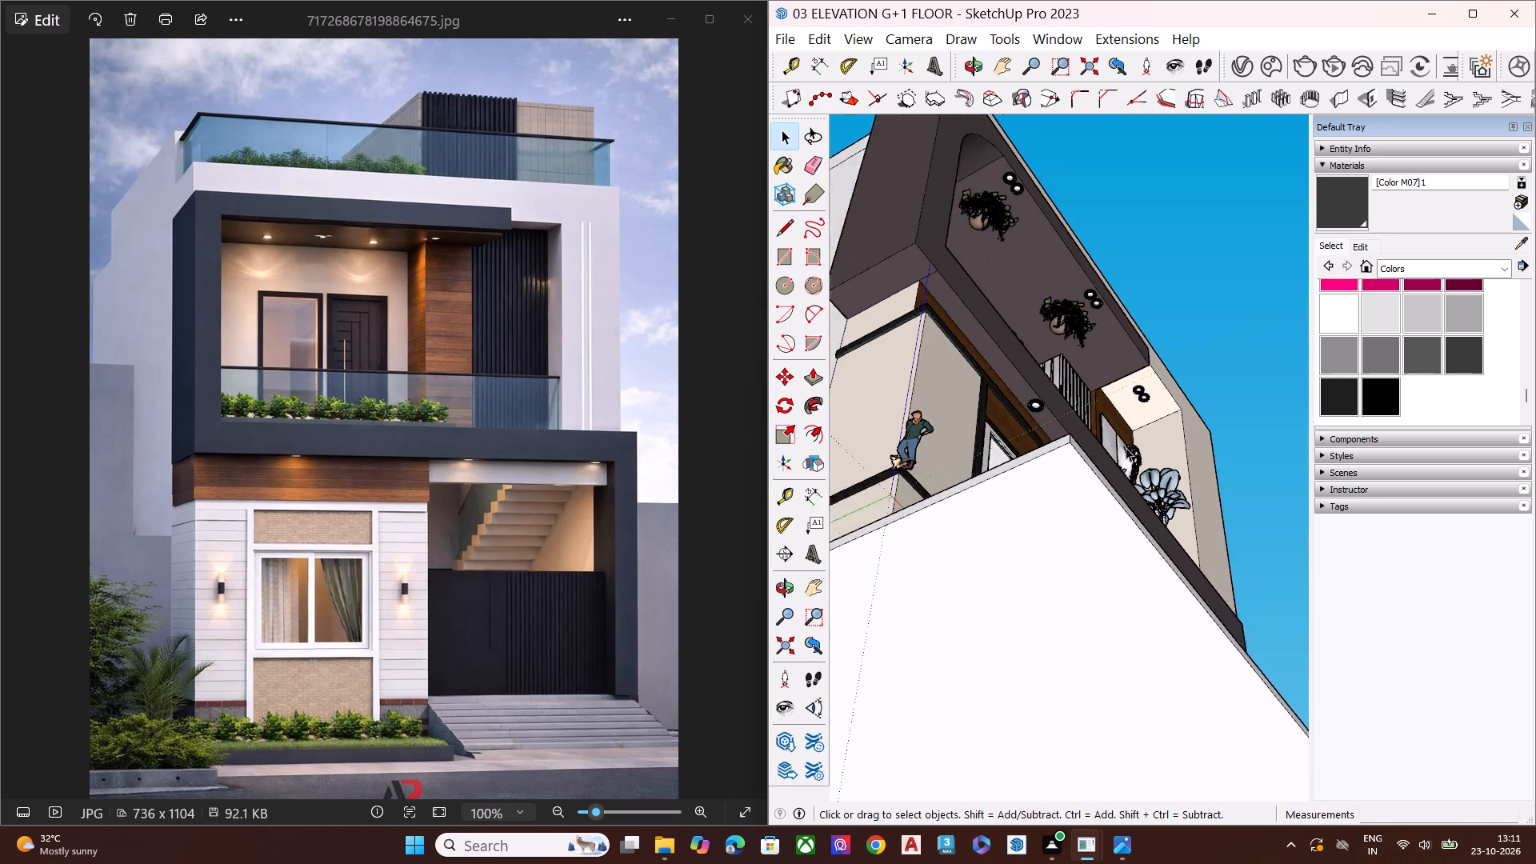
pyautogui.scroll(-4, 1126, 447)
pyautogui.moveTo(1167, 482); pyautogui.dragTo(787, 667, button='middle')
pyautogui.moveTo(1207, 473); pyautogui.dragTo(1157, 571, button='middle')
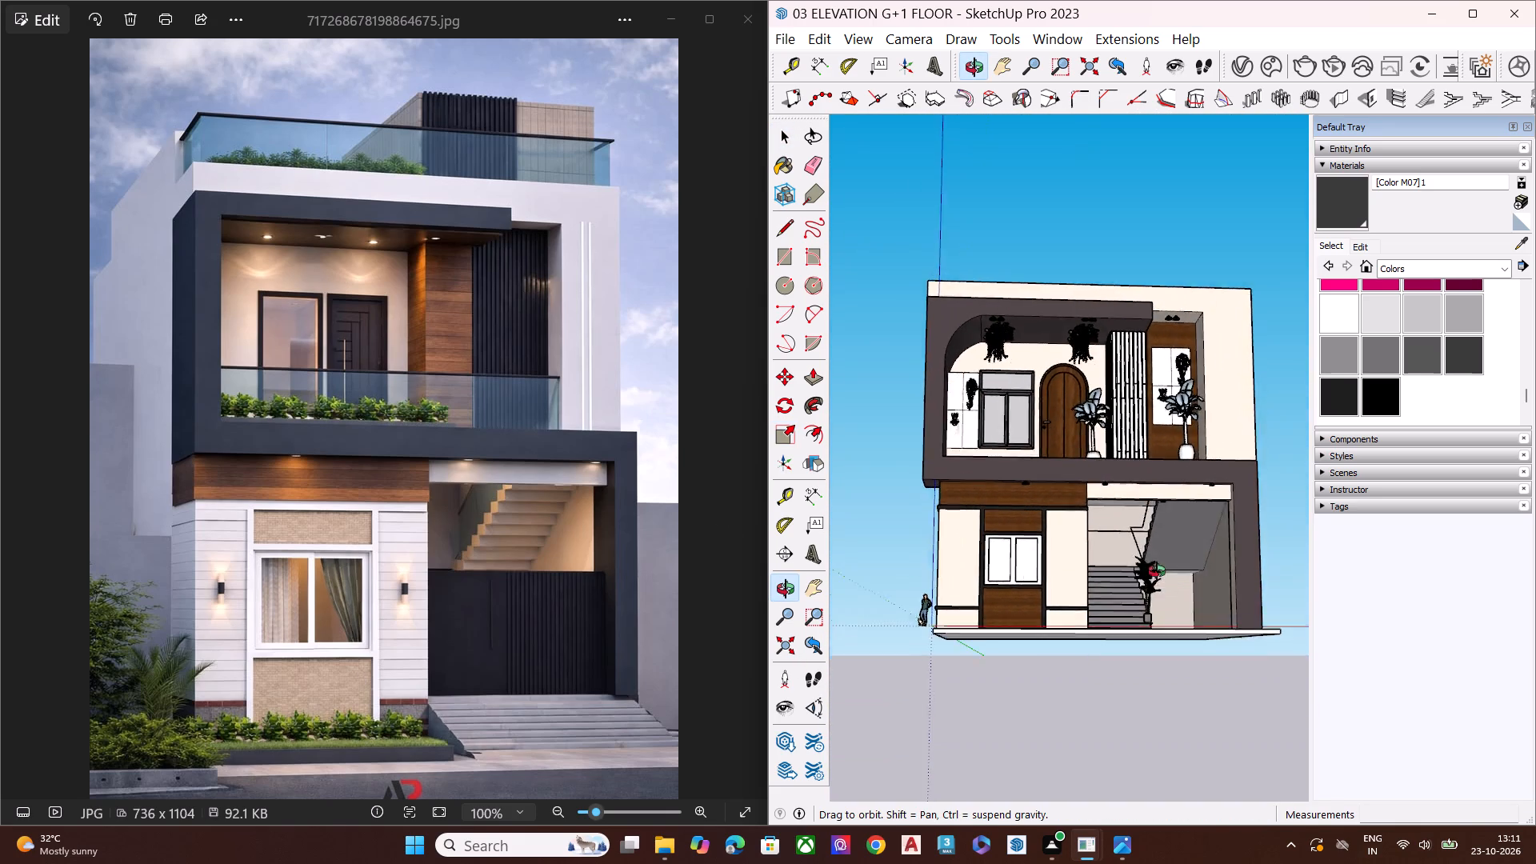
pyautogui.moveTo(1157, 571); pyautogui.dragTo(1113, 619, button='middle')
pyautogui.scroll(2, 1287, 446)
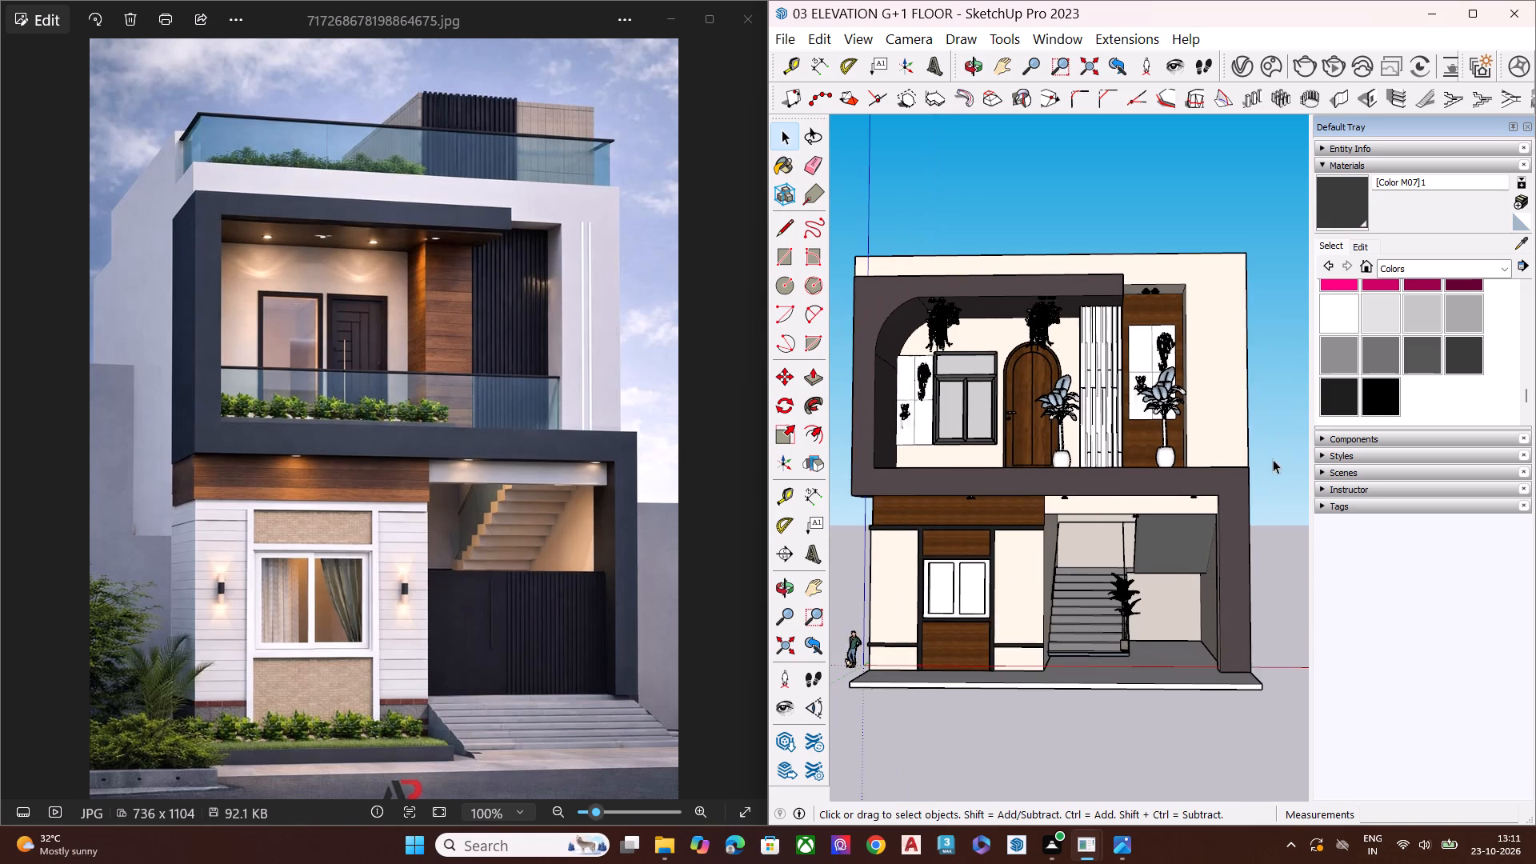
pyautogui.scroll(-1, 1271, 459)
pyautogui.click(1303, 69)
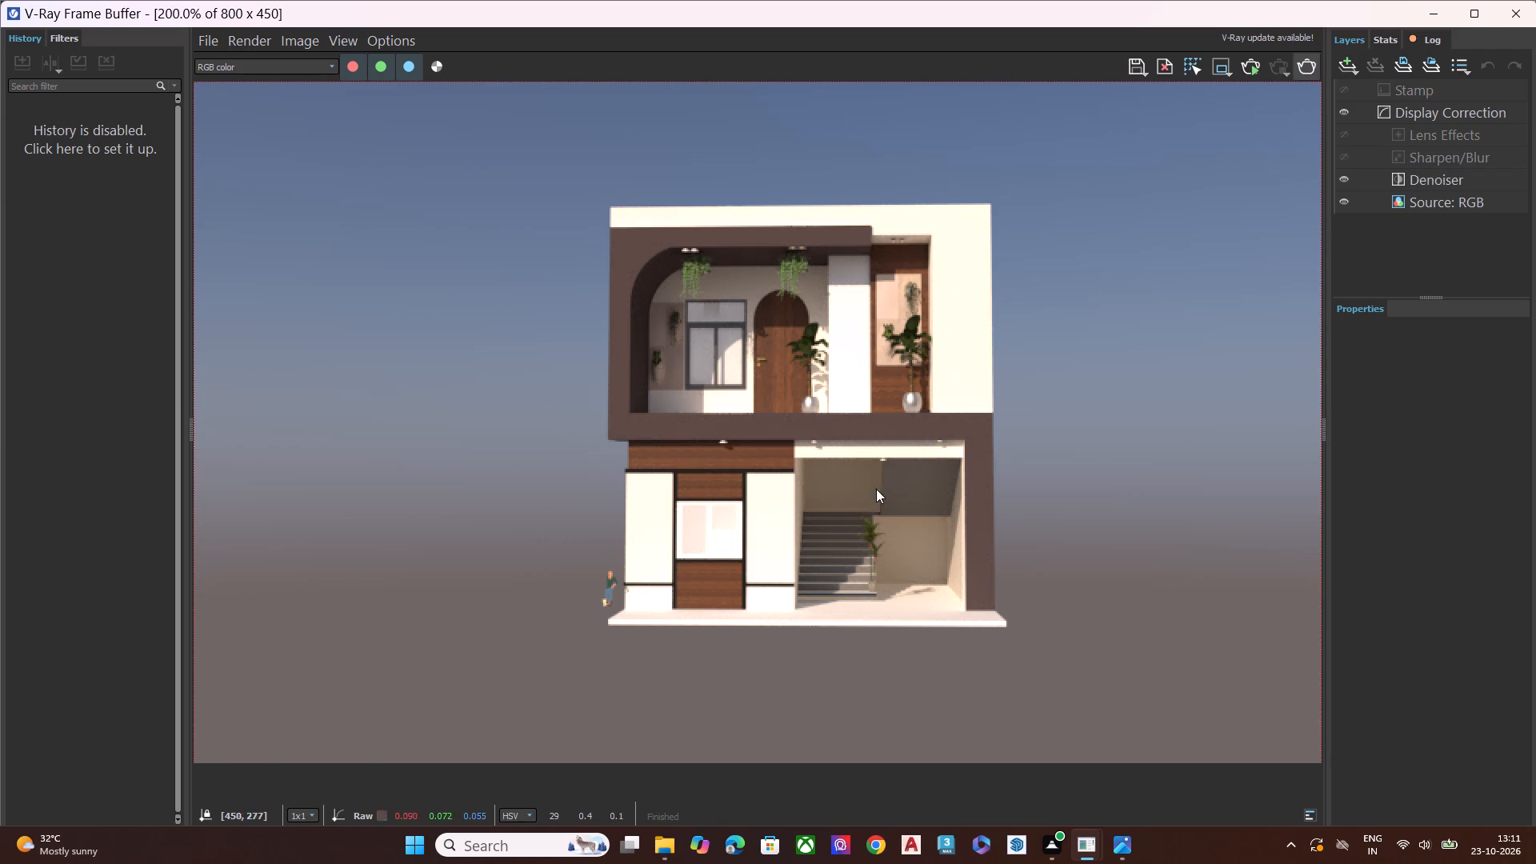
pyautogui.scroll(2, 843, 489)
pyautogui.scroll(-2, 843, 489)
pyautogui.scroll(1, 842, 490)
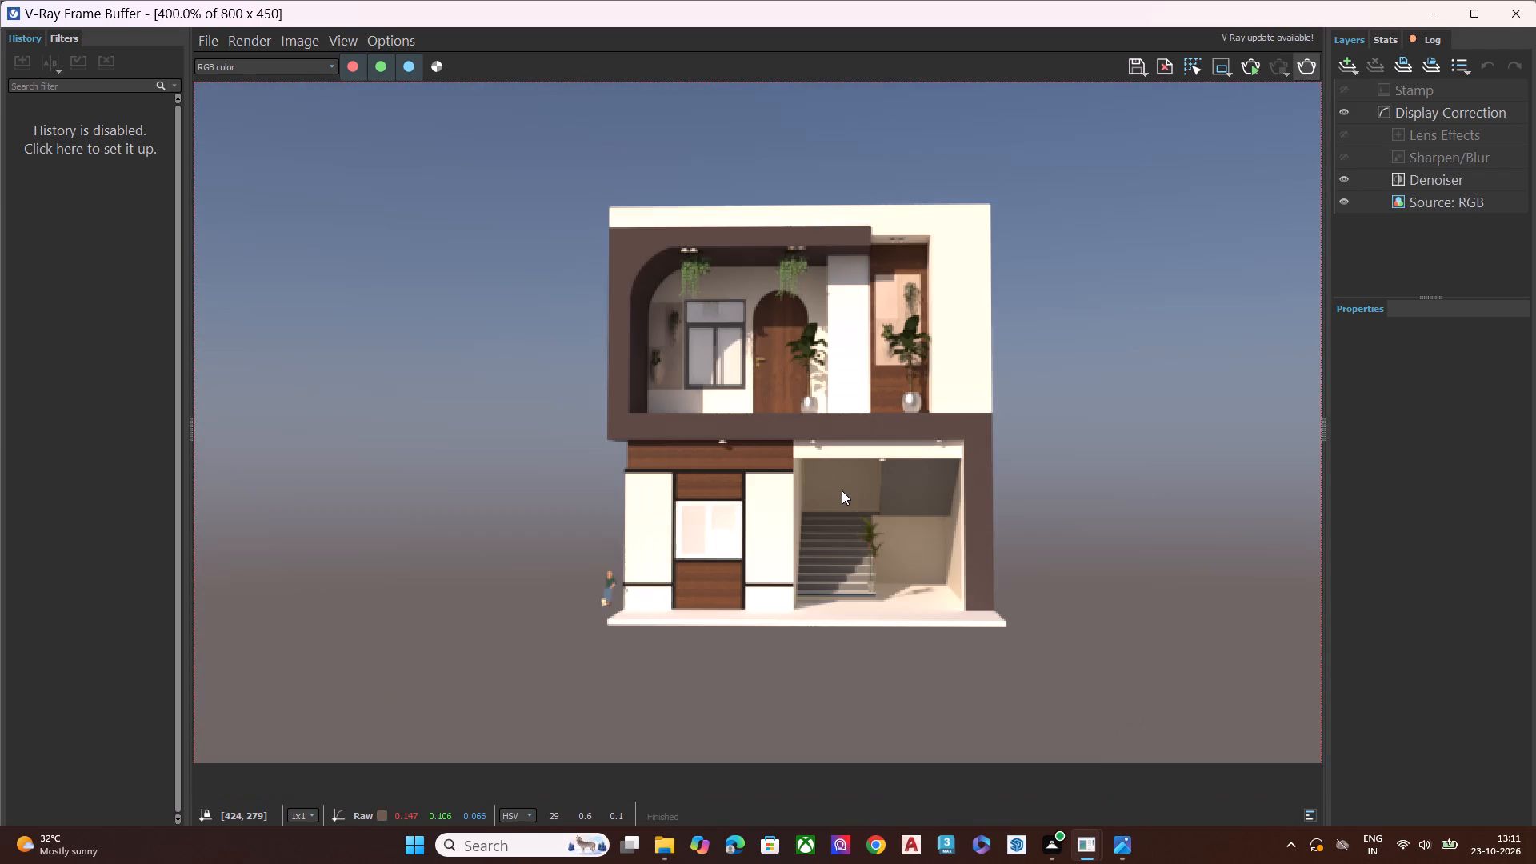
pyautogui.scroll(-1, 842, 490)
pyautogui.moveTo(839, 476); pyautogui.dragTo(832, 407, button='middle')
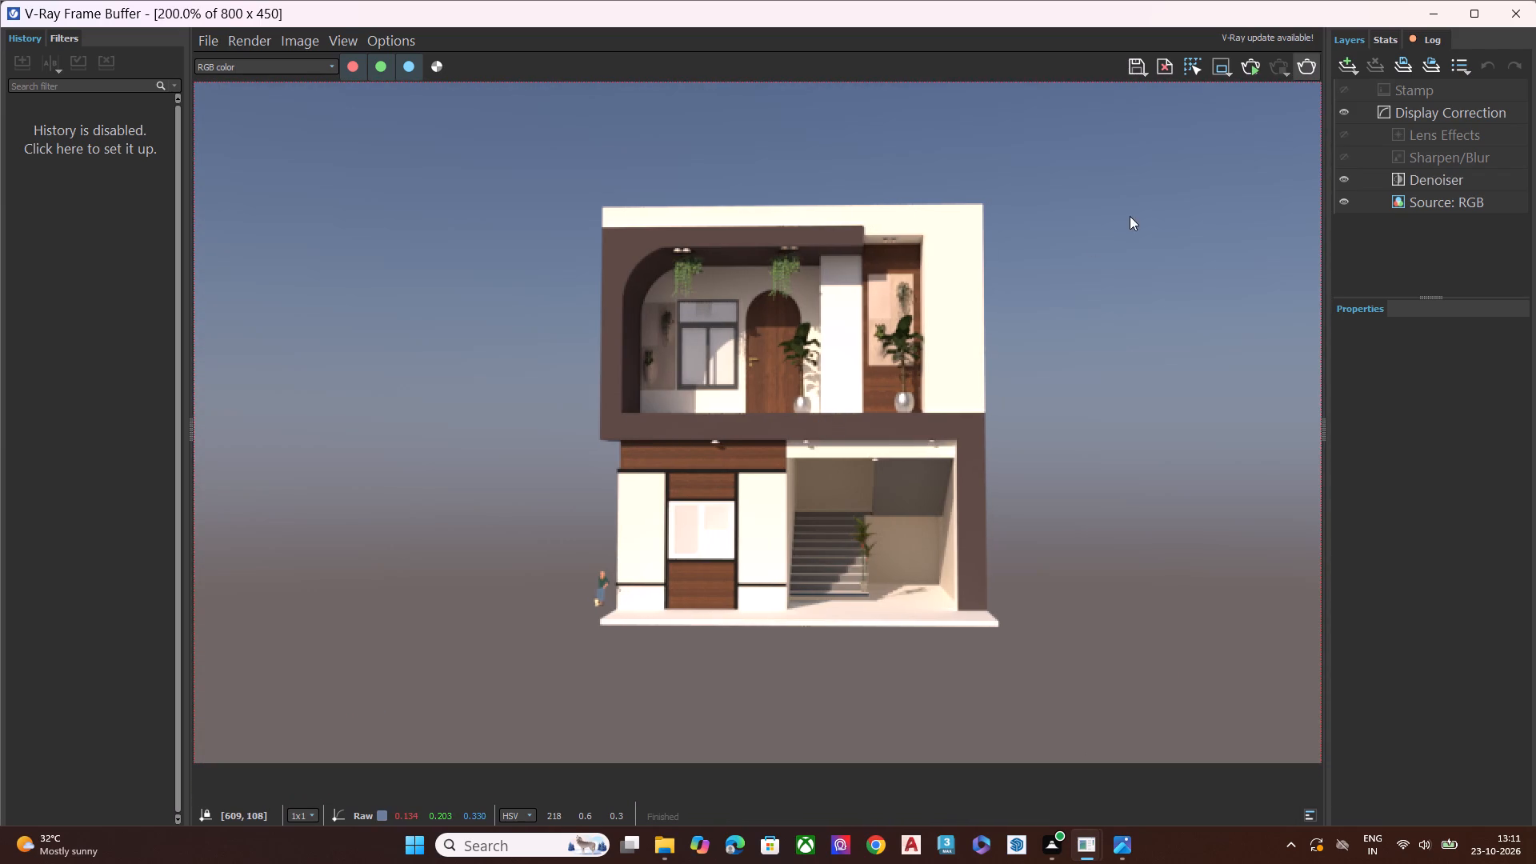
pyautogui.click(1520, 14)
# Move the downlight above the ground-floor window up about 3 1/4" into the frame underside.
pyautogui.scroll(1, 874, 354)
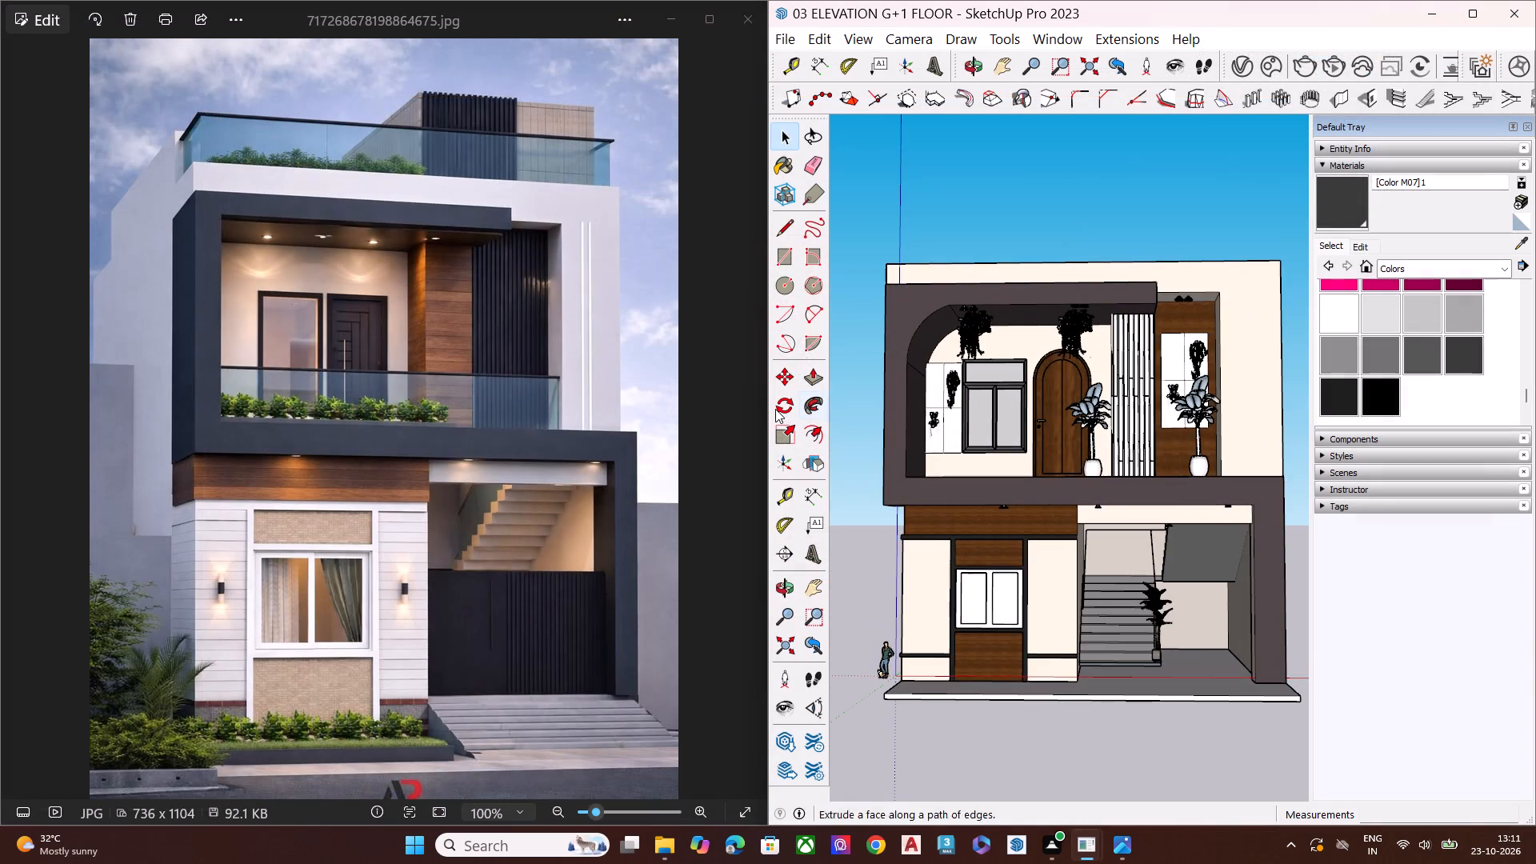
pyautogui.scroll(4, 905, 487)
pyautogui.scroll(9, 1074, 532)
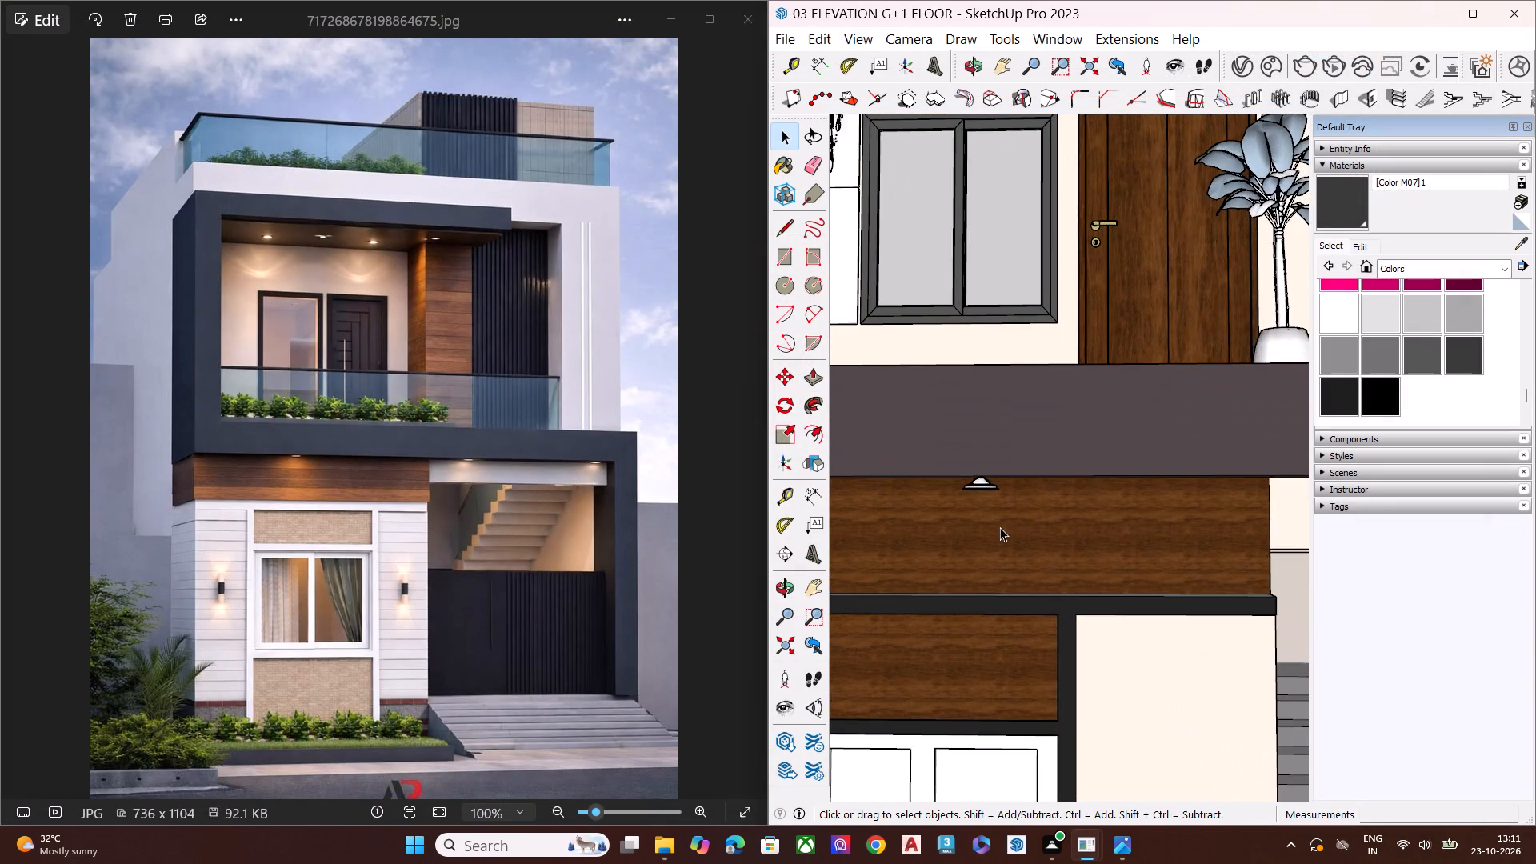
pyautogui.scroll(2, 999, 527)
pyautogui.scroll(3, 1030, 455)
pyautogui.scroll(-1, 1008, 462)
pyautogui.scroll(10, 1003, 464)
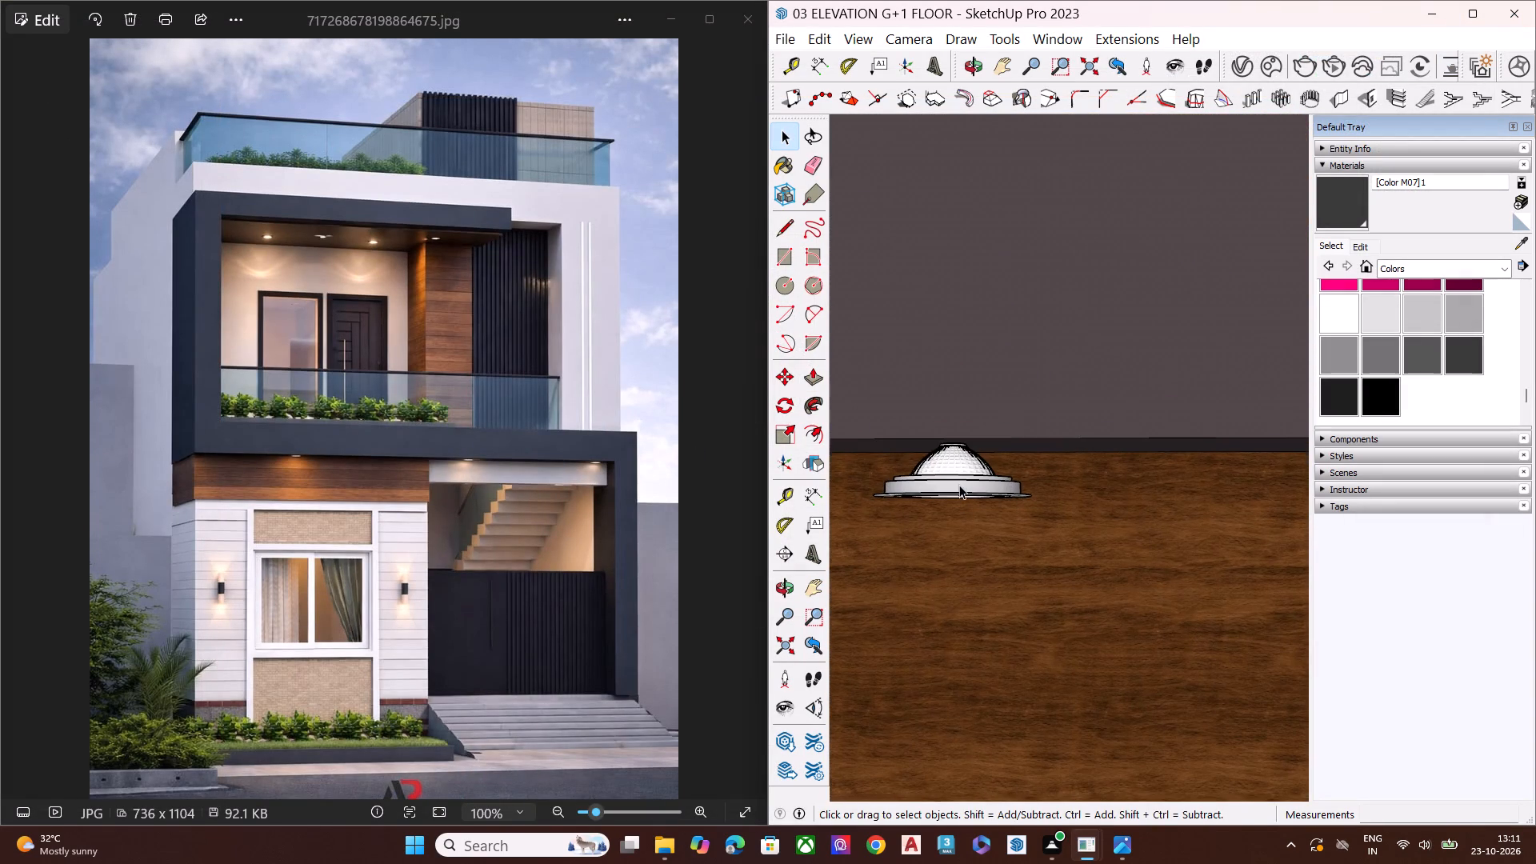
pyautogui.click(959, 485)
pyautogui.press('m')
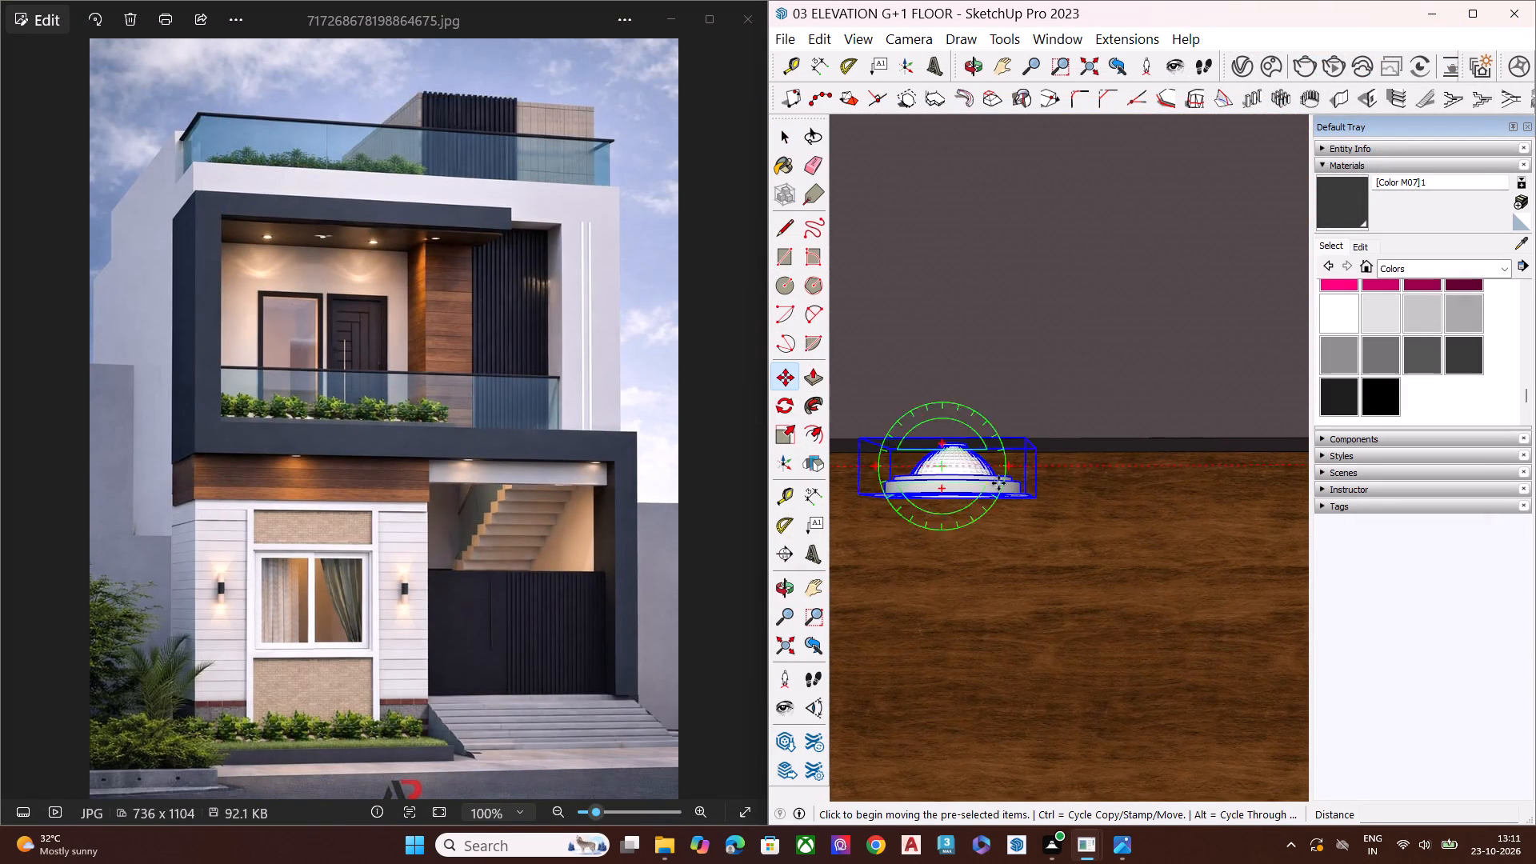
pyautogui.click(1025, 438)
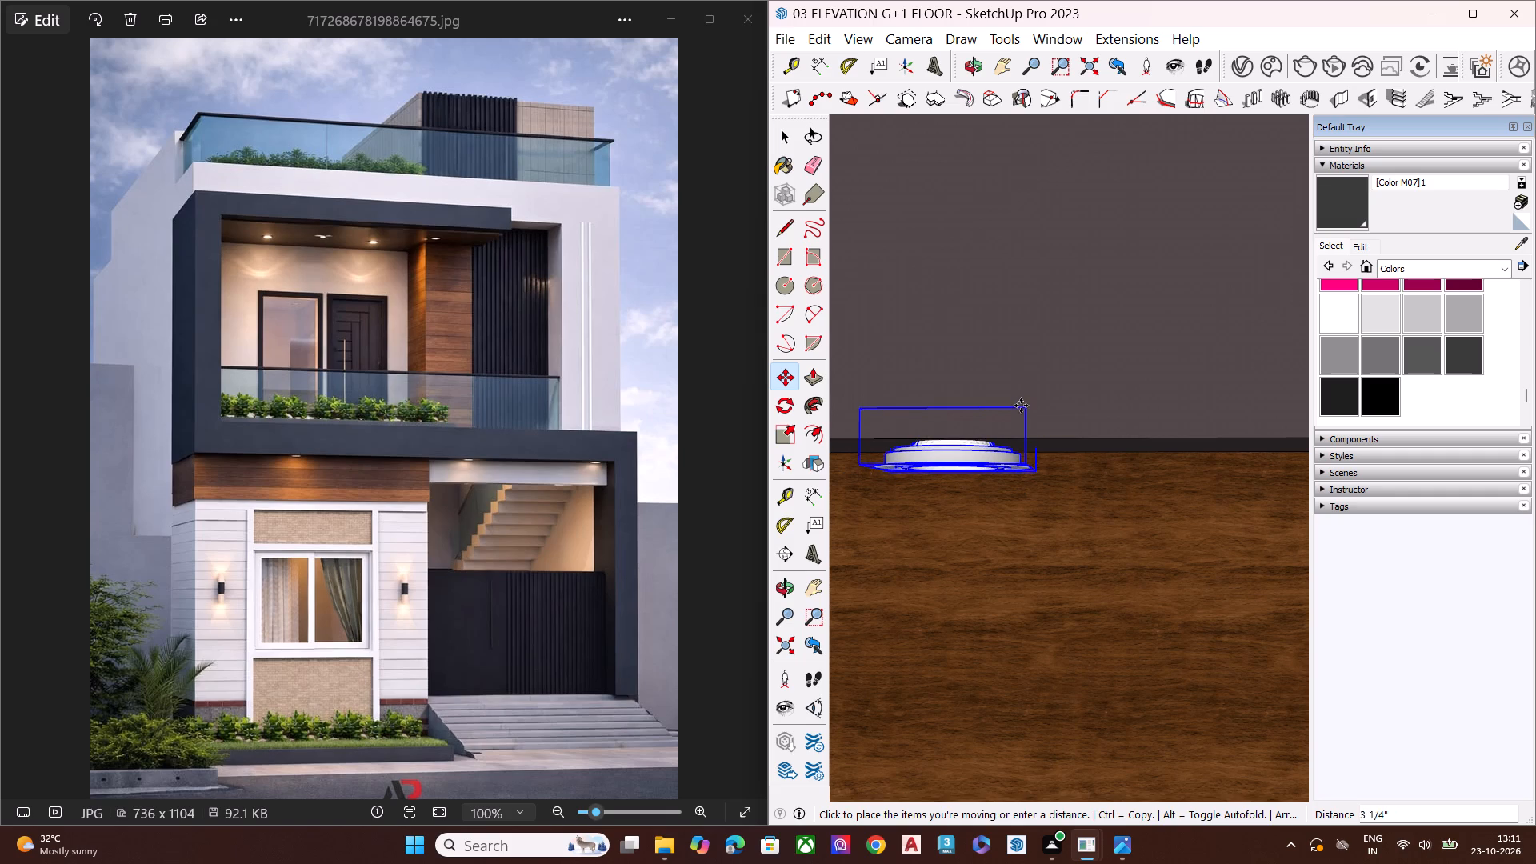
pyautogui.click(1021, 409)
# Render a close-up from below of the recessed downlight above the window to check how it sits and glows.
pyautogui.scroll(1, 1008, 439)
pyautogui.moveTo(1010, 424); pyautogui.dragTo(1016, 379, button='middle')
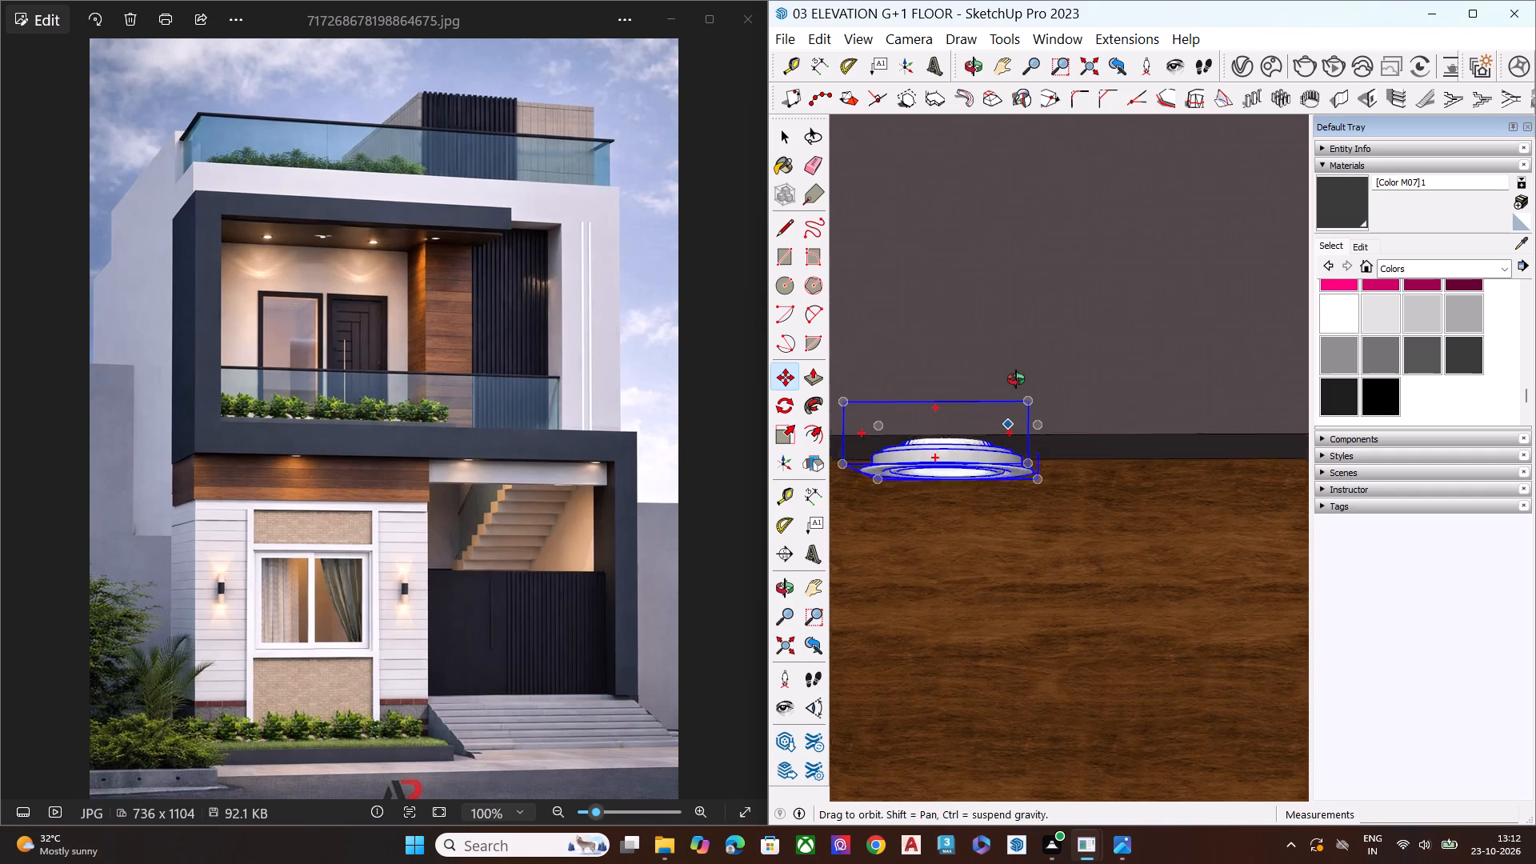
pyautogui.moveTo(1016, 379); pyautogui.dragTo(1048, 208, button='middle')
pyautogui.click(1307, 66)
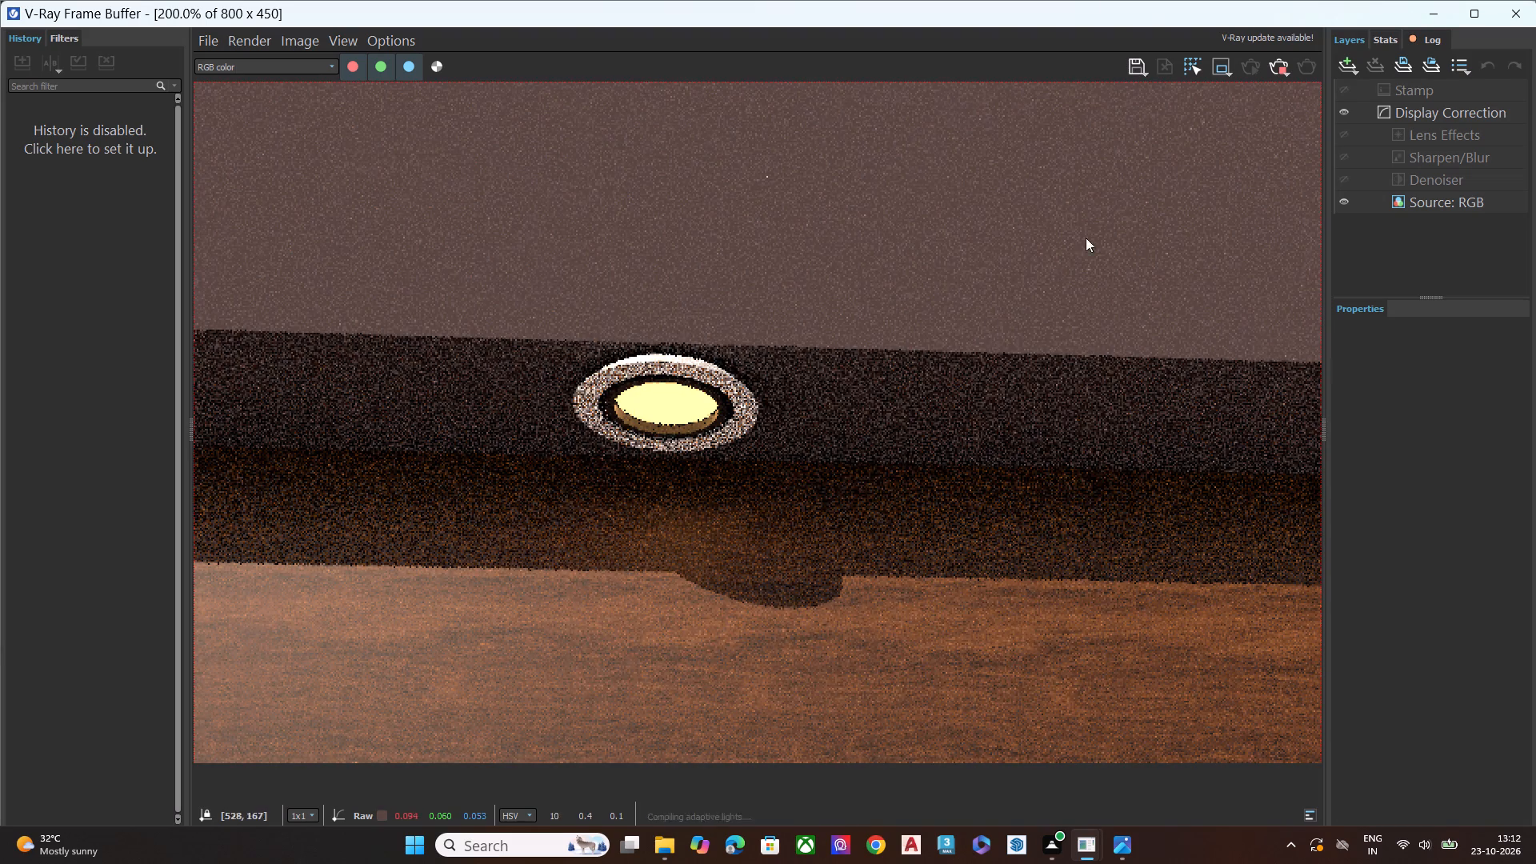
pyautogui.click(1279, 71)
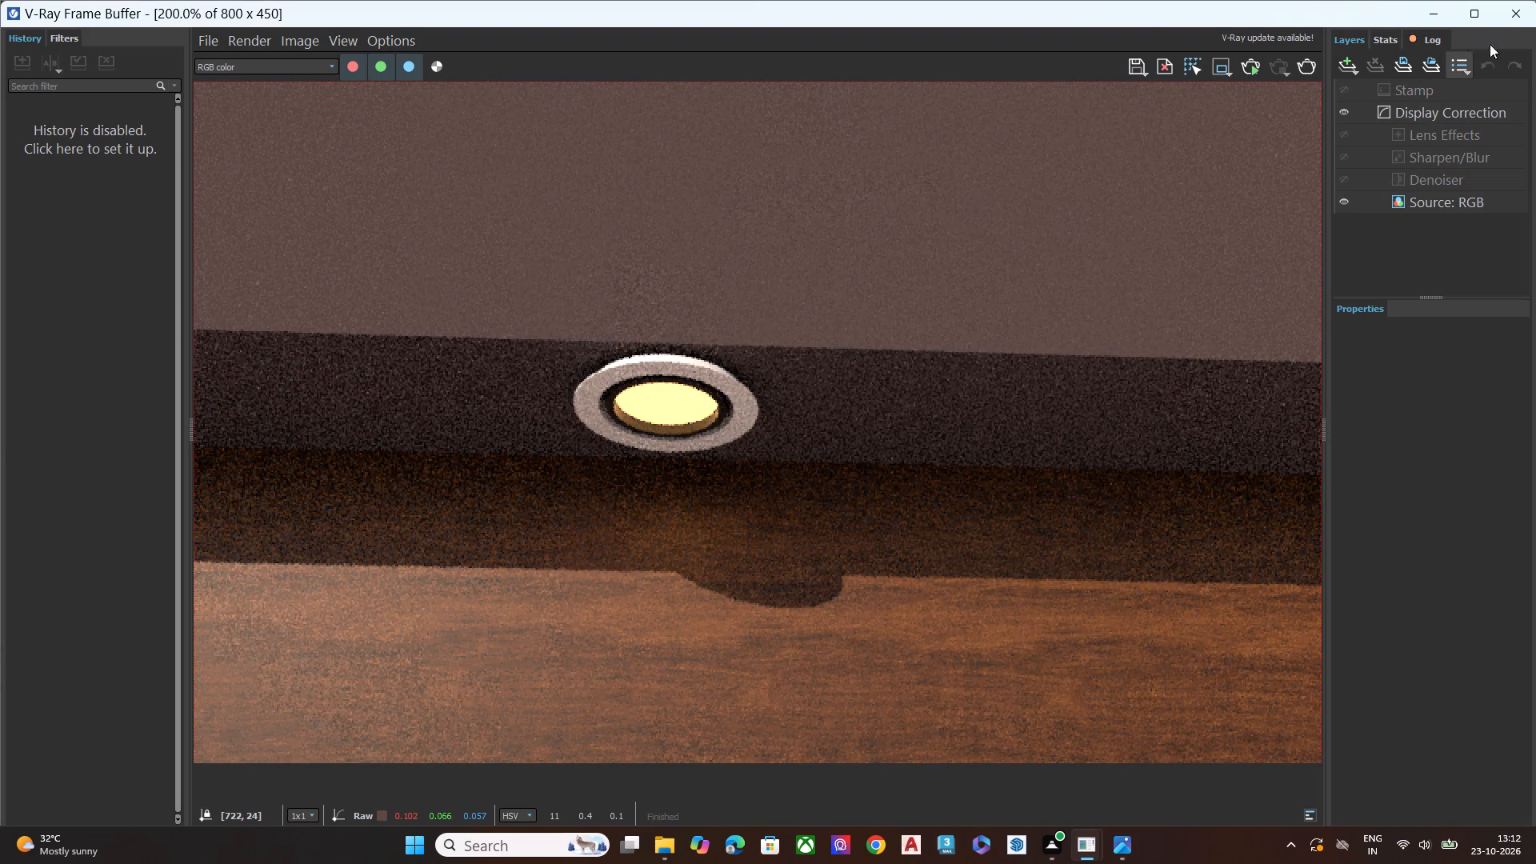
pyautogui.click(1530, 18)
# Move the frame-underside downlight over the staircase opening, nearest the wood band, up about 3 1/4" into the frame.
pyautogui.scroll(-7, 900, 322)
pyautogui.scroll(2, 975, 356)
pyautogui.scroll(-10, 830, 370)
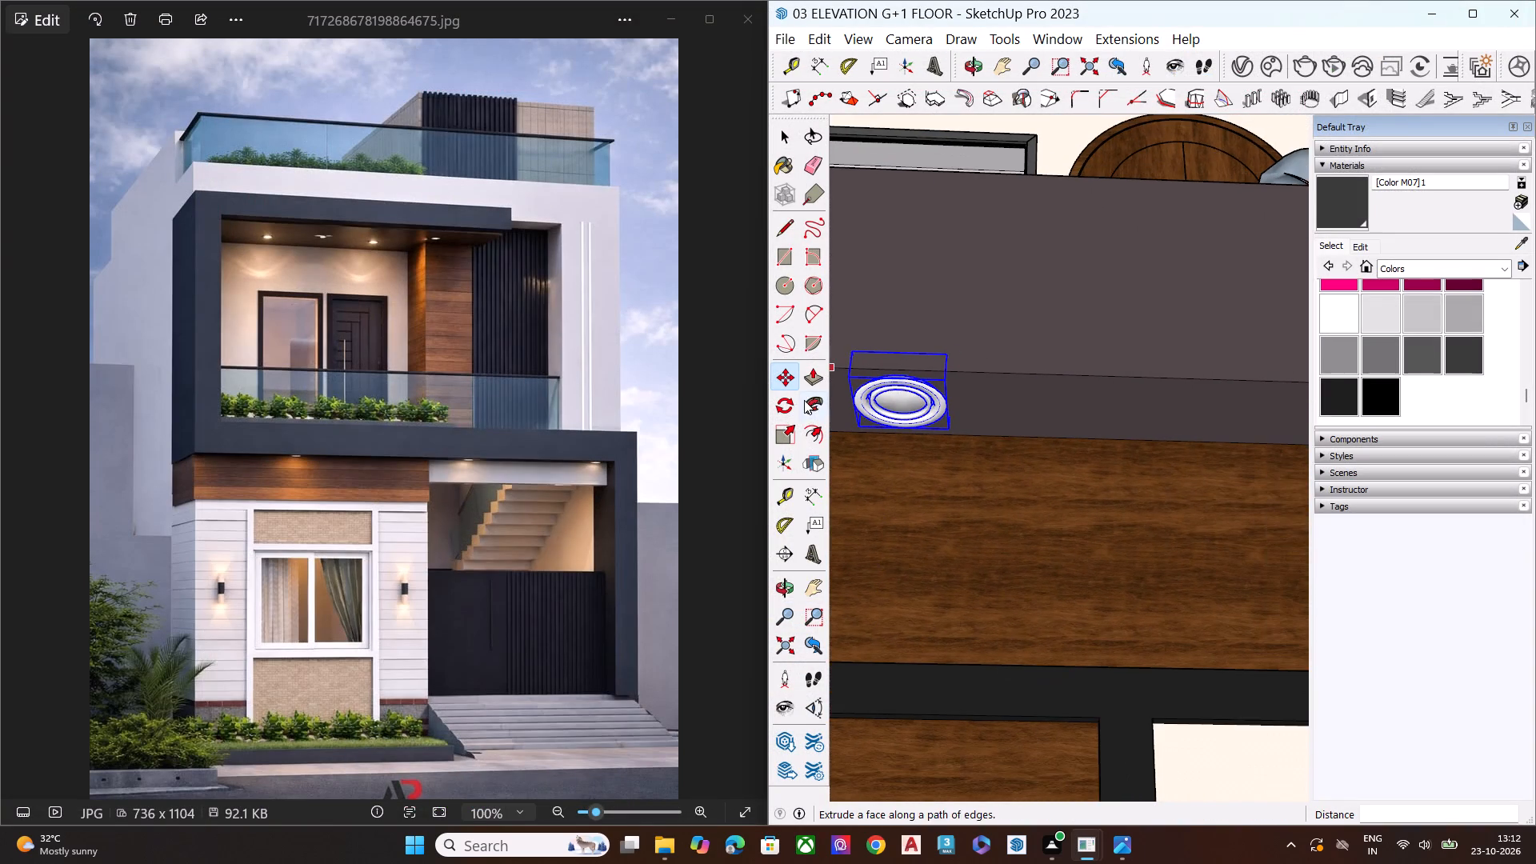
pyautogui.scroll(-8, 908, 366)
pyautogui.scroll(-18, 825, 394)
pyautogui.press('space')
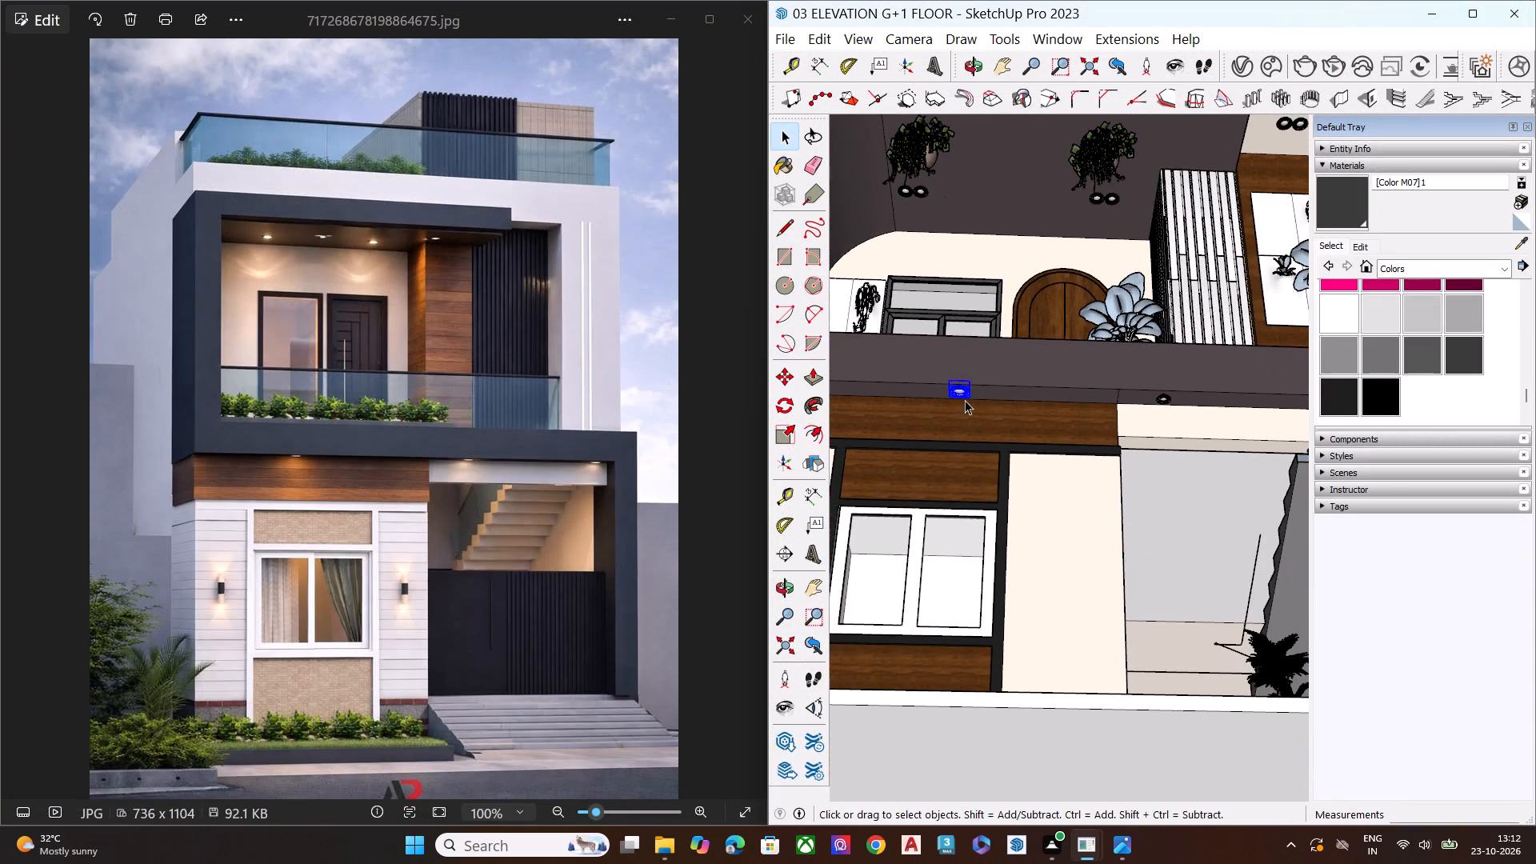
pyautogui.scroll(-10, 982, 410)
pyautogui.scroll(9, 1210, 410)
pyautogui.scroll(2, 878, 417)
pyautogui.scroll(-1, 871, 414)
pyautogui.scroll(4, 871, 414)
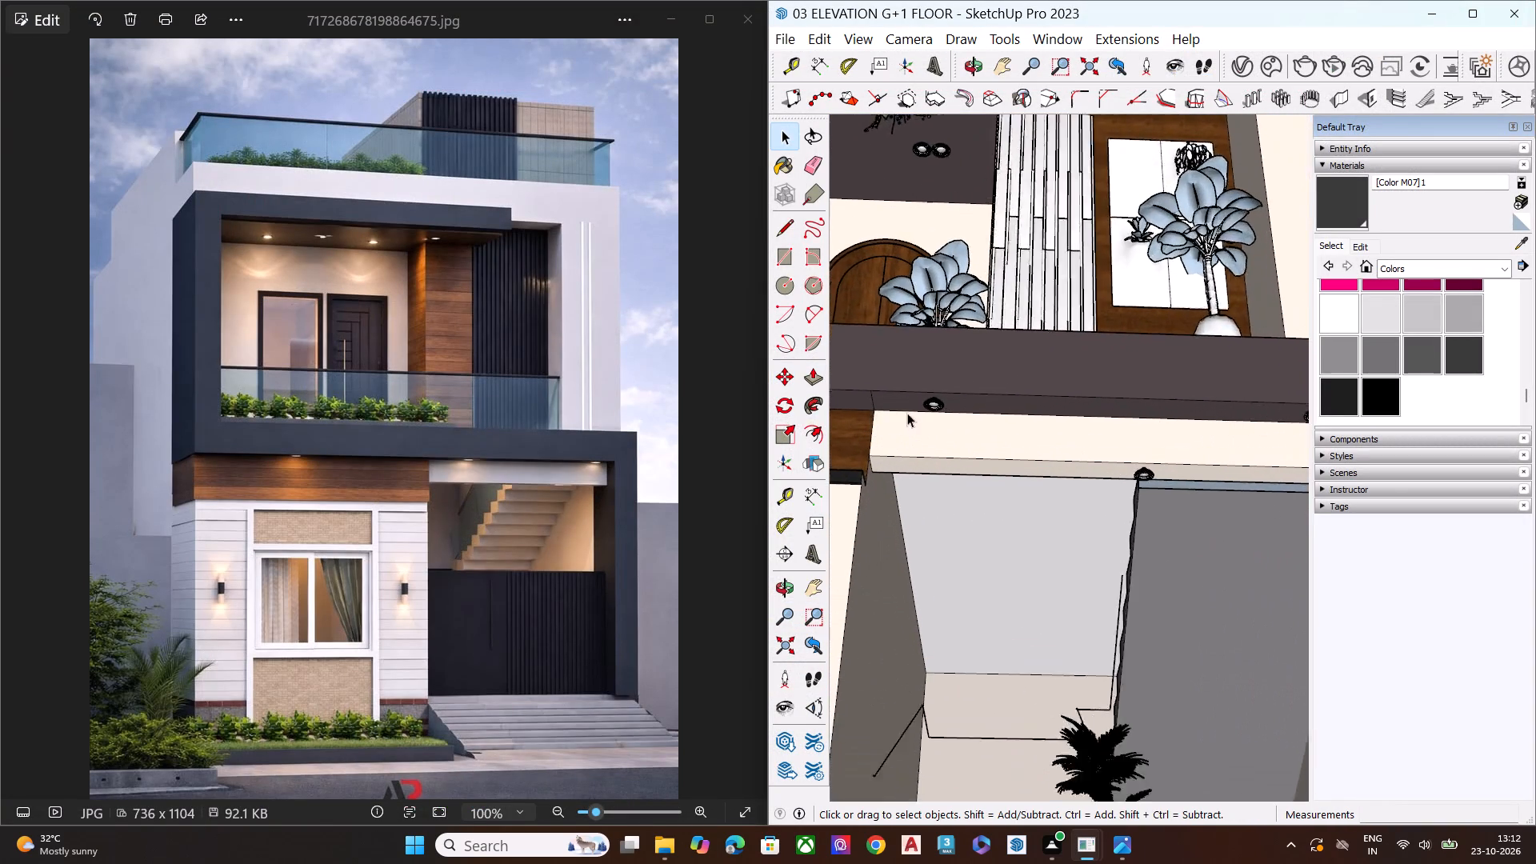
pyautogui.scroll(2, 907, 413)
pyautogui.scroll(8, 974, 381)
pyautogui.scroll(10, 892, 438)
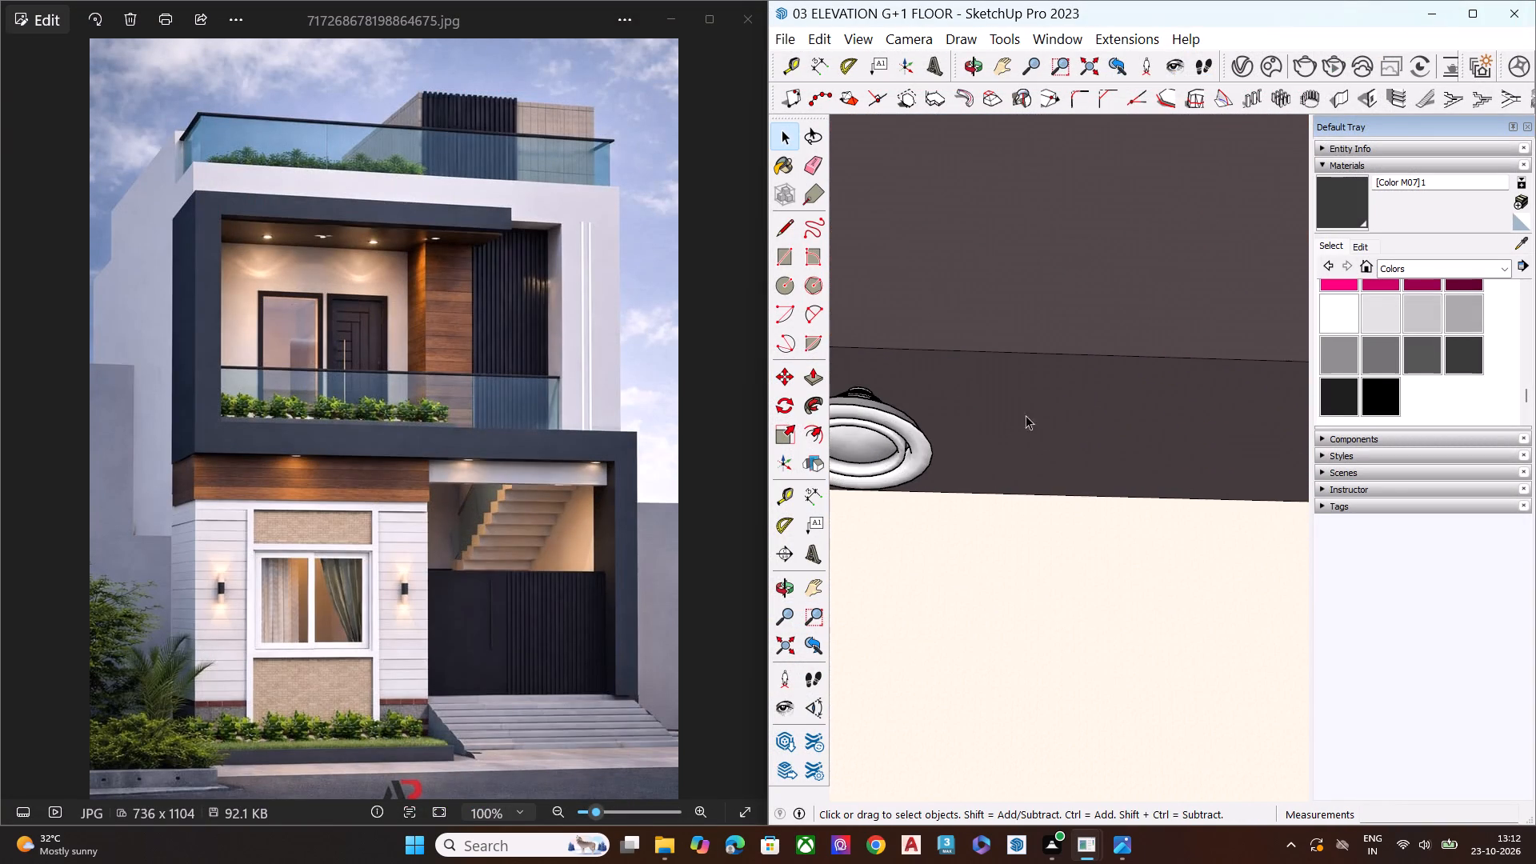
pyautogui.scroll(-8, 1074, 419)
pyautogui.scroll(15, 940, 404)
pyautogui.click(977, 454)
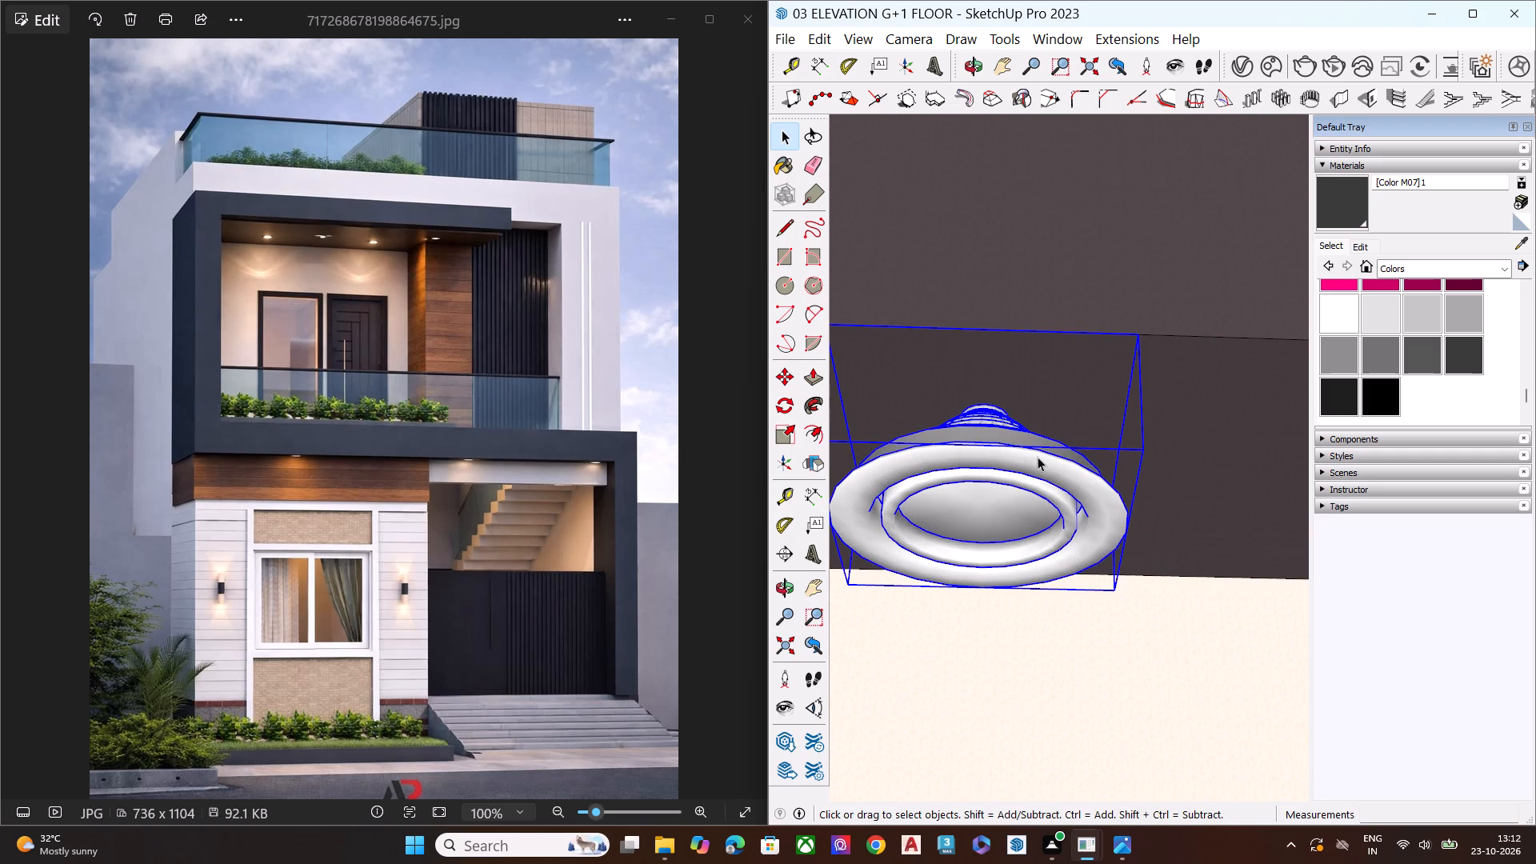
pyautogui.press('m')
pyautogui.scroll(1, 1138, 348)
pyautogui.moveTo(1138, 348); pyautogui.dragTo(1137, 587, button='middle')
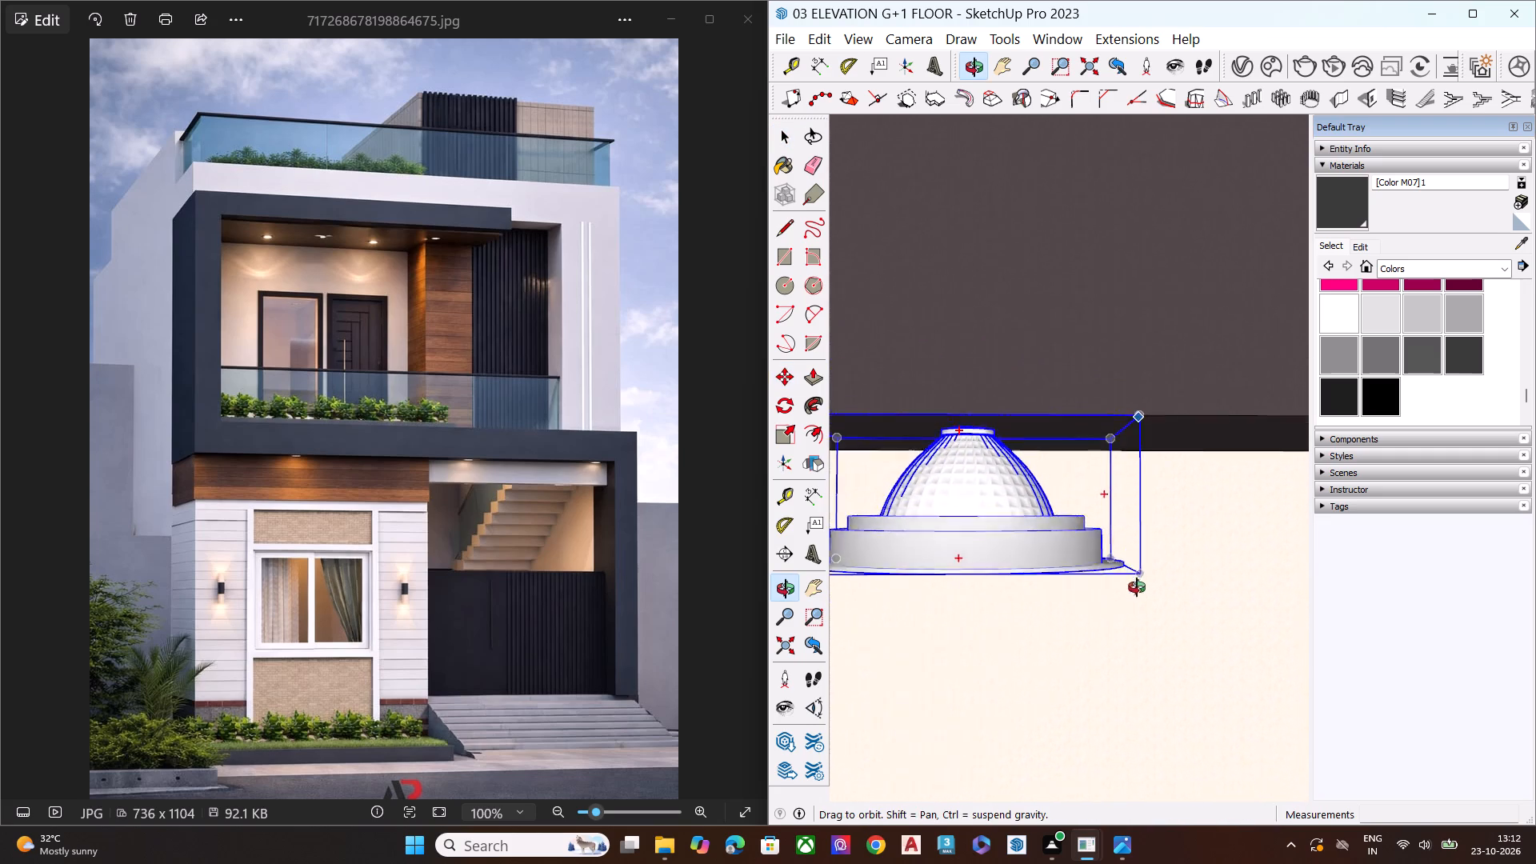
pyautogui.moveTo(1137, 587); pyautogui.dragTo(1138, 589, button='middle')
pyautogui.click(1138, 422)
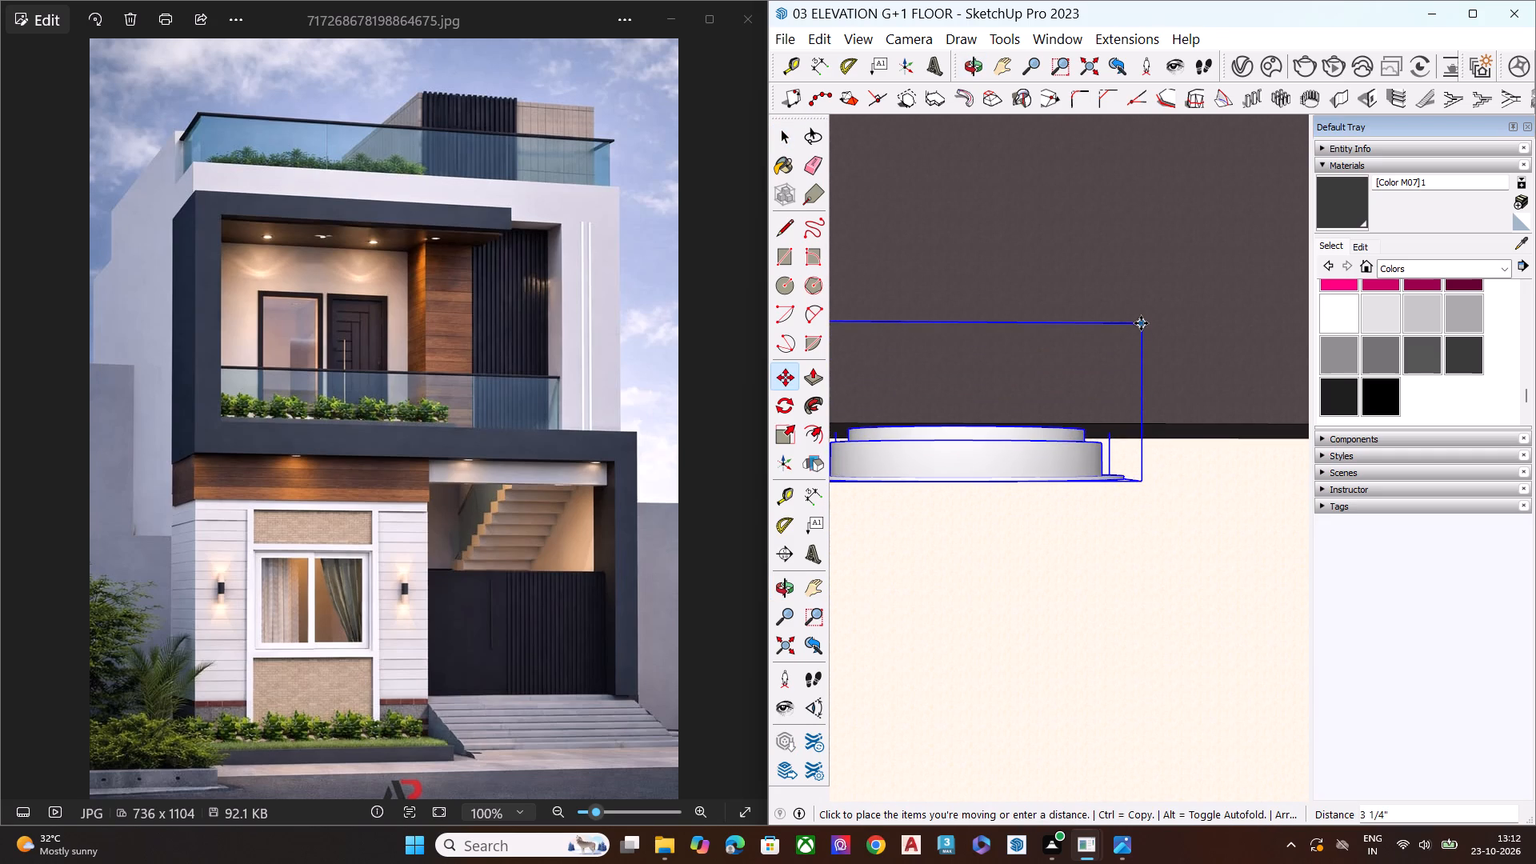
pyautogui.click(1141, 323)
pyautogui.scroll(-4, 1065, 395)
pyautogui.moveTo(1068, 386); pyautogui.dragTo(1042, 90, button='middle')
pyautogui.scroll(-2, 918, 326)
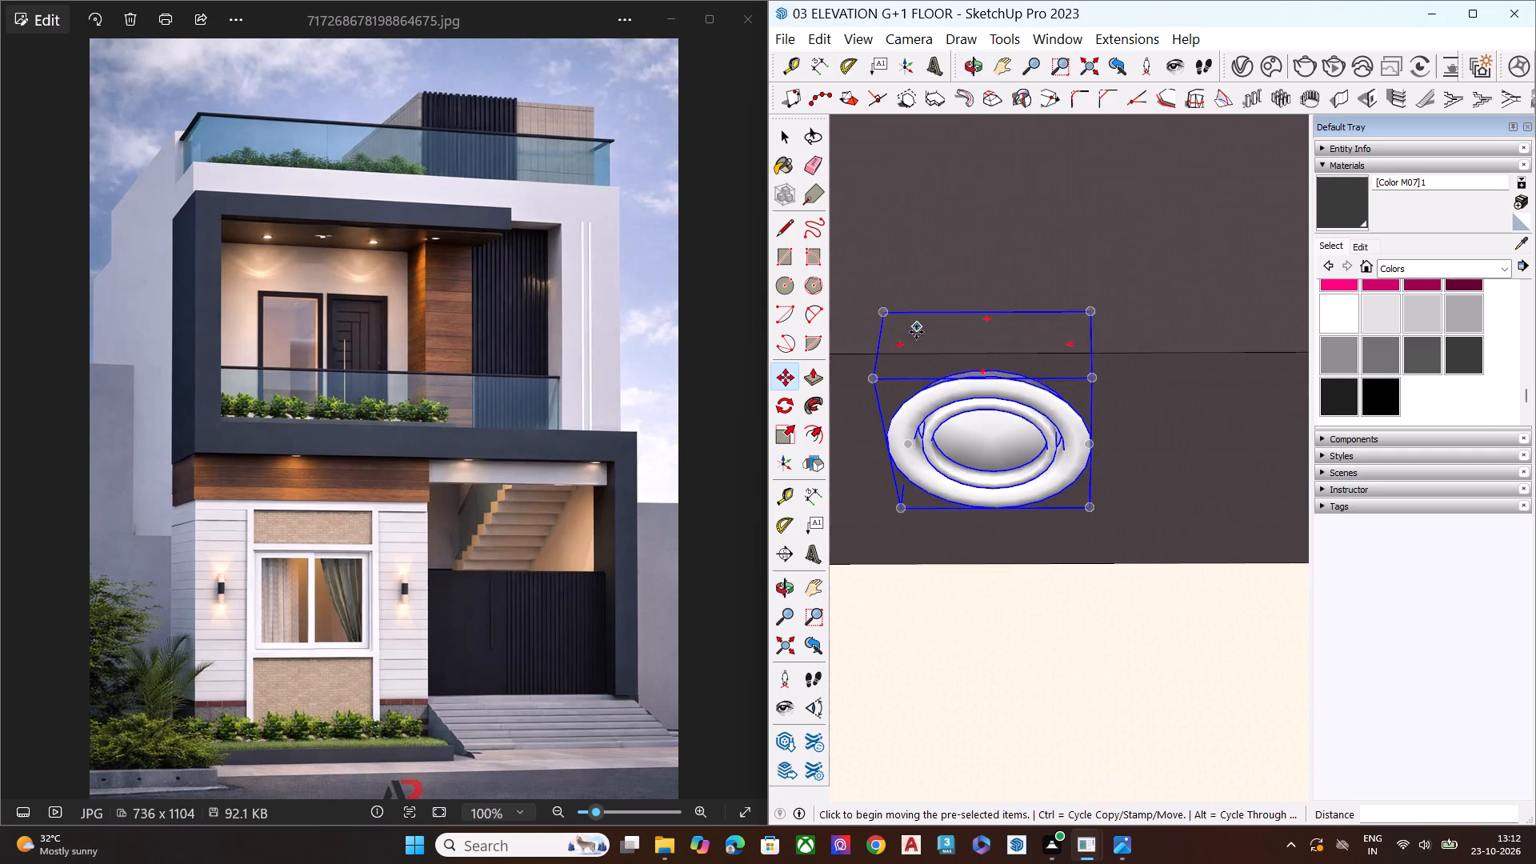
pyautogui.scroll(-6, 916, 332)
pyautogui.scroll(-8, 1034, 379)
pyautogui.scroll(-13, 994, 380)
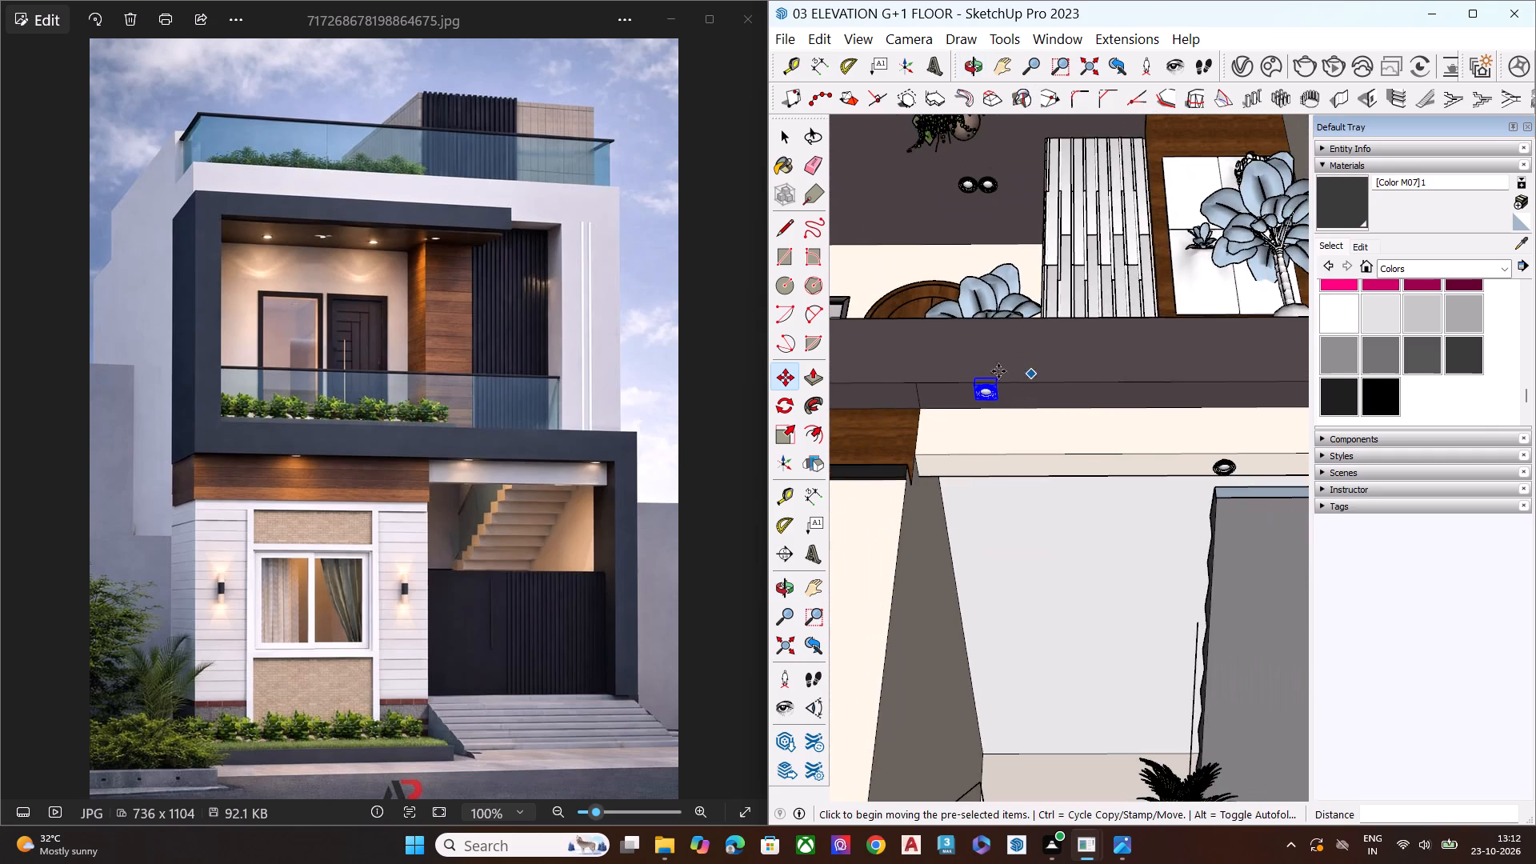
pyautogui.scroll(-11, 998, 371)
pyautogui.scroll(2, 1019, 373)
pyautogui.scroll(-2, 1022, 378)
pyautogui.press('space')
pyautogui.scroll(2, 1226, 357)
pyautogui.click(1228, 358)
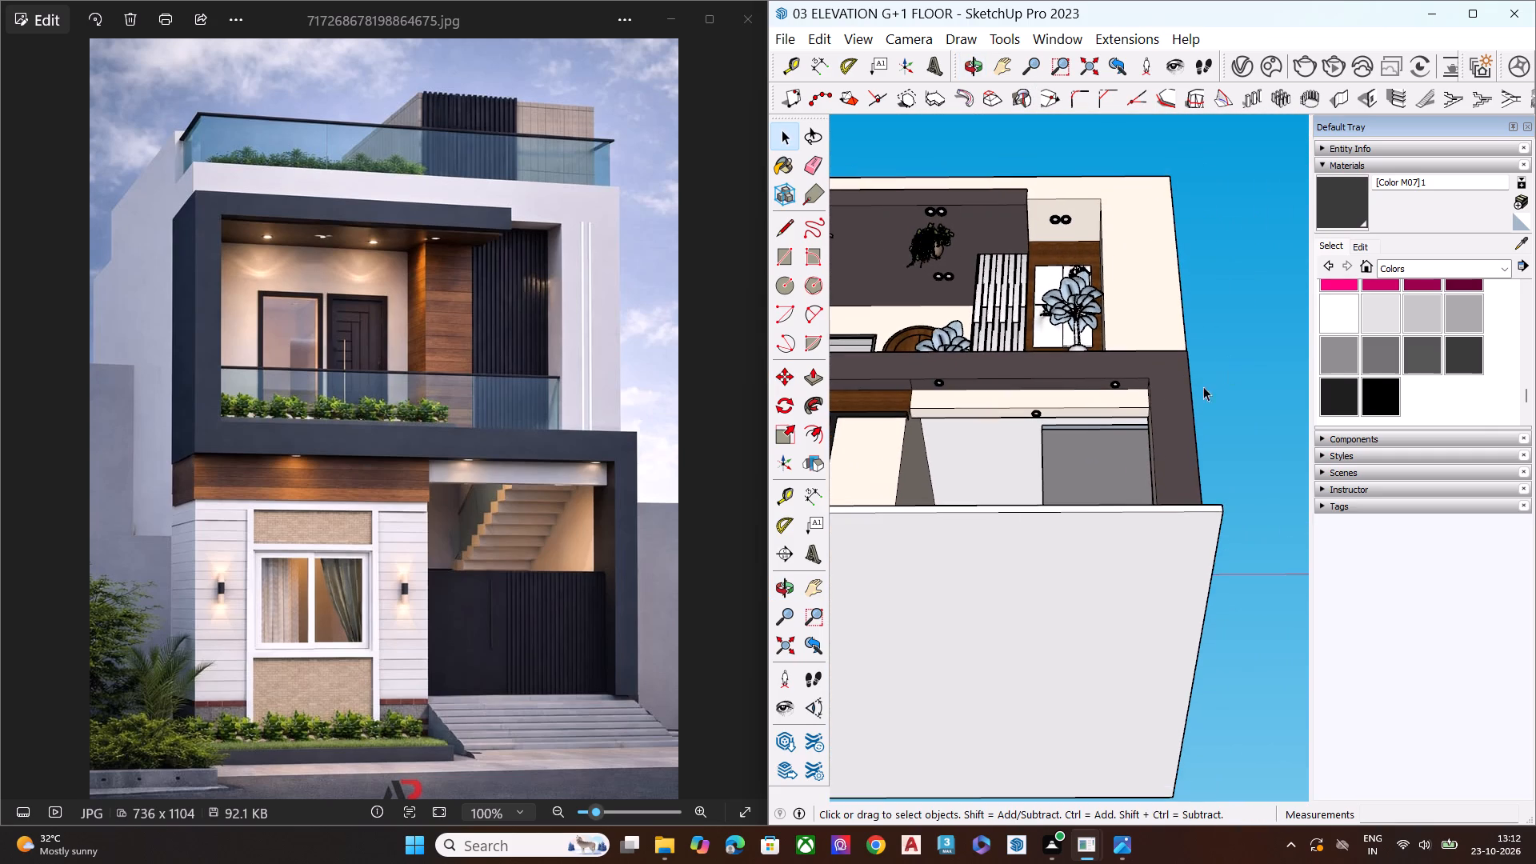
# Move the frame-underside downlight nearest the dark side column up so it is recessed into the frame.
pyautogui.scroll(15, 1129, 386)
pyautogui.scroll(-2, 1098, 377)
pyautogui.scroll(8, 1098, 377)
pyautogui.moveTo(1114, 361); pyautogui.dragTo(1106, 514, button='middle')
pyautogui.scroll(9, 1070, 426)
pyautogui.click(1122, 535)
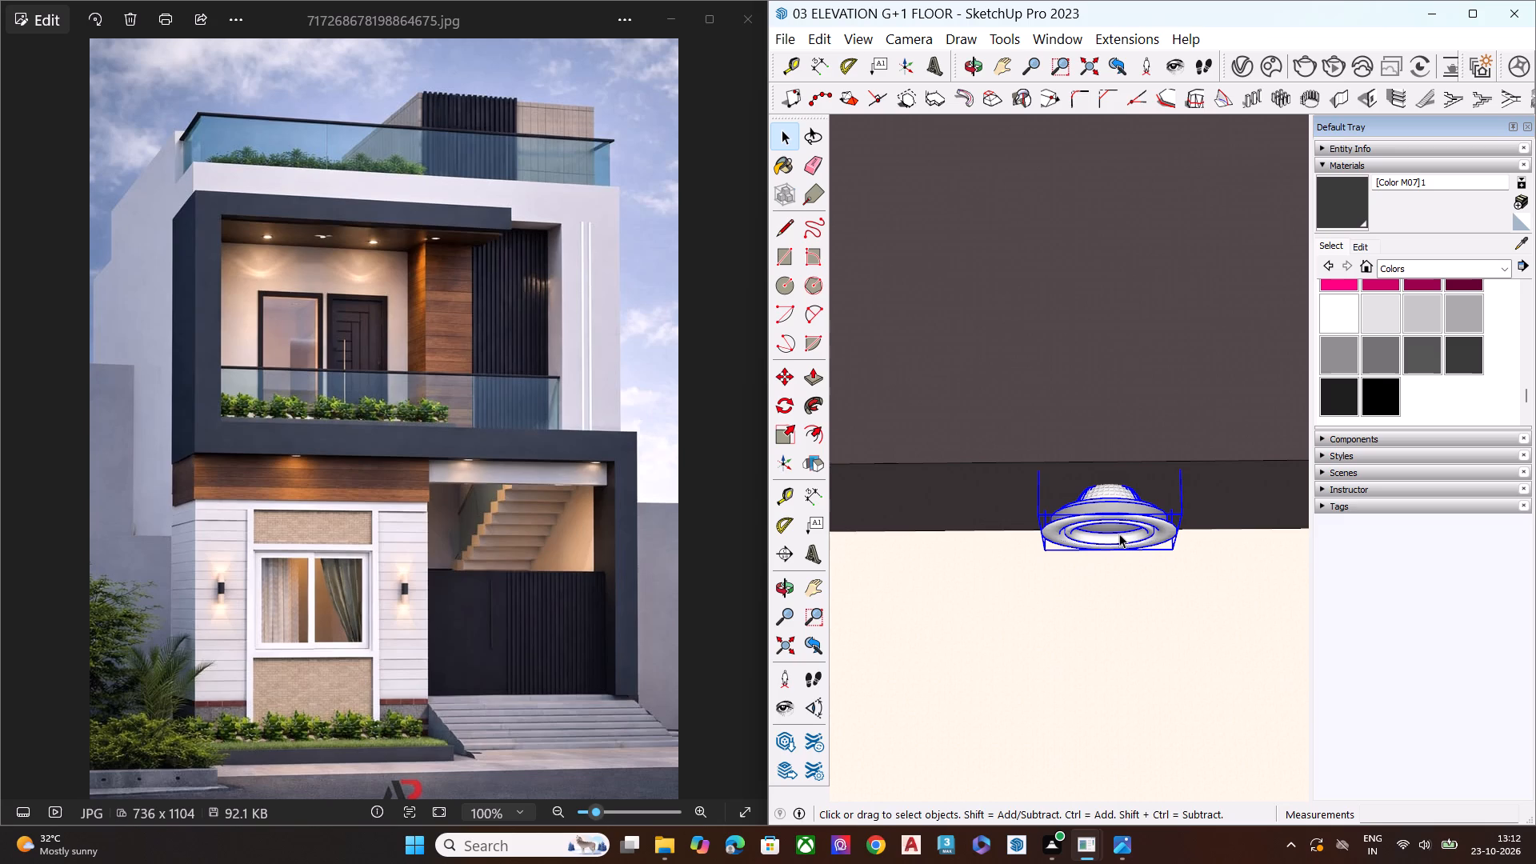
pyautogui.press('m')
pyautogui.click(1180, 457)
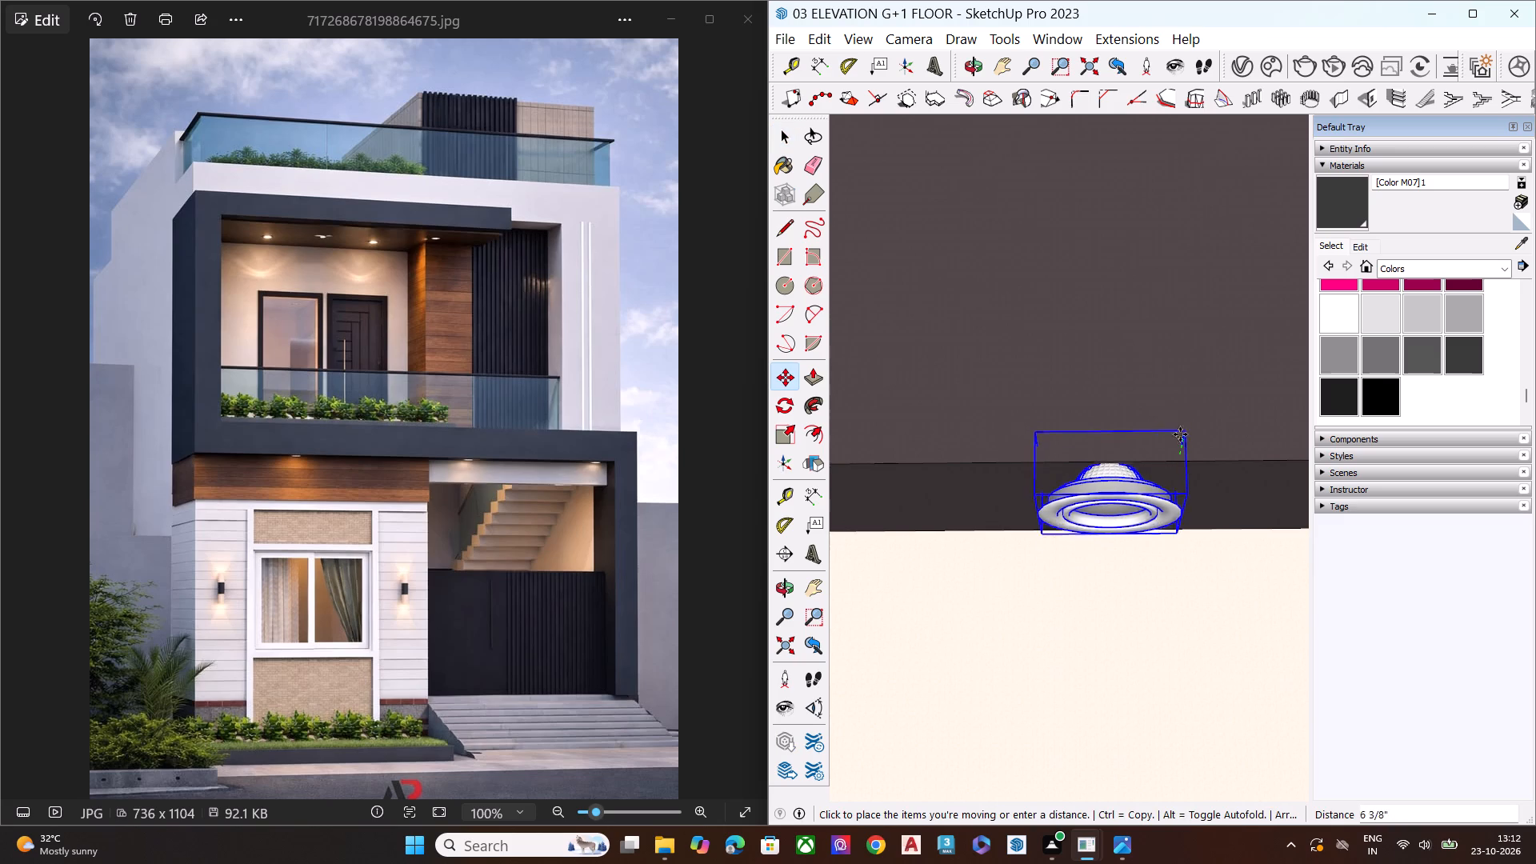
pyautogui.moveTo(1185, 456); pyautogui.dragTo(1173, 639, button='middle')
pyautogui.scroll(5, 1185, 509)
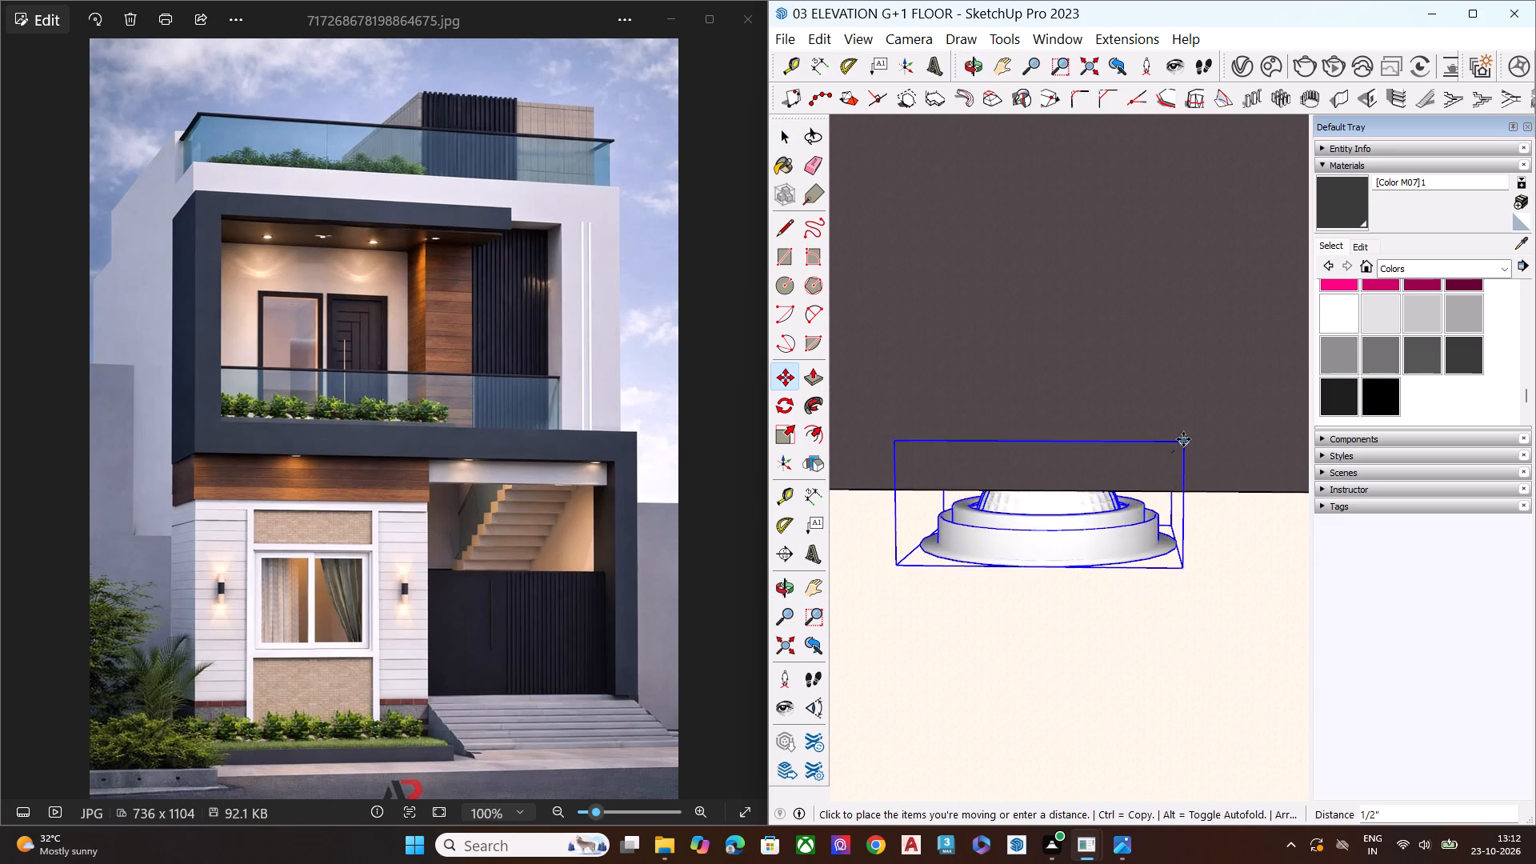
pyautogui.click(1180, 421)
pyautogui.press('space')
pyautogui.moveTo(1162, 462); pyautogui.dragTo(1150, 371, button='middle')
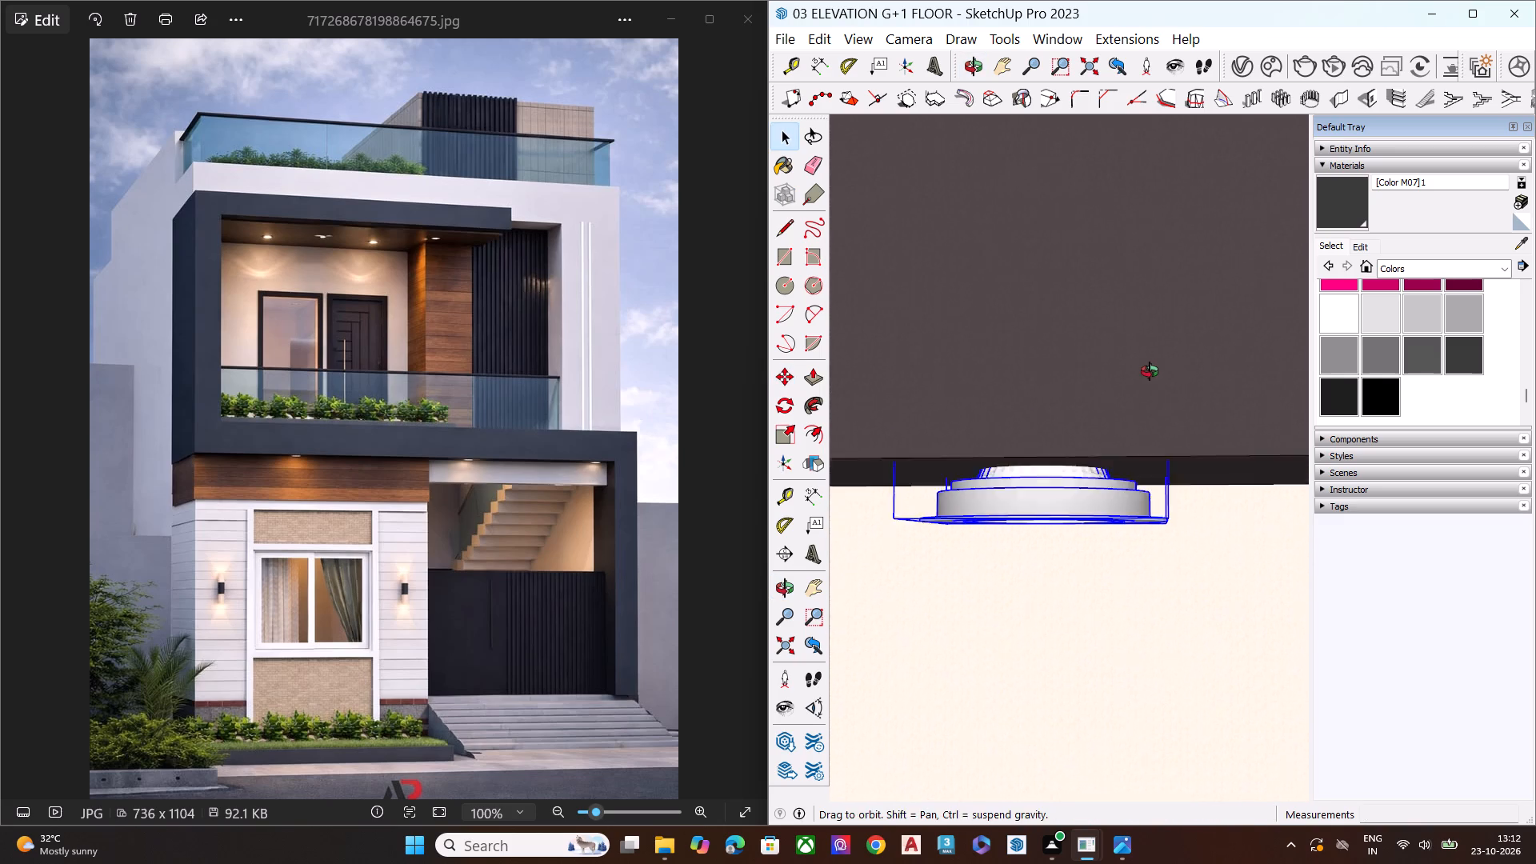
pyautogui.moveTo(1150, 371); pyautogui.dragTo(1153, 327, button='middle')
pyautogui.scroll(-2, 1186, 337)
pyautogui.scroll(1, 1188, 337)
pyautogui.scroll(-5, 1188, 337)
pyautogui.moveTo(1179, 354); pyautogui.dragTo(1154, 196, button='middle')
pyautogui.scroll(2, 1154, 196)
pyautogui.scroll(-12, 1168, 256)
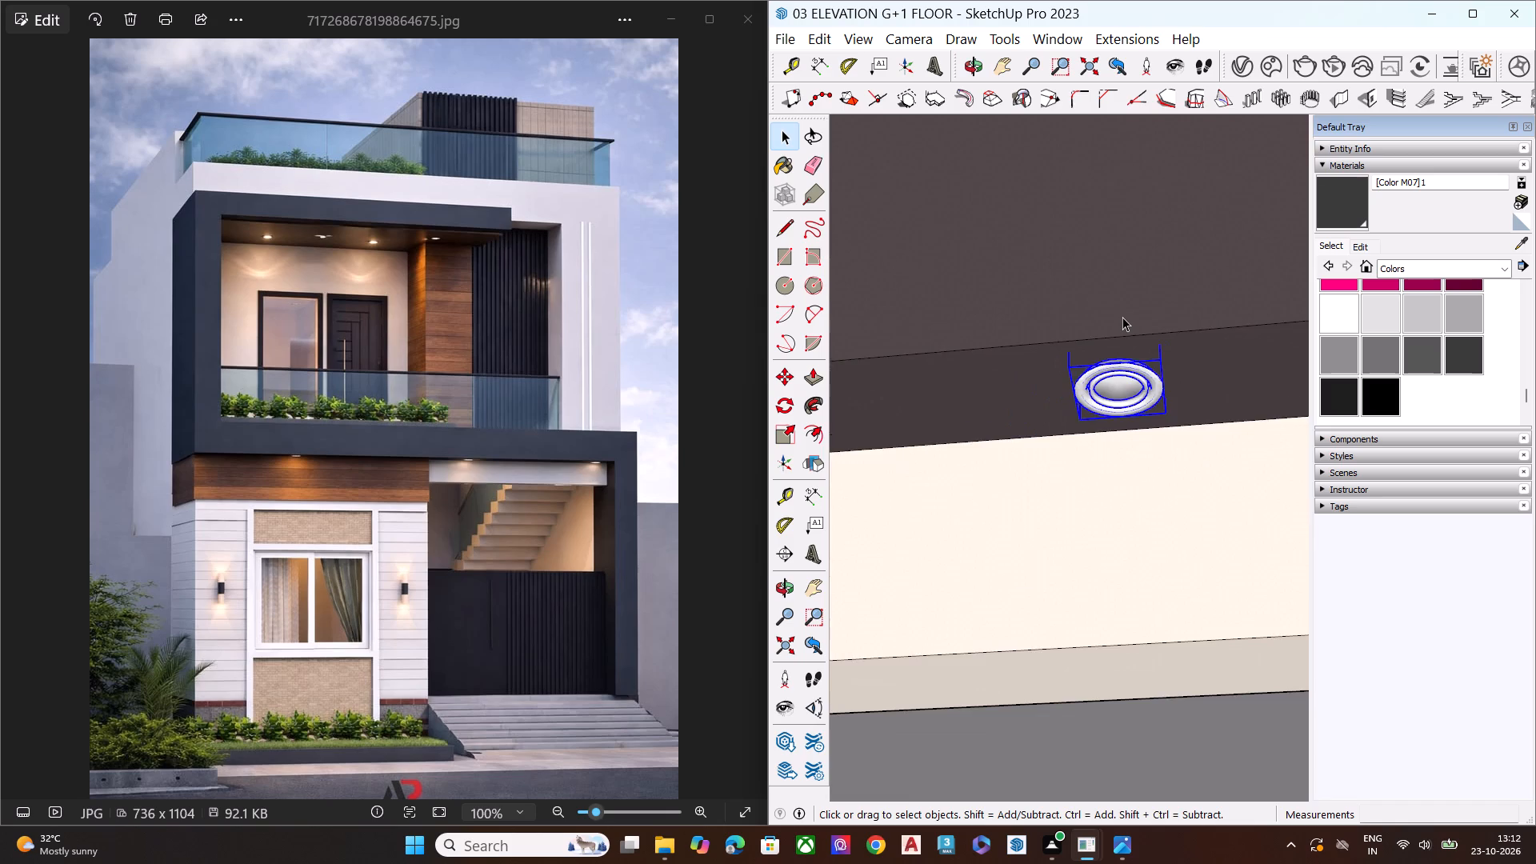
# Move the downlight under the cream beam over the staircase opening up about 3" so it is recessed into the beam.
pyautogui.scroll(-20, 1122, 317)
pyautogui.scroll(-3, 1122, 317)
pyautogui.scroll(13, 1046, 390)
pyautogui.scroll(-1, 1036, 382)
pyautogui.scroll(2, 1038, 385)
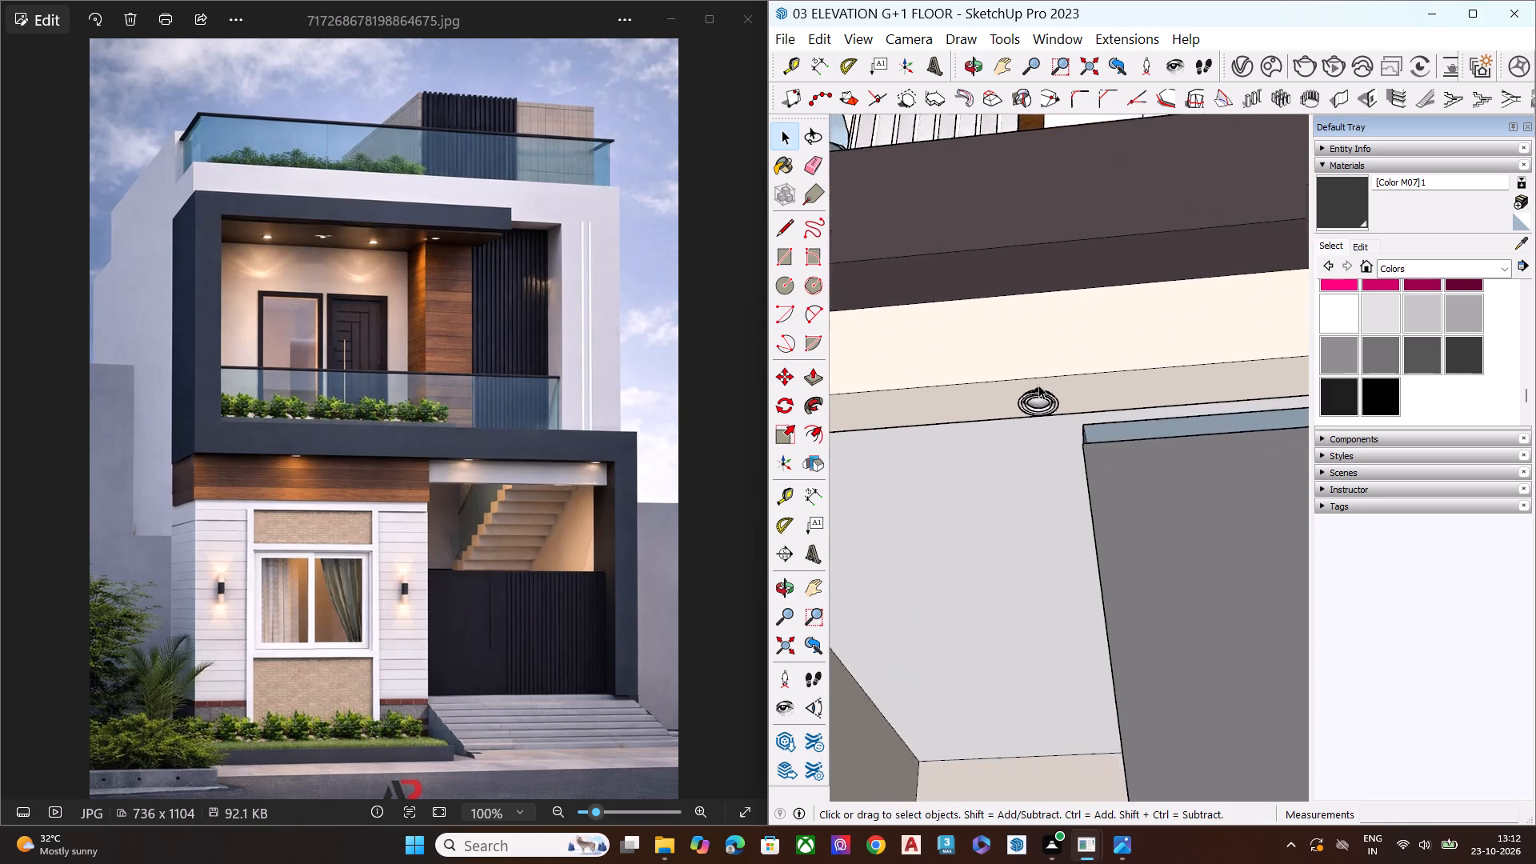
pyautogui.scroll(6, 1038, 385)
pyautogui.scroll(-2, 1040, 386)
pyautogui.scroll(2, 1040, 386)
pyautogui.scroll(-1, 1040, 386)
pyautogui.scroll(3, 1040, 386)
pyautogui.scroll(-1, 1040, 386)
pyautogui.scroll(6, 1040, 386)
pyautogui.click(1059, 432)
pyautogui.moveTo(1065, 334); pyautogui.dragTo(1069, 548, button='middle')
pyautogui.scroll(2, 1076, 519)
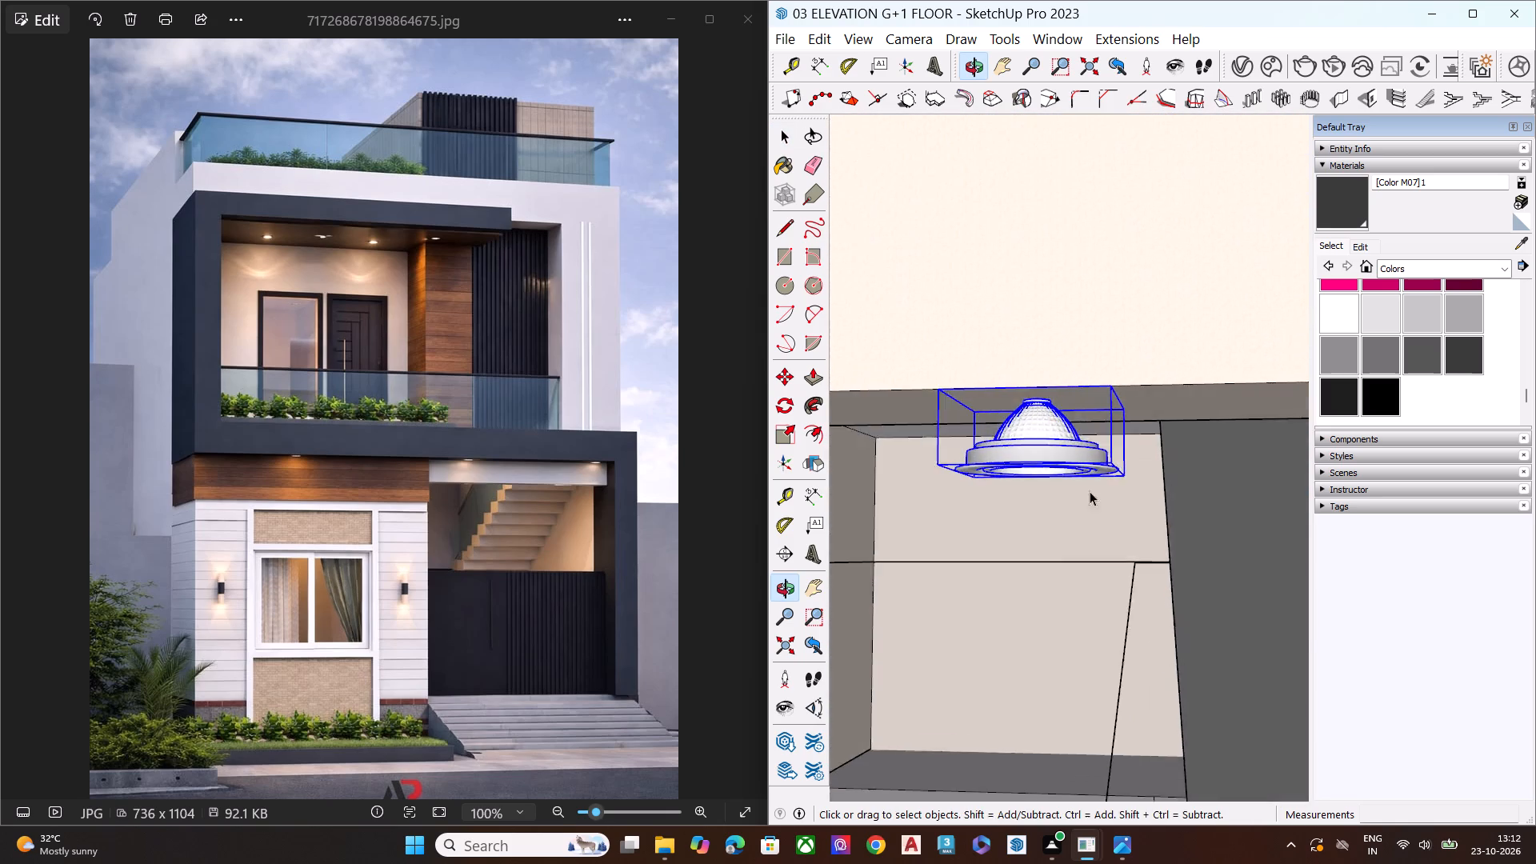
pyautogui.scroll(7, 1090, 491)
pyautogui.scroll(-6, 1113, 480)
pyautogui.scroll(1, 1098, 495)
pyautogui.scroll(-5, 1098, 496)
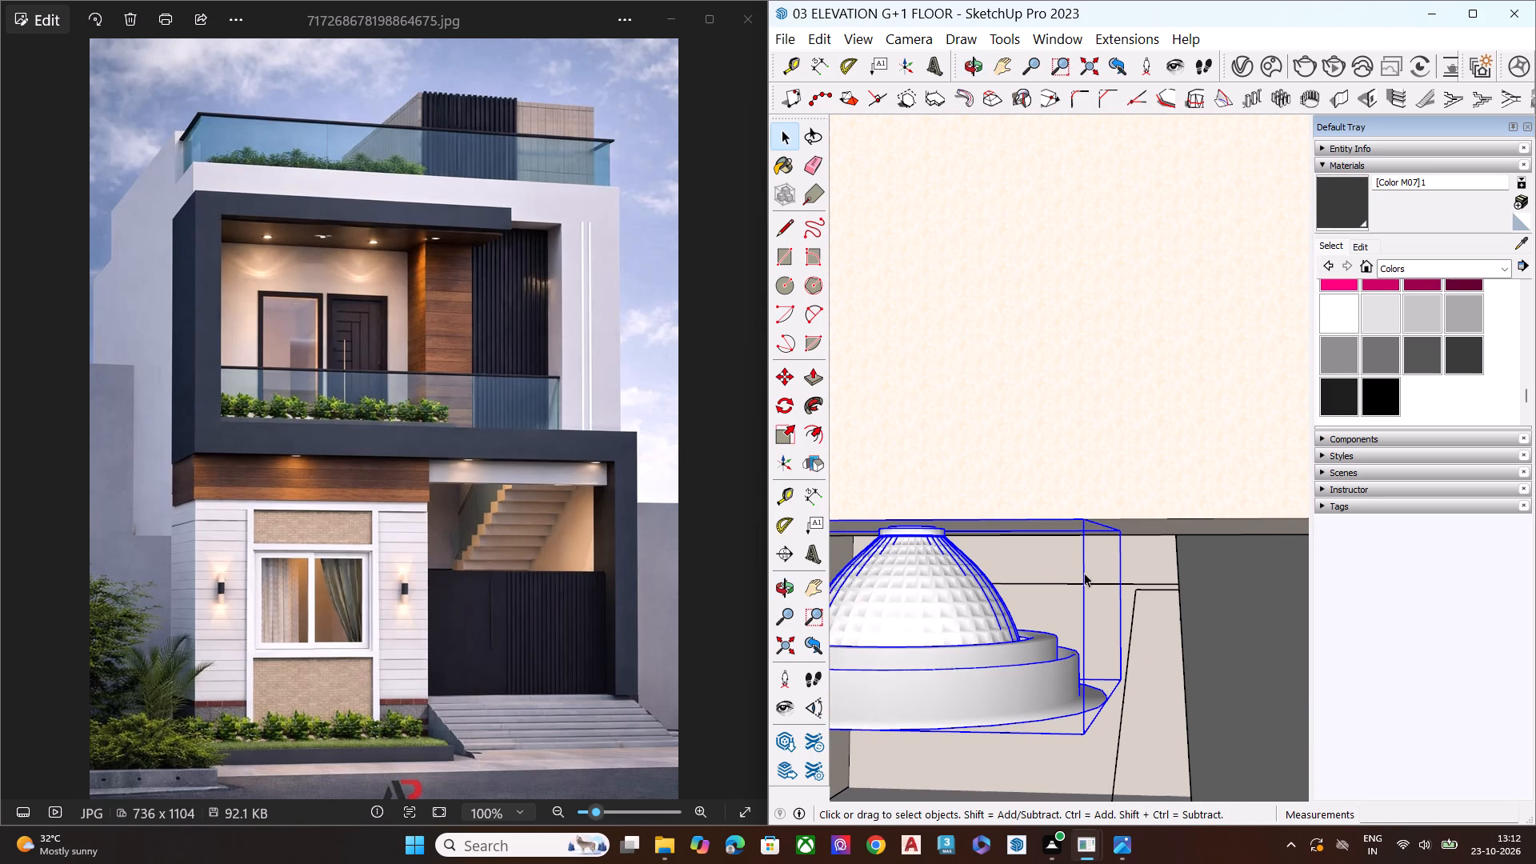
pyautogui.press('m')
pyautogui.click(1082, 522)
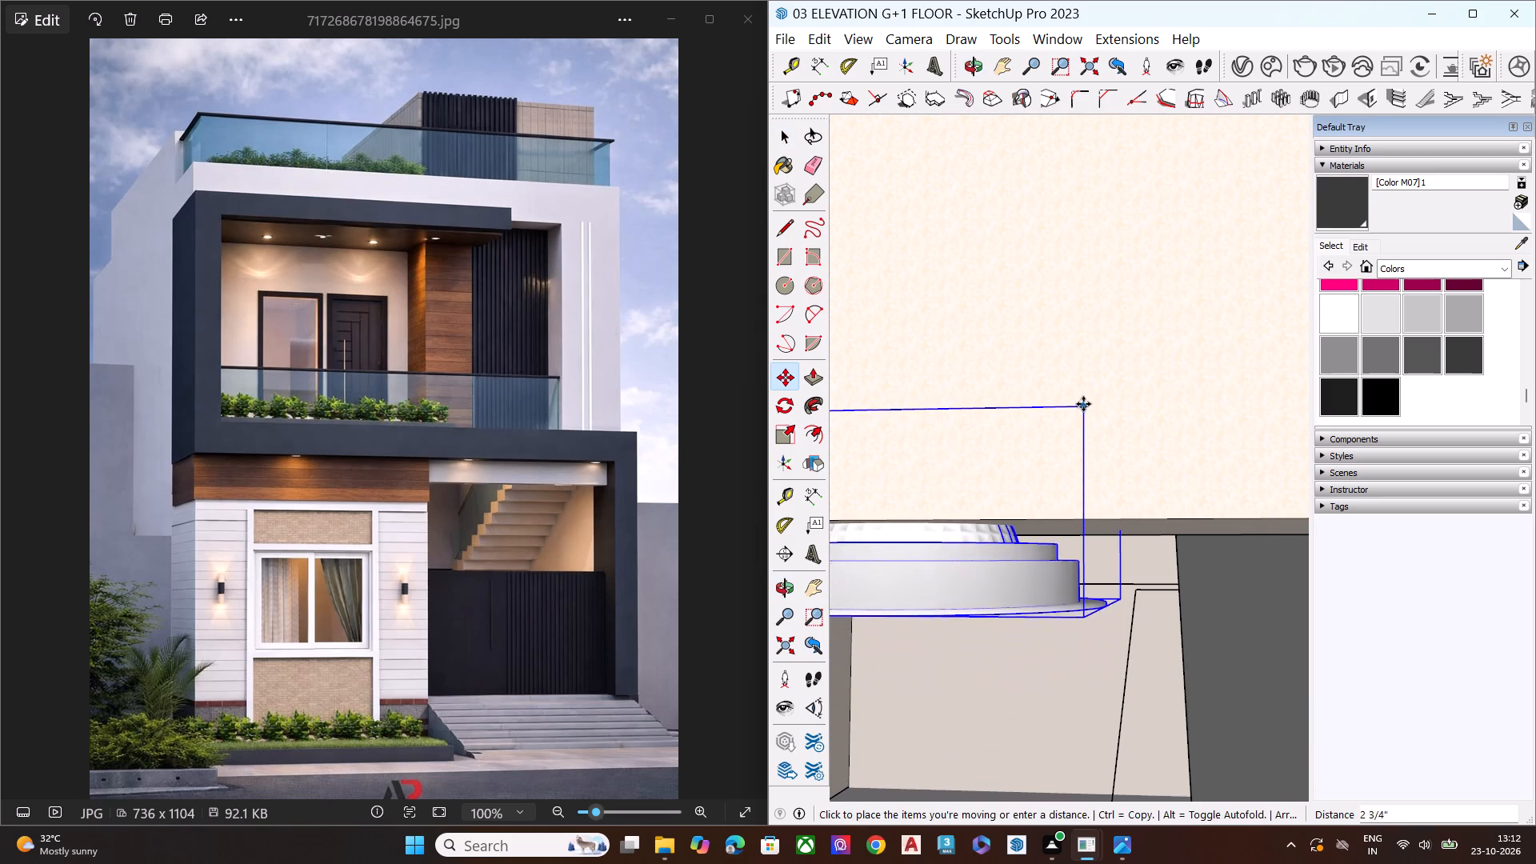
pyautogui.click(1087, 383)
pyautogui.scroll(-13, 1124, 386)
pyautogui.scroll(2, 1148, 427)
pyautogui.scroll(-20, 1148, 427)
pyautogui.scroll(1, 1115, 445)
pyautogui.scroll(-2, 1114, 446)
pyautogui.scroll(1, 1112, 446)
pyautogui.scroll(-14, 1112, 446)
pyautogui.scroll(1, 1102, 416)
pyautogui.scroll(-2, 1102, 416)
pyautogui.scroll(1, 1099, 426)
pyautogui.scroll(-3, 1099, 427)
pyautogui.press('space')
pyautogui.click(1231, 459)
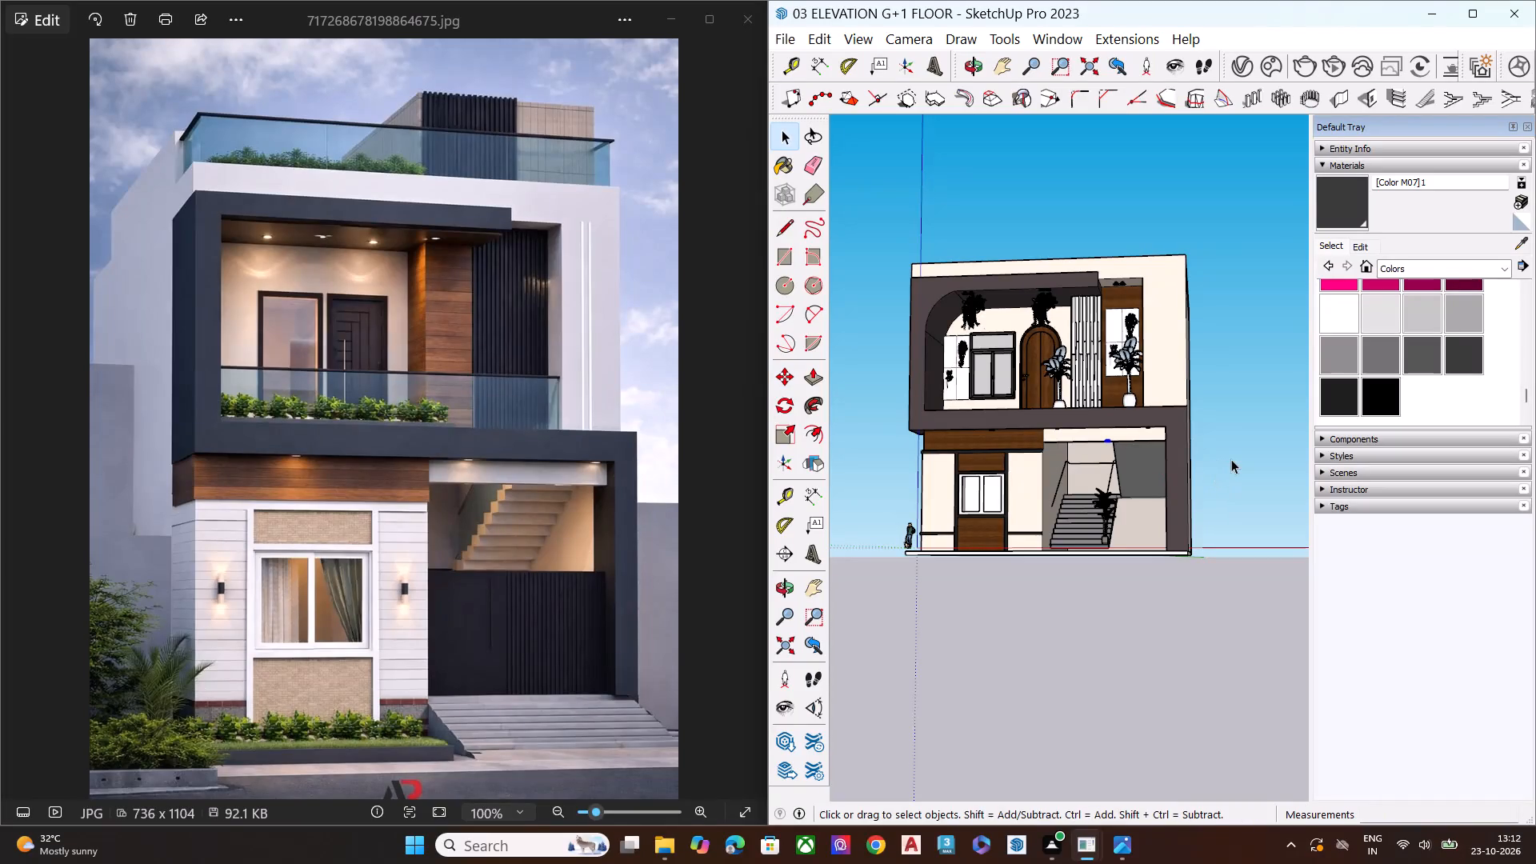
# Render the whole house from a low angle to check the recessed downlights under the frame, ceilings and staircase beam.
pyautogui.moveTo(1090, 438); pyautogui.dragTo(1140, 434, button='middle')
pyautogui.scroll(9, 1142, 432)
pyautogui.scroll(-7, 1138, 402)
pyautogui.moveTo(1041, 419); pyautogui.dragTo(1237, 297, button='middle')
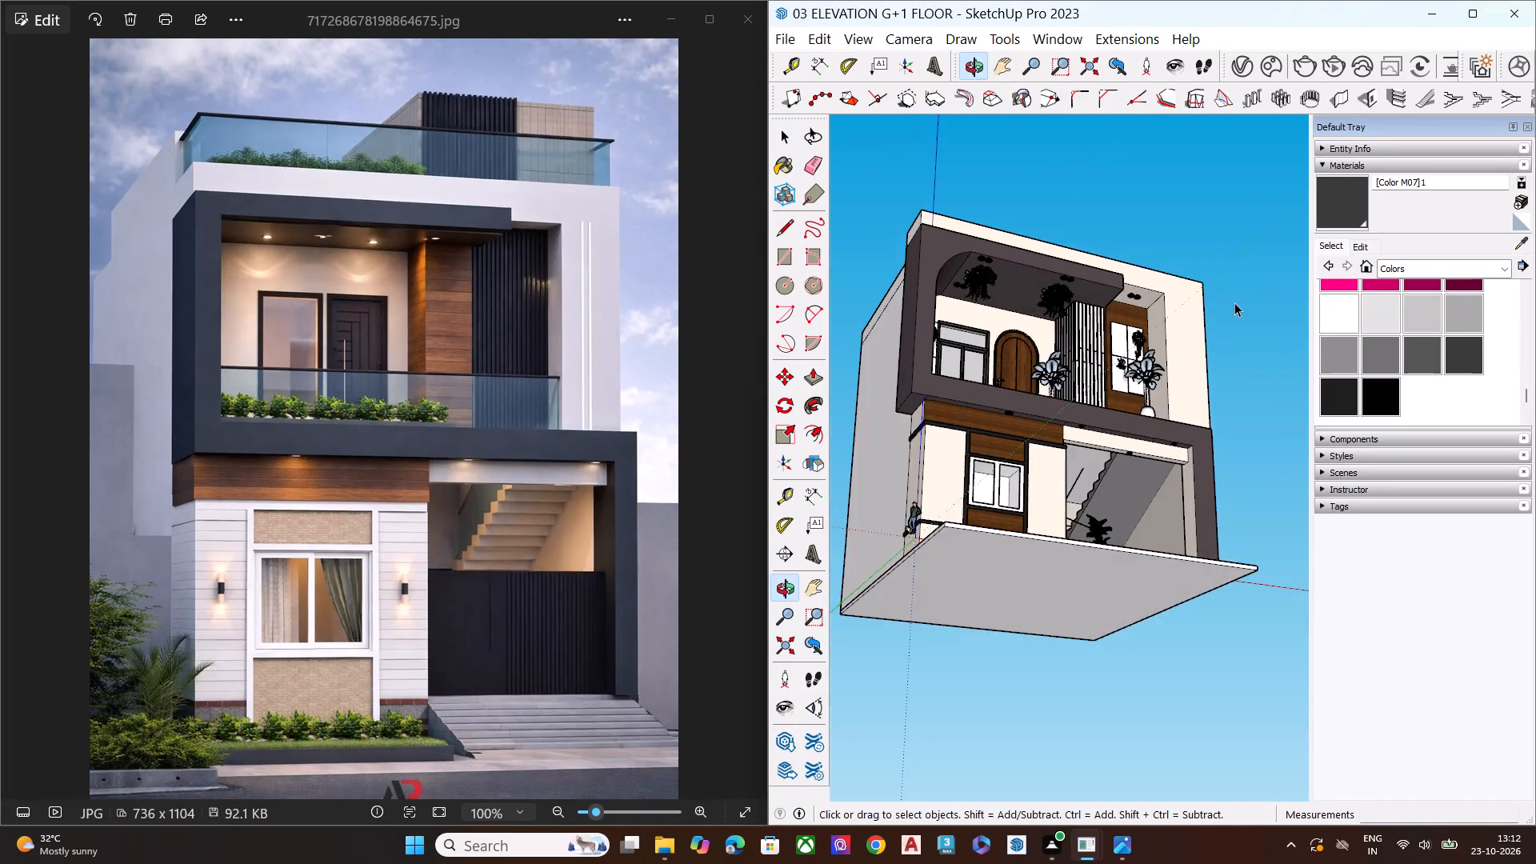
pyautogui.scroll(9, 1170, 307)
pyautogui.scroll(-8, 1164, 330)
pyautogui.moveTo(1086, 442); pyautogui.dragTo(1093, 366, button='middle')
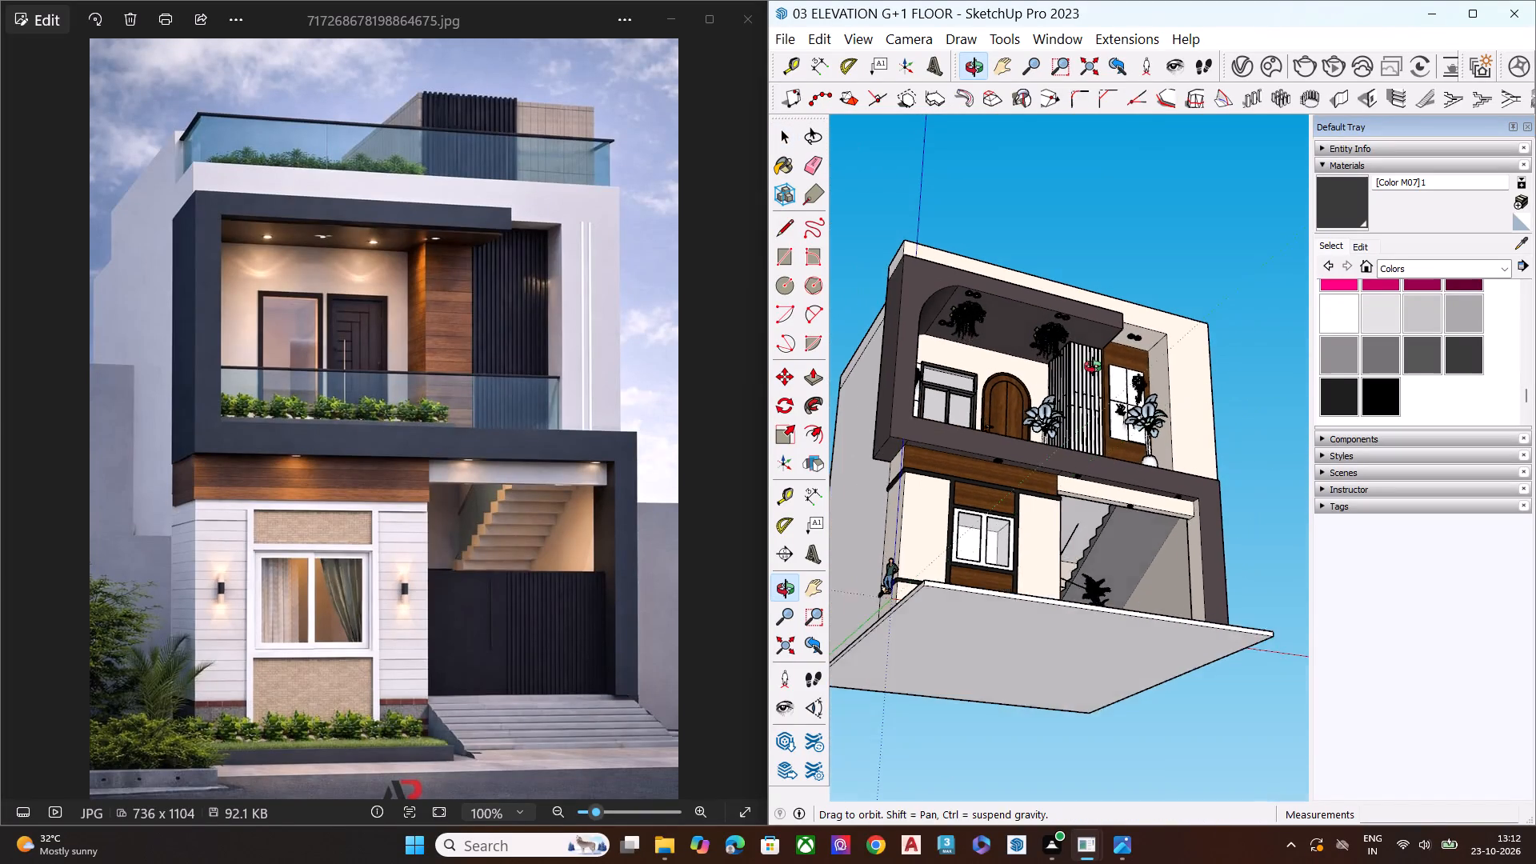
pyautogui.moveTo(1093, 366); pyautogui.dragTo(1073, 313, button='middle')
pyautogui.scroll(1, 1073, 313)
pyautogui.click(1304, 75)
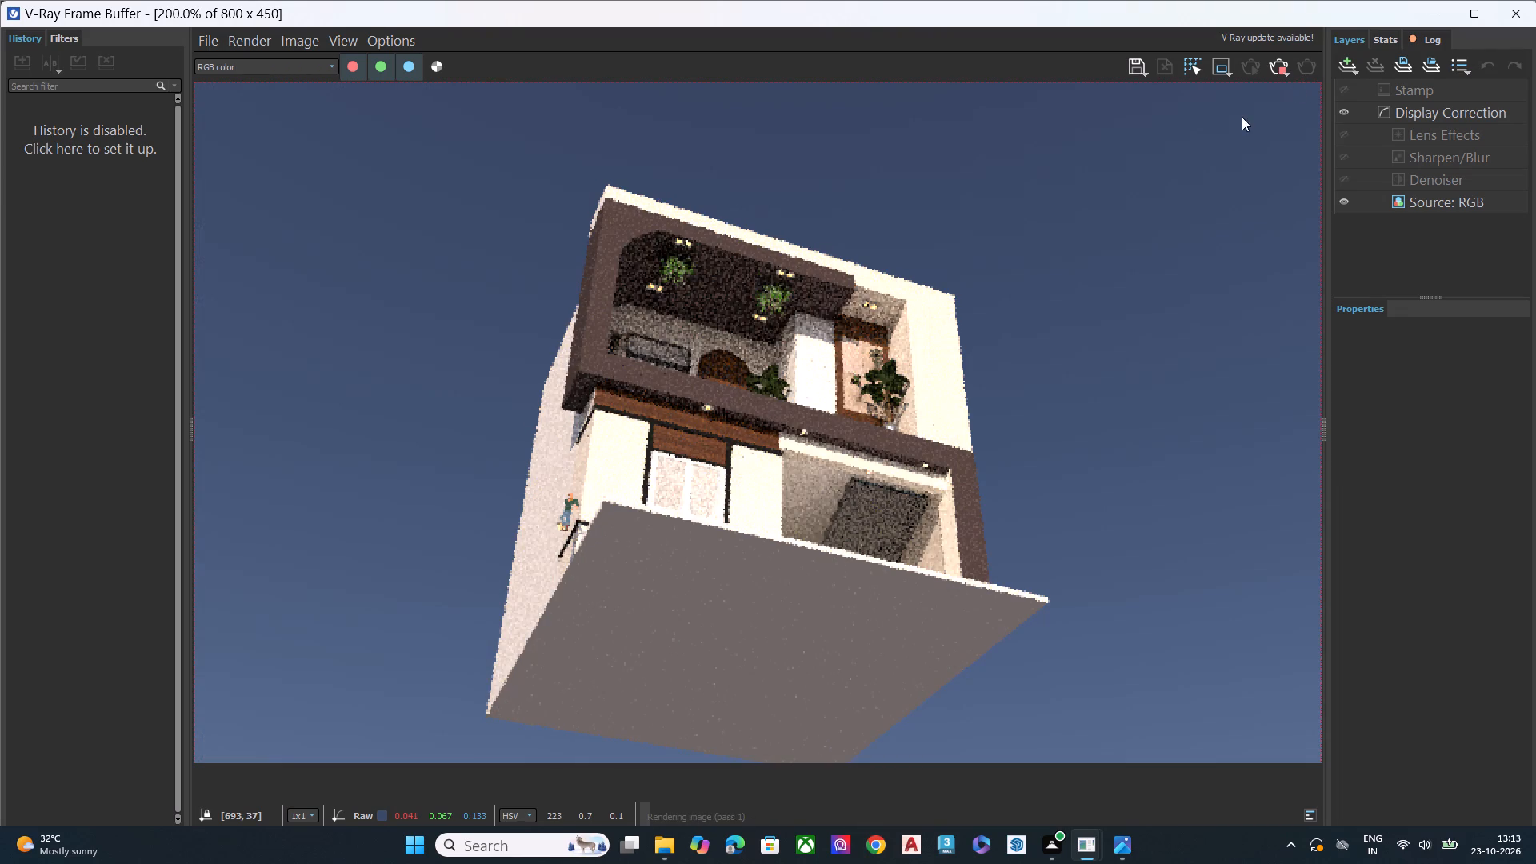
pyautogui.press('space')
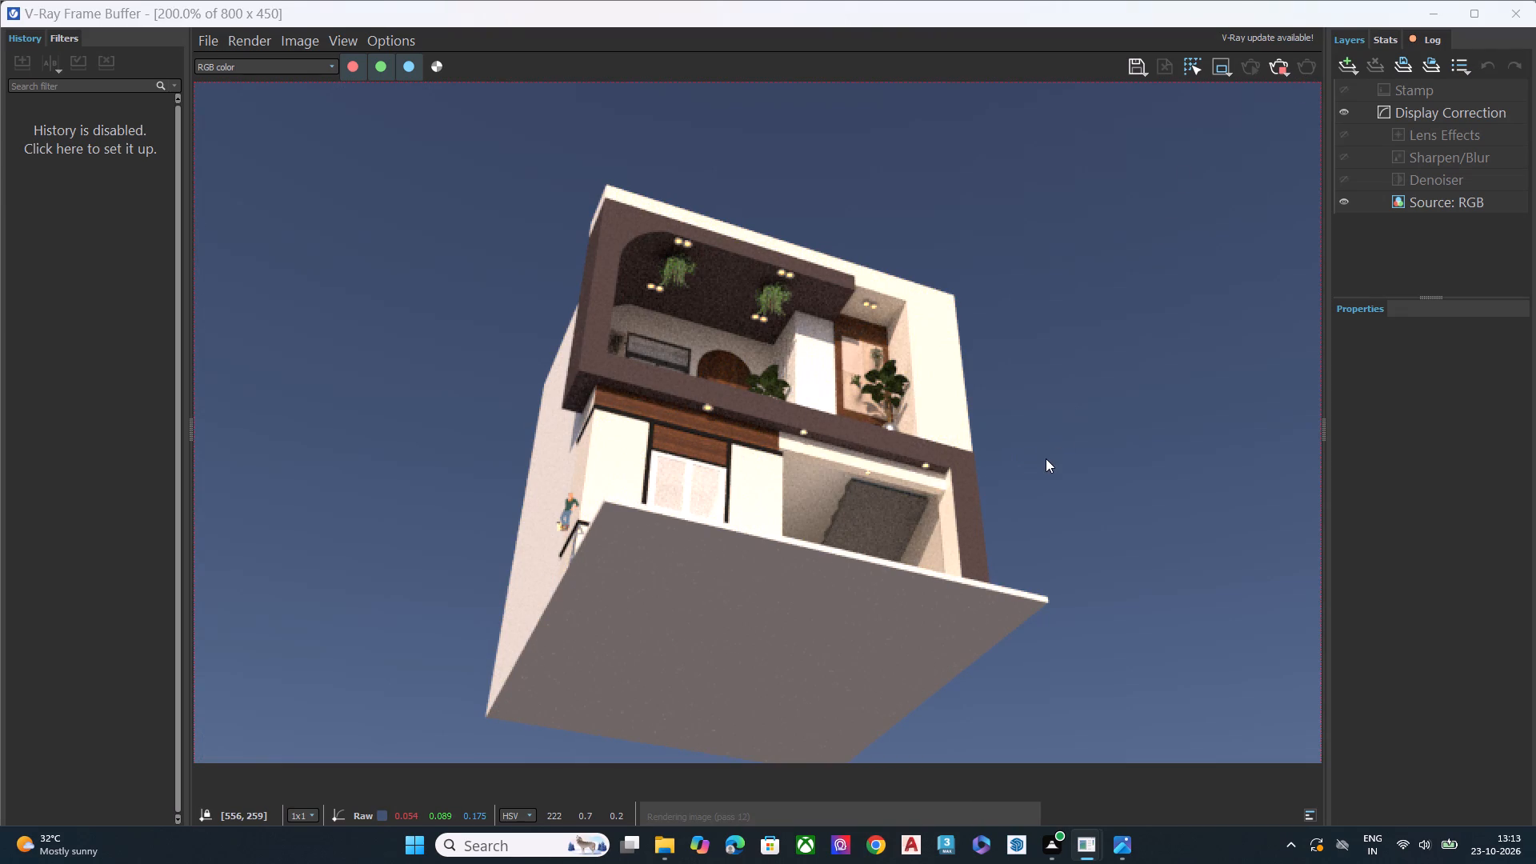
pyautogui.click(1046, 458)
pyautogui.click(1286, 66)
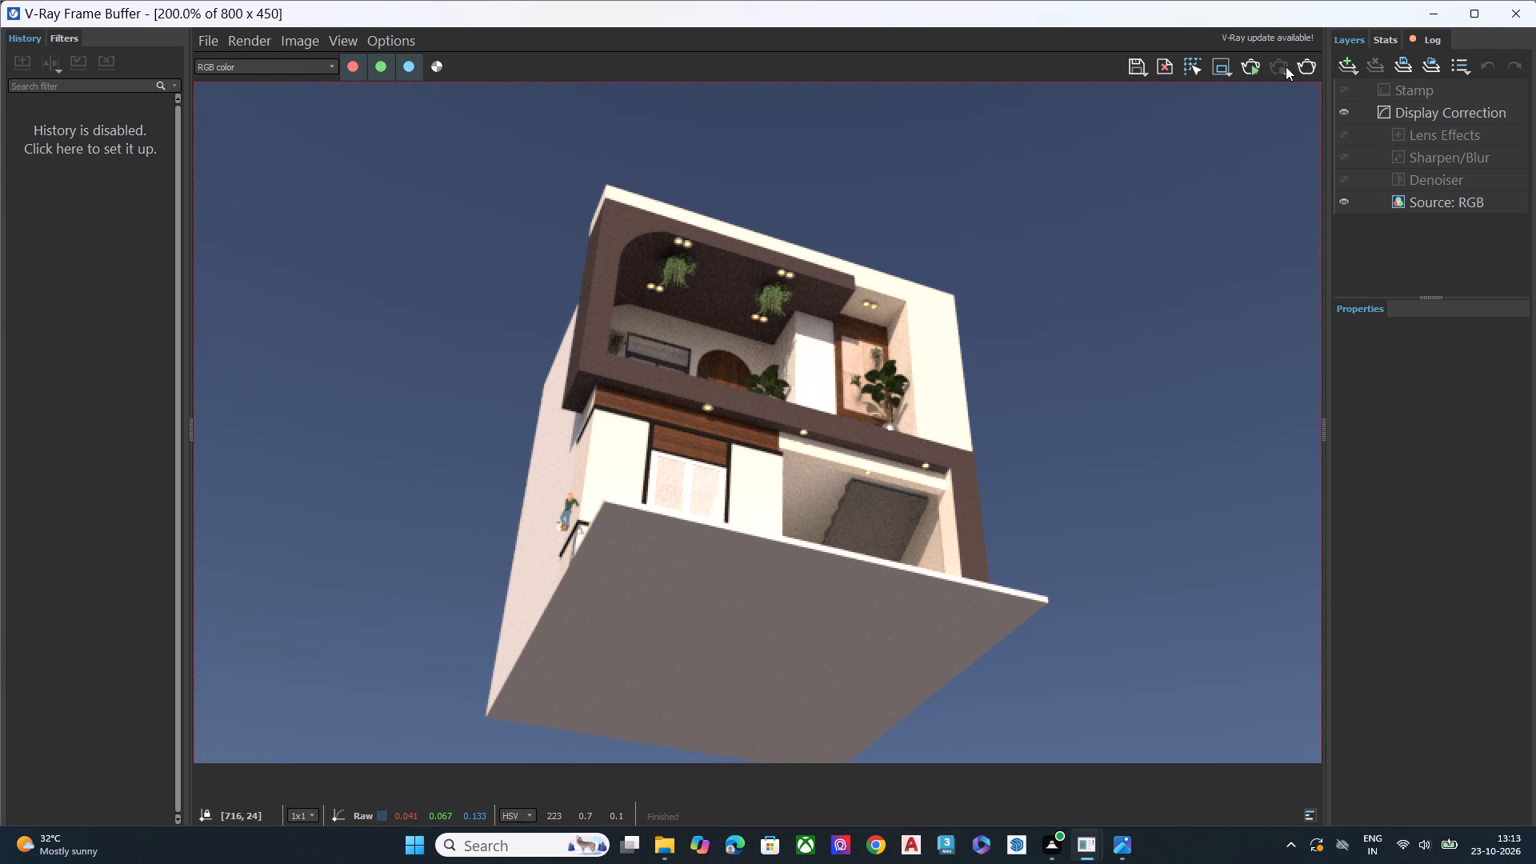
pyautogui.click(1530, 18)
# Scale the downlight under the cream staircase beam larger by stretching it in both width and depth.
pyautogui.scroll(2, 962, 365)
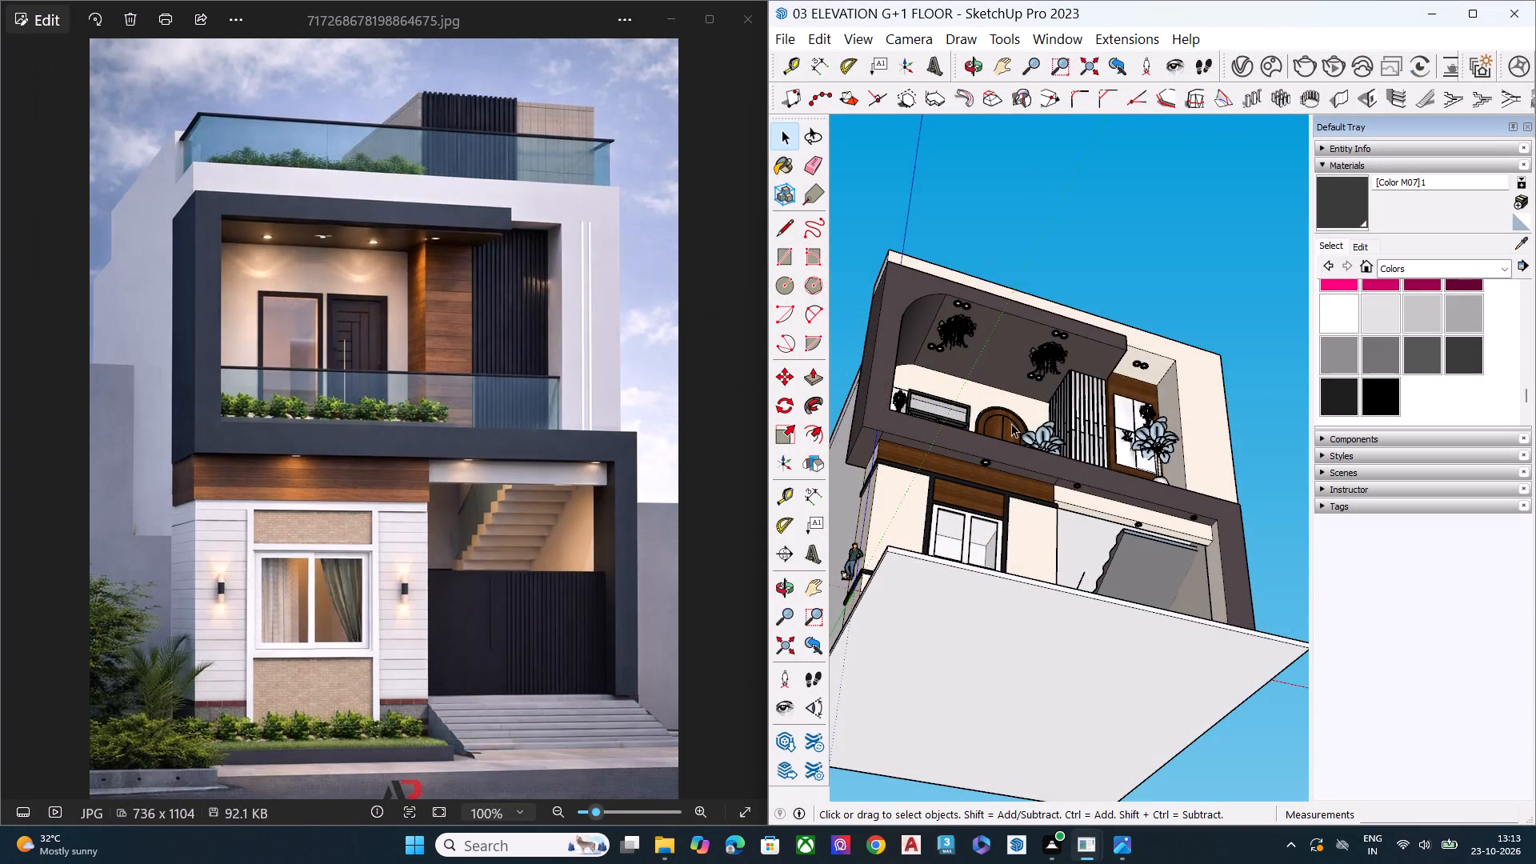
pyautogui.scroll(5, 1011, 423)
pyautogui.scroll(-1, 1257, 611)
pyautogui.scroll(1, 1257, 611)
pyautogui.scroll(-1, 1257, 611)
pyautogui.scroll(6, 1257, 611)
pyautogui.scroll(8, 1169, 618)
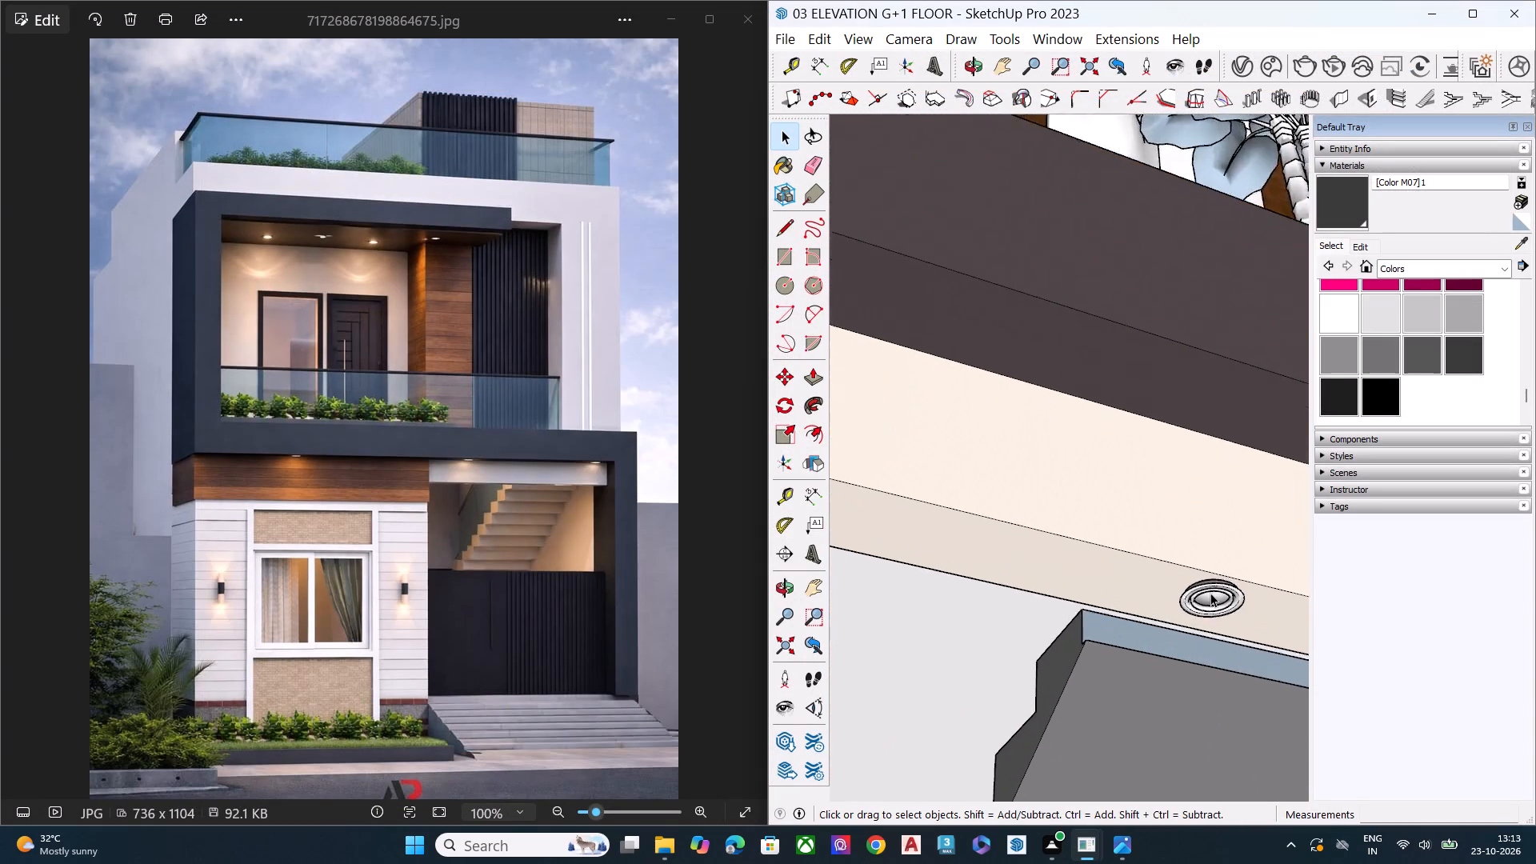
pyautogui.scroll(4, 1210, 593)
pyautogui.click(1210, 593)
pyautogui.scroll(4, 1210, 593)
pyautogui.press('s')
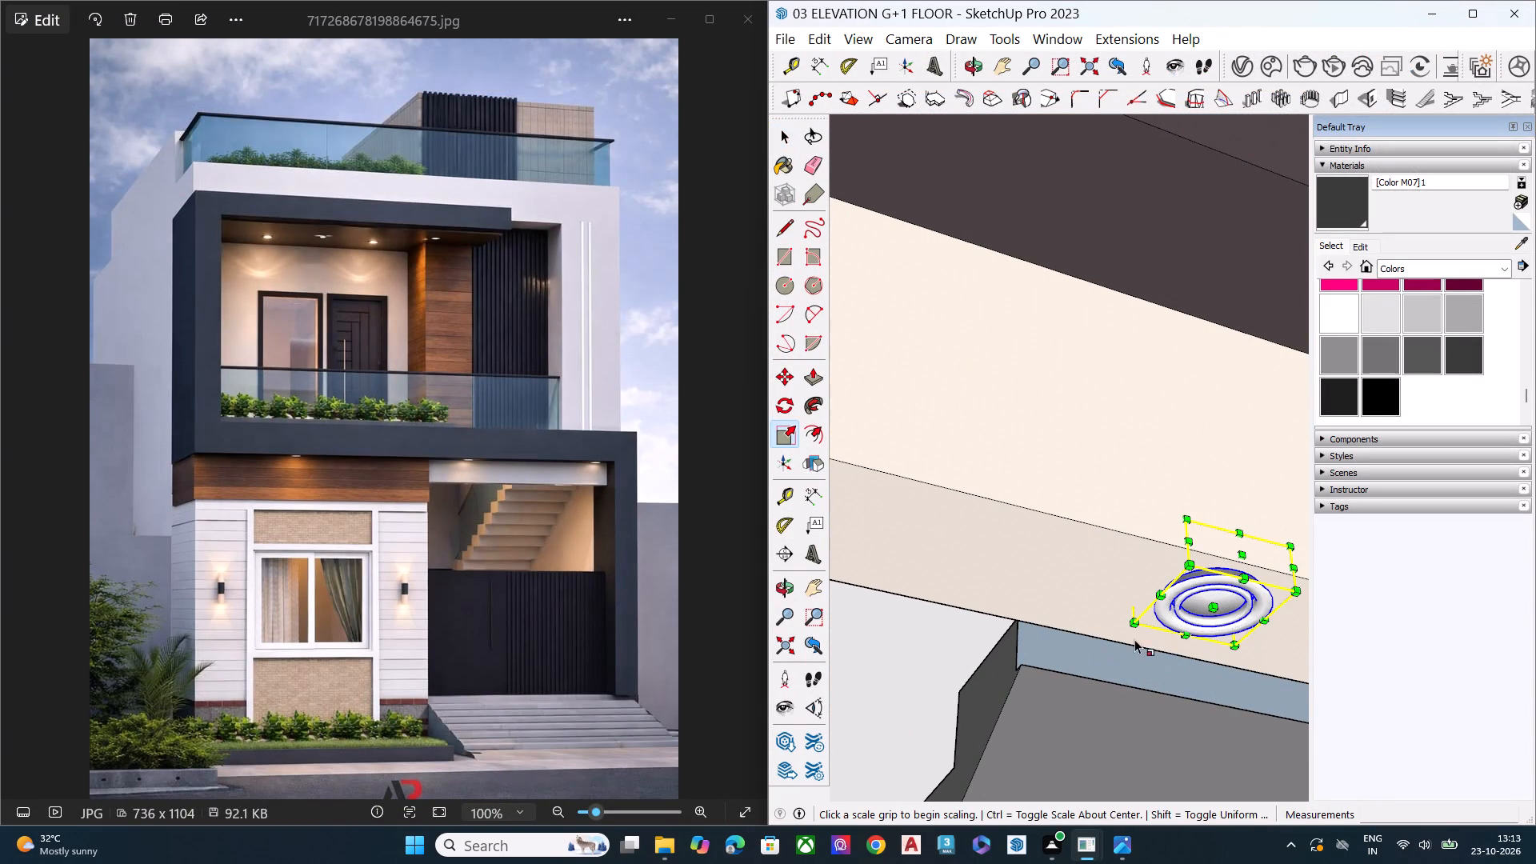
pyautogui.moveTo(1153, 554); pyautogui.dragTo(1107, 554)
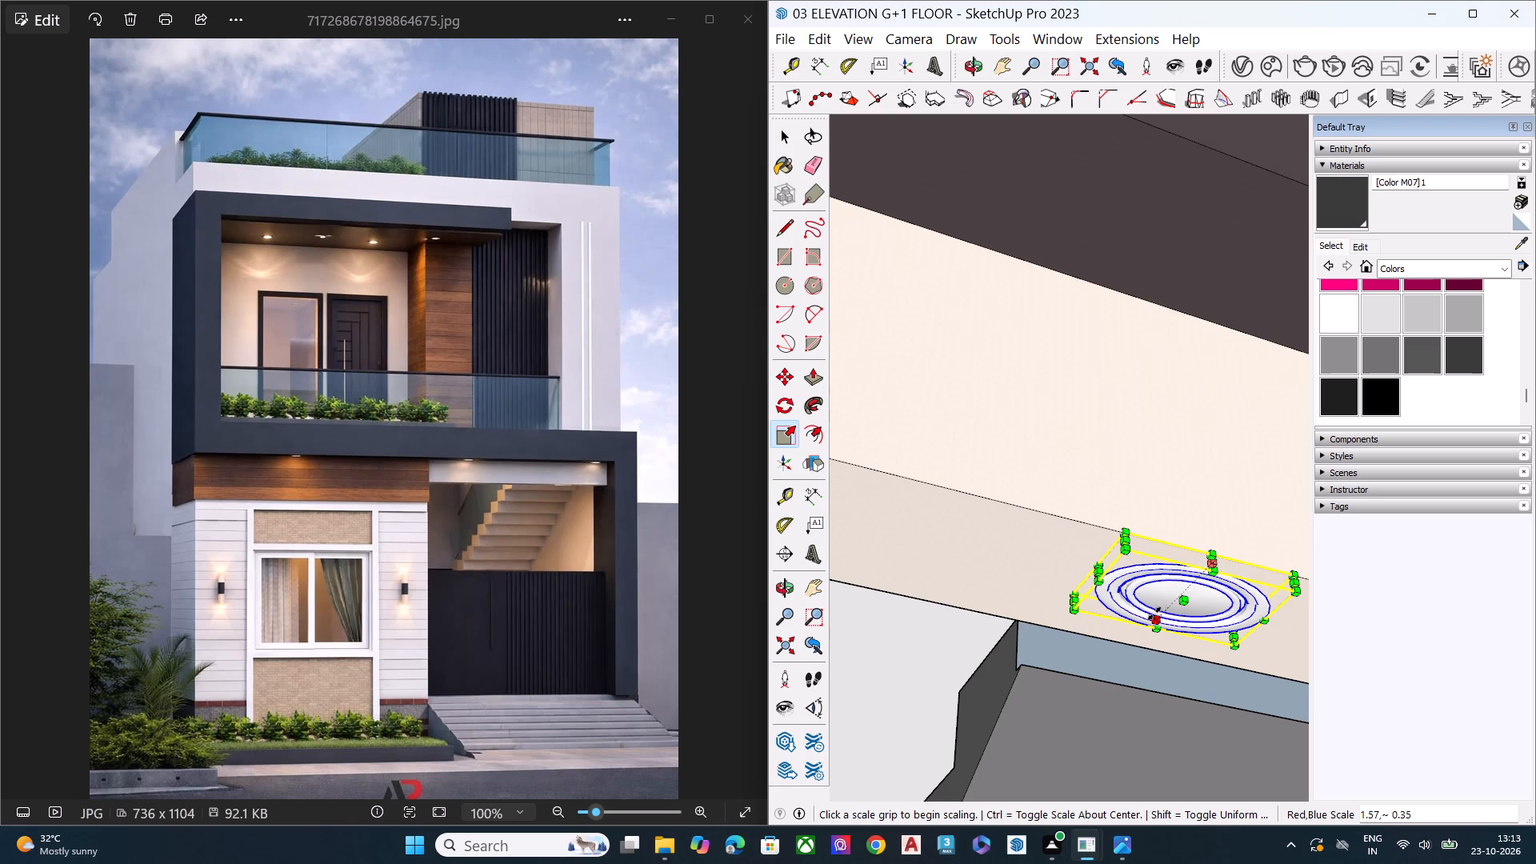
pyautogui.click(1192, 605)
pyautogui.moveTo(1186, 606); pyautogui.dragTo(1187, 619)
pyautogui.moveTo(1162, 482); pyautogui.dragTo(1082, 664, button='middle')
pyautogui.scroll(1, 1099, 640)
pyautogui.scroll(-8, 1154, 528)
pyautogui.scroll(2, 1144, 662)
pyautogui.scroll(-2, 1144, 662)
pyautogui.scroll(6, 1144, 662)
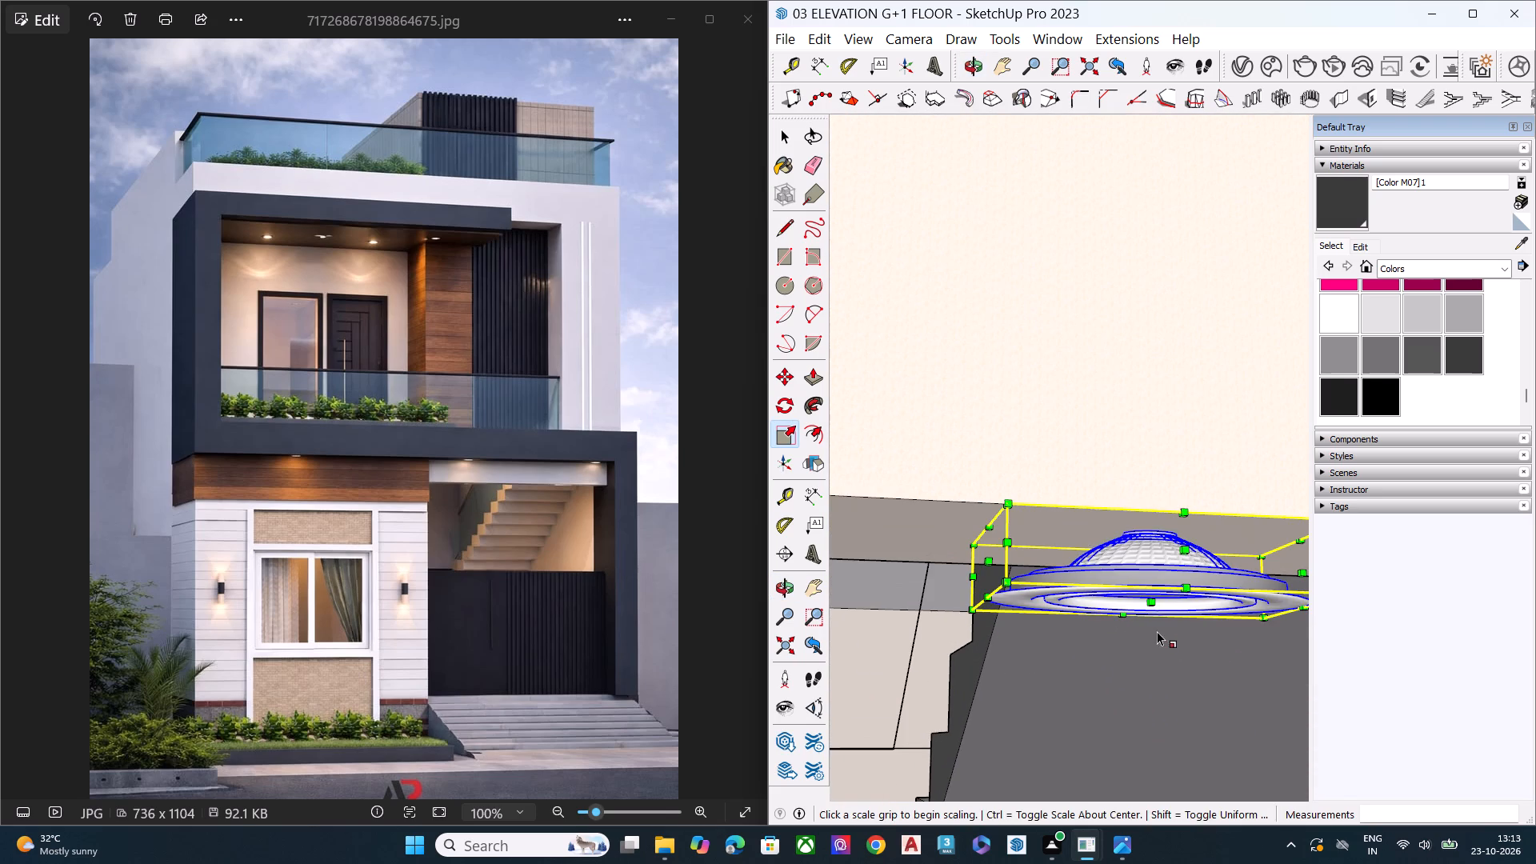
pyautogui.moveTo(1134, 558); pyautogui.dragTo(1406, 602, button='middle')
pyautogui.scroll(1, 1134, 558)
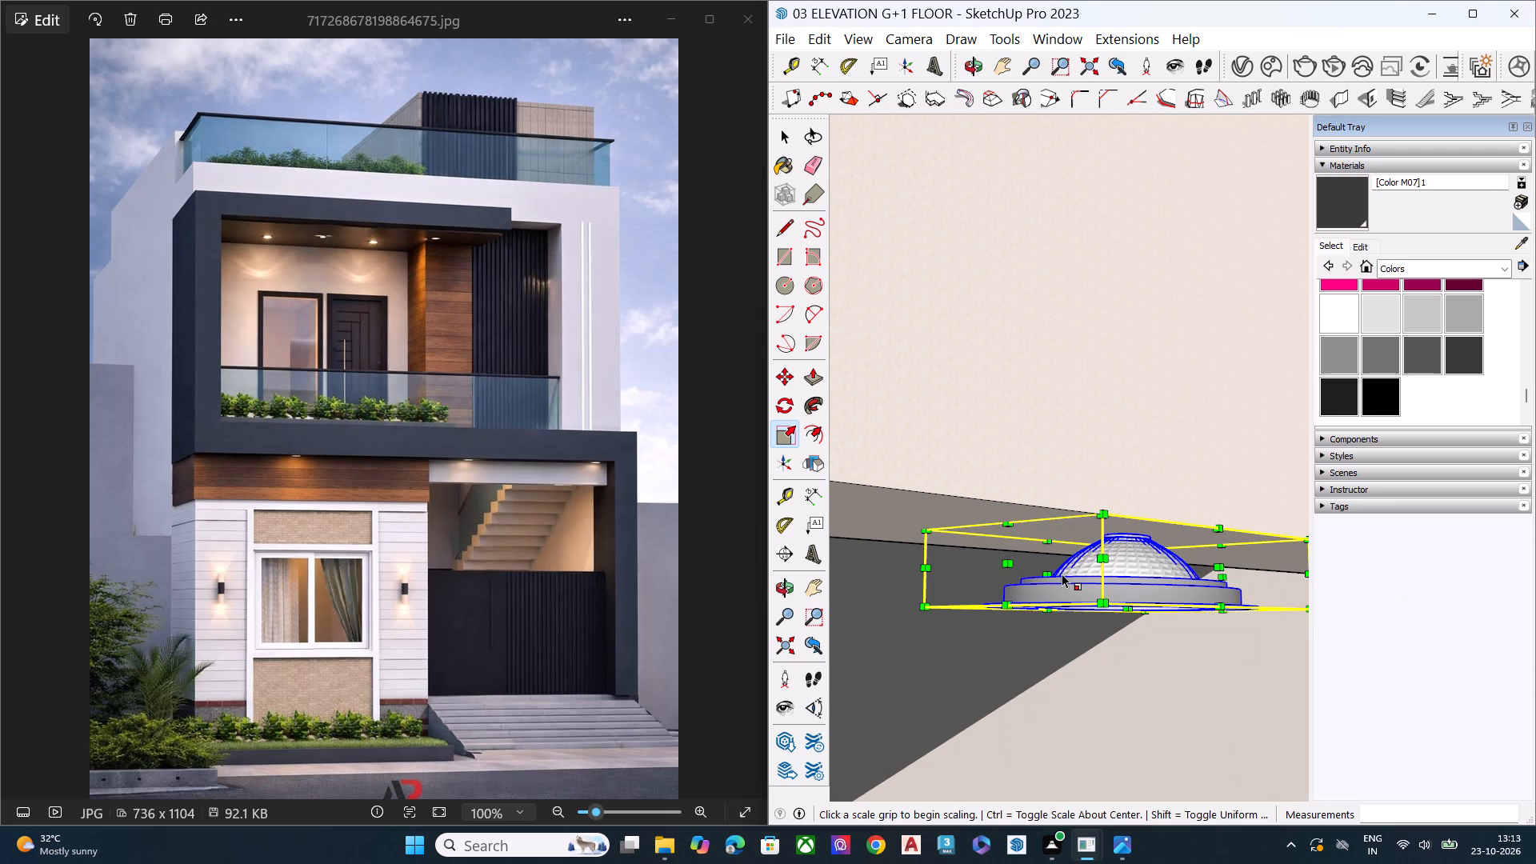
pyautogui.moveTo(1047, 570); pyautogui.dragTo(982, 574)
pyautogui.moveTo(1122, 507); pyautogui.dragTo(1106, 469, button='middle')
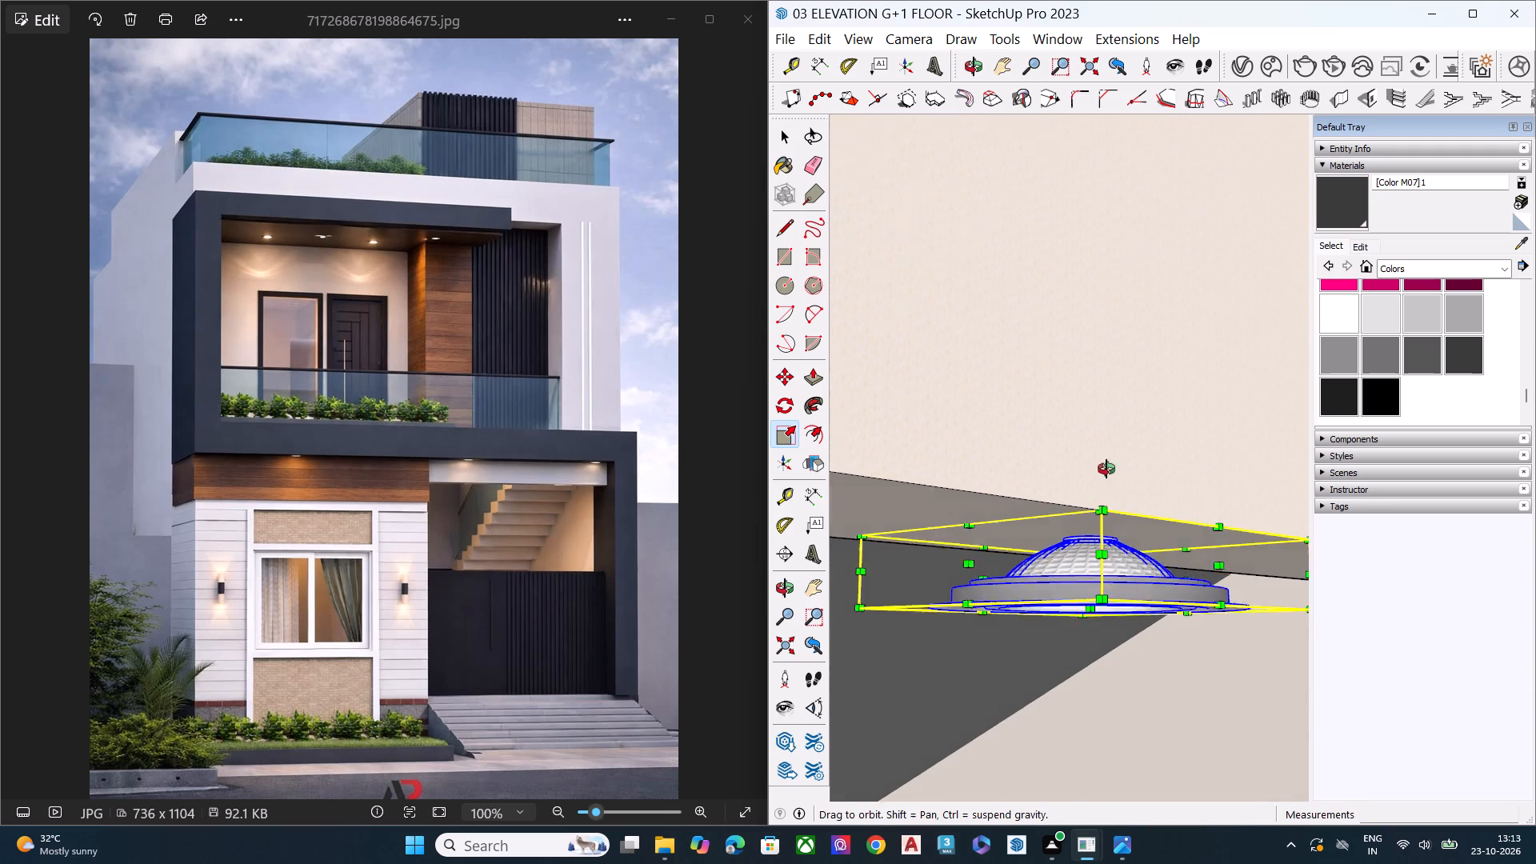
pyautogui.moveTo(1106, 469); pyautogui.dragTo(1014, 218, button='middle')
pyautogui.scroll(2, 994, 230)
pyautogui.scroll(-3, 918, 299)
pyautogui.scroll(1, 903, 331)
pyautogui.scroll(-6, 909, 339)
pyautogui.press('space')
pyautogui.scroll(-12, 1066, 355)
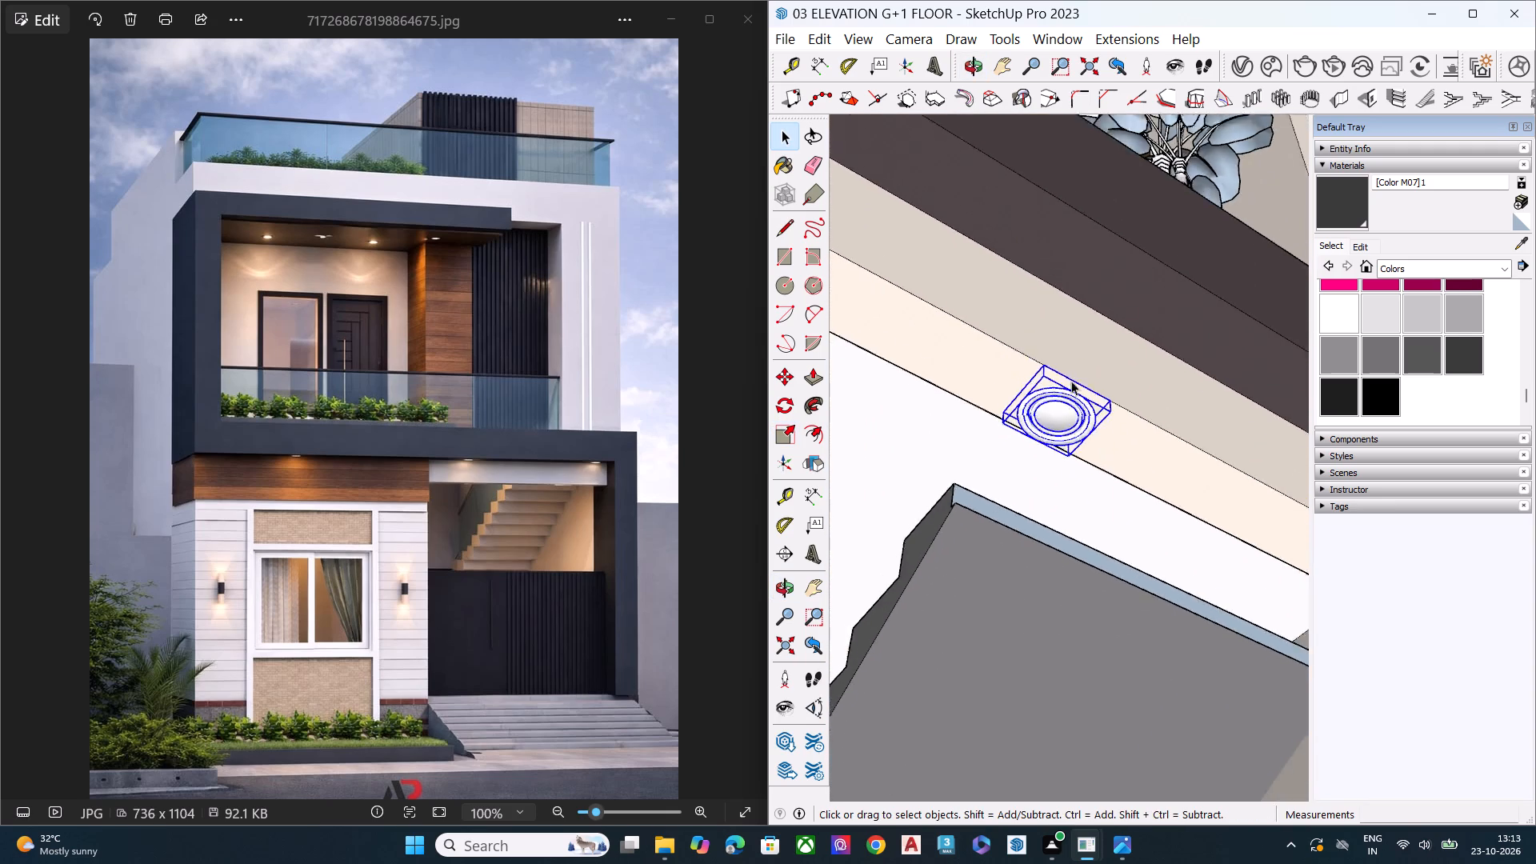
pyautogui.scroll(1, 1074, 375)
pyautogui.scroll(-17, 1072, 379)
pyautogui.scroll(1, 1068, 394)
pyautogui.scroll(-3, 1068, 394)
pyautogui.click(1253, 257)
# Examine the front elevation from several angles and compare its upper cream wall with the reference photo.
pyautogui.moveTo(1182, 307); pyautogui.dragTo(1138, 435, button='middle')
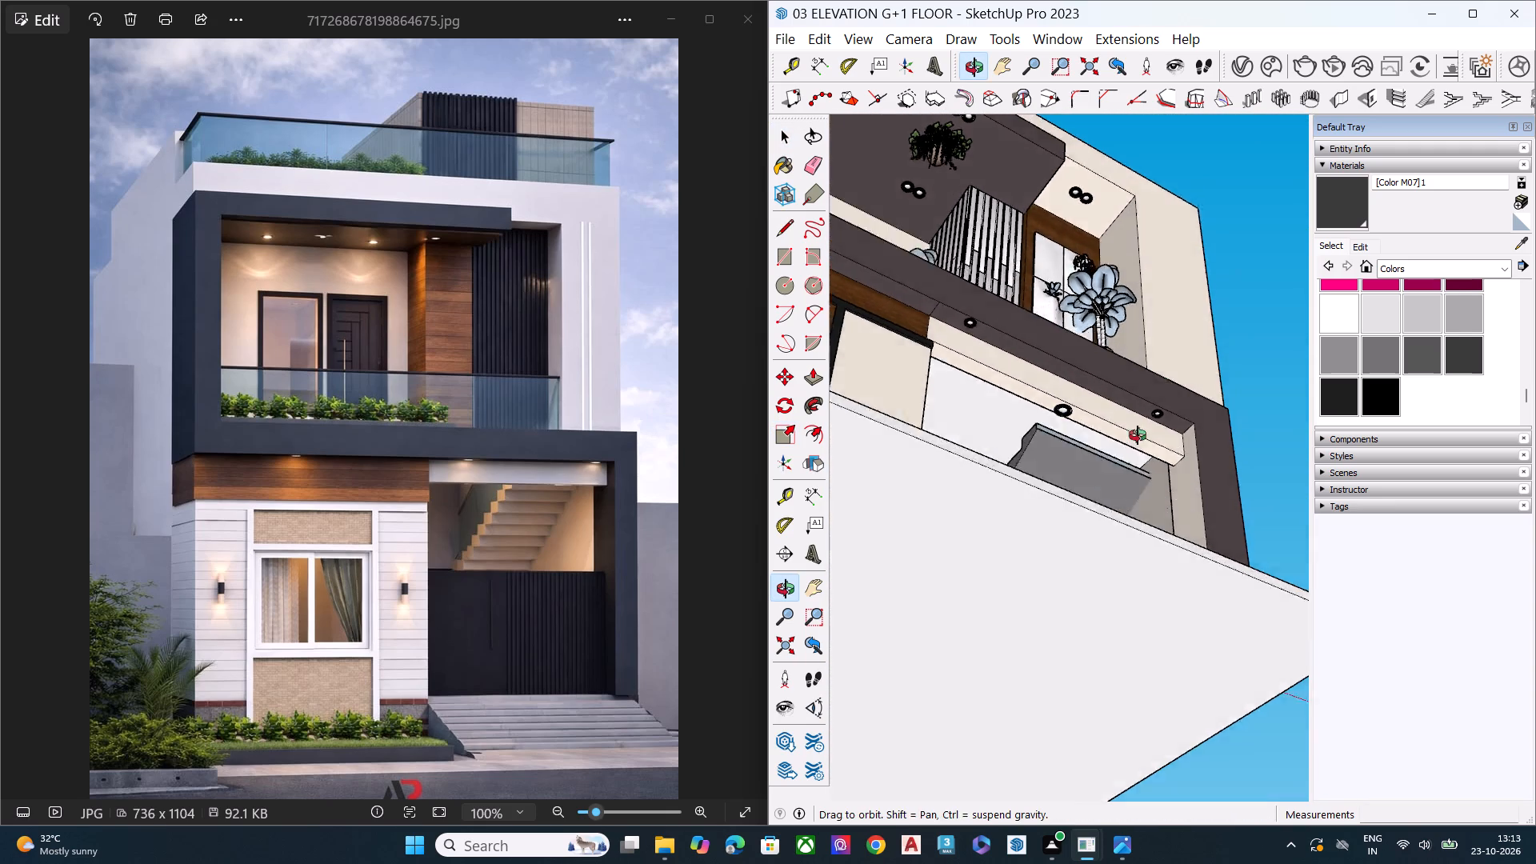
pyautogui.moveTo(1138, 435); pyautogui.dragTo(1085, 495, button='middle')
pyautogui.scroll(1, 1089, 466)
pyautogui.scroll(-5, 1131, 392)
pyautogui.scroll(1, 1130, 420)
pyautogui.scroll(-3, 1130, 421)
pyautogui.moveTo(1130, 421); pyautogui.dragTo(1082, 642, button='middle')
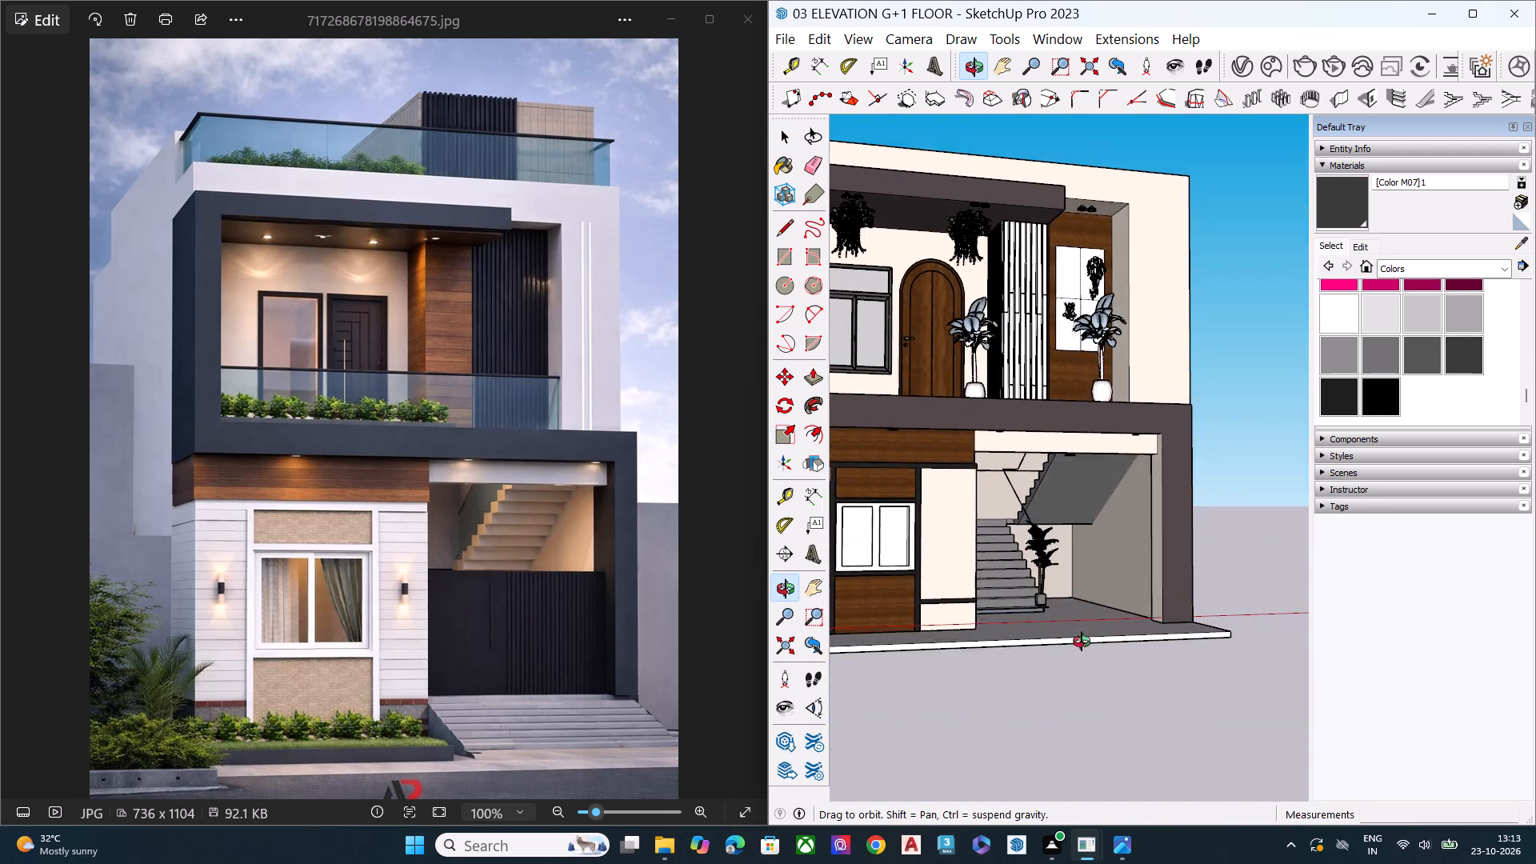
pyautogui.moveTo(1082, 642); pyautogui.dragTo(1083, 662, button='middle')
pyautogui.moveTo(1067, 450); pyautogui.dragTo(1083, 655, button='middle')
pyautogui.scroll(1, 1067, 488)
pyautogui.middleClick(1201, 658)
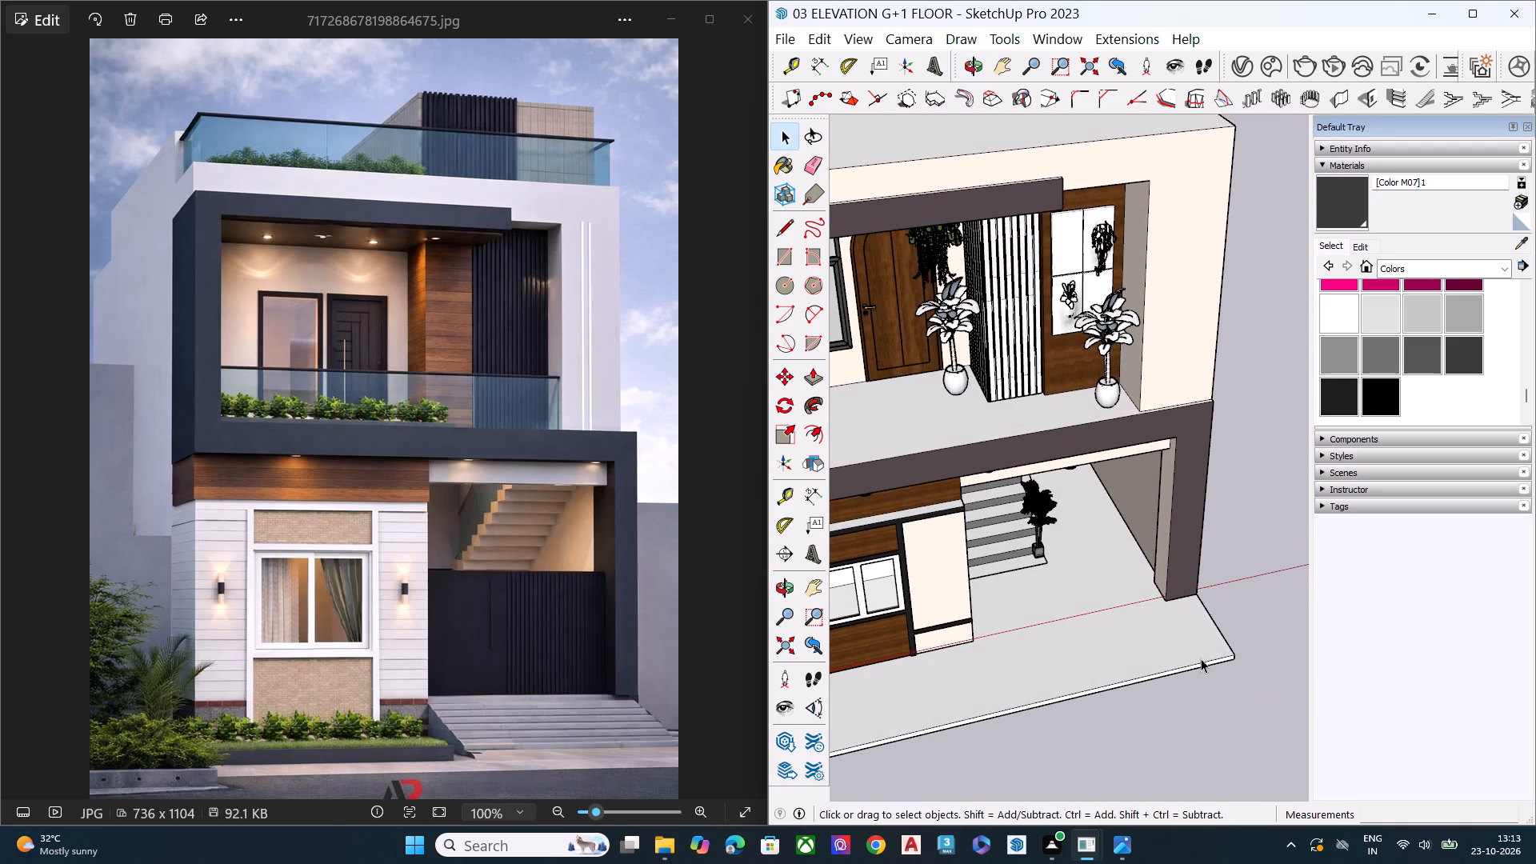
pyautogui.scroll(-7, 1086, 264)
pyautogui.moveTo(1106, 450); pyautogui.dragTo(816, 296, button='middle')
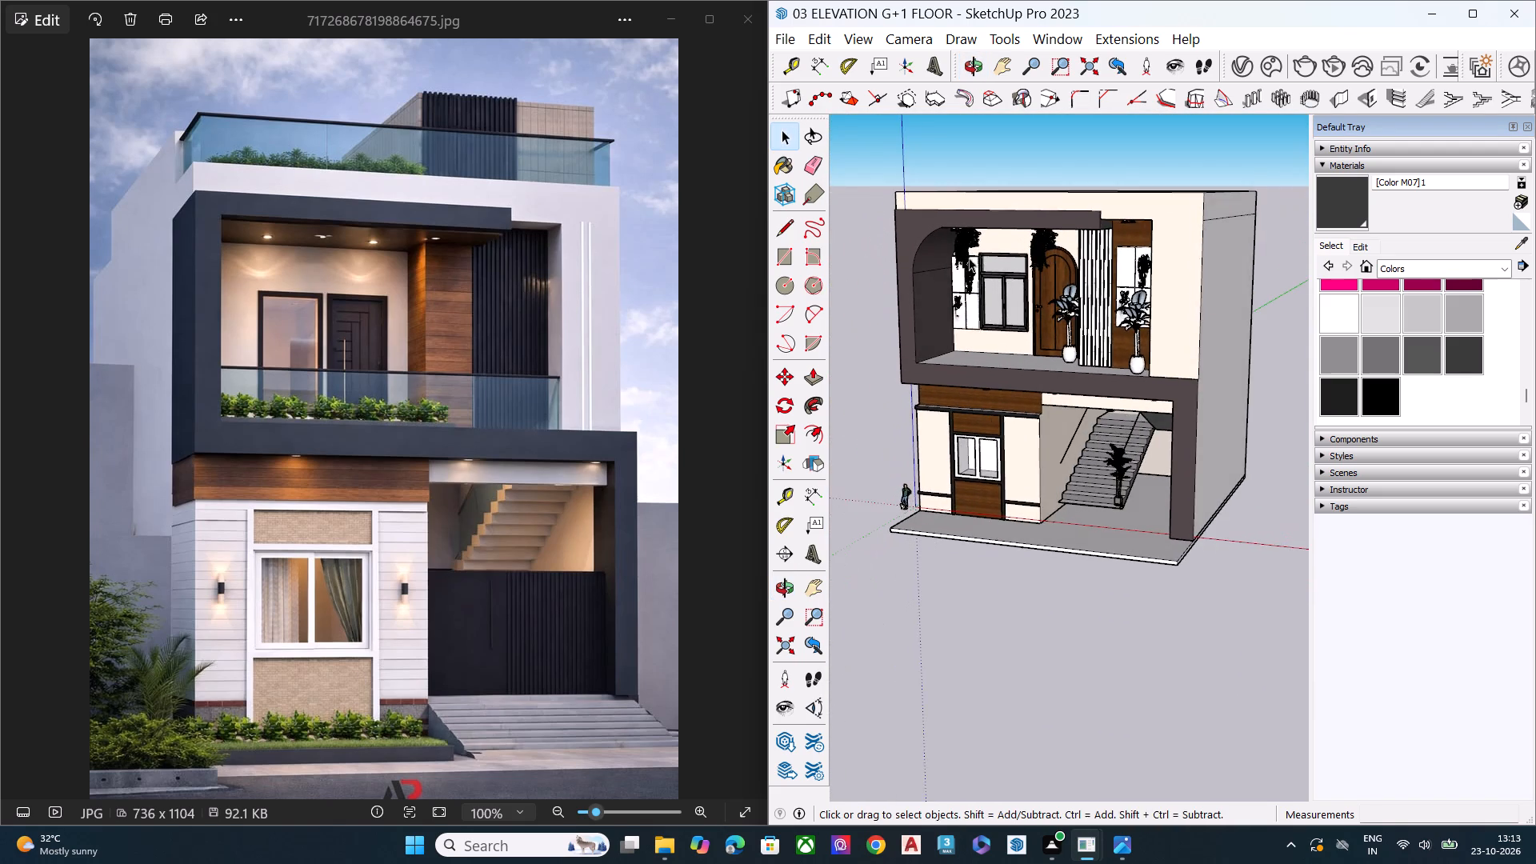
pyautogui.scroll(6, 989, 252)
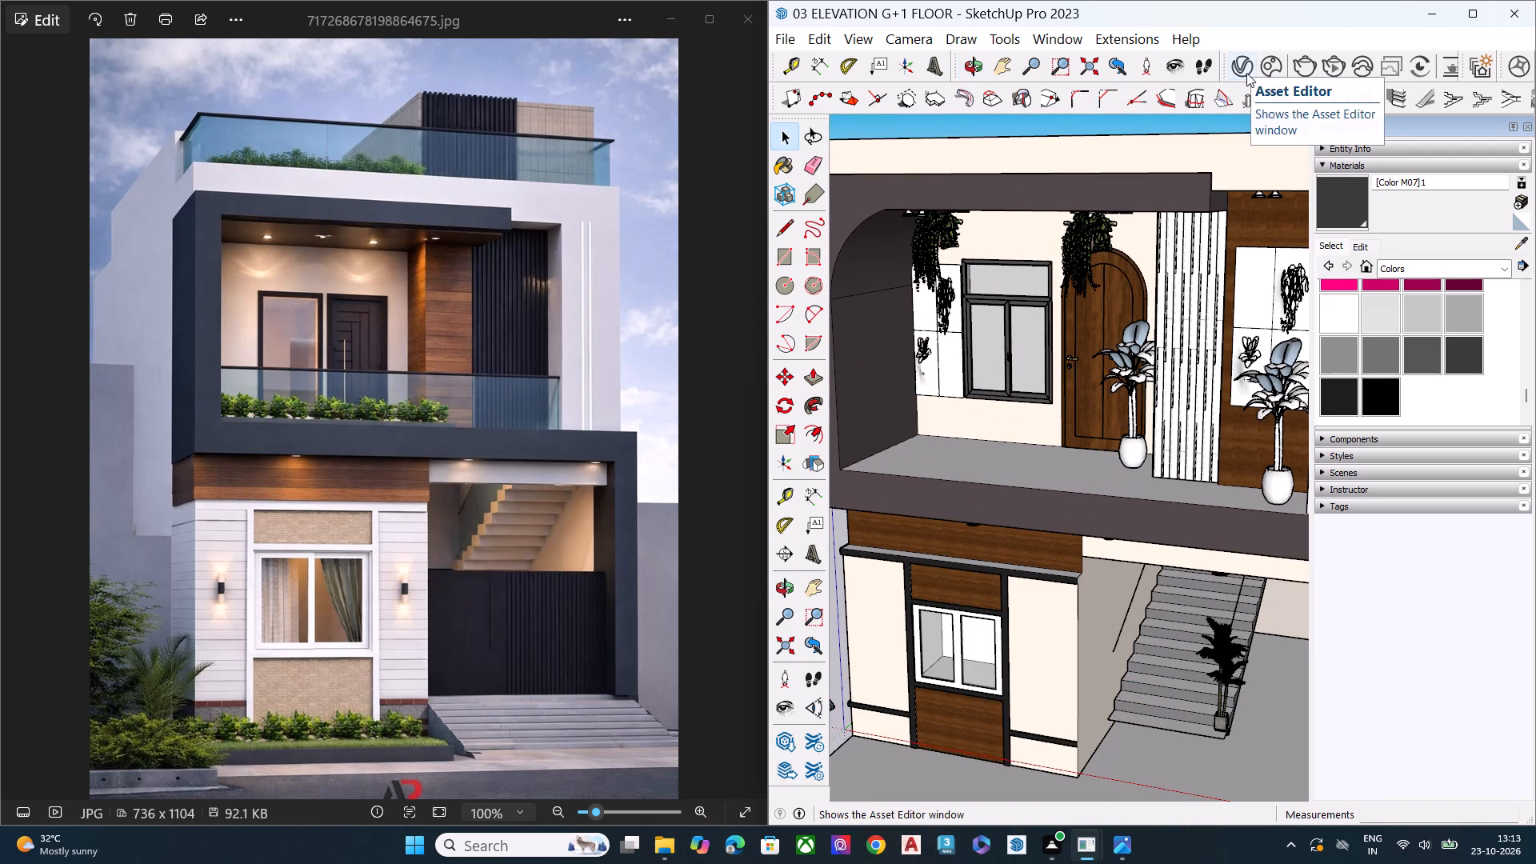
pyautogui.scroll(-1, 991, 261)
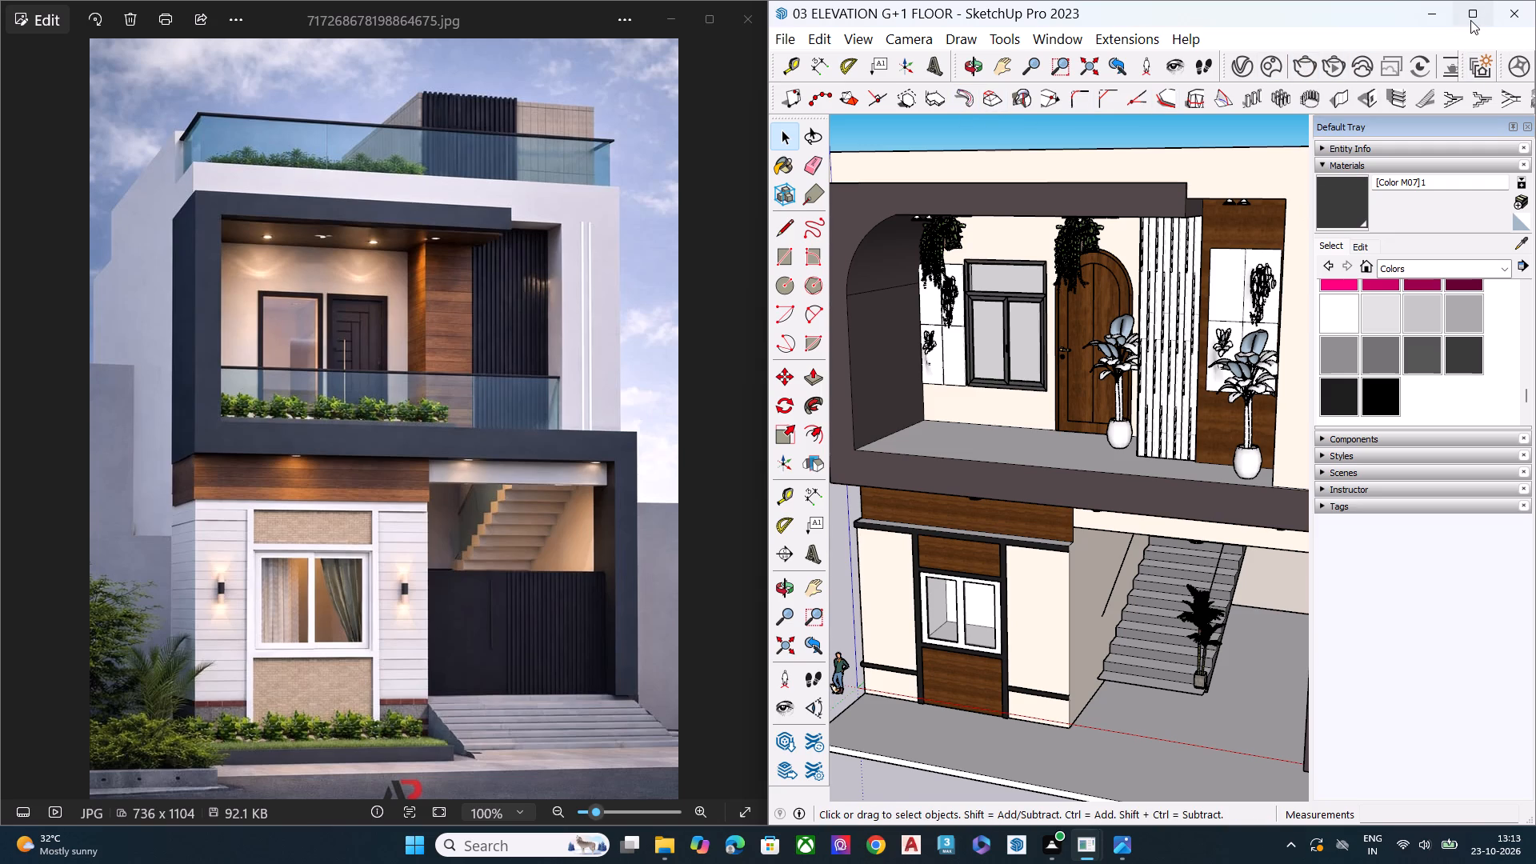
pyautogui.scroll(-8, 1098, 165)
pyautogui.moveTo(1117, 290); pyautogui.dragTo(1123, 277, button='middle')
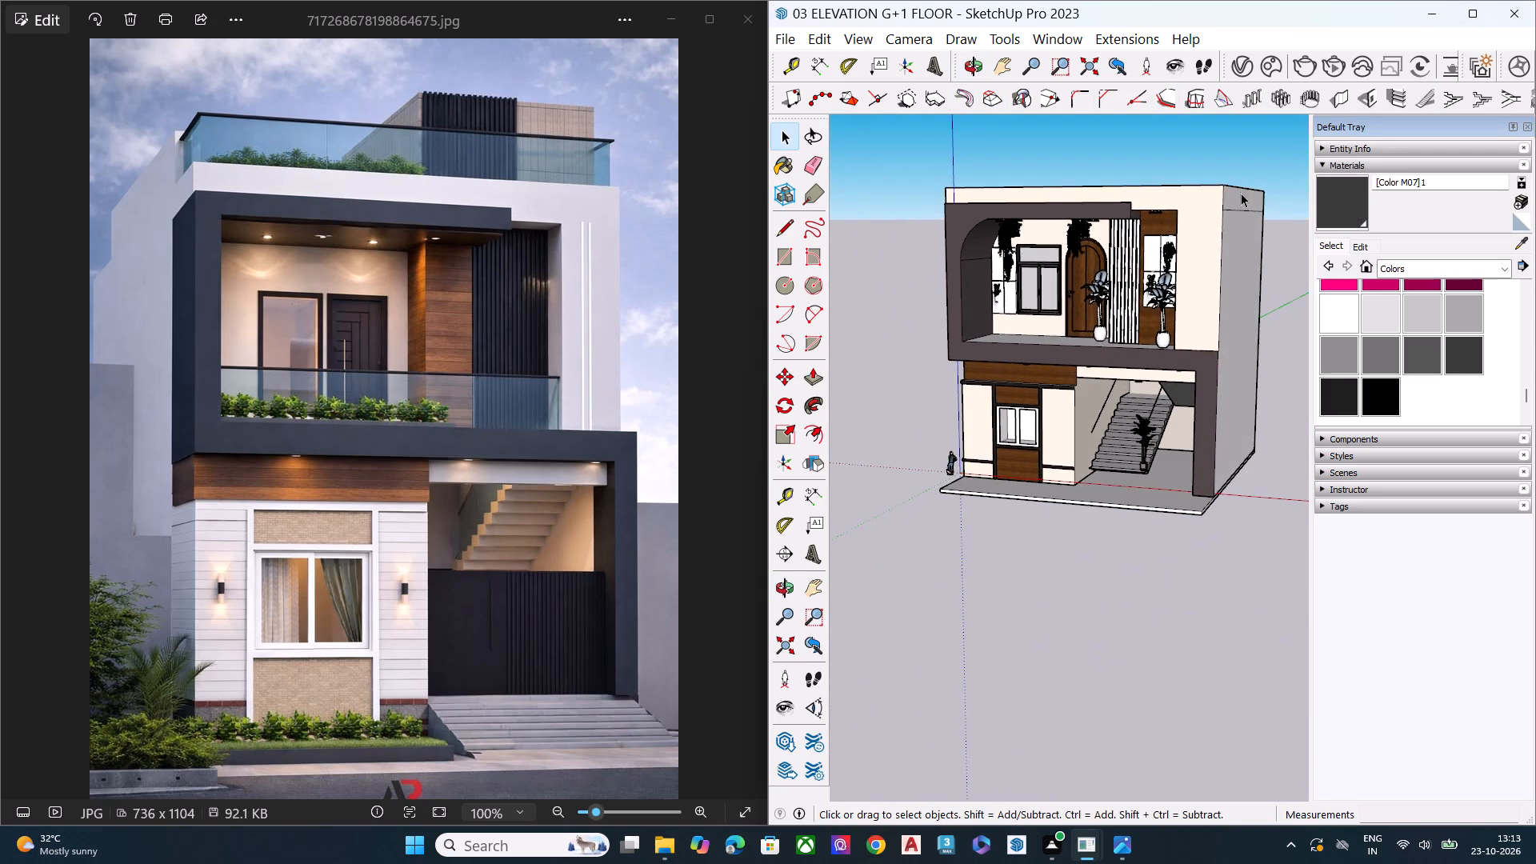
pyautogui.scroll(8, 1250, 182)
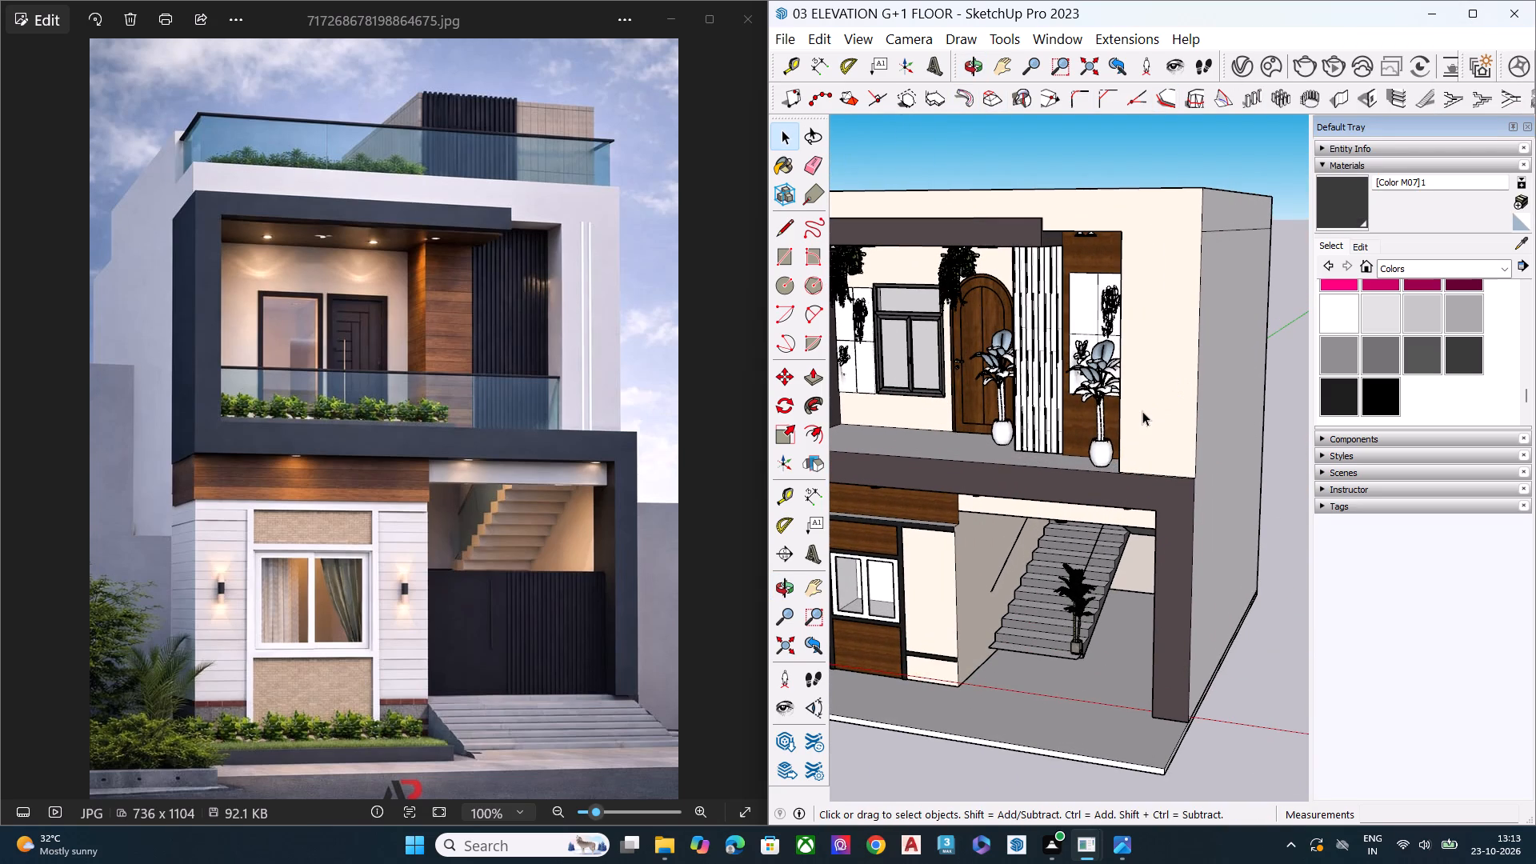
# Draw a tall vertical rectangle about 11" by 27' 3" on the first-floor cream wall beside the balcony opening, rising from the frame's top edge.
pyautogui.press('r')
pyautogui.moveTo(1129, 474); pyautogui.dragTo(1120, 664, button='middle')
pyautogui.scroll(3, 1129, 576)
pyautogui.scroll(3, 1146, 454)
pyautogui.scroll(-1, 1146, 454)
pyautogui.scroll(4, 1146, 454)
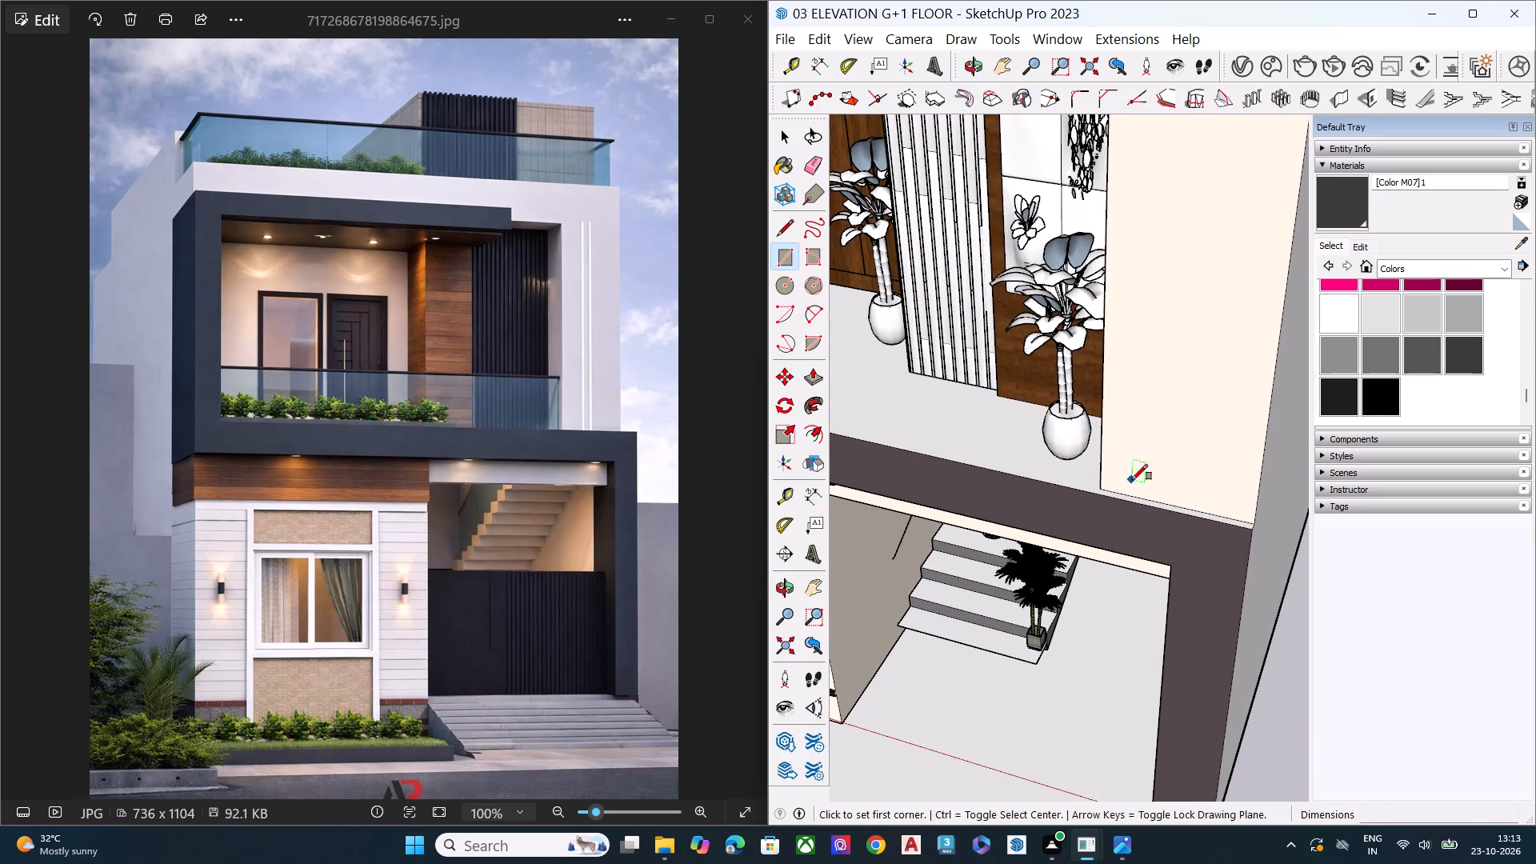
pyautogui.scroll(2, 1133, 494)
pyautogui.scroll(-1, 1133, 494)
pyautogui.scroll(5, 1133, 494)
pyautogui.click(1130, 496)
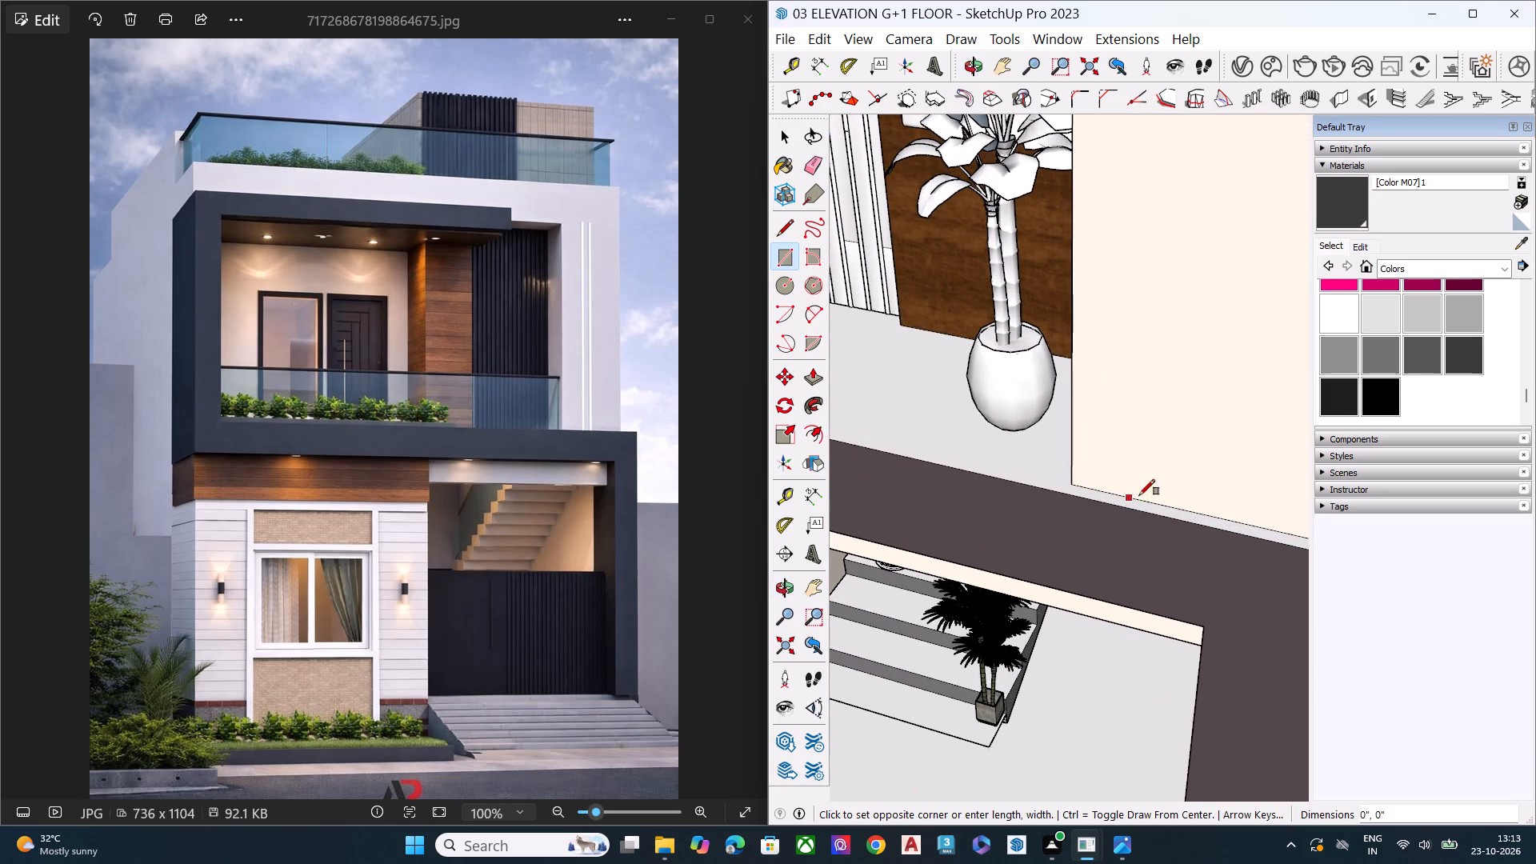
pyautogui.click(1154, 506)
pyautogui.scroll(1, 1177, 380)
pyautogui.scroll(-9, 1177, 380)
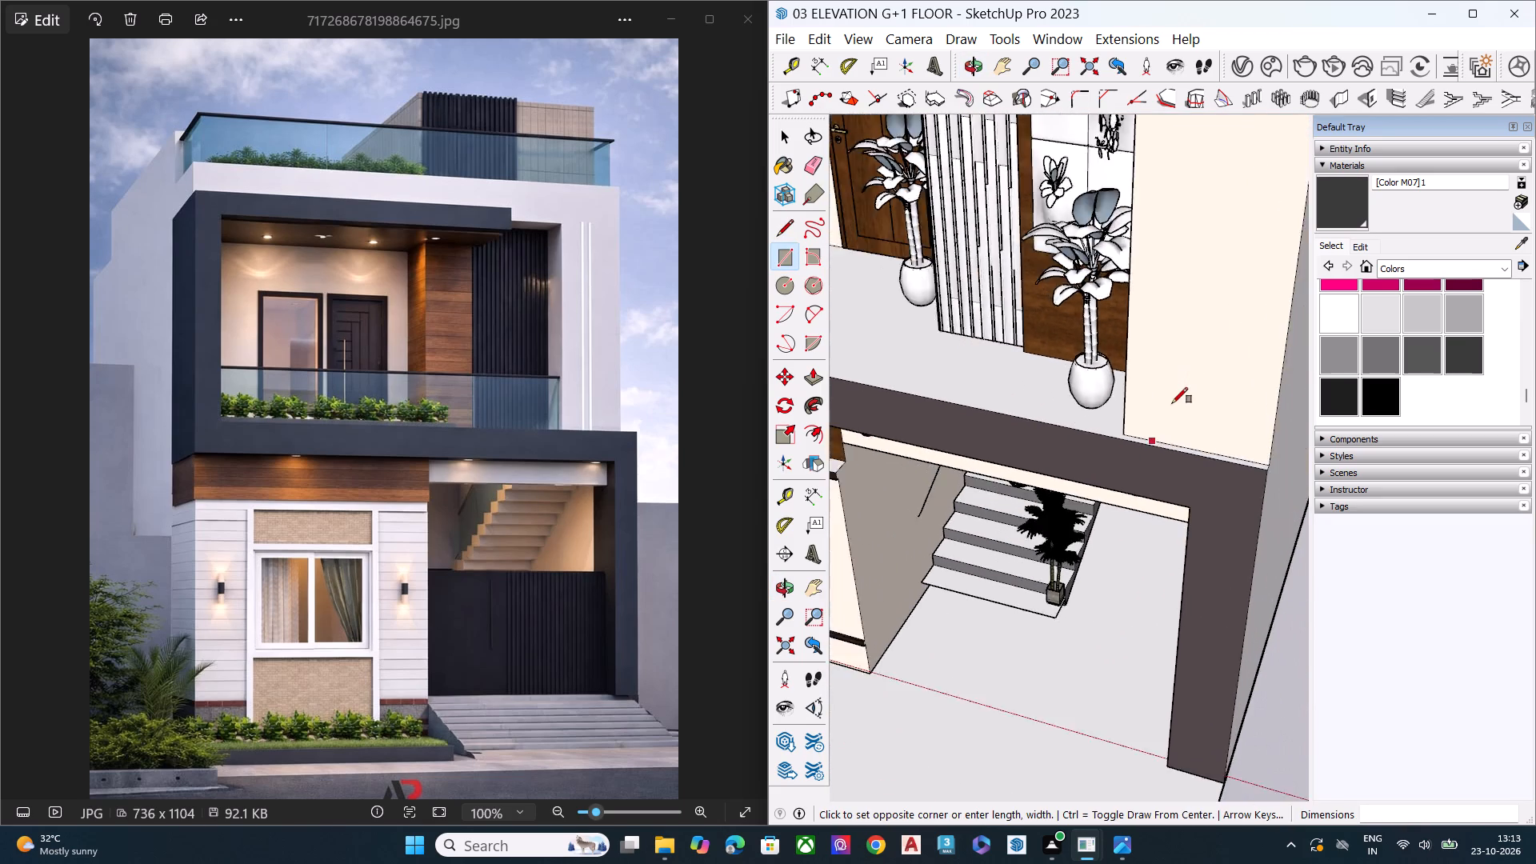
pyautogui.scroll(-6, 1172, 403)
pyautogui.scroll(1, 1169, 410)
pyautogui.scroll(-5, 1169, 414)
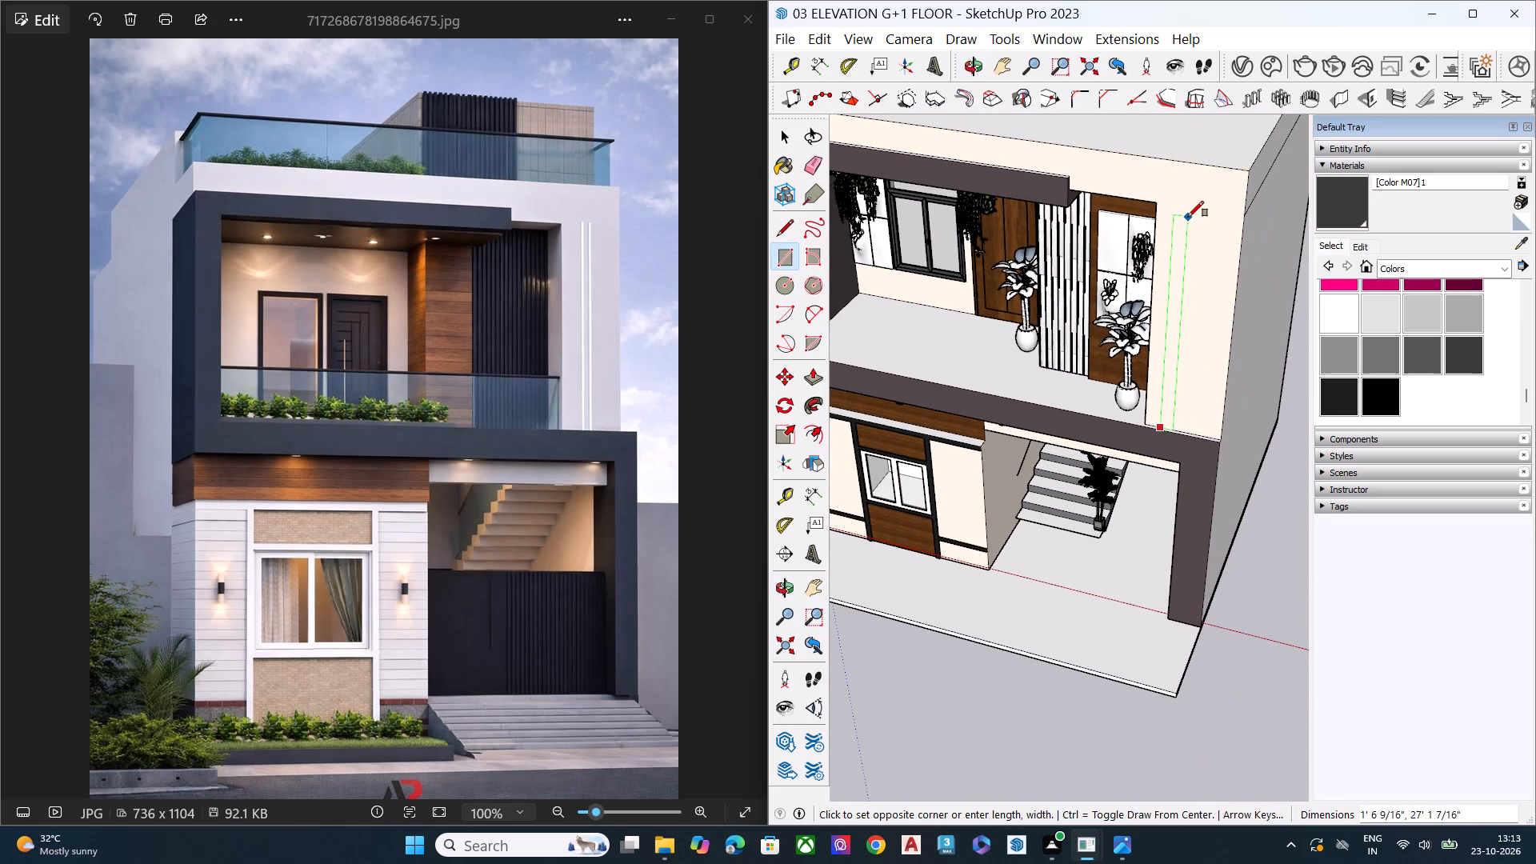
pyautogui.scroll(5, 1188, 217)
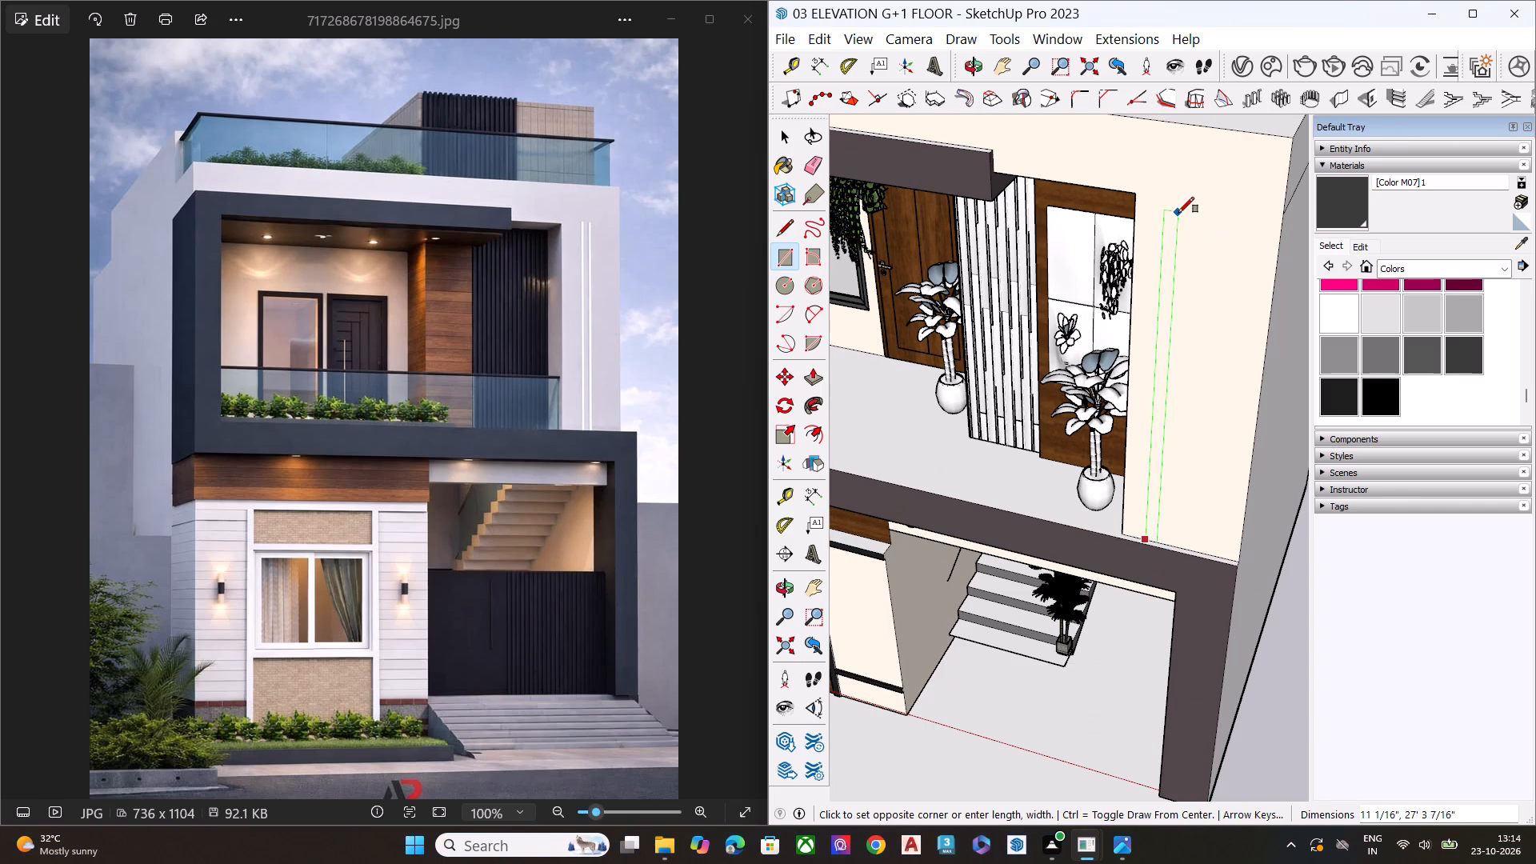
pyautogui.click(1178, 213)
pyautogui.press('space')
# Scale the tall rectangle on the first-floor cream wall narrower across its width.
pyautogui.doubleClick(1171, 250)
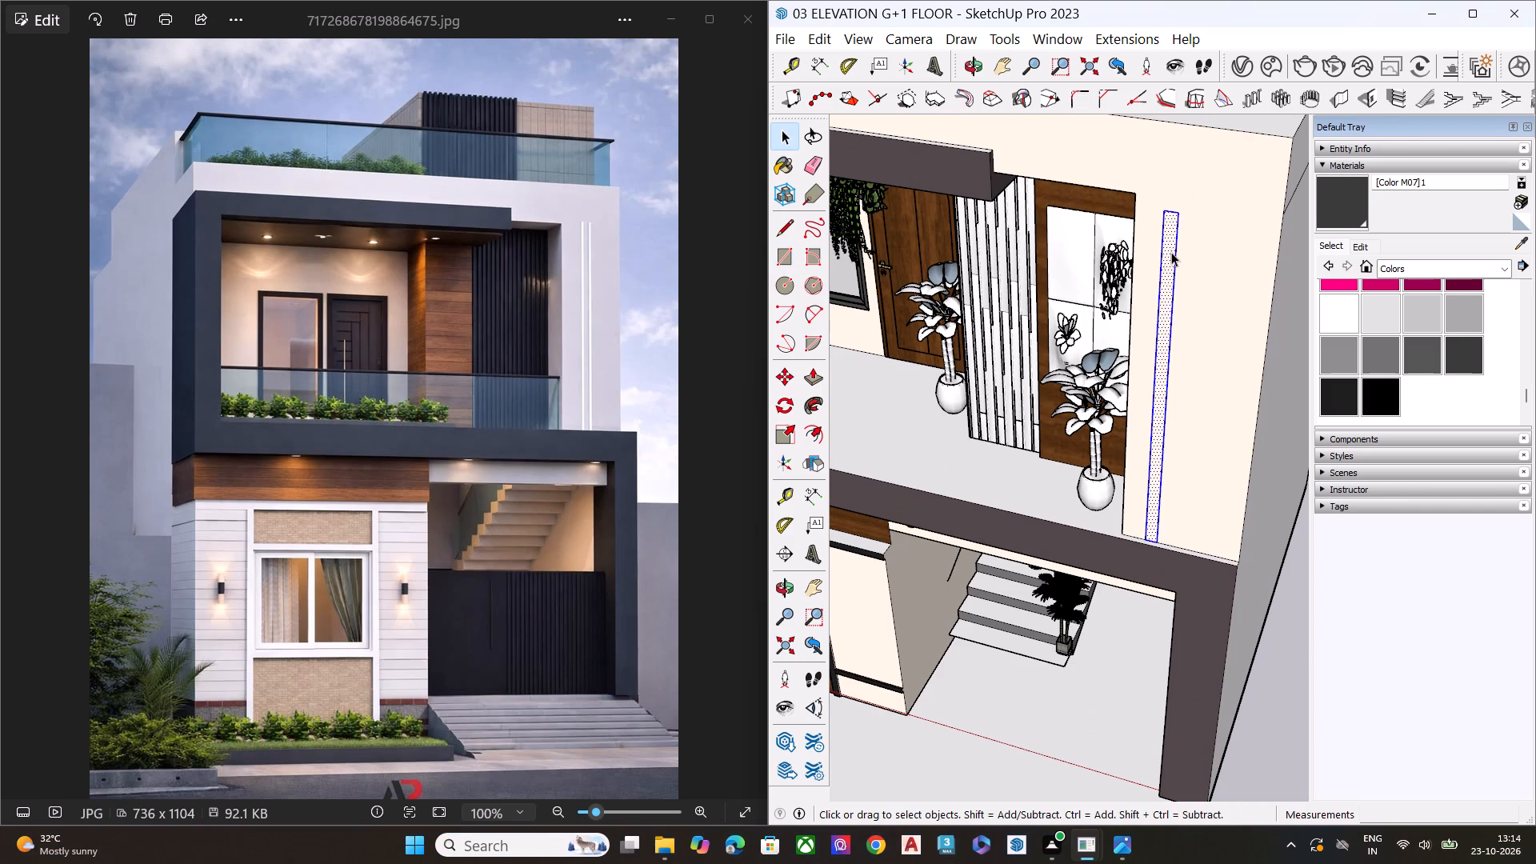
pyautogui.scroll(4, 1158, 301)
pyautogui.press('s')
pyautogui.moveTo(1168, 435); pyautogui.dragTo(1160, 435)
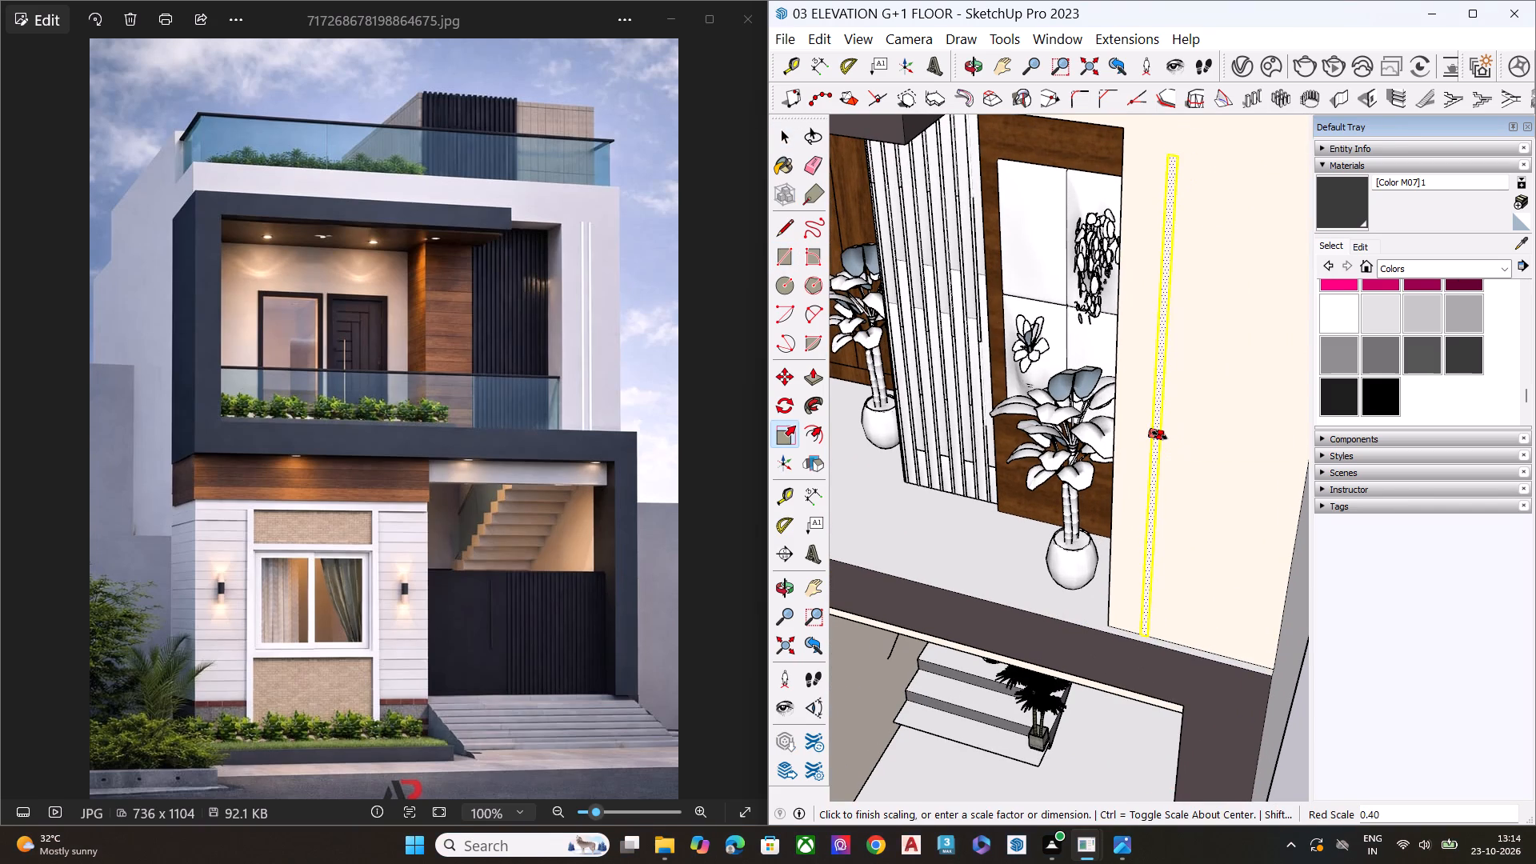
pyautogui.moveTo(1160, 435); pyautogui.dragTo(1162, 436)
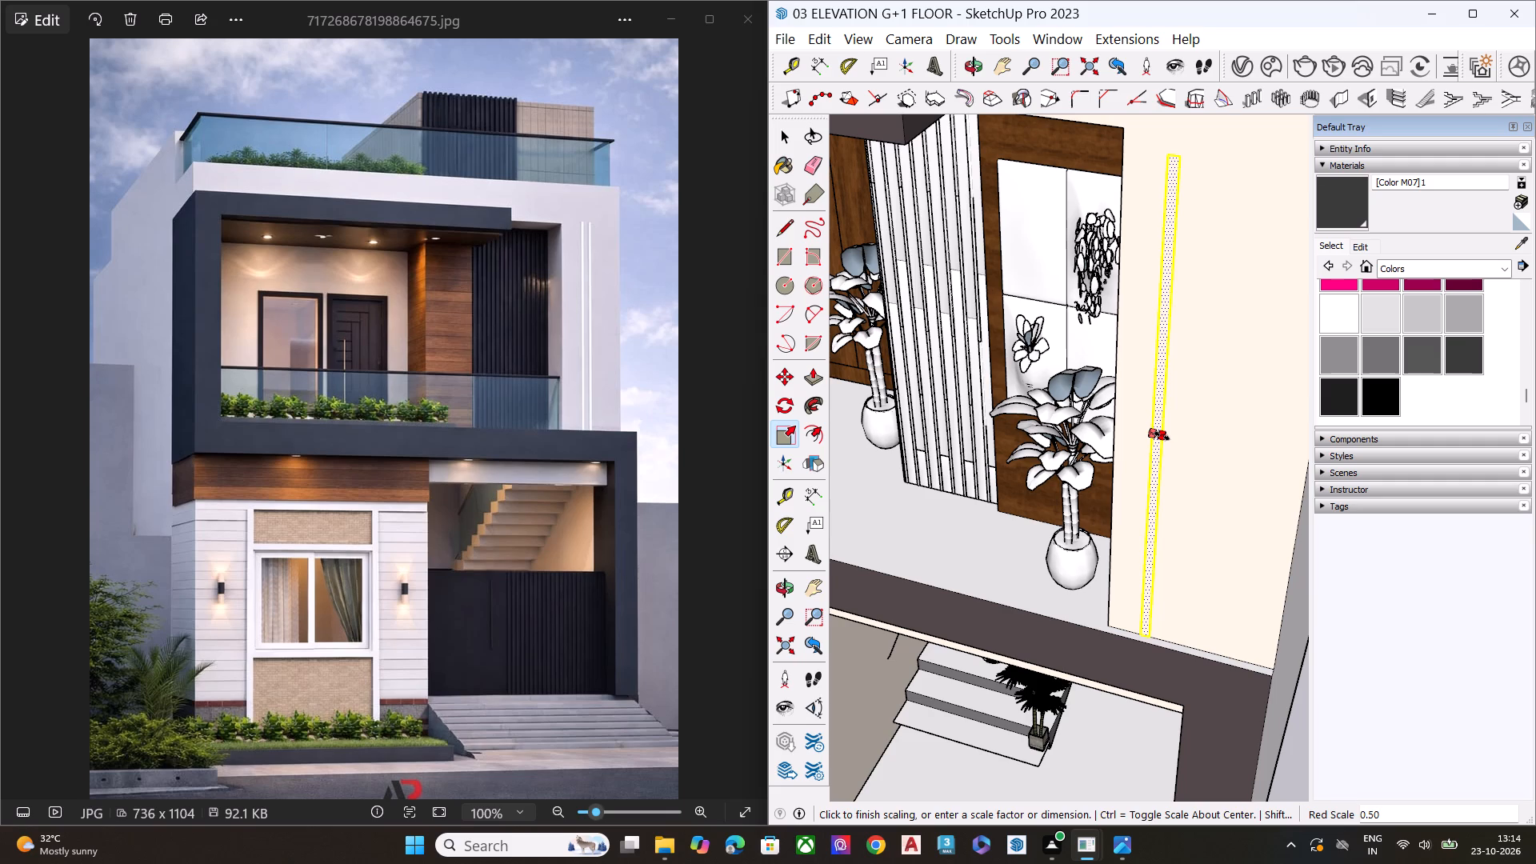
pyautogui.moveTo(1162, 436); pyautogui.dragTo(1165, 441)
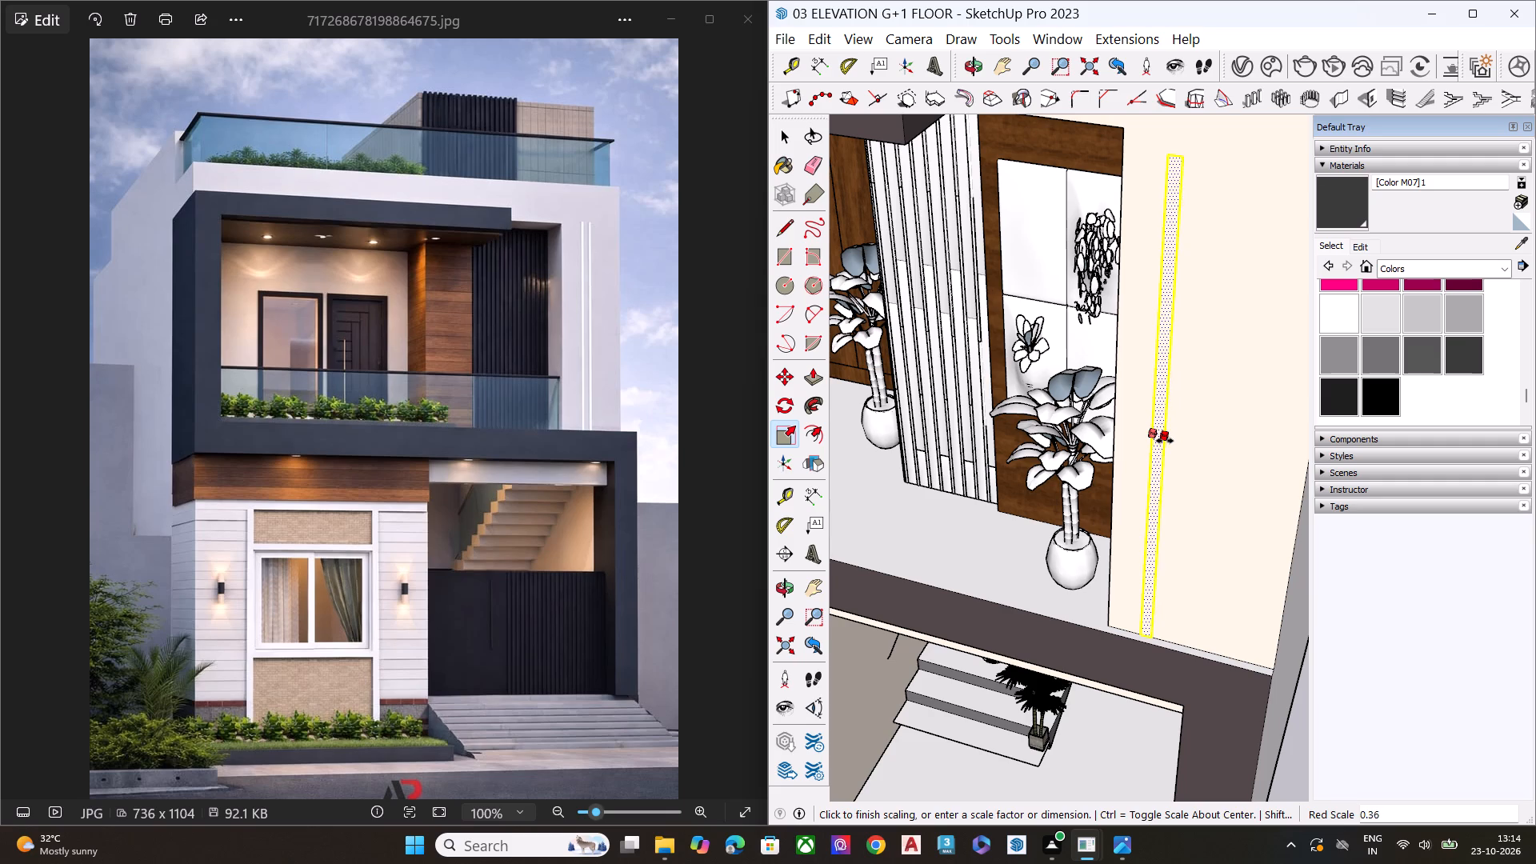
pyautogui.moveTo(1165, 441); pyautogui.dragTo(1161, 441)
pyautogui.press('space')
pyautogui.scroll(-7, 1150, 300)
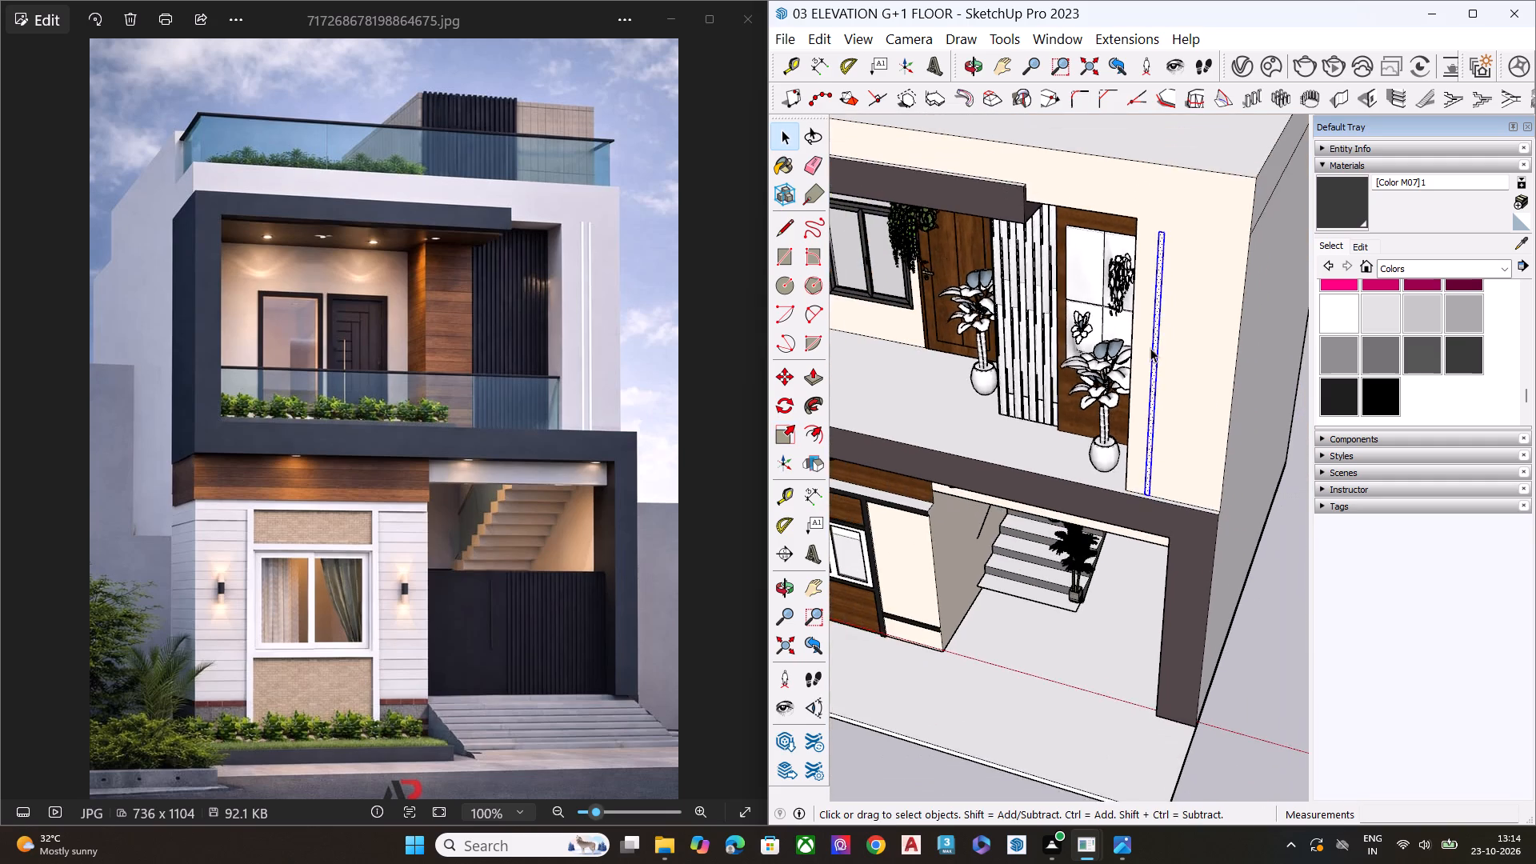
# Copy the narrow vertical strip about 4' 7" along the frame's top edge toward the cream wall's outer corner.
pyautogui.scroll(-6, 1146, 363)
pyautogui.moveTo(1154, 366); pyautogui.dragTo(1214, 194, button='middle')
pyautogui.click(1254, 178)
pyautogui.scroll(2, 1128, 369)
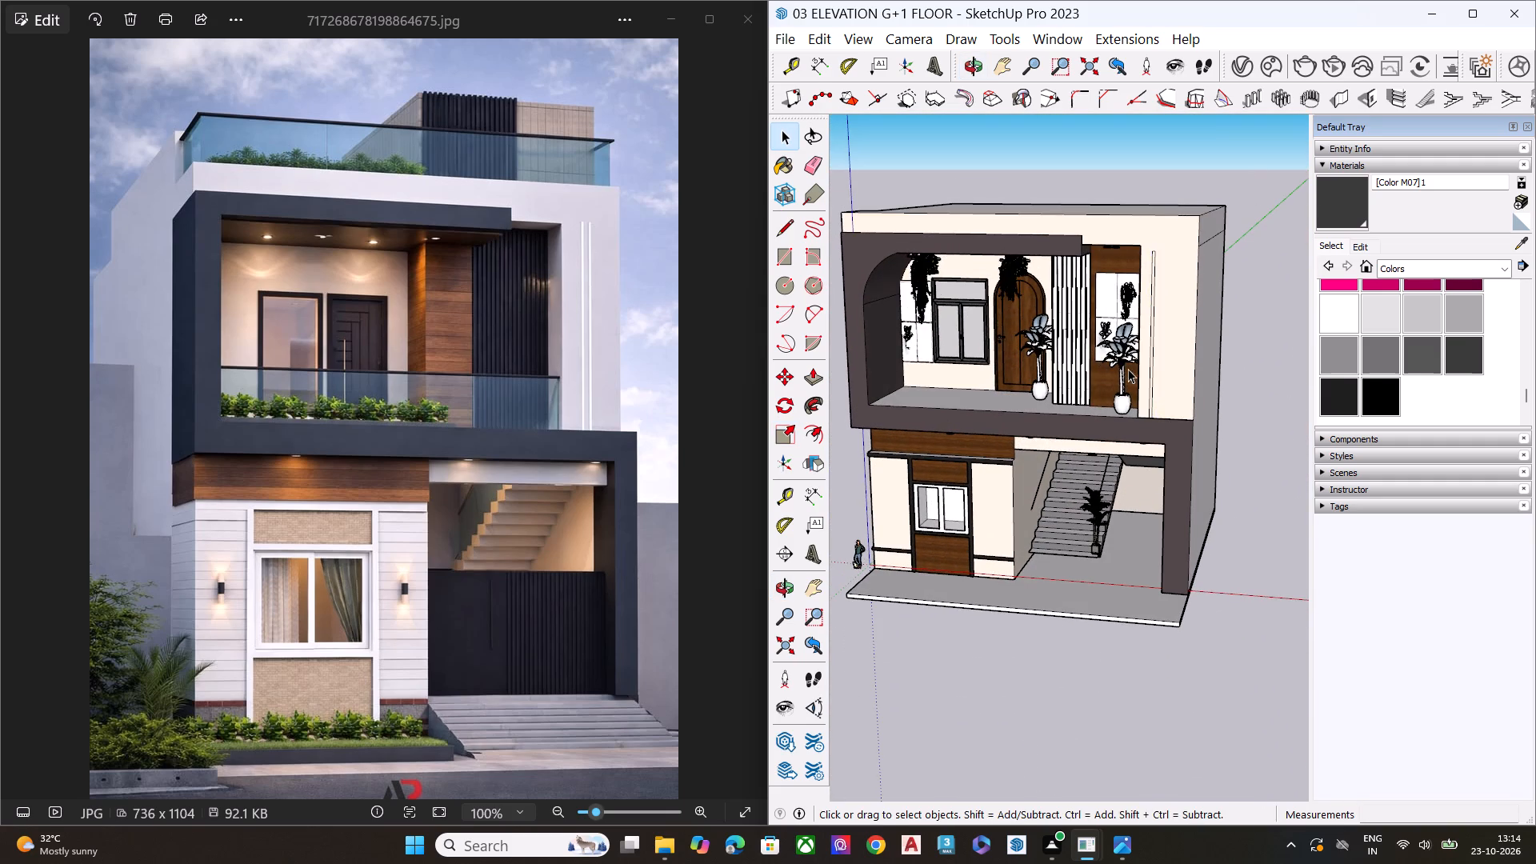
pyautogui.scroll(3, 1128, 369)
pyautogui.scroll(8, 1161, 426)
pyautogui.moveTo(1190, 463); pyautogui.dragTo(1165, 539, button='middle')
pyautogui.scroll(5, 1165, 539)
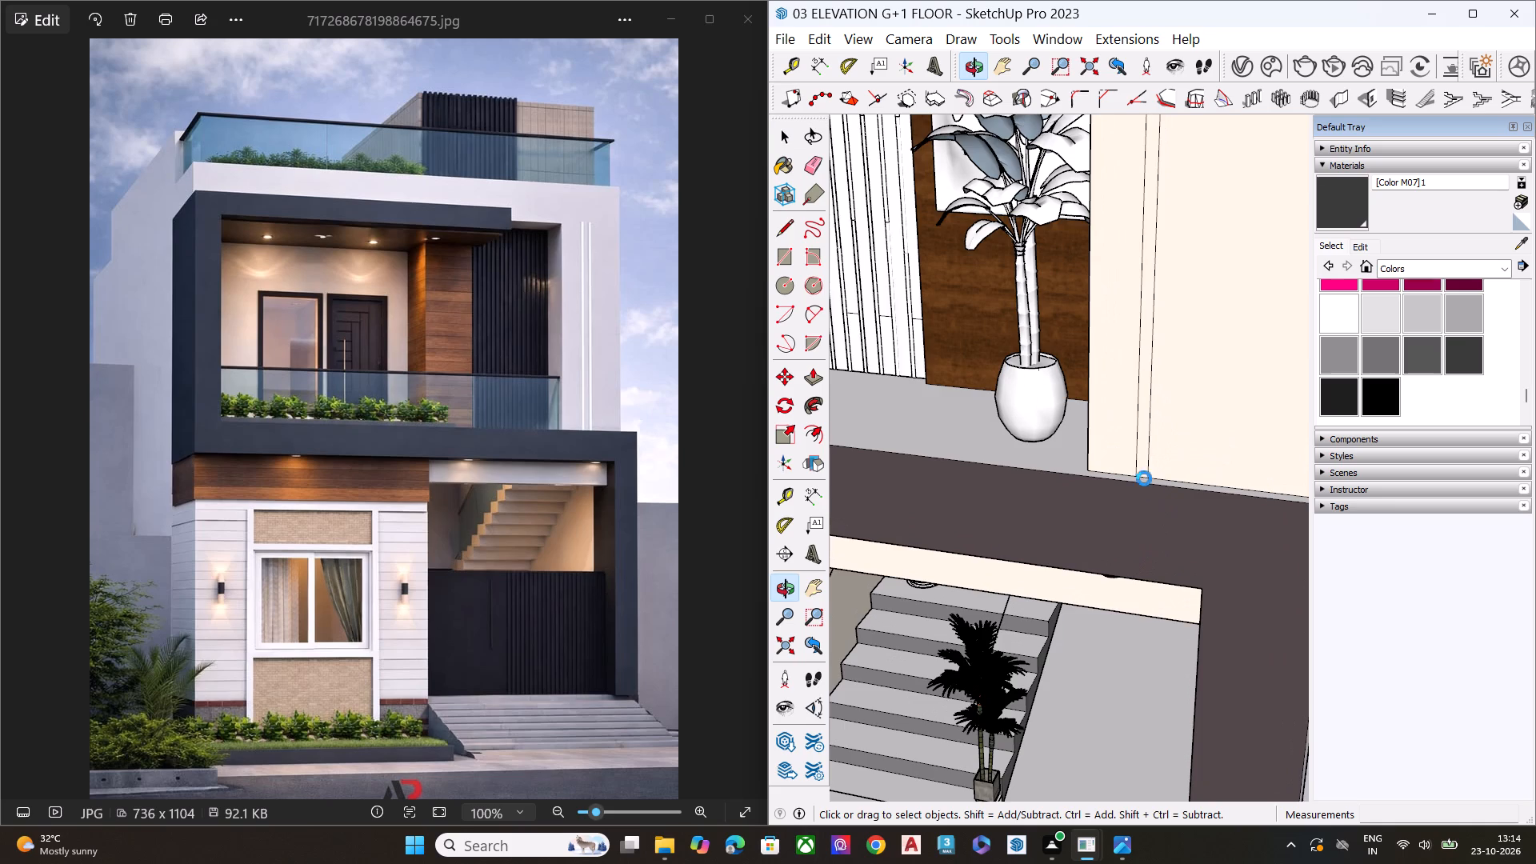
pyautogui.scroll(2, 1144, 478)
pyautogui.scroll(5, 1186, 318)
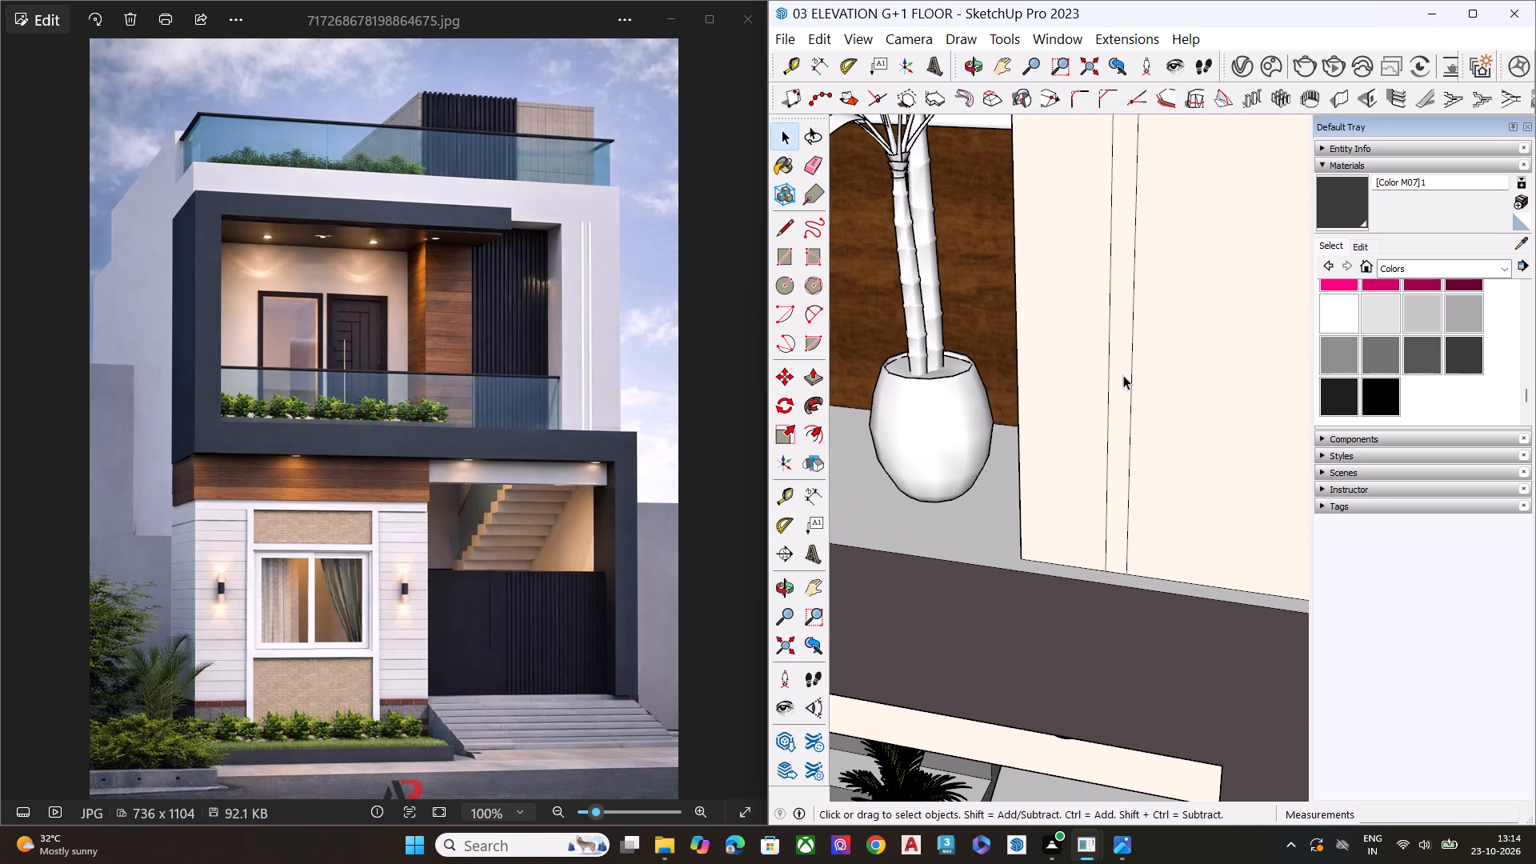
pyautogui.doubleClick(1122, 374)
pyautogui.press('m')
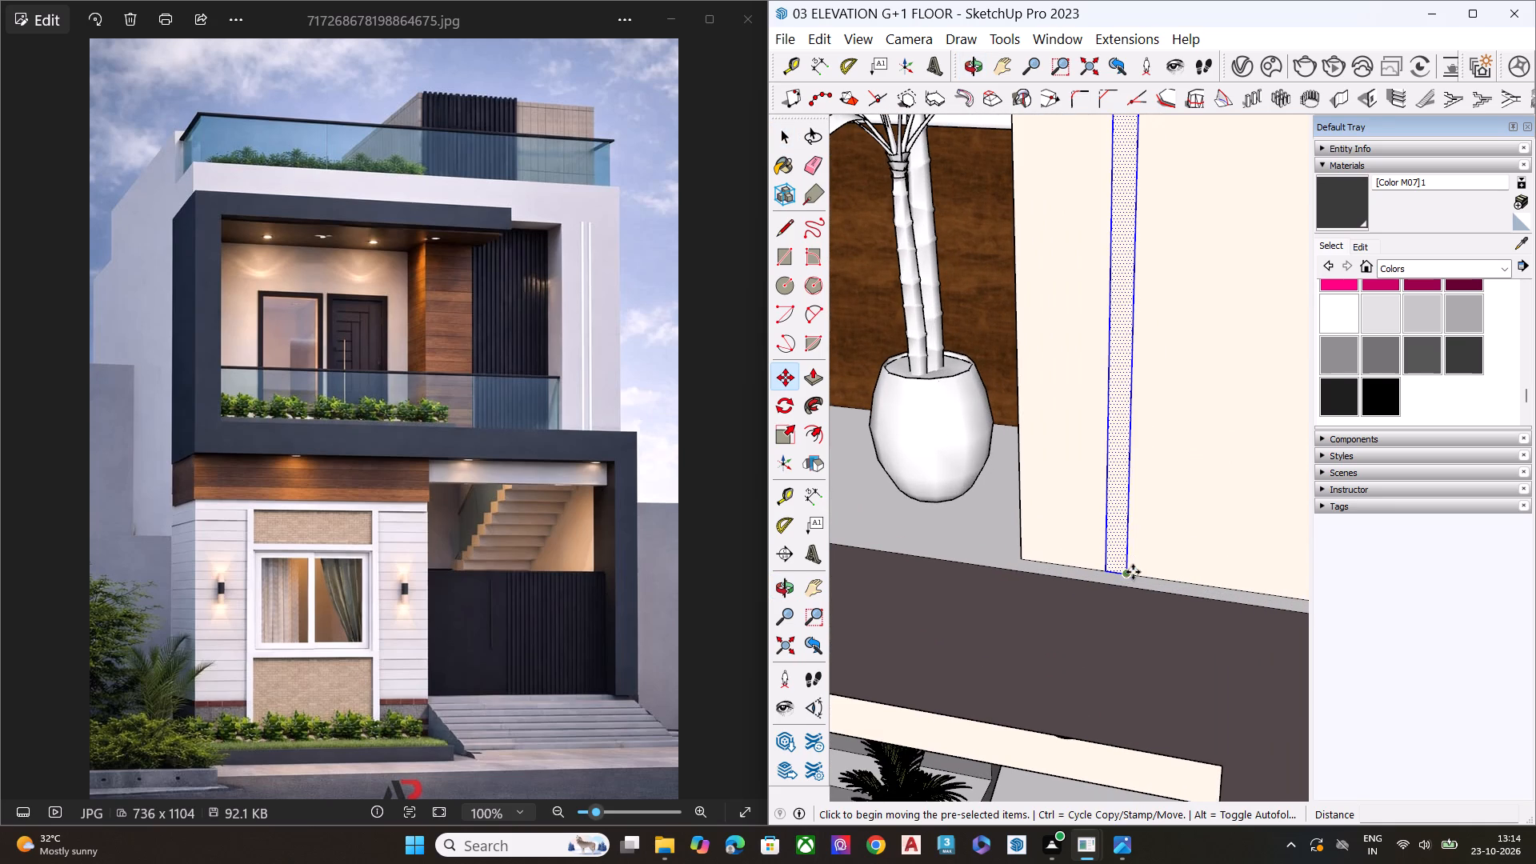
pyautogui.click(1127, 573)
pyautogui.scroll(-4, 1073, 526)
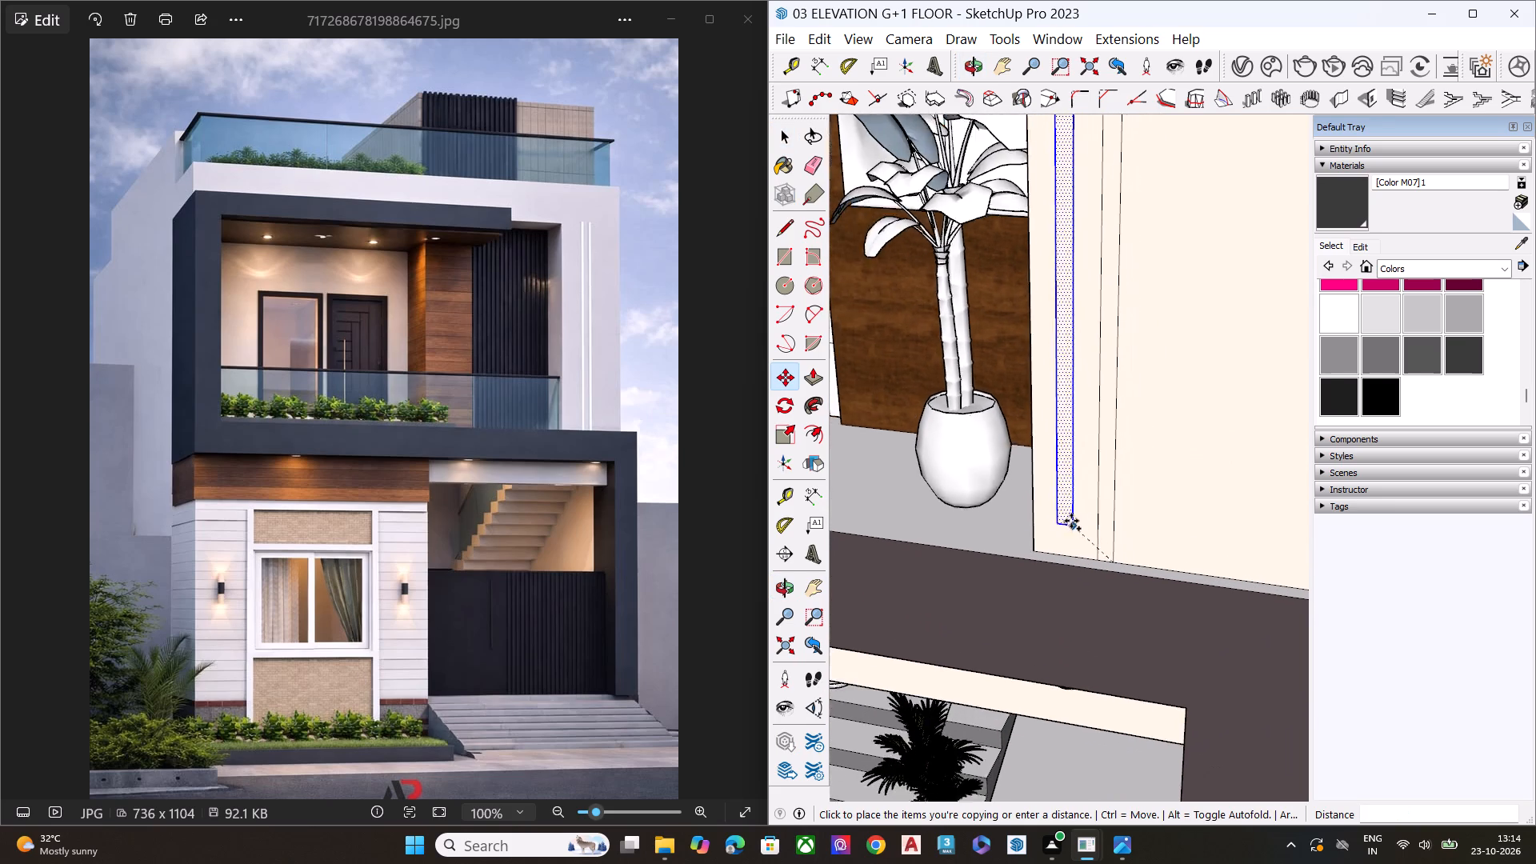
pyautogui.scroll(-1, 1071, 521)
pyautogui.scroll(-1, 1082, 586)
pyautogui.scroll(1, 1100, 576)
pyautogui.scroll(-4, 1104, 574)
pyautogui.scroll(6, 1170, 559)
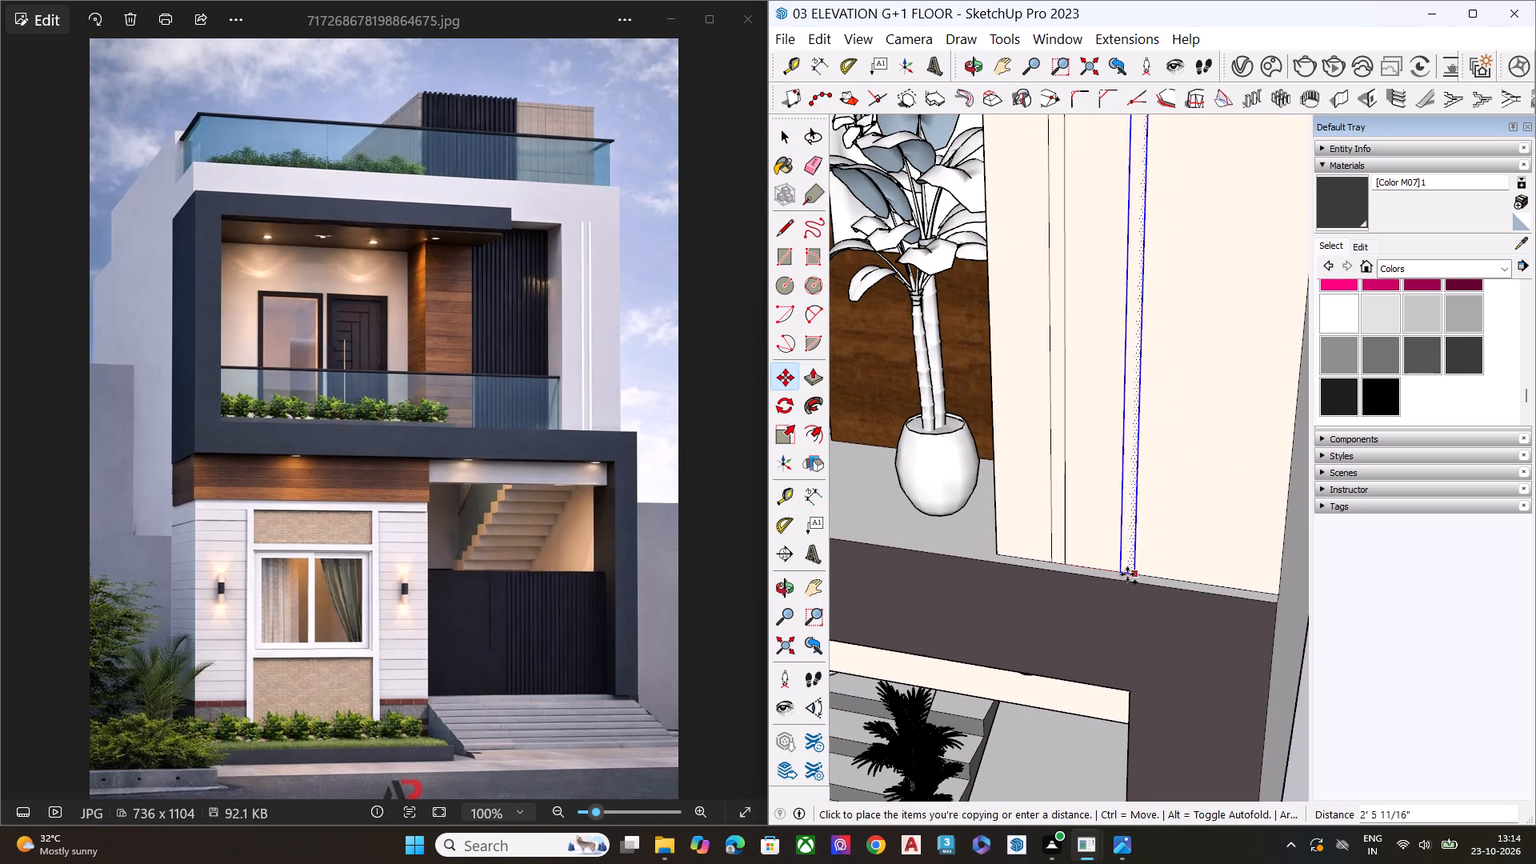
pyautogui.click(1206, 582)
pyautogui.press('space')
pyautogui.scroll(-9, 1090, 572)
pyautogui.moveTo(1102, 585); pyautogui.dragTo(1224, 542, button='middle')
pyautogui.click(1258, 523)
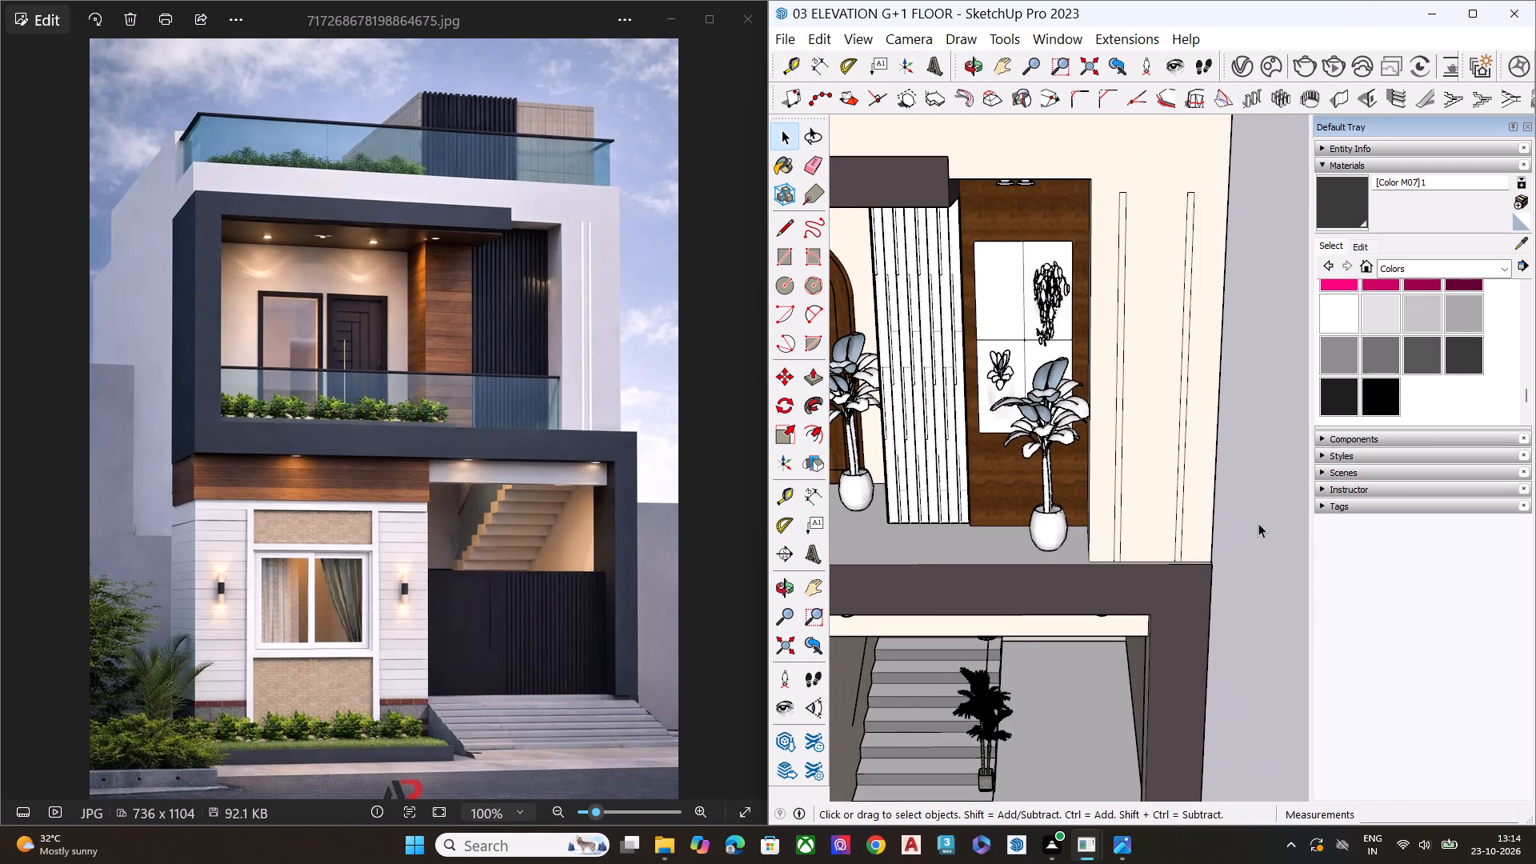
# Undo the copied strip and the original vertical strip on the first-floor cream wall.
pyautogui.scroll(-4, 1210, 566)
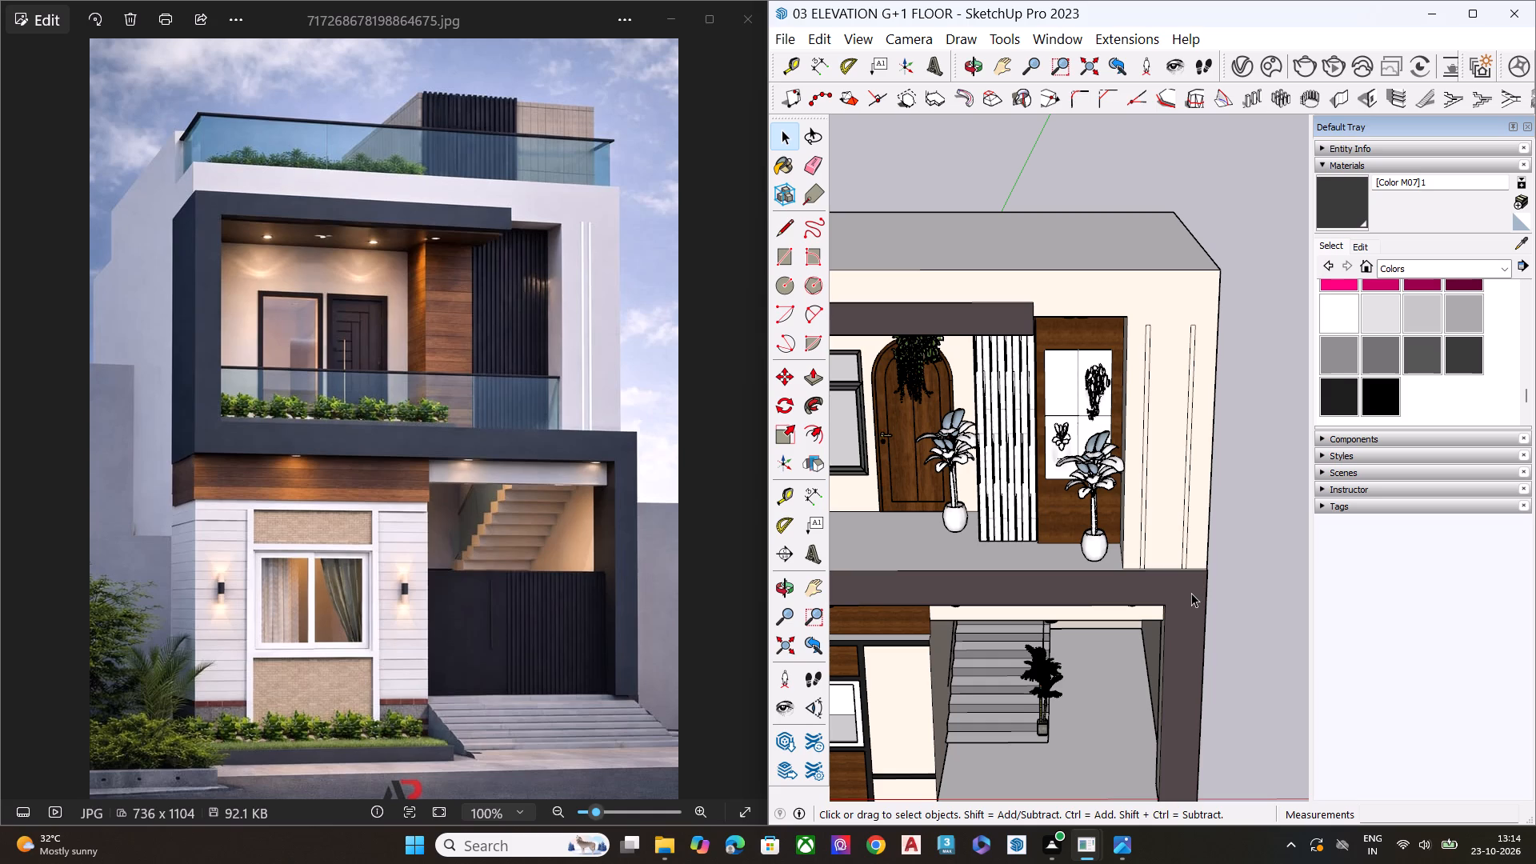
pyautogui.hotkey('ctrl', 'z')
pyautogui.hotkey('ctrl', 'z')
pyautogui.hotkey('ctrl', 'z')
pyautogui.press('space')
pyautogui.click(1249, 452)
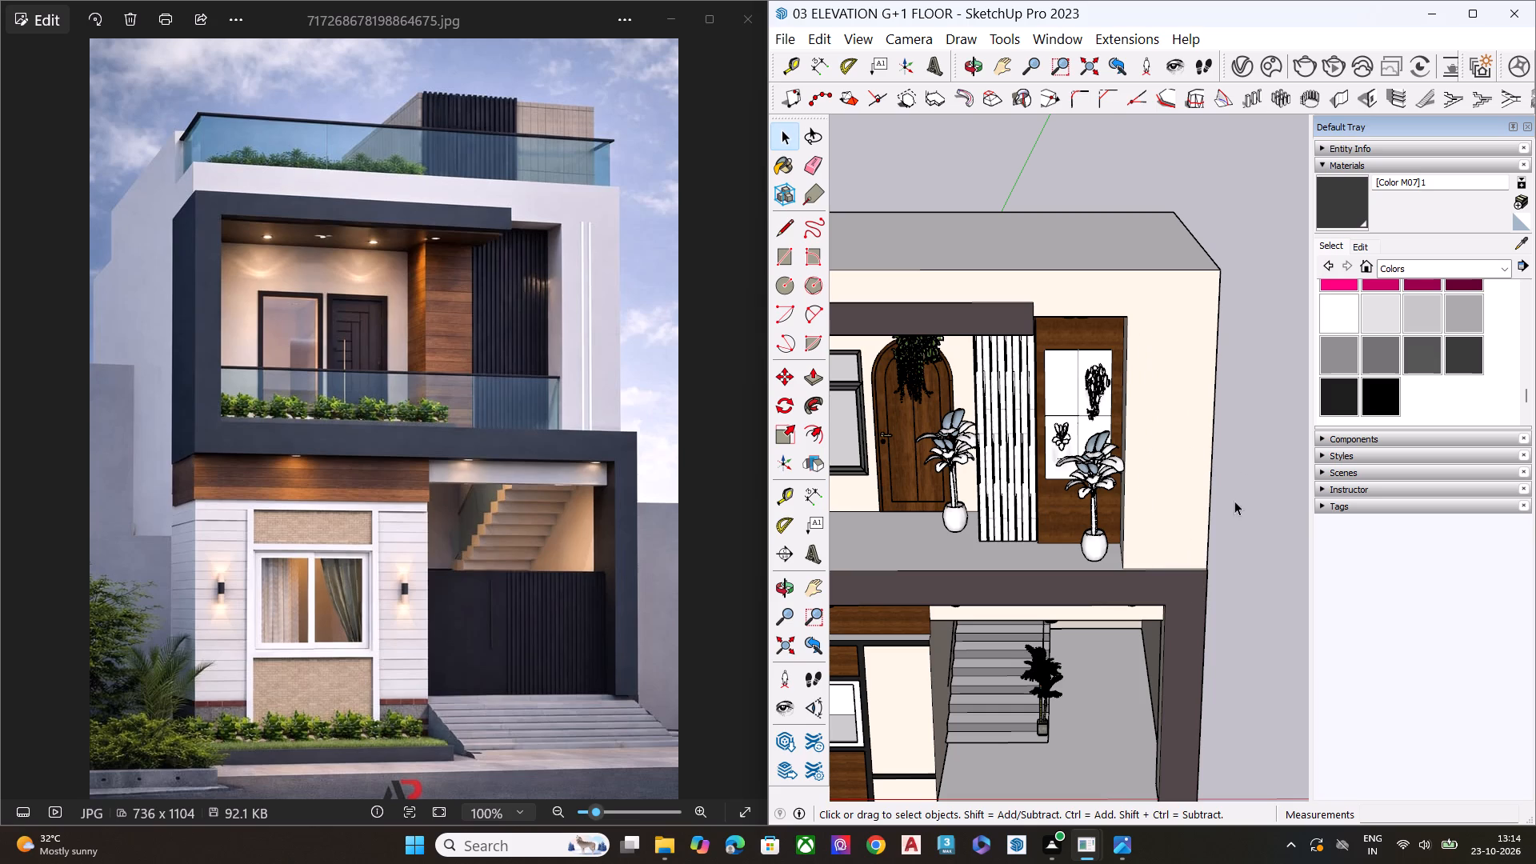
# Draw a rectangle about 10' 8" by 9' 5" on the dark balcony ceiling between the two hanging plants.
pyautogui.scroll(-7, 1241, 549)
pyautogui.moveTo(1071, 604); pyautogui.dragTo(1118, 407, button='middle')
pyautogui.scroll(1, 1050, 416)
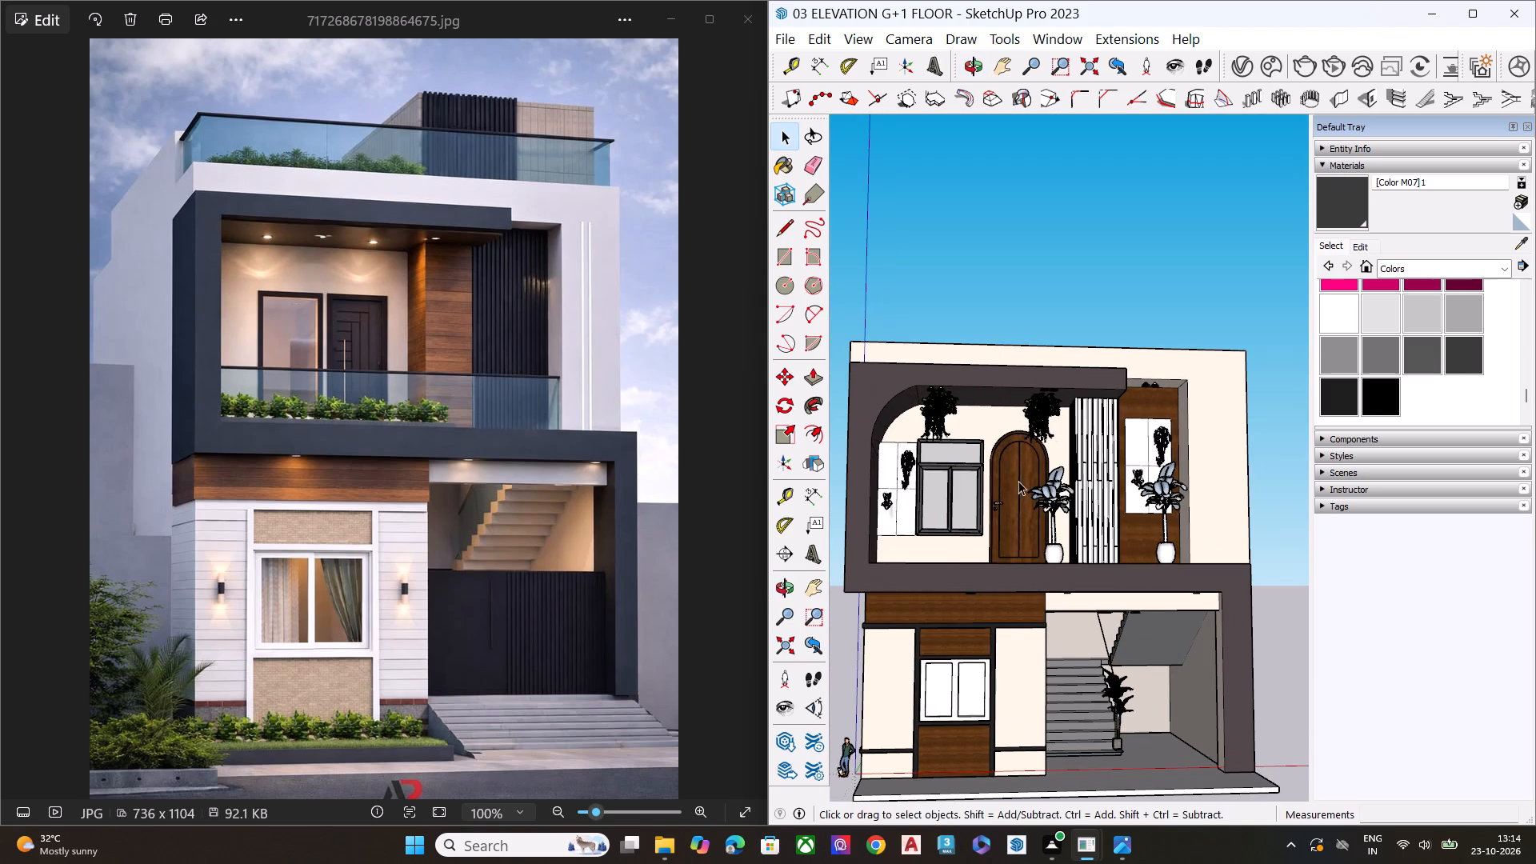
pyautogui.moveTo(1046, 417); pyautogui.dragTo(1097, 314, button='middle')
pyautogui.scroll(9, 1025, 368)
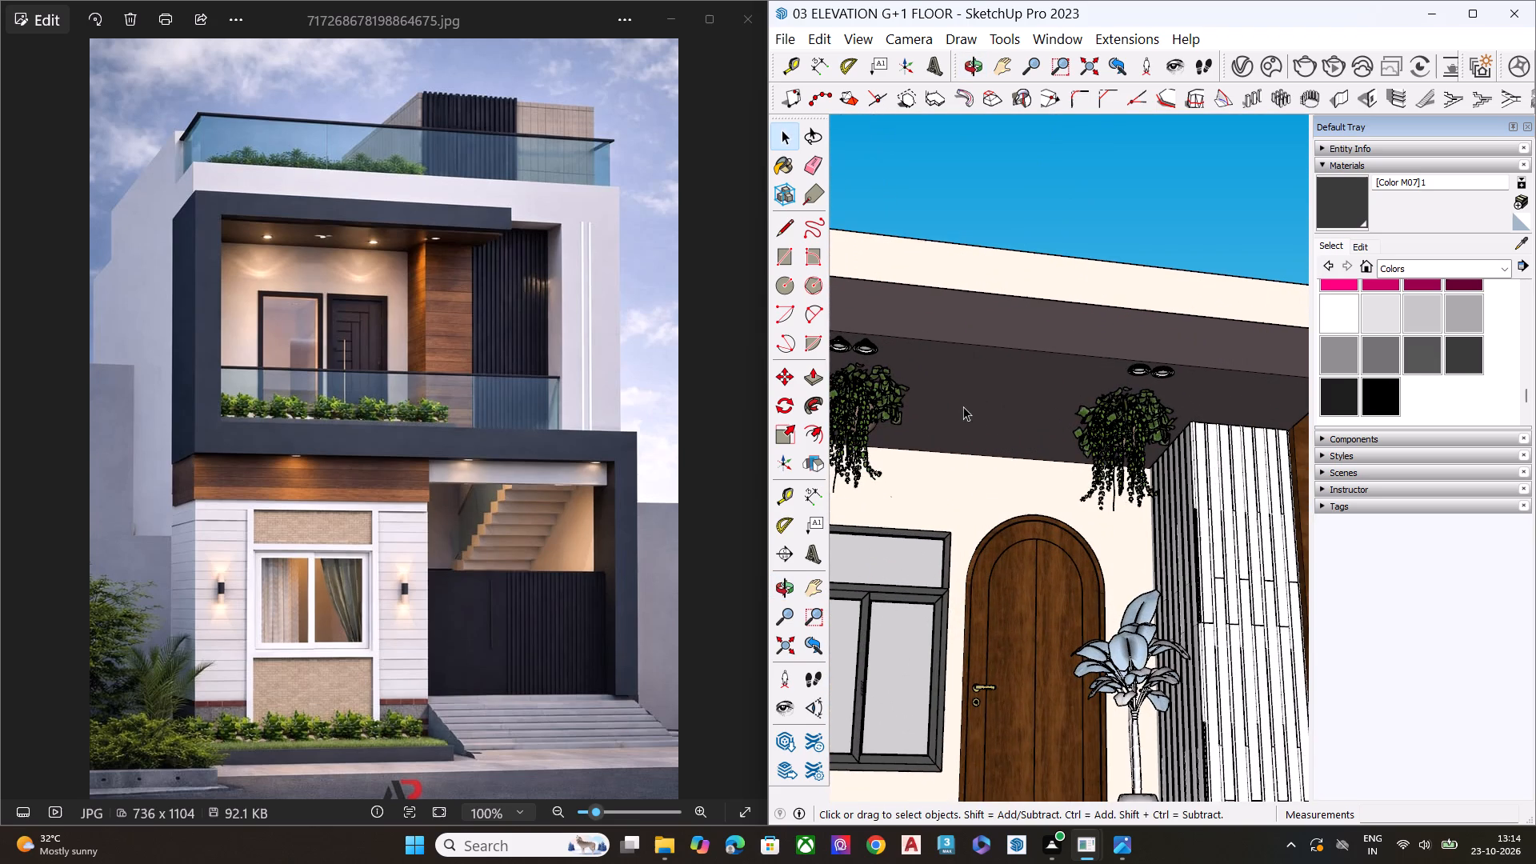
pyautogui.moveTo(936, 386); pyautogui.dragTo(871, 324, button='middle')
pyautogui.scroll(6, 868, 288)
pyautogui.scroll(-2, 1004, 497)
pyautogui.press('r')
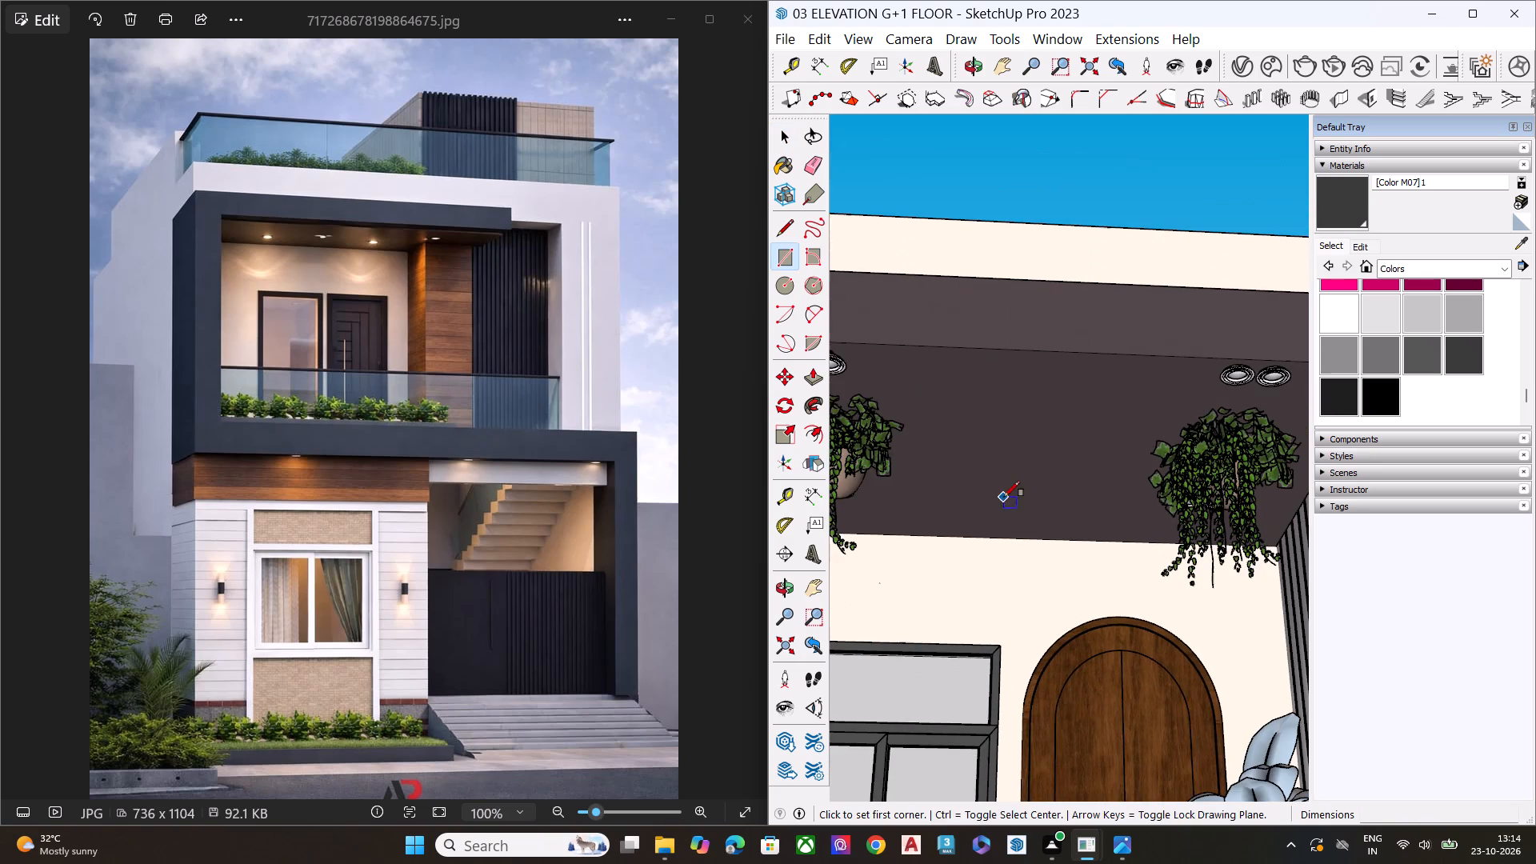
pyautogui.moveTo(1054, 458); pyautogui.dragTo(1034, 342, button='middle')
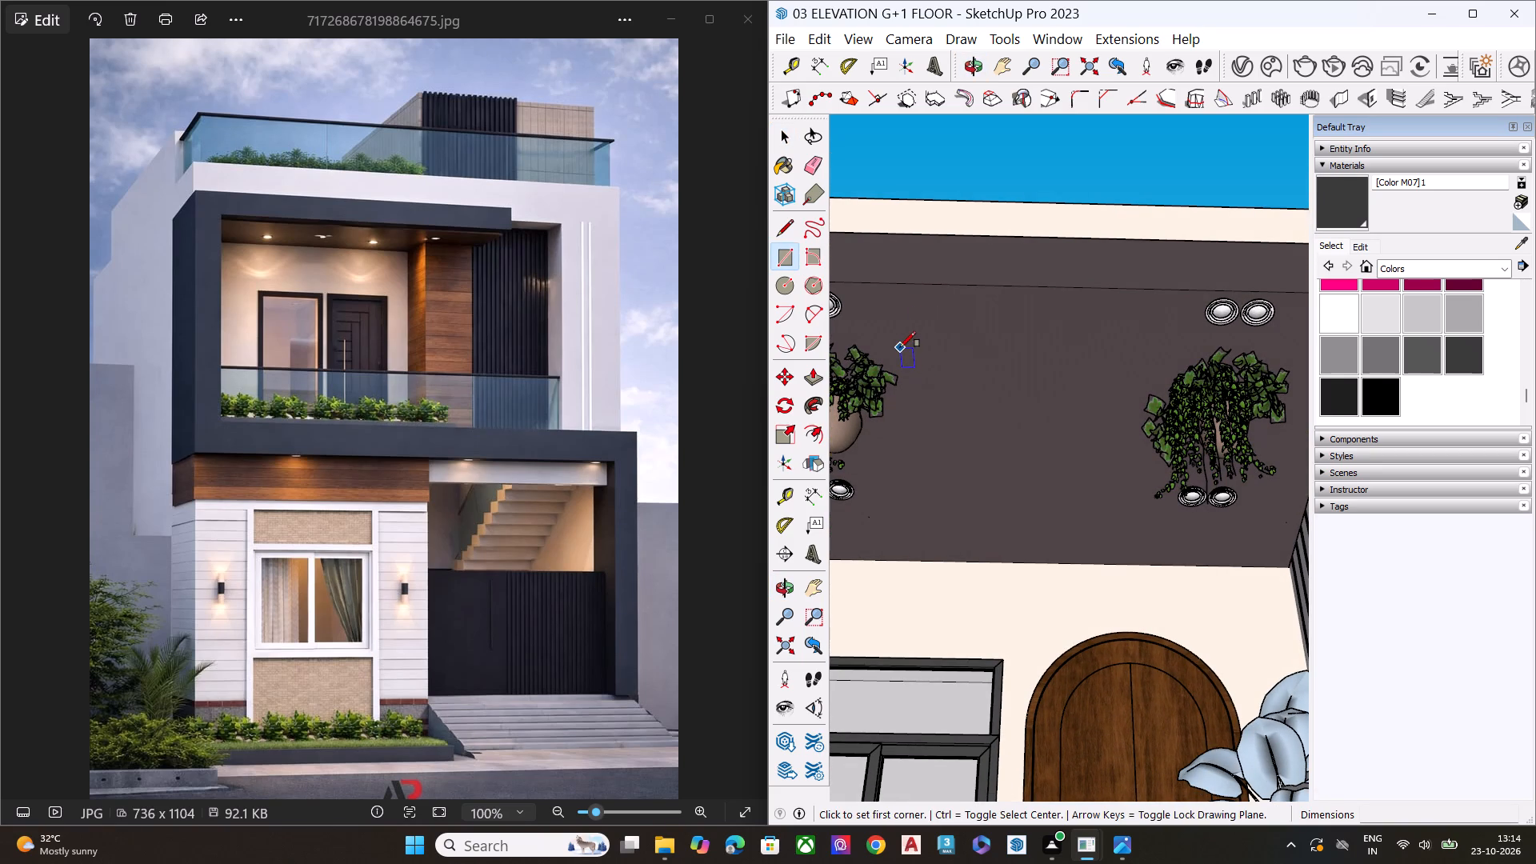
pyautogui.click(900, 347)
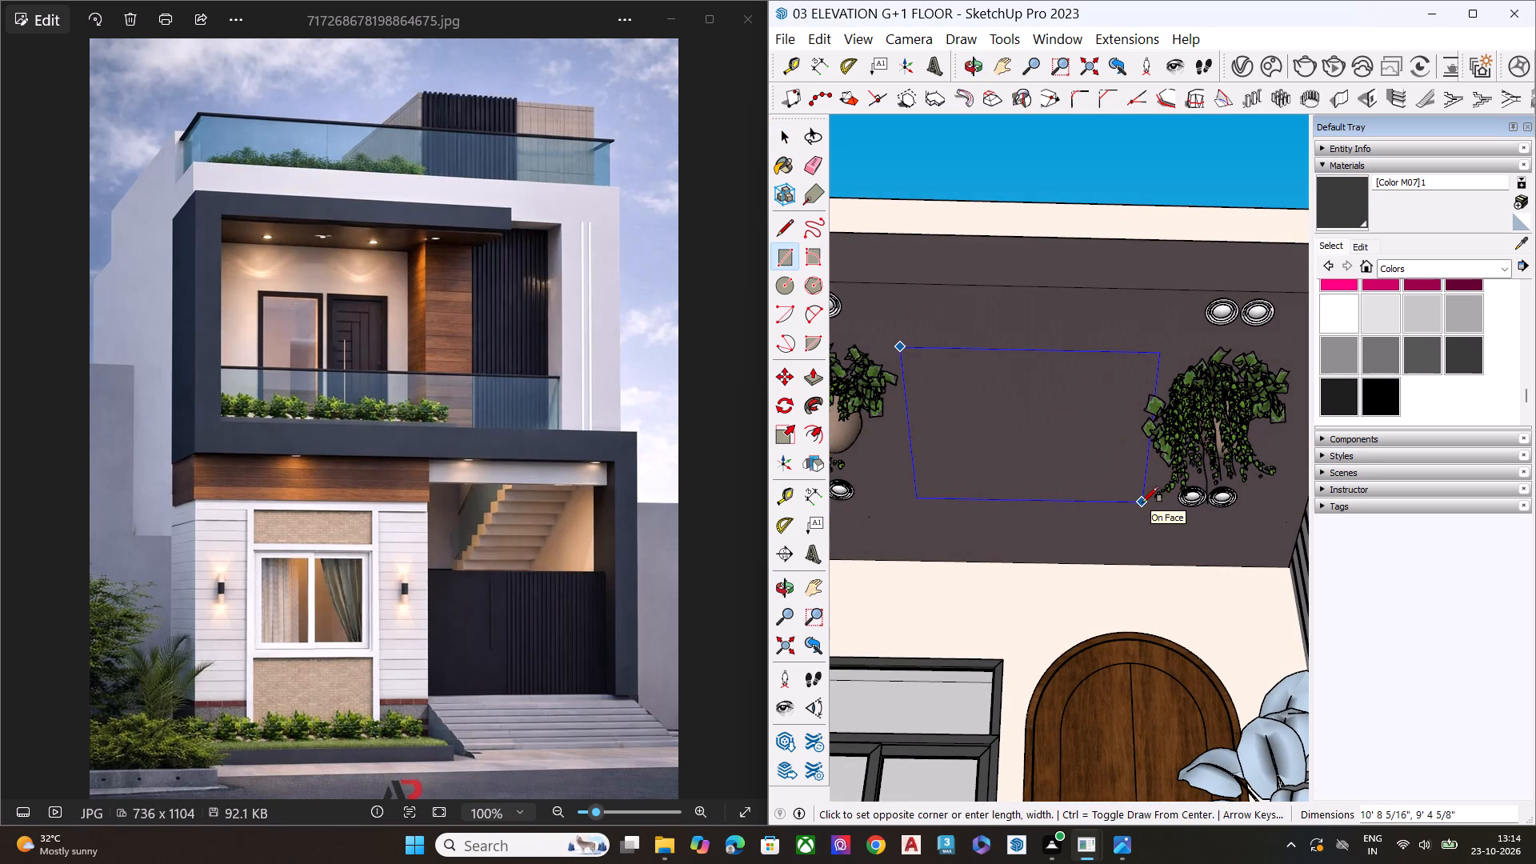
pyautogui.click(1142, 506)
pyautogui.press('space')
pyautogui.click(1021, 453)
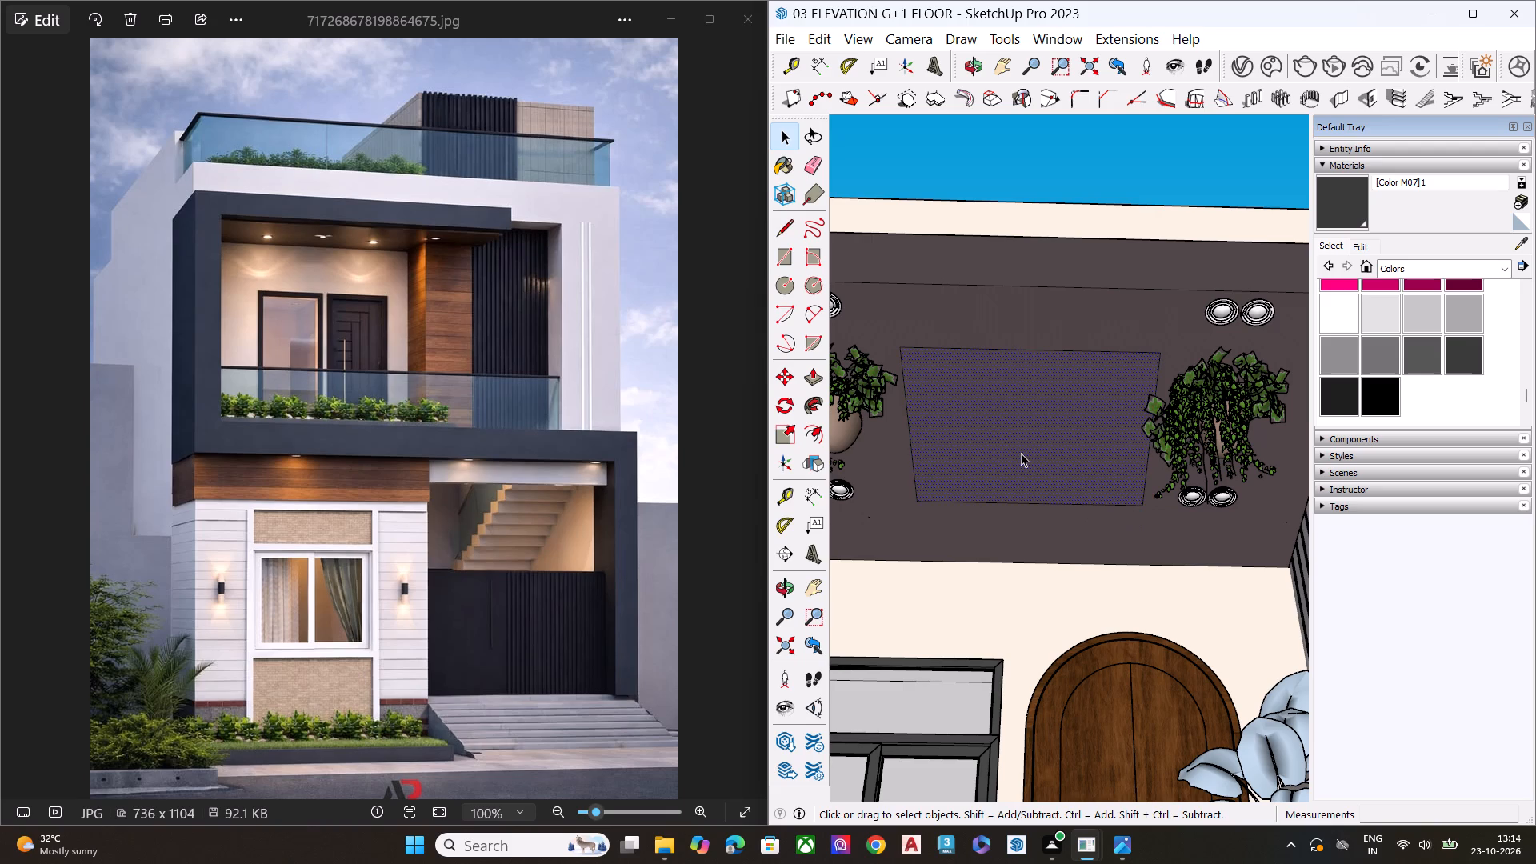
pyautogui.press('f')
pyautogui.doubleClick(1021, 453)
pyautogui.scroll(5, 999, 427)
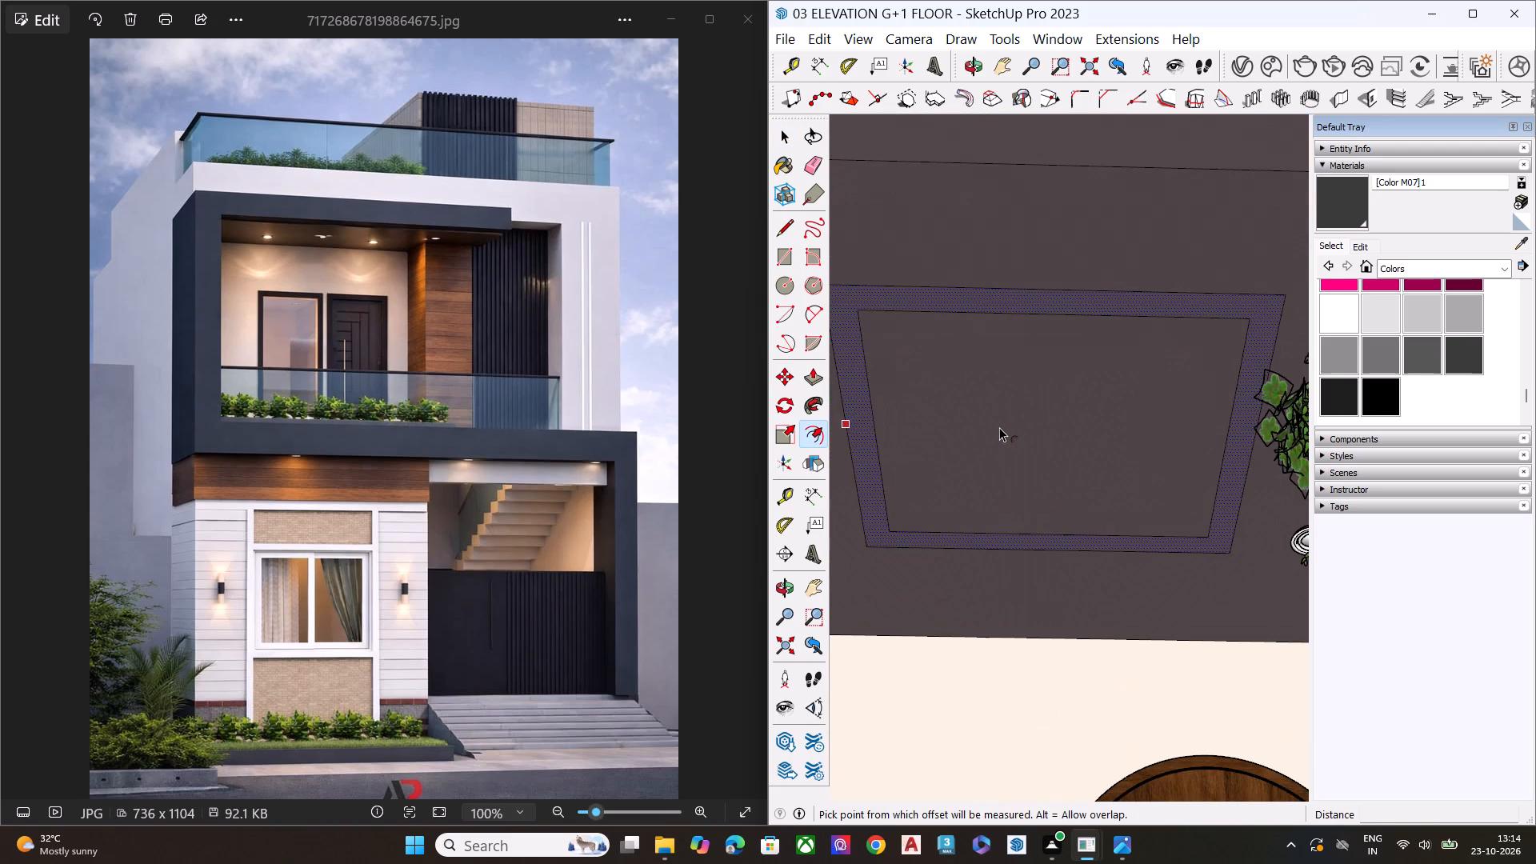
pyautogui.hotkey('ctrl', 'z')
# Offset the balcony ceiling rectangle's edges inward by 1.5" to form a thin border strip.
pyautogui.press('f')
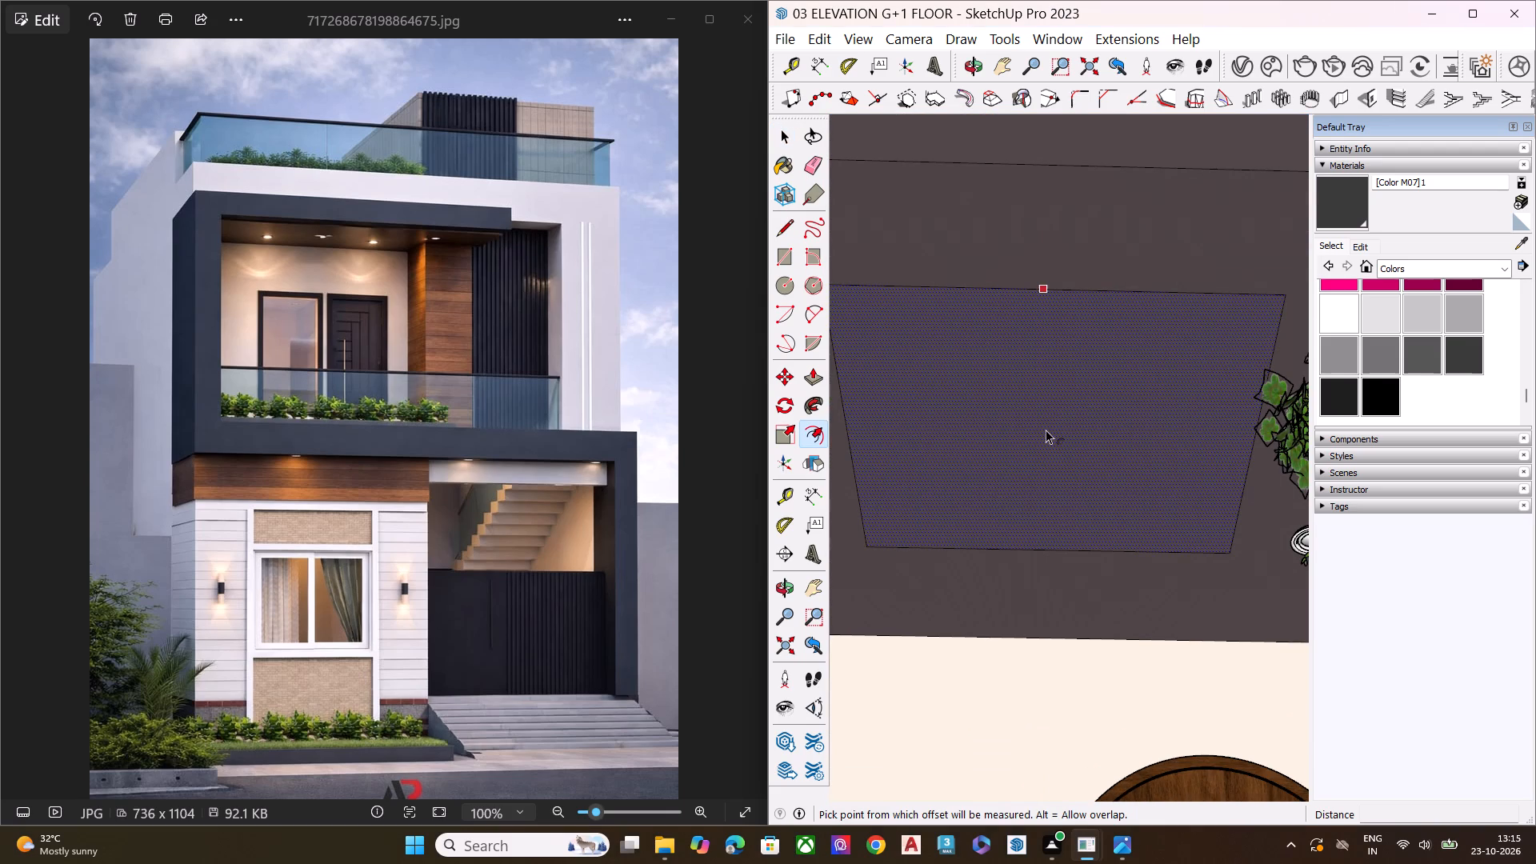
pyautogui.click(1046, 429)
pyautogui.scroll(-4, 943, 356)
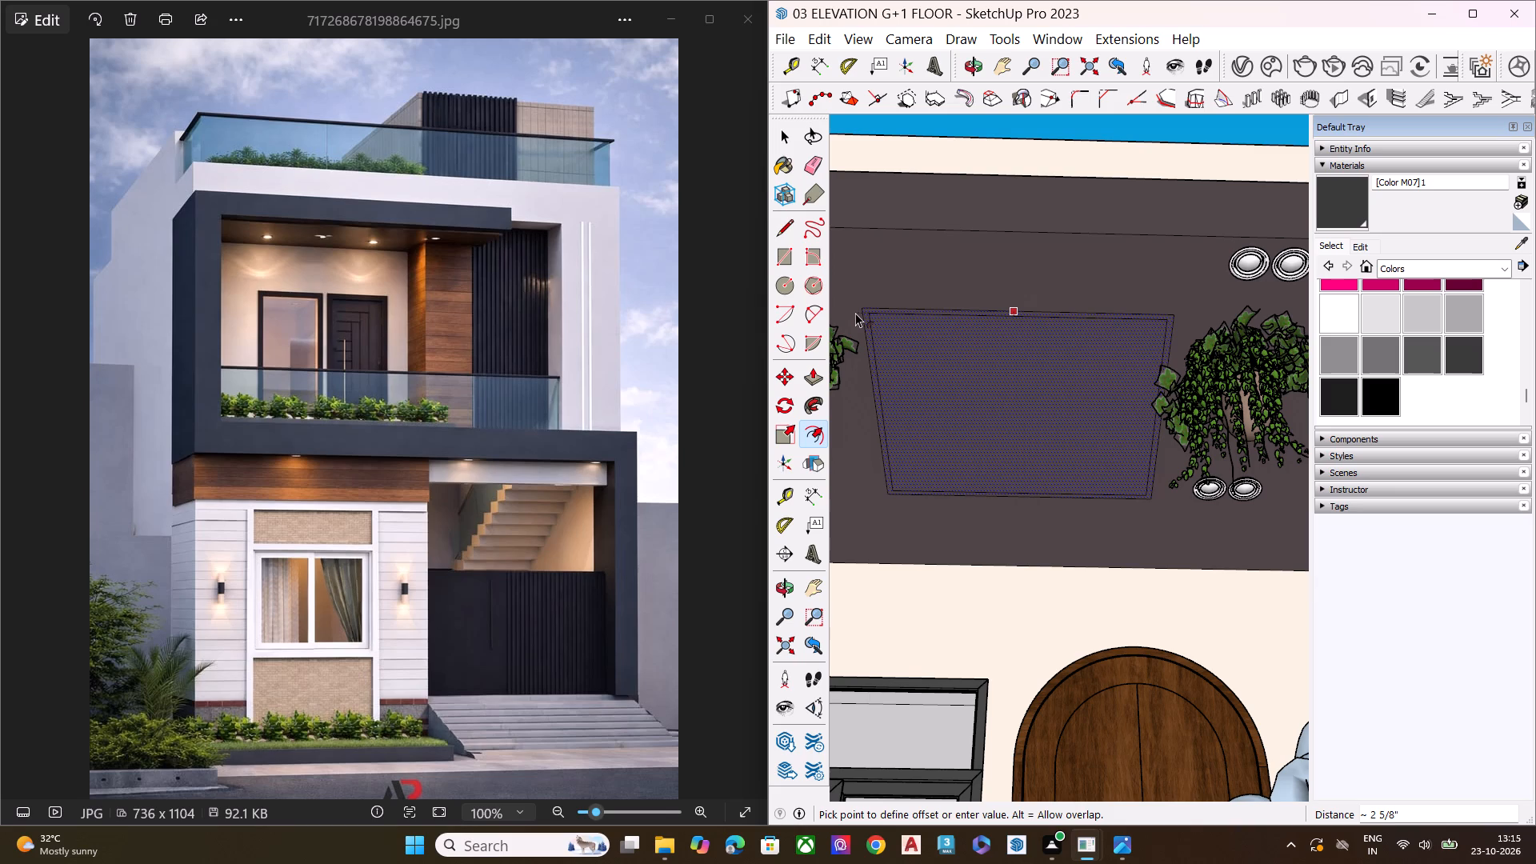
pyautogui.press('1')
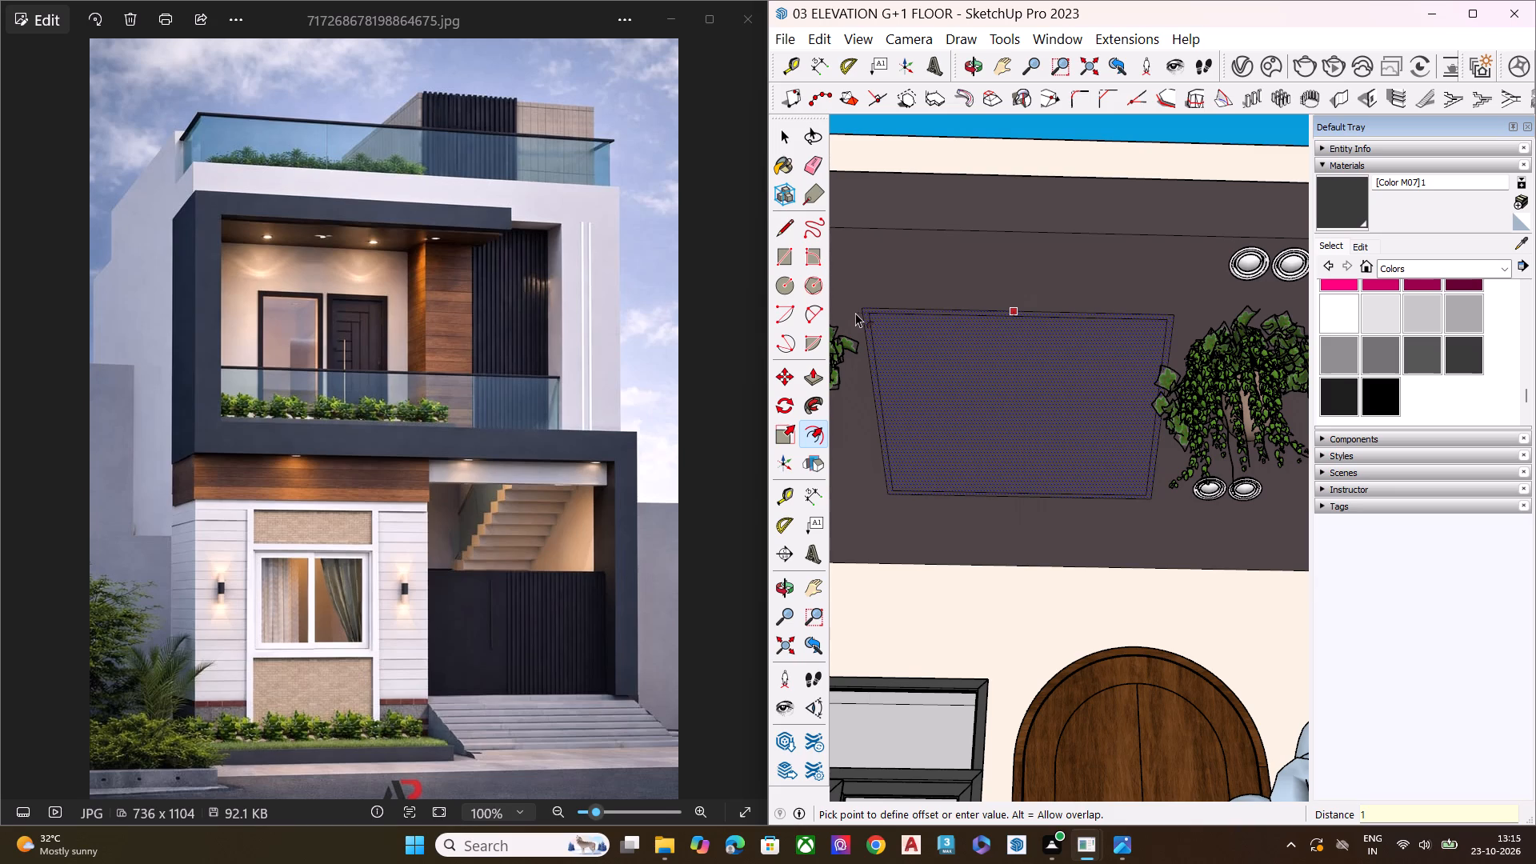
pyautogui.write('.5"')
pyautogui.press('Return')
pyautogui.scroll(2, 973, 326)
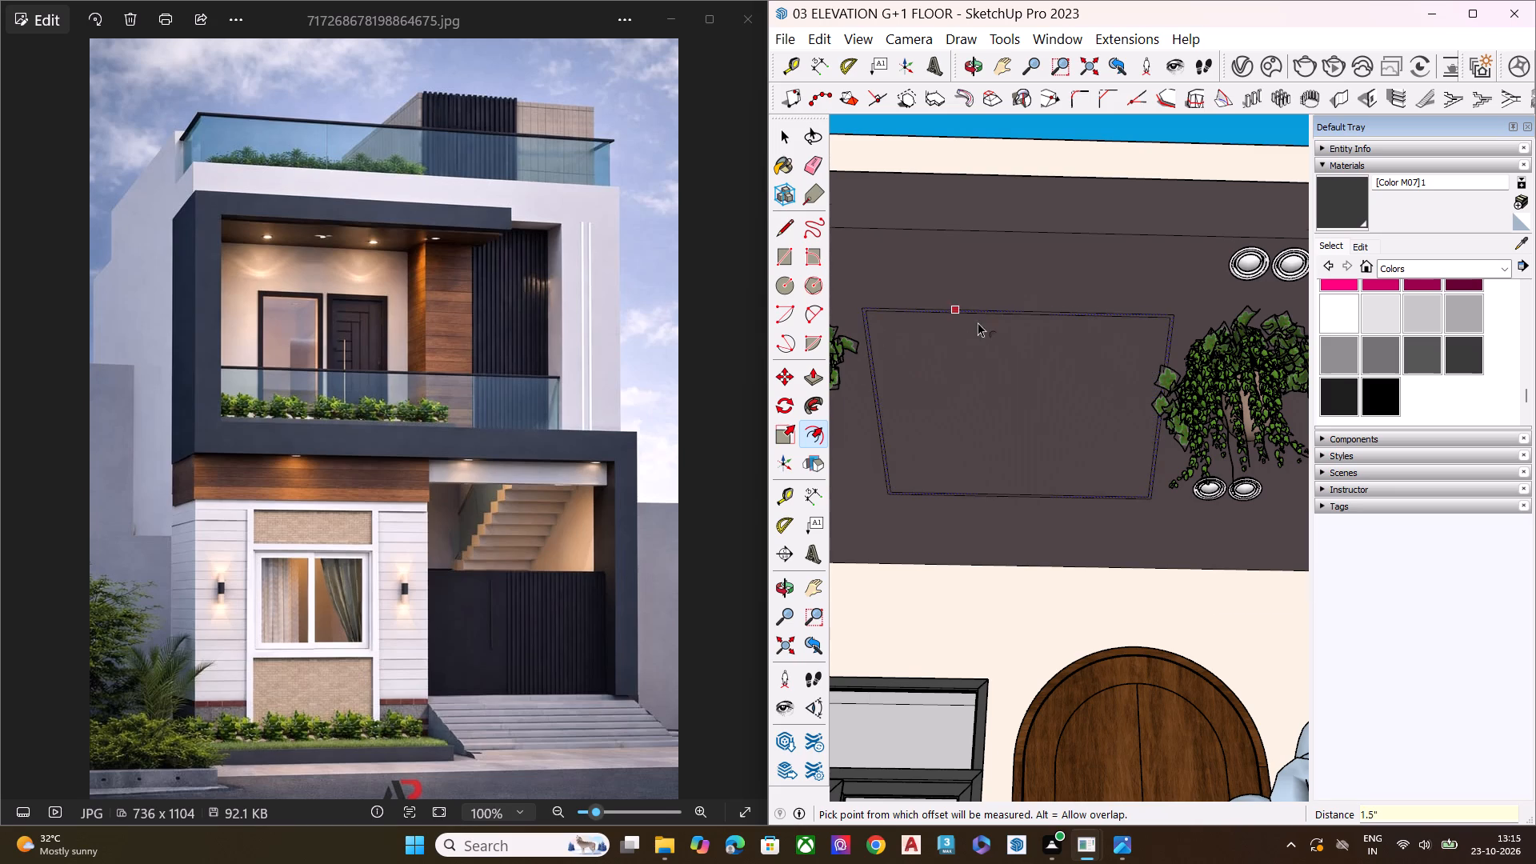
pyautogui.scroll(5, 978, 322)
pyautogui.press('space')
# Group the thin border strip face and its edges on the balcony ceiling.
pyautogui.scroll(-5, 1202, 288)
pyautogui.scroll(-10, 1085, 307)
pyautogui.scroll(5, 1218, 317)
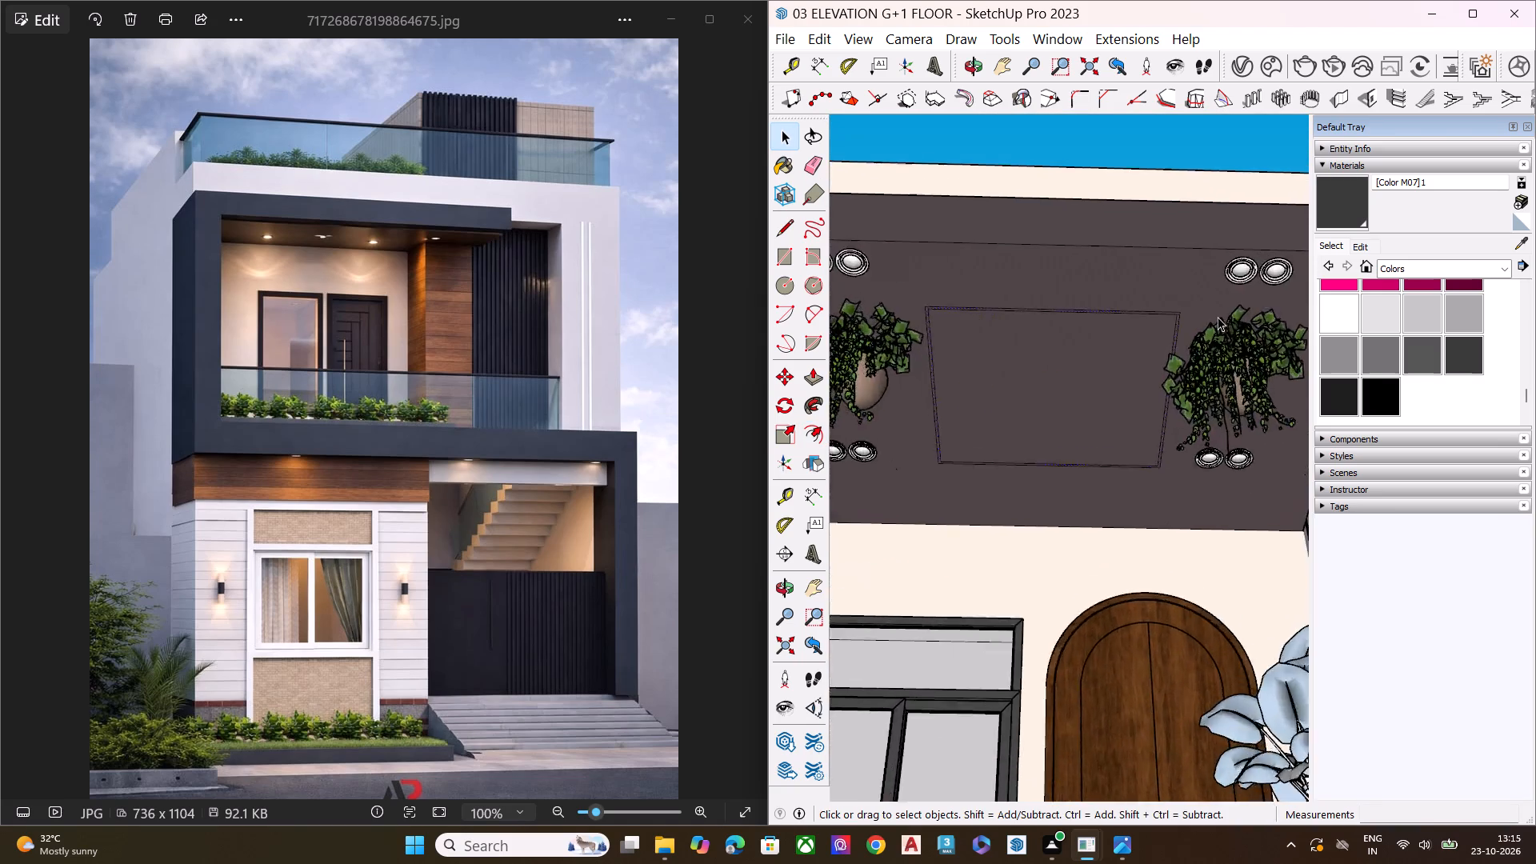
pyautogui.scroll(9, 1218, 317)
pyautogui.scroll(9, 1132, 308)
pyautogui.doubleClick(1121, 312)
pyautogui.rightClick(1121, 312)
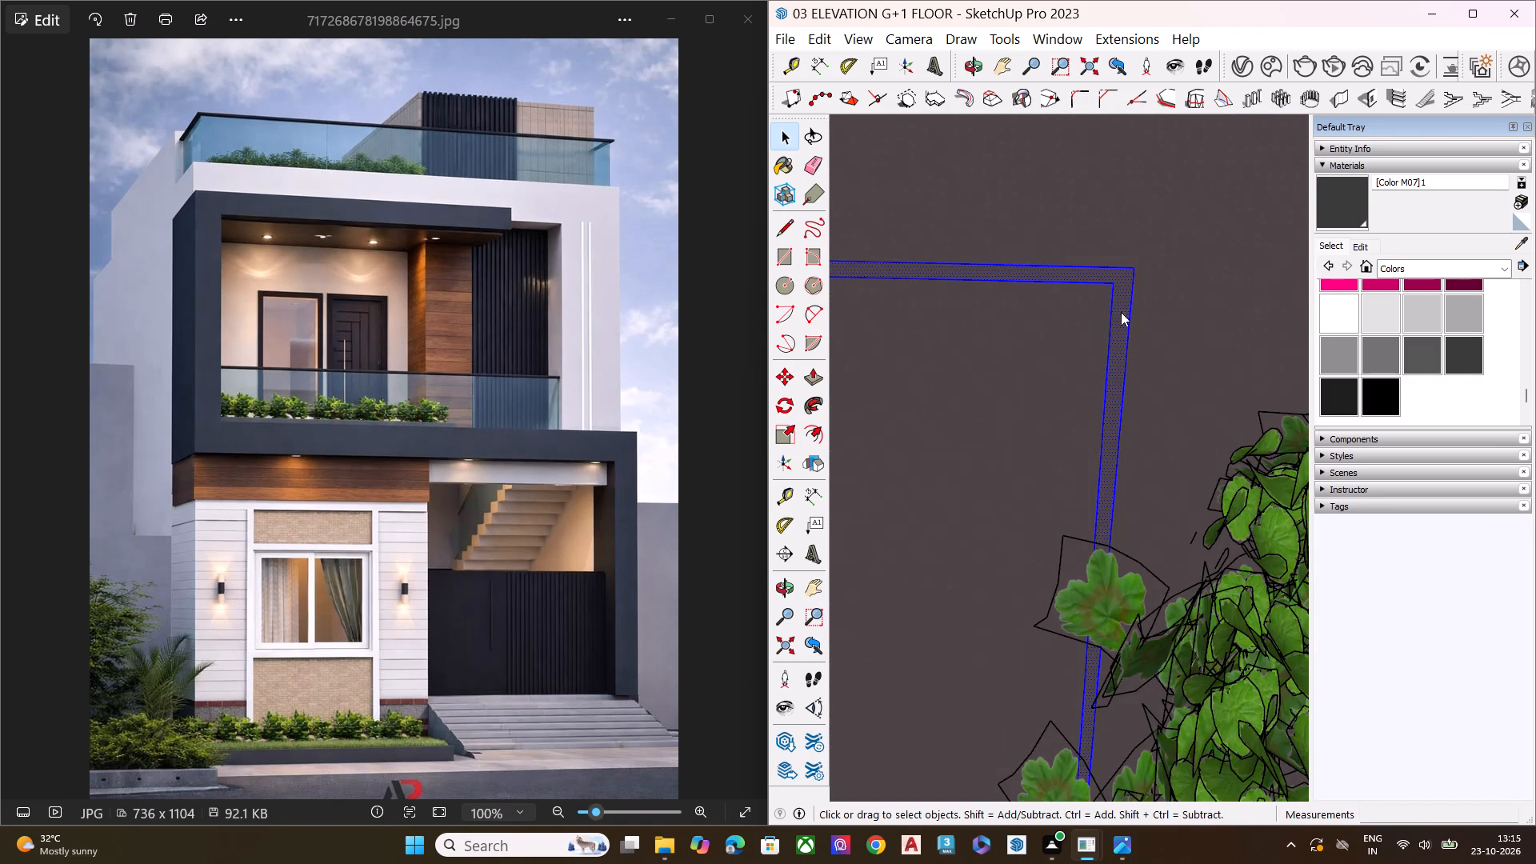
pyautogui.click(1182, 486)
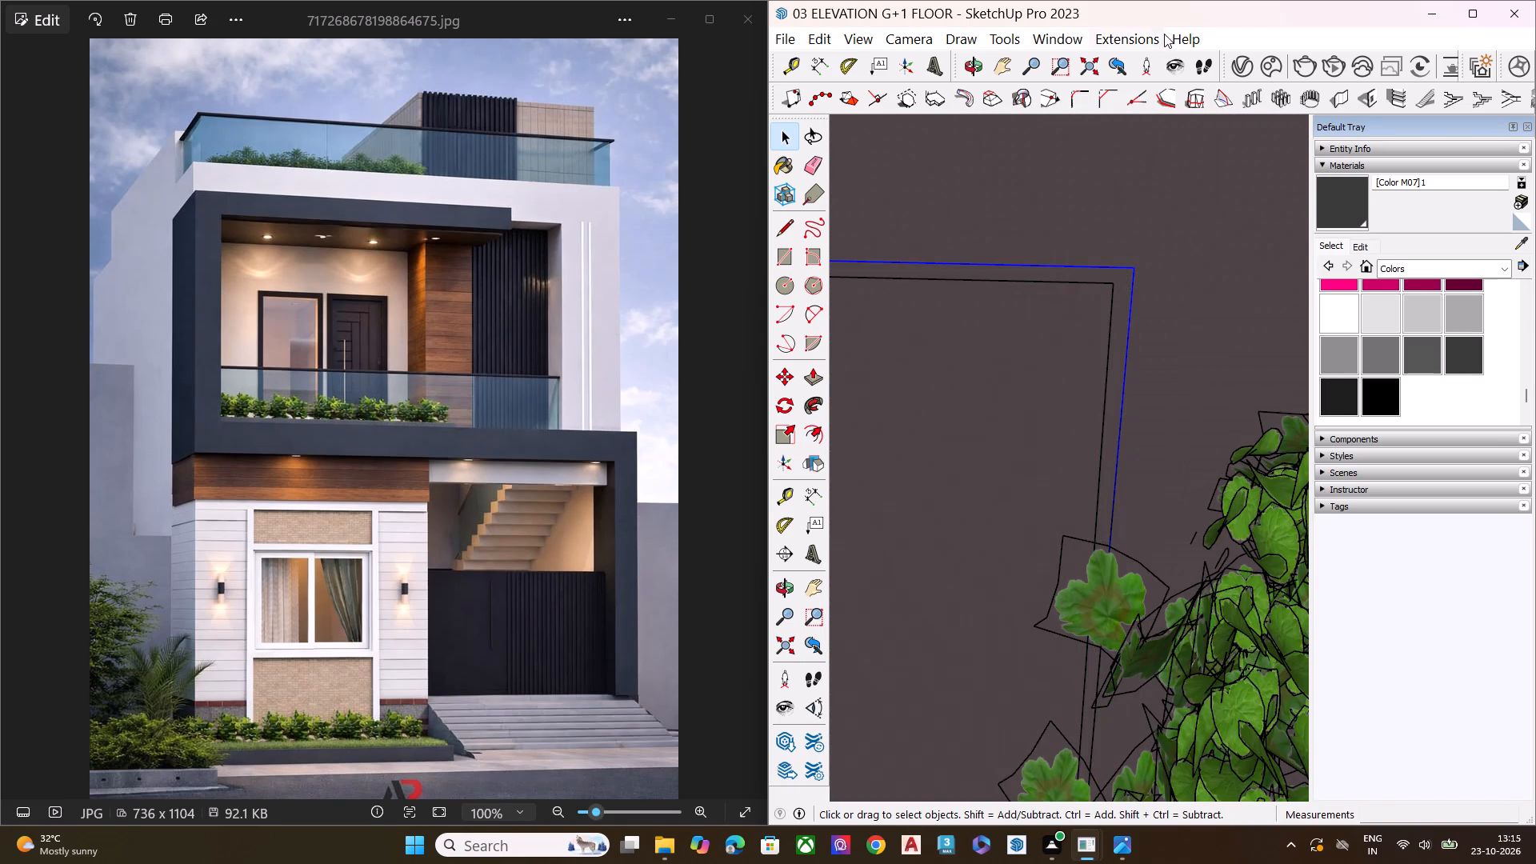
# Maximize the modelling window and convert the grouped ceiling border strip into a V-Ray mesh light.
pyautogui.click(1473, 13)
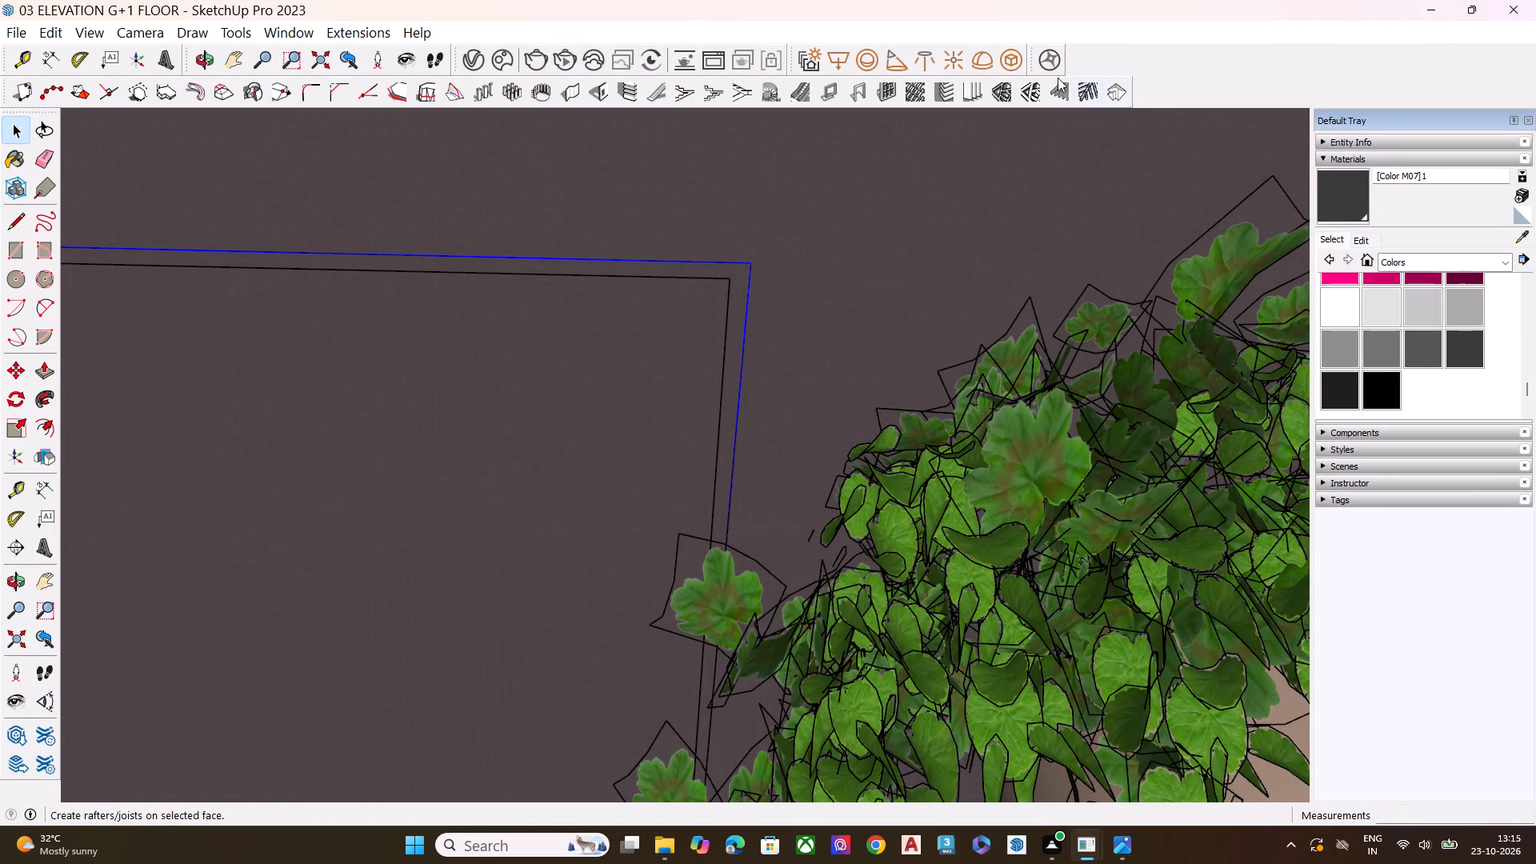
pyautogui.click(1008, 60)
pyautogui.scroll(-3, 992, 183)
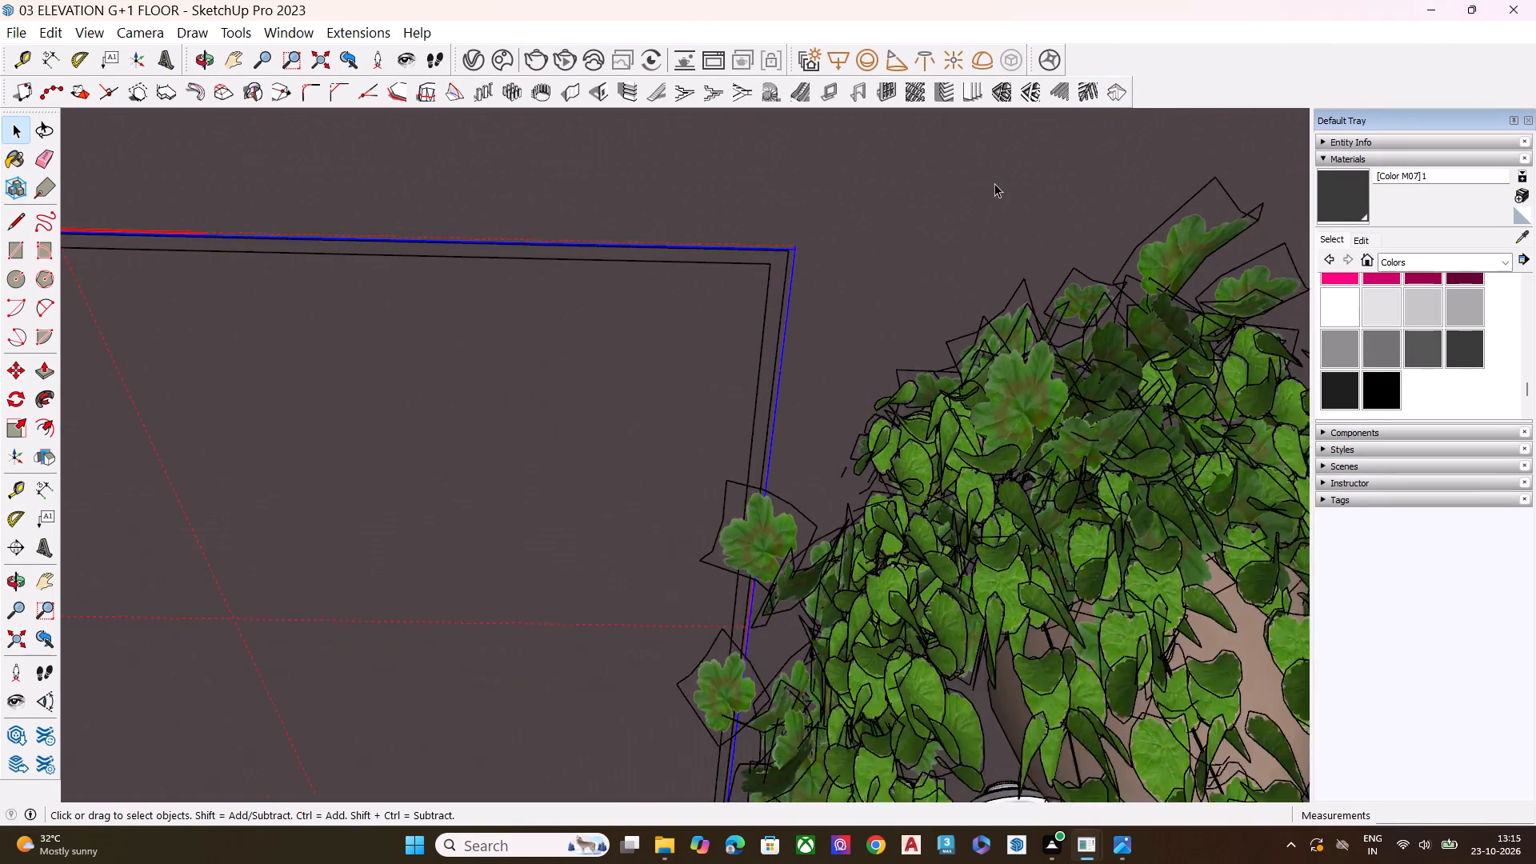
pyautogui.scroll(-14, 994, 183)
pyautogui.scroll(-15, 1009, 182)
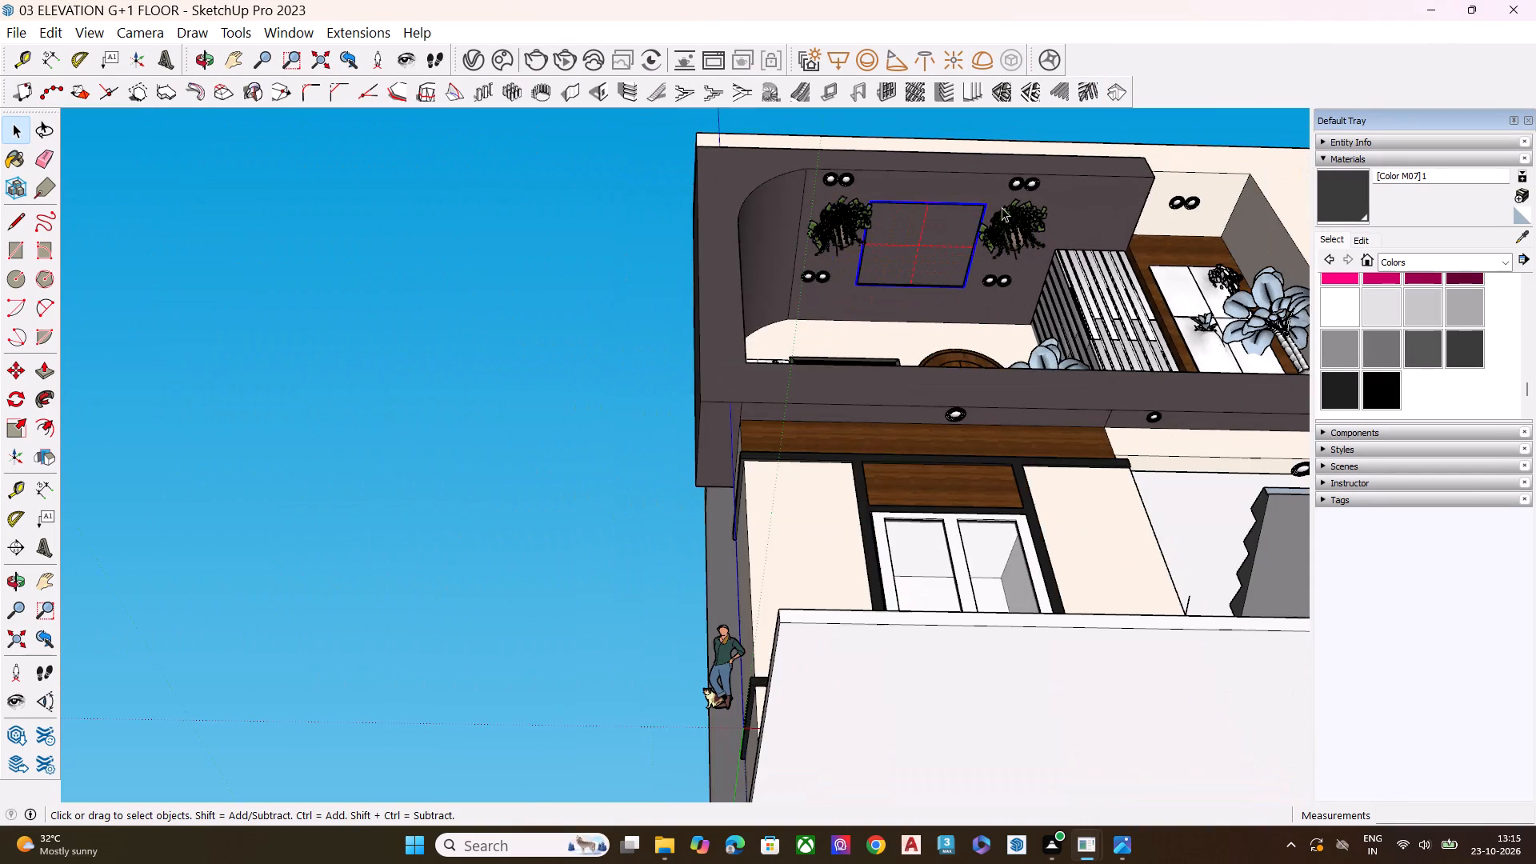
pyautogui.click(1071, 130)
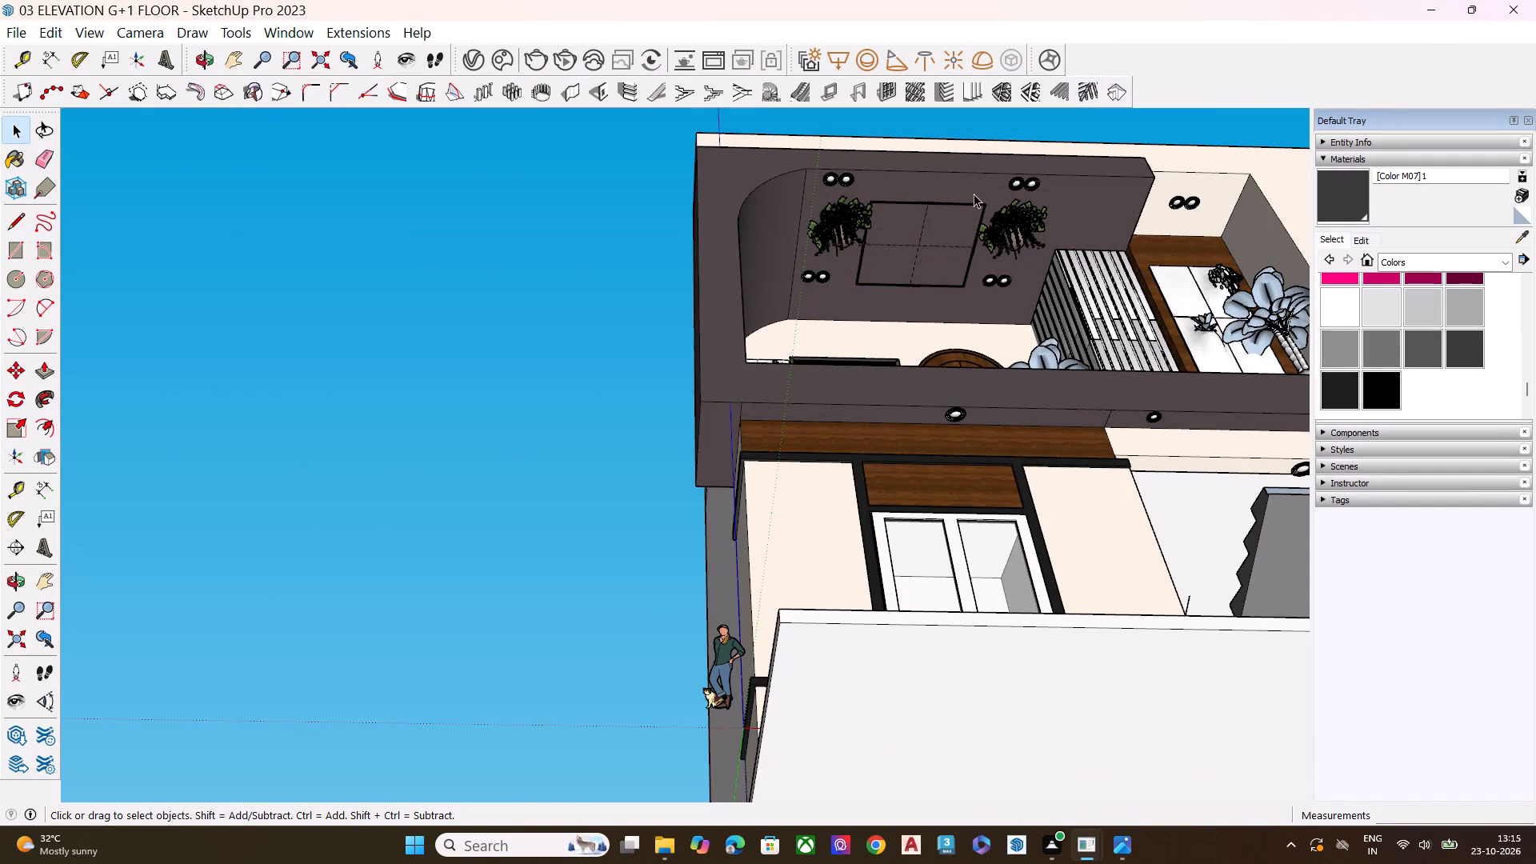
pyautogui.scroll(-5, 946, 213)
pyautogui.moveTo(958, 249); pyautogui.dragTo(944, 365, button='middle')
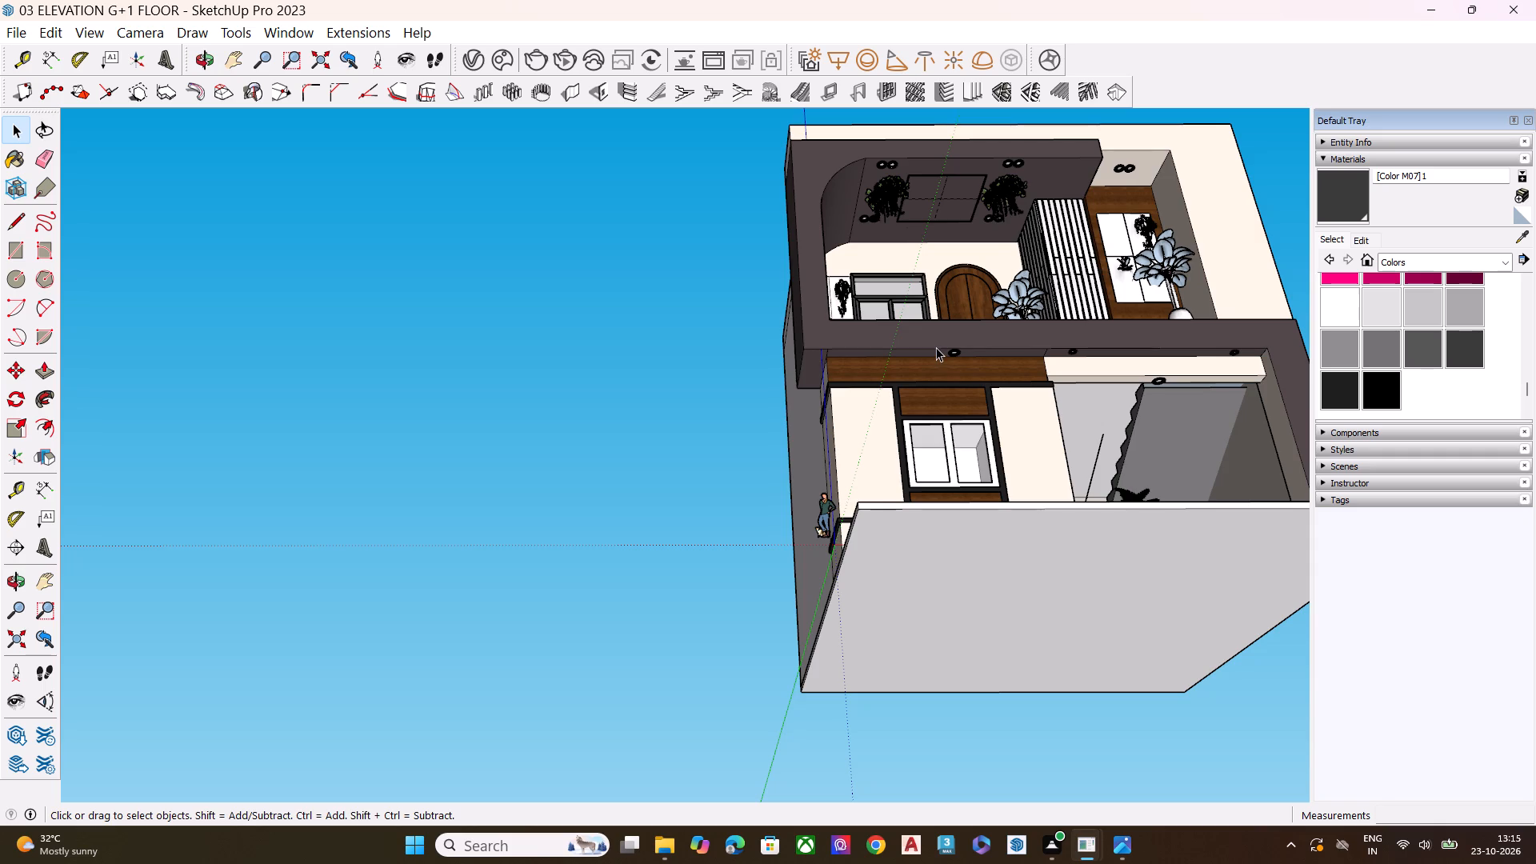
# Examine the balcony ceiling's light strip and downlights and the whole house front from below and at eye level.
pyautogui.moveTo(939, 442); pyautogui.dragTo(937, 570, button='middle')
pyautogui.moveTo(1098, 446); pyautogui.dragTo(1002, 278, button='middle')
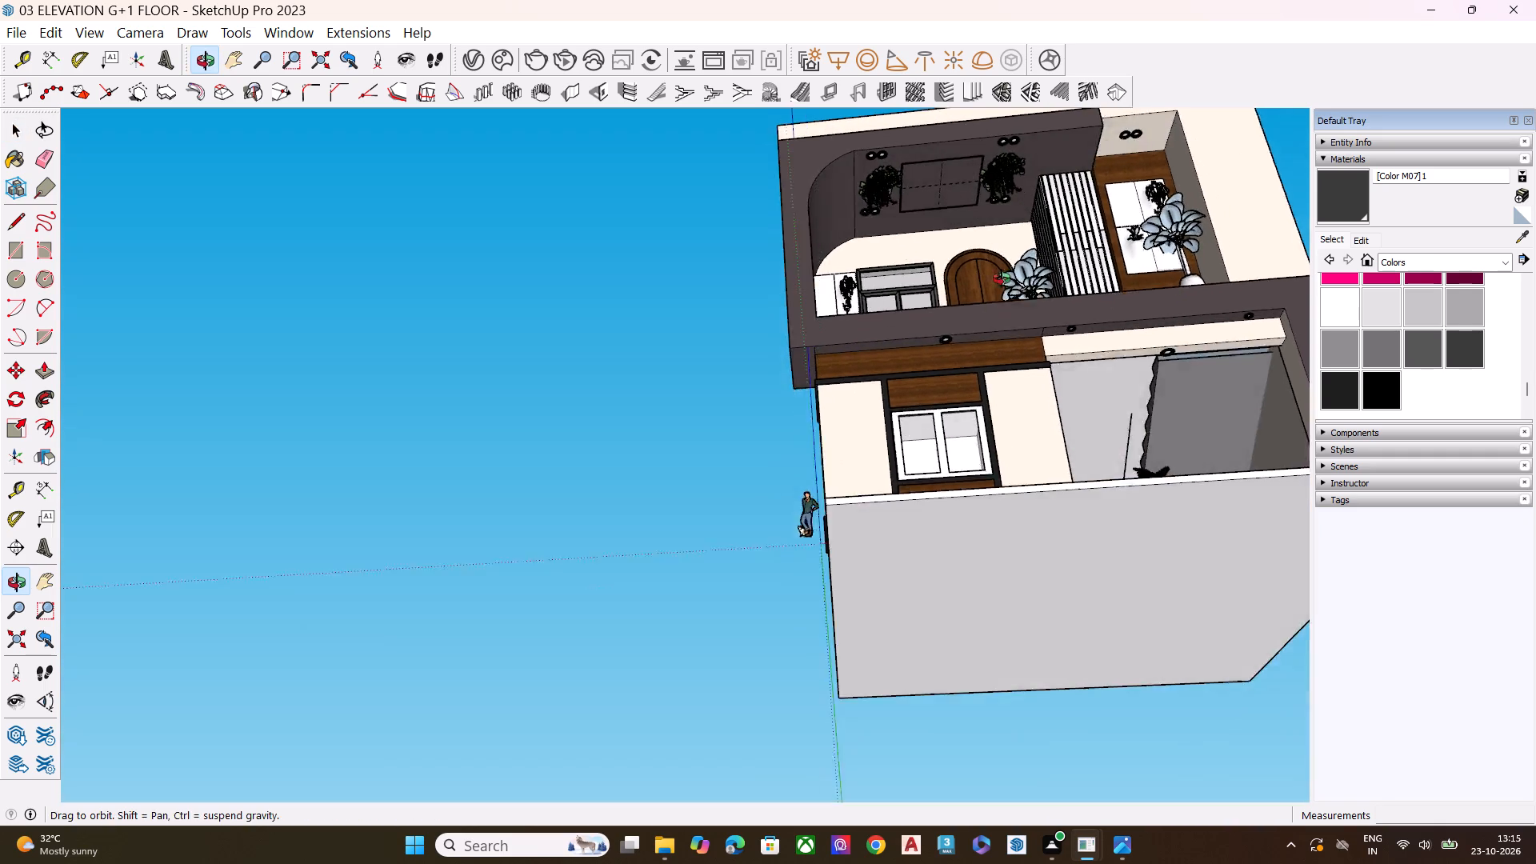
pyautogui.moveTo(1002, 278); pyautogui.dragTo(987, 270, button='middle')
pyautogui.scroll(8, 1135, 324)
pyautogui.scroll(-6, 1118, 375)
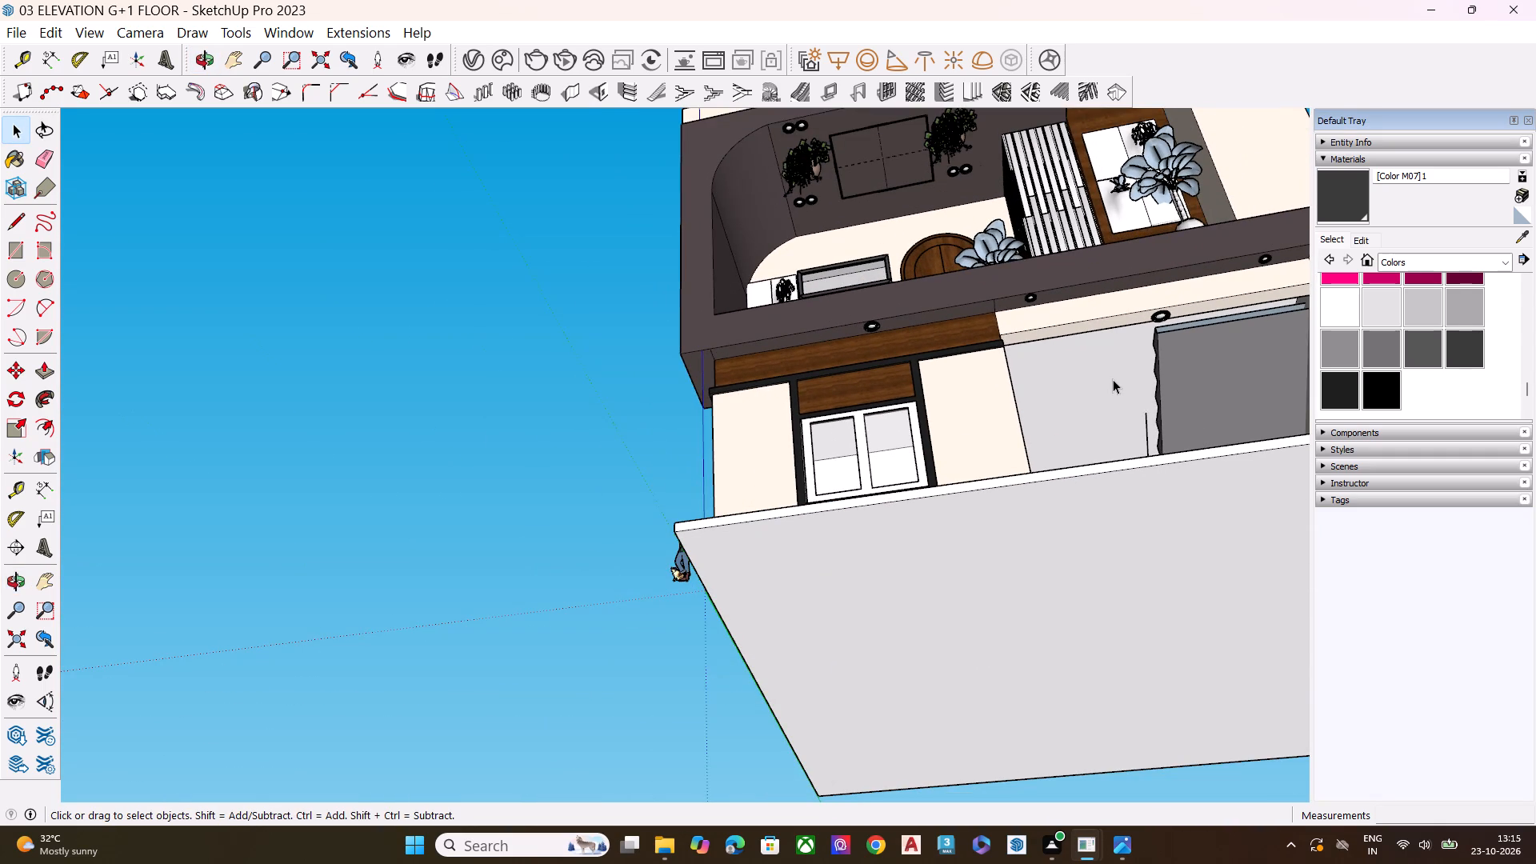
pyautogui.scroll(-8, 996, 406)
pyautogui.moveTo(978, 412); pyautogui.dragTo(812, 602, button='middle')
pyautogui.scroll(3, 828, 588)
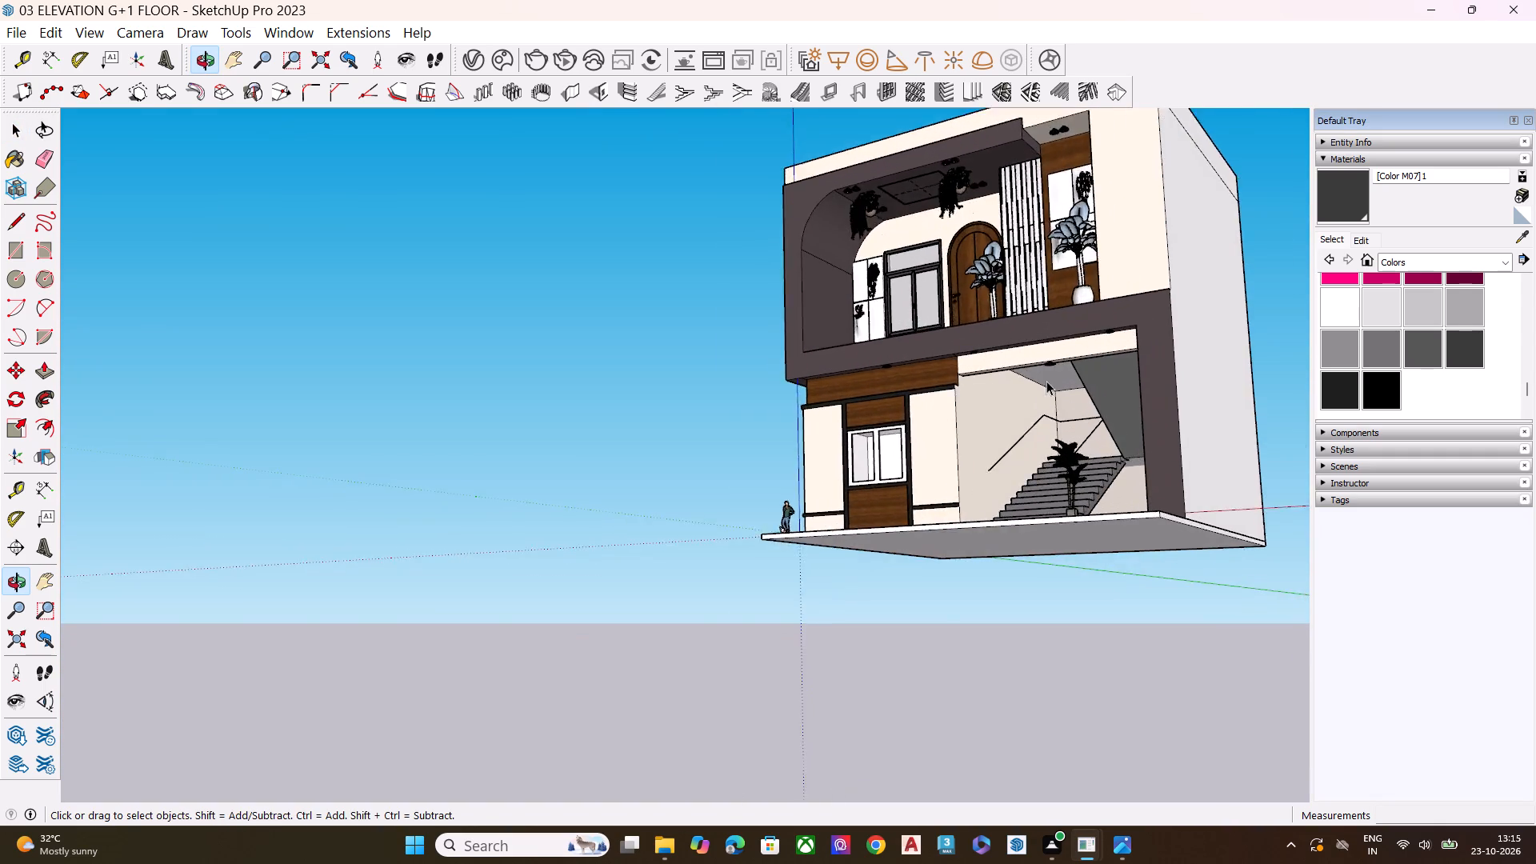
pyautogui.scroll(2, 1046, 381)
pyautogui.scroll(-1, 1046, 381)
pyautogui.scroll(2, 1046, 381)
pyautogui.scroll(-4, 902, 378)
pyautogui.moveTo(854, 254); pyautogui.dragTo(868, 306, button='middle')
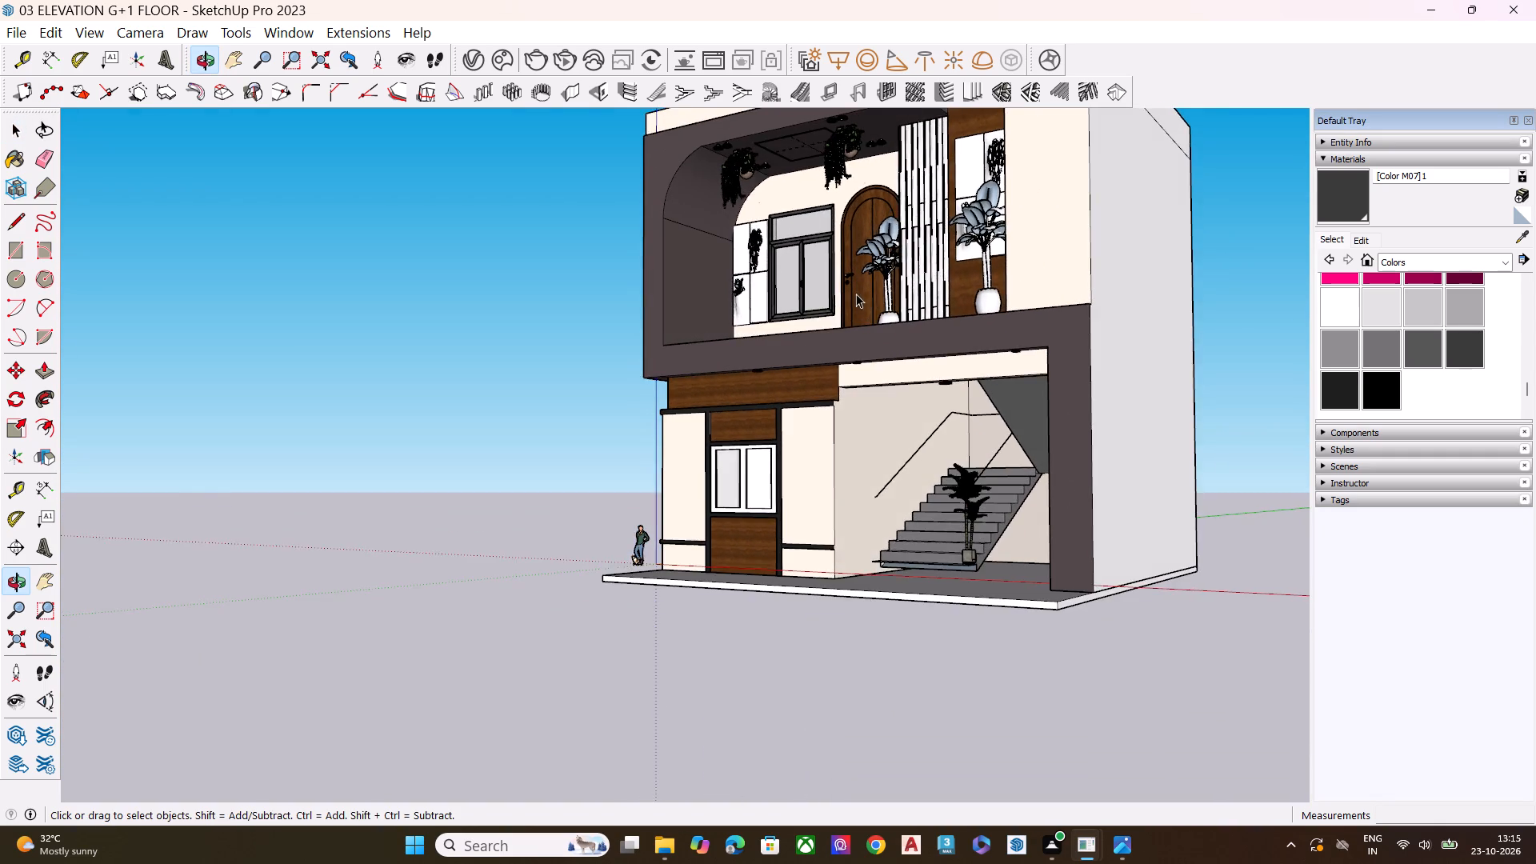
pyautogui.scroll(-6, 750, 407)
pyautogui.scroll(6, 905, 207)
pyautogui.scroll(-5, 729, 355)
pyautogui.scroll(3, 759, 475)
pyautogui.moveTo(762, 487); pyautogui.dragTo(762, 437, button='middle')
pyautogui.scroll(2, 762, 437)
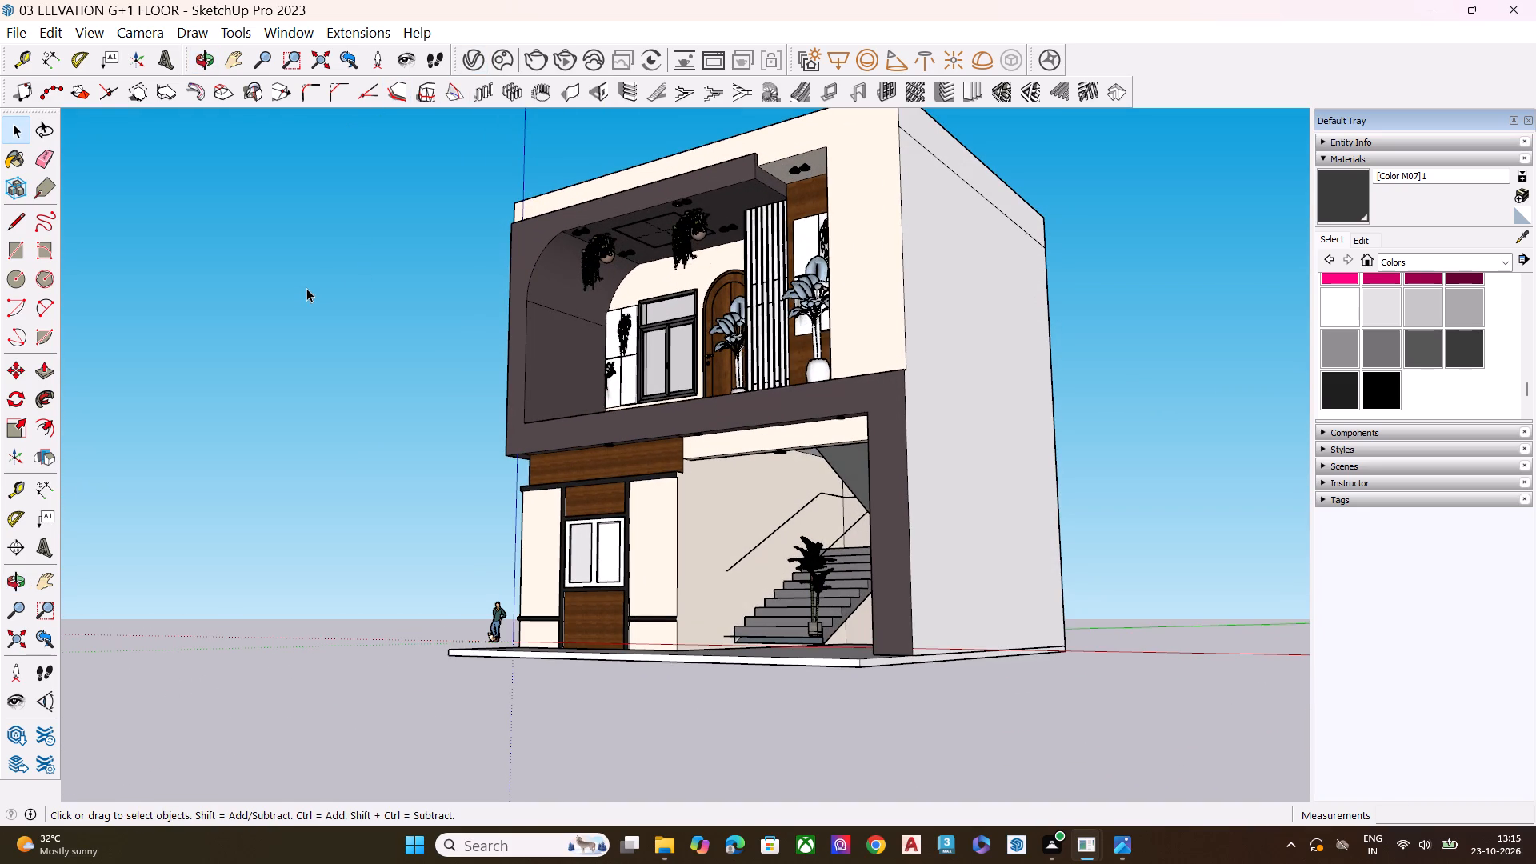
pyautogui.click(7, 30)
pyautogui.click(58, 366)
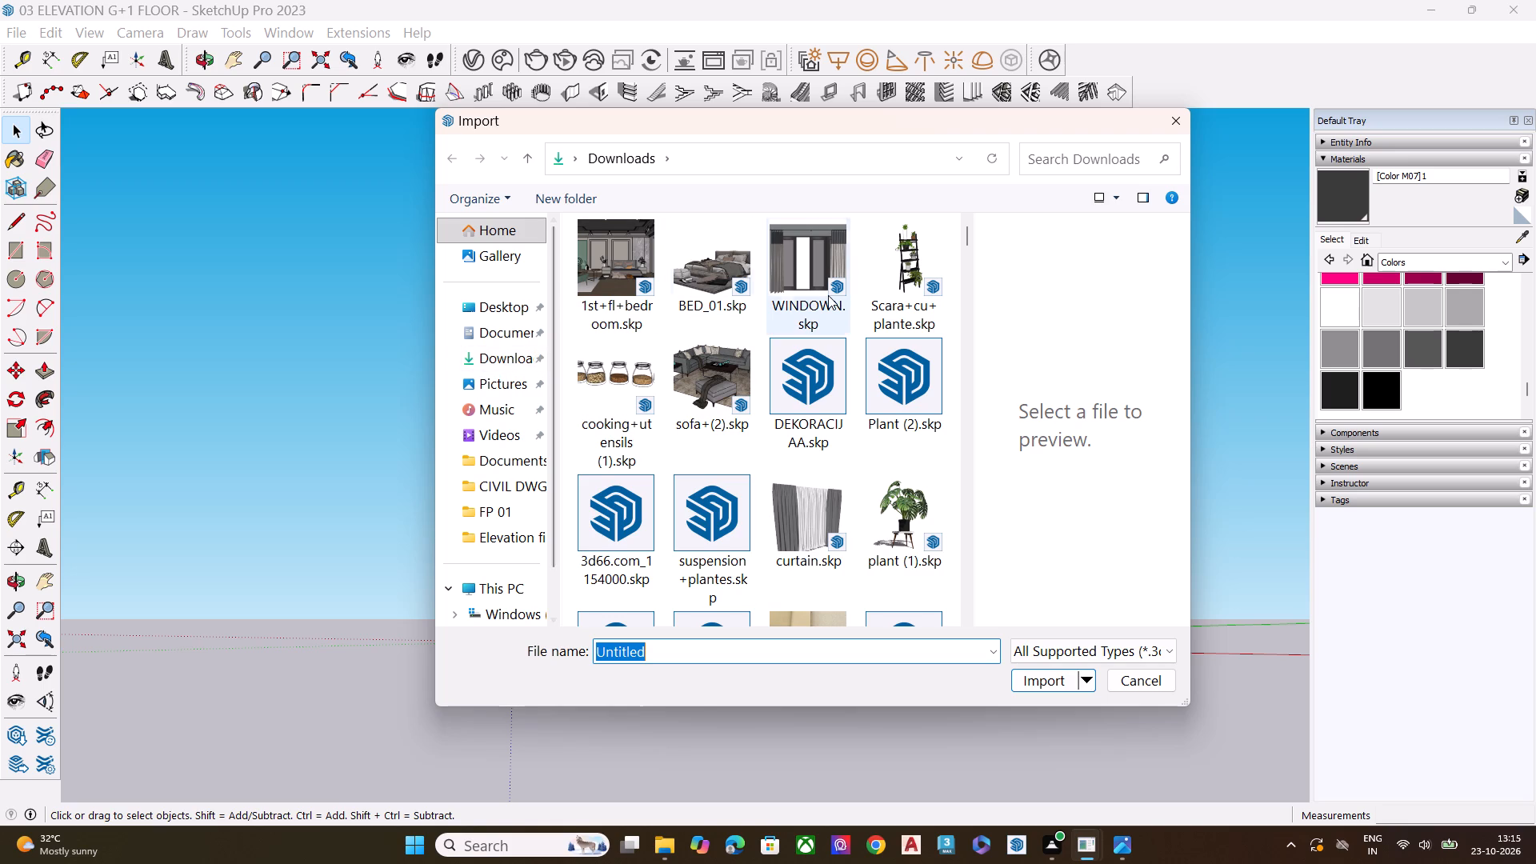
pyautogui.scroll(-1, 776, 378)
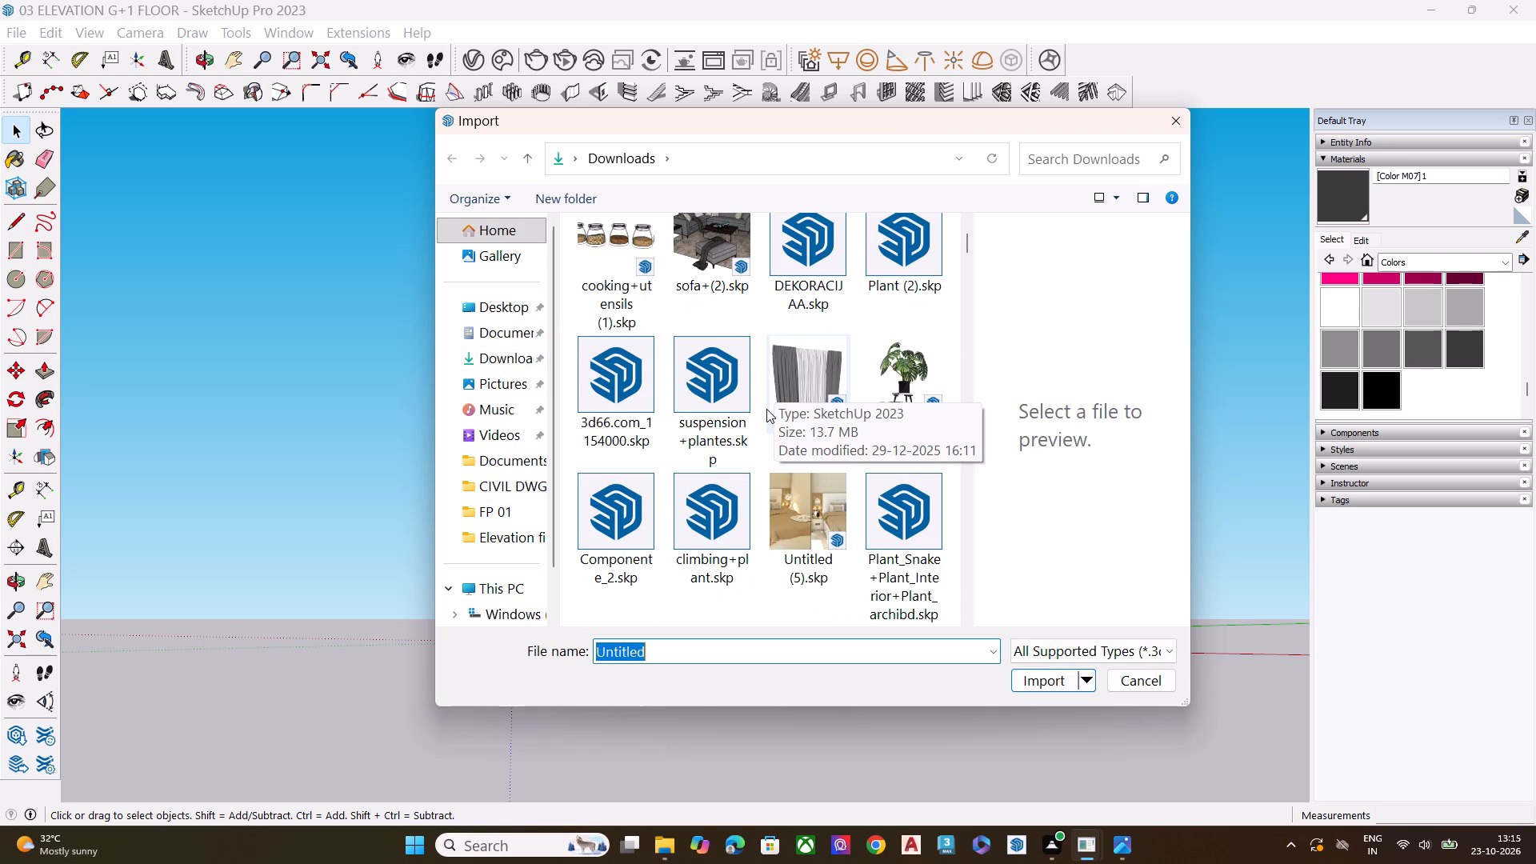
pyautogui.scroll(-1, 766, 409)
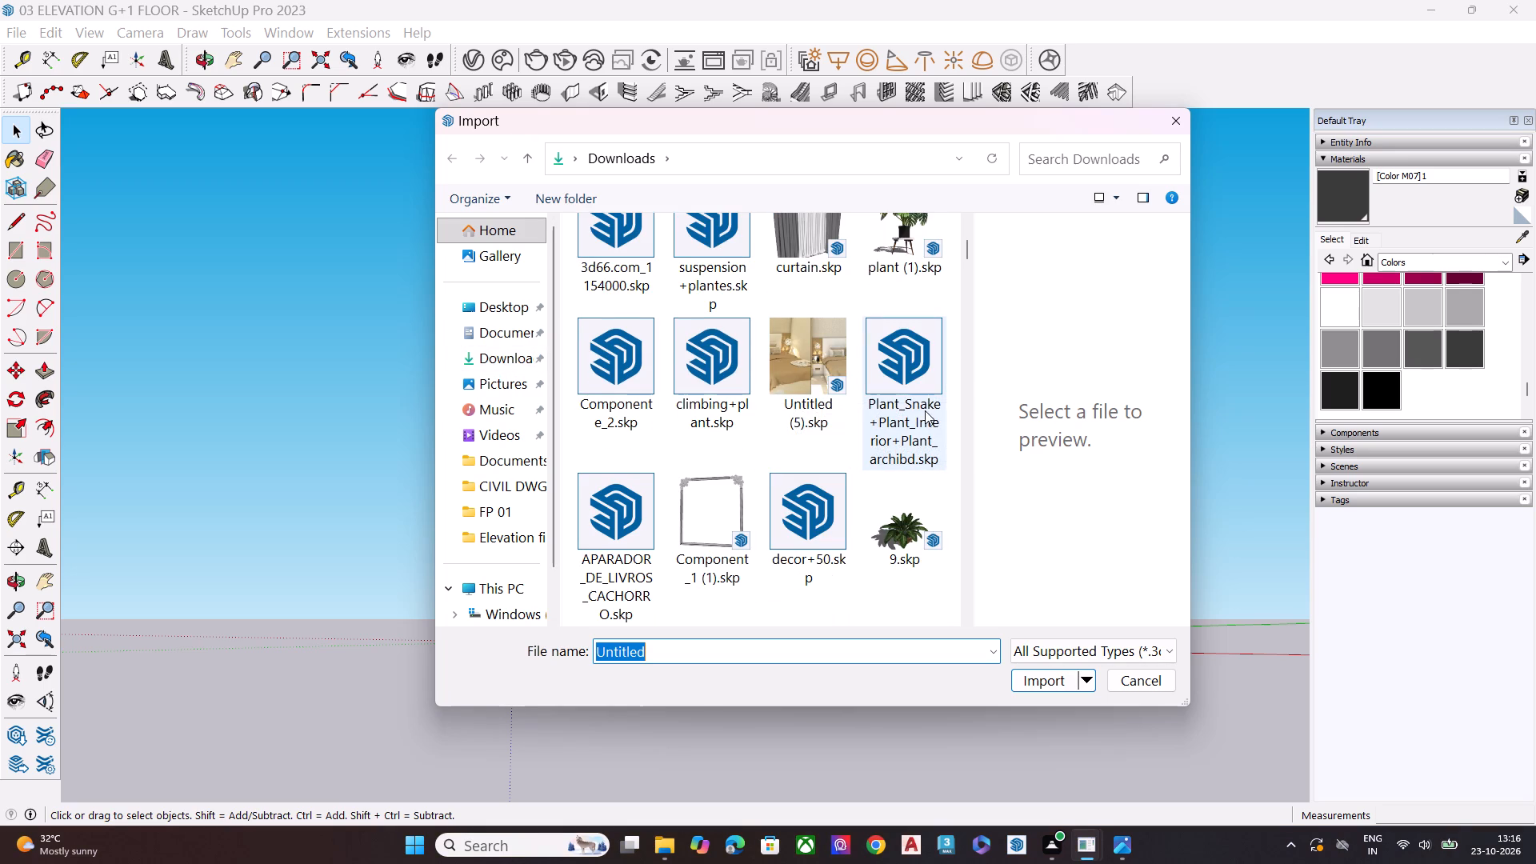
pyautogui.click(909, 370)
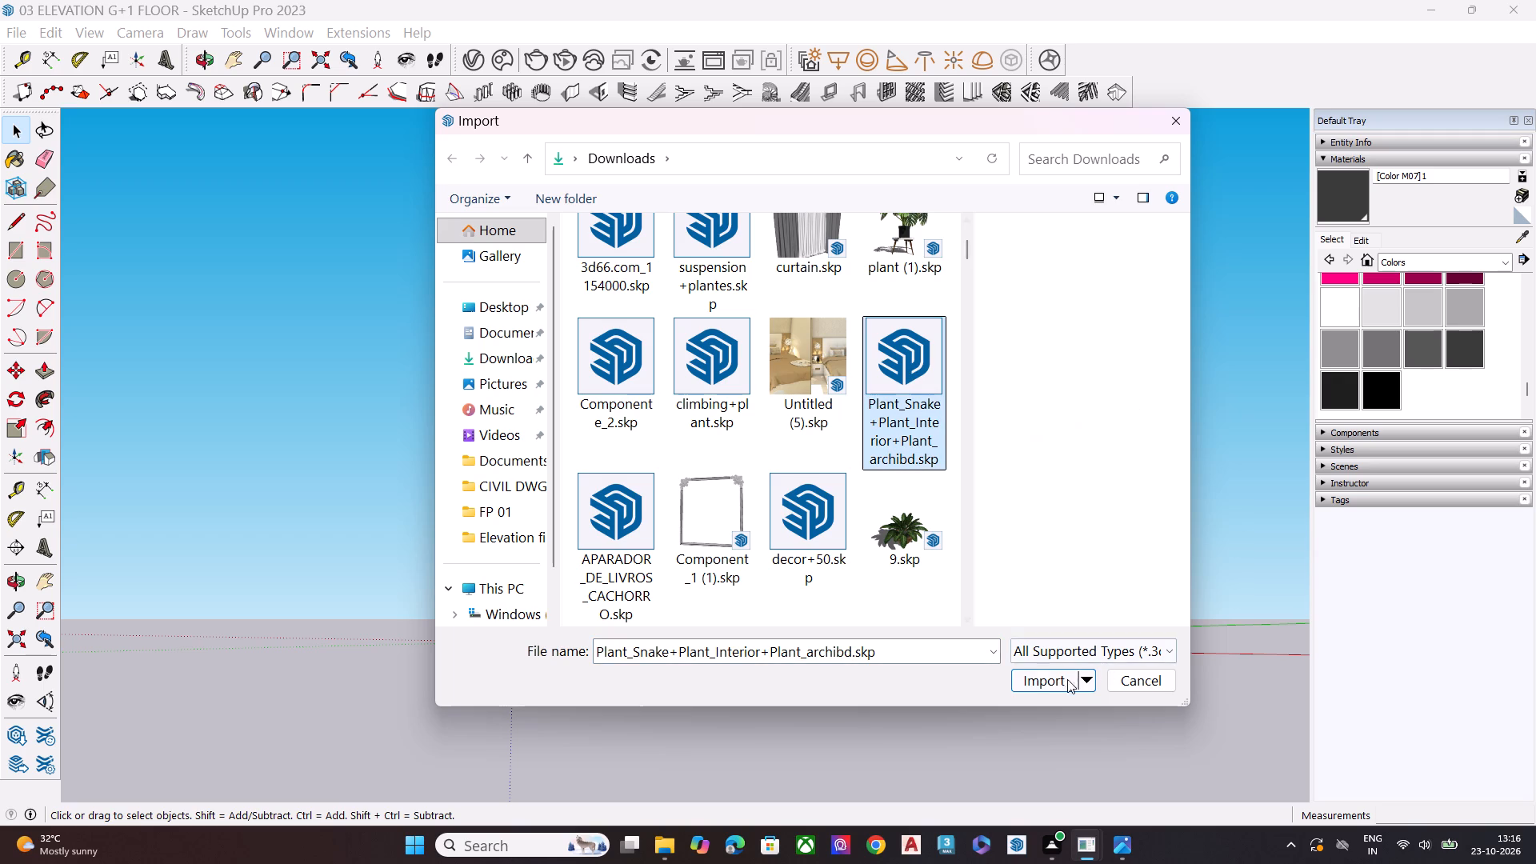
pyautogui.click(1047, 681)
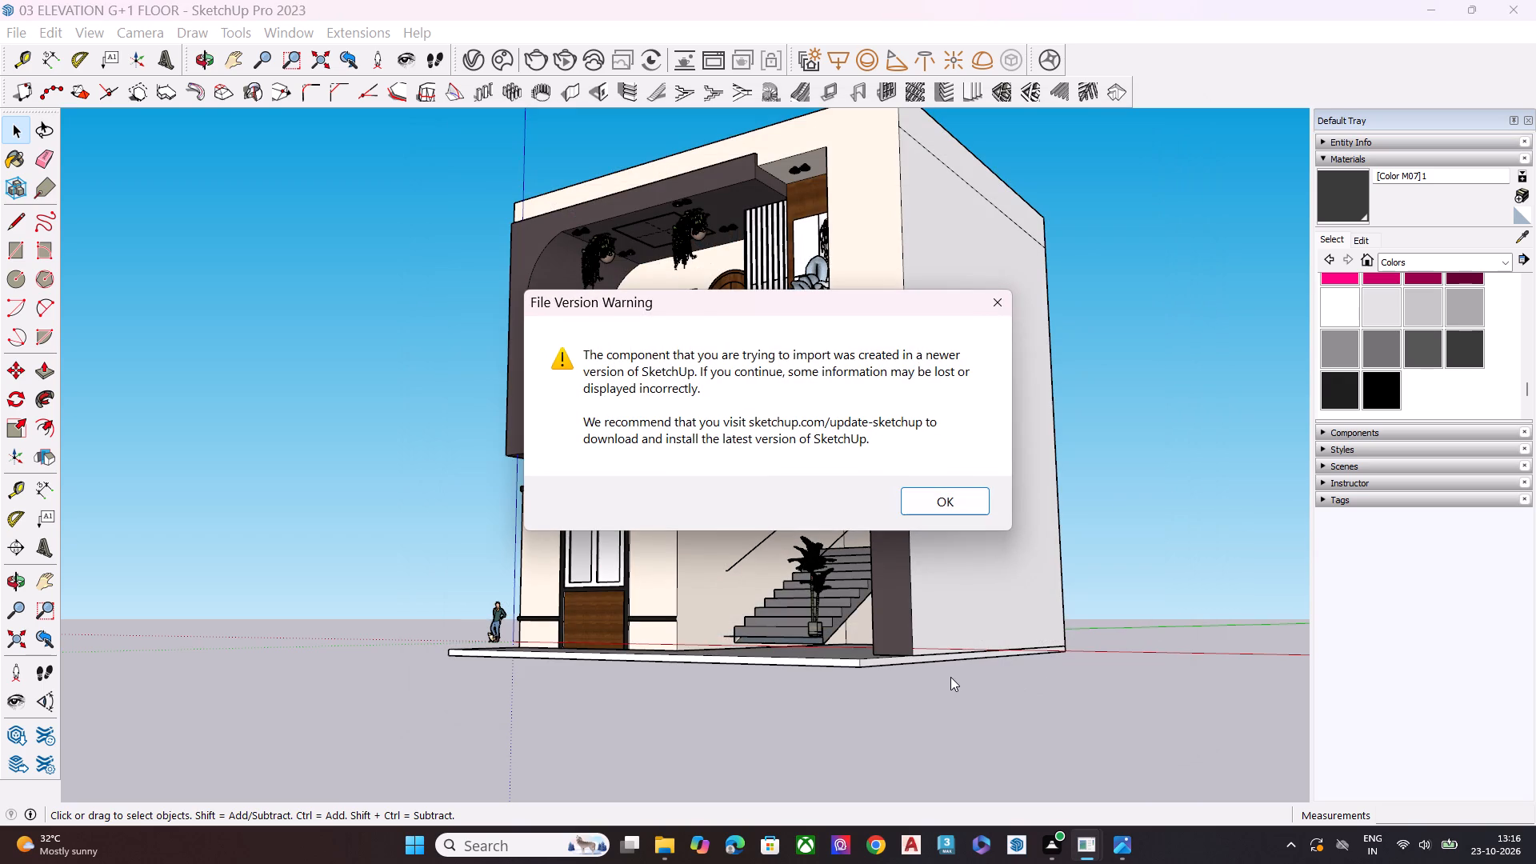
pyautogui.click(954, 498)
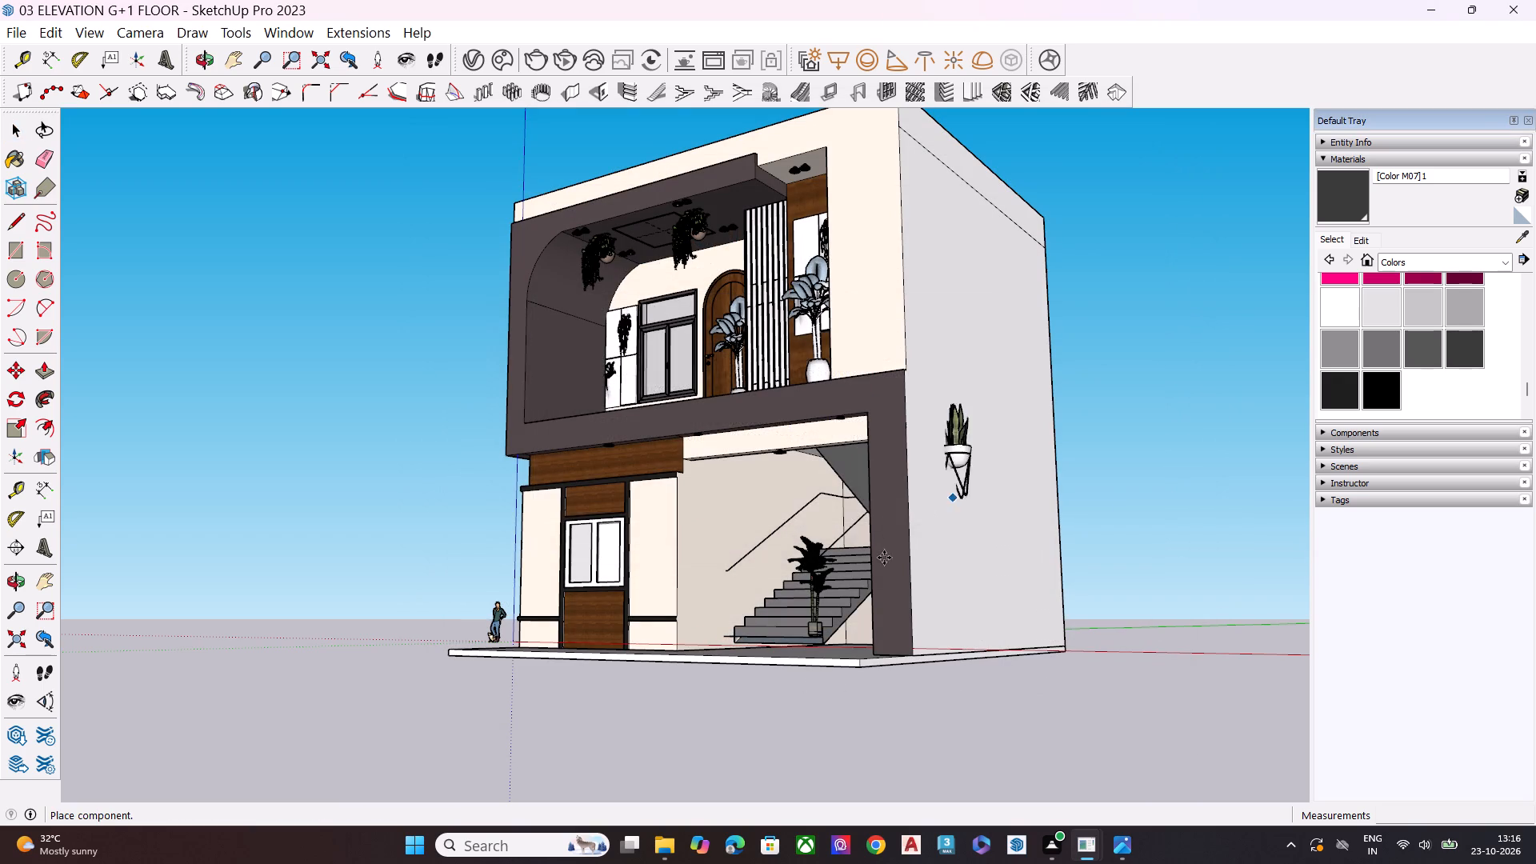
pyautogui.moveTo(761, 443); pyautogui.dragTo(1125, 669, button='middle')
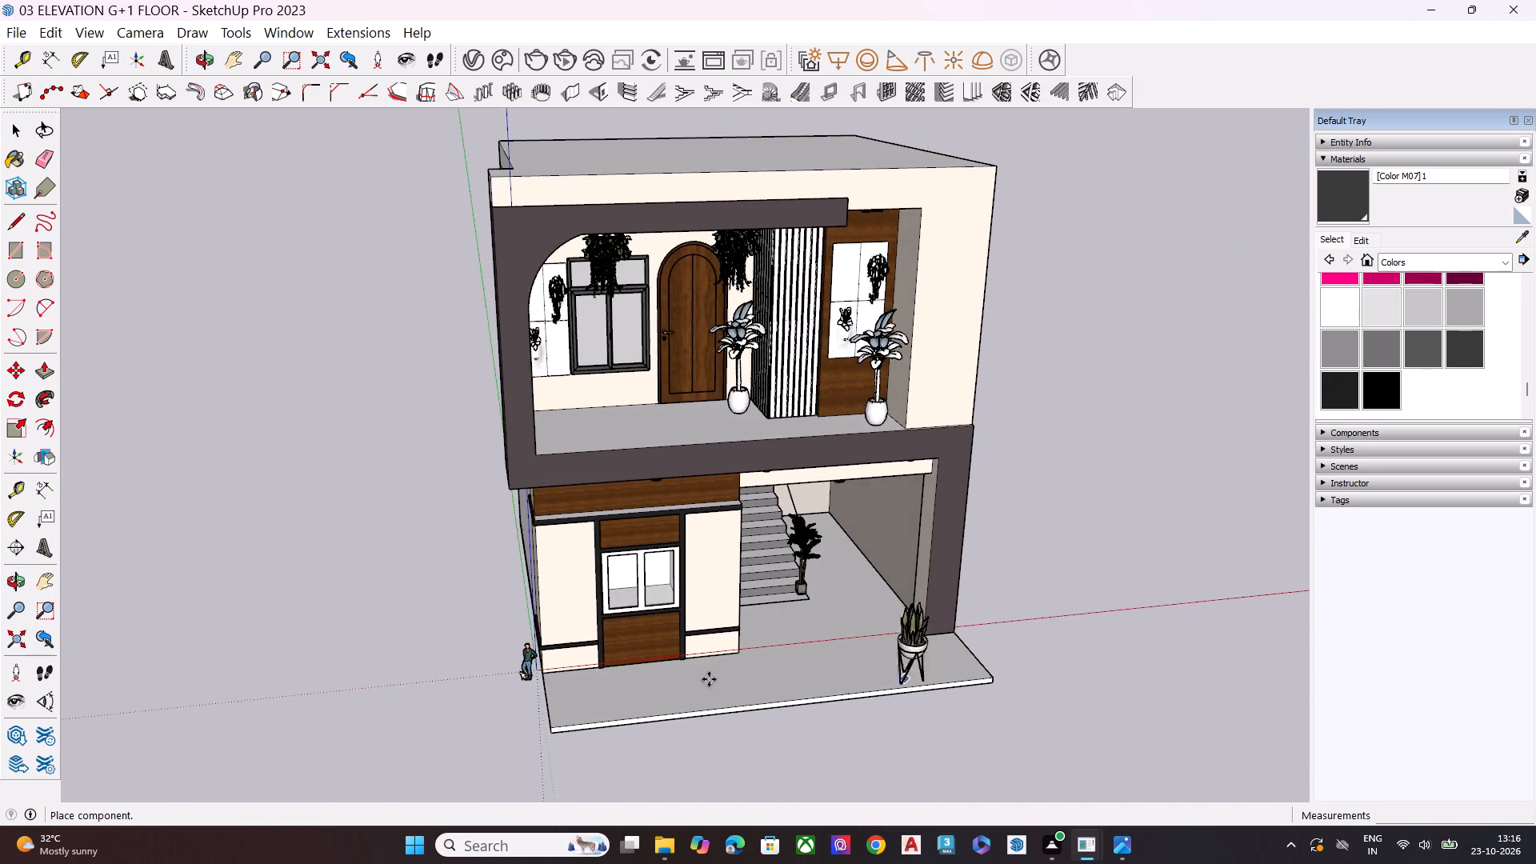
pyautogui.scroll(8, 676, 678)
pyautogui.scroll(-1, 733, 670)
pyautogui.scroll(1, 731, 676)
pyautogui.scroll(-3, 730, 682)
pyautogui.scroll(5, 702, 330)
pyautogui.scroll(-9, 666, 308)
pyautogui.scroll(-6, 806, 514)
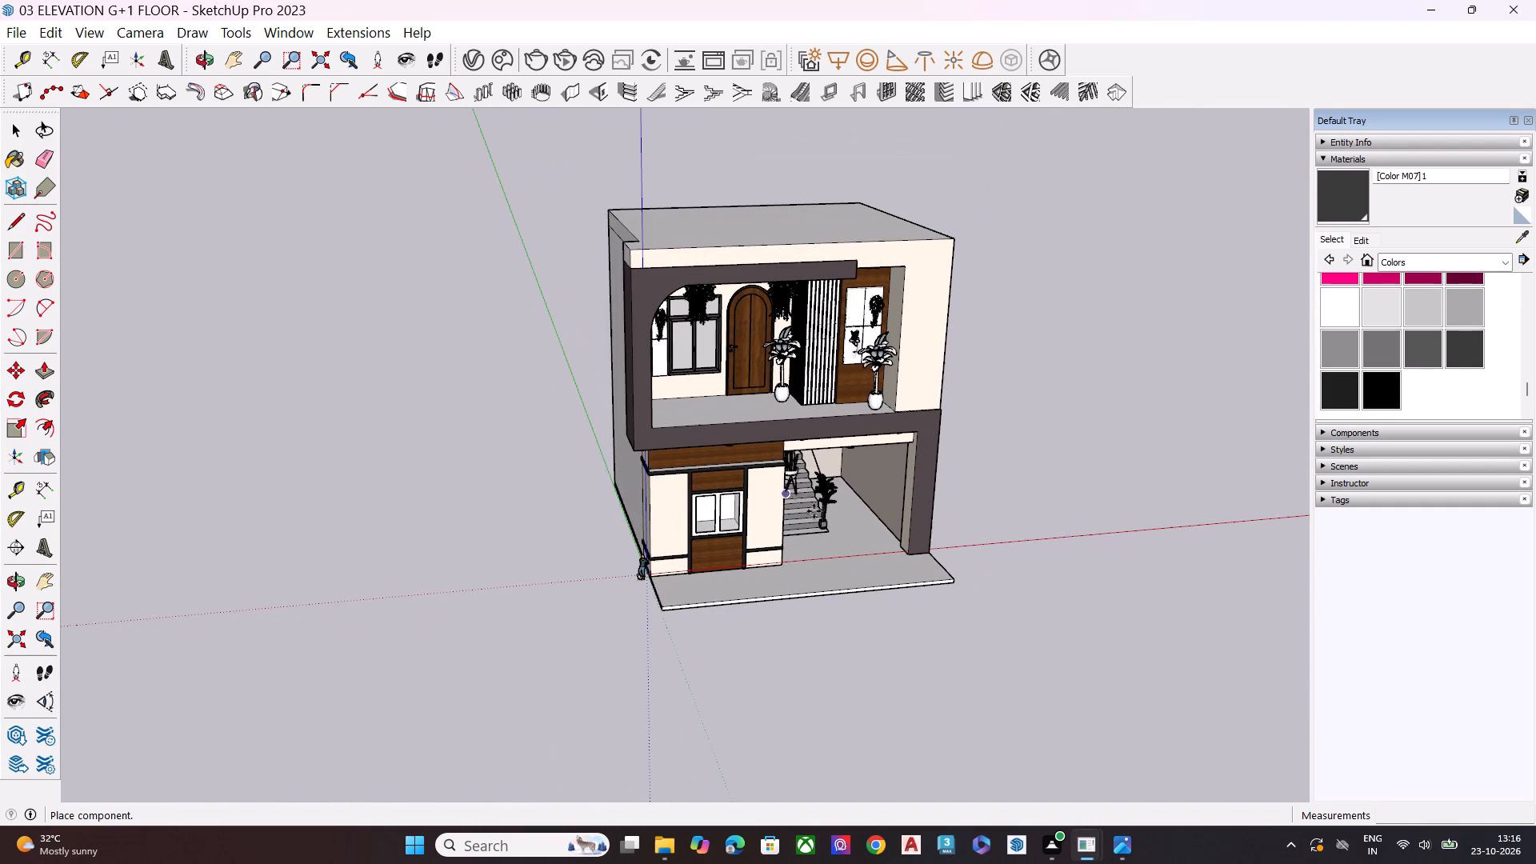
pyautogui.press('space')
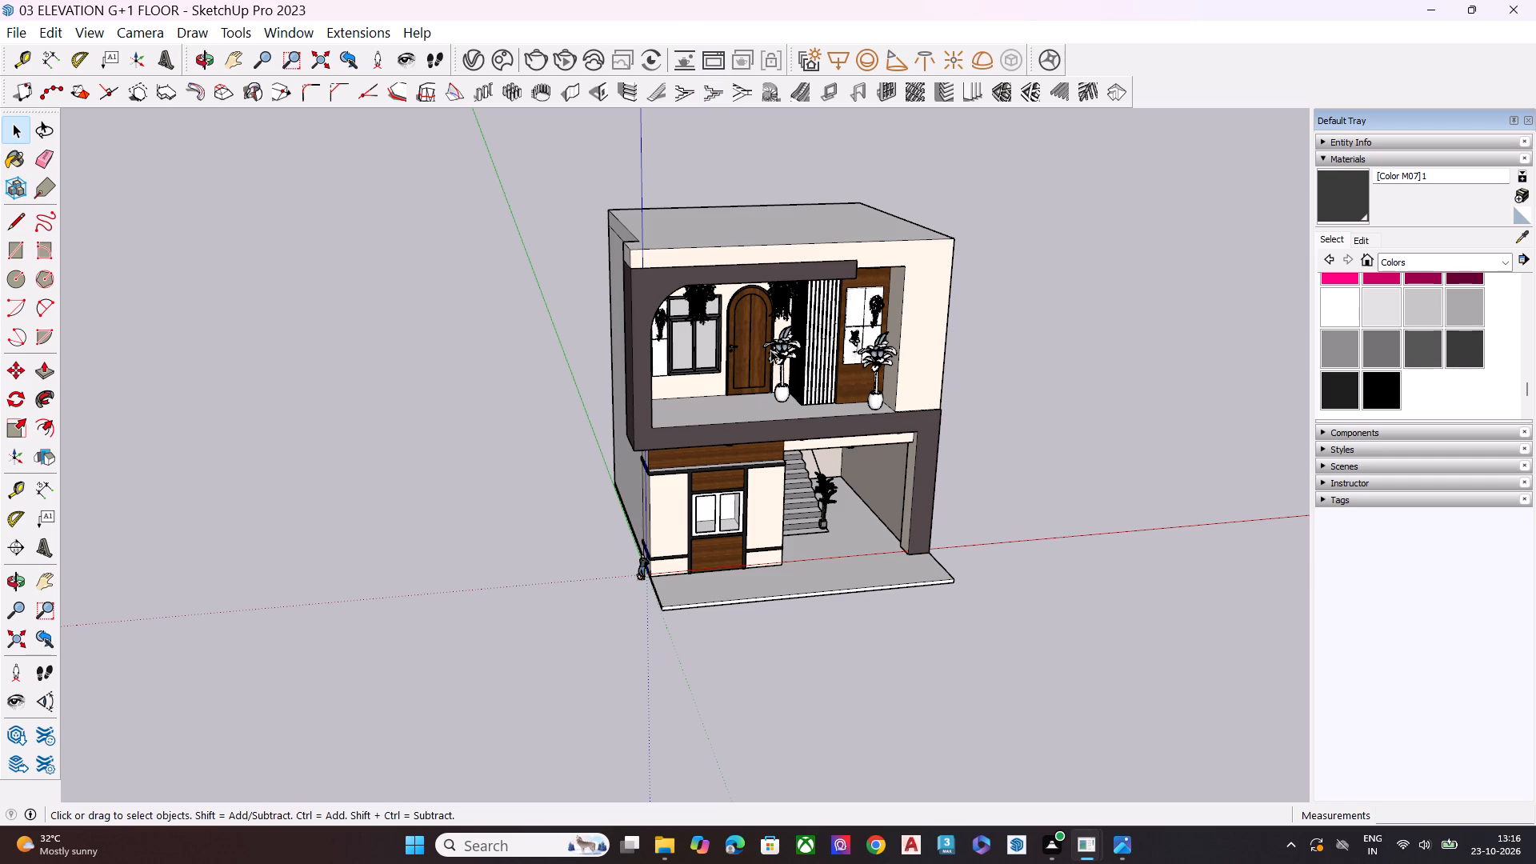
# Inspect the house front from above, below and straight on, checking the balcony, ground-floor facade, staircase area and front slab.
pyautogui.moveTo(806, 395); pyautogui.dragTo(854, 382, button='middle')
pyautogui.scroll(4, 847, 353)
pyautogui.moveTo(826, 406); pyautogui.dragTo(816, 300, button='middle')
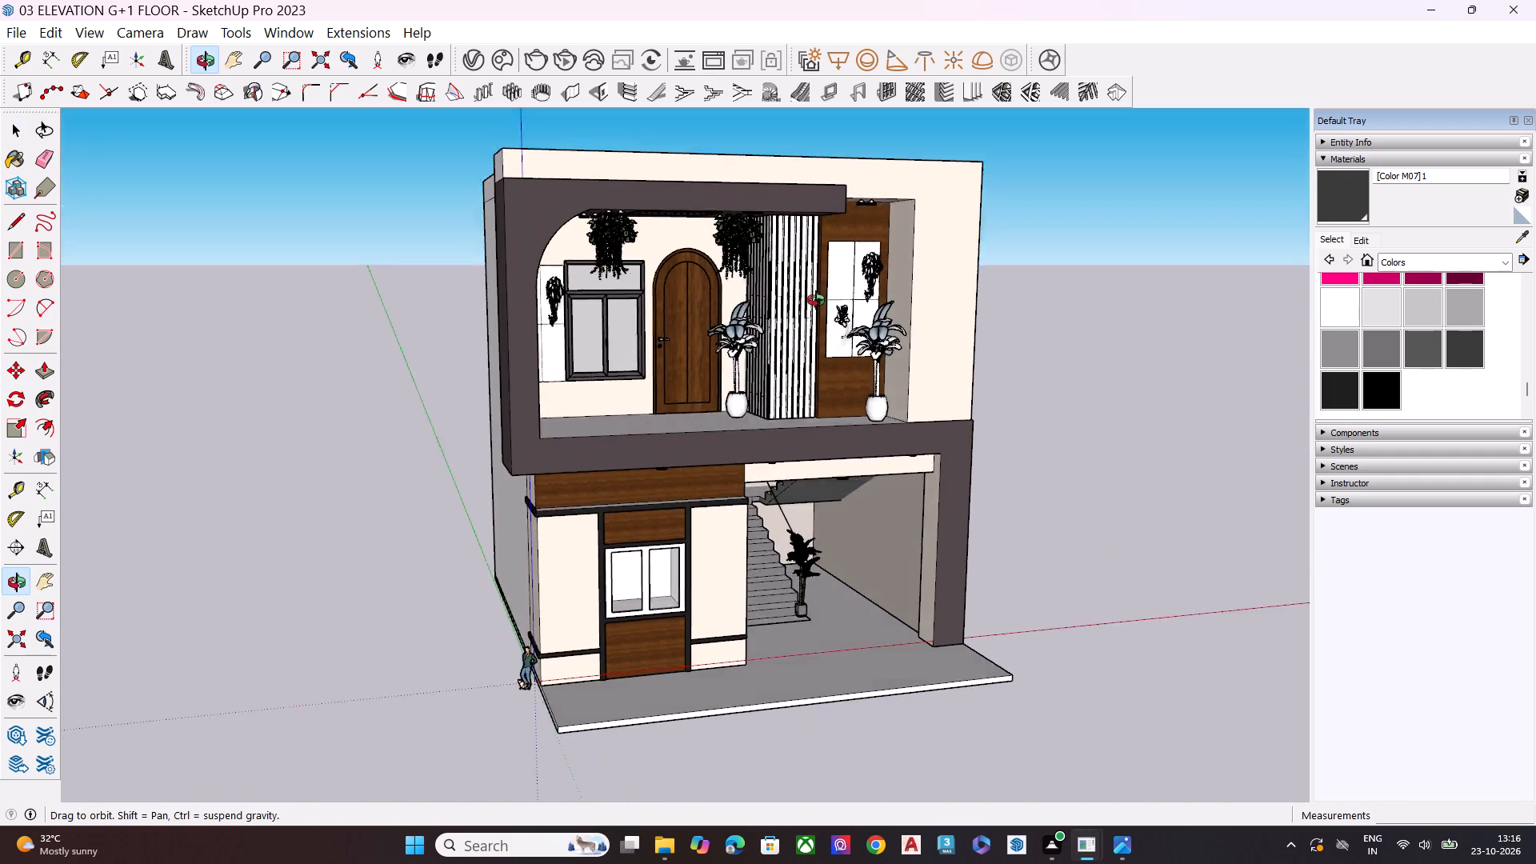
pyautogui.moveTo(816, 300); pyautogui.dragTo(818, 270, button='middle')
pyautogui.scroll(3, 826, 478)
pyautogui.moveTo(782, 414); pyautogui.dragTo(822, 317, button='middle')
pyautogui.scroll(-3, 857, 349)
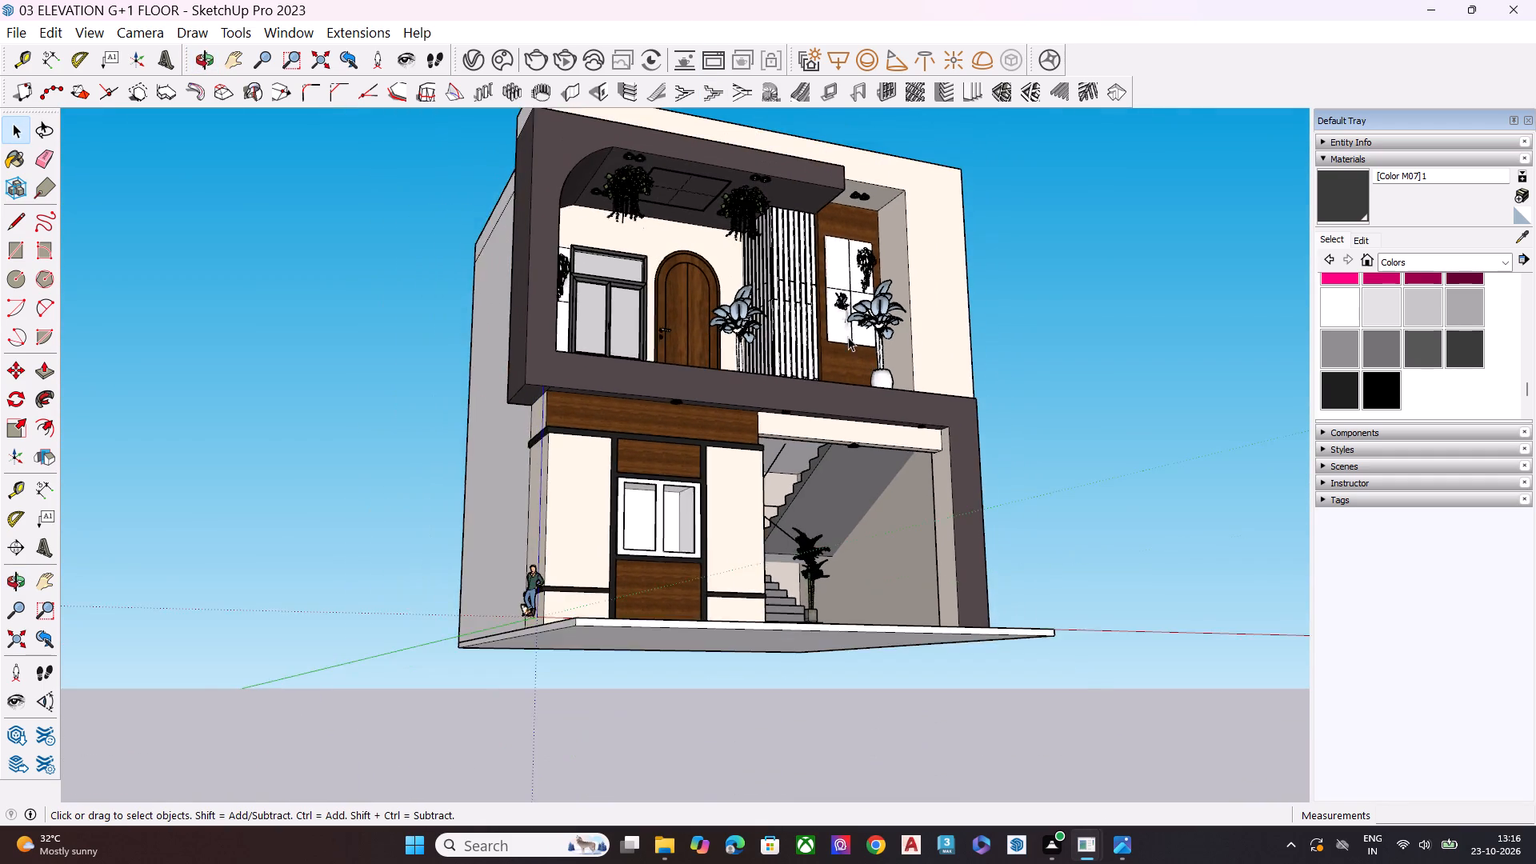
pyautogui.scroll(11, 843, 305)
pyautogui.scroll(-11, 740, 209)
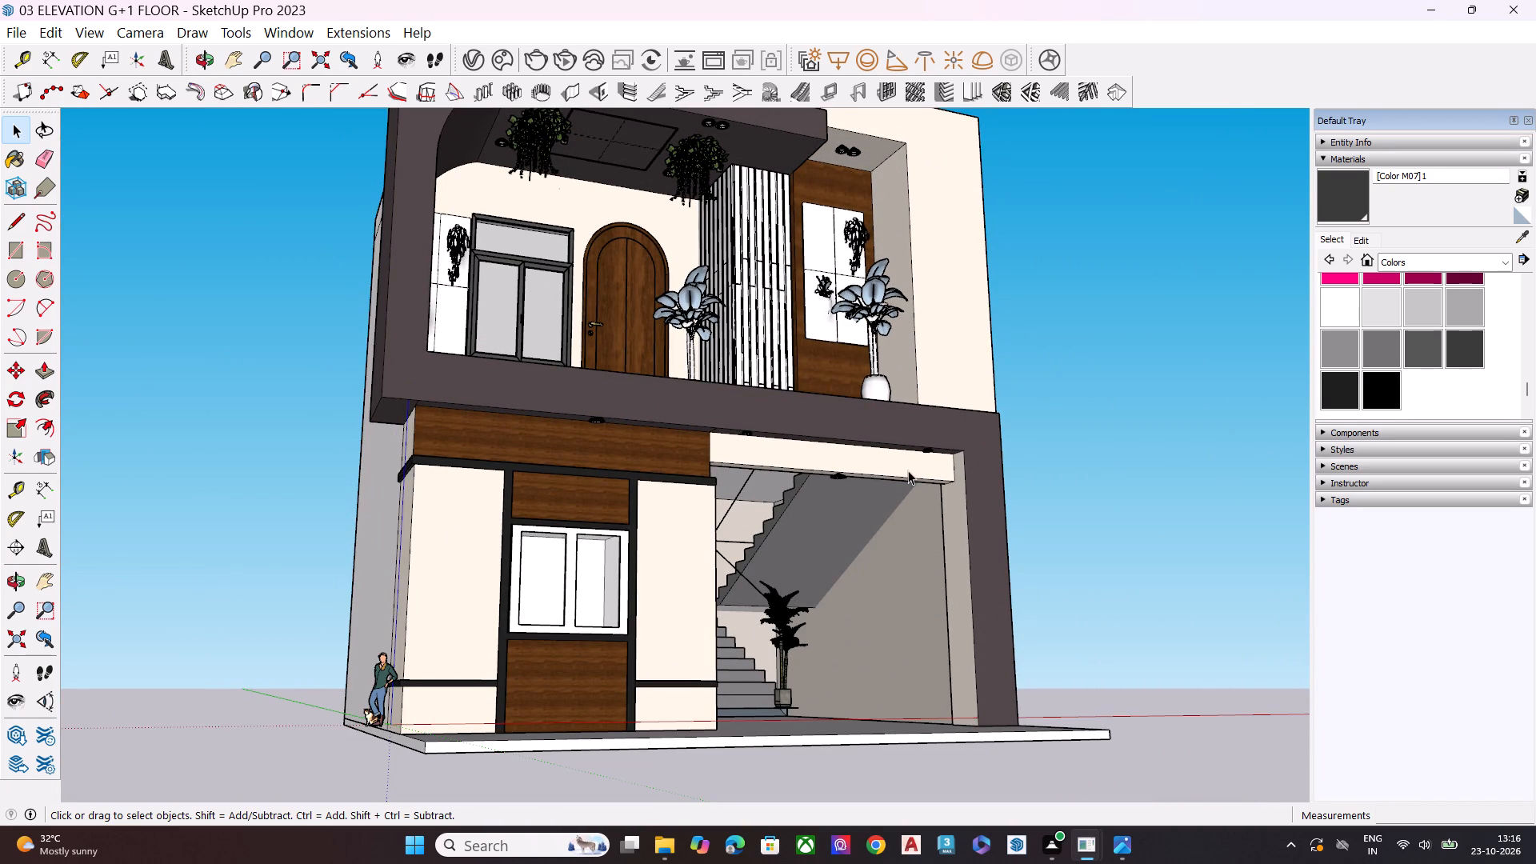
pyautogui.moveTo(830, 607); pyautogui.dragTo(800, 499, button='middle')
pyautogui.scroll(3, 863, 561)
pyautogui.scroll(-1, 865, 564)
pyautogui.scroll(2, 869, 570)
pyautogui.scroll(-5, 874, 577)
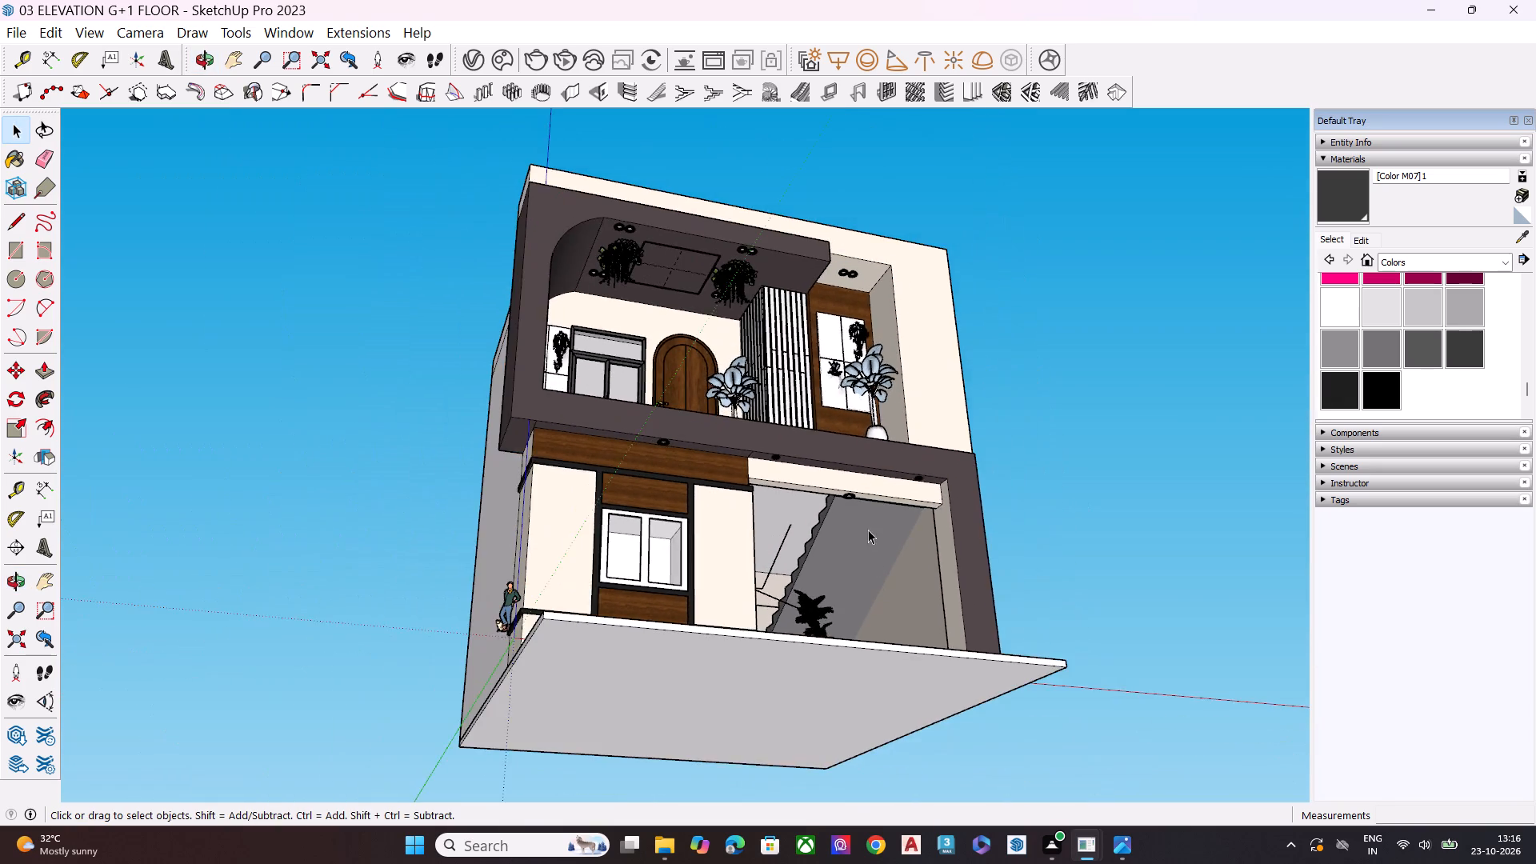
pyautogui.moveTo(868, 530); pyautogui.dragTo(850, 842, button='middle')
pyautogui.scroll(1, 854, 794)
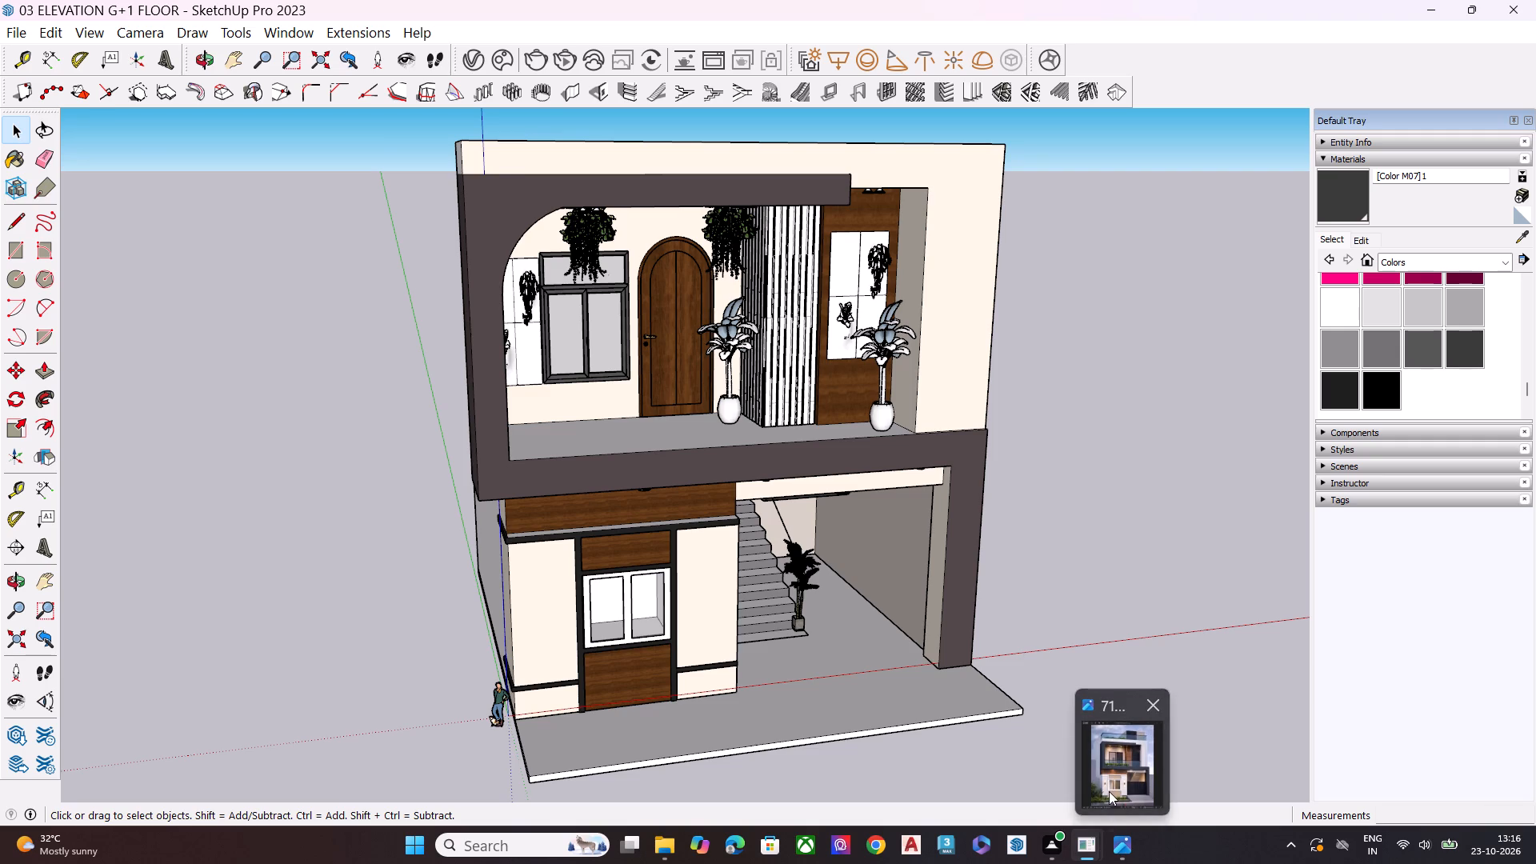
pyautogui.scroll(-6, 949, 494)
pyautogui.moveTo(943, 587); pyautogui.dragTo(923, 692, button='middle')
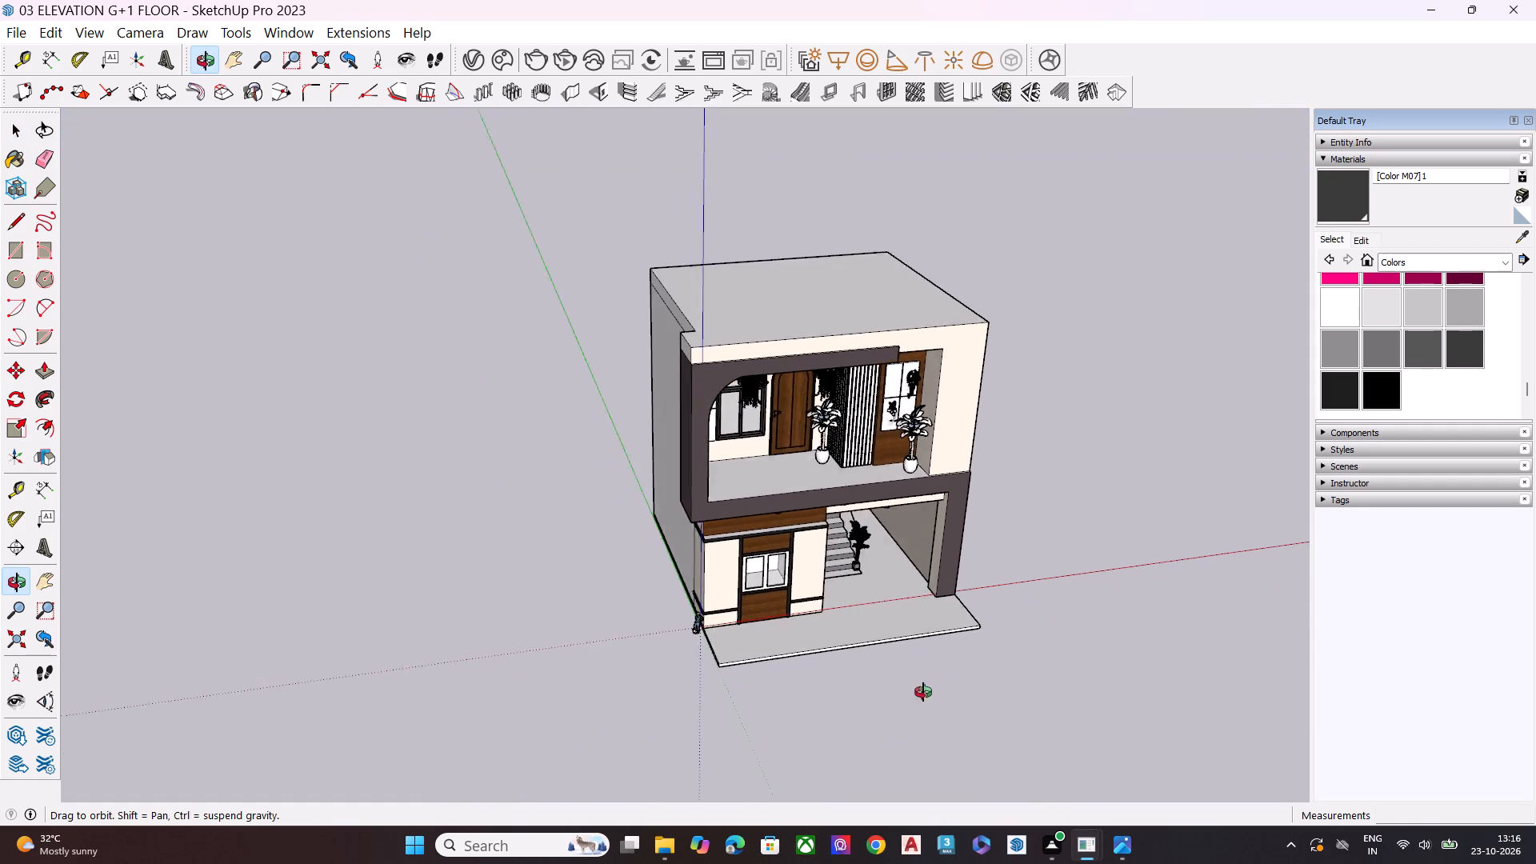
pyautogui.moveTo(923, 692); pyautogui.dragTo(901, 649, button='middle')
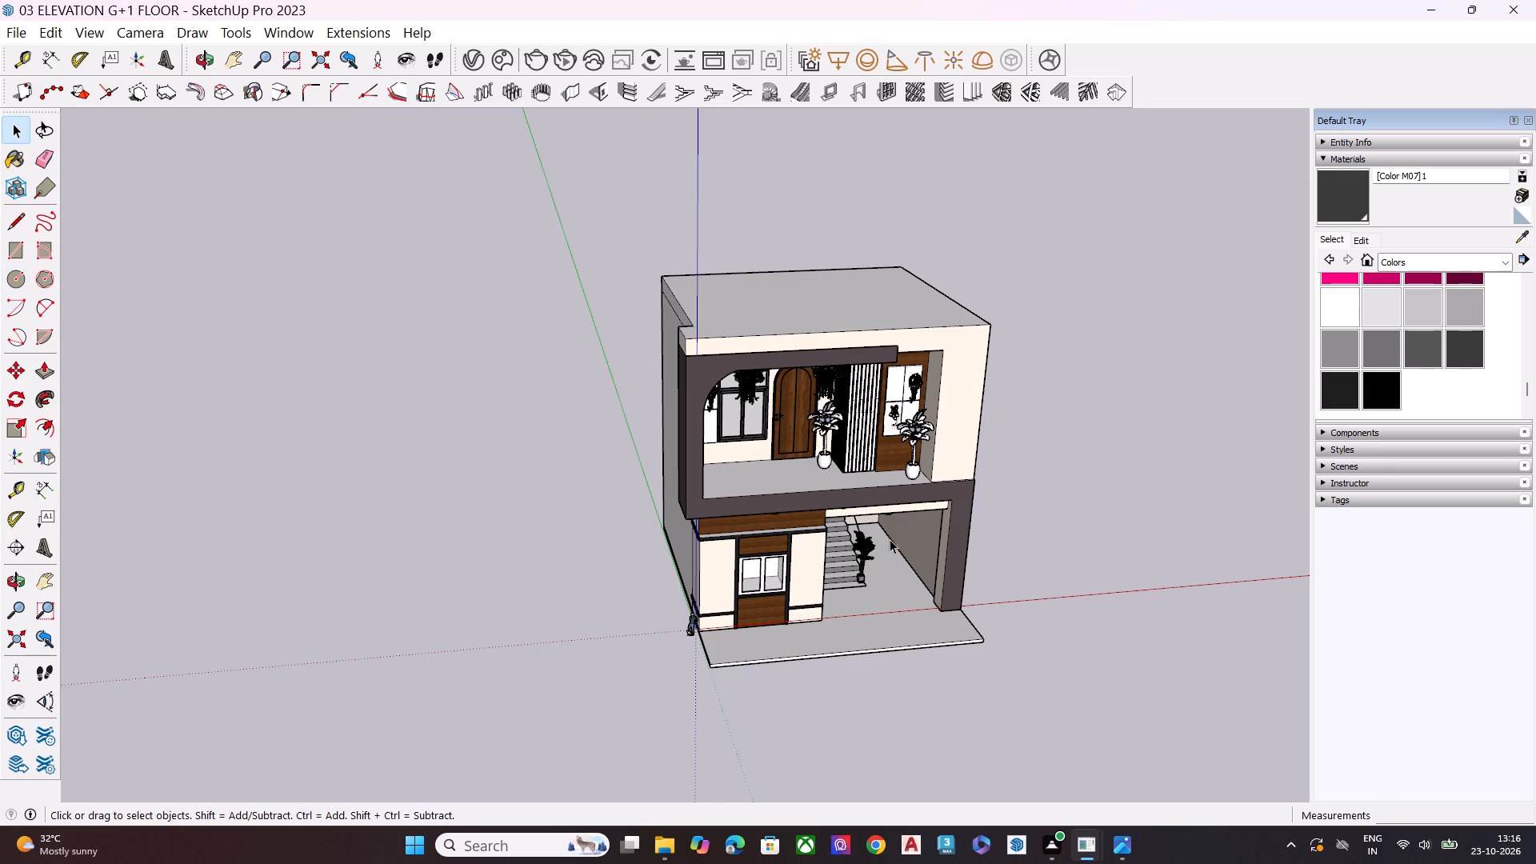
pyautogui.scroll(1, 958, 628)
pyautogui.scroll(-1, 882, 556)
pyautogui.moveTo(882, 606); pyautogui.dragTo(850, 451, button='middle')
pyautogui.scroll(6, 847, 460)
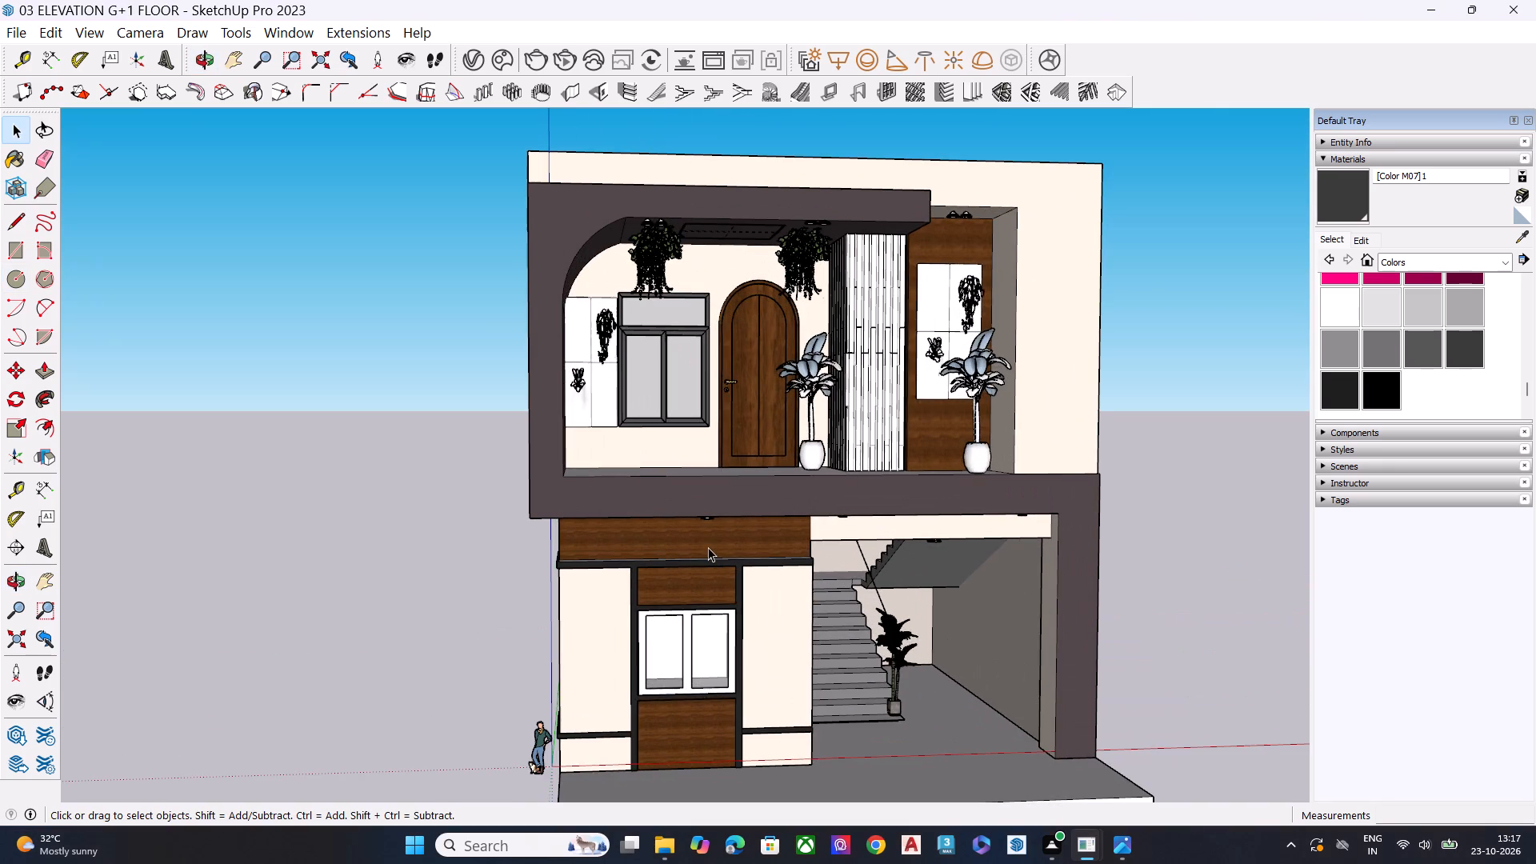
pyautogui.scroll(5, 912, 498)
pyautogui.scroll(-3, 650, 498)
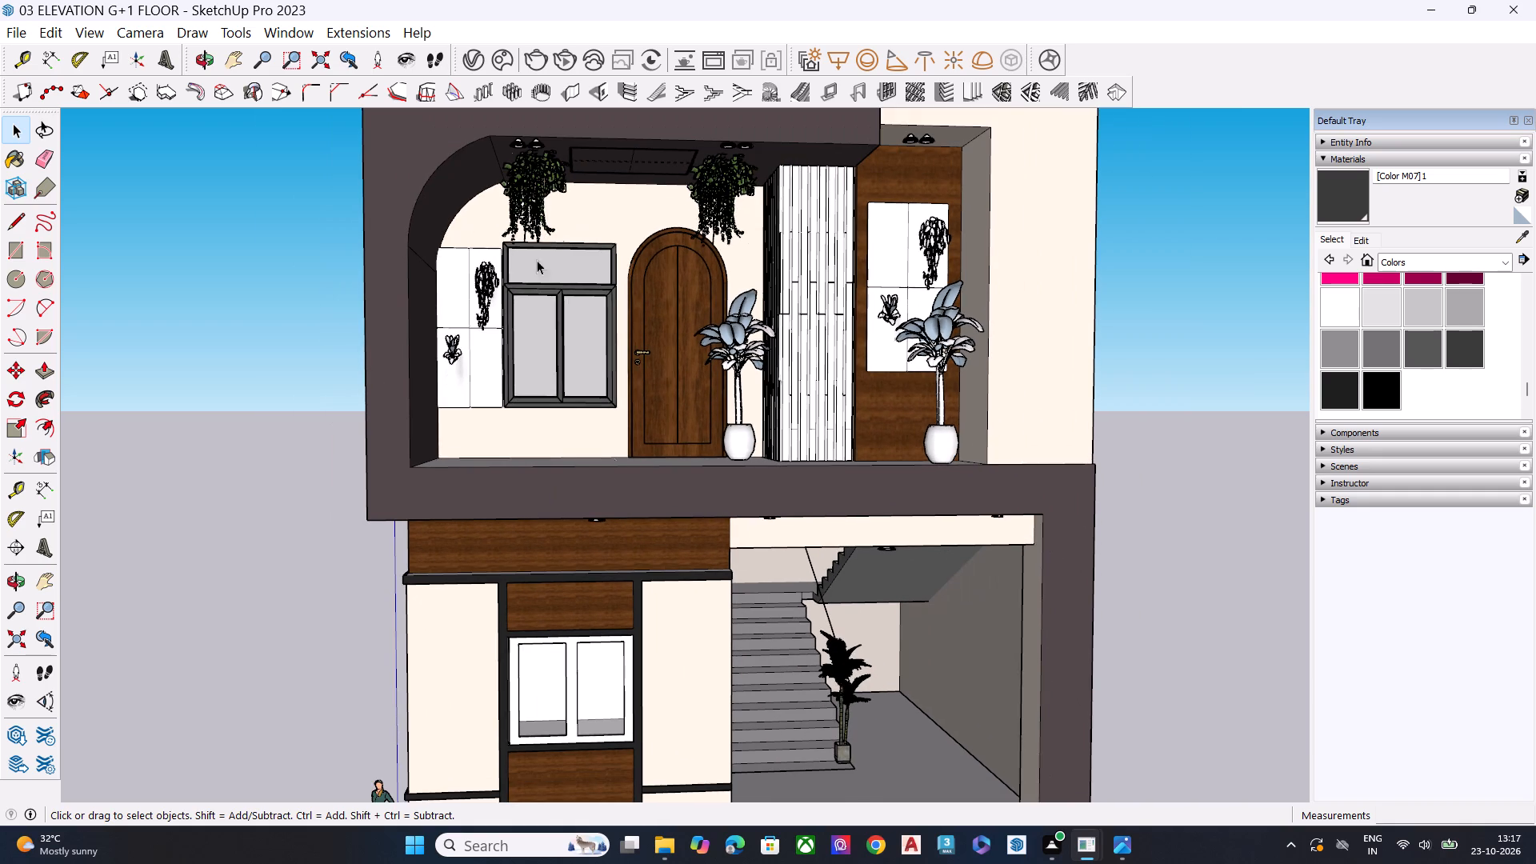
# From the V-Ray Asset Editor, open the Chaos Cosmos browser and look through the online Tiles materials.
pyautogui.click(474, 61)
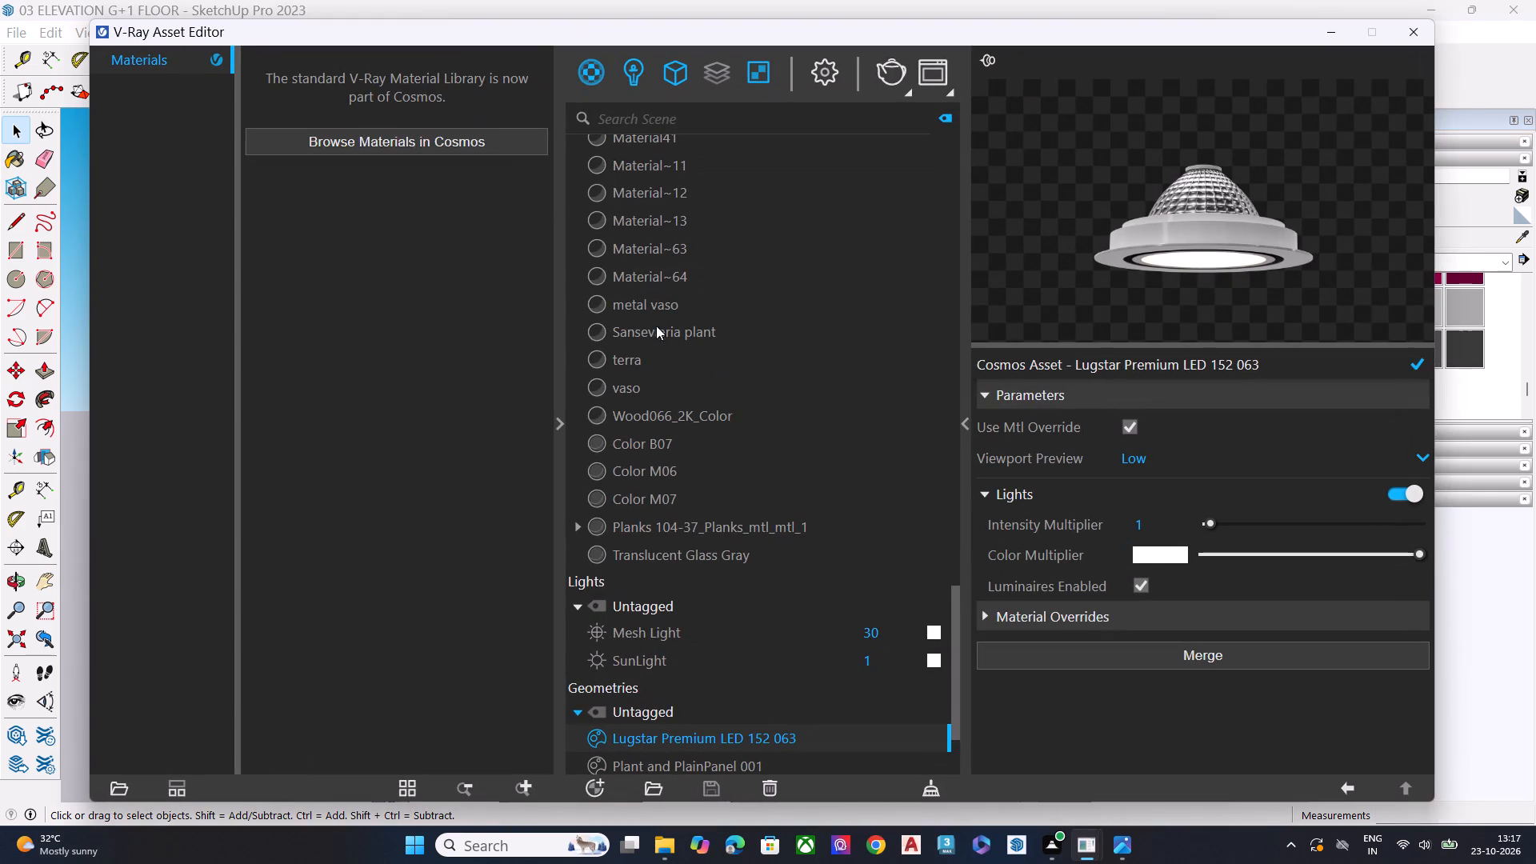
pyautogui.click(445, 152)
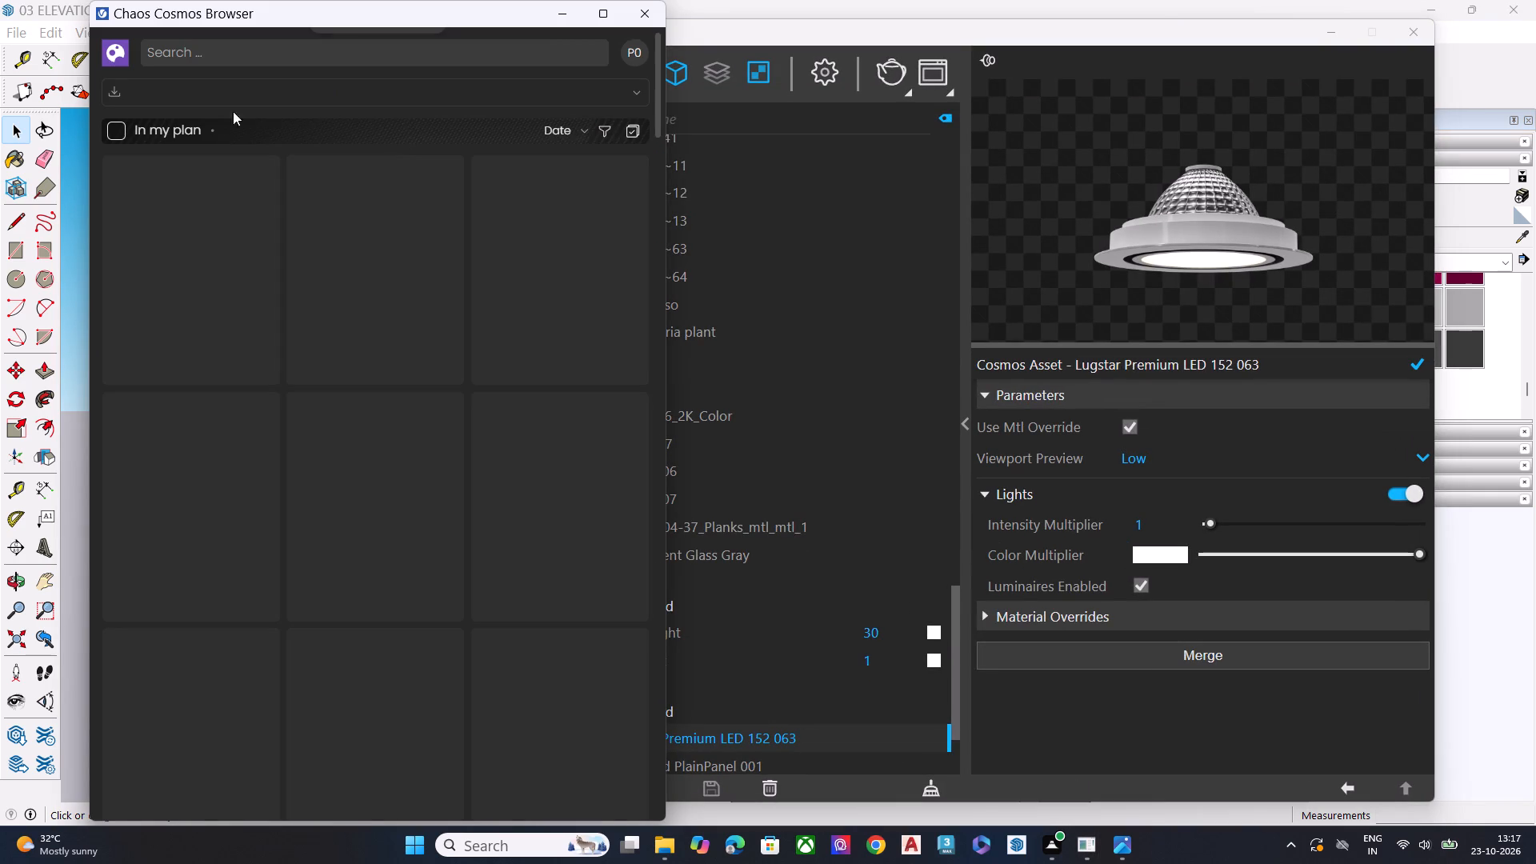
pyautogui.click(188, 88)
pyautogui.click(197, 102)
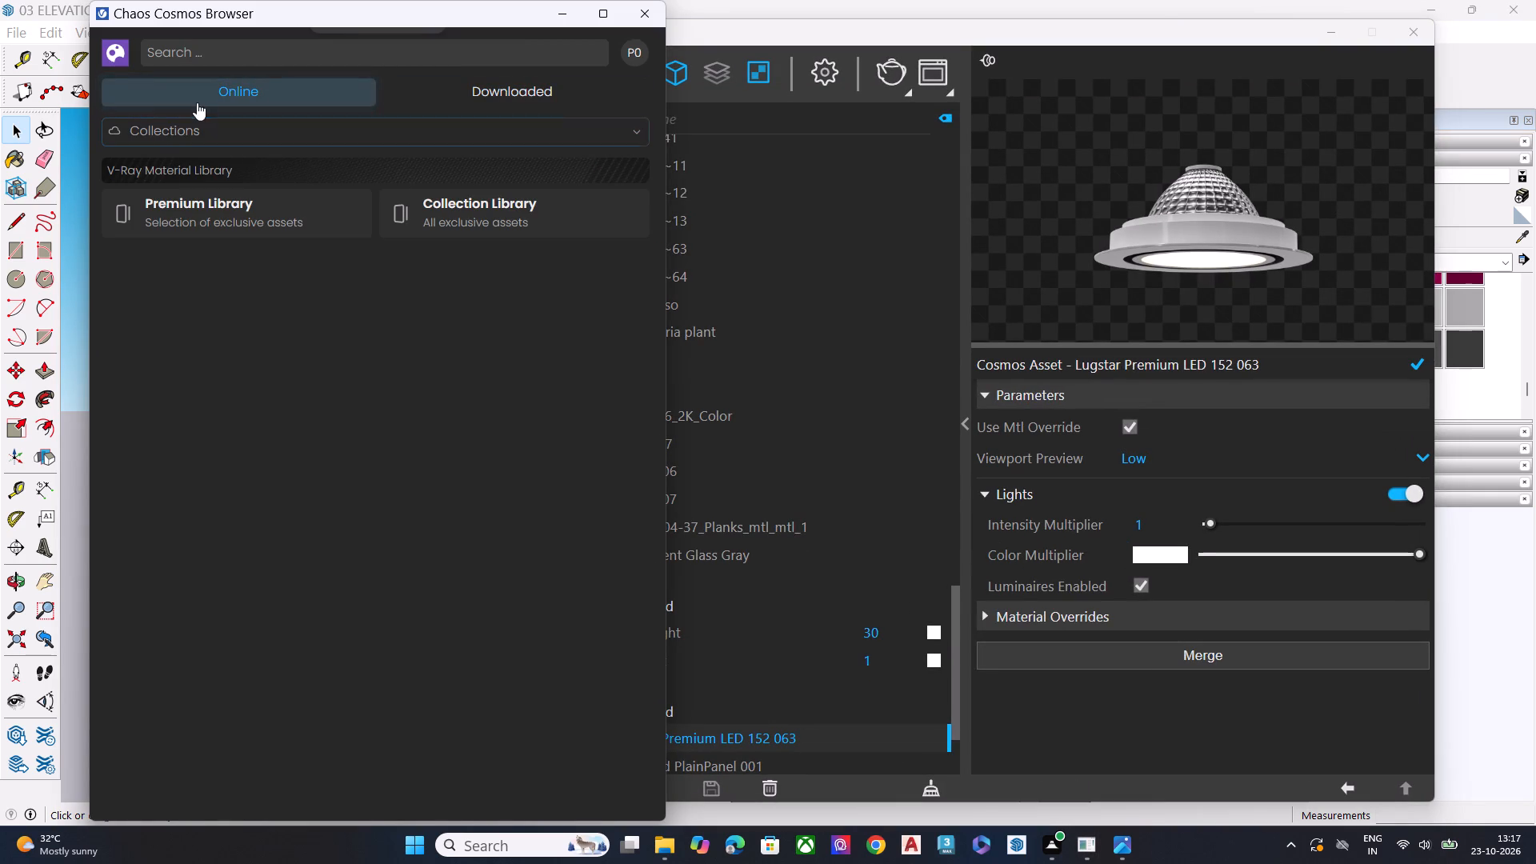
pyautogui.click(190, 127)
pyautogui.click(185, 182)
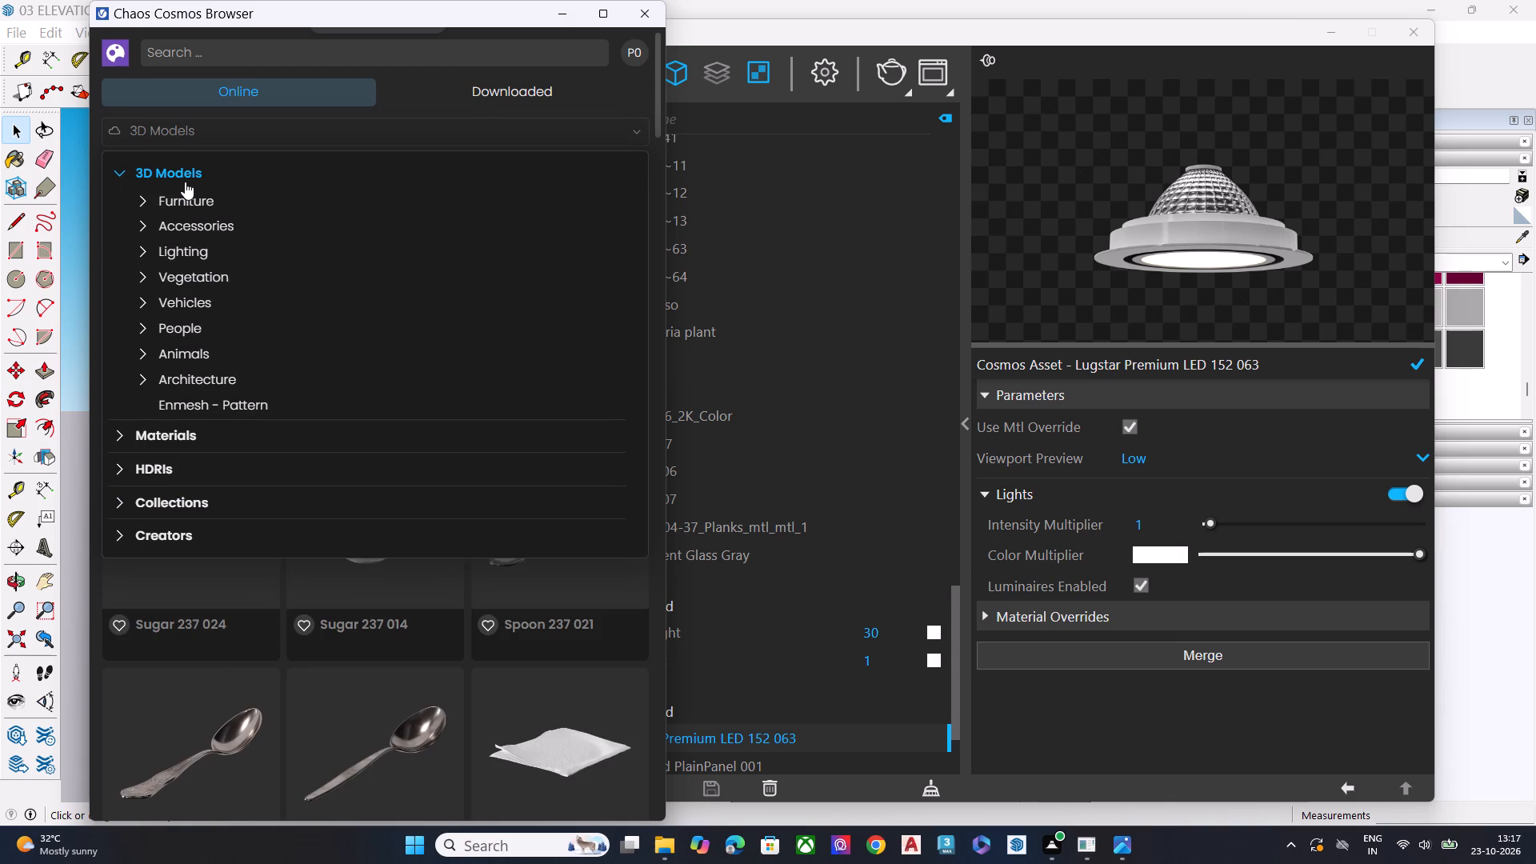
pyautogui.click(185, 182)
pyautogui.click(193, 142)
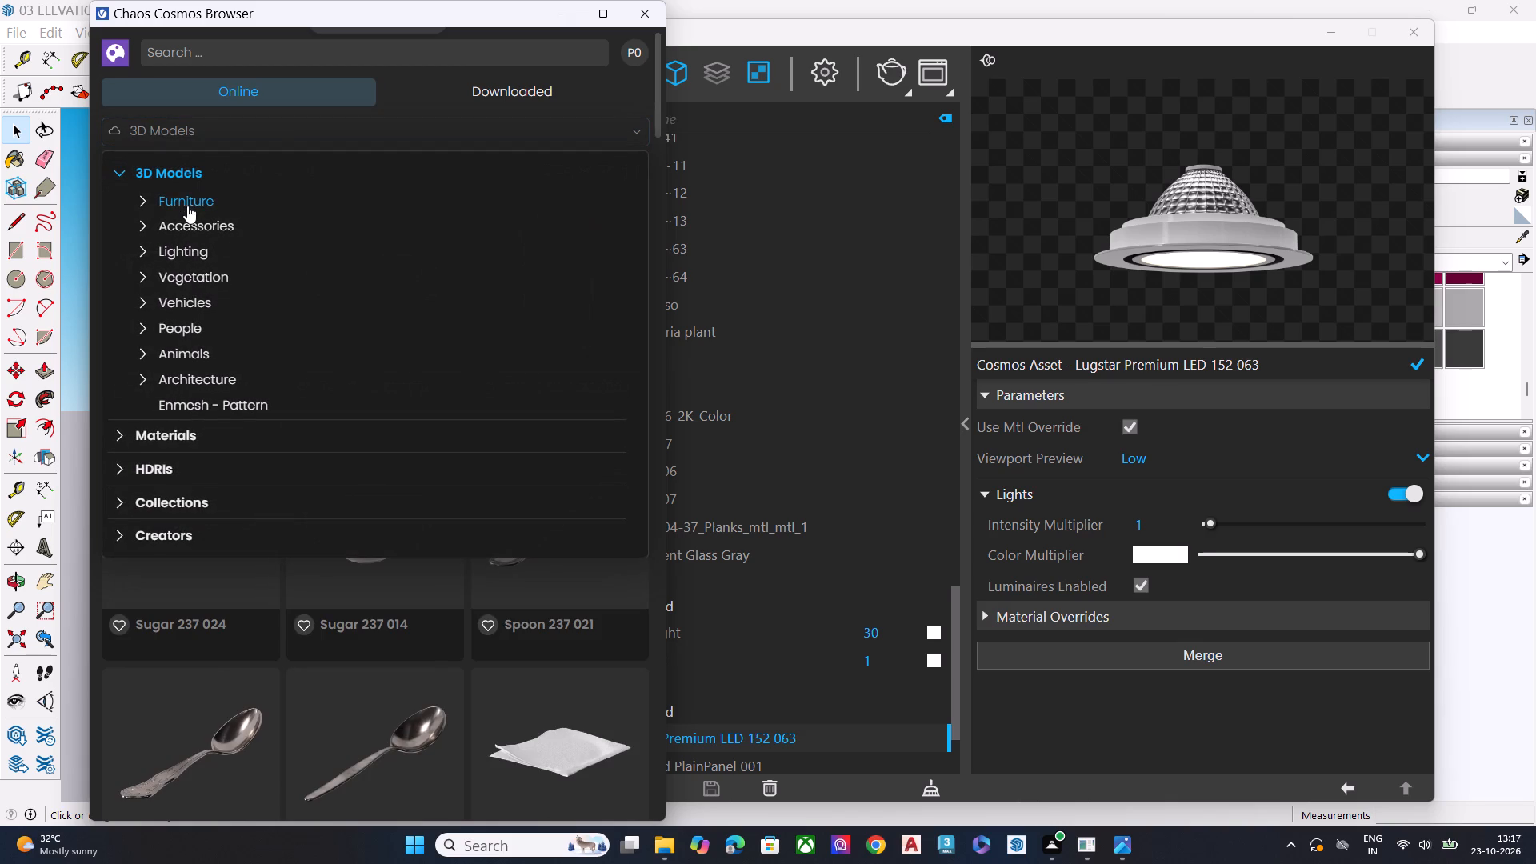
pyautogui.click(187, 206)
pyautogui.click(185, 202)
pyautogui.click(182, 139)
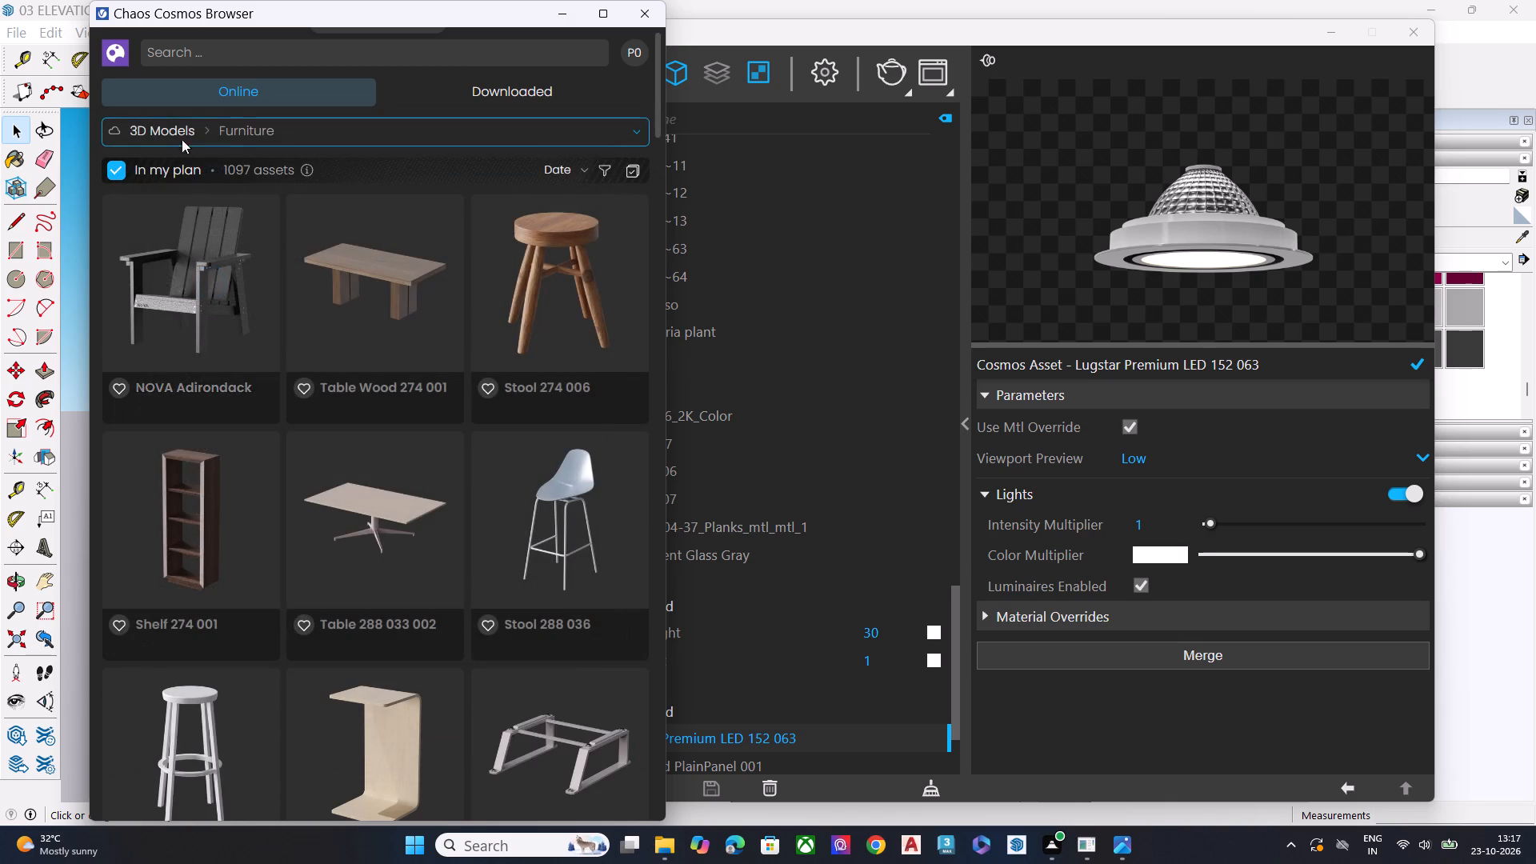
pyautogui.click(142, 204)
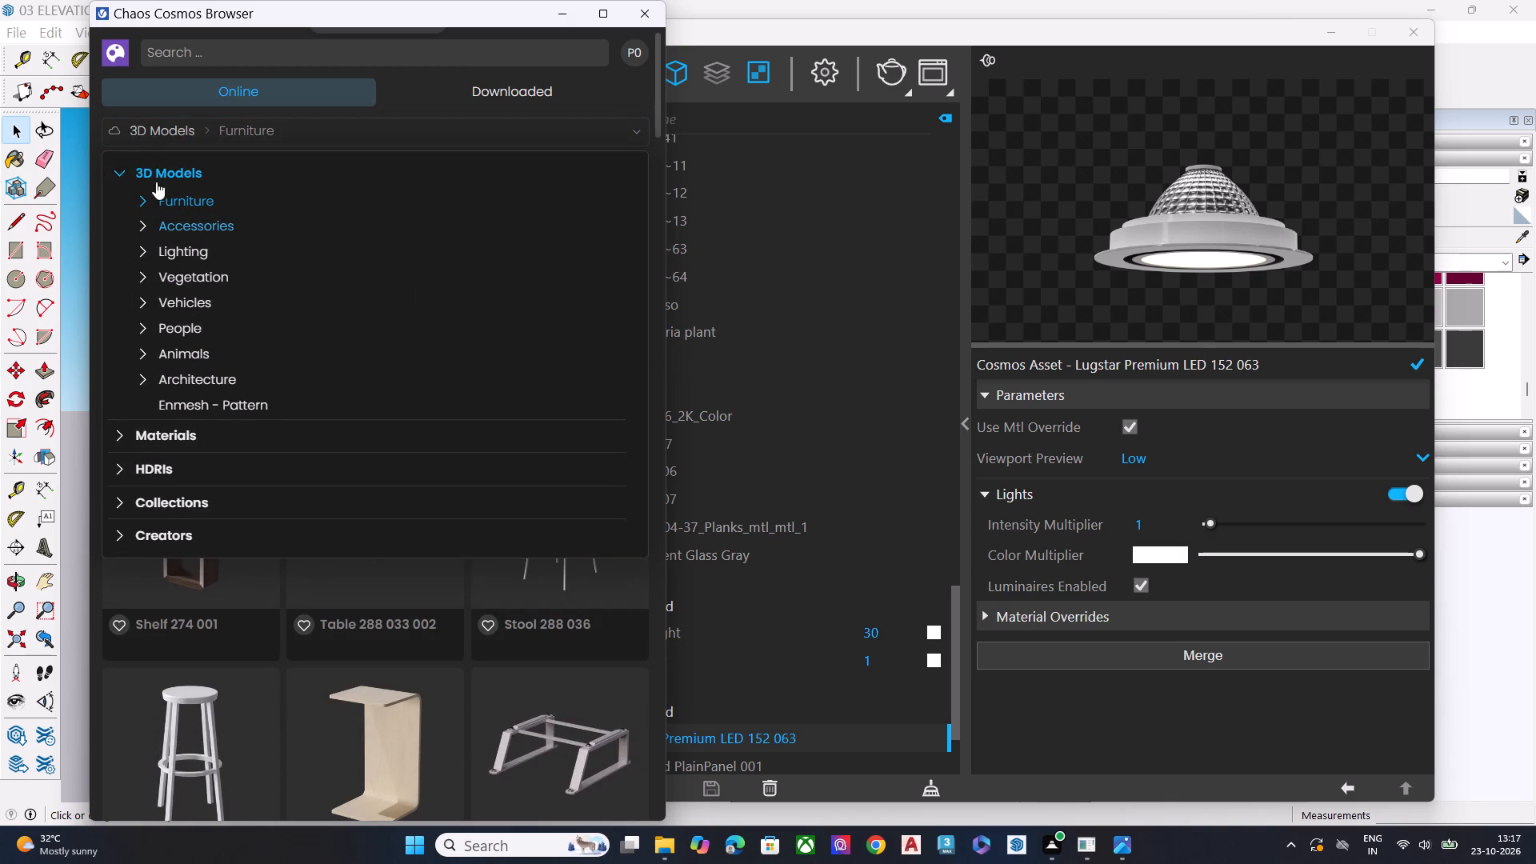
pyautogui.click(119, 166)
pyautogui.click(149, 204)
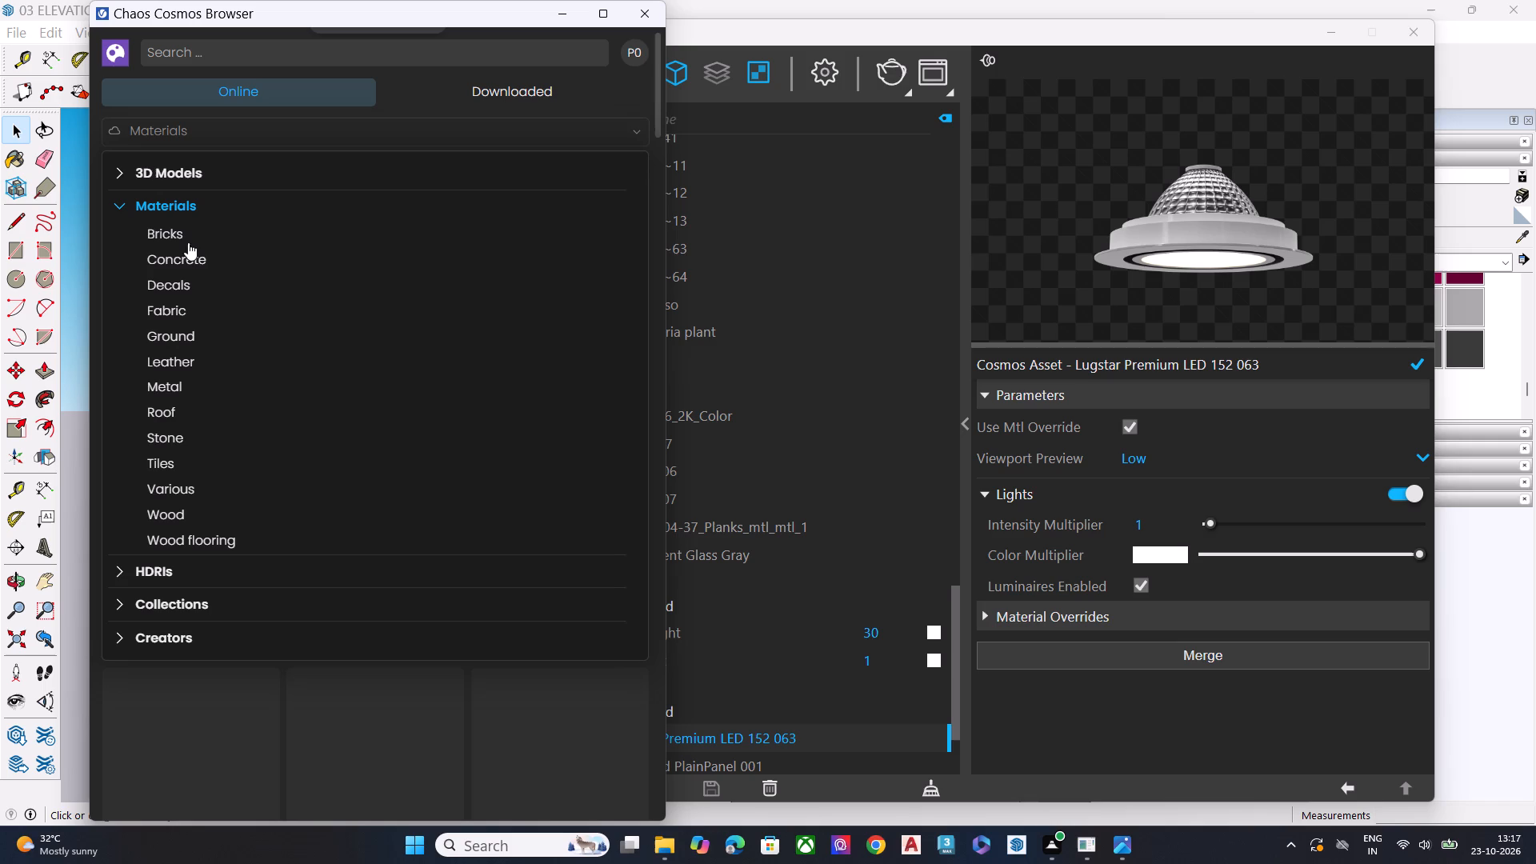
pyautogui.click(162, 461)
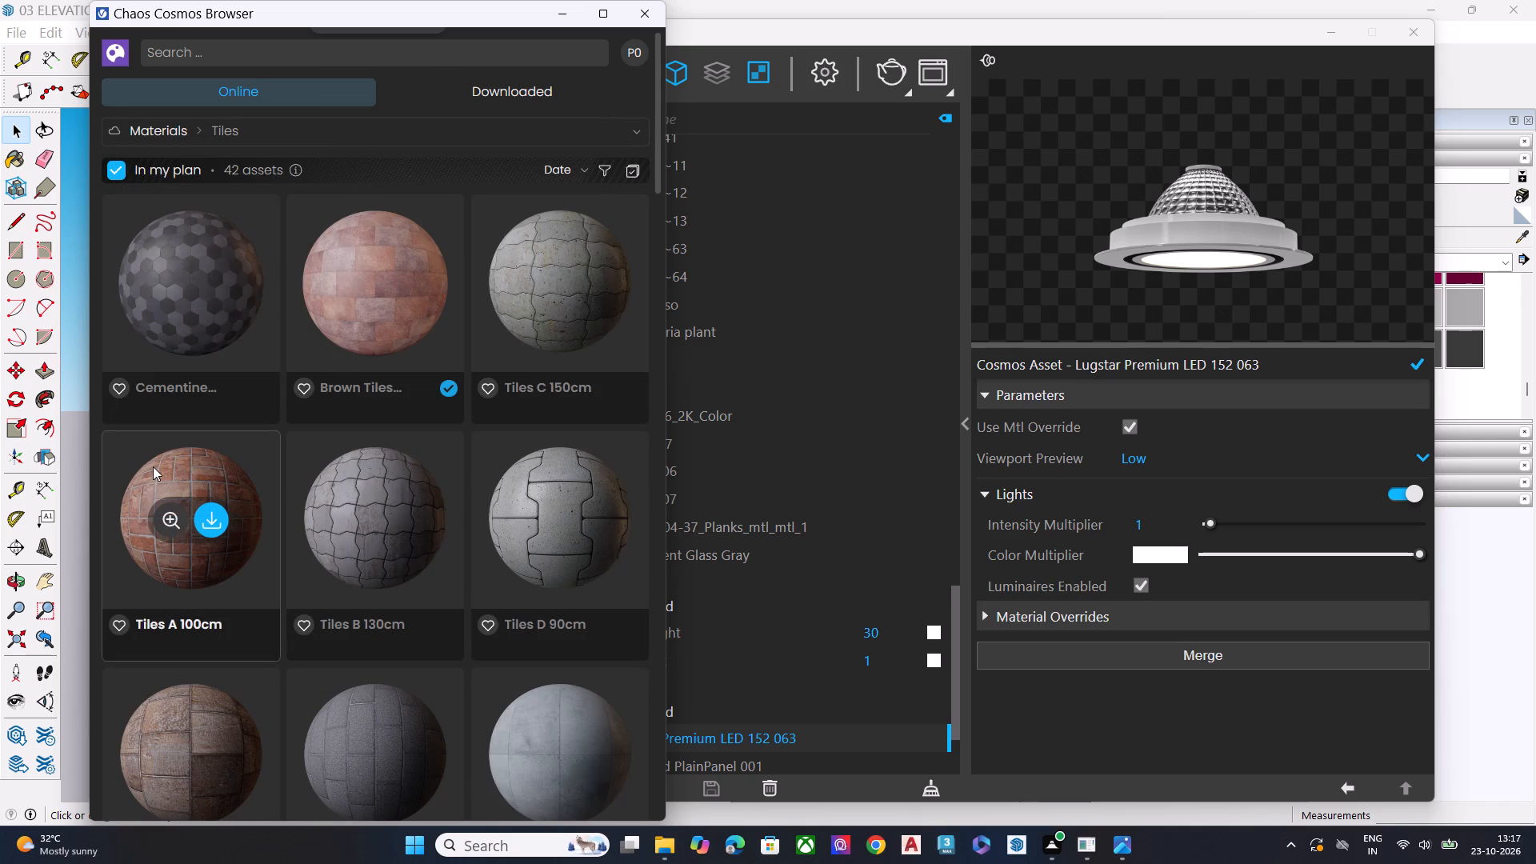
pyautogui.scroll(-1, 481, 426)
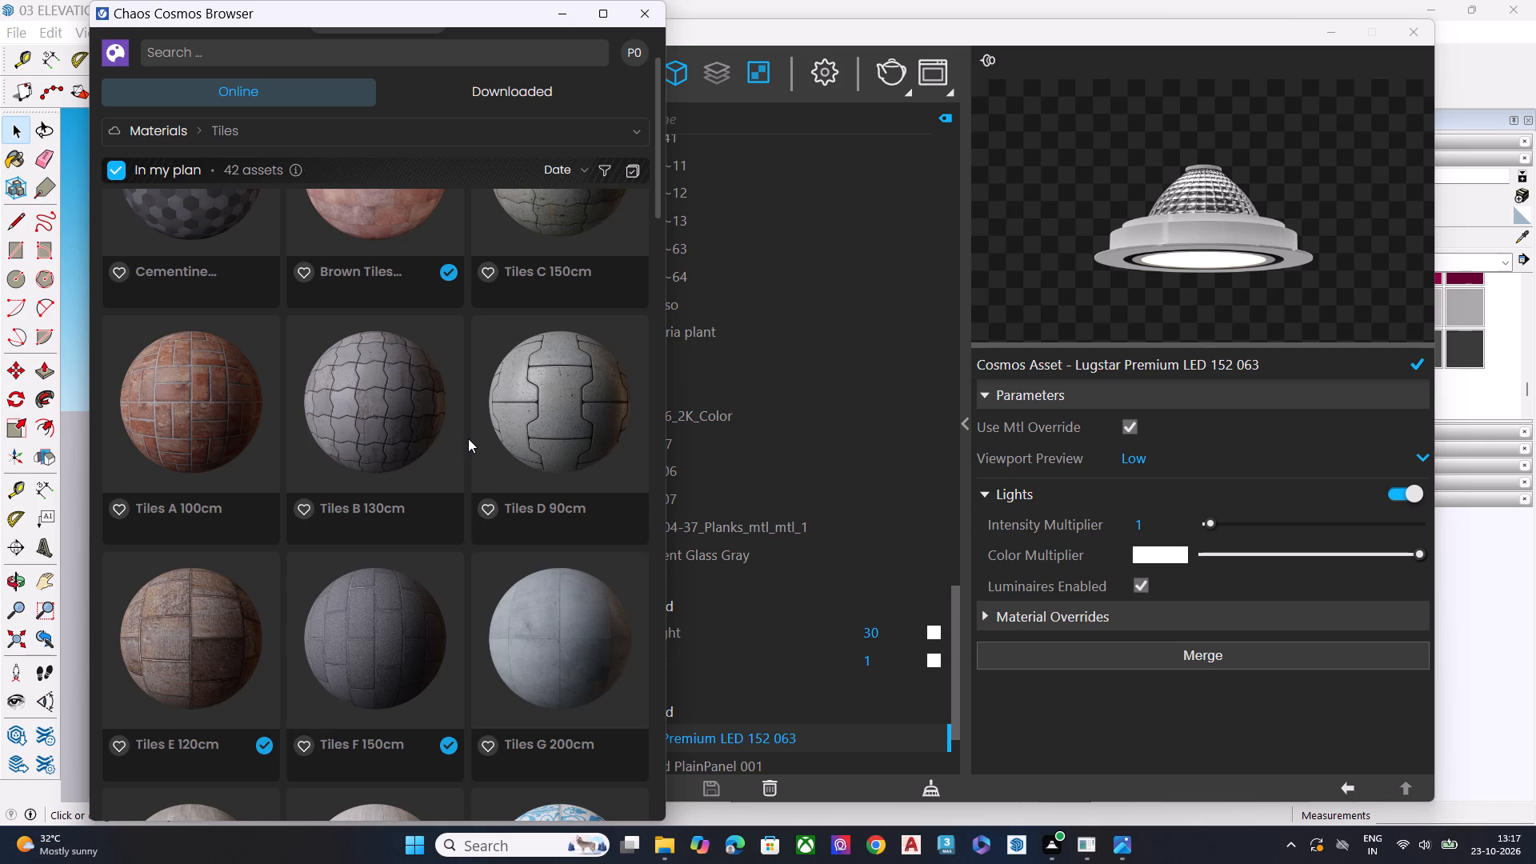
pyautogui.scroll(-2, 489, 497)
pyautogui.scroll(-1, 480, 571)
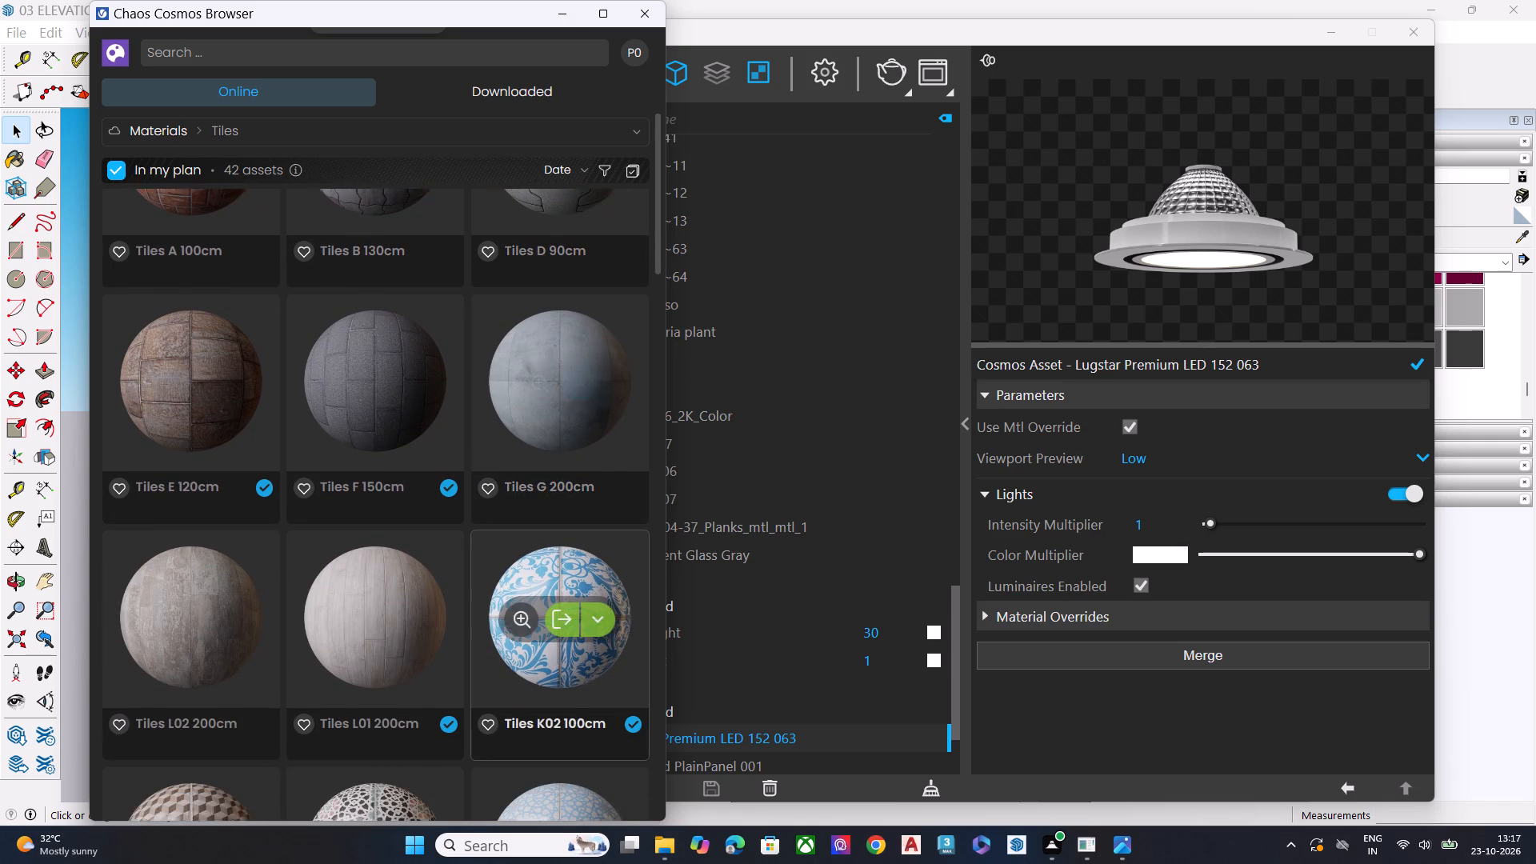
pyautogui.scroll(-2, 470, 569)
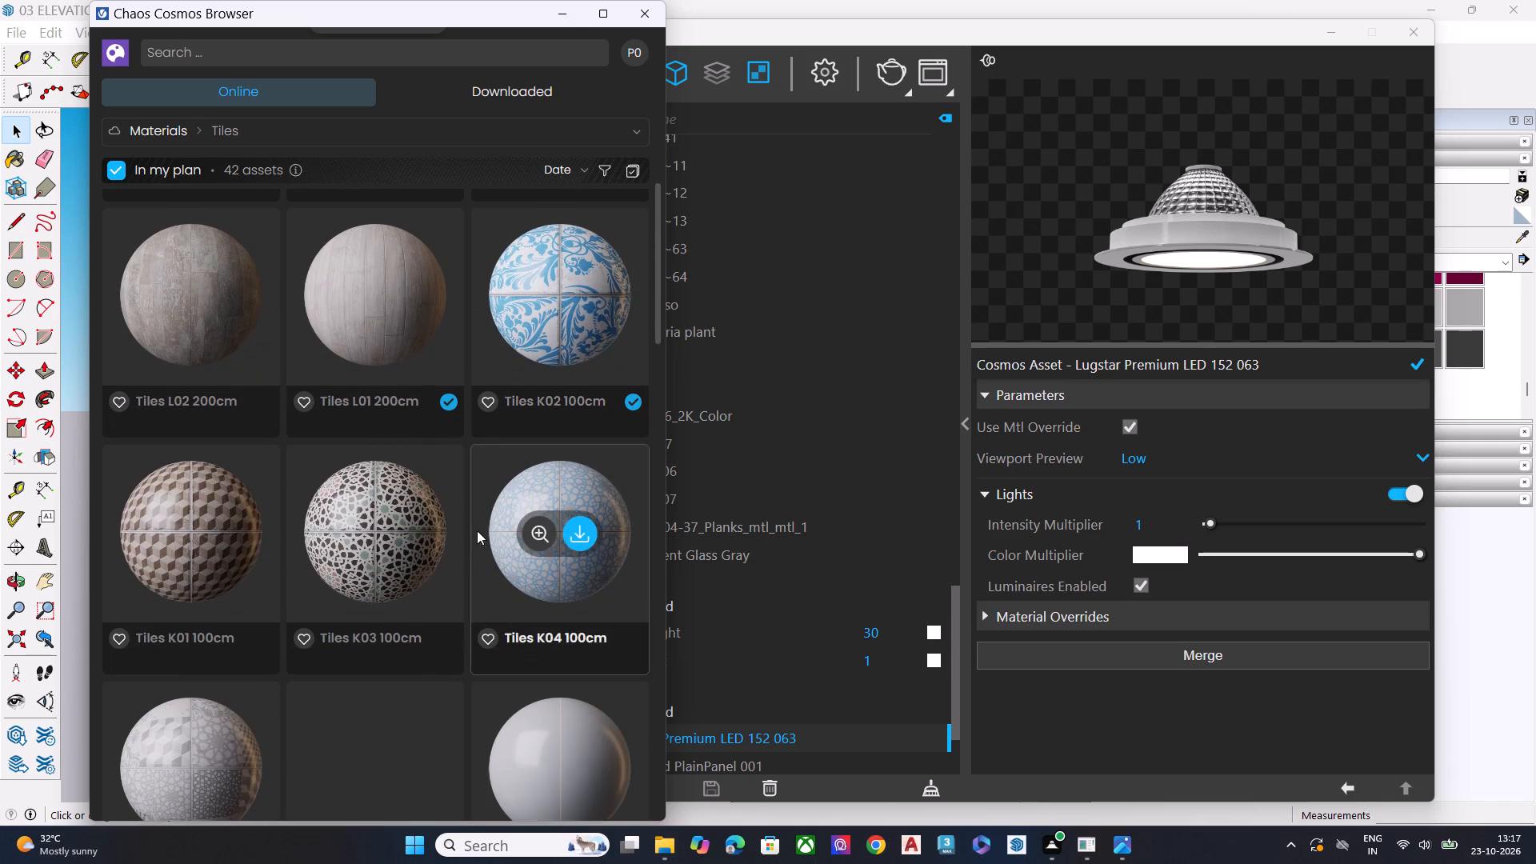